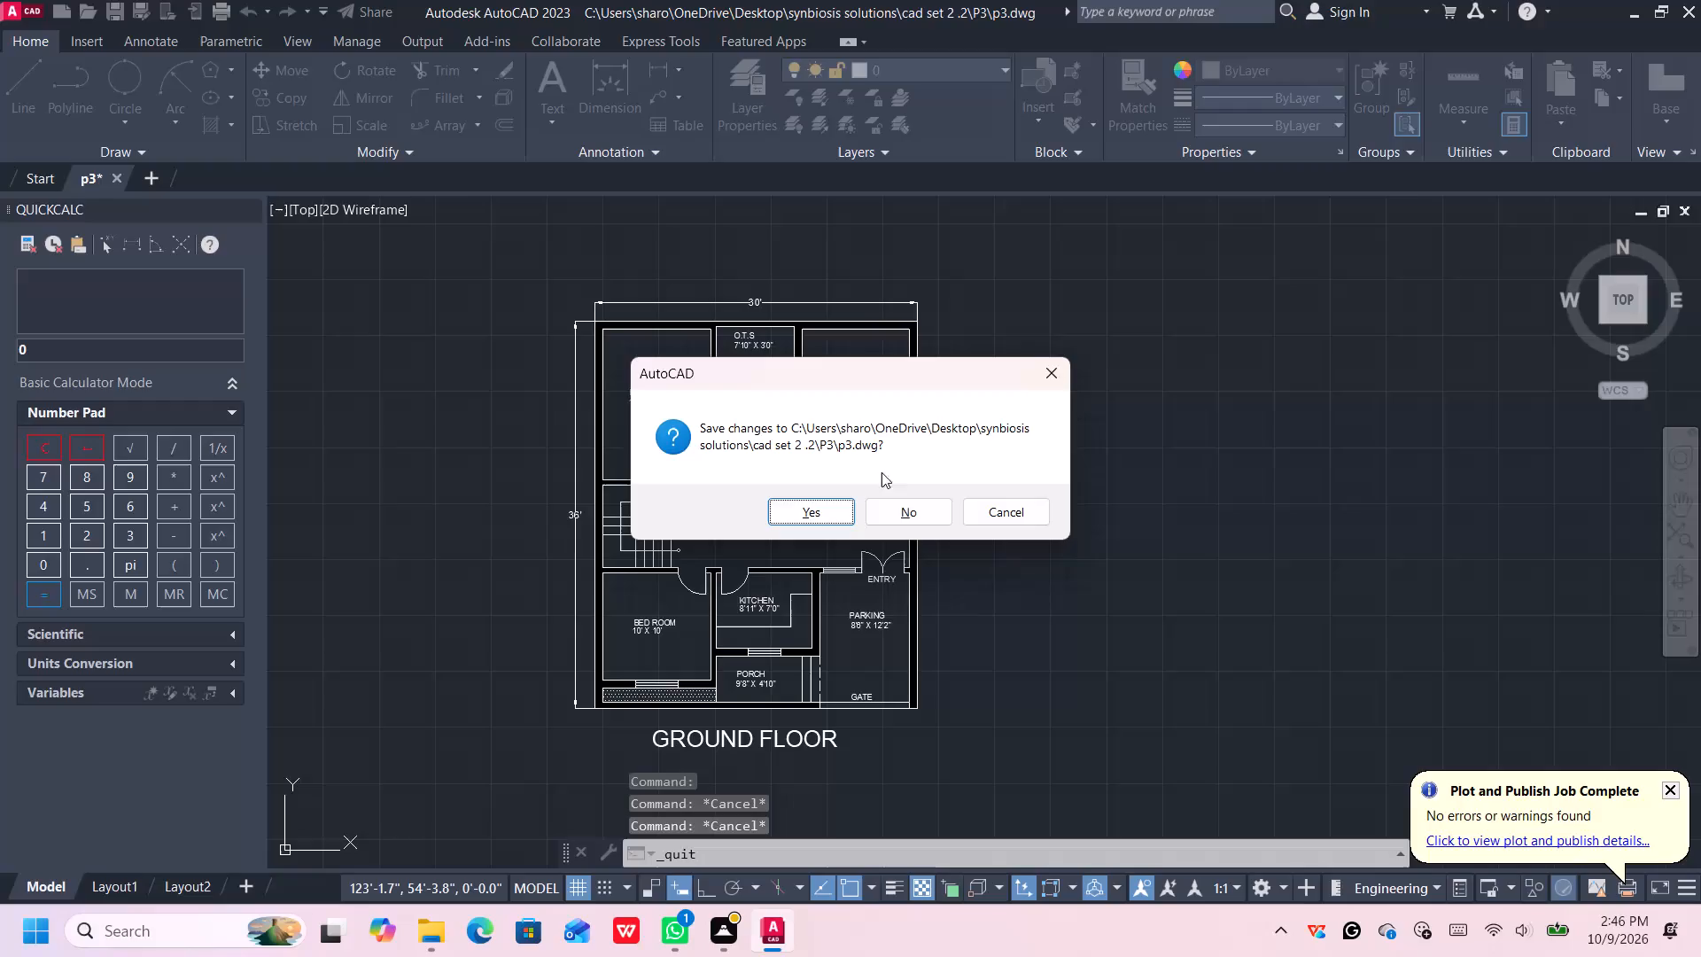
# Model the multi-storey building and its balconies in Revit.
# Save the changes to the ground floor plan drawing p3.dwg while quitting the program.
pyautogui.click(822, 508)
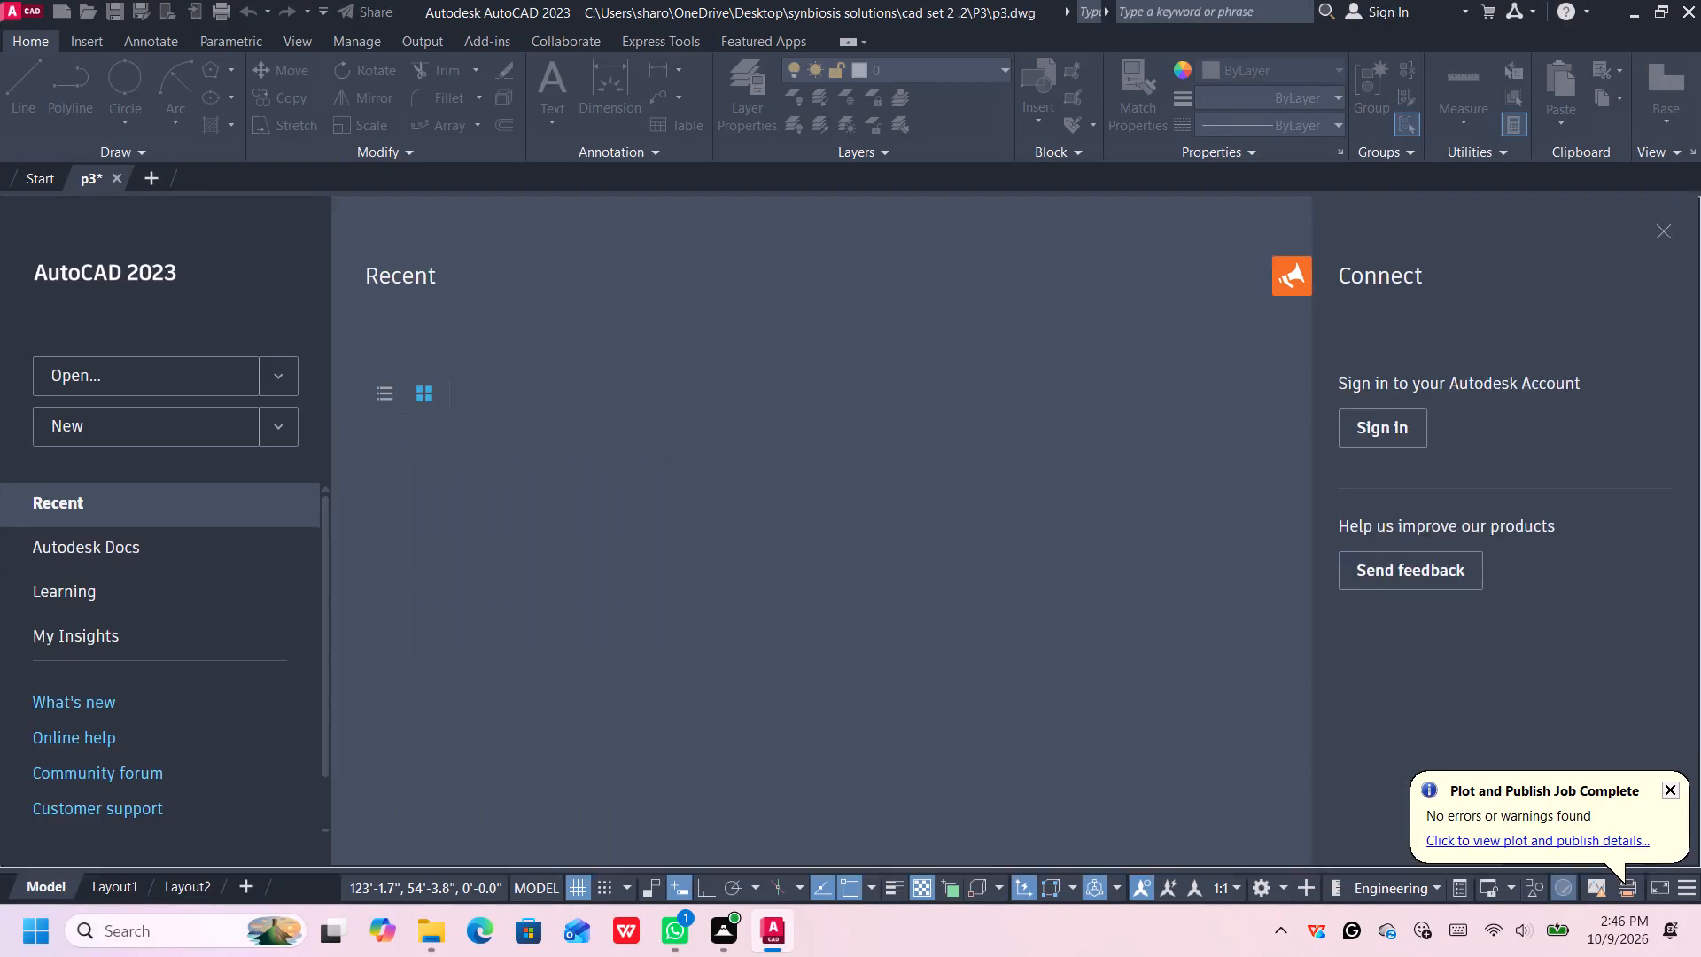
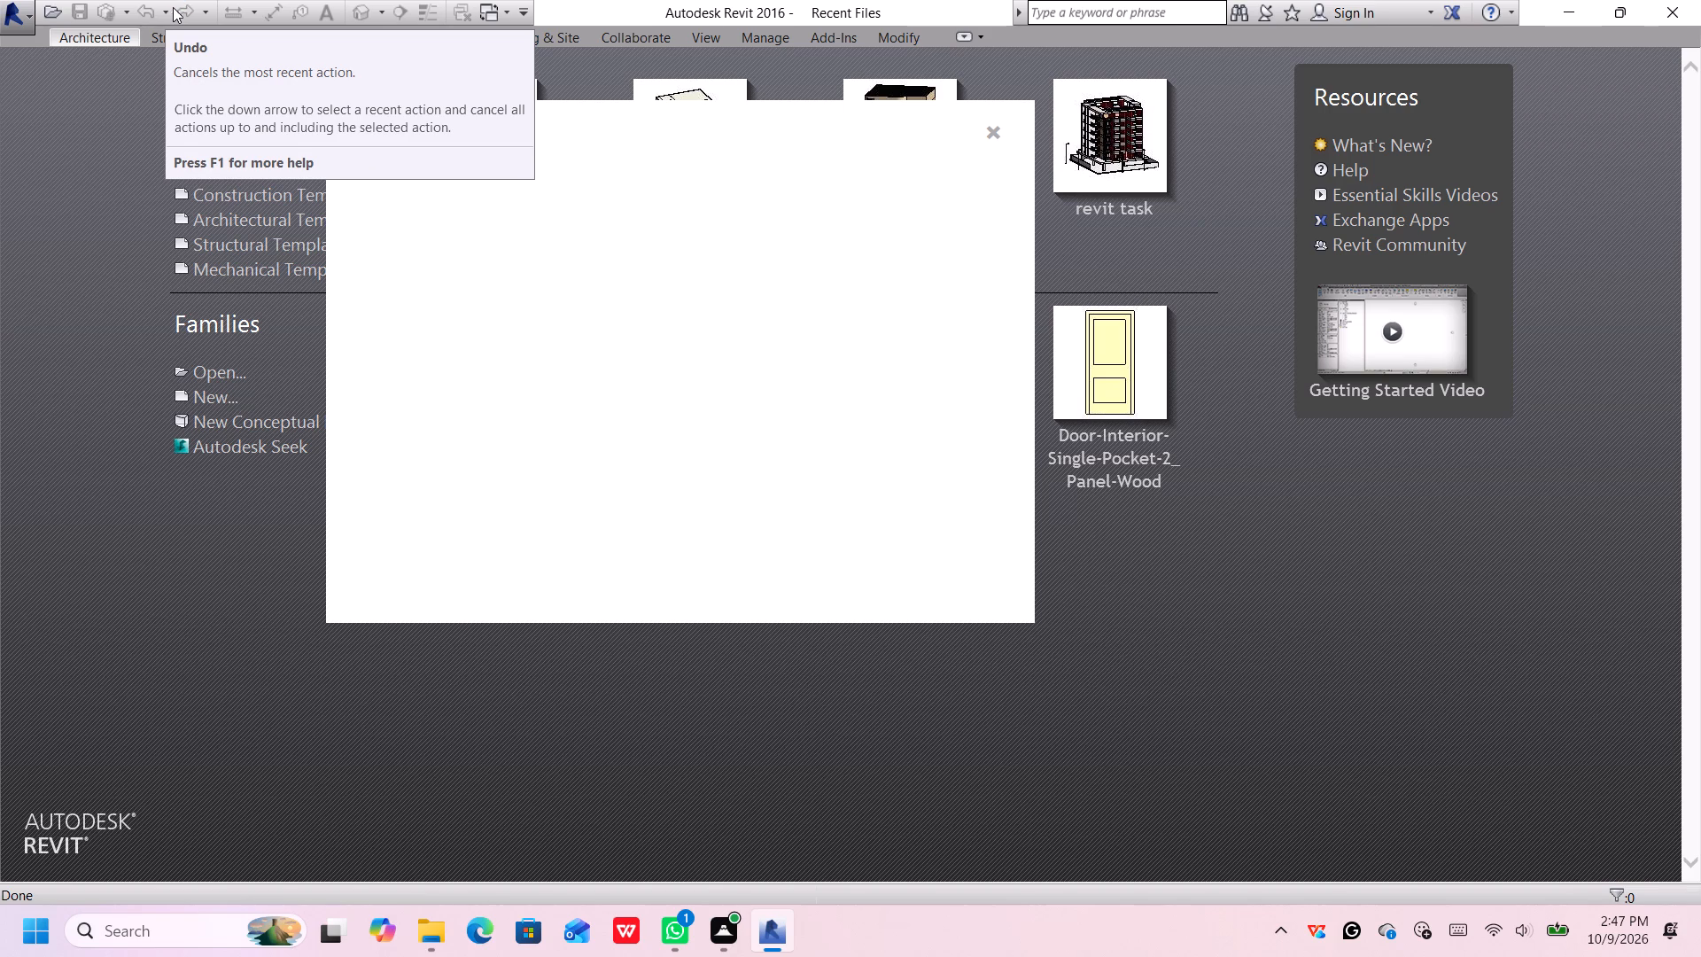
# Dismiss the blank pop-up and start a new project from the Architectural Template.
pyautogui.click(998, 133)
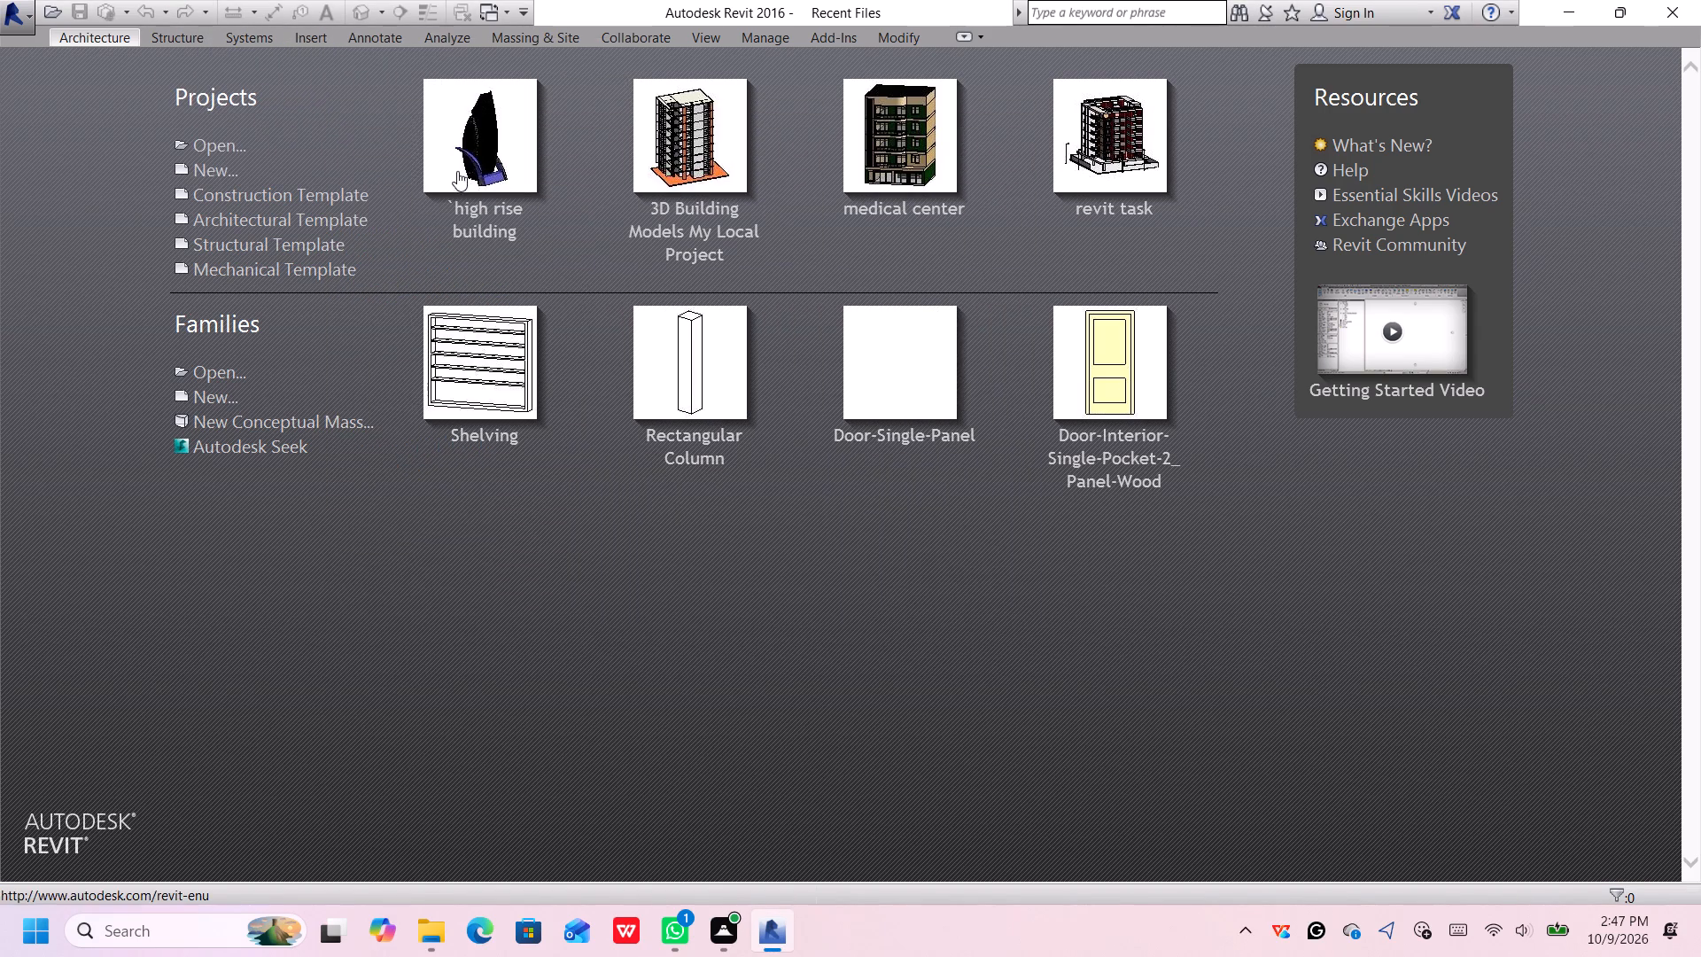
pyautogui.click(252, 213)
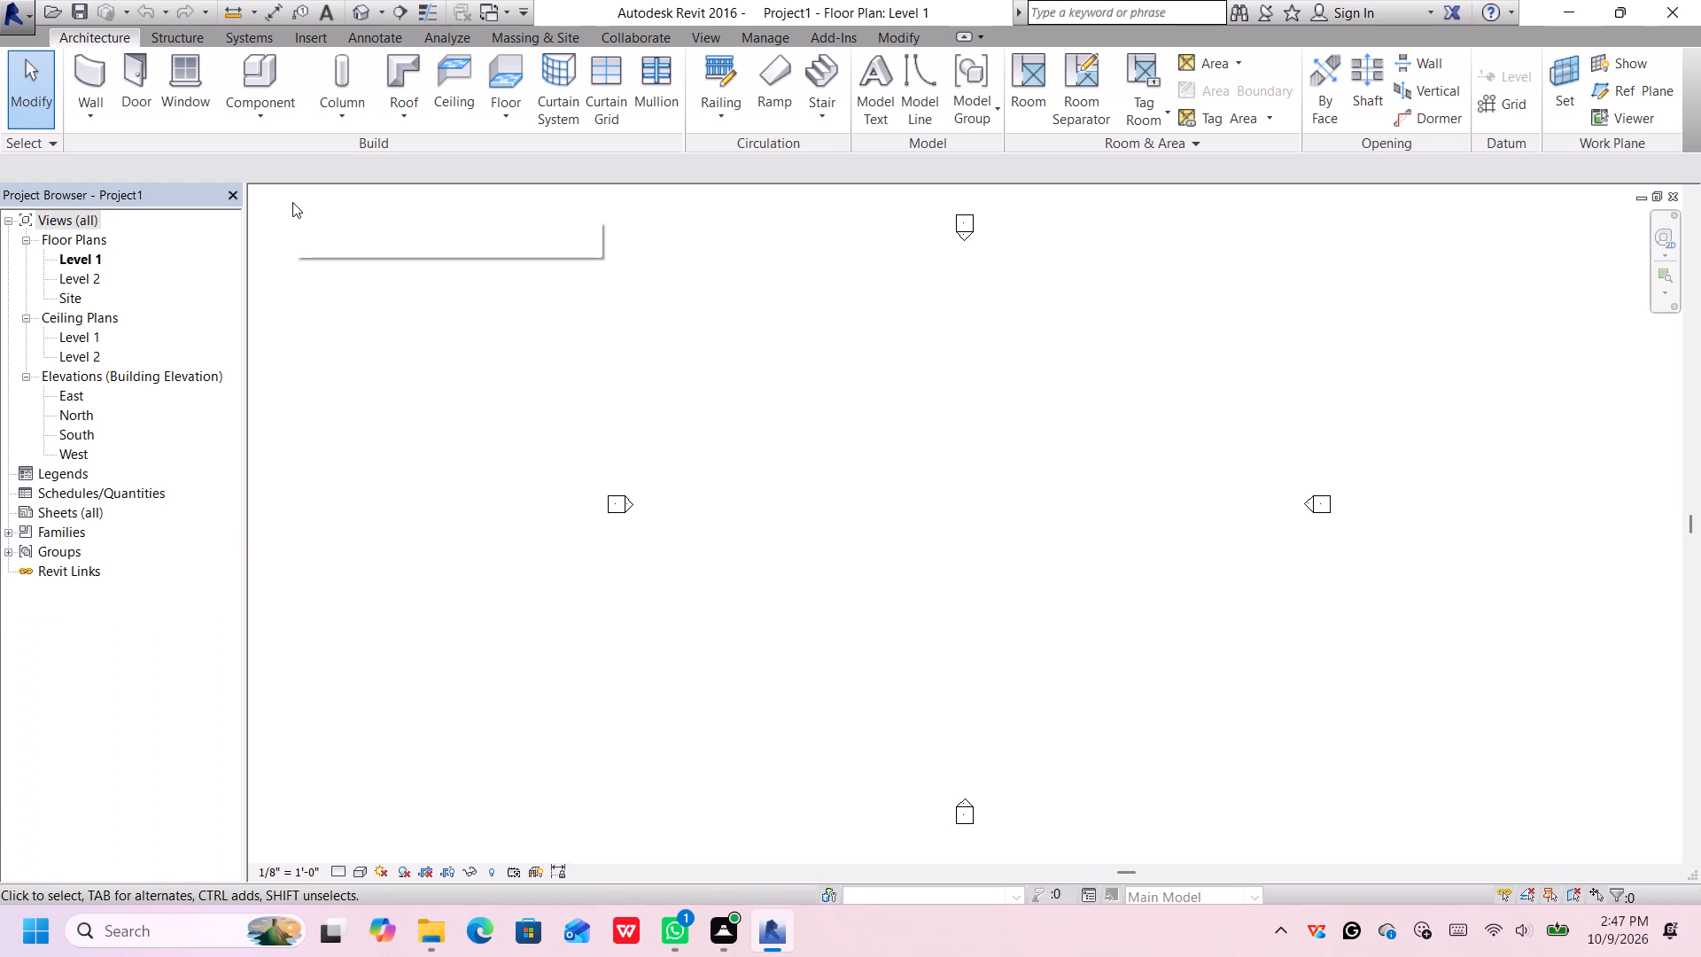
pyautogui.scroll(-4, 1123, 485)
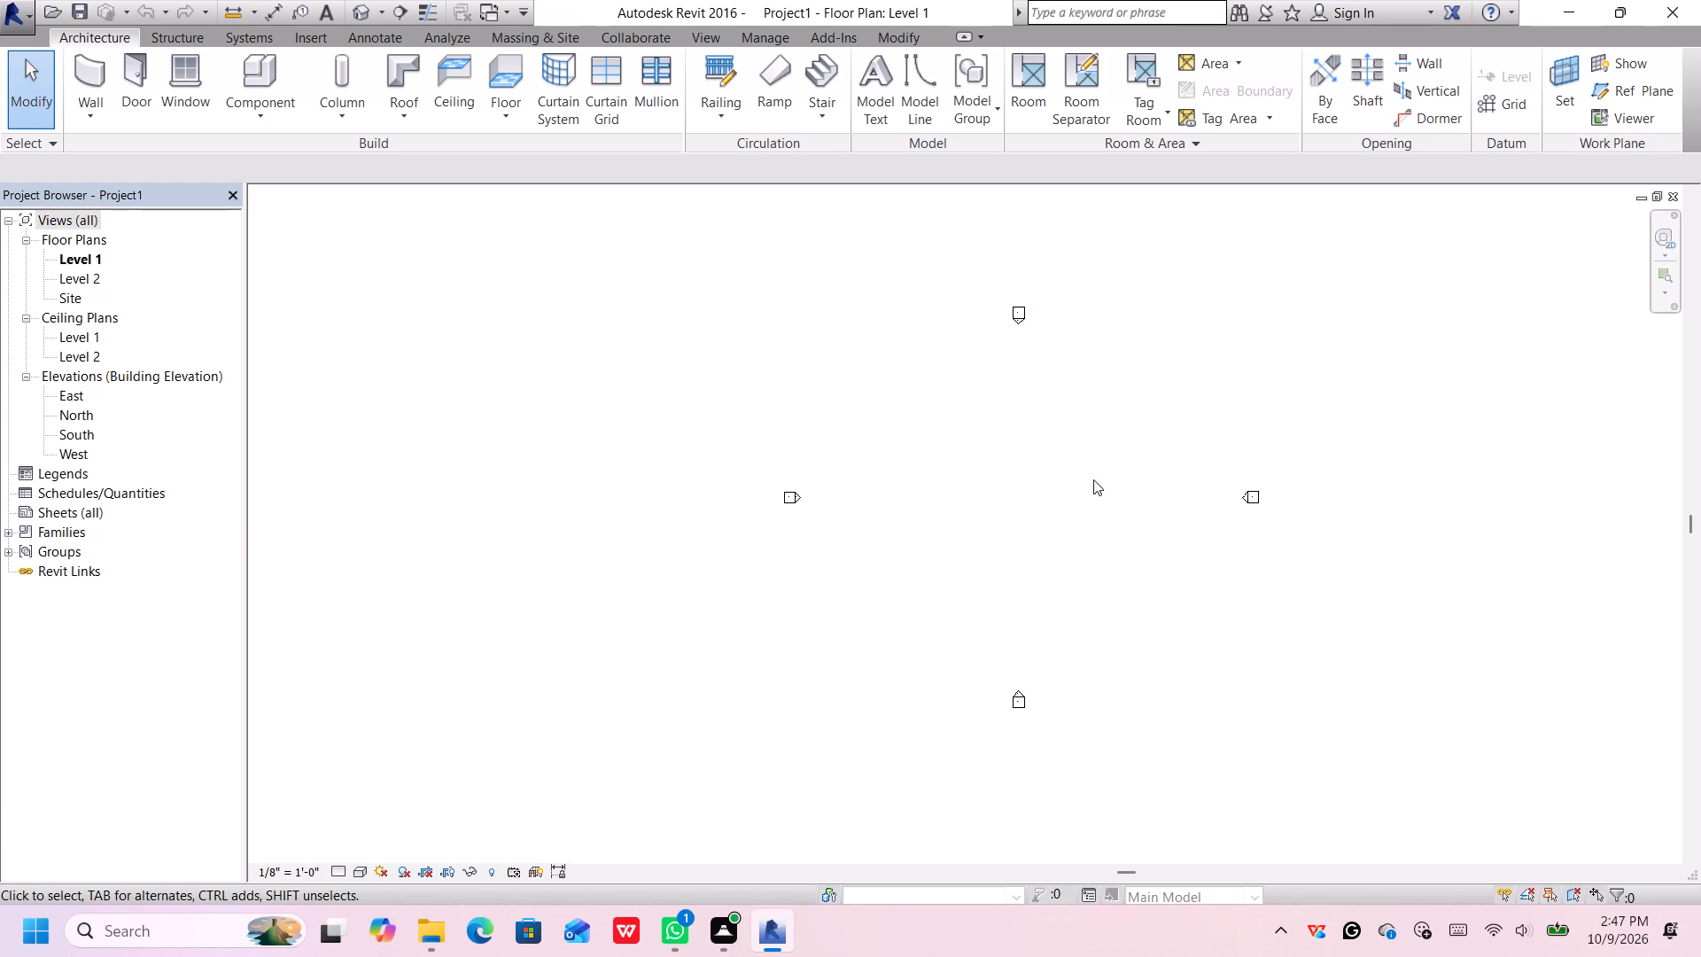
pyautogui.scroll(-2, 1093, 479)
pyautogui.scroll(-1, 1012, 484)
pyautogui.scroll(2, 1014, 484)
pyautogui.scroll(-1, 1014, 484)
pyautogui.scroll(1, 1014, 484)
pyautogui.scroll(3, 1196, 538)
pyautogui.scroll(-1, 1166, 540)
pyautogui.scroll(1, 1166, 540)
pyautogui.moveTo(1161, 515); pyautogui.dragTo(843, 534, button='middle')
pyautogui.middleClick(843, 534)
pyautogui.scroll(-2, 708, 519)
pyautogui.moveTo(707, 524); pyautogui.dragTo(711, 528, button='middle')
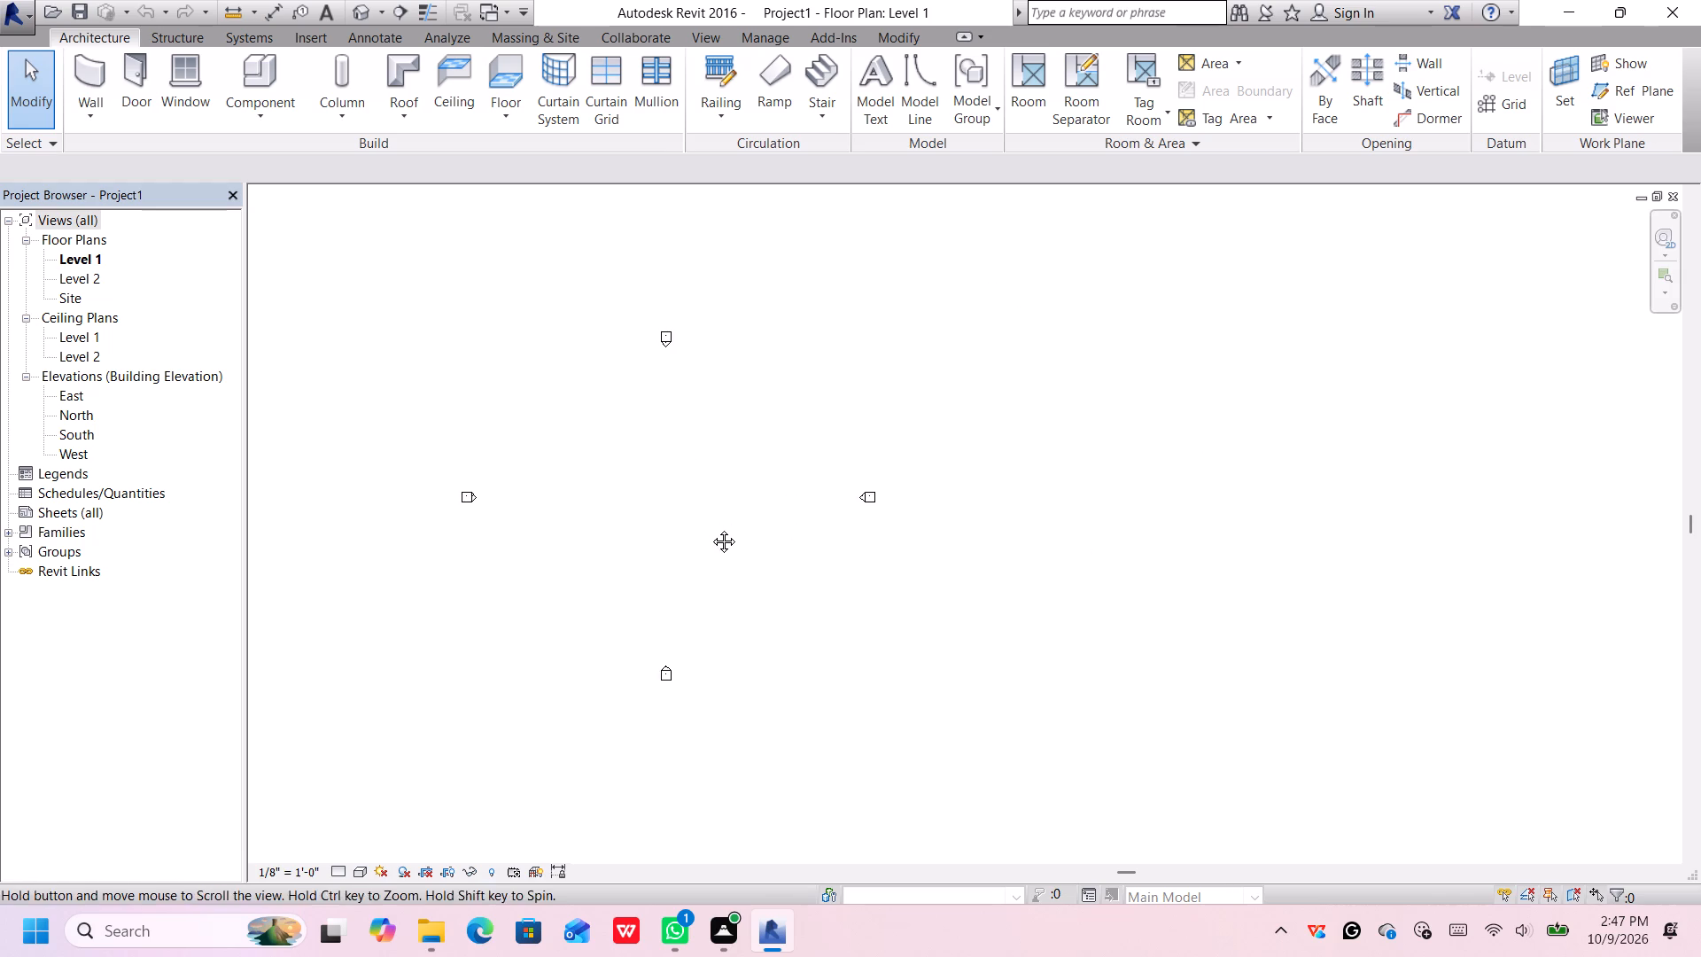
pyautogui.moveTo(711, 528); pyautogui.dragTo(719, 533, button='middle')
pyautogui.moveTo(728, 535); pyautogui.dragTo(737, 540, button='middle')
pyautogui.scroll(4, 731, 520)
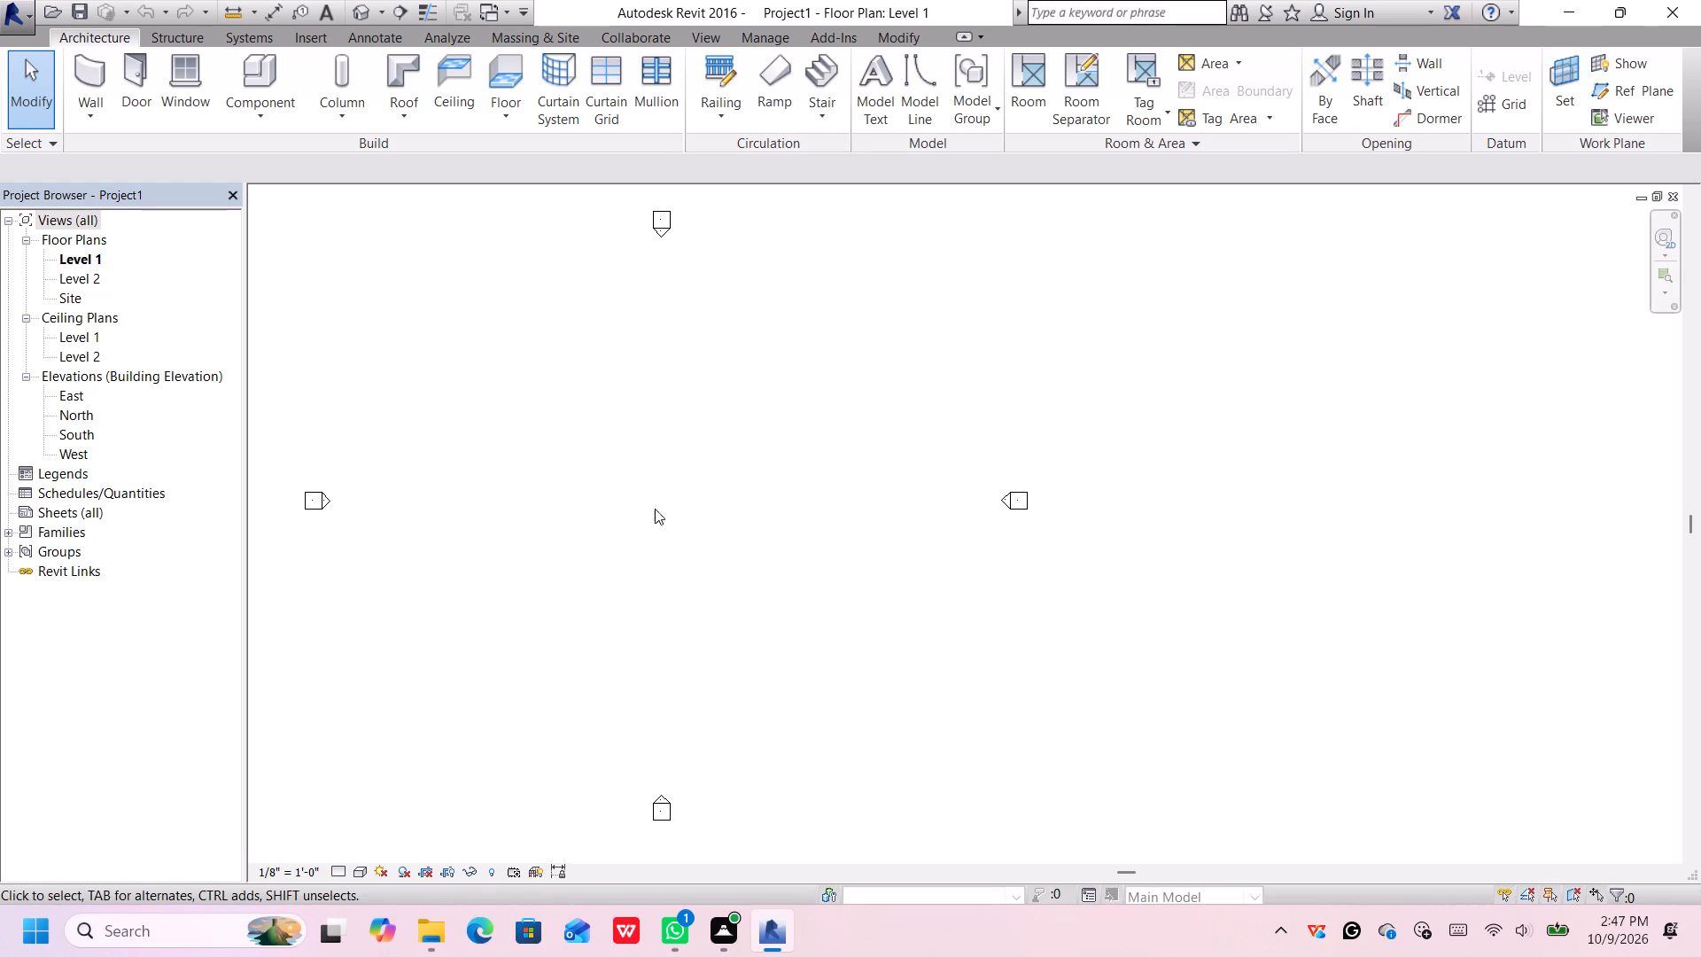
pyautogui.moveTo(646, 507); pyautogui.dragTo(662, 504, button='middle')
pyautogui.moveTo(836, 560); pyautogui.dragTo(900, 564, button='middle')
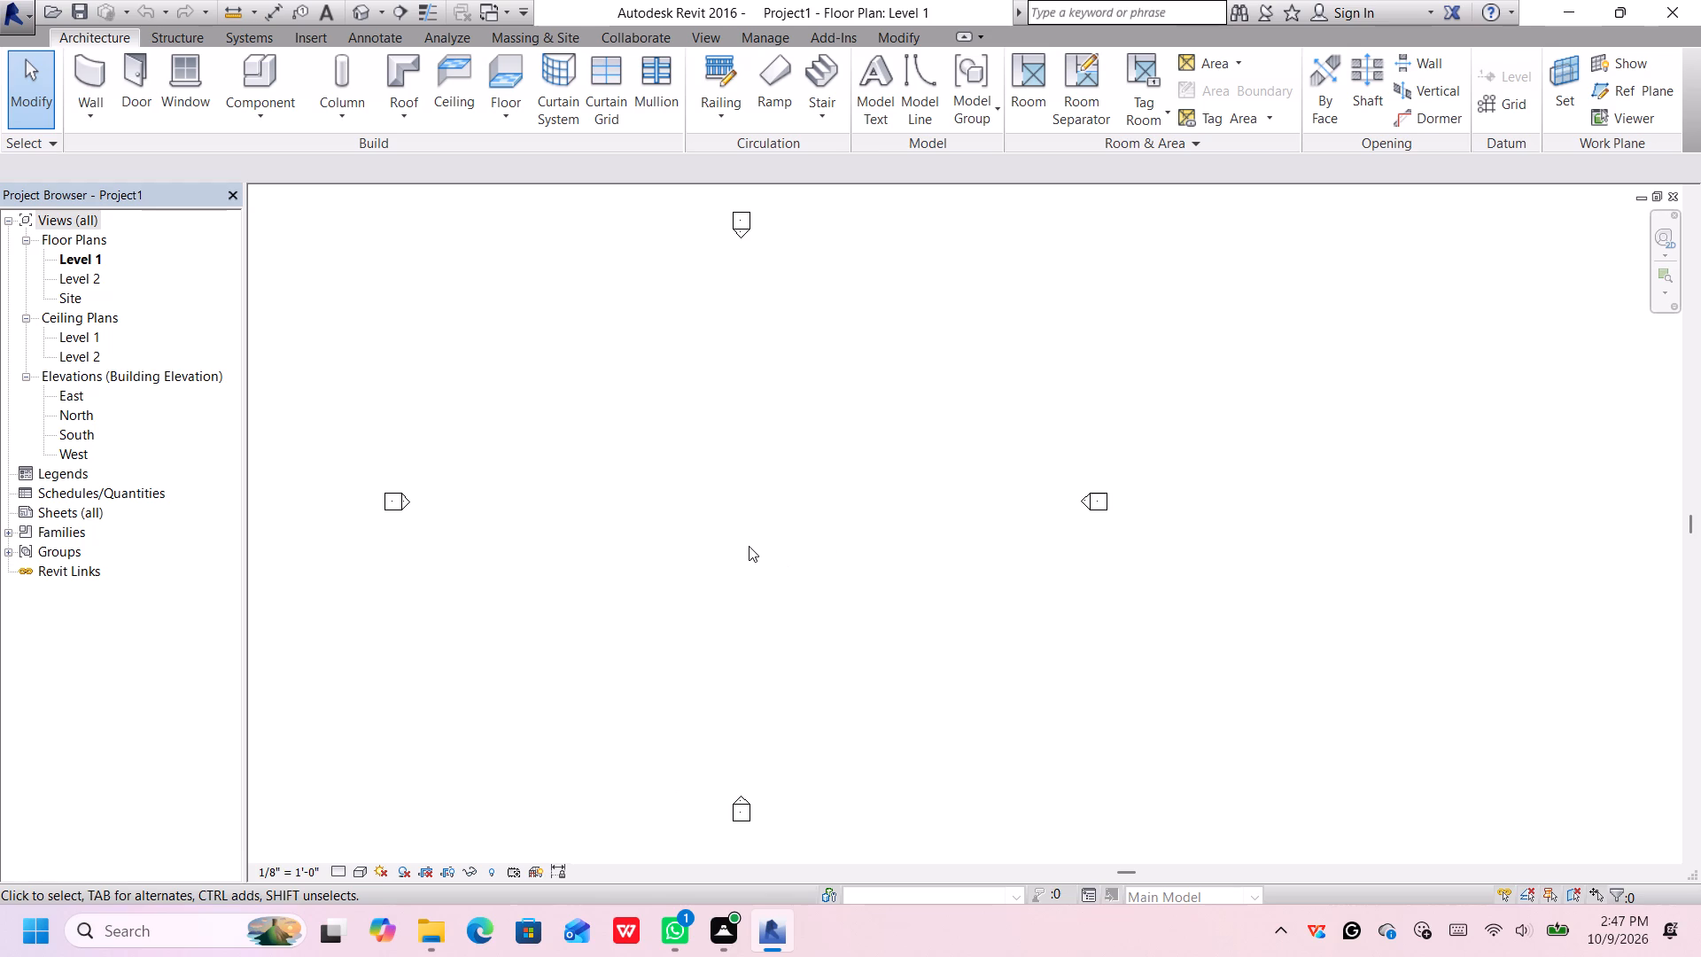
# Draw an 80' horizontal Generic - 8" wall on Level 1 and continue with a 60' wall south from its east end.
pyautogui.click(93, 75)
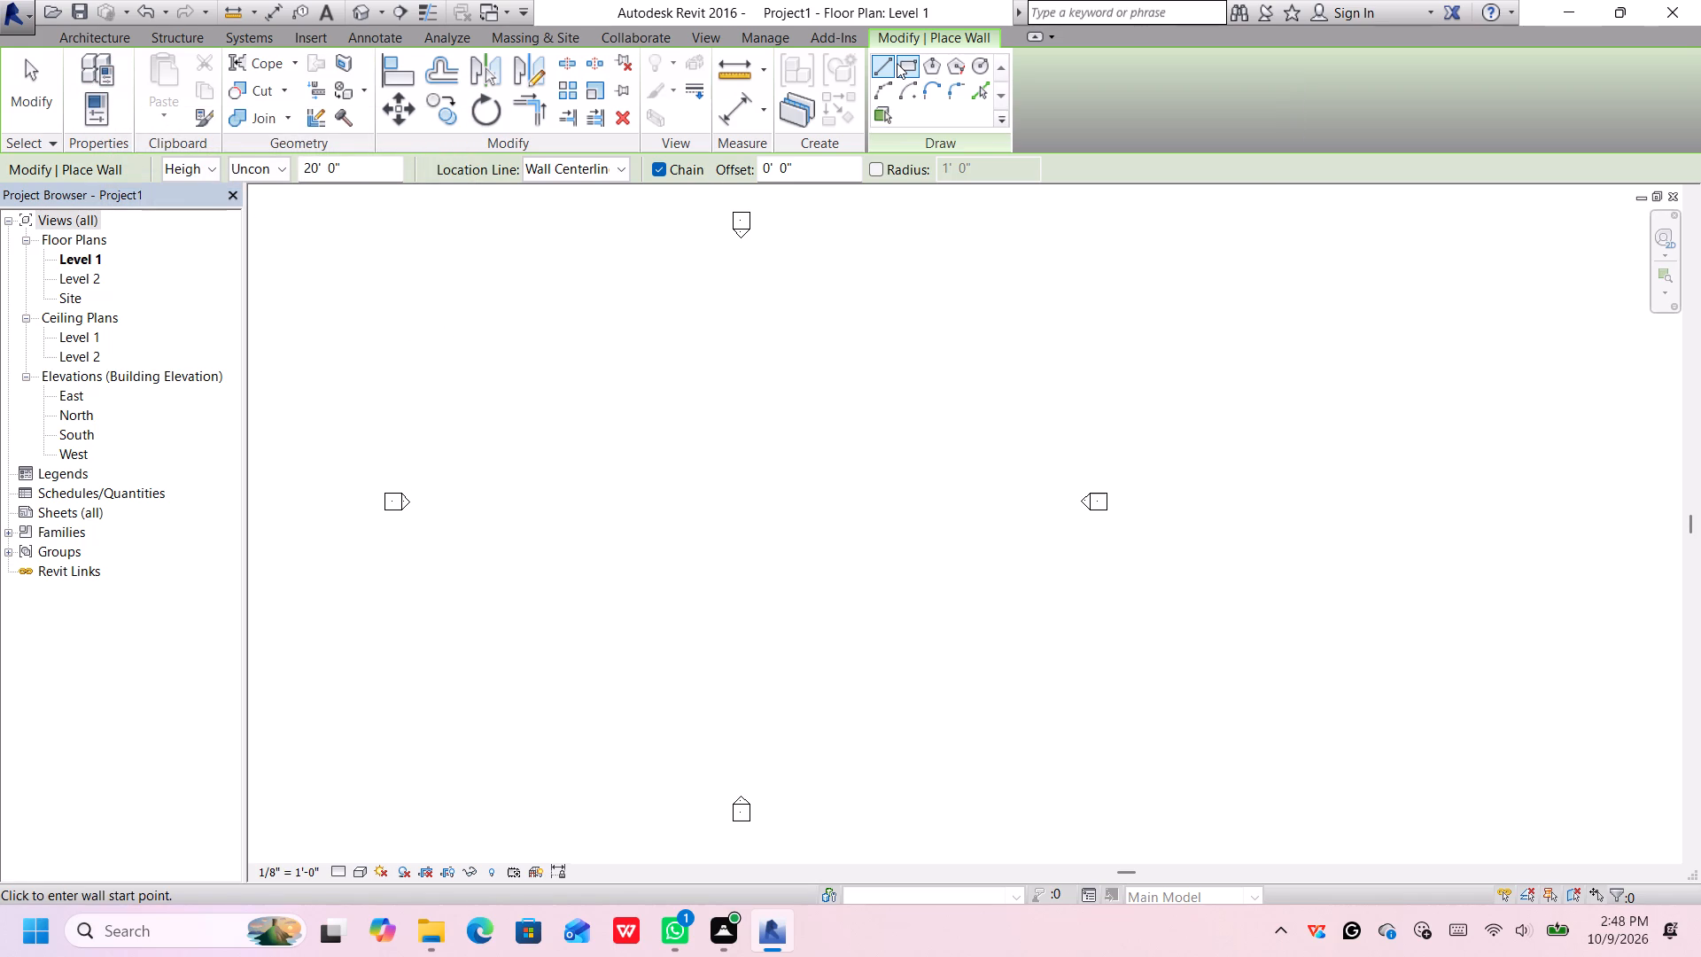
pyautogui.click(536, 307)
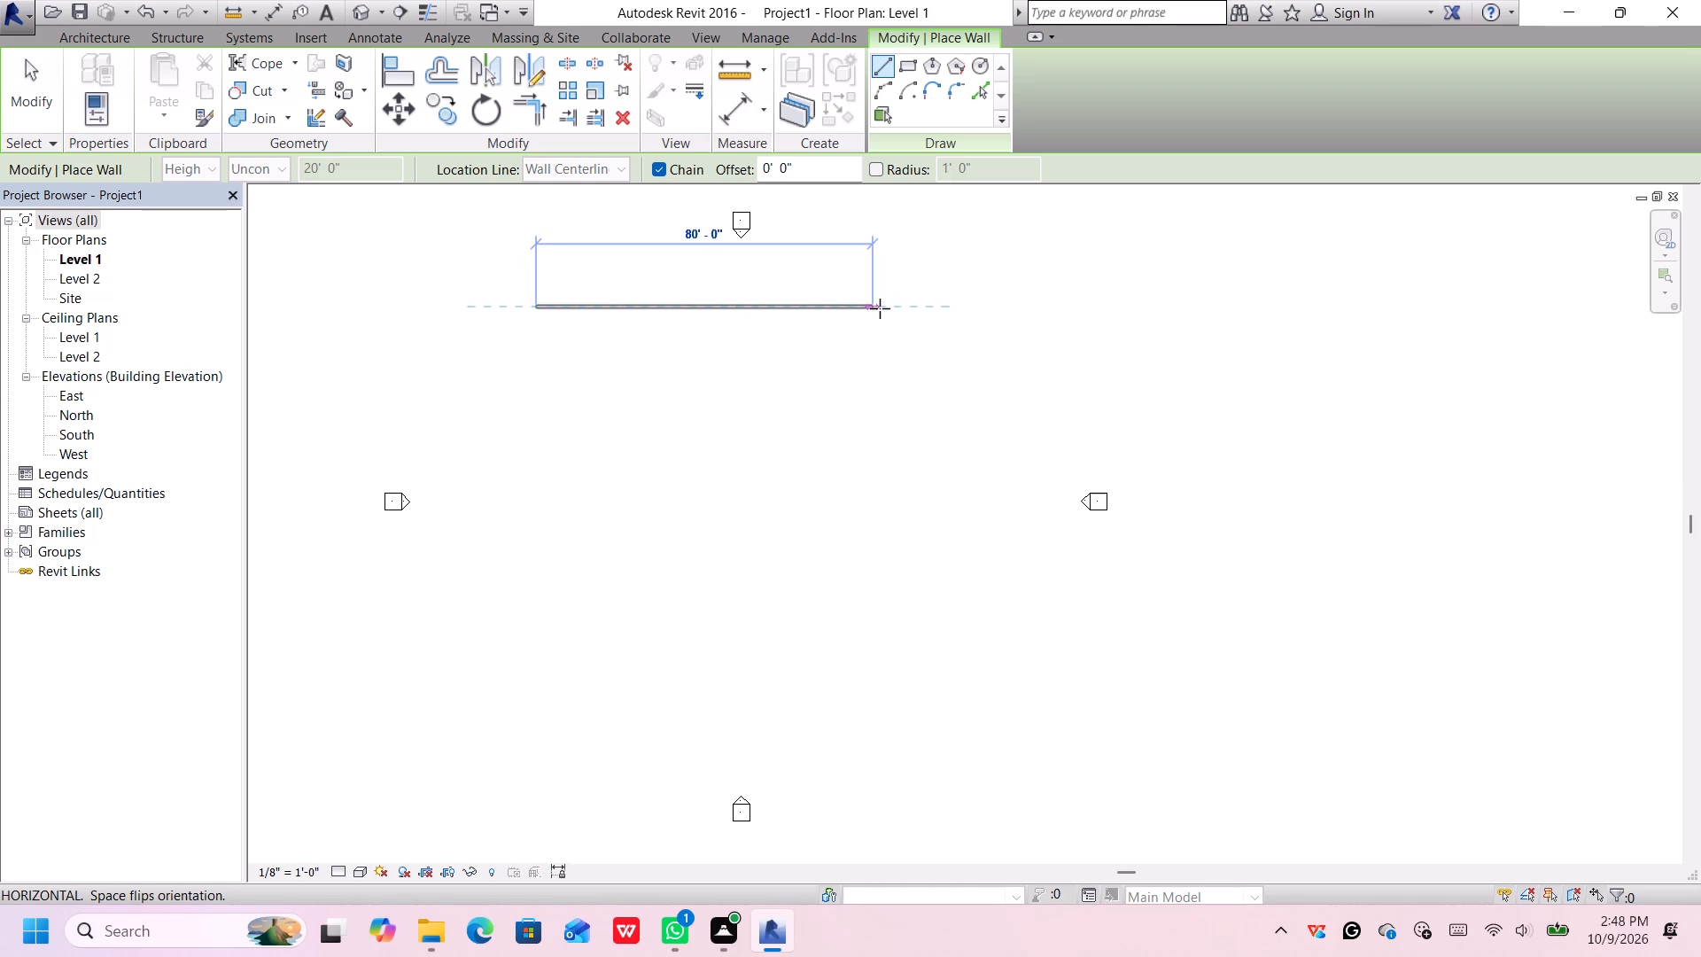
pyautogui.click(880, 308)
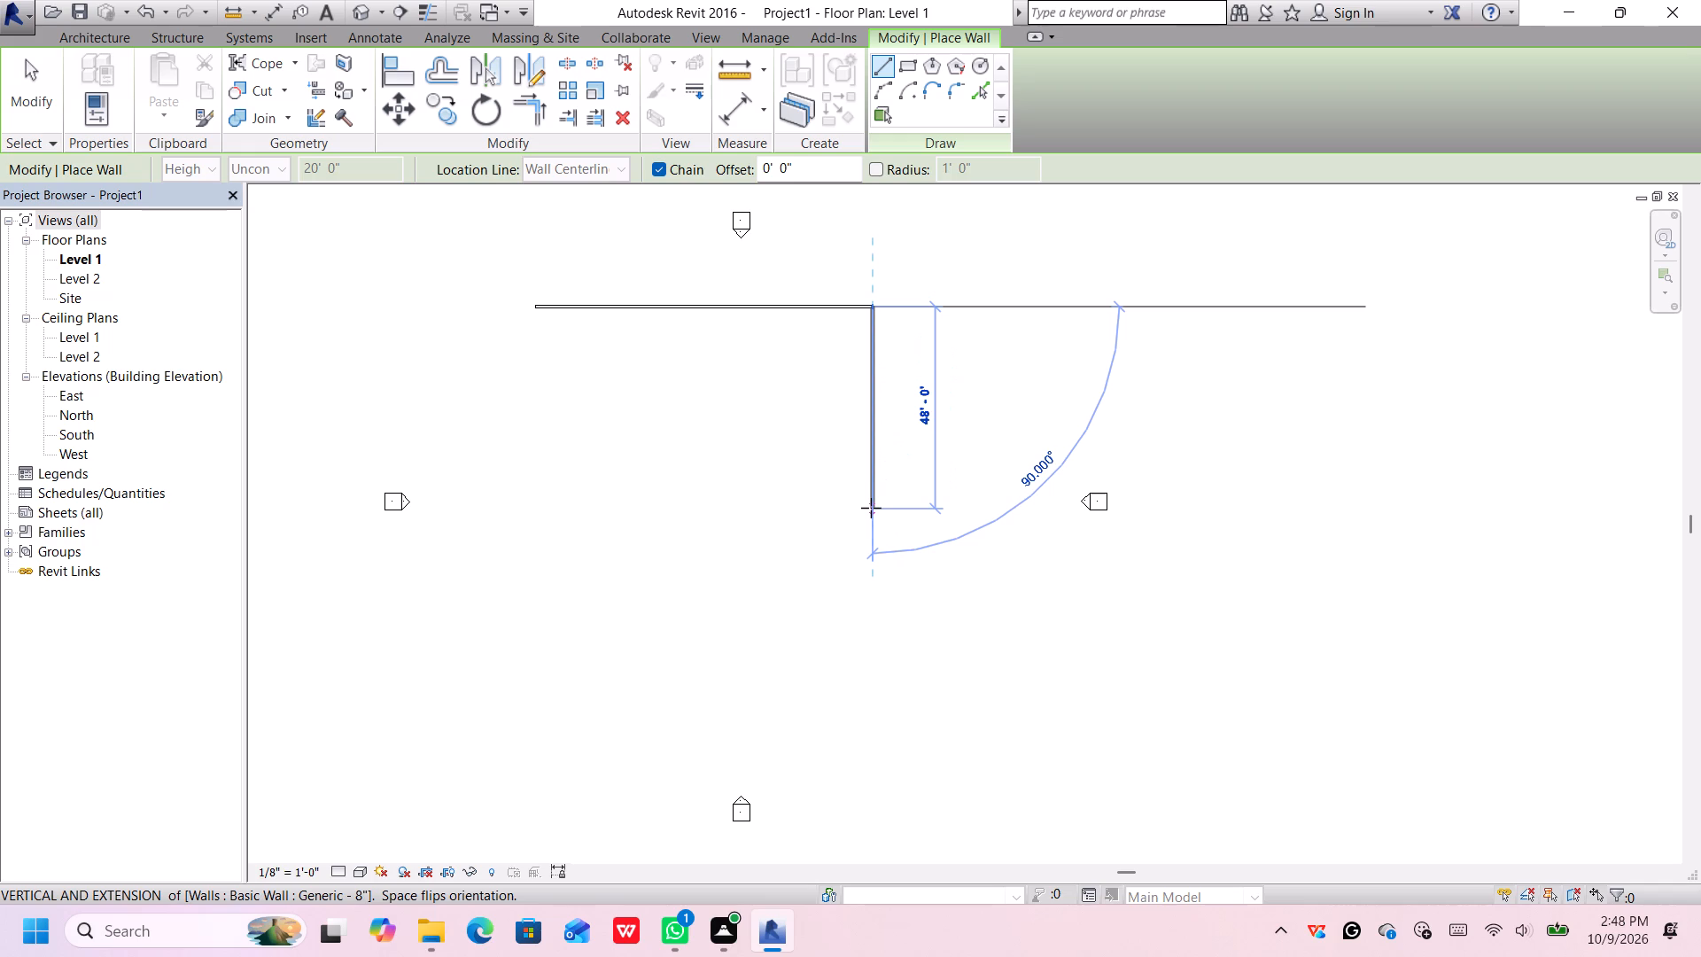
pyautogui.click(866, 556)
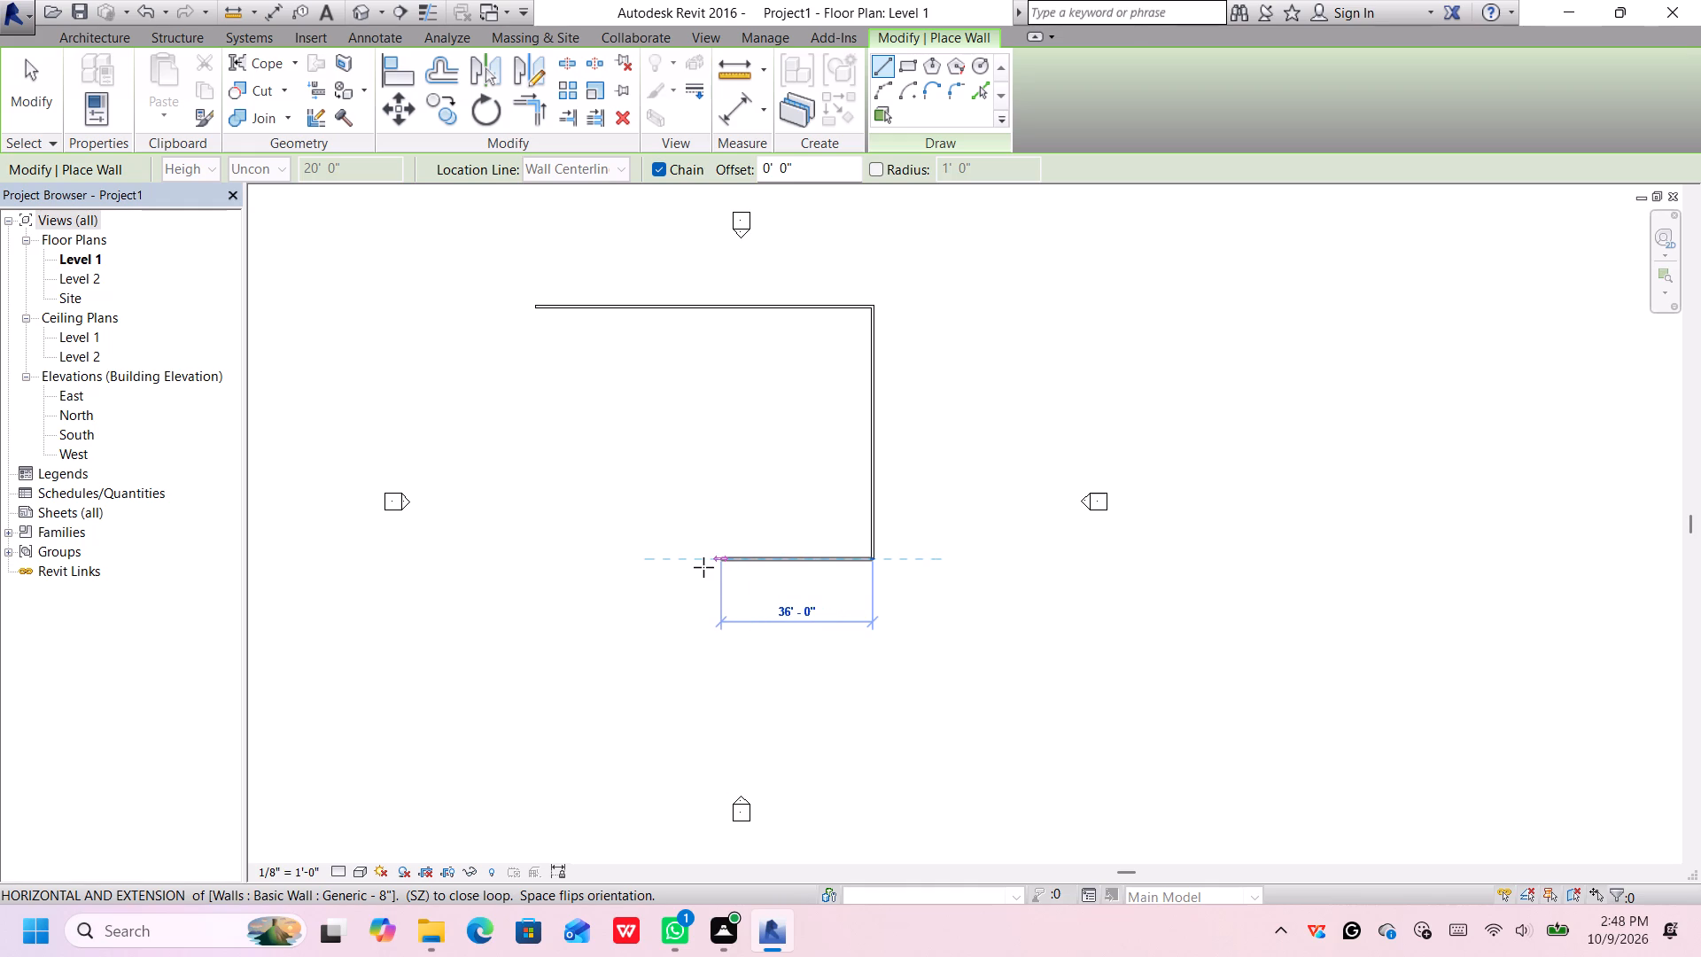
# Continue the wall chain with an 8' segment heading west from the east wall's south end, and end the chain.
pyautogui.scroll(1, 820, 559)
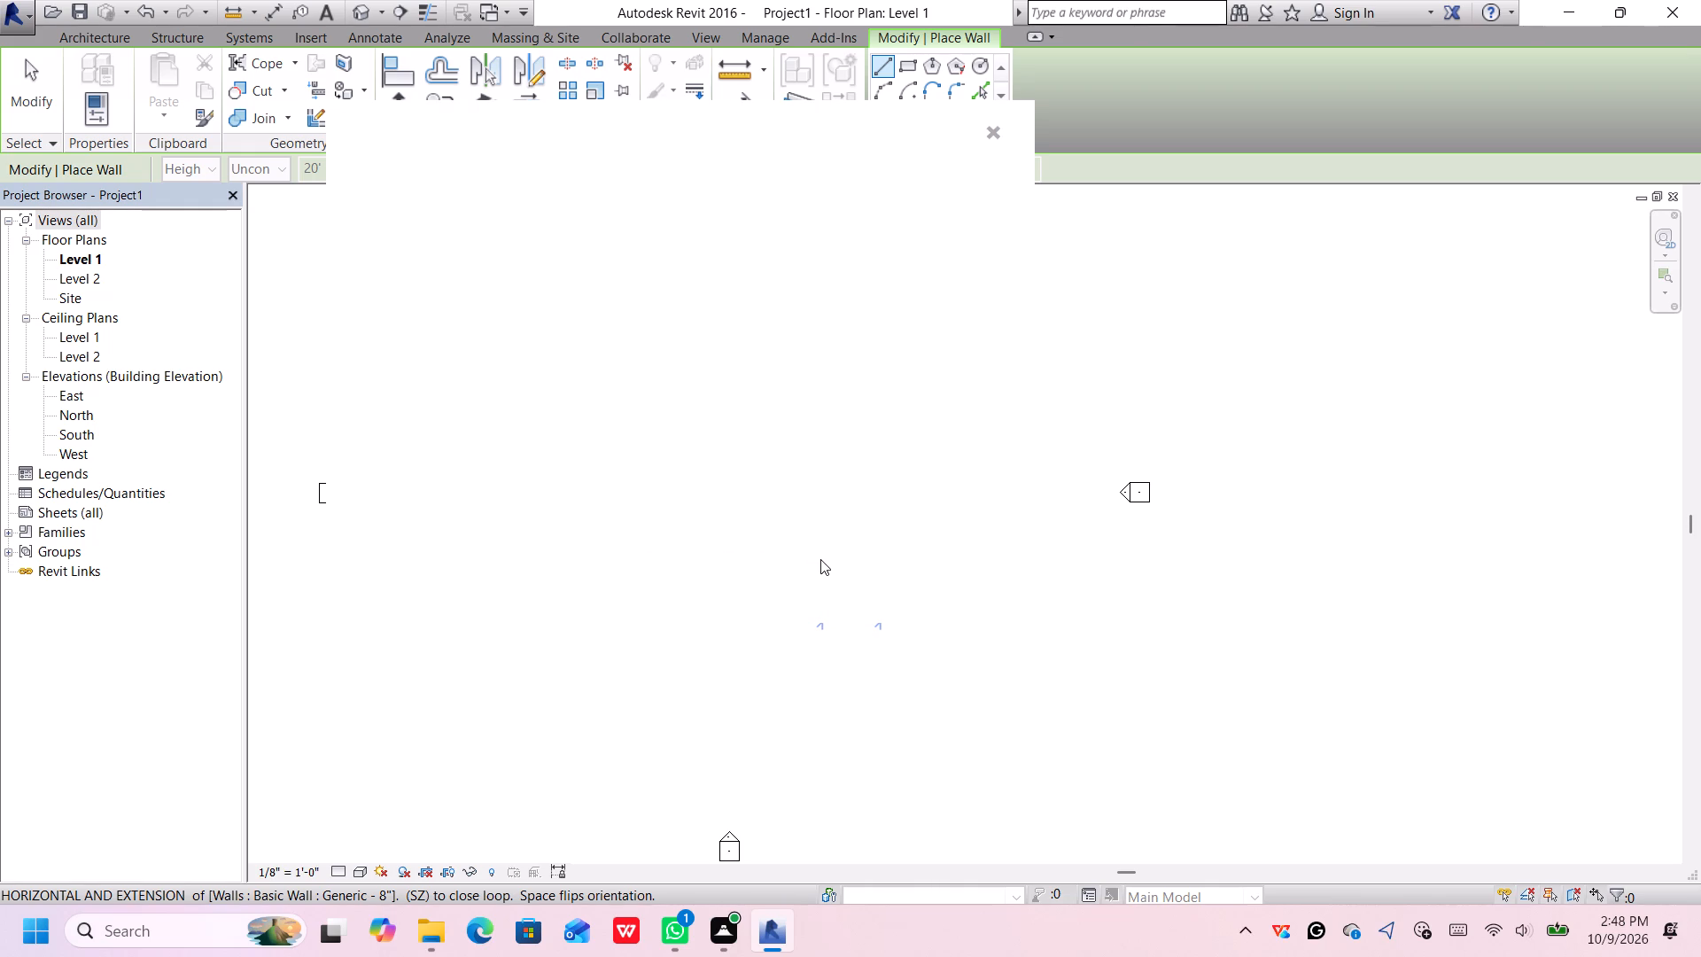
pyautogui.scroll(1, 820, 559)
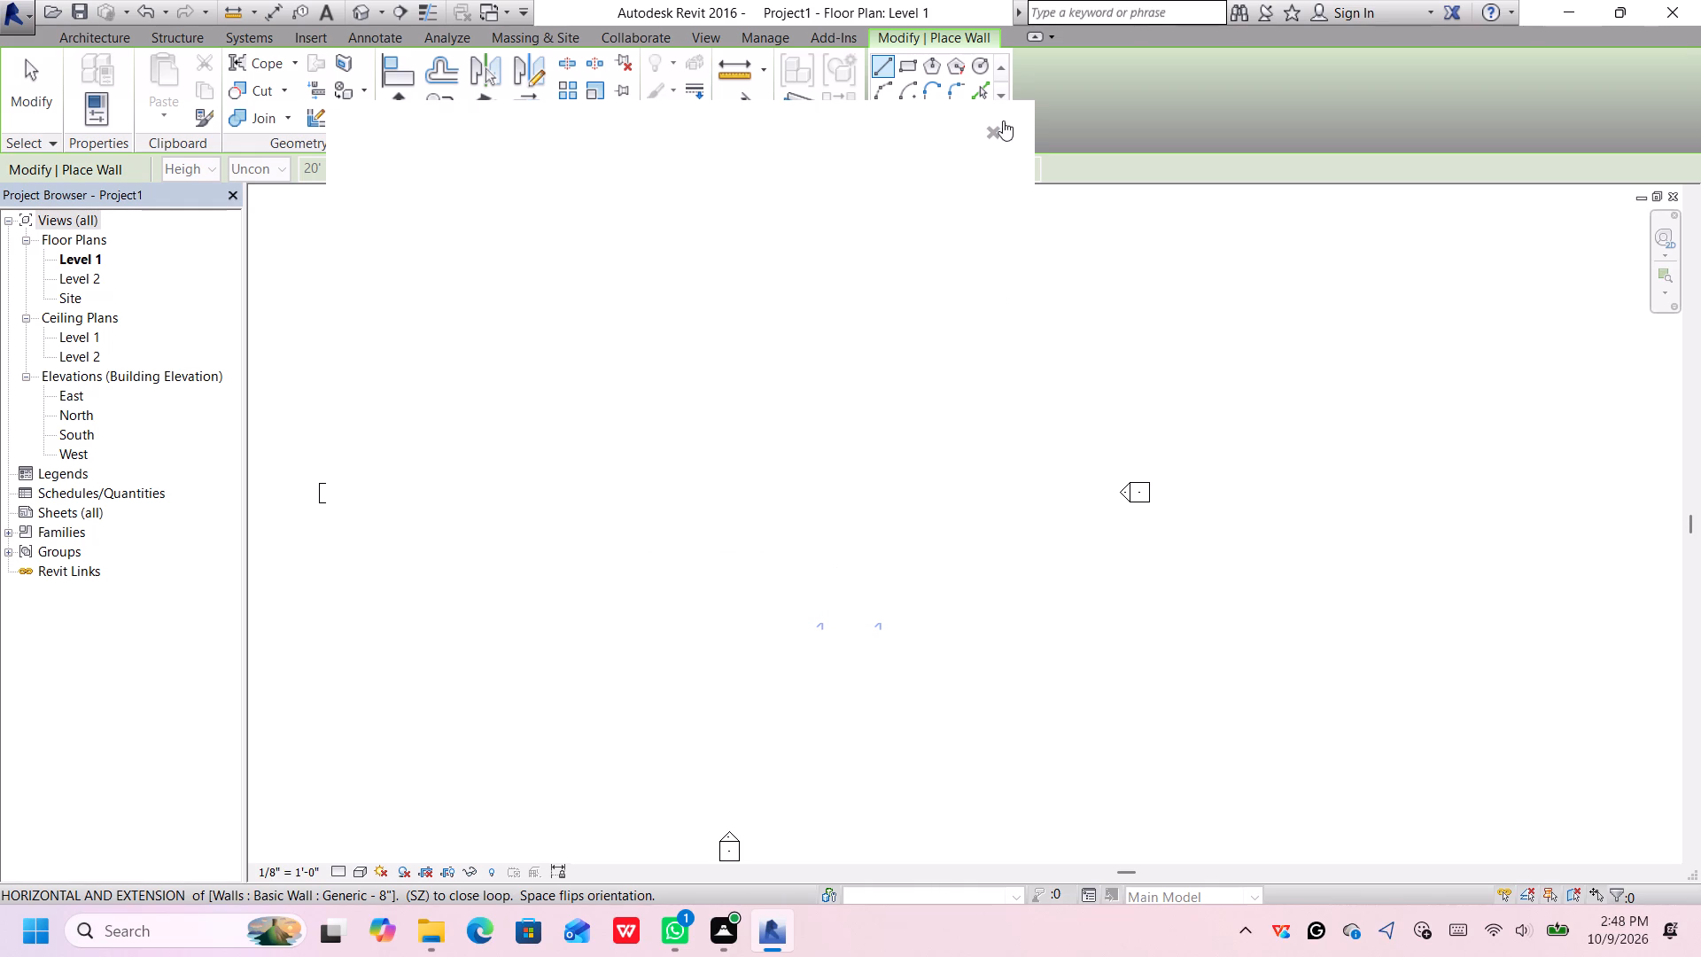
pyautogui.click(996, 134)
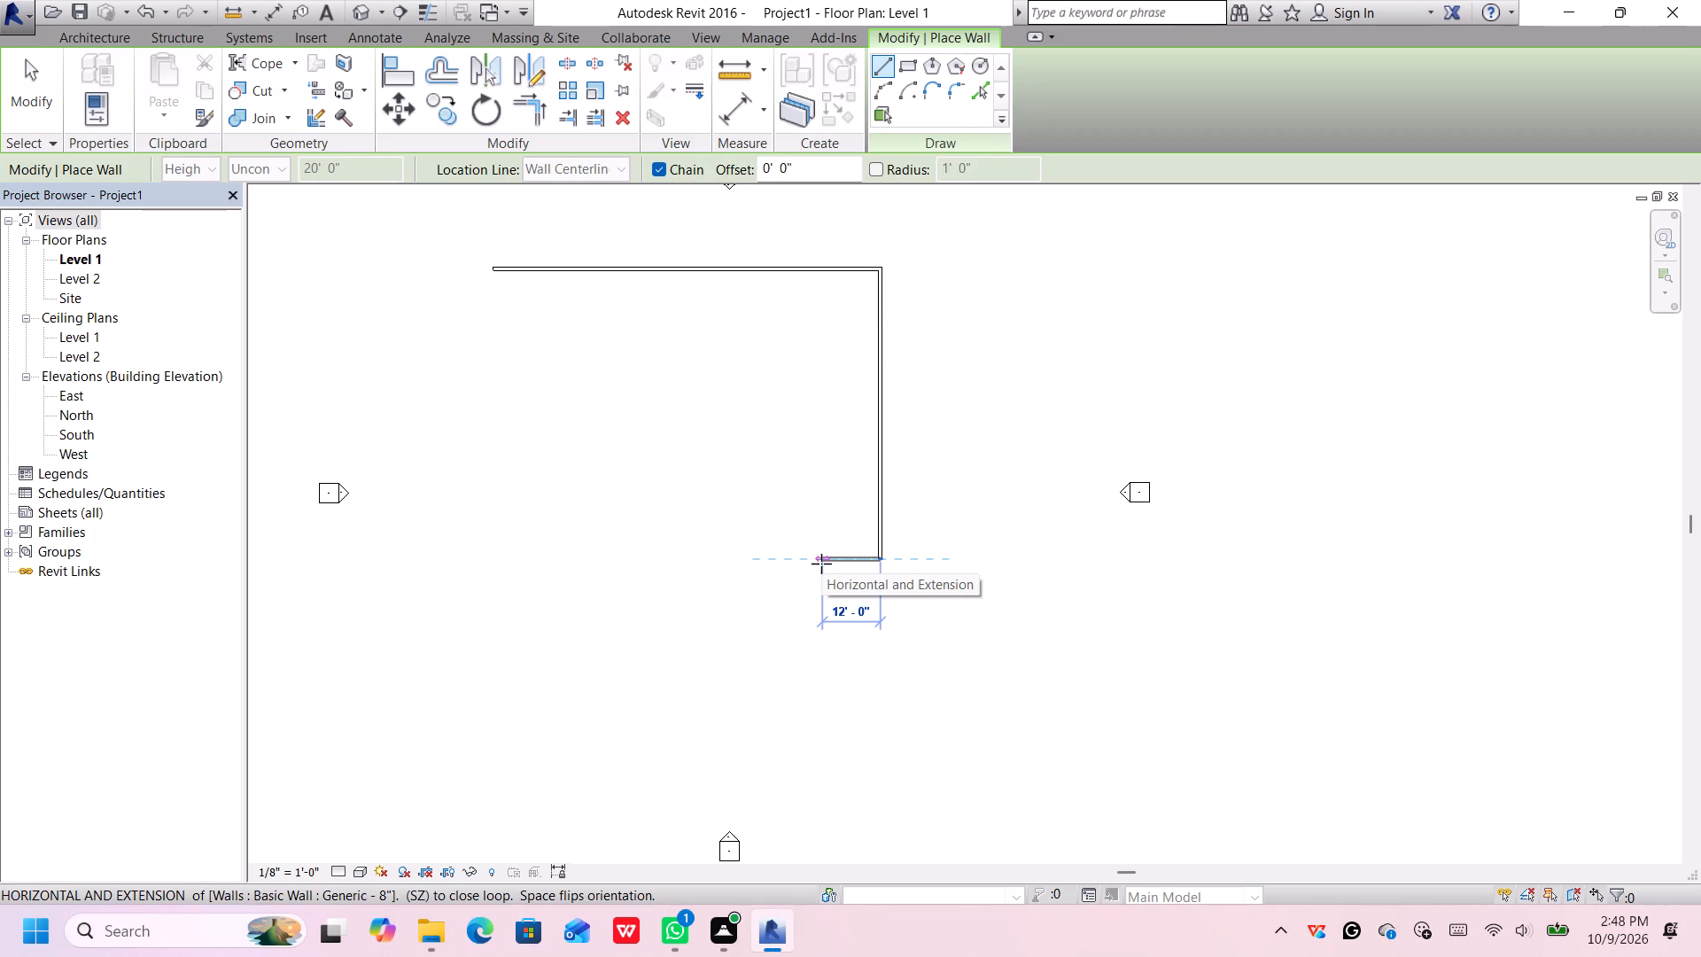
pyautogui.scroll(3, 821, 564)
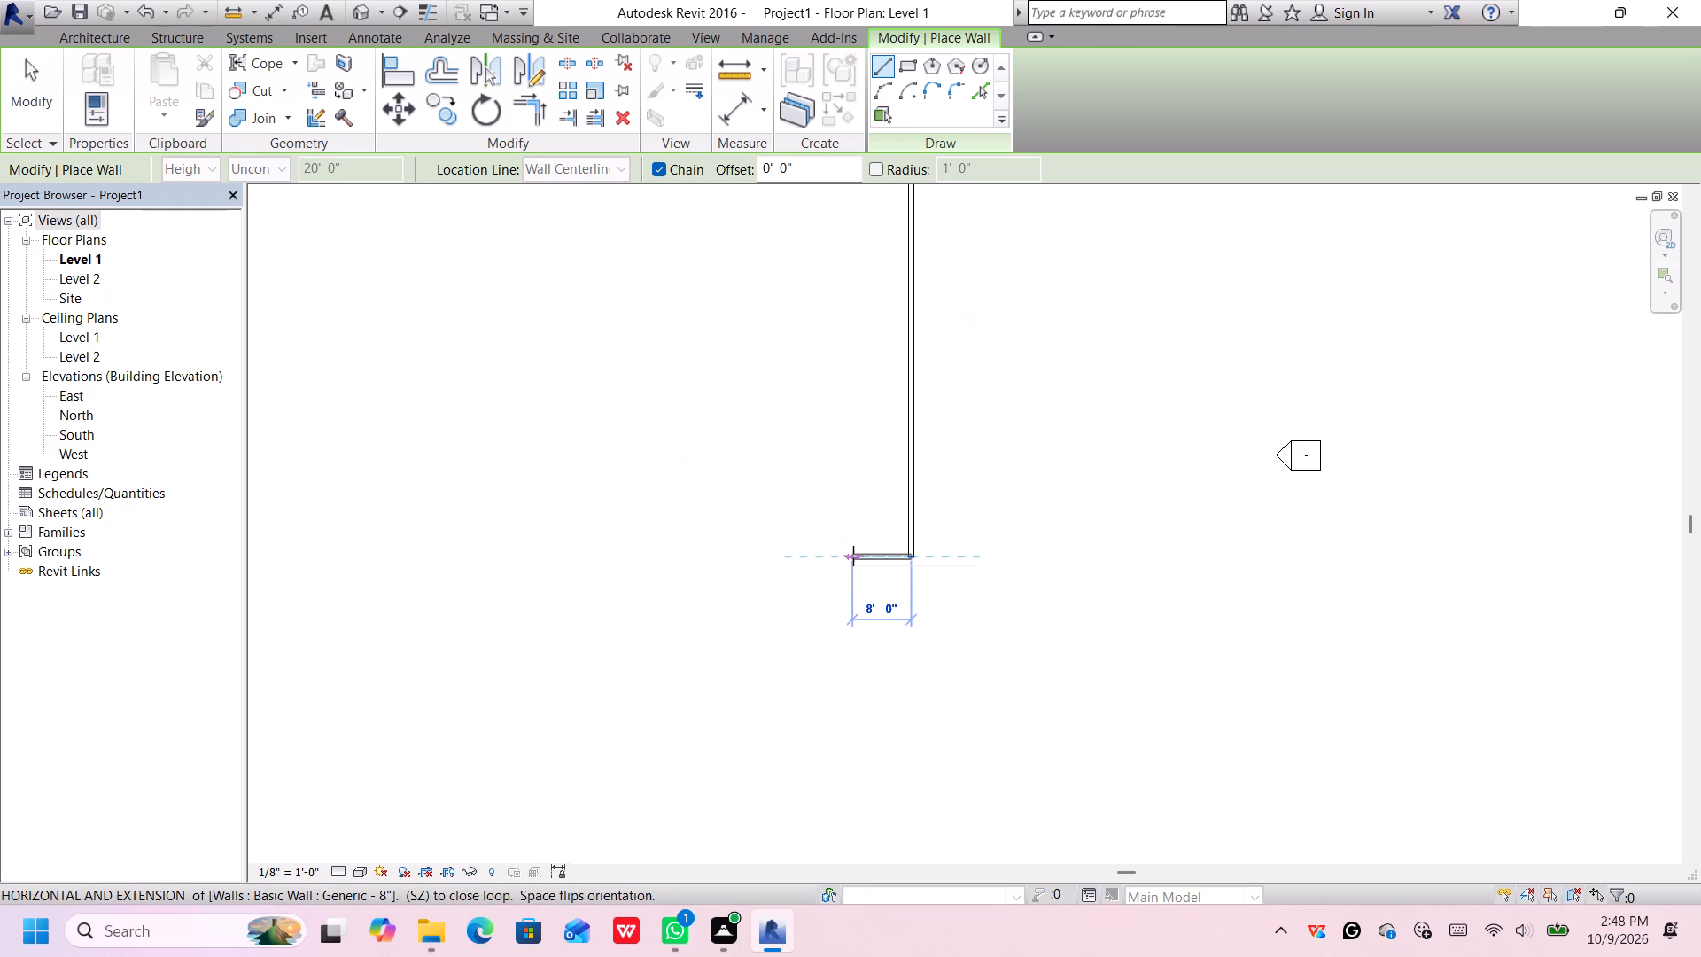
pyautogui.click(853, 556)
pyautogui.scroll(1, 853, 556)
pyautogui.scroll(-5, 853, 556)
pyautogui.scroll(1, 853, 556)
pyautogui.scroll(-1, 853, 556)
pyautogui.scroll(1, 854, 556)
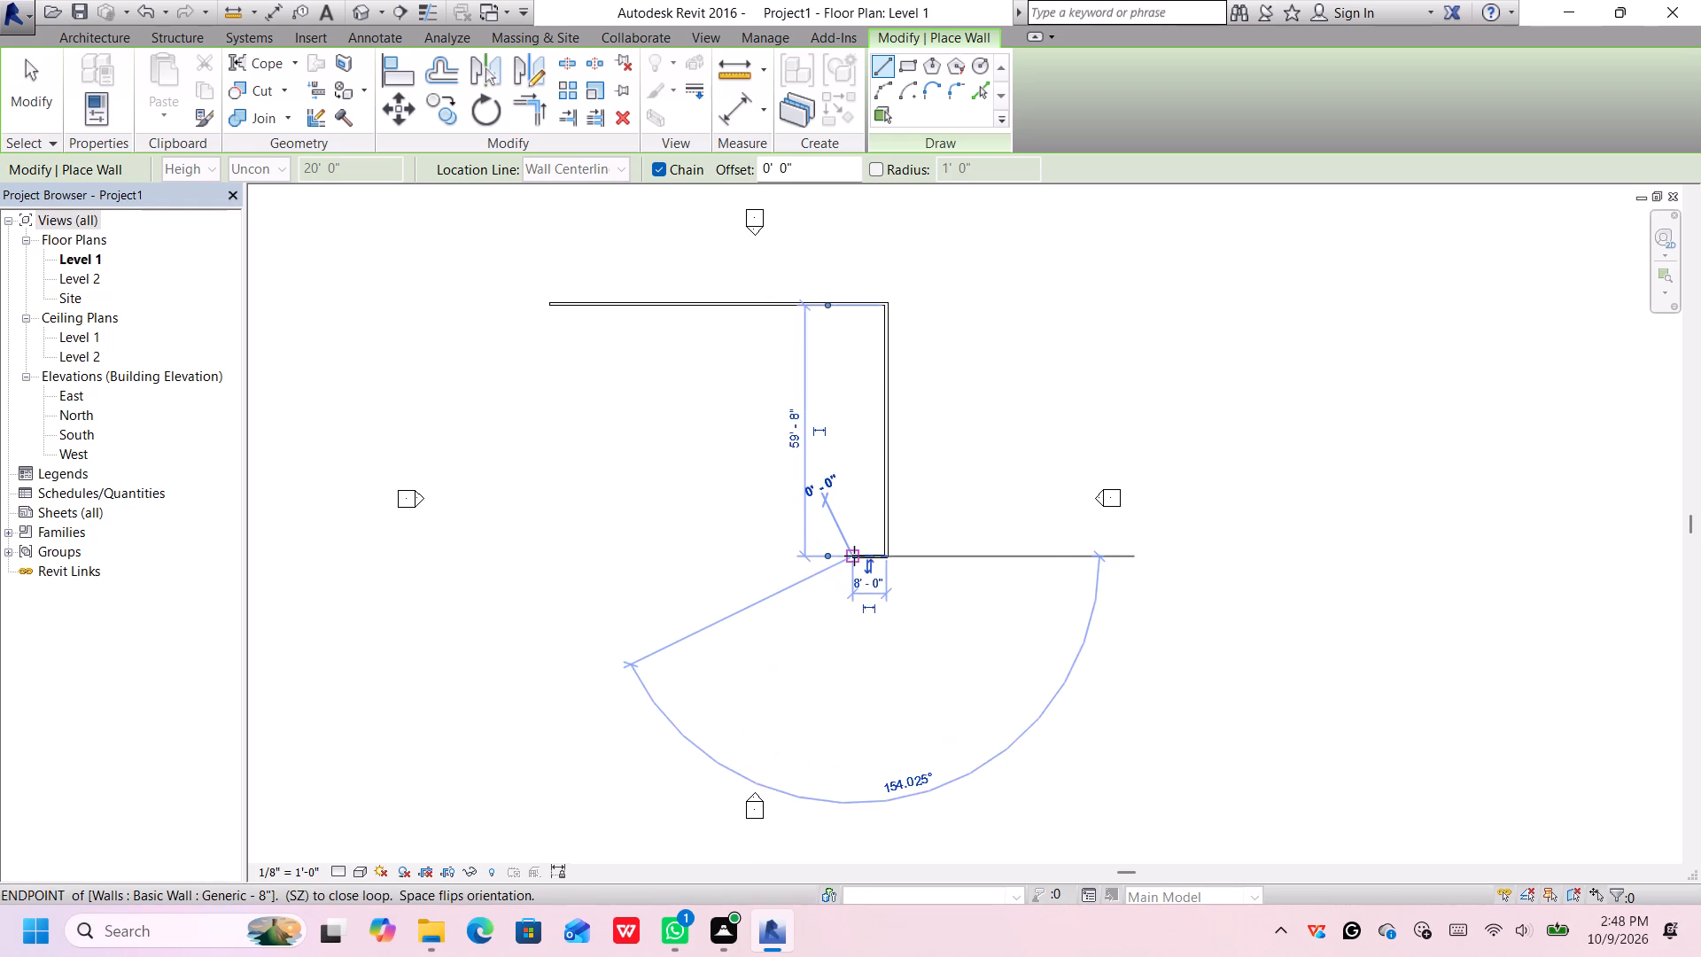
pyautogui.press('space')
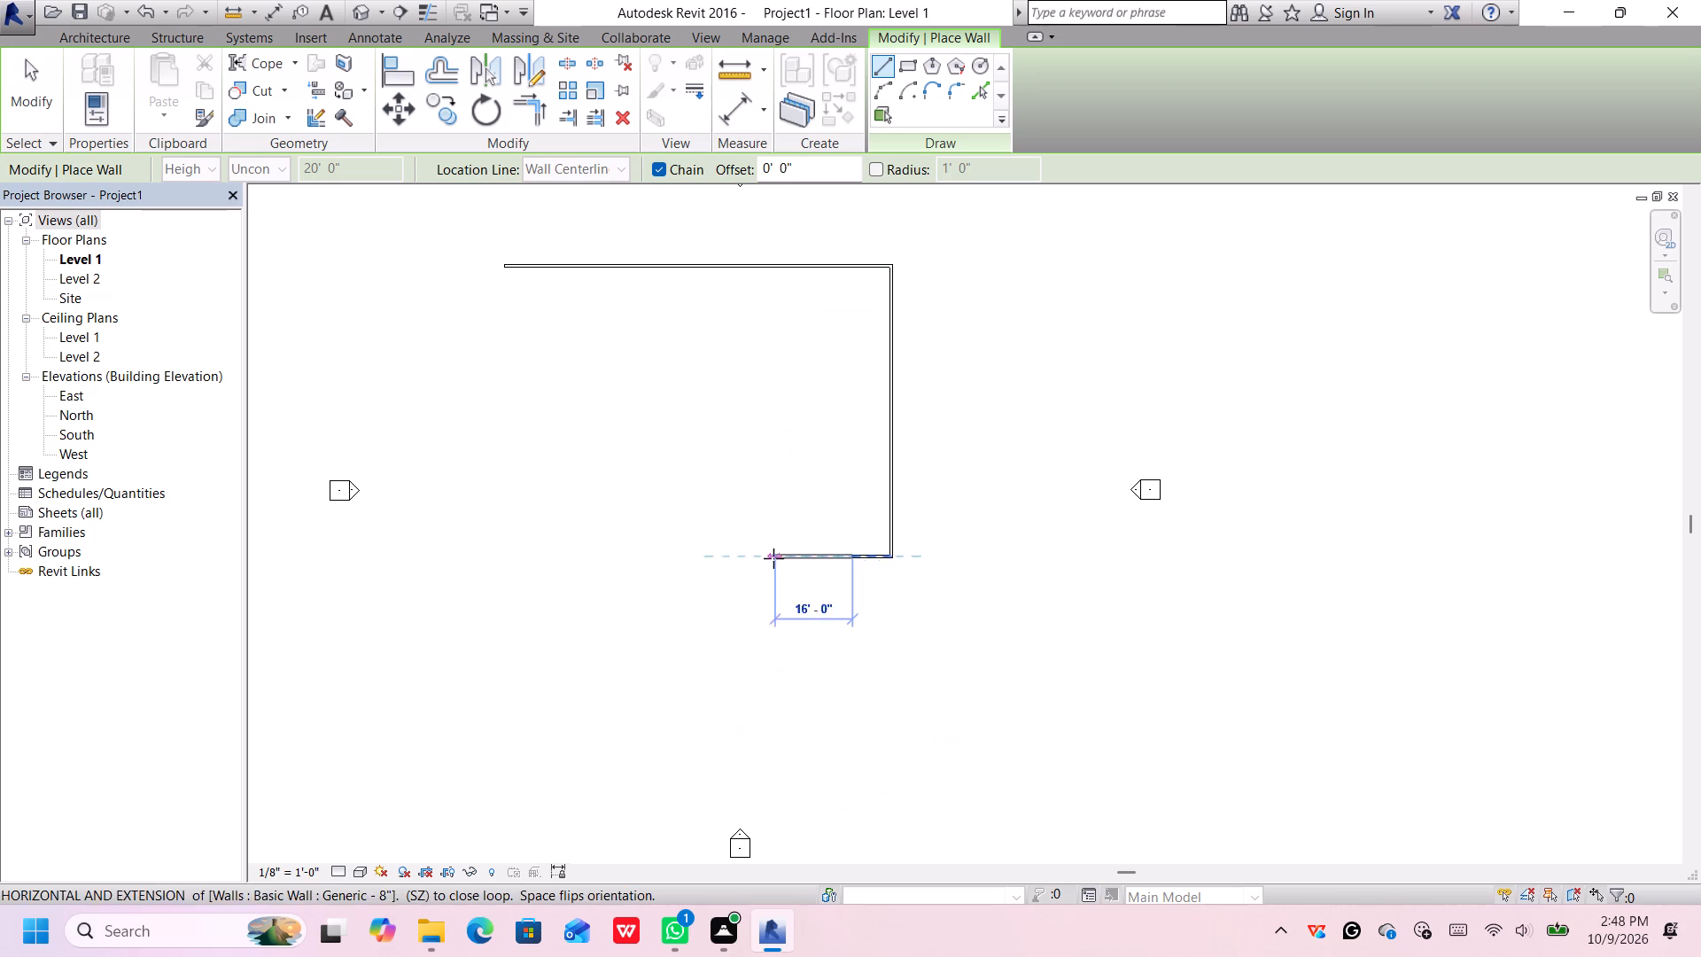
pyautogui.press('Escape')
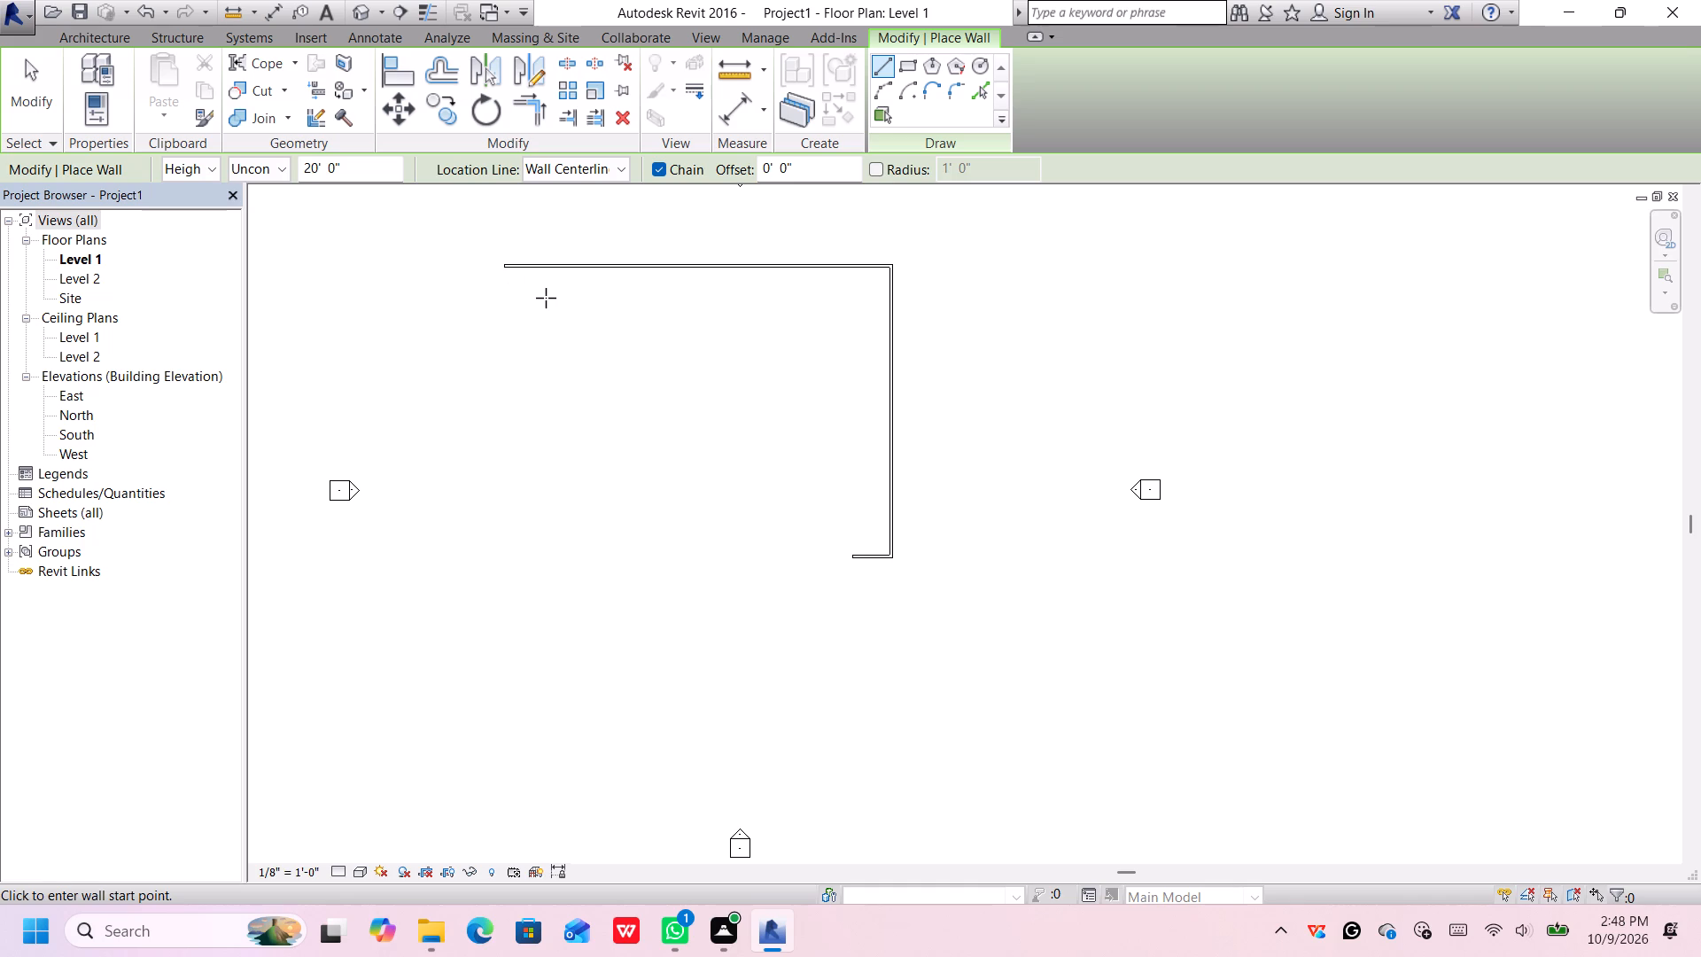
# Draw a 48' wall south from the west end of the 80' north wall.
pyautogui.click(505, 263)
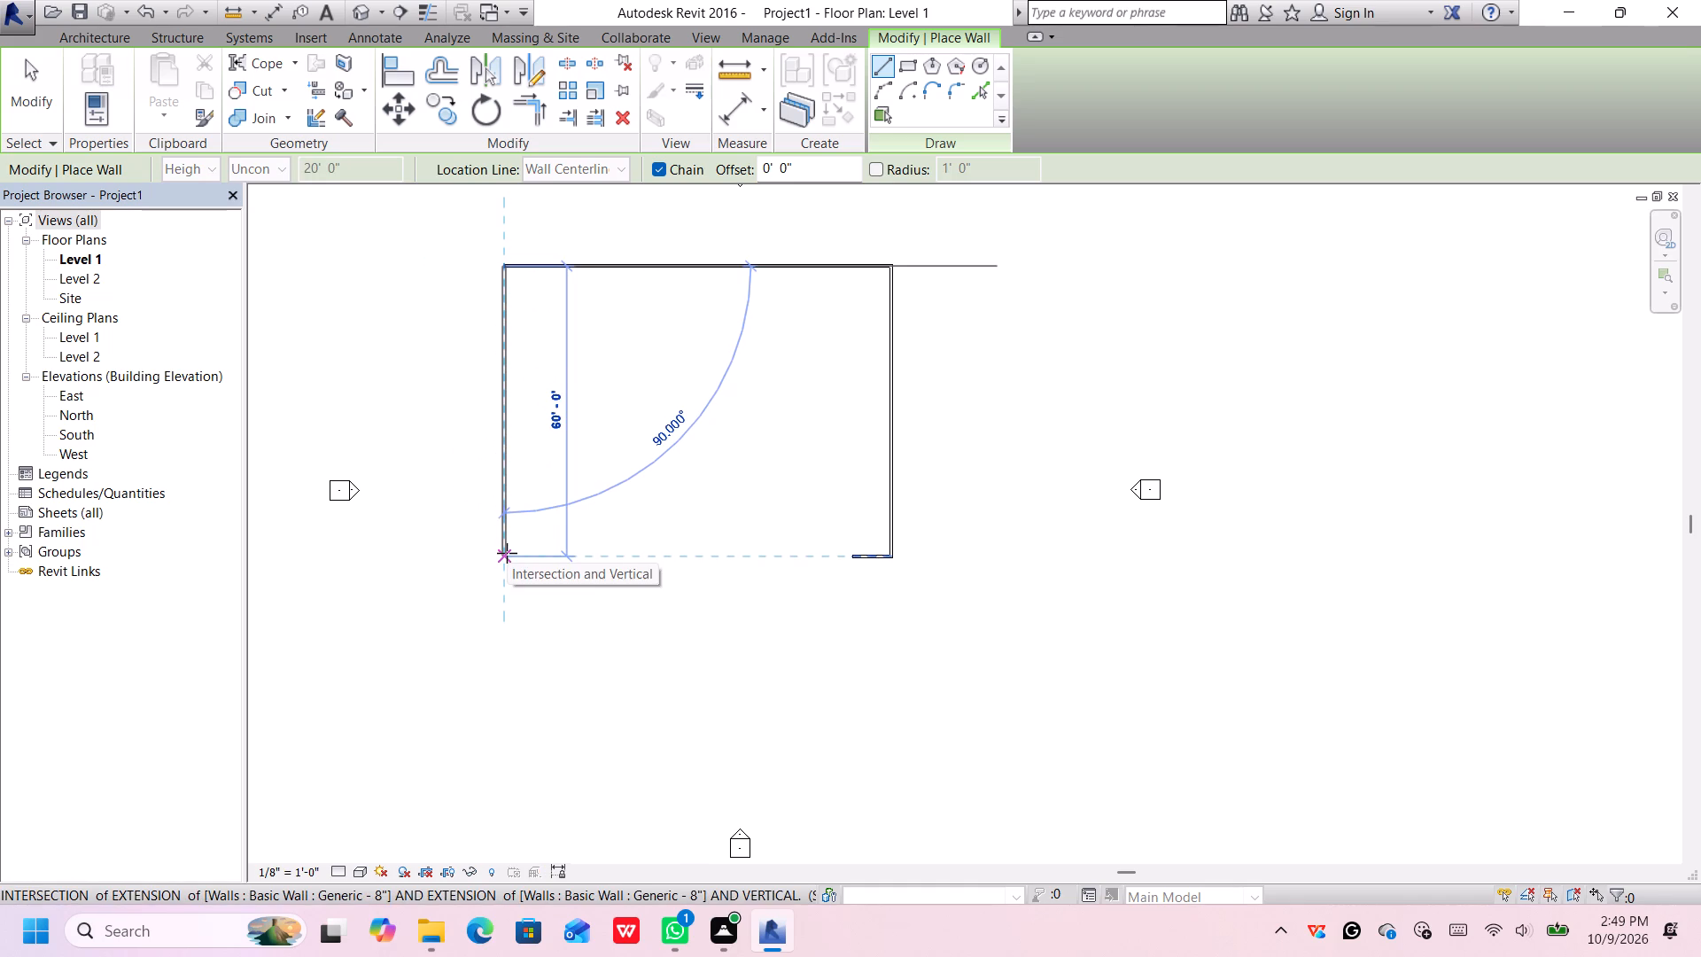
pyautogui.click(505, 490)
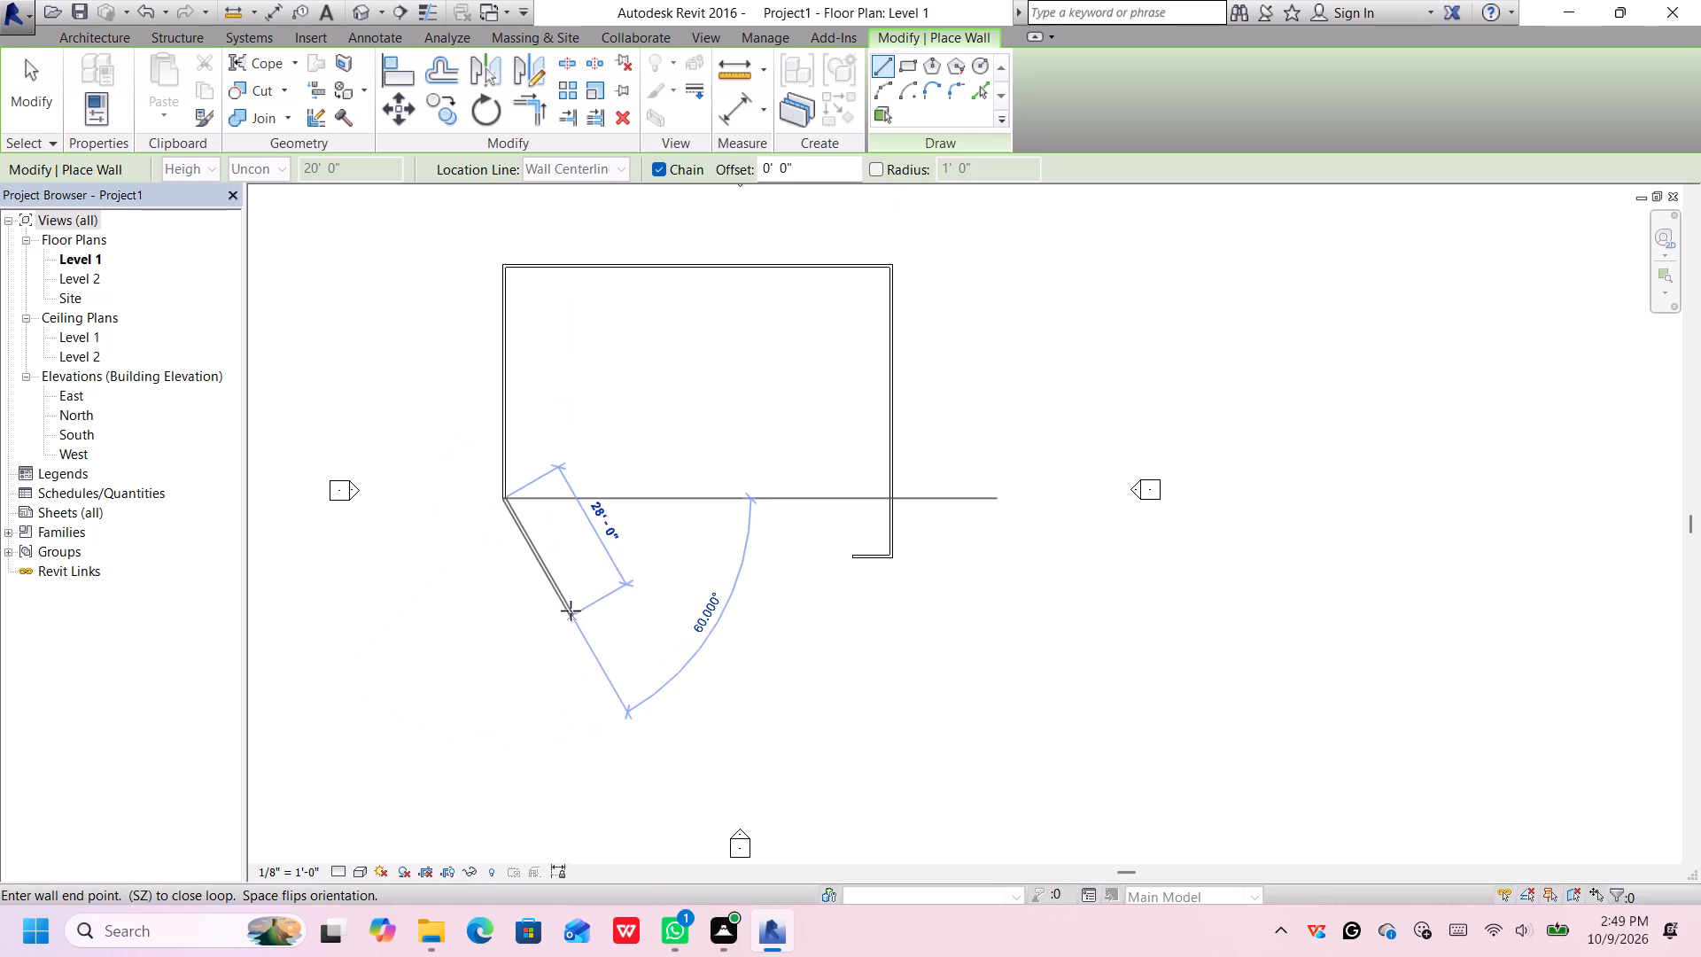
pyautogui.press('Escape')
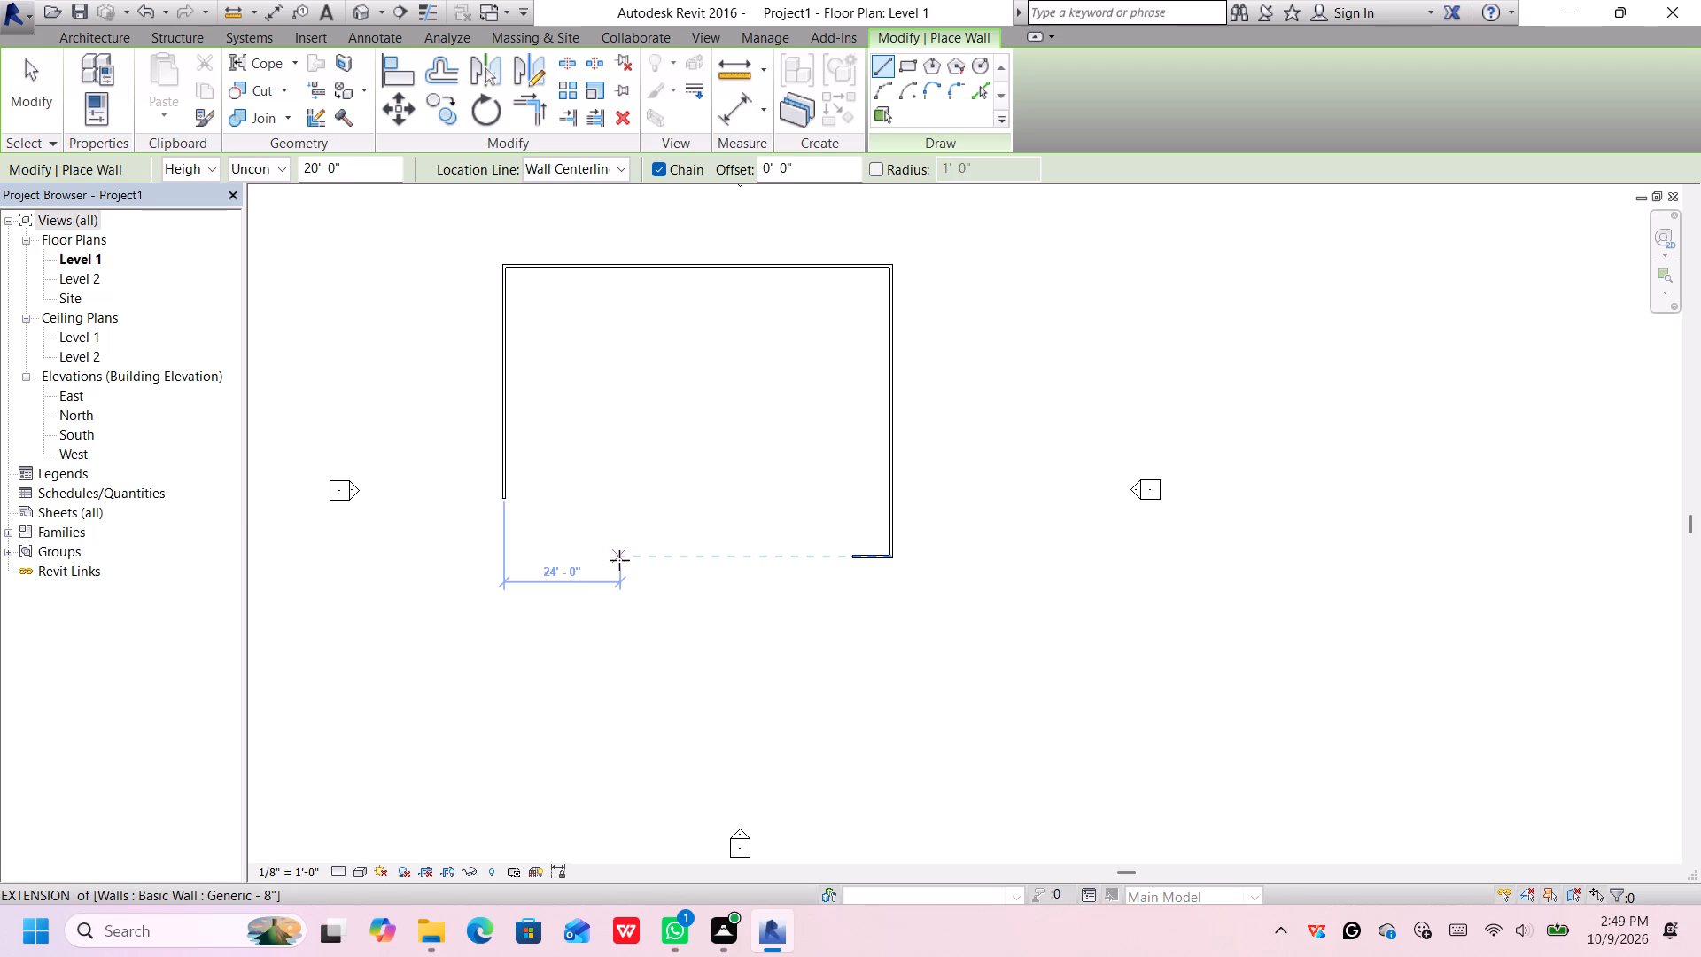
# Draw a separate 30' south wall in line with the 8' segment, starting 20' east of the west wall.
pyautogui.click(618, 560)
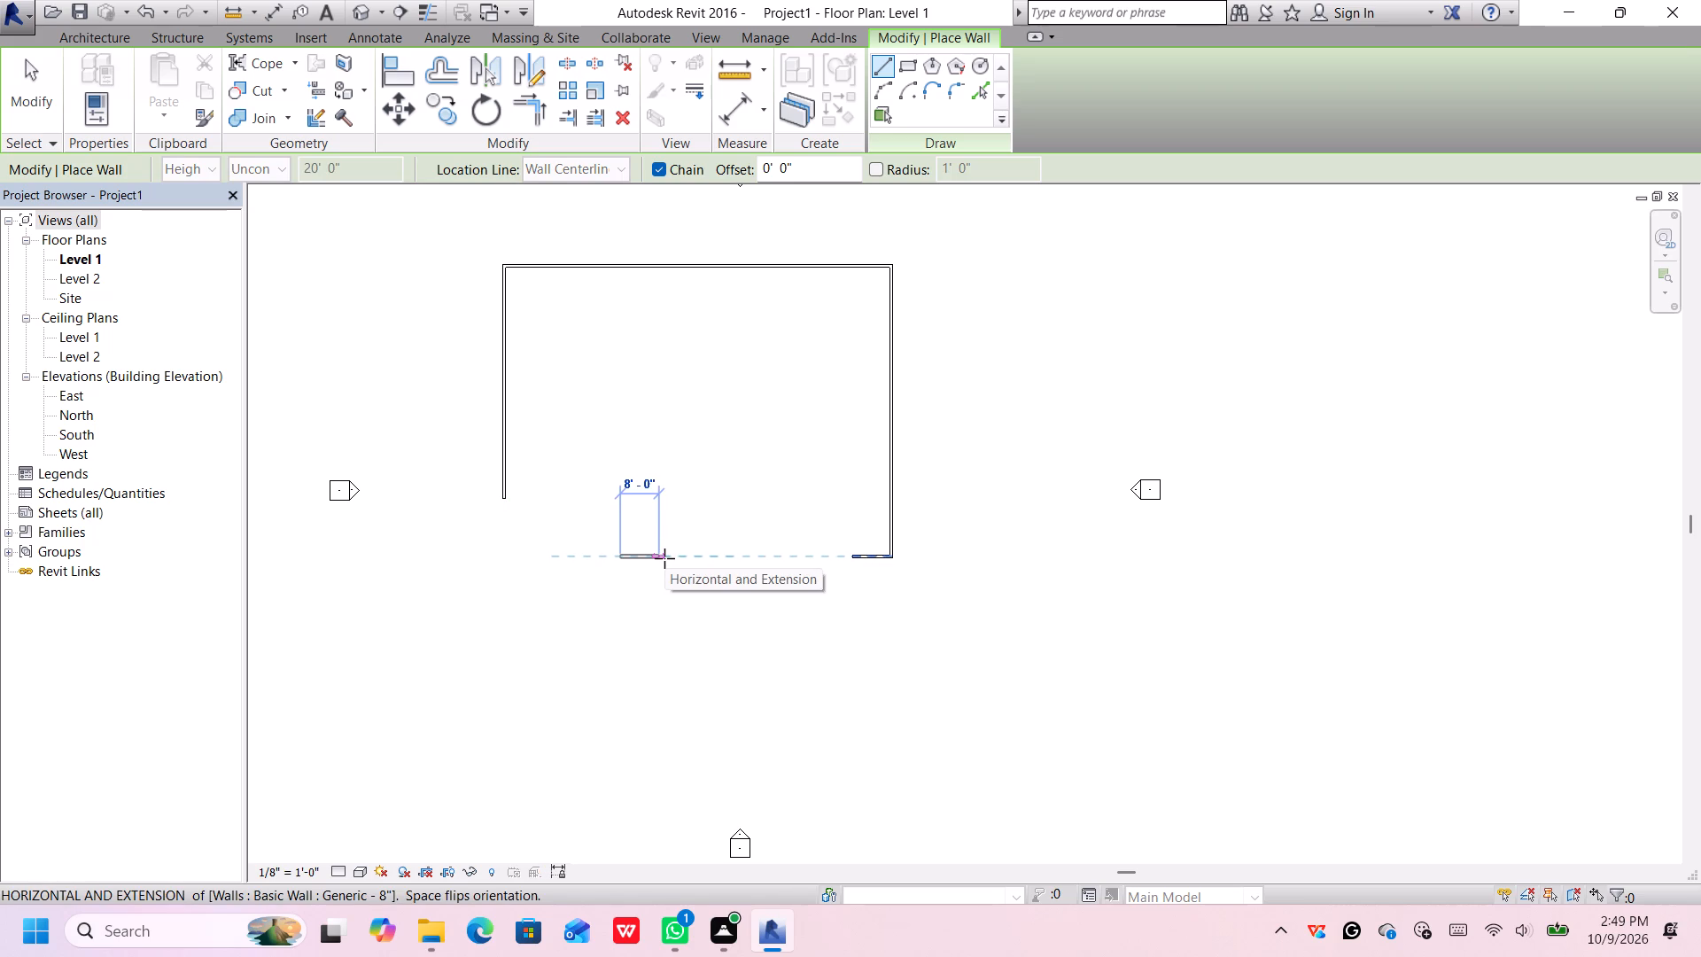
pyautogui.hotkey('ctrl', 'z')
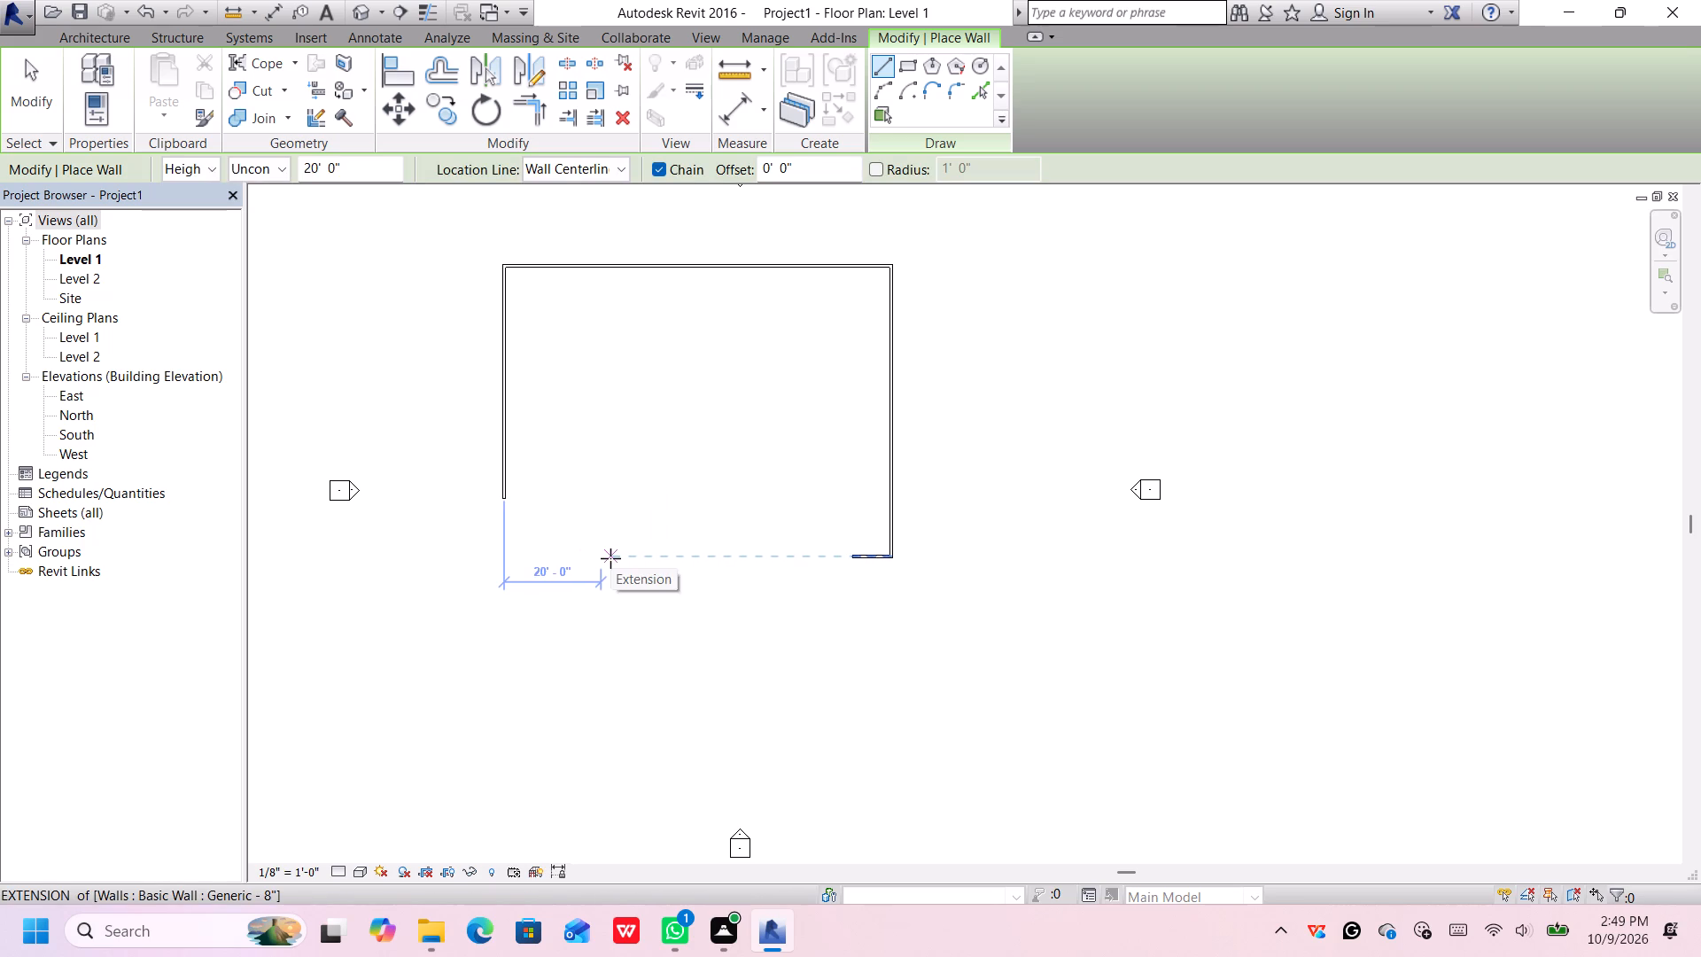
pyautogui.click(610, 558)
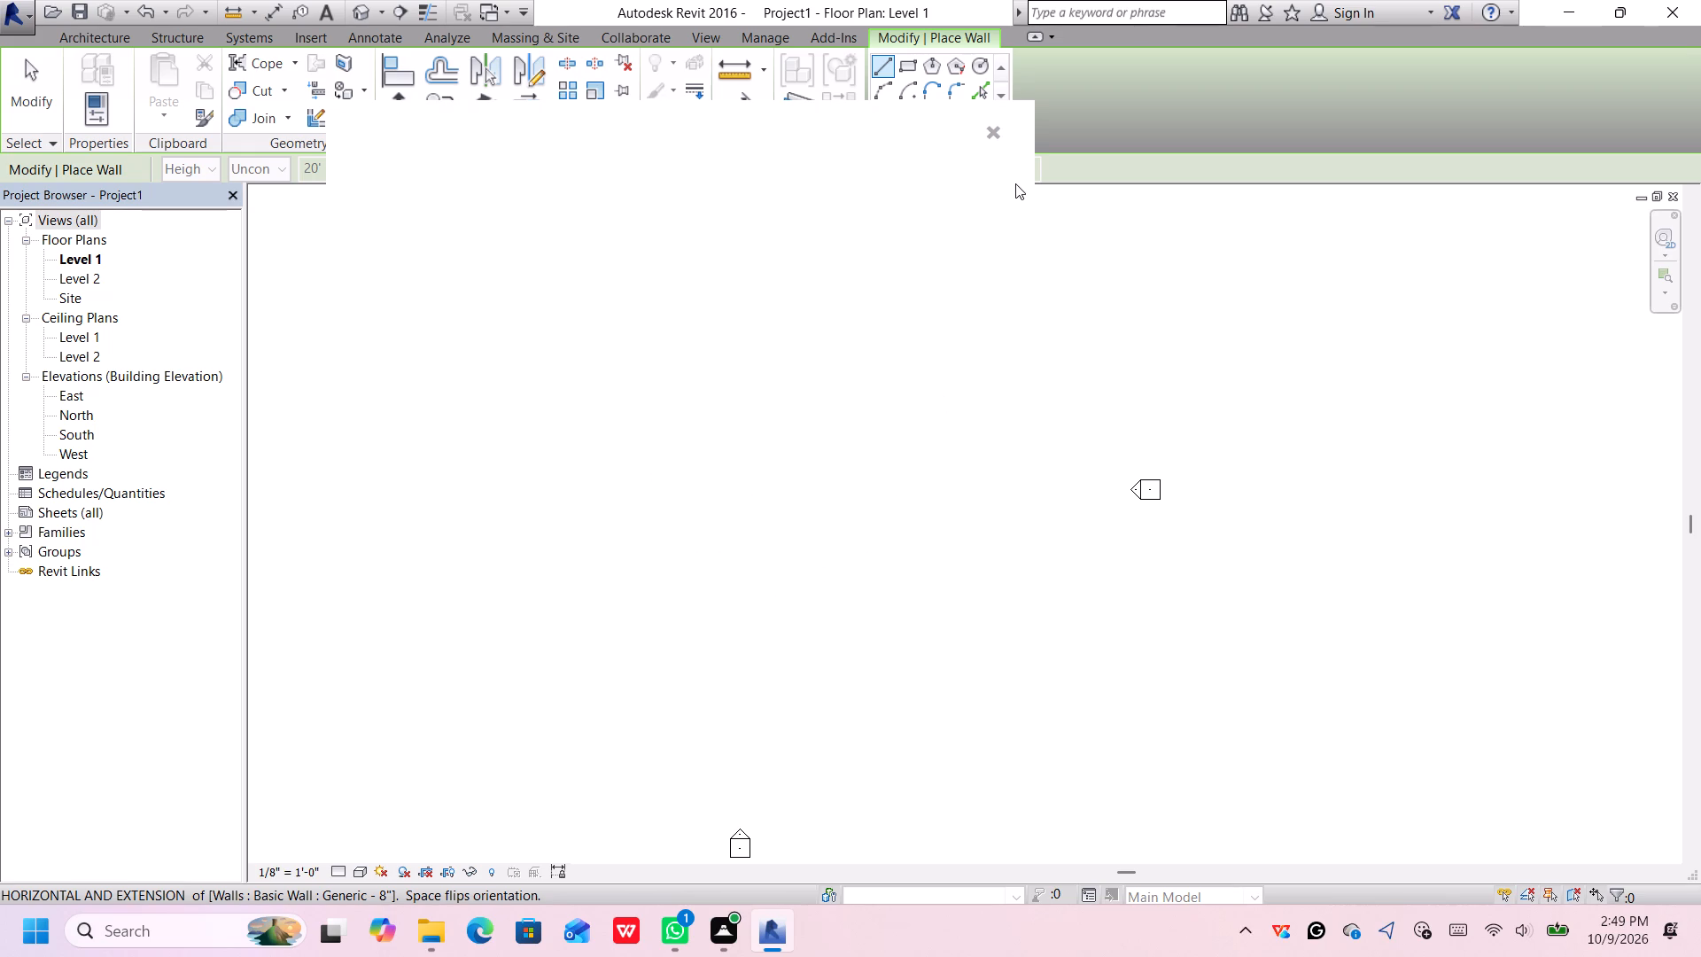
pyautogui.click(994, 132)
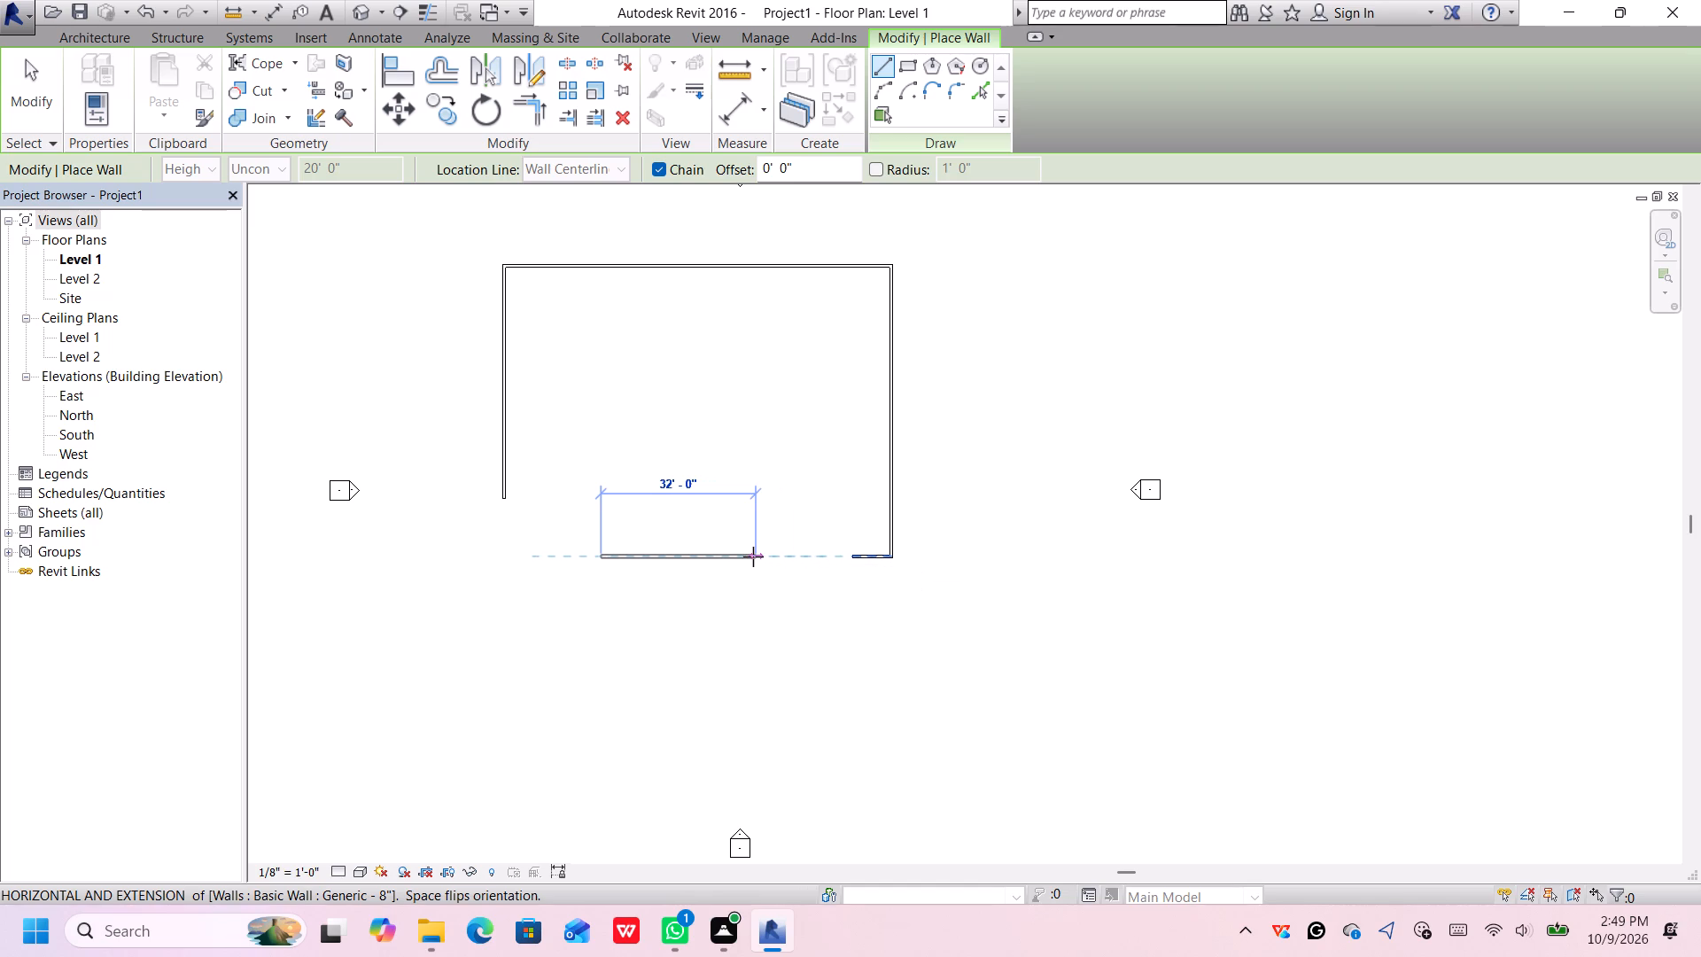
pyautogui.scroll(3, 753, 556)
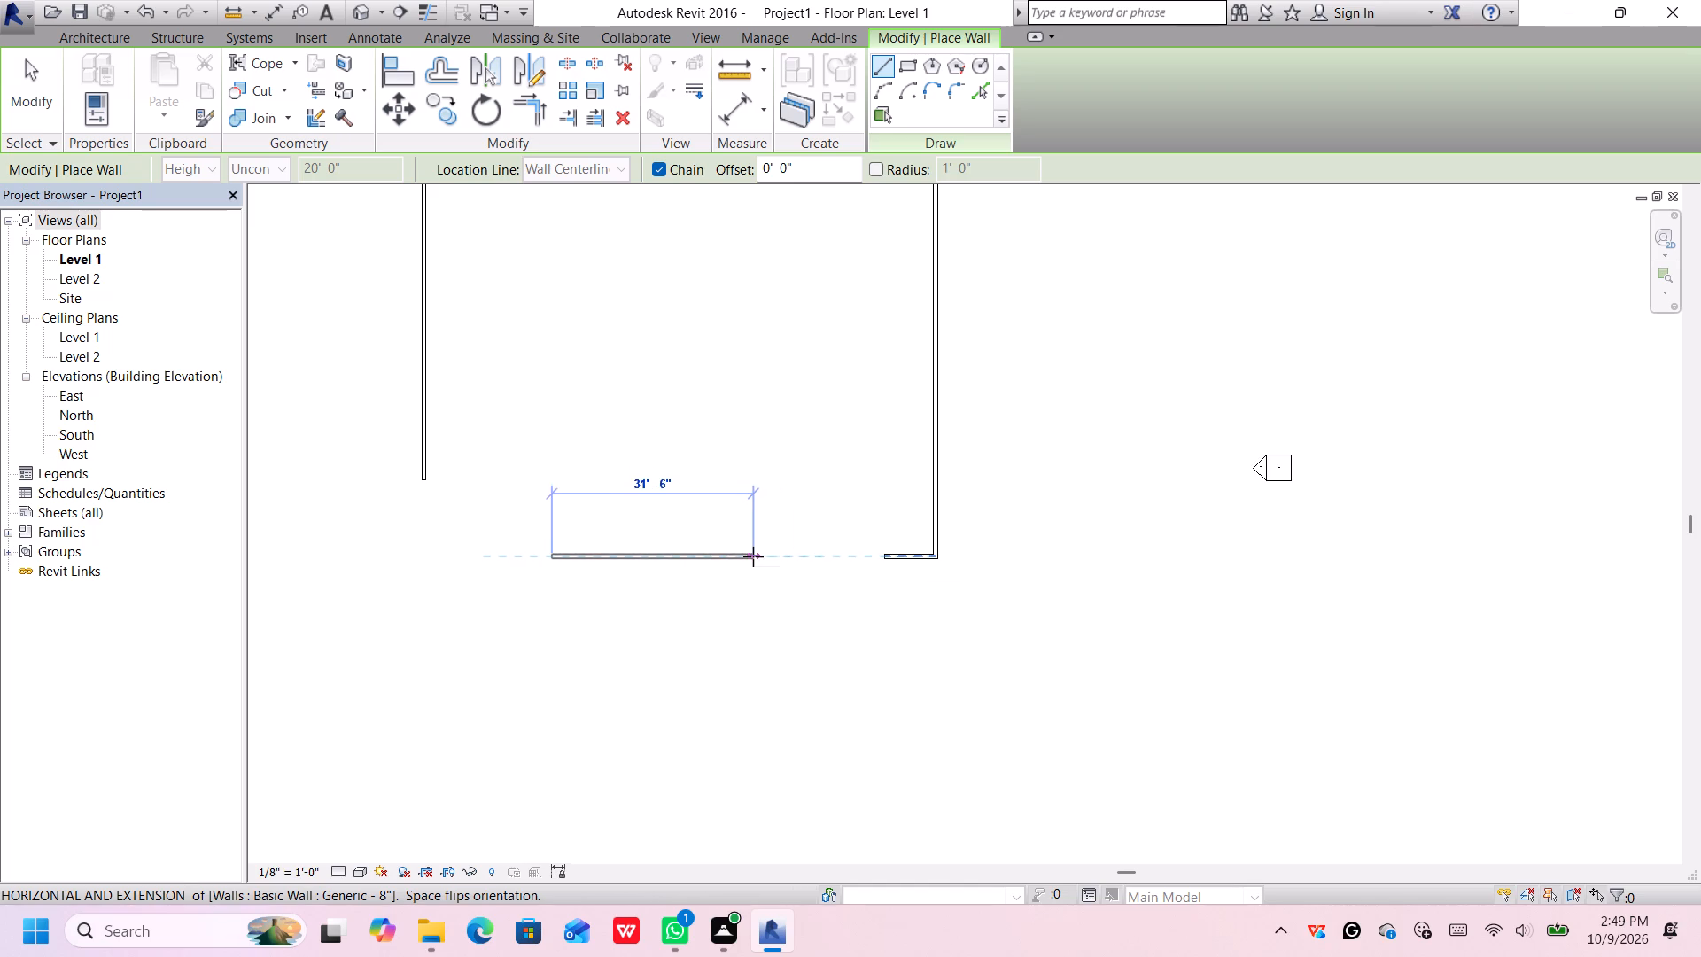
pyautogui.scroll(3, 753, 556)
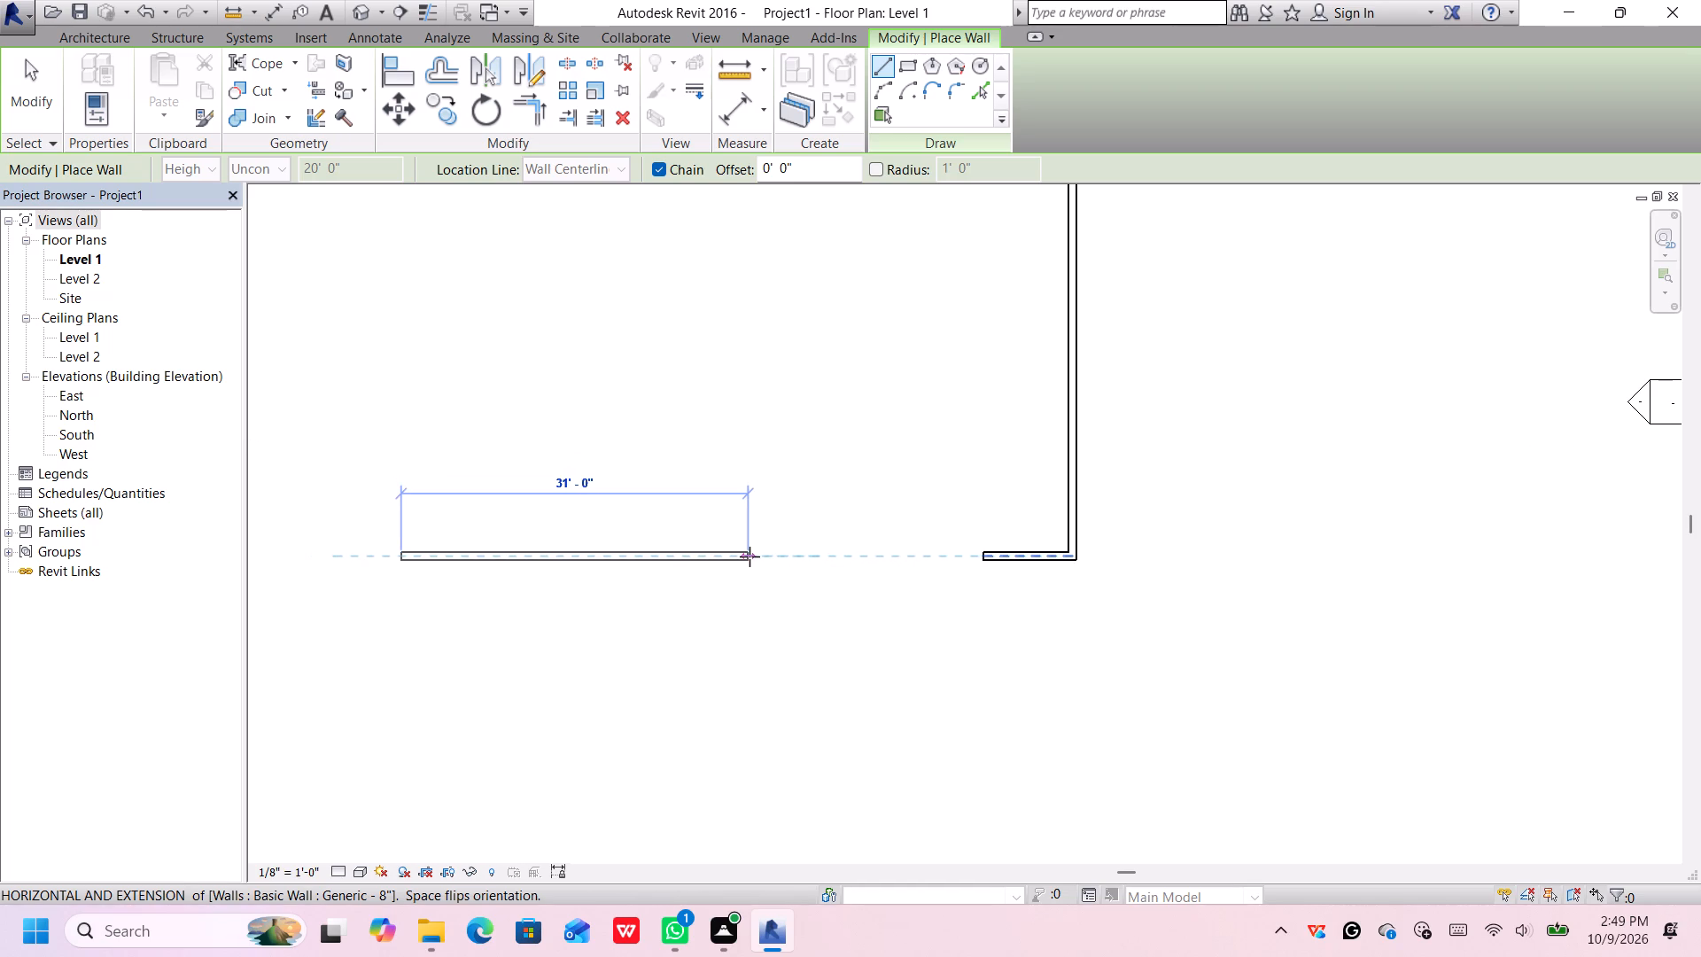
pyautogui.scroll(3, 745, 556)
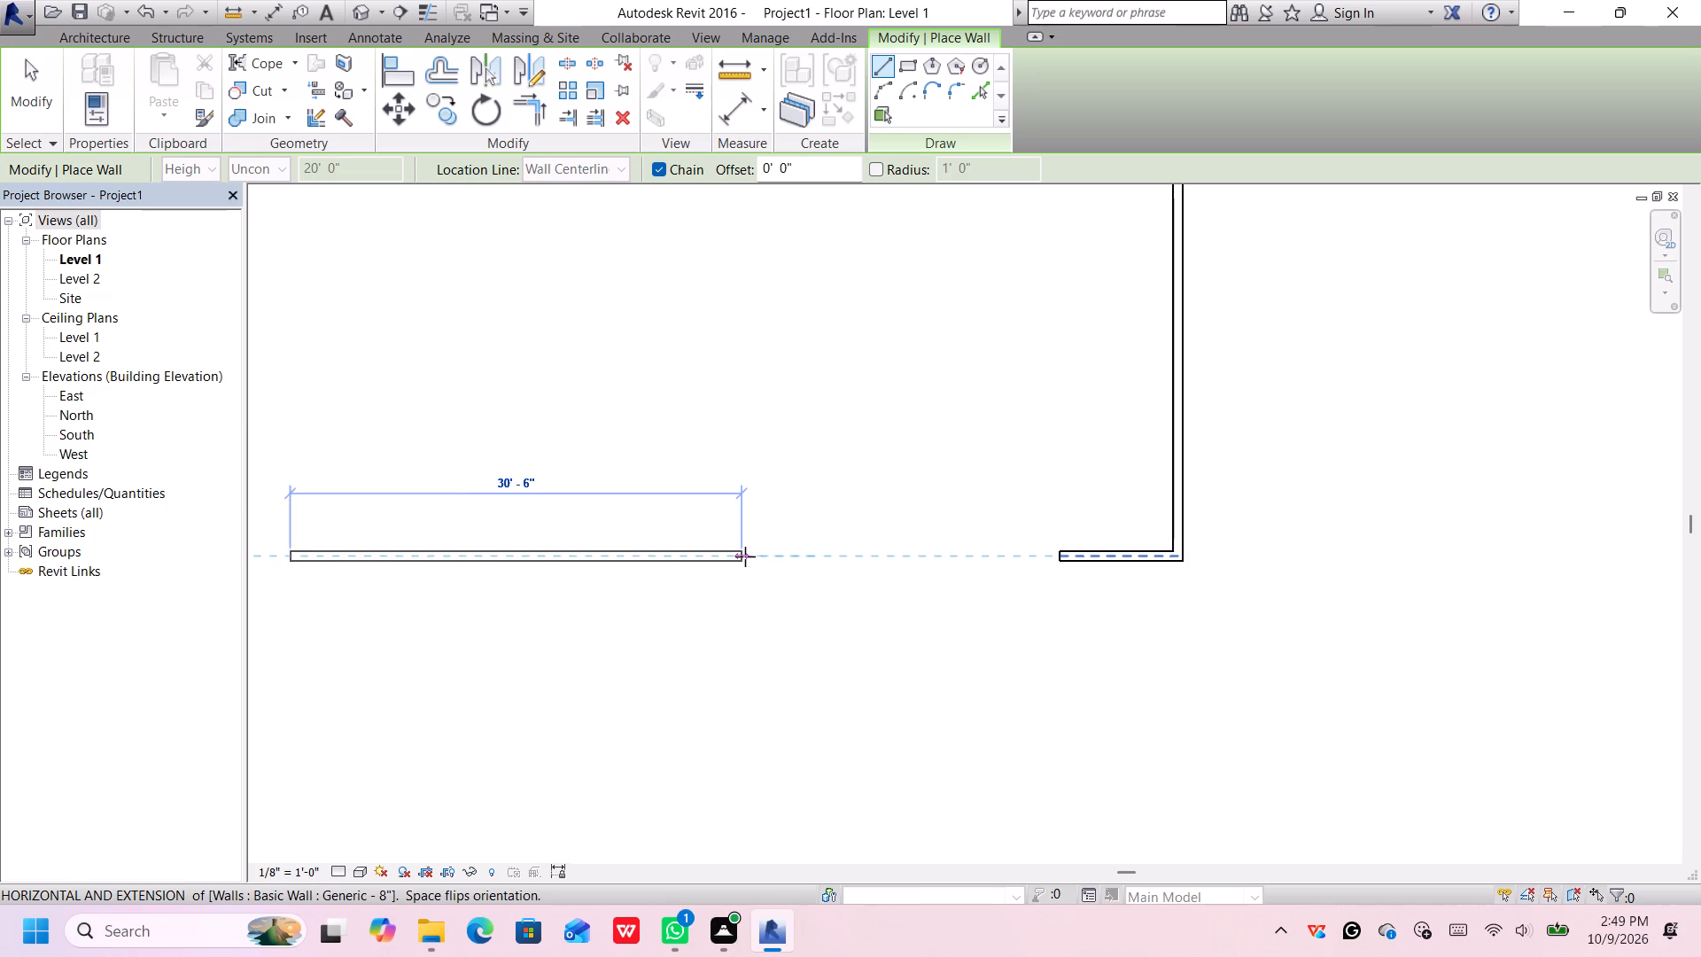
pyautogui.scroll(1, 745, 556)
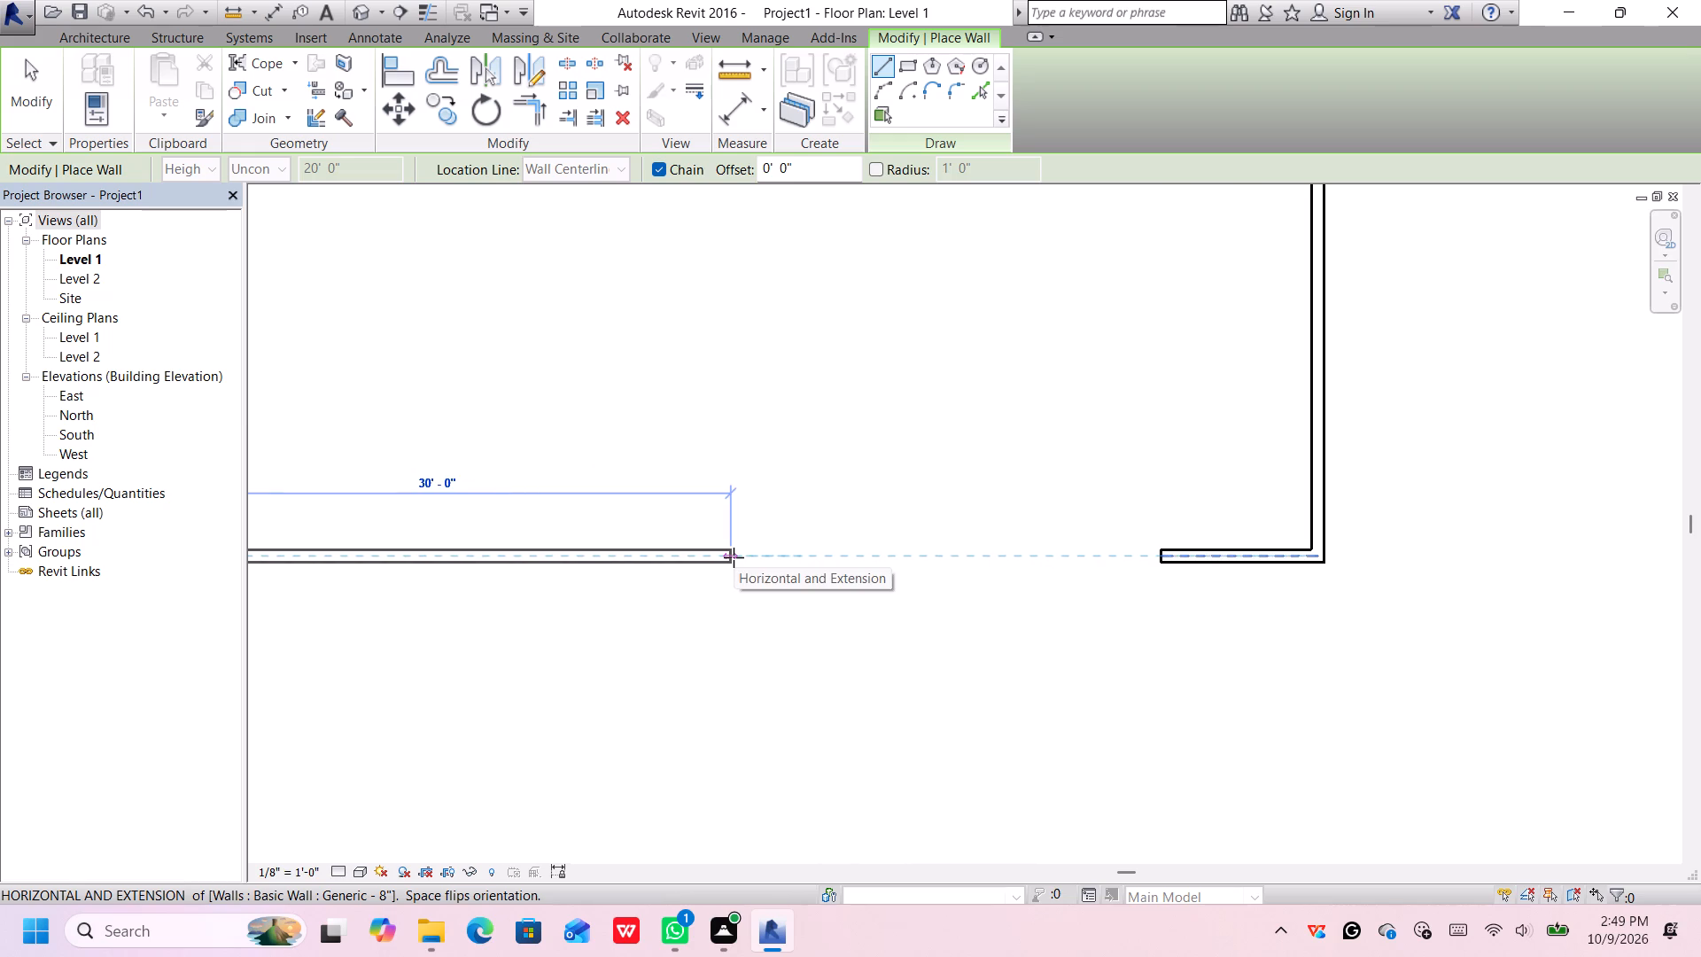
pyautogui.click(734, 557)
pyautogui.scroll(-5, 933, 599)
pyautogui.scroll(1, 950, 606)
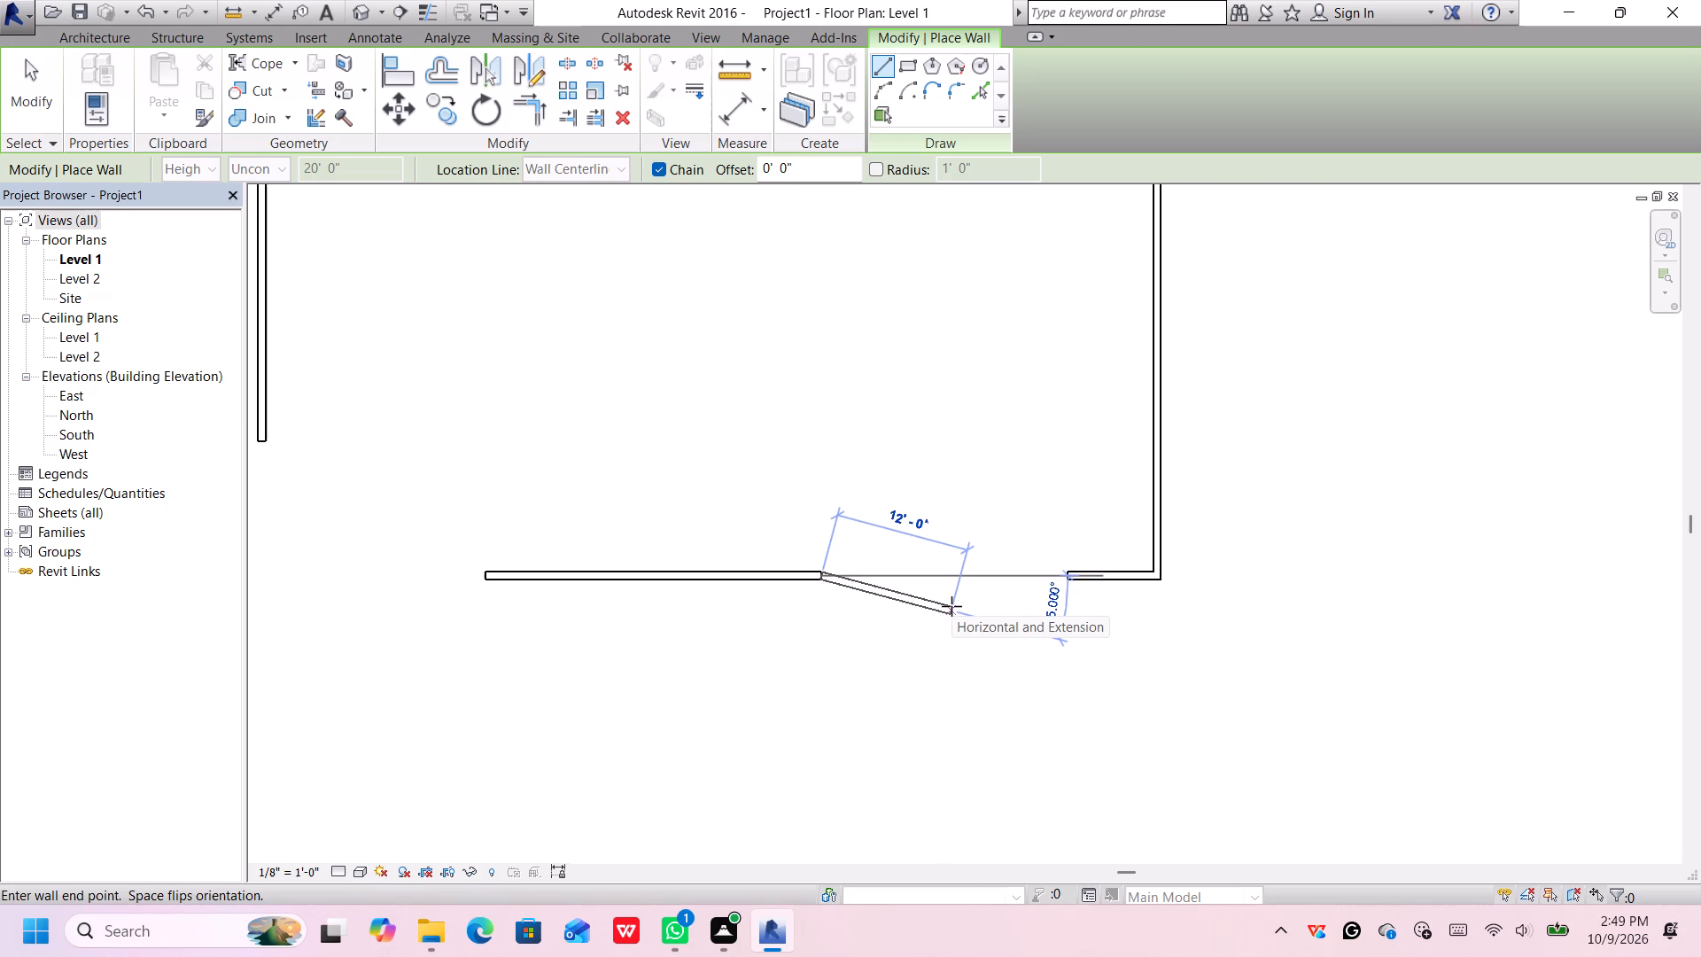
pyautogui.press('Escape')
pyautogui.scroll(-3, 951, 606)
pyautogui.scroll(1, 951, 606)
pyautogui.scroll(-5, 951, 606)
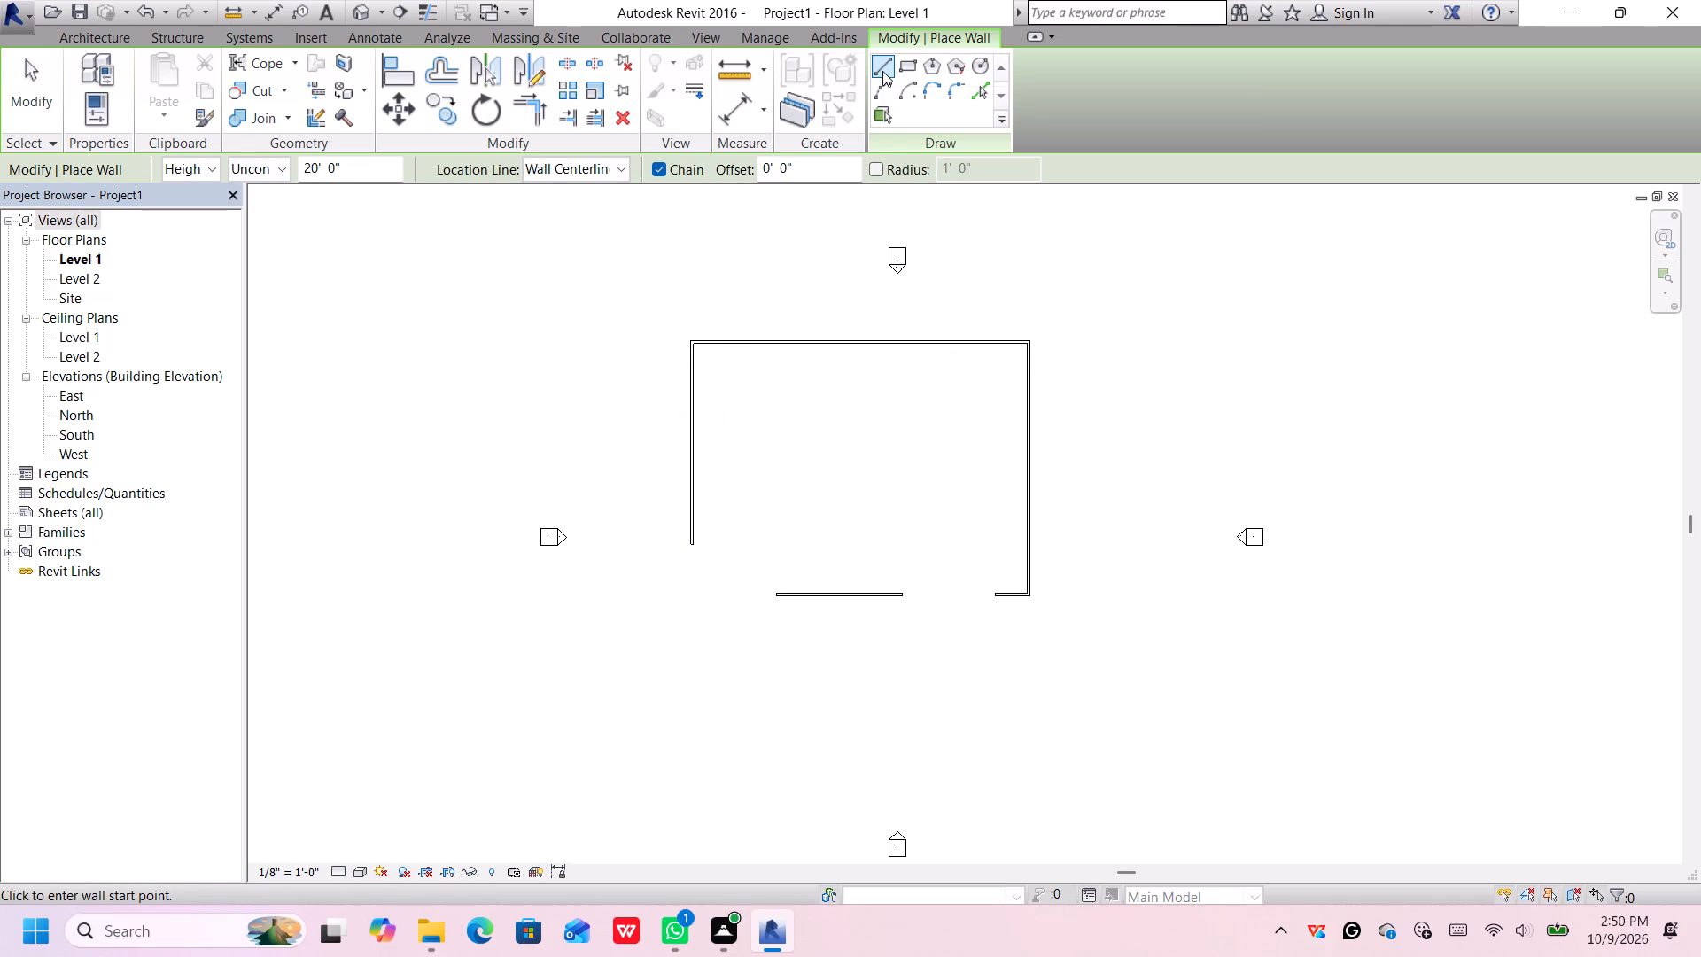
# Display the Properties palette for the new walls.
pyautogui.rightClick(1118, 307)
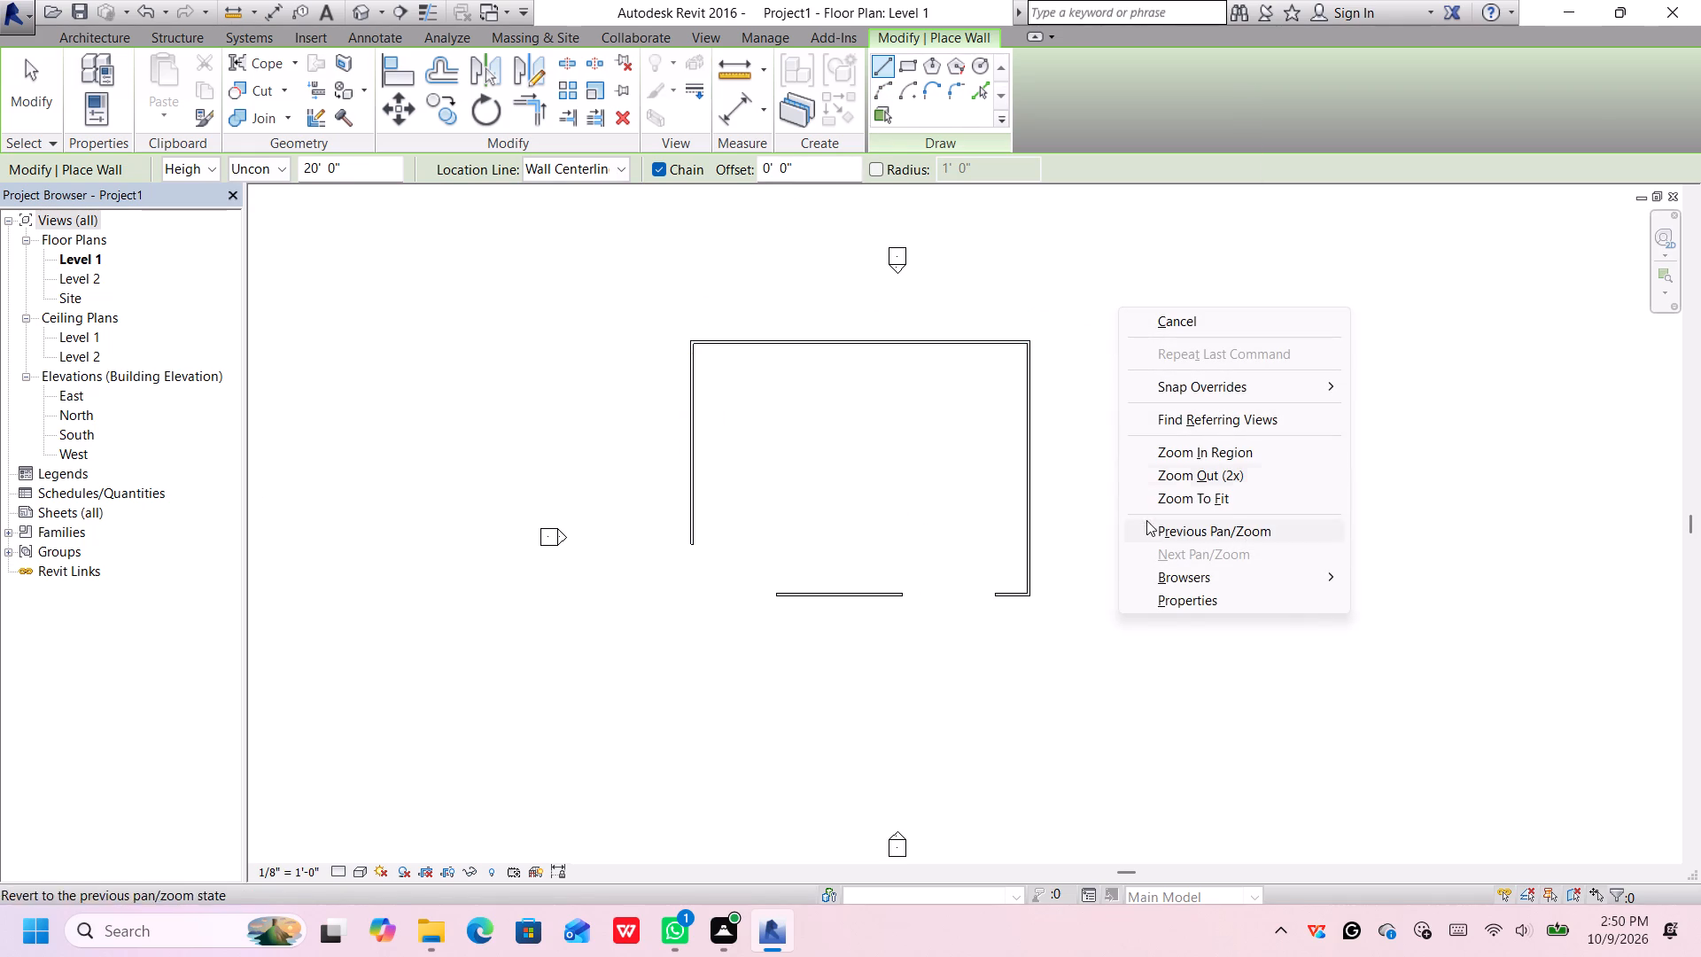
pyautogui.click(1188, 600)
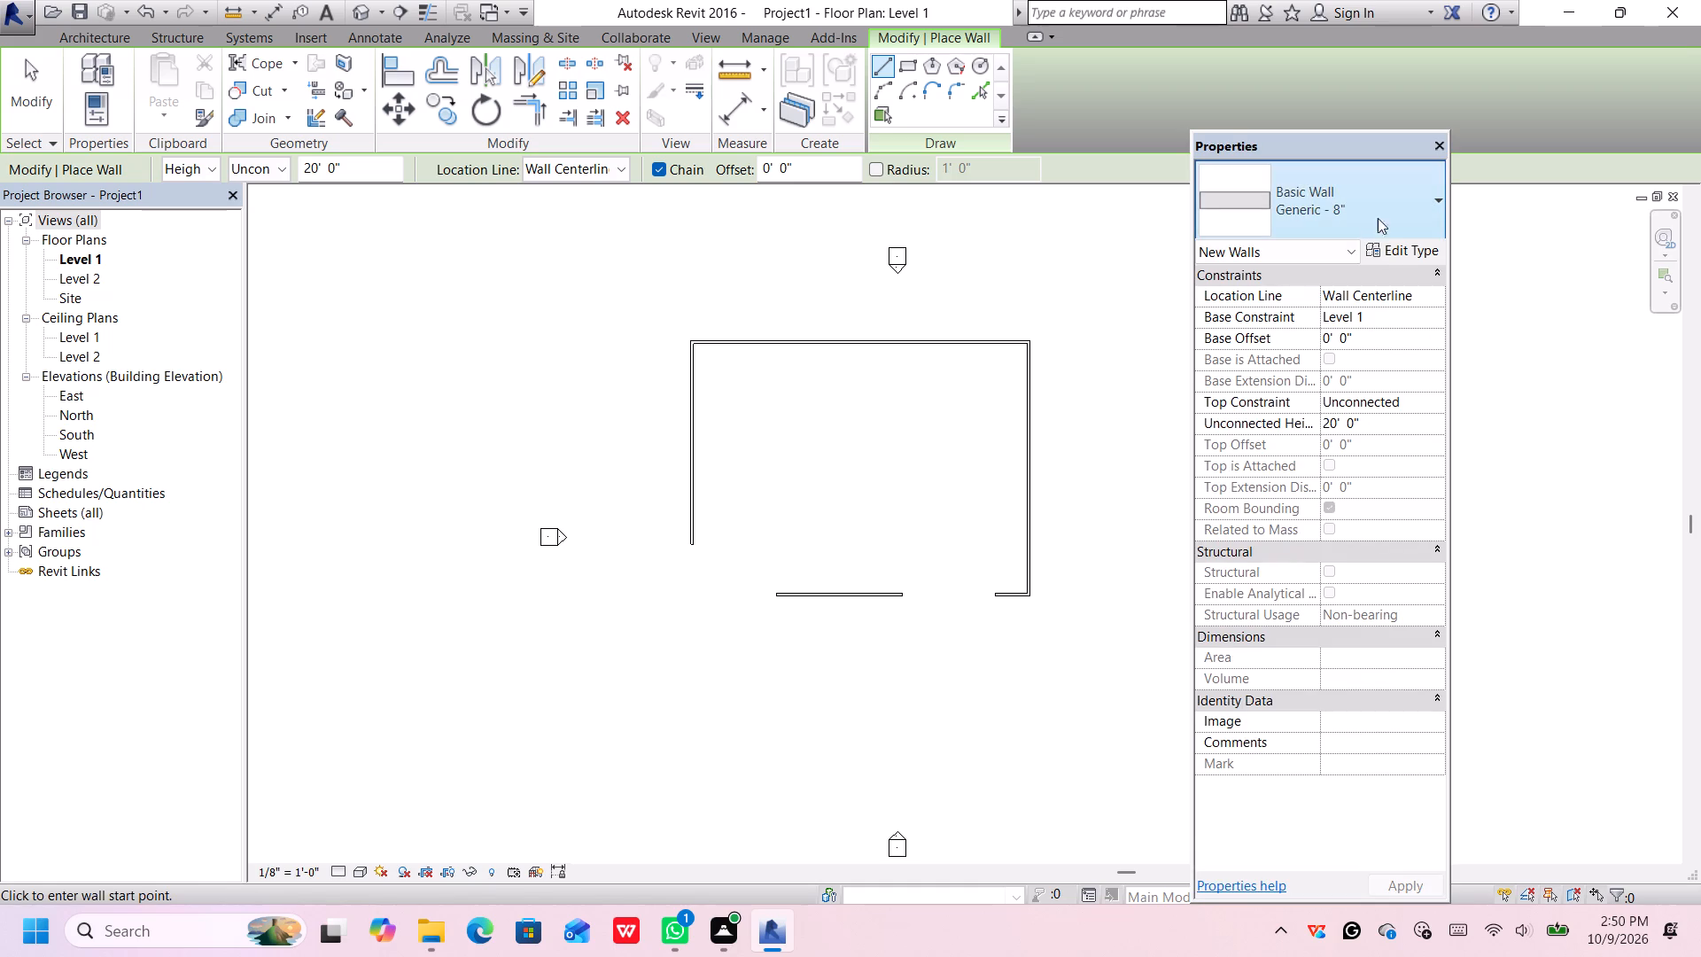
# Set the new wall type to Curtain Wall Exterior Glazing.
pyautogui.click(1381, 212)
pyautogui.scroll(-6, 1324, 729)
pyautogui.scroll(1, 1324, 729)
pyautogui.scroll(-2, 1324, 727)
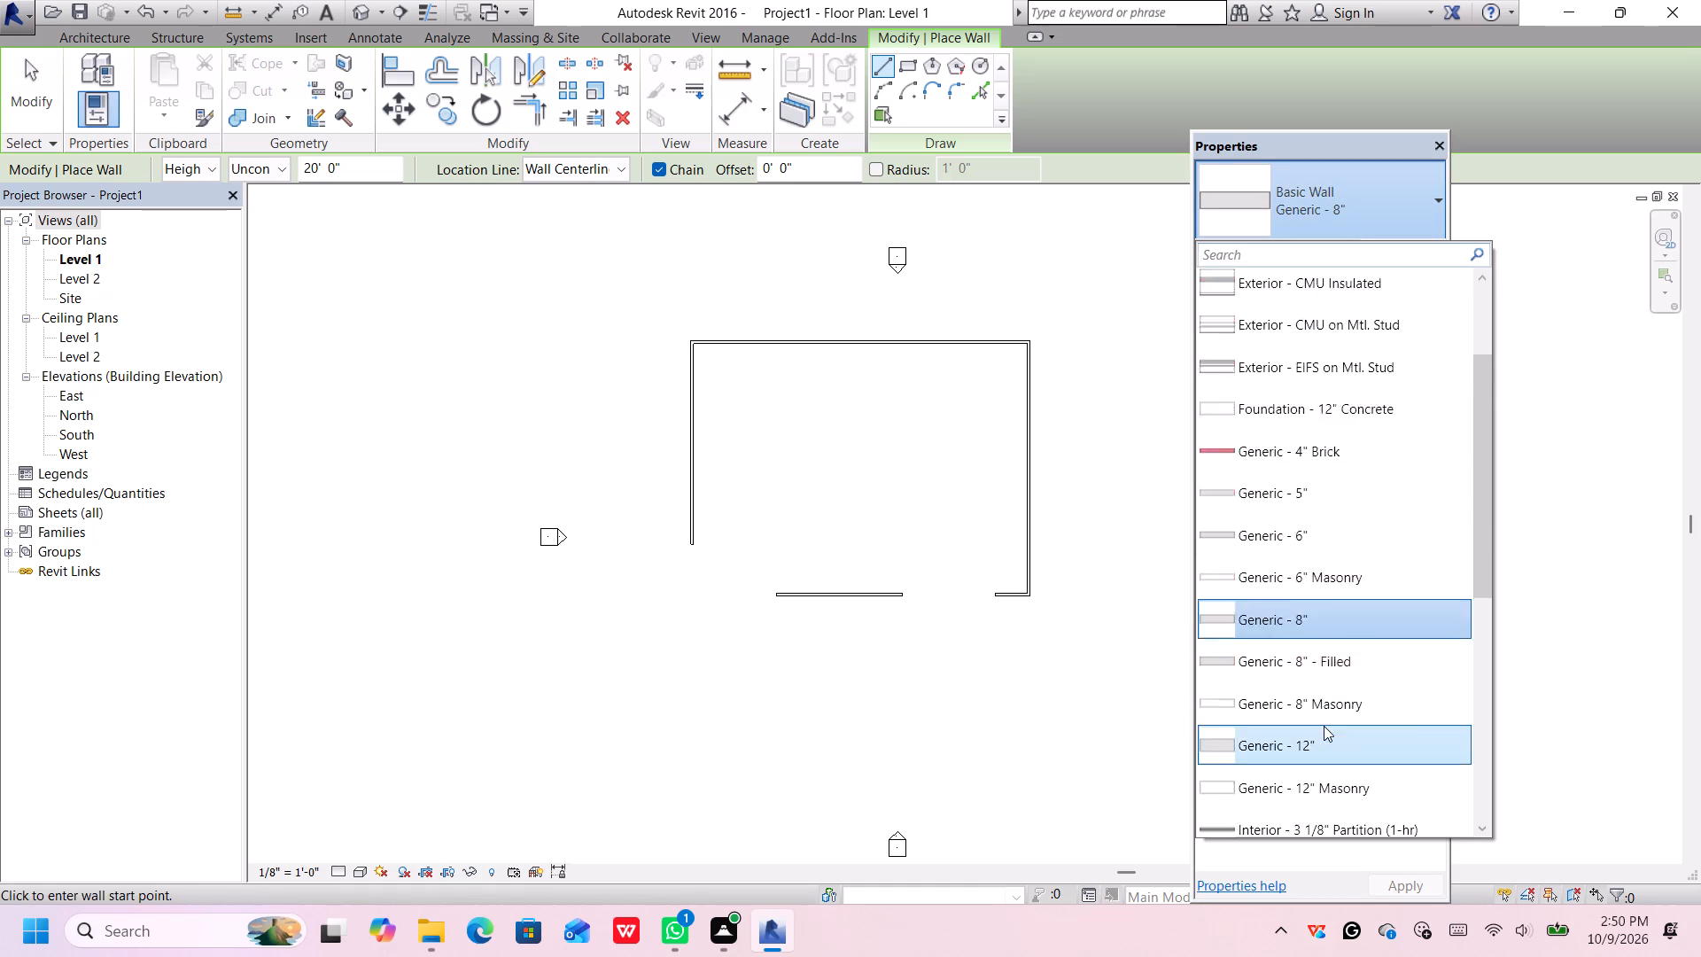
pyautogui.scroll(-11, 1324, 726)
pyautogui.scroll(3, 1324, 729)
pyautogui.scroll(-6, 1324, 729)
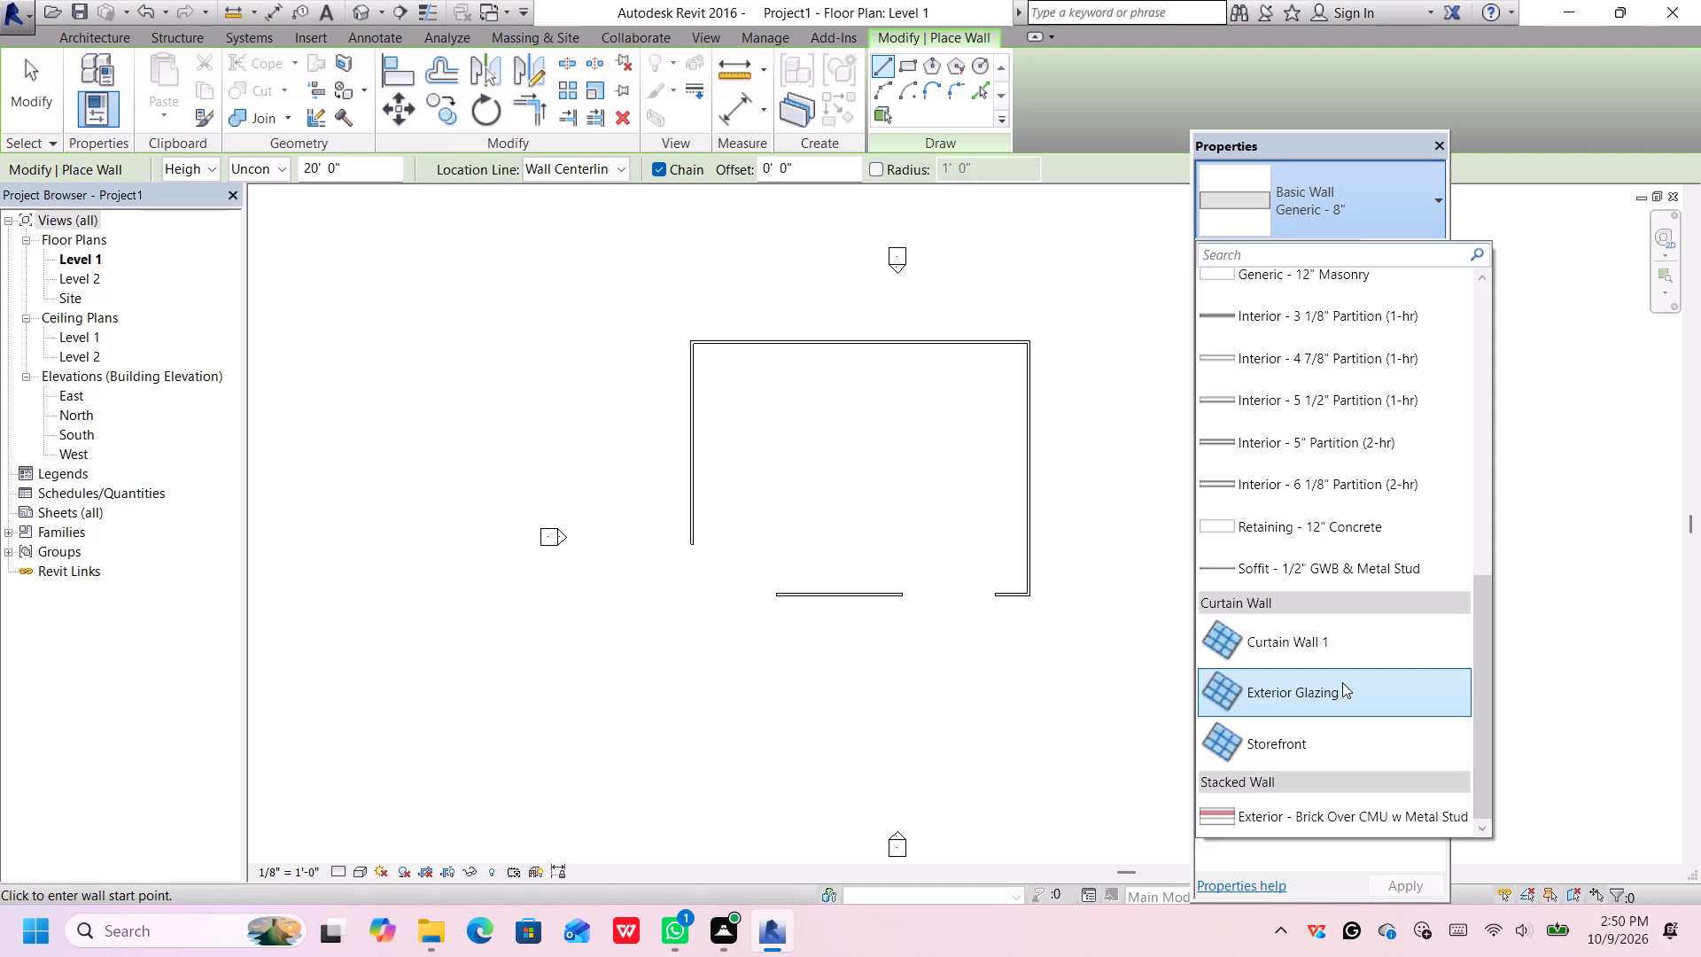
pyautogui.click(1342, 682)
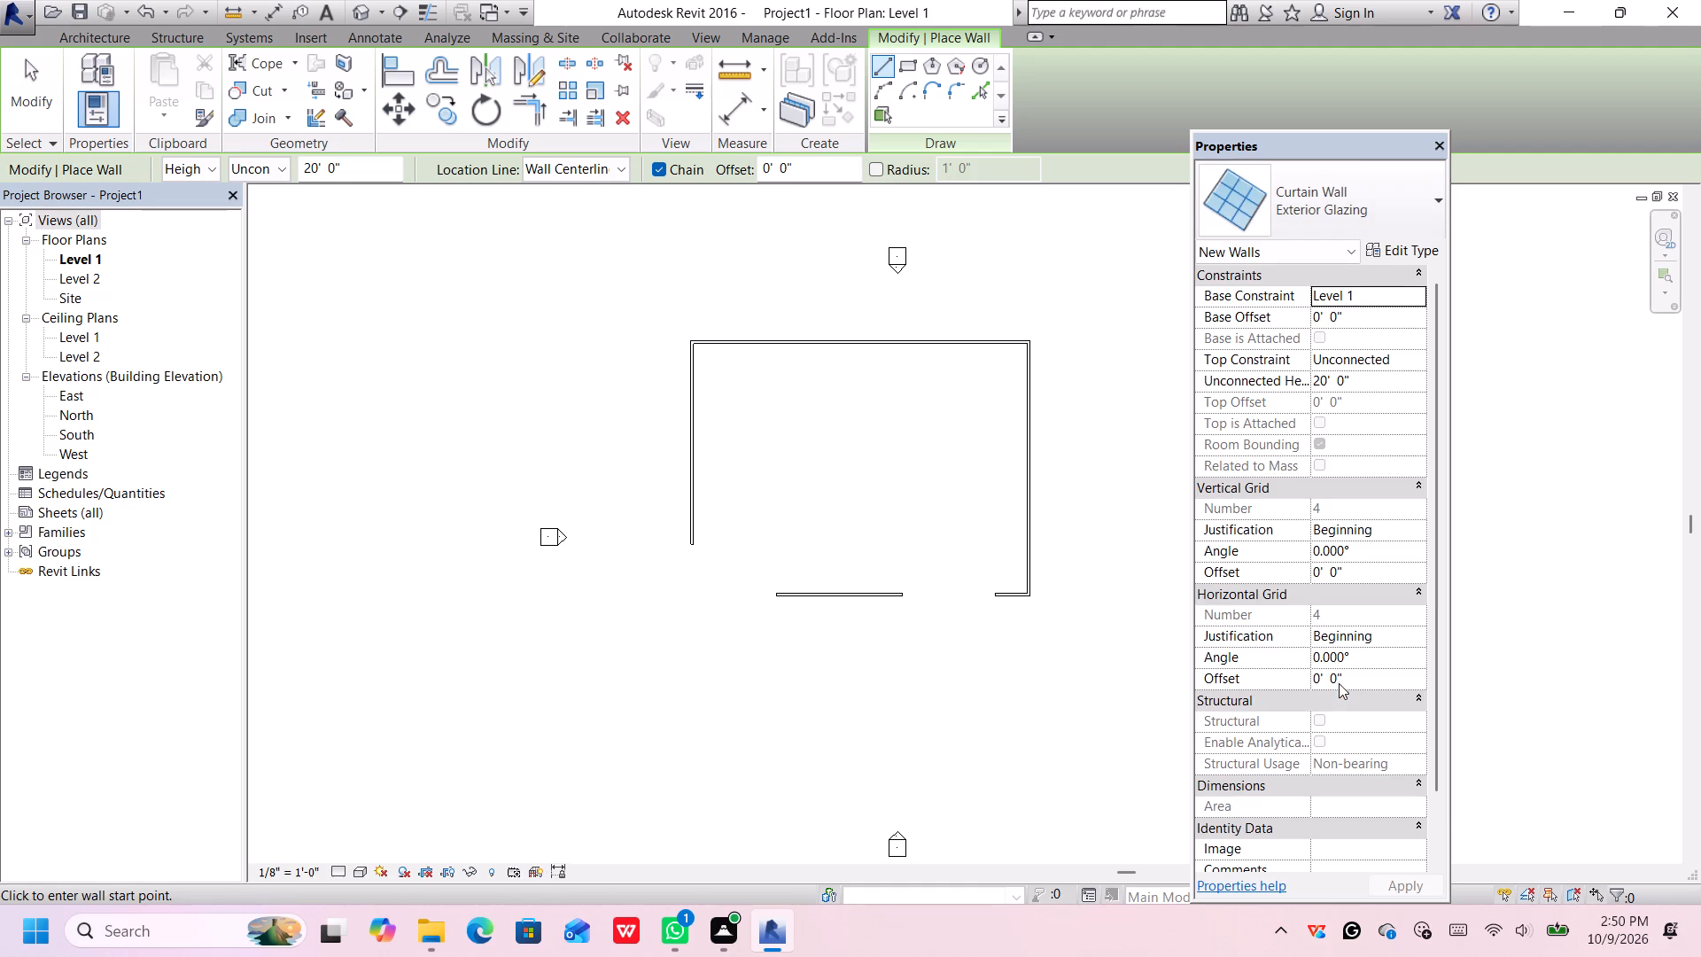
# Draw a 22' Curtain Wall Storefront across the gap between the 8' segment and the 30' south wall.
pyautogui.scroll(1, 690, 543)
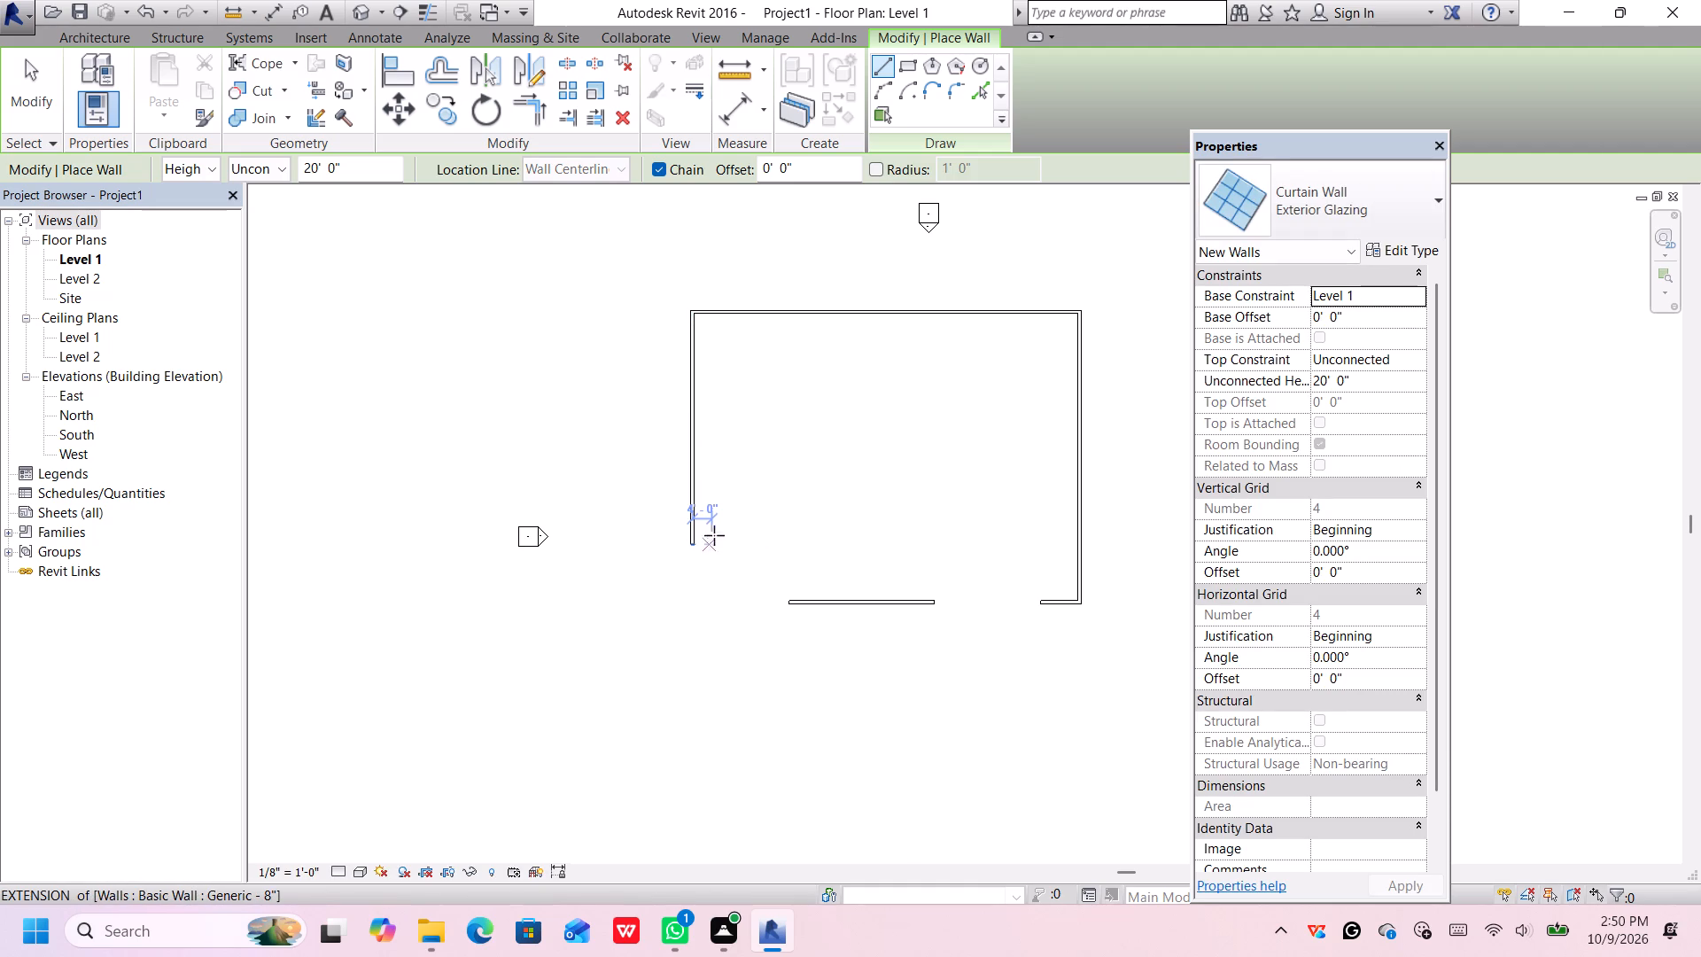
pyautogui.click(1316, 200)
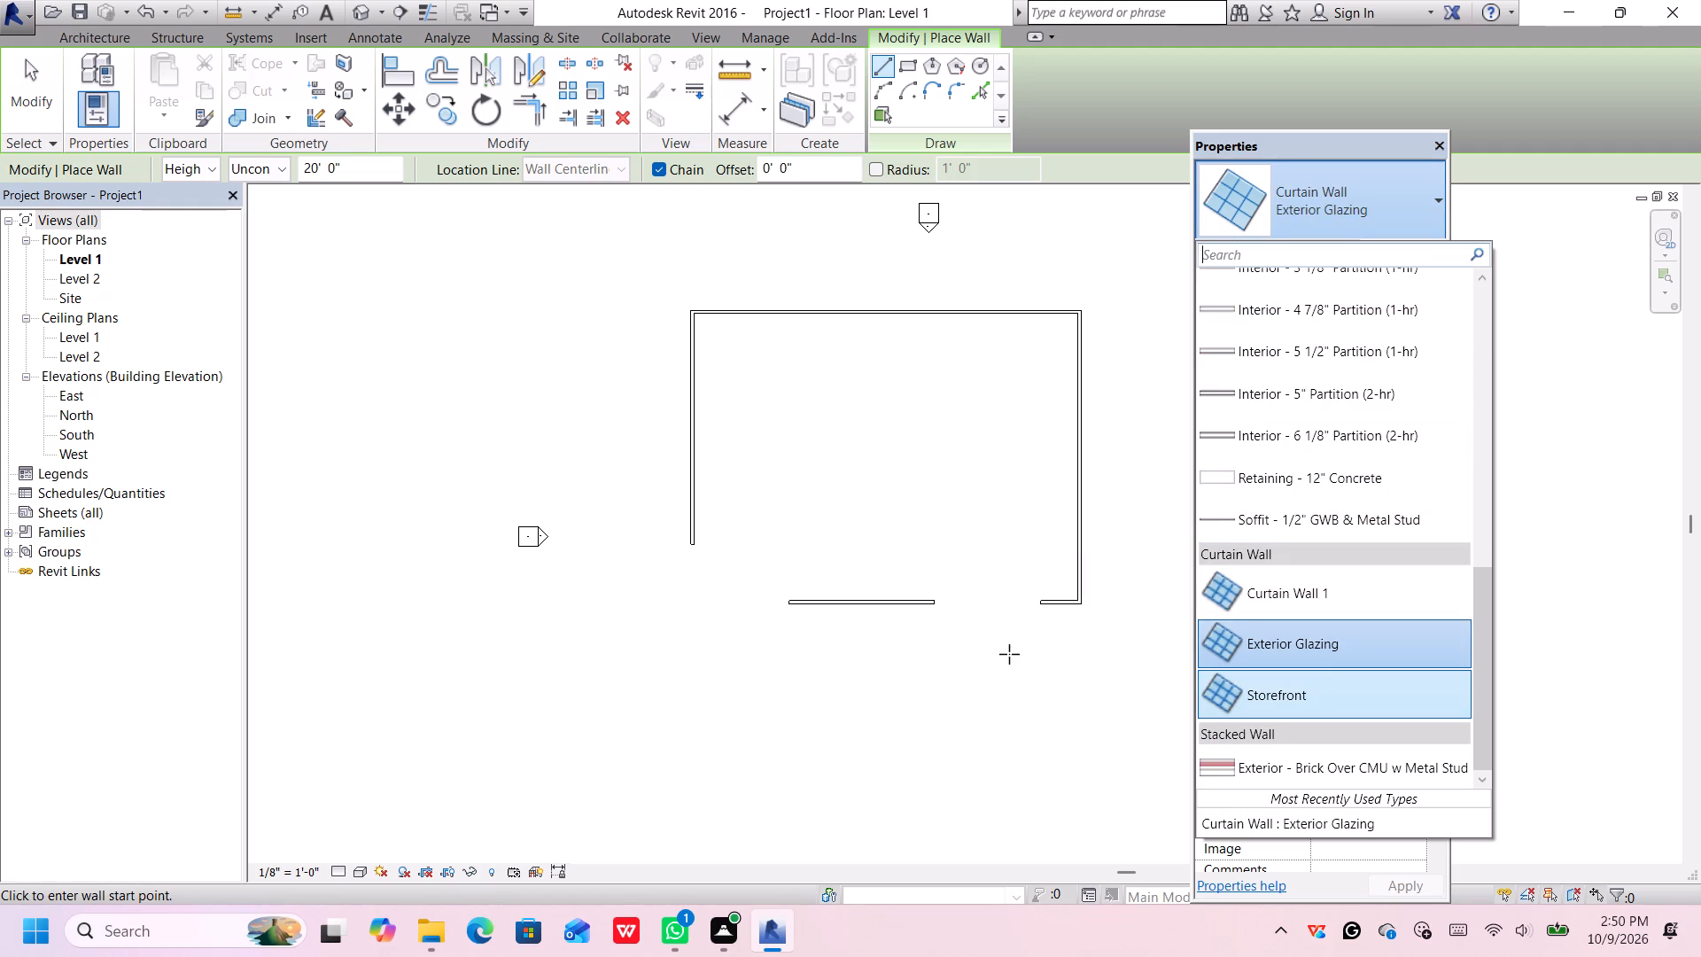
pyautogui.click(1272, 688)
pyautogui.scroll(1, 1029, 603)
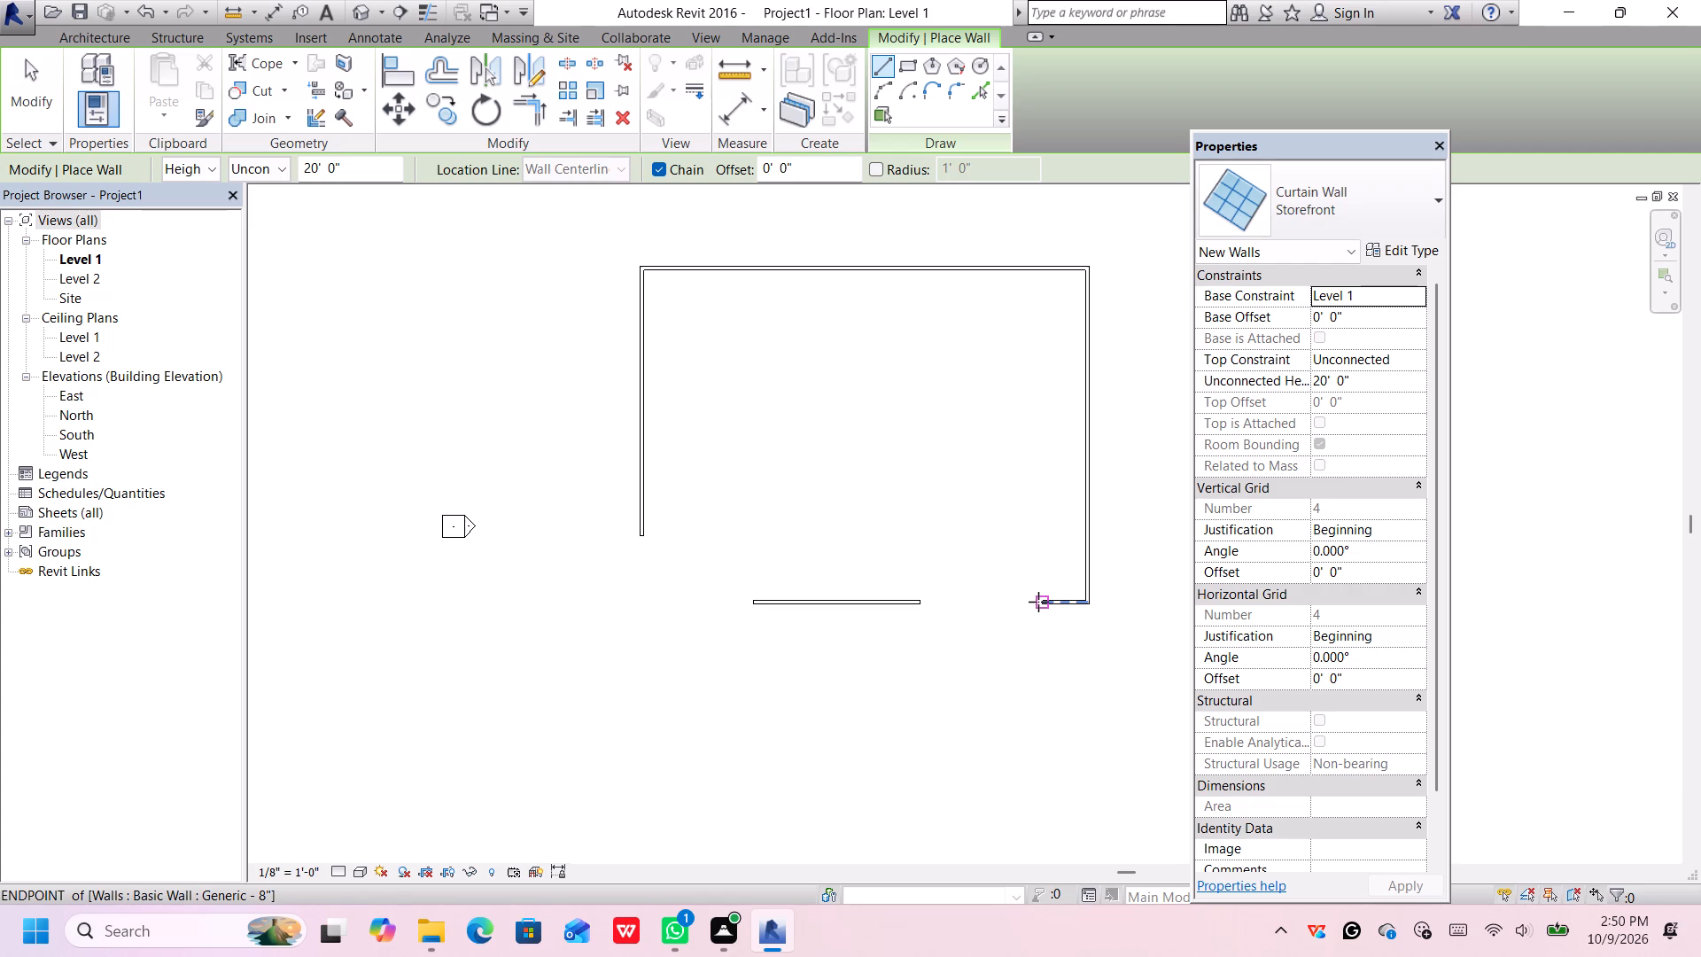
pyautogui.click(1045, 600)
pyautogui.click(916, 599)
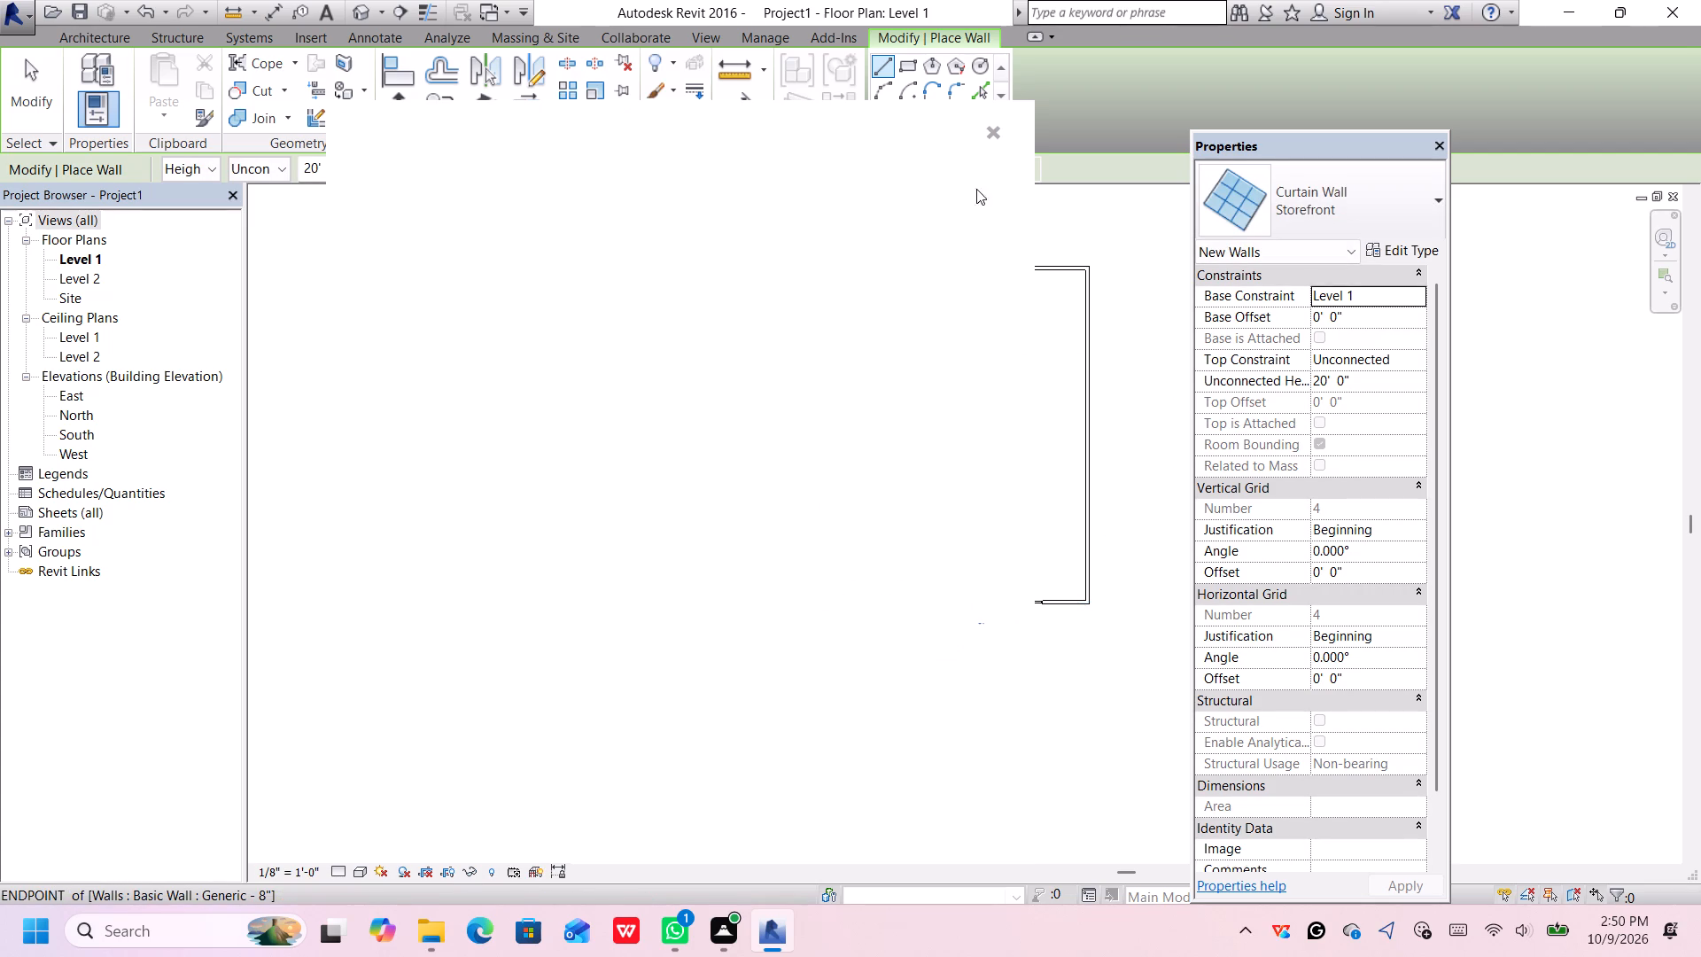
pyautogui.click(995, 136)
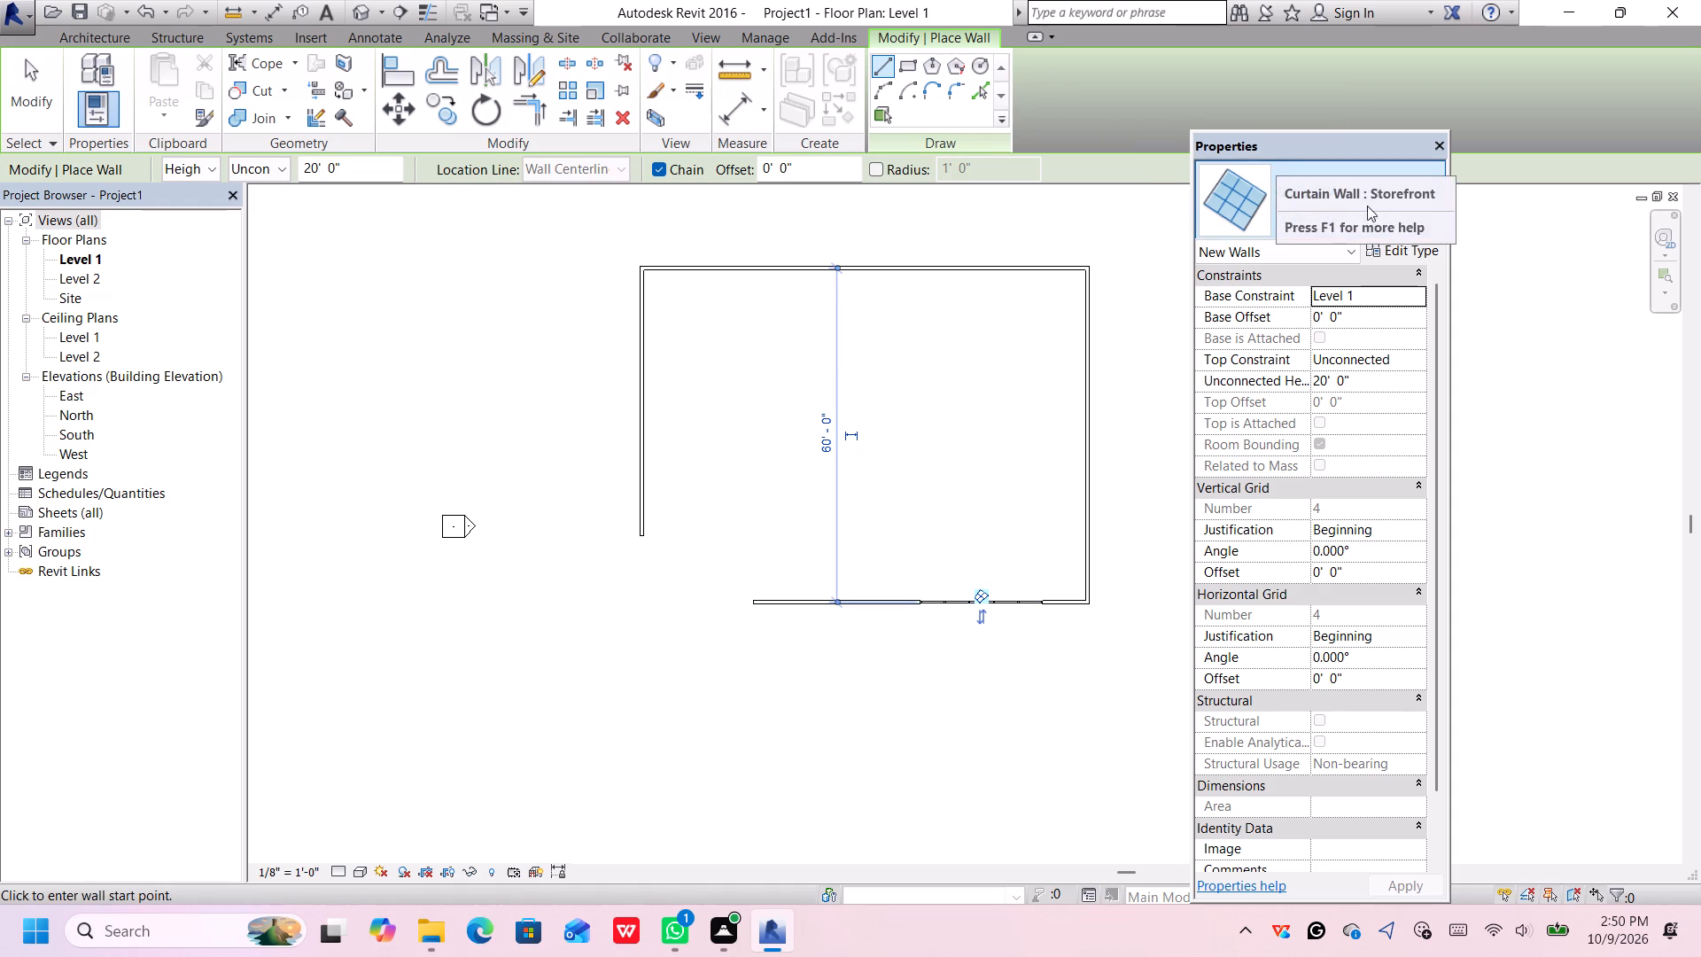
# Set the new wall type to Curtain Wall Exterior Glazing.
pyautogui.click(1237, 198)
pyautogui.click(1283, 614)
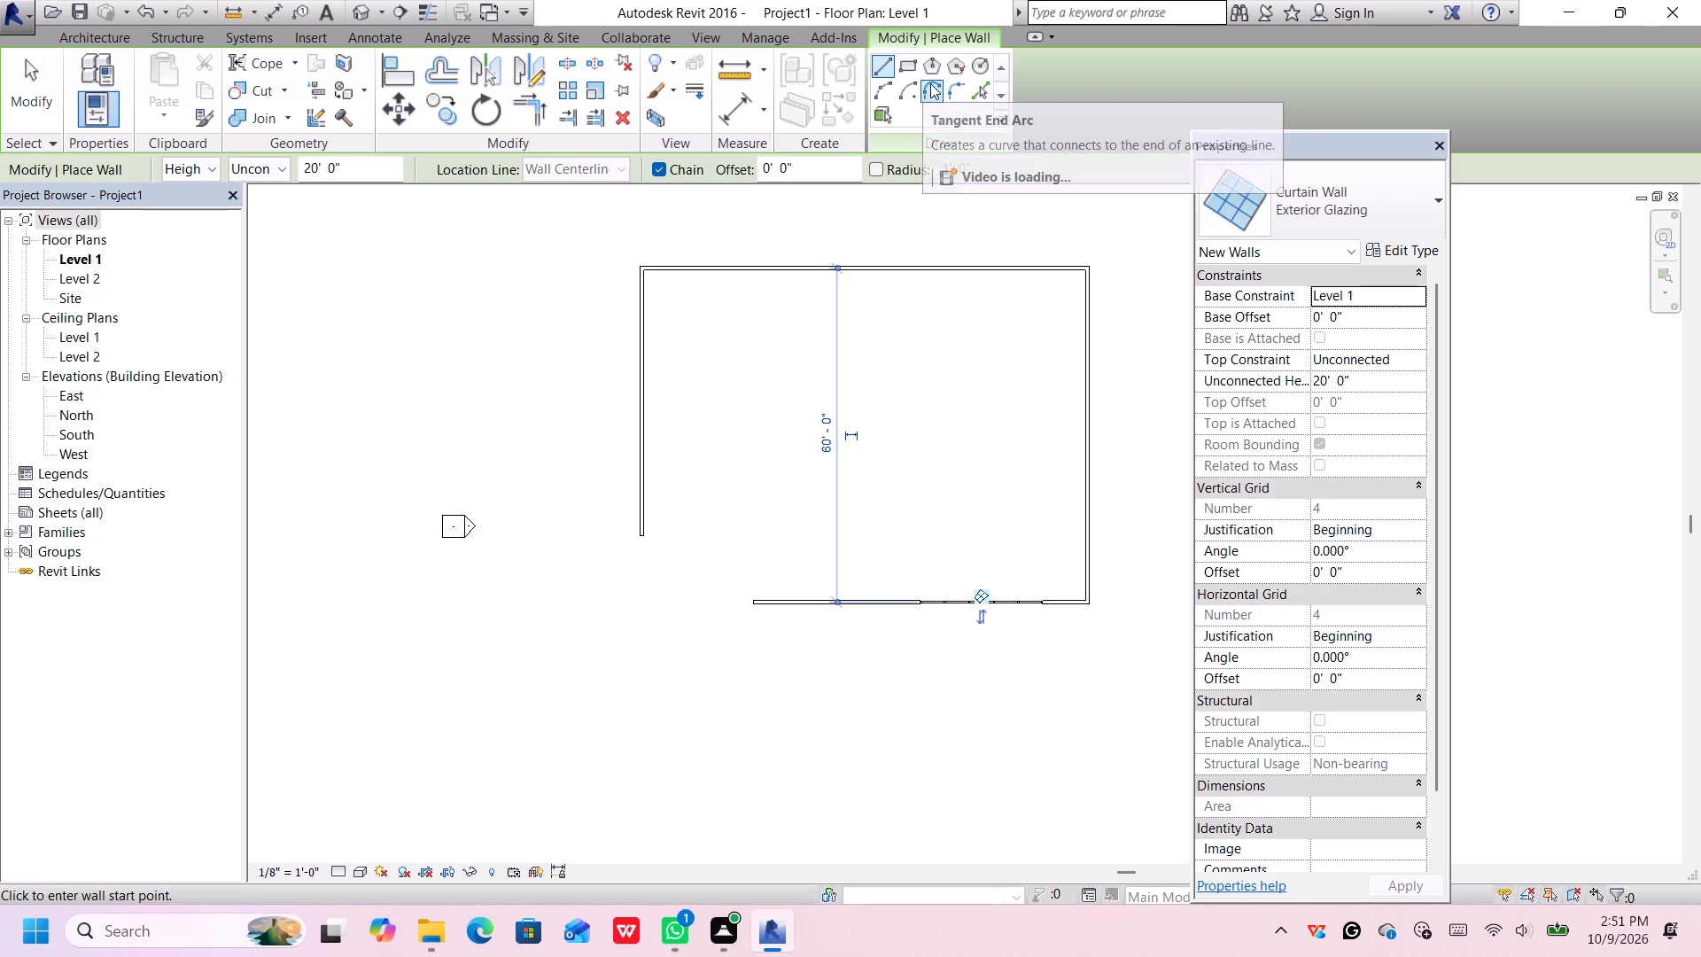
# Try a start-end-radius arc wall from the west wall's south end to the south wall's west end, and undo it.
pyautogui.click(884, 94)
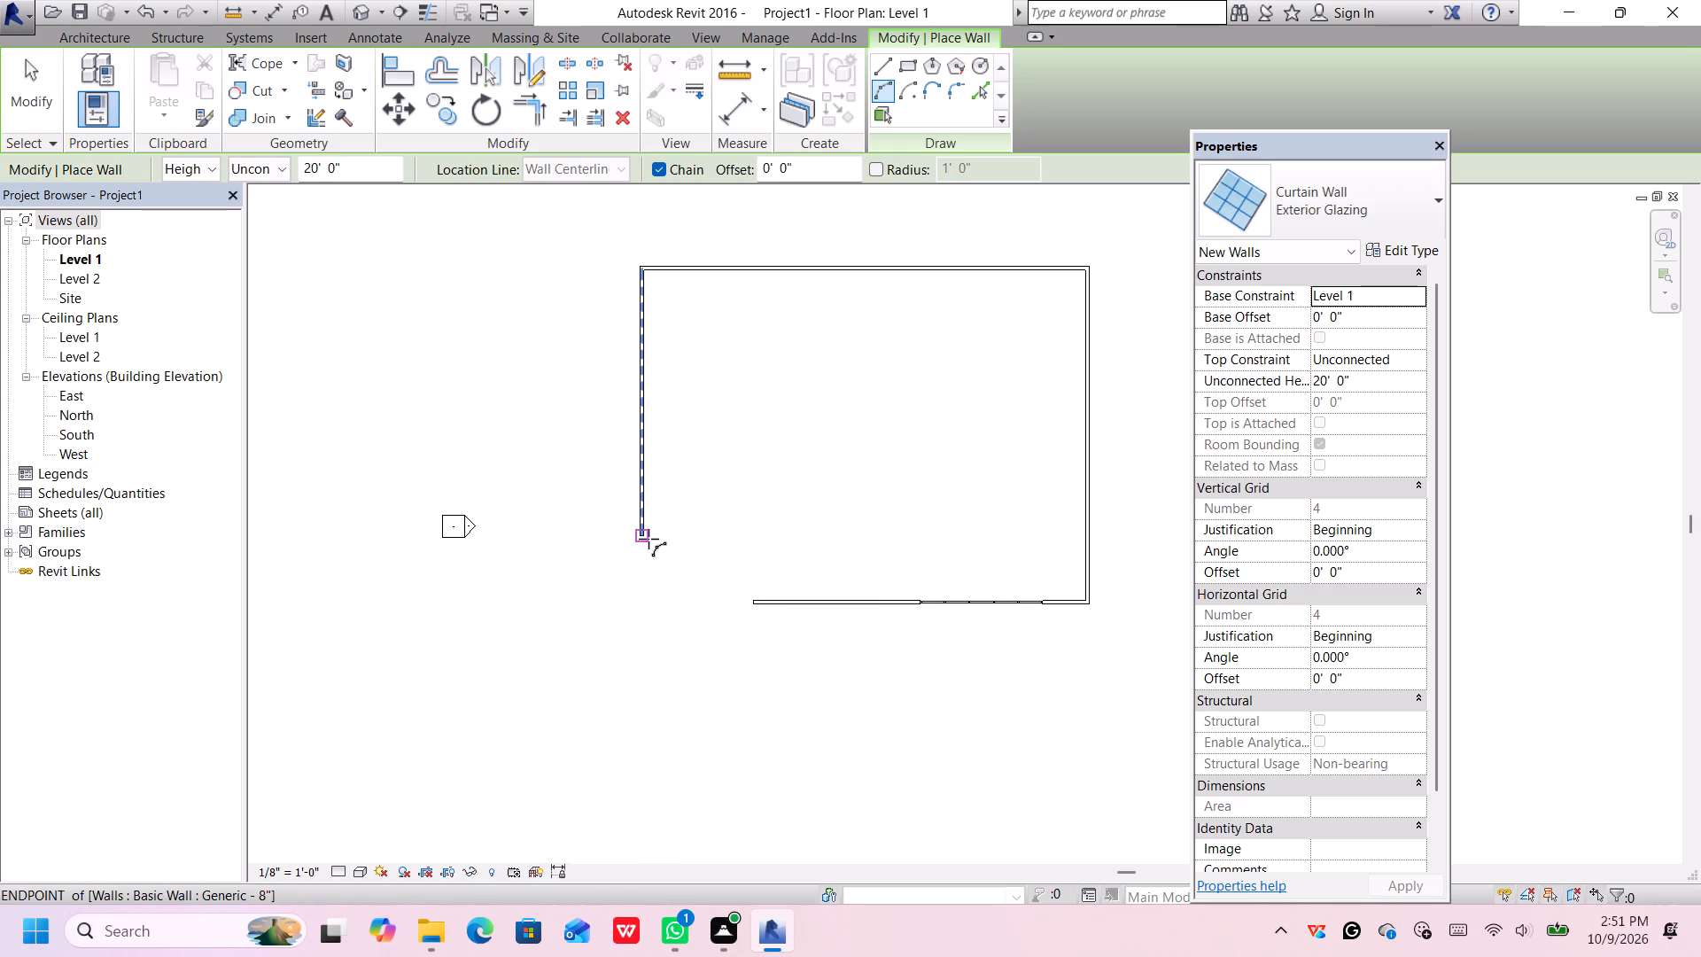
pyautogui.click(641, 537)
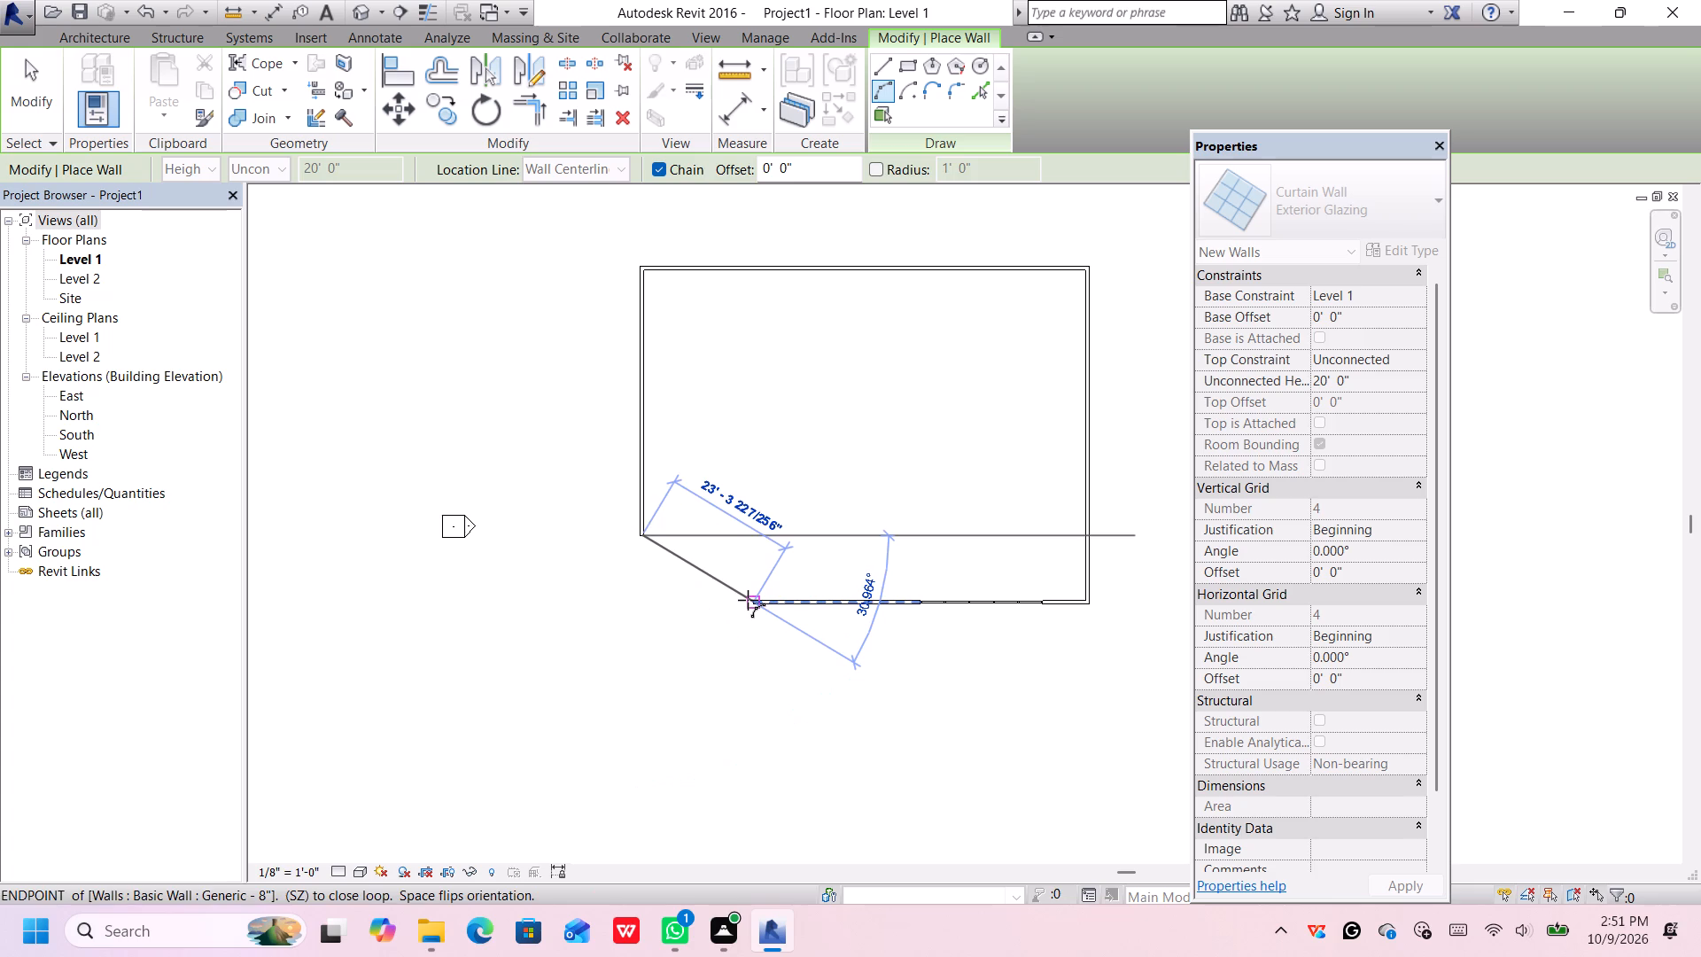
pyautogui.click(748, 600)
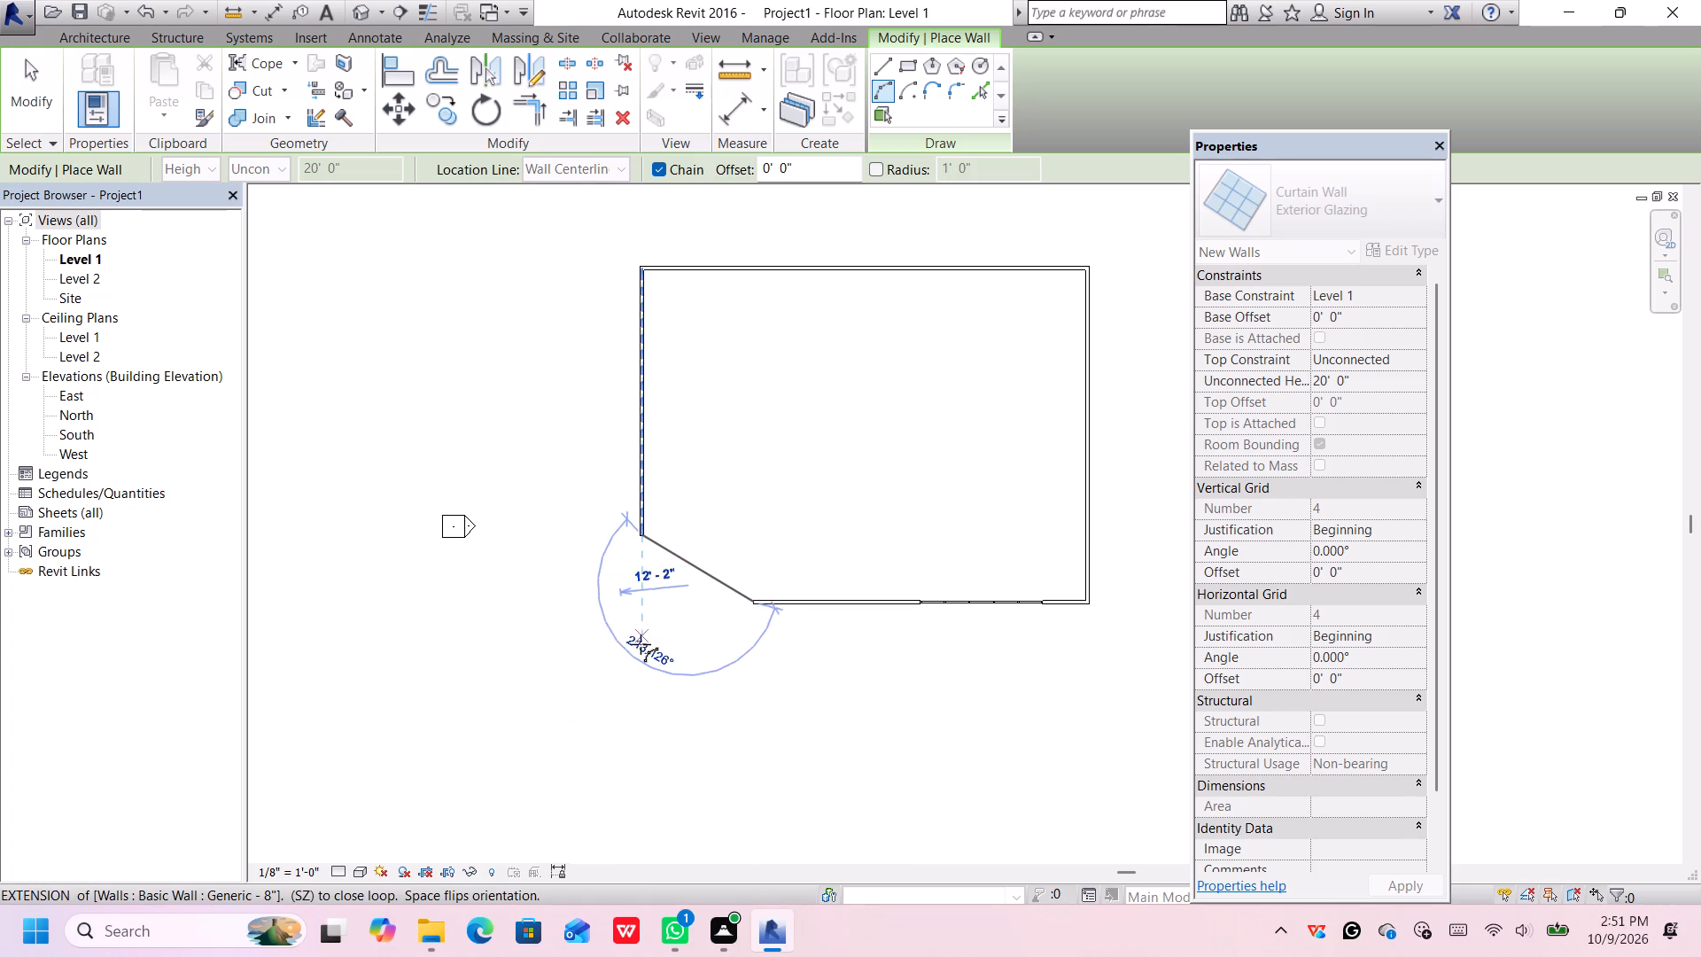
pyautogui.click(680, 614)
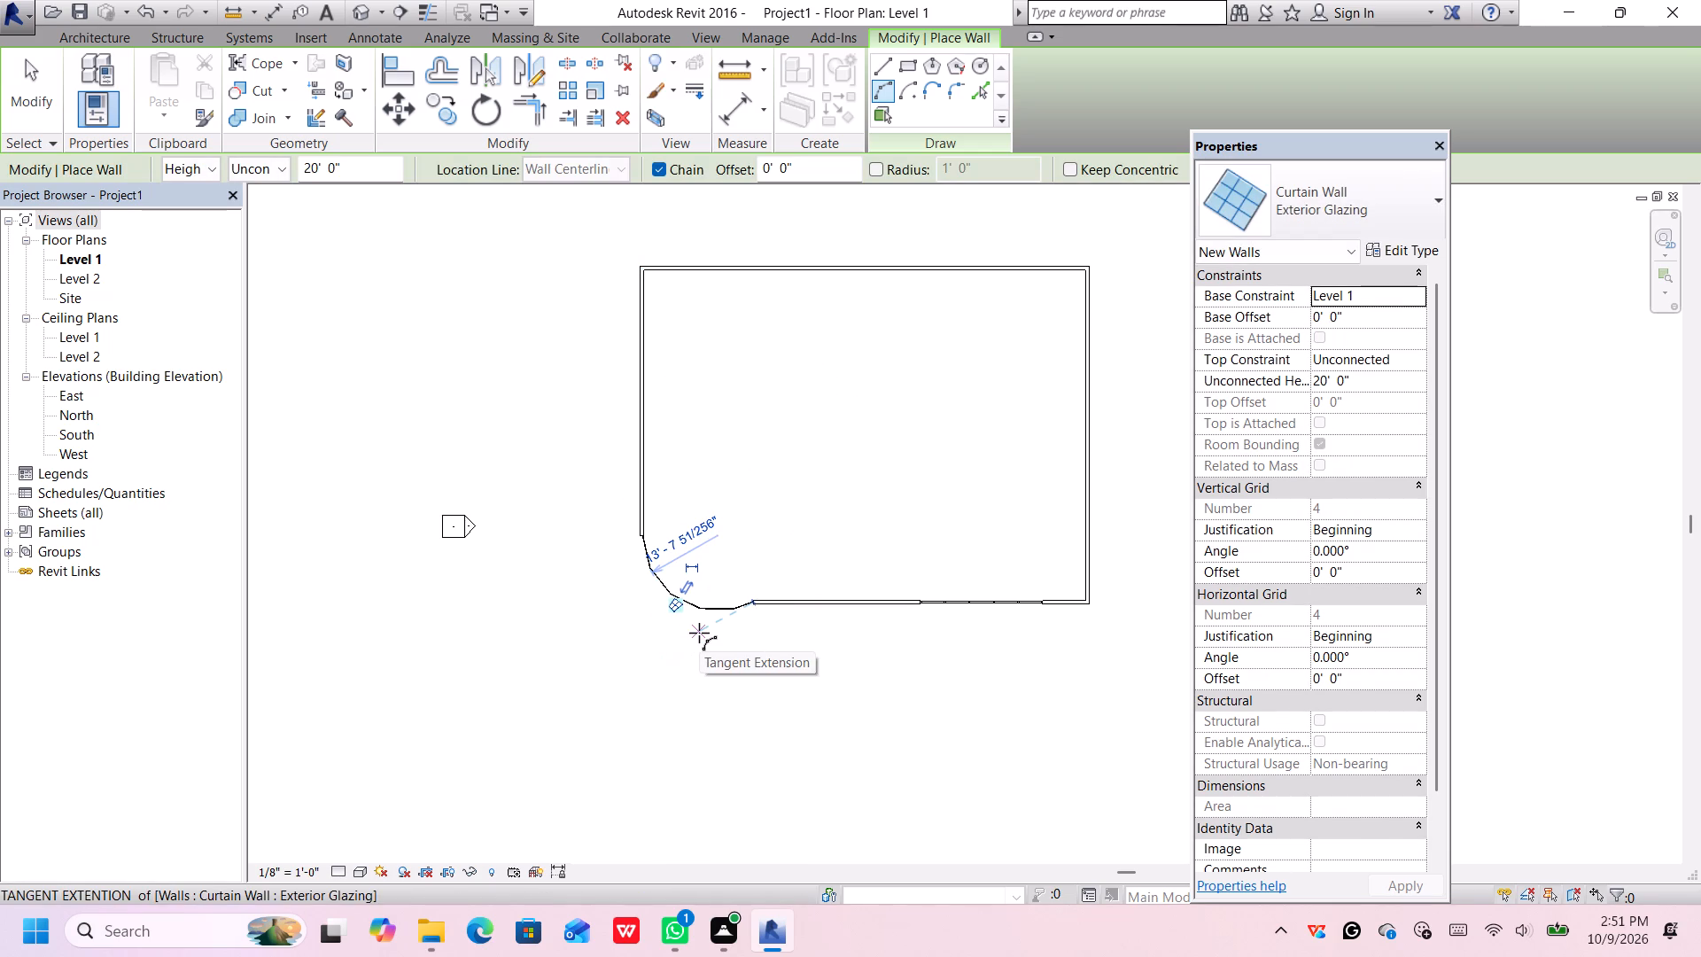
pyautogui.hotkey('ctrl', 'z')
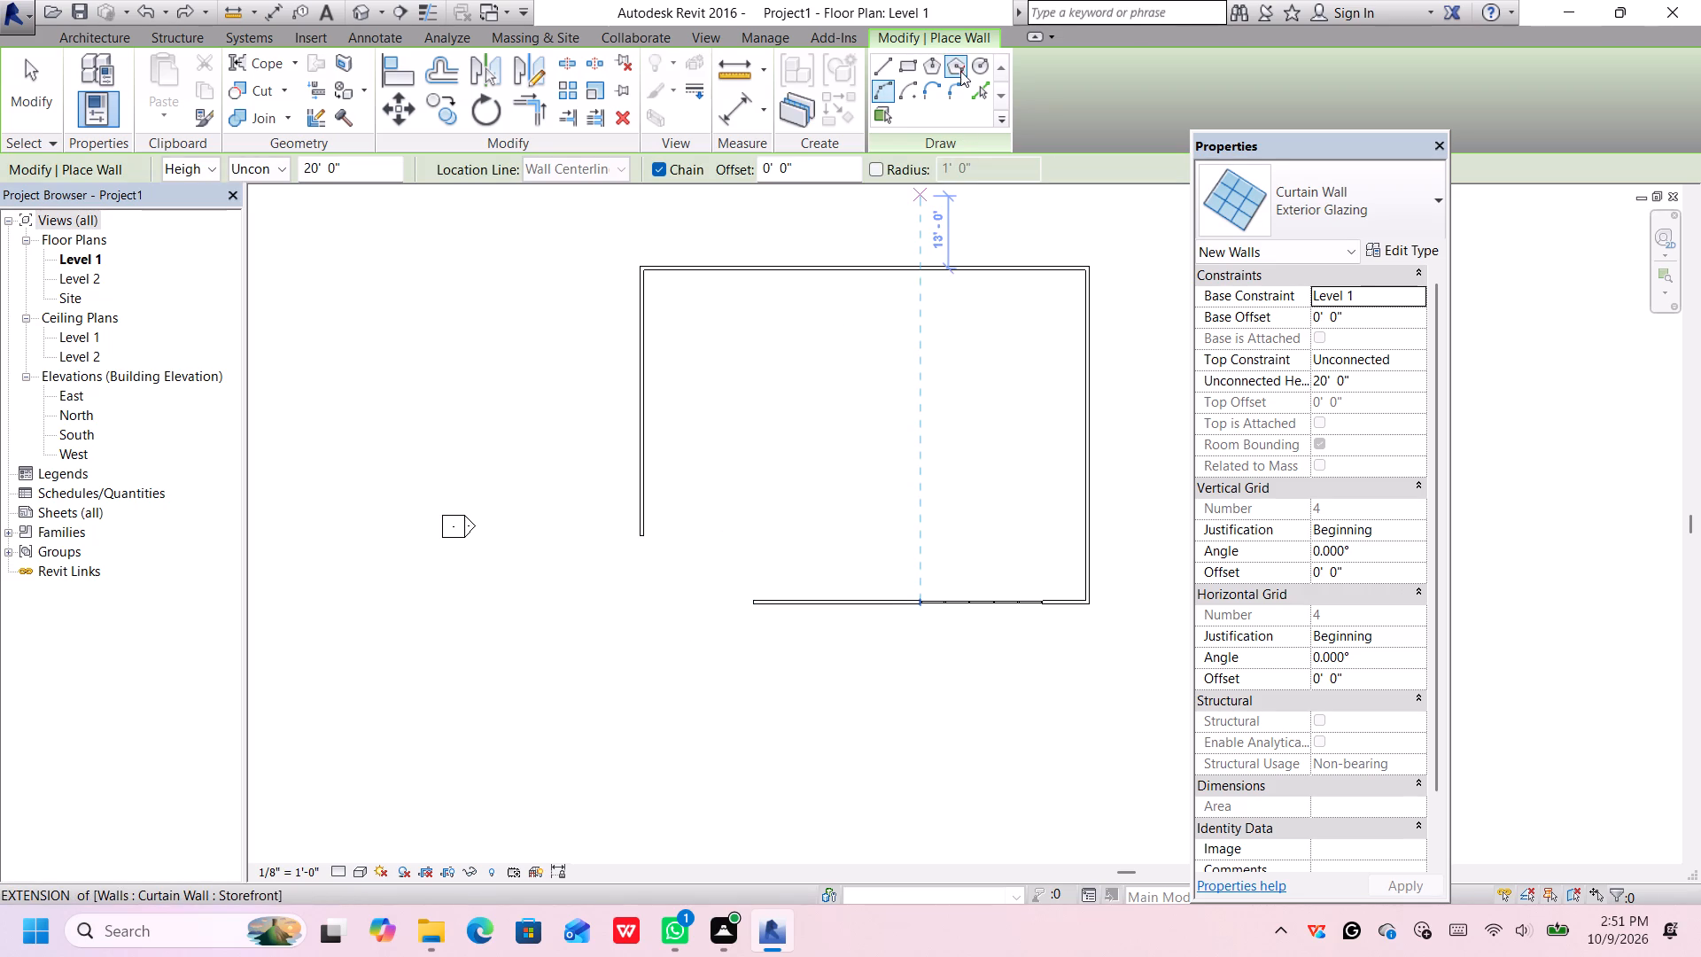
# Draw a circular Exterior Glazing wall of 25' radius, centred where the extensions of the west and south walls' open ends meet.
pyautogui.click(977, 60)
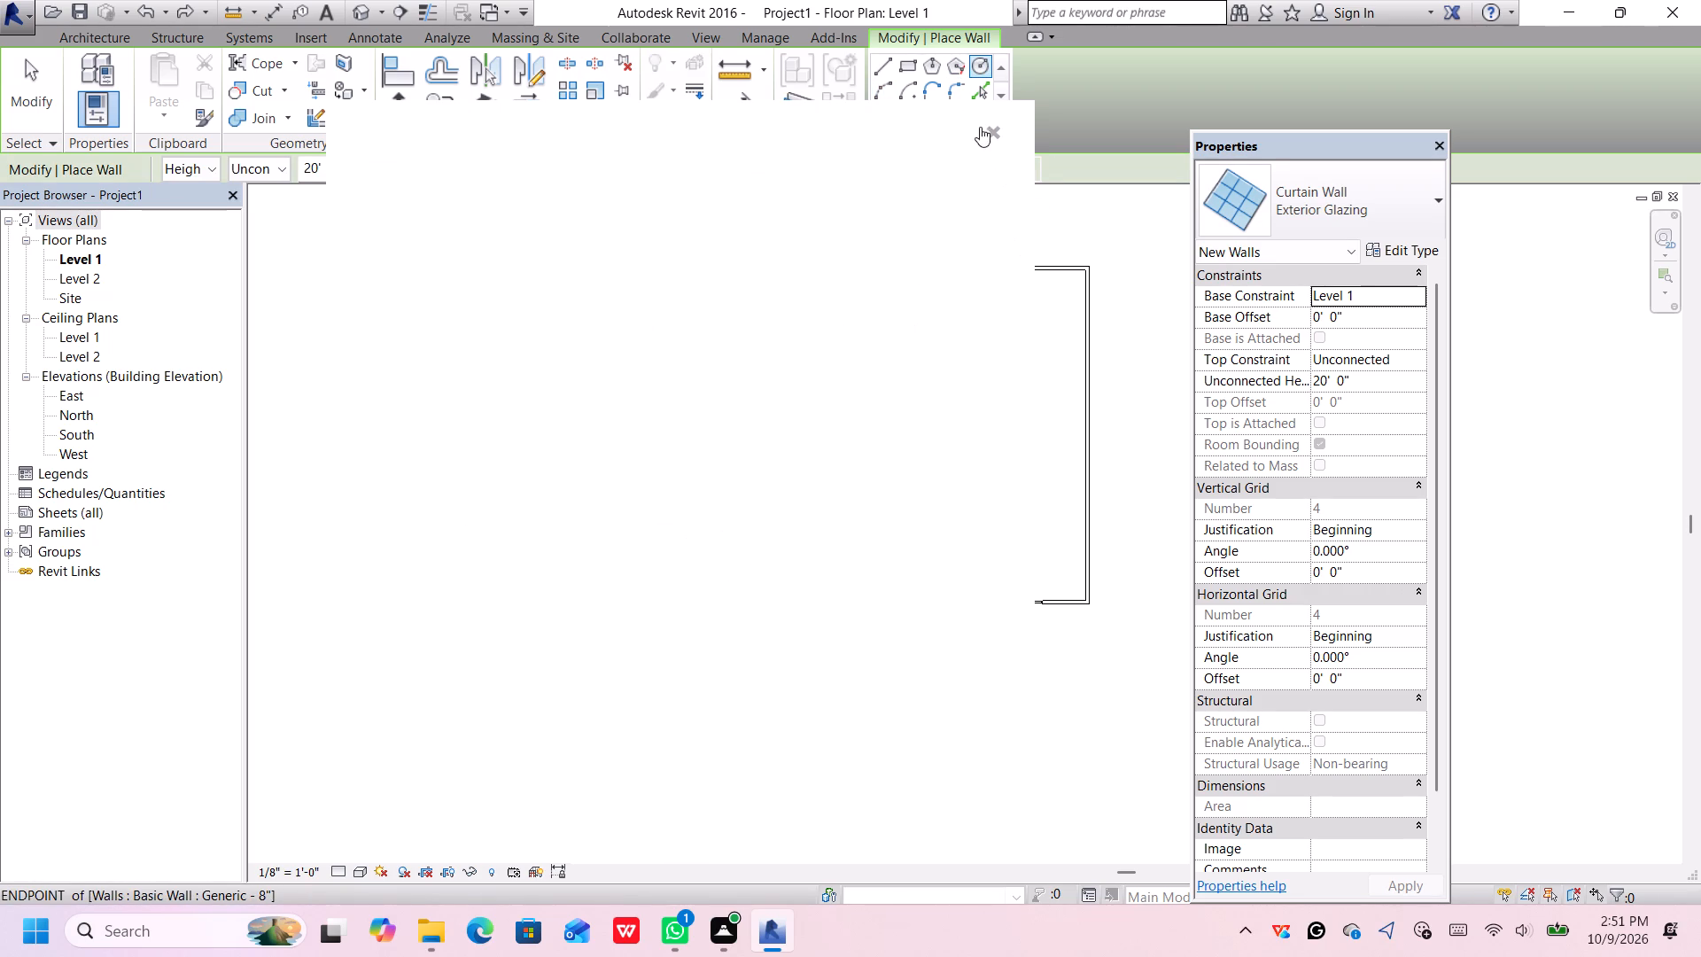
pyautogui.click(992, 132)
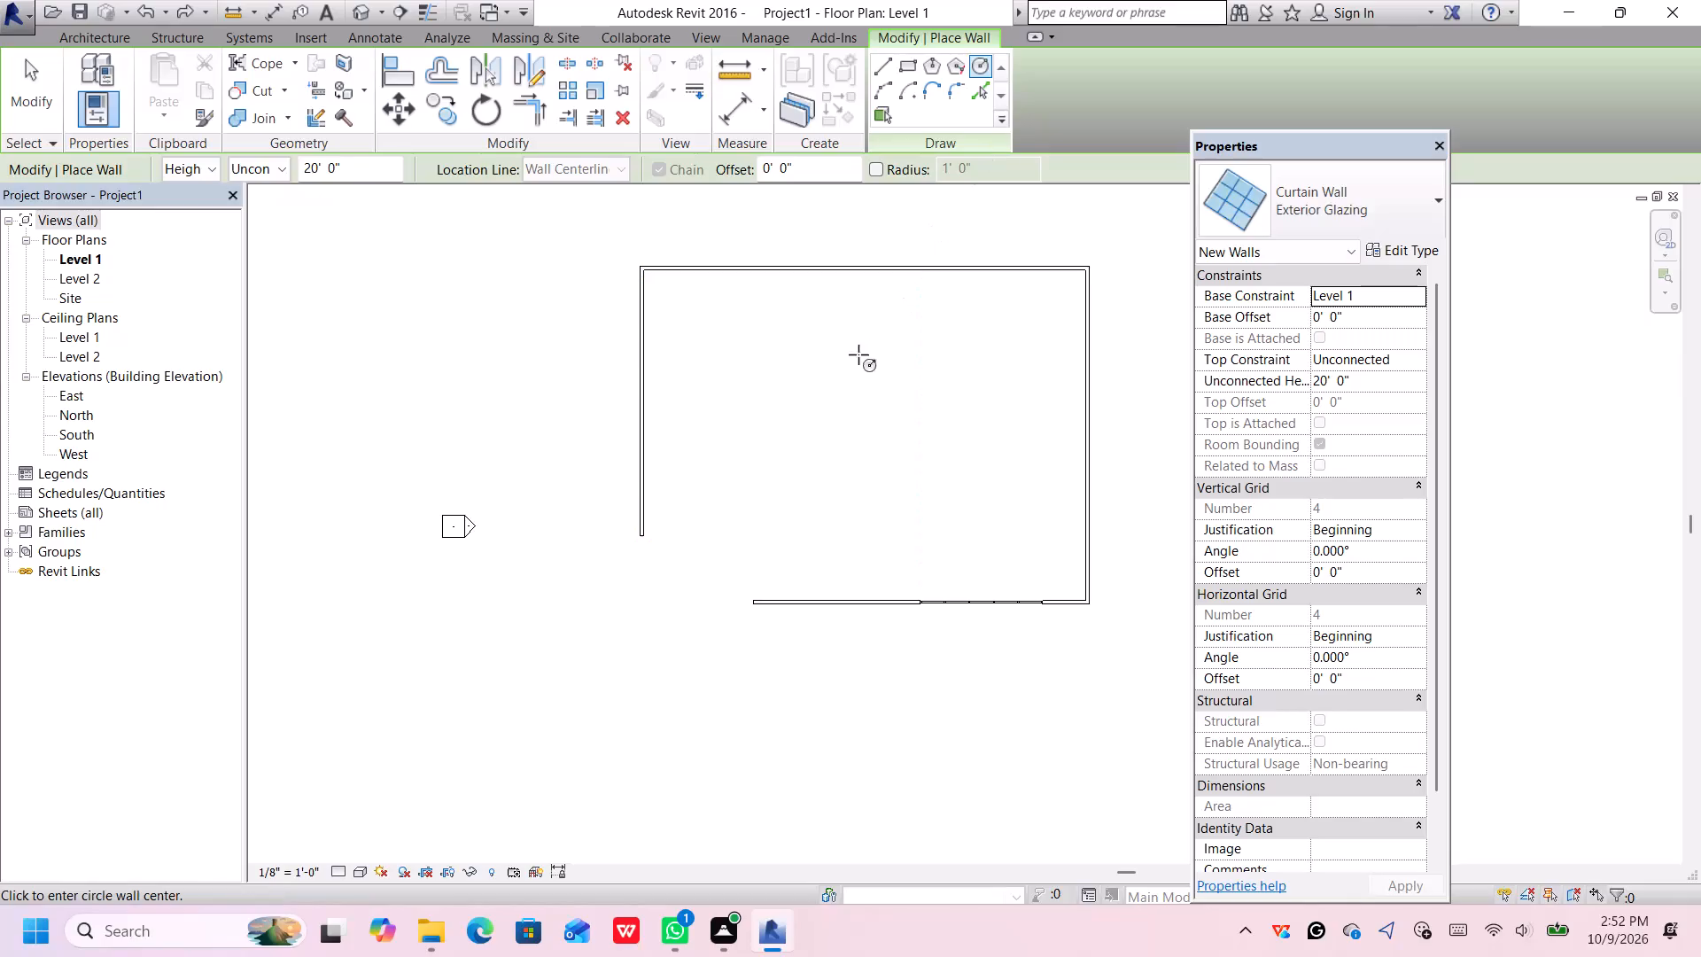
pyautogui.click(748, 533)
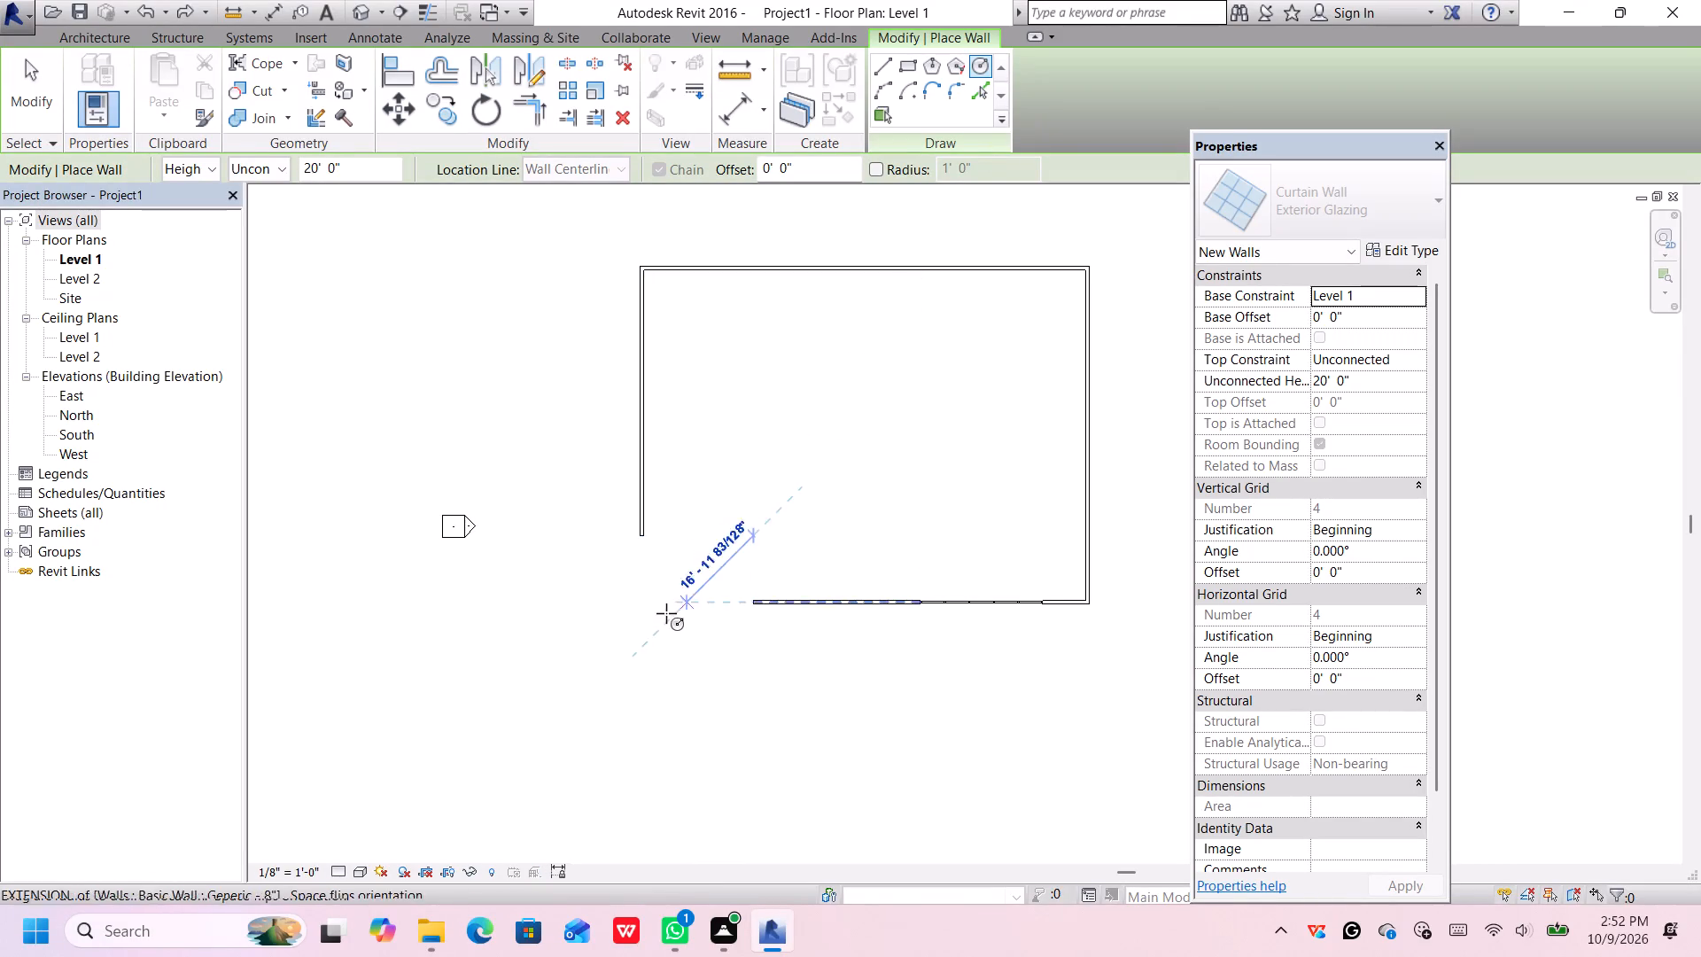
pyautogui.click(653, 631)
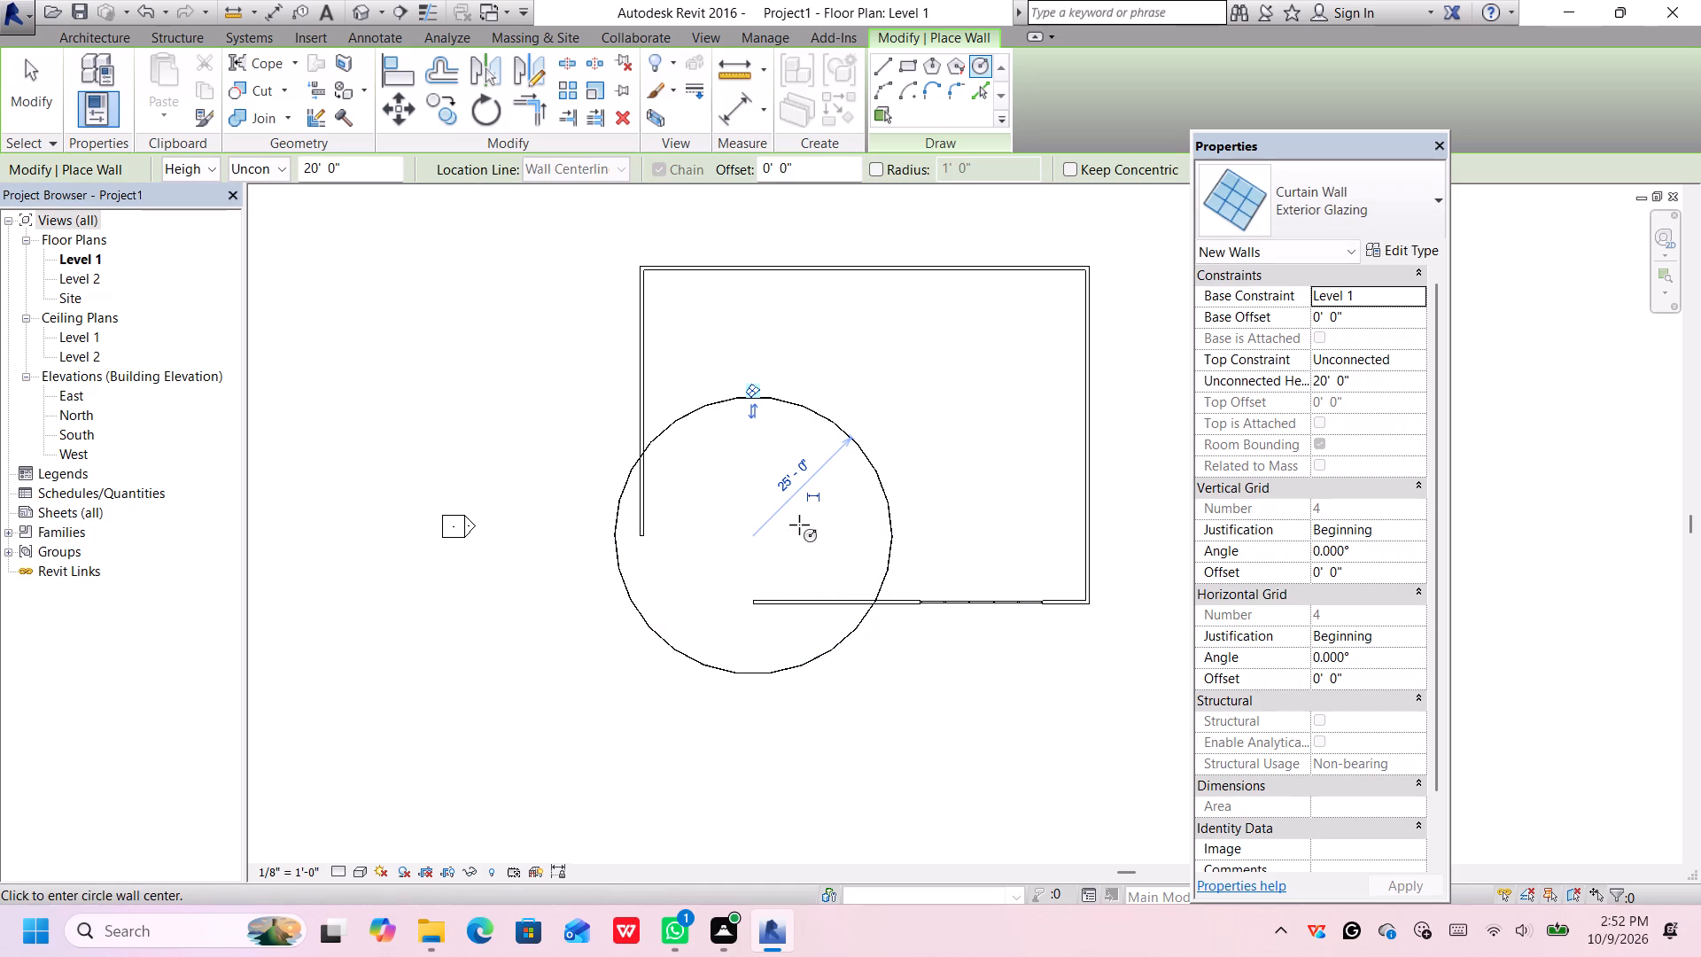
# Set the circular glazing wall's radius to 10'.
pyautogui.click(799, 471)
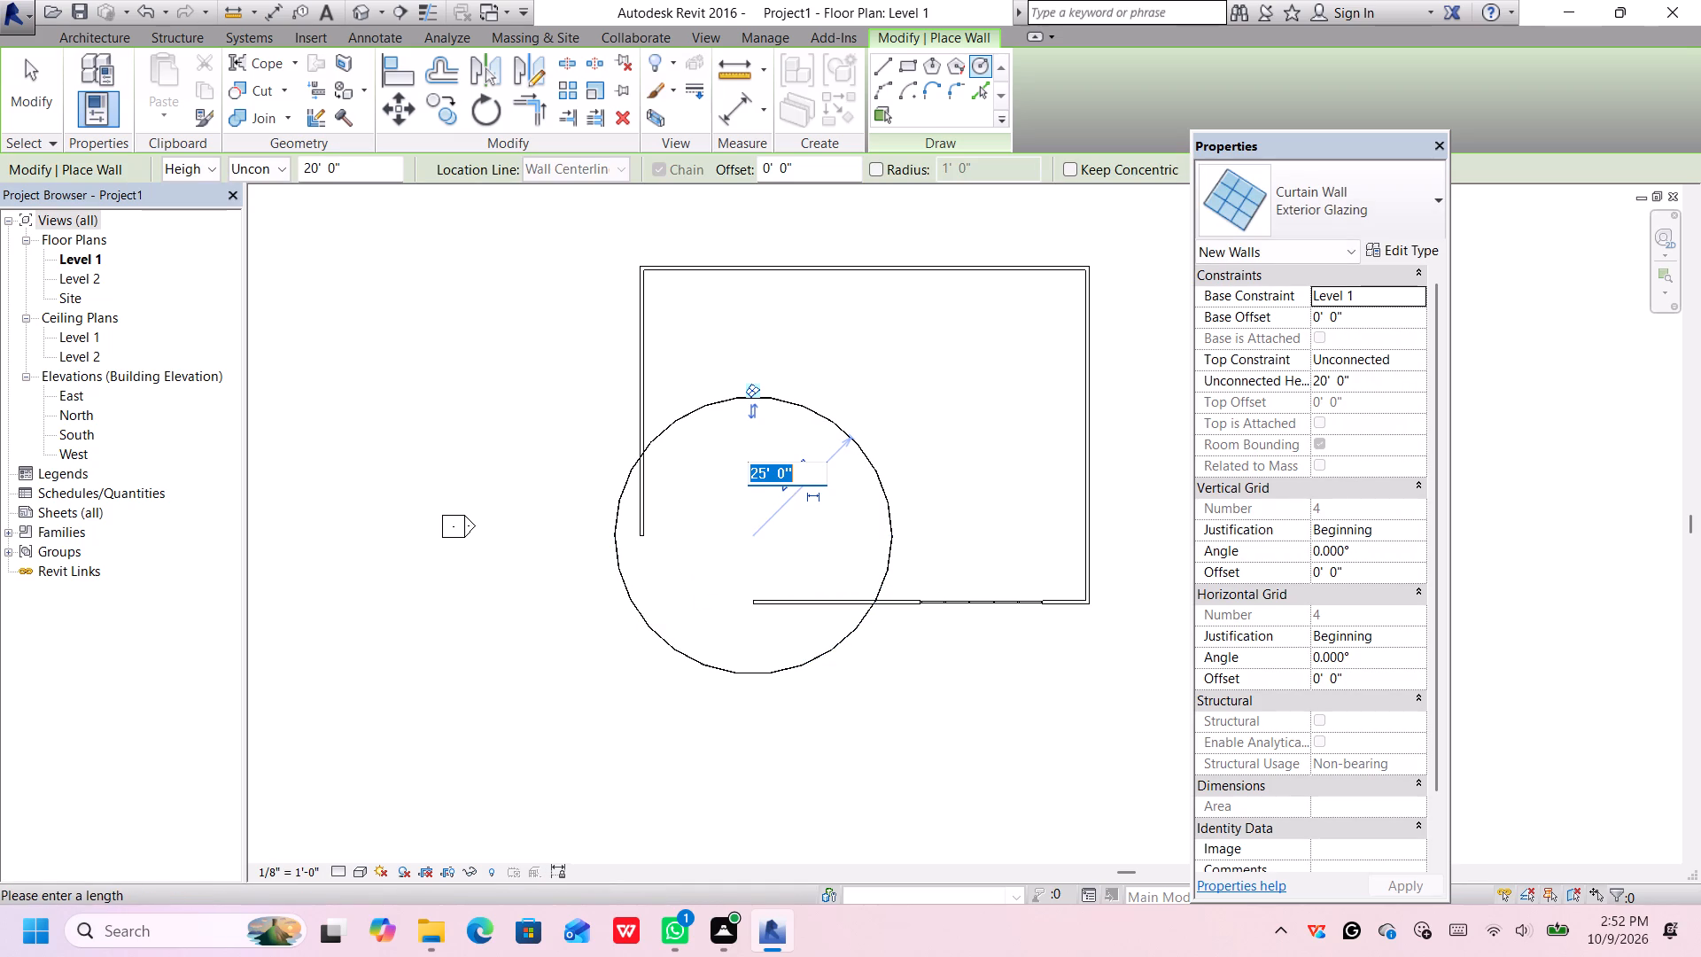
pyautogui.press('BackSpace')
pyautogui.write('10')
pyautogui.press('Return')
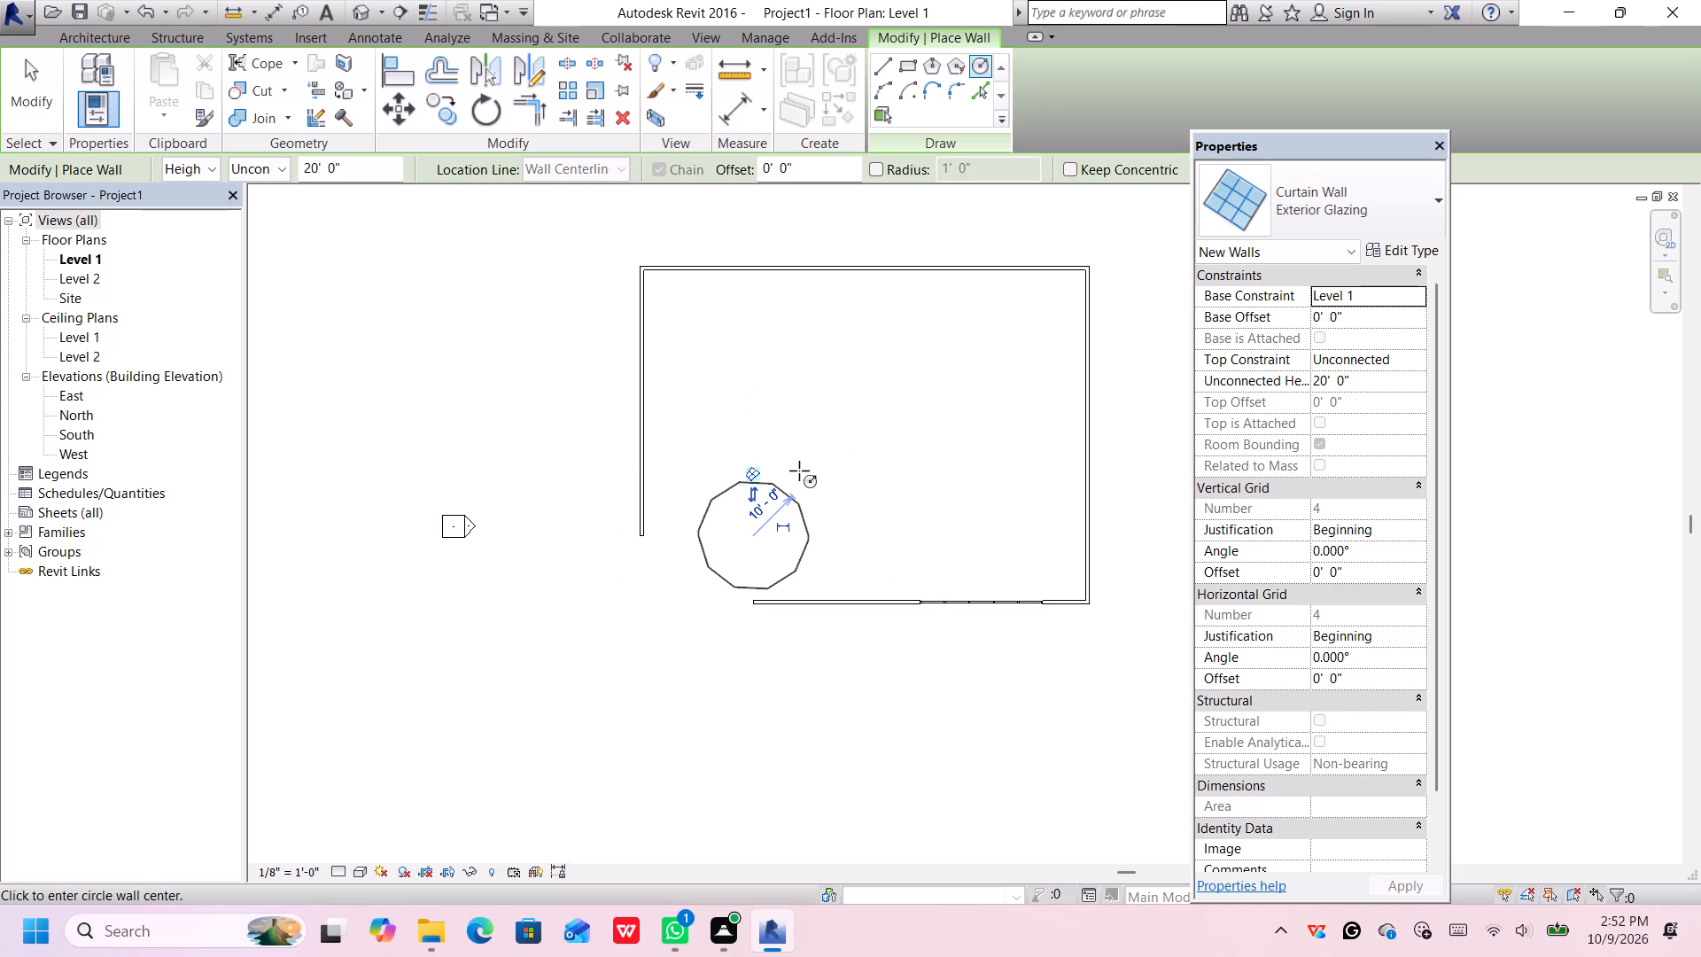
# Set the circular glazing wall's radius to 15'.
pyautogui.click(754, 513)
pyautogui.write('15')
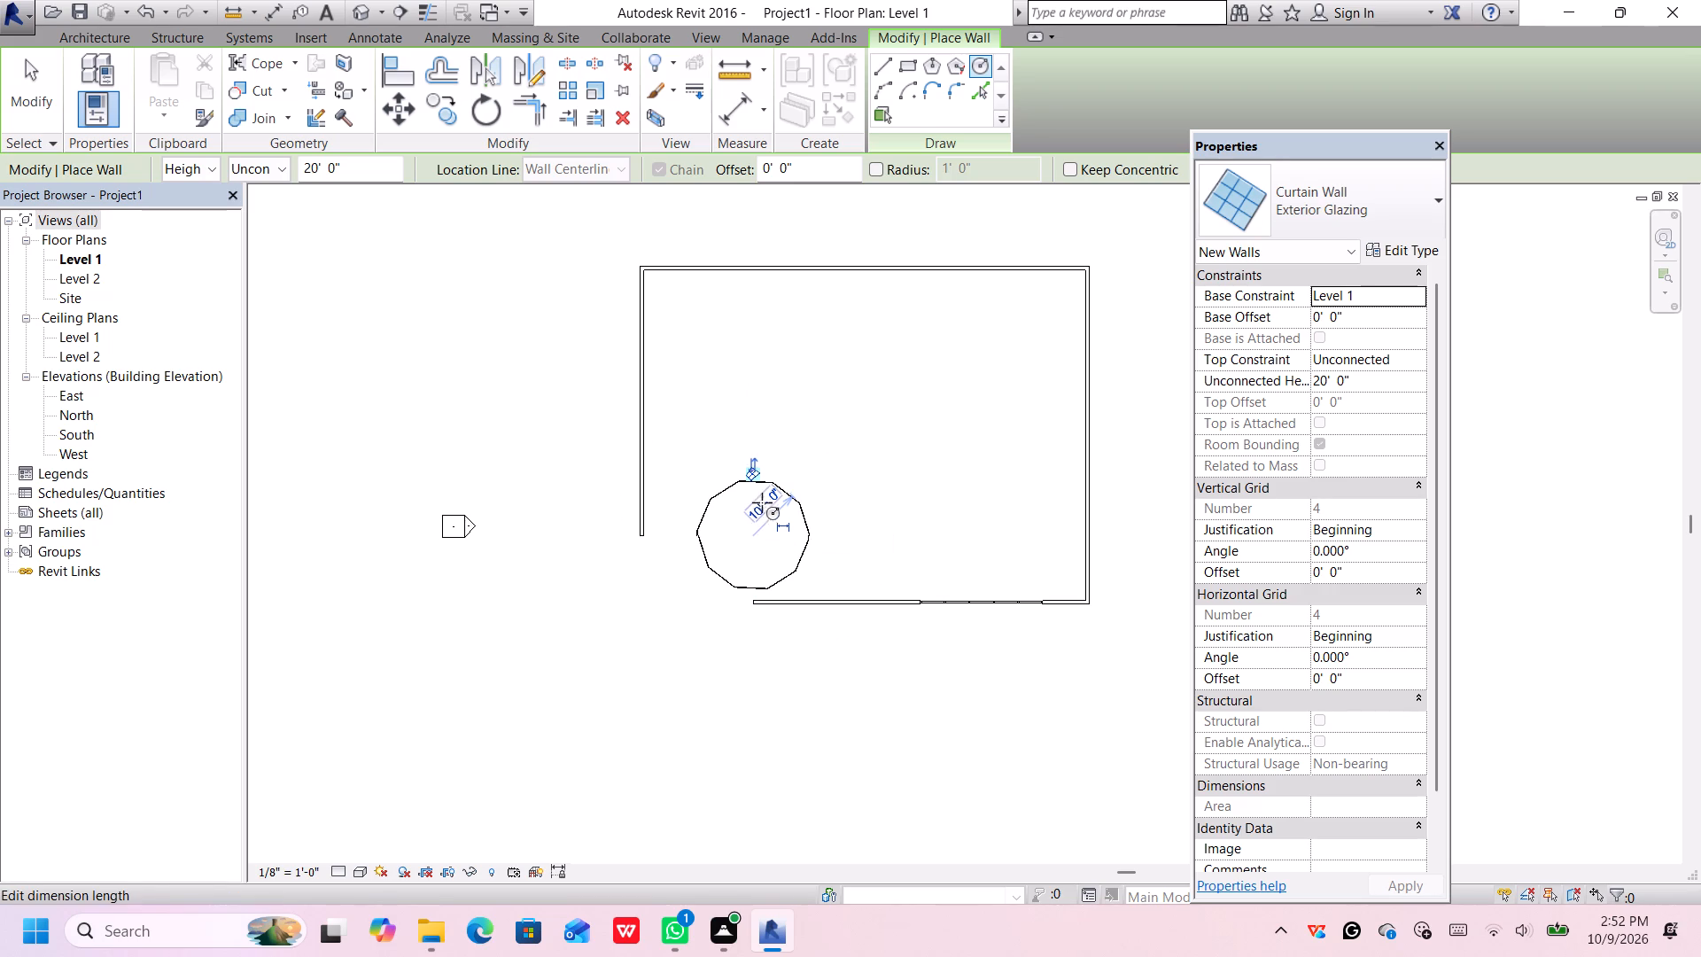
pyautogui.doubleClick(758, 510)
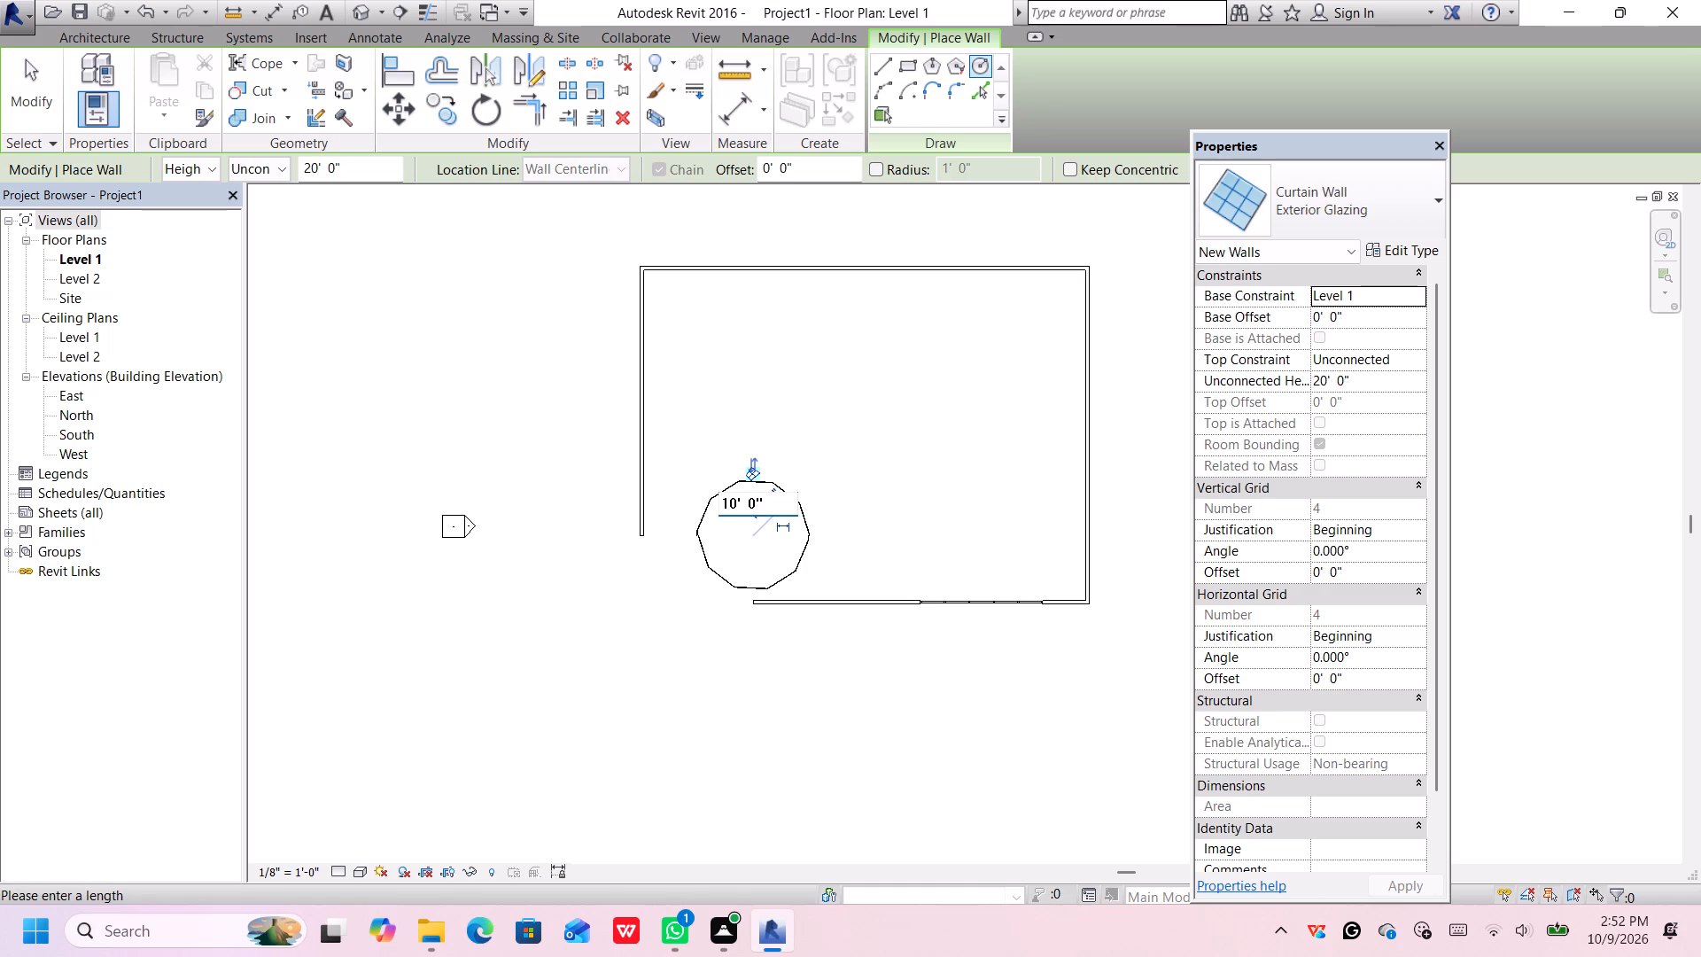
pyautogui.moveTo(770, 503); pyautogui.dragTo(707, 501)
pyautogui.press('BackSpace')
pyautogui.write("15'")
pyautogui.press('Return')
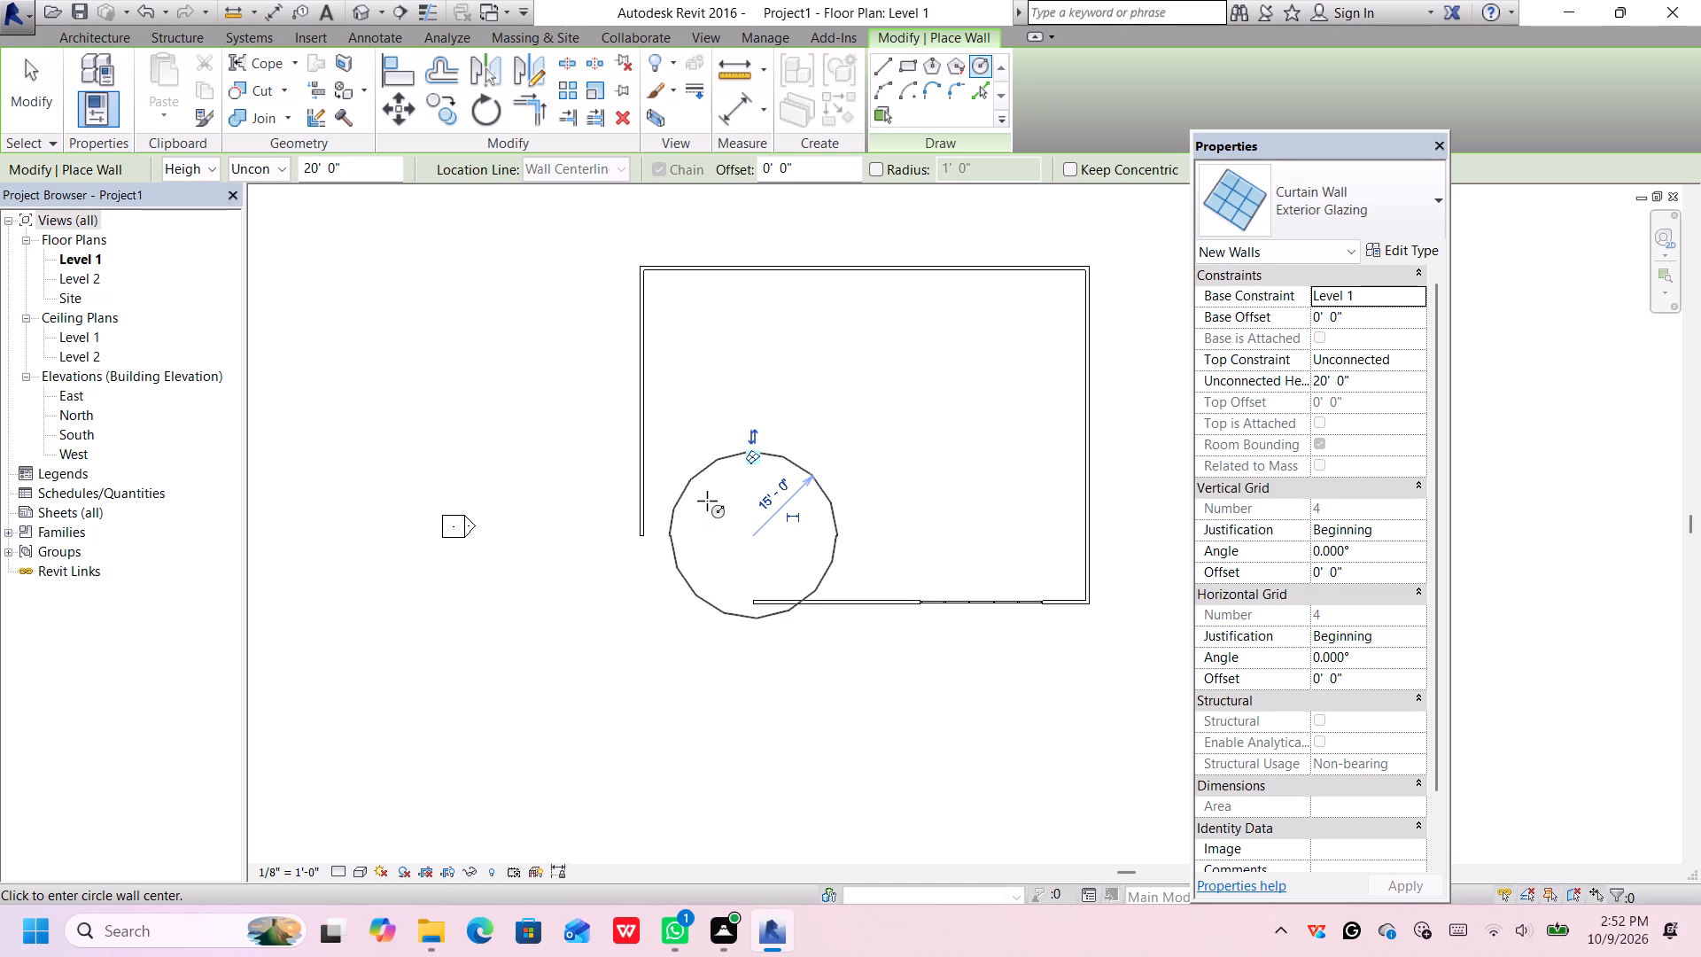
# Set the circular glazing wall's radius to 12' and end wall placement.
pyautogui.click(772, 498)
pyautogui.press('BackSpace')
pyautogui.write("12'")
pyautogui.press('Return')
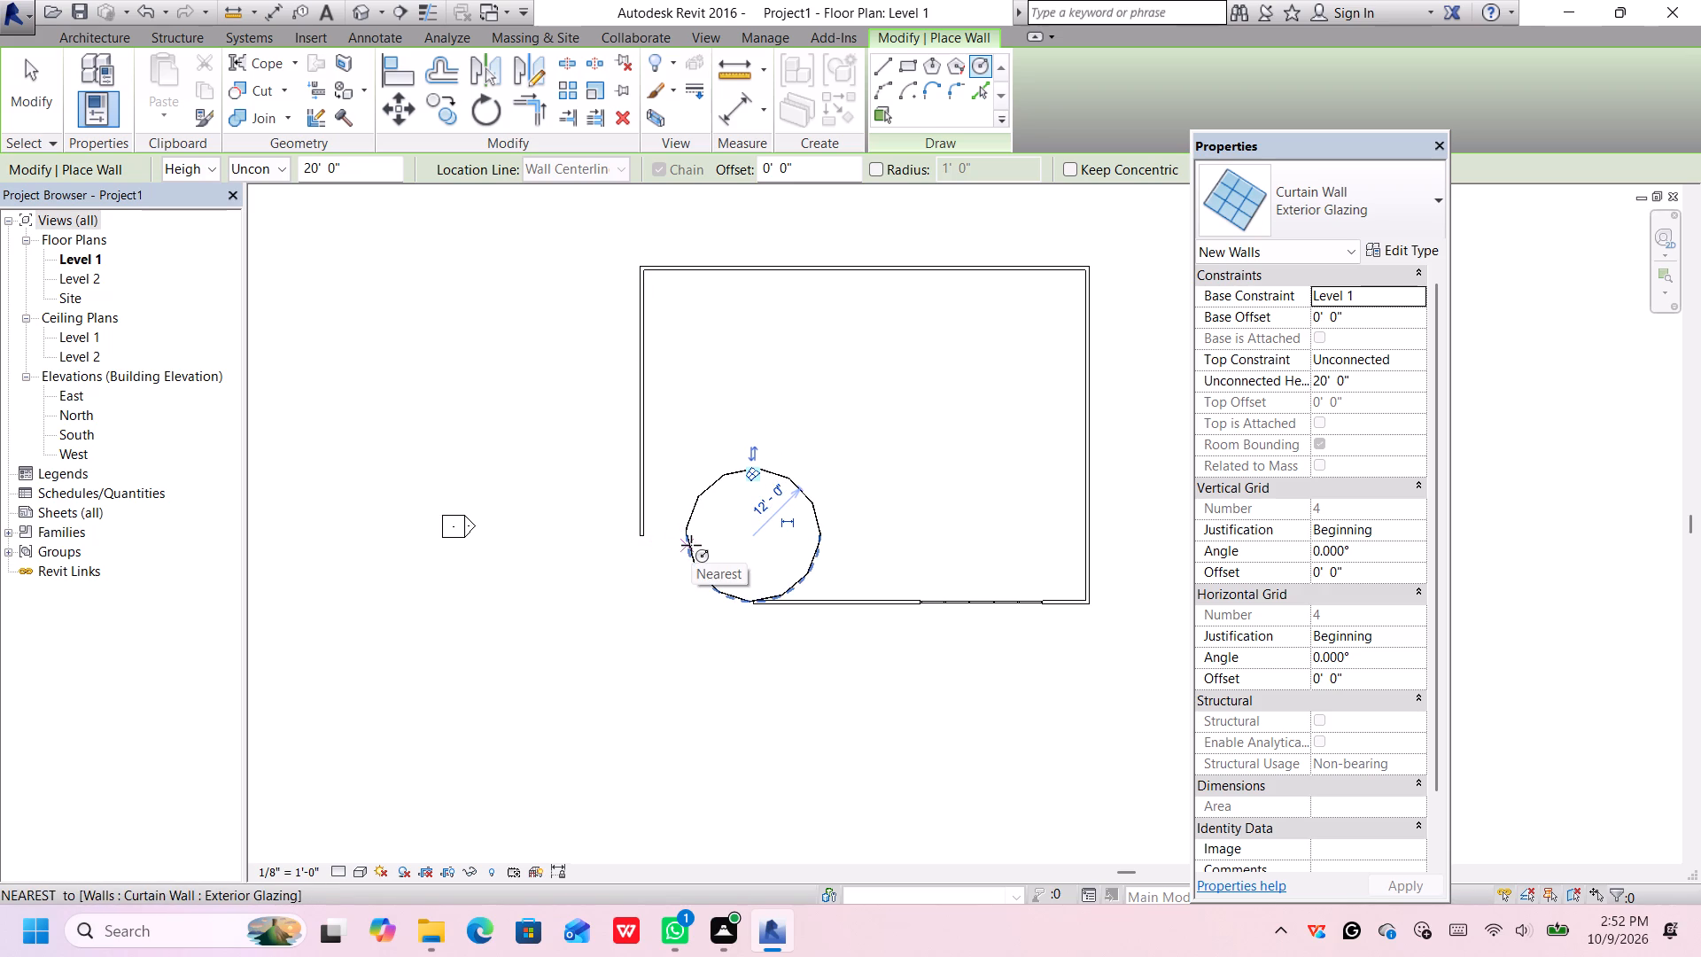
pyautogui.press('Escape')
pyautogui.press('Escape')
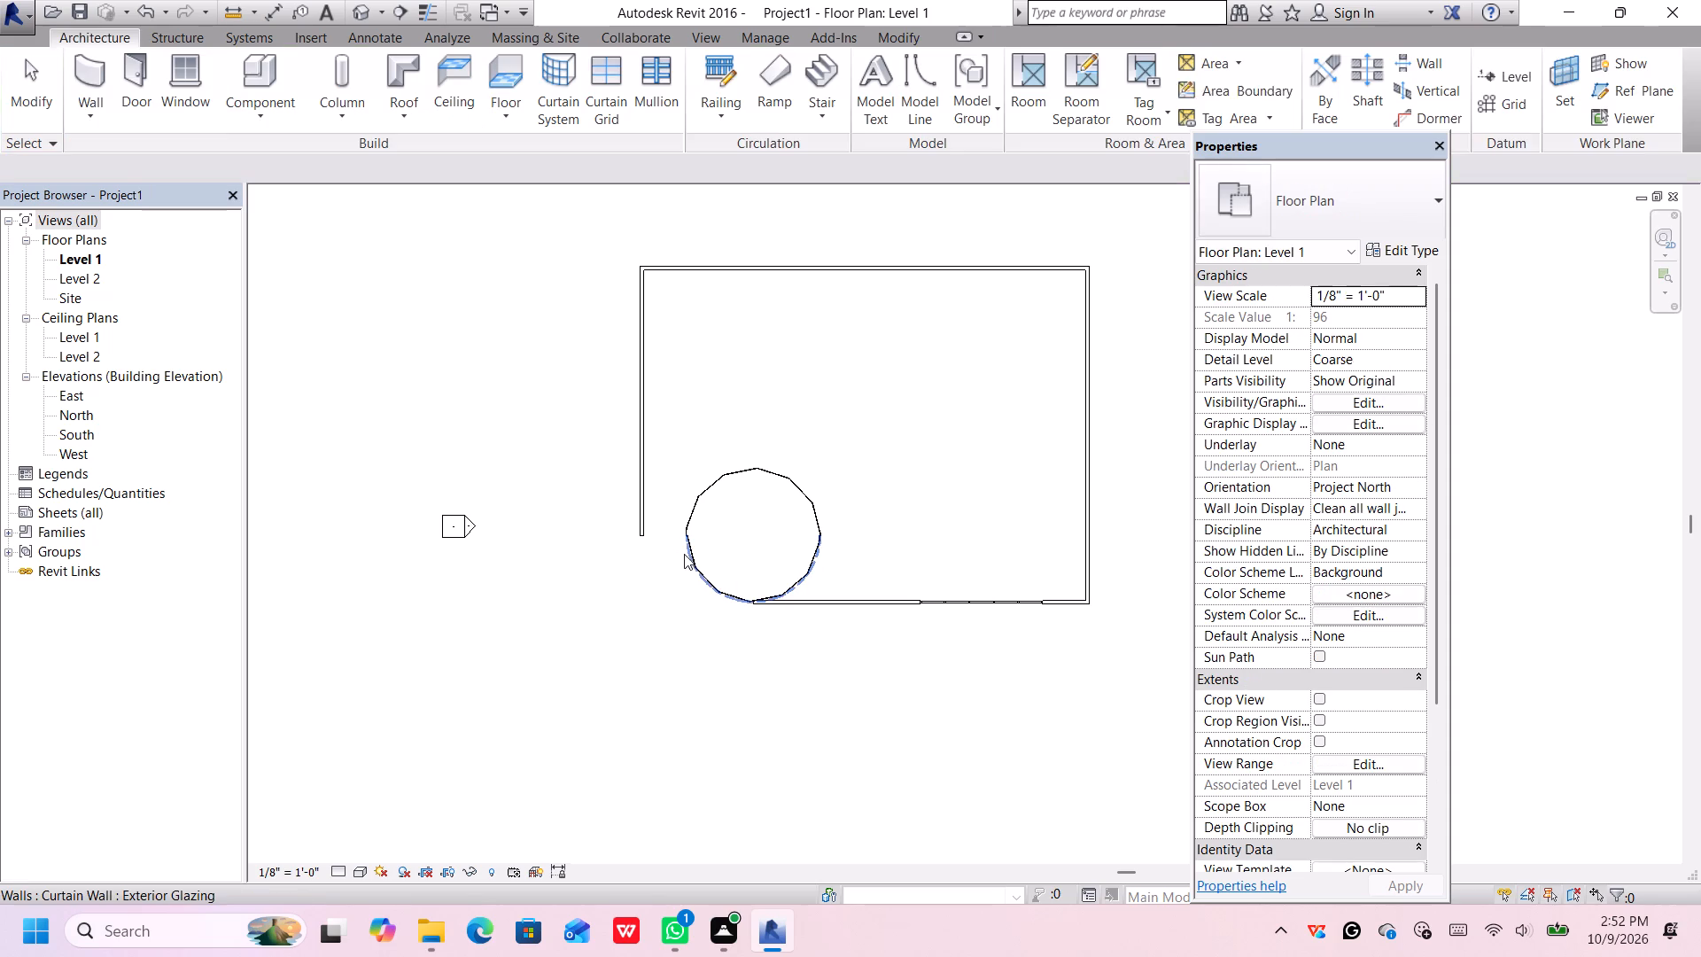
# Select the whole circular glazing wall and nudge it one increment south and two increments west.
pyautogui.click(690, 545)
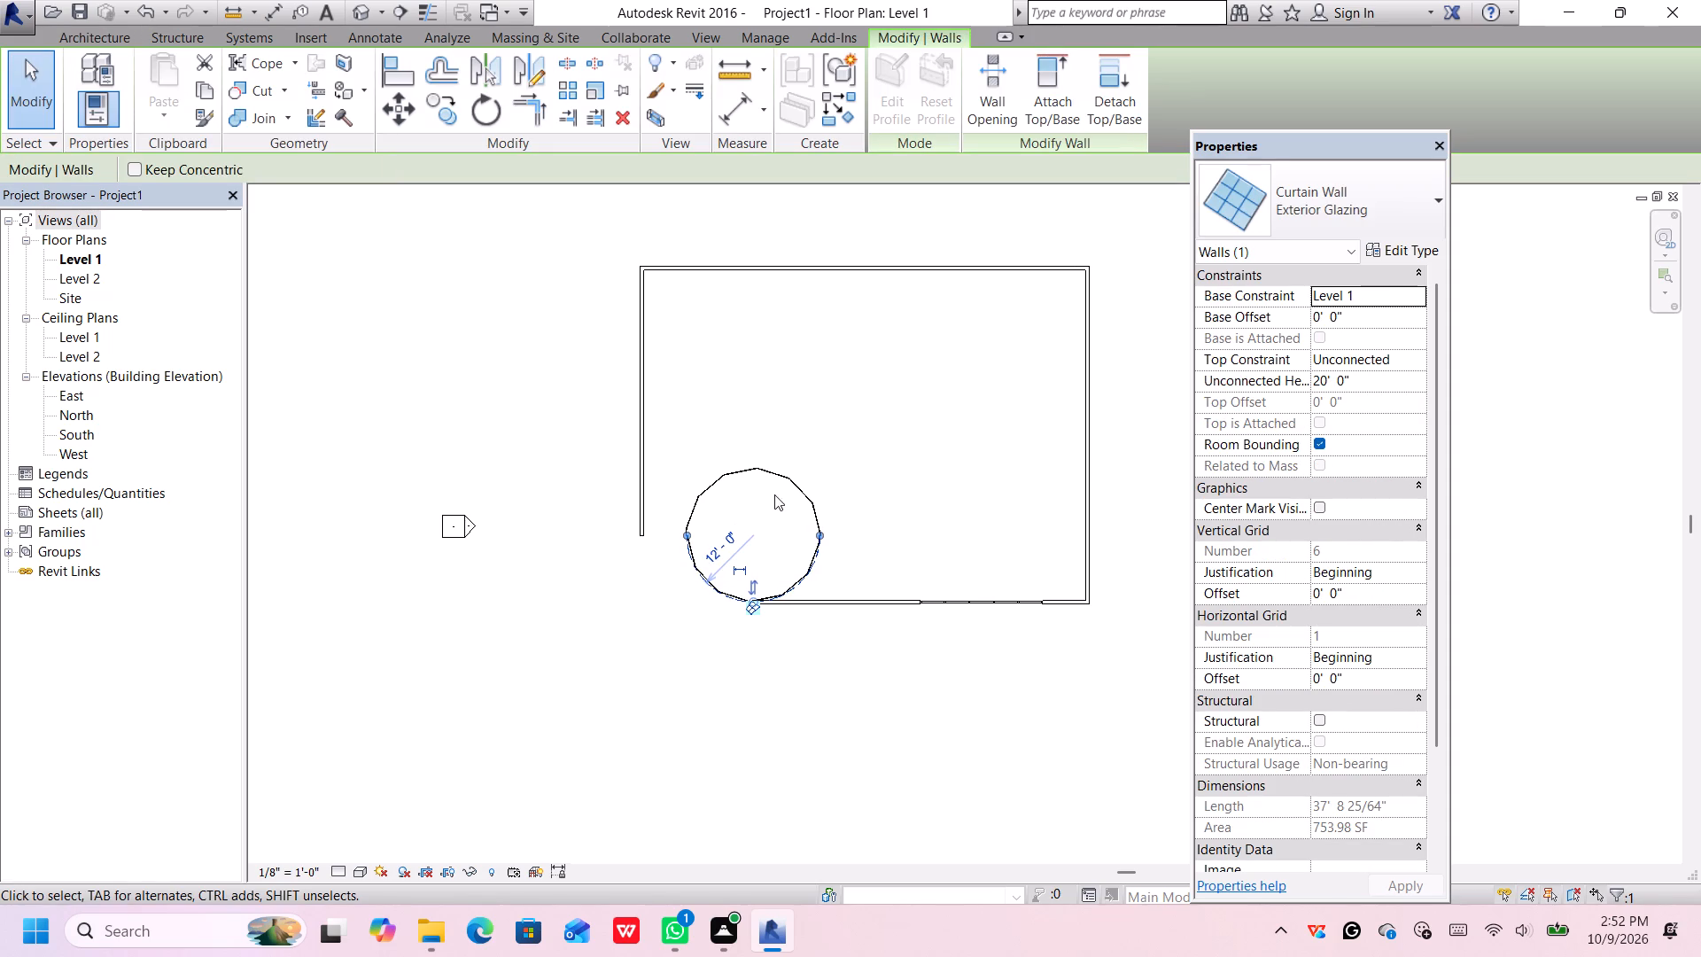
pyautogui.click(803, 480)
pyautogui.moveTo(841, 476); pyautogui.dragTo(714, 583)
pyautogui.press('Down')
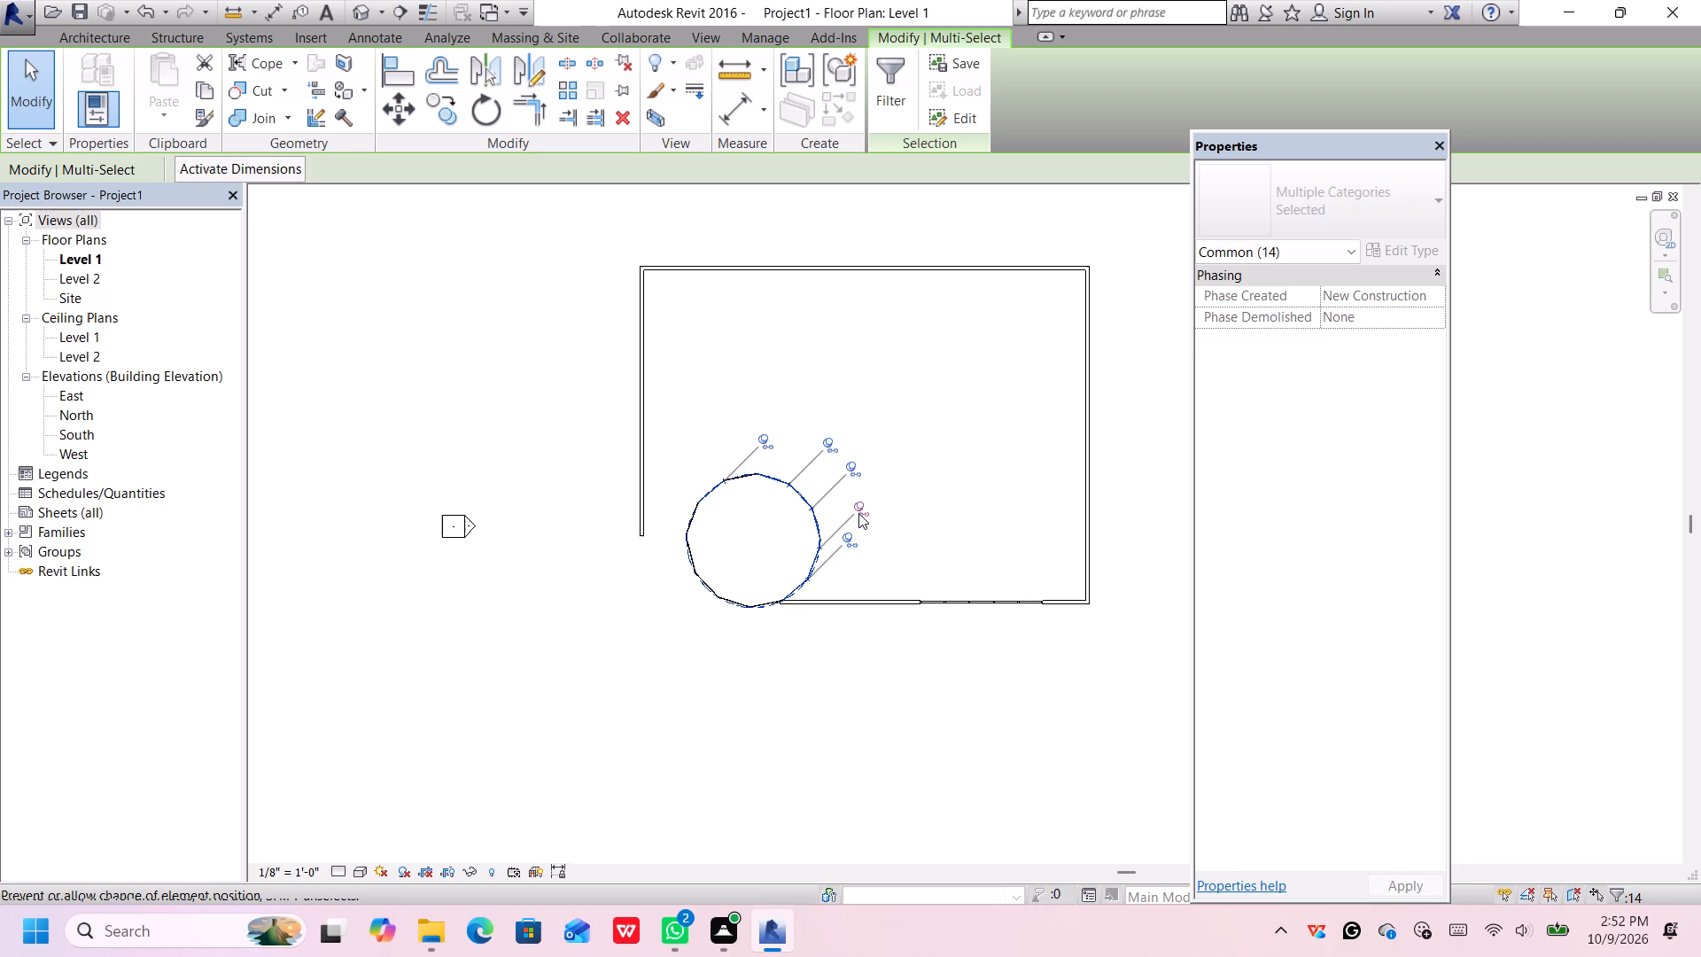
pyautogui.press('Left')
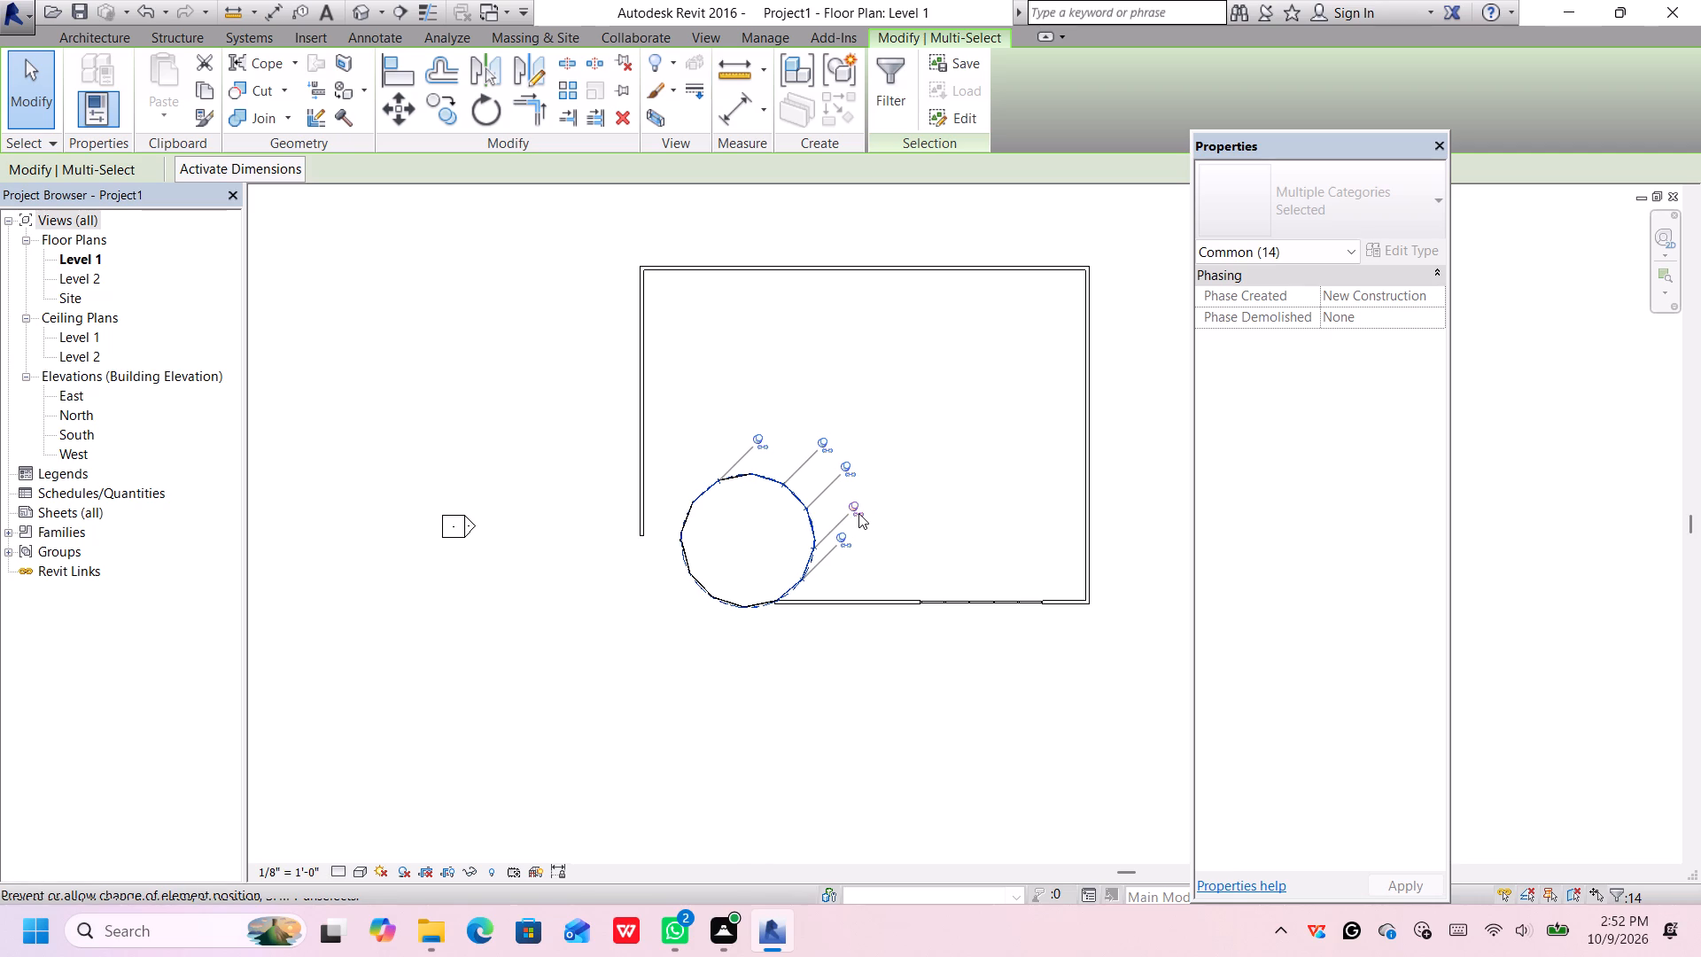
pyautogui.press('Left')
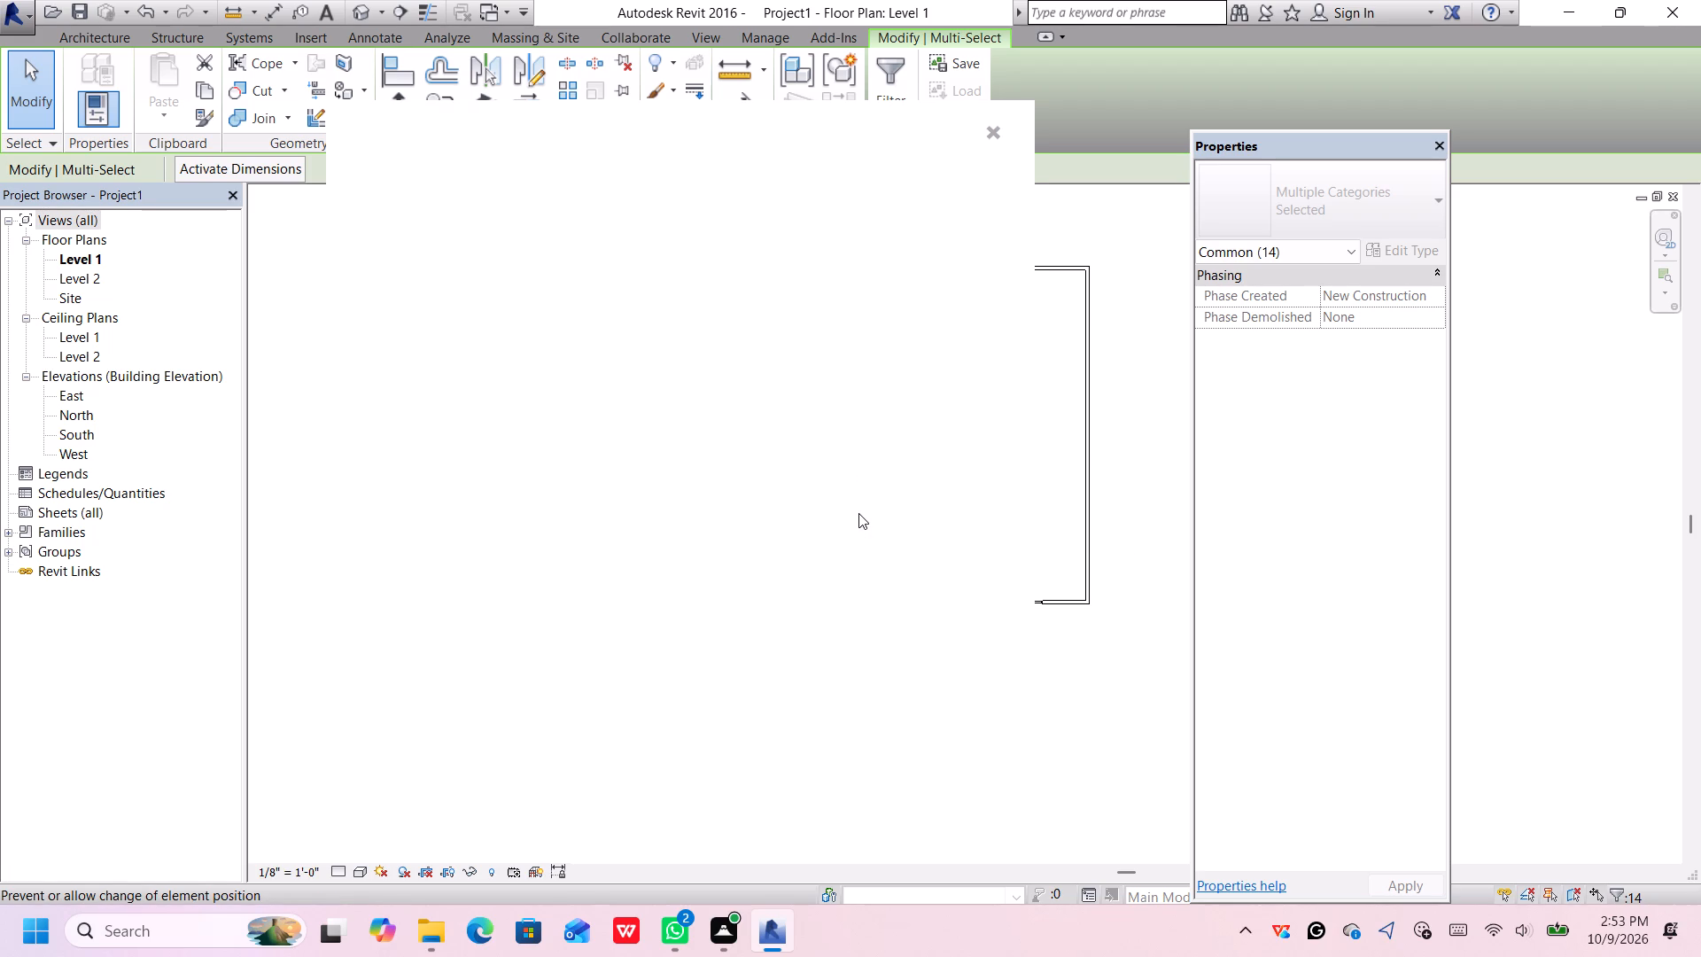
pyautogui.click(1002, 130)
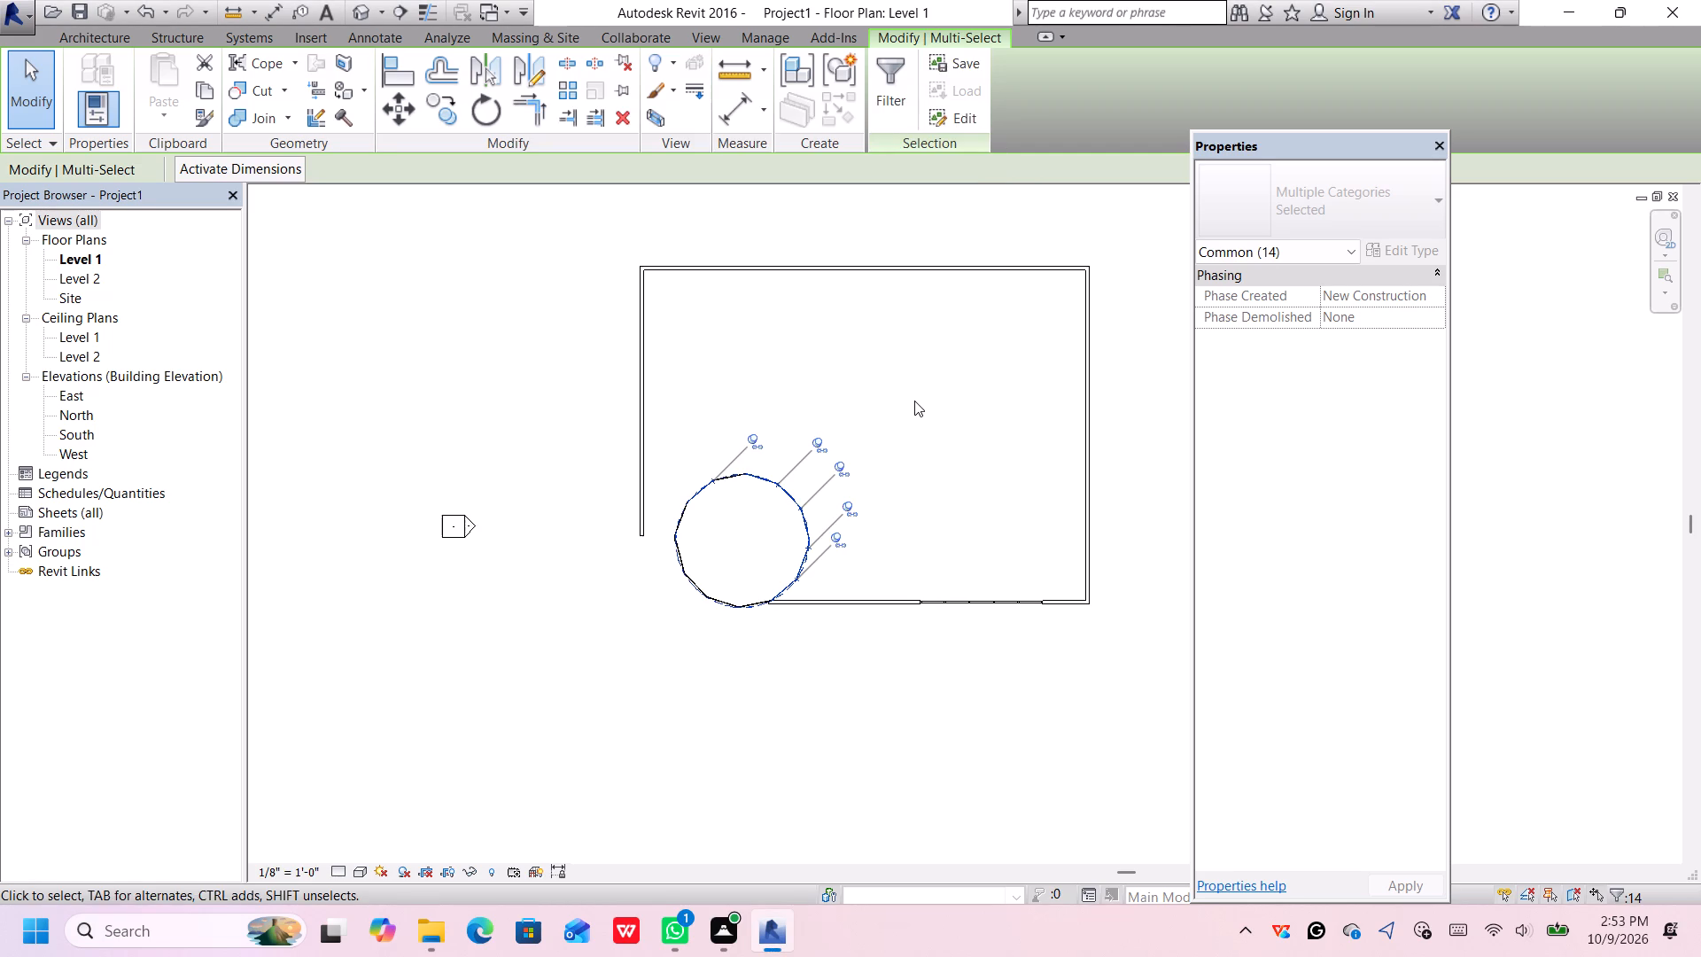
# Nudge the circular glazing wall 13 increments west and 10 south so it meets the open ends of the west and south walls.
pyautogui.press('Left')
pyautogui.press('Left')
pyautogui.press('Left')
pyautogui.press('Left')
pyautogui.press('Left')
pyautogui.press('Left')
pyautogui.press('Left')
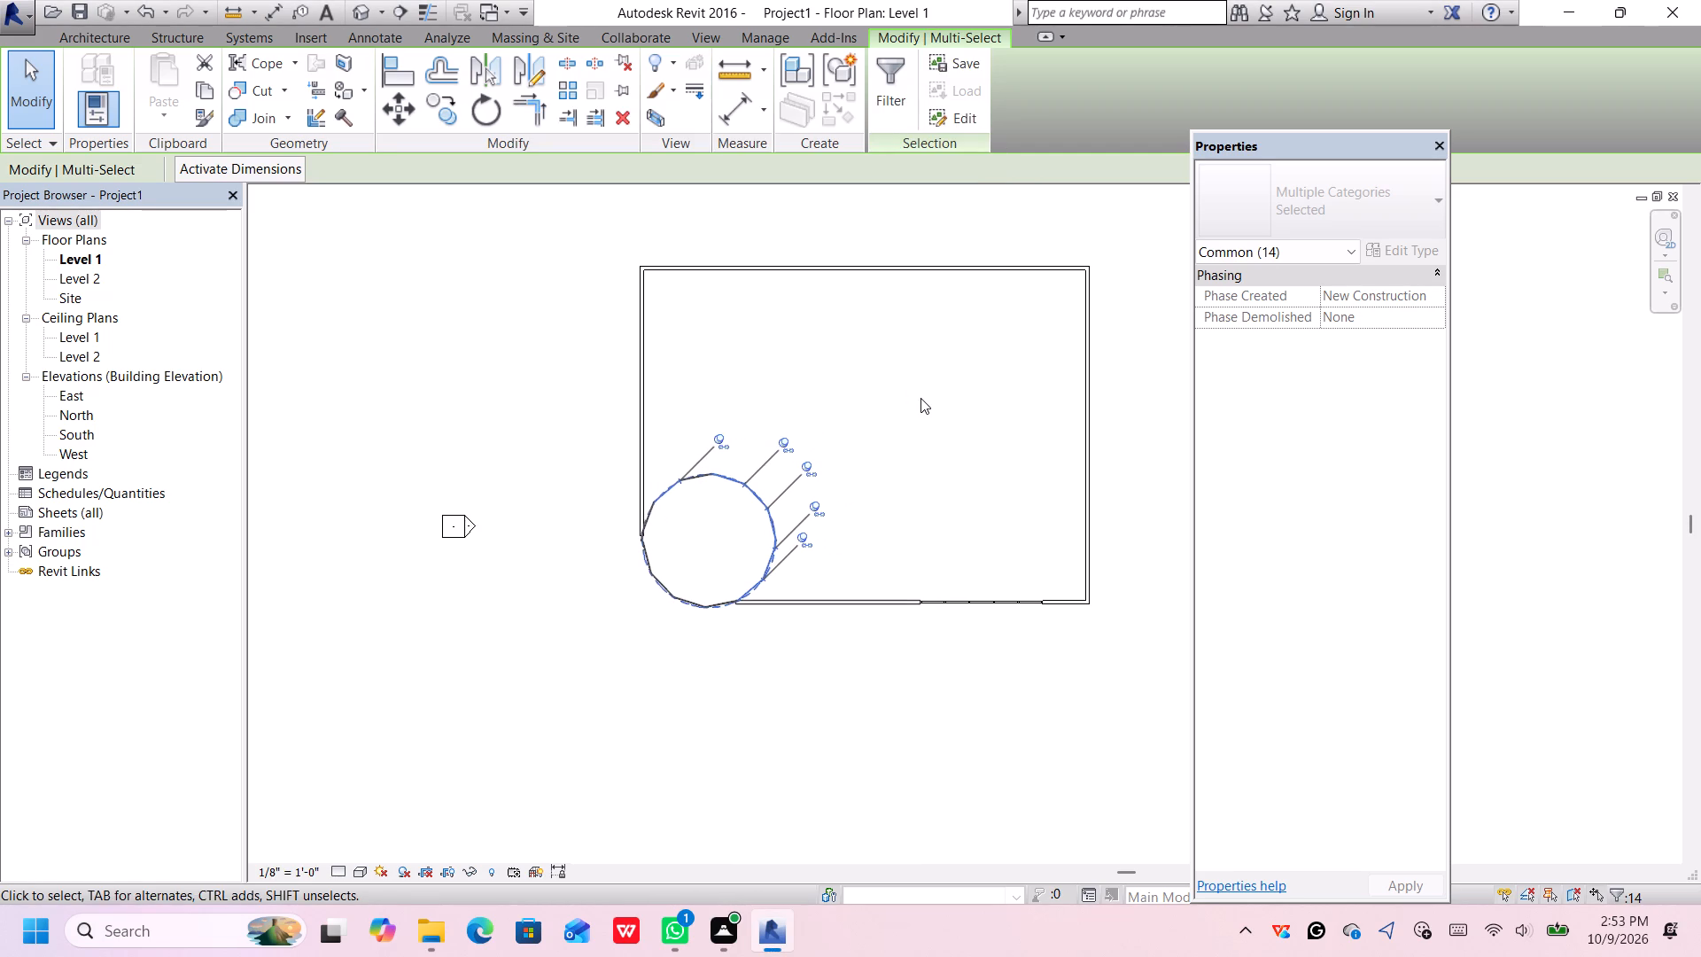
pyautogui.press('Down')
pyautogui.press('Down')
pyautogui.press('Down')
pyautogui.press('Down')
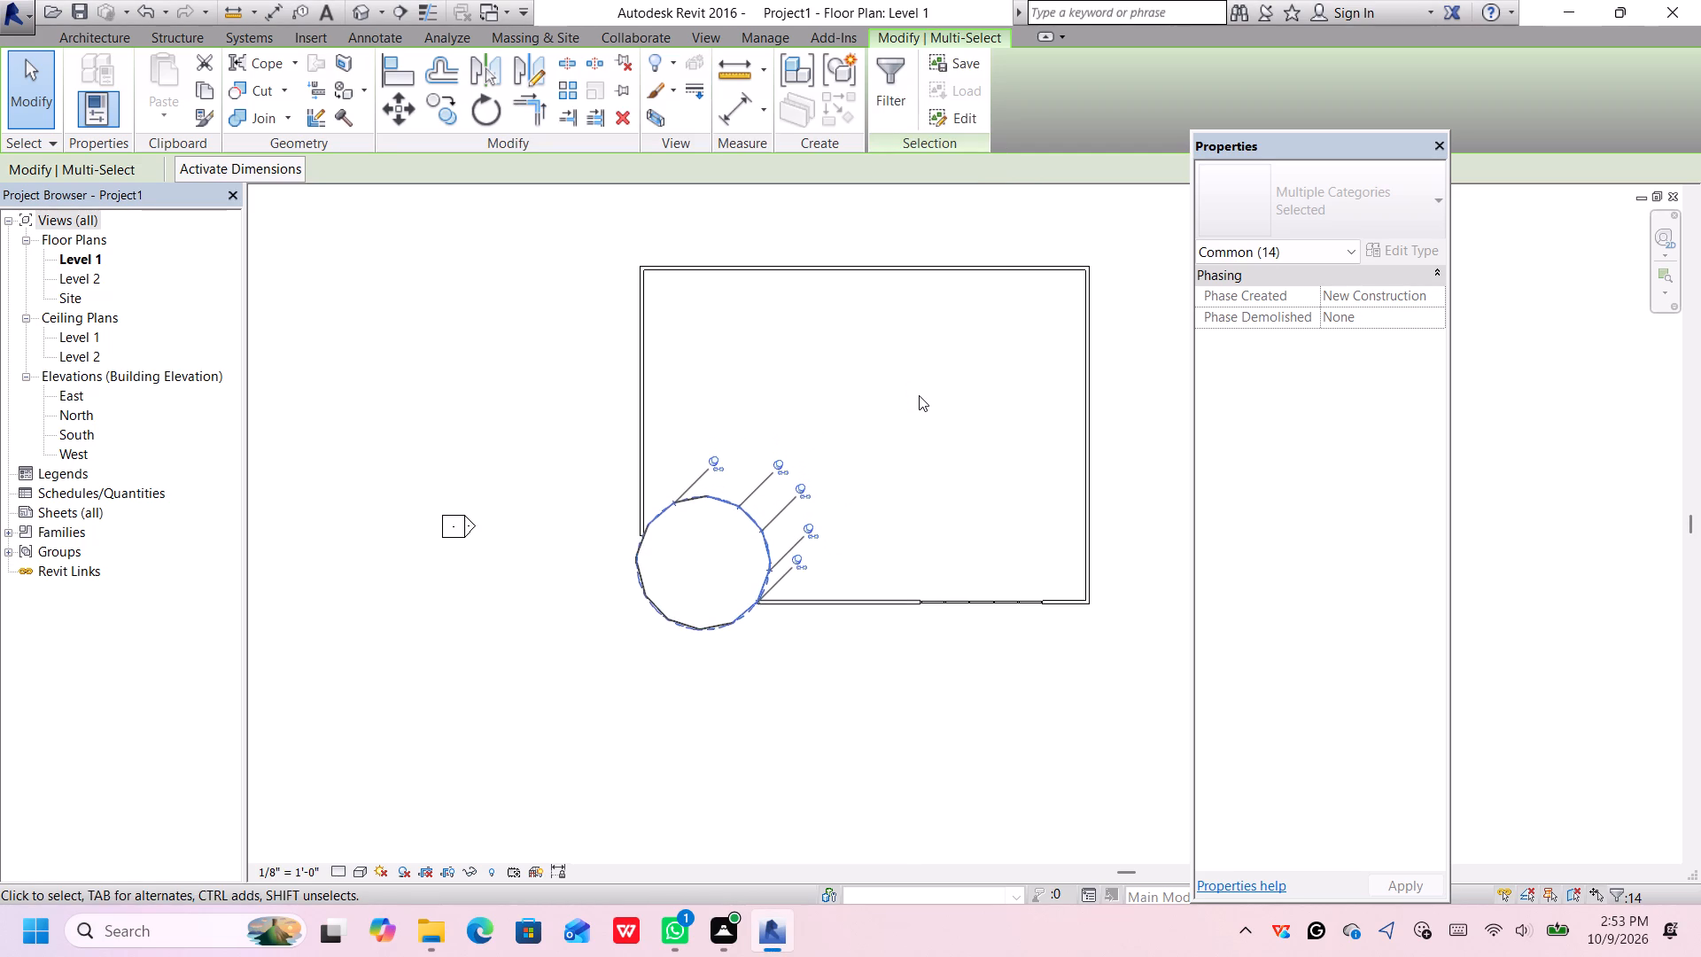
pyautogui.press('Down')
pyautogui.press('Down')
pyautogui.press('Left')
pyautogui.press('Left')
pyautogui.press('Left')
pyautogui.press('Down')
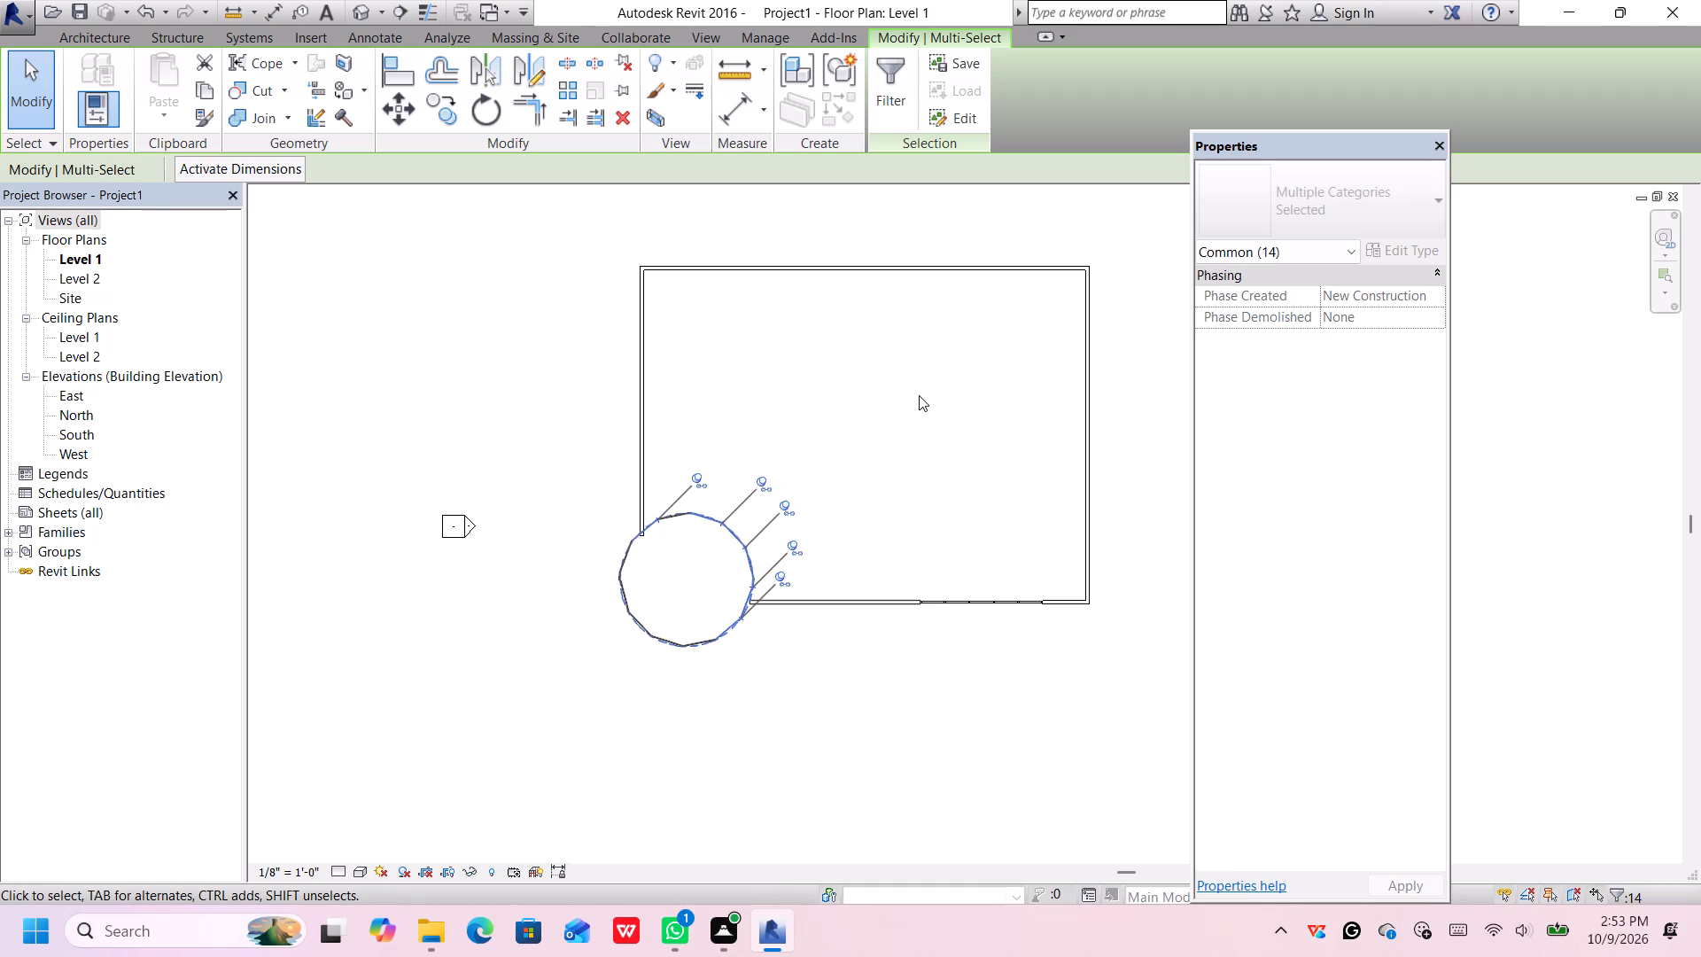
pyautogui.press('Down')
pyautogui.press('Down')
pyautogui.press('Left')
pyautogui.press('Left')
pyautogui.press('Left')
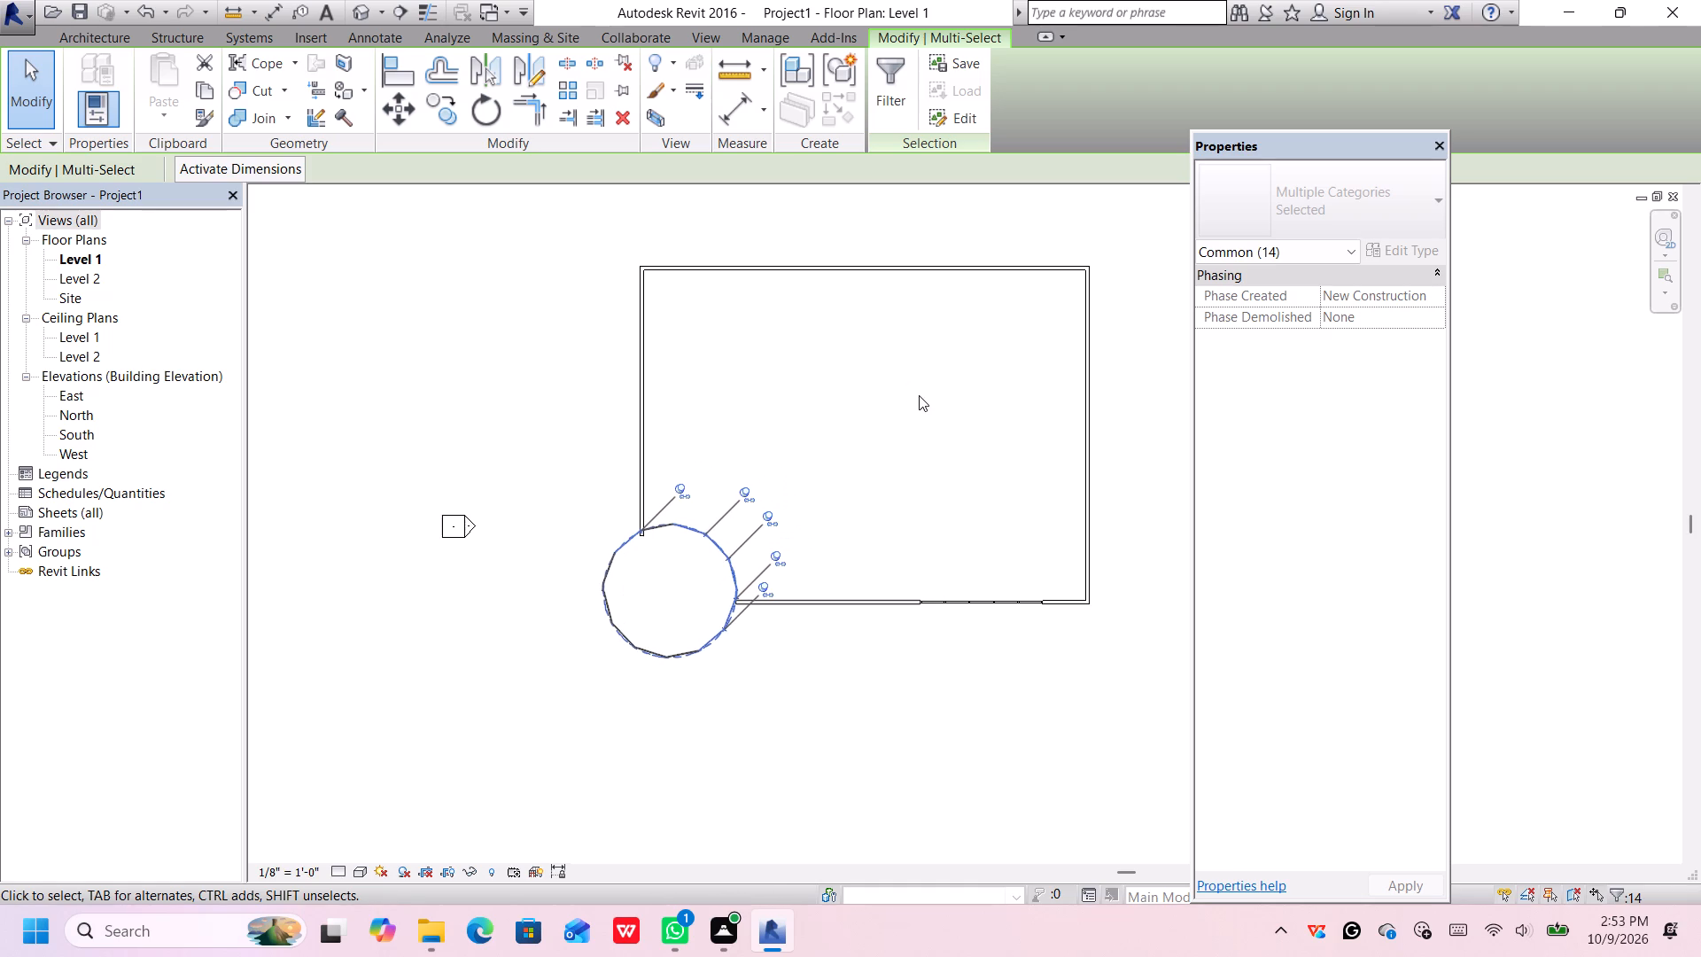
pyautogui.press('Down')
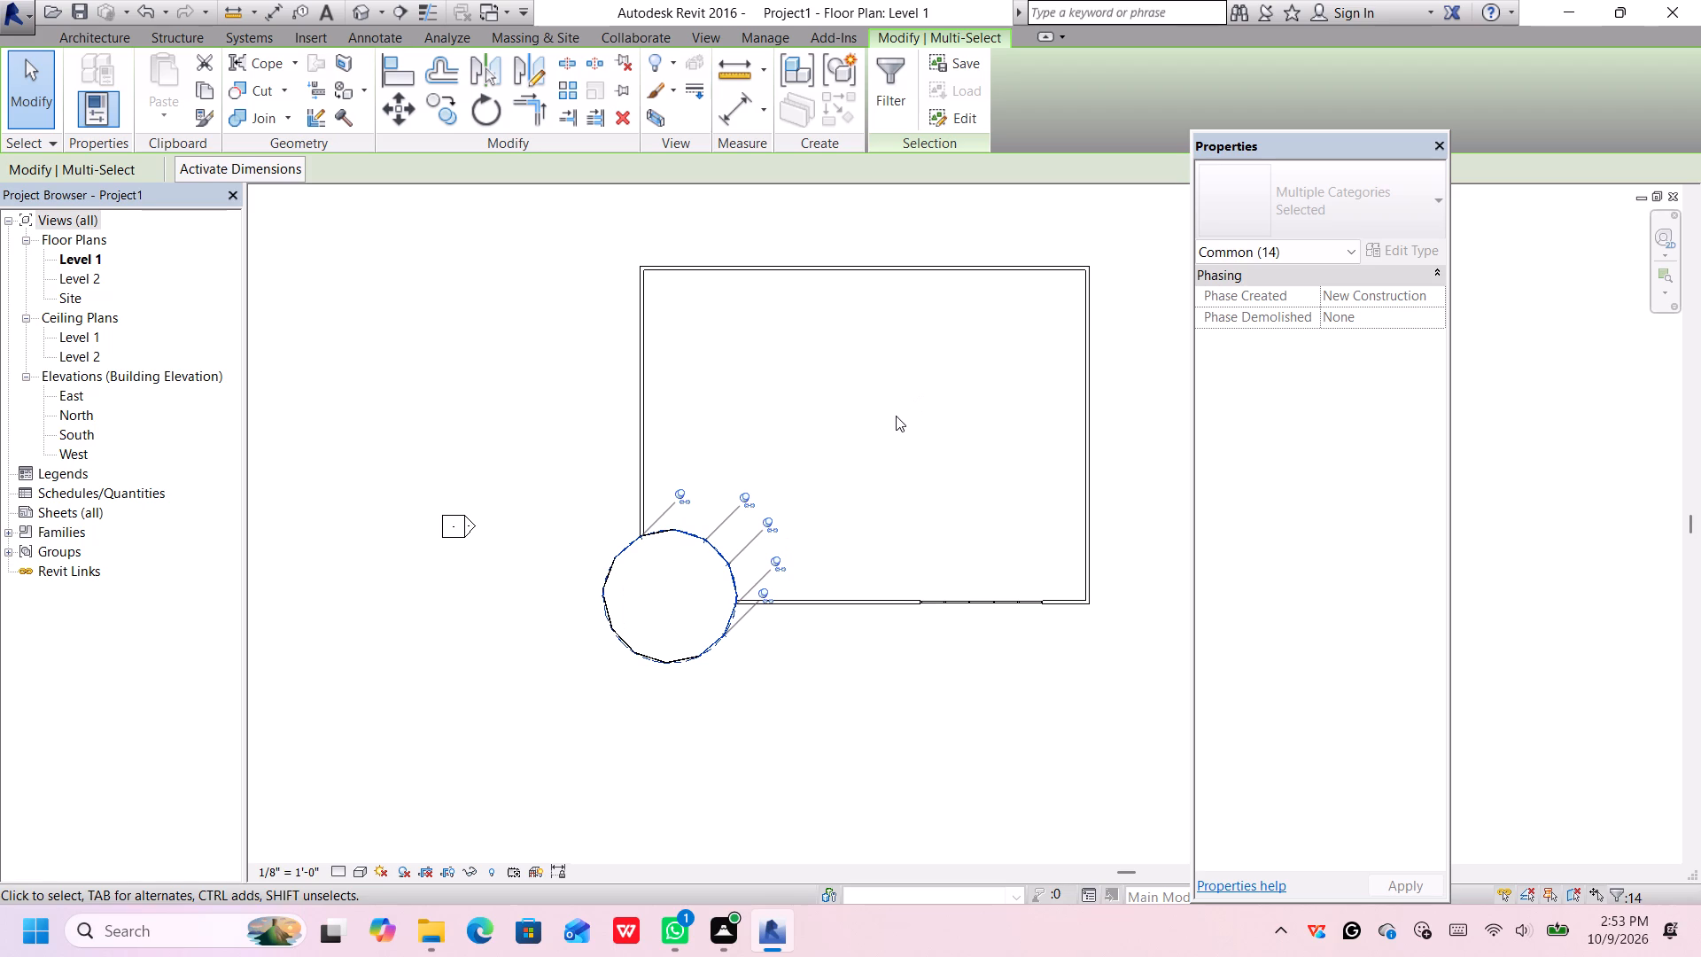
pyautogui.click(823, 499)
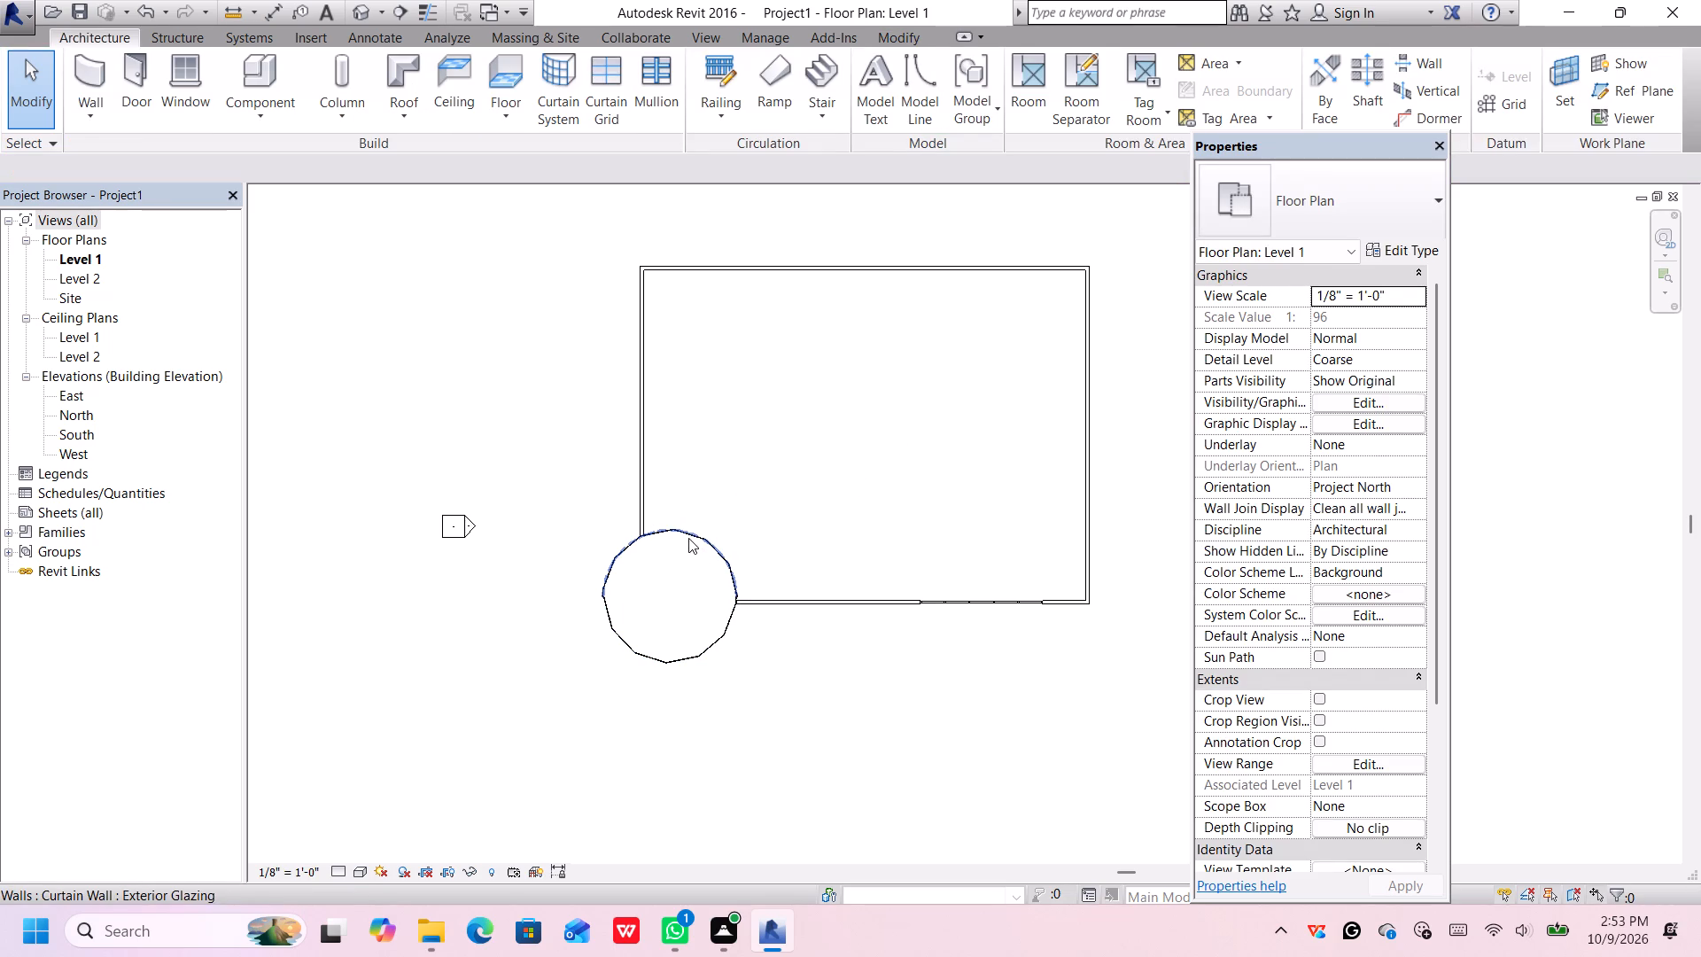
pyautogui.click(689, 535)
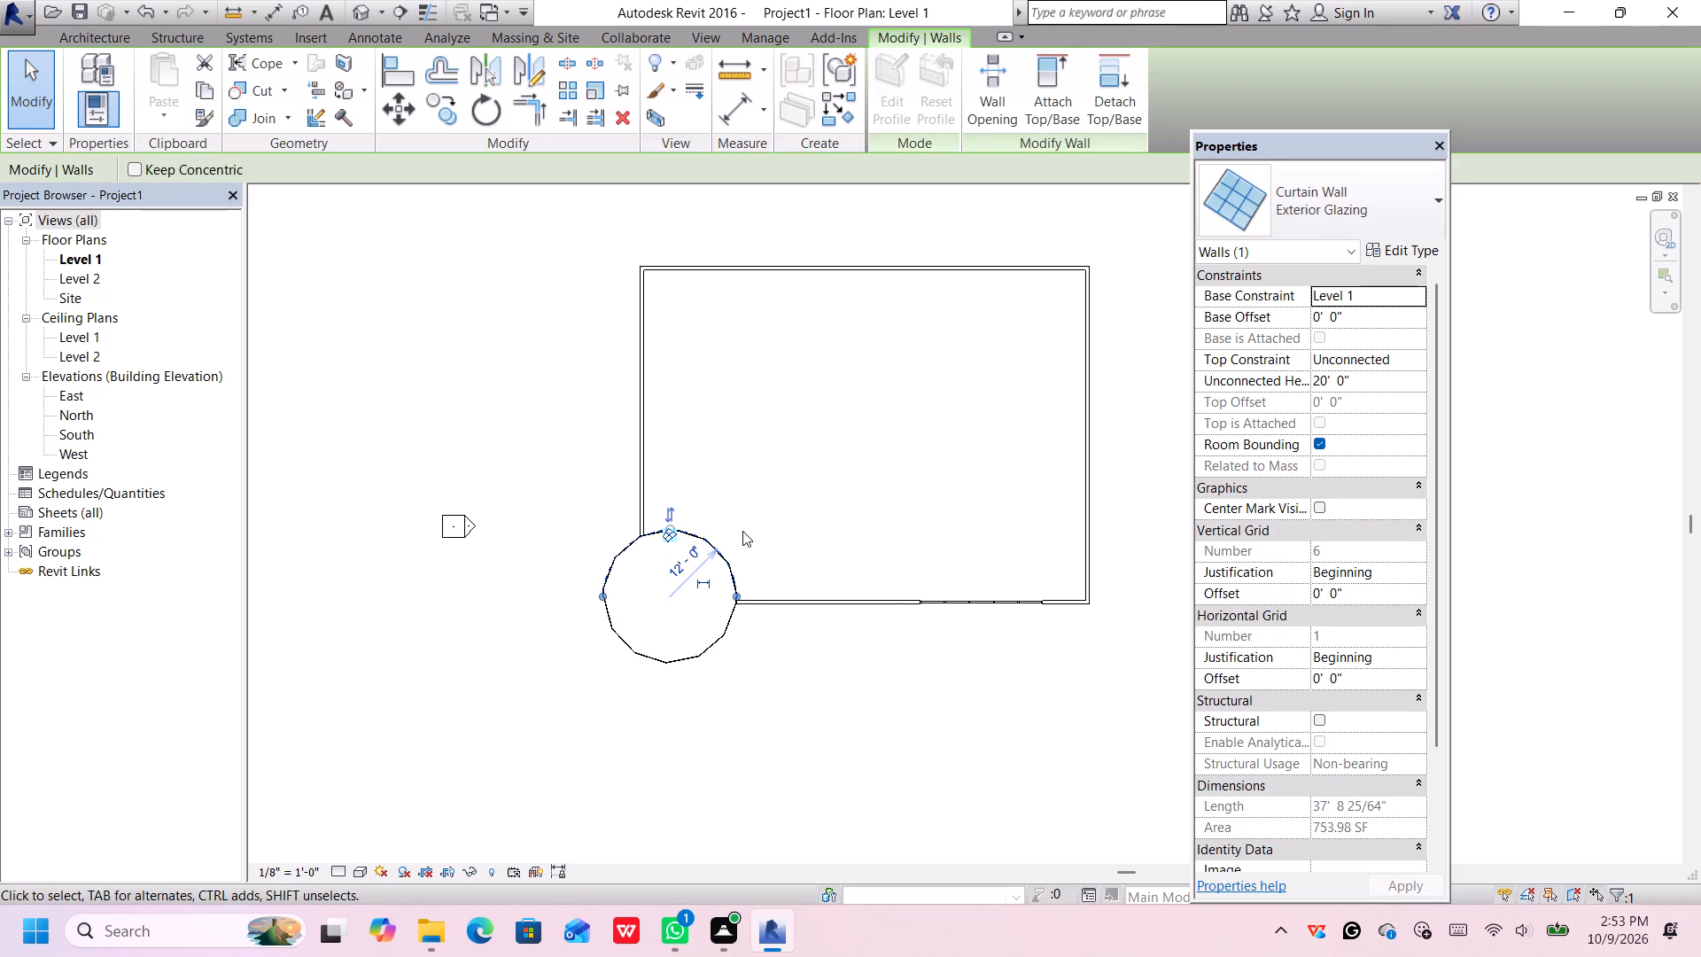
pyautogui.press('Escape')
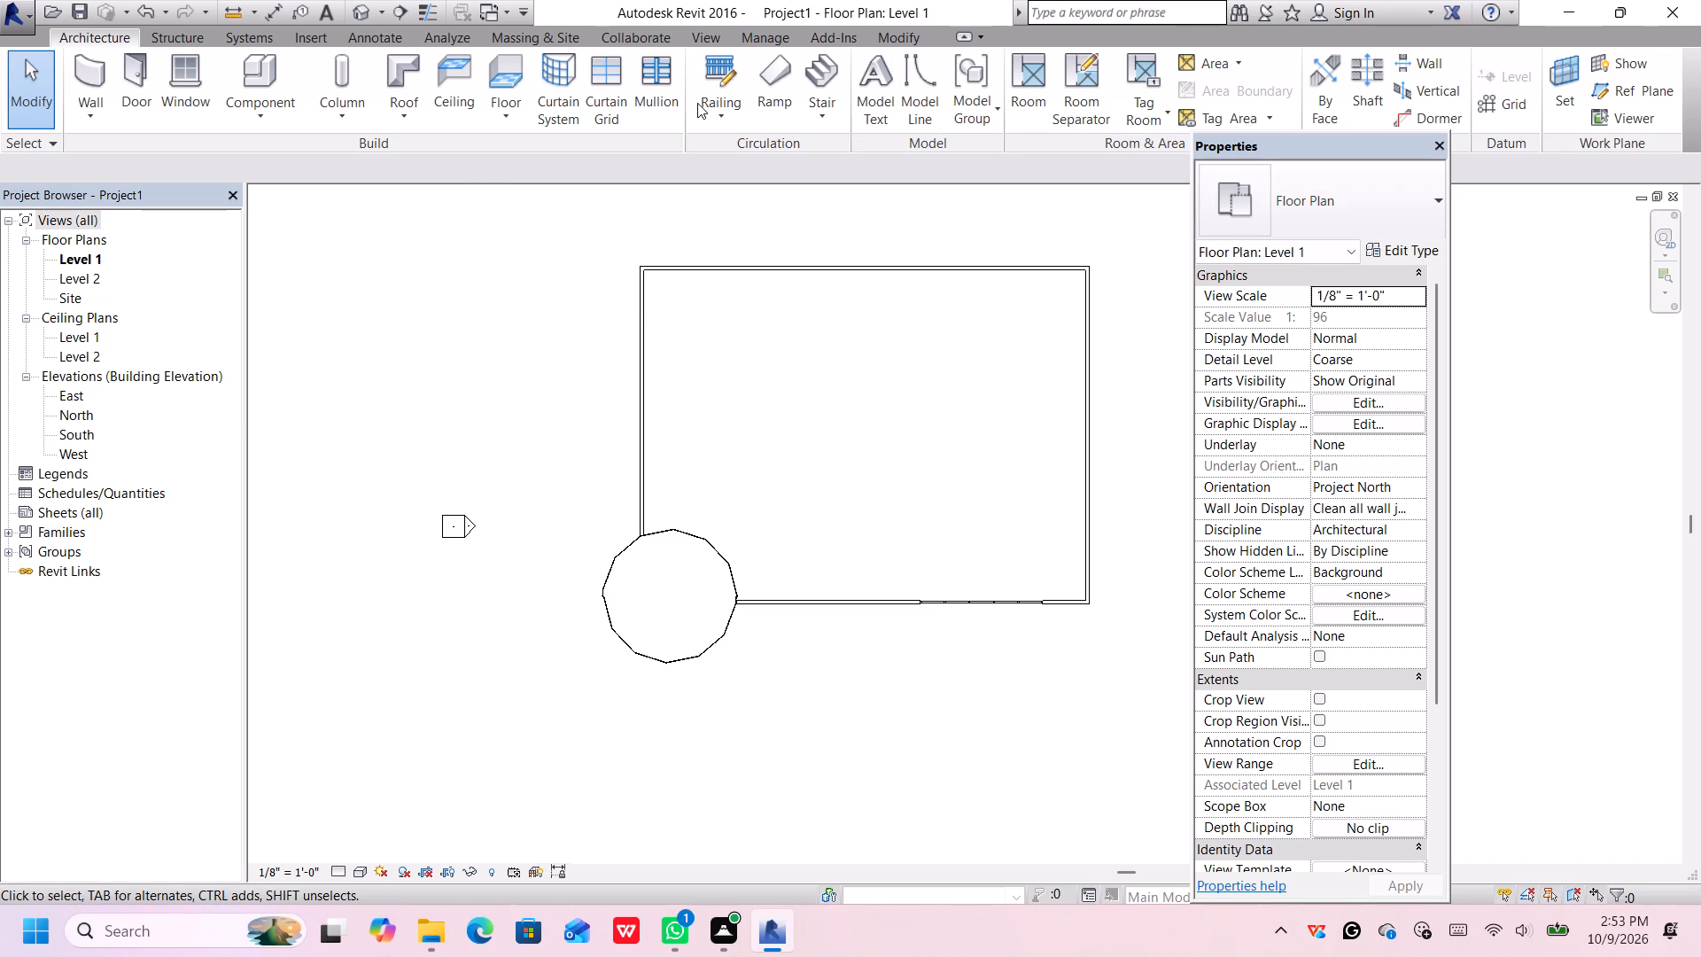
# Draw a start-end-radius arc wall from the west wall's end to the south wall's end, about 12' radius, following the circular glazing.
pyautogui.click(81, 85)
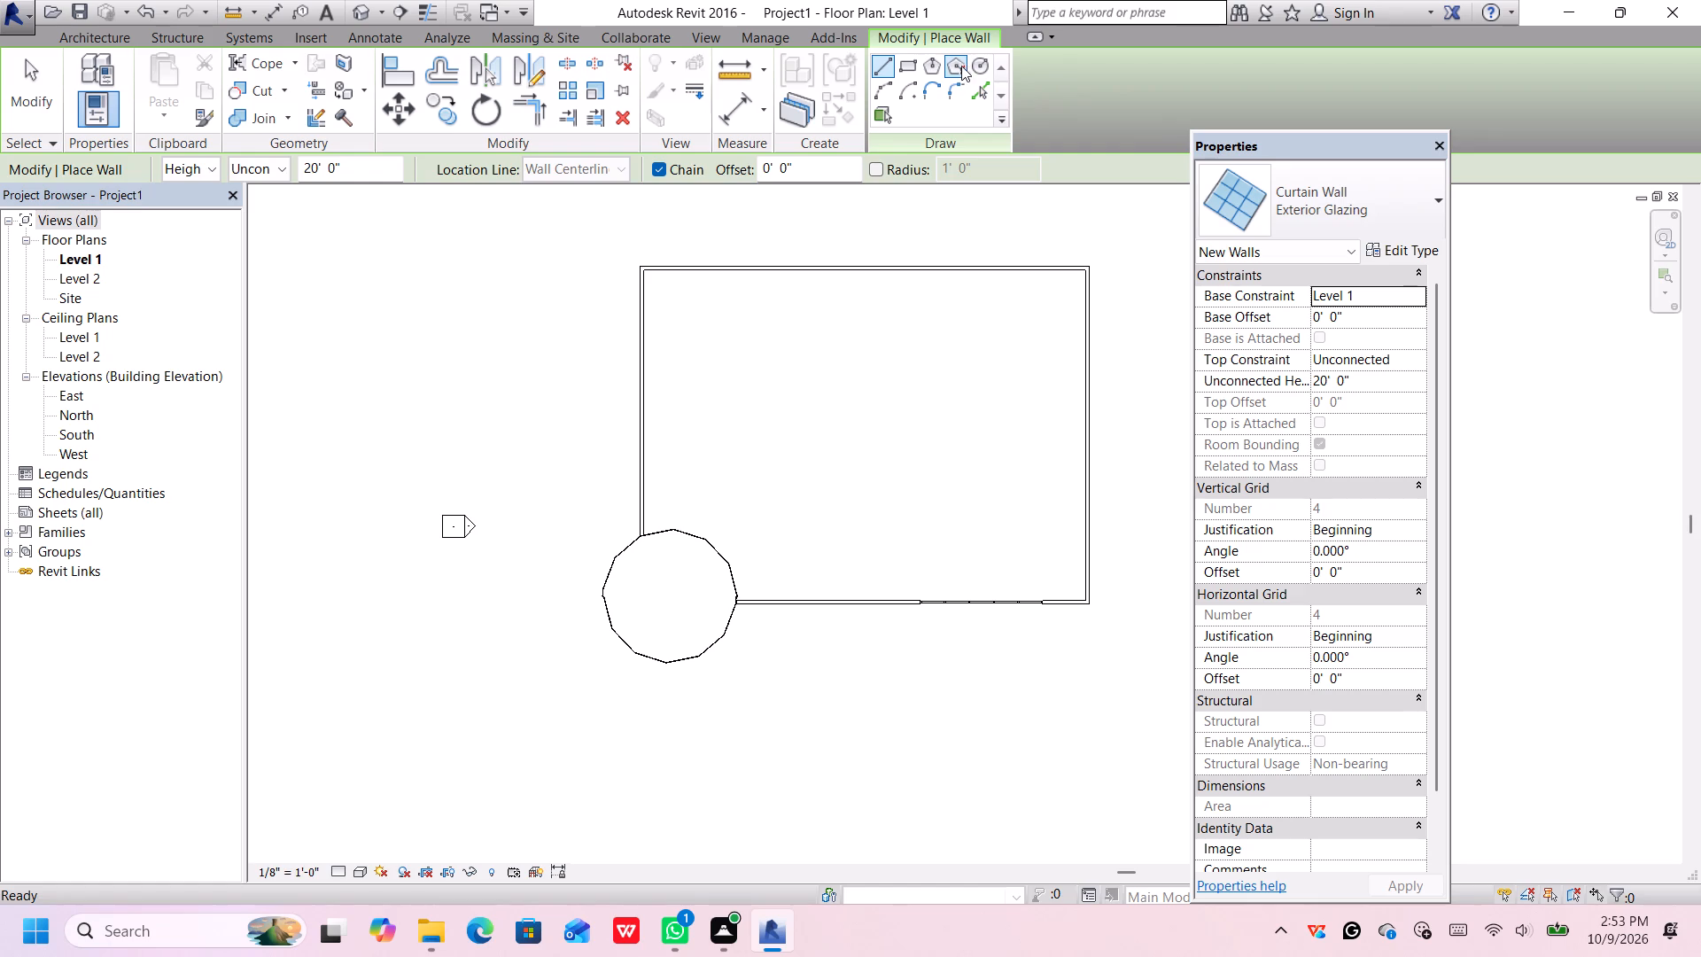
pyautogui.click(876, 91)
pyautogui.click(645, 536)
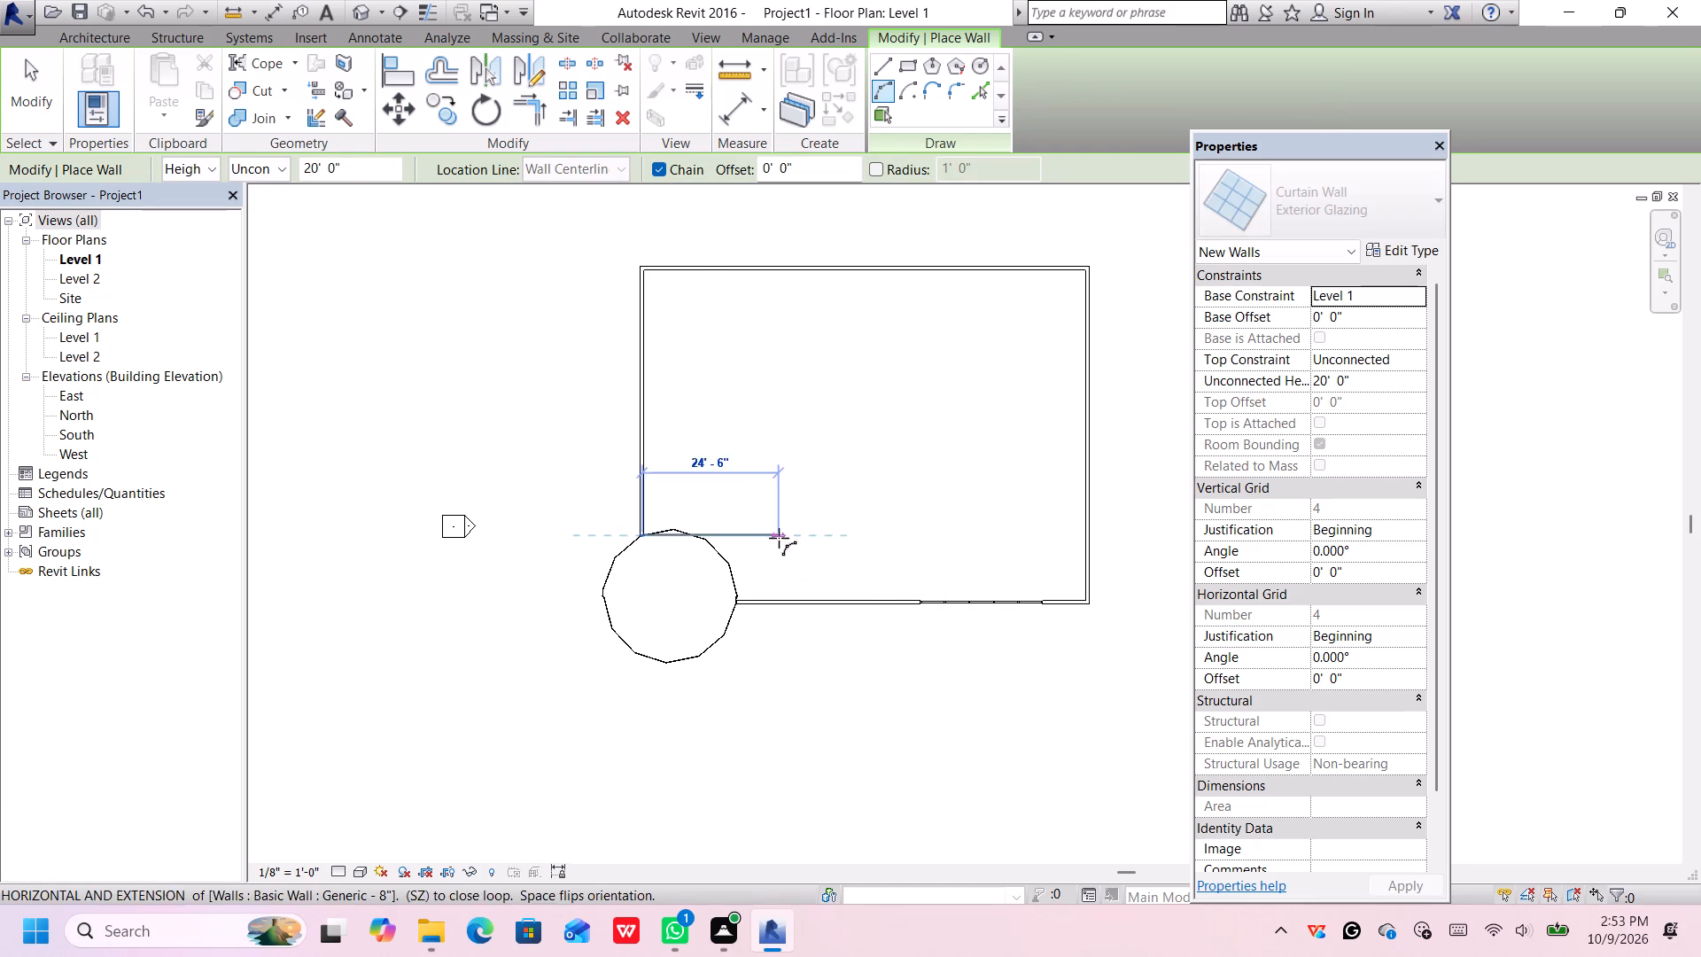
pyautogui.click(738, 595)
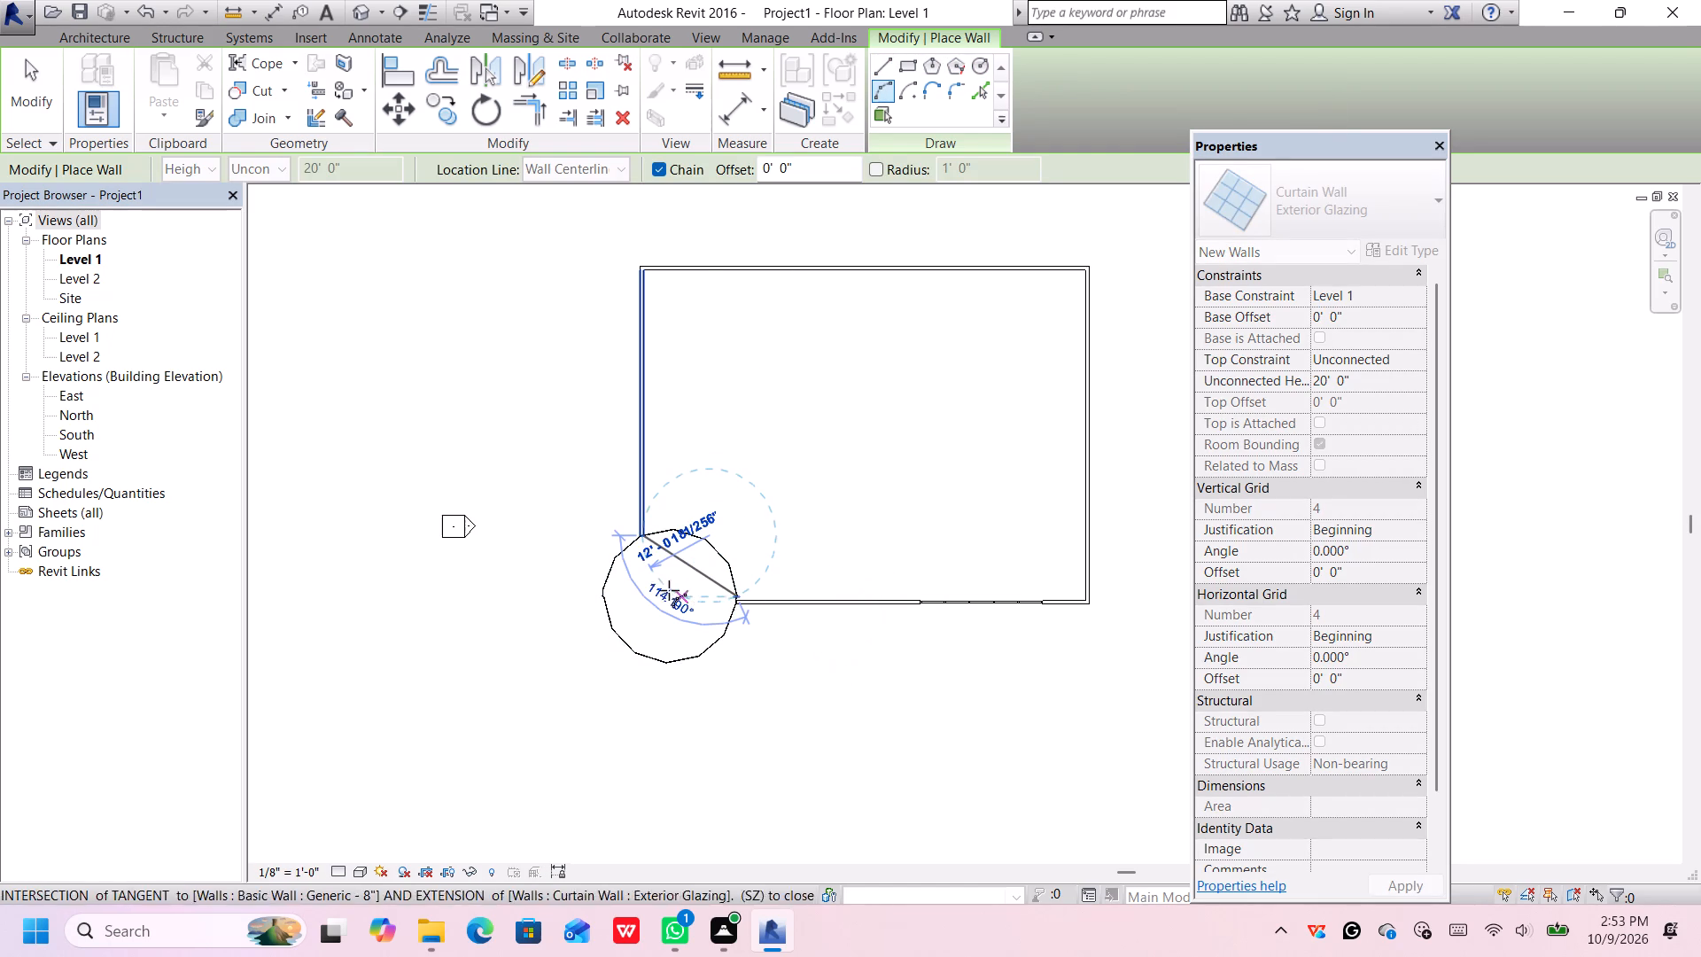
pyautogui.click(692, 544)
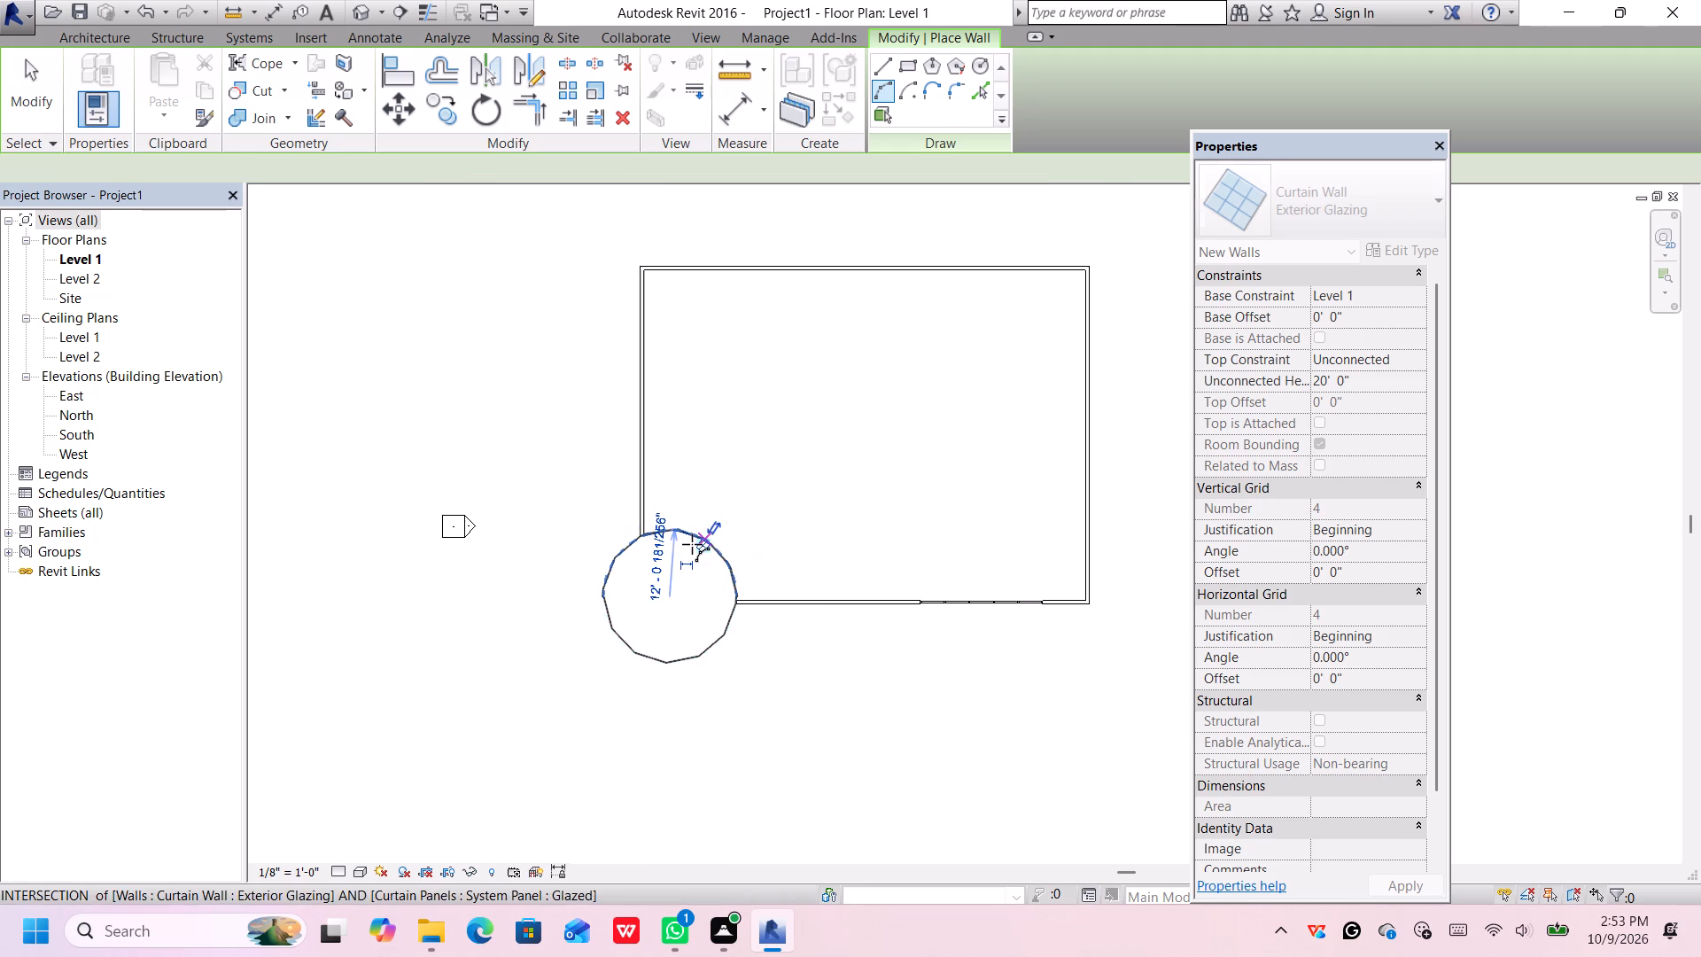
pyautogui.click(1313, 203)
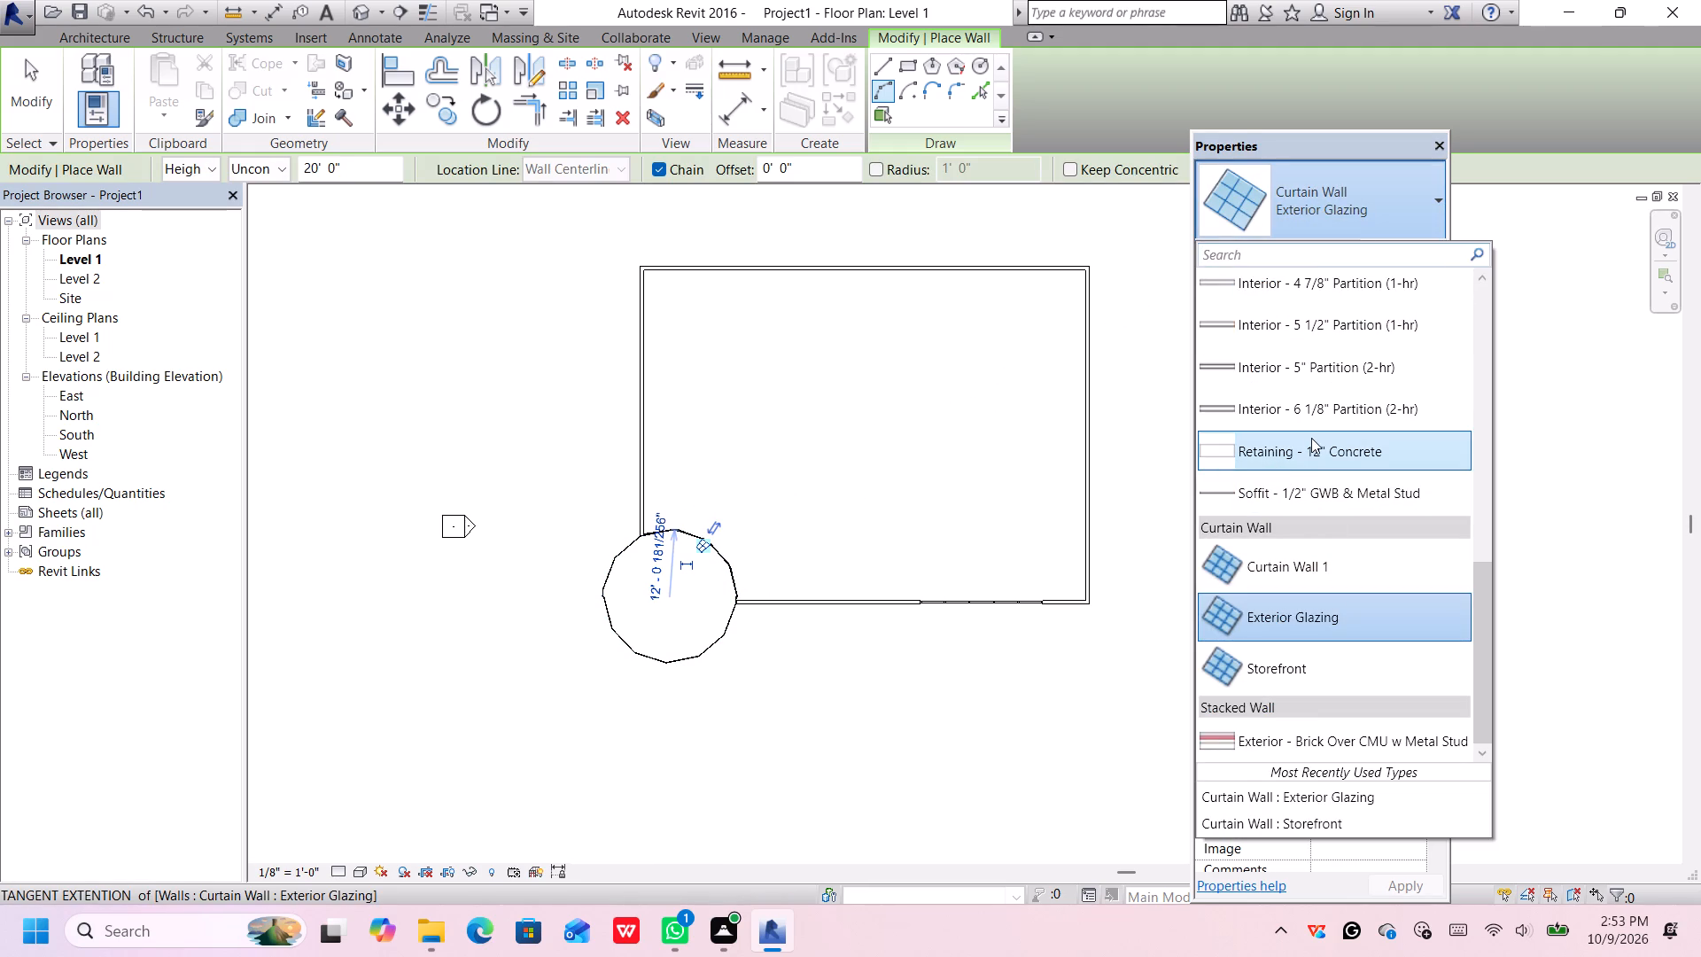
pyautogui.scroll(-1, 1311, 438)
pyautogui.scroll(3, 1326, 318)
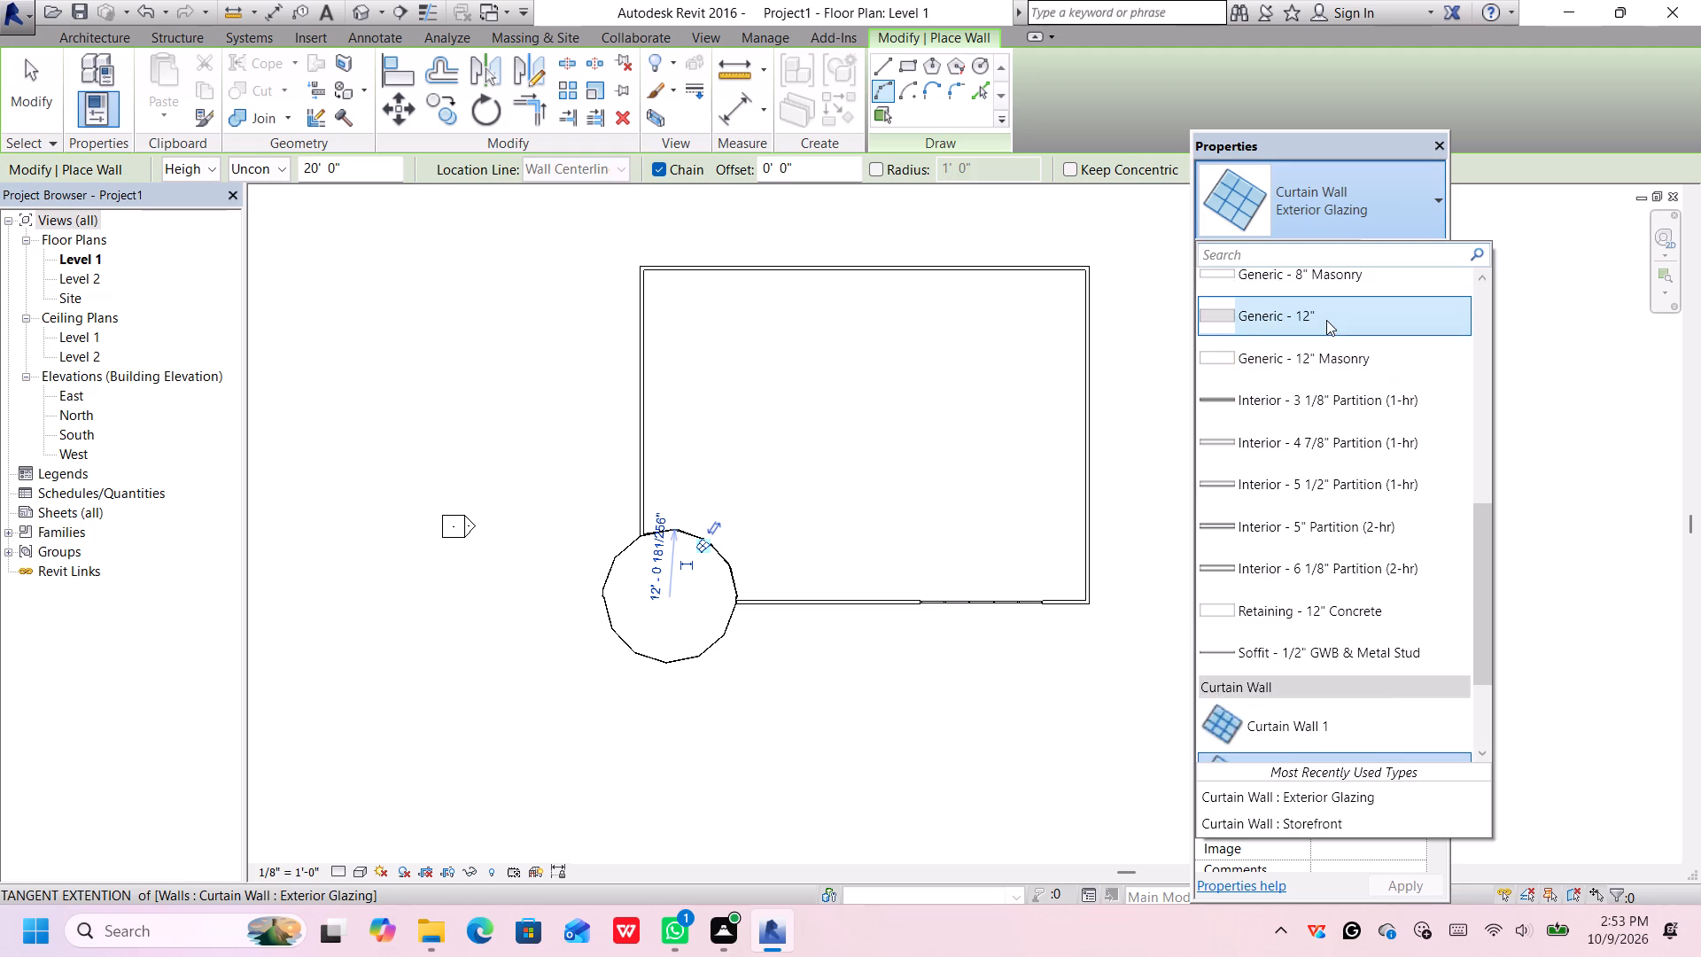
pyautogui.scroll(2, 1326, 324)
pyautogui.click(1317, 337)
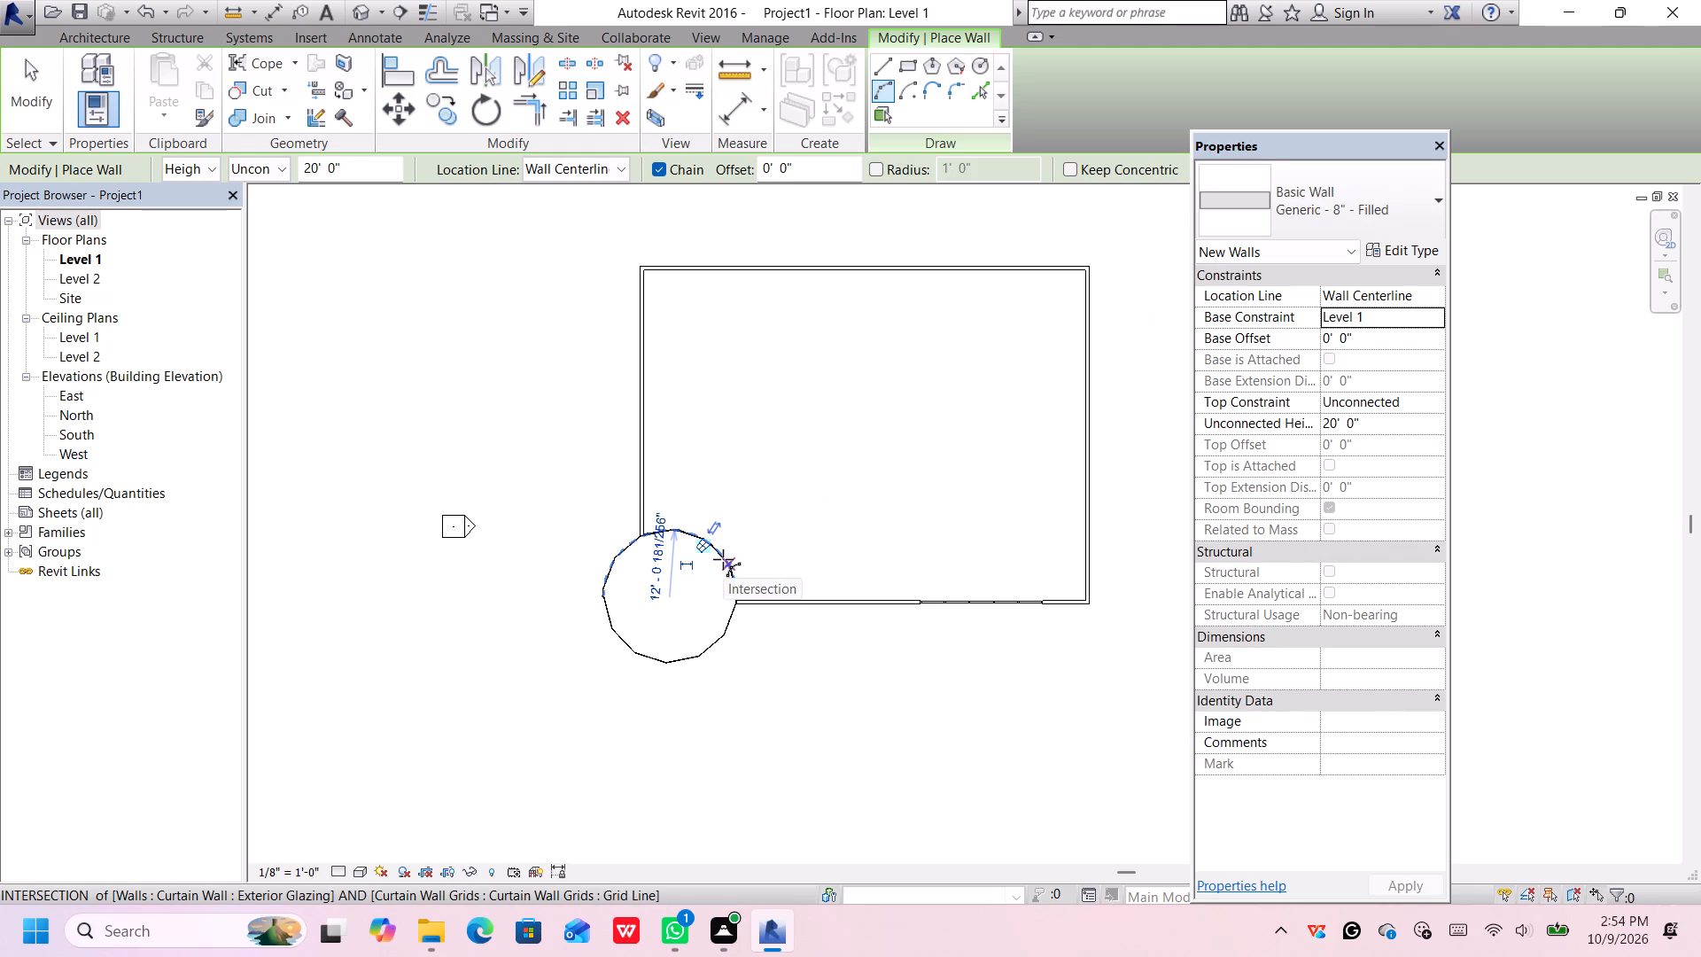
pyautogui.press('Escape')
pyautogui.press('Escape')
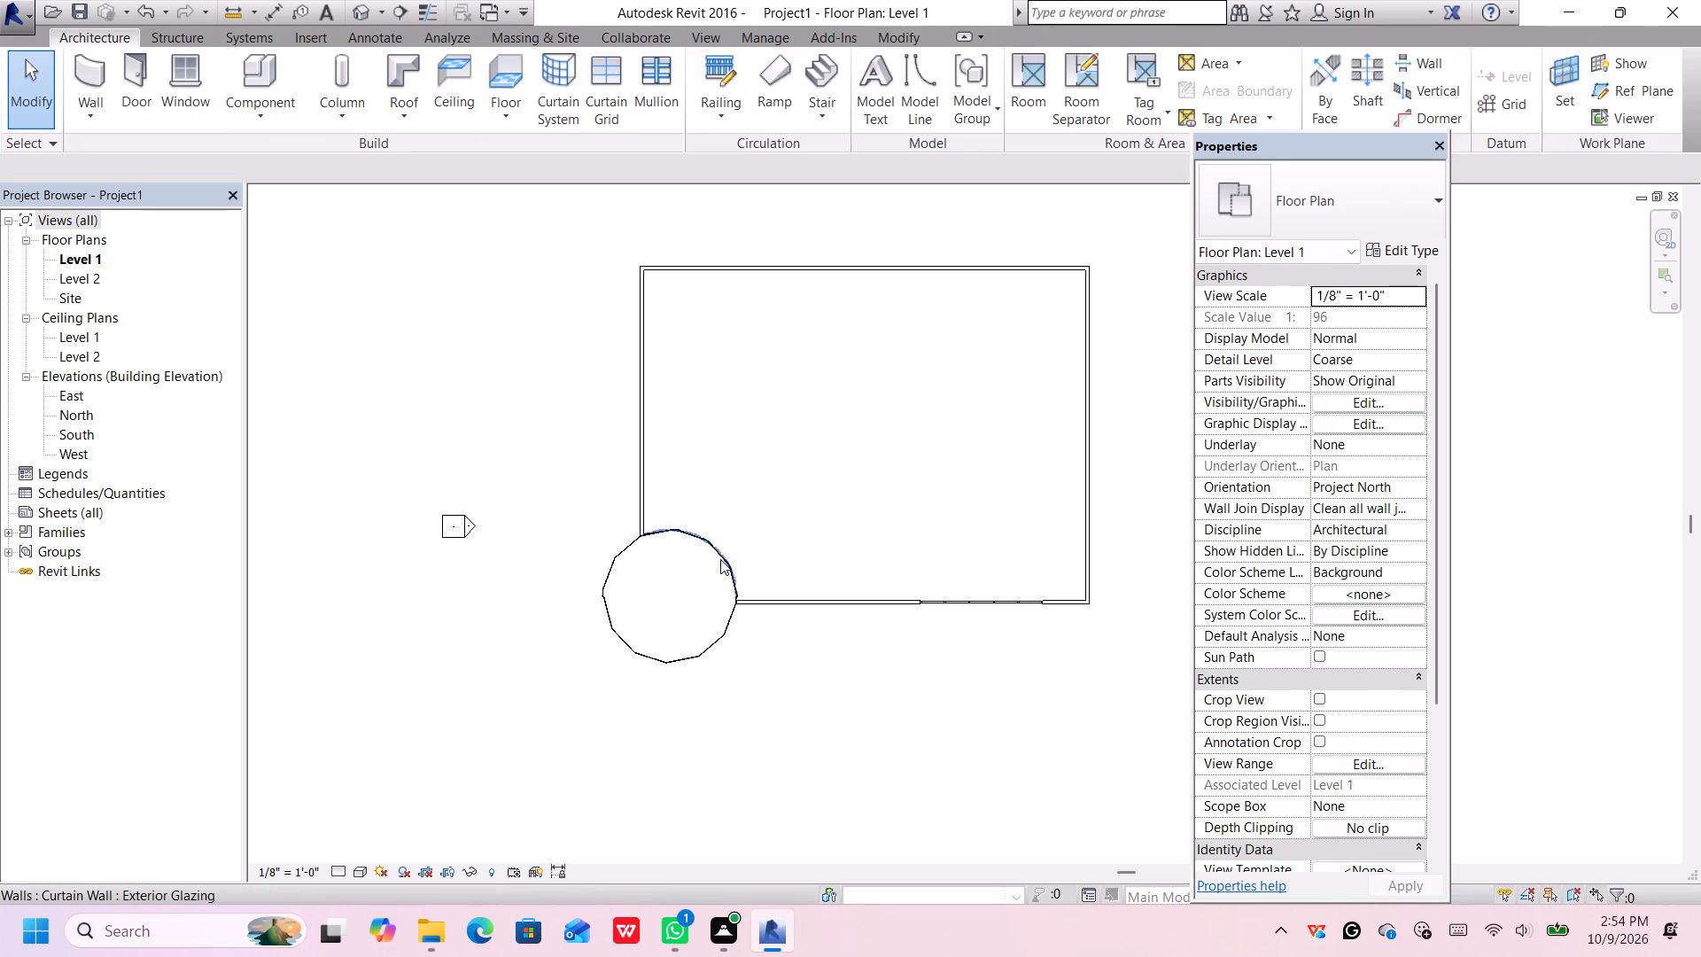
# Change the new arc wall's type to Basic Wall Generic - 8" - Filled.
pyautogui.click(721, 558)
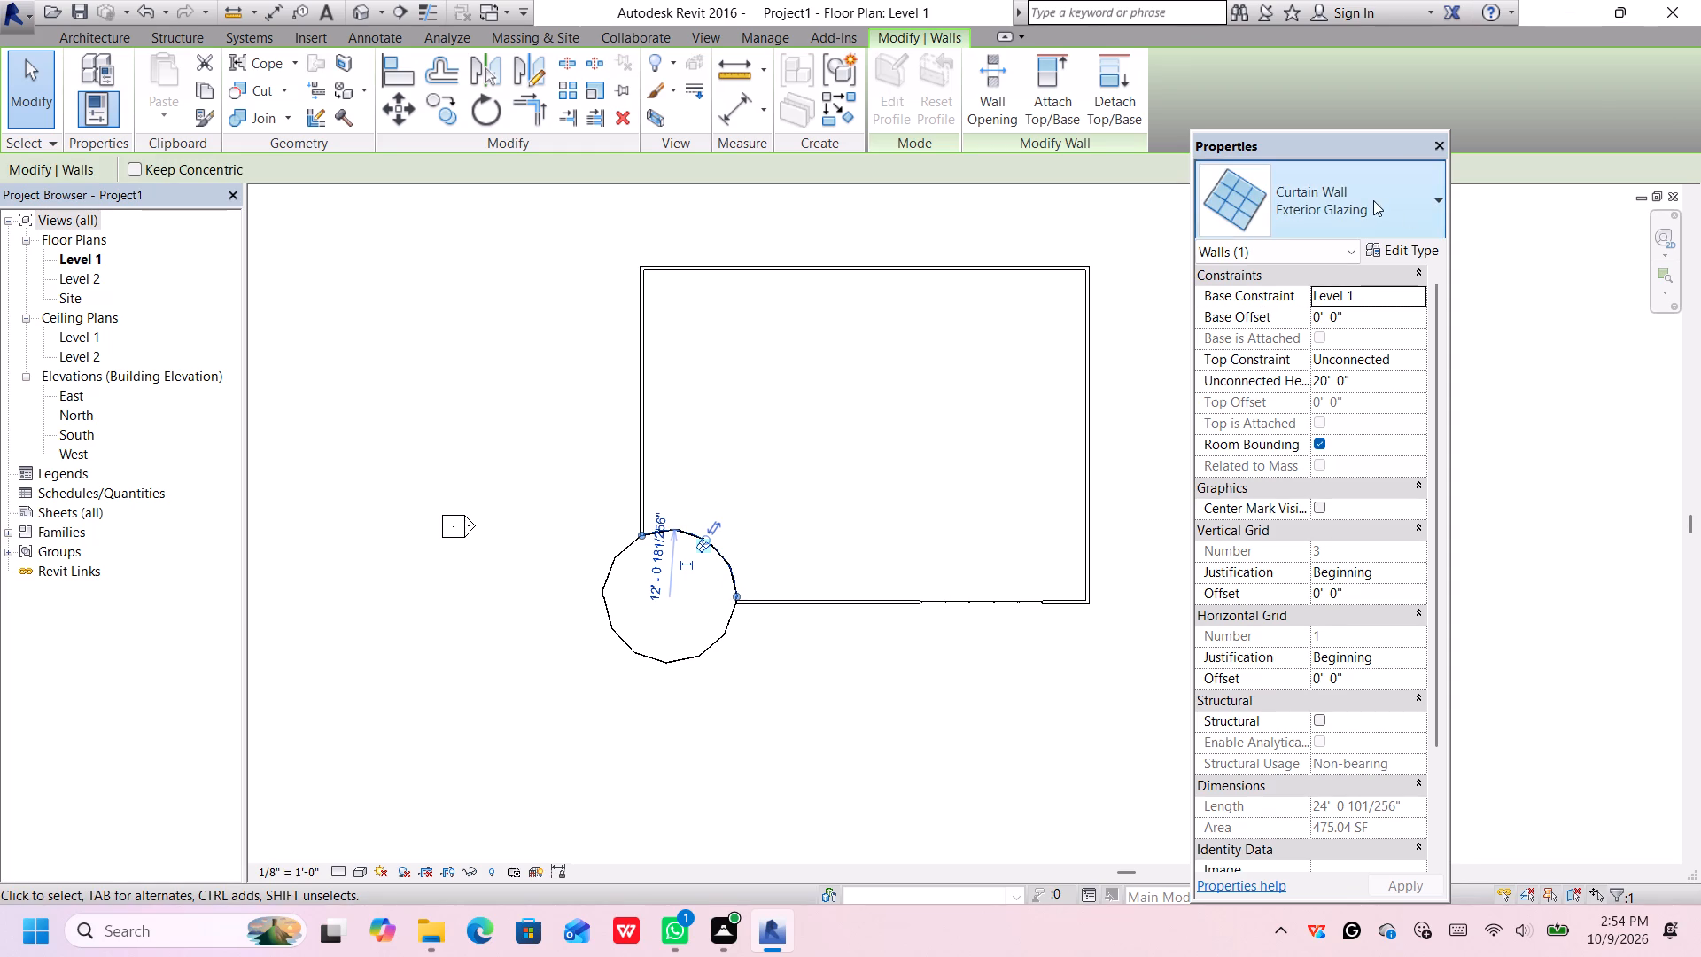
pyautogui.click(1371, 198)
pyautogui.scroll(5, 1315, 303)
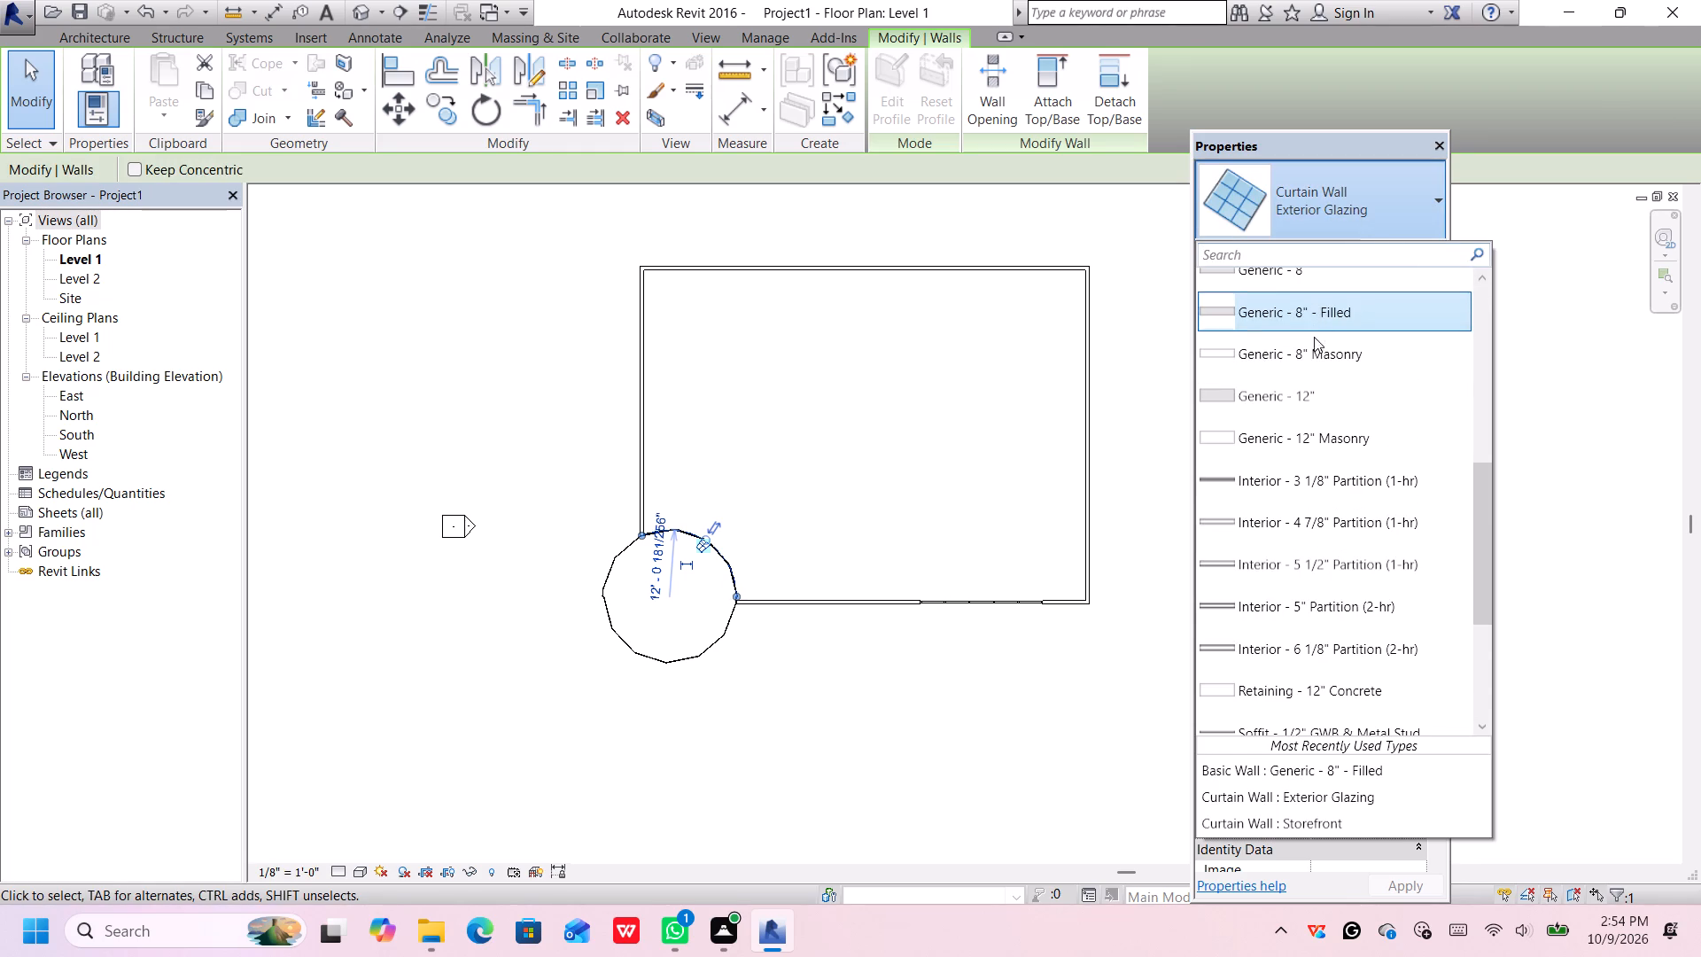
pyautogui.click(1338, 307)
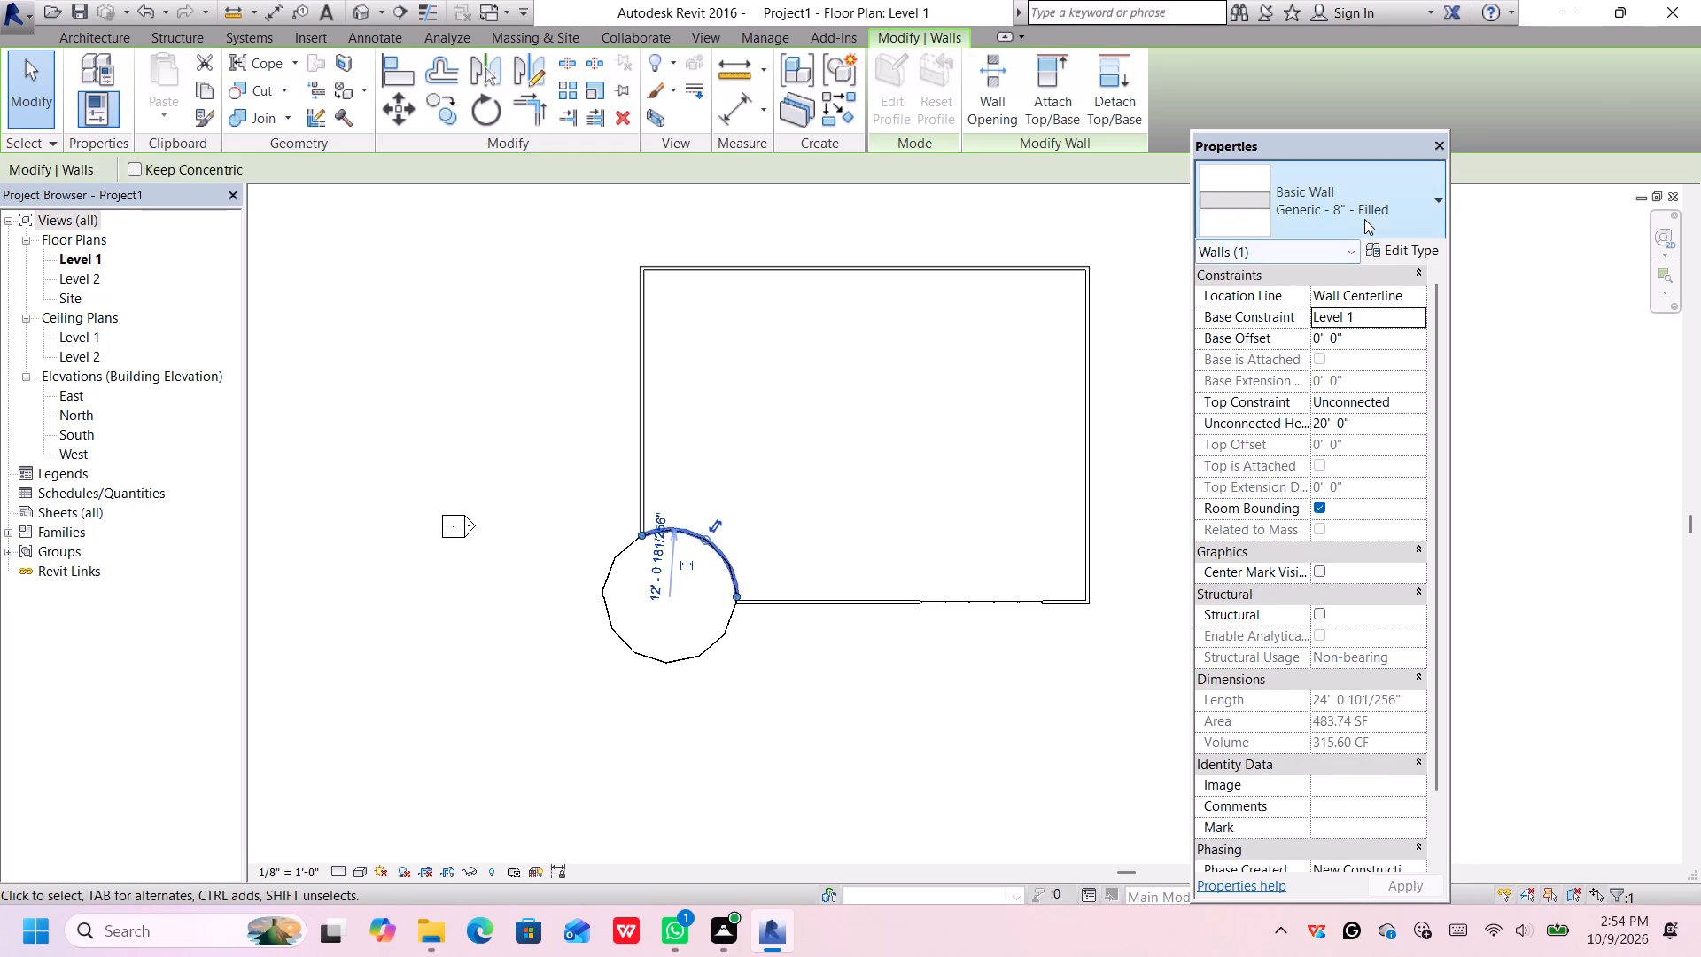
# Change the arc wall's type to Basic Wall Generic - 8" and dismiss the pop-up notification.
pyautogui.click(1364, 214)
pyautogui.scroll(2, 1295, 354)
pyautogui.click(1296, 378)
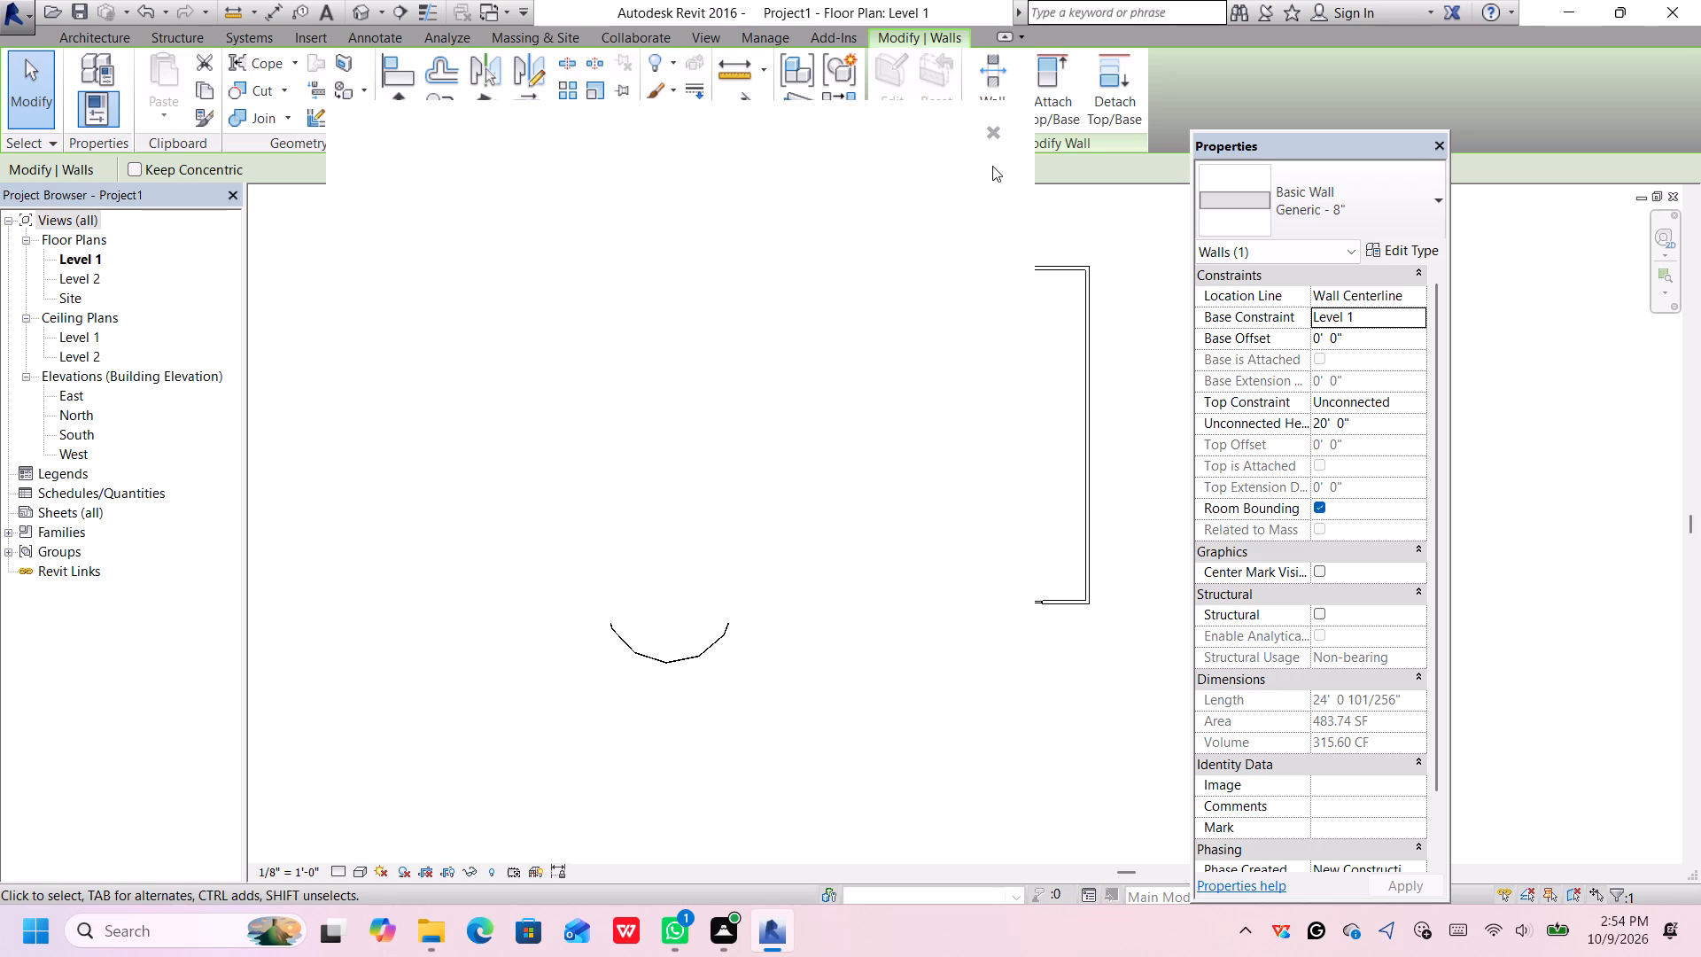
pyautogui.click(990, 125)
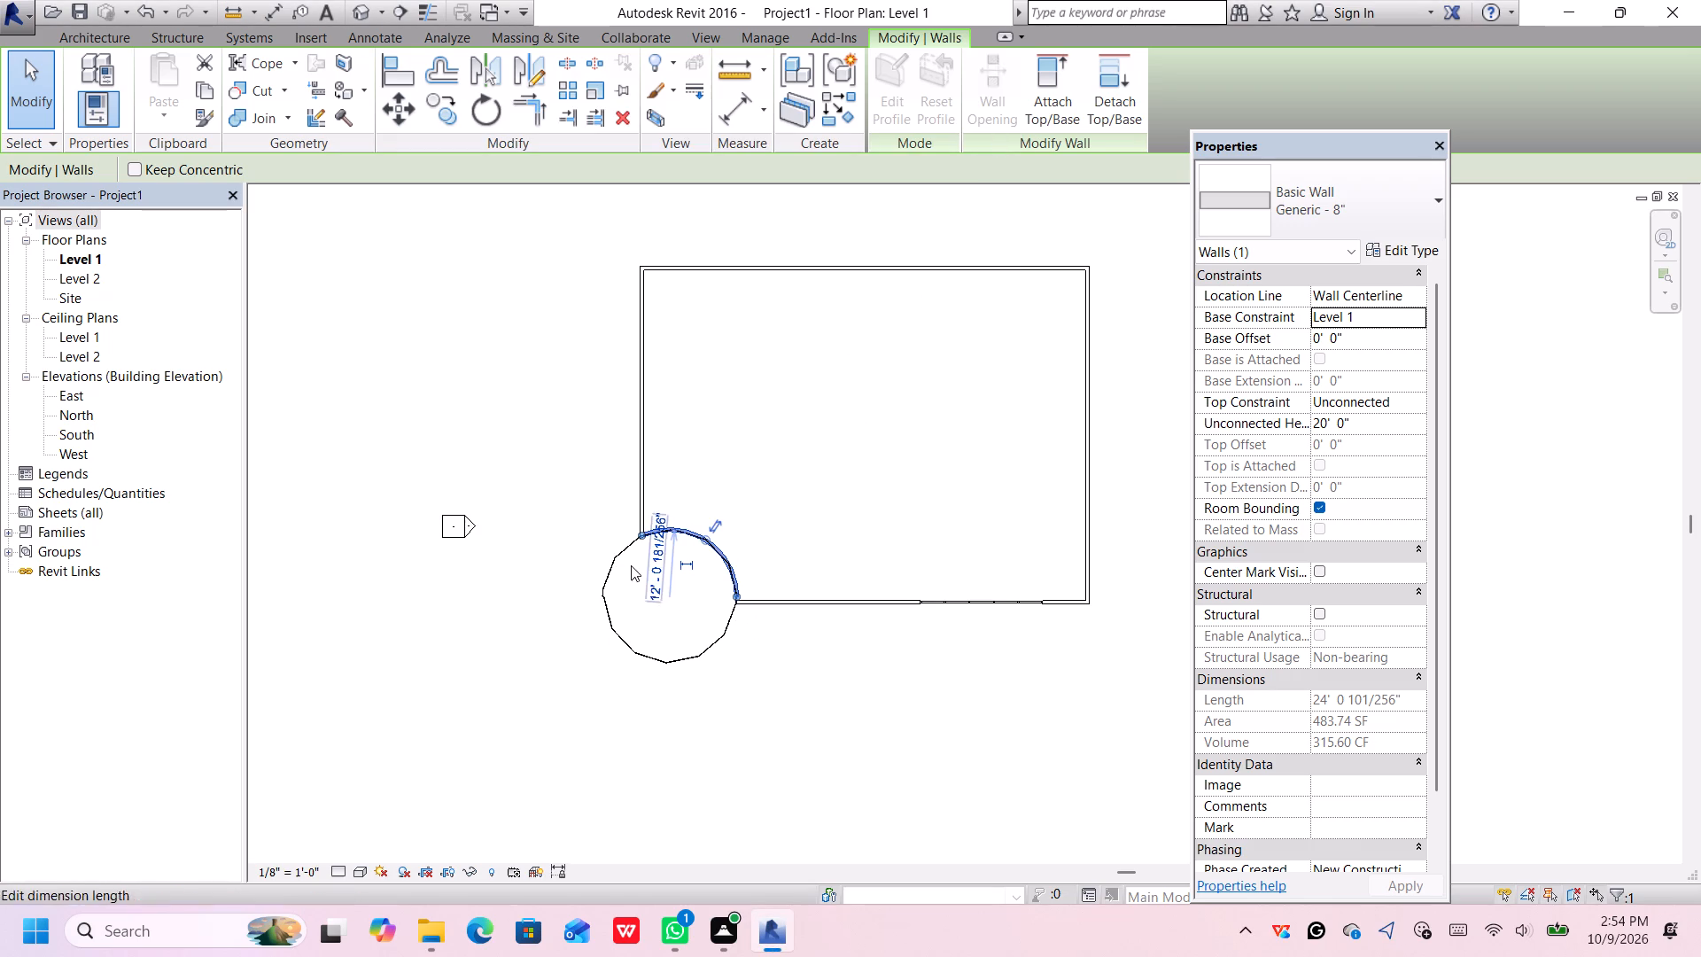
# Extend both ends of the arc wall slightly past the west and south walls, for a sweep of about 132°.
pyautogui.scroll(5, 630, 564)
pyautogui.scroll(-1, 636, 527)
pyautogui.scroll(4, 646, 519)
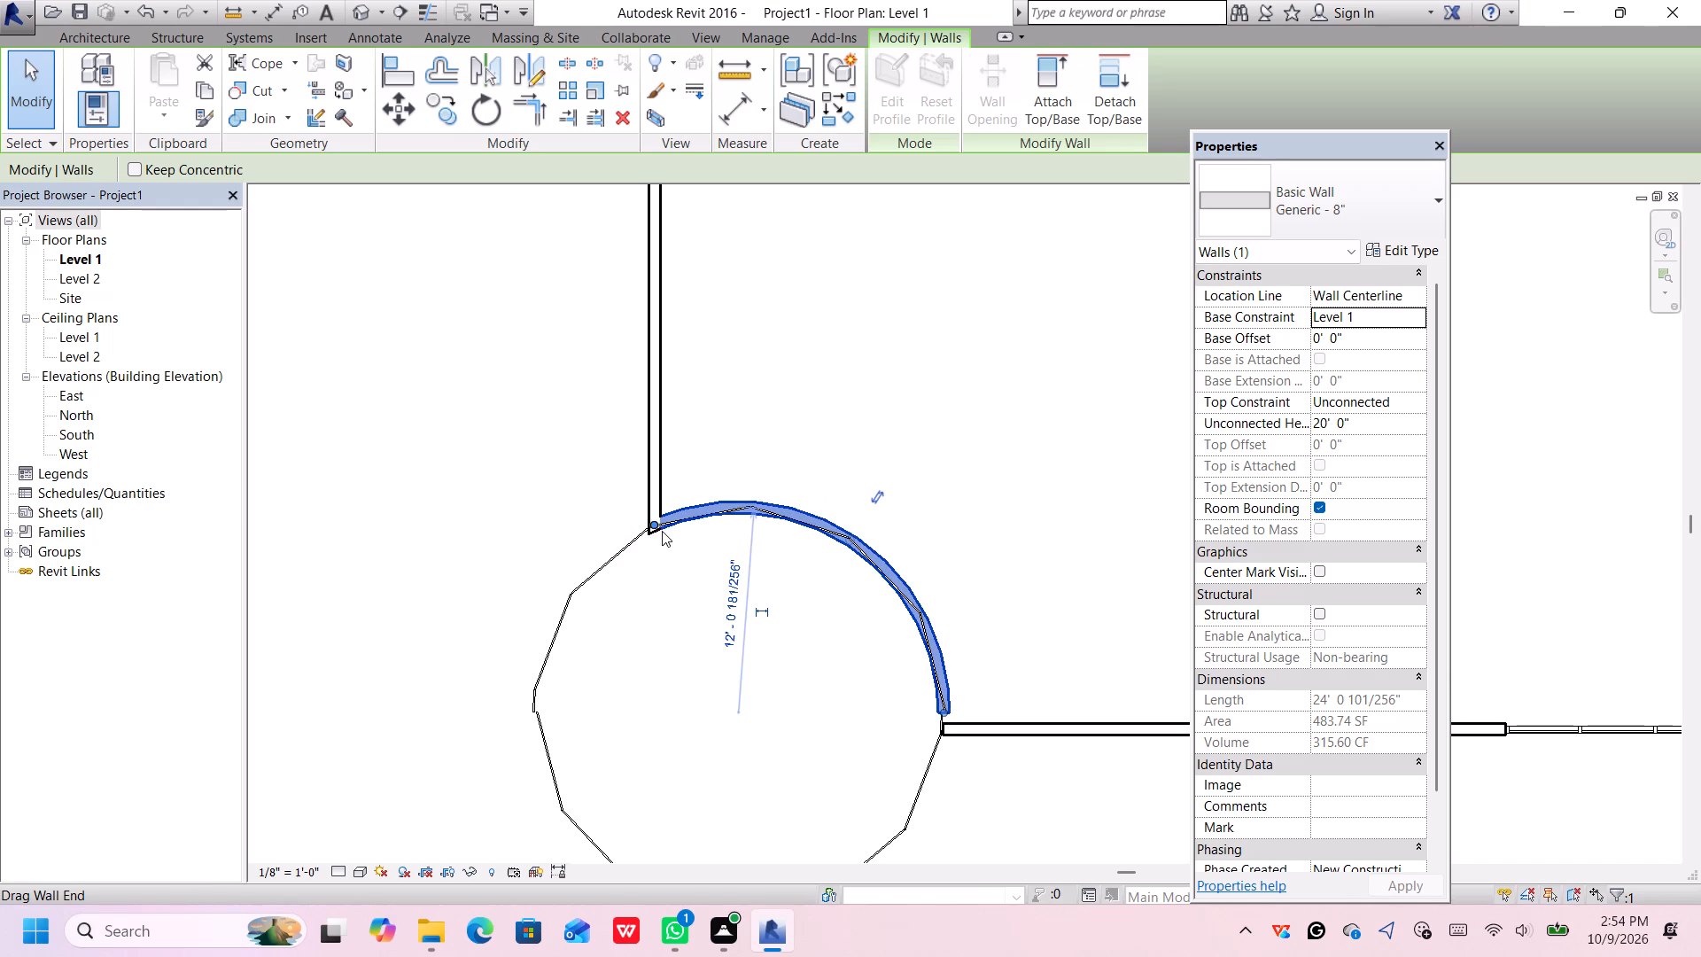
pyautogui.moveTo(653, 519); pyautogui.dragTo(643, 529)
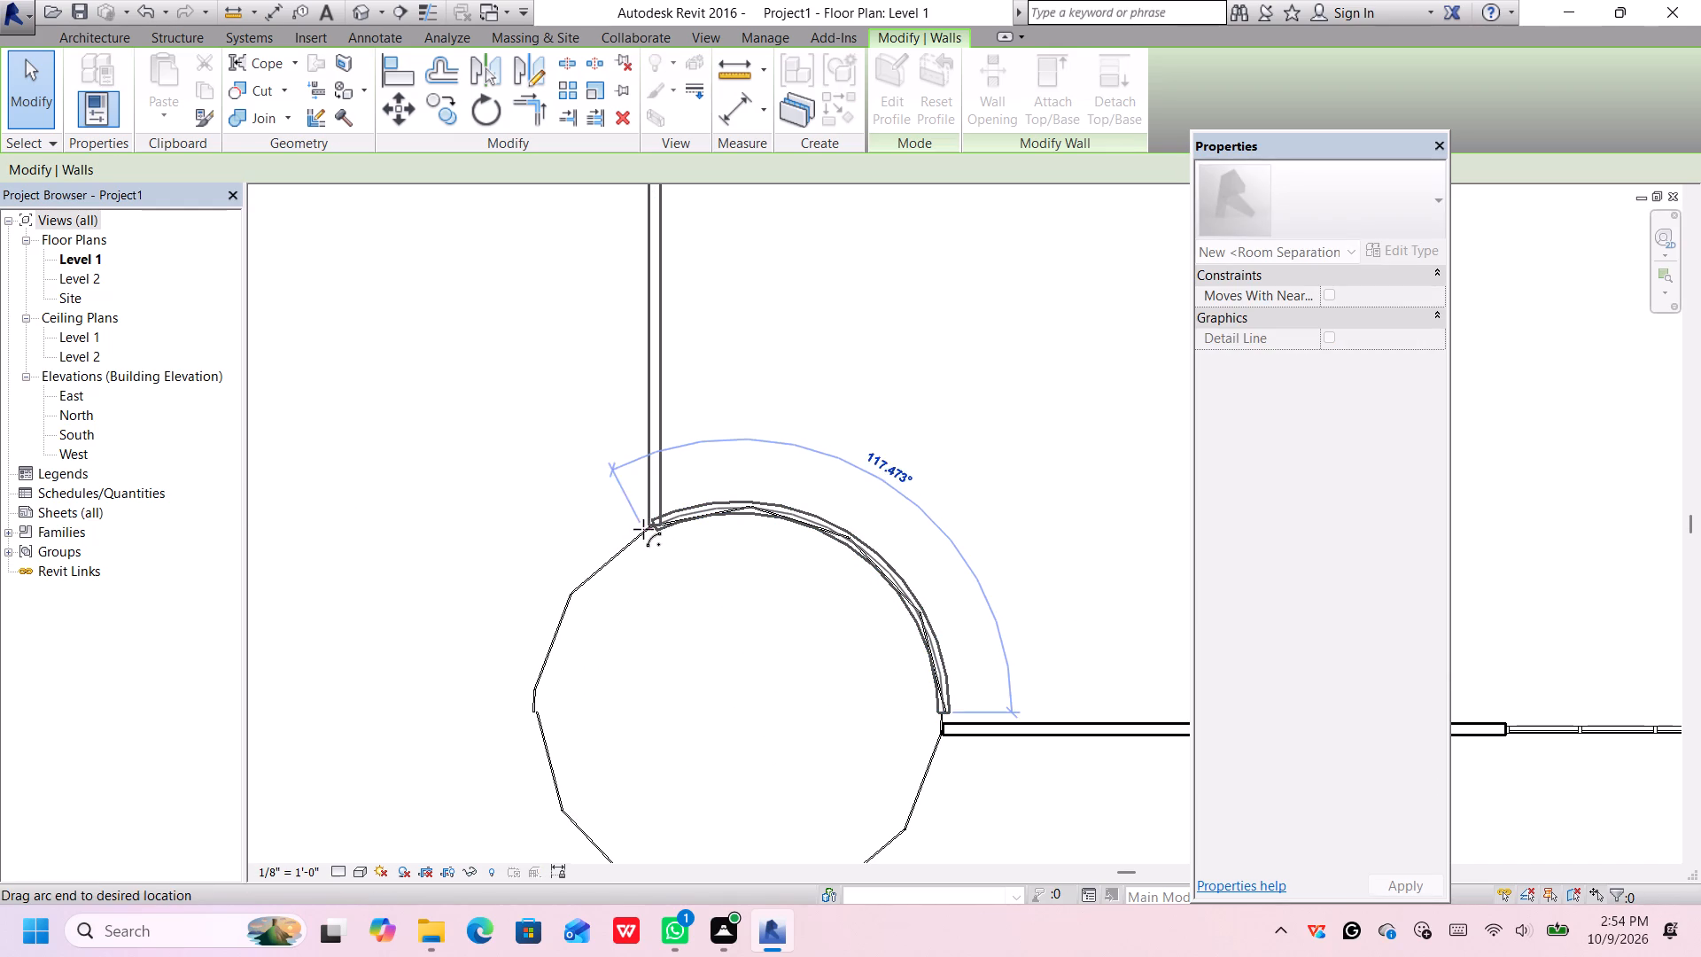
pyautogui.moveTo(643, 529); pyautogui.dragTo(631, 543)
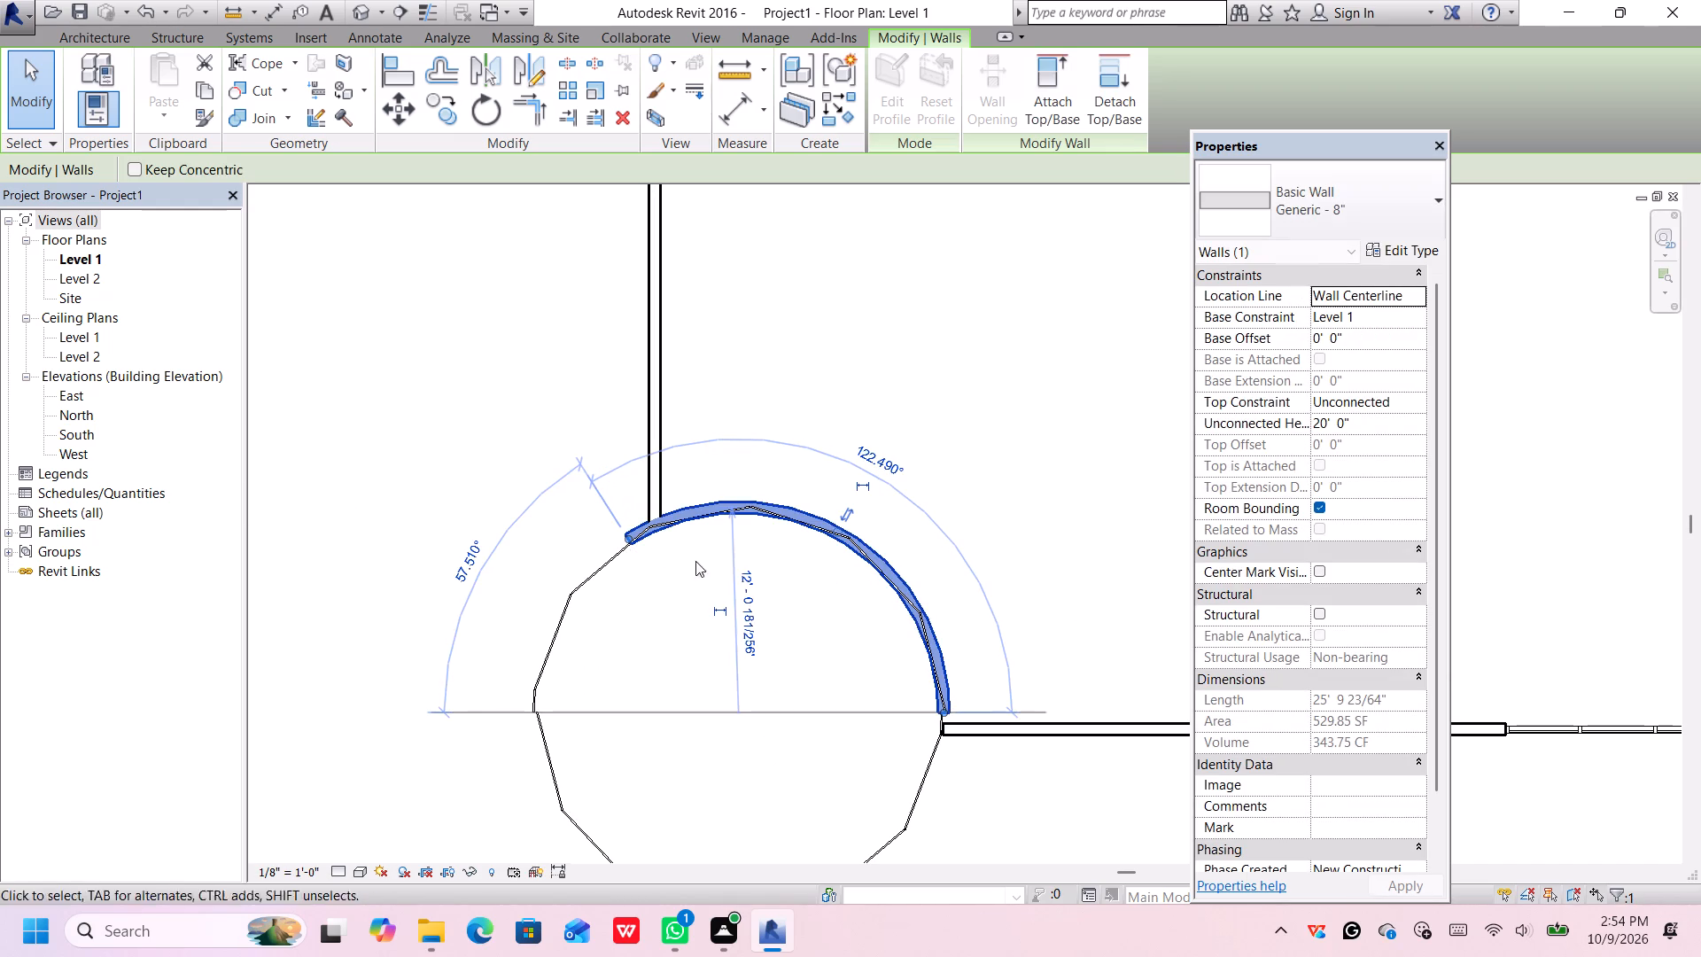
pyautogui.scroll(-1, 838, 661)
pyautogui.scroll(2, 838, 663)
pyautogui.moveTo(831, 653); pyautogui.dragTo(785, 583, button='middle')
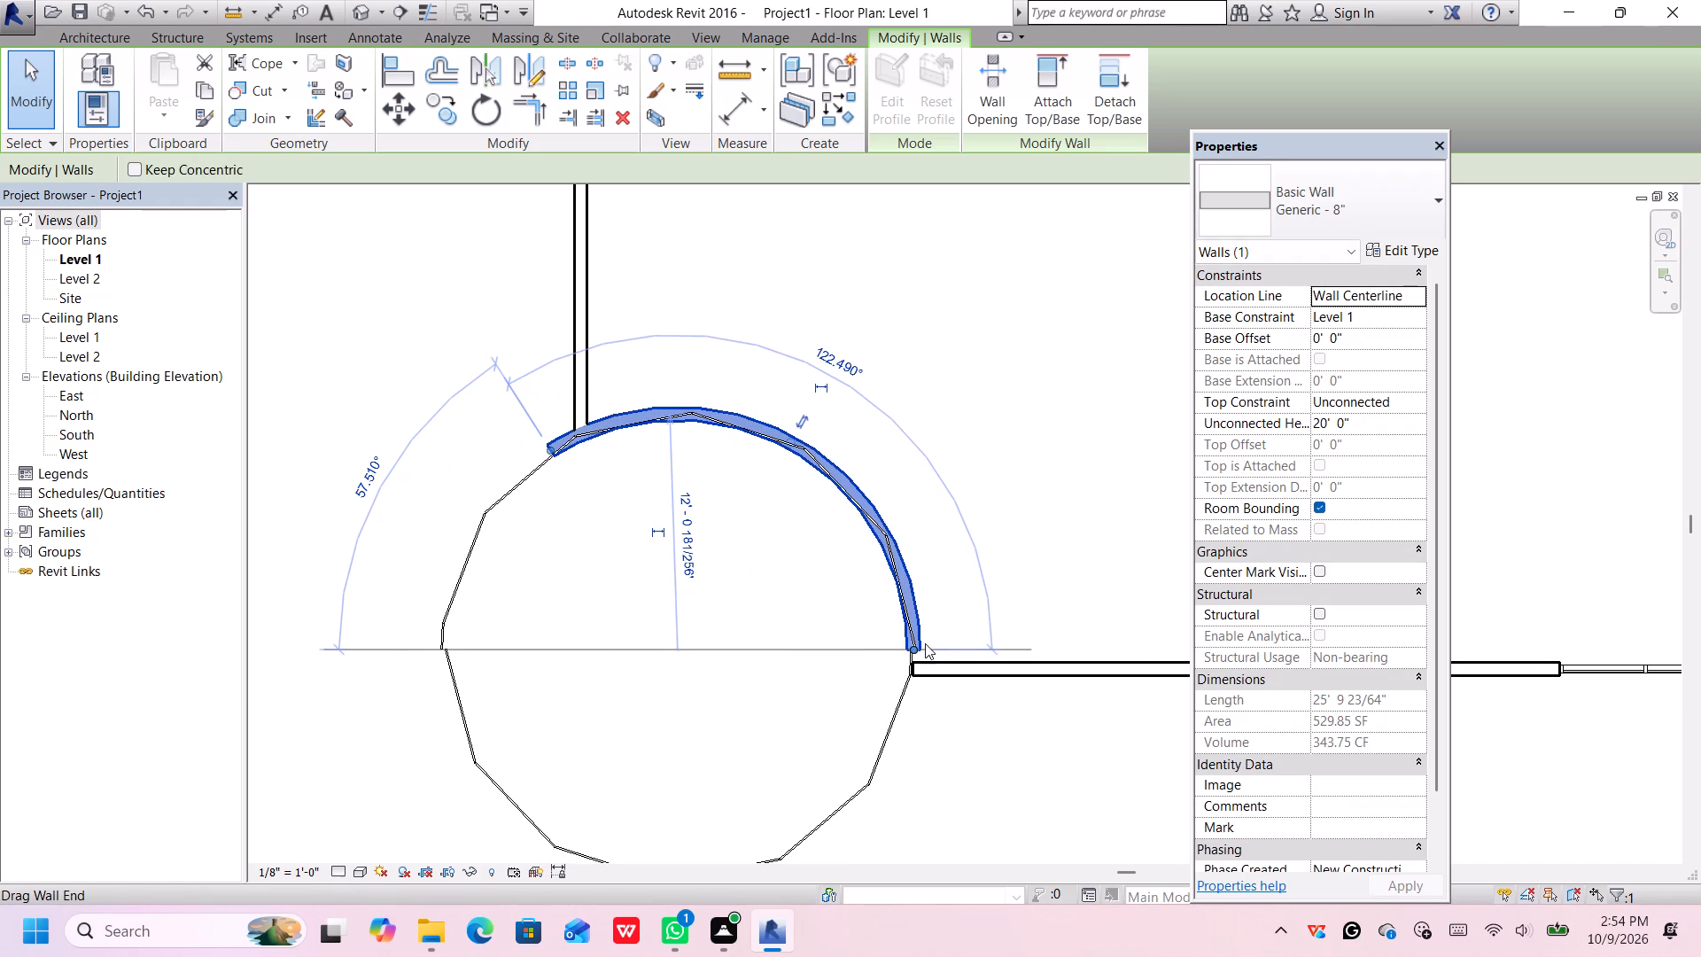
pyautogui.moveTo(916, 646); pyautogui.dragTo(901, 687)
# Select the north wall and open its Unconnected Height value.
pyautogui.scroll(-2, 973, 559)
pyautogui.scroll(1, 973, 559)
pyautogui.scroll(-1, 973, 559)
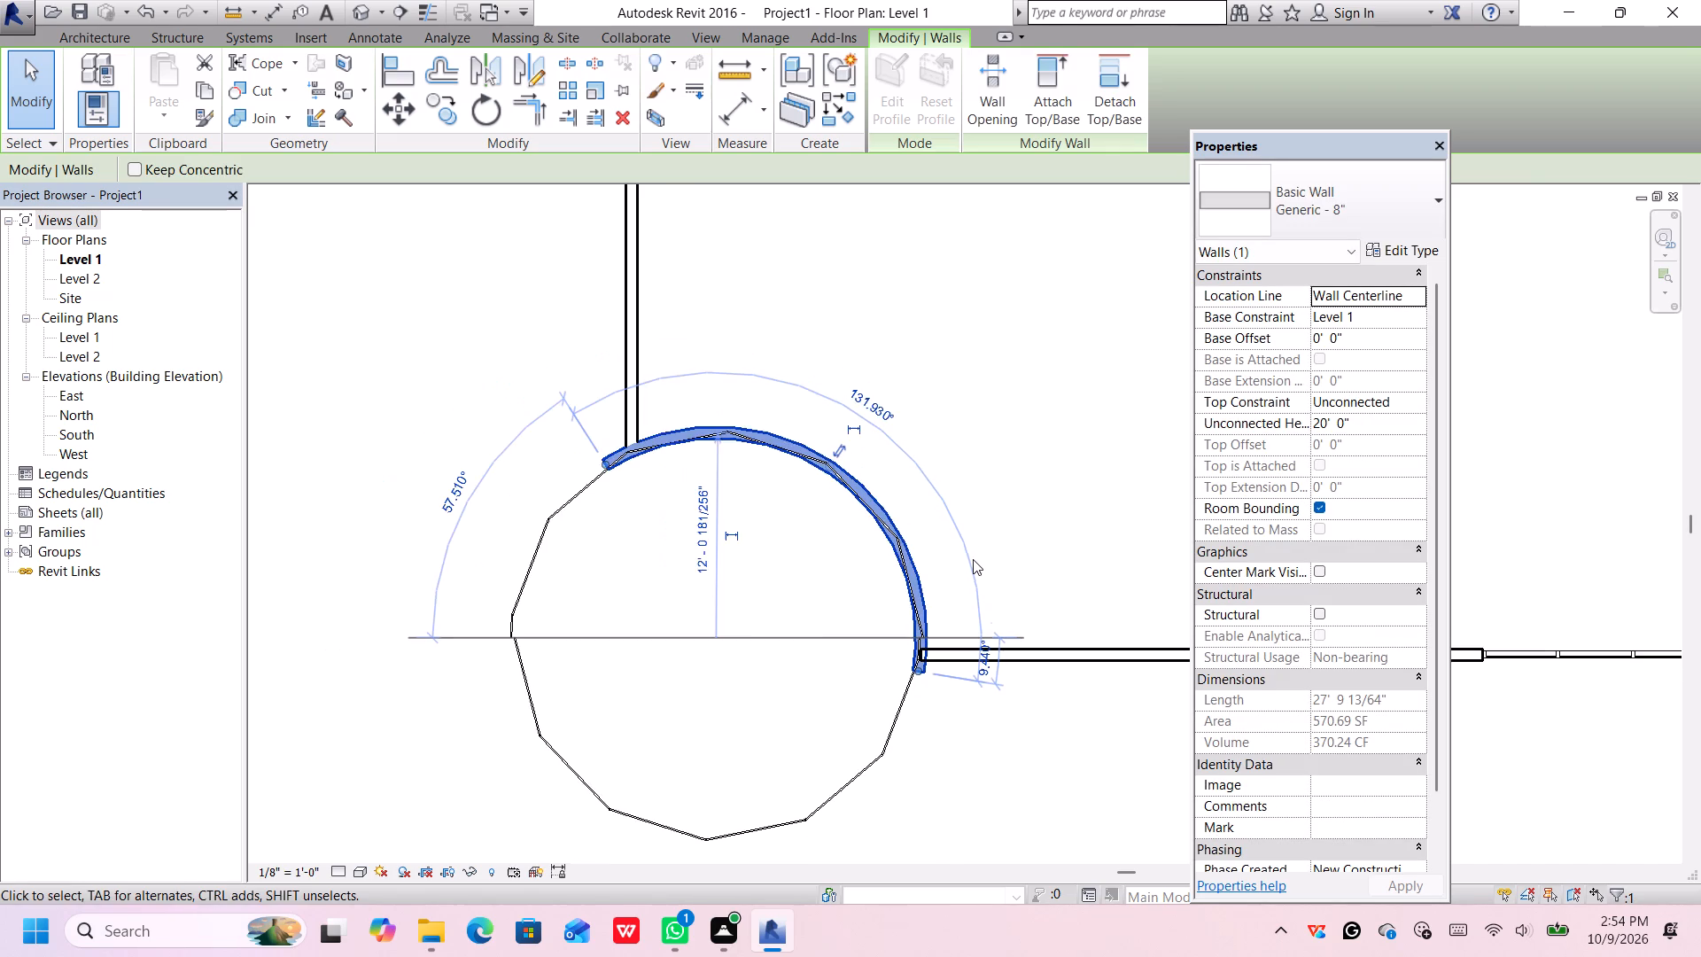
pyautogui.scroll(-3, 973, 559)
pyautogui.scroll(1, 997, 533)
pyautogui.scroll(-6, 997, 533)
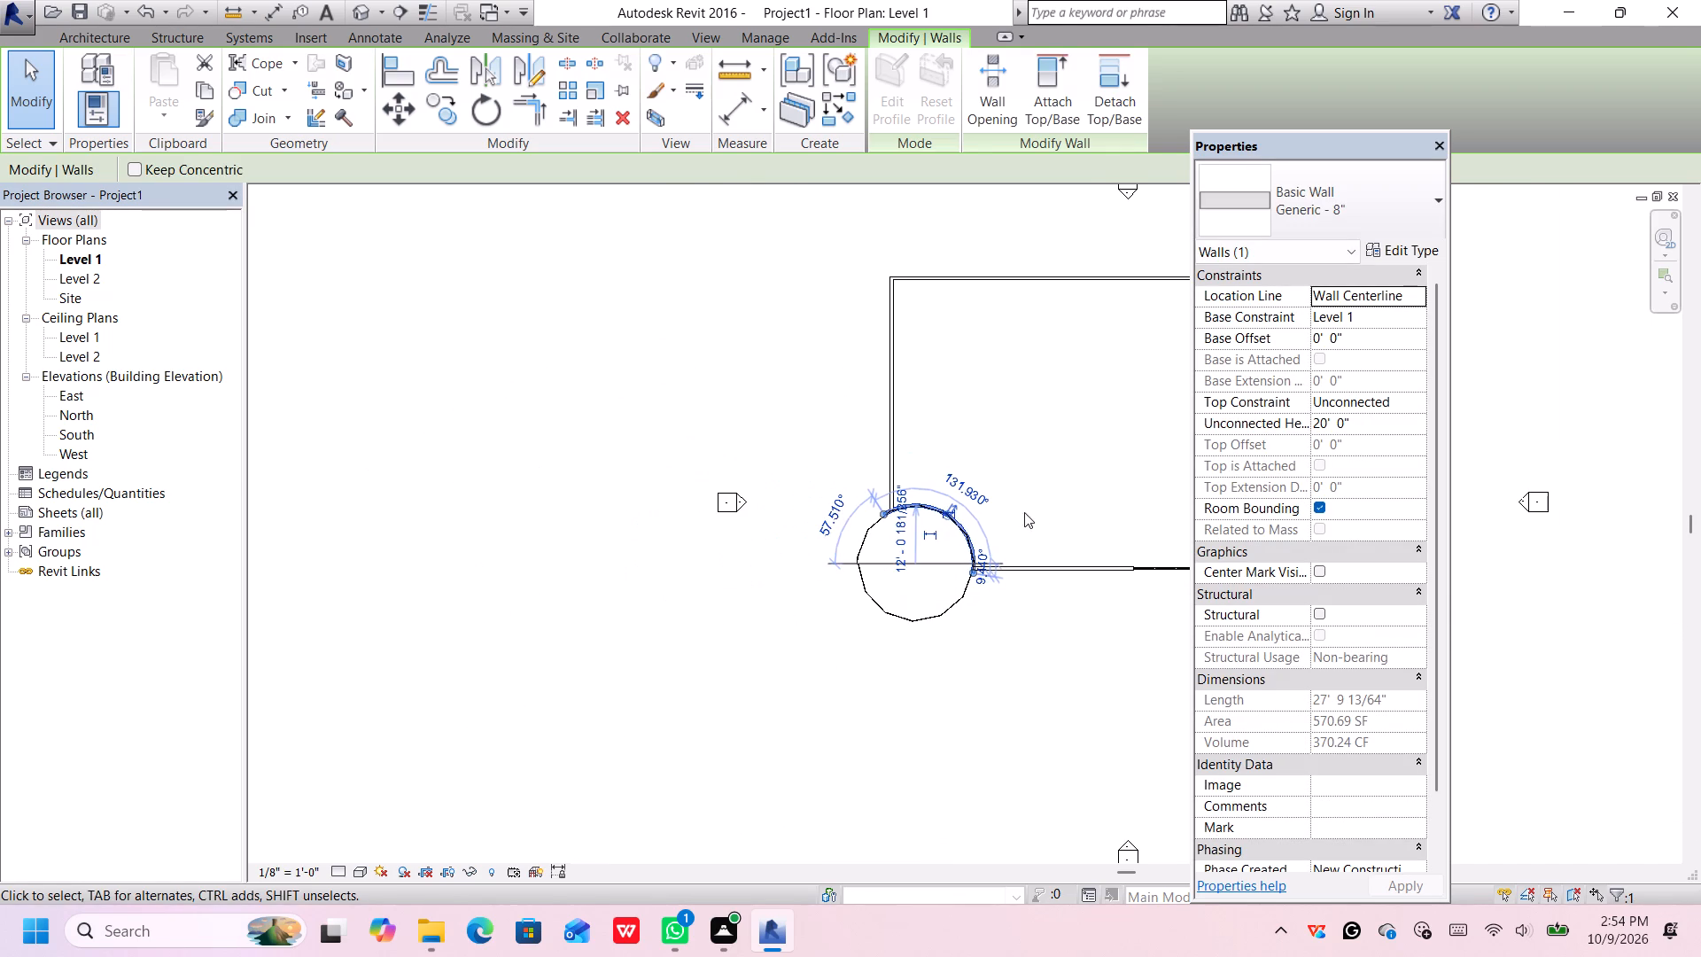
pyautogui.moveTo(1024, 512); pyautogui.dragTo(740, 517, button='middle')
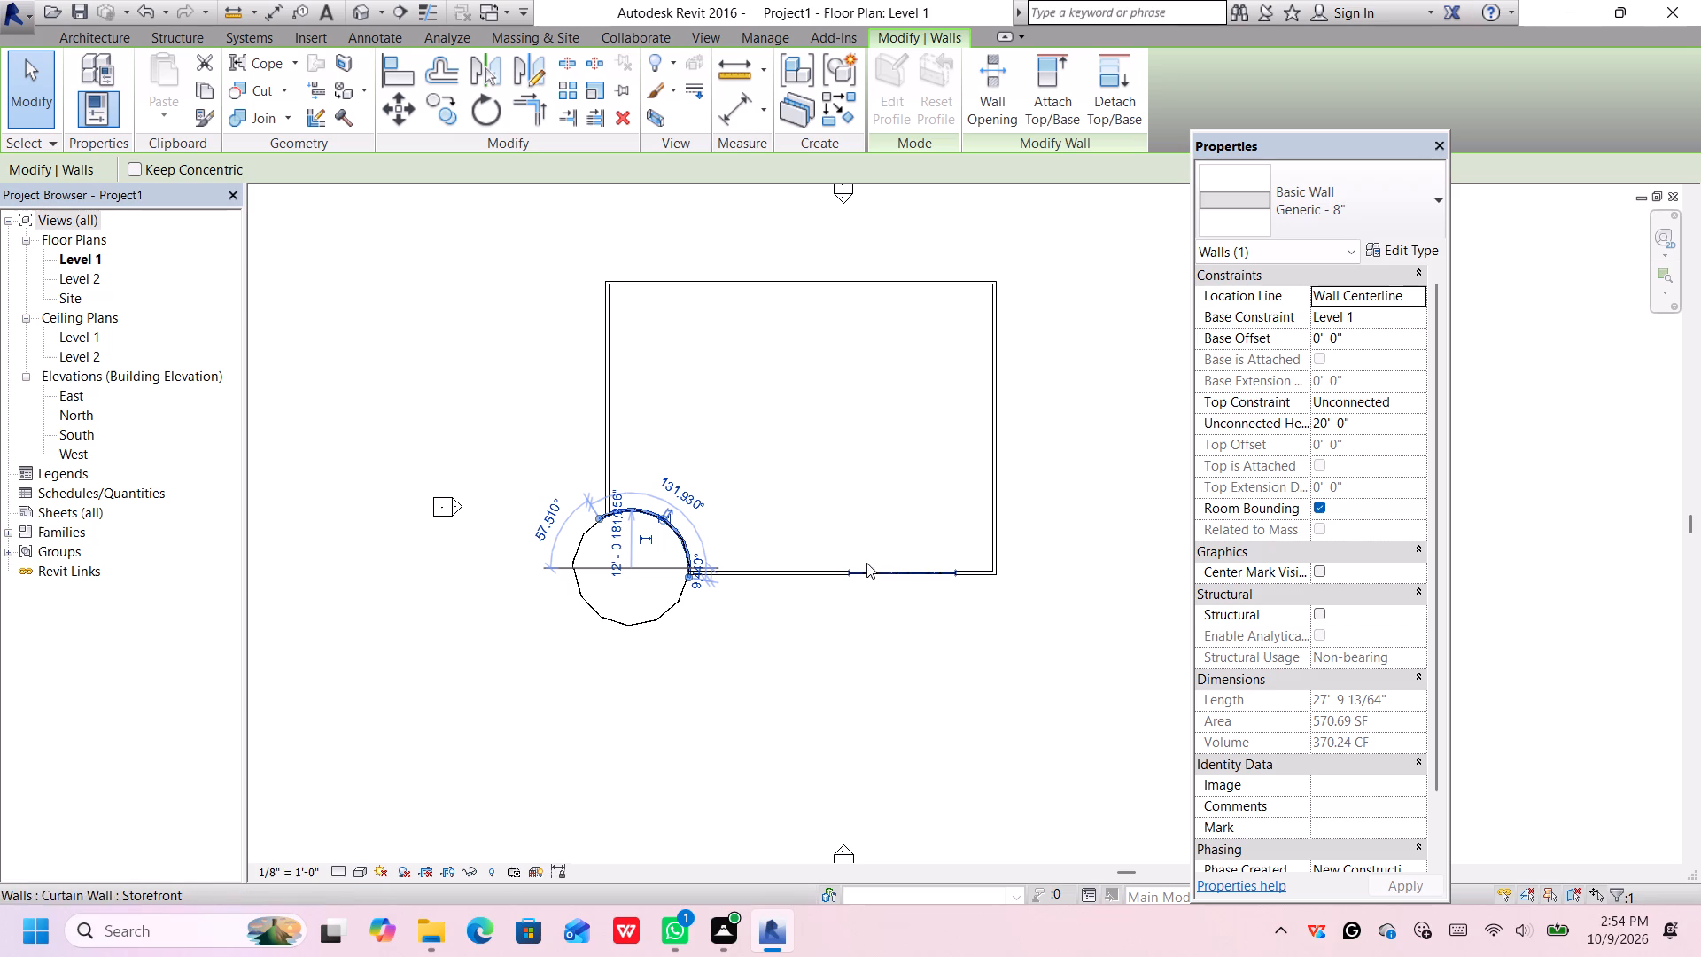
pyautogui.click(769, 282)
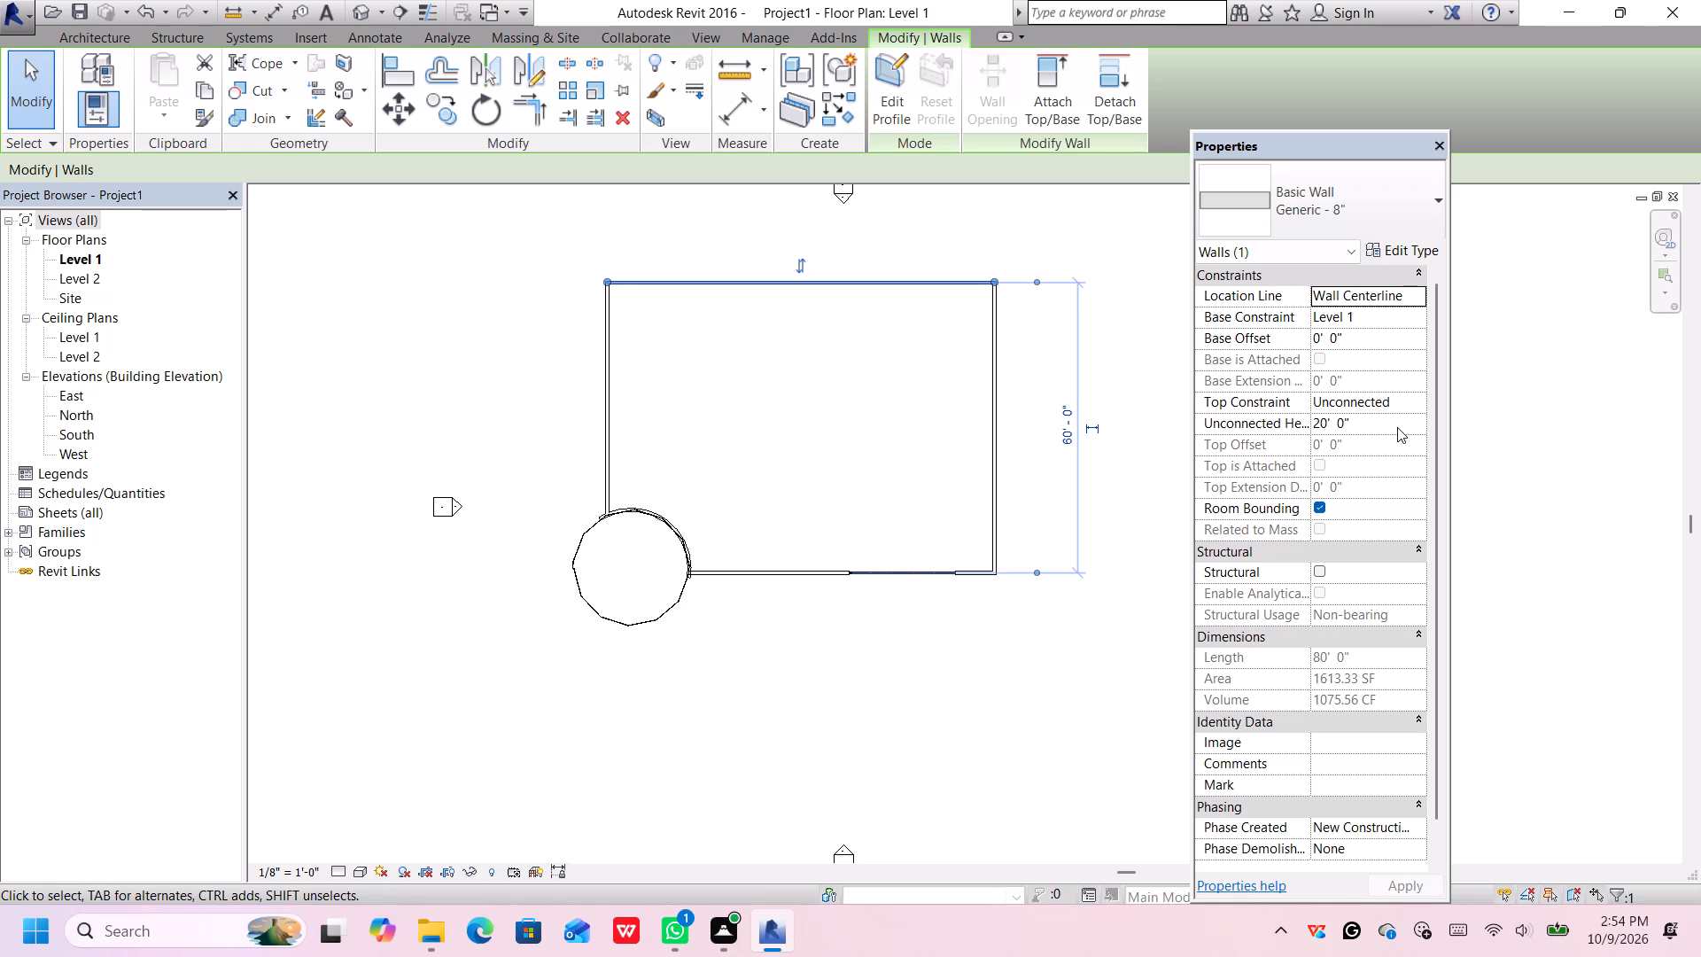
pyautogui.click(1395, 422)
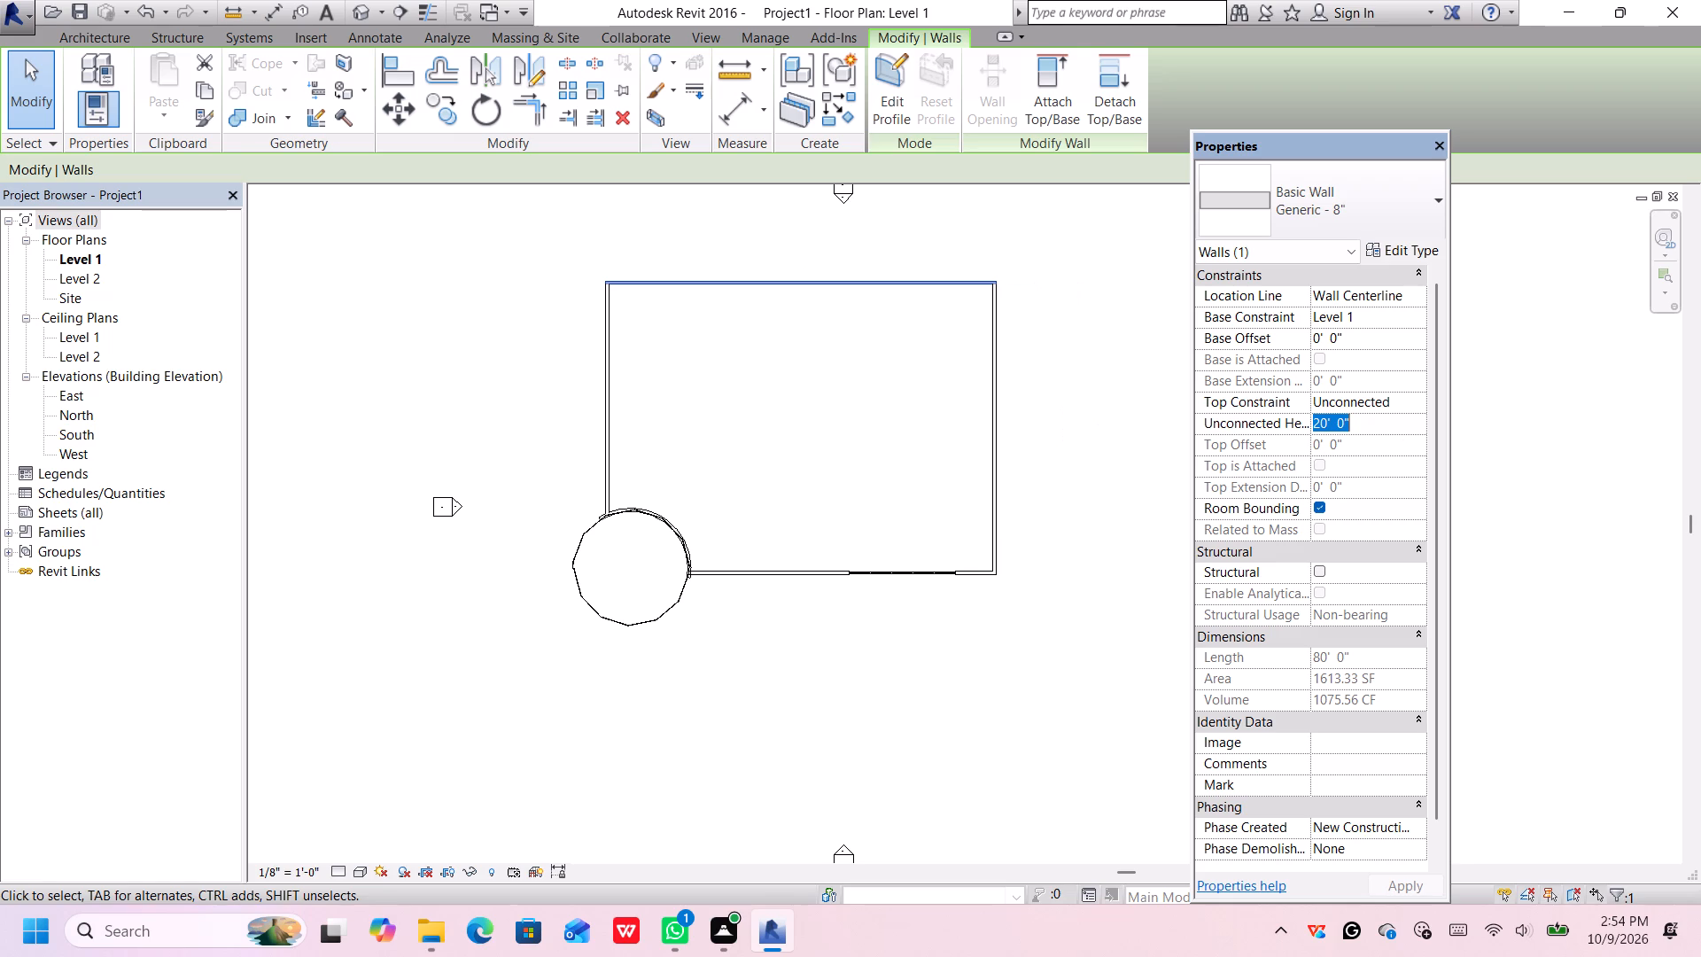
# Open the default 3D view, examine the walls, circular glazed corner and Storefront from several angles, and dismiss the pop-up notification.
pyautogui.click(356, 5)
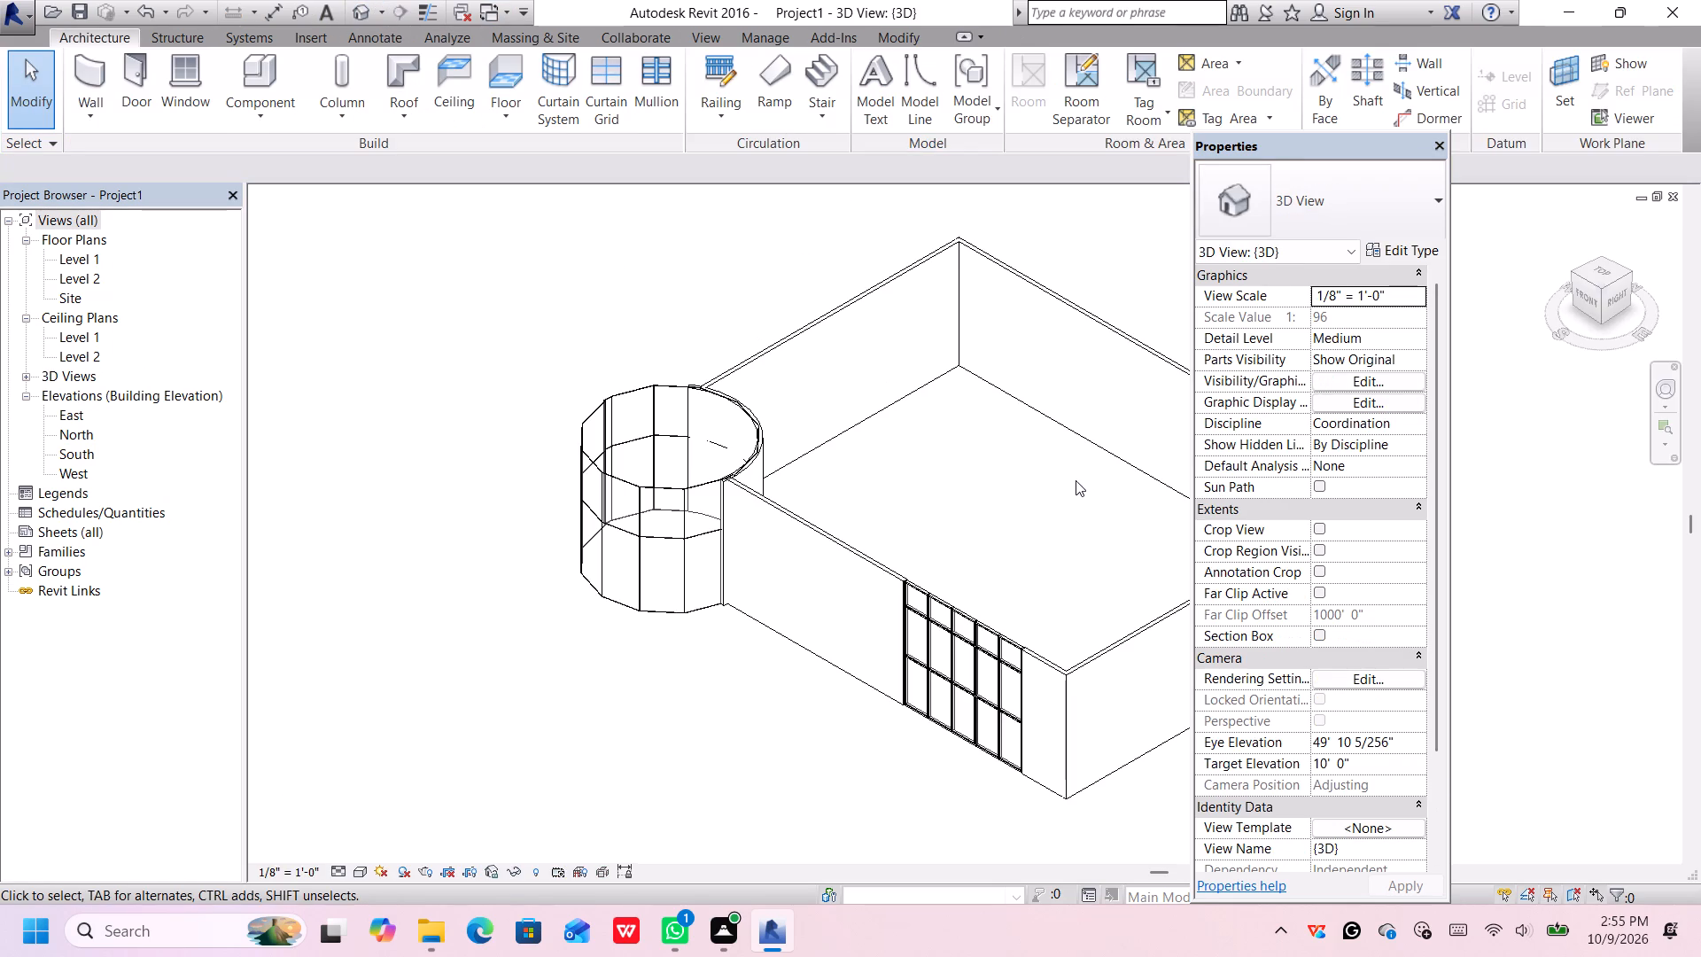
pyautogui.moveTo(1068, 480); pyautogui.dragTo(1215, 382, button='middle')
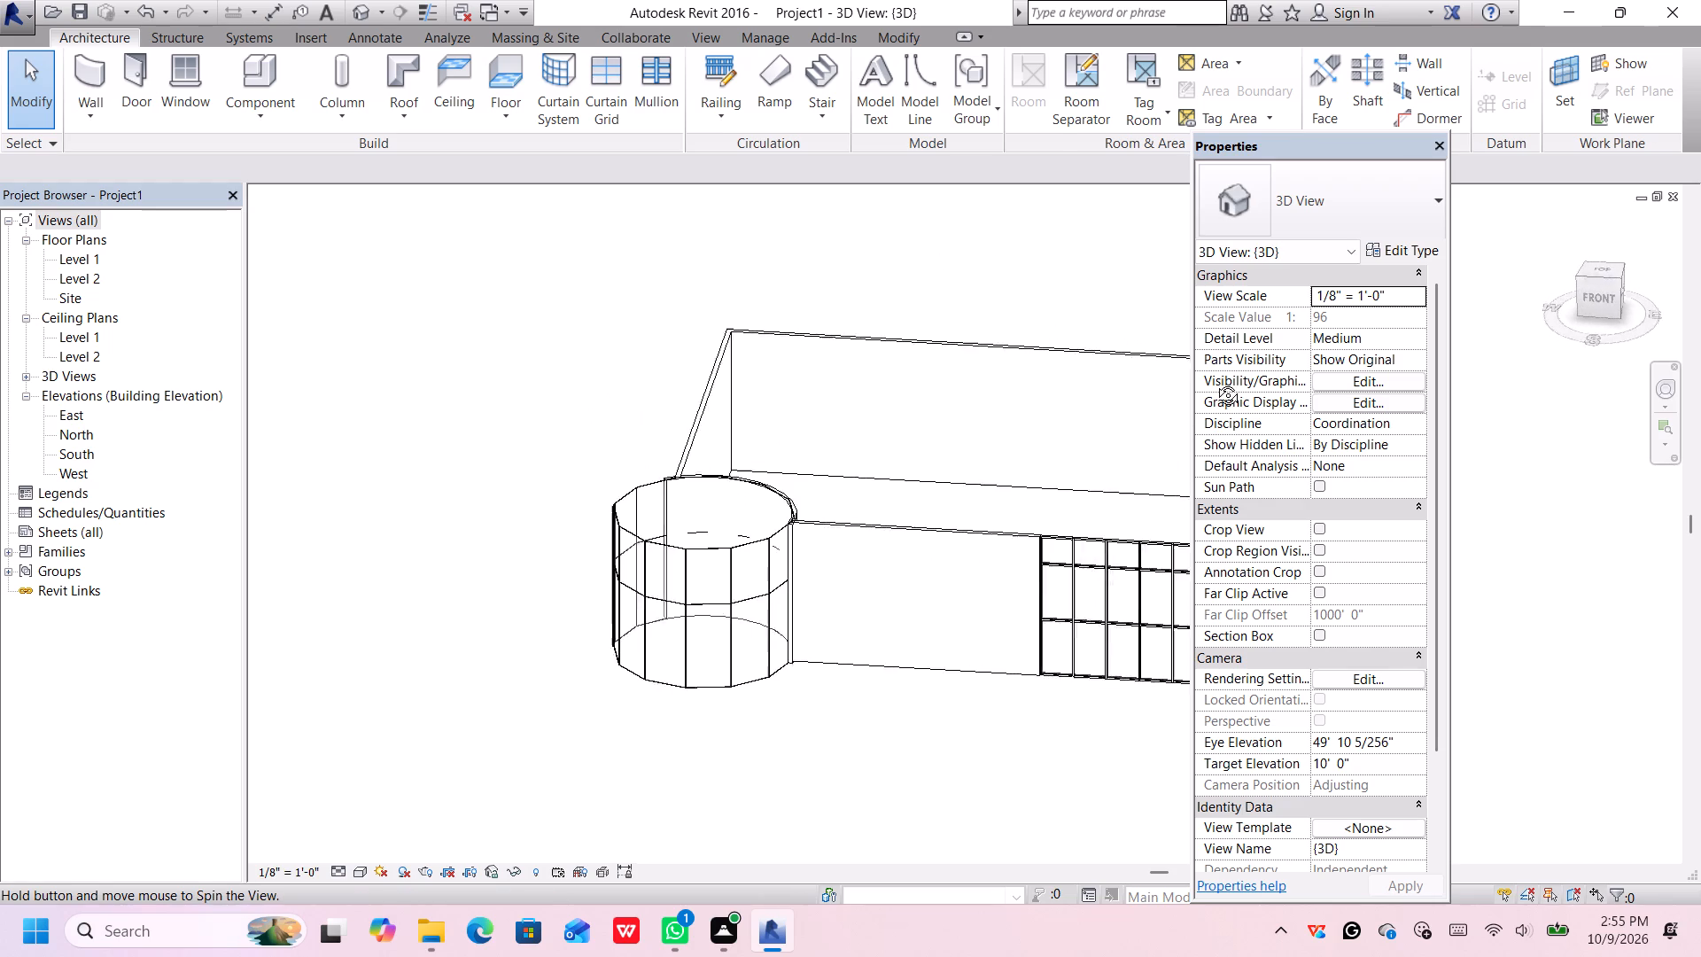
pyautogui.moveTo(1215, 382); pyautogui.dragTo(1219, 375, button='middle')
pyautogui.keyDown('shift'); pyautogui.moveTo(1079, 478); pyautogui.dragTo(689, 377, button='middle'); pyautogui.keyUp('shift')
pyautogui.moveTo(535, 381); pyautogui.dragTo(539, 385, button='middle')
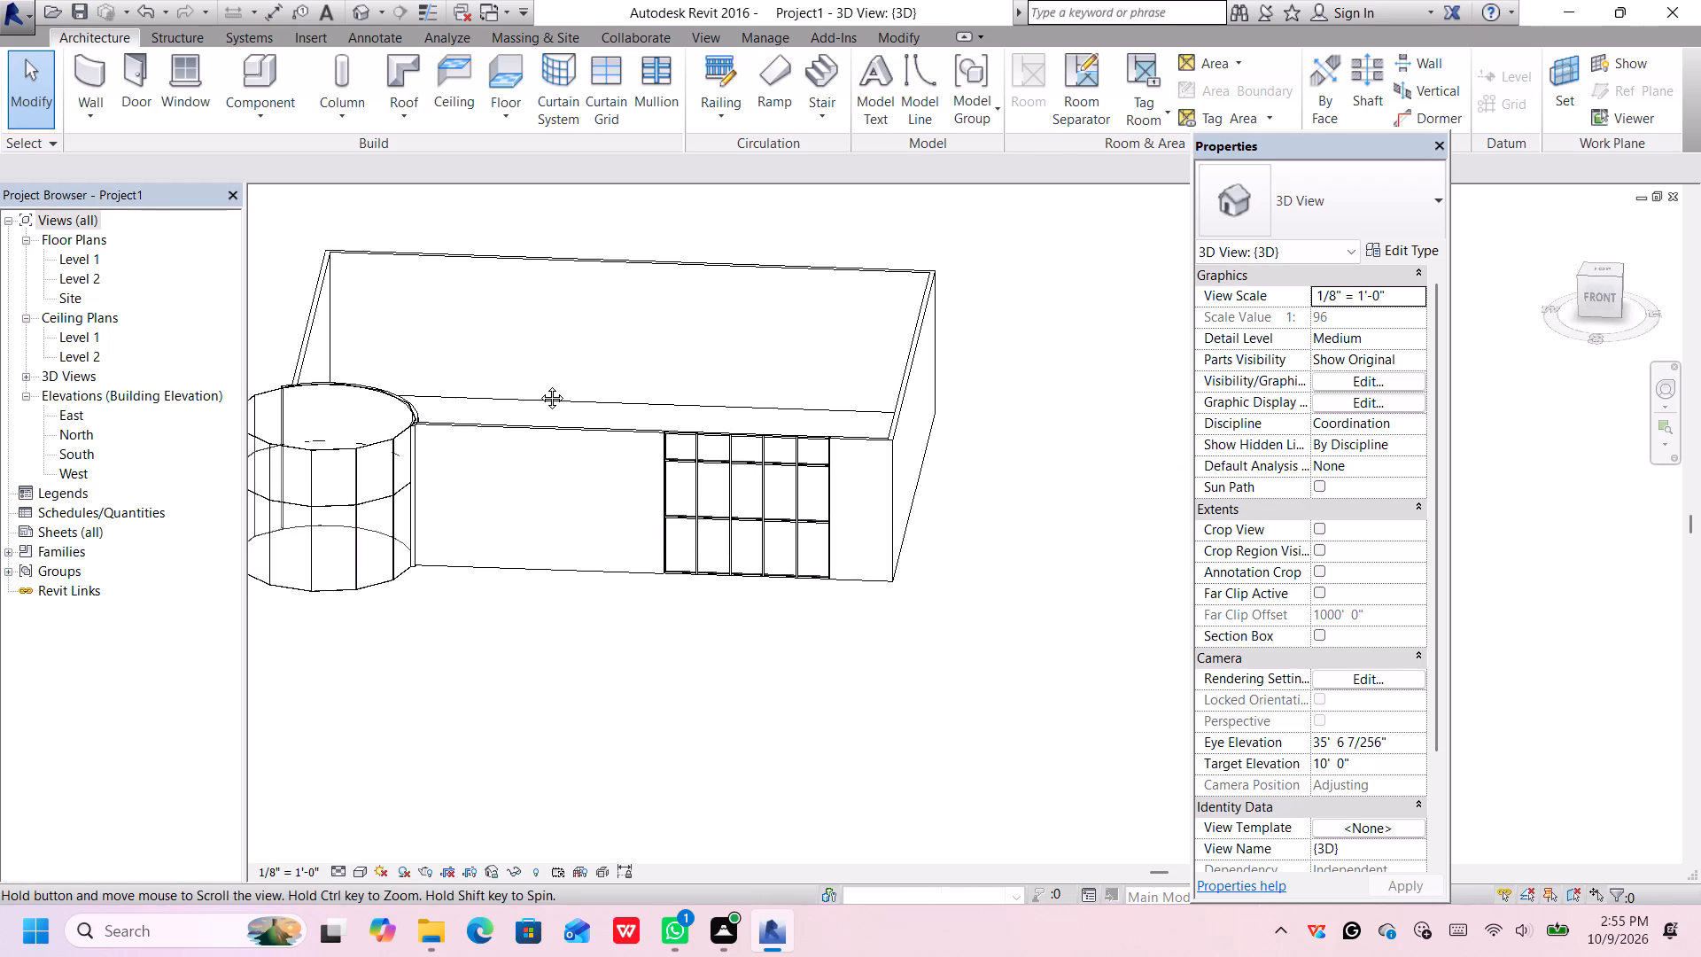
pyautogui.moveTo(539, 385); pyautogui.dragTo(645, 413, button='middle')
pyautogui.middleClick(645, 413)
pyautogui.middleClick(645, 413)
pyautogui.keyDown('shift'); pyautogui.middleClick(645, 413); pyautogui.keyUp('shift')
pyautogui.keyDown('shift'); pyautogui.moveTo(645, 413); pyautogui.dragTo(832, 425, button='middle'); pyautogui.keyUp('shift')
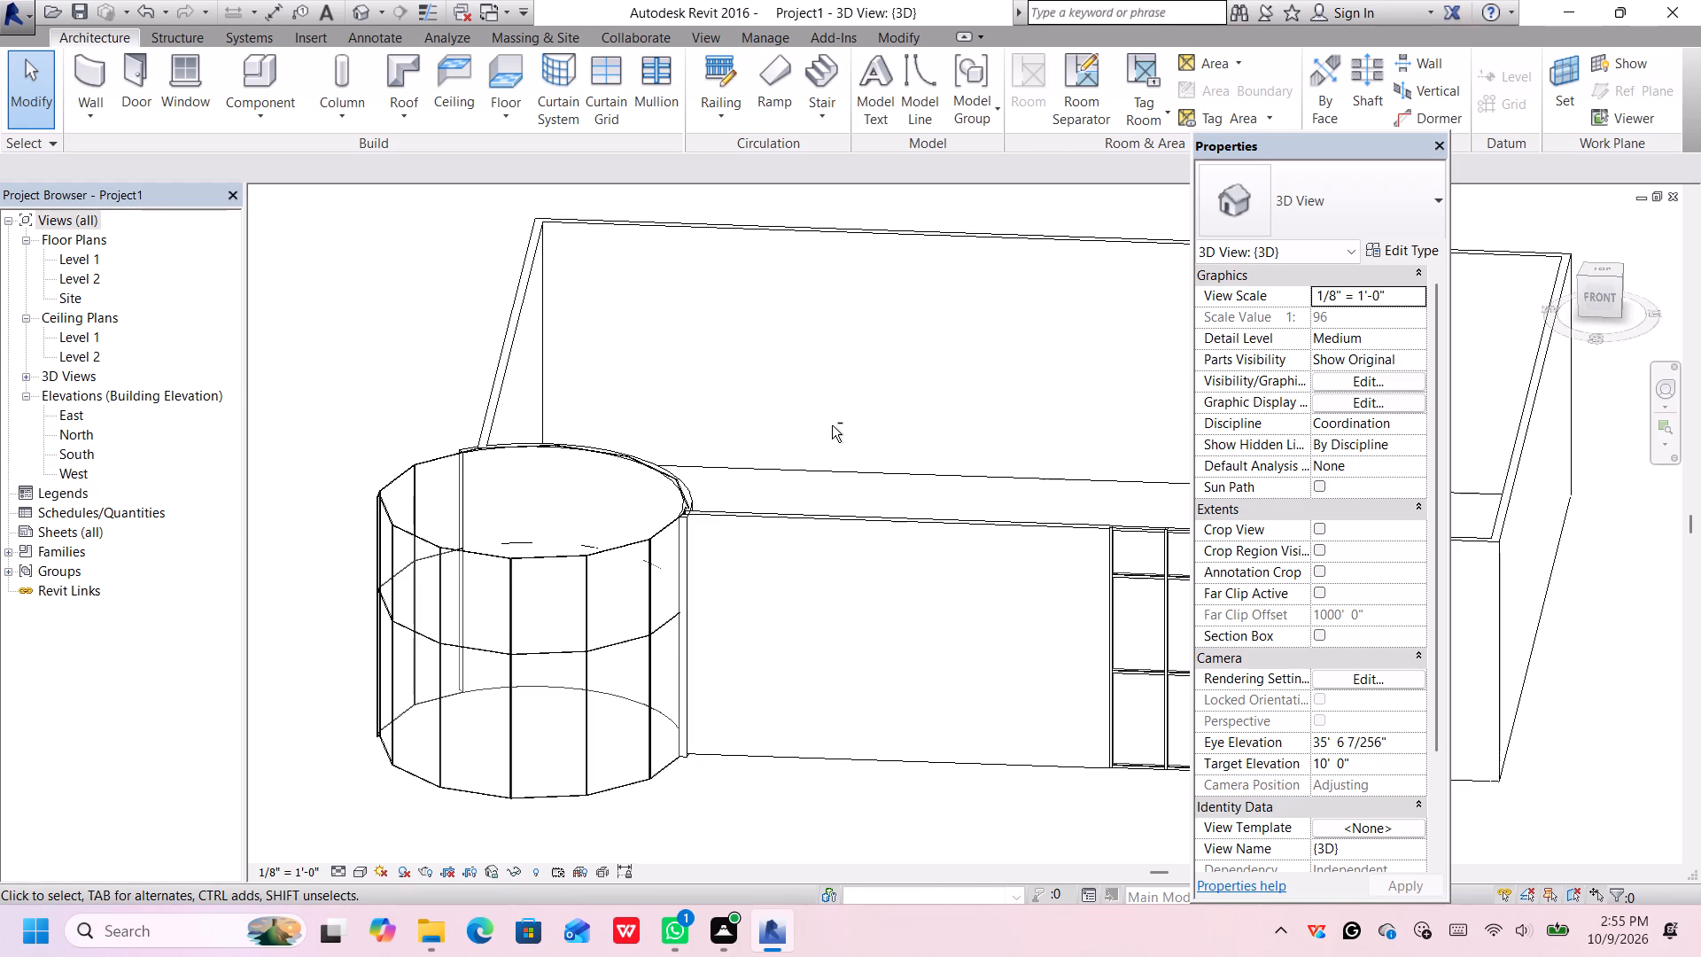
pyautogui.scroll(1, 784, 430)
pyautogui.scroll(-3, 786, 430)
pyautogui.scroll(1, 788, 430)
pyautogui.scroll(-6, 788, 430)
pyautogui.moveTo(788, 430); pyautogui.dragTo(997, 441, button='middle')
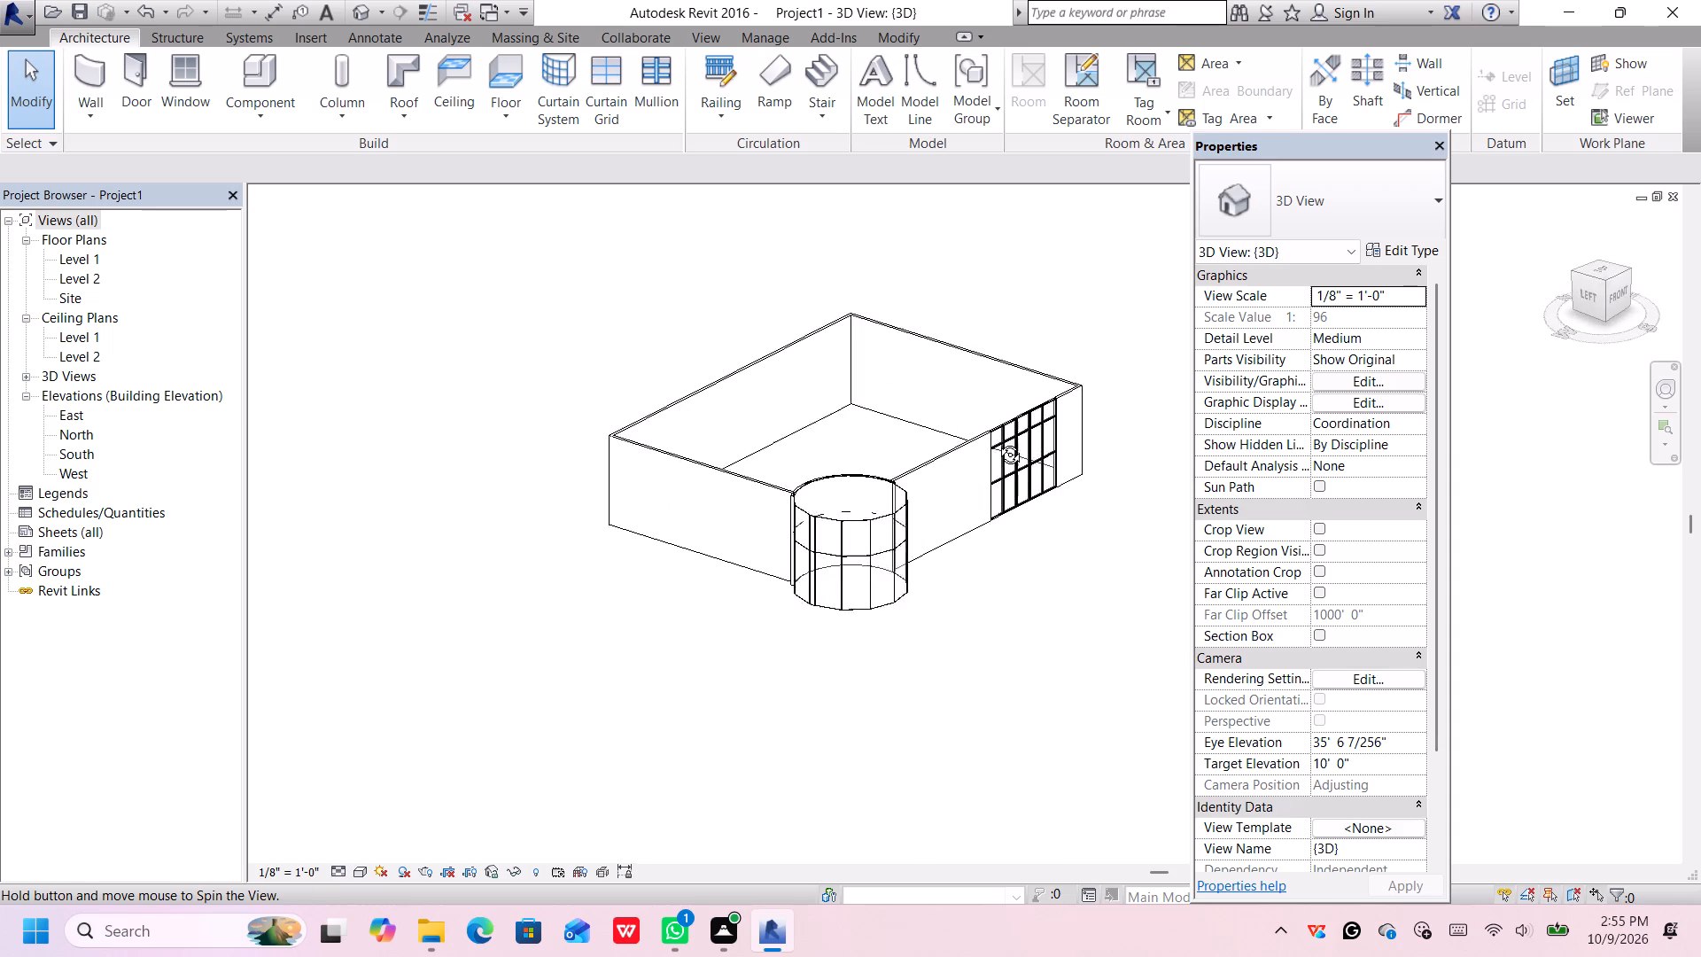
pyautogui.moveTo(997, 441); pyautogui.dragTo(889, 440, button='middle')
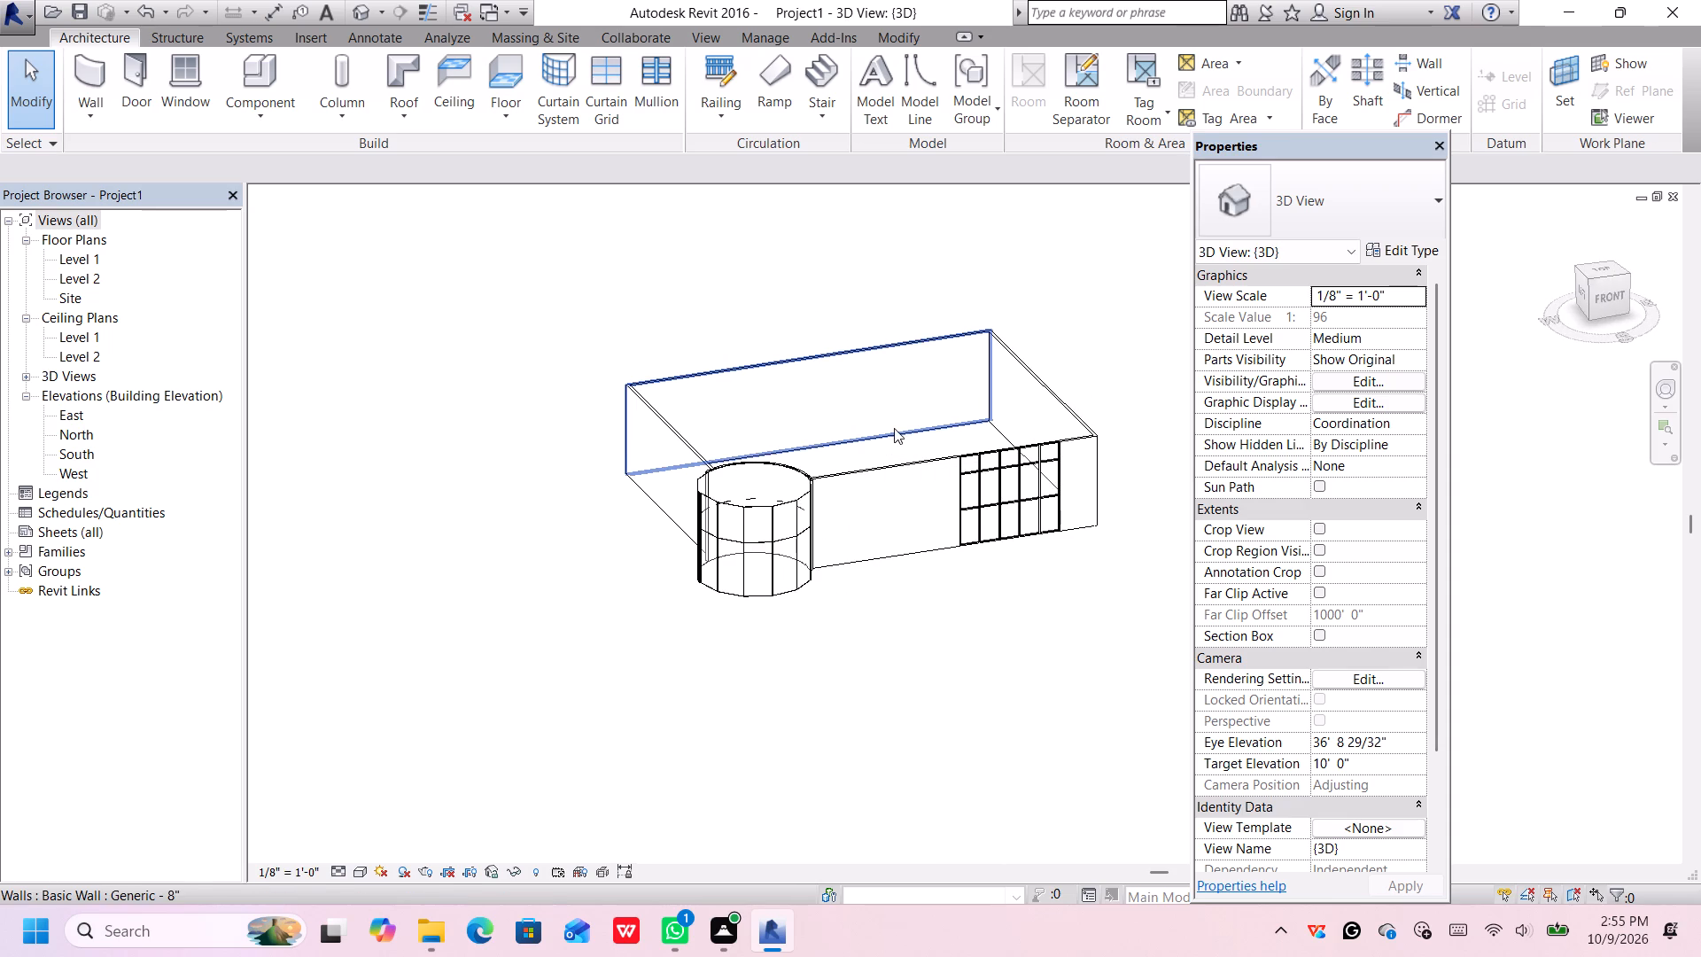
pyautogui.moveTo(894, 429); pyautogui.dragTo(907, 483, button='middle')
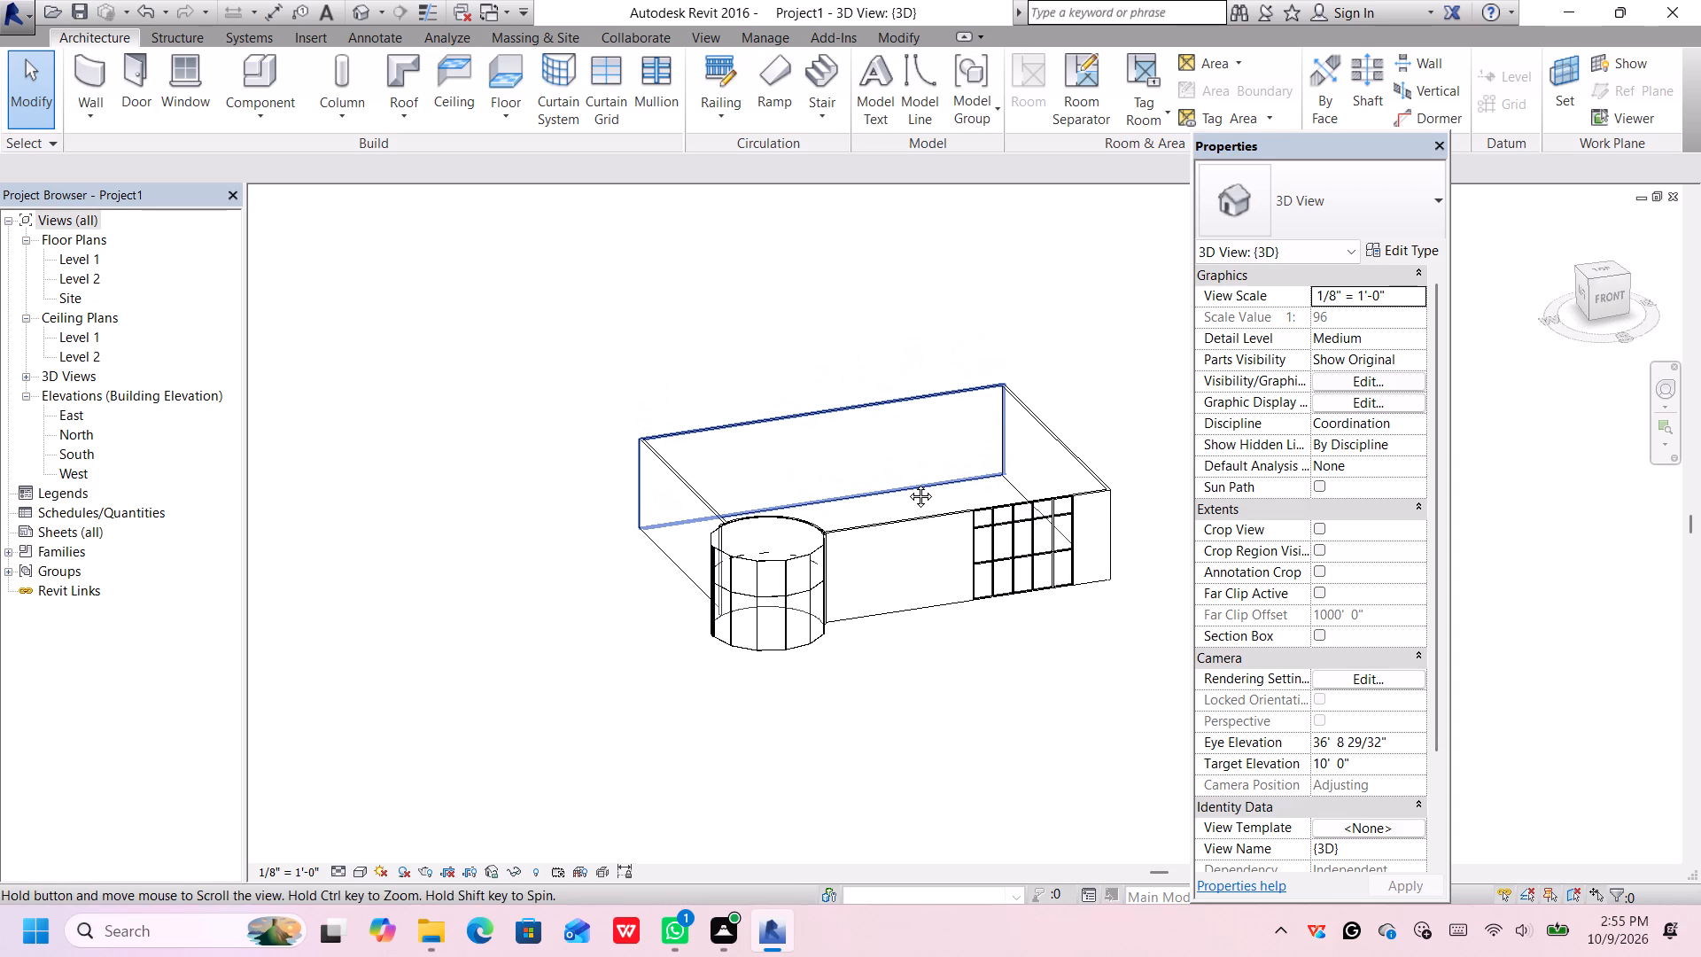
pyautogui.moveTo(907, 483); pyautogui.dragTo(902, 484, button='middle')
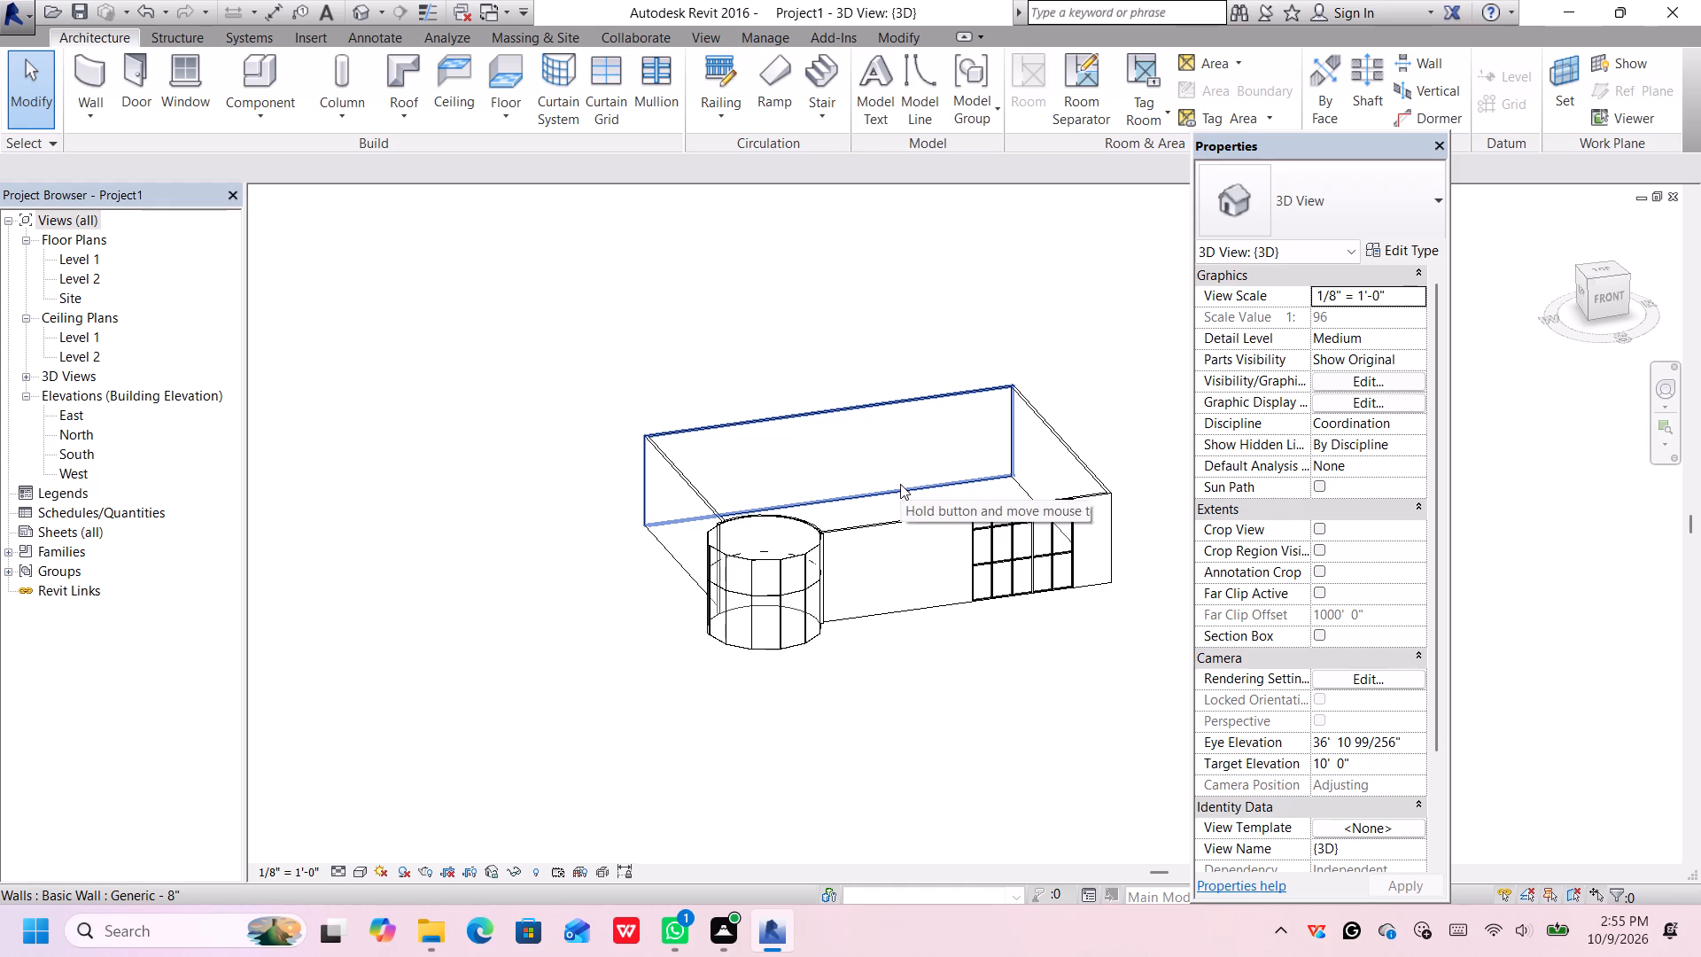
pyautogui.scroll(1, 790, 587)
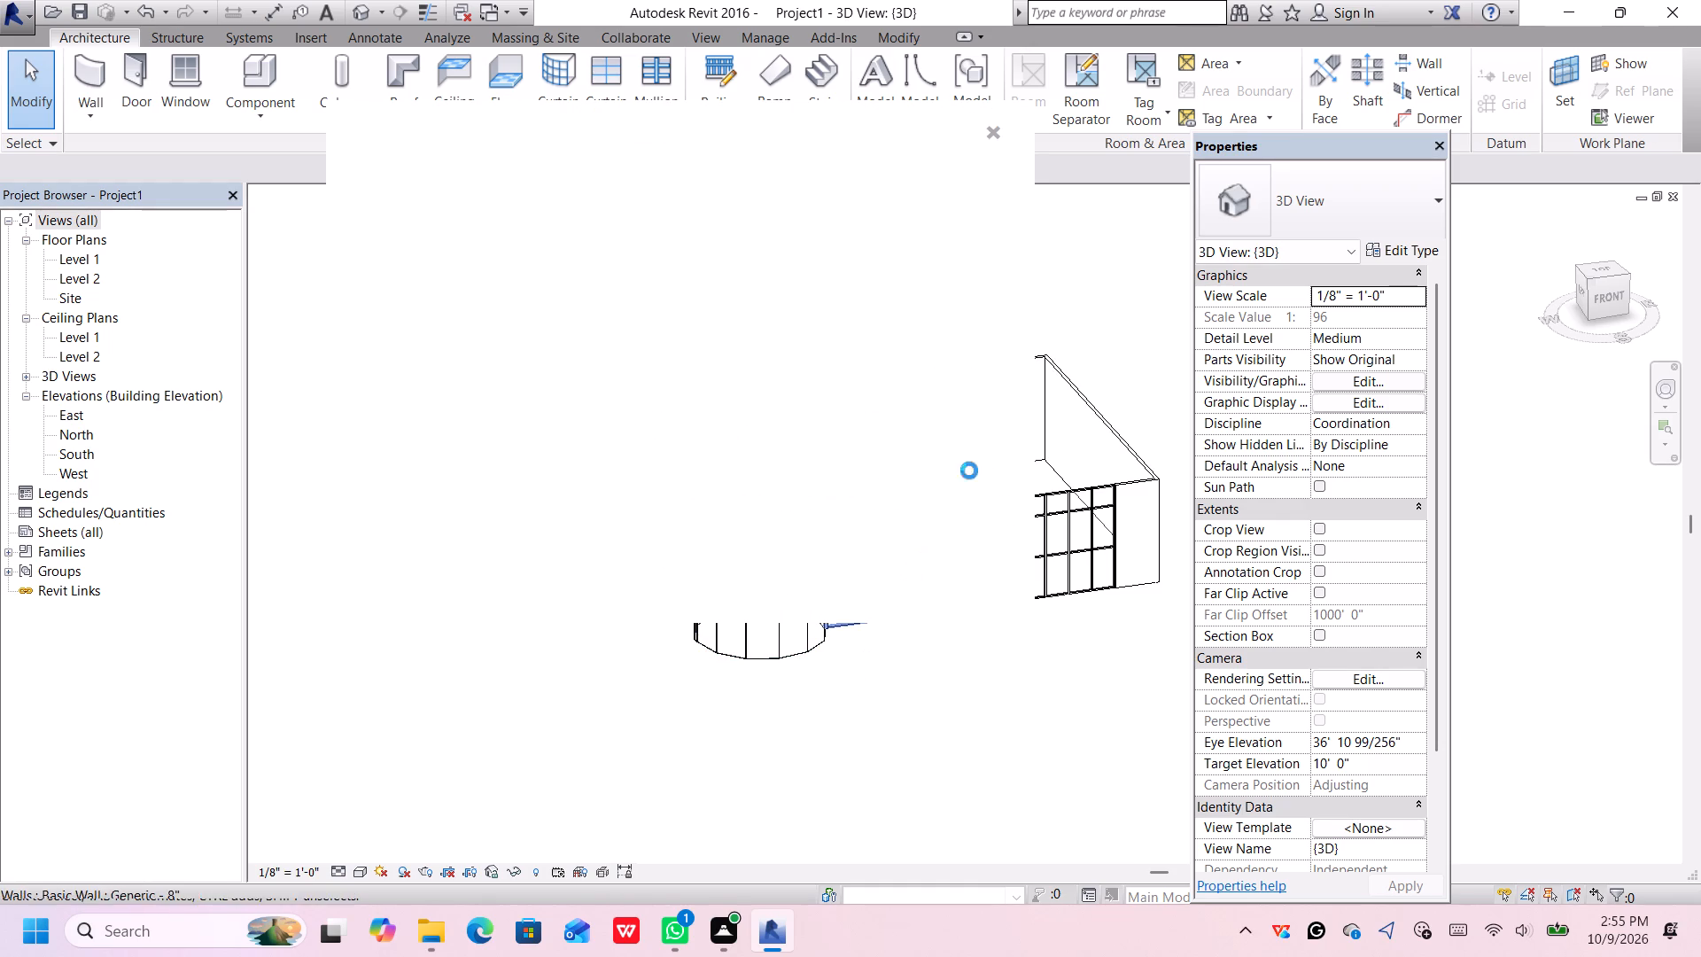
pyautogui.click(997, 128)
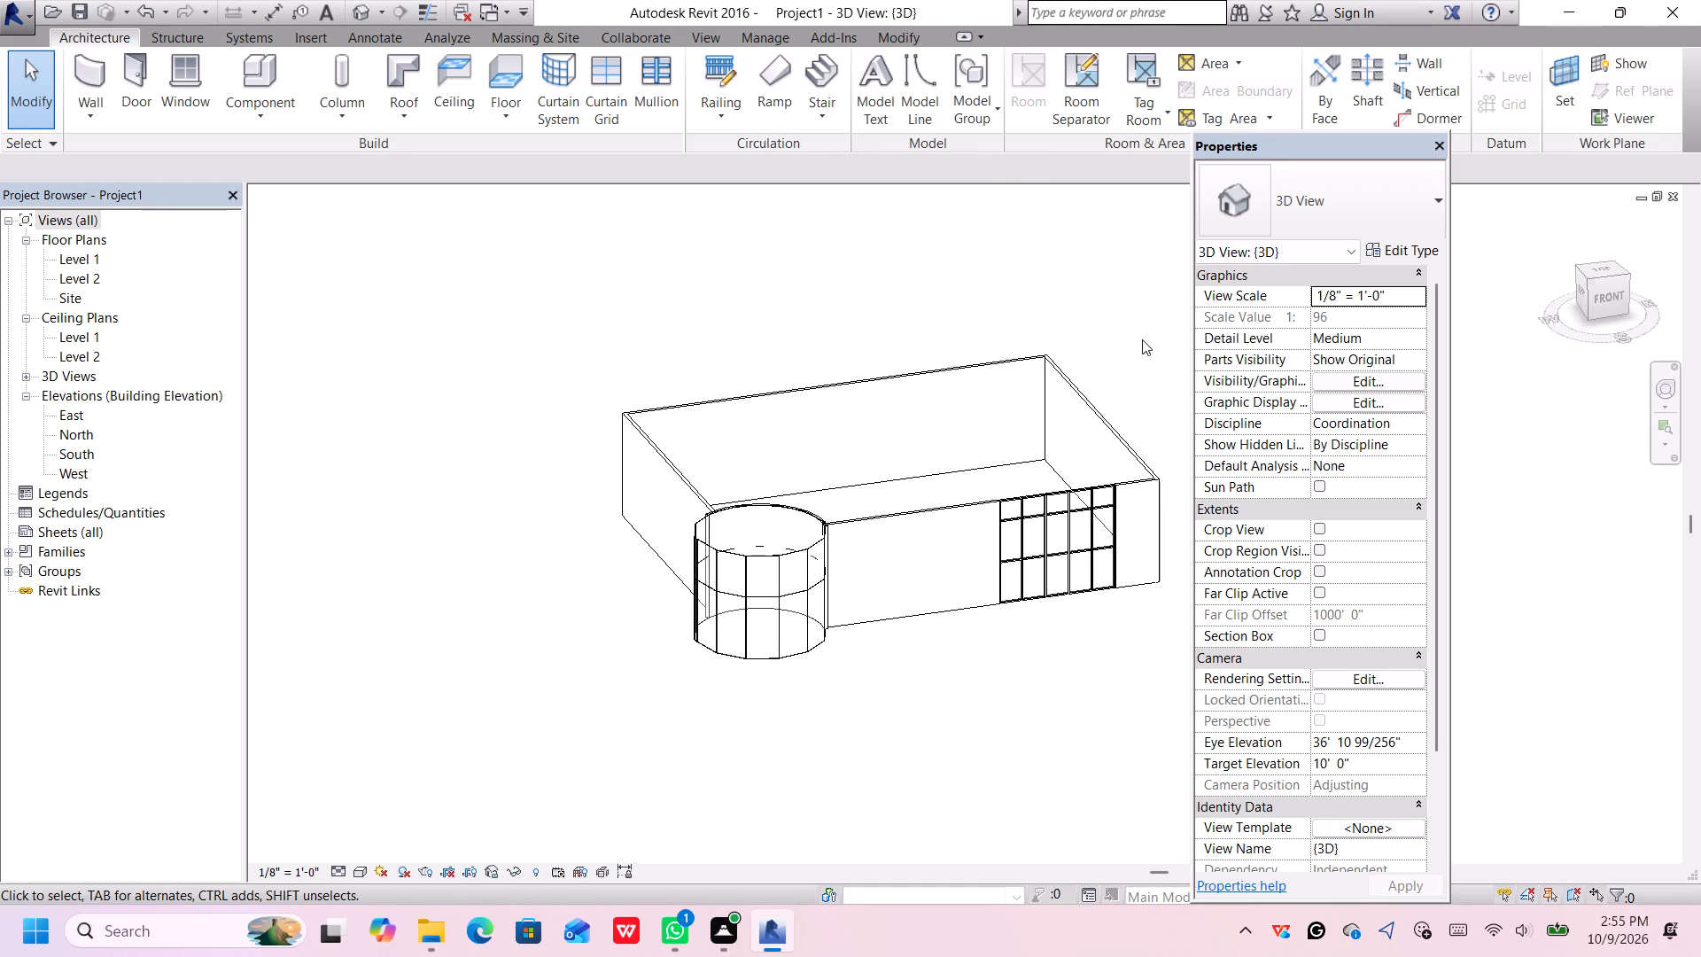
# Select the Storefront curtain wall in the south wall and open its type properties.
pyautogui.moveTo(1142, 340); pyautogui.dragTo(1024, 423, button='middle')
pyautogui.scroll(1, 947, 616)
pyautogui.scroll(-1, 947, 615)
pyautogui.scroll(2, 947, 614)
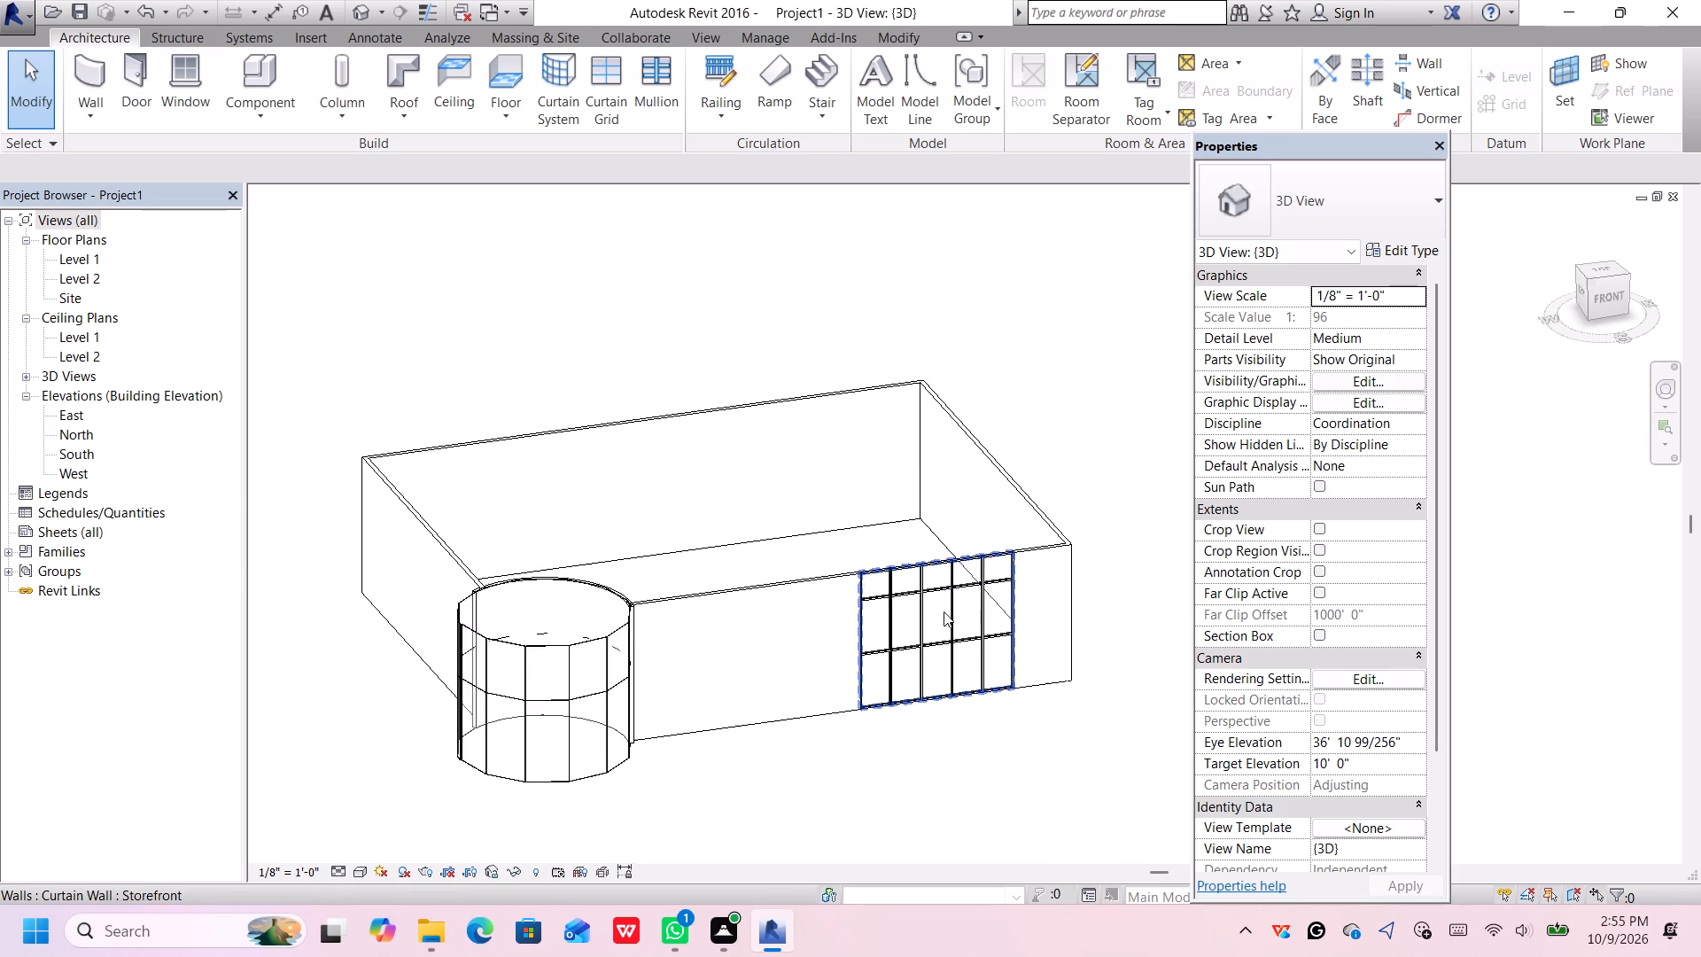
pyautogui.scroll(10, 938, 603)
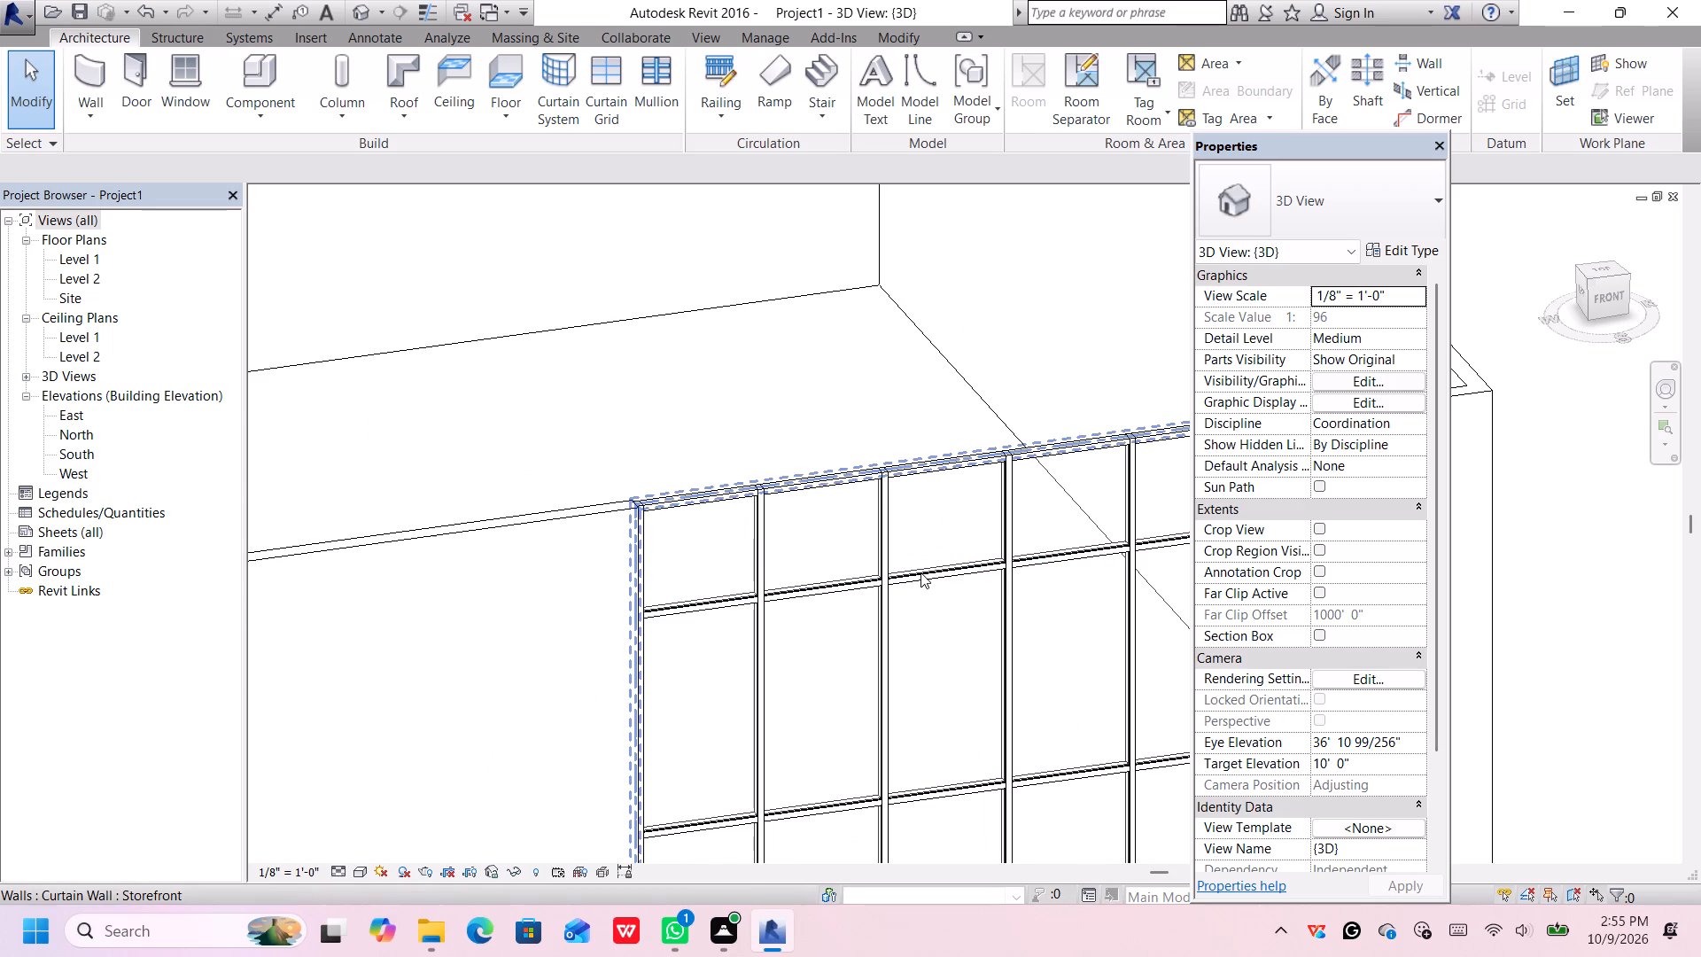
pyautogui.scroll(-3, 920, 572)
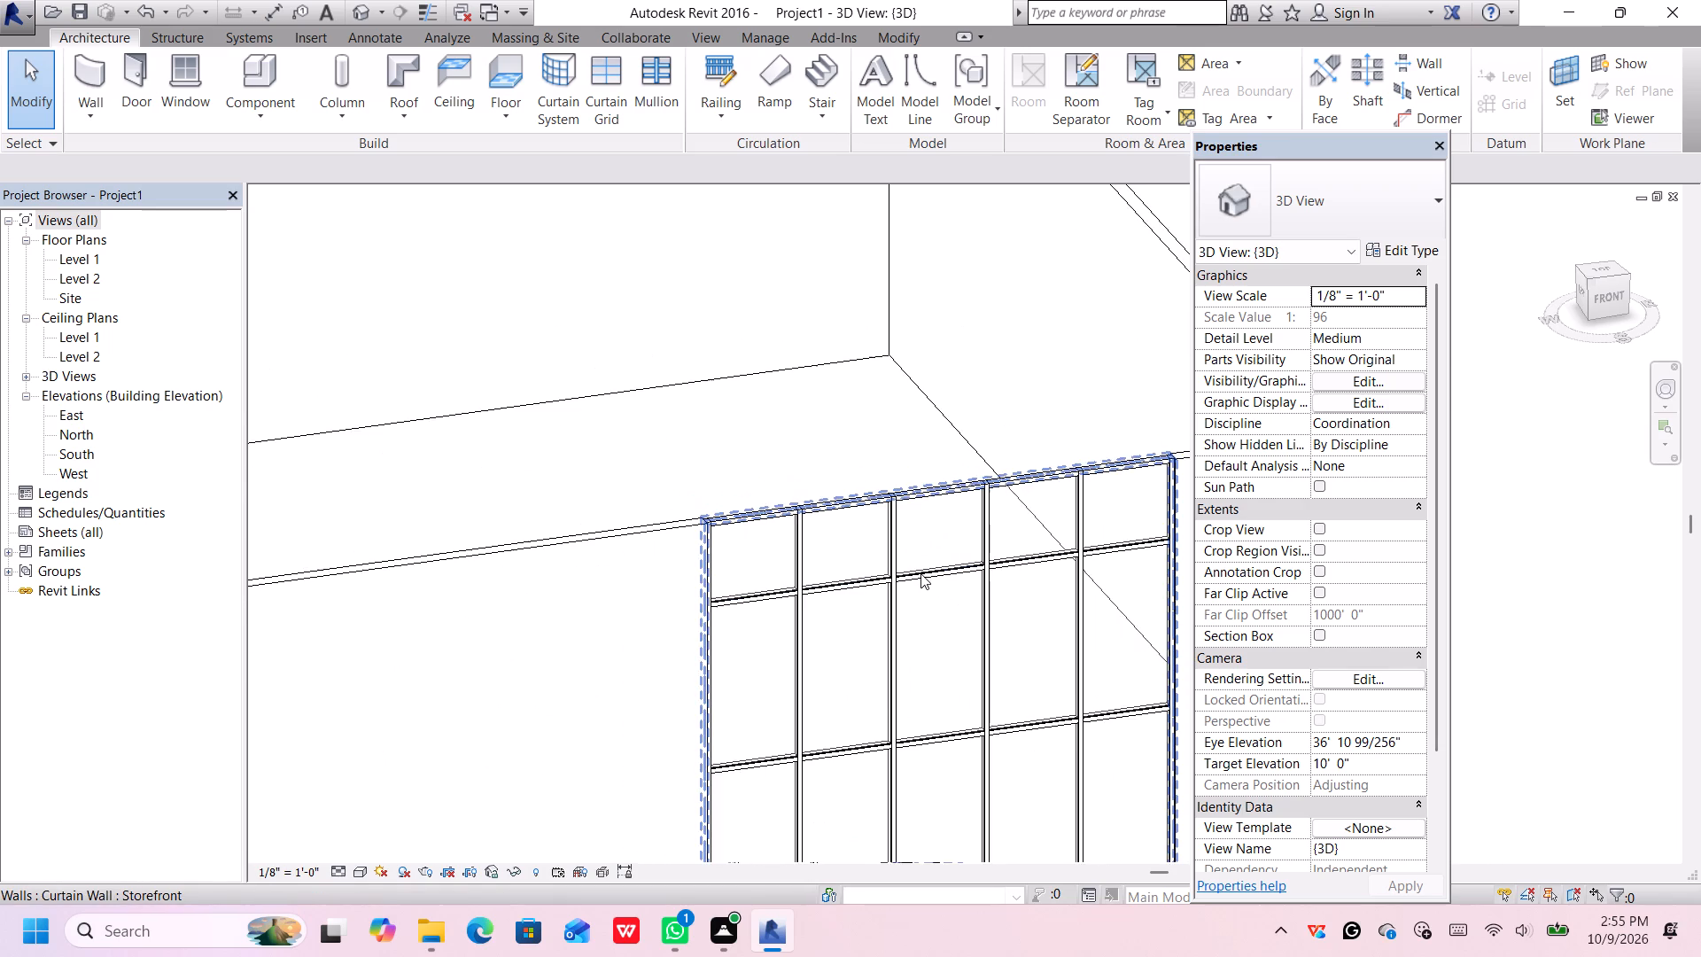
pyautogui.moveTo(907, 568); pyautogui.dragTo(865, 536, button='middle')
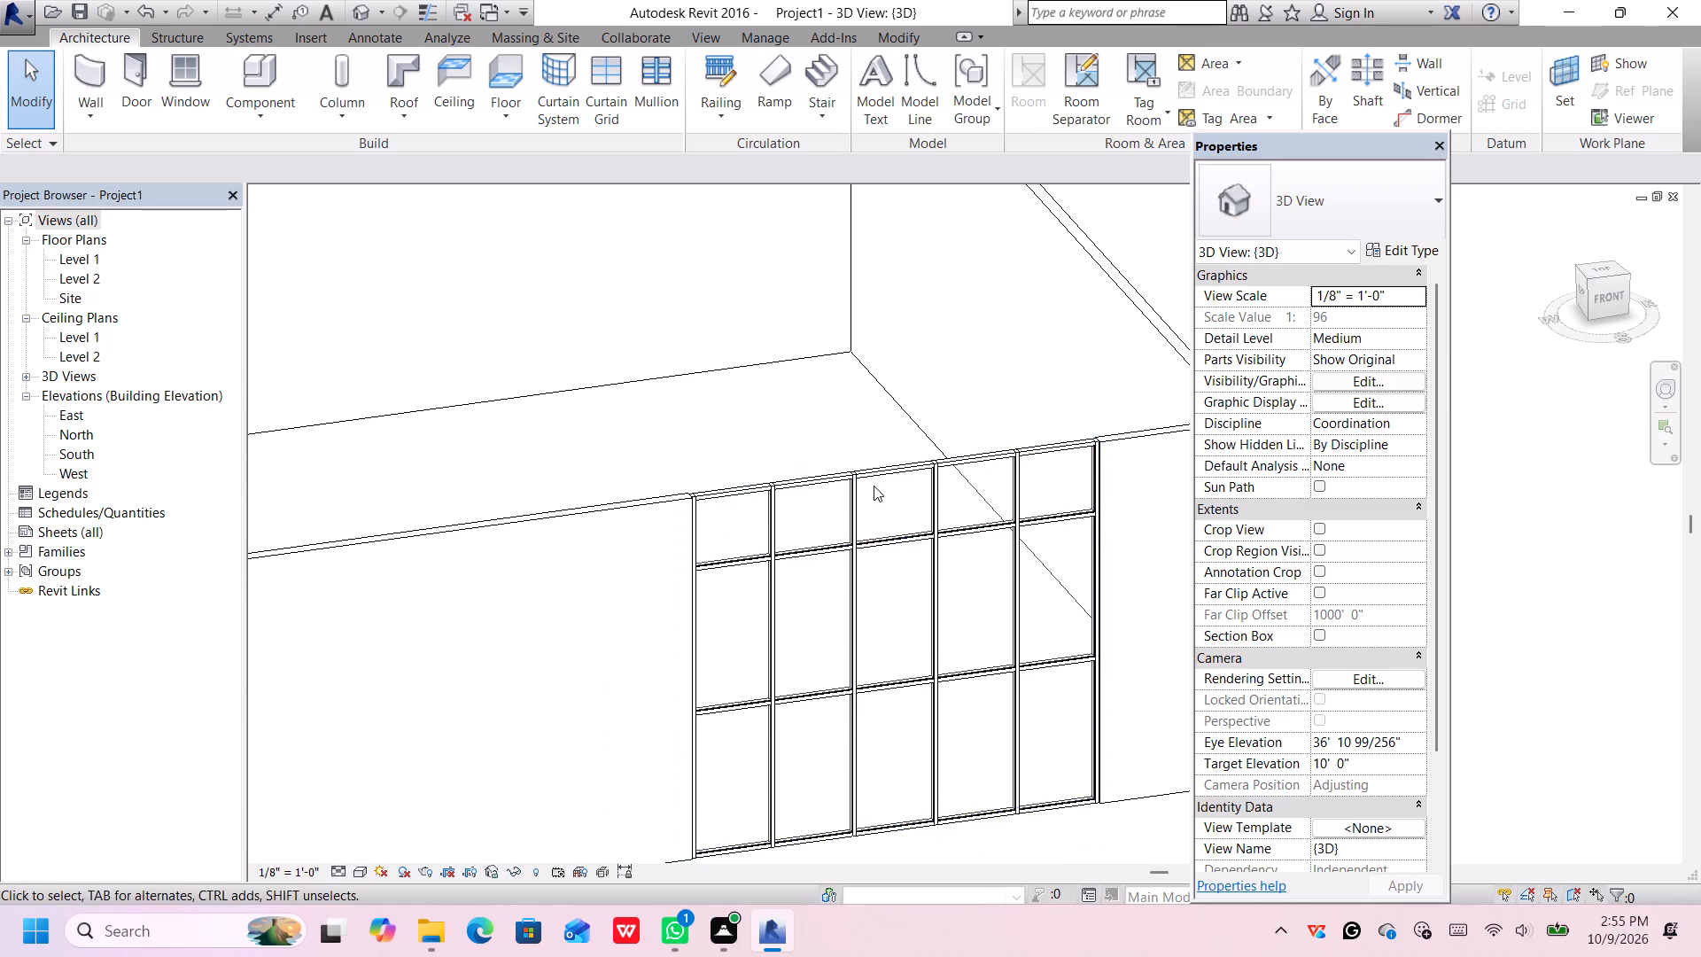
pyautogui.click(876, 469)
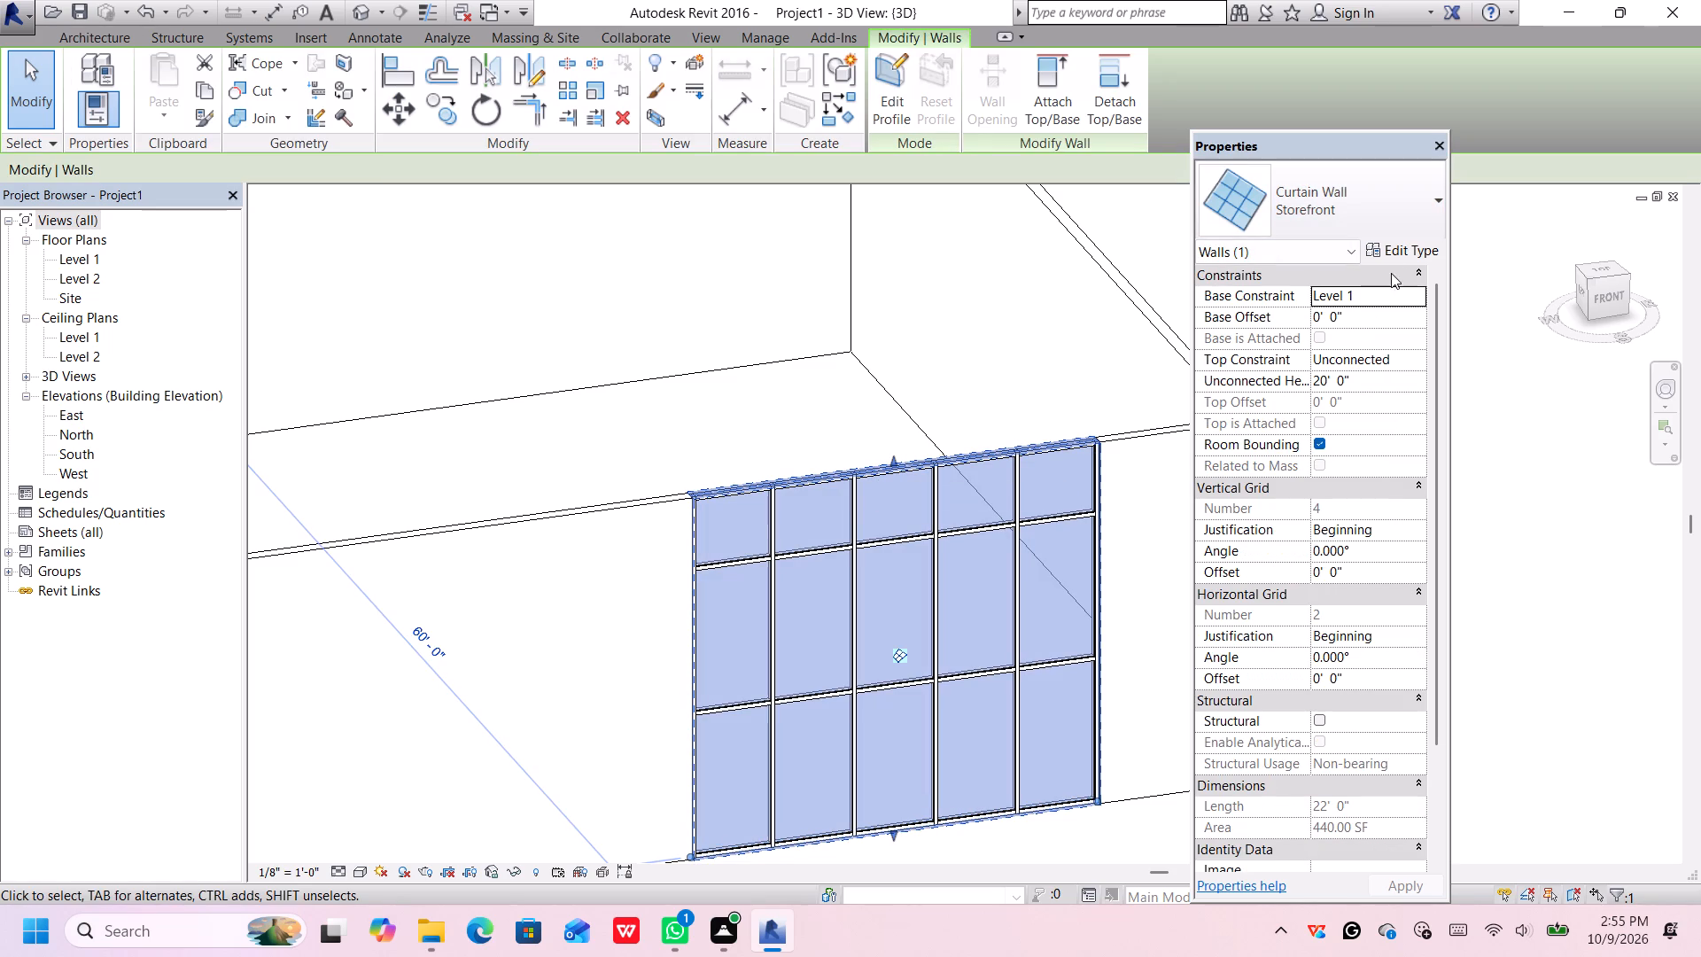
pyautogui.click(1403, 244)
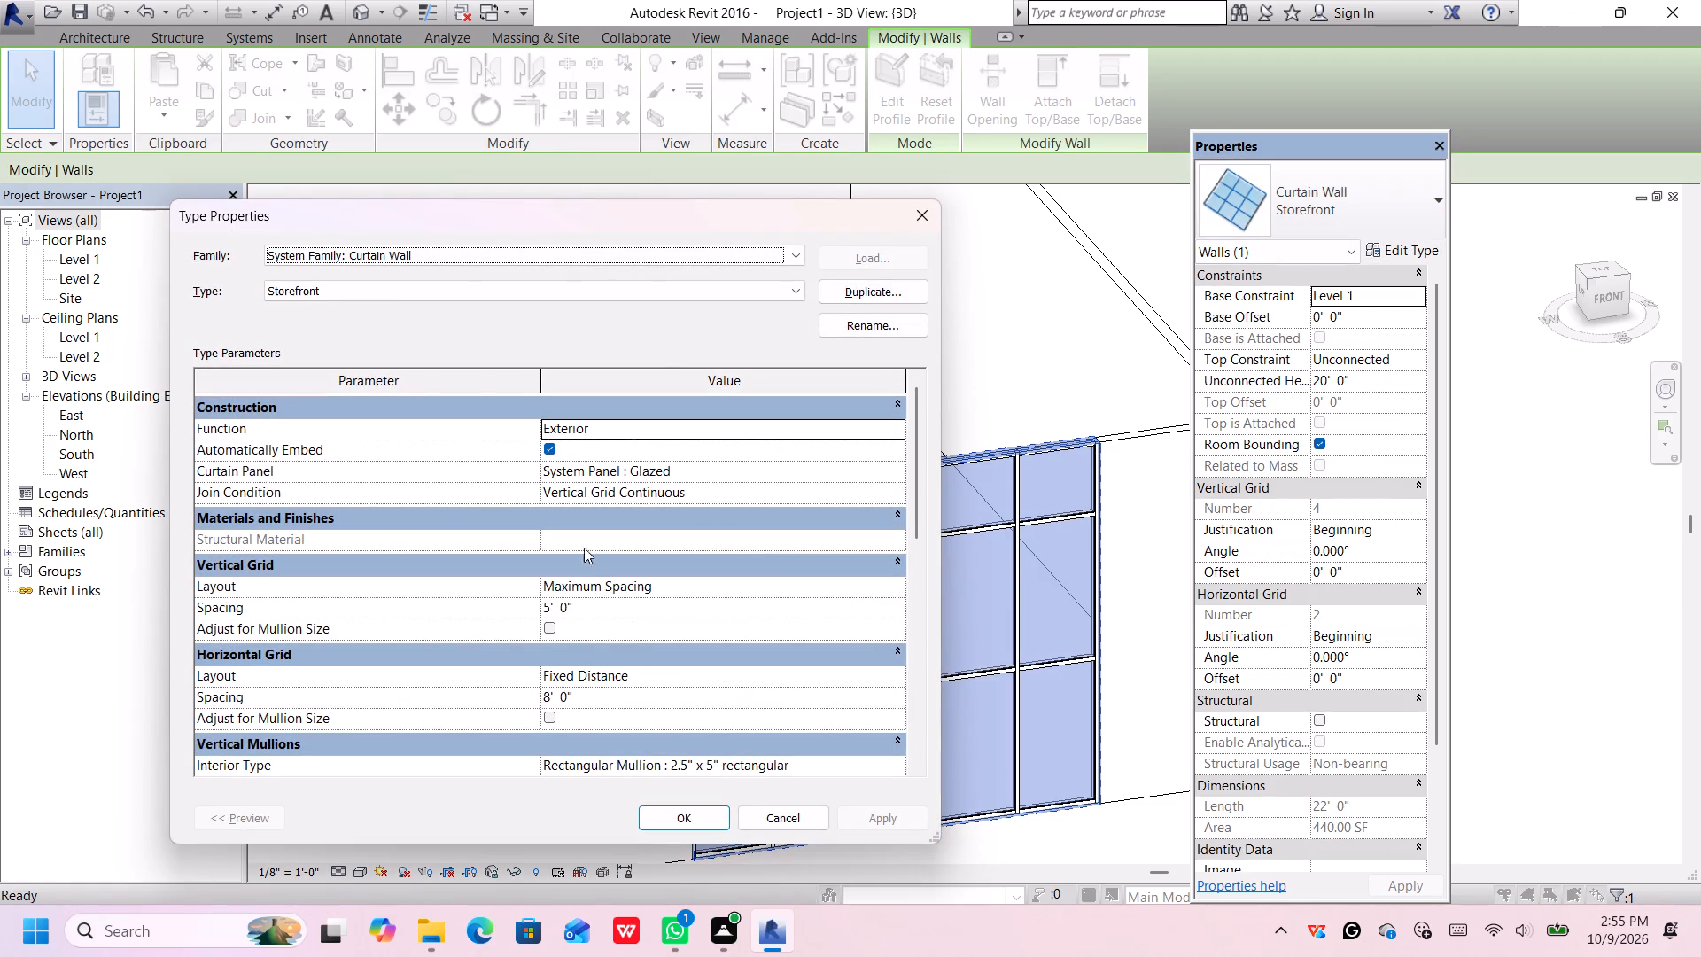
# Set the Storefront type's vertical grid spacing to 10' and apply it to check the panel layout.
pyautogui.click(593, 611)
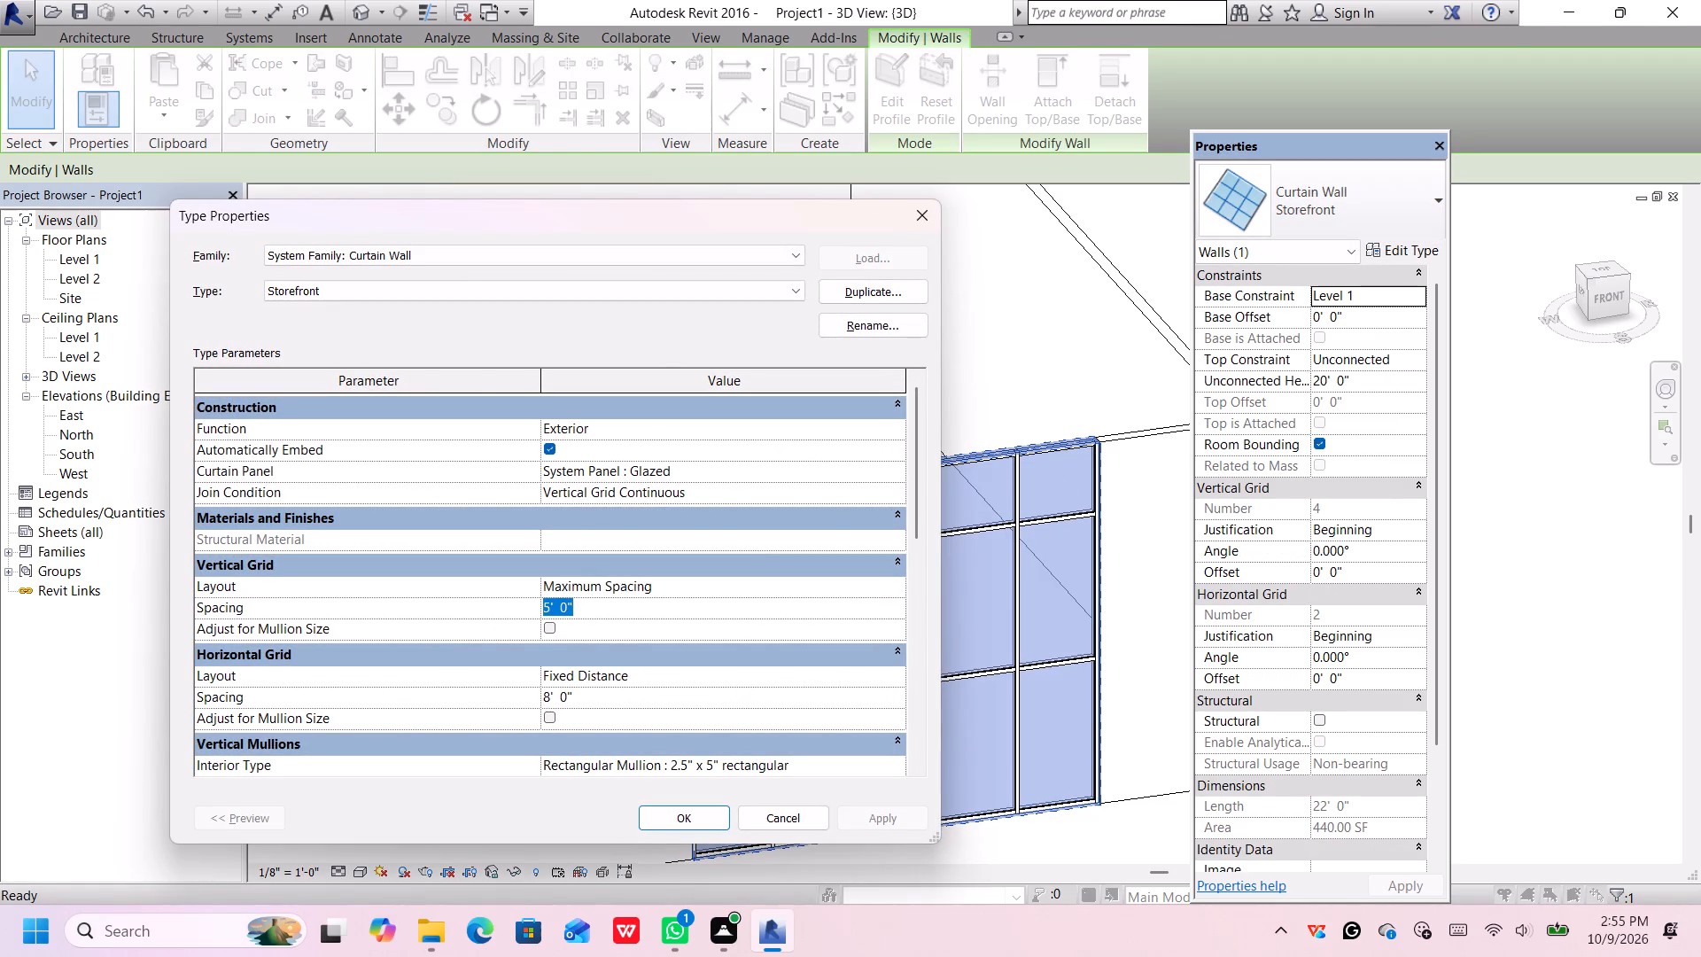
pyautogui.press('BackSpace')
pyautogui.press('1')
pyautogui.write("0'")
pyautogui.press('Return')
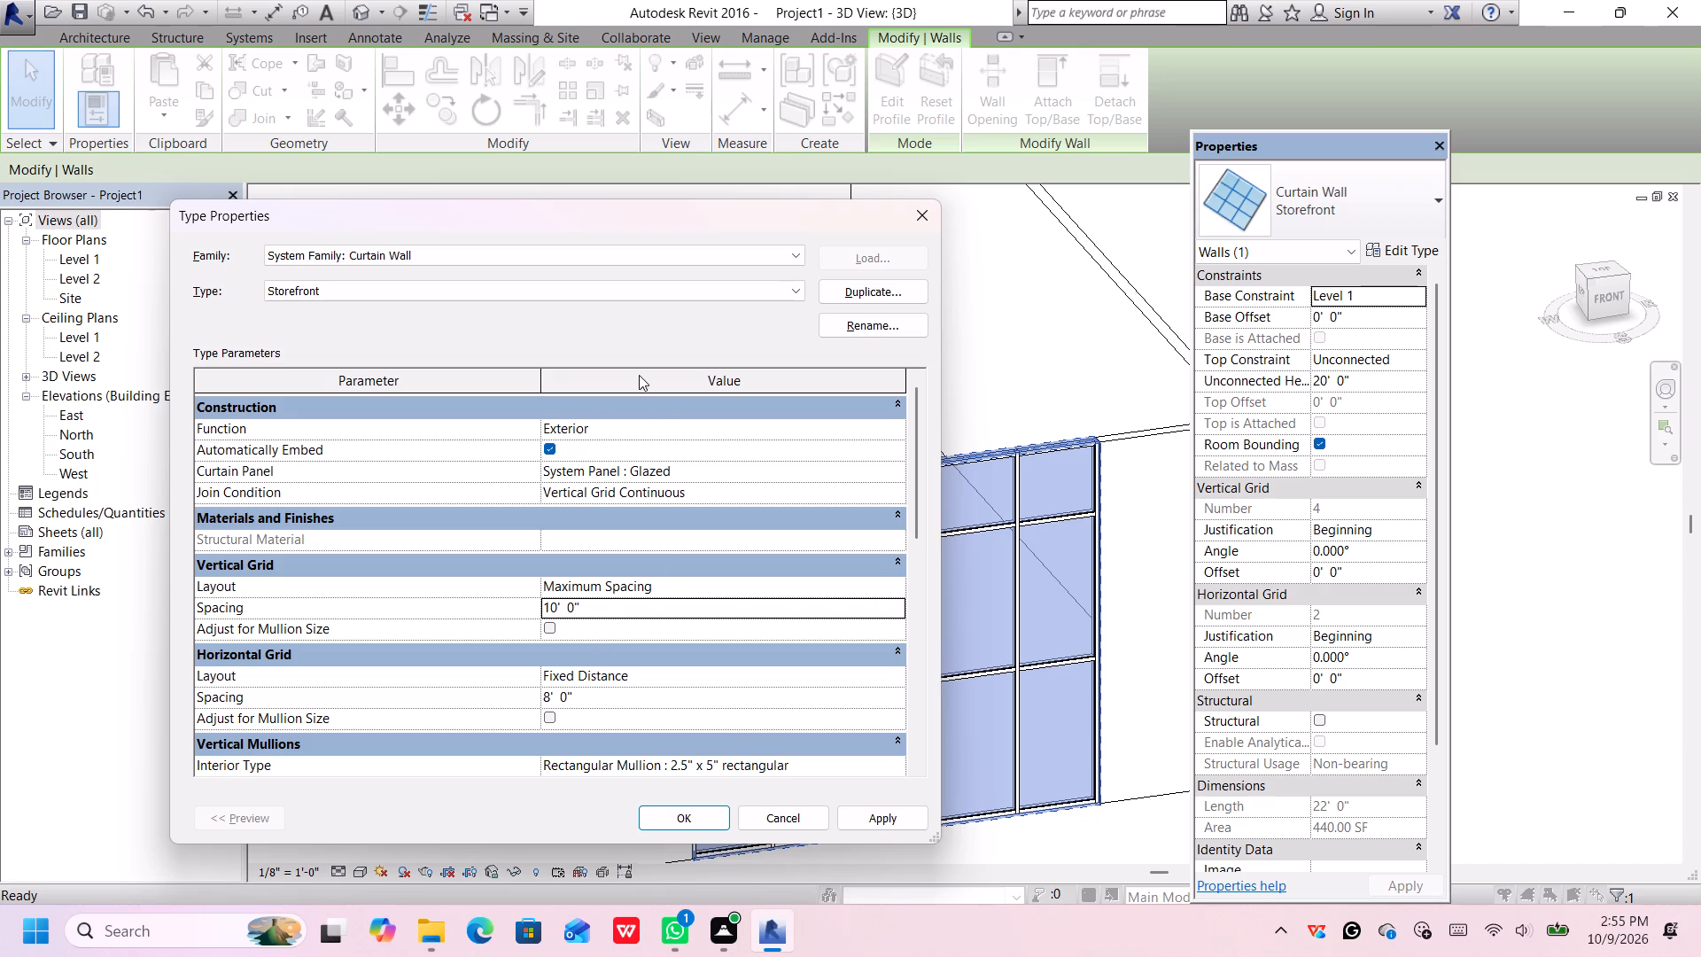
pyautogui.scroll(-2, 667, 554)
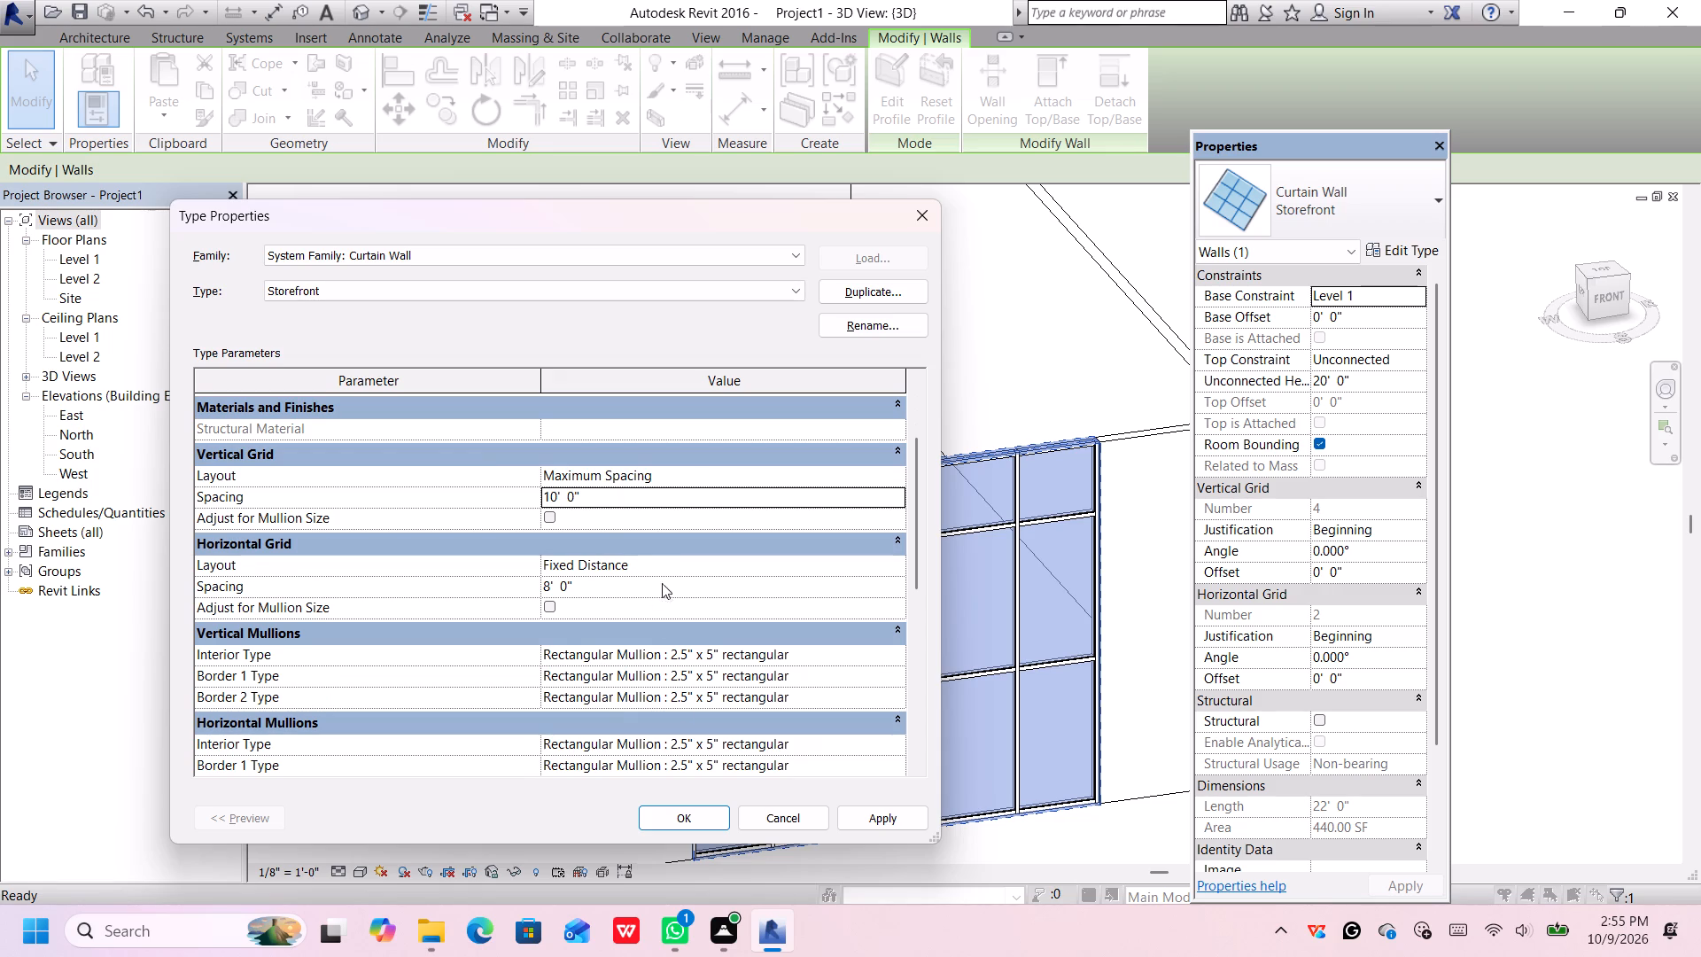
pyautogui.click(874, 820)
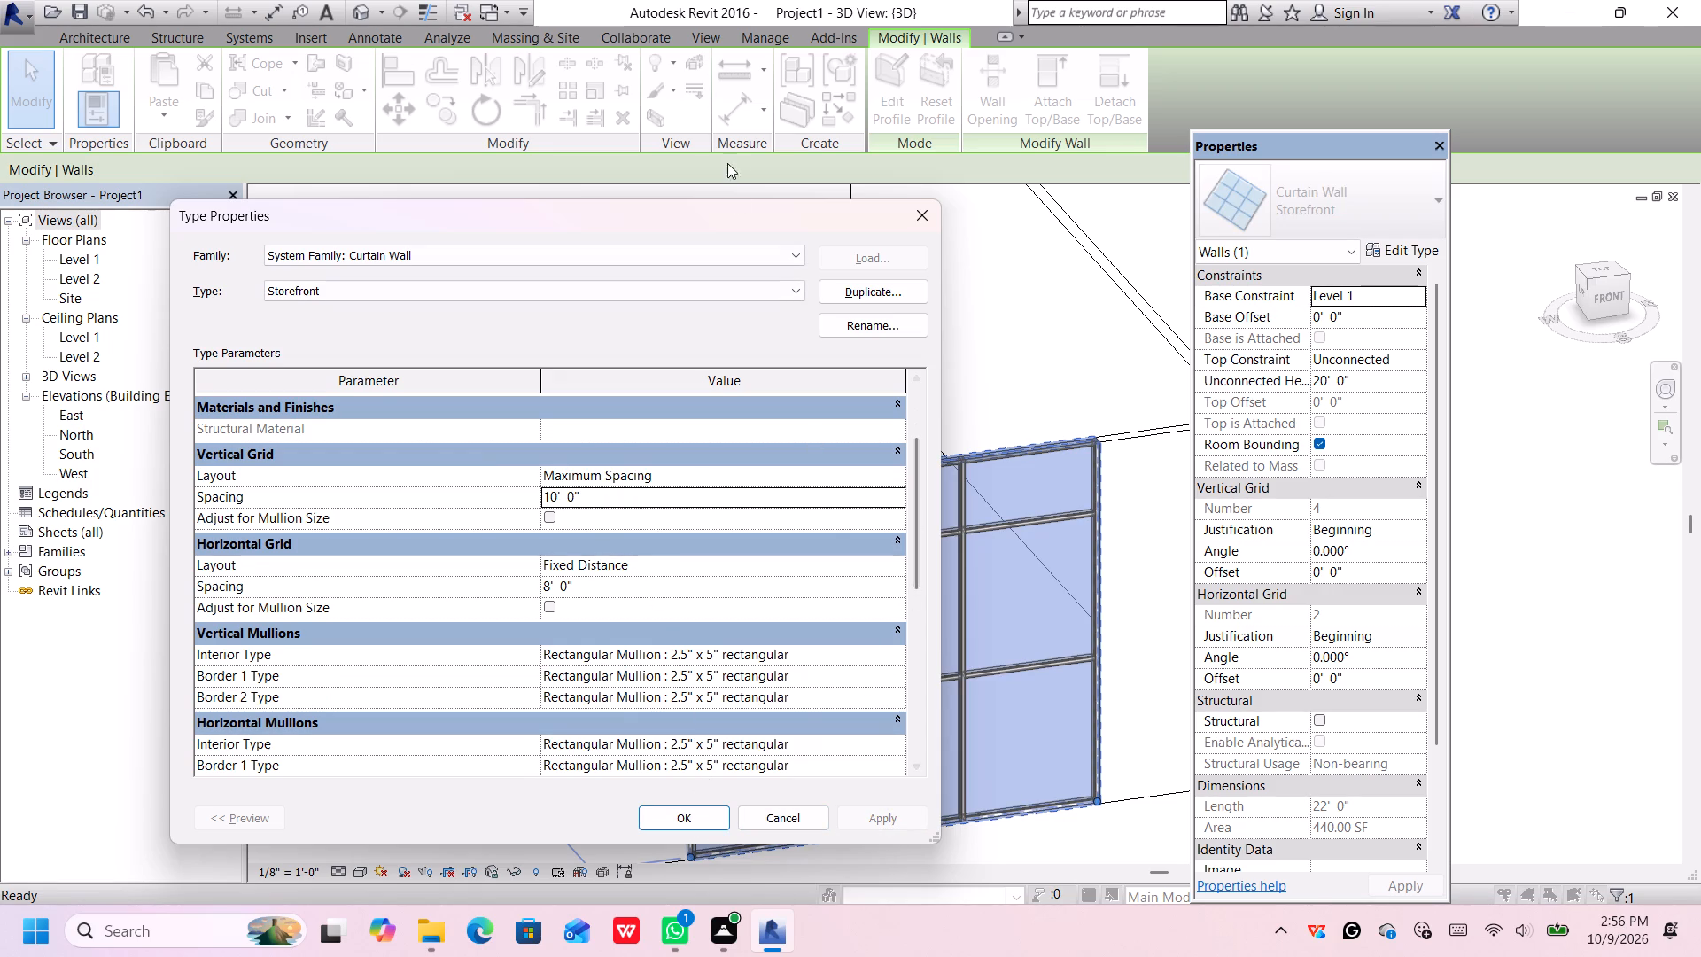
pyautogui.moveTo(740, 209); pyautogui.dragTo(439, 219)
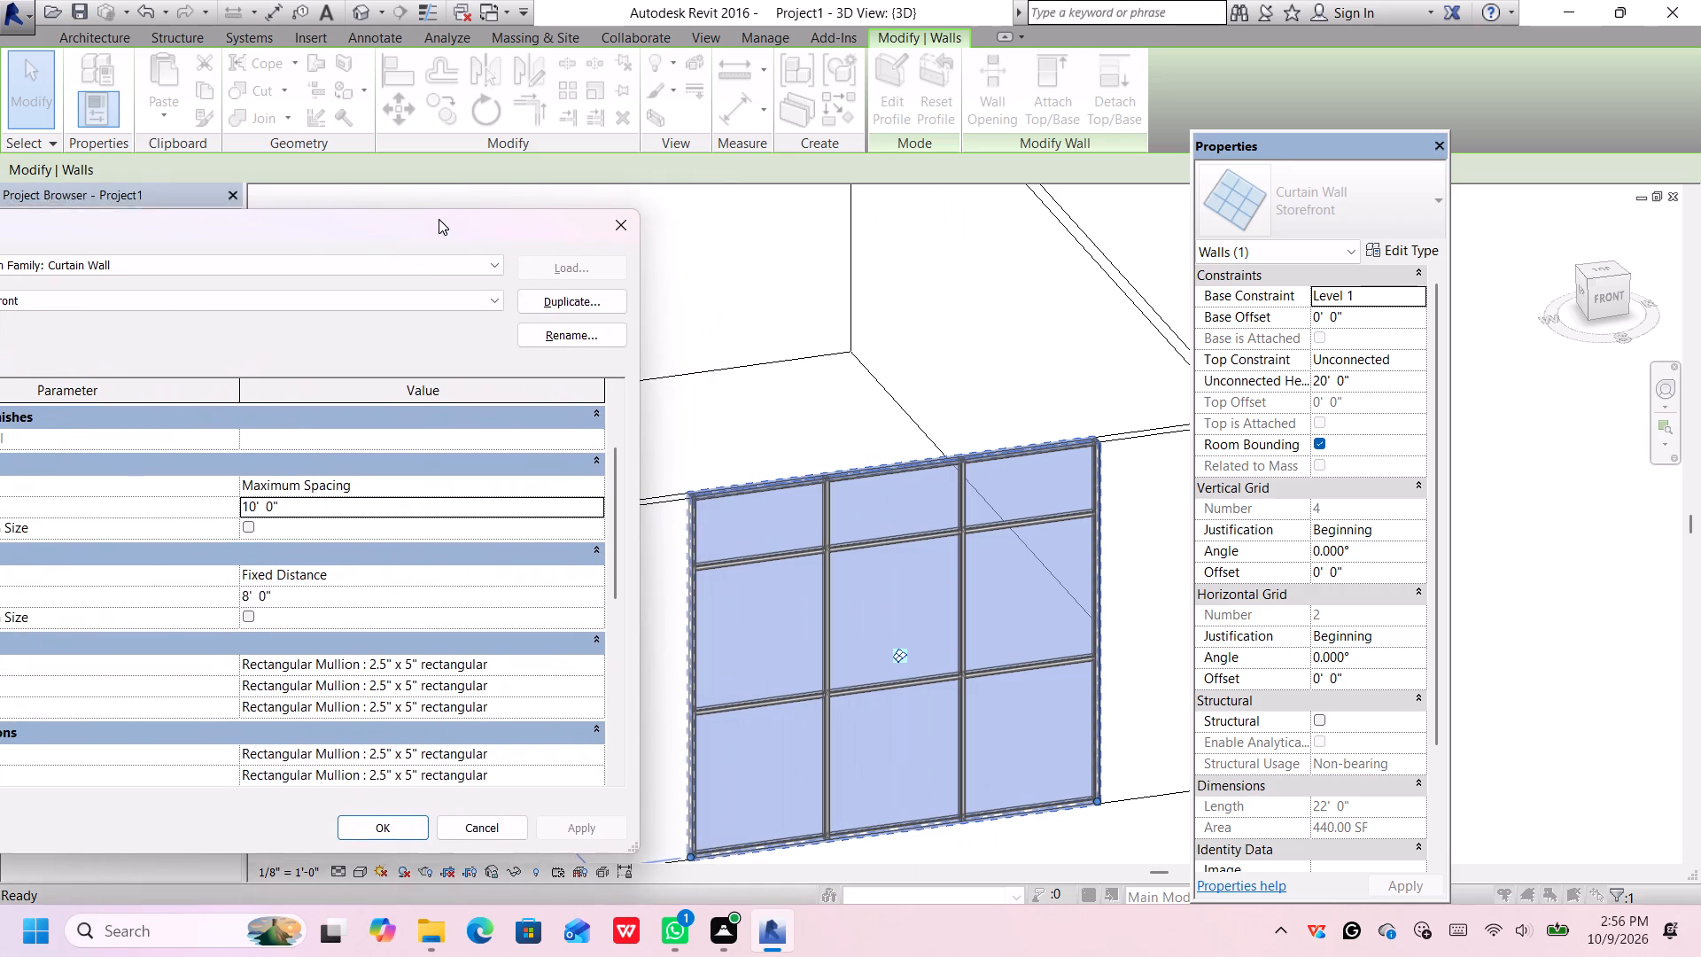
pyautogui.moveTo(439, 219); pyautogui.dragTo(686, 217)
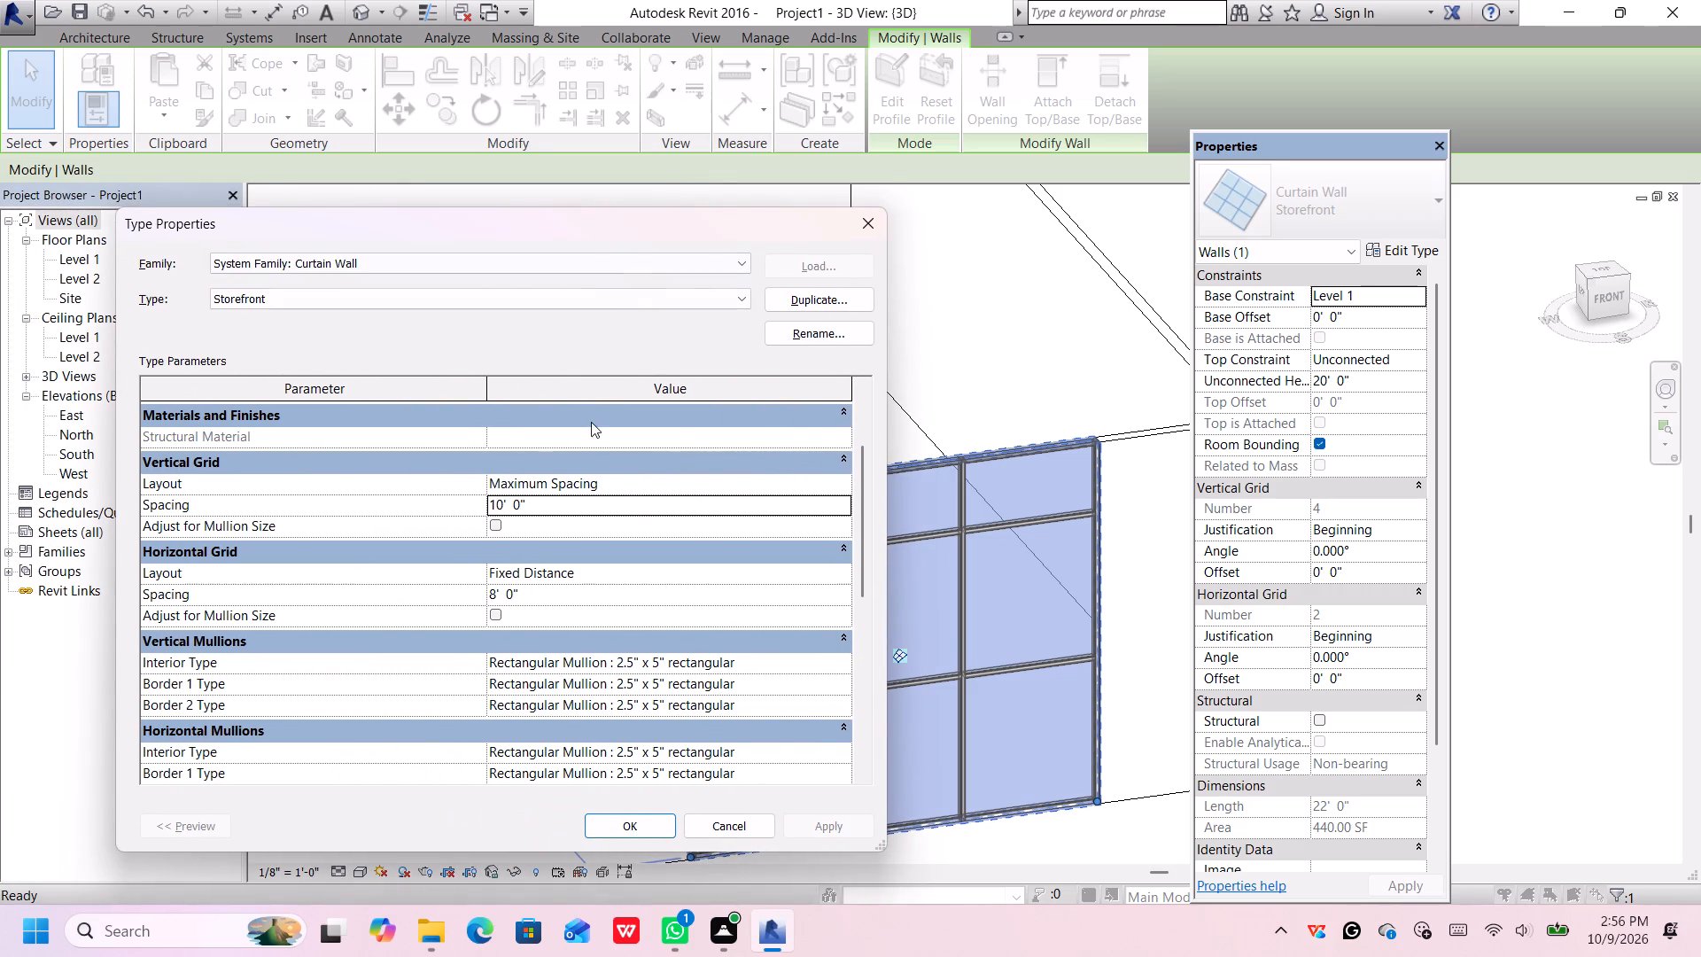
# Set the Storefront type's vertical grid spacing to 12' and apply it to check the panel layout.
pyautogui.click(580, 511)
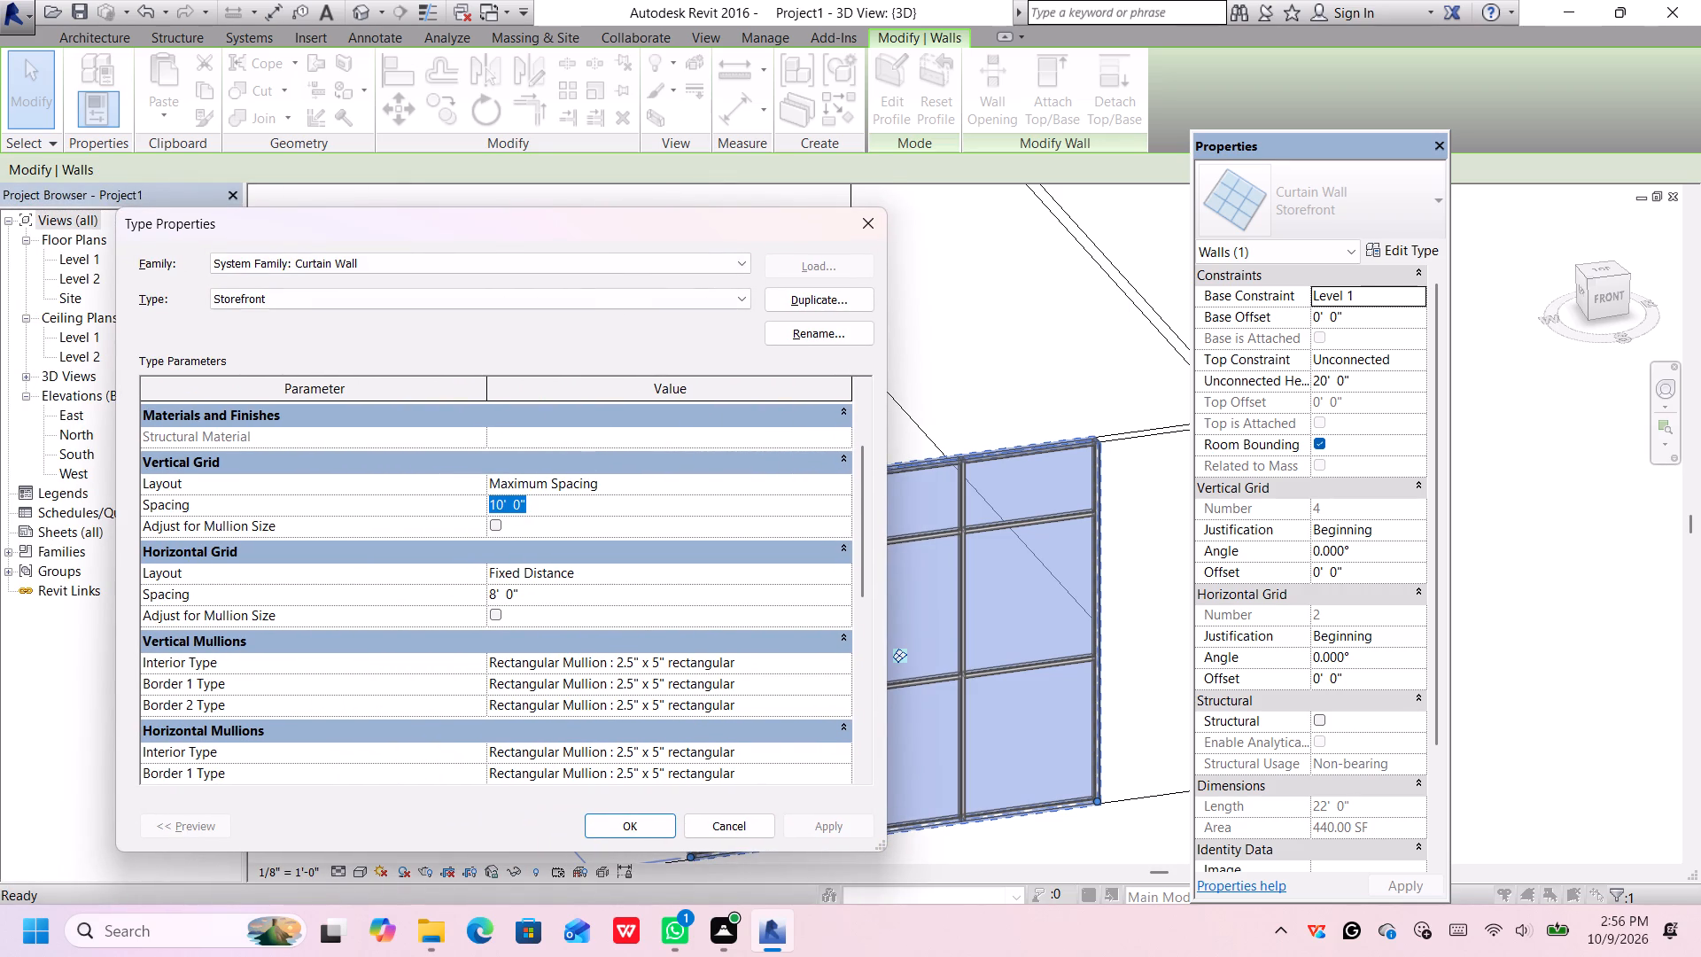
pyautogui.press('BackSpace')
pyautogui.press('1')
pyautogui.press('2')
pyautogui.press("'")
pyautogui.press('Return')
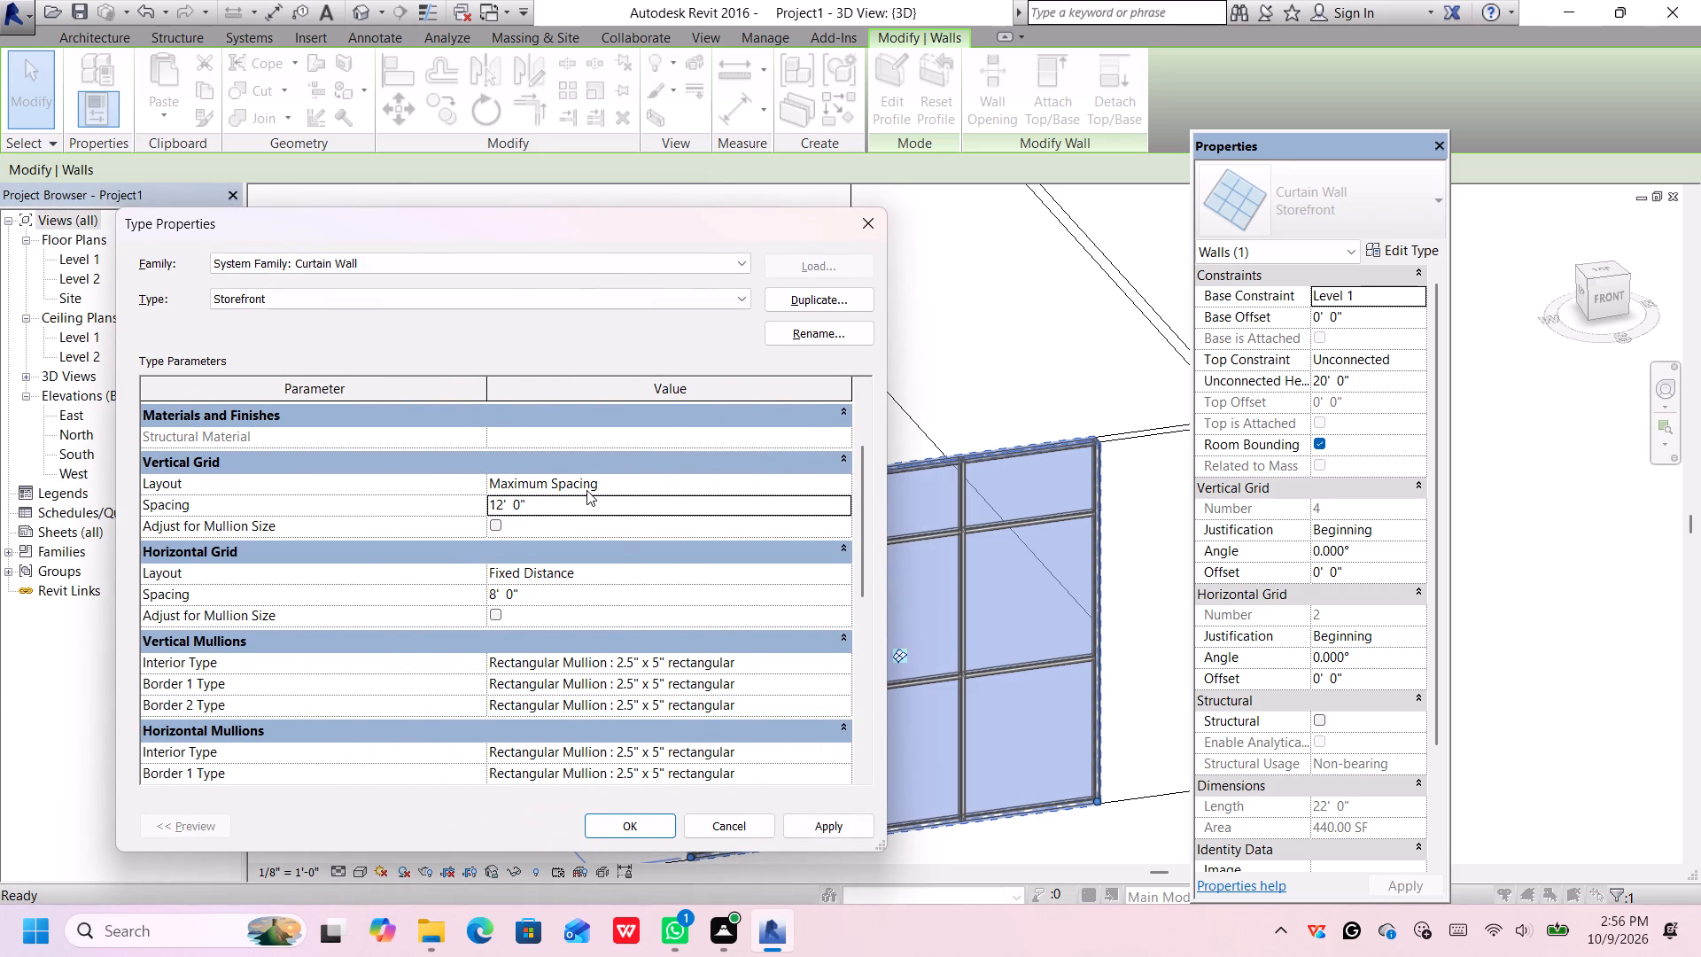
pyautogui.click(834, 836)
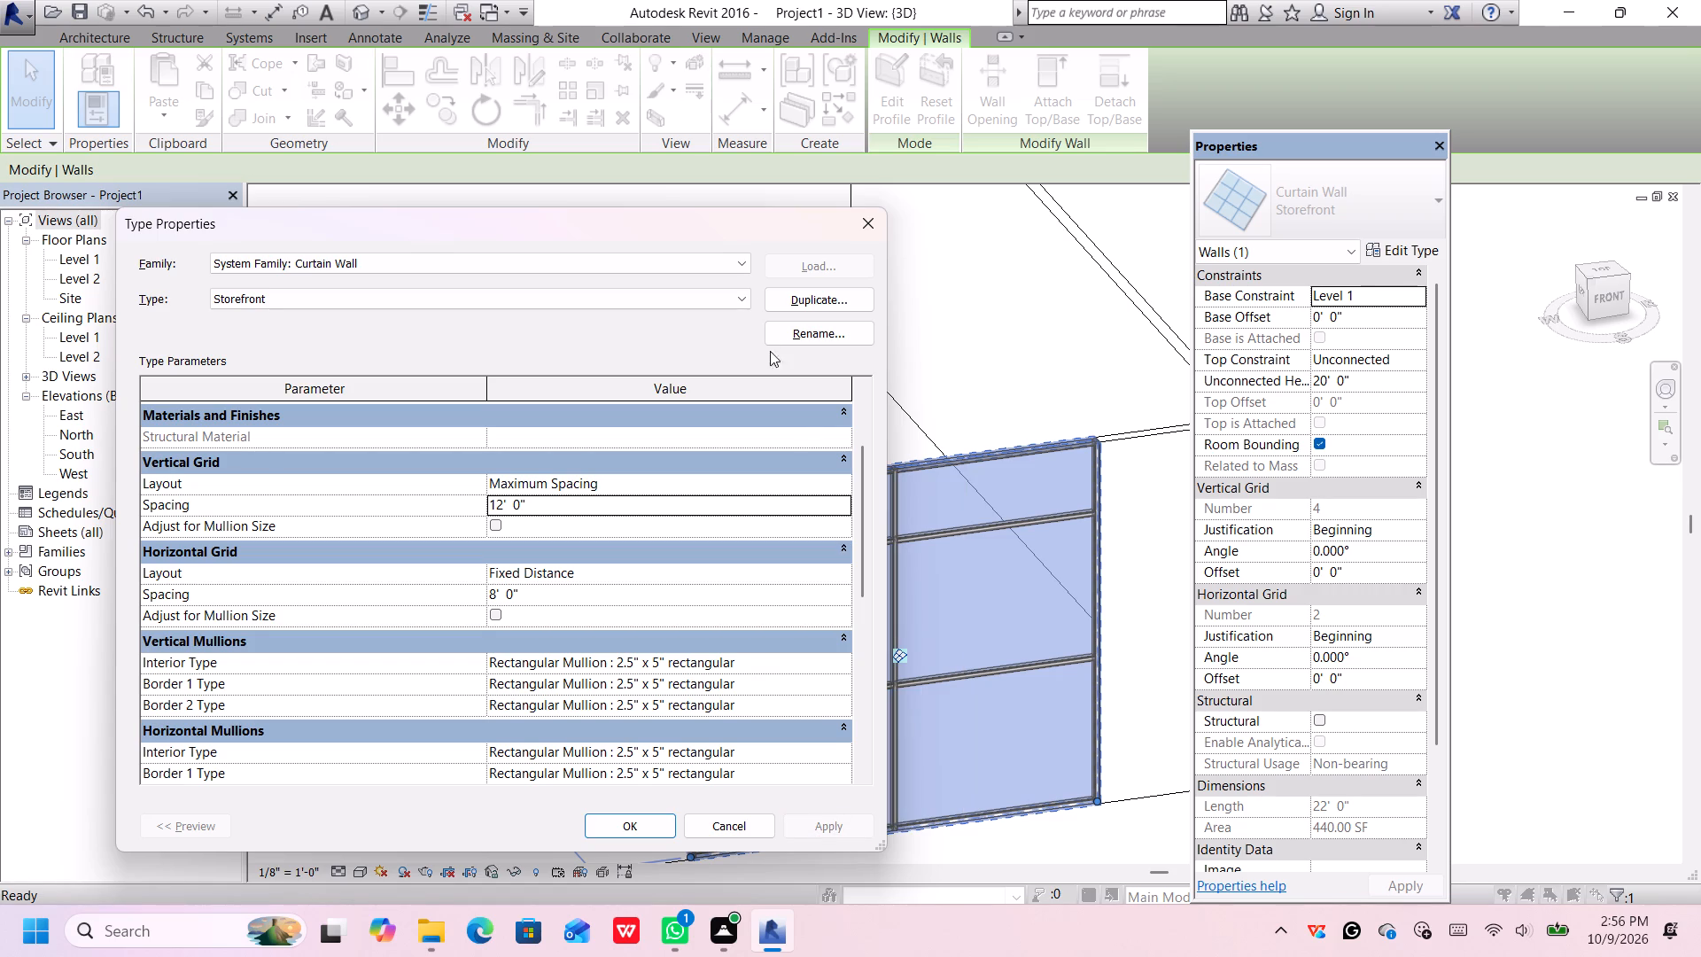
pyautogui.moveTo(747, 223); pyautogui.dragTo(586, 217)
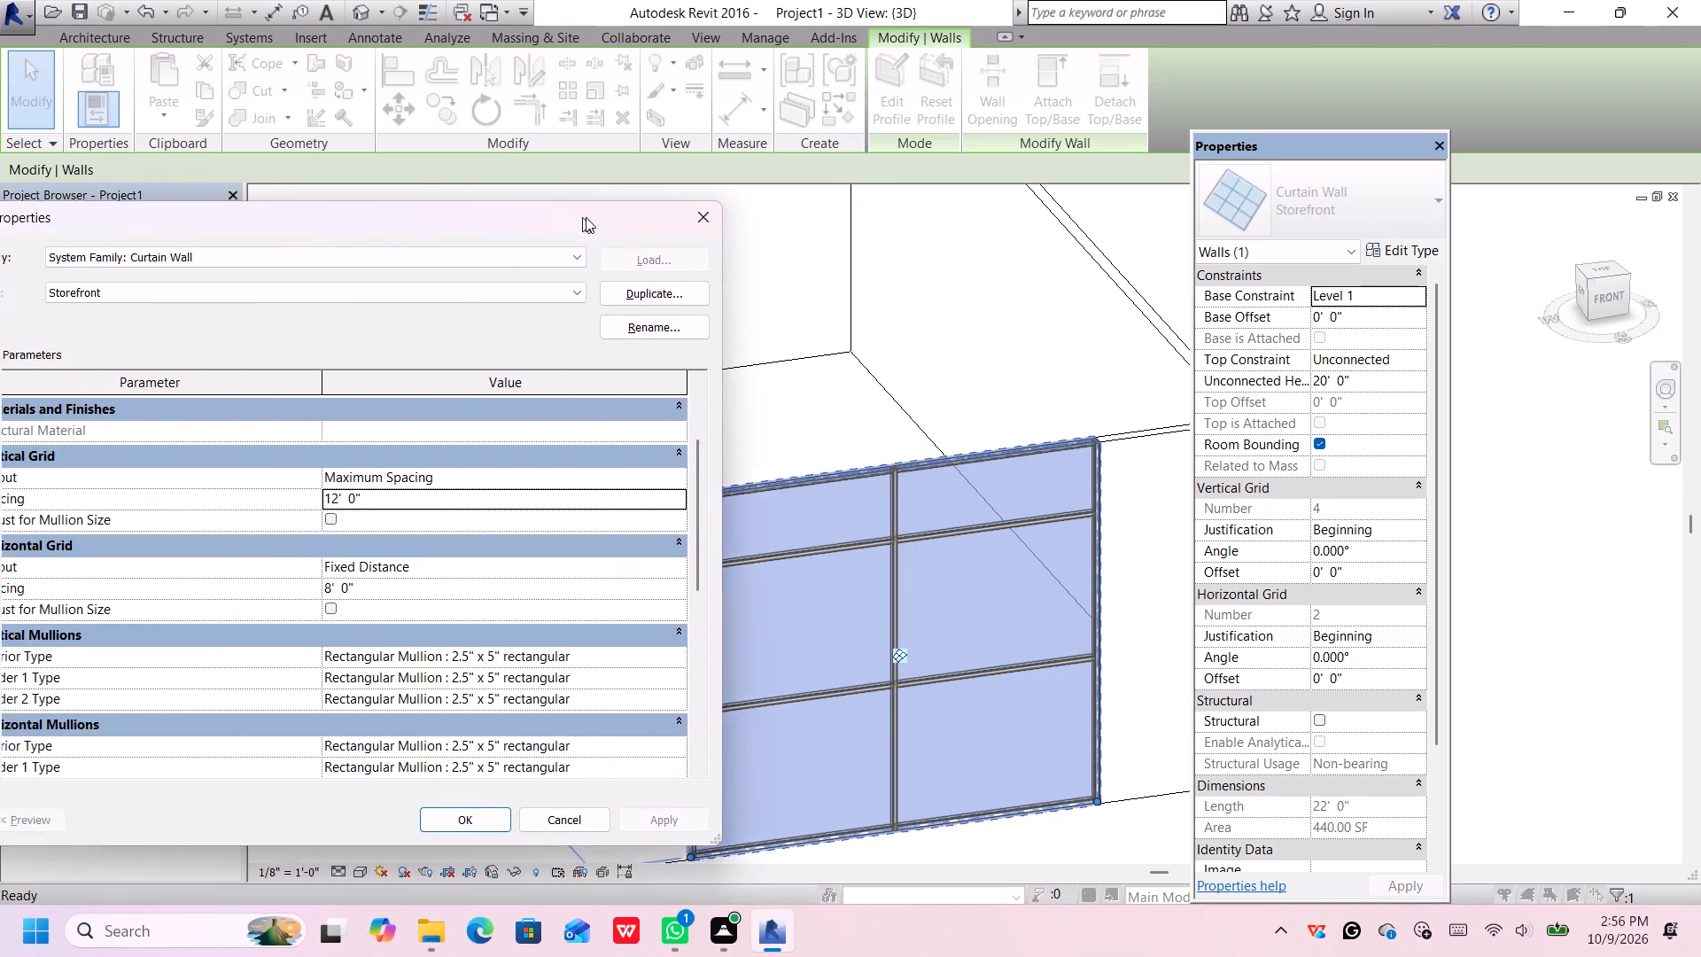
pyautogui.moveTo(586, 217); pyautogui.dragTo(369, 363)
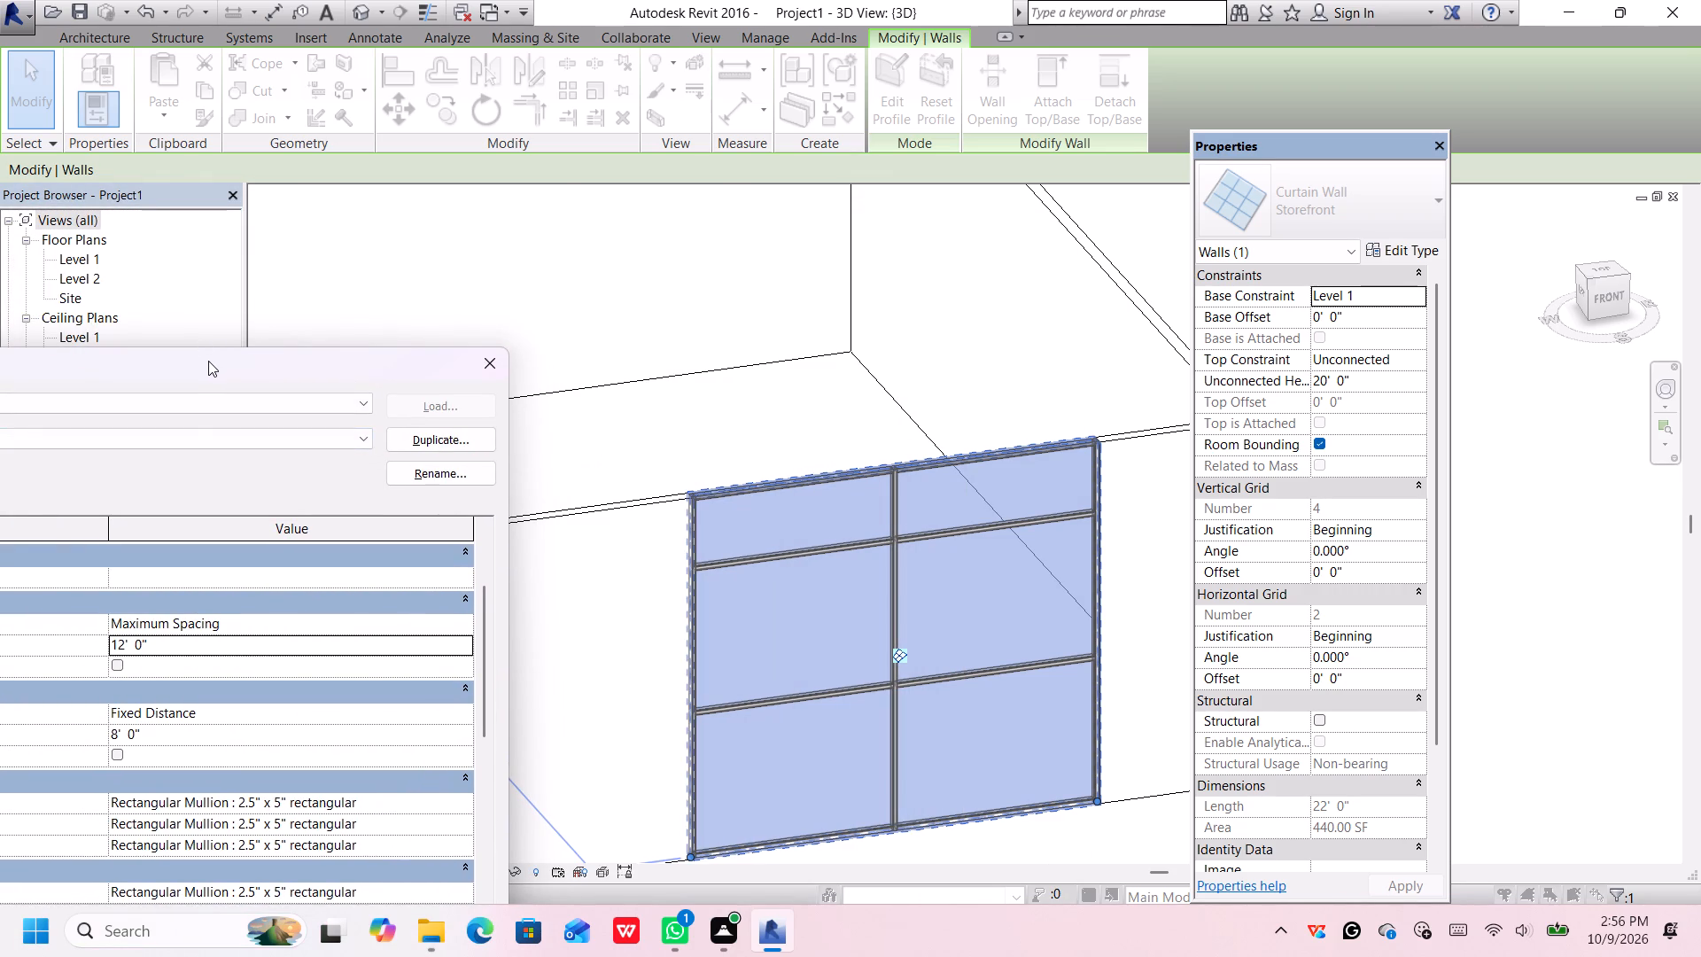
pyautogui.moveTo(250, 363); pyautogui.dragTo(798, 217)
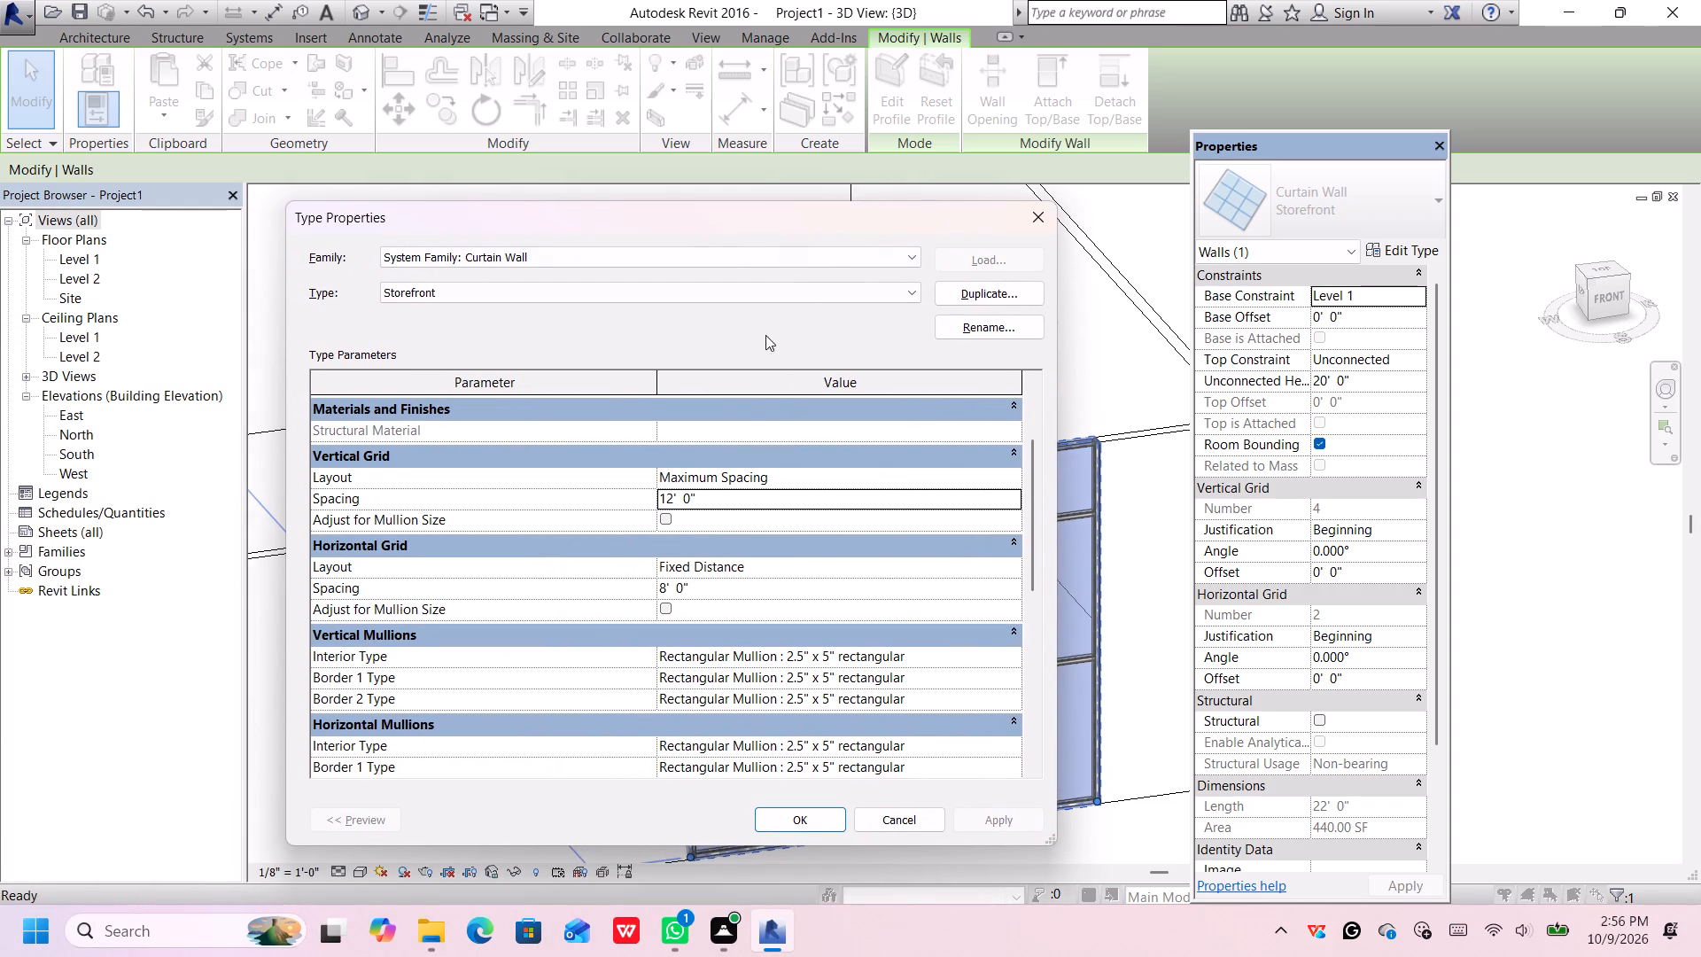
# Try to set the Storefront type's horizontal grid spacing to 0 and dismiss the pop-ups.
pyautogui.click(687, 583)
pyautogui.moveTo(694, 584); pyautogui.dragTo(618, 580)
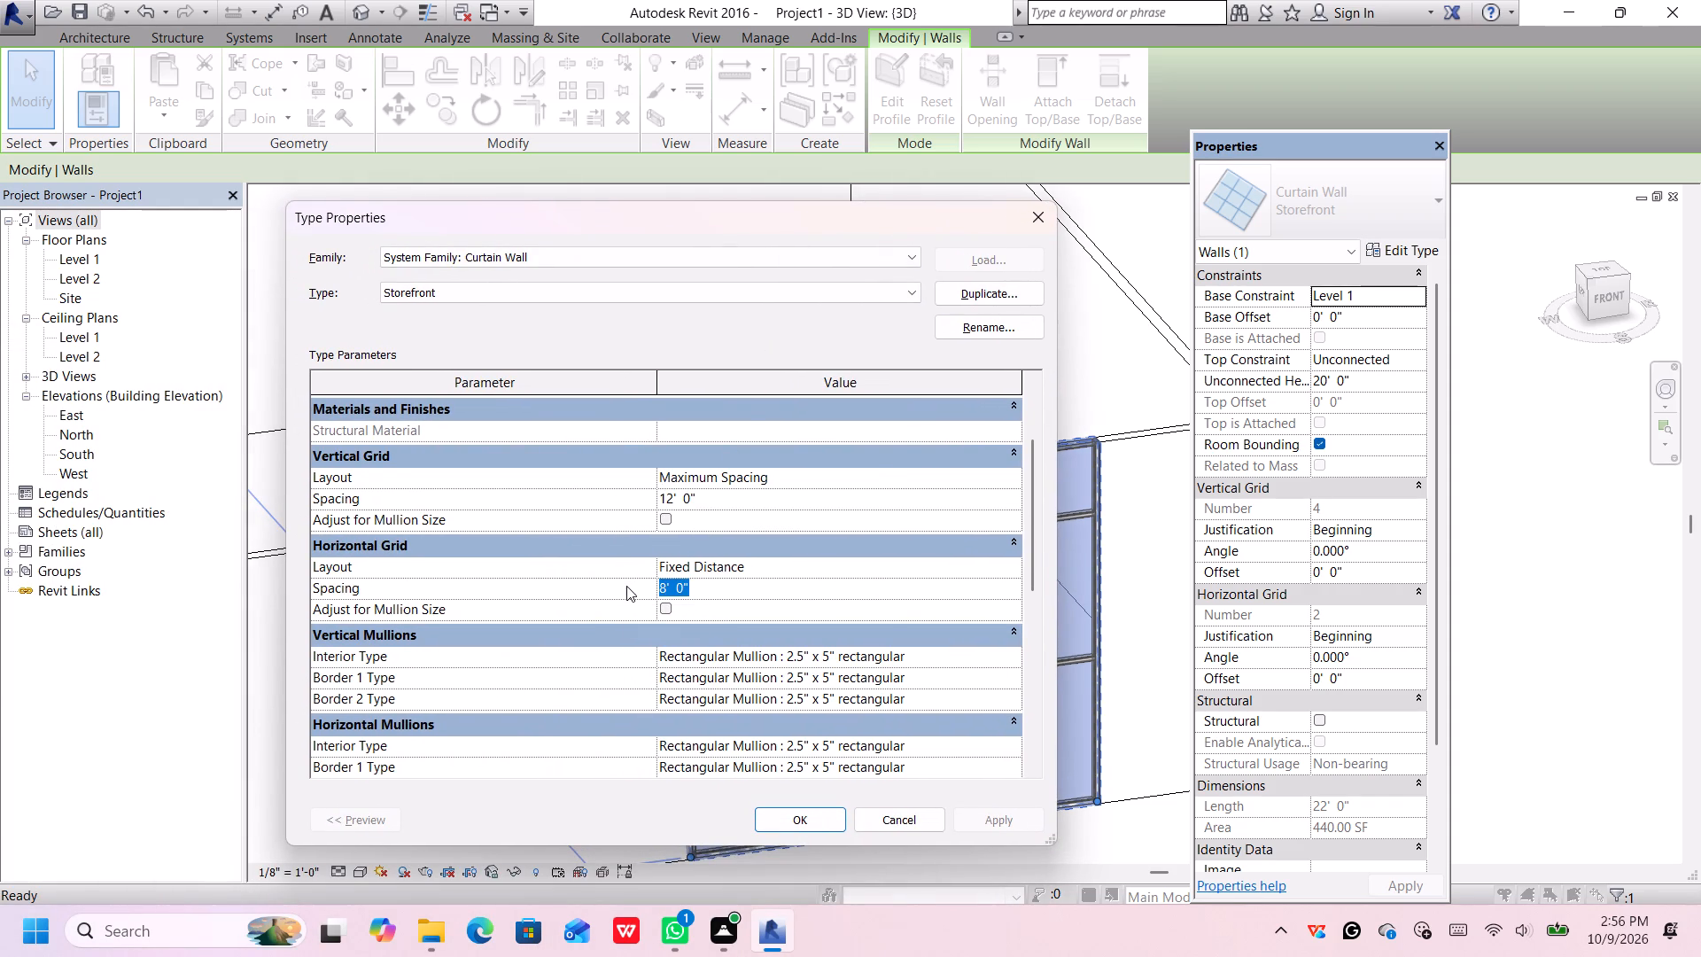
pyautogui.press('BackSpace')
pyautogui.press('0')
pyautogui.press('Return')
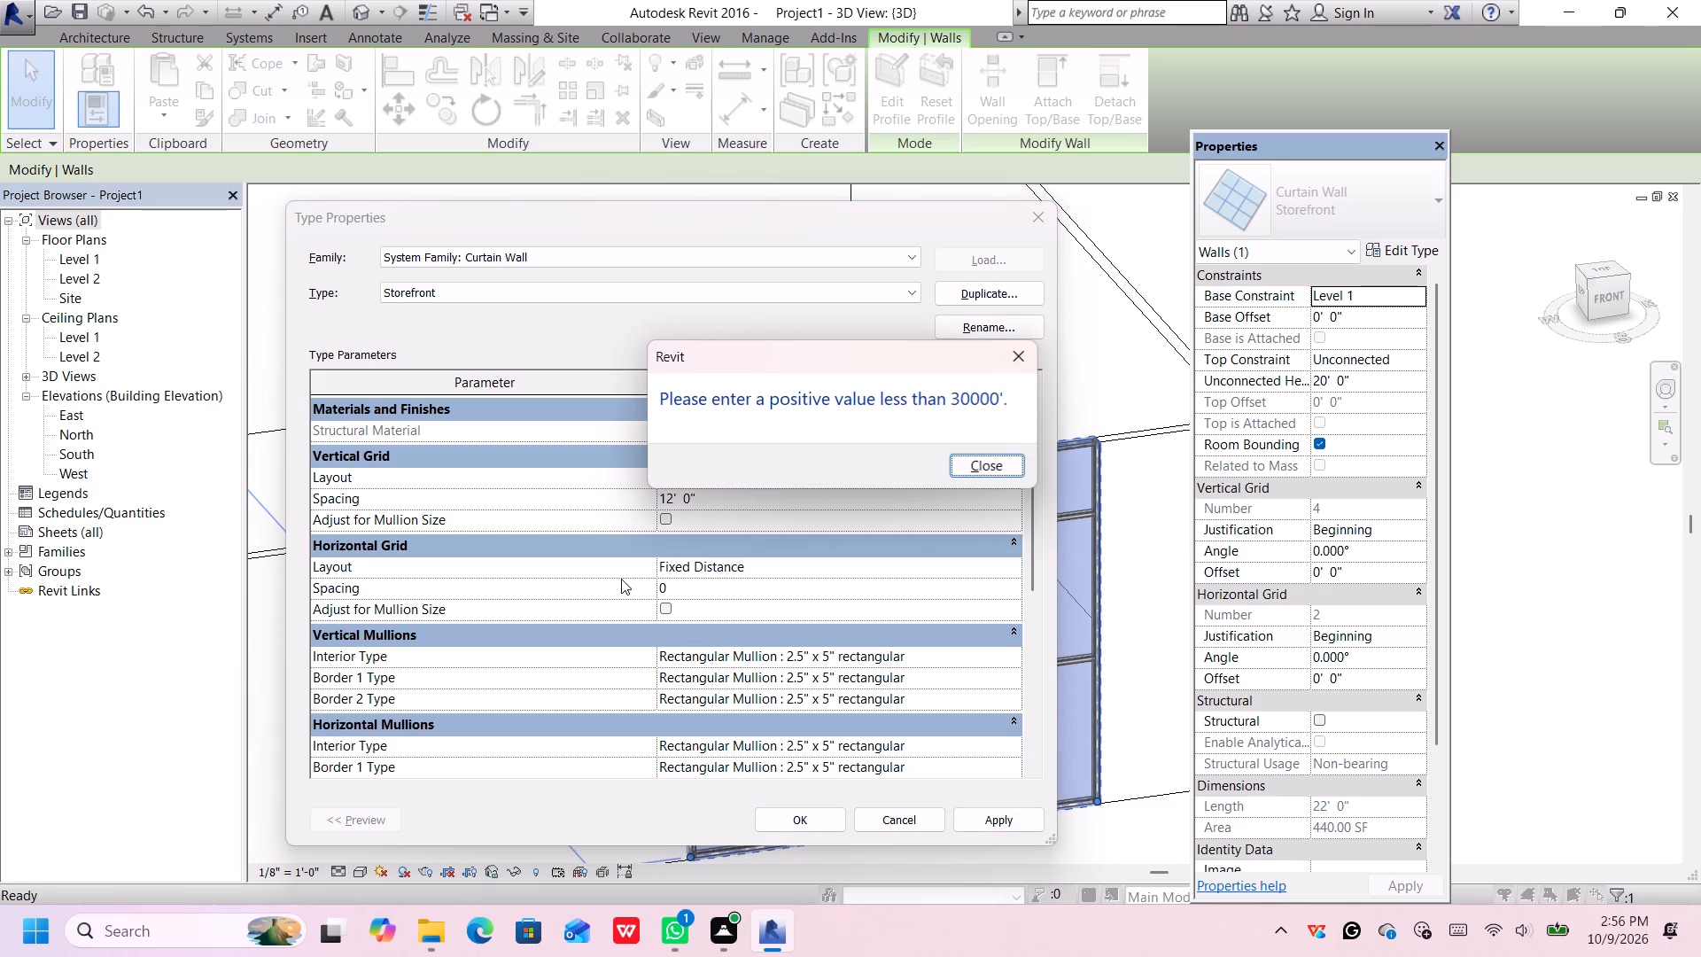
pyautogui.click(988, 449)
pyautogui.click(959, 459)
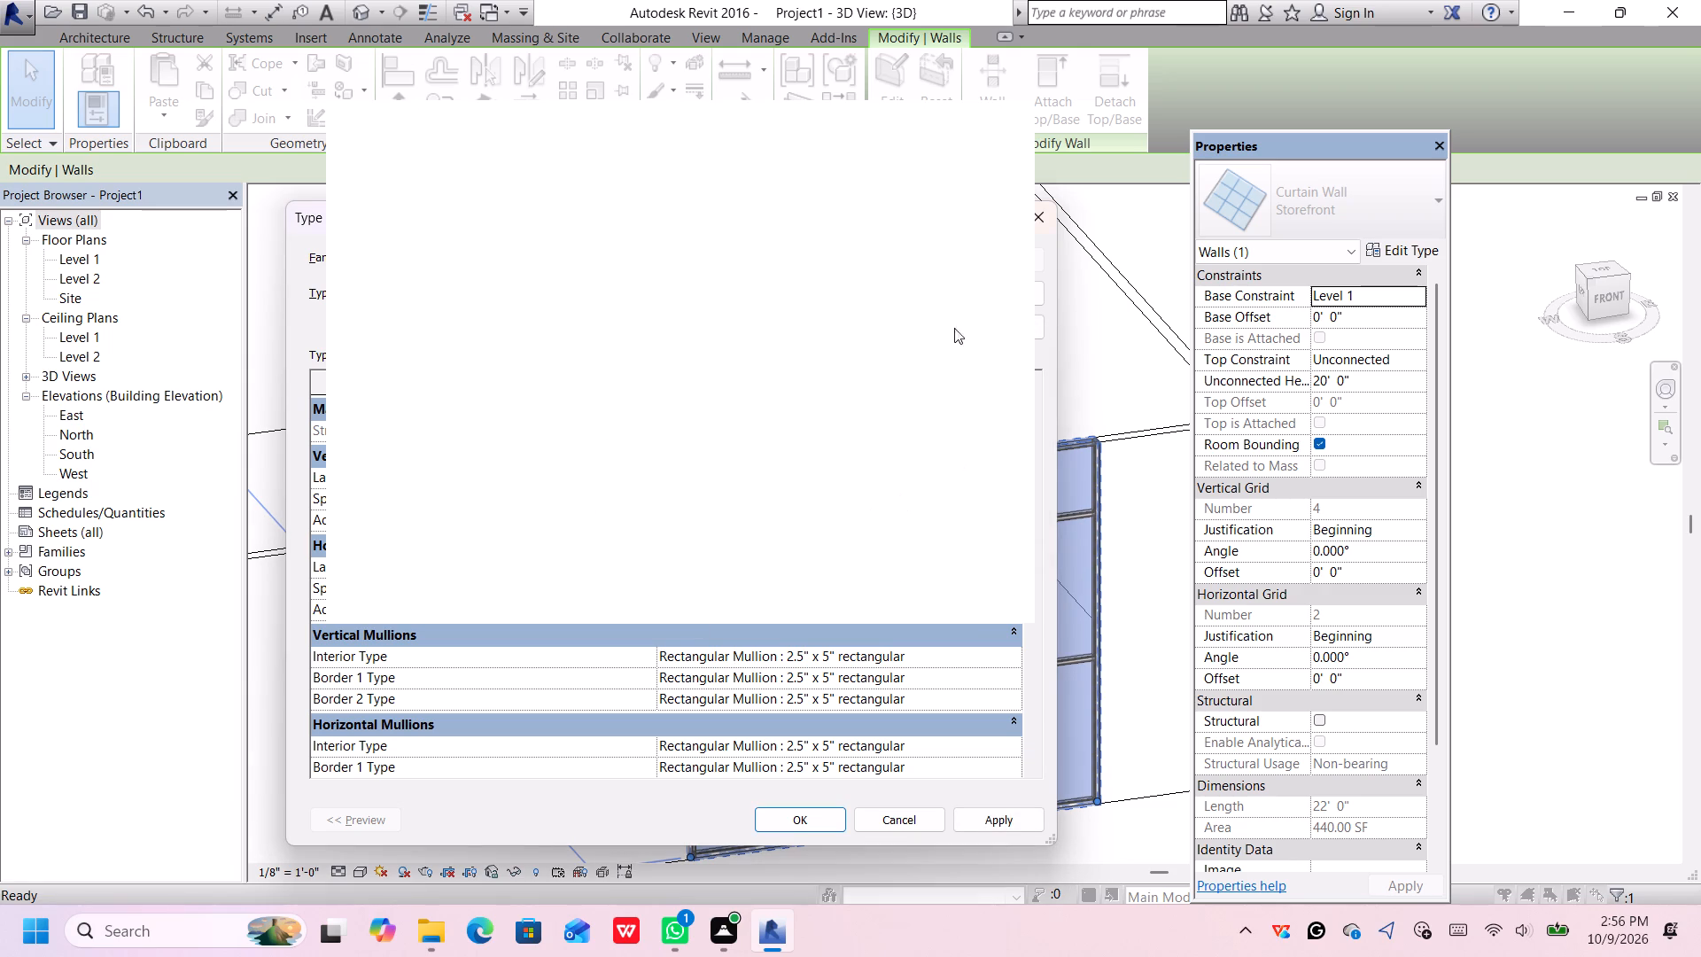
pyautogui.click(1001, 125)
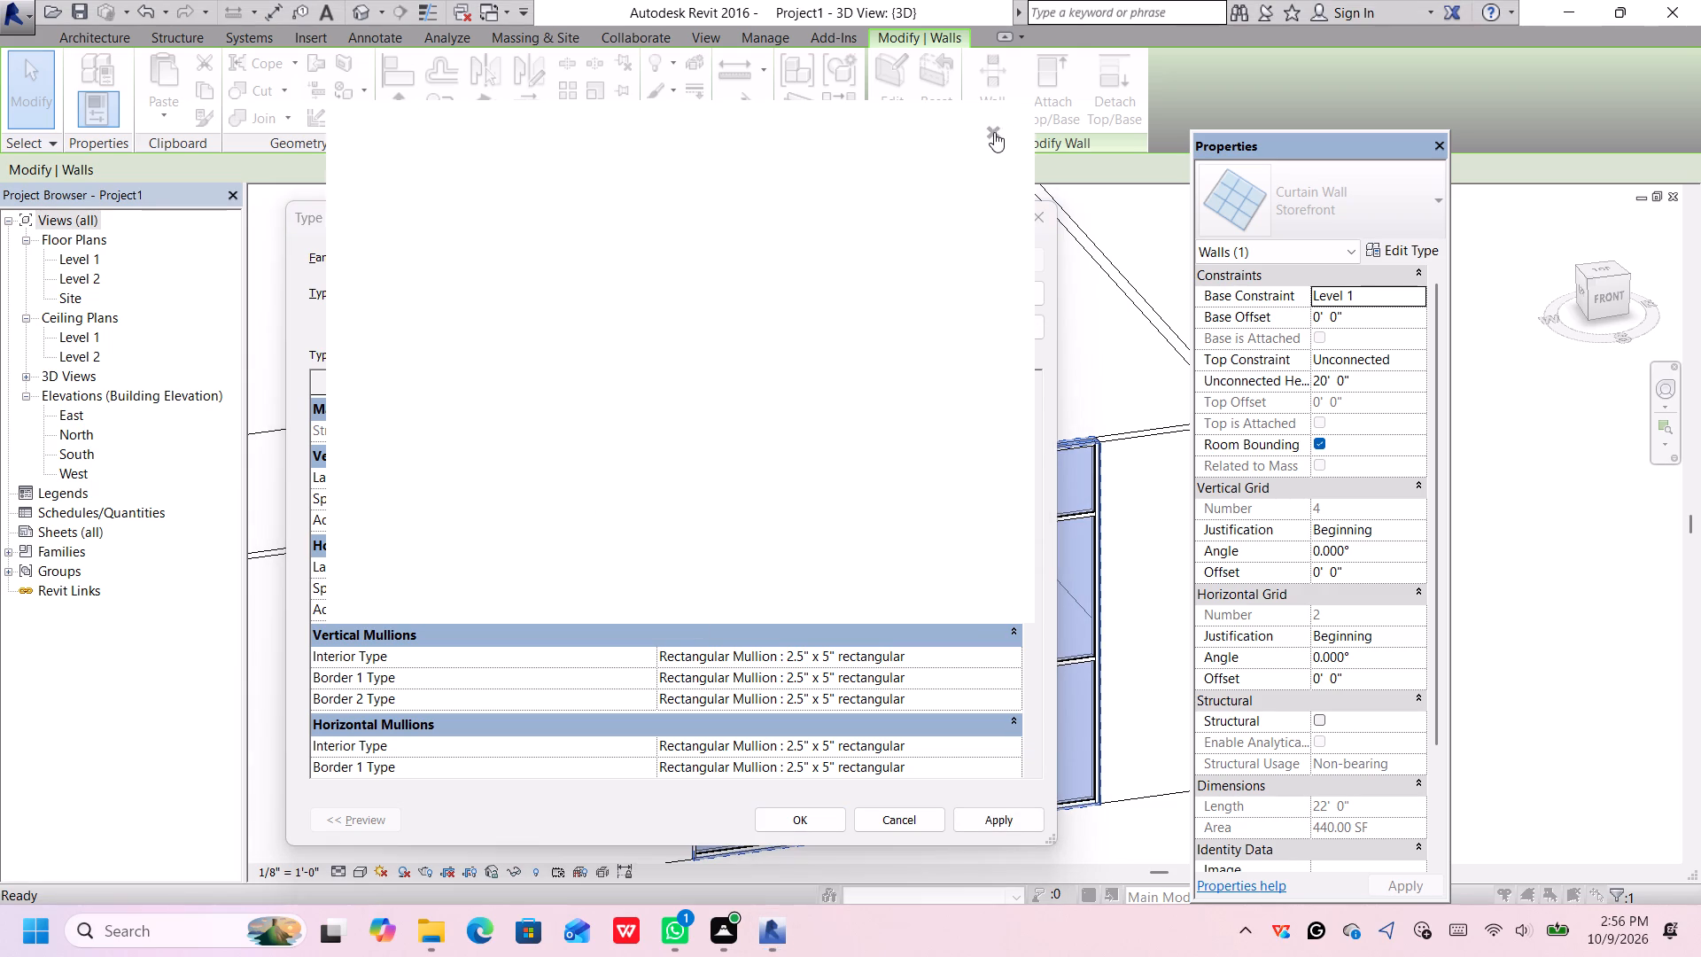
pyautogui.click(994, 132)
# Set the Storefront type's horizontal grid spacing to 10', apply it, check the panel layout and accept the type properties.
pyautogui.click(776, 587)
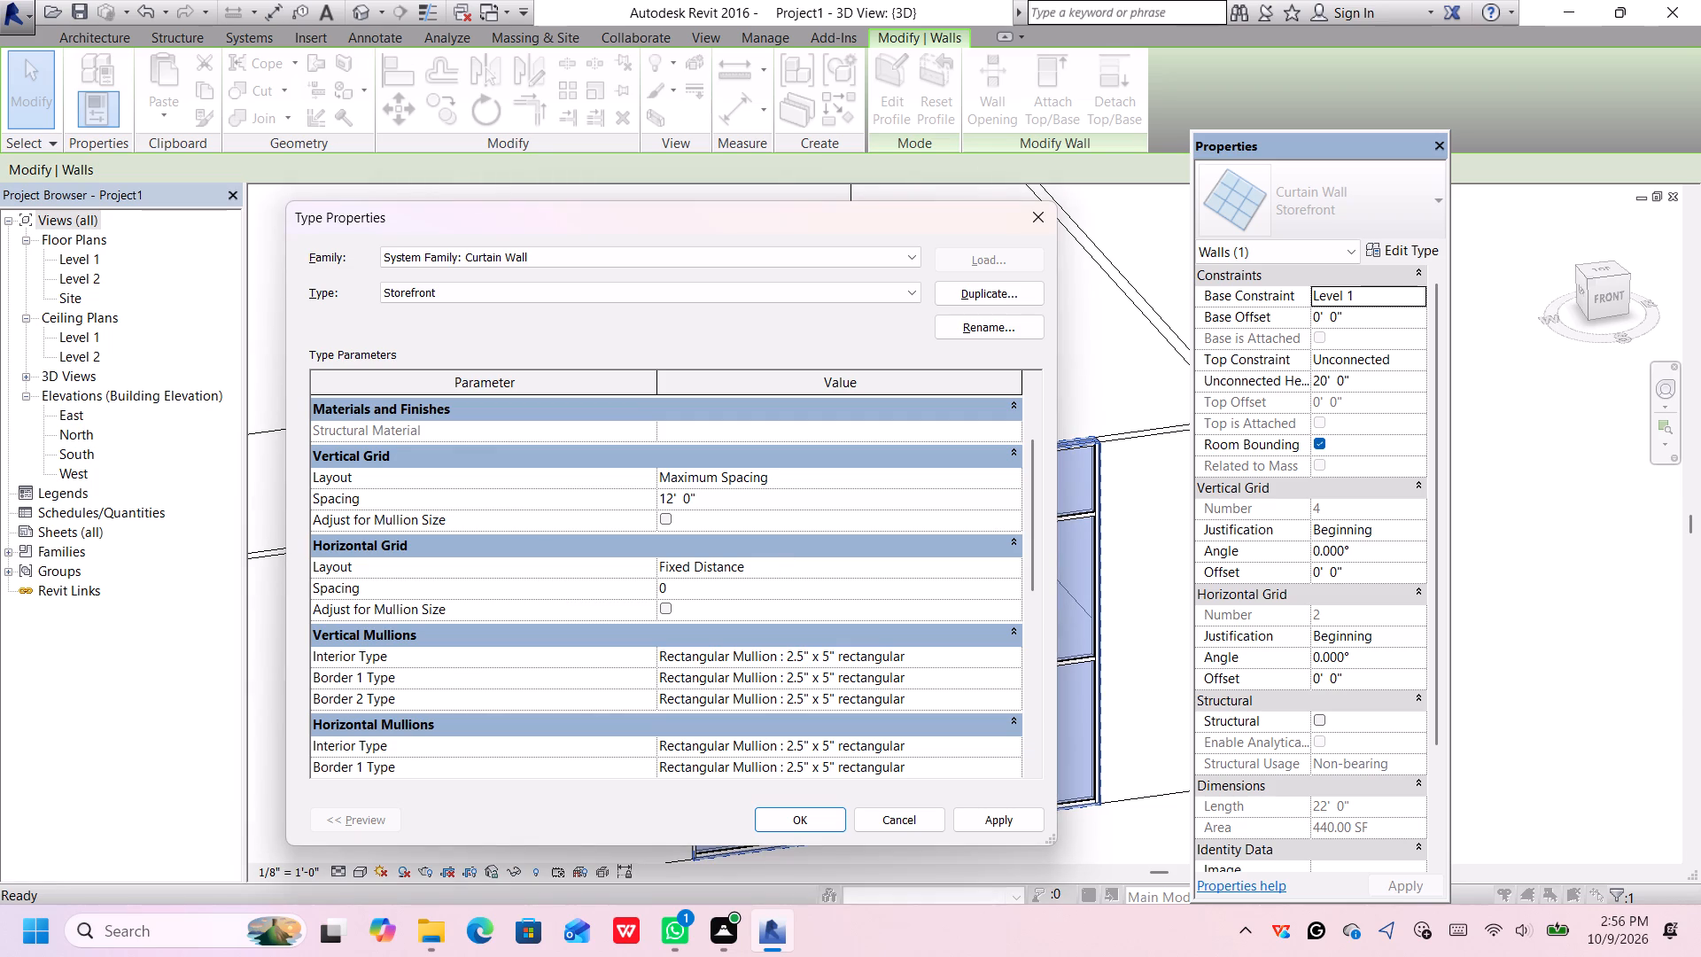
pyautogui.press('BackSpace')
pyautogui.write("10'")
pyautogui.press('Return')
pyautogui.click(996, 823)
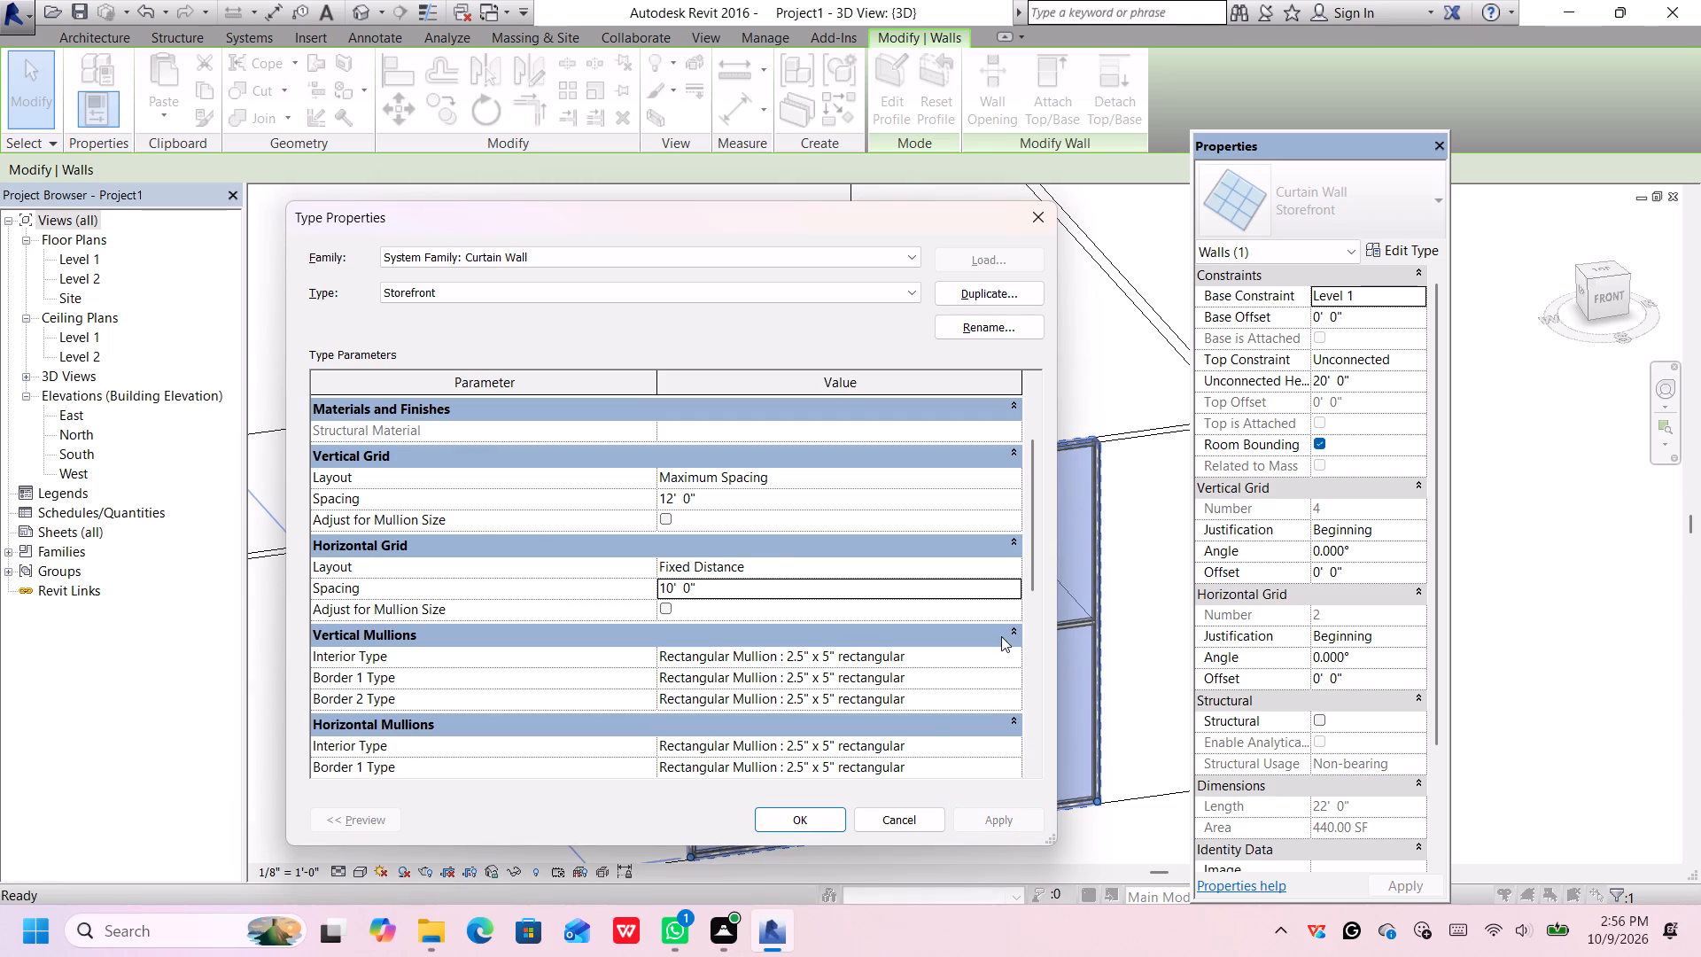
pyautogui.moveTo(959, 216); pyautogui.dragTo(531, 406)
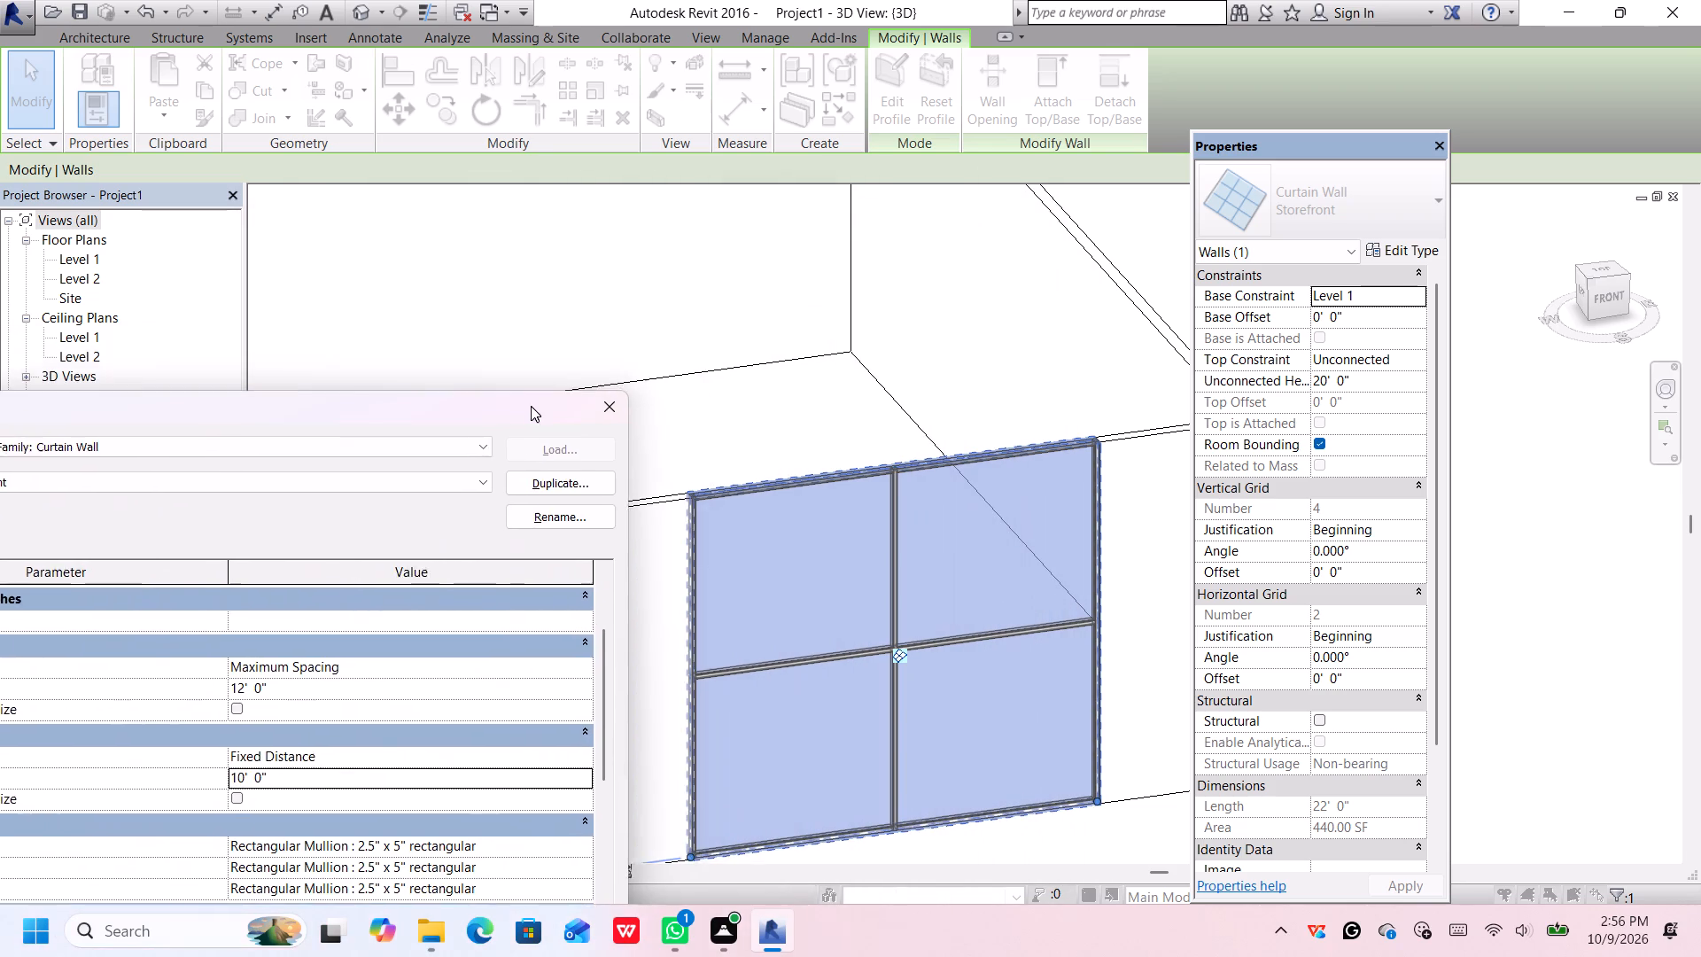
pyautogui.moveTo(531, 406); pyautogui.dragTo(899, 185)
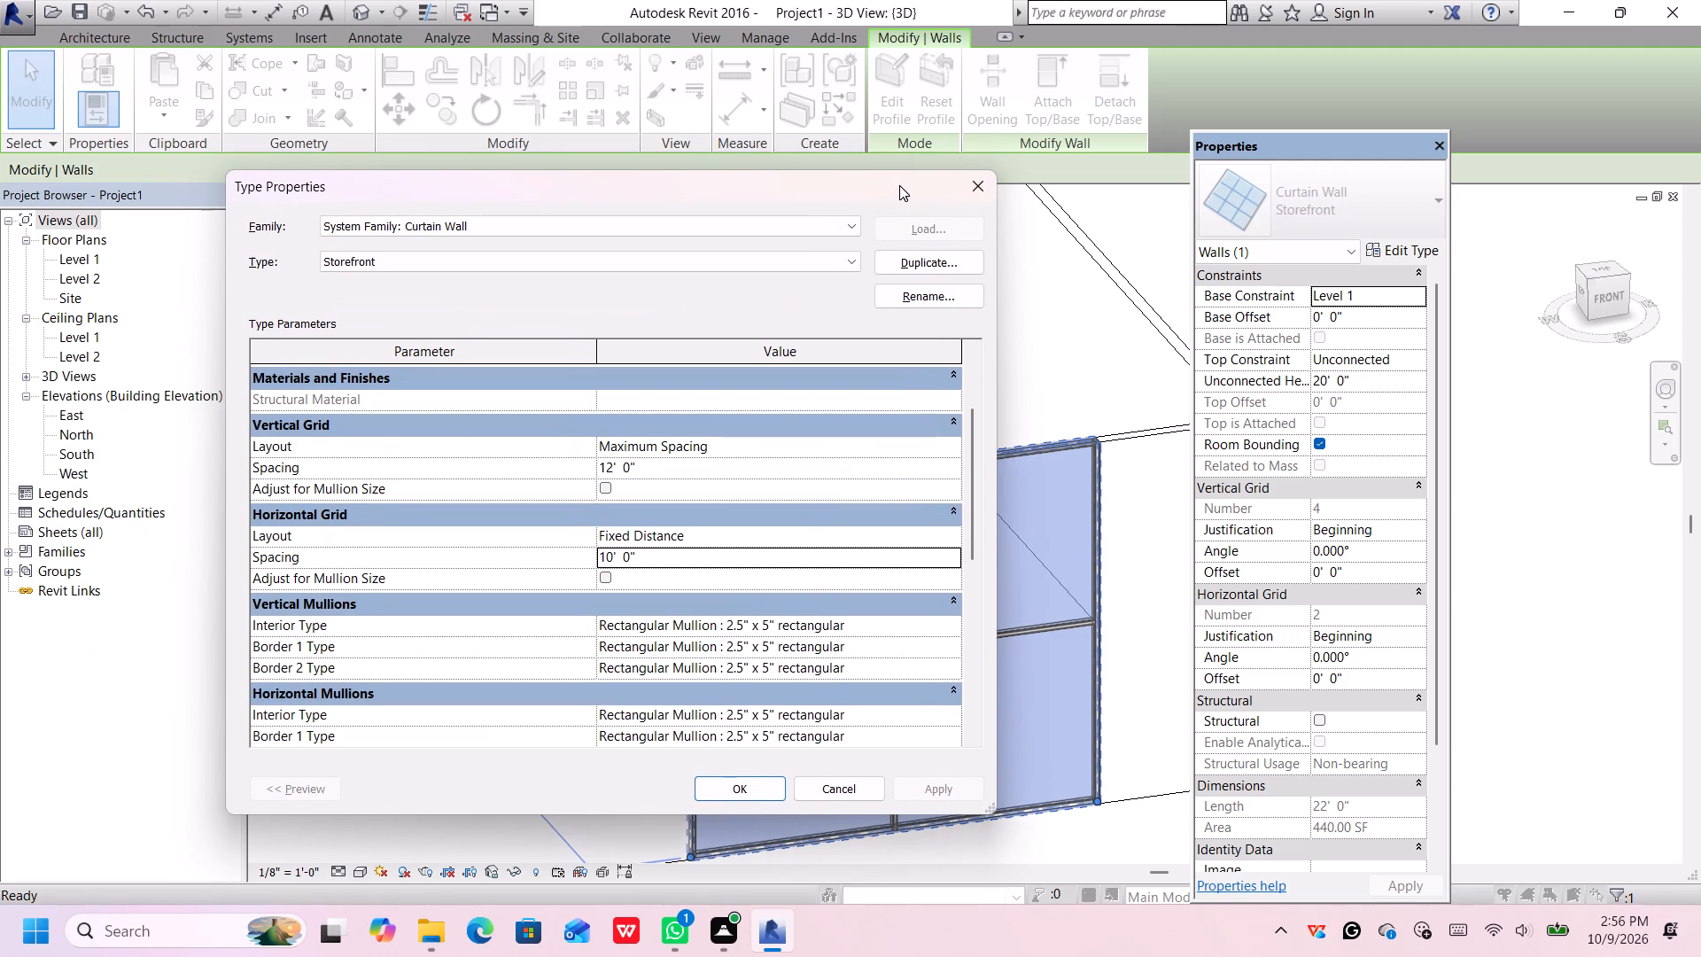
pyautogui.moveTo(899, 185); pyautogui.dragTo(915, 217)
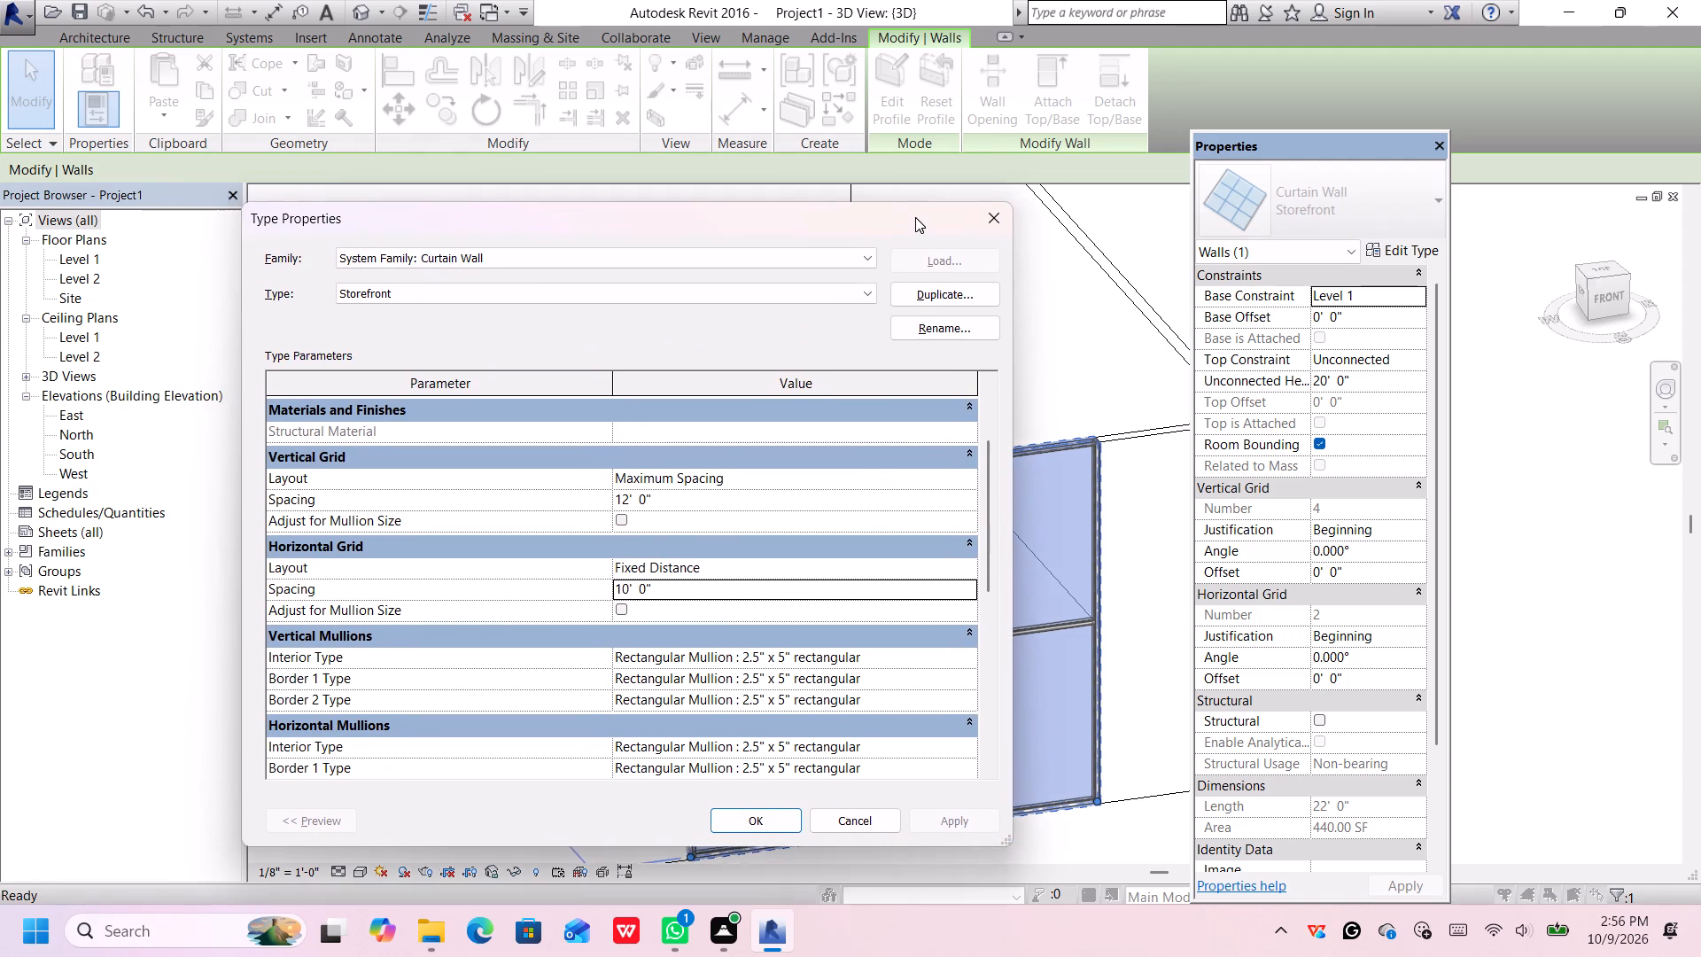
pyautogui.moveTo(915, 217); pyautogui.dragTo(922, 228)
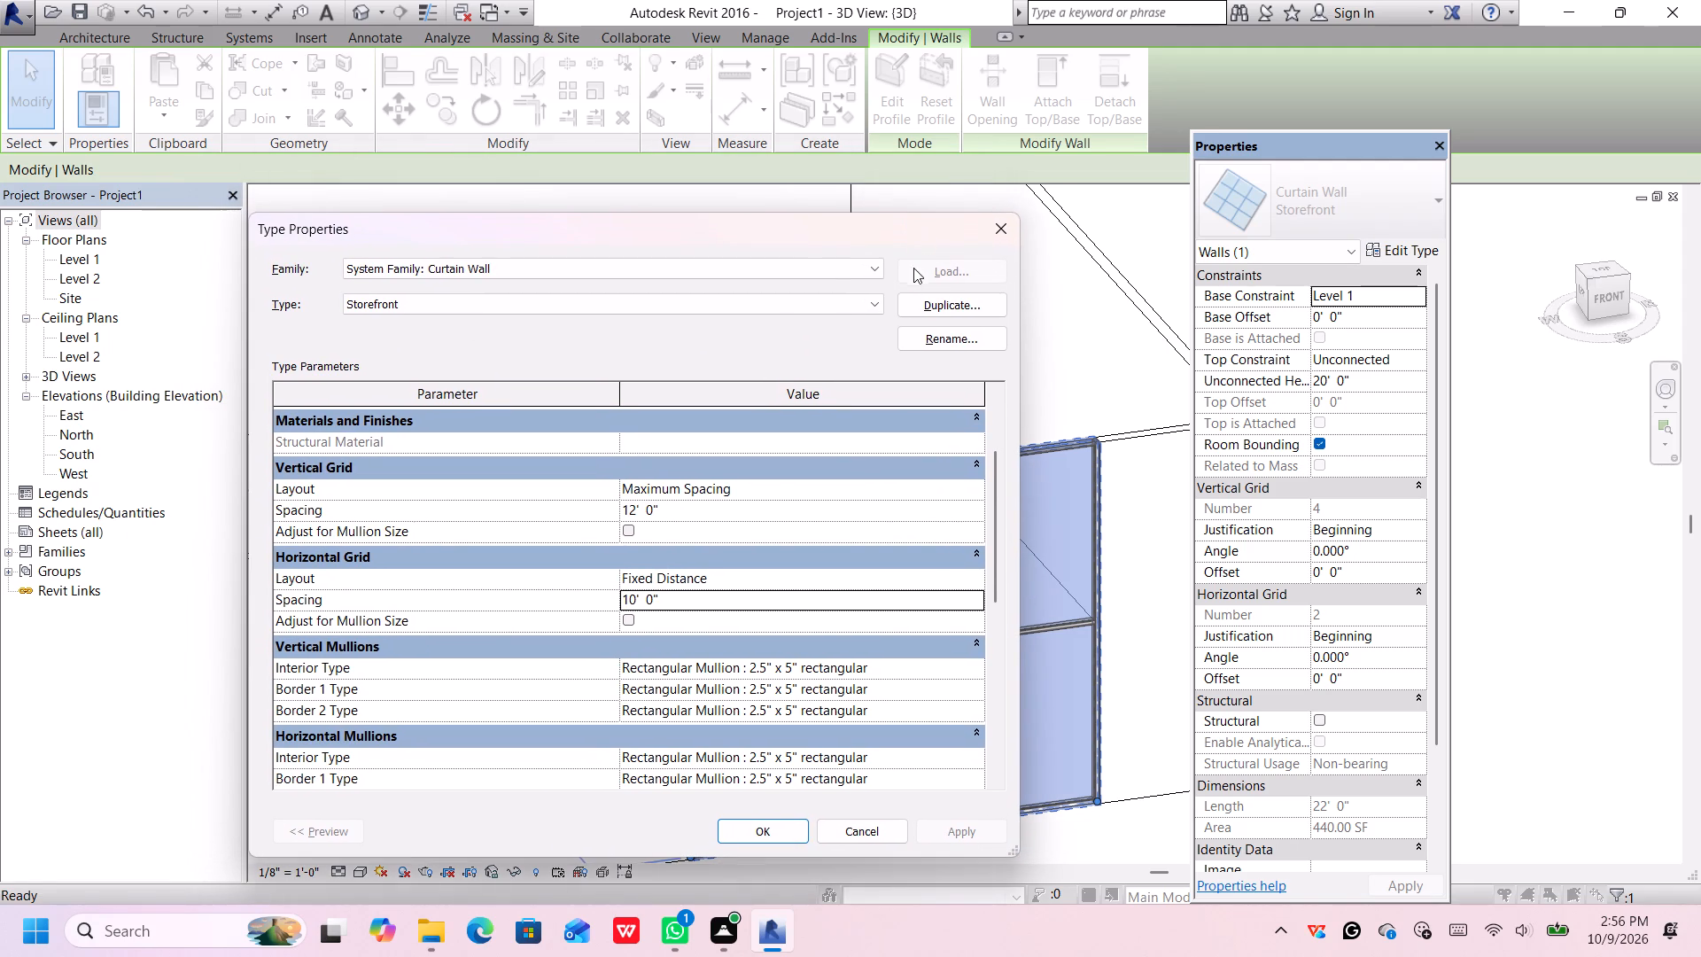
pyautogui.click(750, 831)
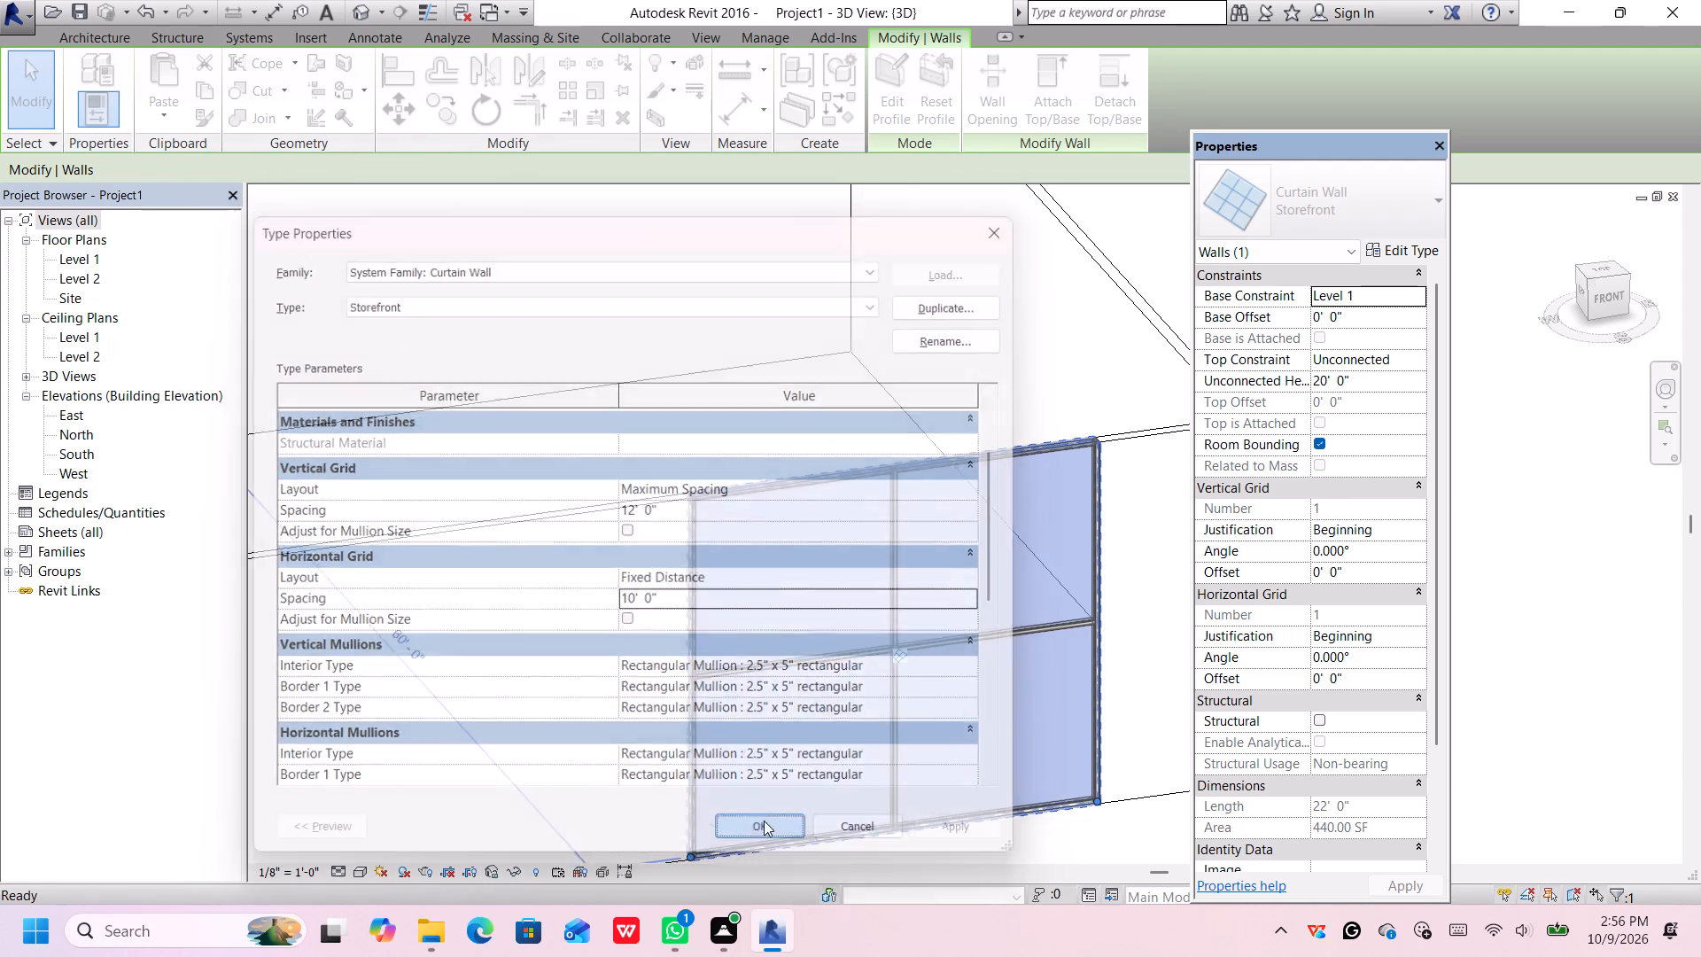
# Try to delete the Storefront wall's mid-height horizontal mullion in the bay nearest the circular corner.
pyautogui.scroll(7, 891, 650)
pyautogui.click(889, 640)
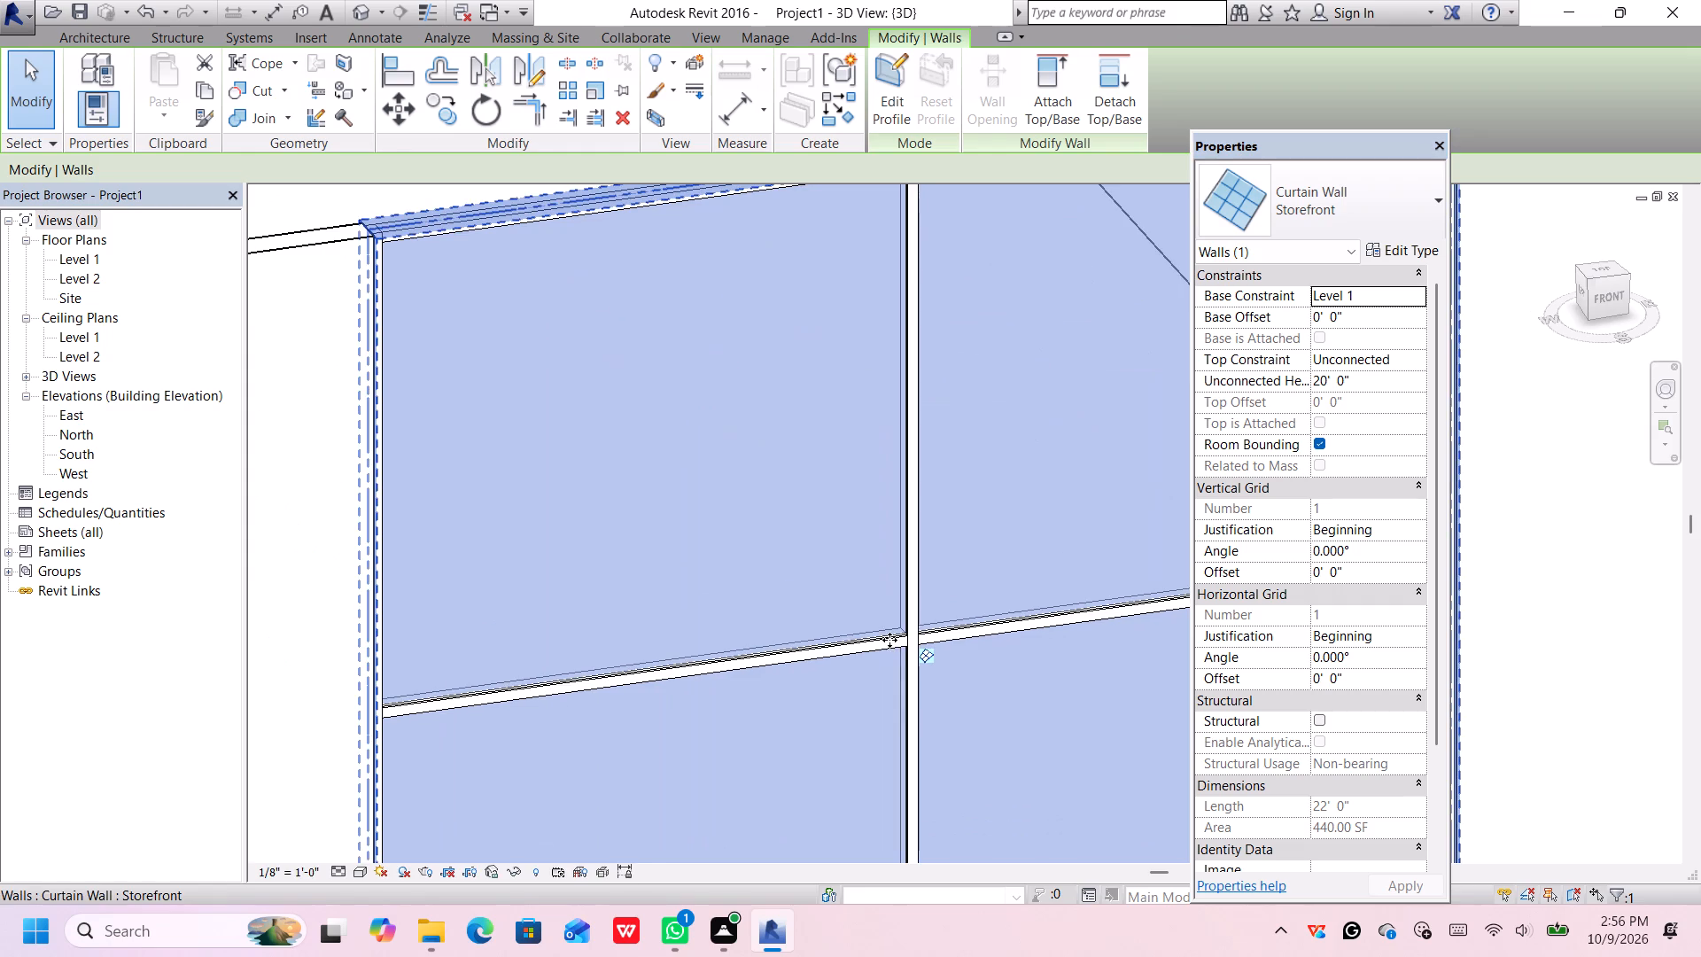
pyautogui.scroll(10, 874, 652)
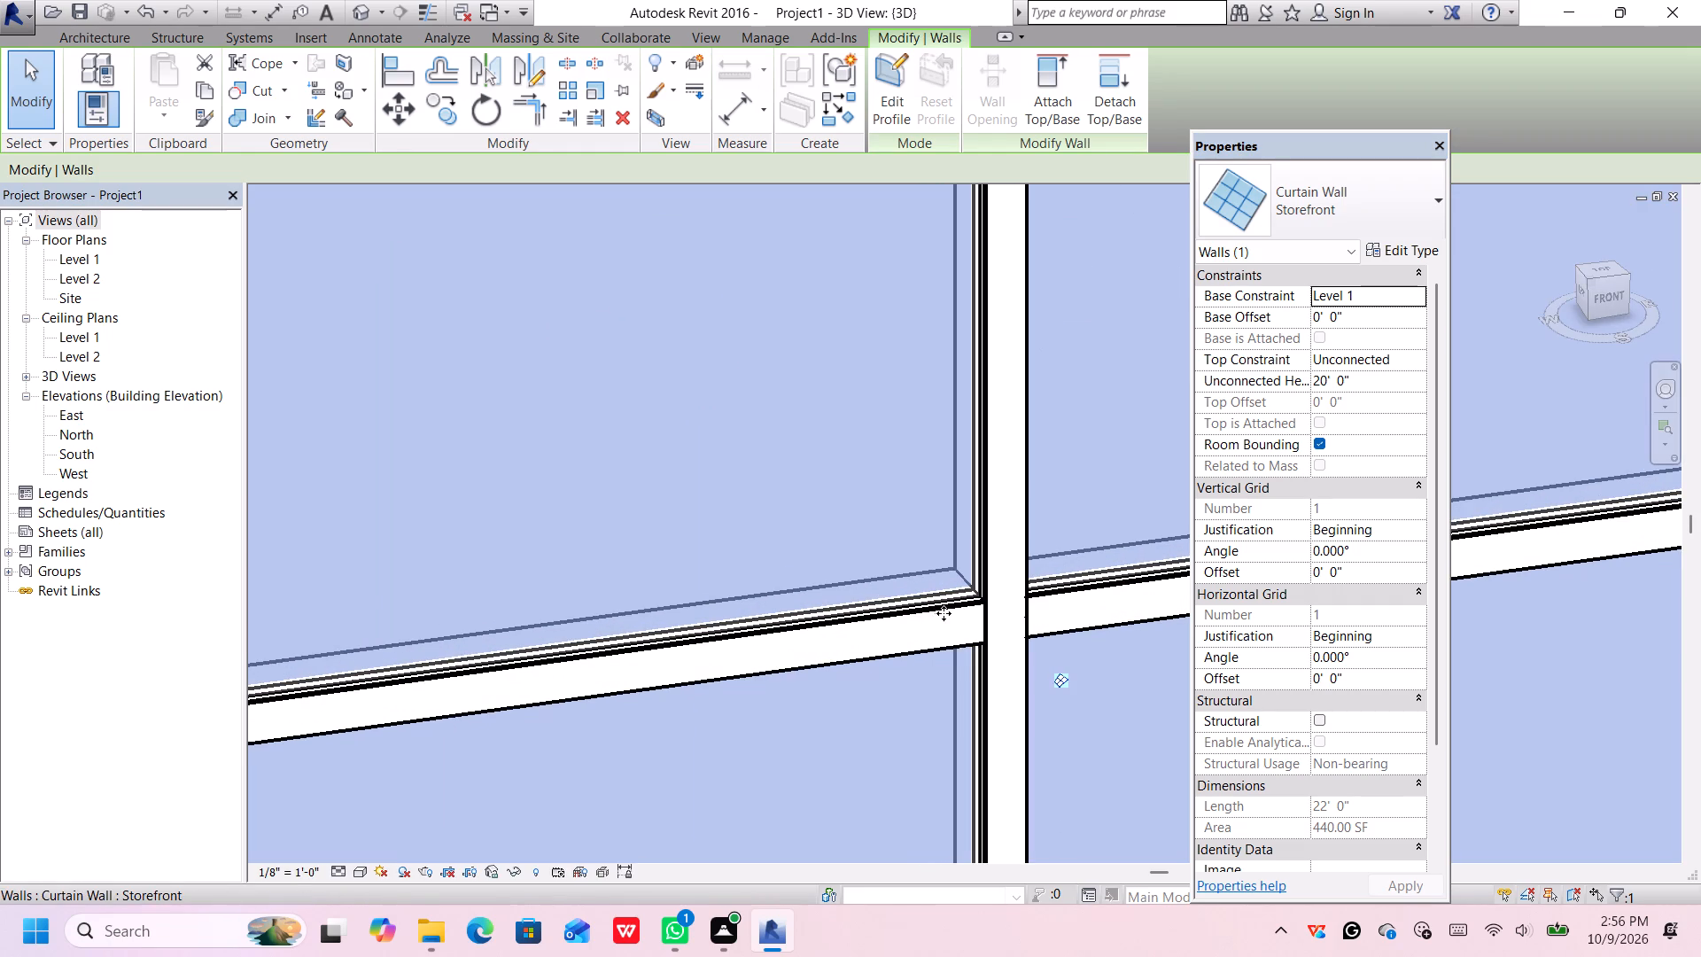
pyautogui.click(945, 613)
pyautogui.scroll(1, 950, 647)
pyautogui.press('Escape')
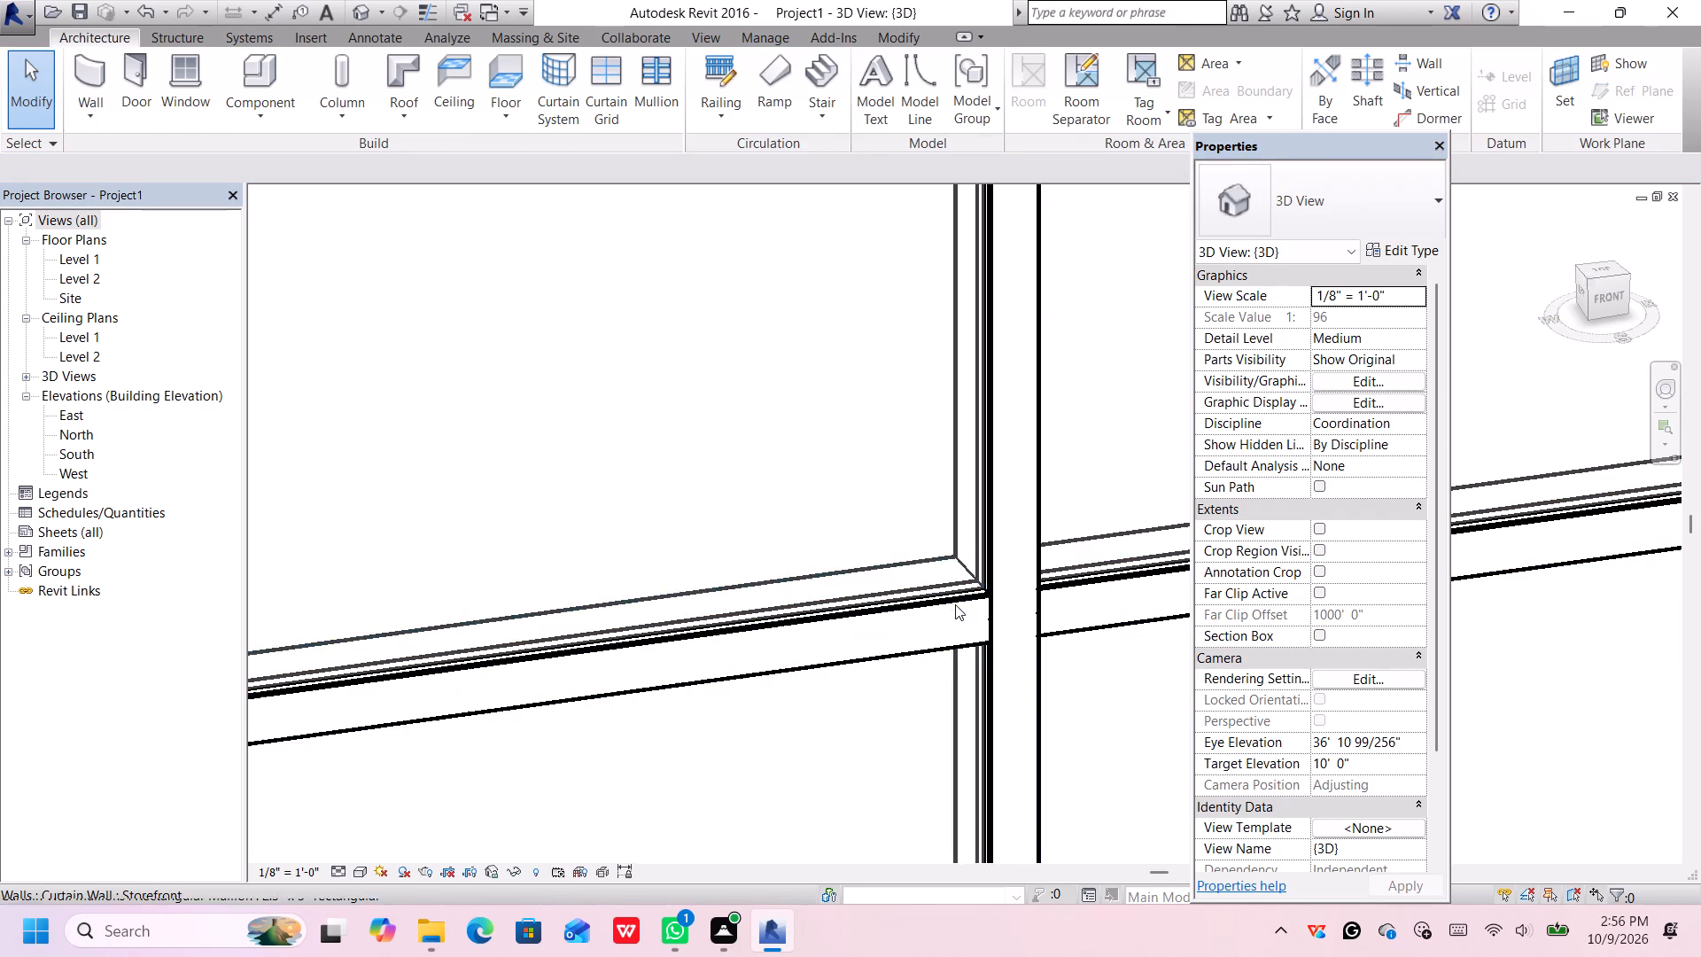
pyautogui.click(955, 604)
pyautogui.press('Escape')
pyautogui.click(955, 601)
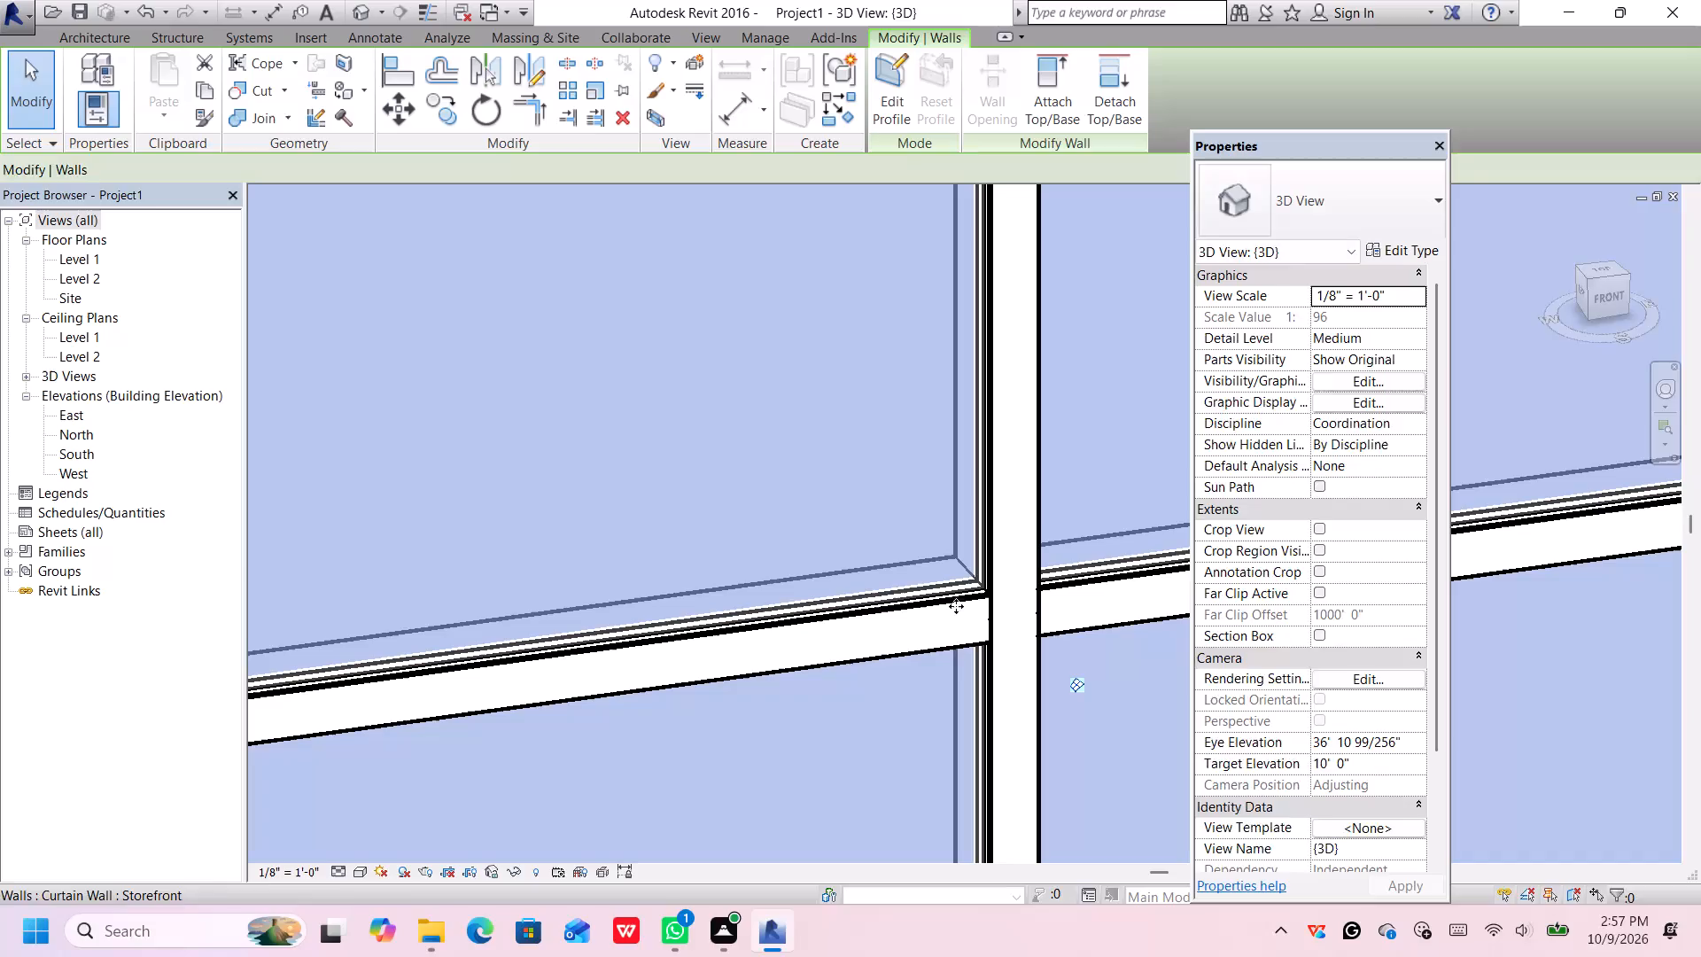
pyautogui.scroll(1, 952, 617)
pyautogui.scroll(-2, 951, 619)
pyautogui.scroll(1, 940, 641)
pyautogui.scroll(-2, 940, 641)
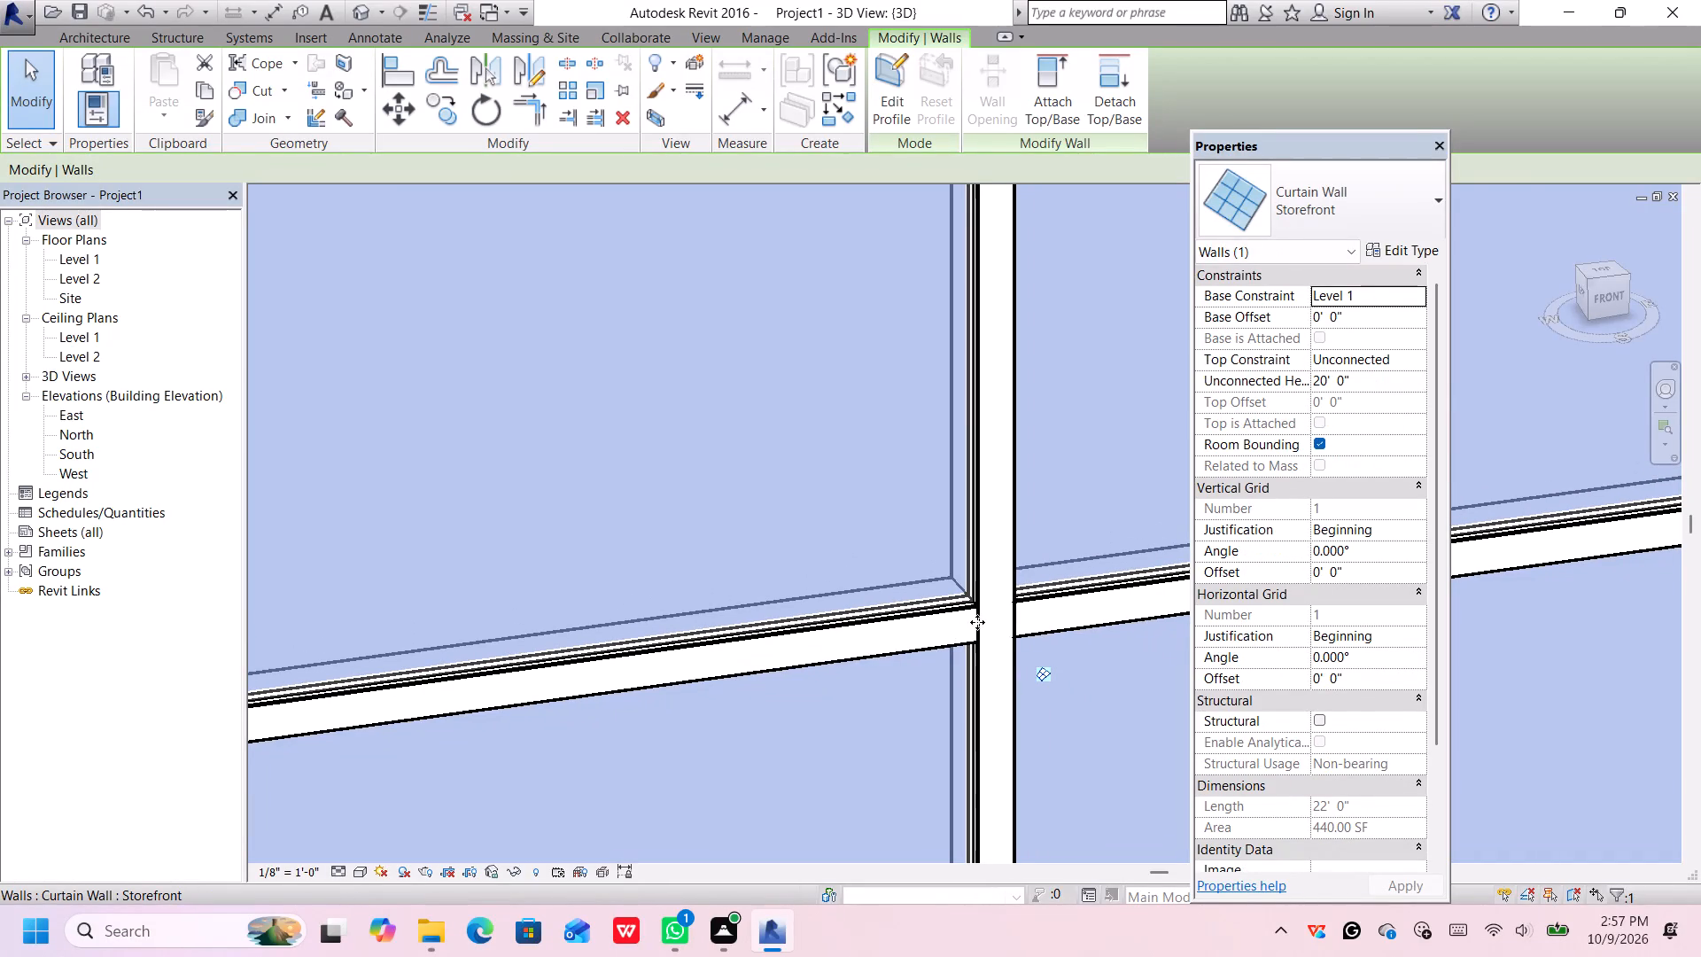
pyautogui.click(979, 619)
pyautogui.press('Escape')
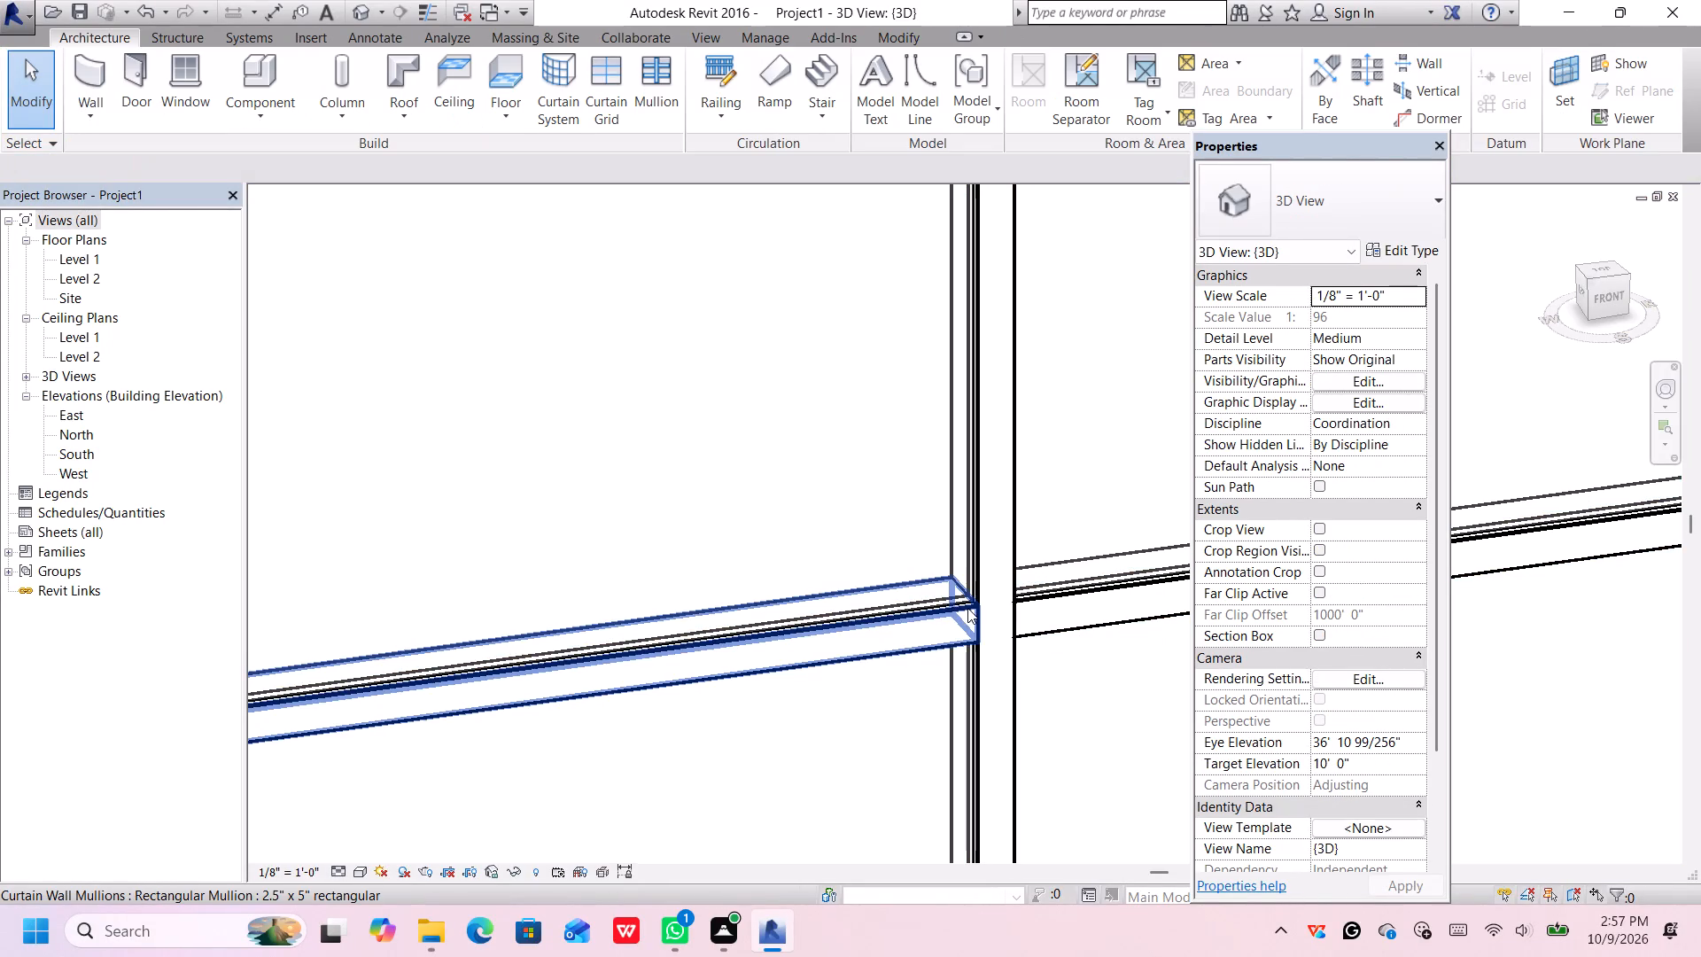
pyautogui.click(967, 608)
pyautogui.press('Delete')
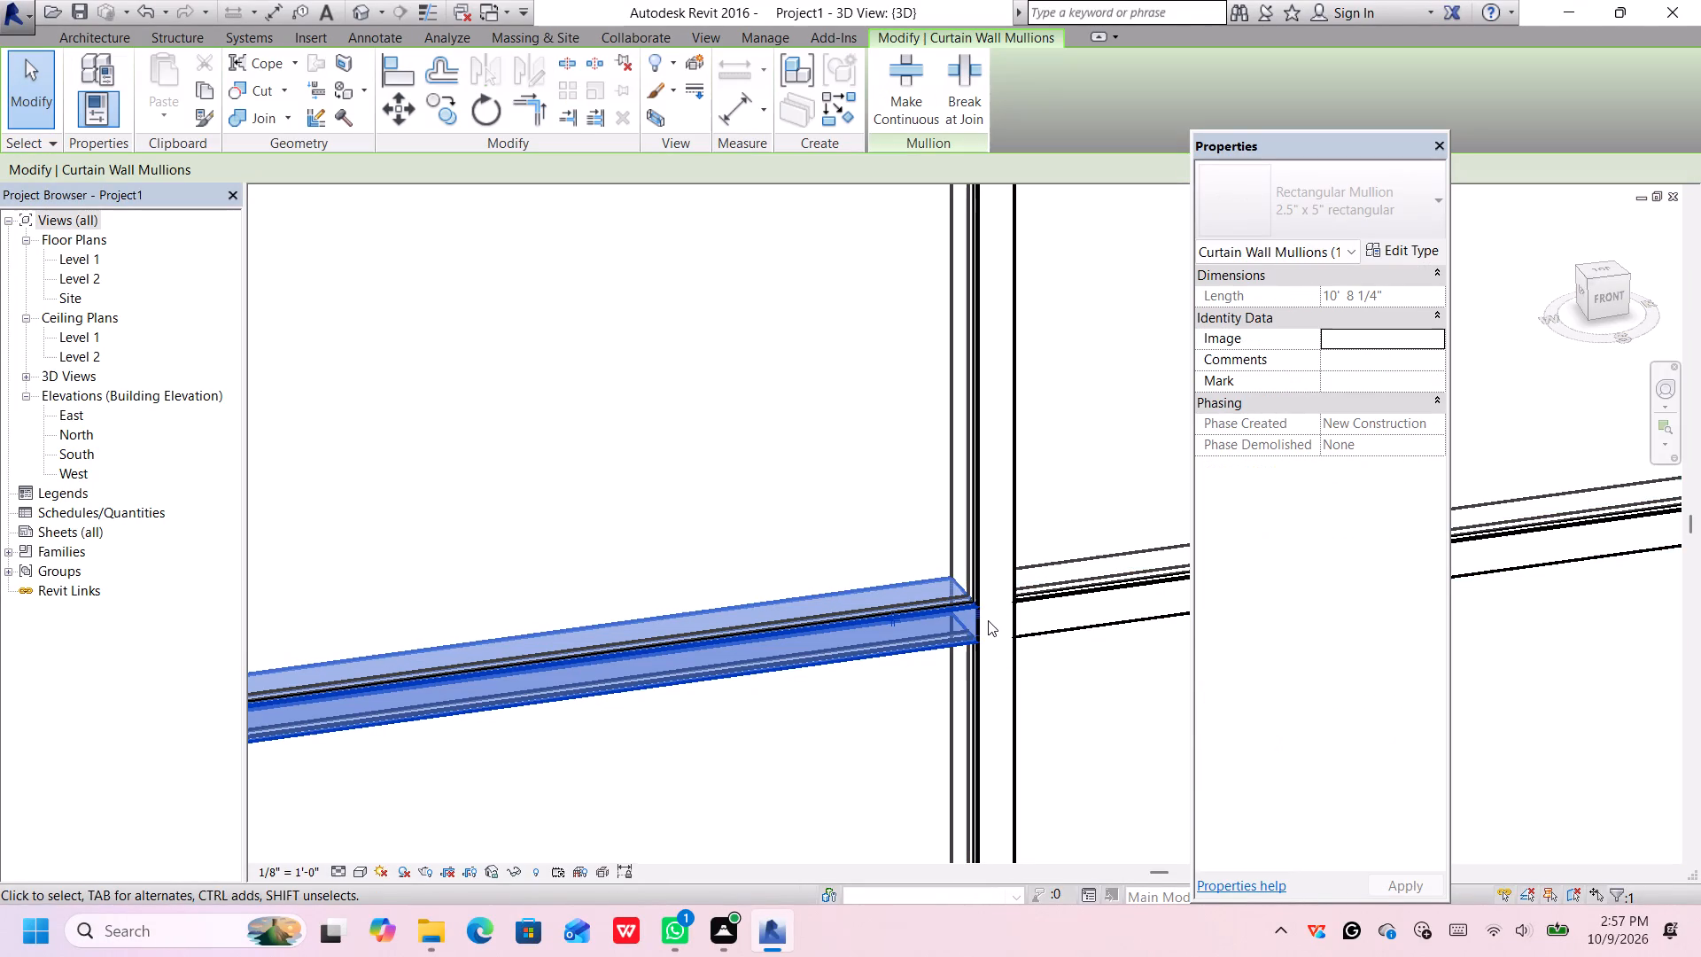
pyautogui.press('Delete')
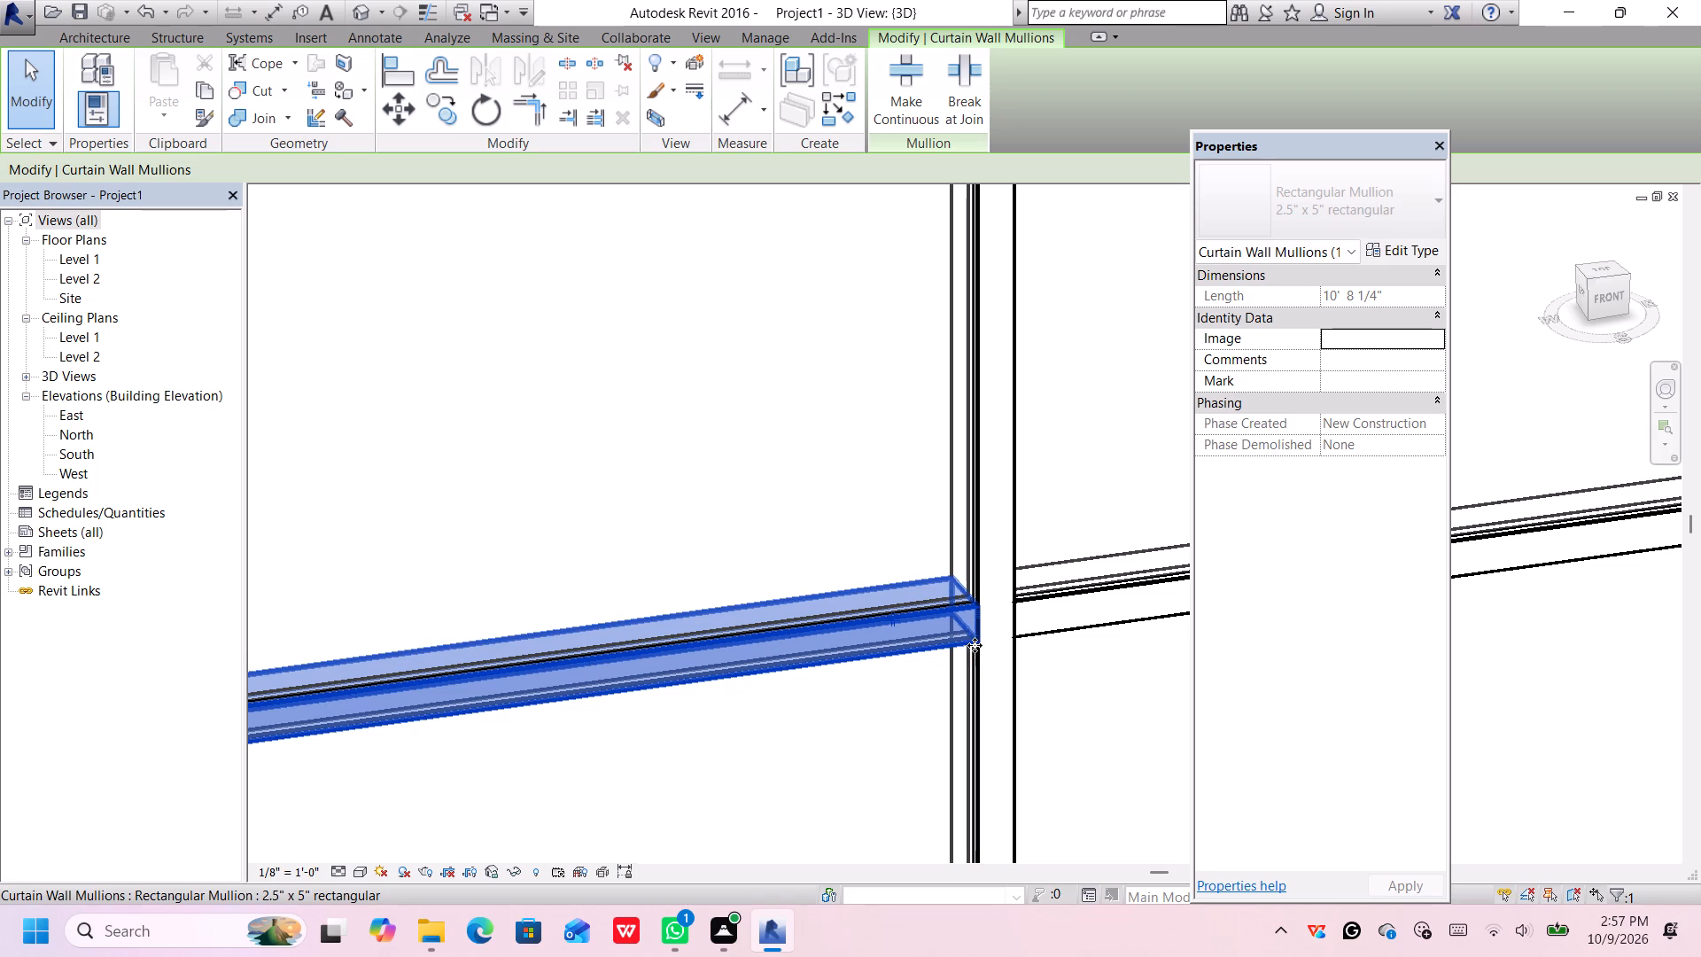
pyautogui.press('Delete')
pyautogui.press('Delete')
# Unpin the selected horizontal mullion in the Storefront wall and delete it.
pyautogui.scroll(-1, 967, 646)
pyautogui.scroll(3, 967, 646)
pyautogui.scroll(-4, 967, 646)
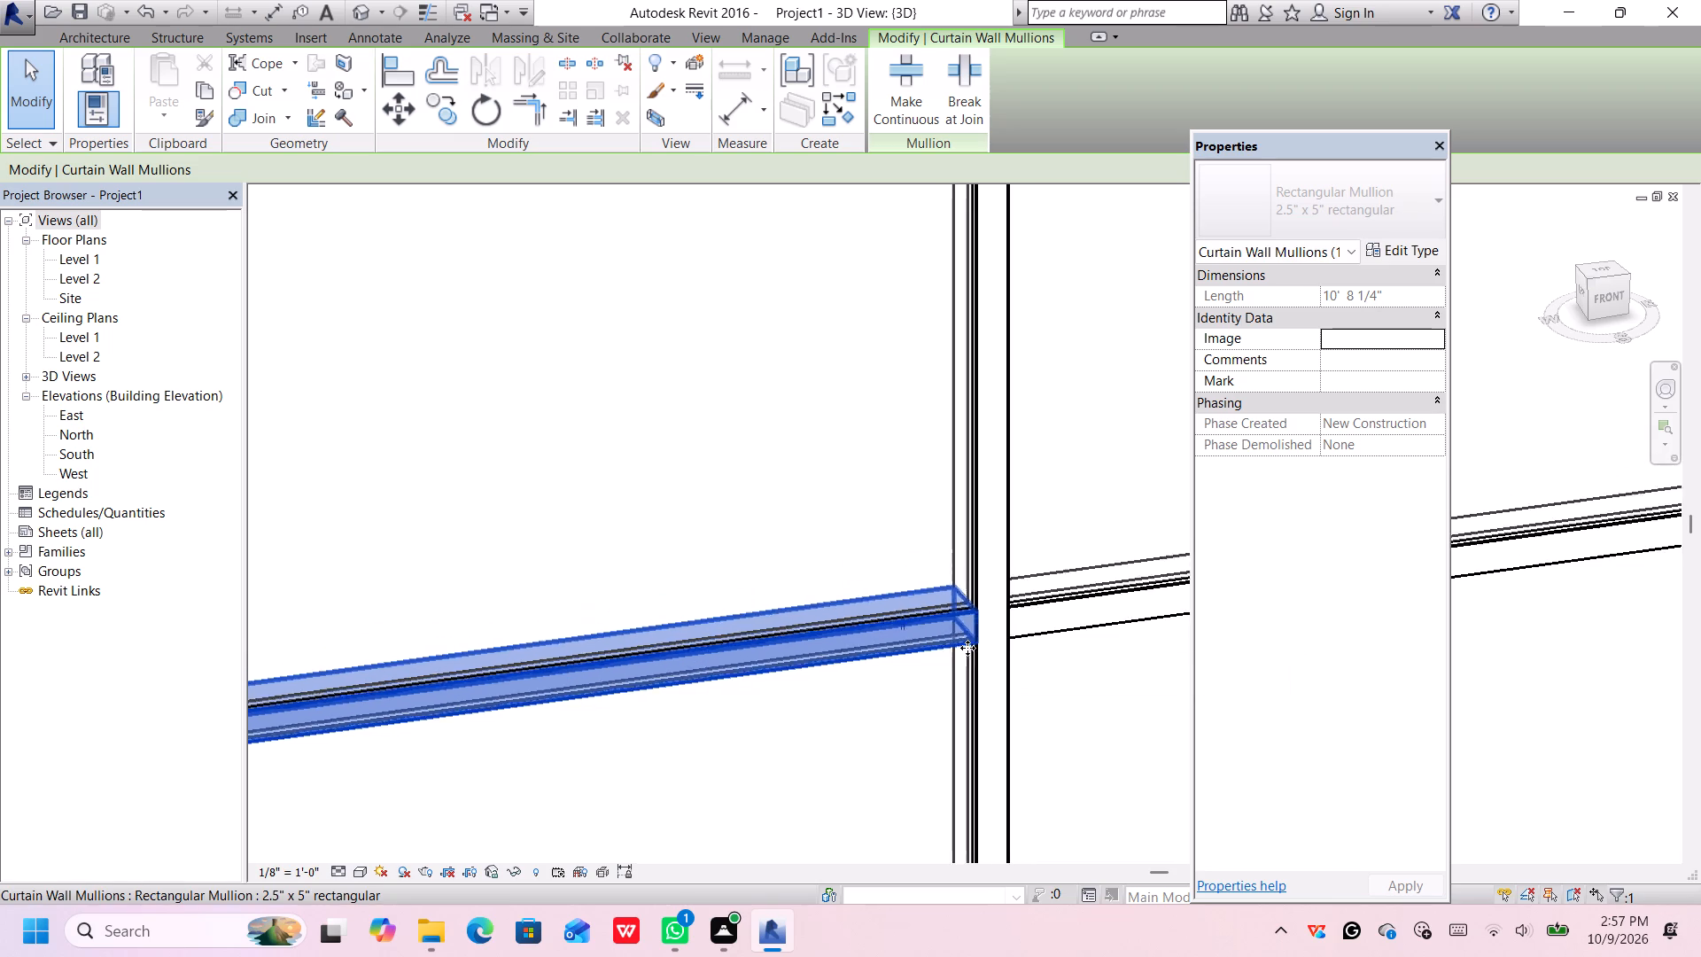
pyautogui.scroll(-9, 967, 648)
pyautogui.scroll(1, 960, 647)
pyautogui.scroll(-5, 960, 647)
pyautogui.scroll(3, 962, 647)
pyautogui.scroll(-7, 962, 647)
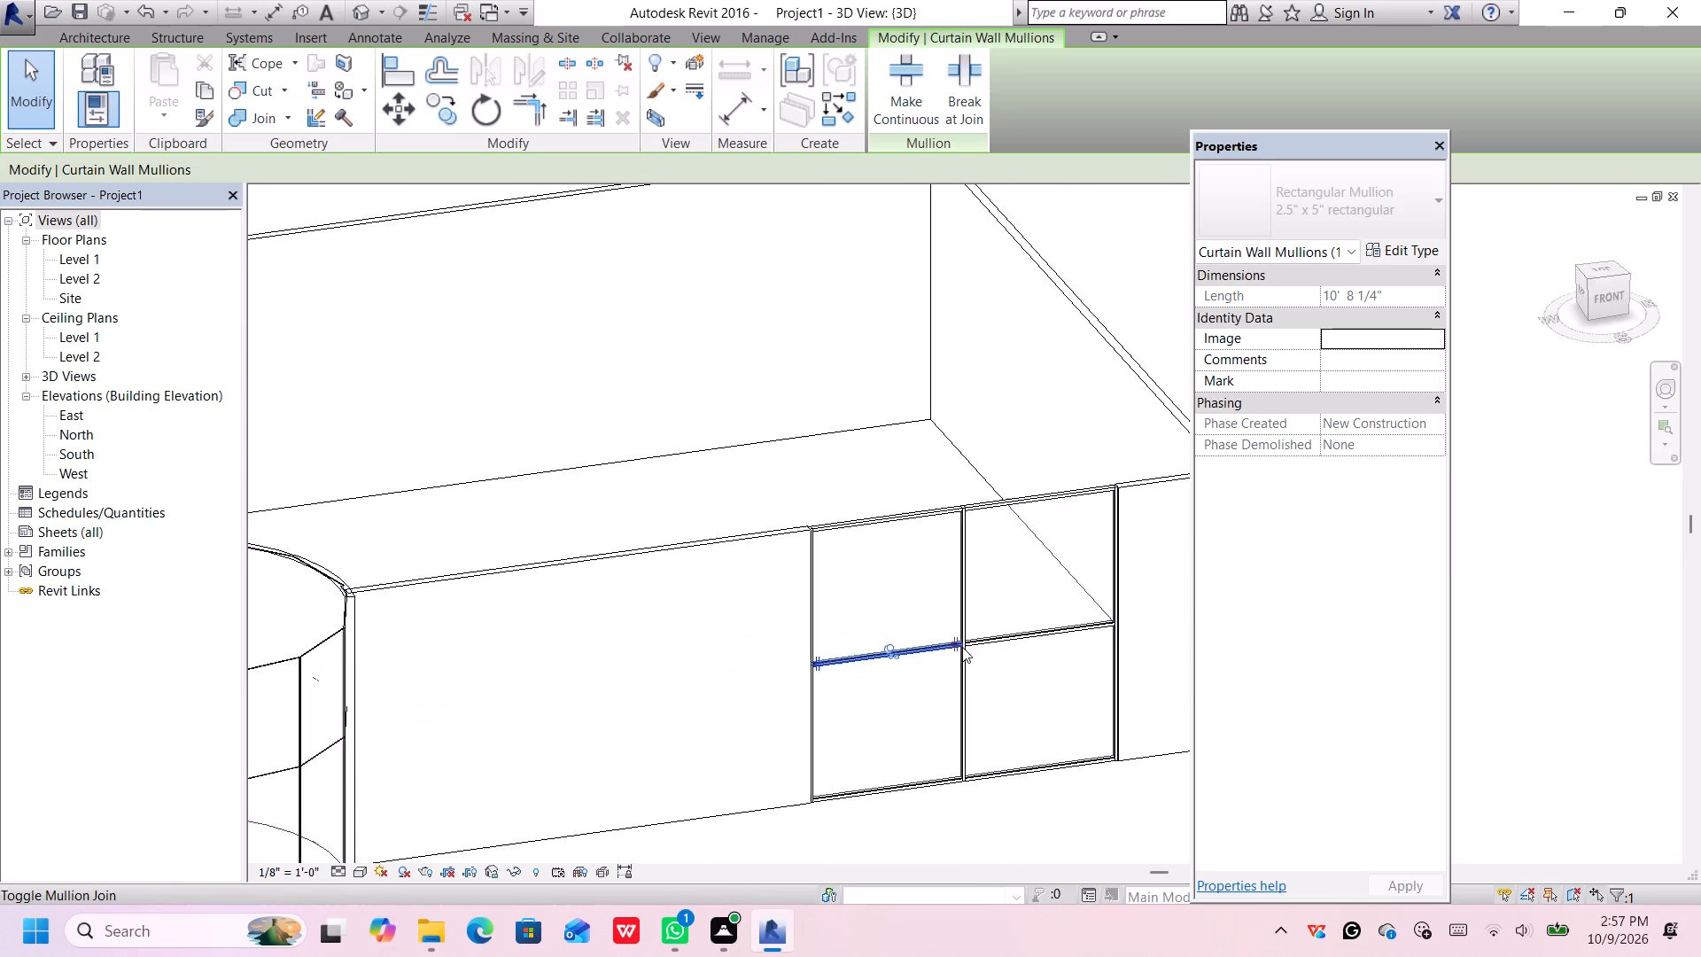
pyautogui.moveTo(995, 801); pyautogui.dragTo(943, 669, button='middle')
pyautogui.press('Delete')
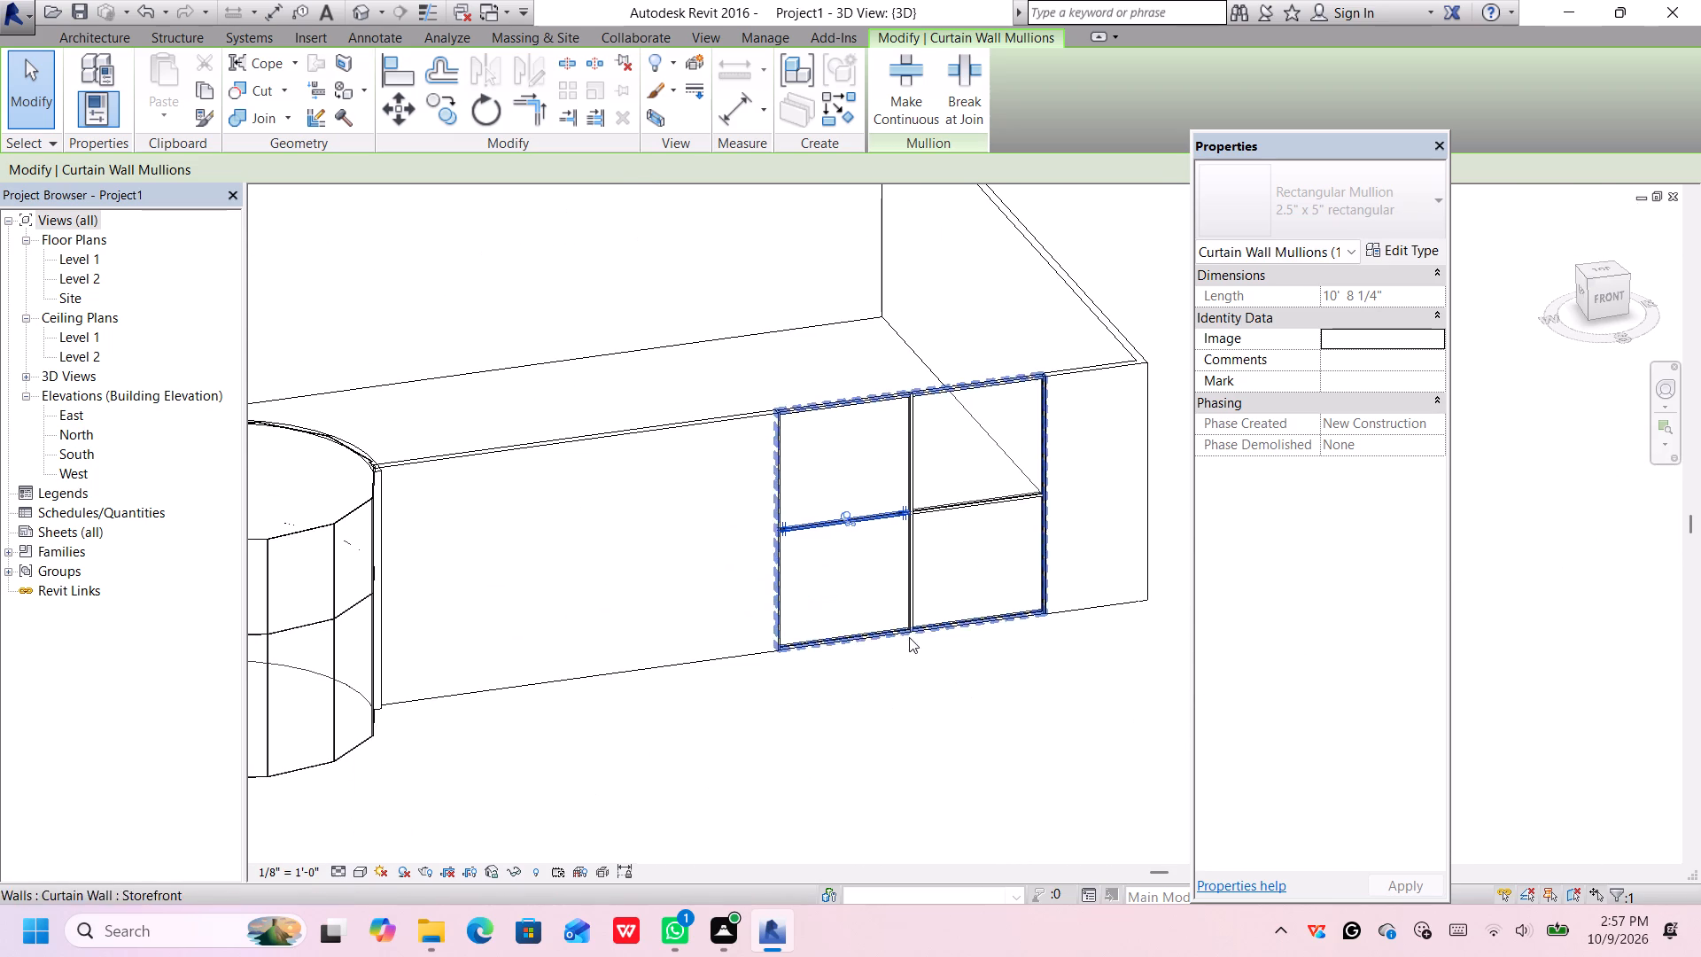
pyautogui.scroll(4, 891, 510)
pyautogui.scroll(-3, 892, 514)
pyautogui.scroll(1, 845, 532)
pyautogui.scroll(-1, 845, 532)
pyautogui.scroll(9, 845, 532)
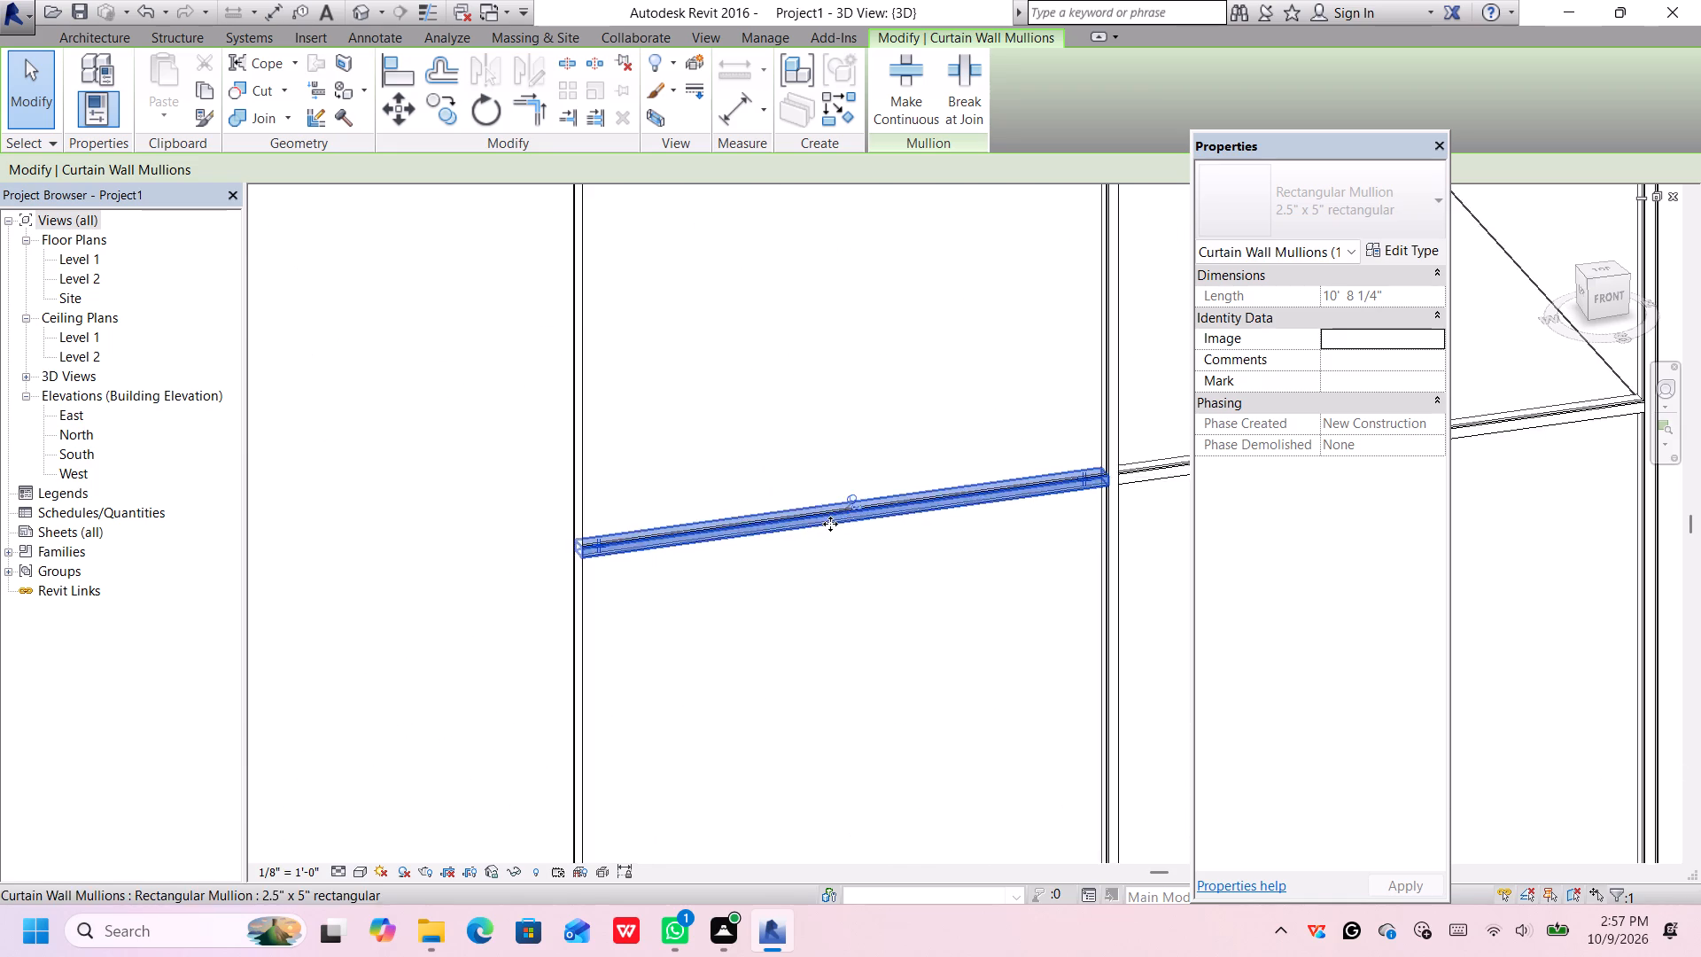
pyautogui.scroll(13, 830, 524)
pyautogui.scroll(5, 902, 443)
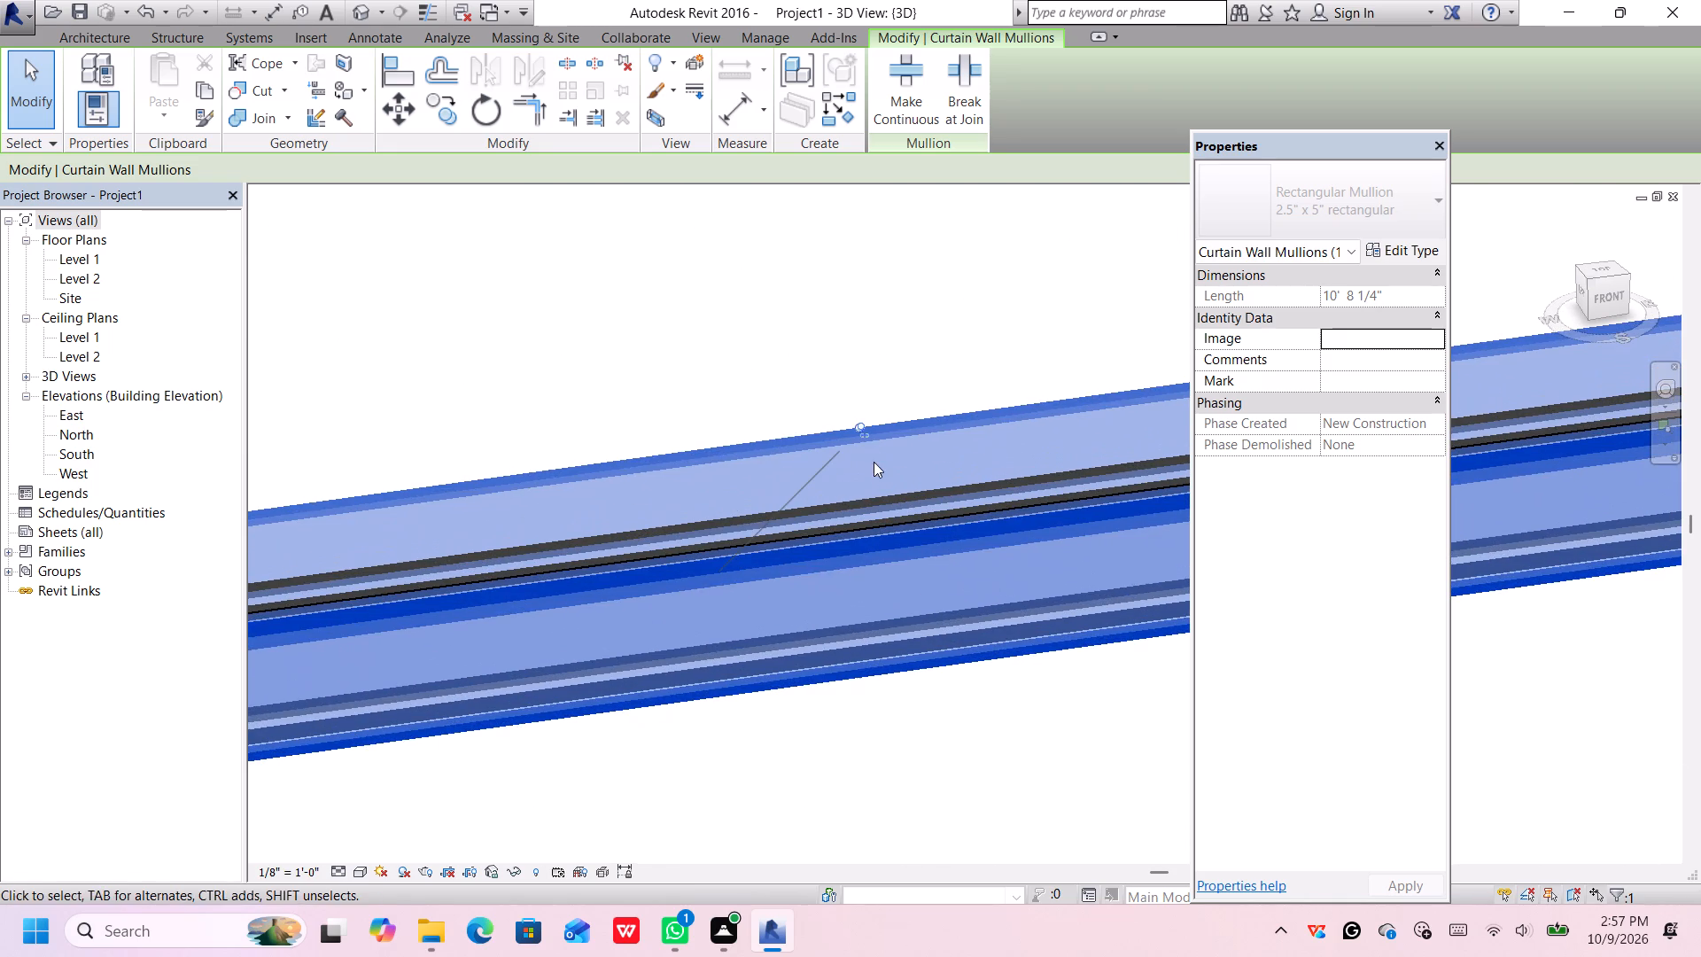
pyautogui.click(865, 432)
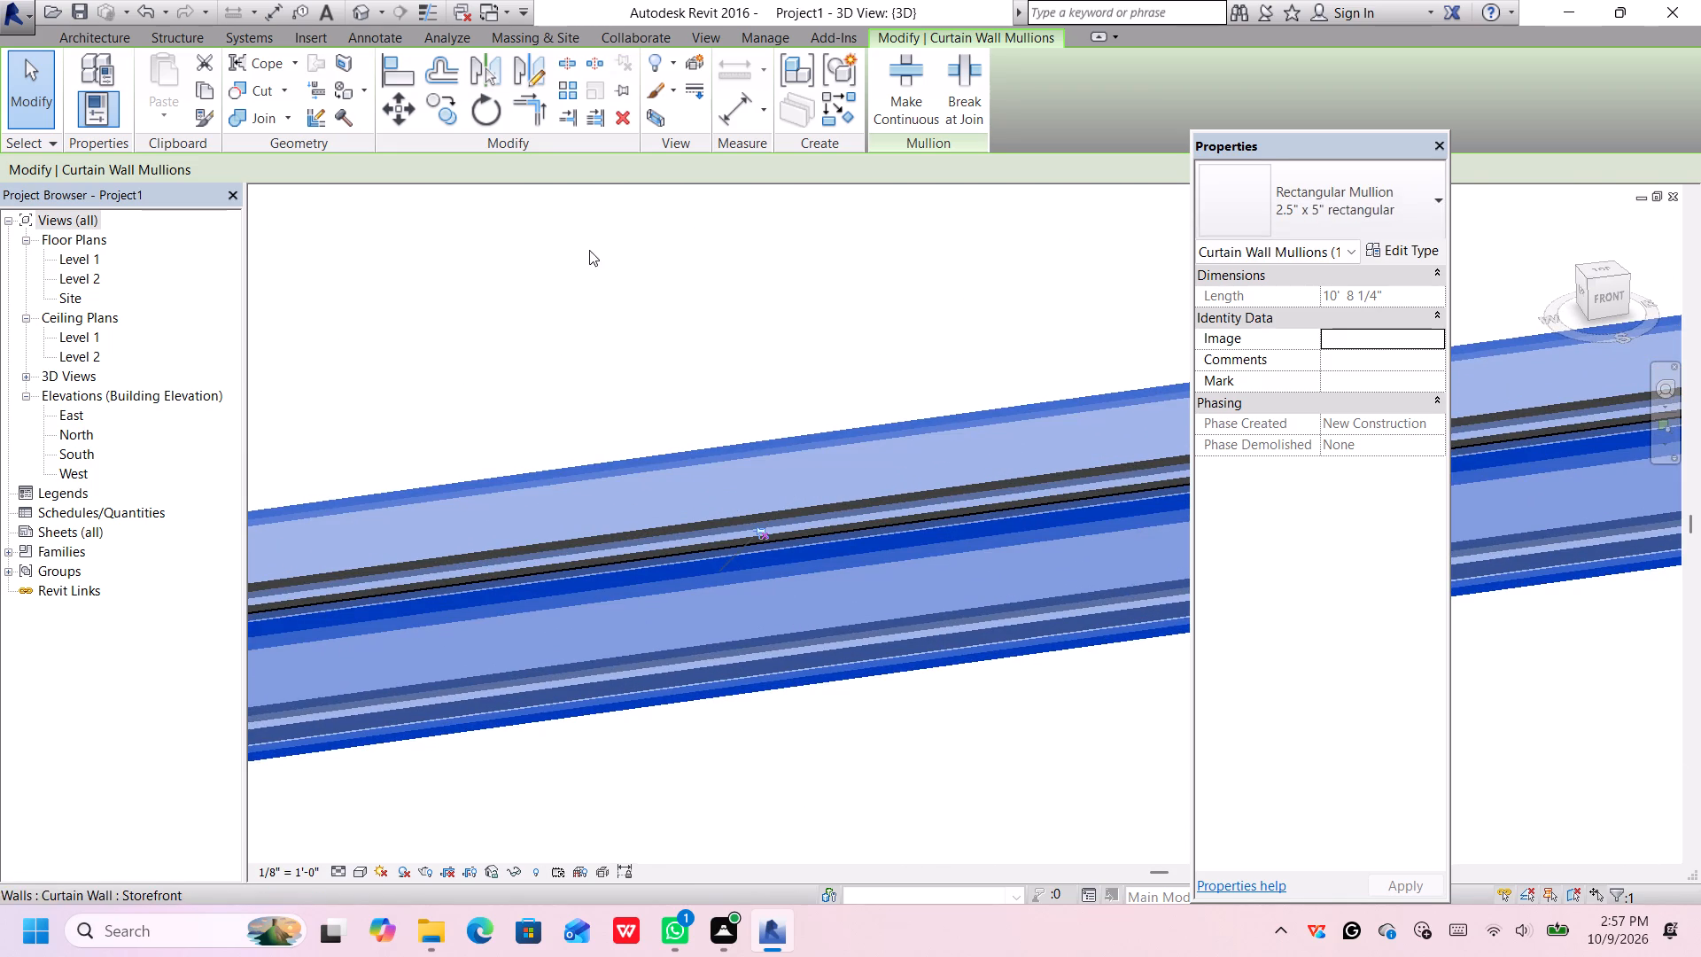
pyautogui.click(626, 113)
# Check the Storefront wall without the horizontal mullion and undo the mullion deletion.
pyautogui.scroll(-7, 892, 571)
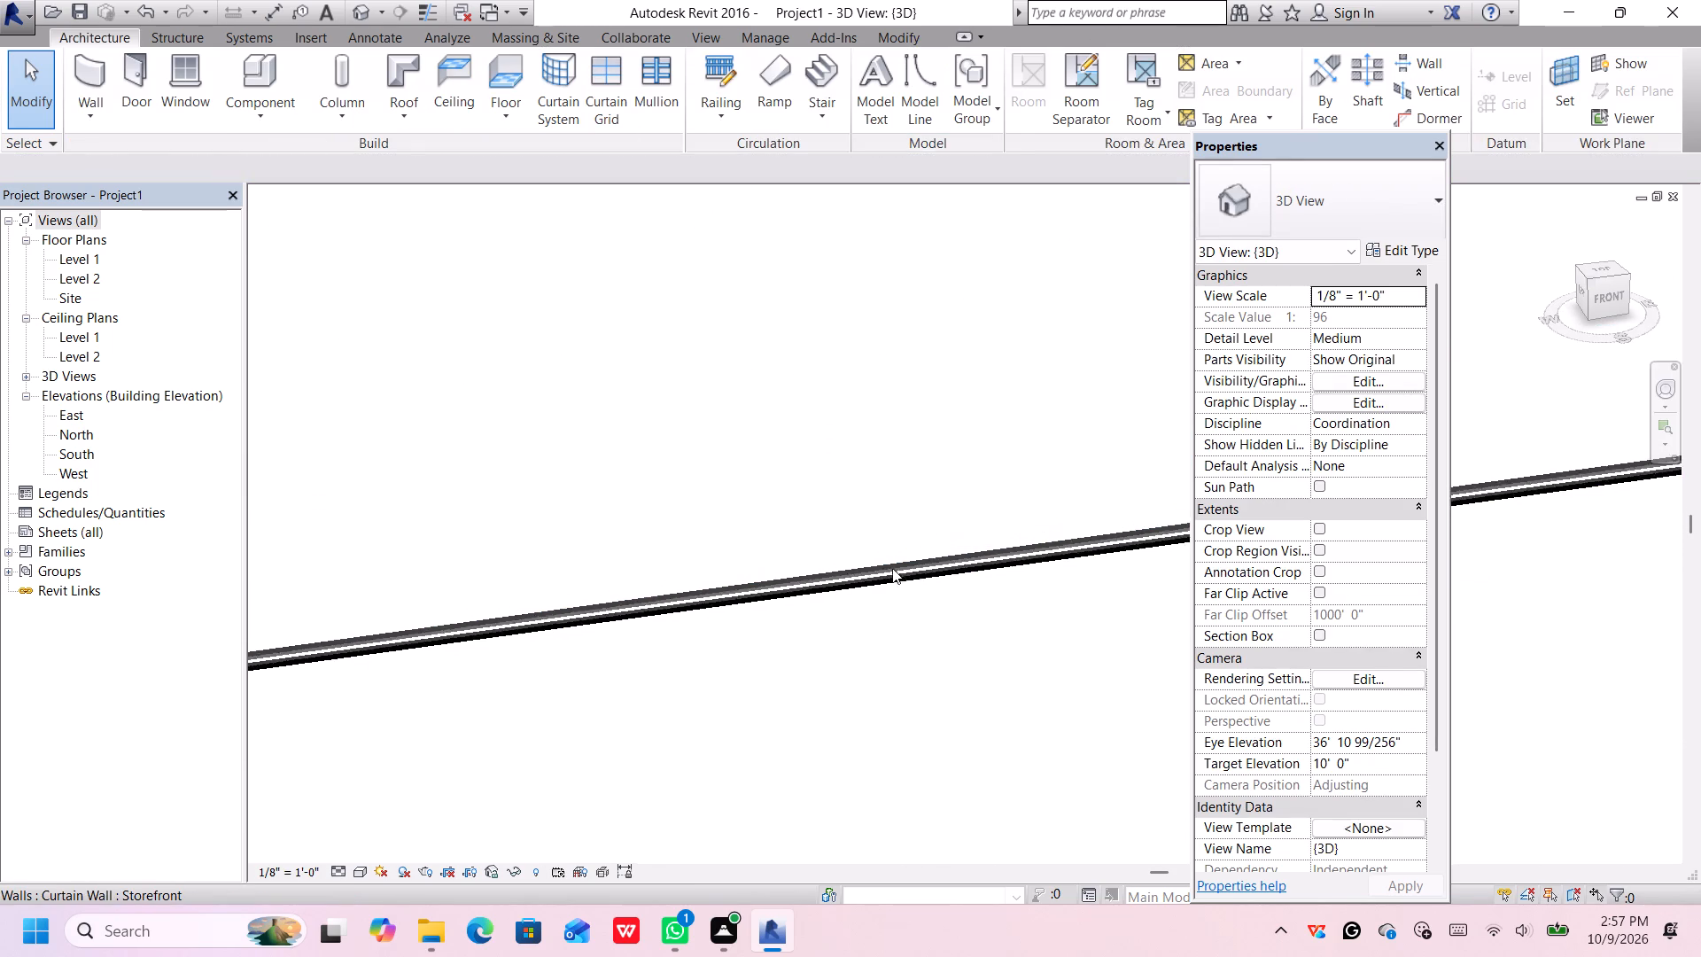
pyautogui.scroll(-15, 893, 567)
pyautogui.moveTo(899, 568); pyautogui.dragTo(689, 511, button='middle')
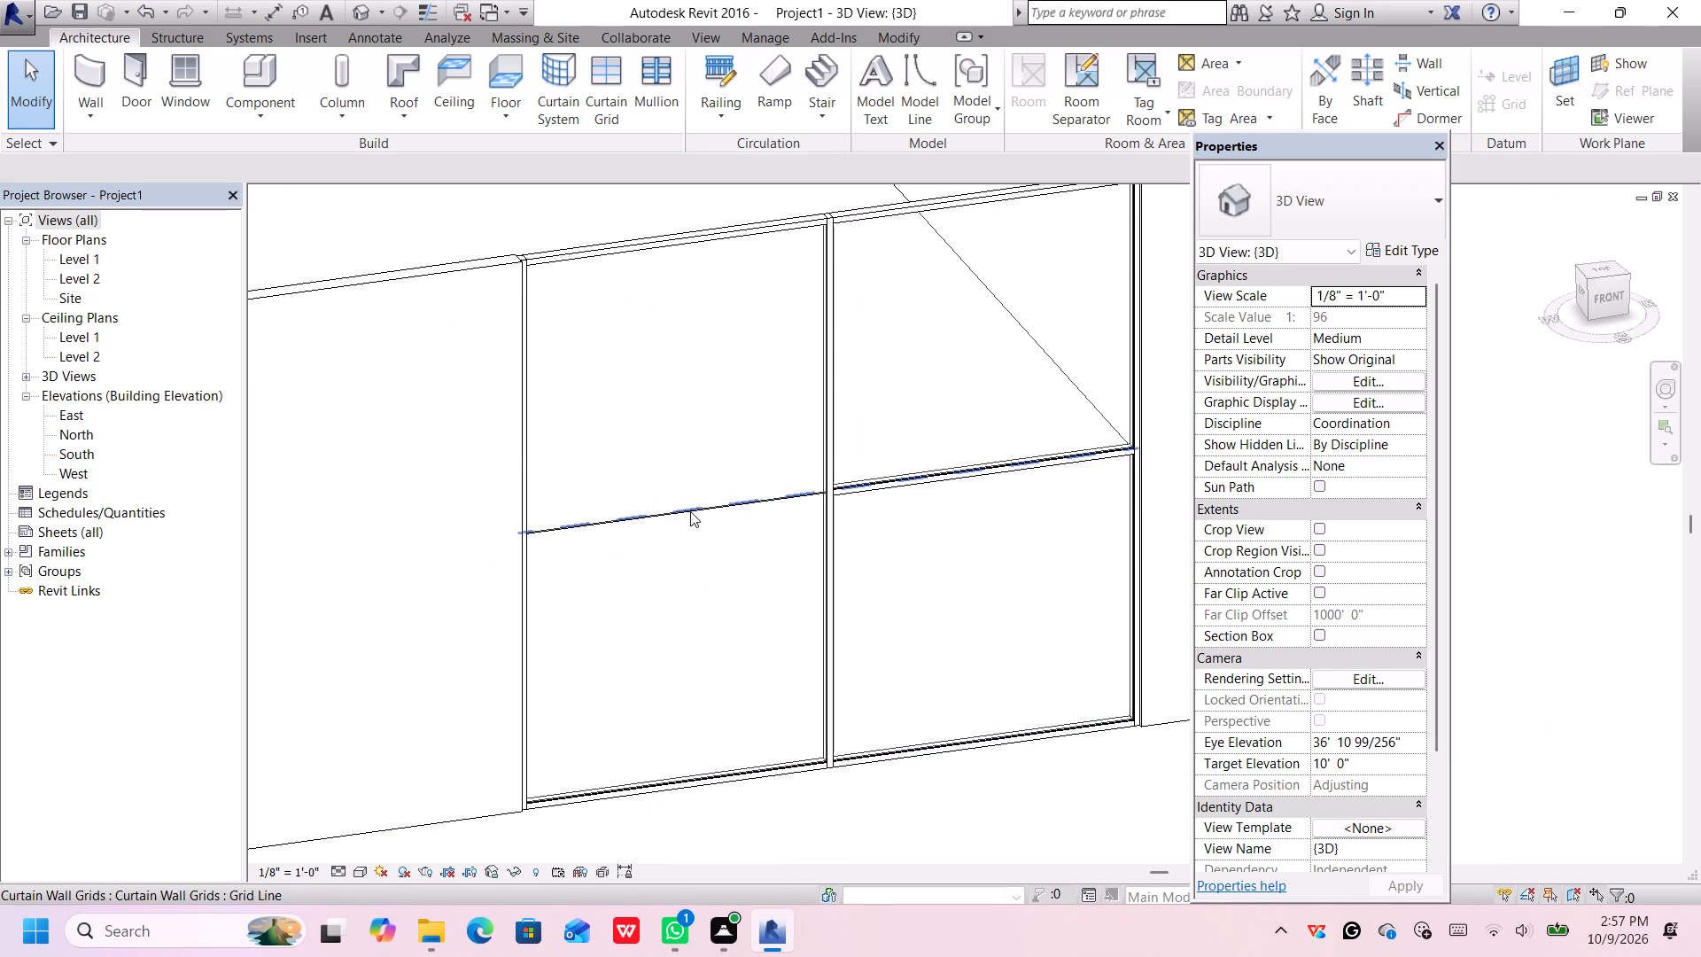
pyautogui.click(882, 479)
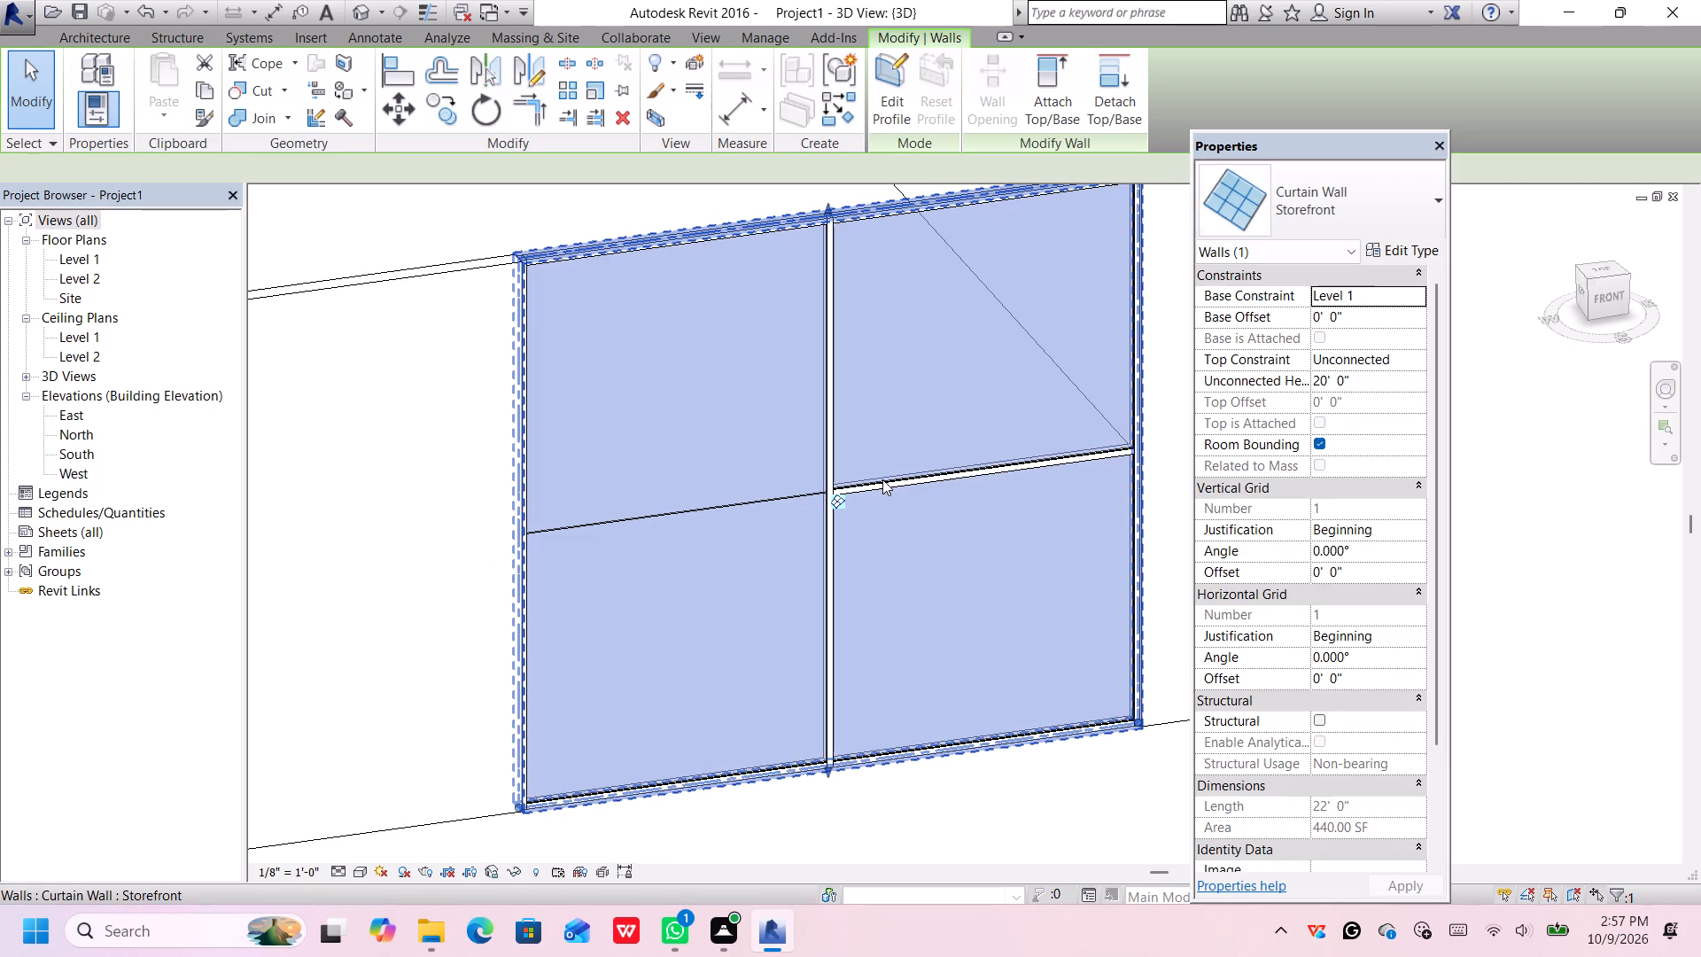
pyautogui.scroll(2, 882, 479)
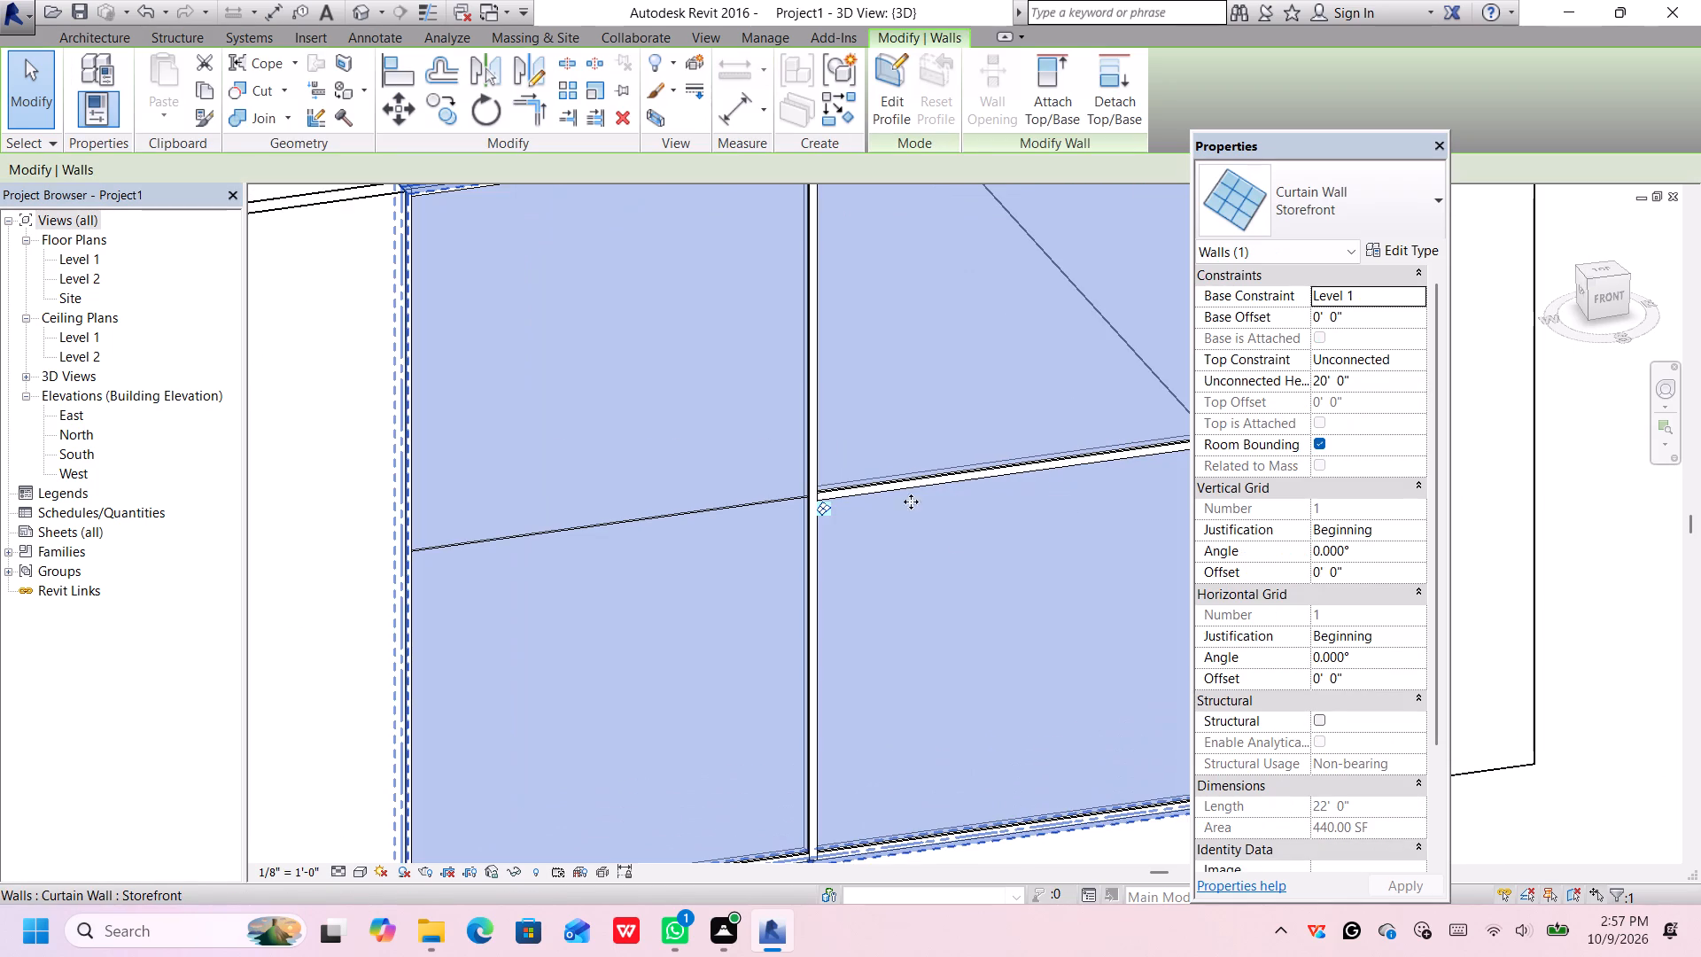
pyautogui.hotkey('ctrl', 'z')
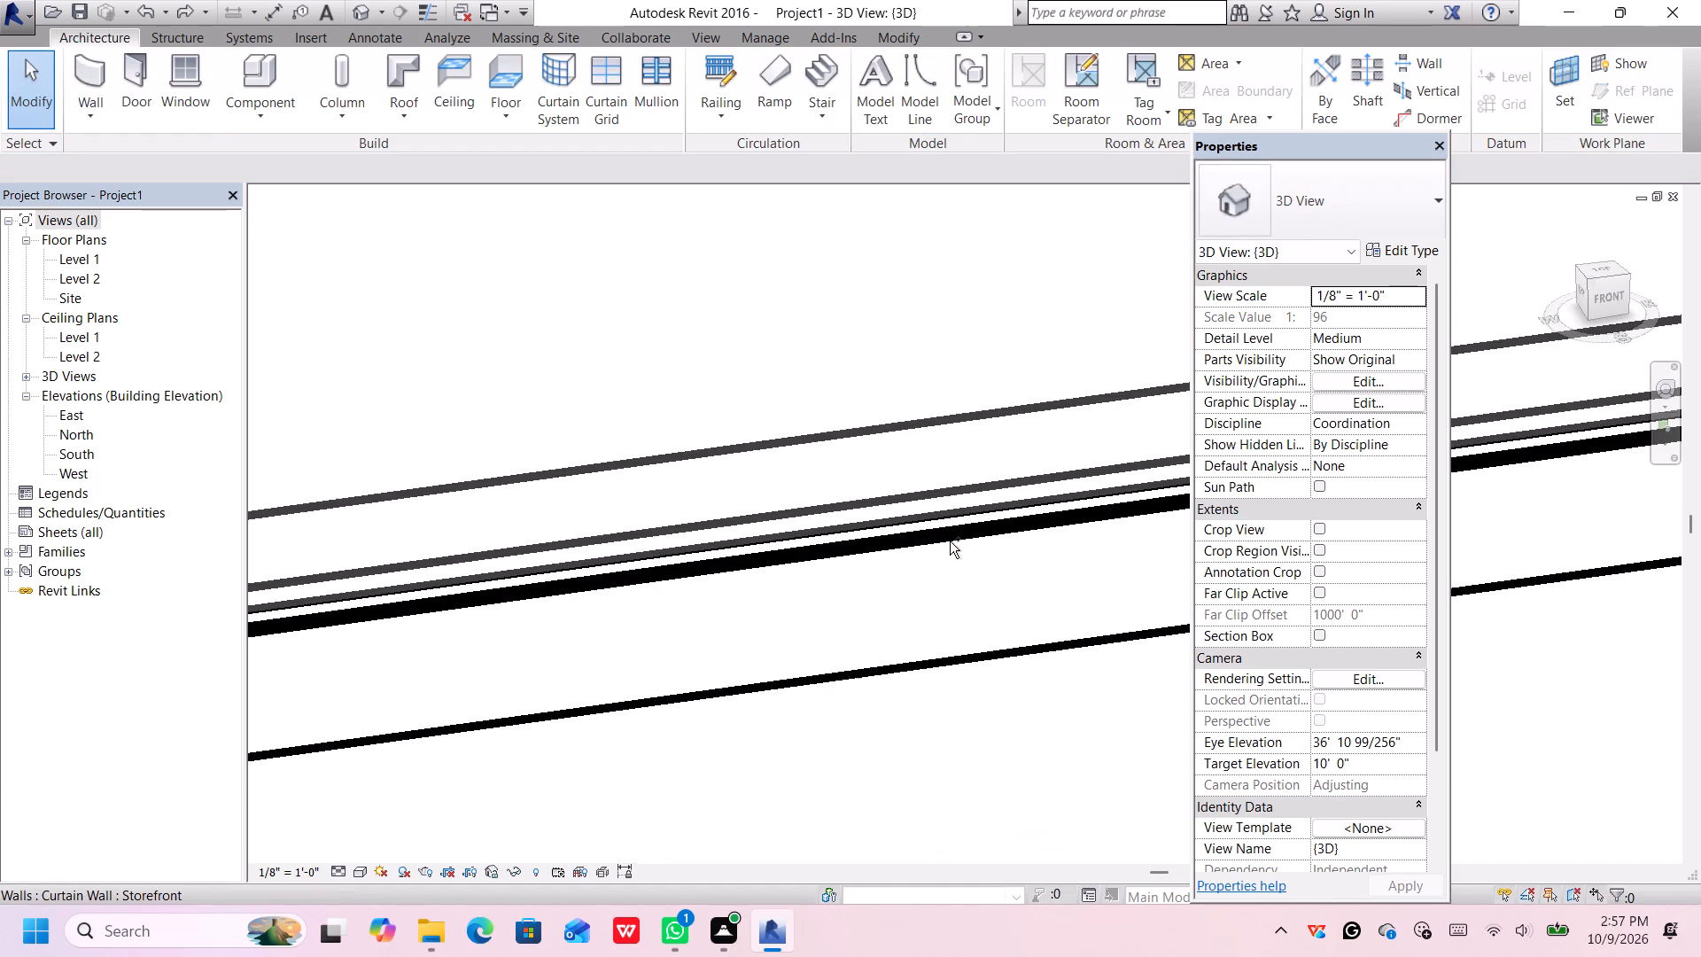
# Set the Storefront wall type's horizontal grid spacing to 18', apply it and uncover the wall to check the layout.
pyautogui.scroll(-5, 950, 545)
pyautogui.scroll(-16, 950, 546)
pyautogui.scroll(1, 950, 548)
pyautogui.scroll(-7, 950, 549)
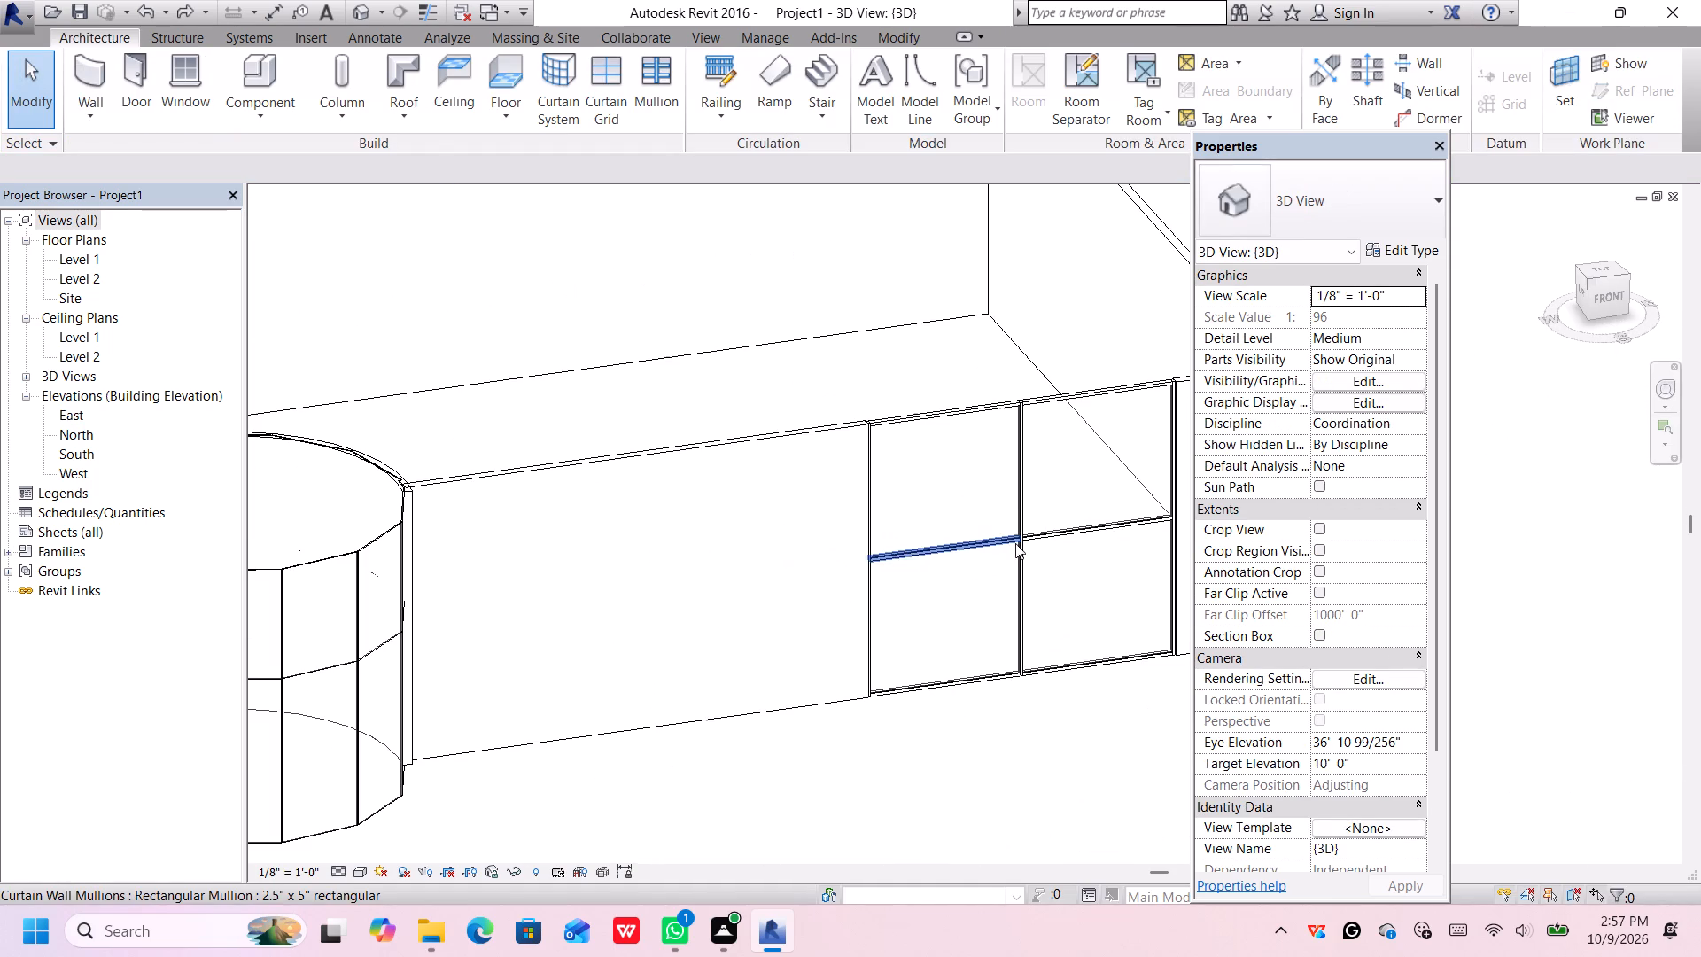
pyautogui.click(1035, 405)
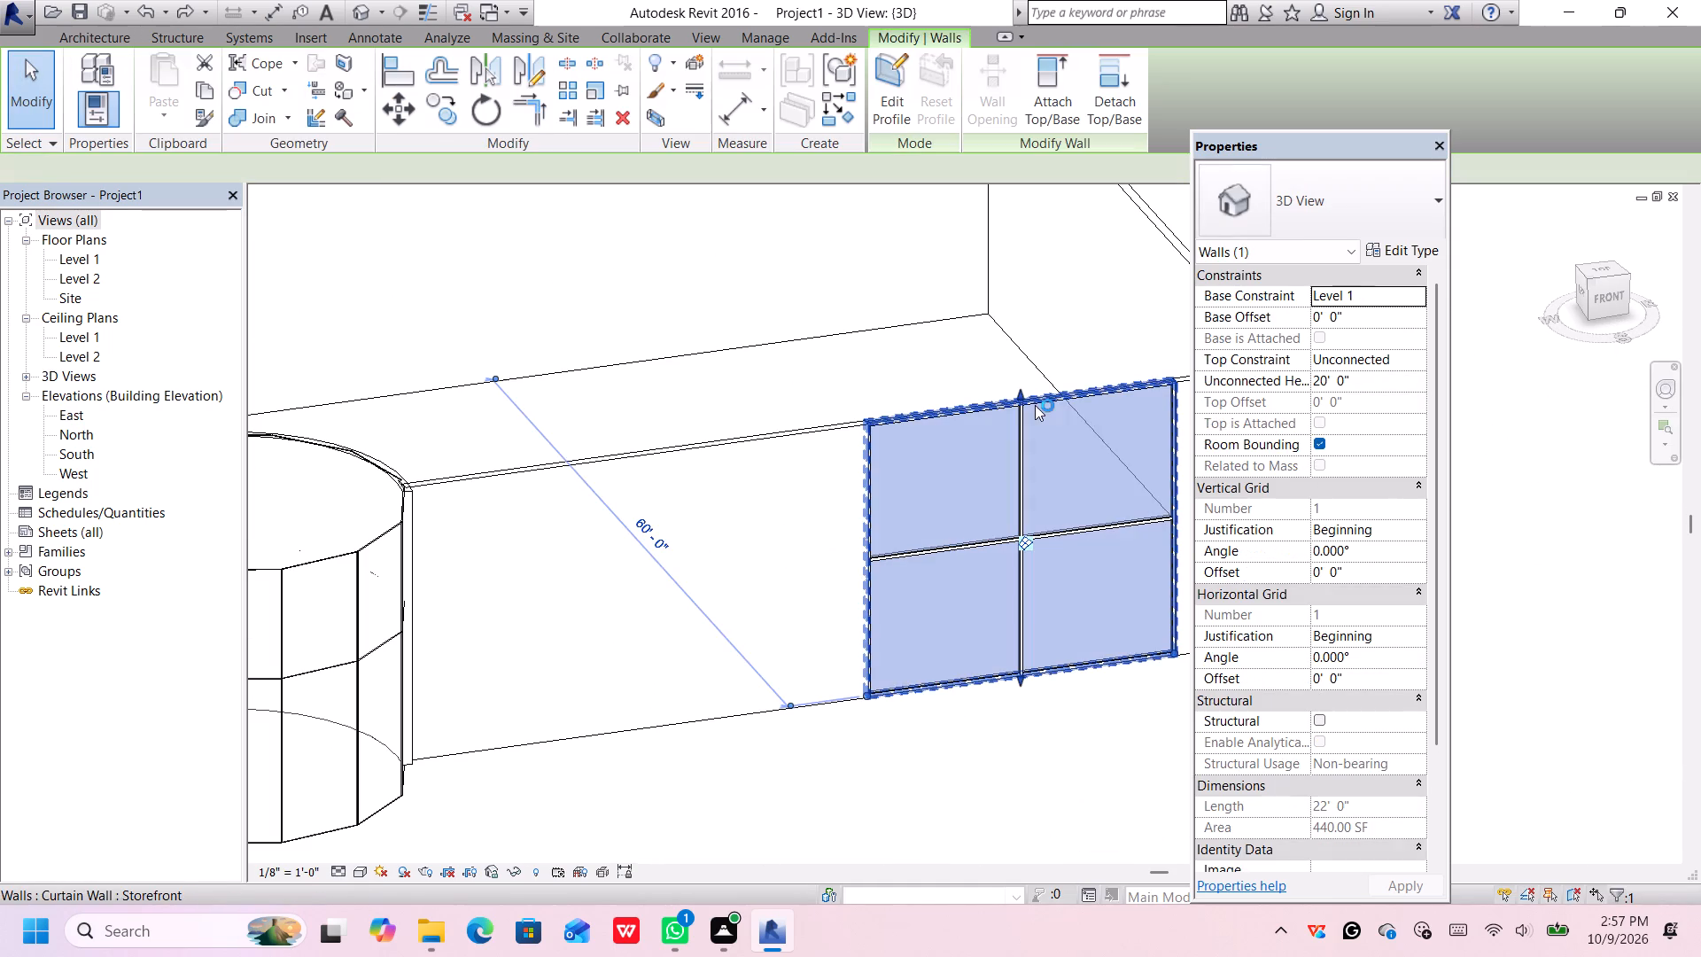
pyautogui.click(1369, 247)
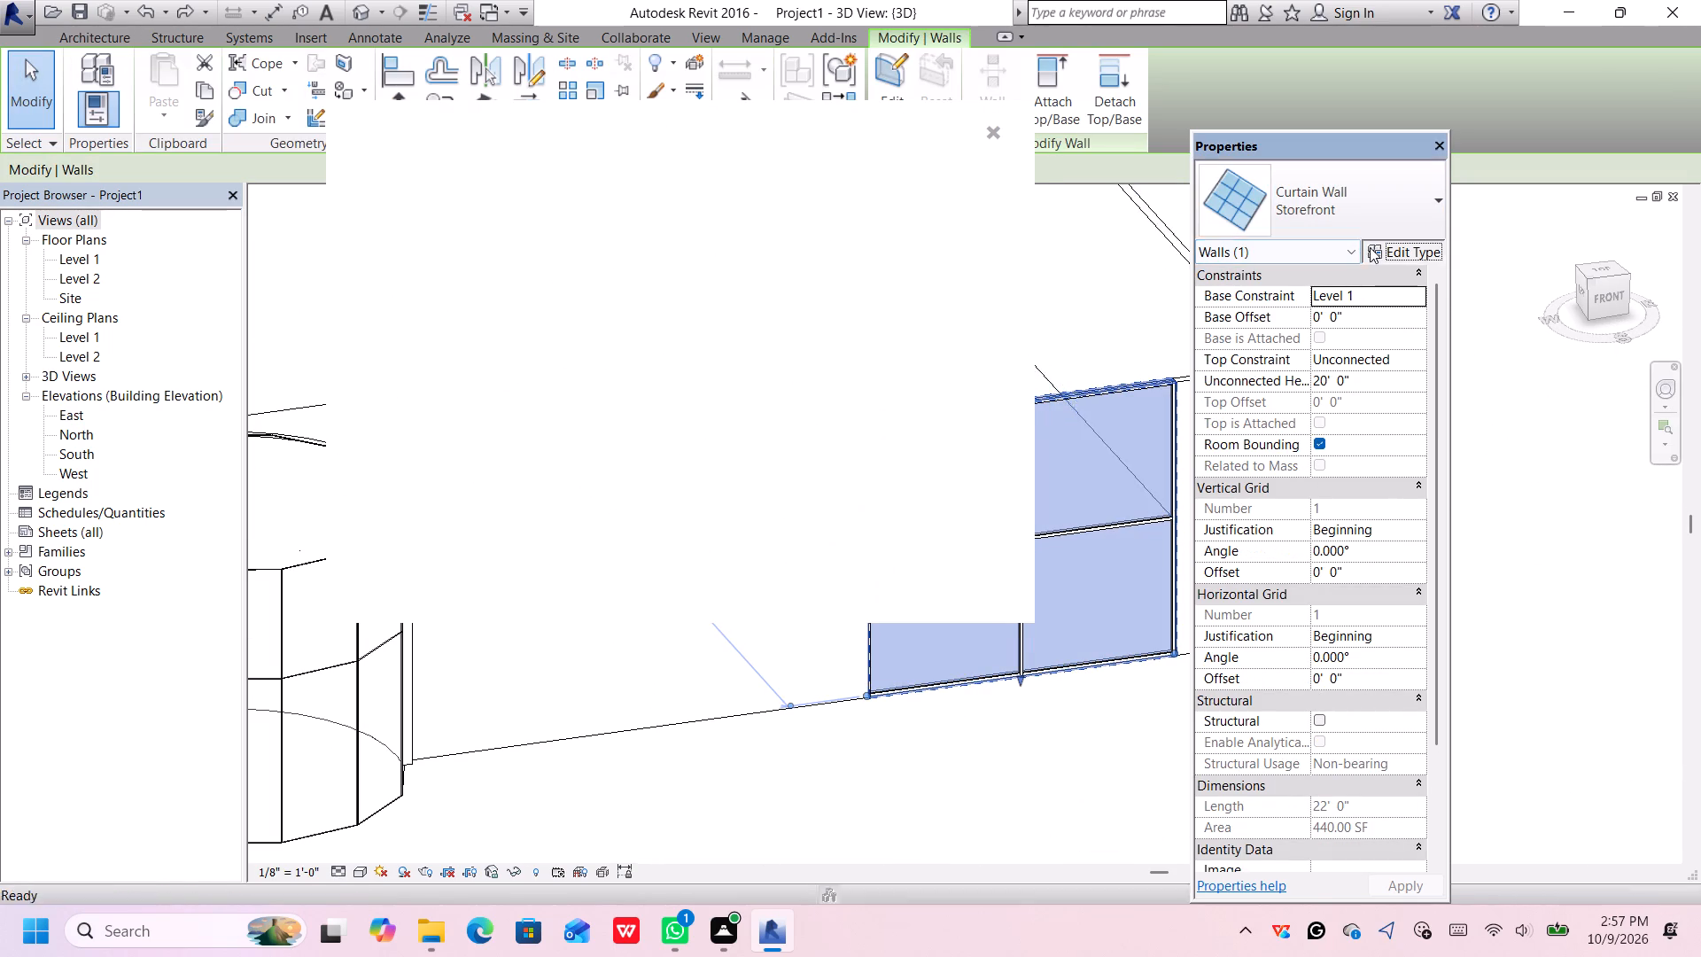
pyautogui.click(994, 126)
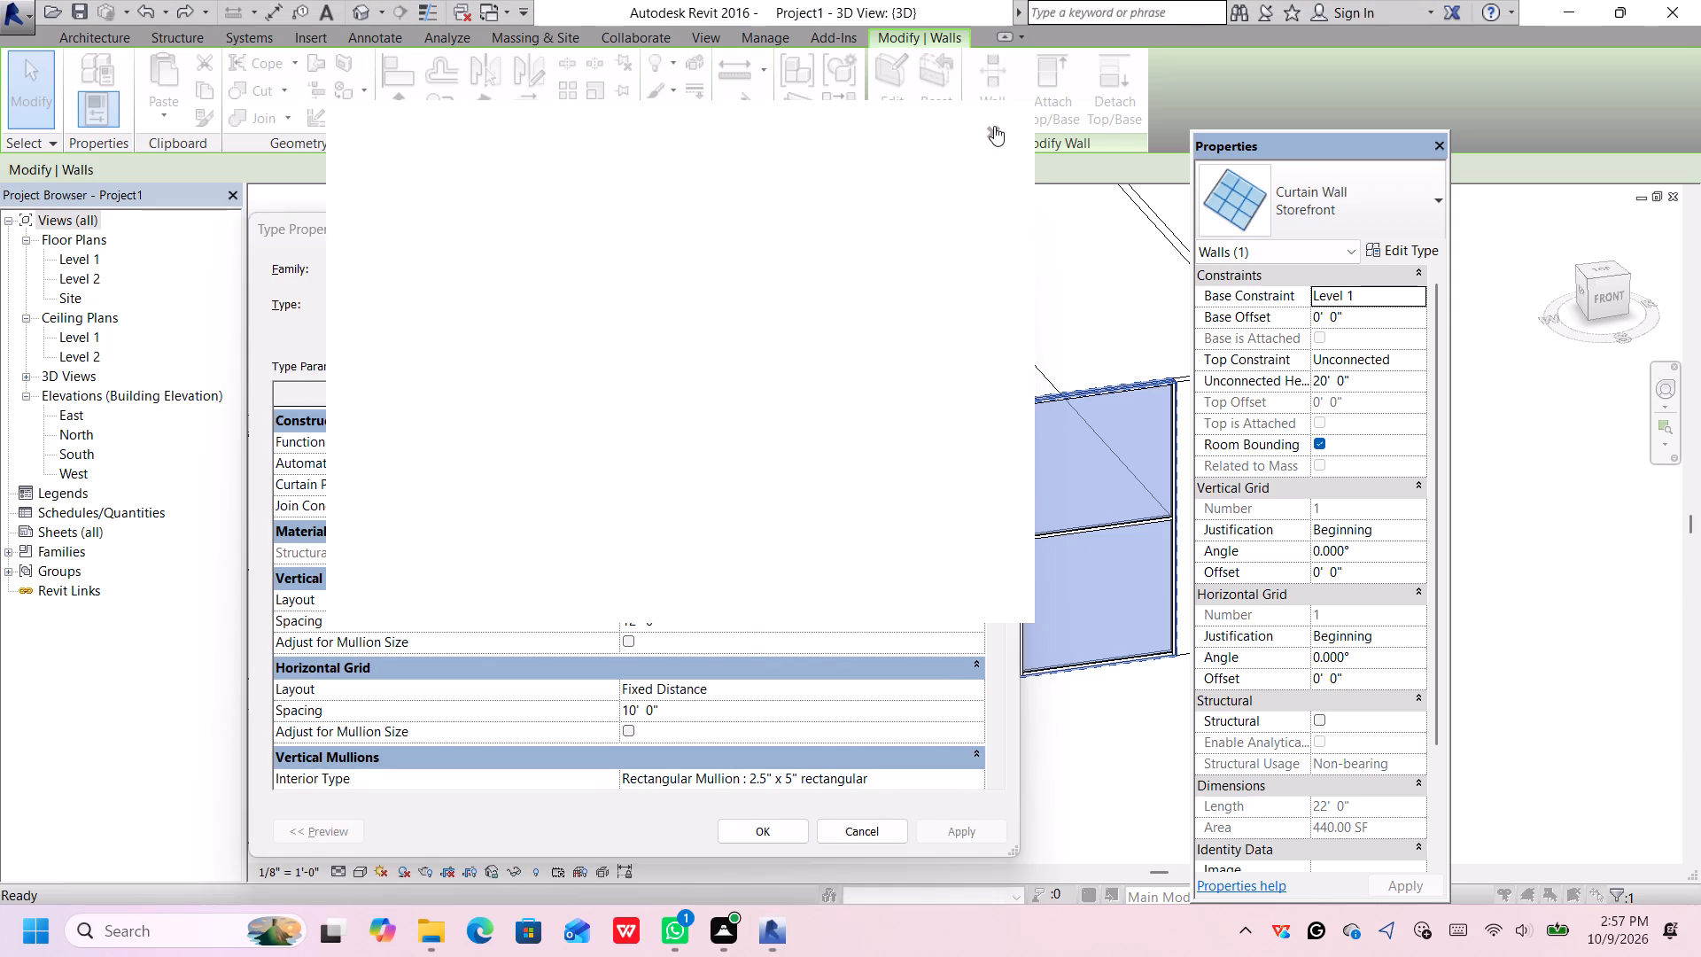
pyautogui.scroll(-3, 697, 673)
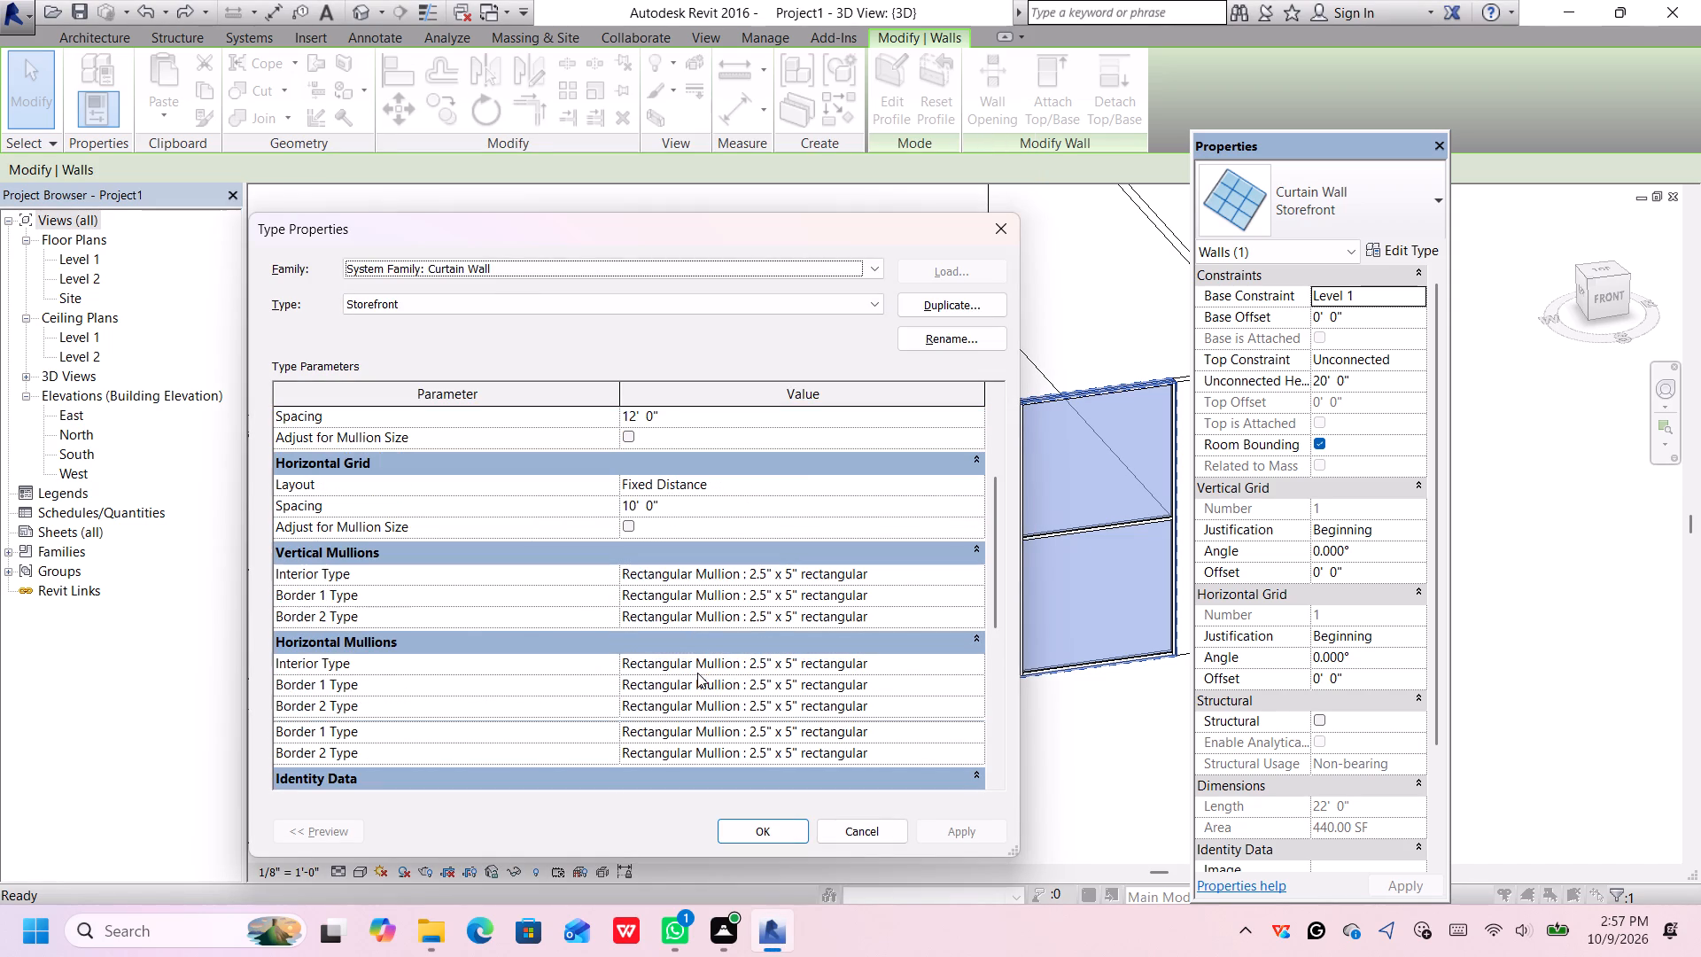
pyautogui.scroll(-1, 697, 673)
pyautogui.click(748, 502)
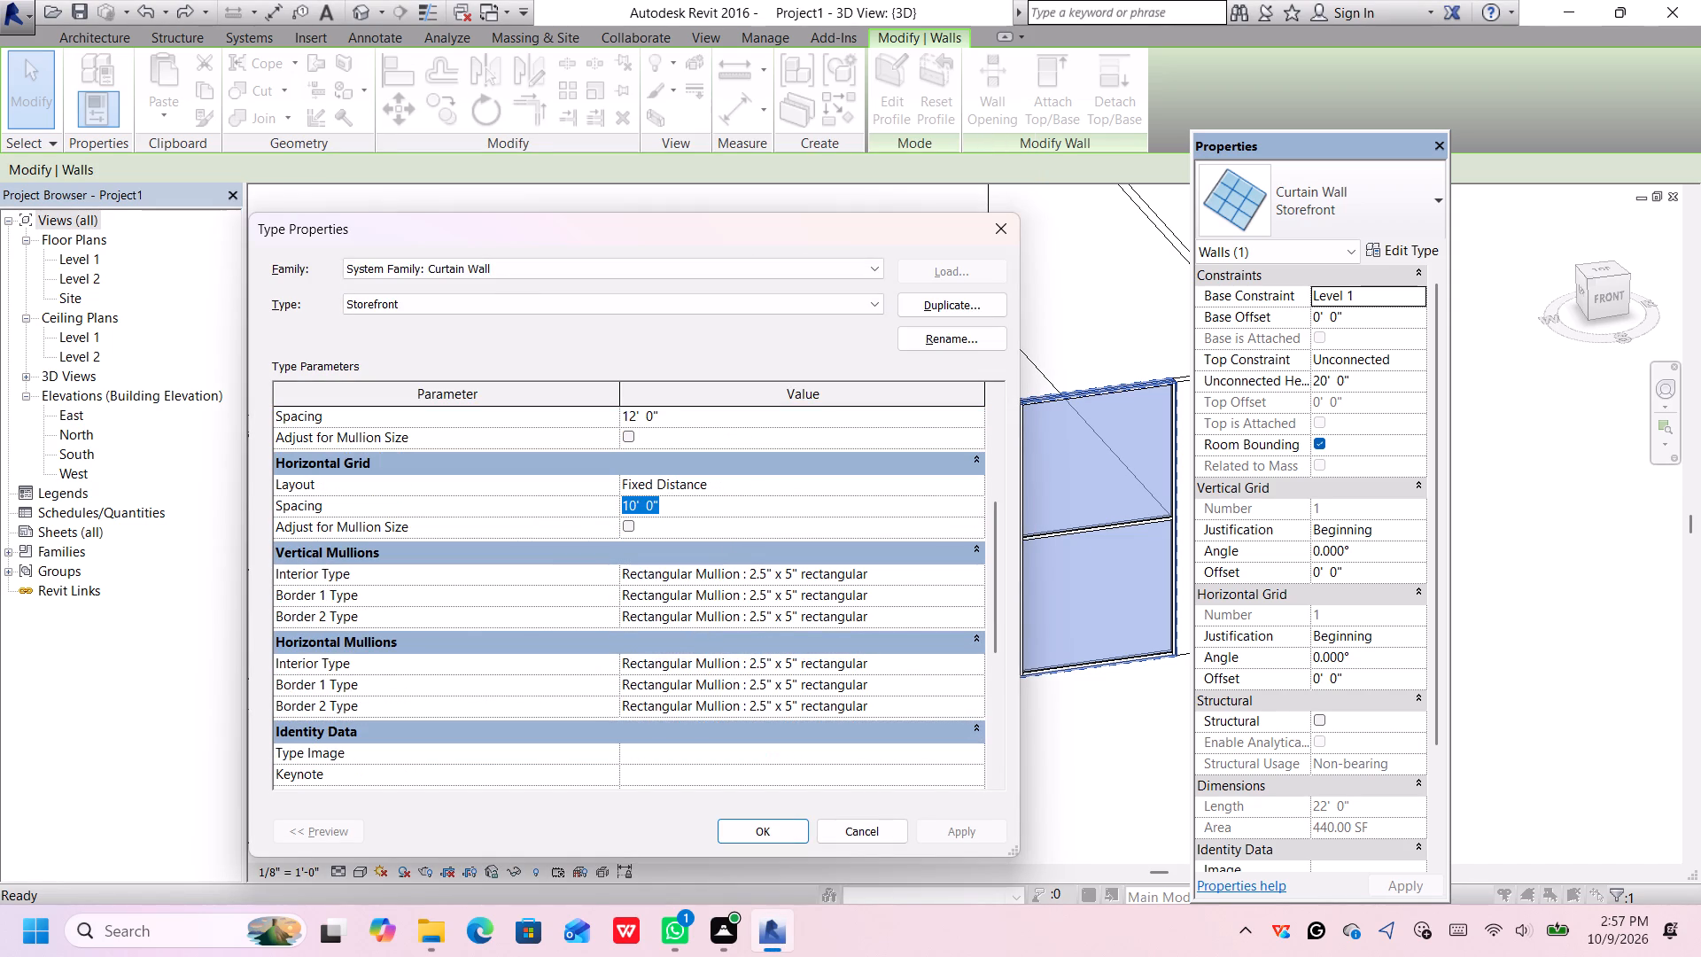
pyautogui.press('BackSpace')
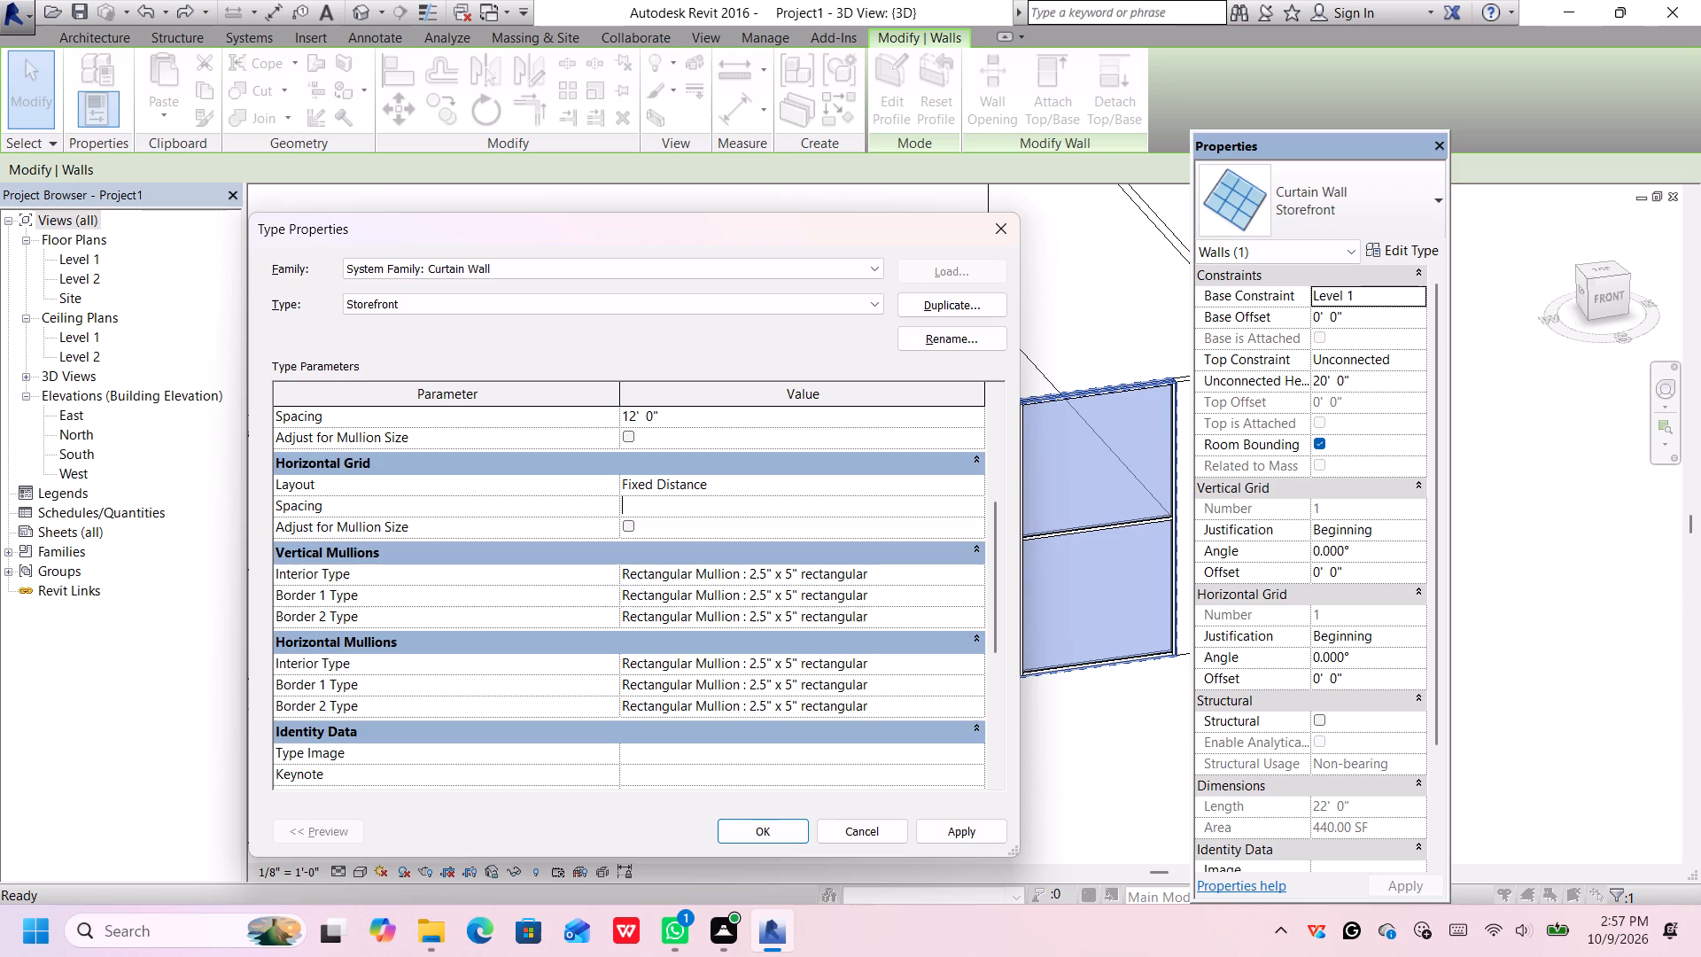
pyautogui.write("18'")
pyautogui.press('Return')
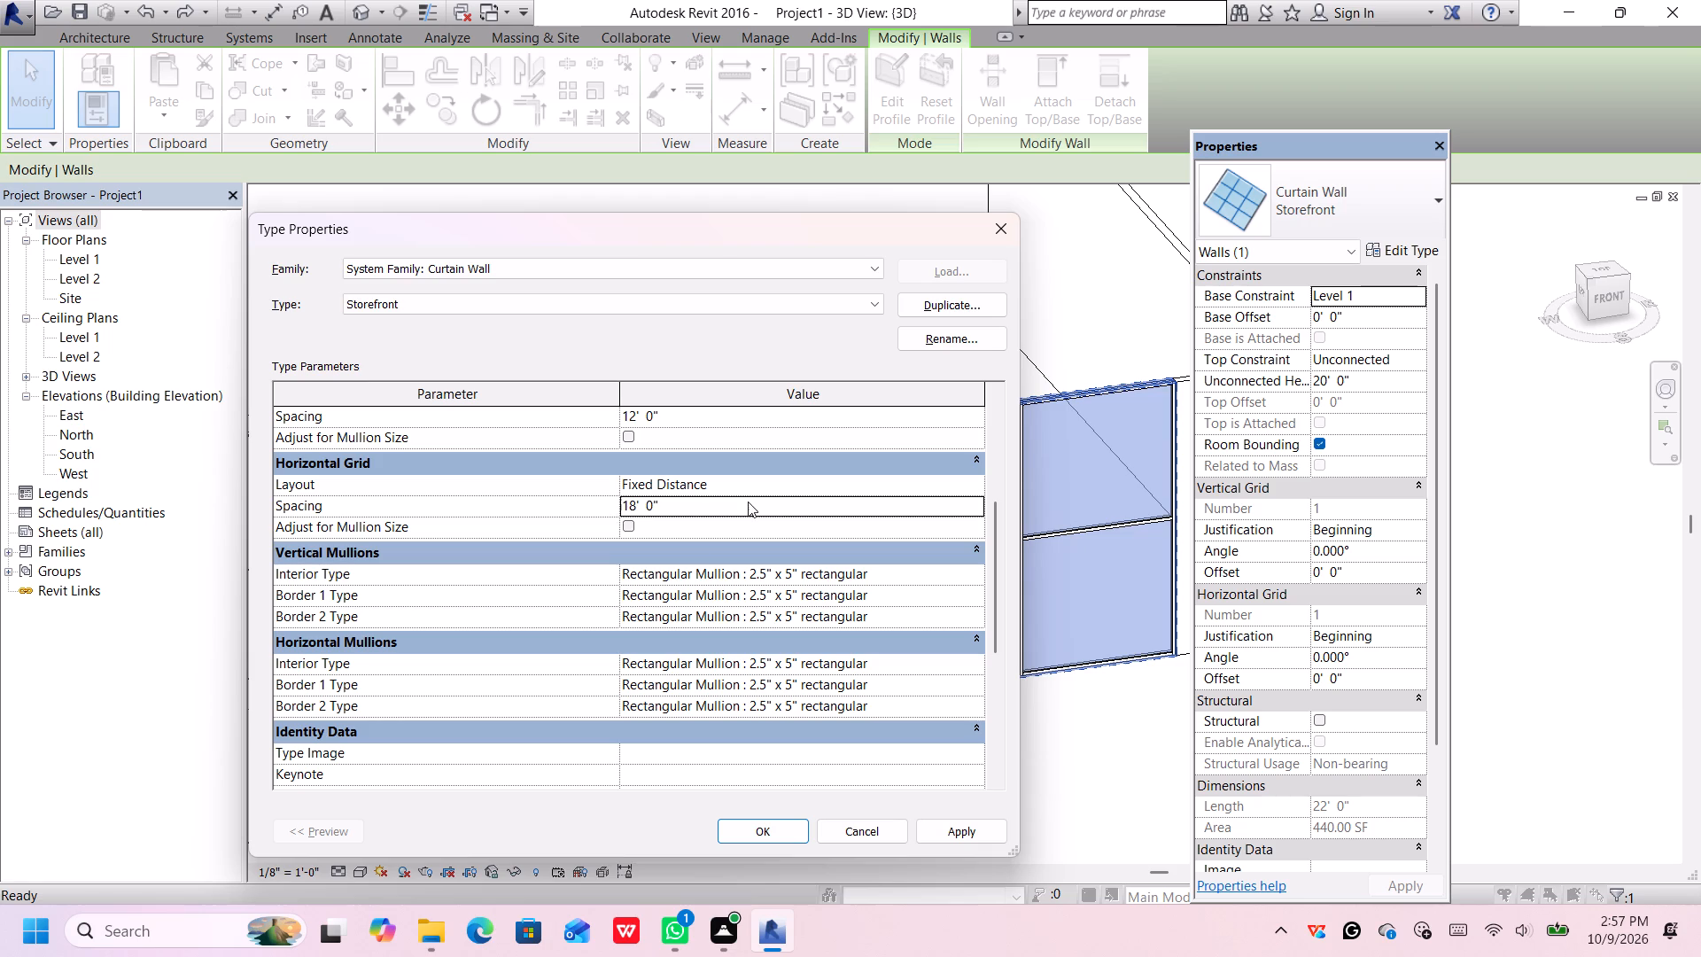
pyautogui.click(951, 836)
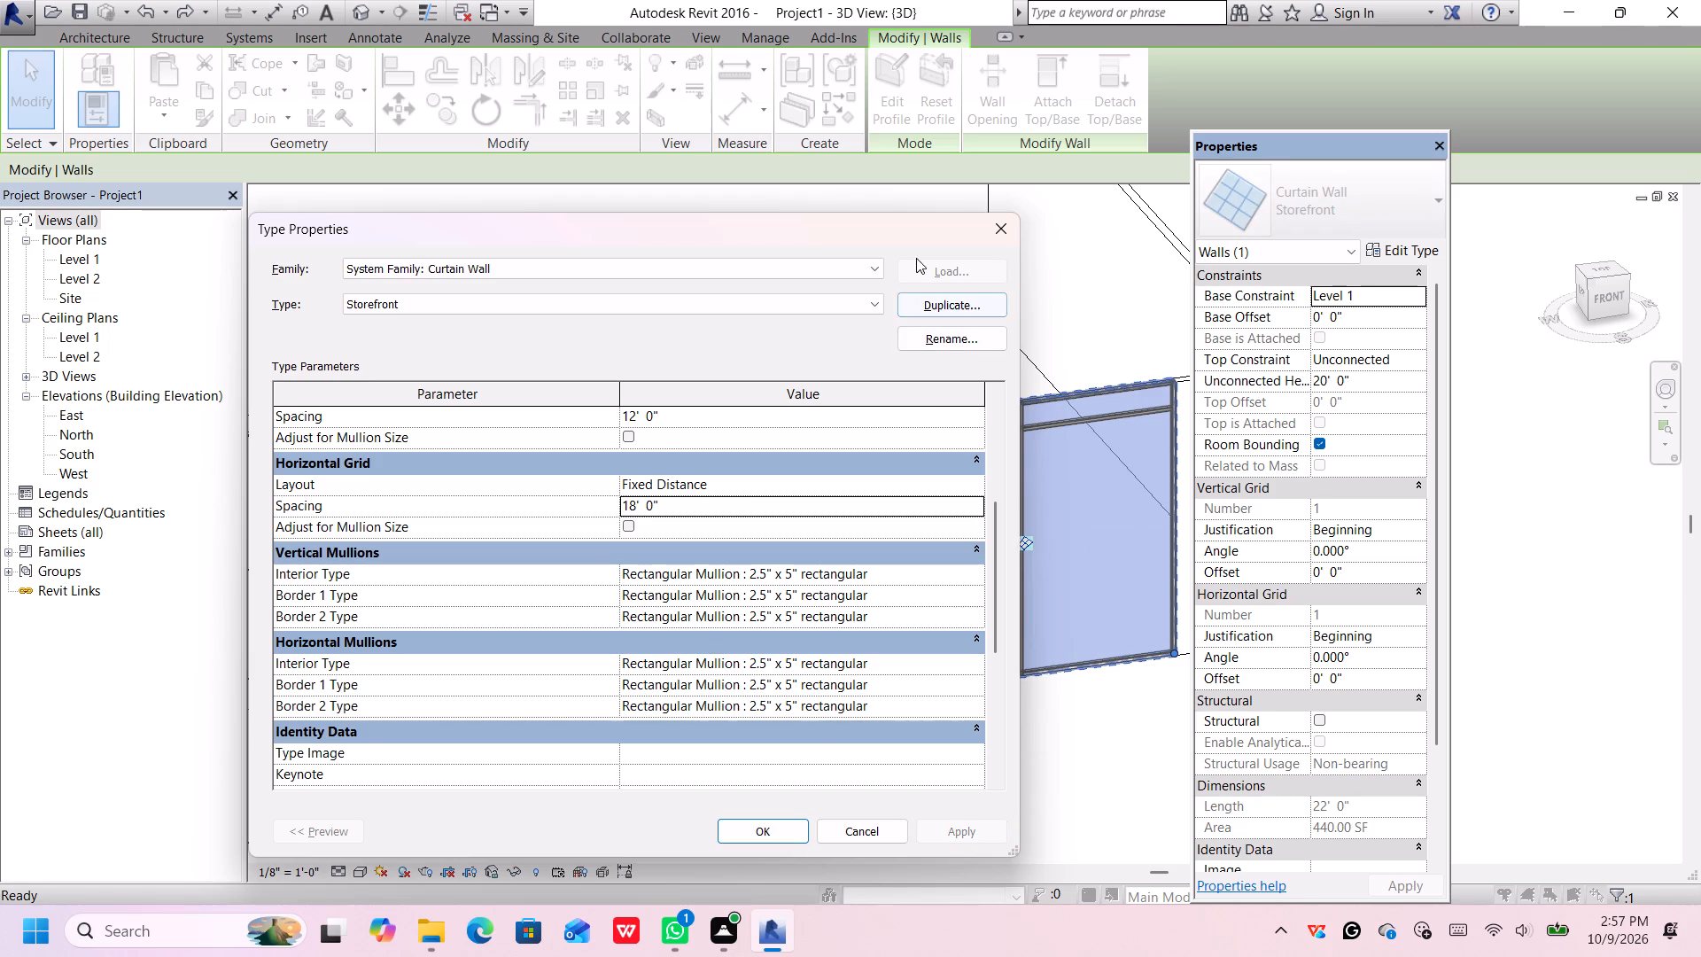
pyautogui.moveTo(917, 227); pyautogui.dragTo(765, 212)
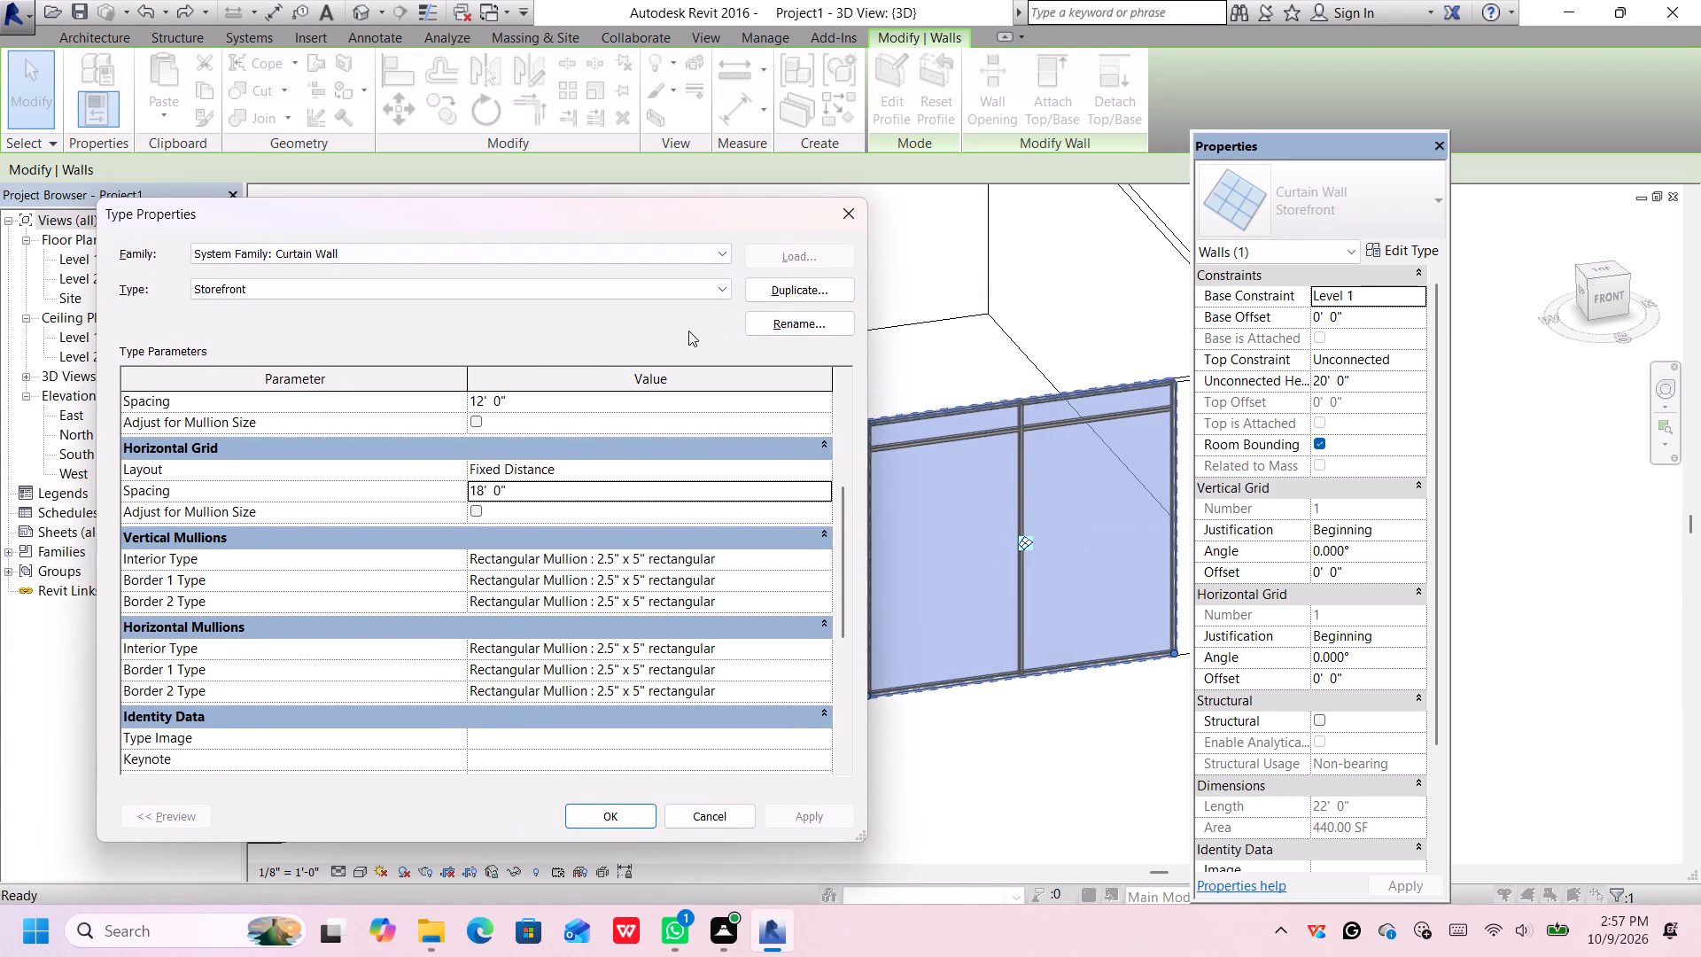
# Set the Storefront type's horizontal grid spacing to 20' and apply it.
pyautogui.click(572, 497)
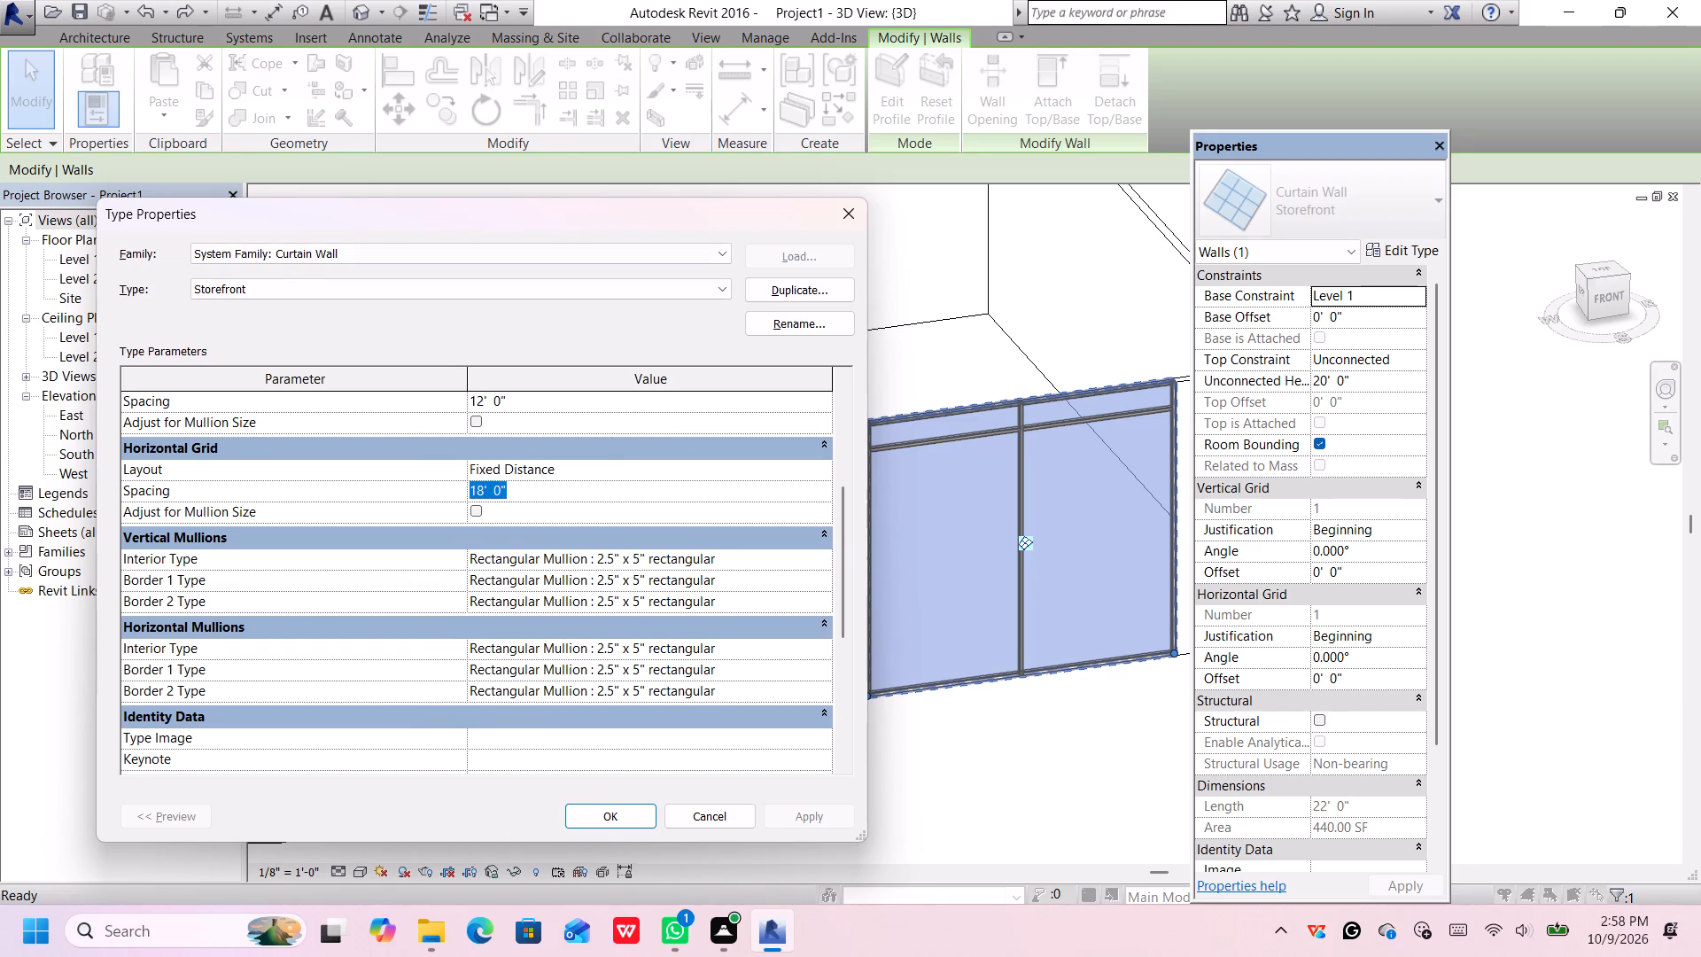
pyautogui.press('BackSpace')
pyautogui.write("20'")
pyautogui.press('Return')
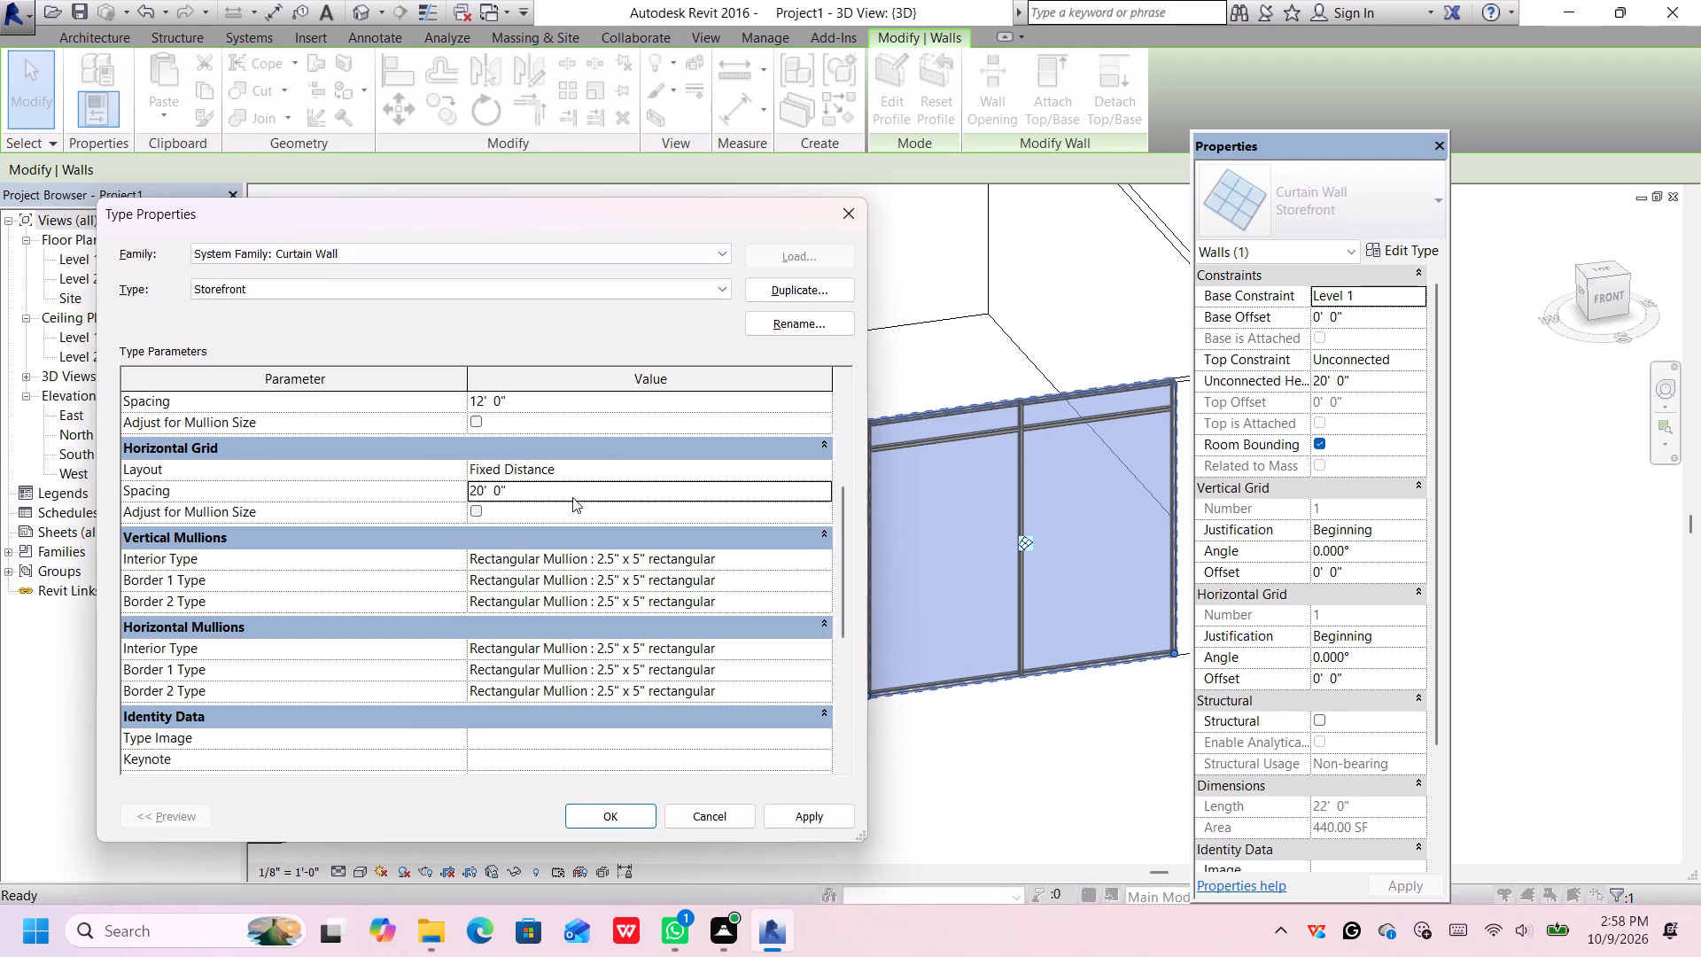
pyautogui.click(807, 812)
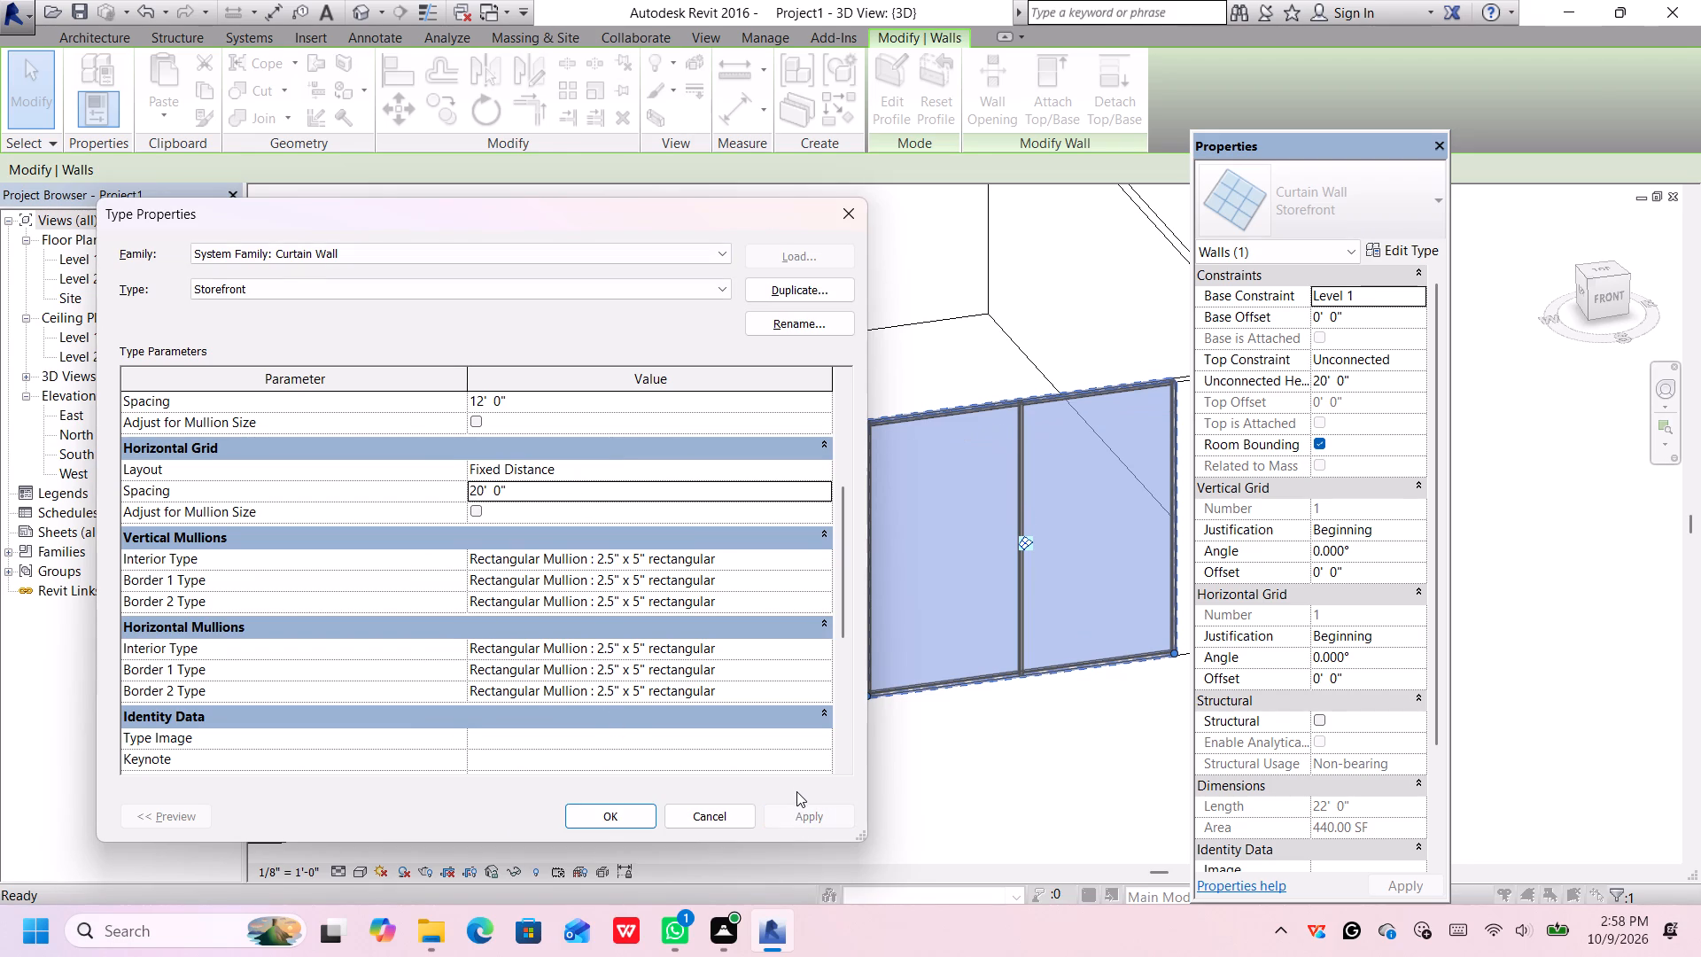
# Review the Storefront type's construction and grid parameters, and accept the type properties.
pyautogui.scroll(1, 633, 530)
pyautogui.scroll(-1, 634, 525)
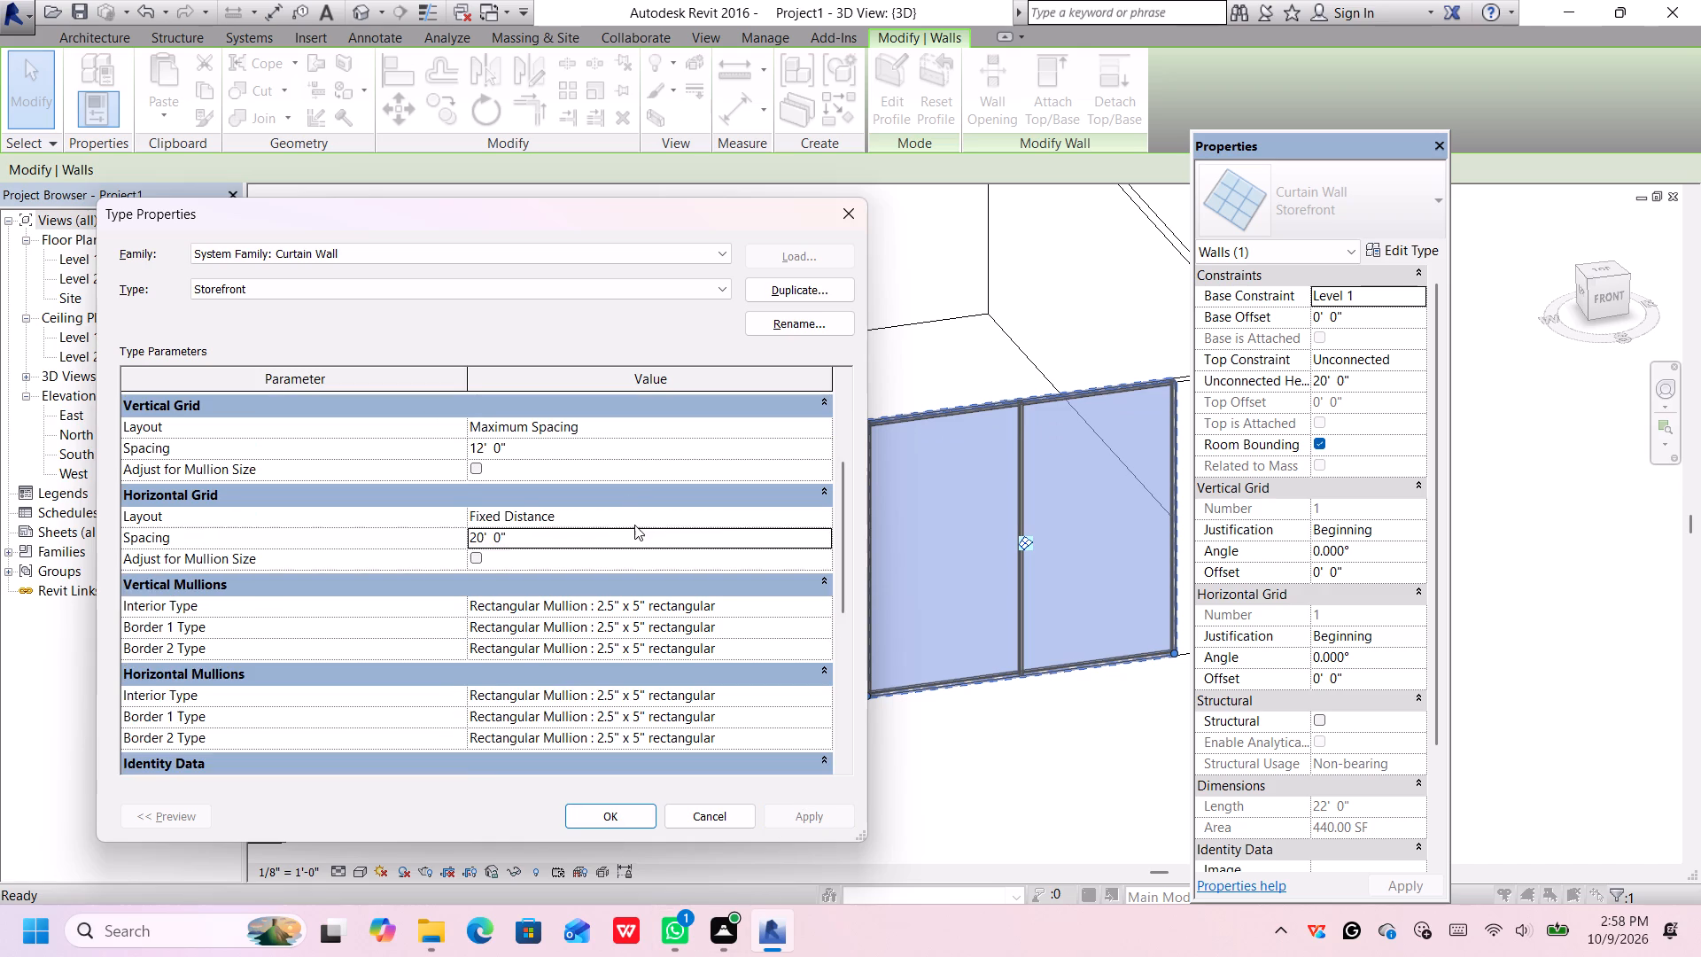
pyautogui.scroll(6, 636, 533)
pyautogui.scroll(-1, 636, 532)
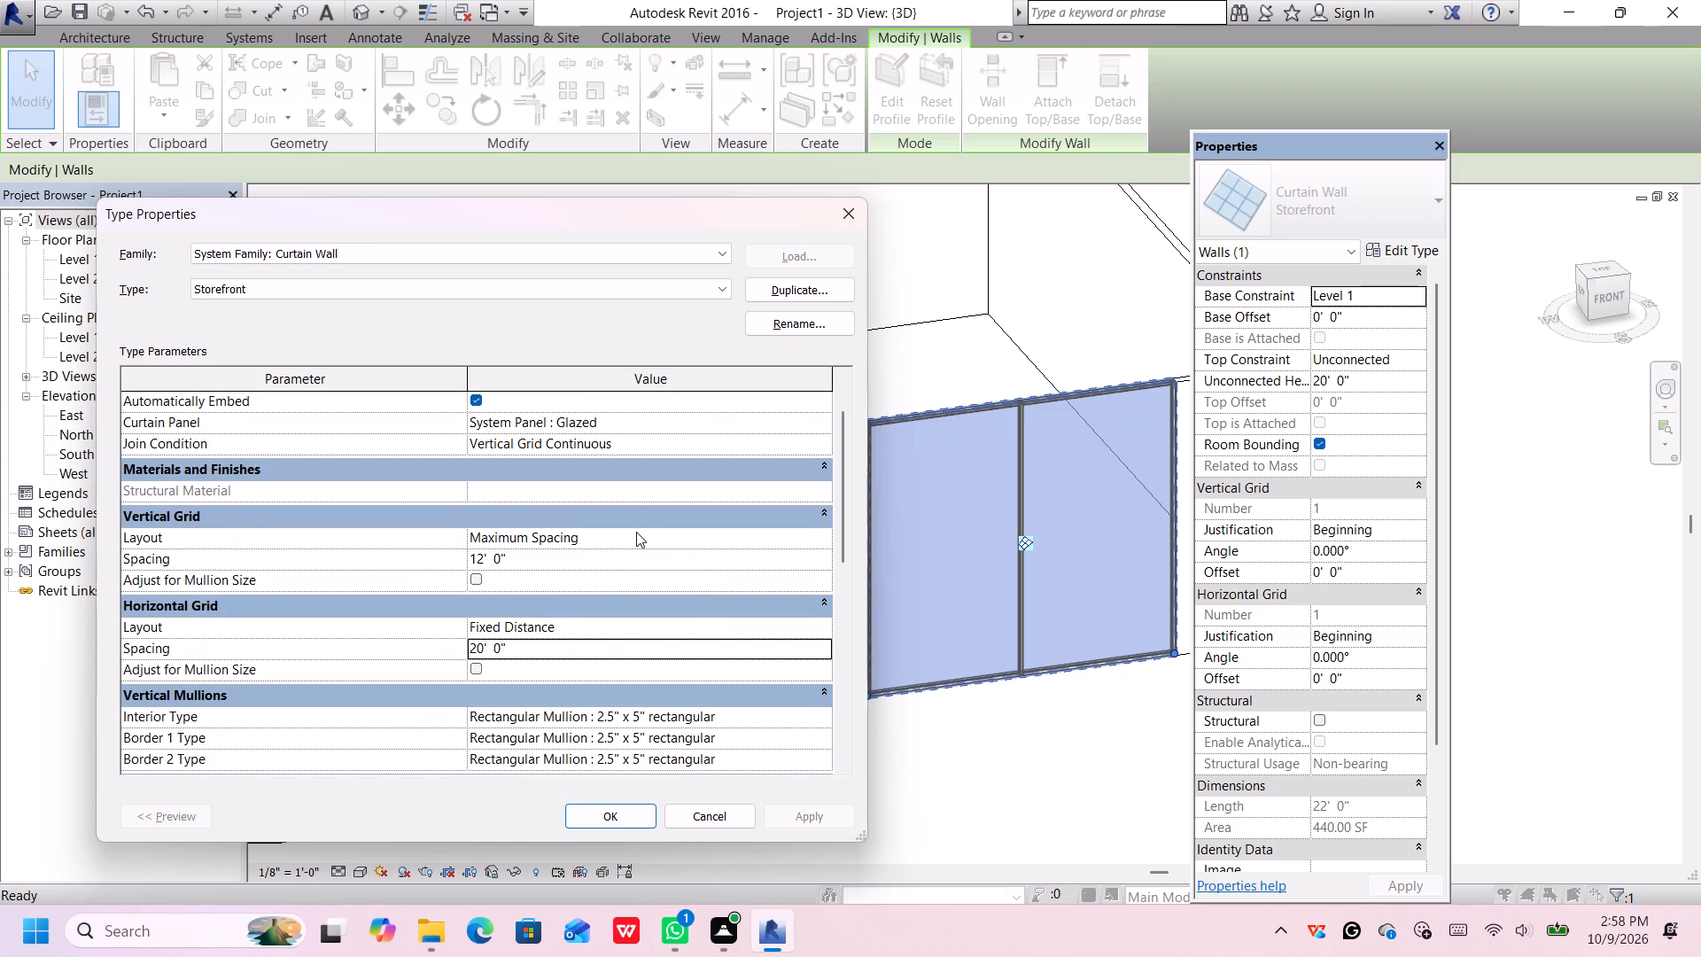
pyautogui.click(817, 488)
pyautogui.scroll(2, 657, 482)
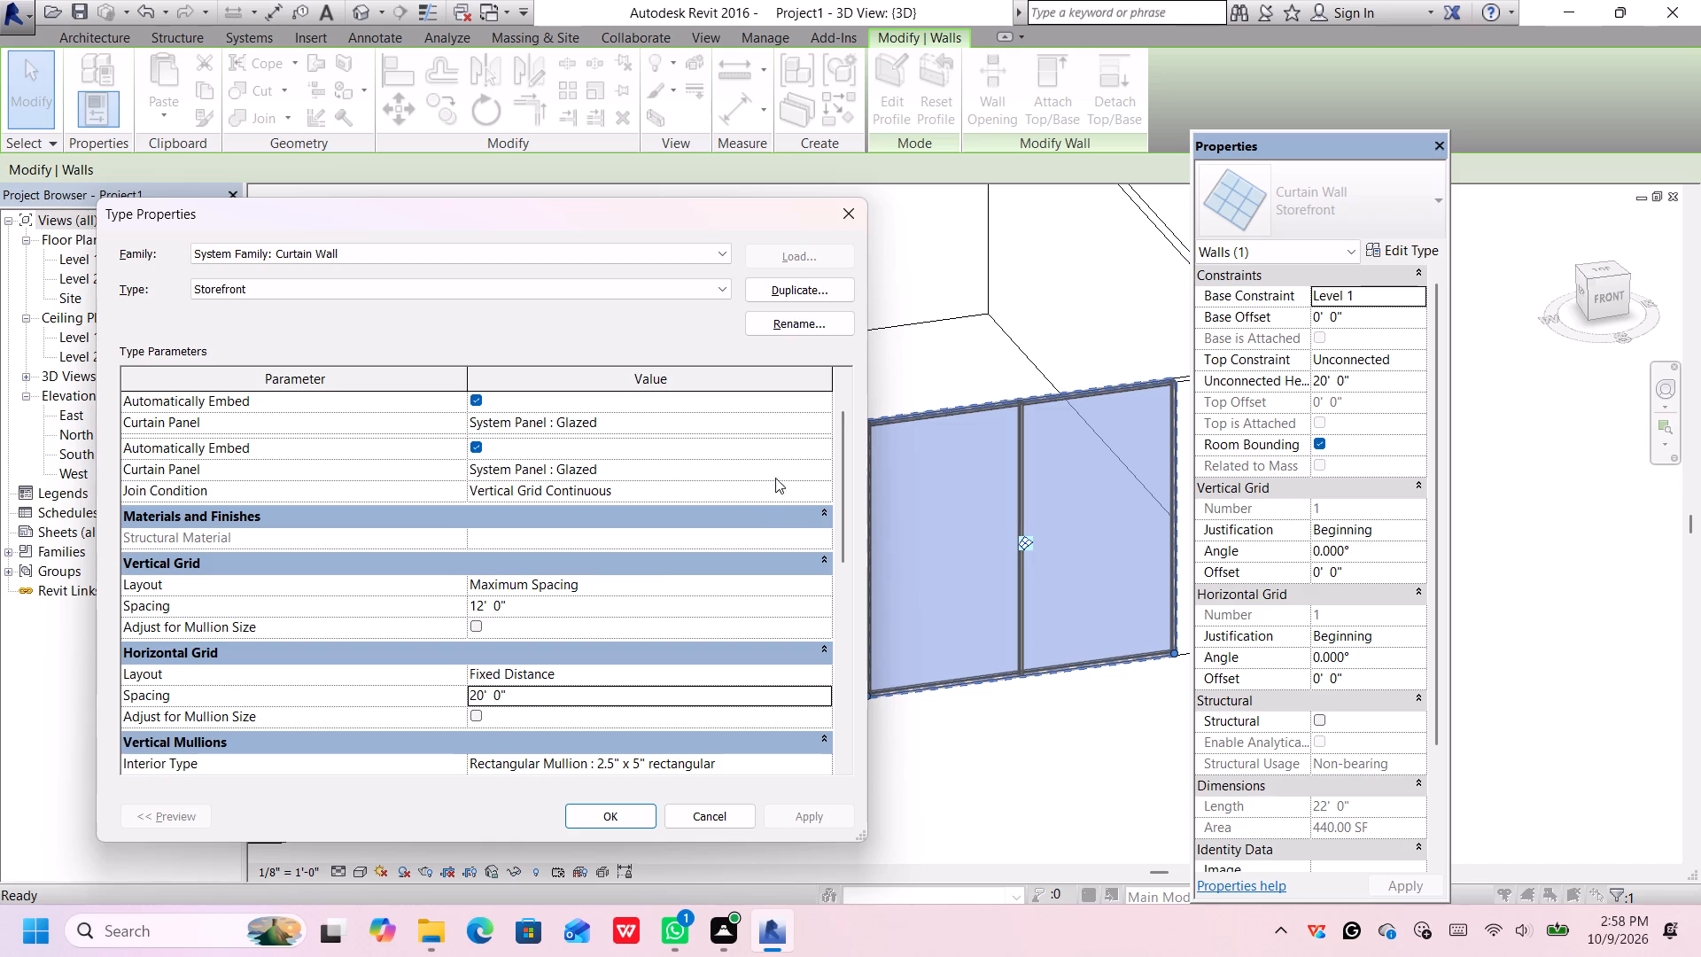
pyautogui.click(794, 535)
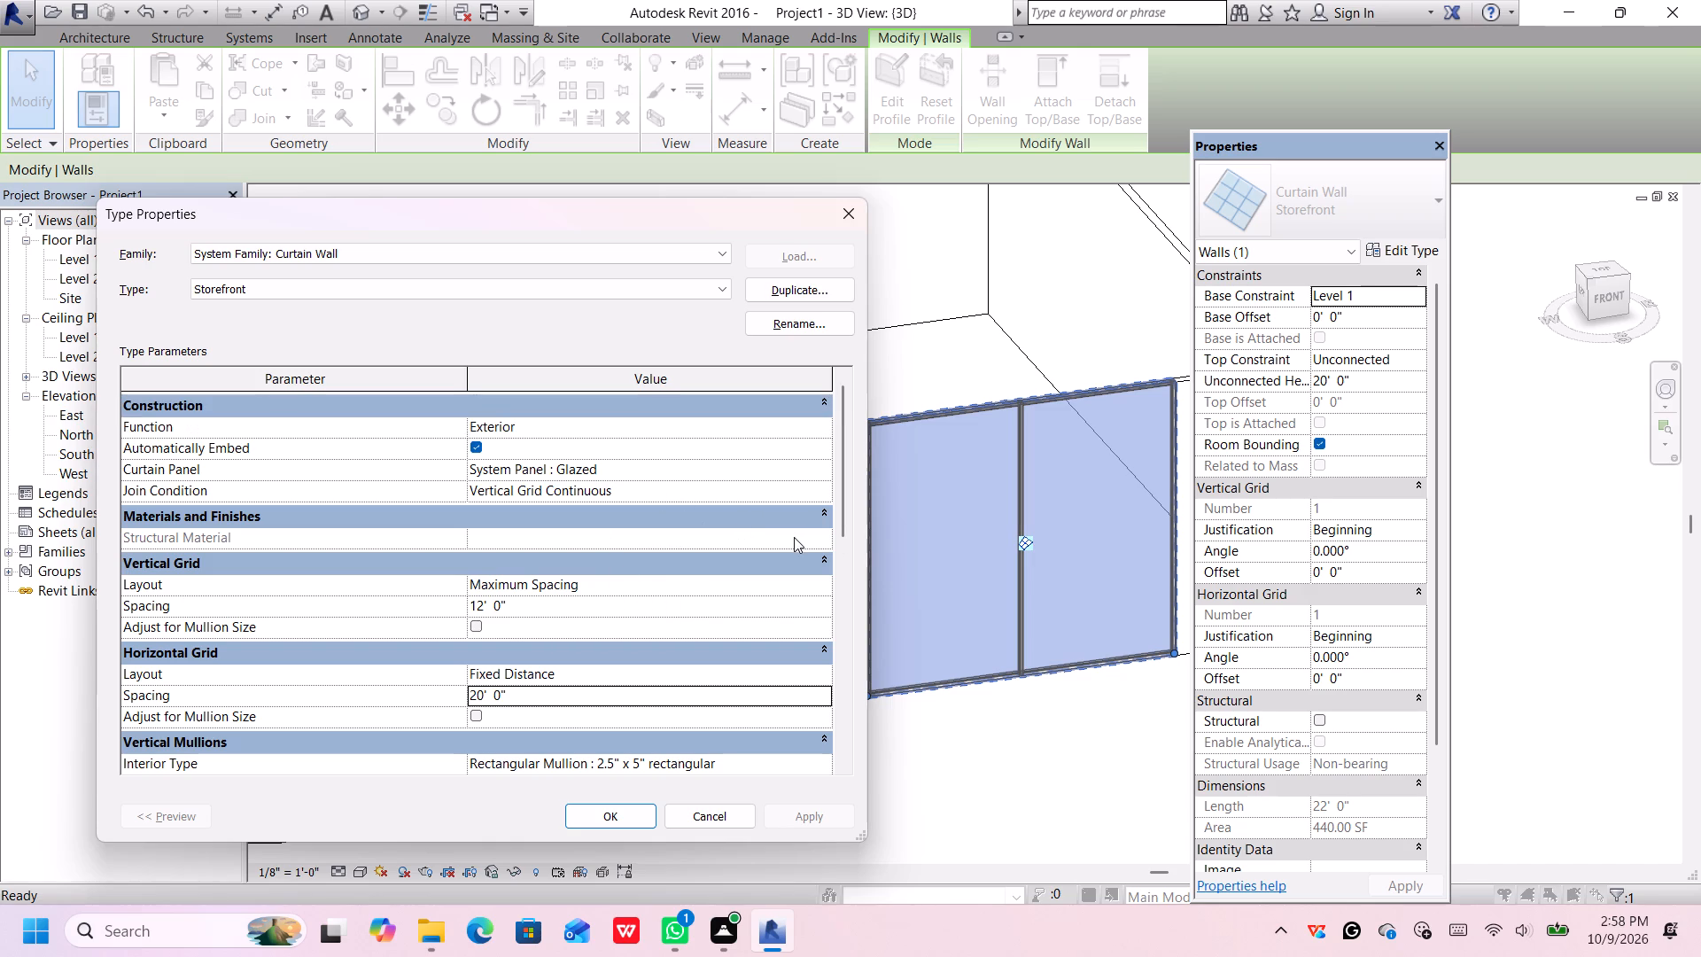
pyautogui.click(812, 541)
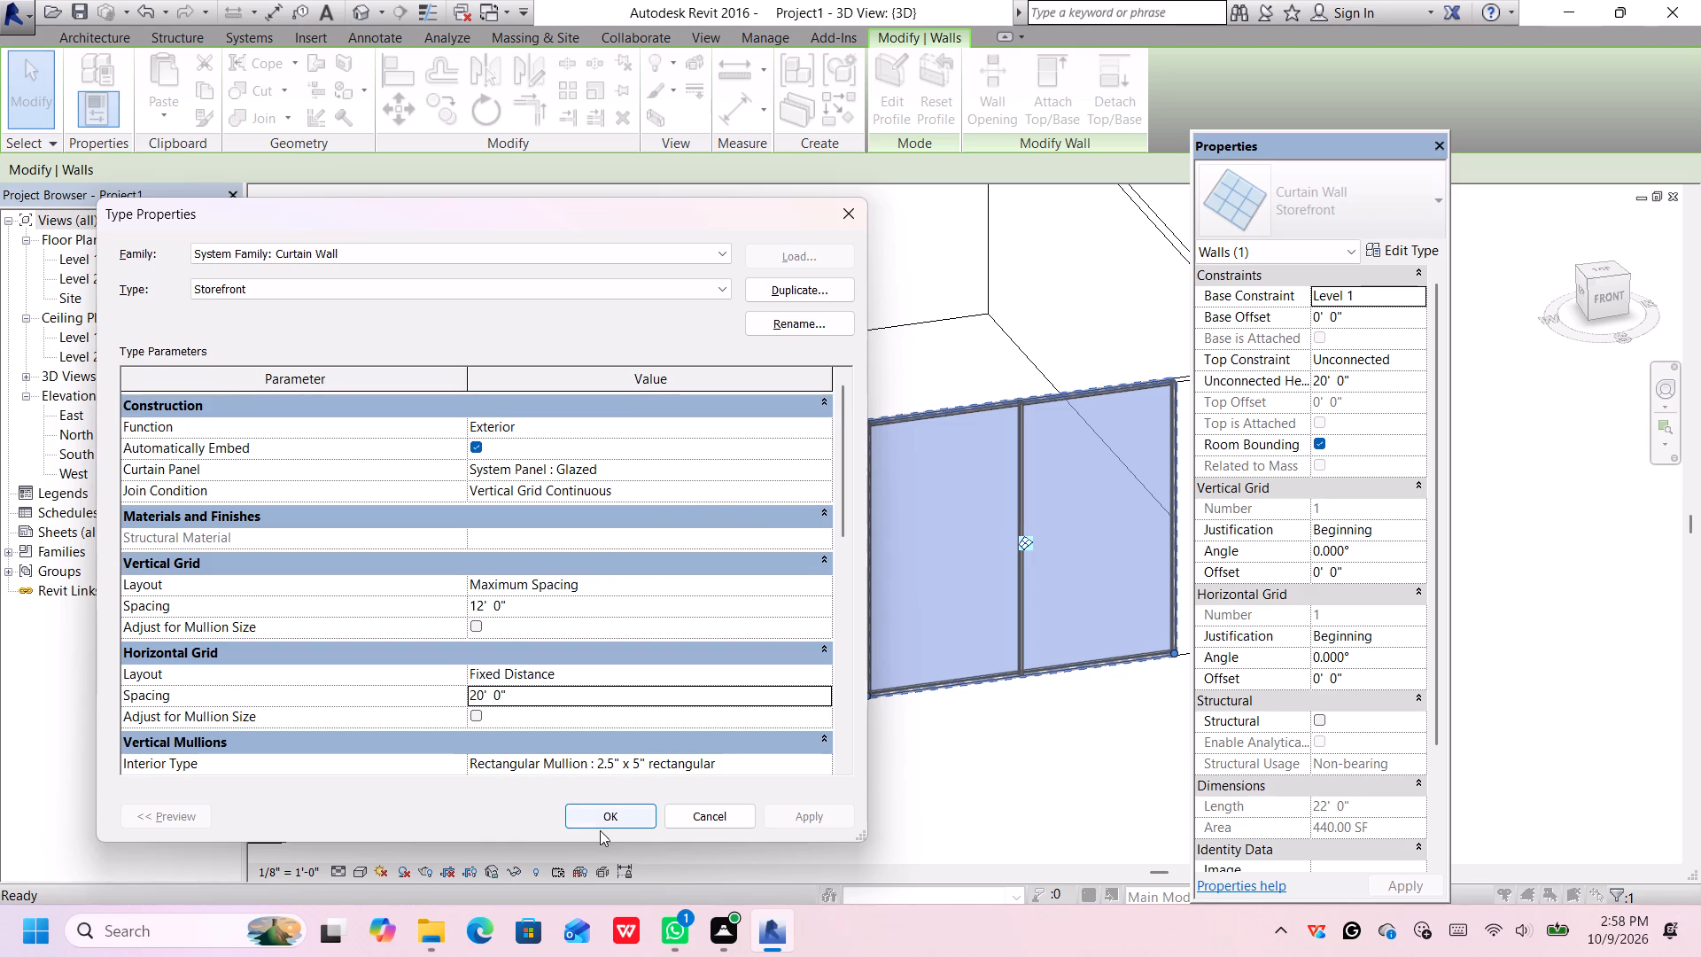
pyautogui.click(607, 815)
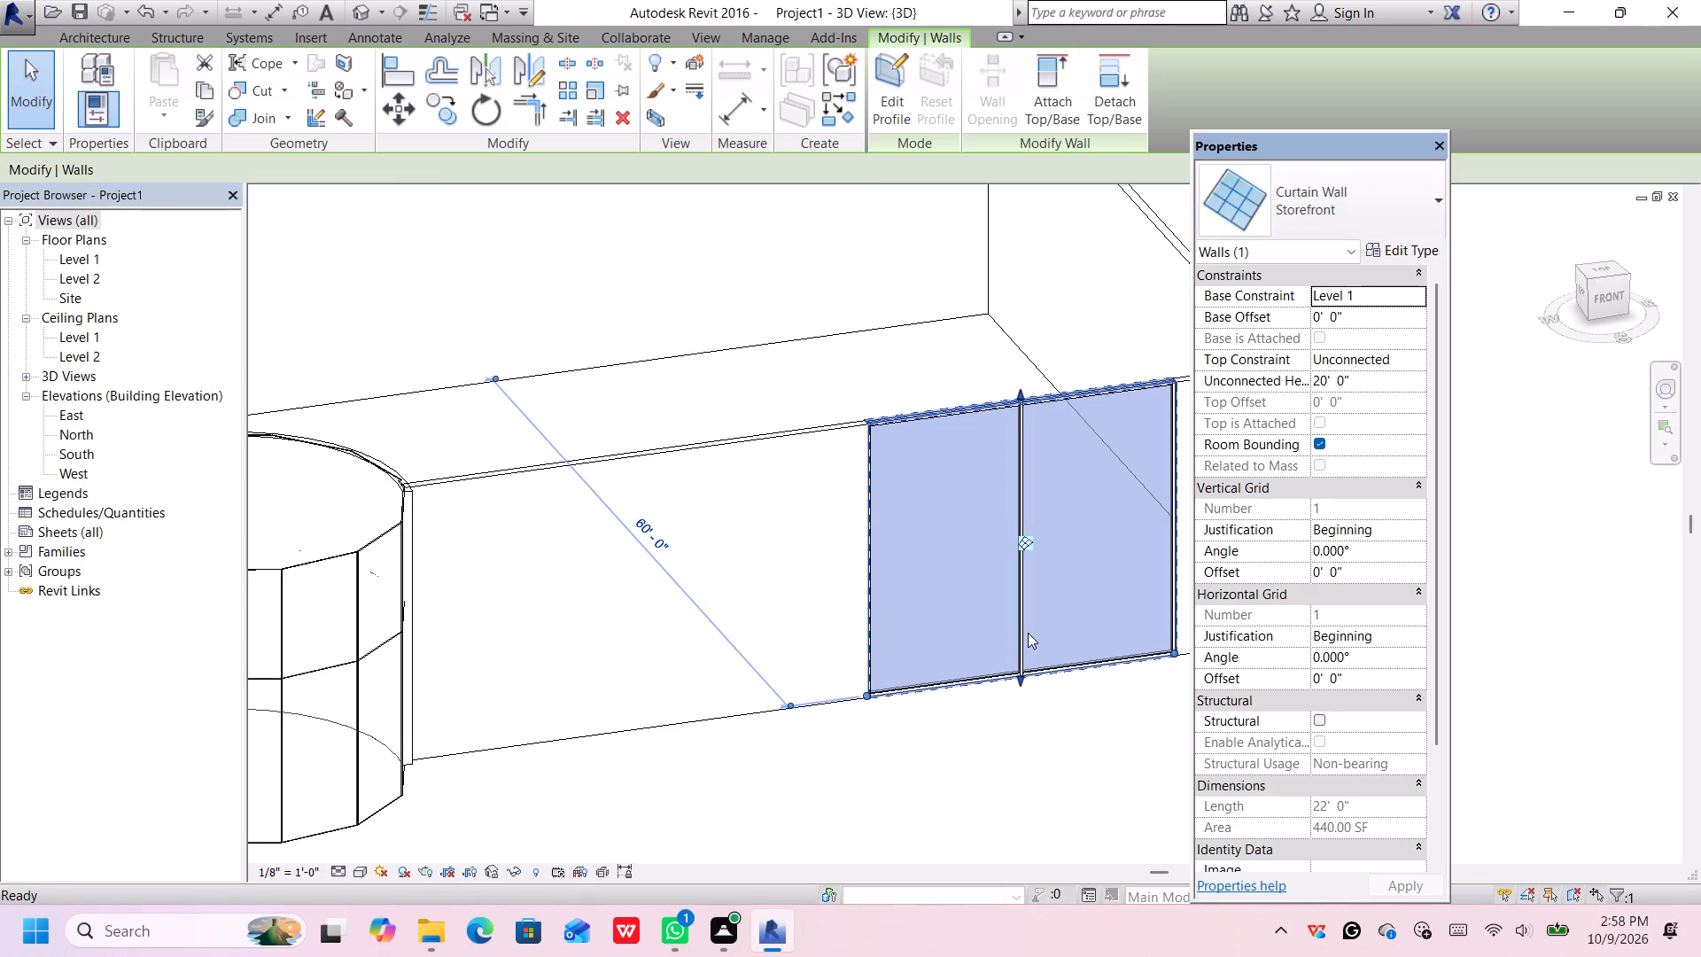
# Inspect the Storefront wall up close and review its type's construction, grid, mullion and identity data parameters.
pyautogui.scroll(4, 1037, 651)
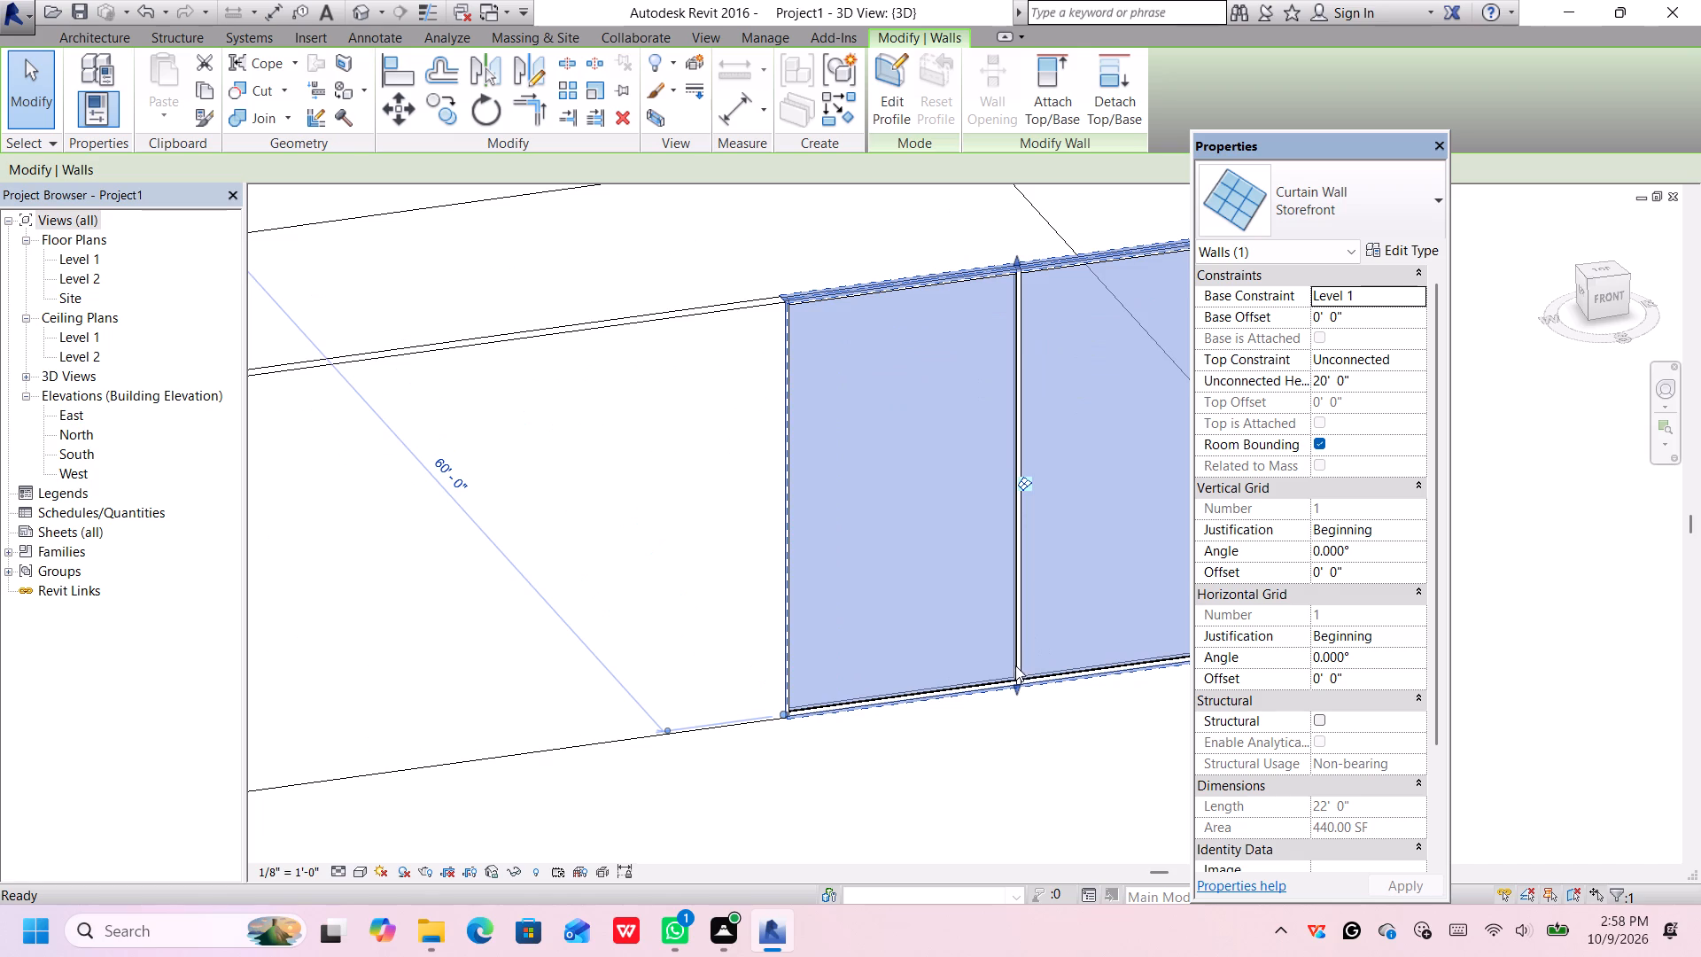
pyautogui.click(1014, 664)
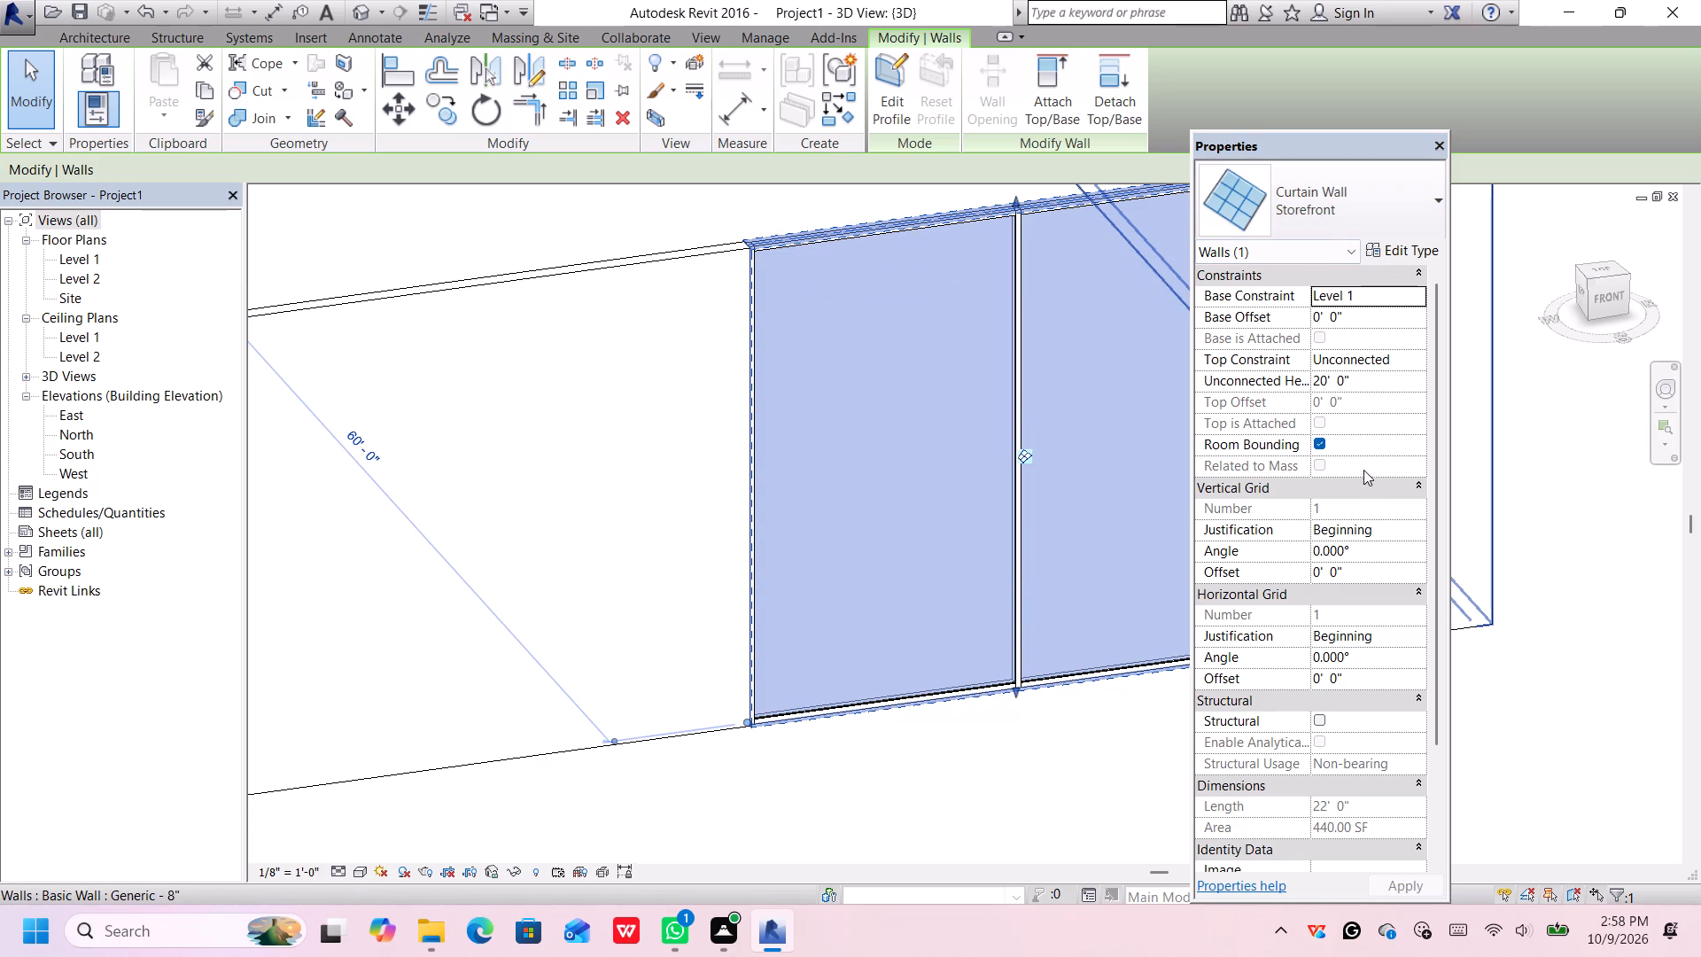
pyautogui.click(1408, 245)
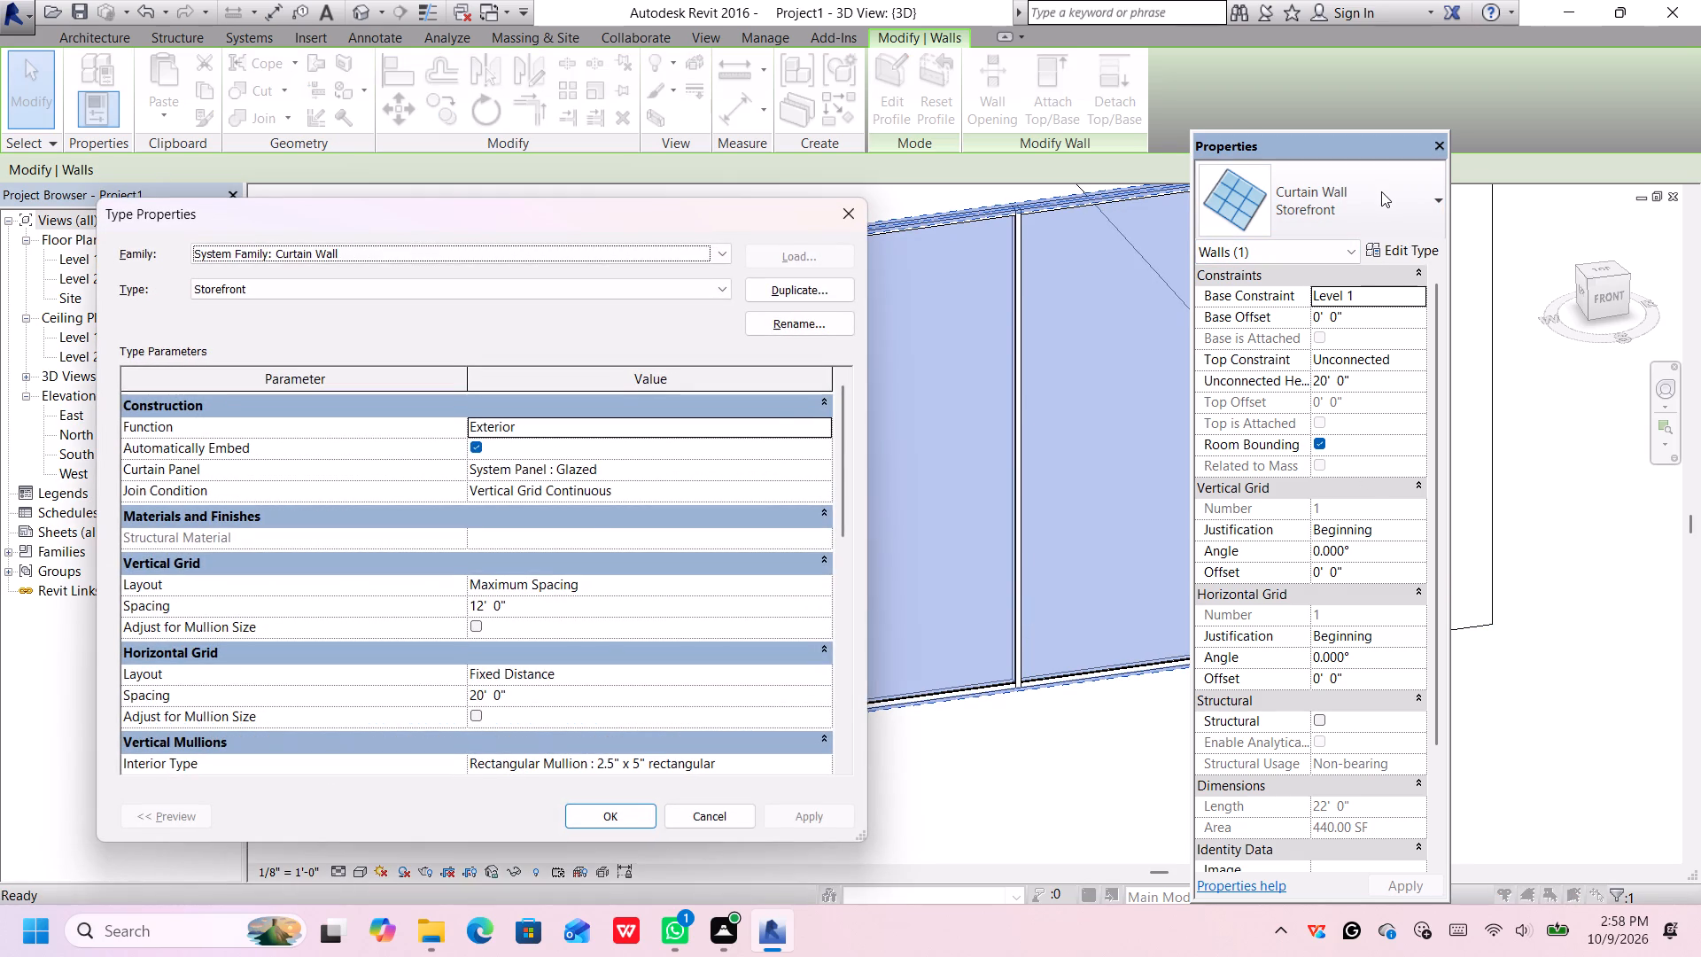
pyautogui.click(694, 534)
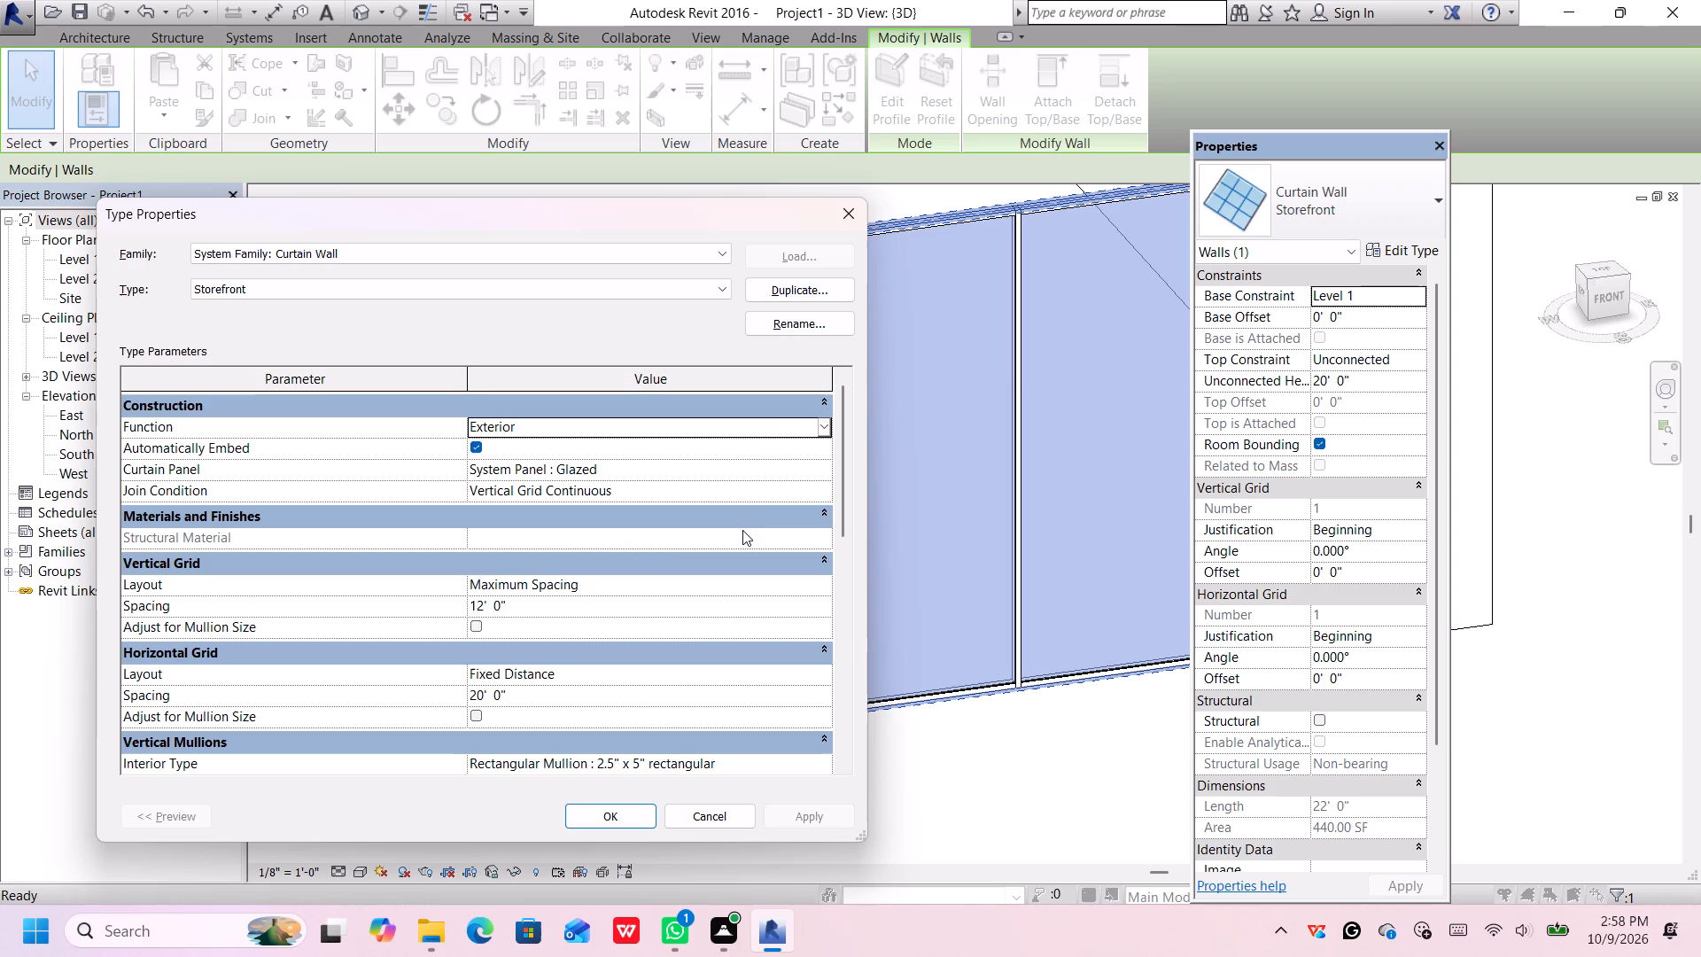
pyautogui.click(742, 530)
pyautogui.scroll(-1, 712, 498)
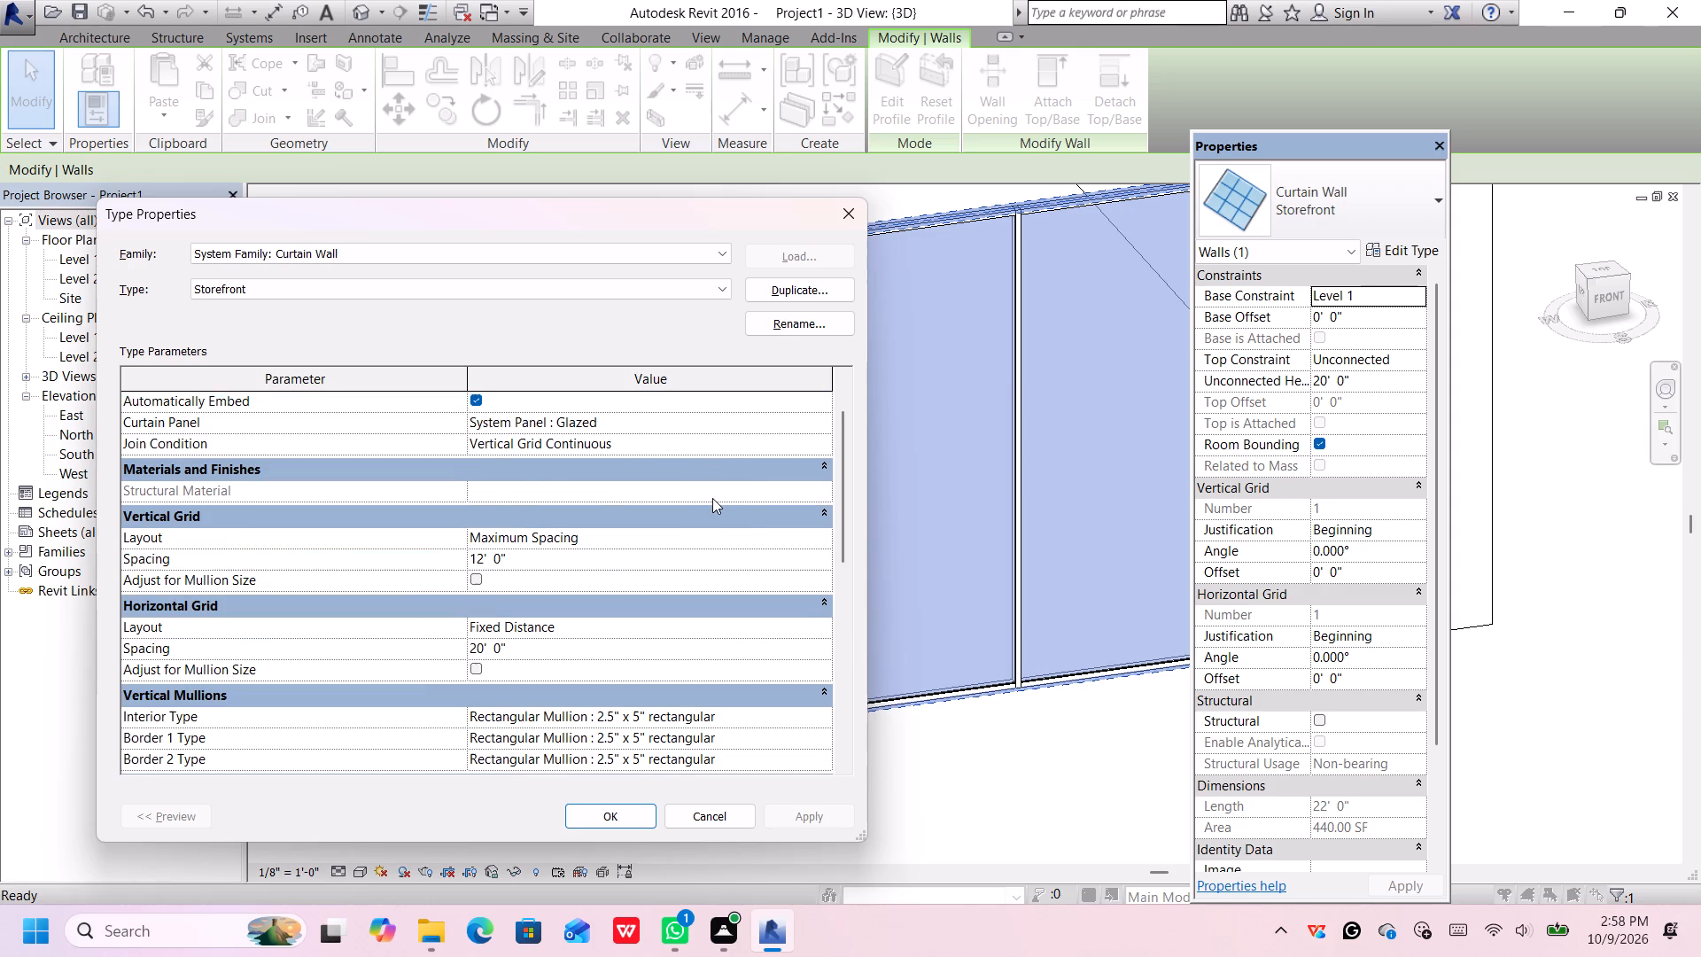
pyautogui.scroll(-2, 715, 498)
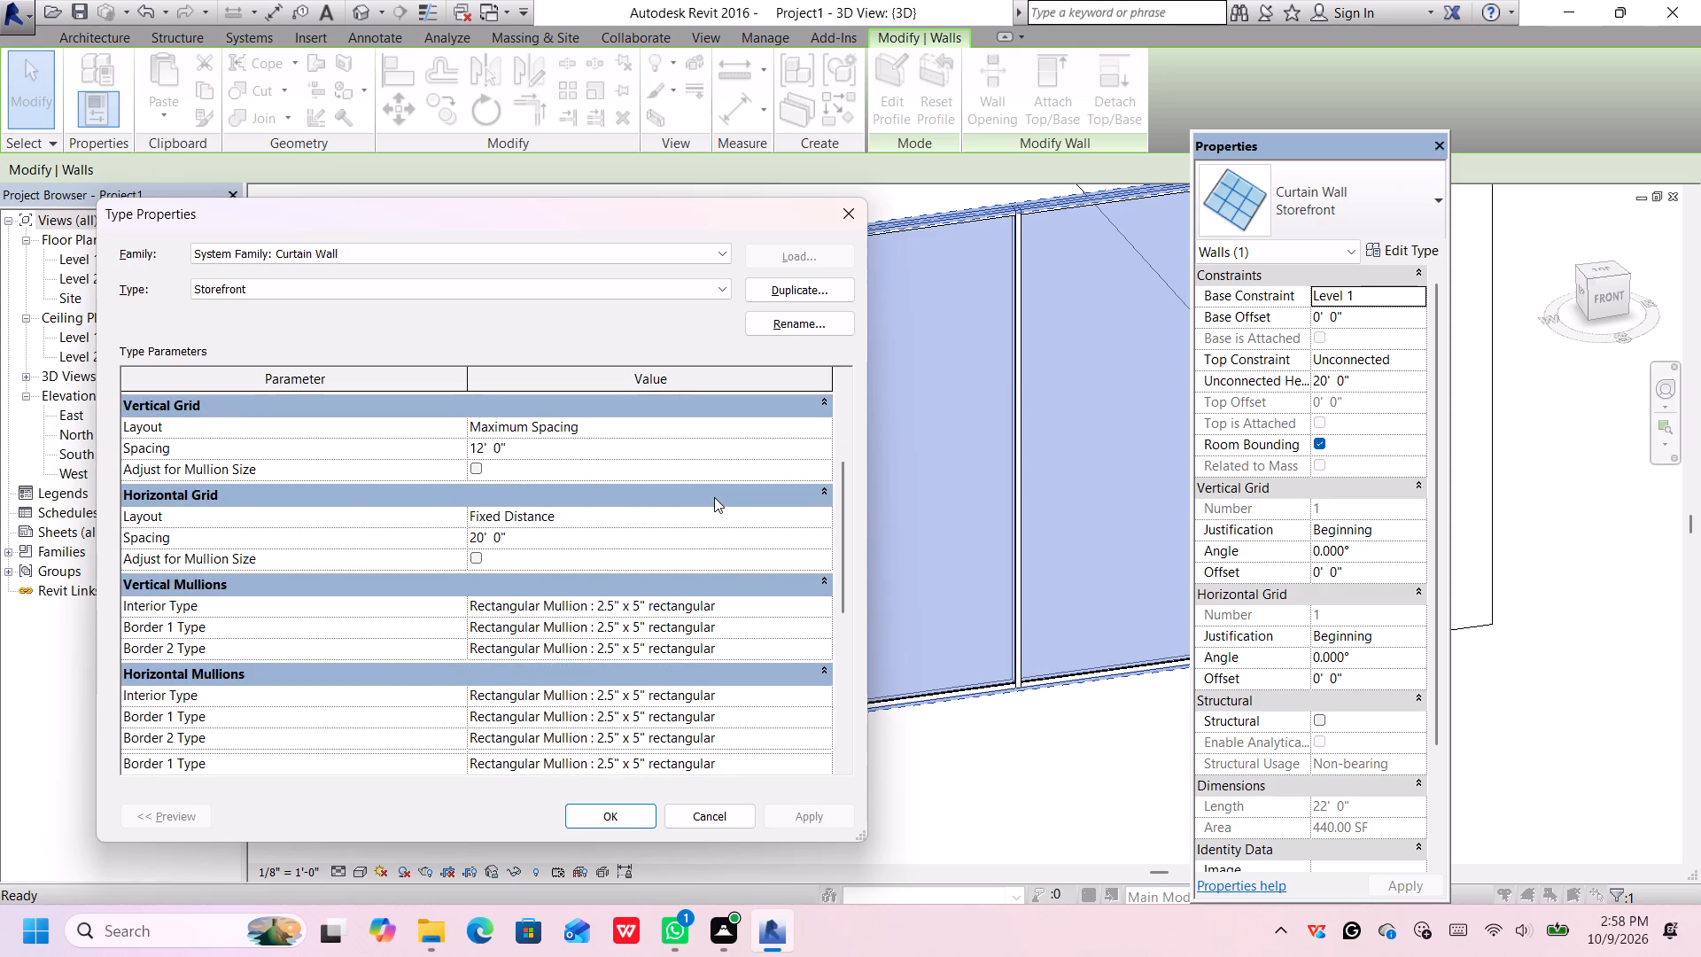
pyautogui.scroll(-6, 714, 495)
pyautogui.scroll(3, 714, 495)
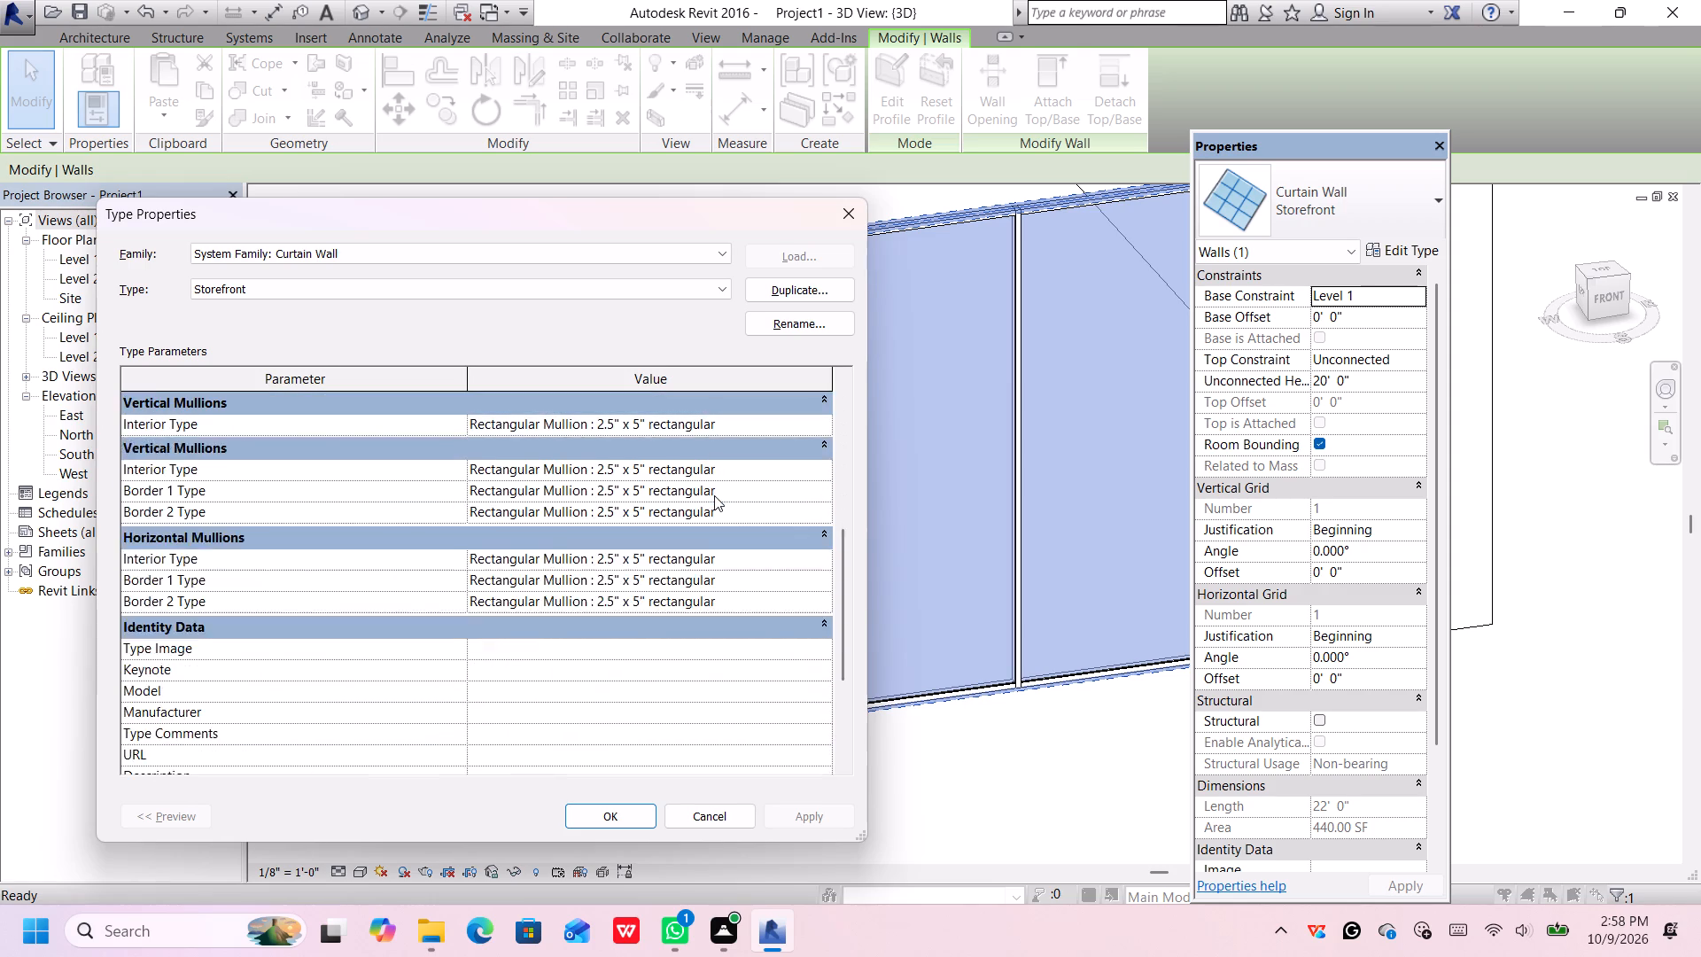
pyautogui.scroll(-2, 714, 495)
pyautogui.scroll(2, 714, 495)
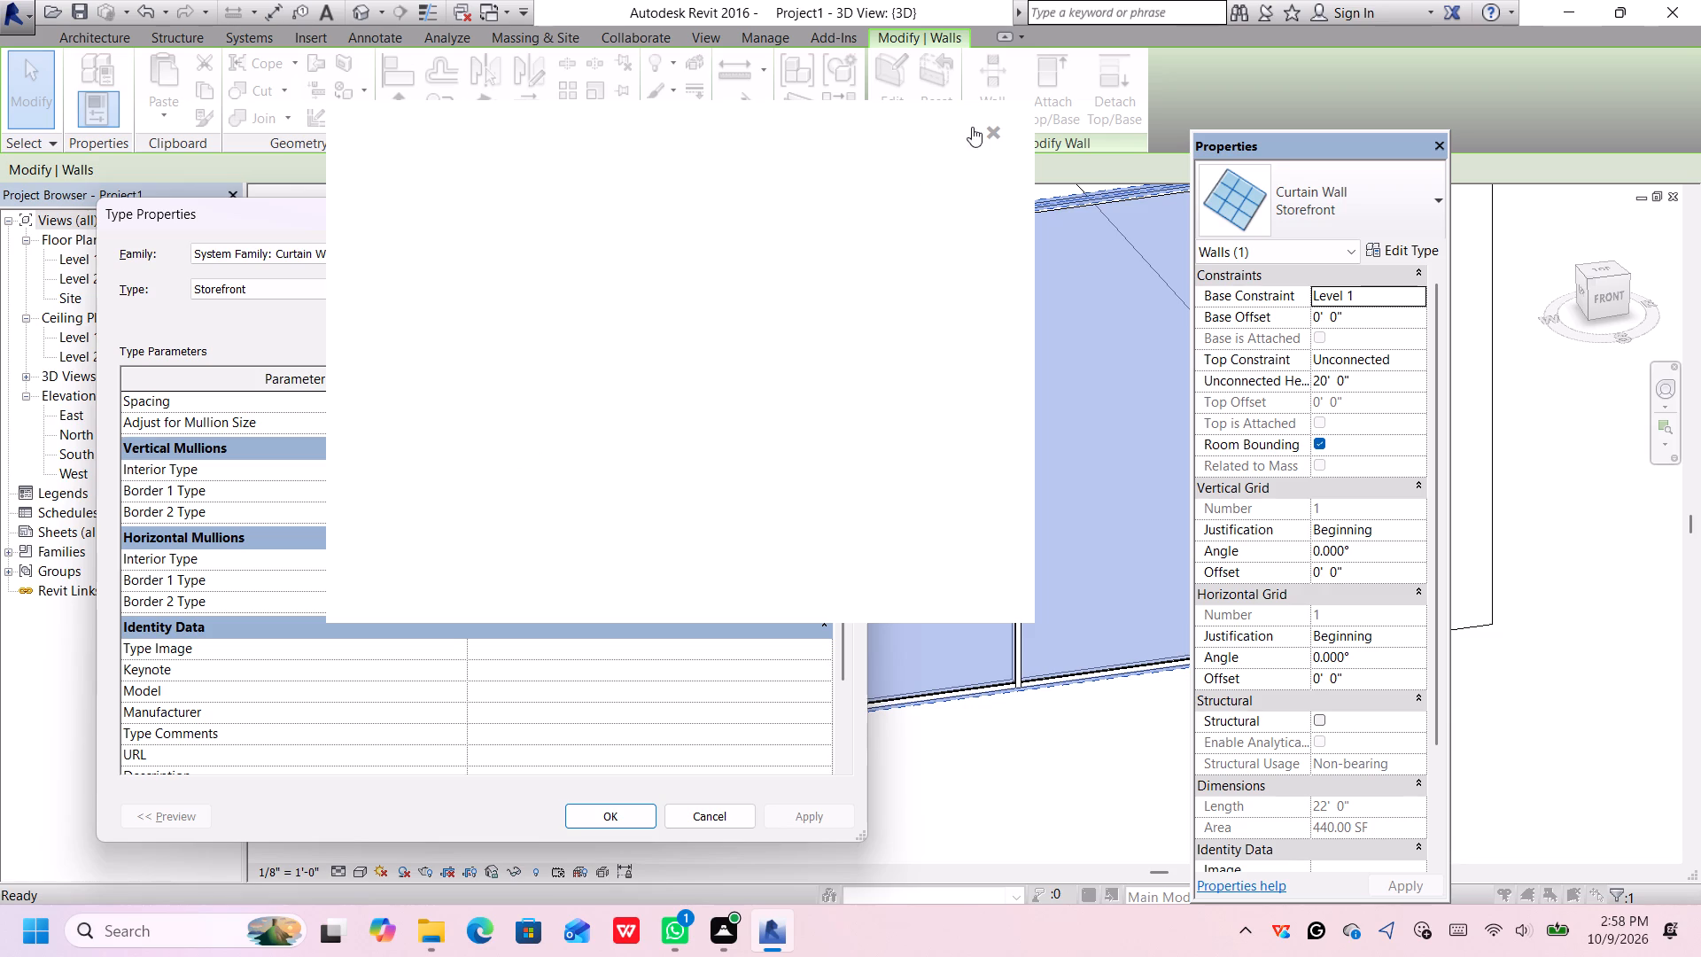
pyautogui.click(999, 139)
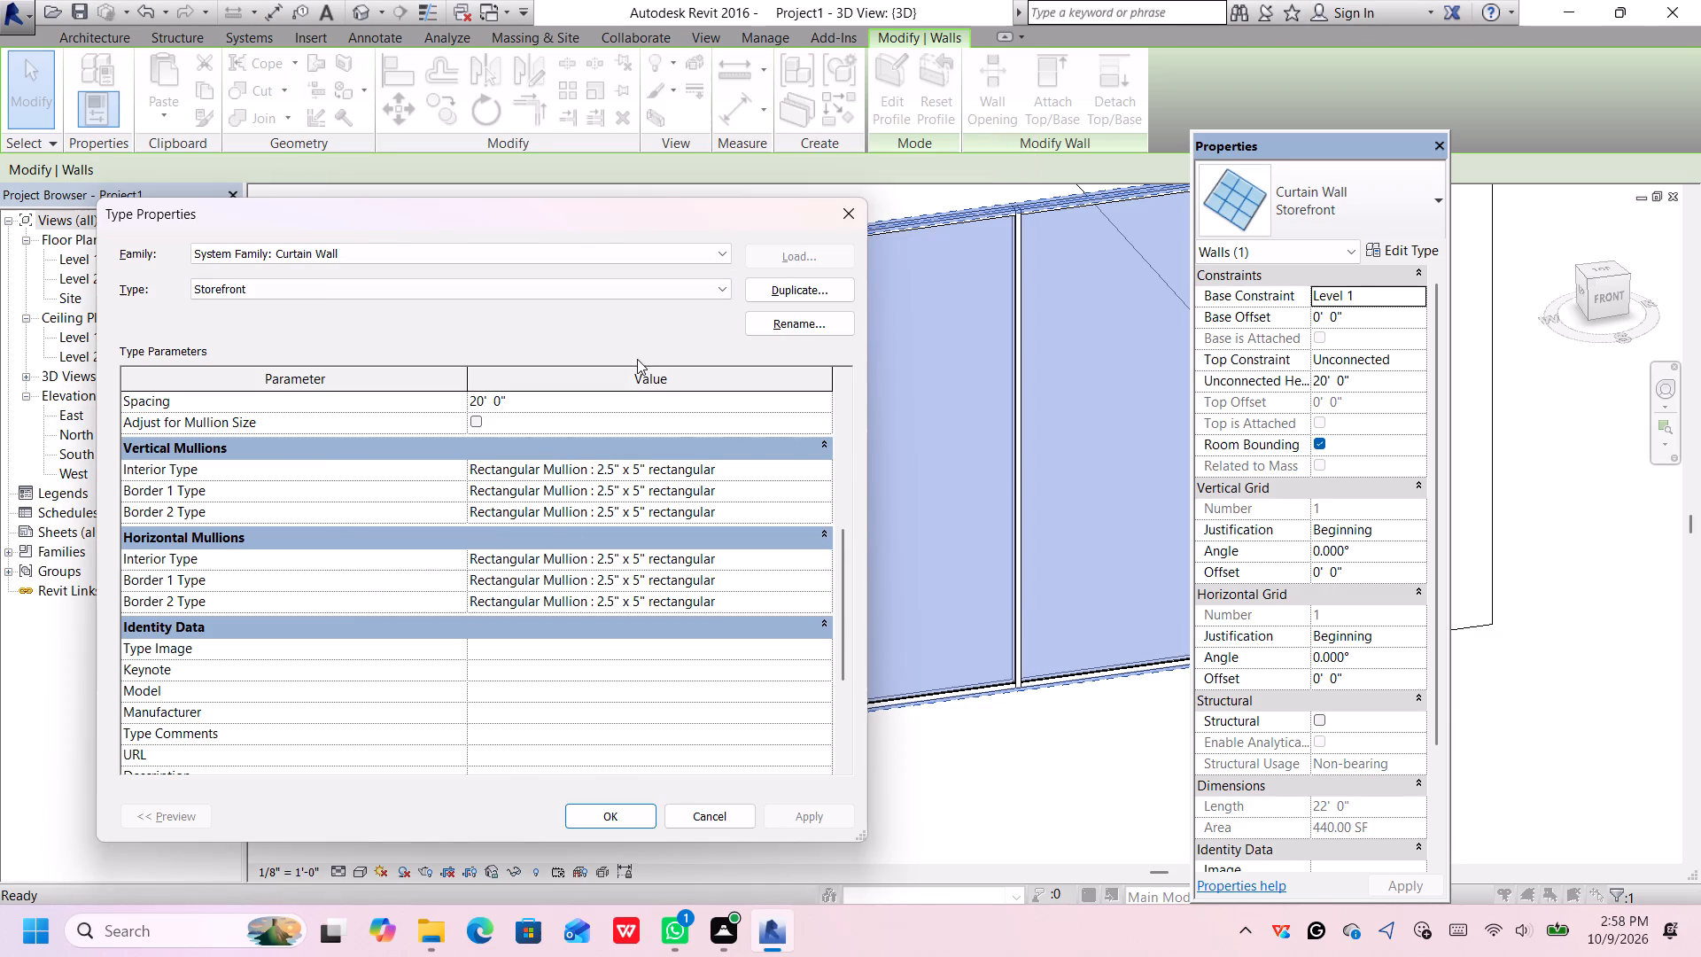
pyautogui.scroll(3, 320, 520)
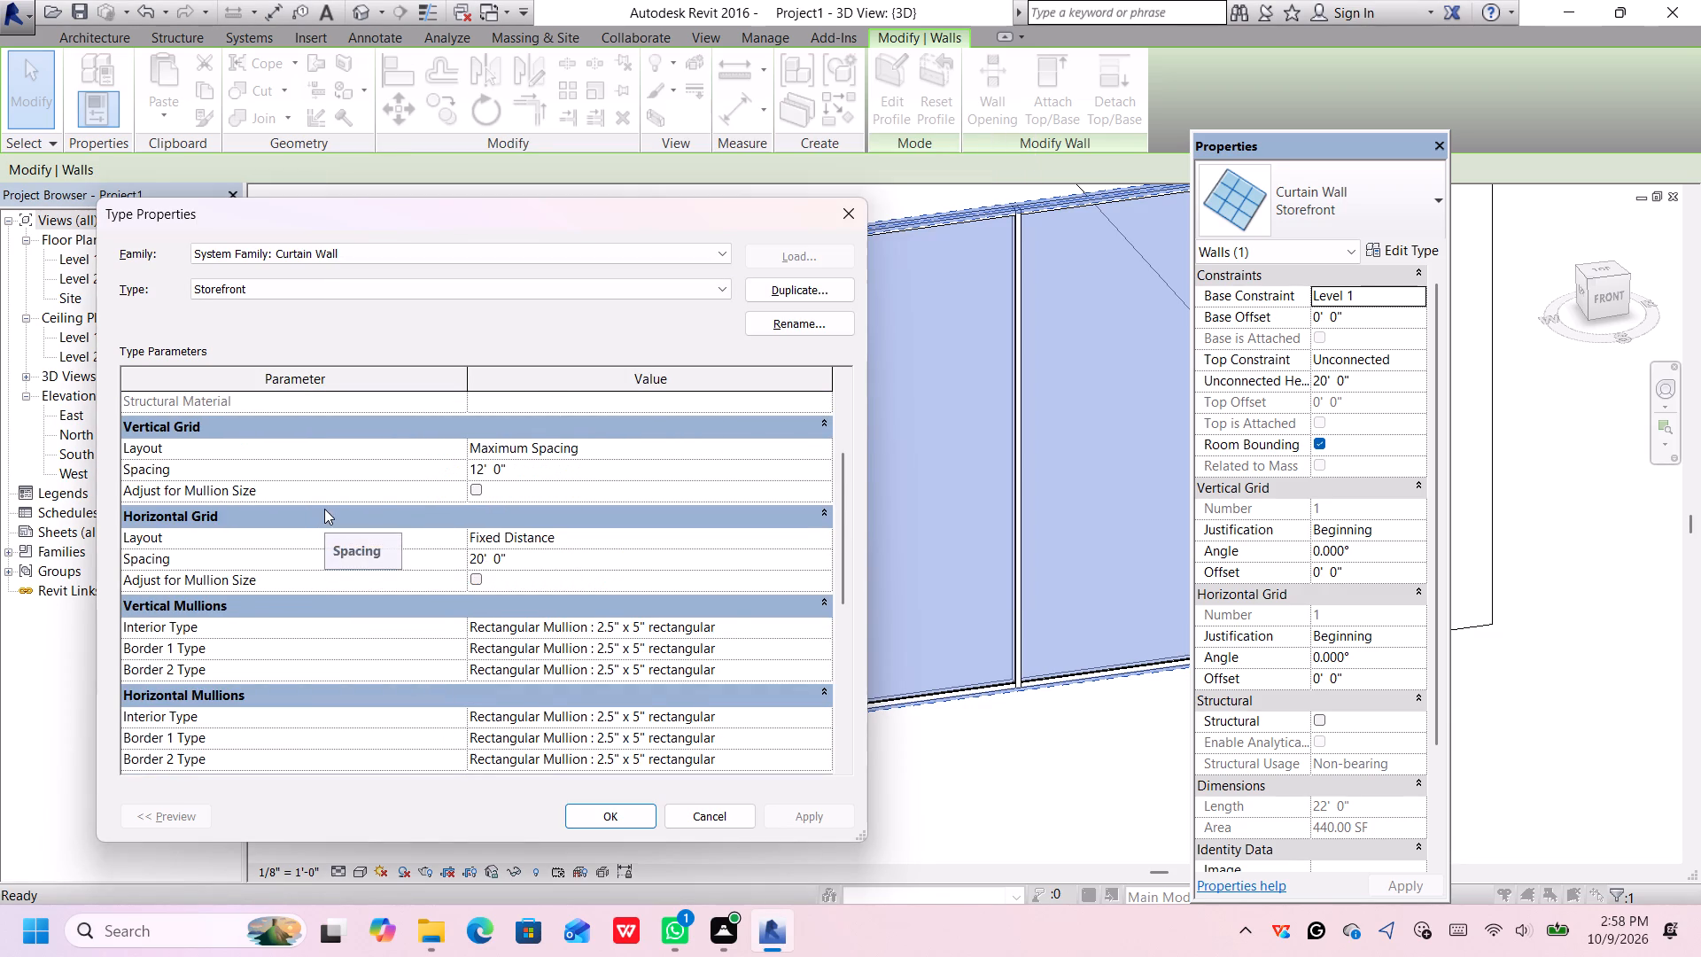
pyautogui.scroll(3, 322, 507)
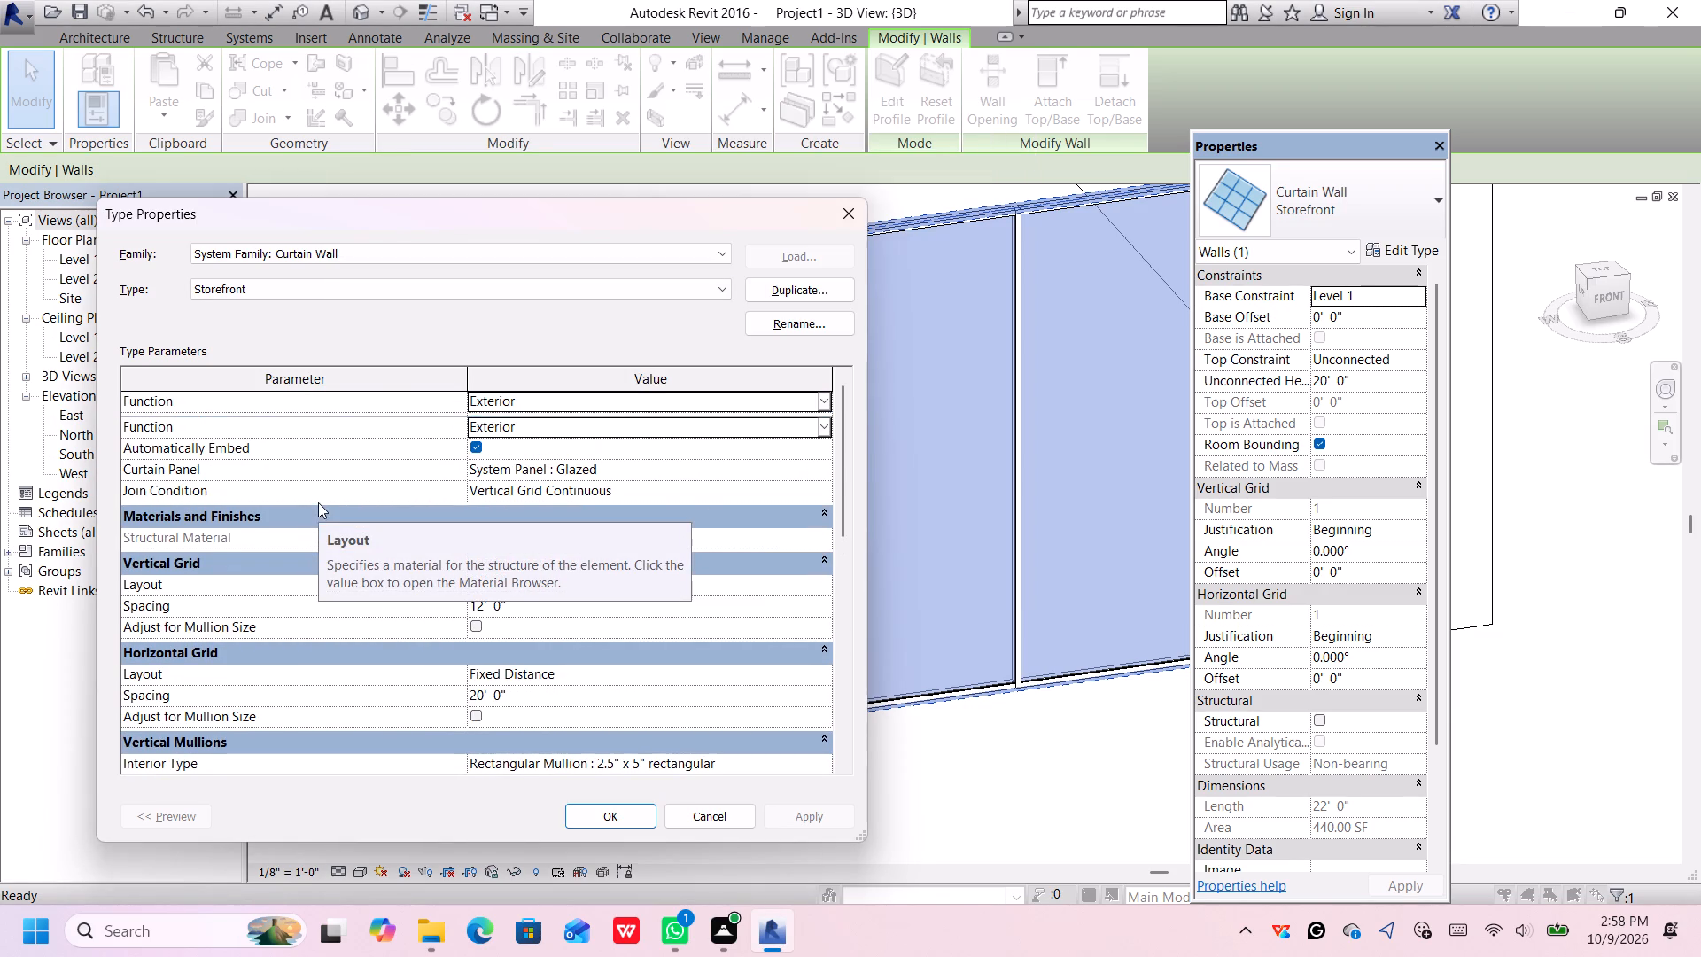
pyautogui.scroll(3, 318, 502)
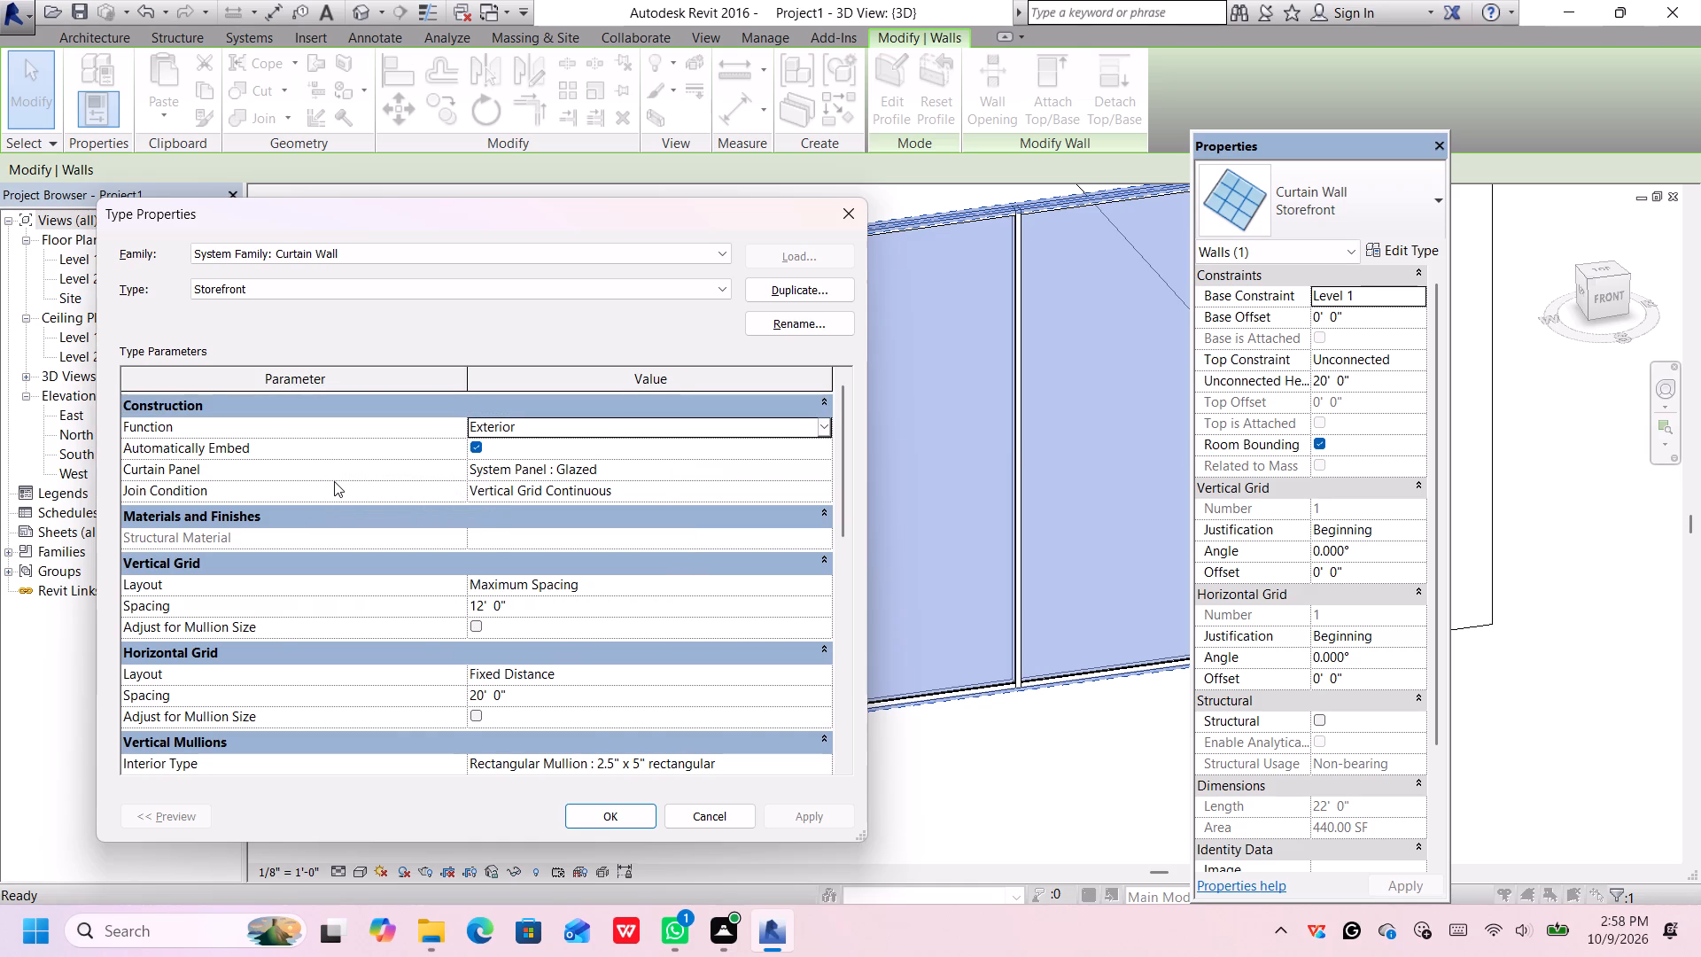
pyautogui.scroll(1, 334, 481)
pyautogui.scroll(-9, 334, 481)
pyautogui.scroll(1, 334, 482)
pyautogui.scroll(-3, 334, 482)
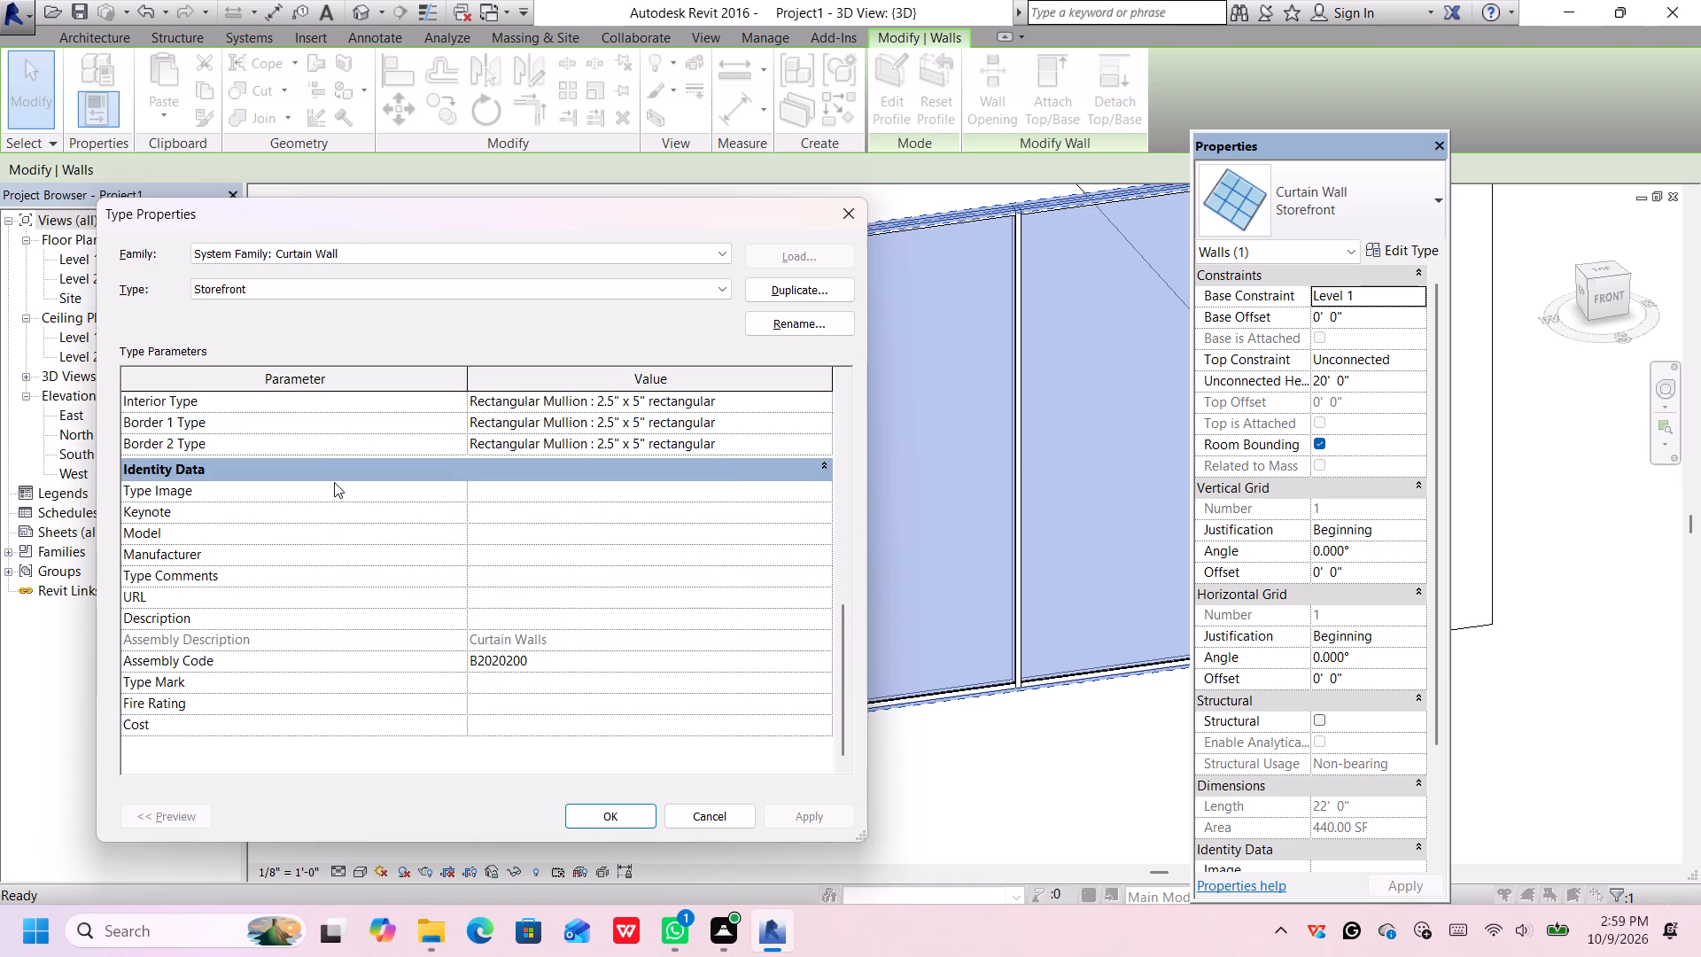
pyautogui.scroll(-2, 334, 482)
# Duplicate the Storefront curtain wall type as Storefront 2.
pyautogui.click(824, 286)
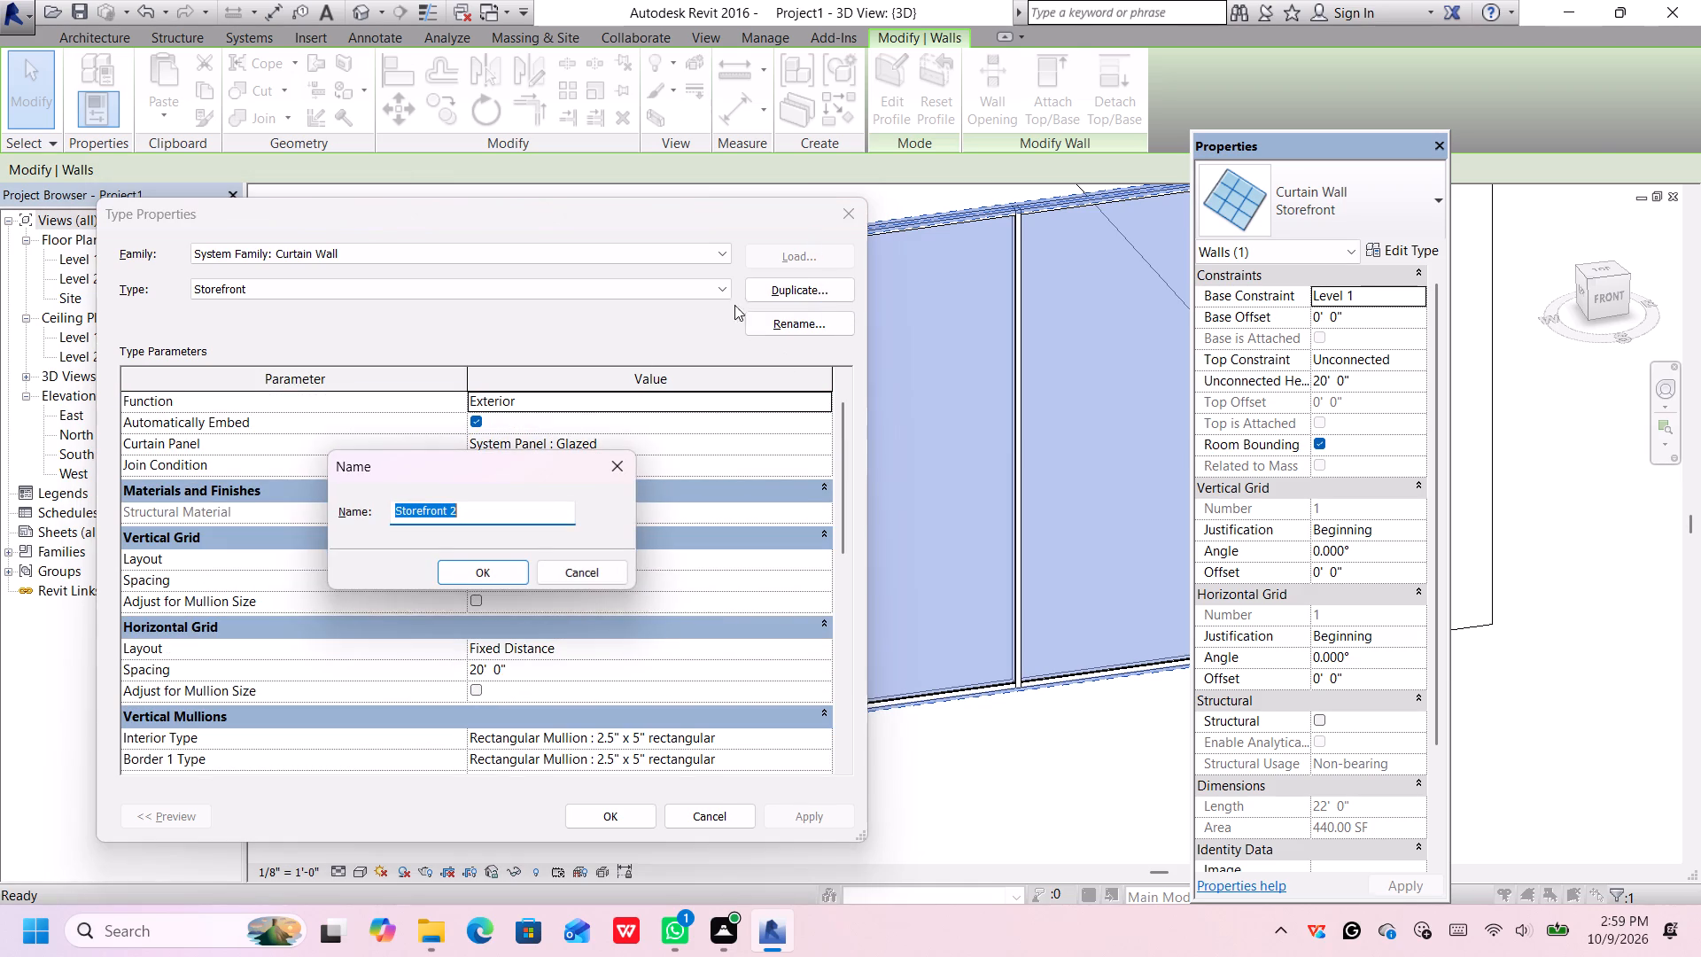
pyautogui.click(458, 564)
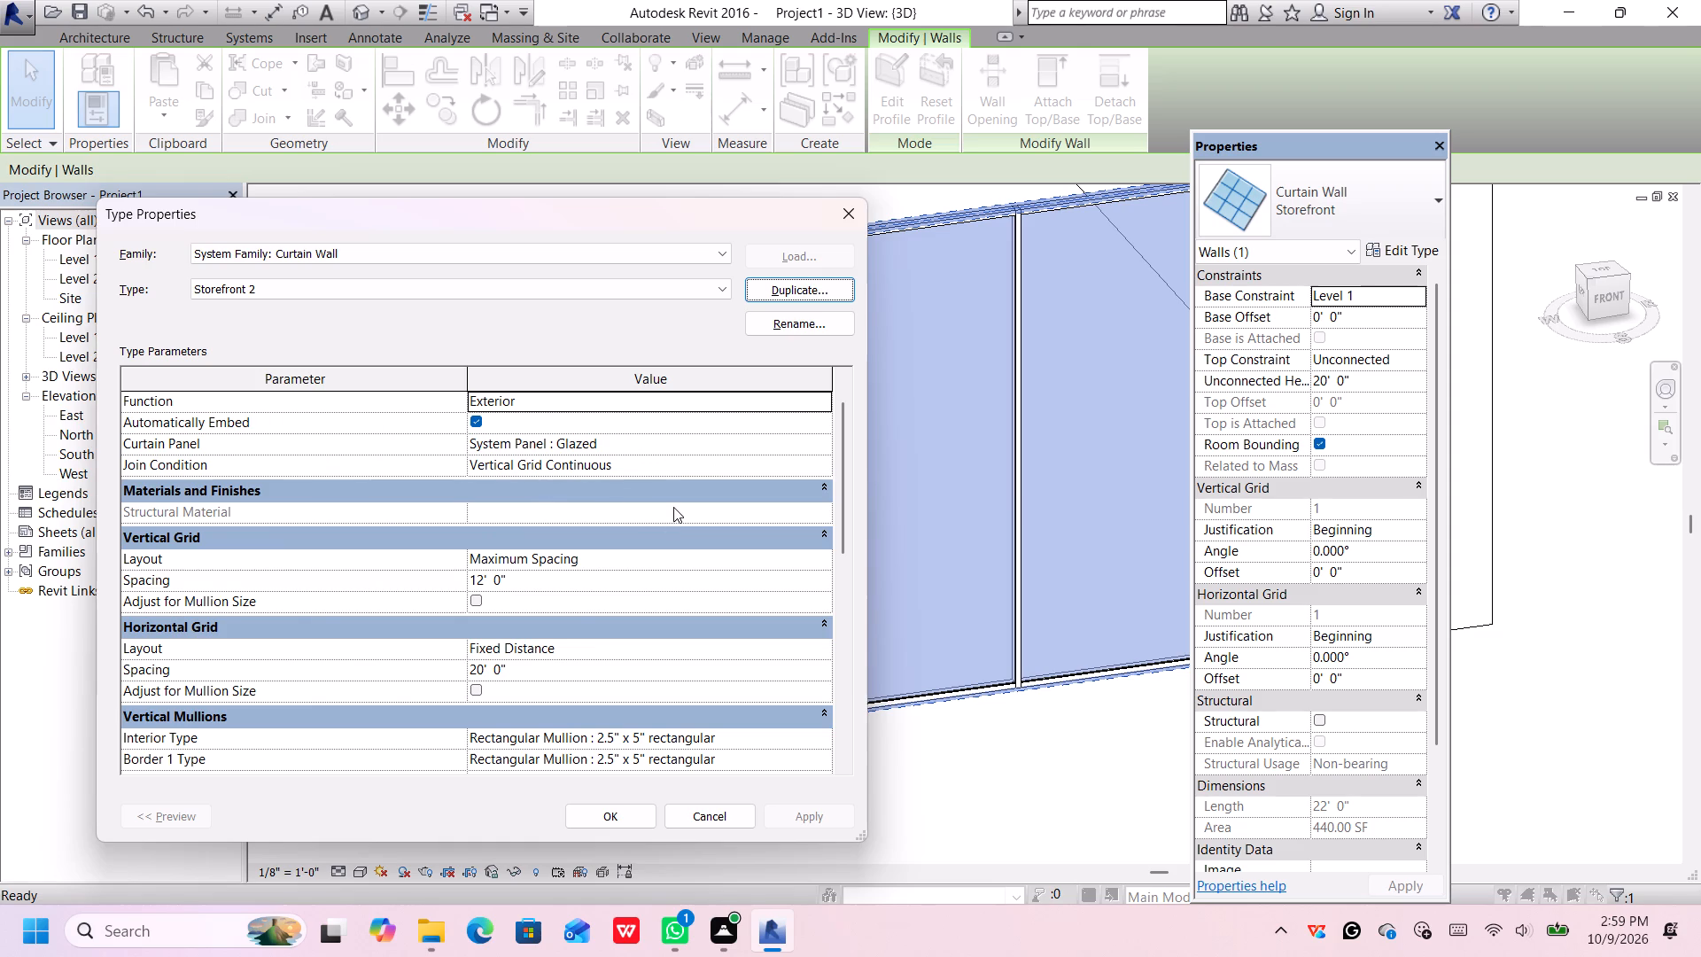
# Examine the Storefront 2 type's grid, mullion and identity data parameters, and close the type properties without accepting them.
pyautogui.scroll(-1, 673, 507)
pyautogui.scroll(1, 675, 507)
pyautogui.scroll(-1, 675, 507)
pyautogui.scroll(1, 675, 507)
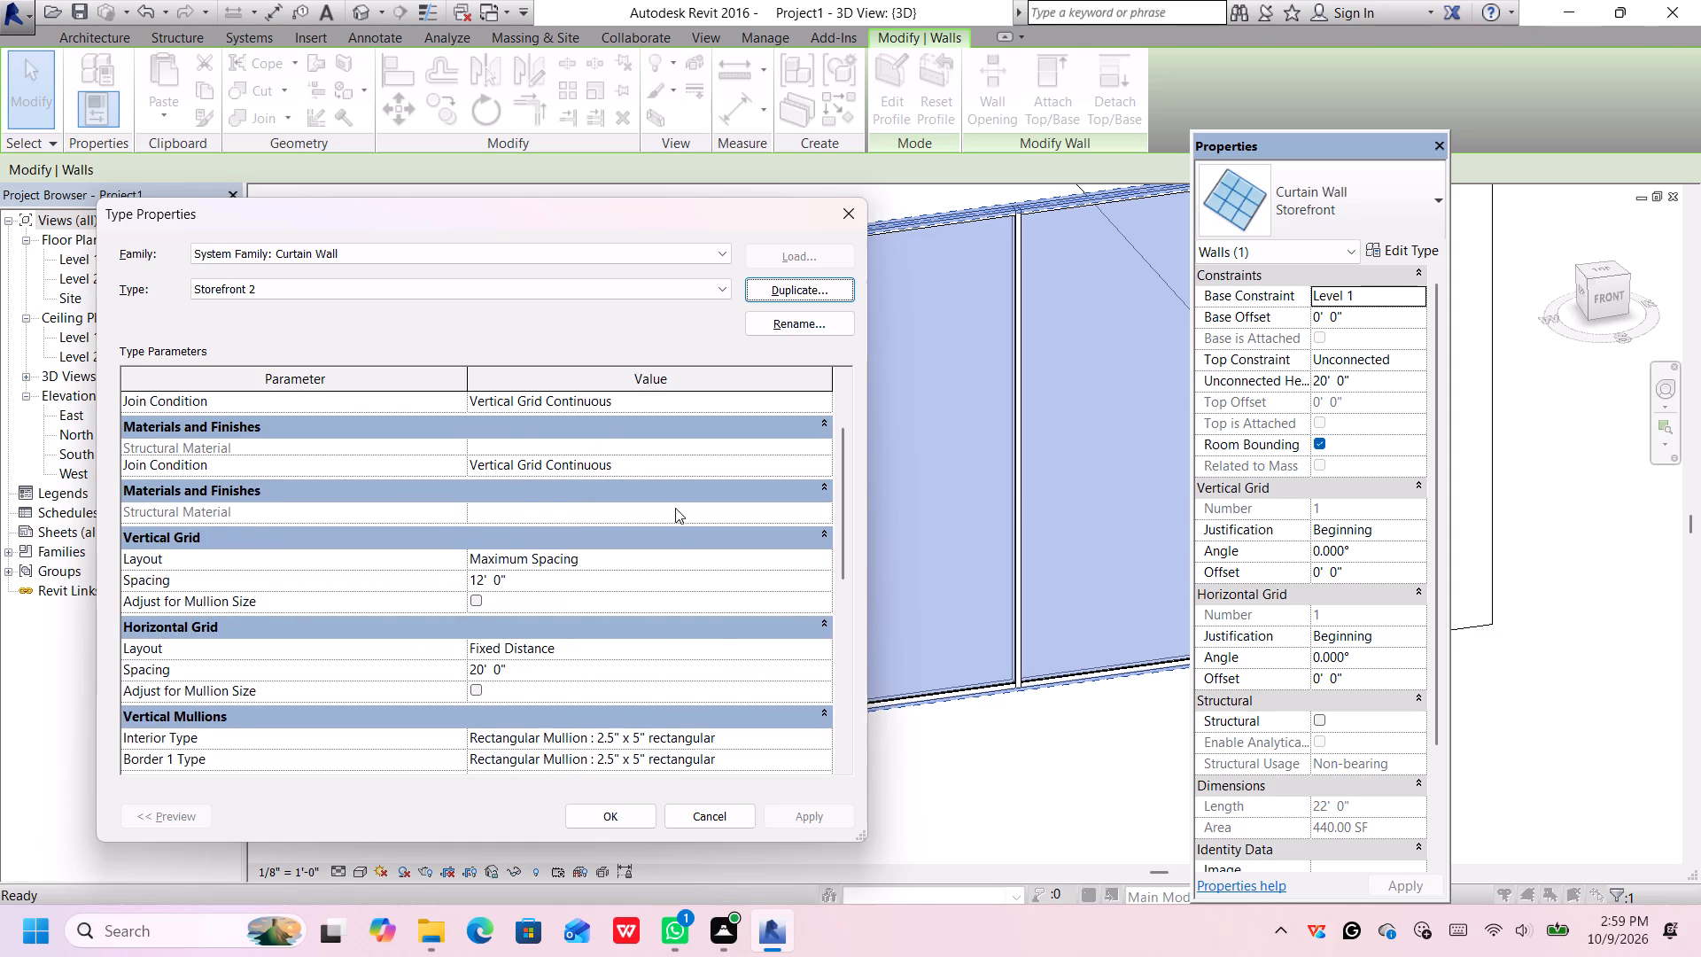
pyautogui.scroll(1, 675, 508)
pyautogui.scroll(-3, 675, 508)
pyautogui.scroll(1, 675, 508)
pyautogui.scroll(-2, 675, 508)
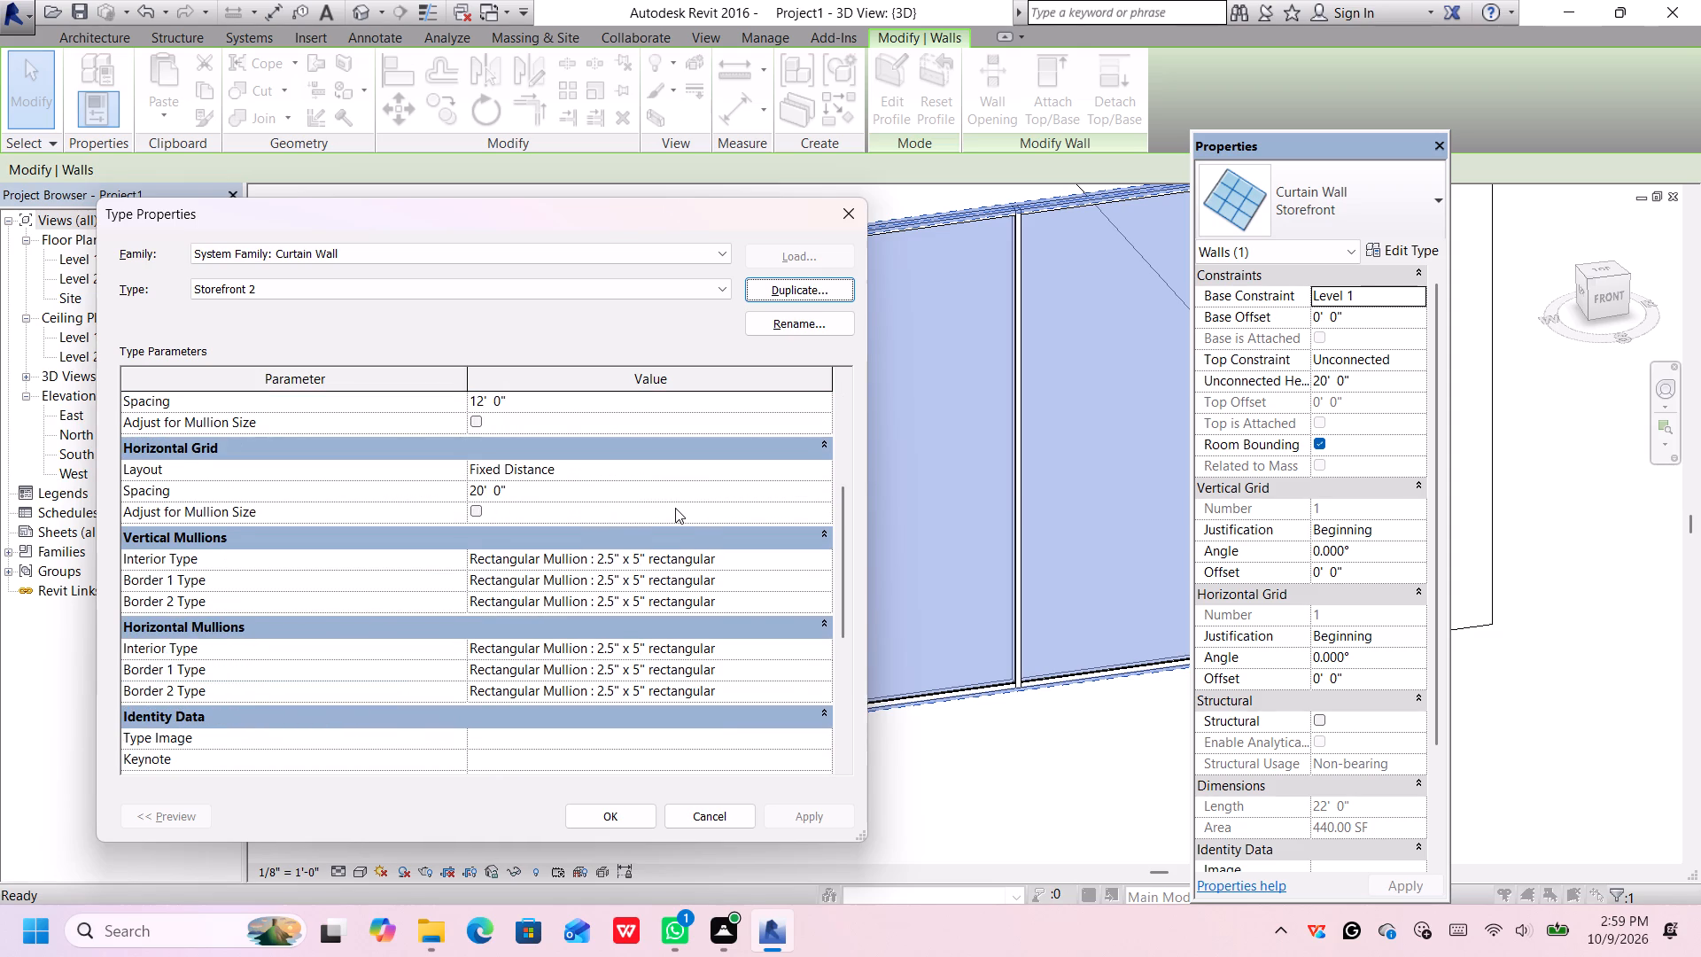
pyautogui.scroll(-3, 677, 508)
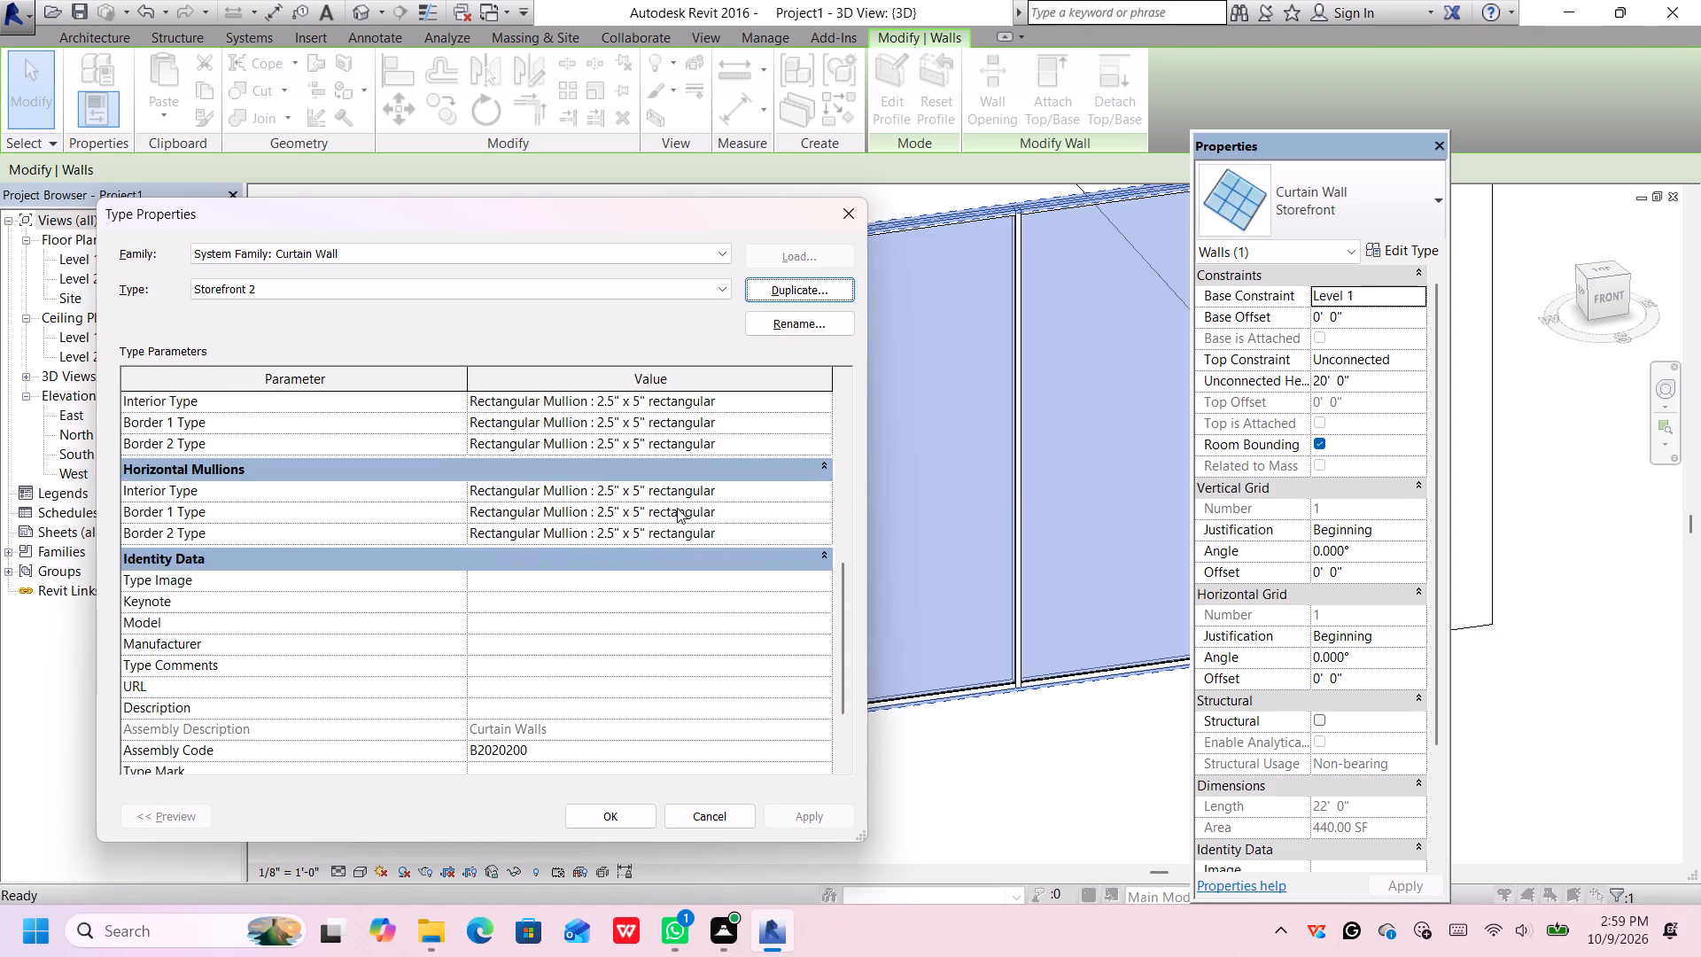
pyautogui.scroll(-1, 677, 508)
pyautogui.scroll(2, 677, 508)
pyautogui.scroll(-5, 677, 508)
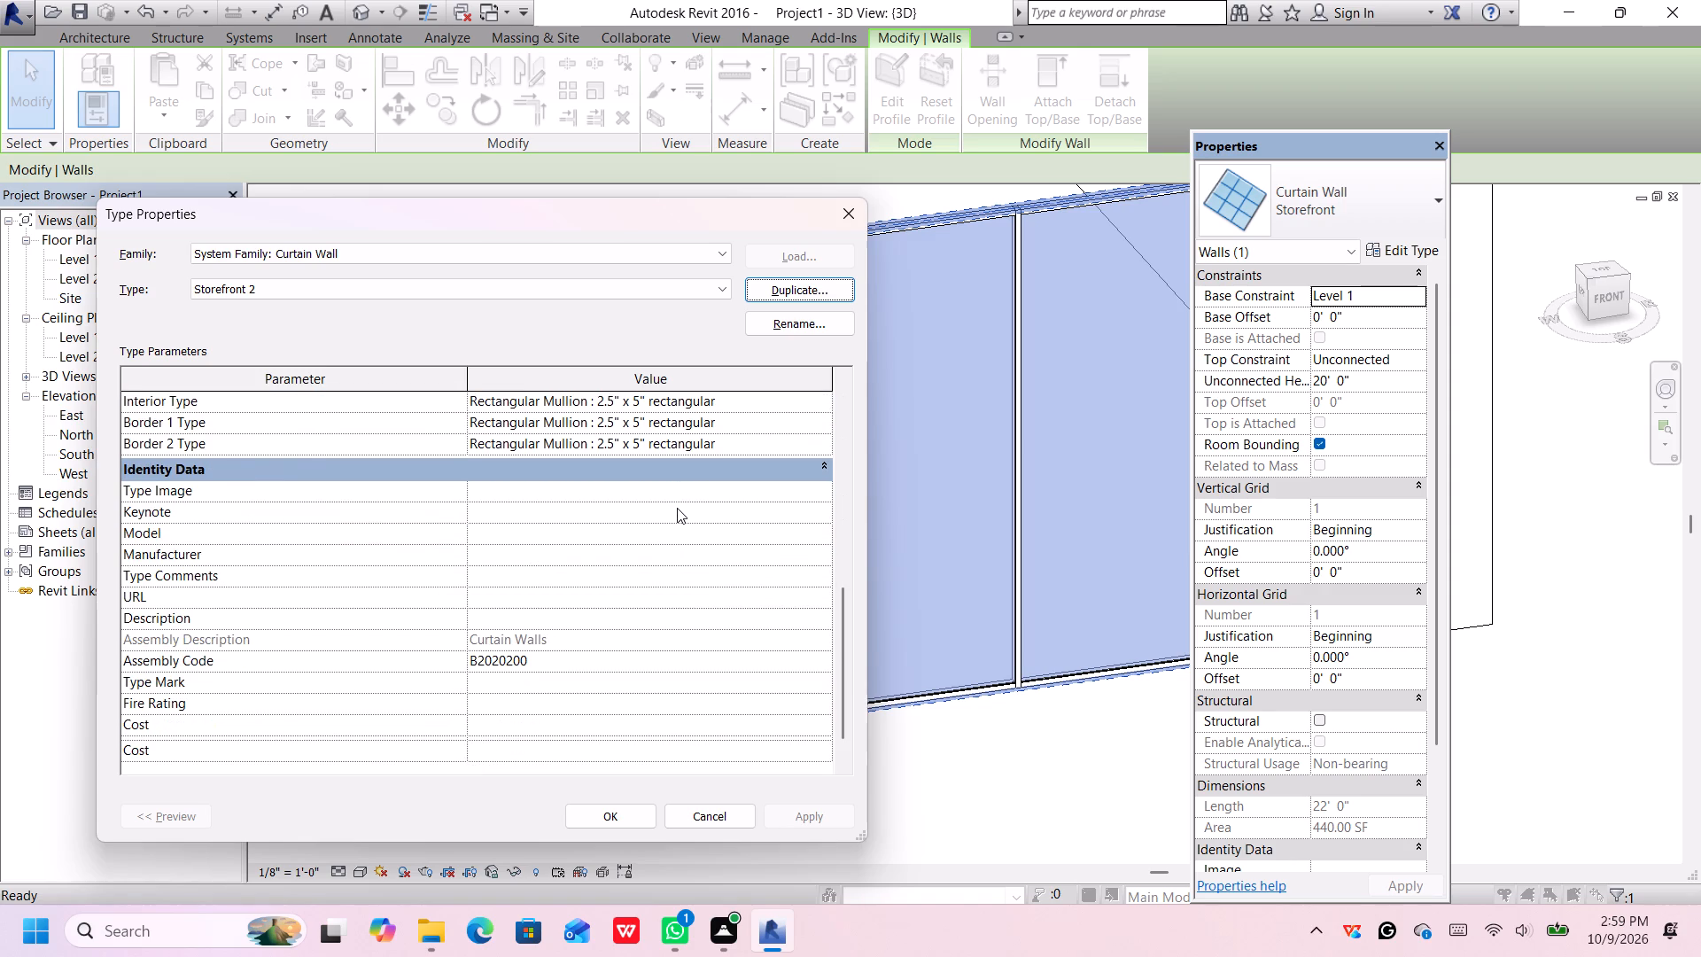
pyautogui.click(853, 216)
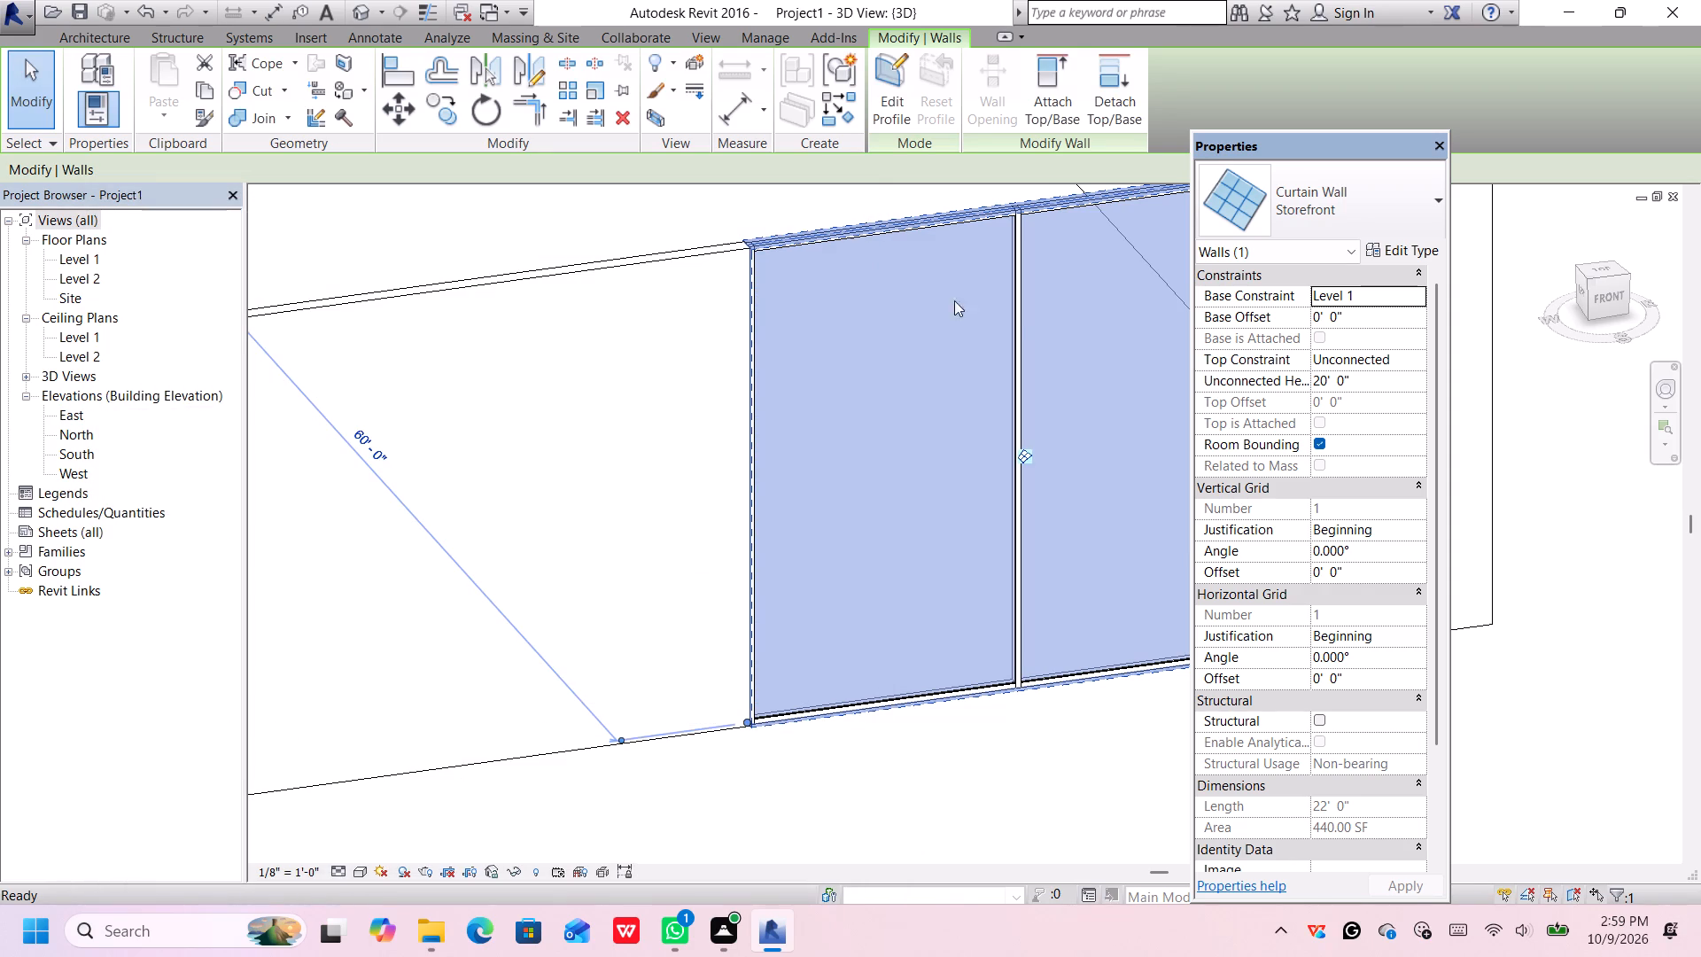
# Set the material of the Storefront wall's interior vertical mullion type (2.5" x 5" rectangular) to Iron, Ductile from the Metal project materials.
pyautogui.click(1016, 295)
pyautogui.scroll(4, 1016, 295)
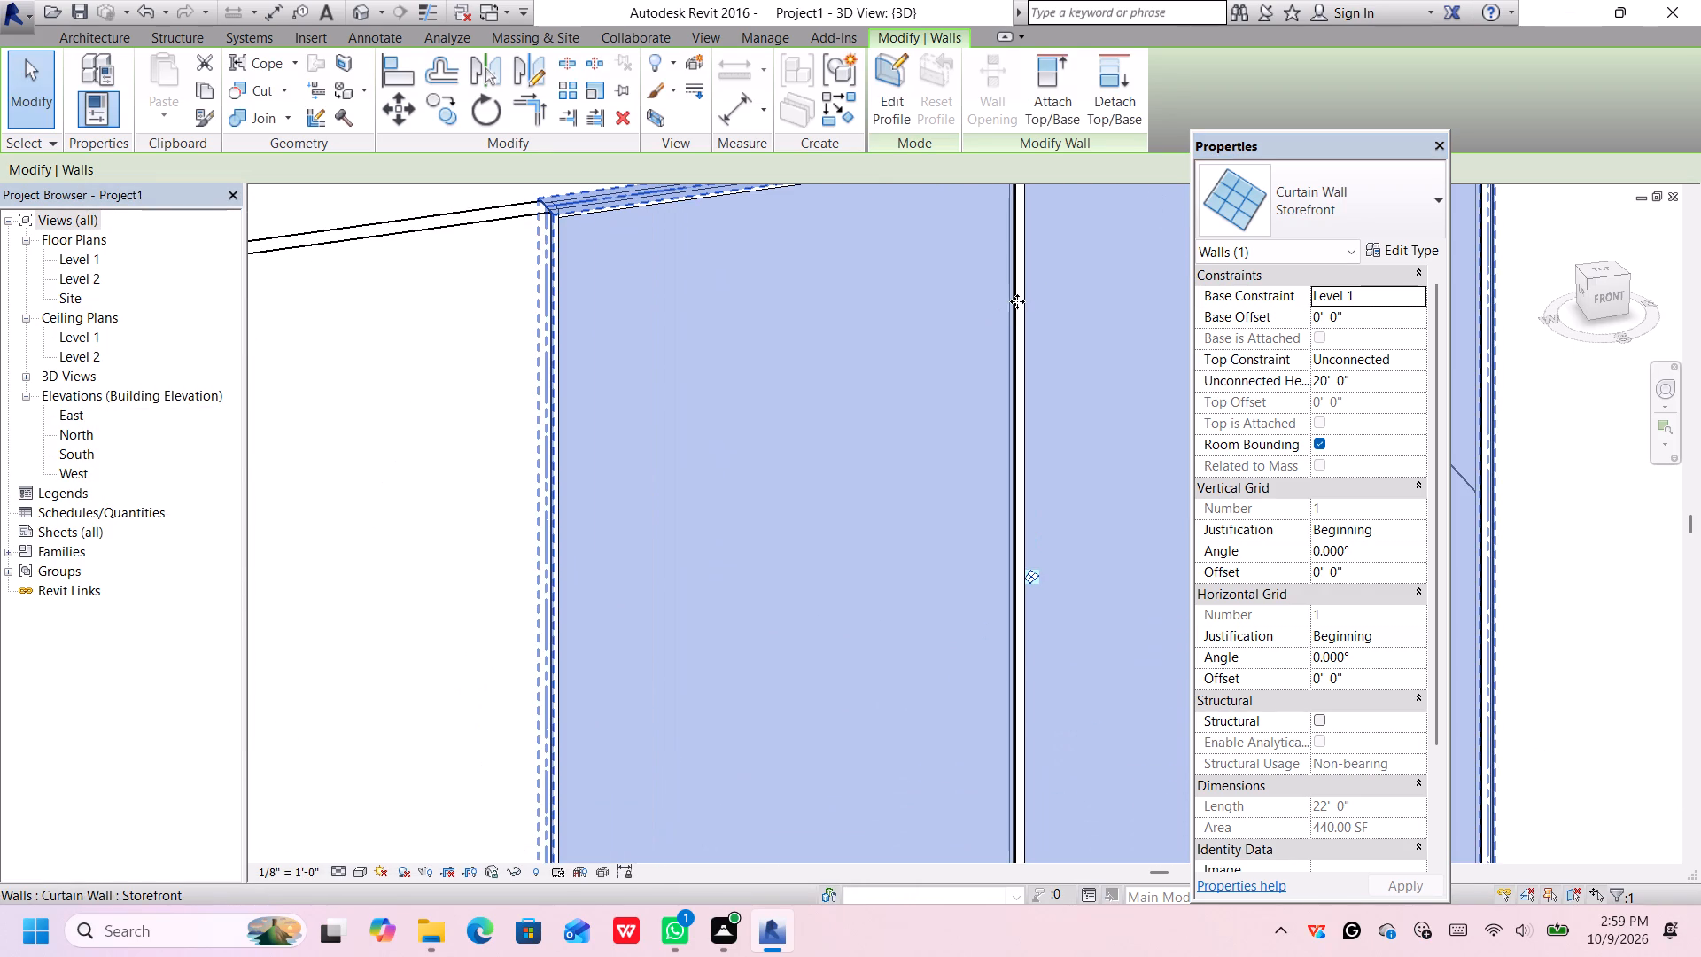
pyautogui.scroll(10, 1016, 362)
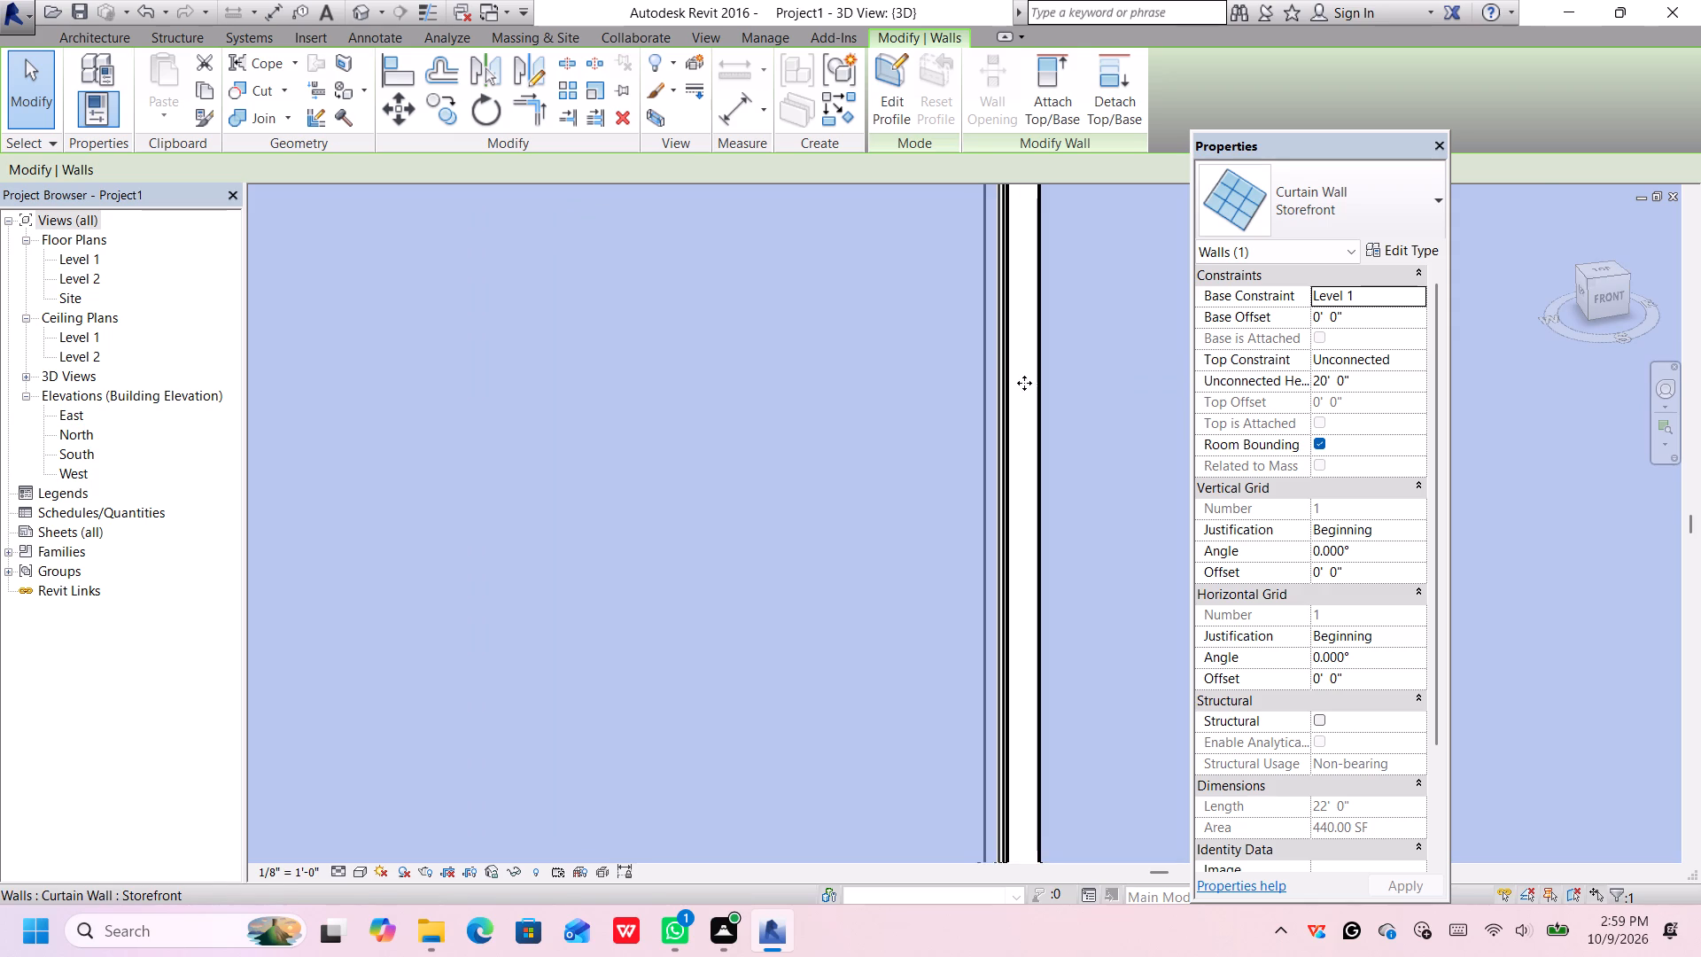
pyautogui.press('Escape')
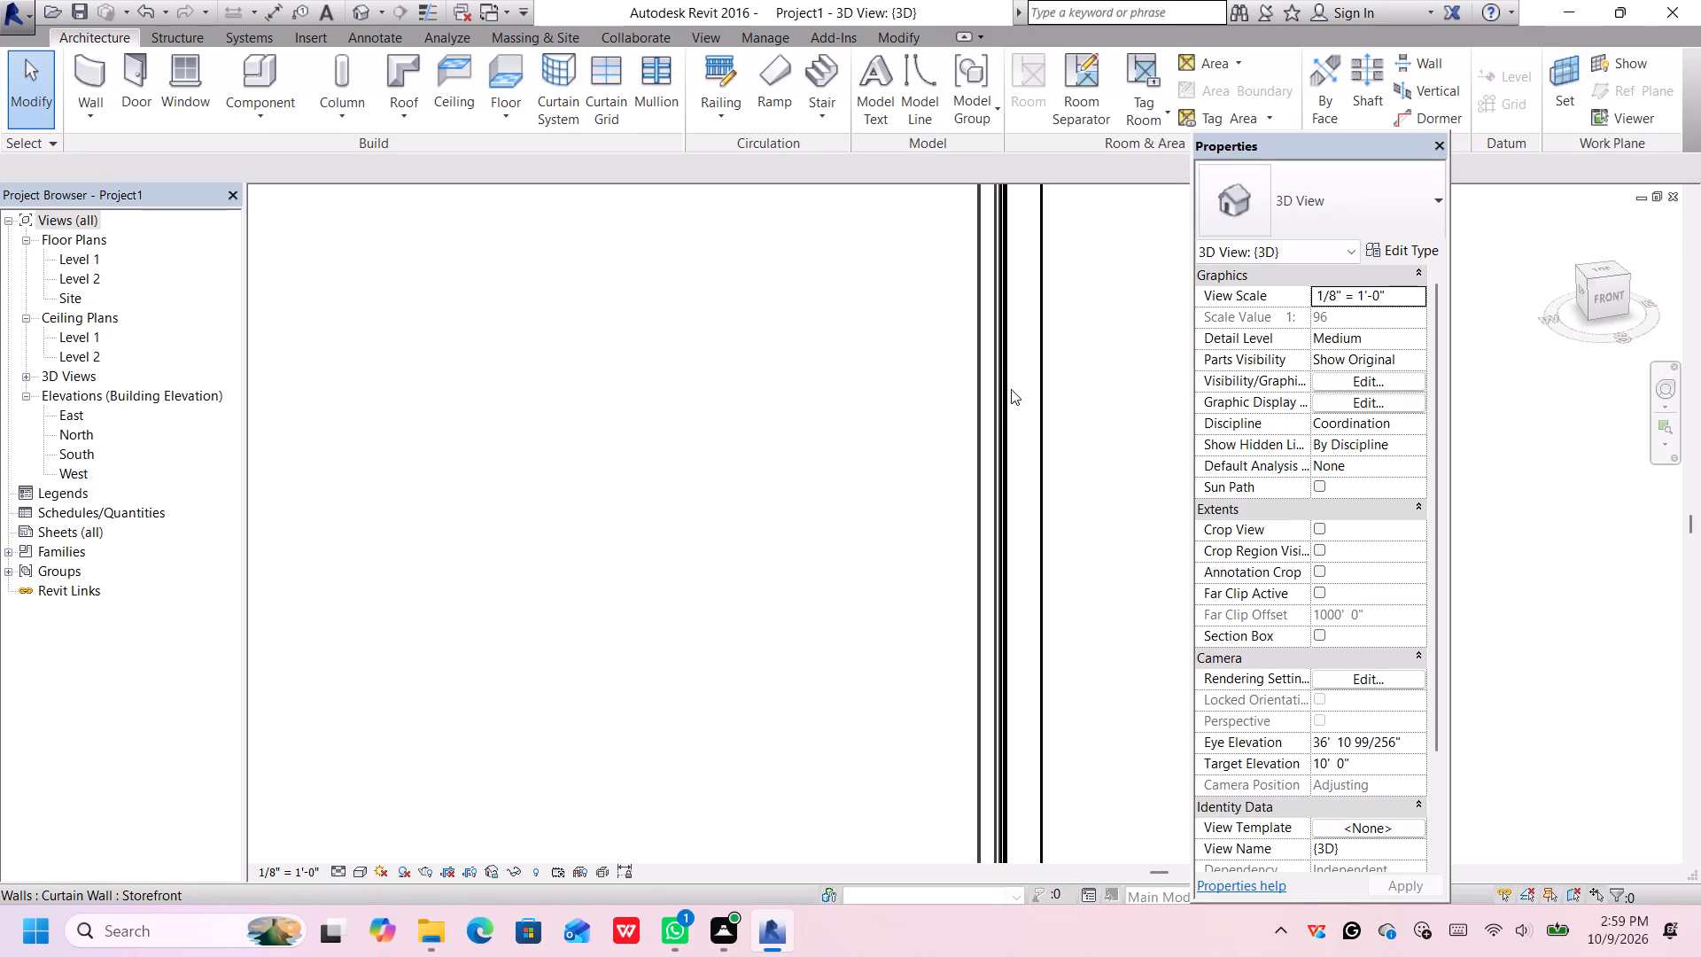
pyautogui.scroll(2, 998, 395)
pyautogui.scroll(-1, 998, 395)
pyautogui.scroll(7, 998, 395)
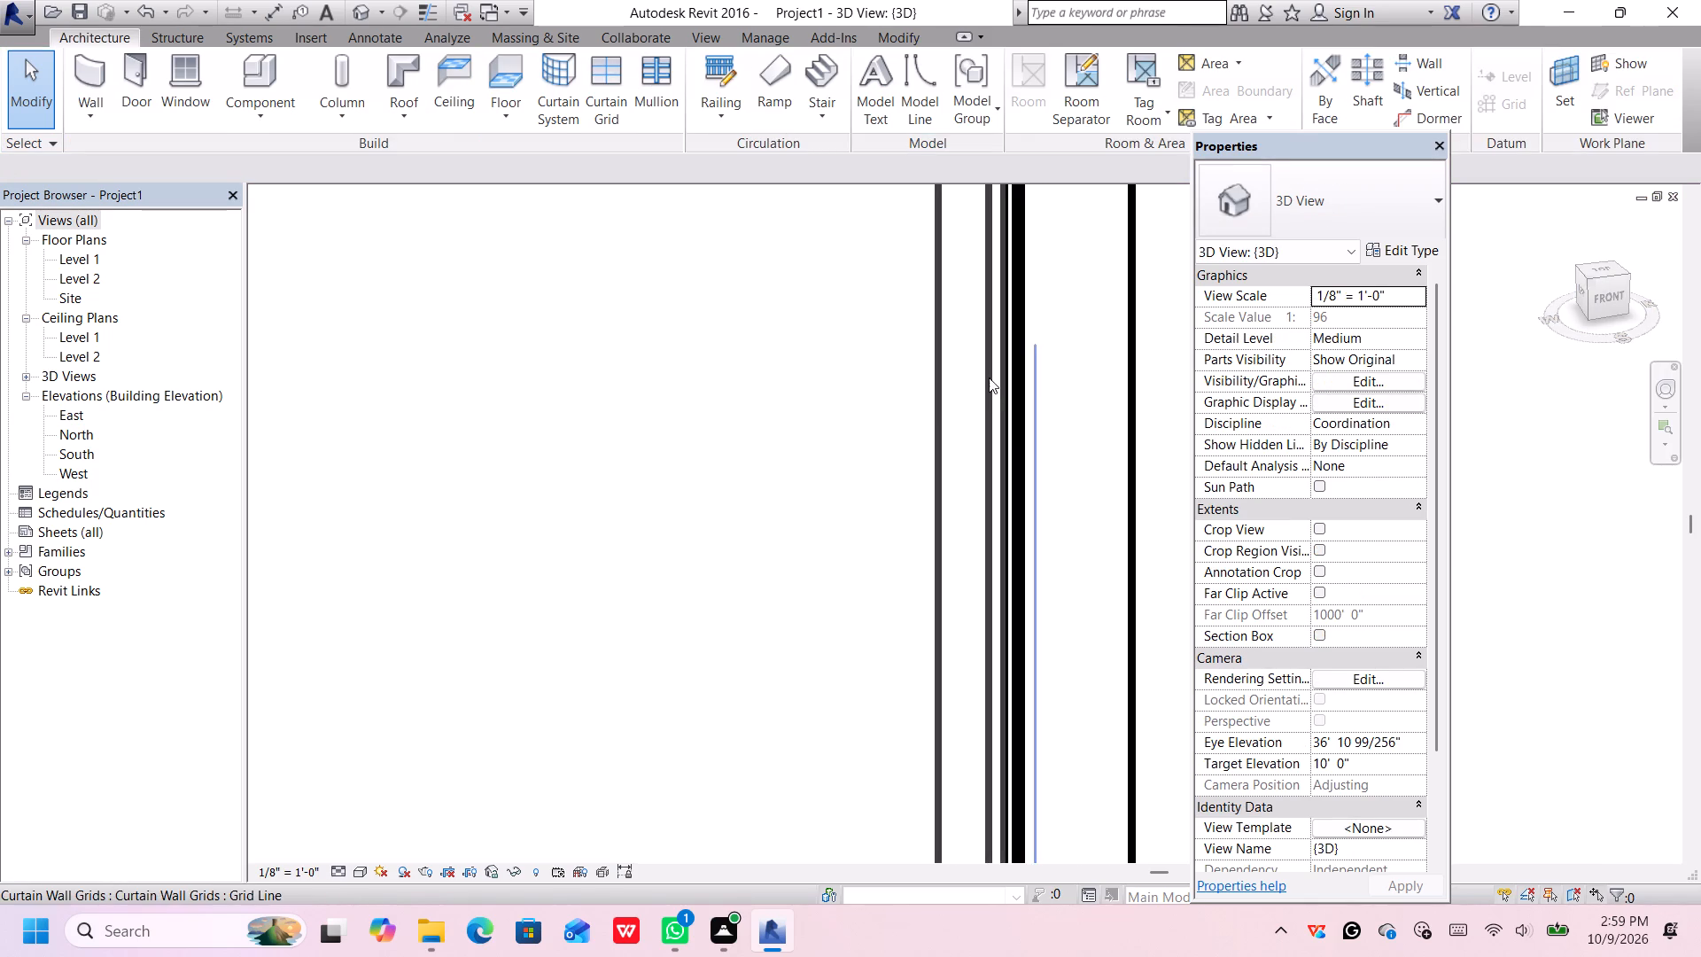
pyautogui.scroll(5, 1013, 397)
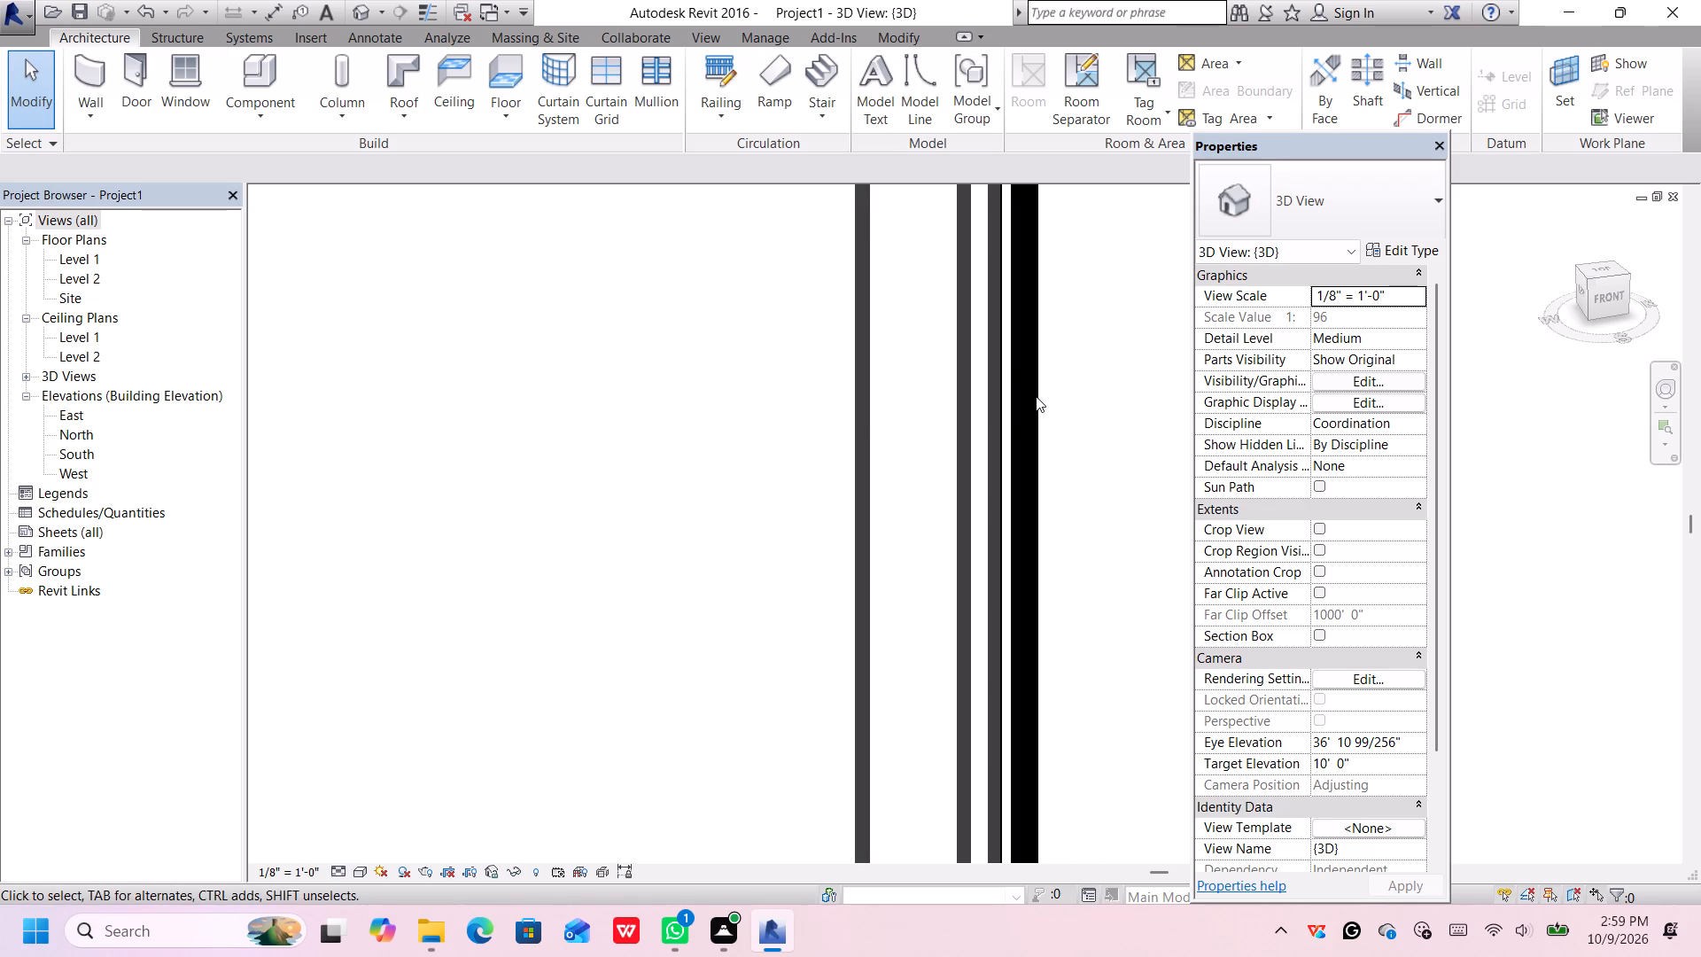
pyautogui.scroll(-14, 1034, 401)
pyautogui.click(1035, 401)
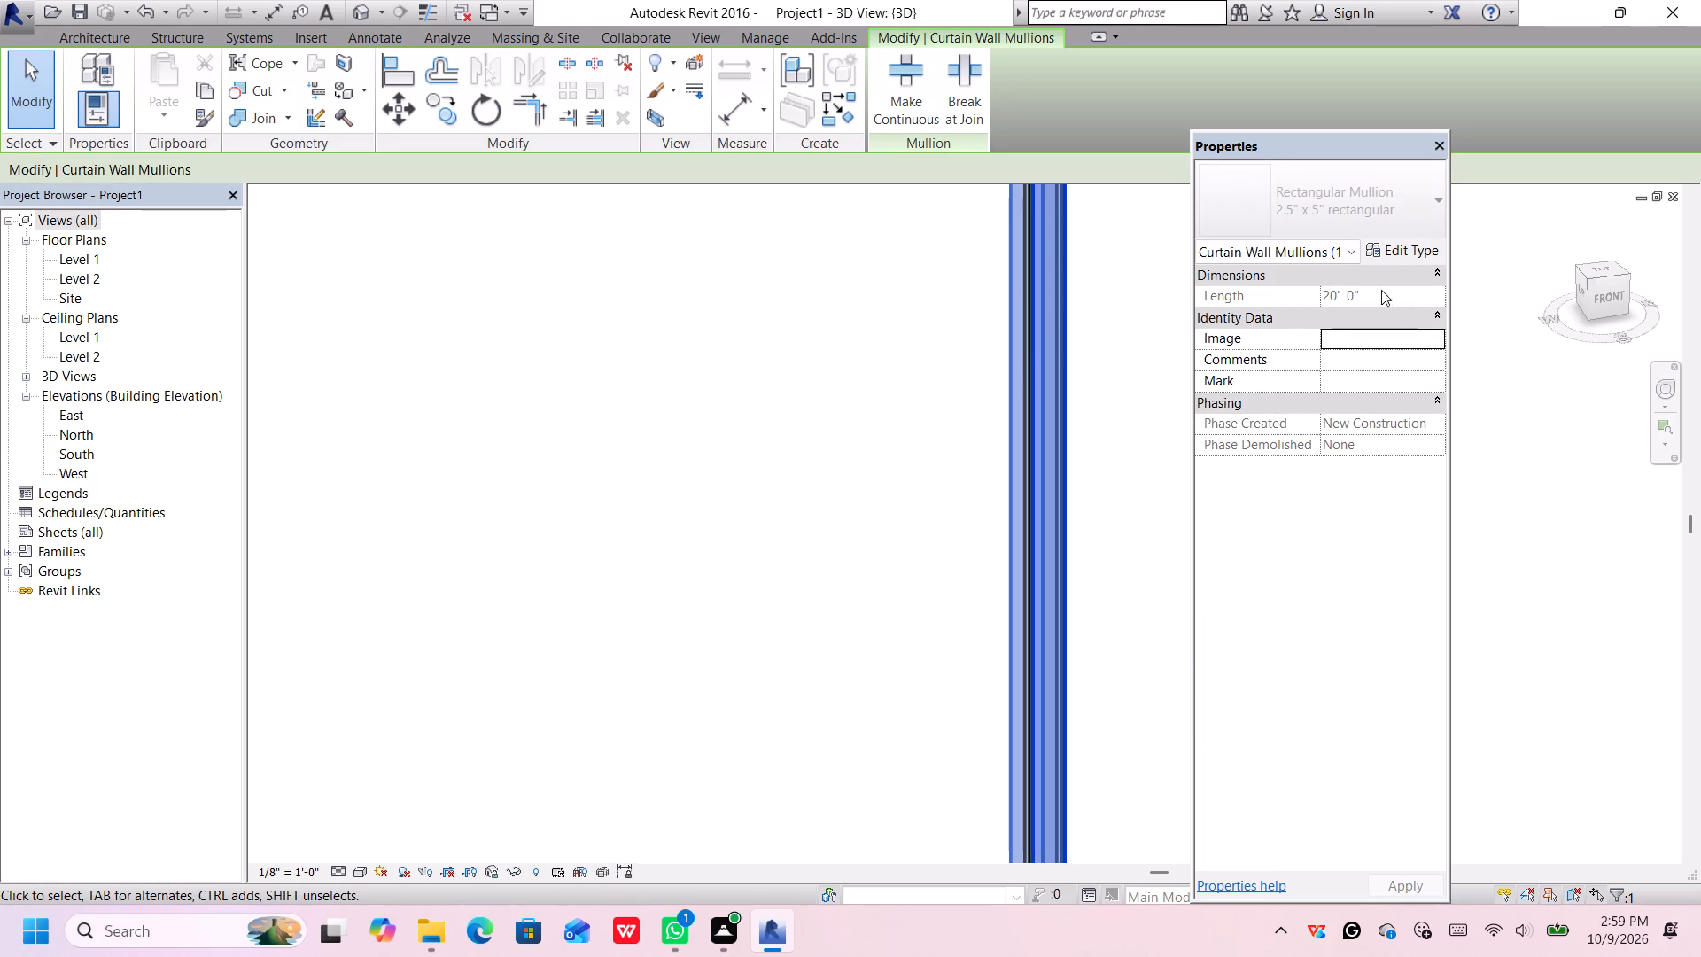
pyautogui.click(1376, 253)
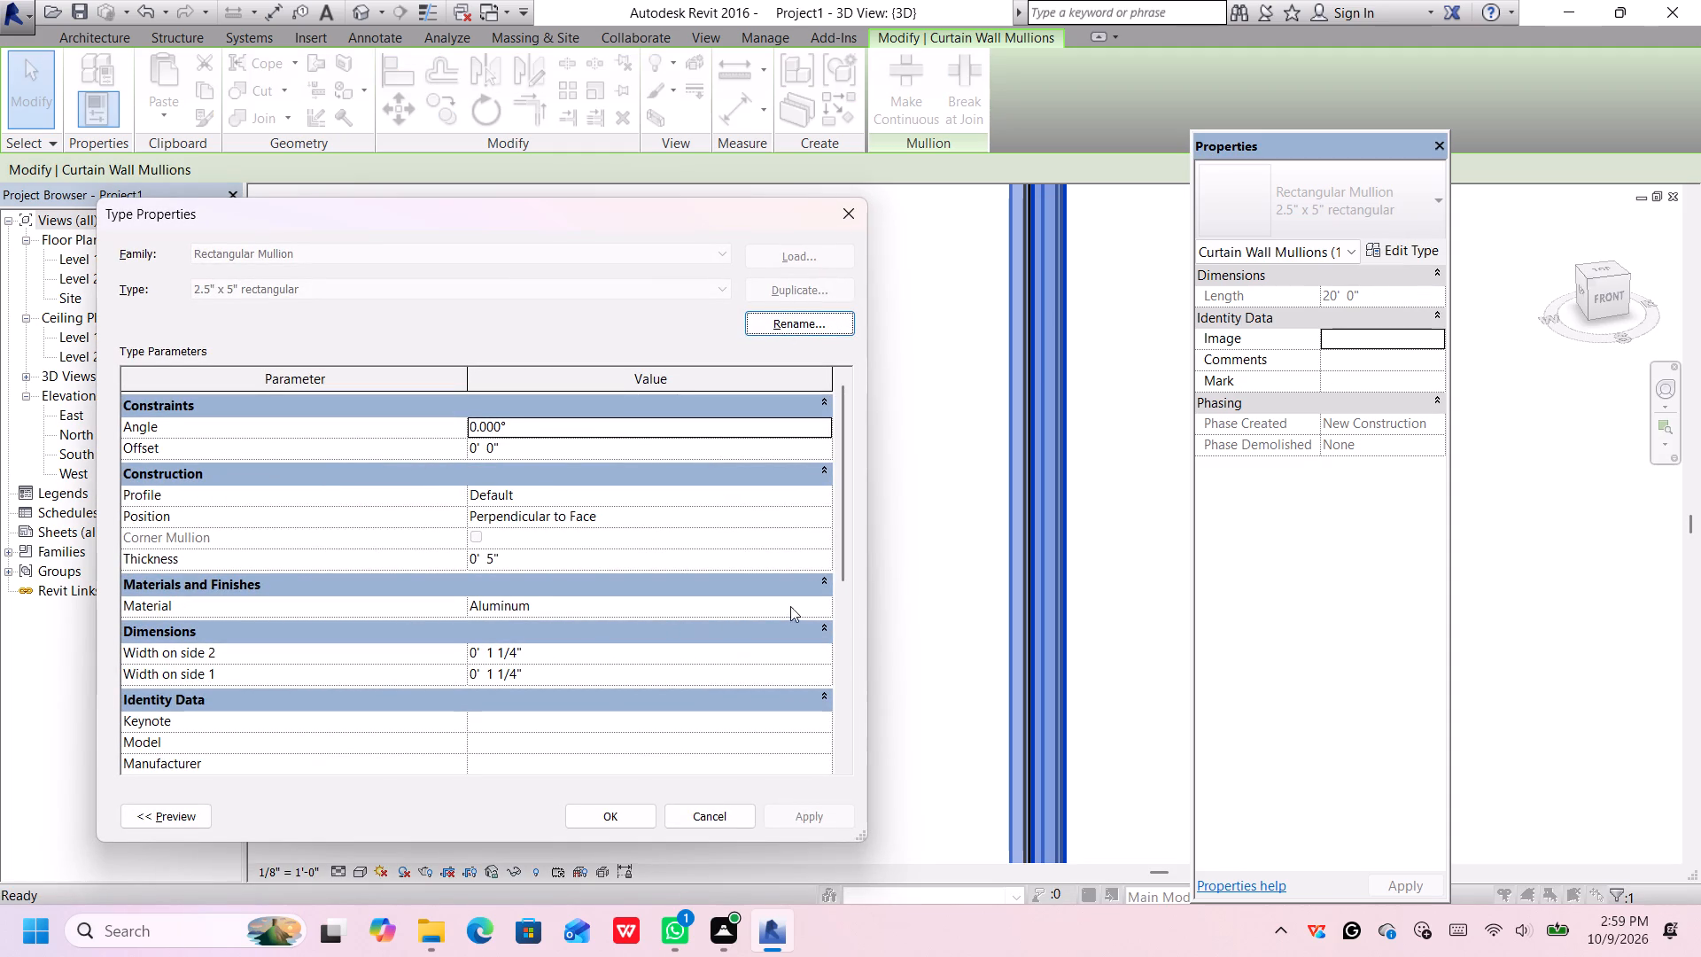
pyautogui.moveTo(827, 603); pyautogui.dragTo(835, 610)
pyautogui.click(822, 605)
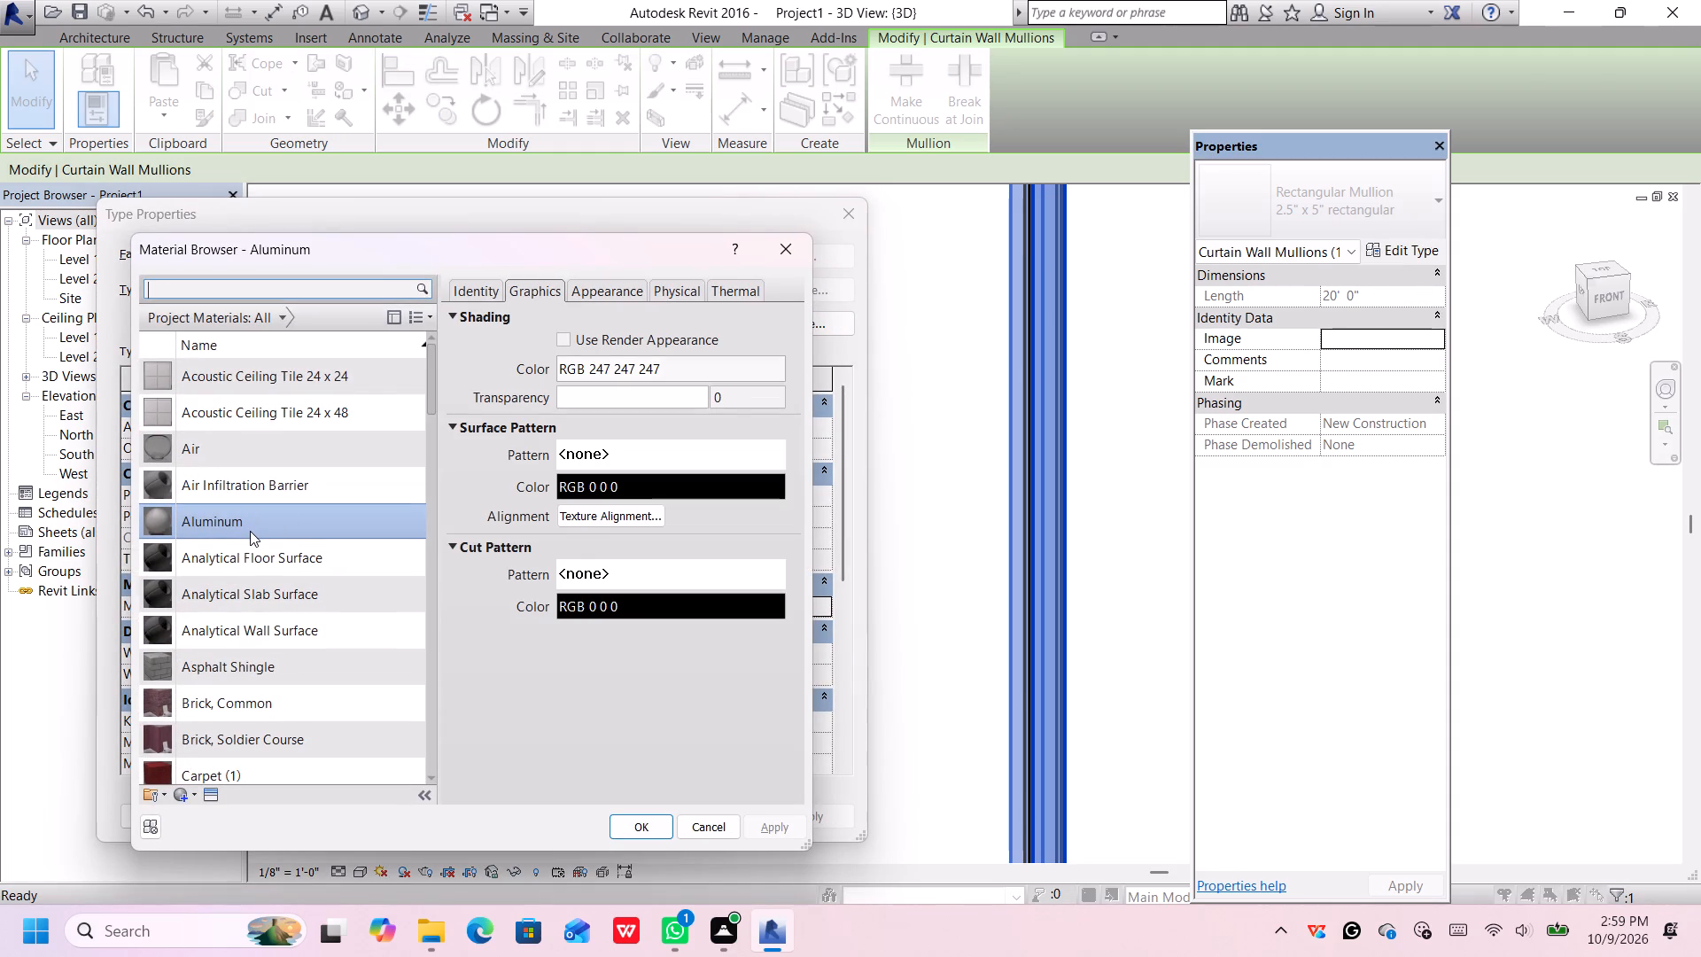
pyautogui.scroll(-6, 244, 561)
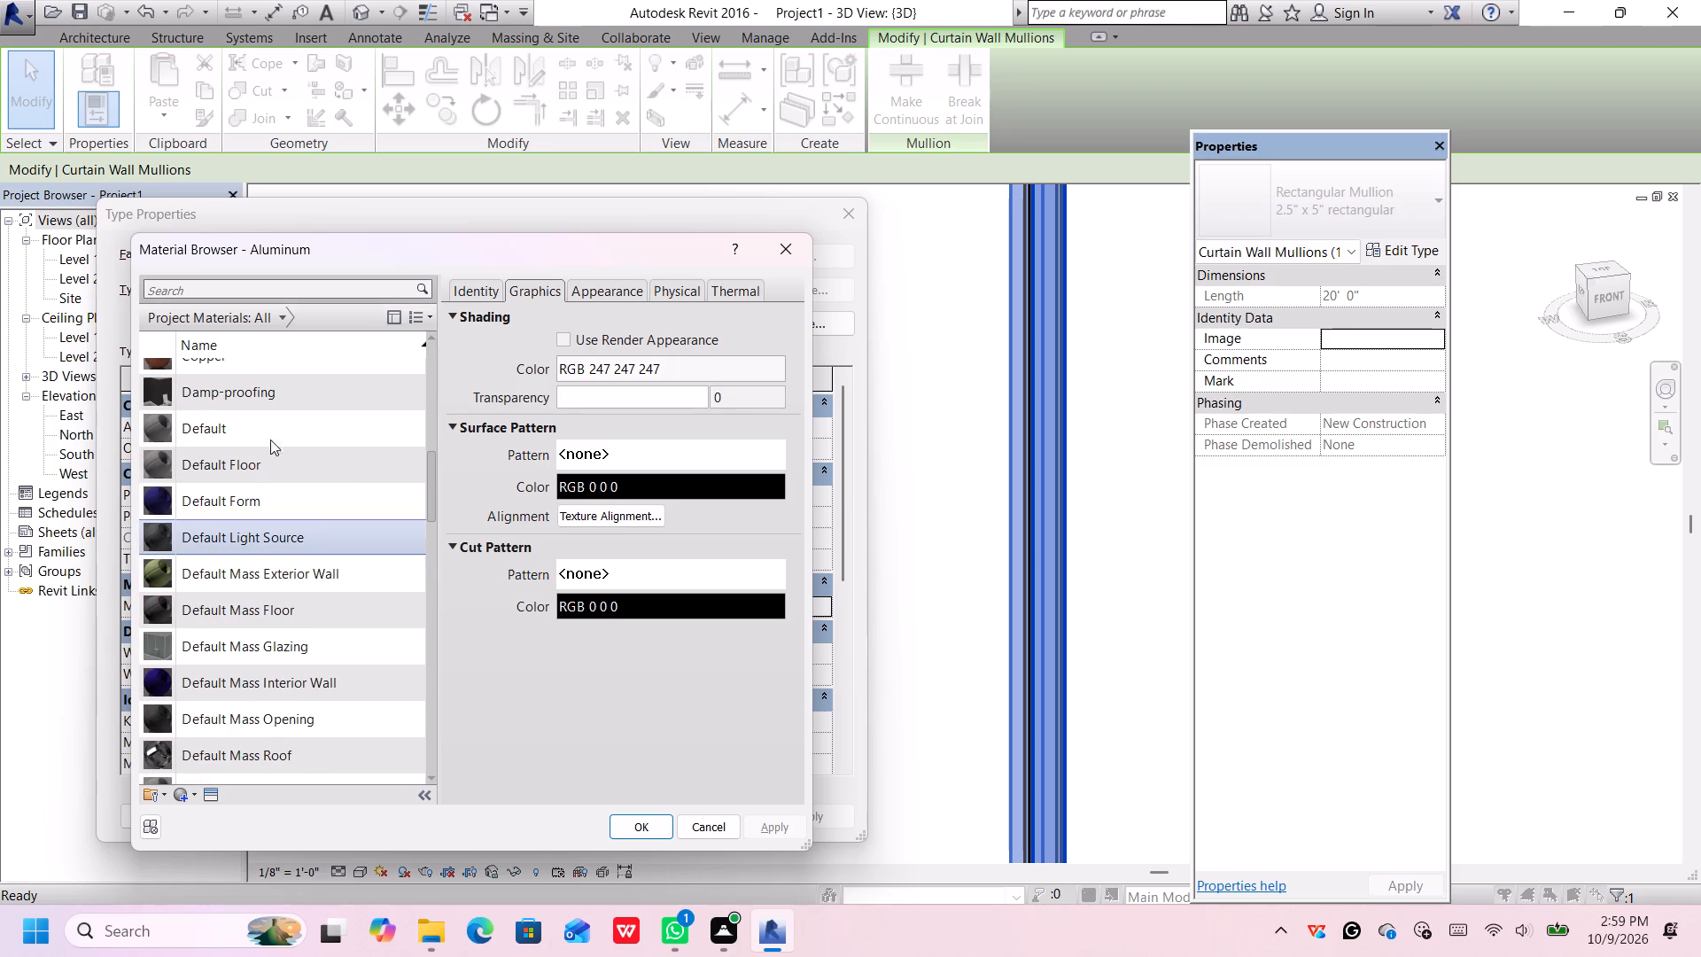
pyautogui.click(273, 302)
pyautogui.click(280, 315)
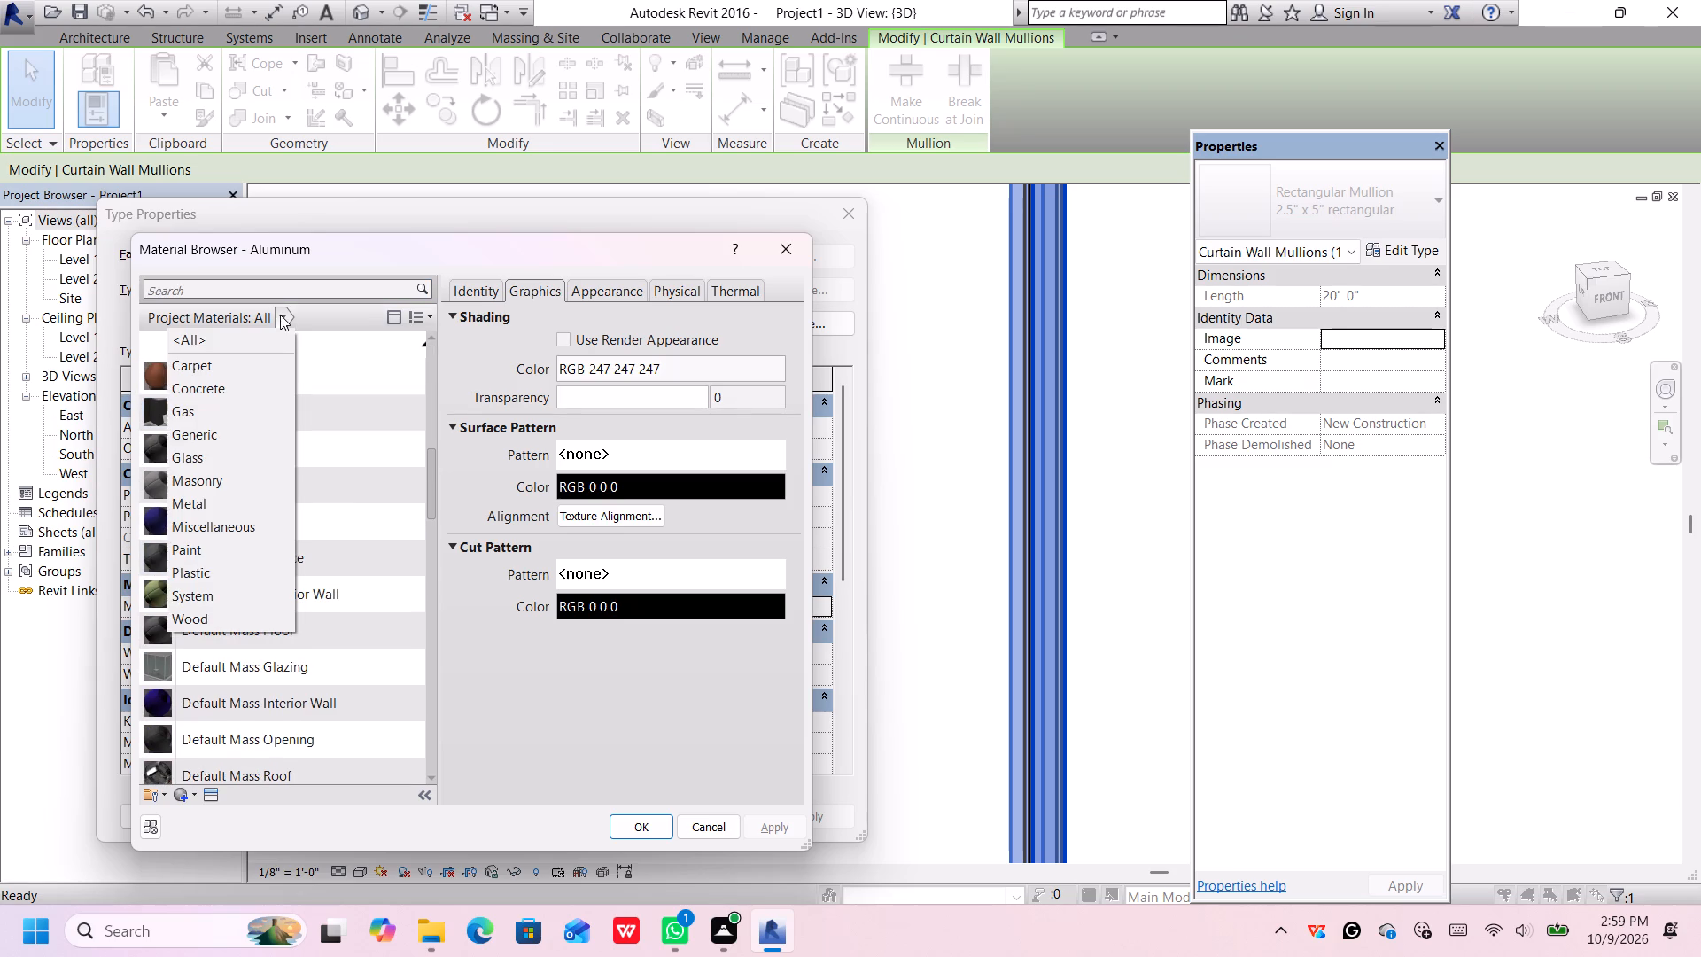
pyautogui.click(201, 509)
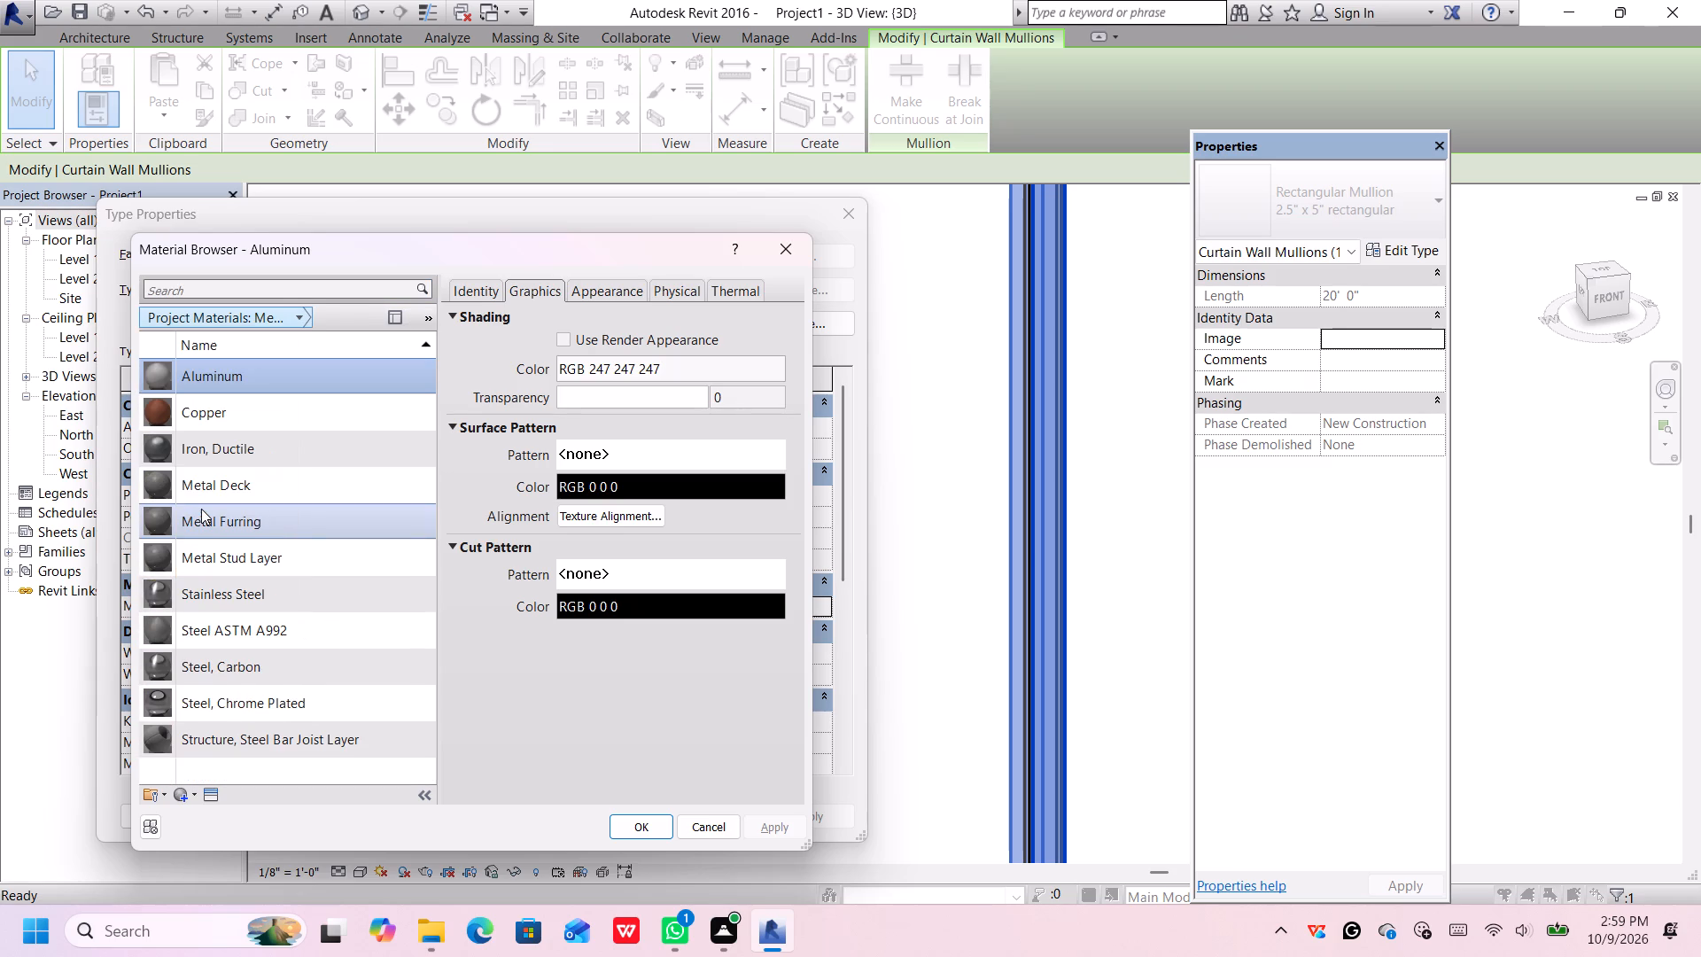
pyautogui.click(246, 453)
pyautogui.click(625, 821)
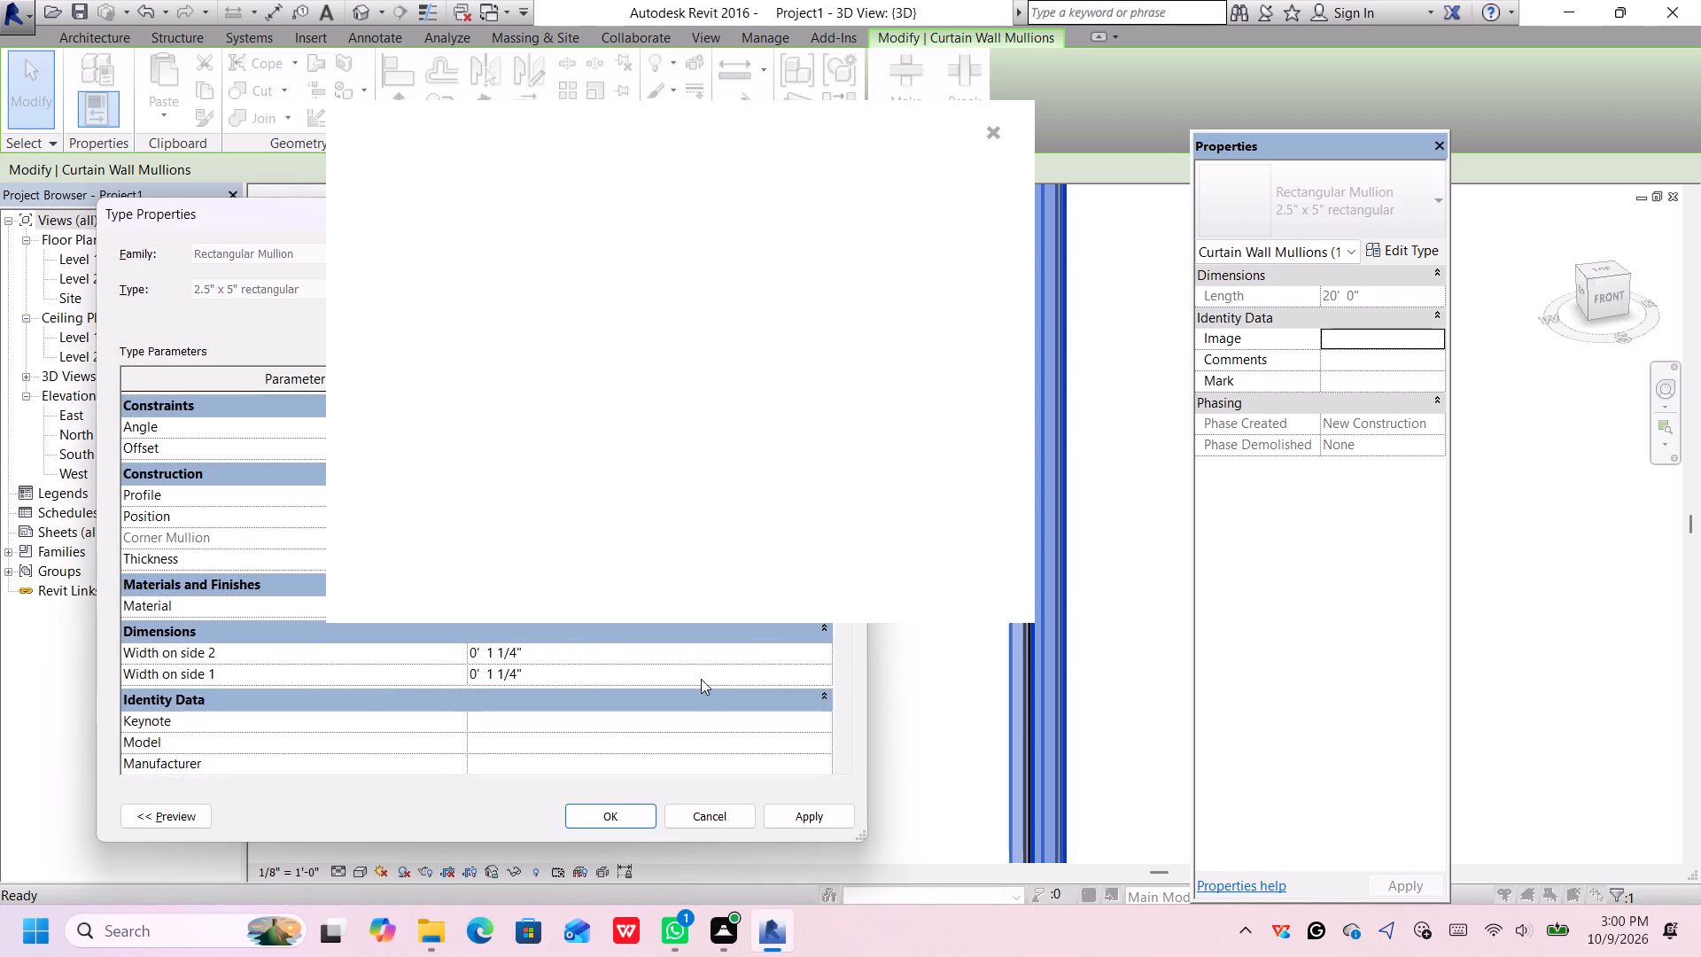
pyautogui.click(785, 824)
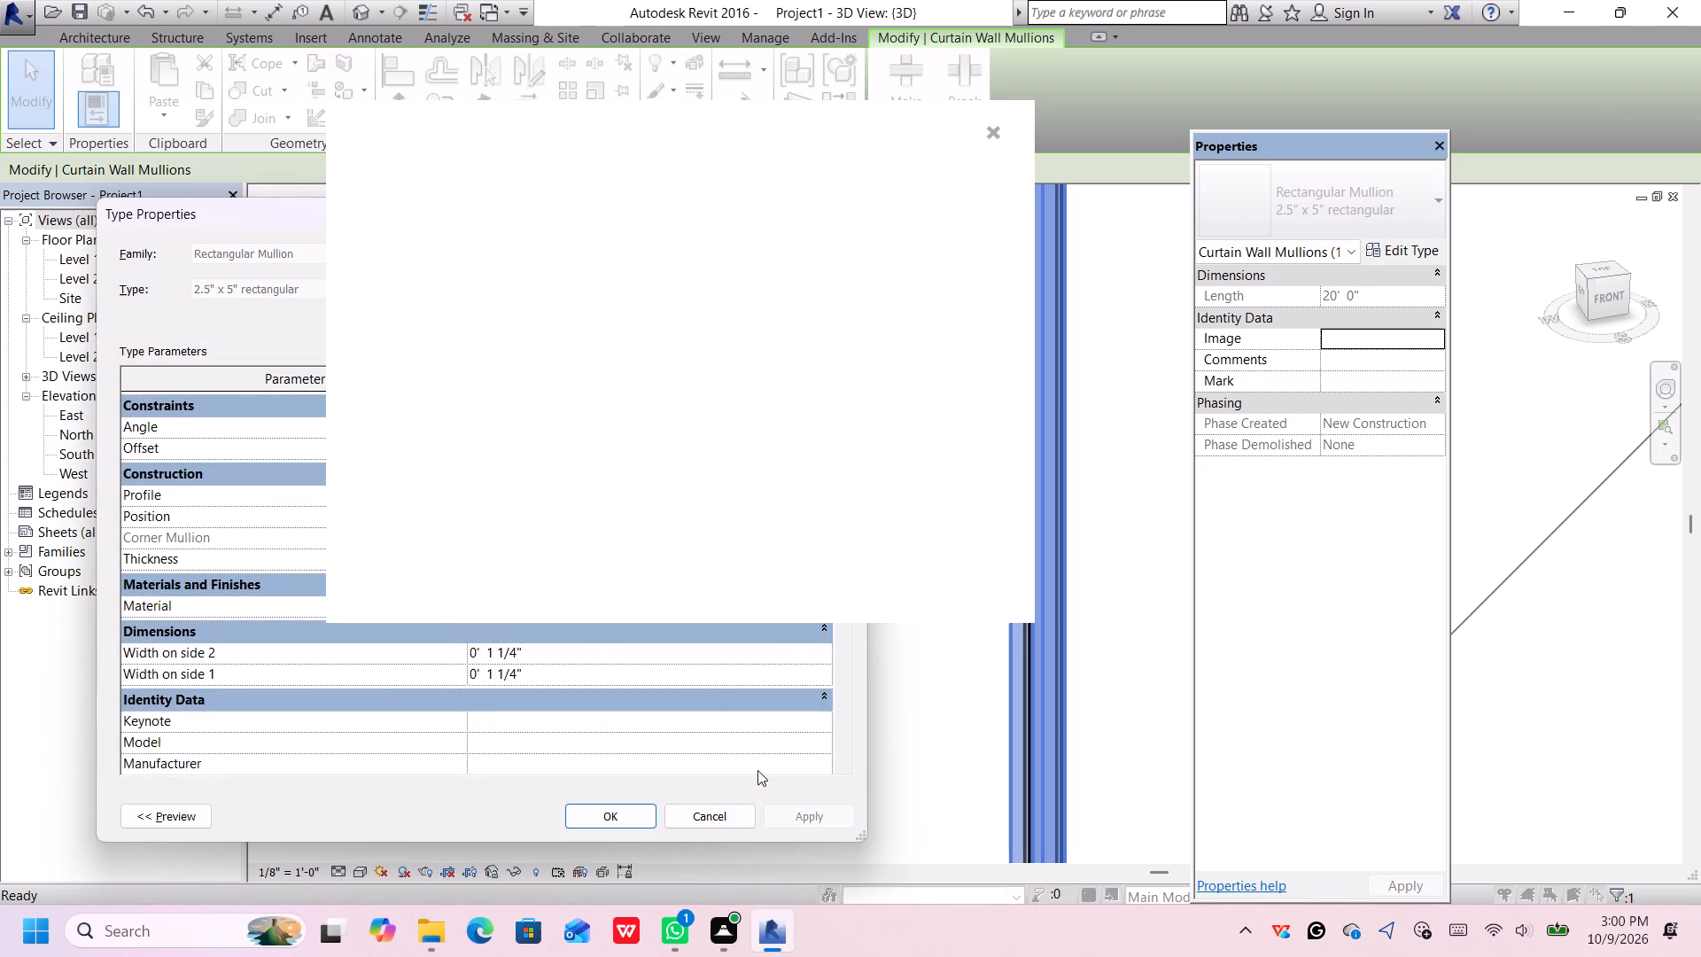
pyautogui.click(990, 136)
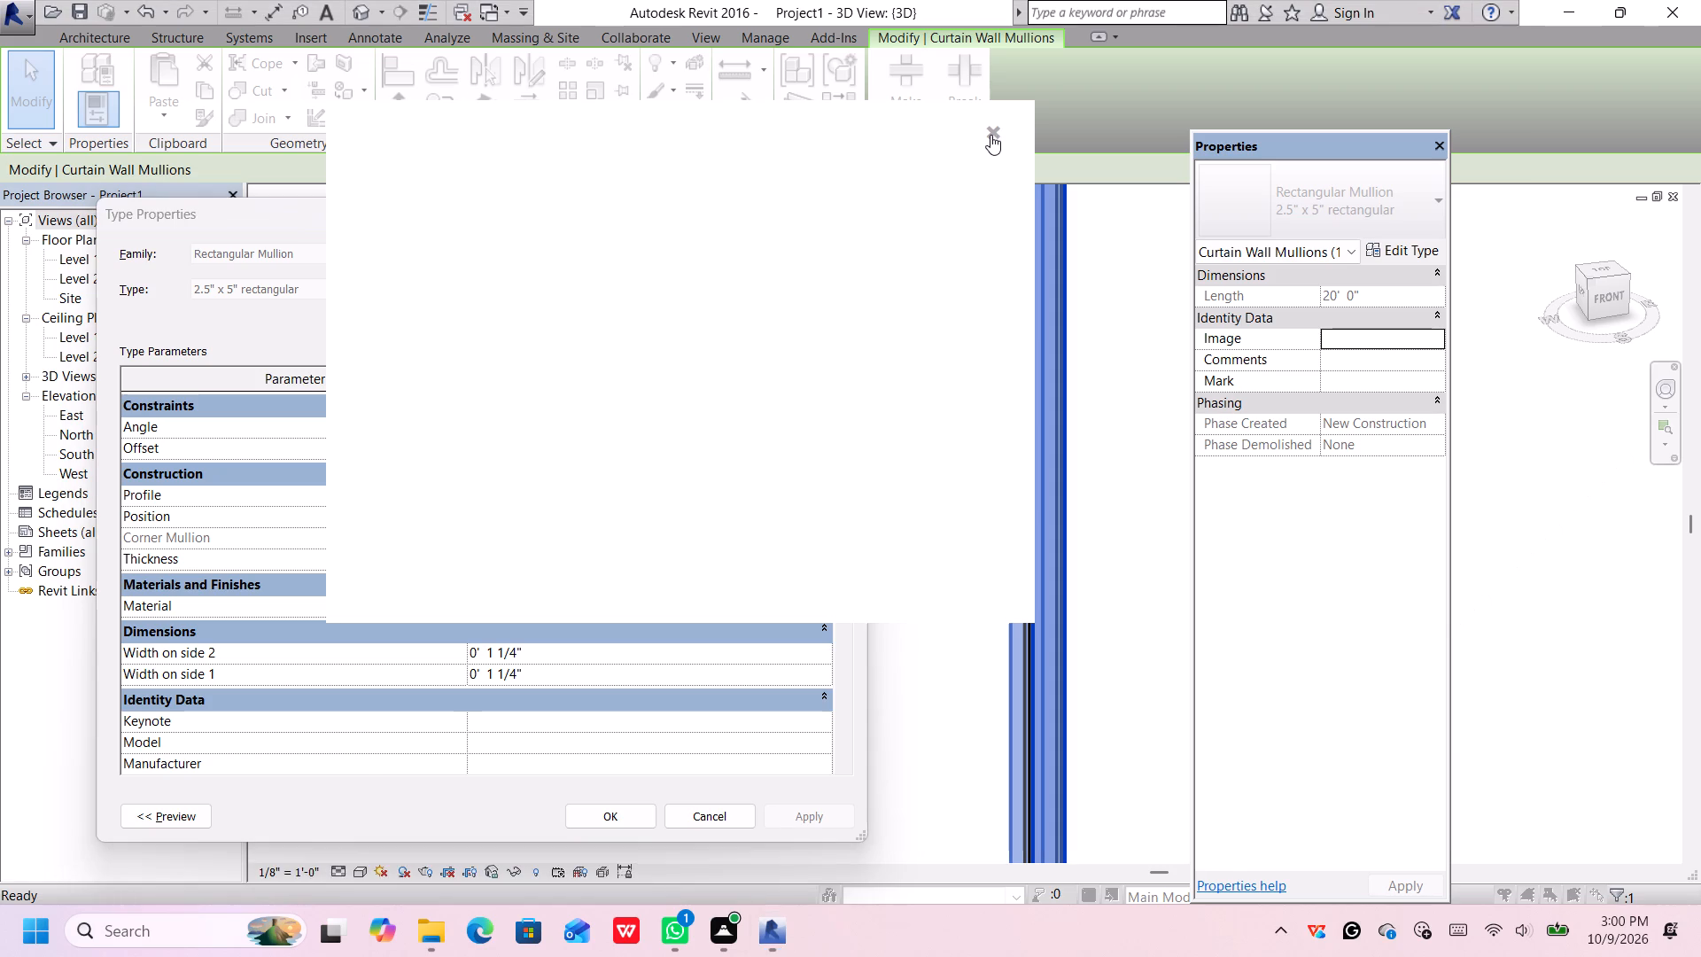
pyautogui.click(990, 131)
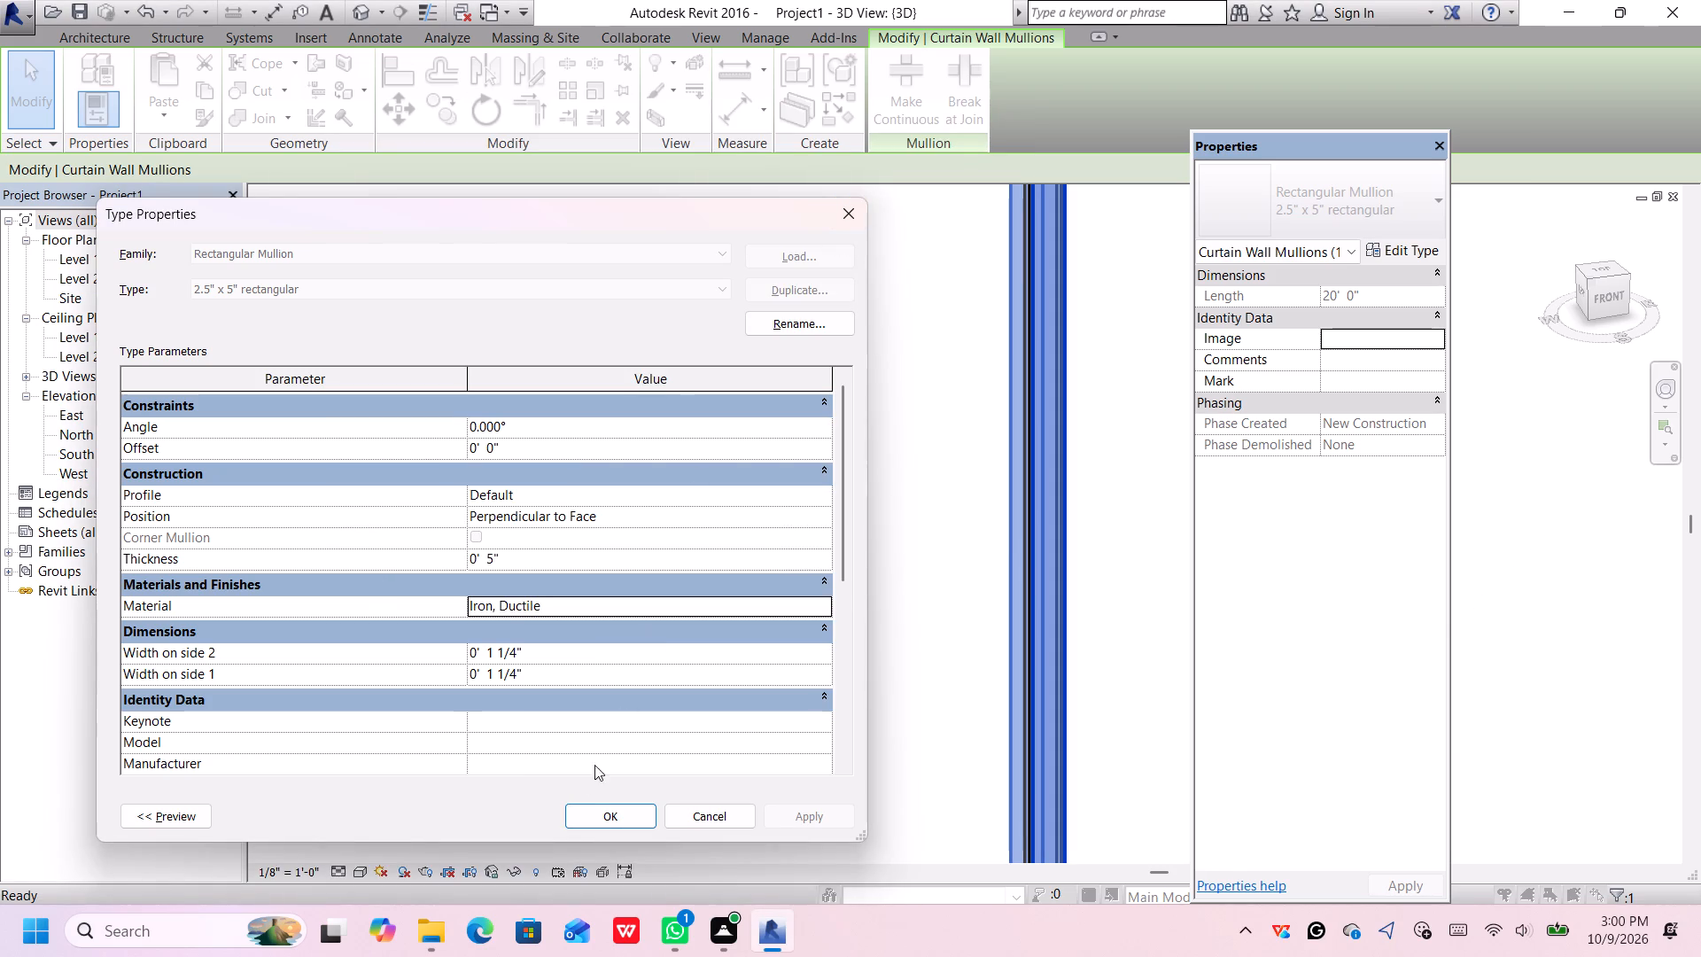
pyautogui.click(598, 819)
# Clear the mullion selection and set the 3D view's visual style to Realistic.
pyautogui.scroll(-9, 876, 619)
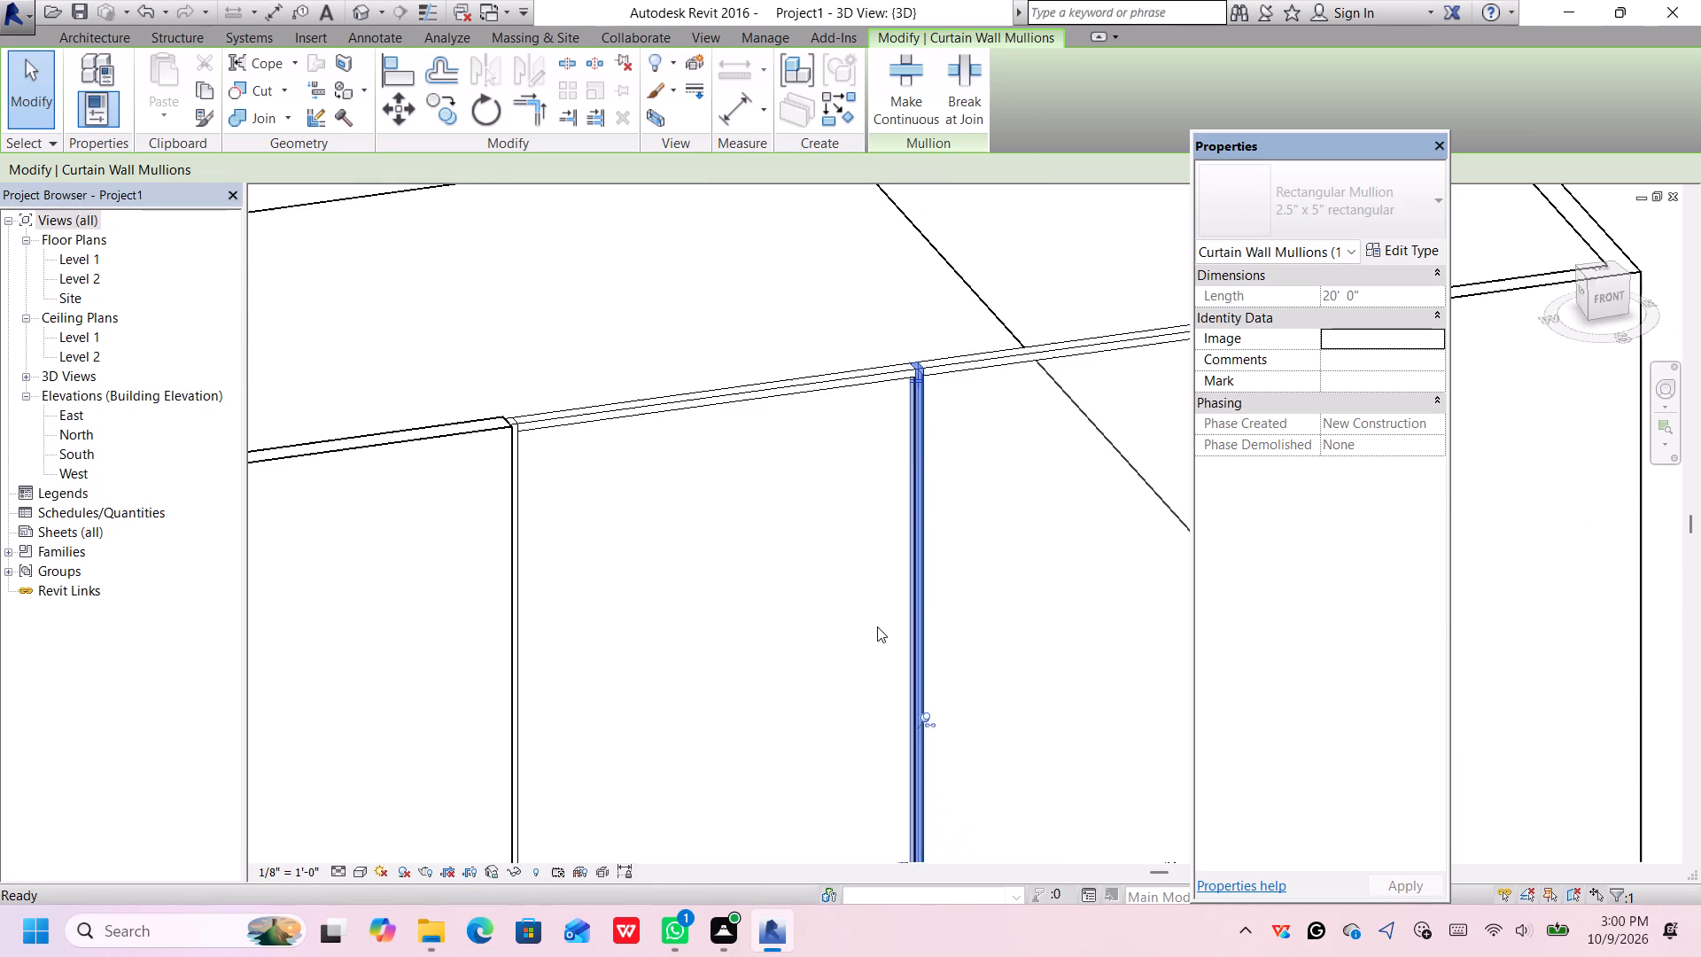
pyautogui.scroll(-7, 877, 626)
pyautogui.moveTo(880, 663); pyautogui.dragTo(911, 416, button='middle')
pyautogui.scroll(1, 880, 661)
pyautogui.click(859, 732)
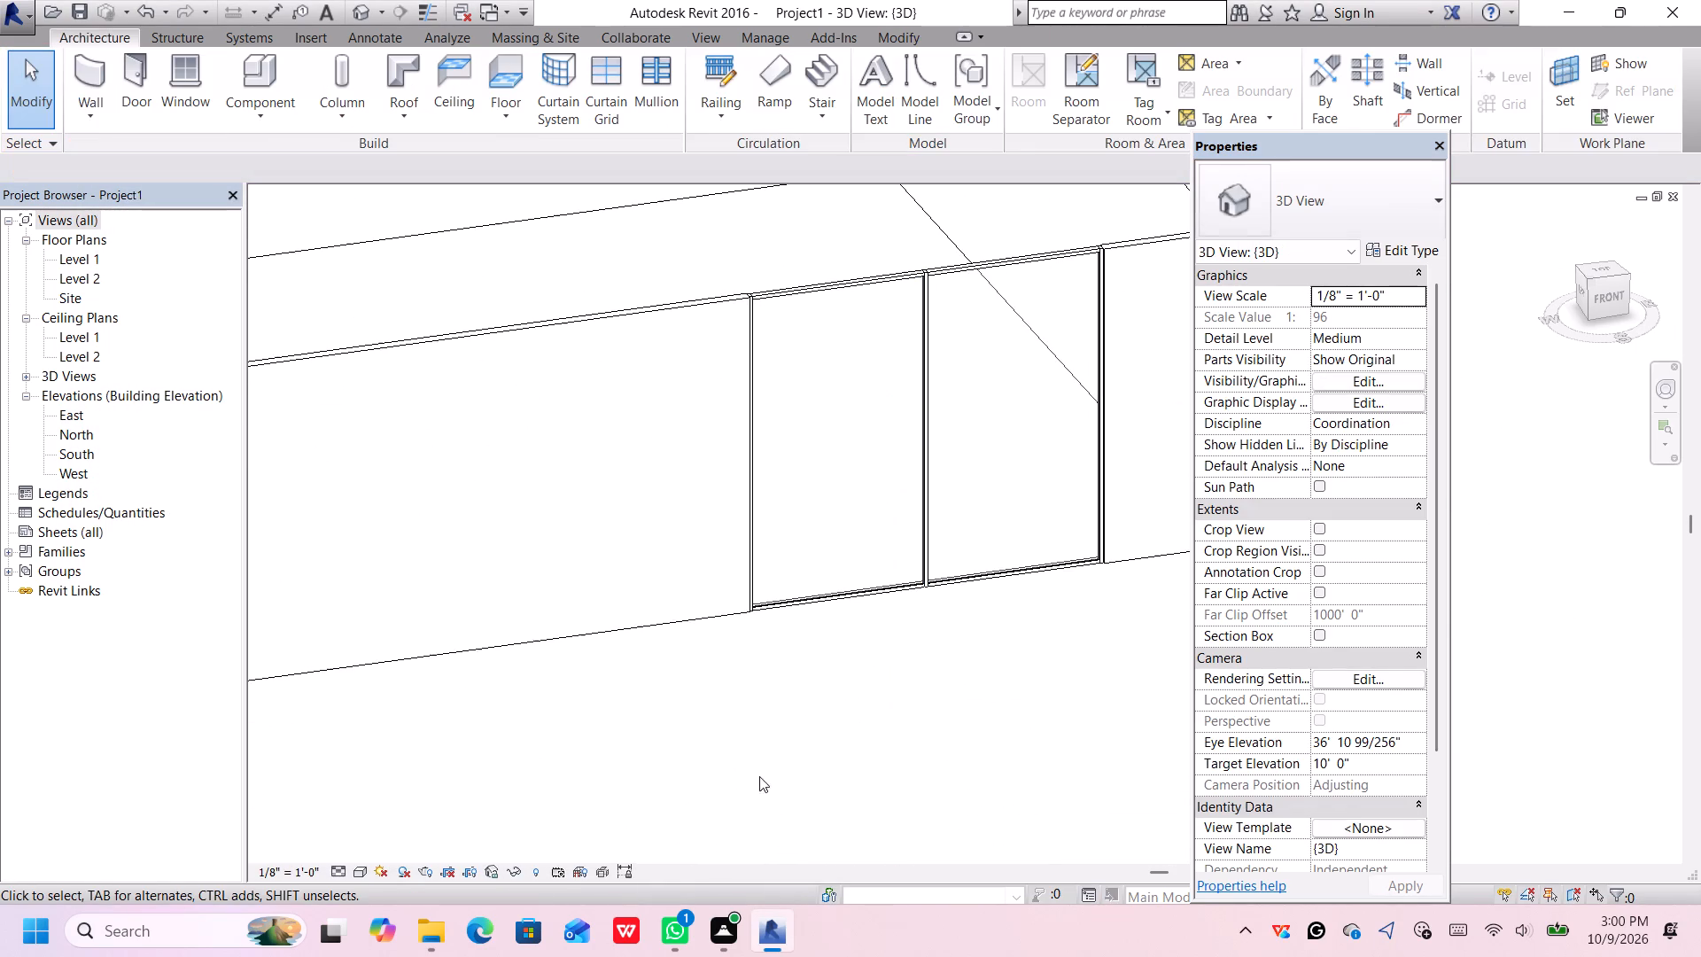
pyautogui.click(359, 875)
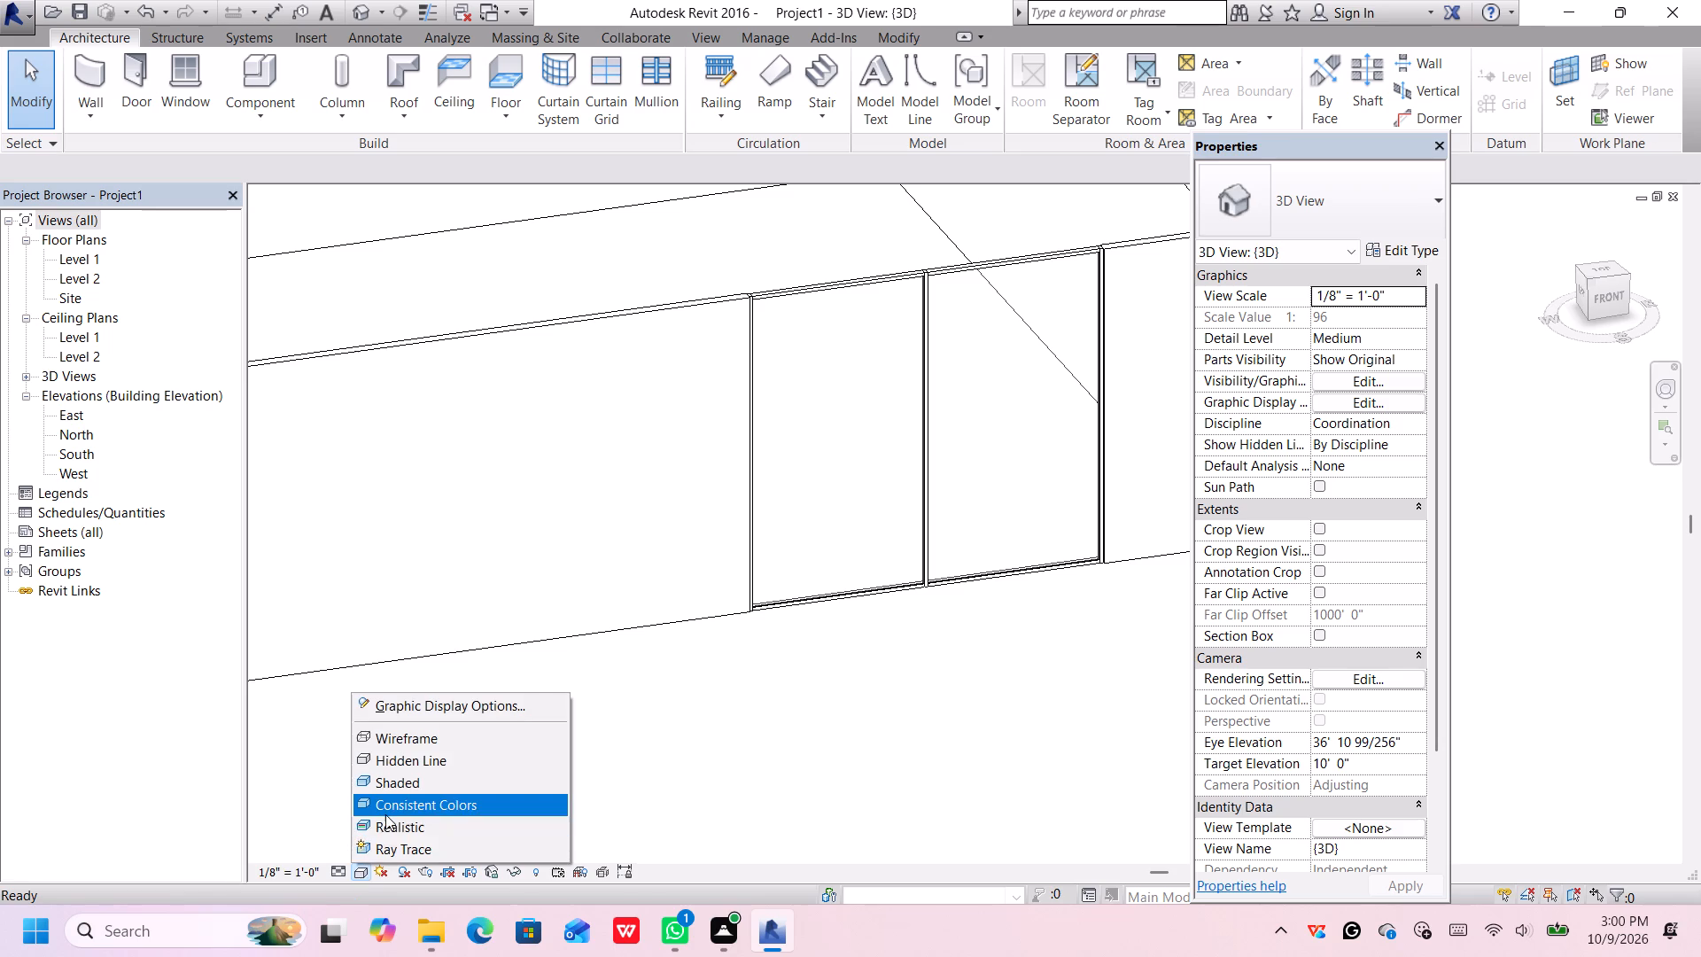
pyautogui.click(385, 820)
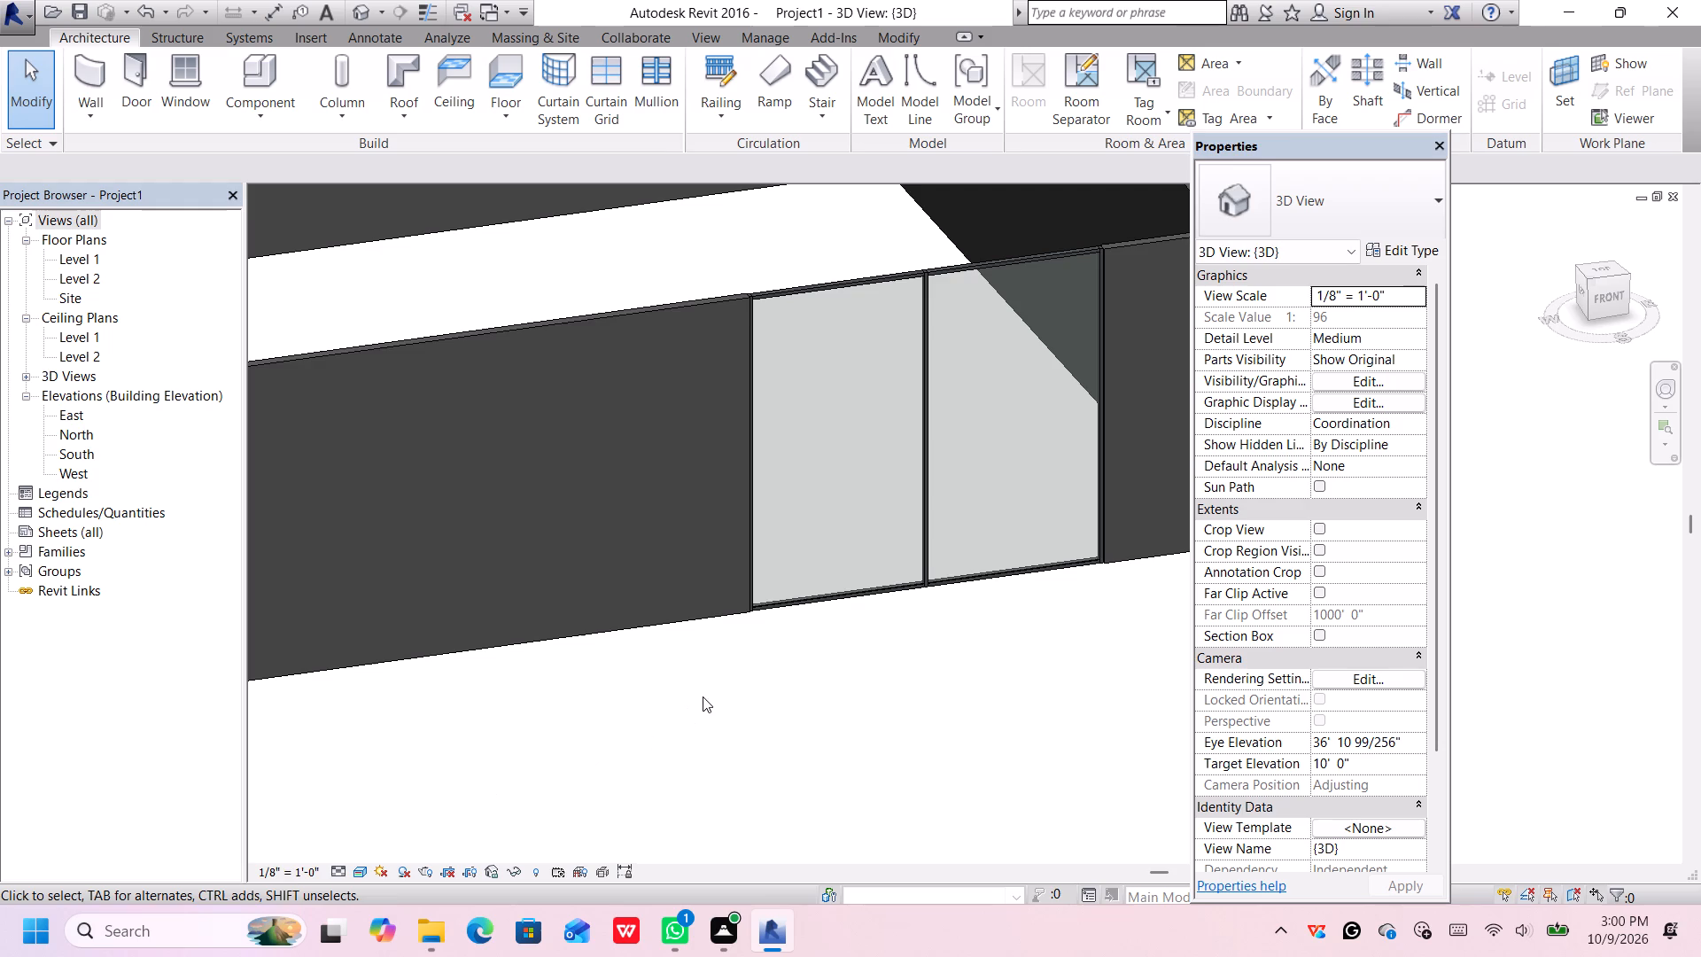
# Examine the whole building, the circular Exterior Glazing corner, and the adjoining Generic - 8" front wall between it and the storefront.
pyautogui.scroll(-2, 906, 636)
pyautogui.scroll(1, 906, 637)
pyautogui.scroll(-3, 906, 637)
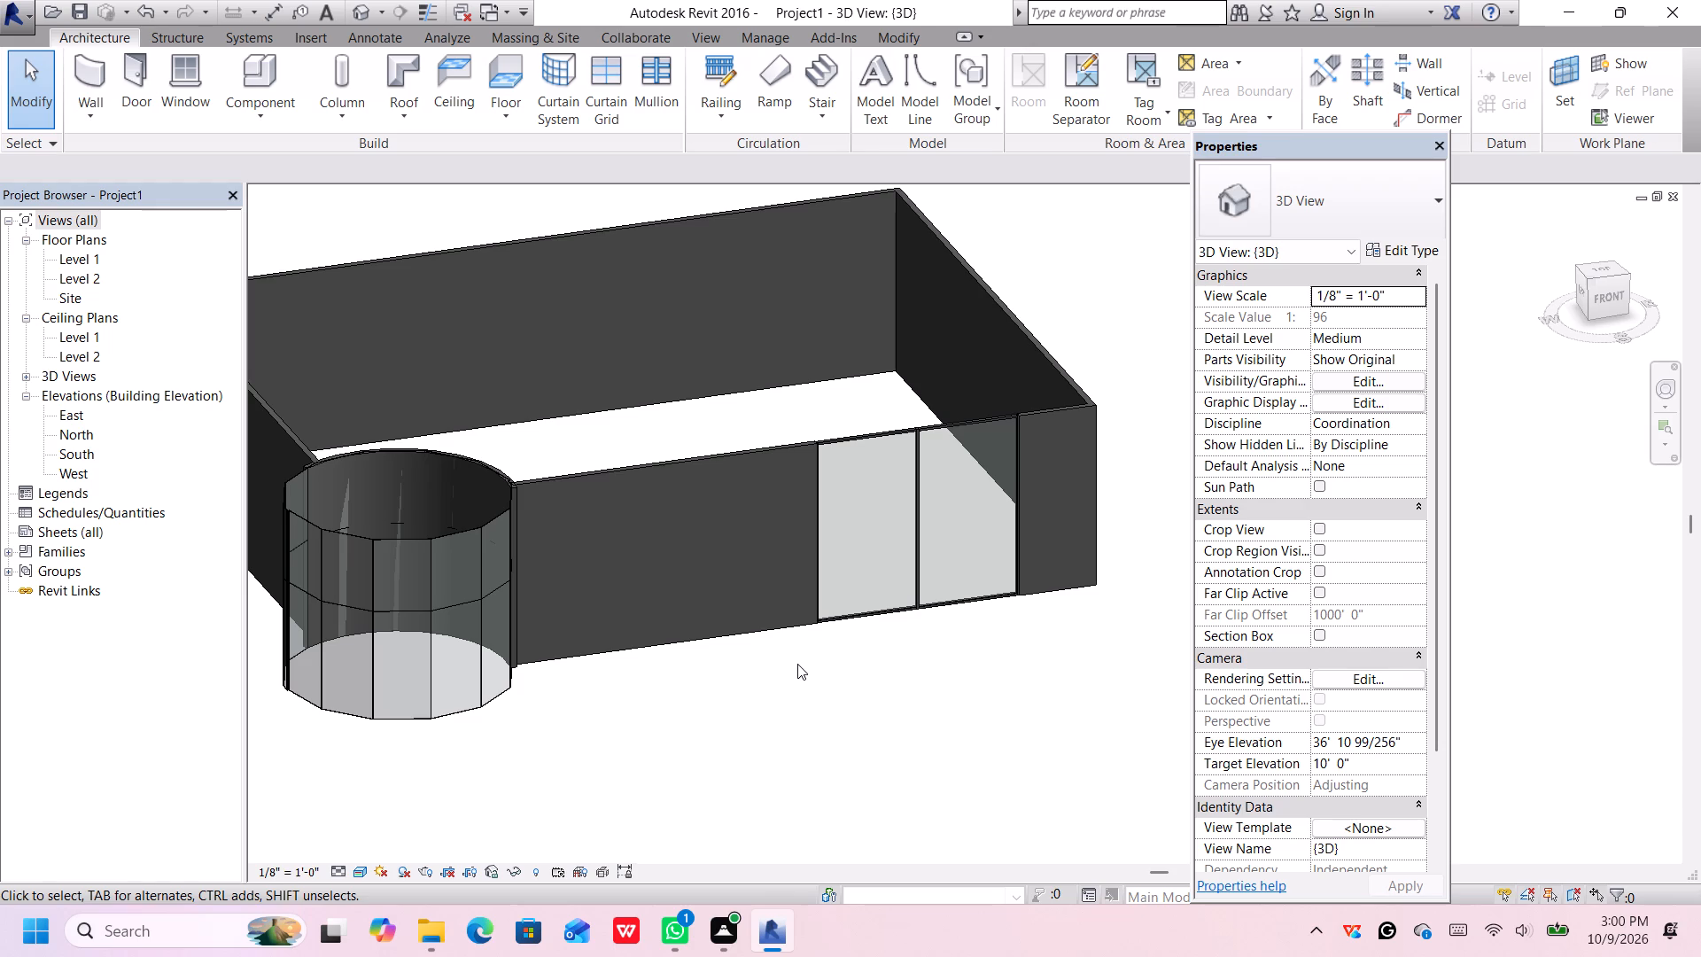
pyautogui.scroll(-4, 623, 524)
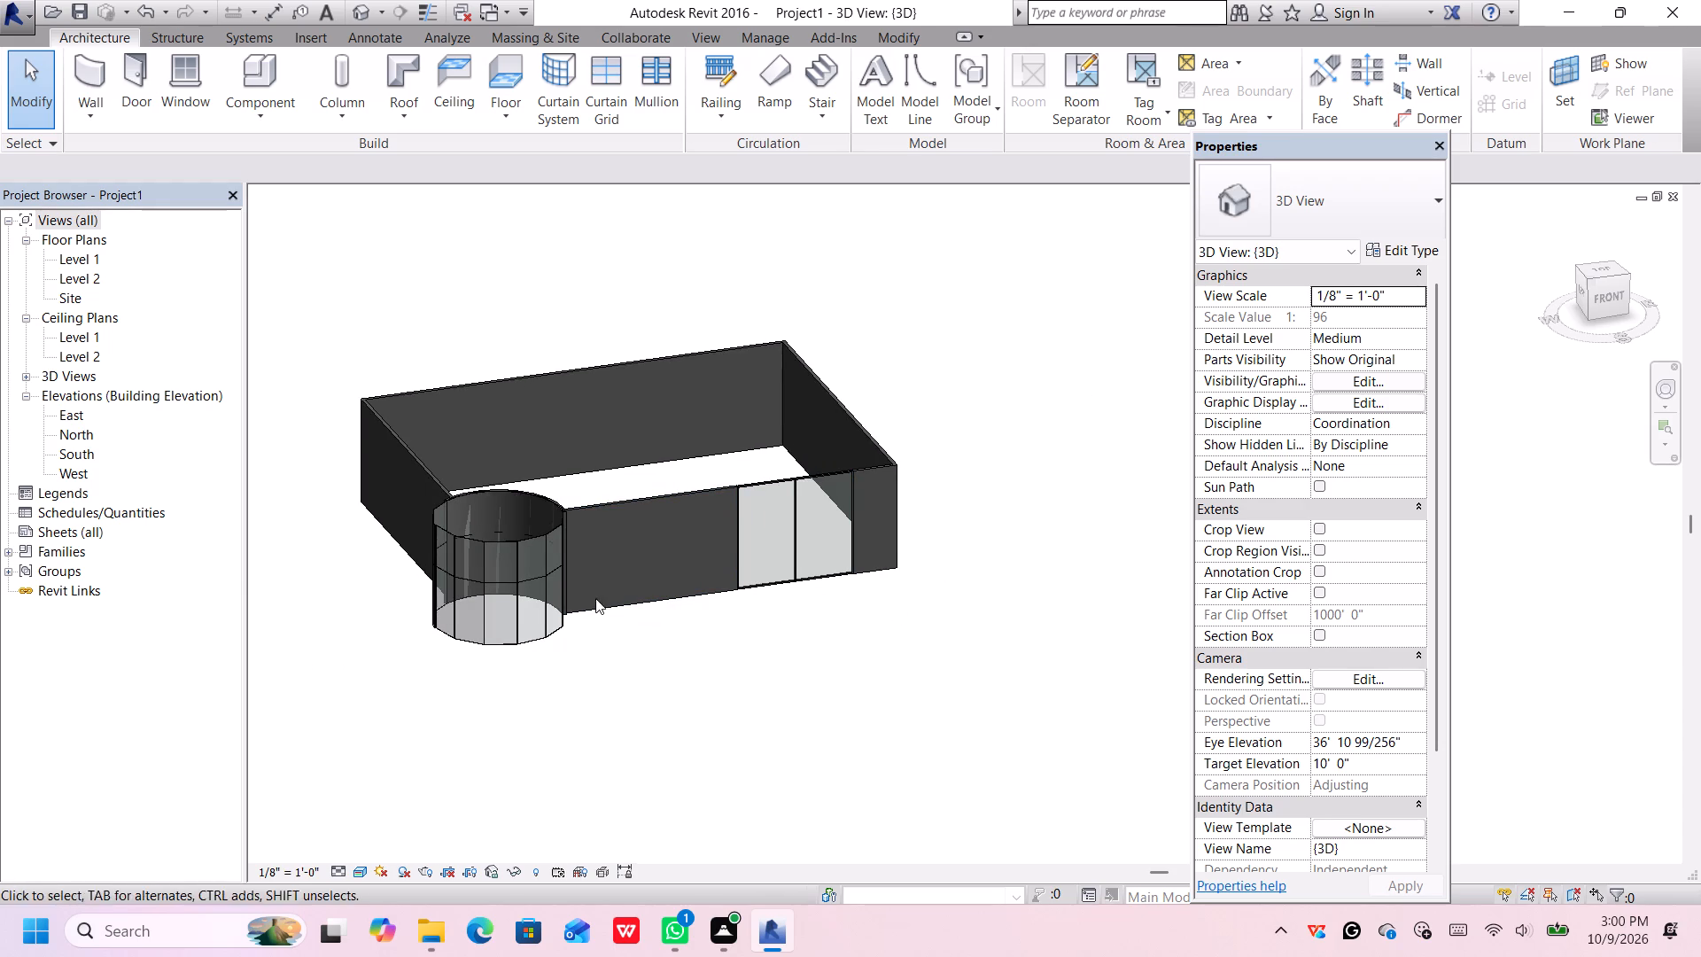
pyautogui.scroll(1, 570, 595)
pyautogui.scroll(3, 457, 542)
pyautogui.scroll(-1, 459, 541)
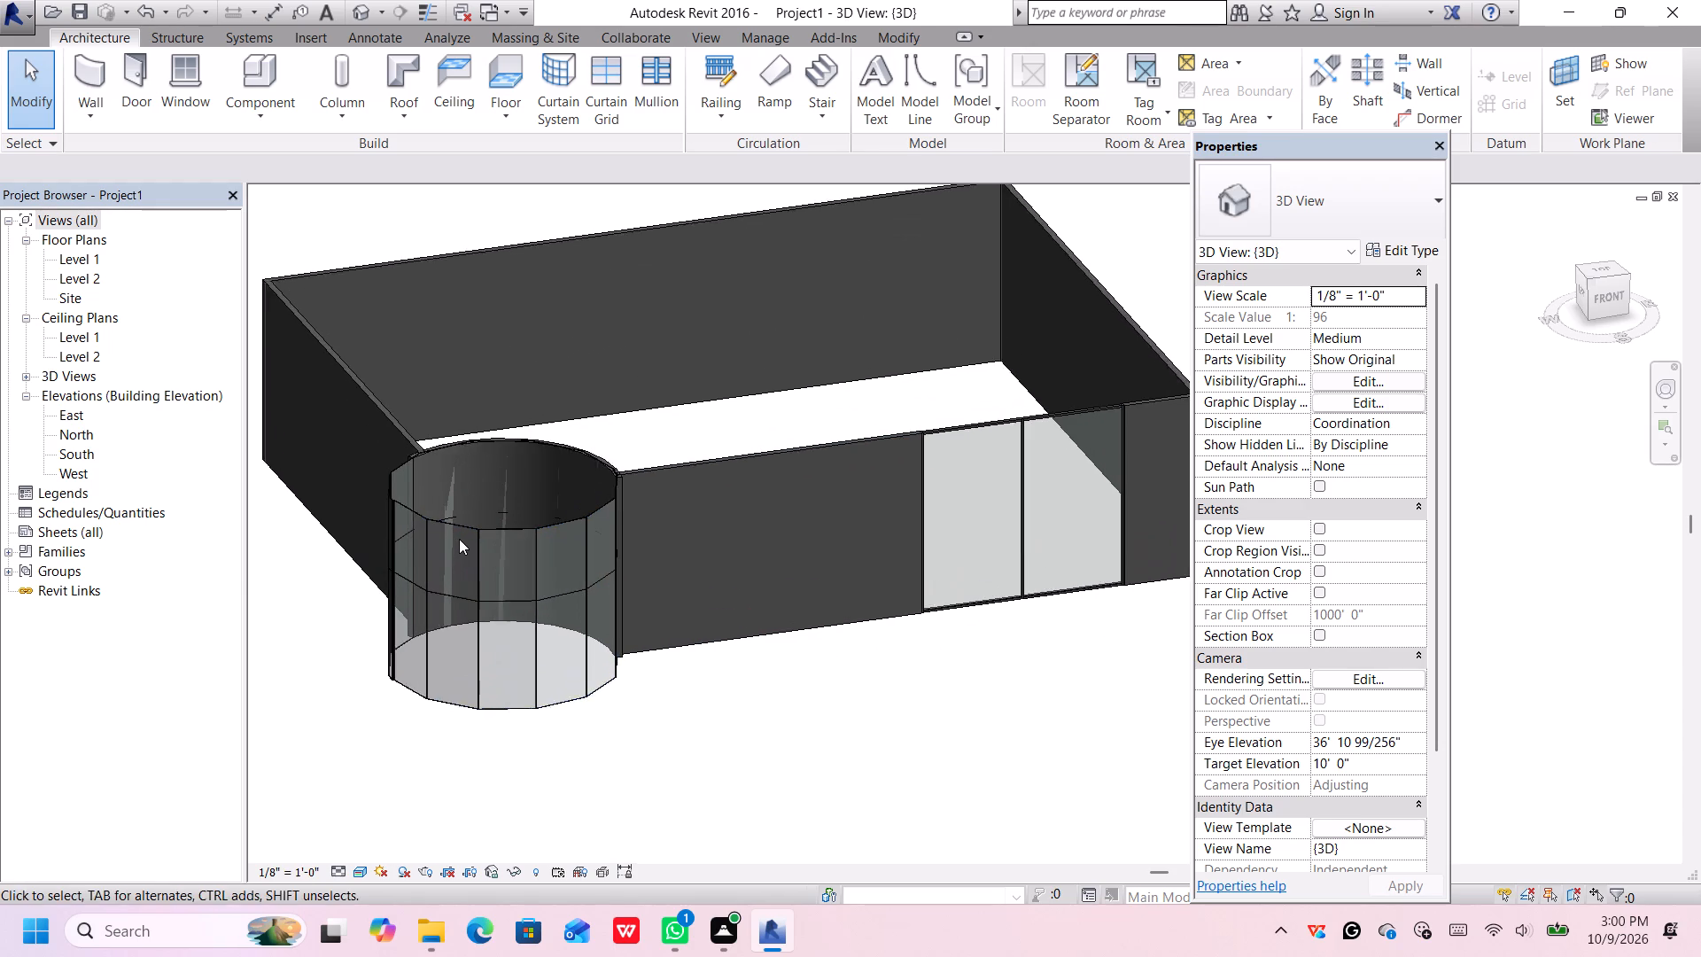
pyautogui.scroll(2, 466, 530)
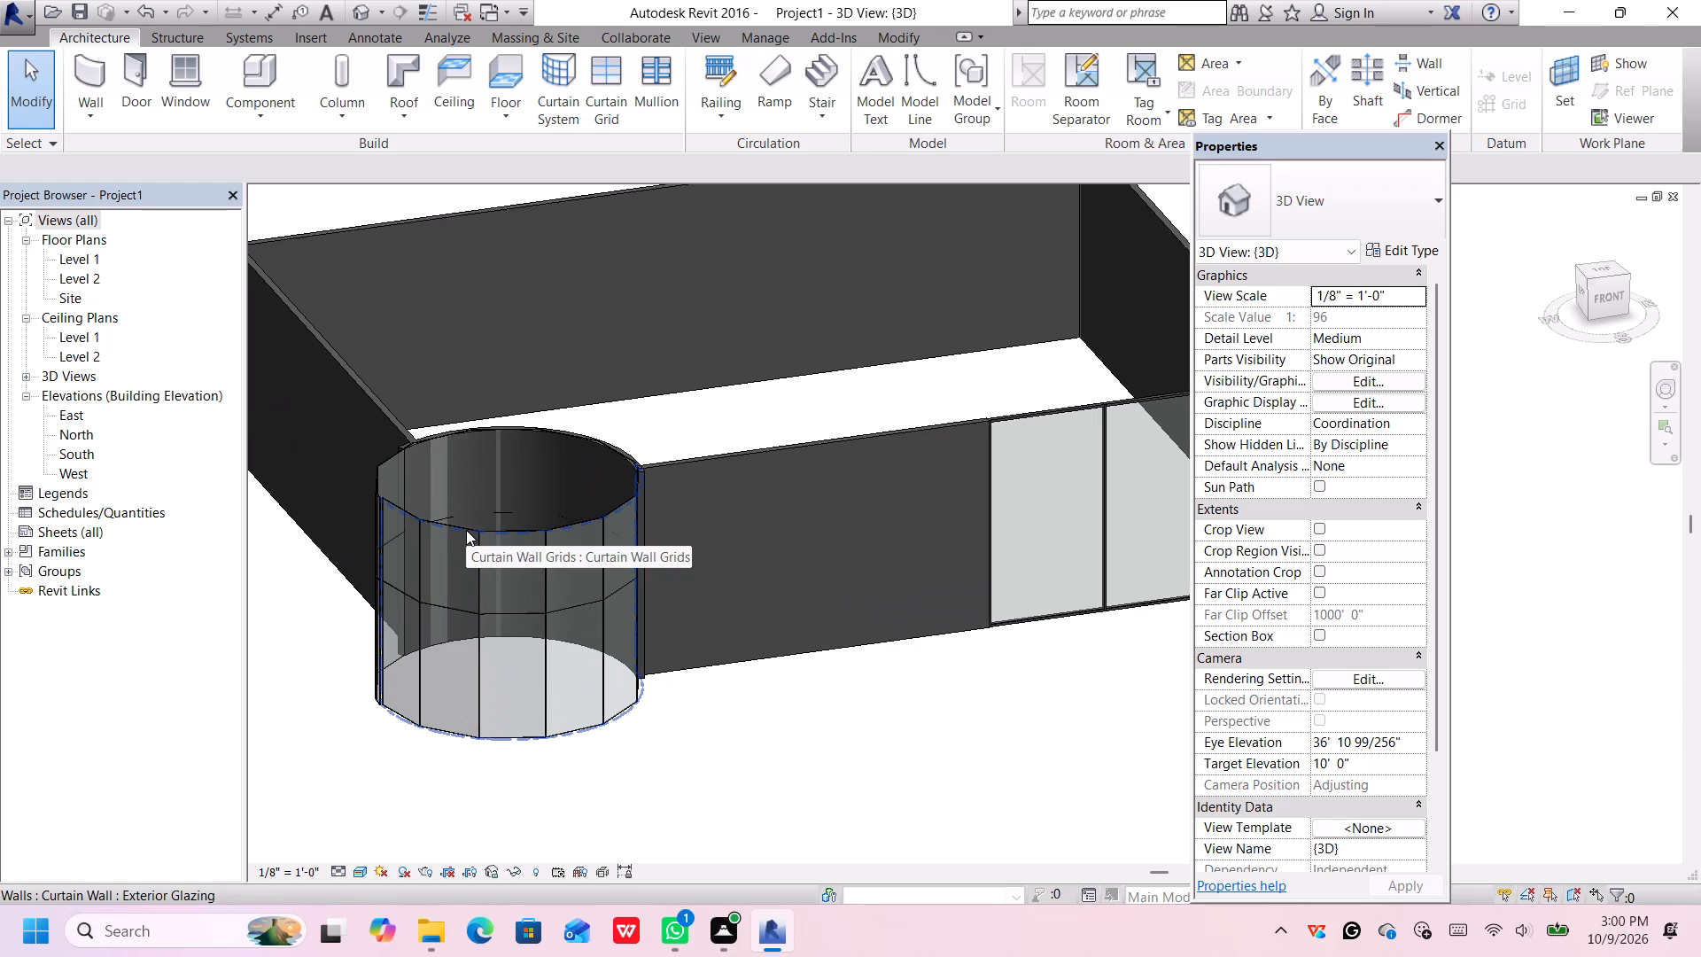
pyautogui.scroll(-2, 653, 574)
pyautogui.moveTo(785, 636); pyautogui.dragTo(693, 648, button='middle')
pyautogui.scroll(-2, 486, 583)
pyautogui.scroll(2, 443, 570)
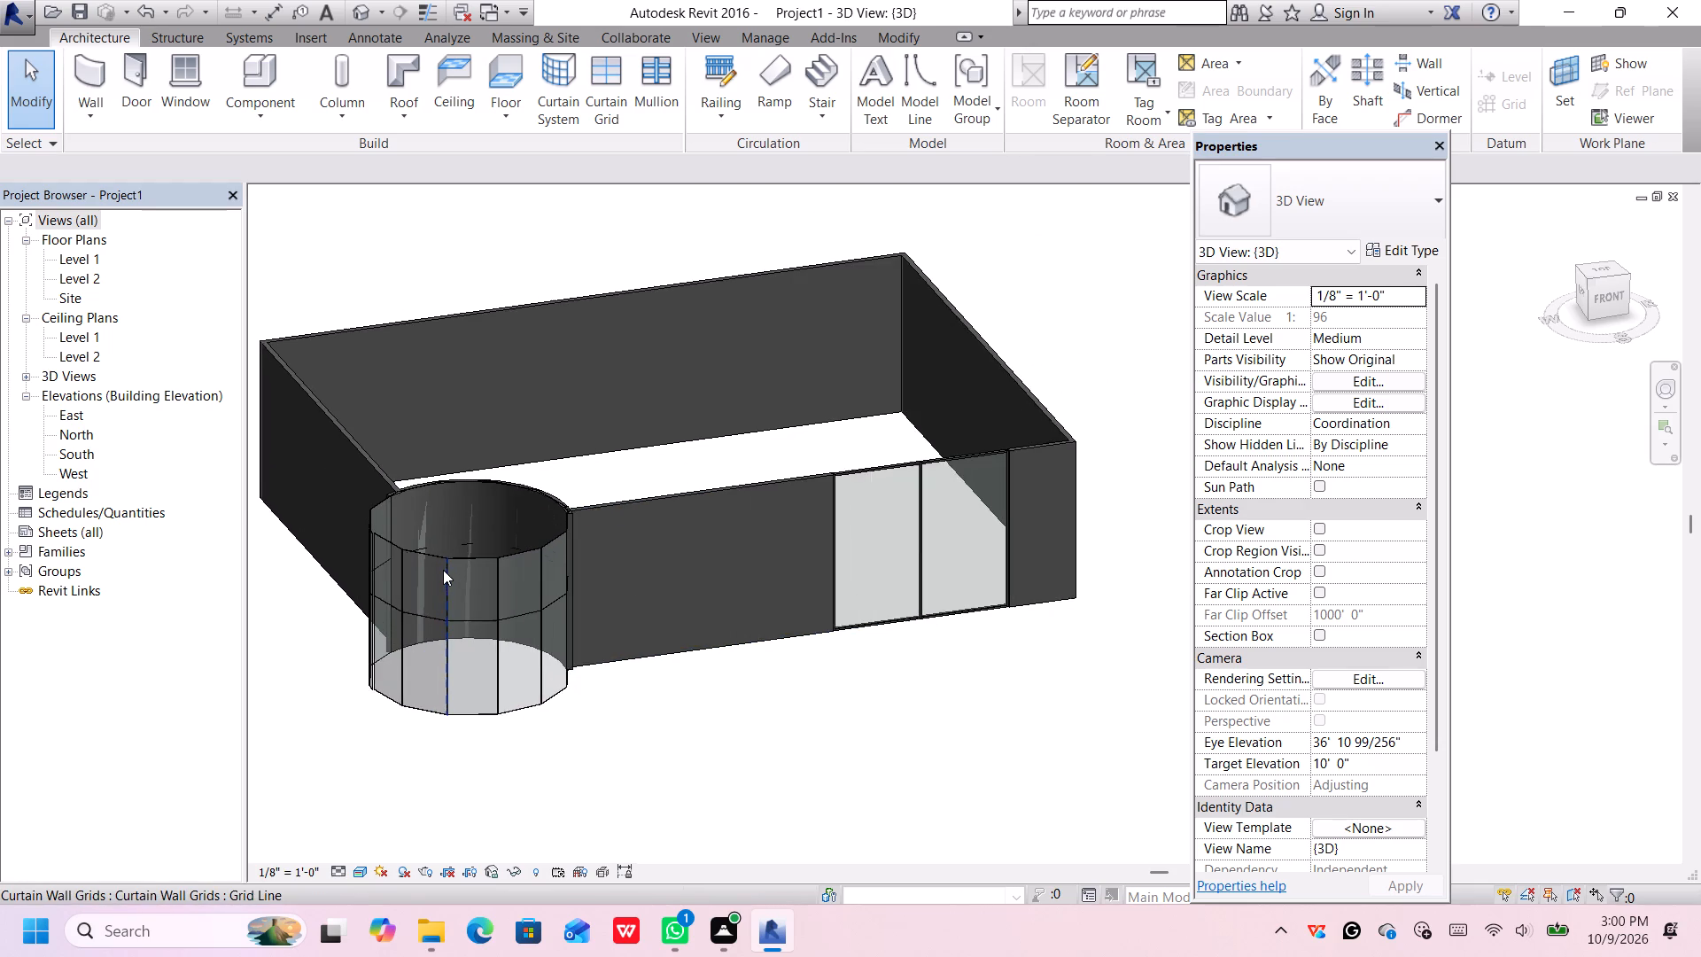
pyautogui.scroll(4, 443, 570)
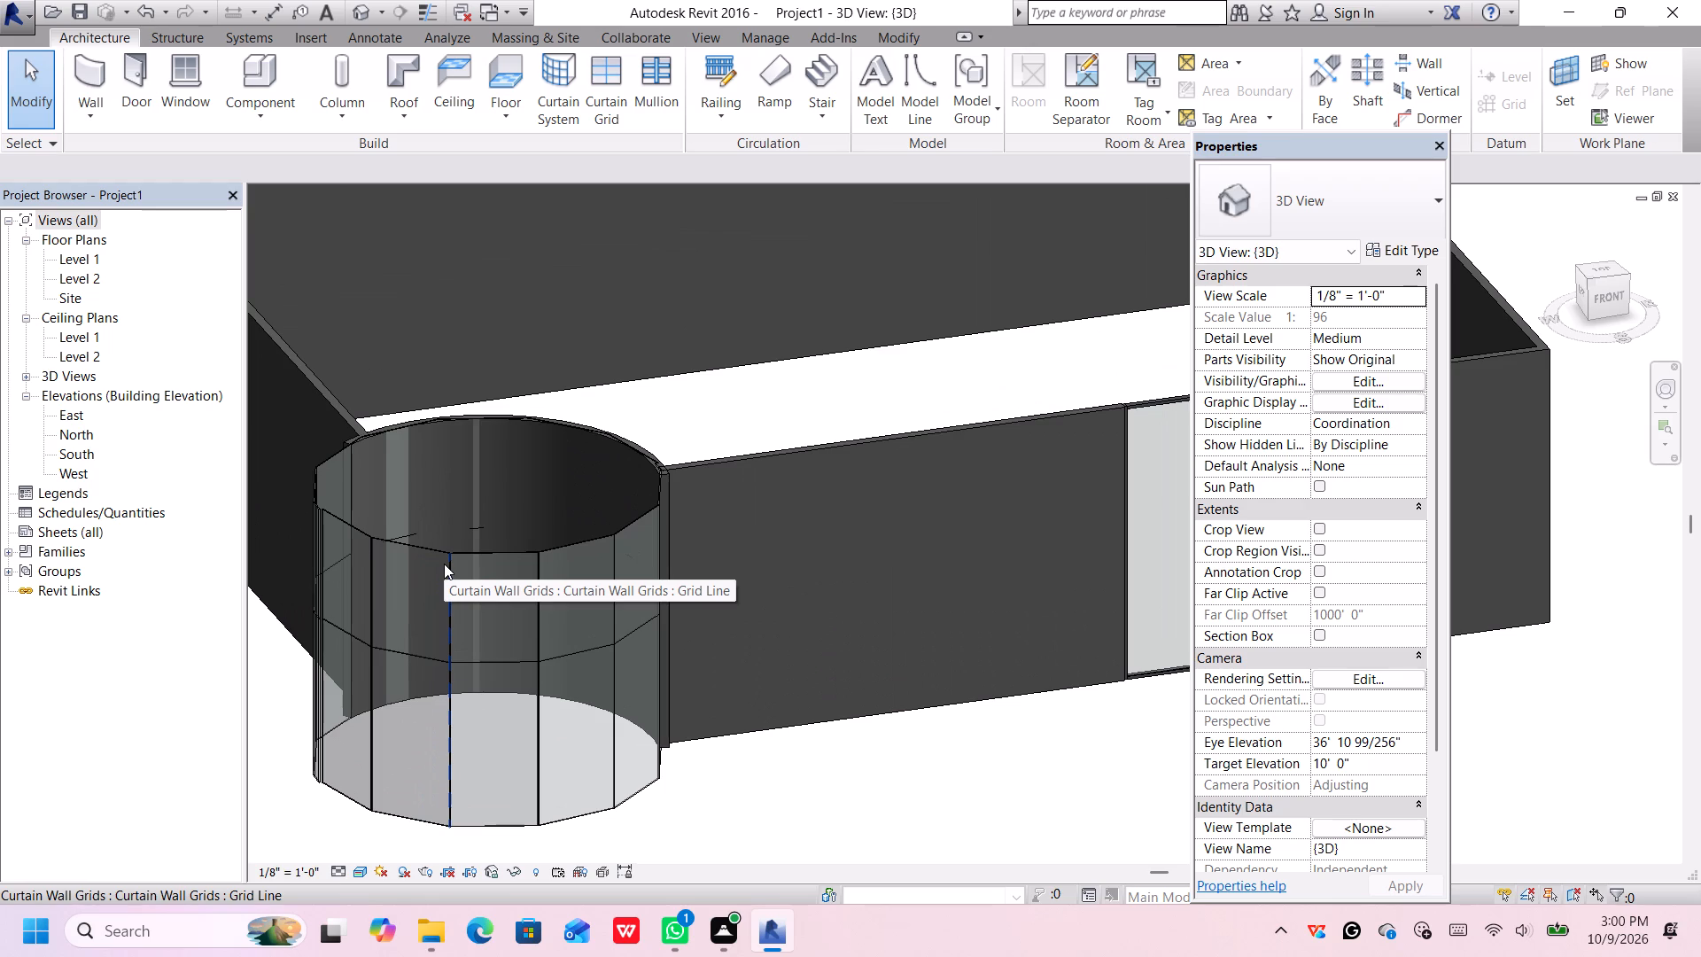
pyautogui.scroll(2, 600, 562)
pyautogui.scroll(-3, 673, 582)
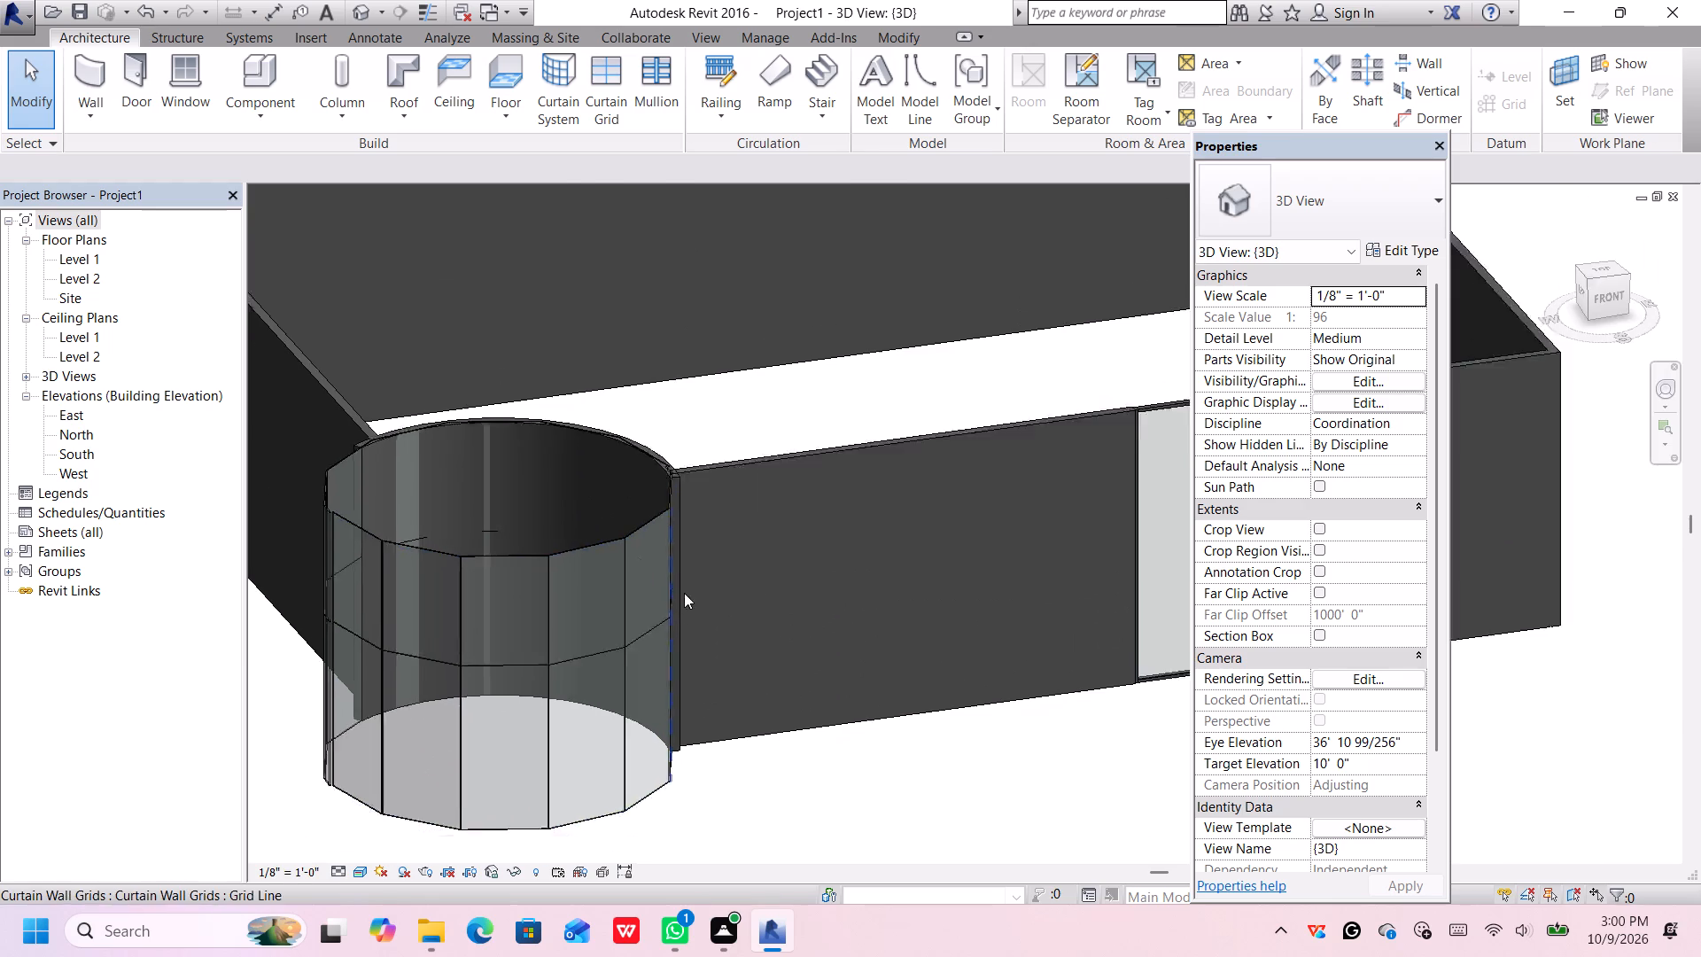
pyautogui.scroll(-1, 684, 593)
pyautogui.moveTo(906, 694); pyautogui.dragTo(821, 645, button='middle')
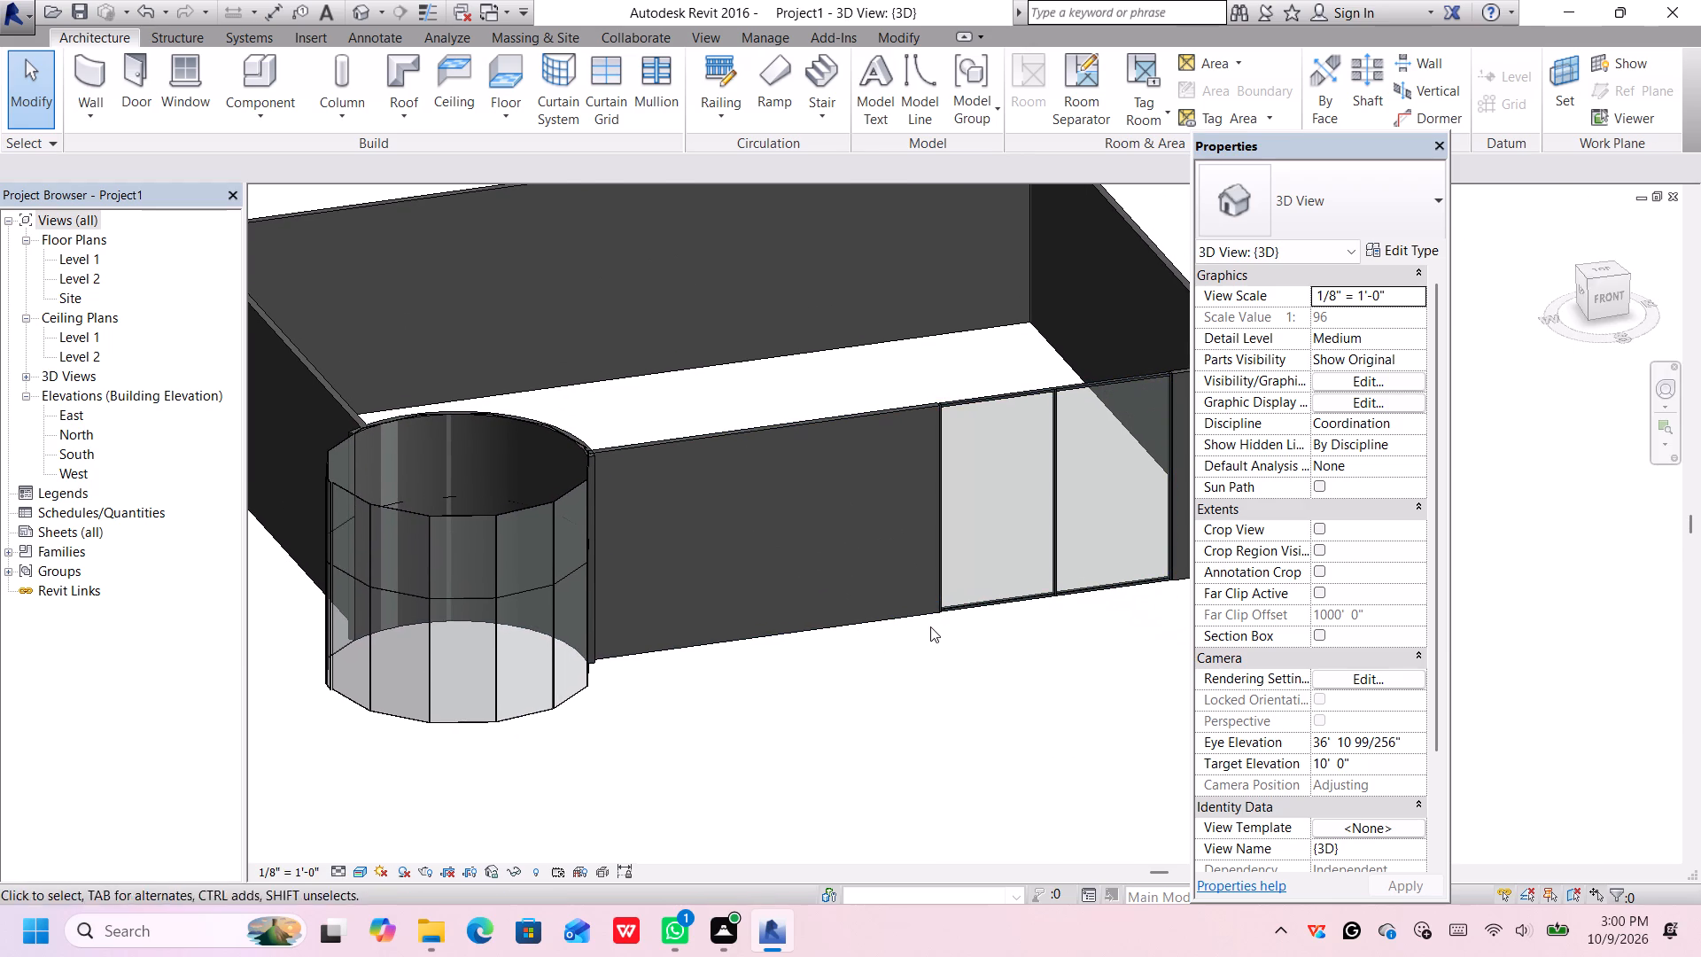
pyautogui.scroll(3, 581, 455)
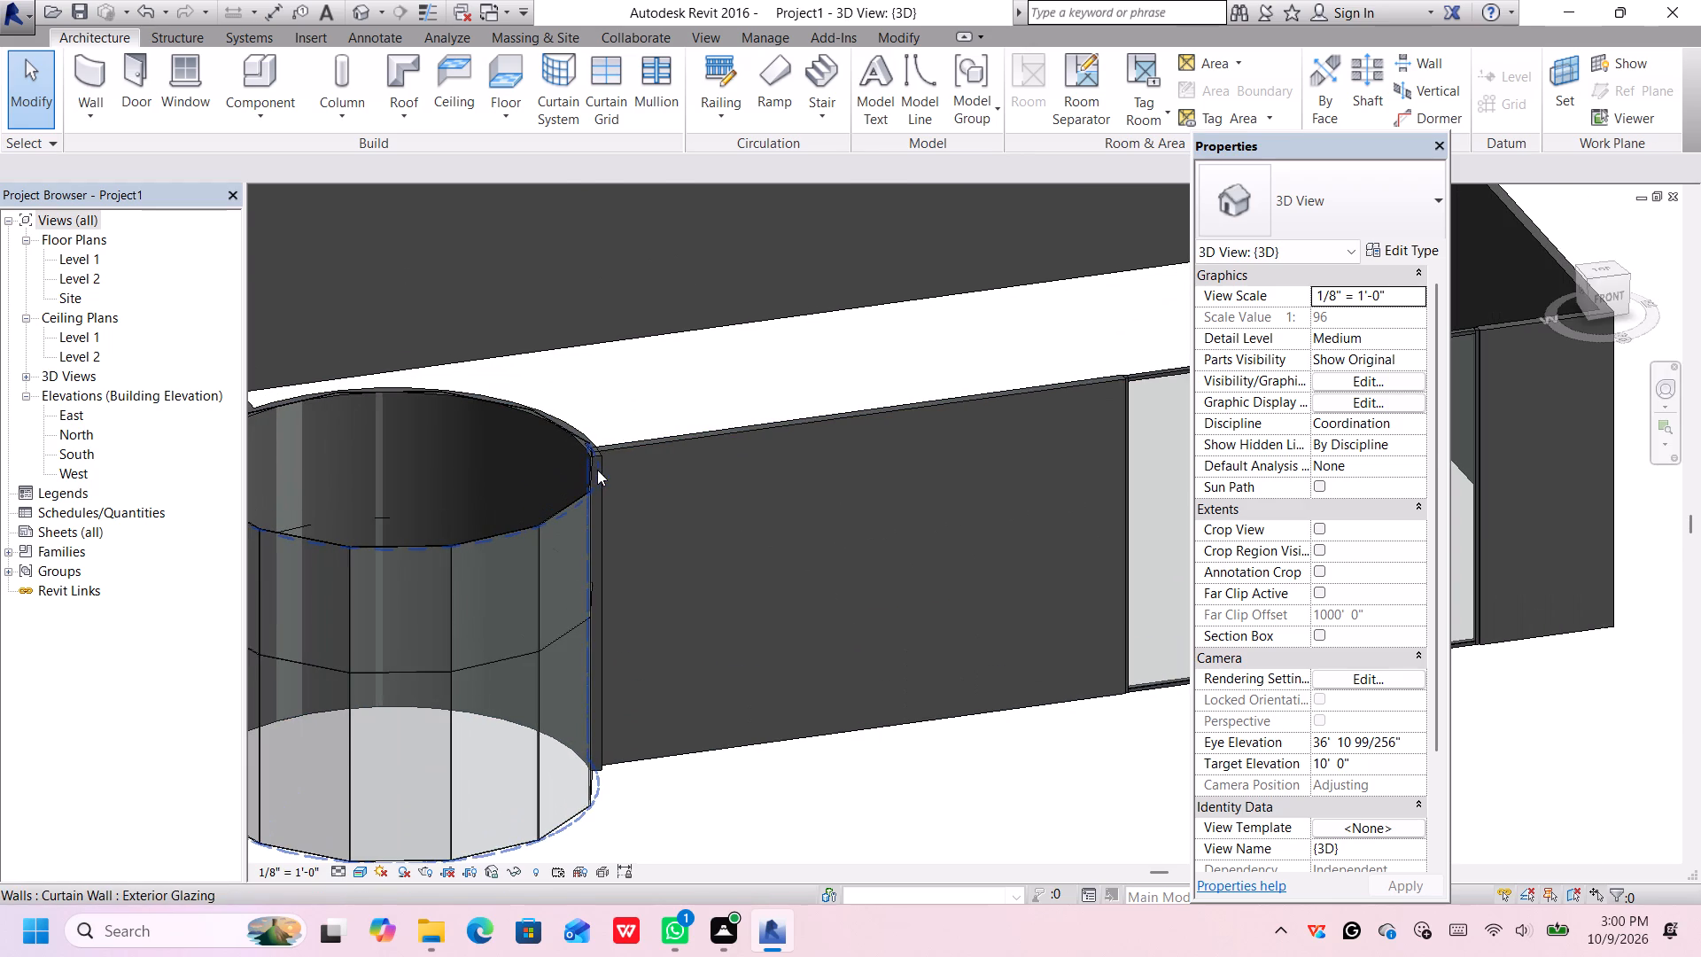
pyautogui.click(620, 449)
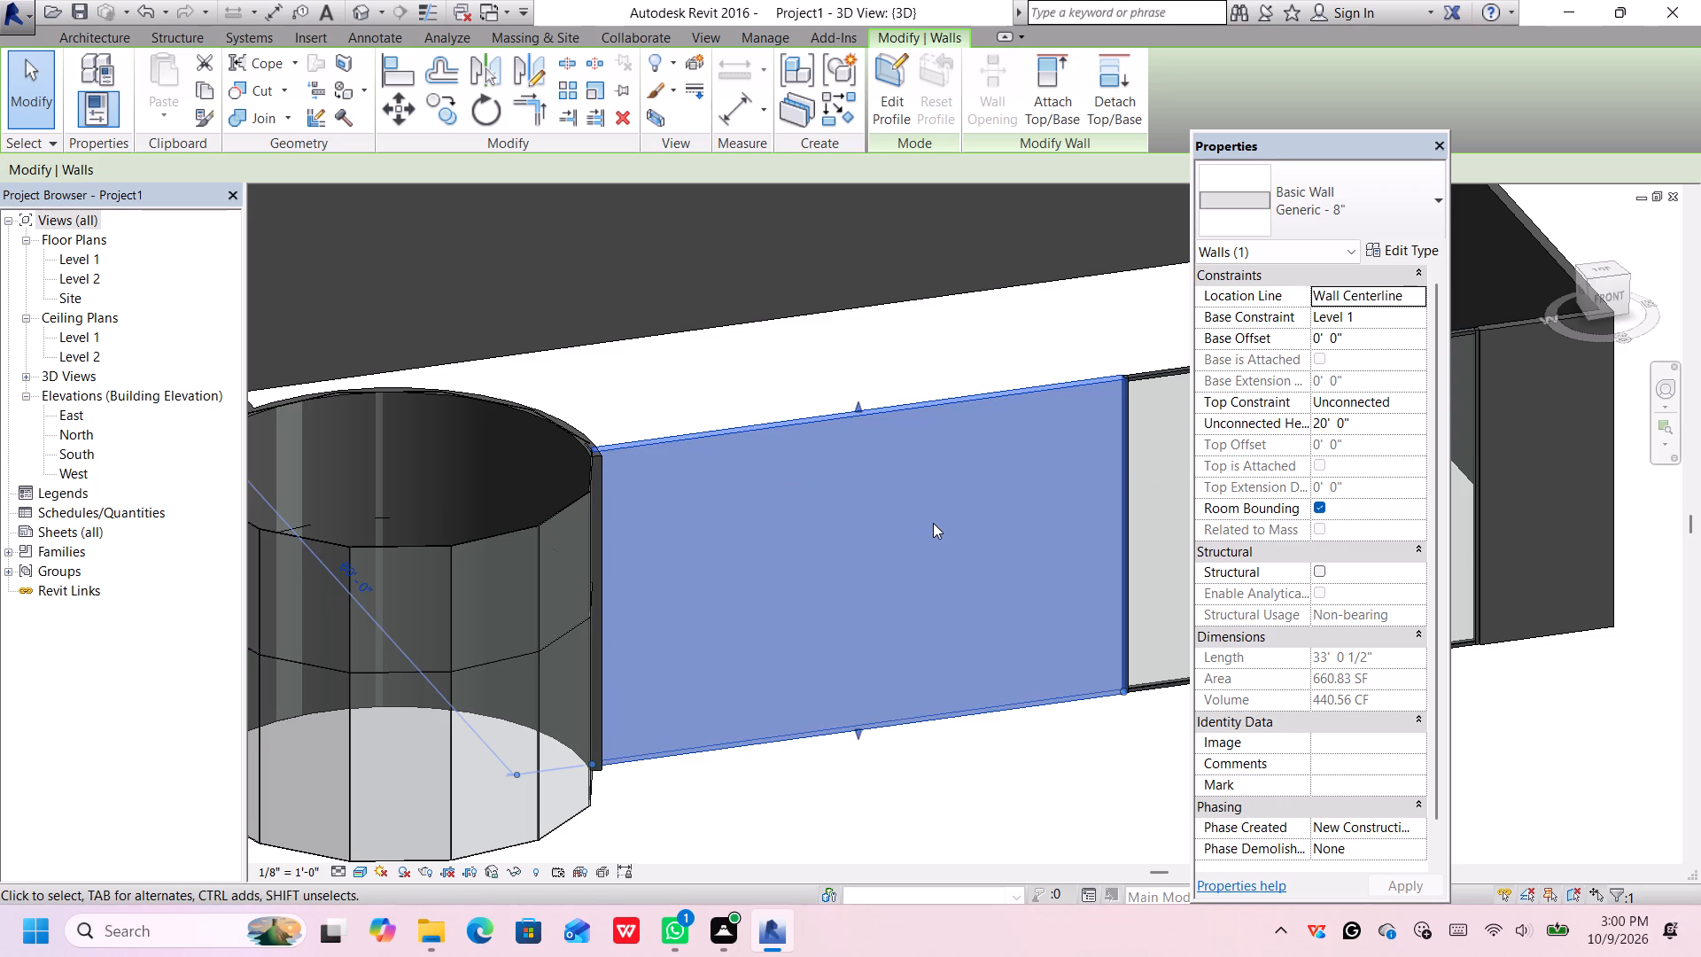
pyautogui.click(929, 797)
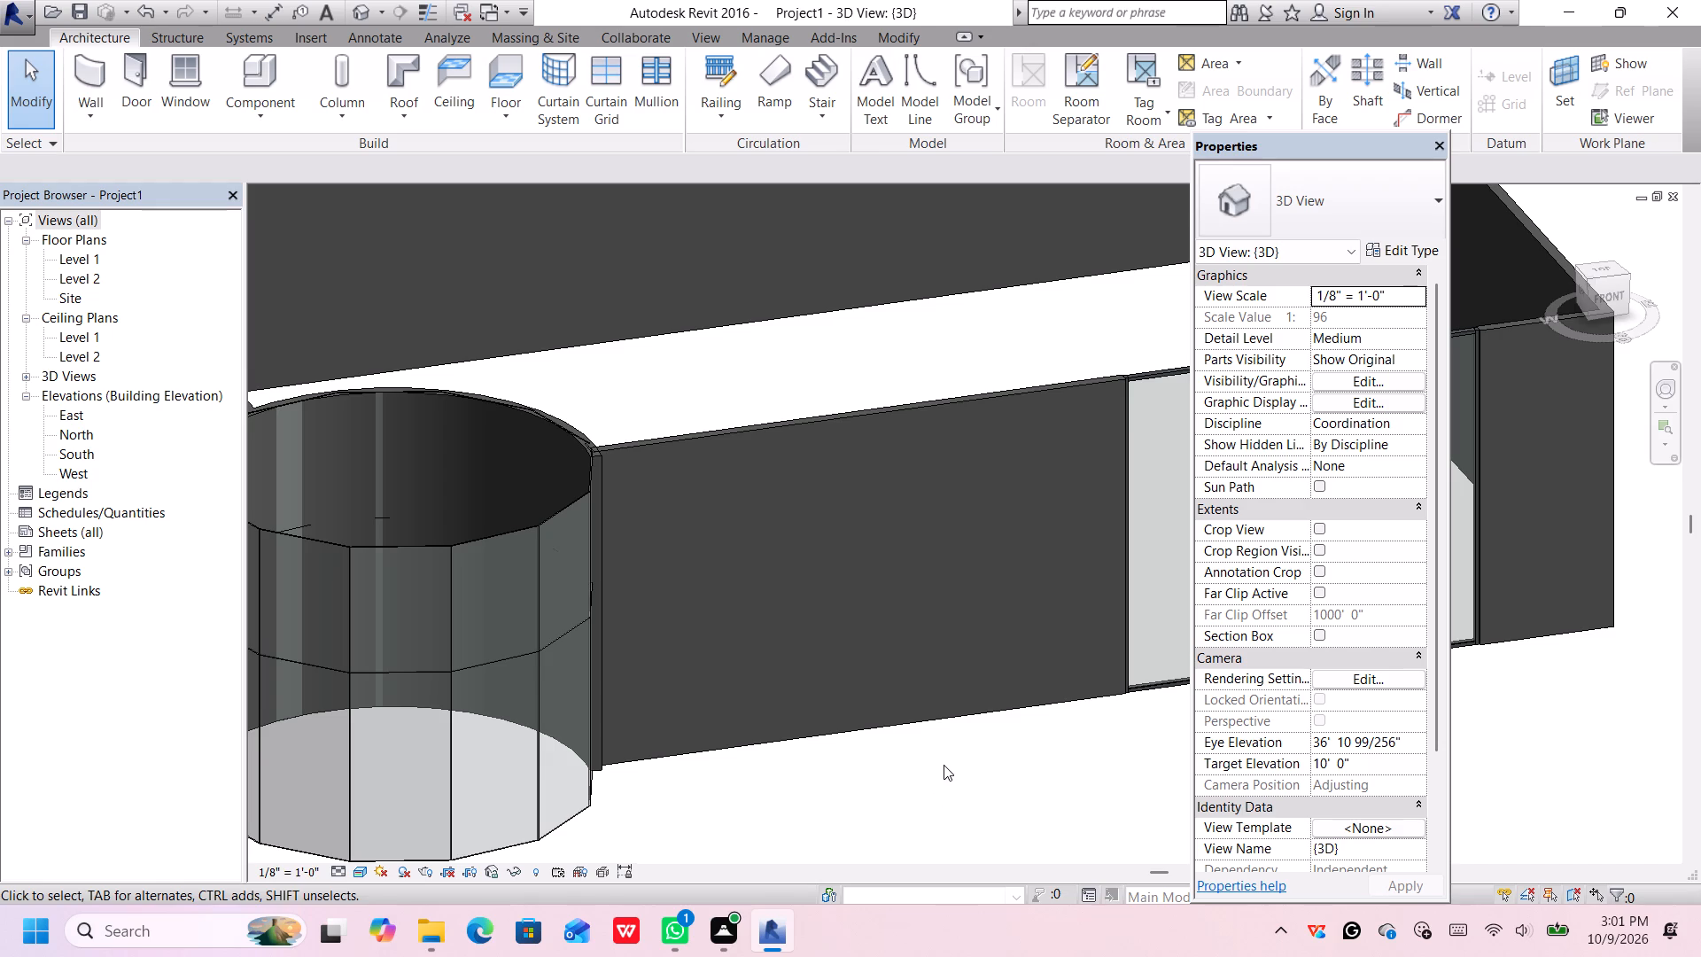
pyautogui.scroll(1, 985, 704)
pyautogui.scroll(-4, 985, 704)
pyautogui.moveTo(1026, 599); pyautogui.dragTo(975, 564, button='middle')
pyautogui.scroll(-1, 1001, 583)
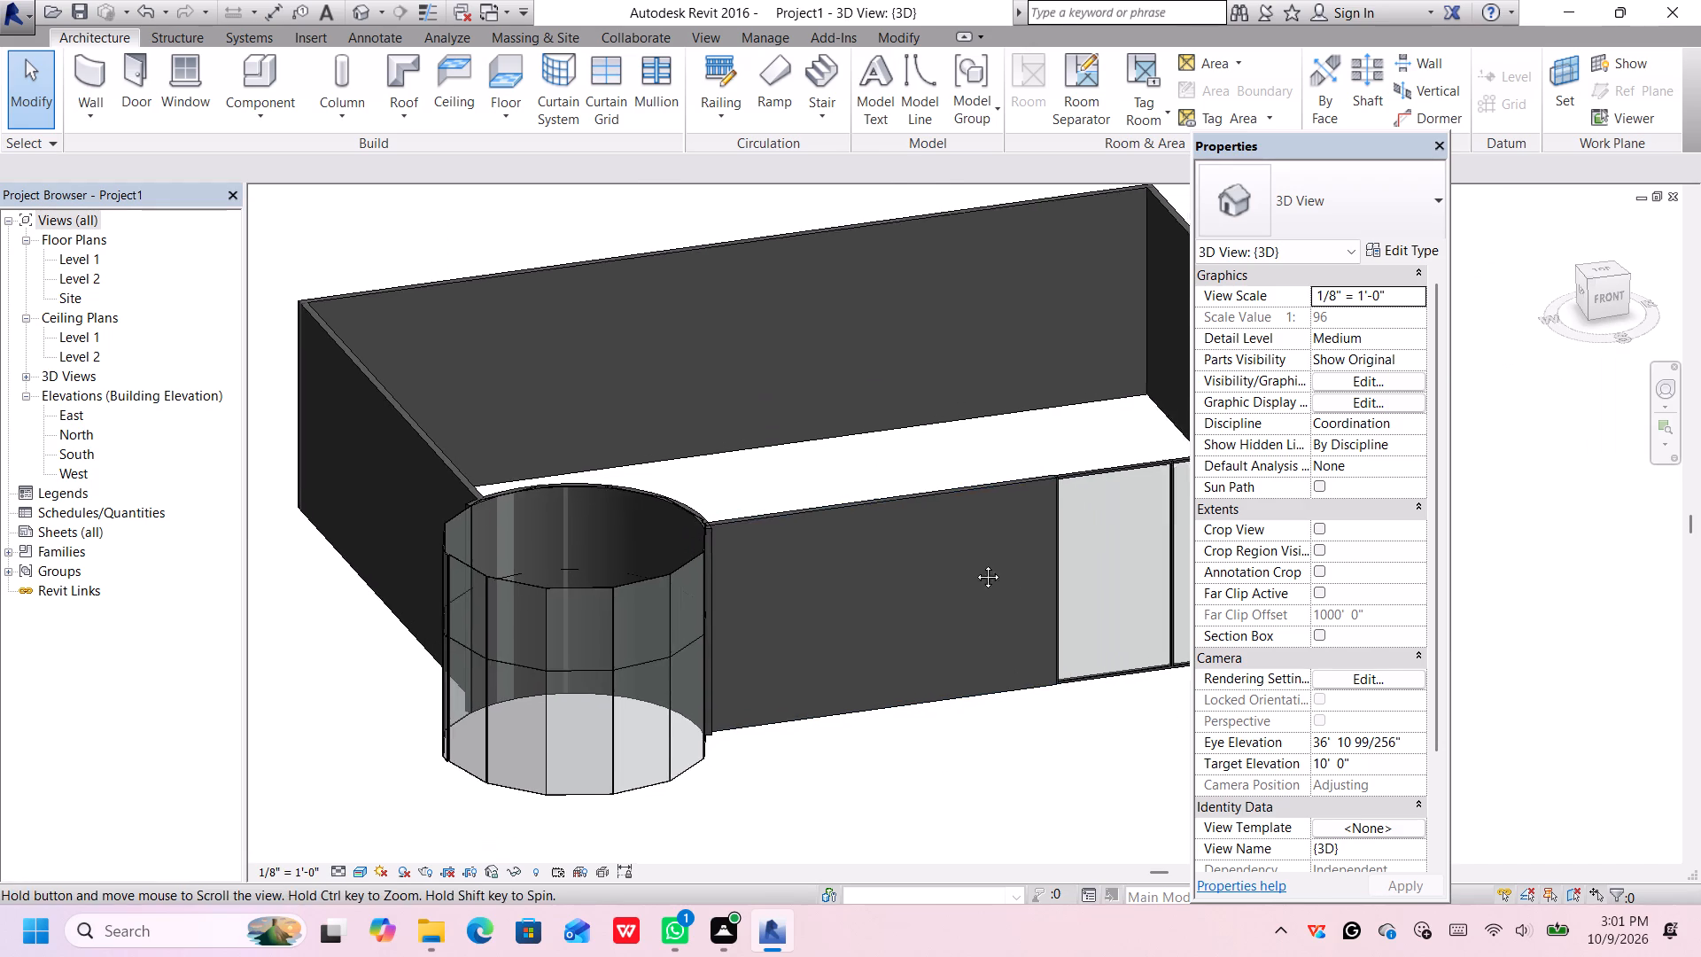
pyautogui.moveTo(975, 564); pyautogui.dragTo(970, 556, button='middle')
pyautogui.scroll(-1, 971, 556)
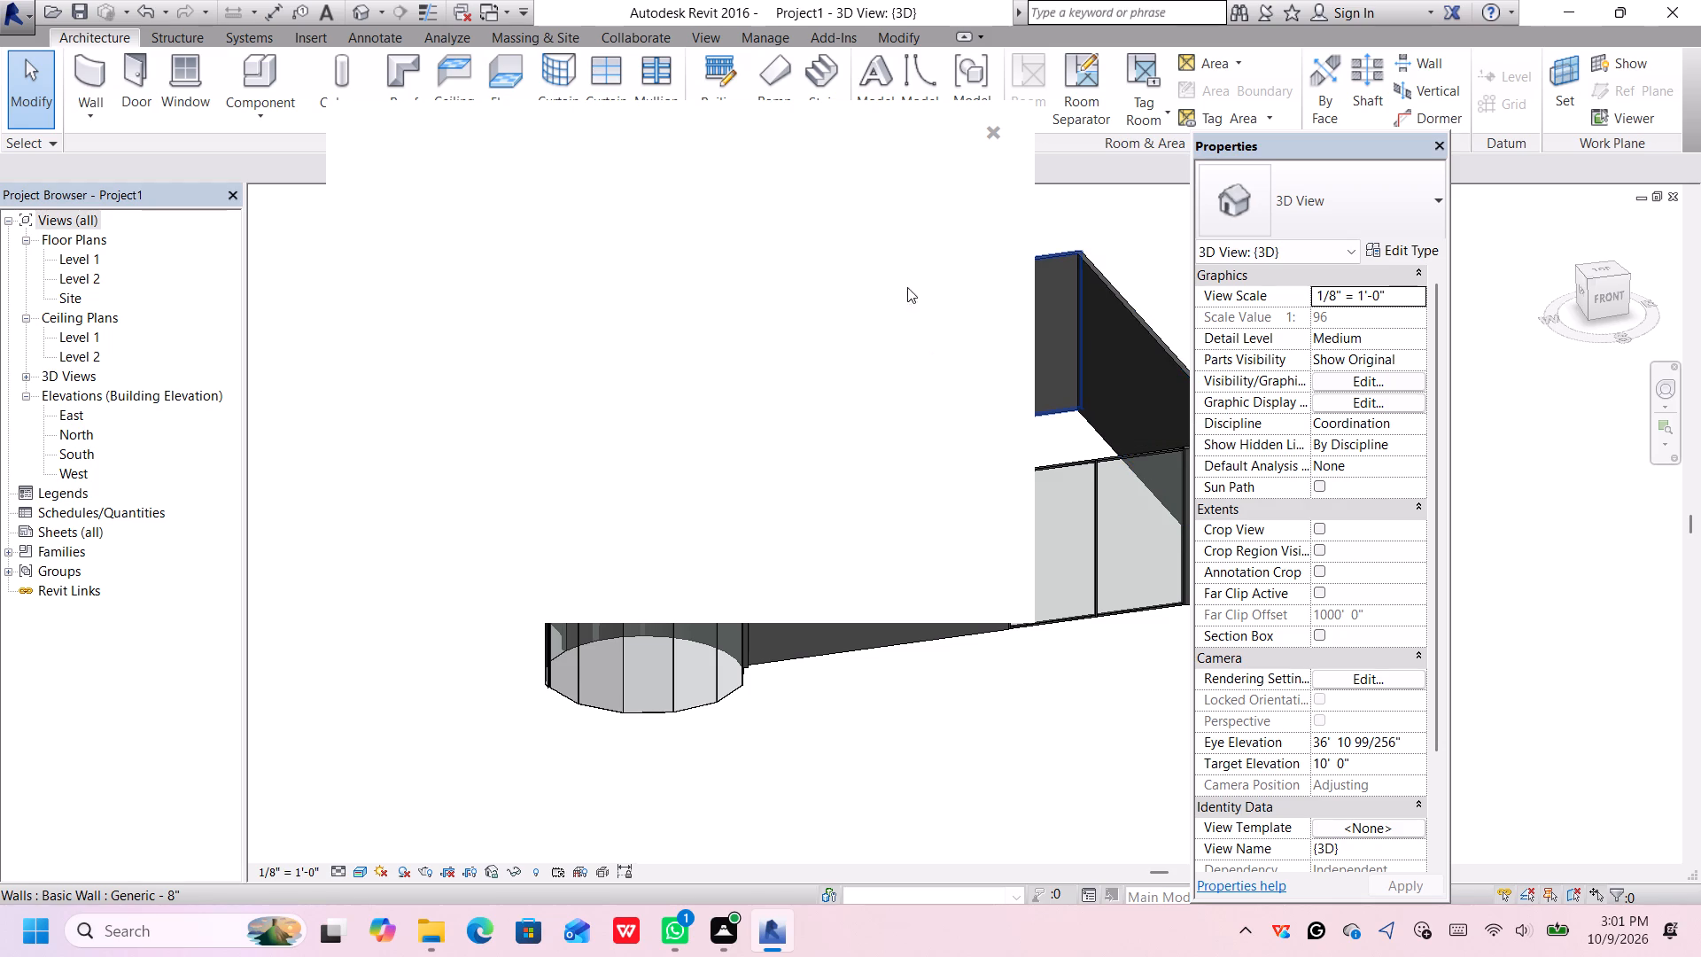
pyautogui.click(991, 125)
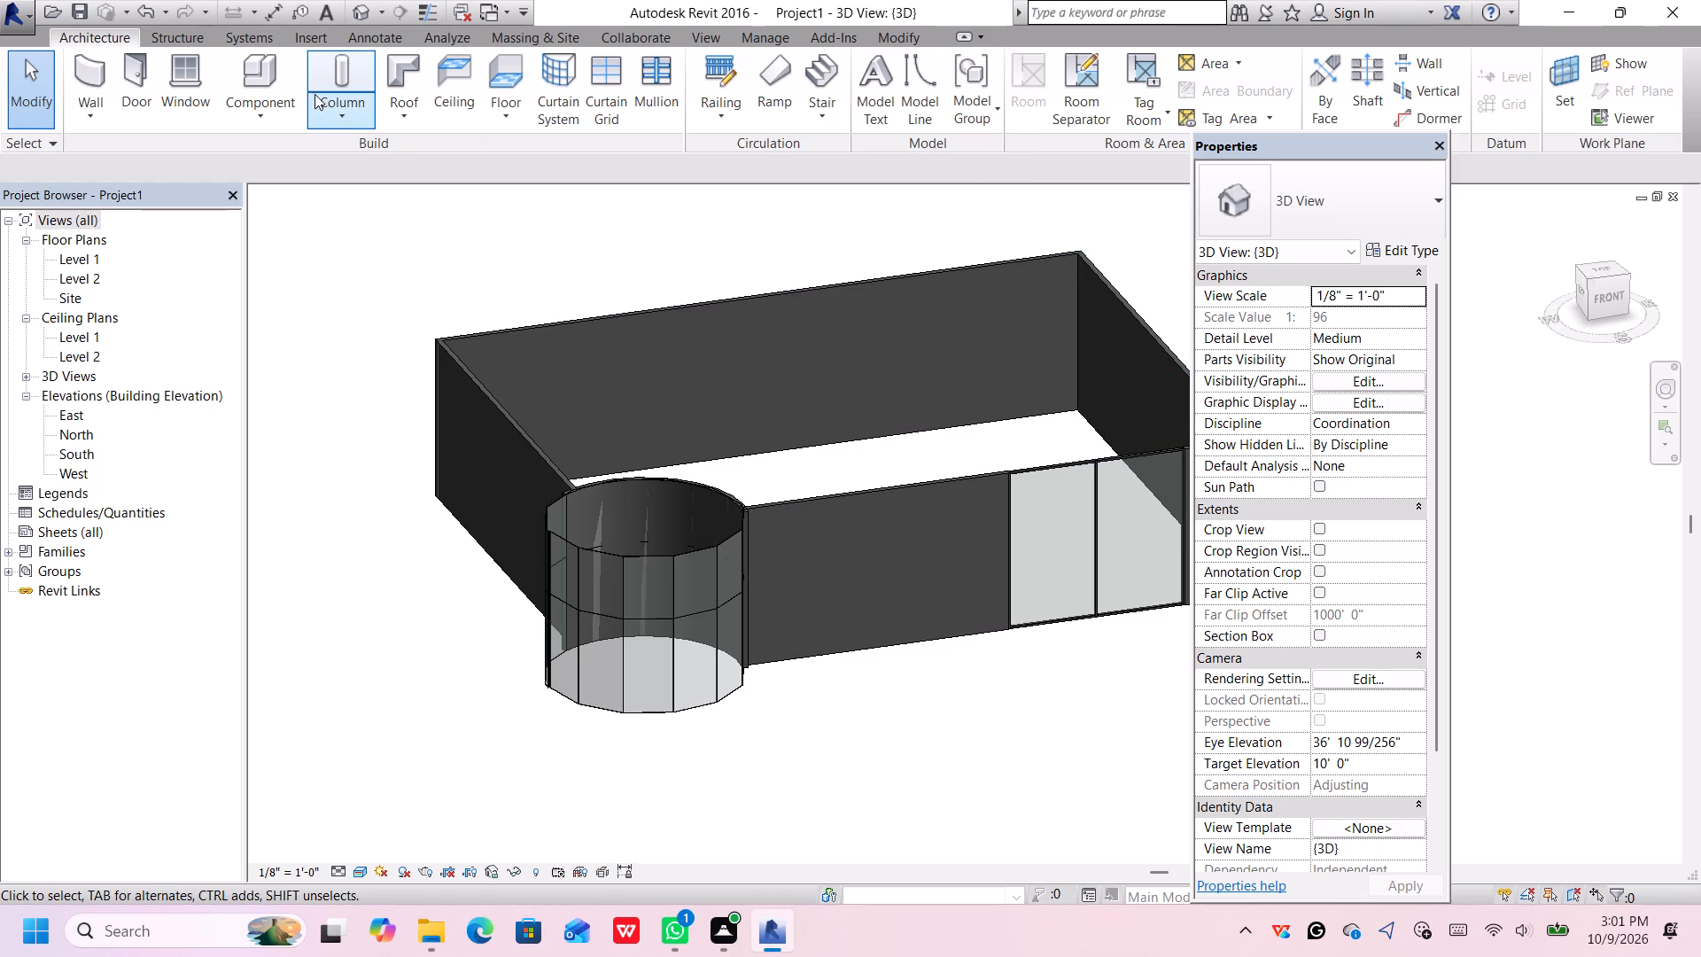
# Start a door placement with Load Family and preview the door families in the US Imperial library's Doors > Commercial folder.
pyautogui.click(260, 66)
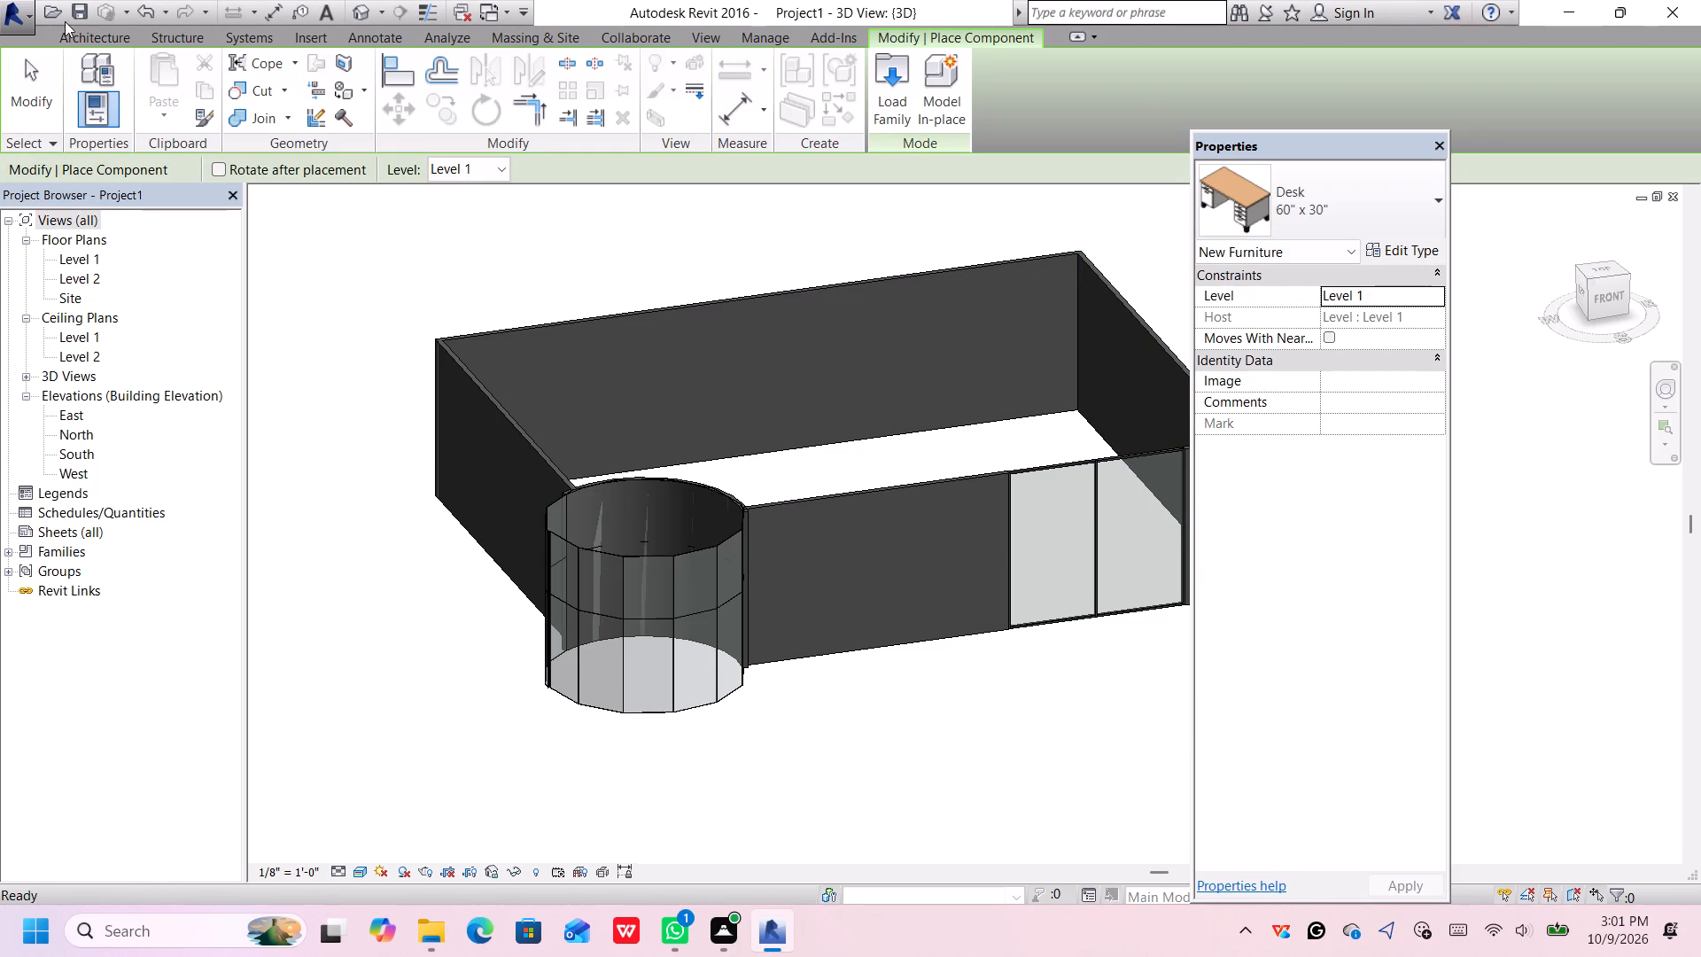
pyautogui.click(74, 37)
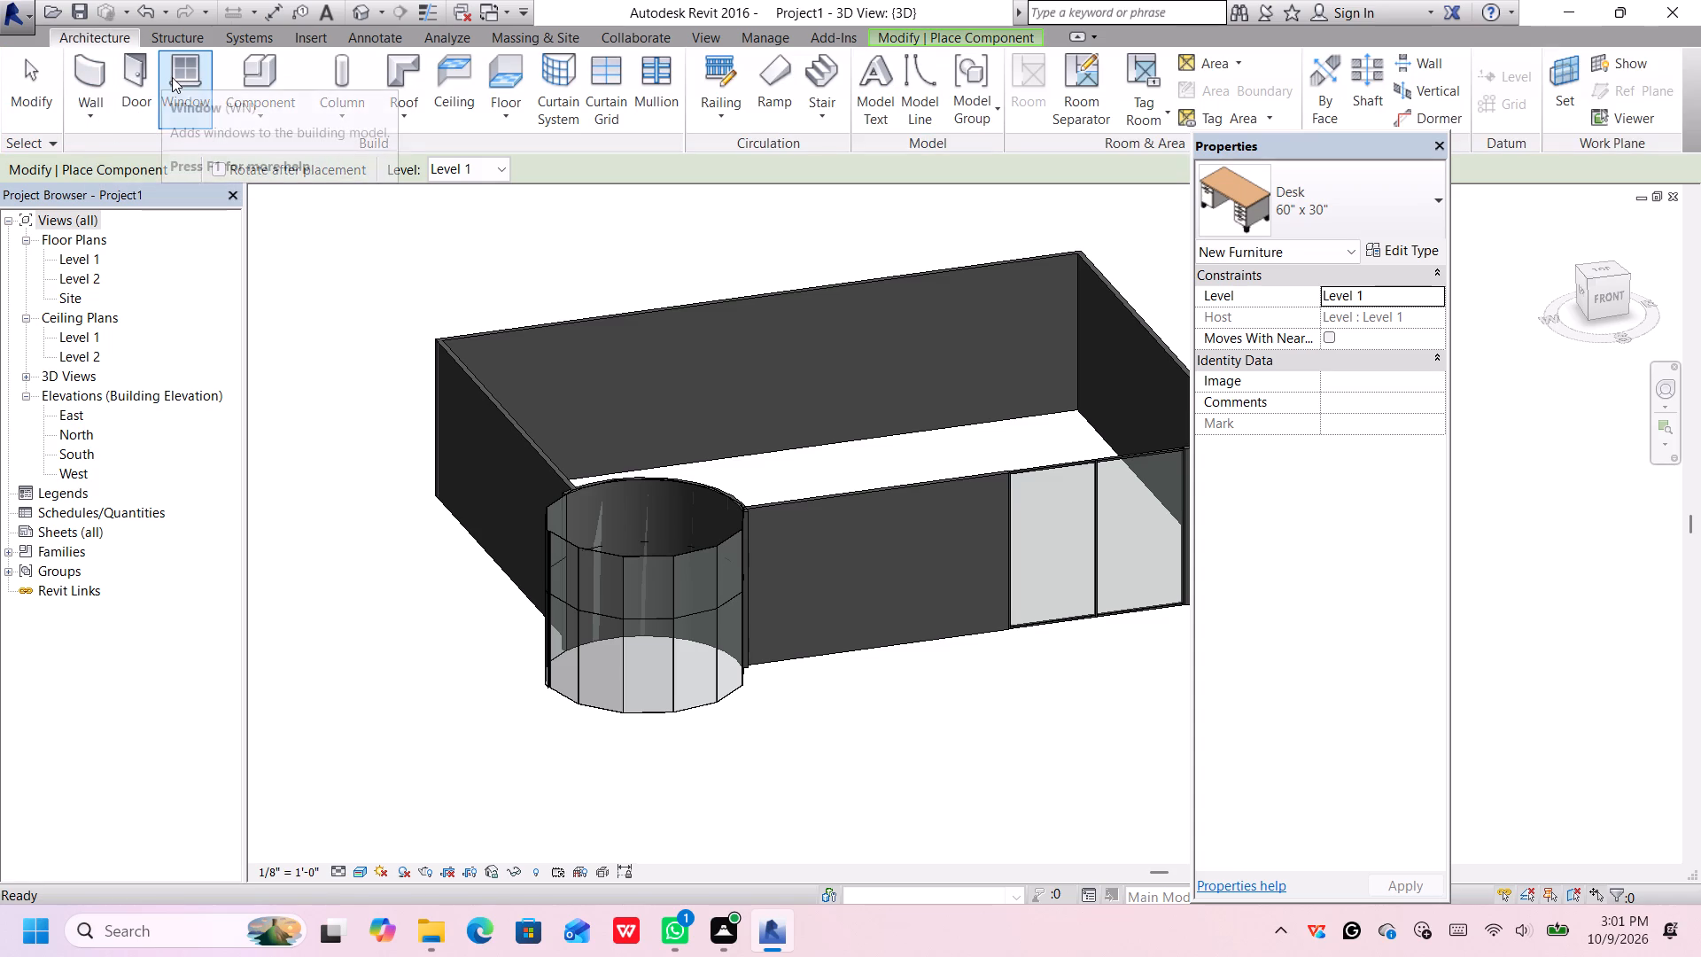
pyautogui.click(130, 80)
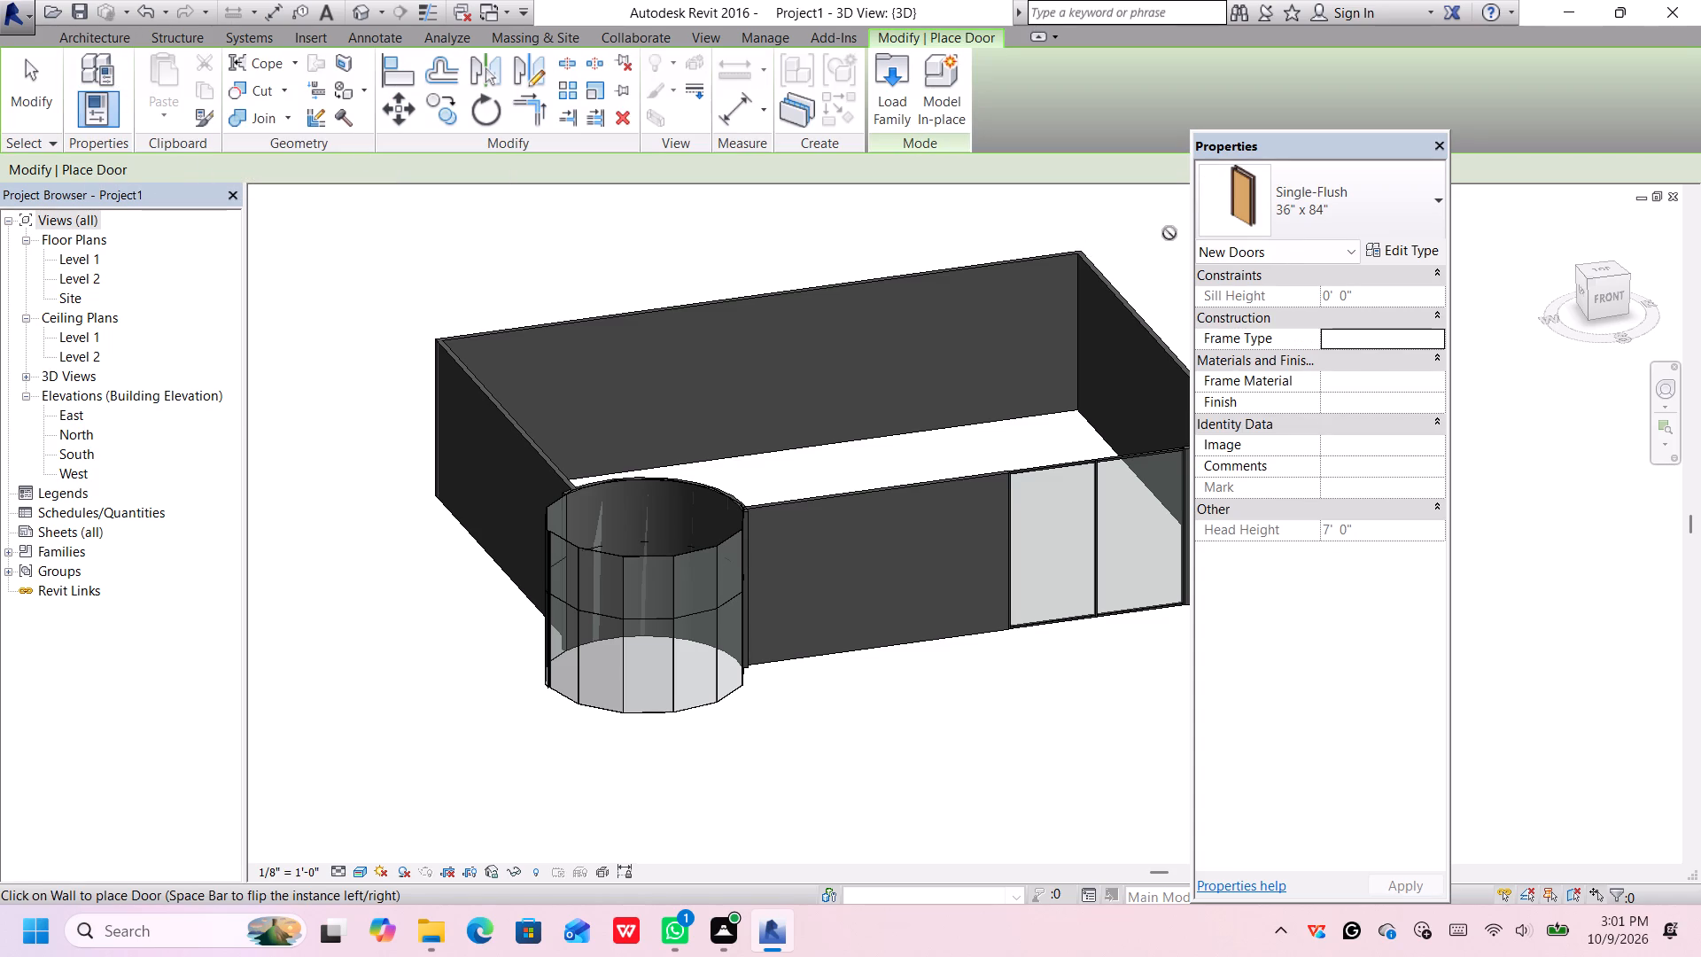
pyautogui.click(884, 63)
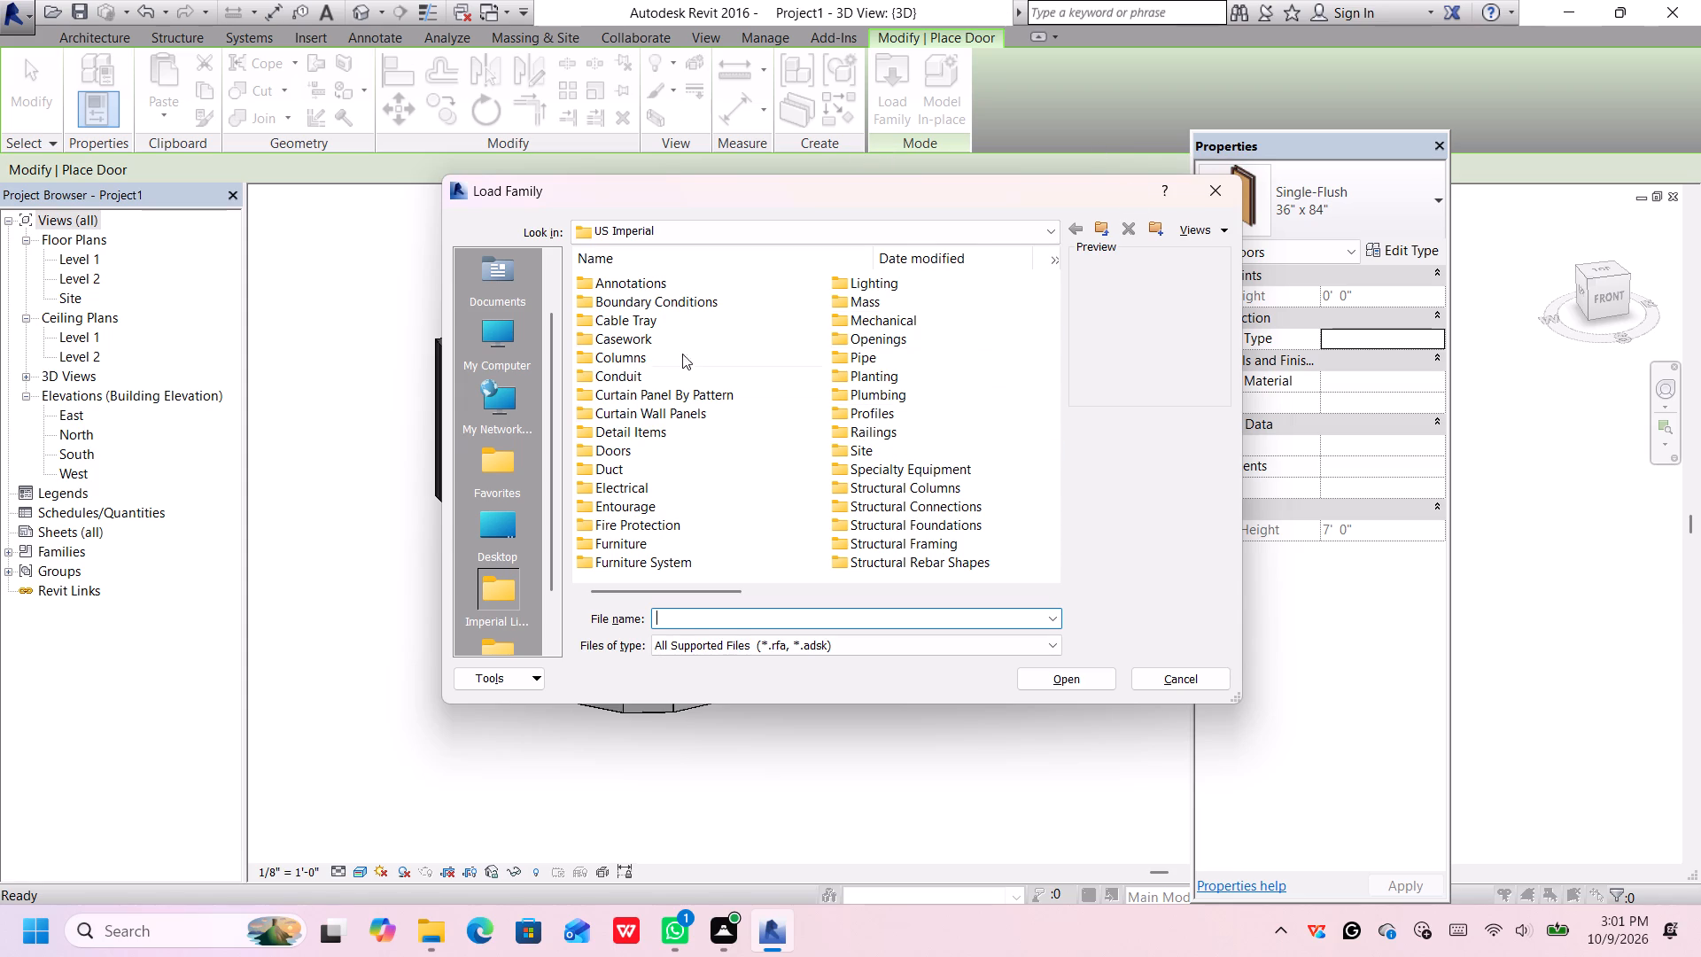
pyautogui.scroll(1, 749, 421)
pyautogui.scroll(-5, 749, 421)
pyautogui.scroll(5, 750, 411)
pyautogui.doubleClick(644, 450)
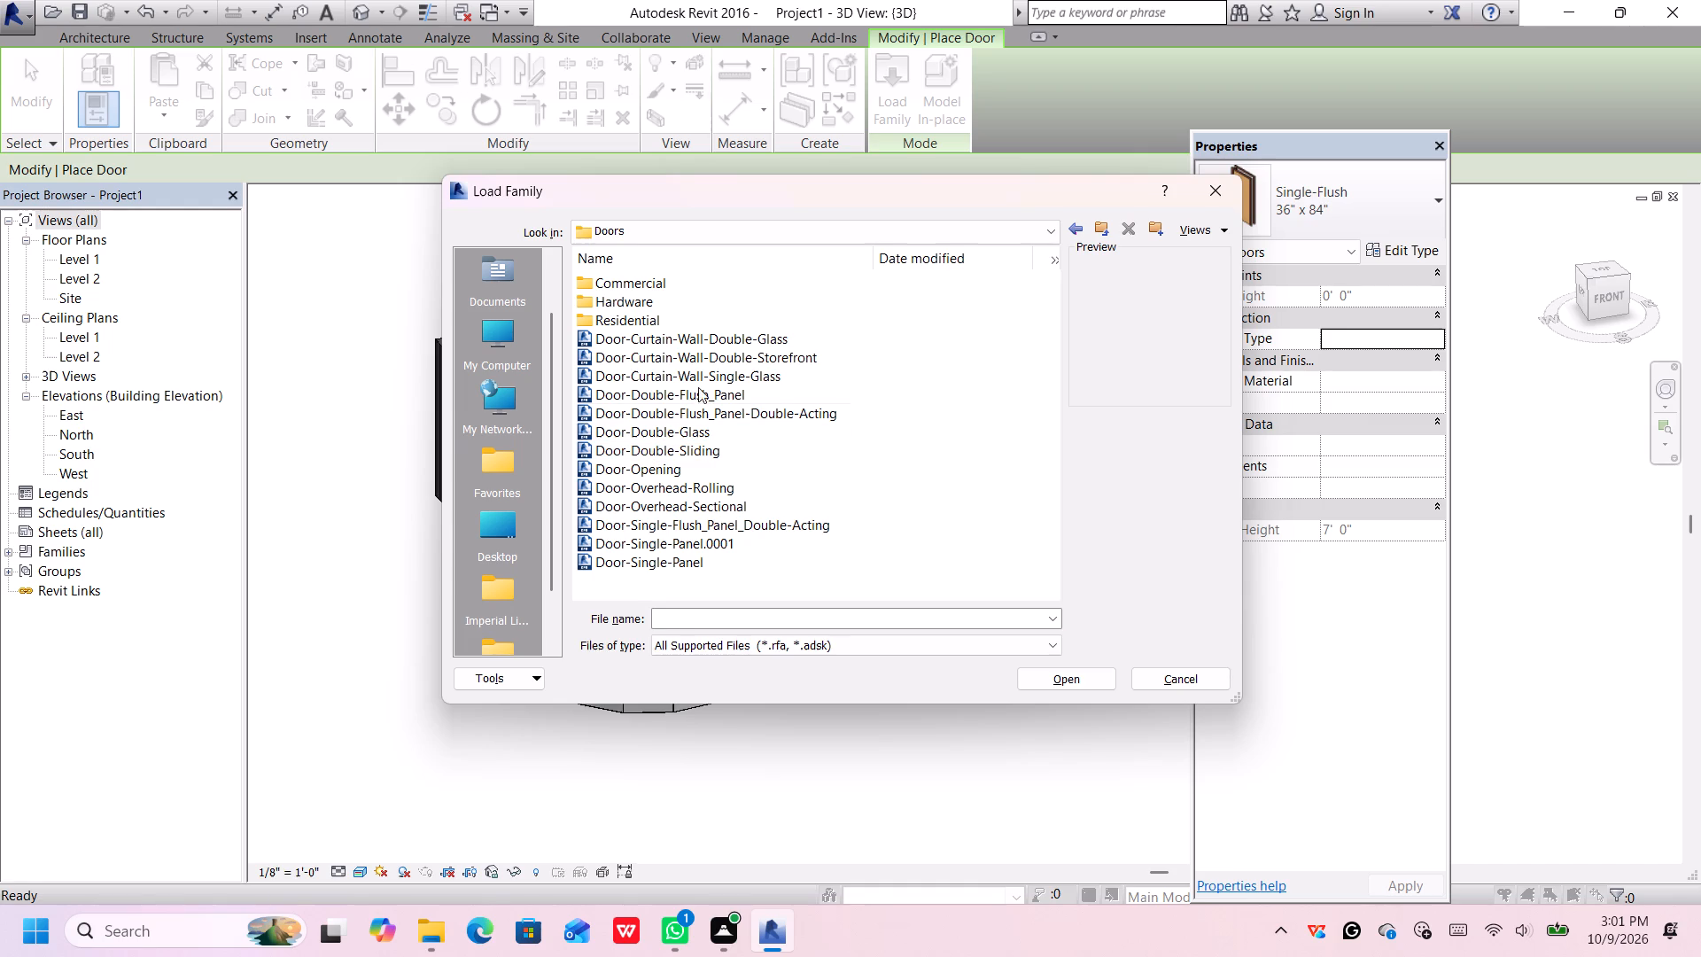
pyautogui.doubleClick(742, 284)
pyautogui.click(765, 281)
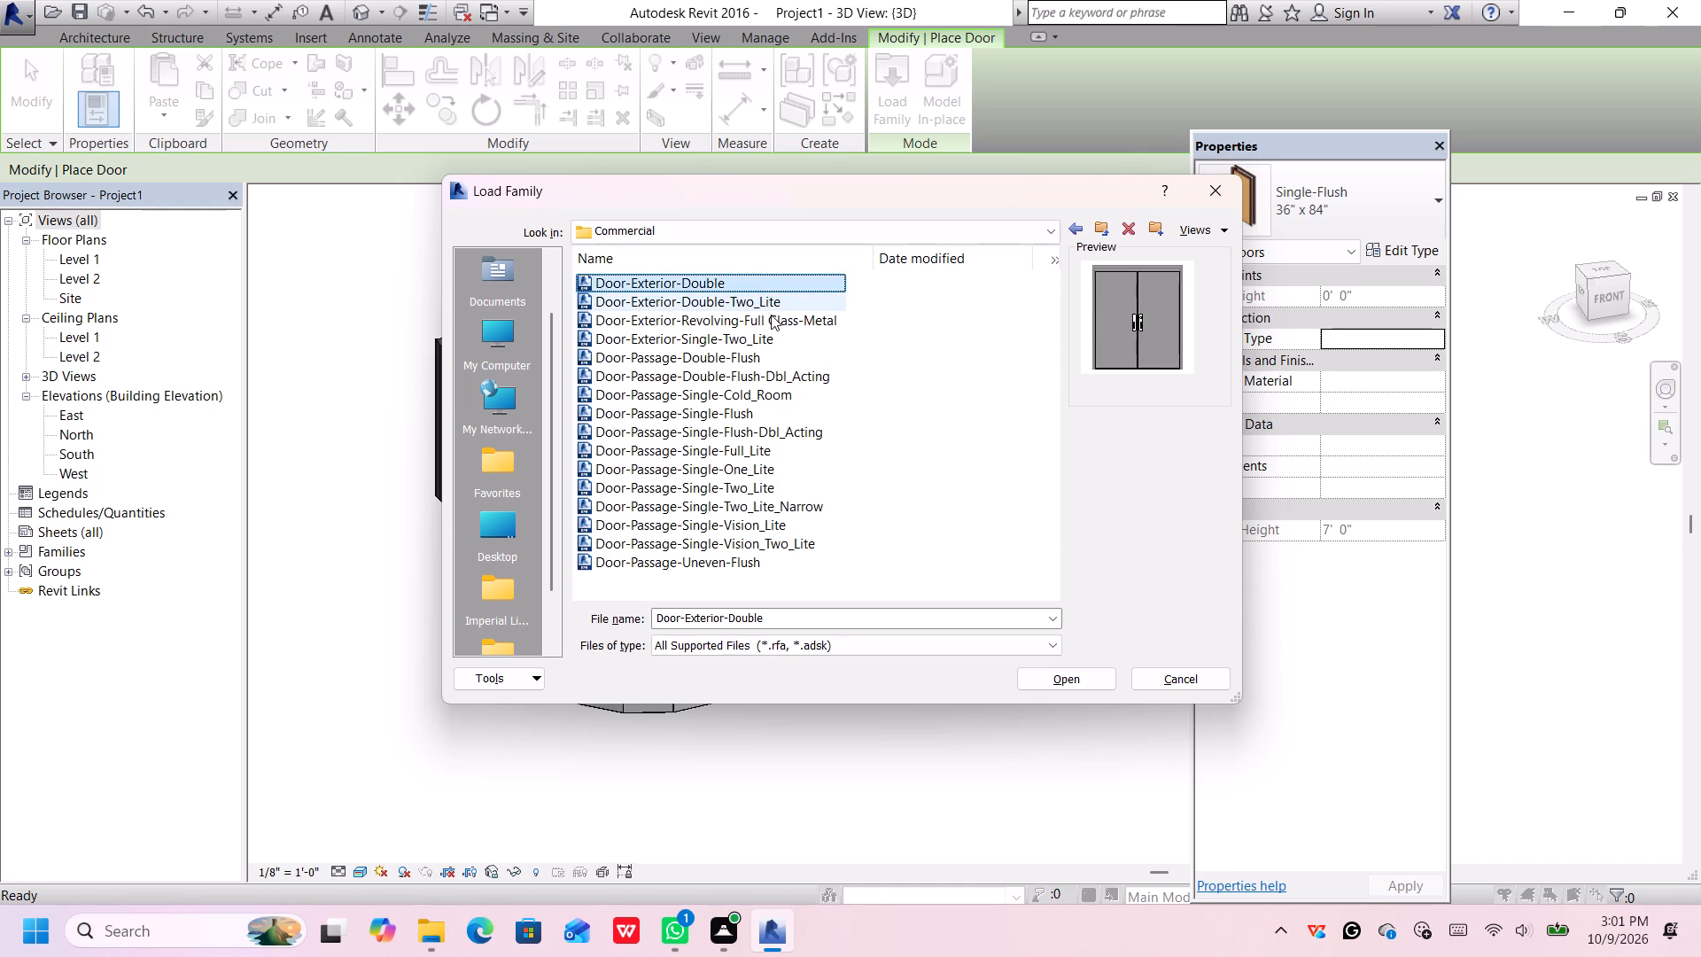
pyautogui.click(771, 315)
pyautogui.click(775, 294)
pyautogui.click(782, 323)
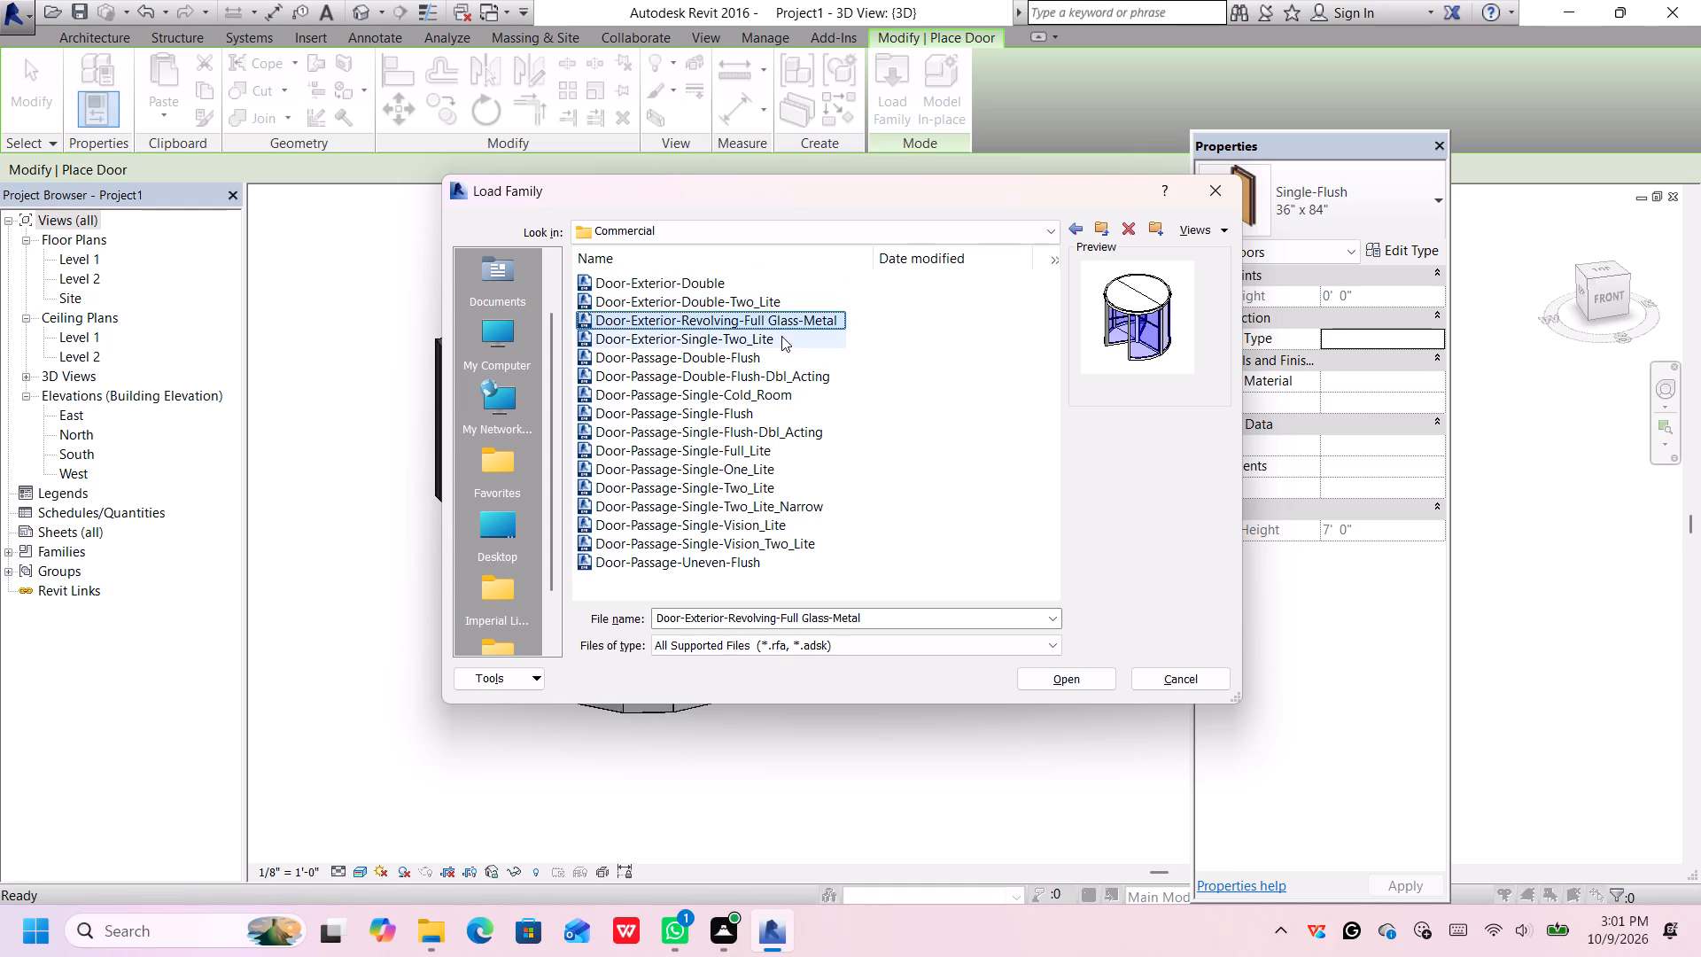
pyautogui.click(785, 350)
pyautogui.click(784, 328)
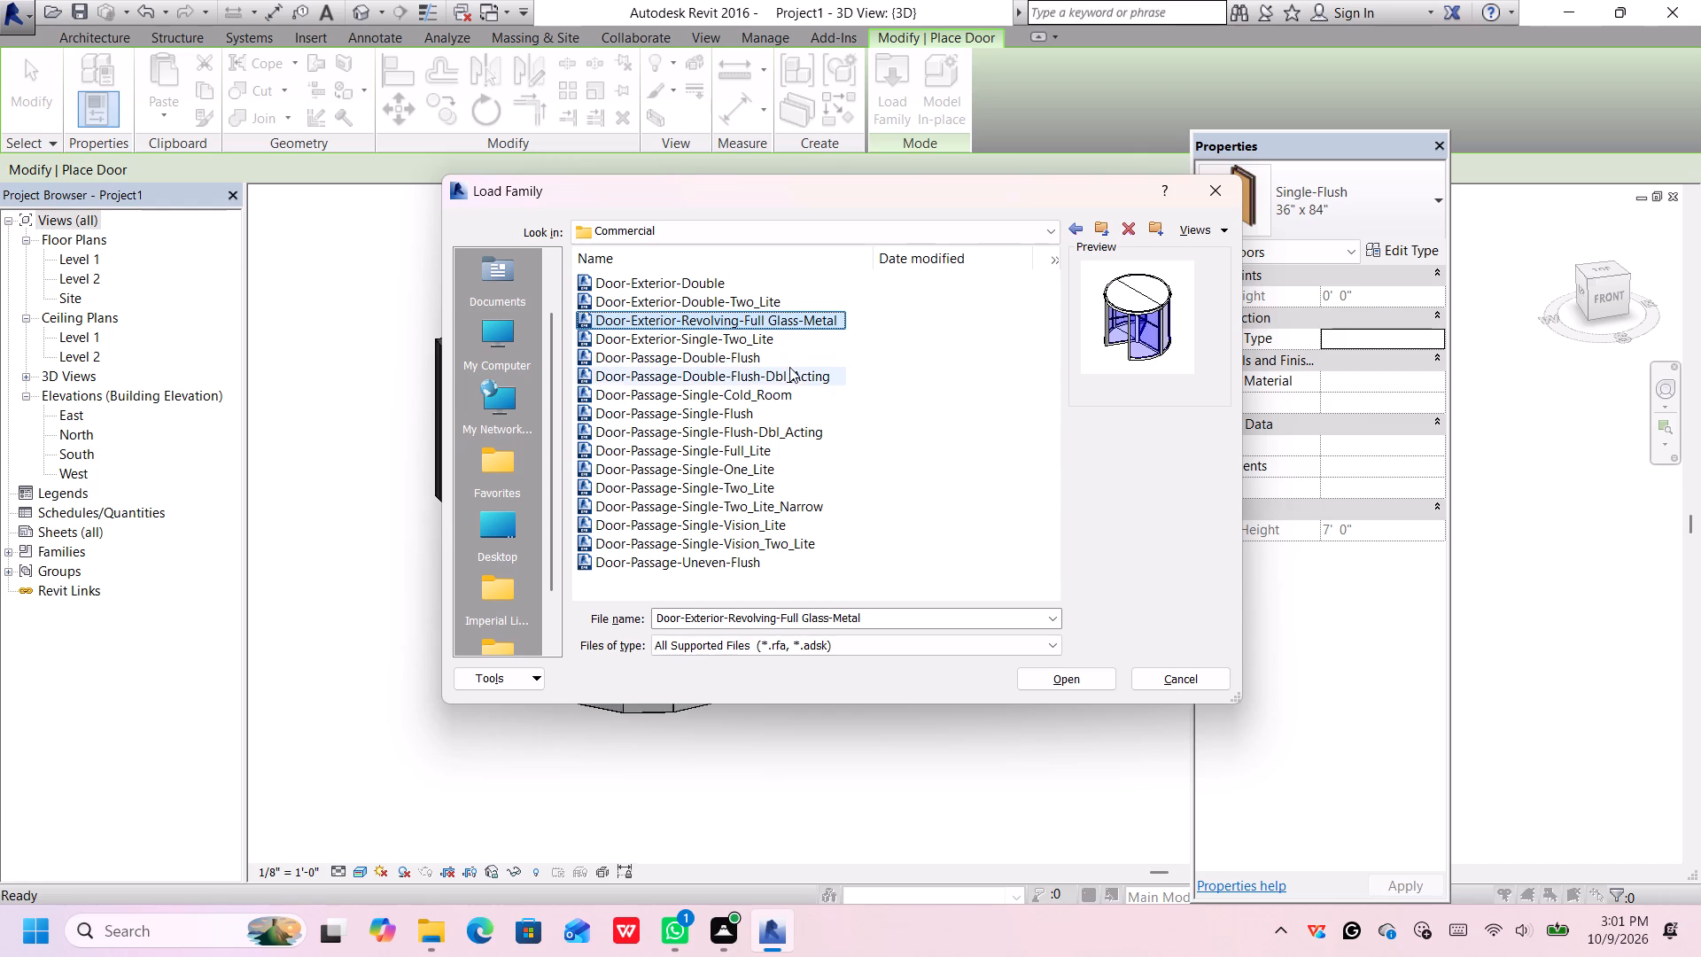
pyautogui.click(789, 367)
pyautogui.click(791, 401)
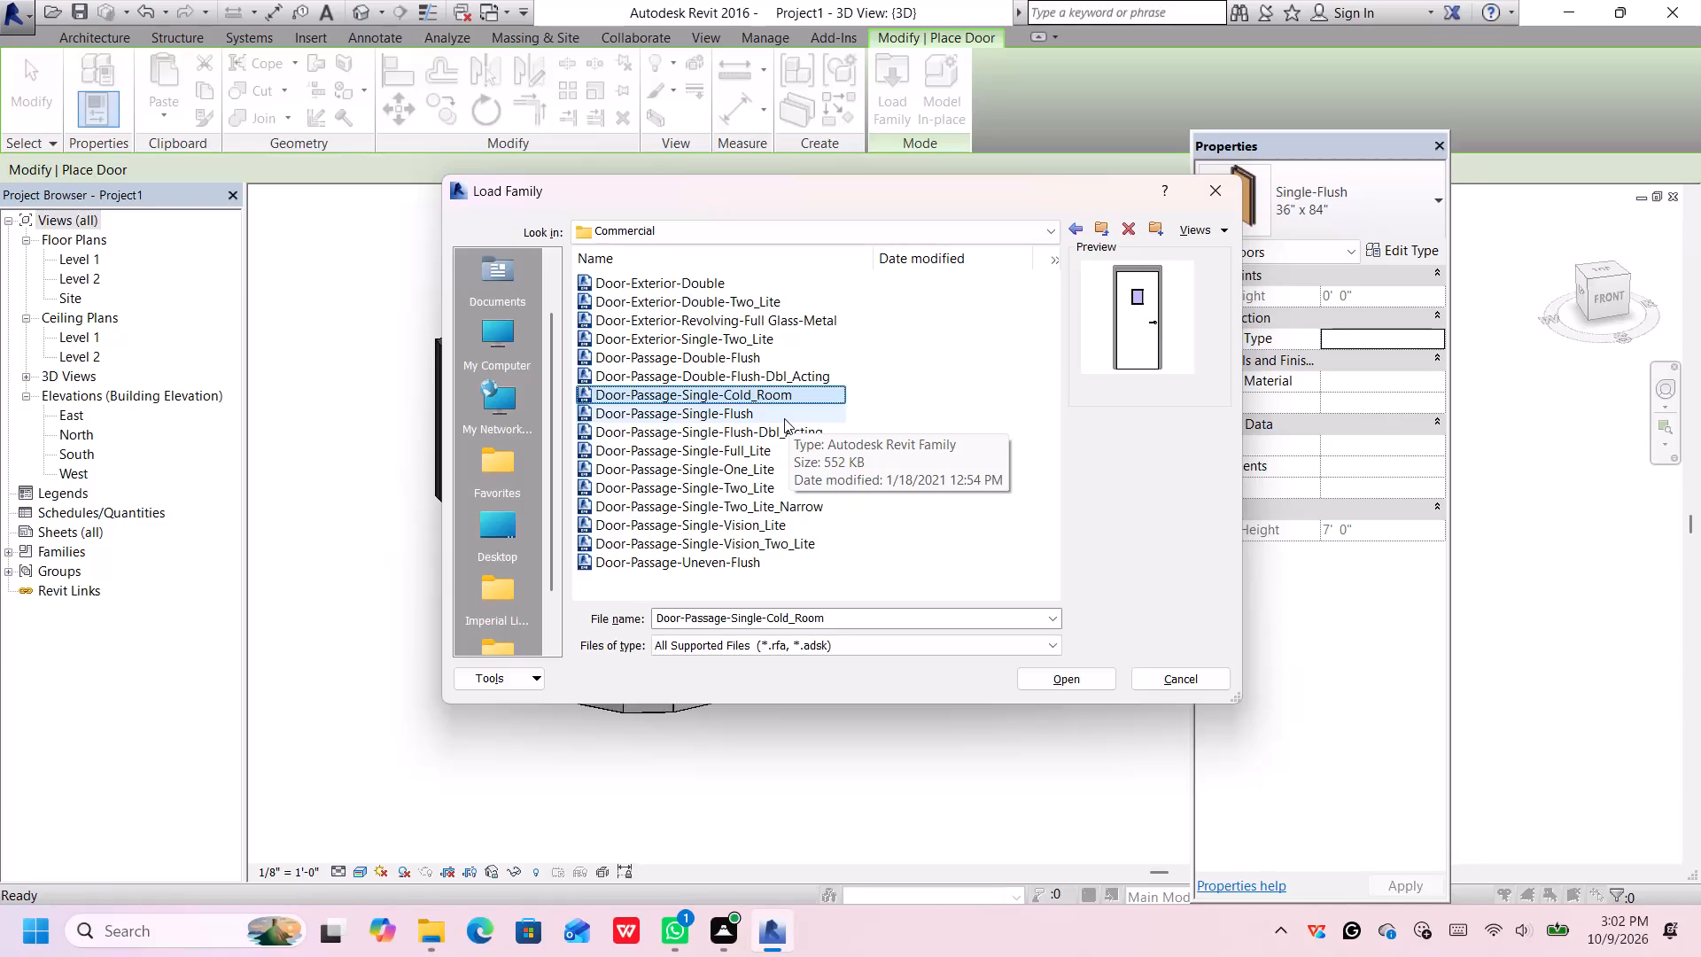
pyautogui.click(735, 410)
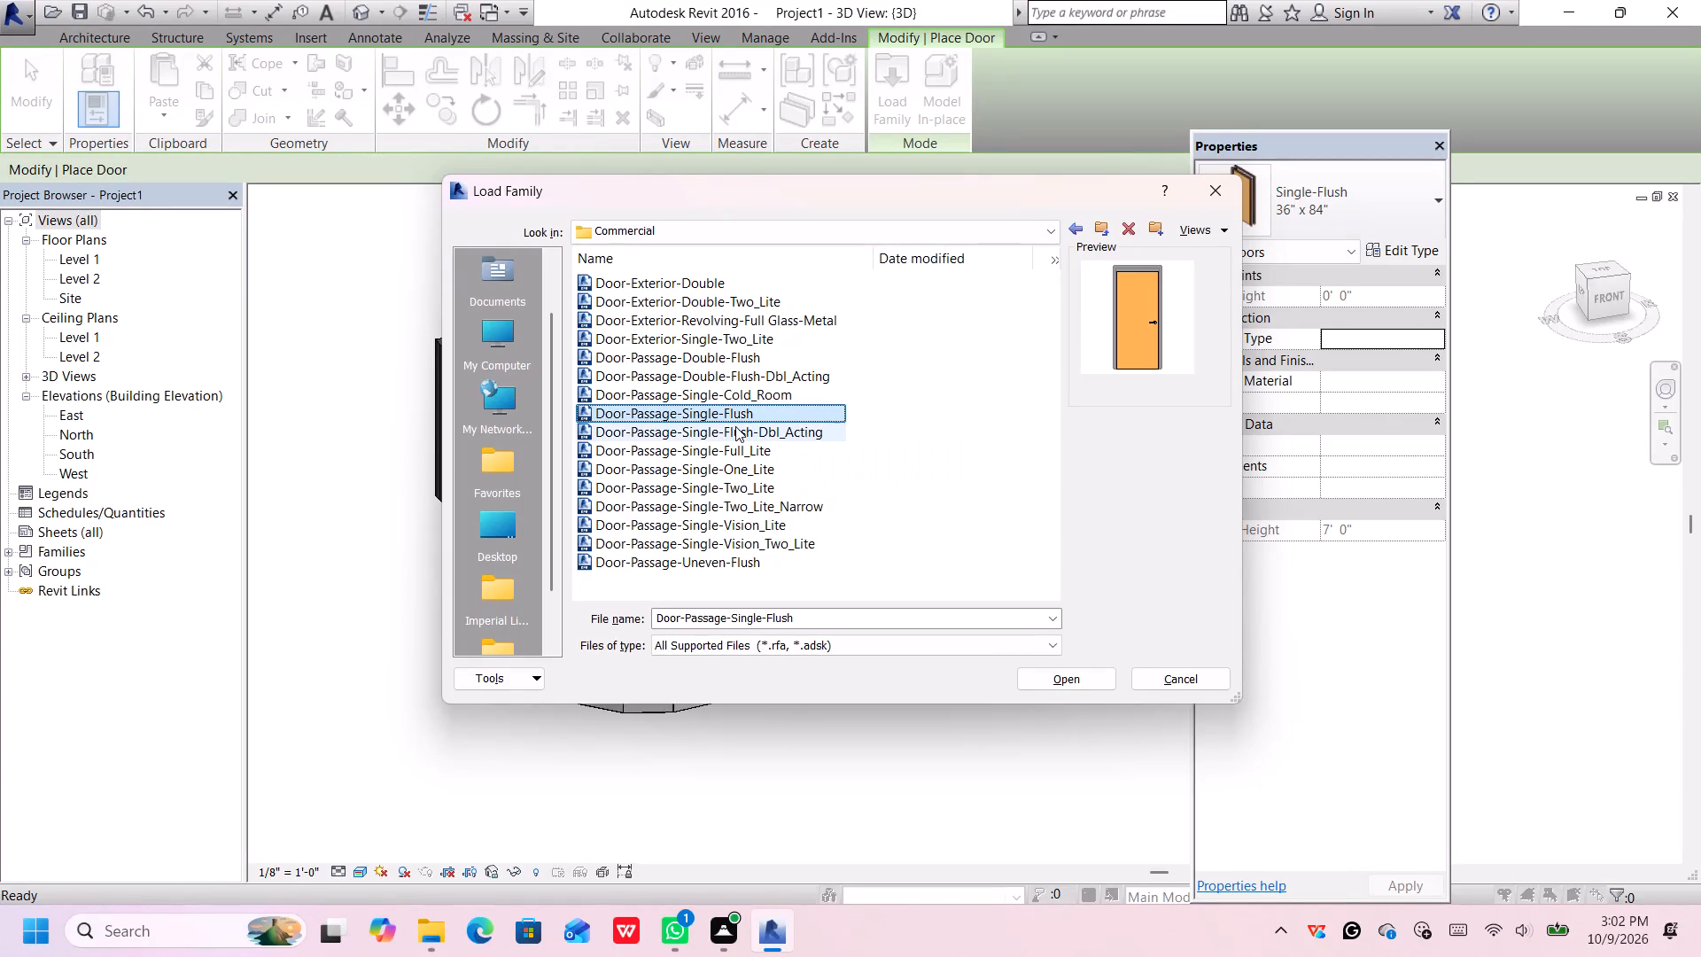
pyautogui.click(735, 433)
pyautogui.click(727, 452)
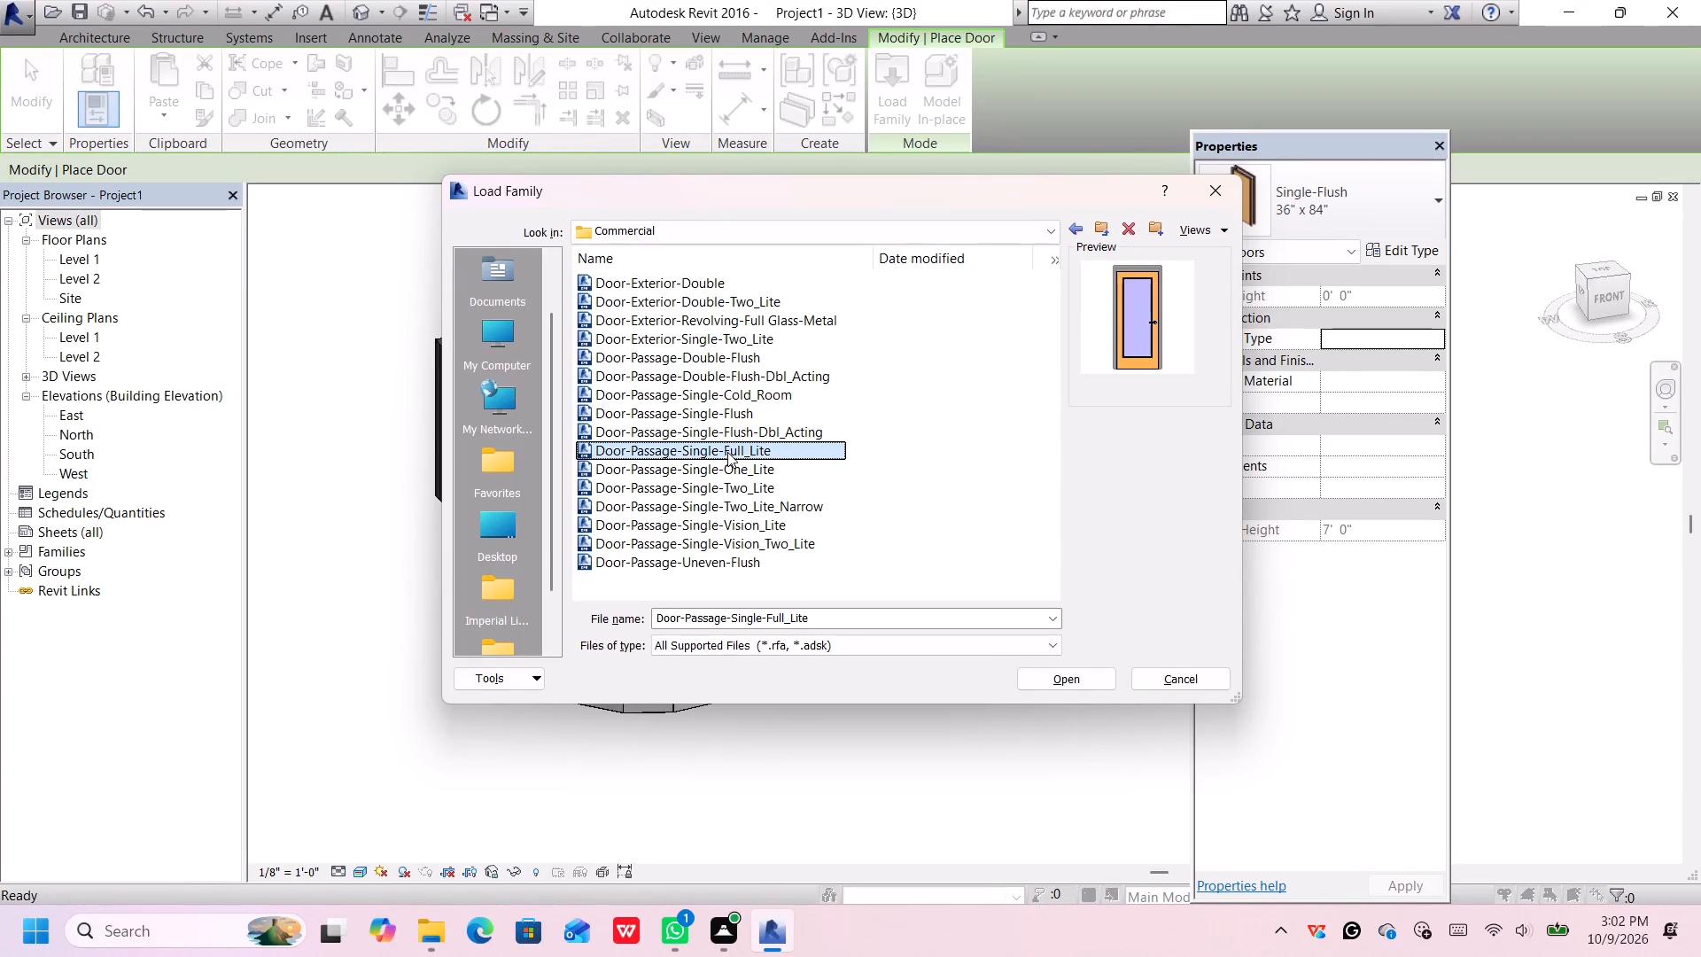
pyautogui.click(727, 467)
pyautogui.click(726, 491)
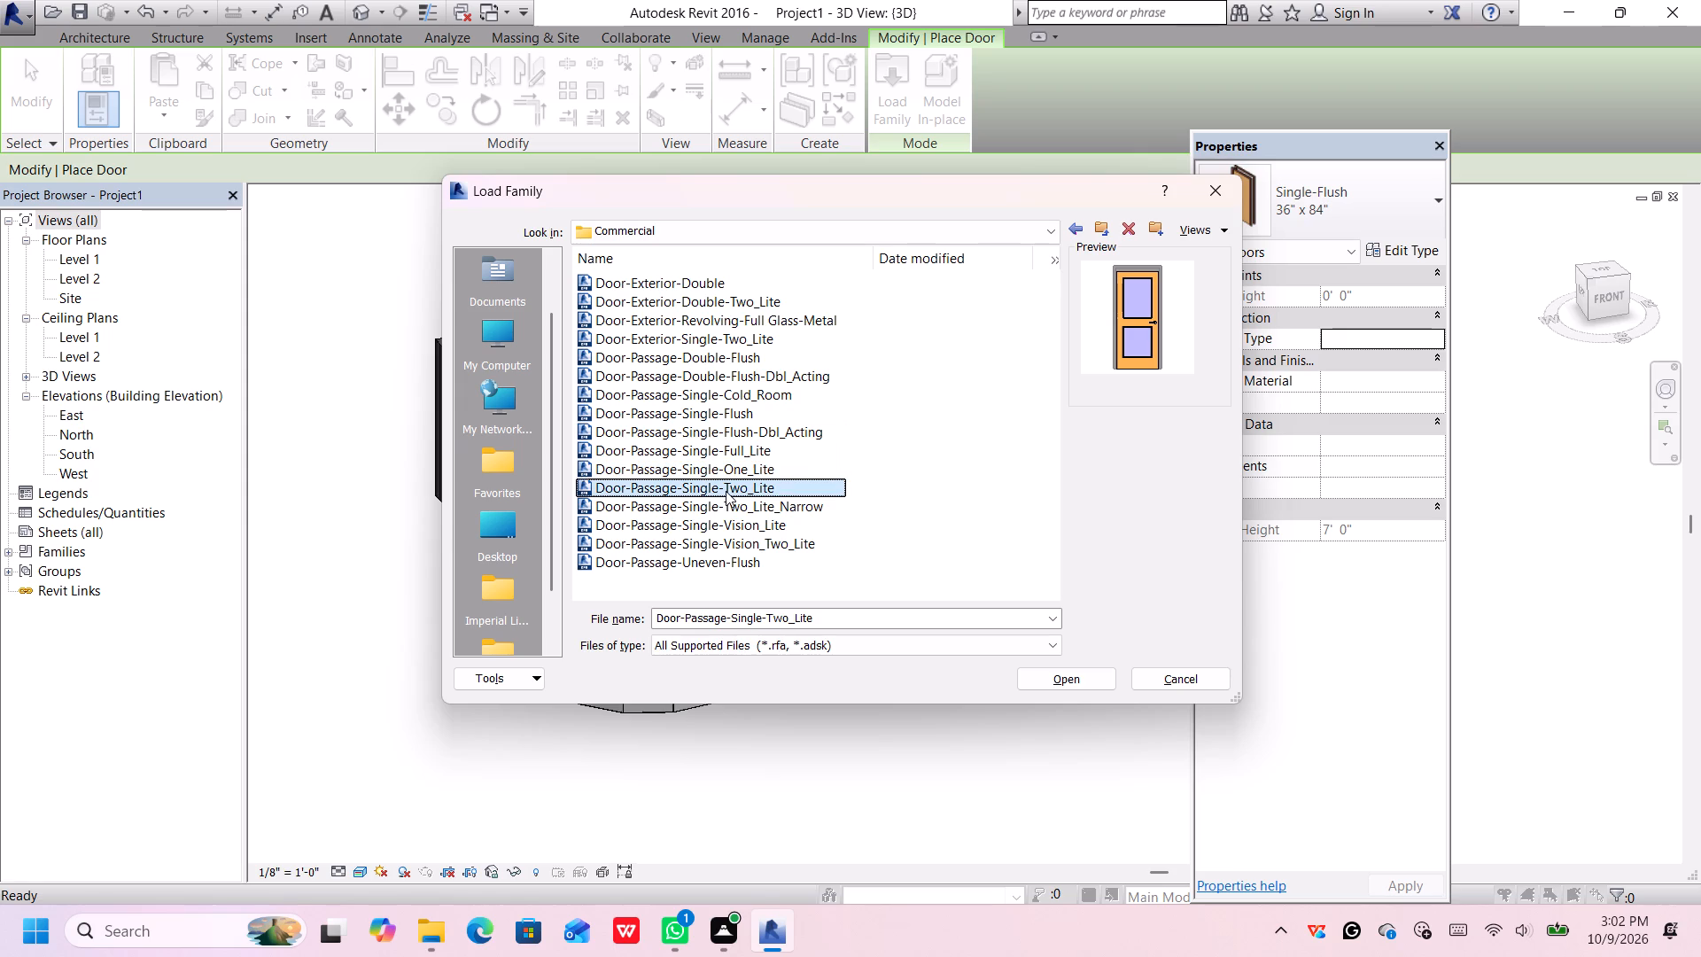
pyautogui.click(730, 509)
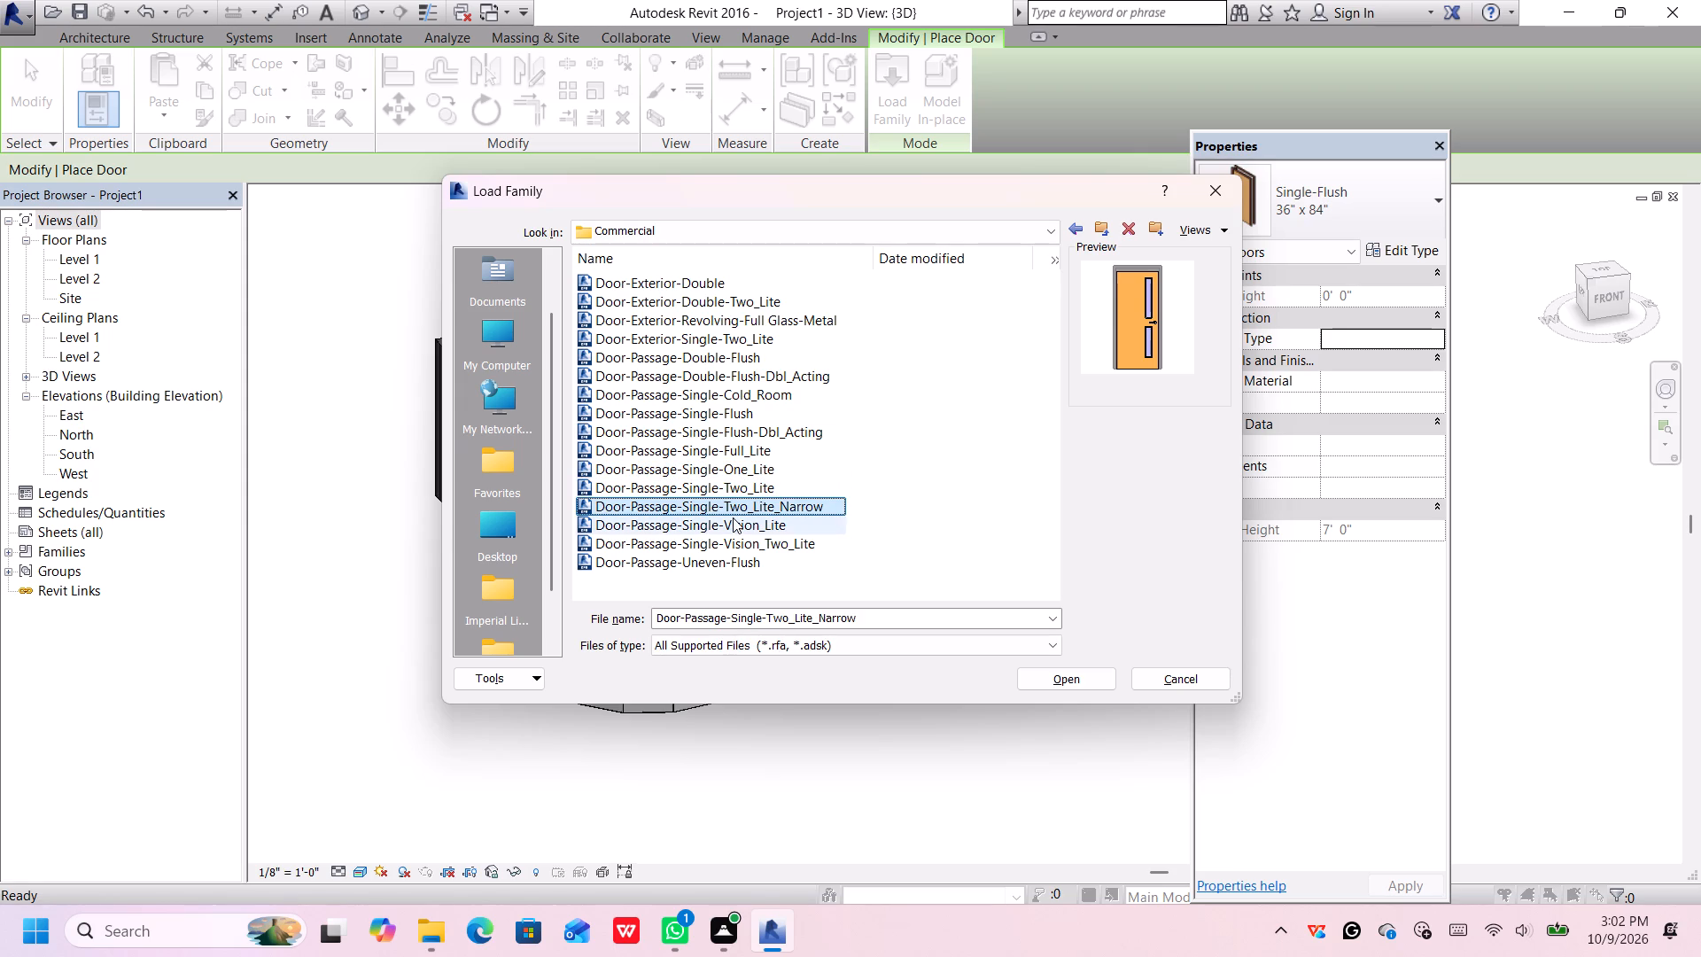
pyautogui.click(733, 517)
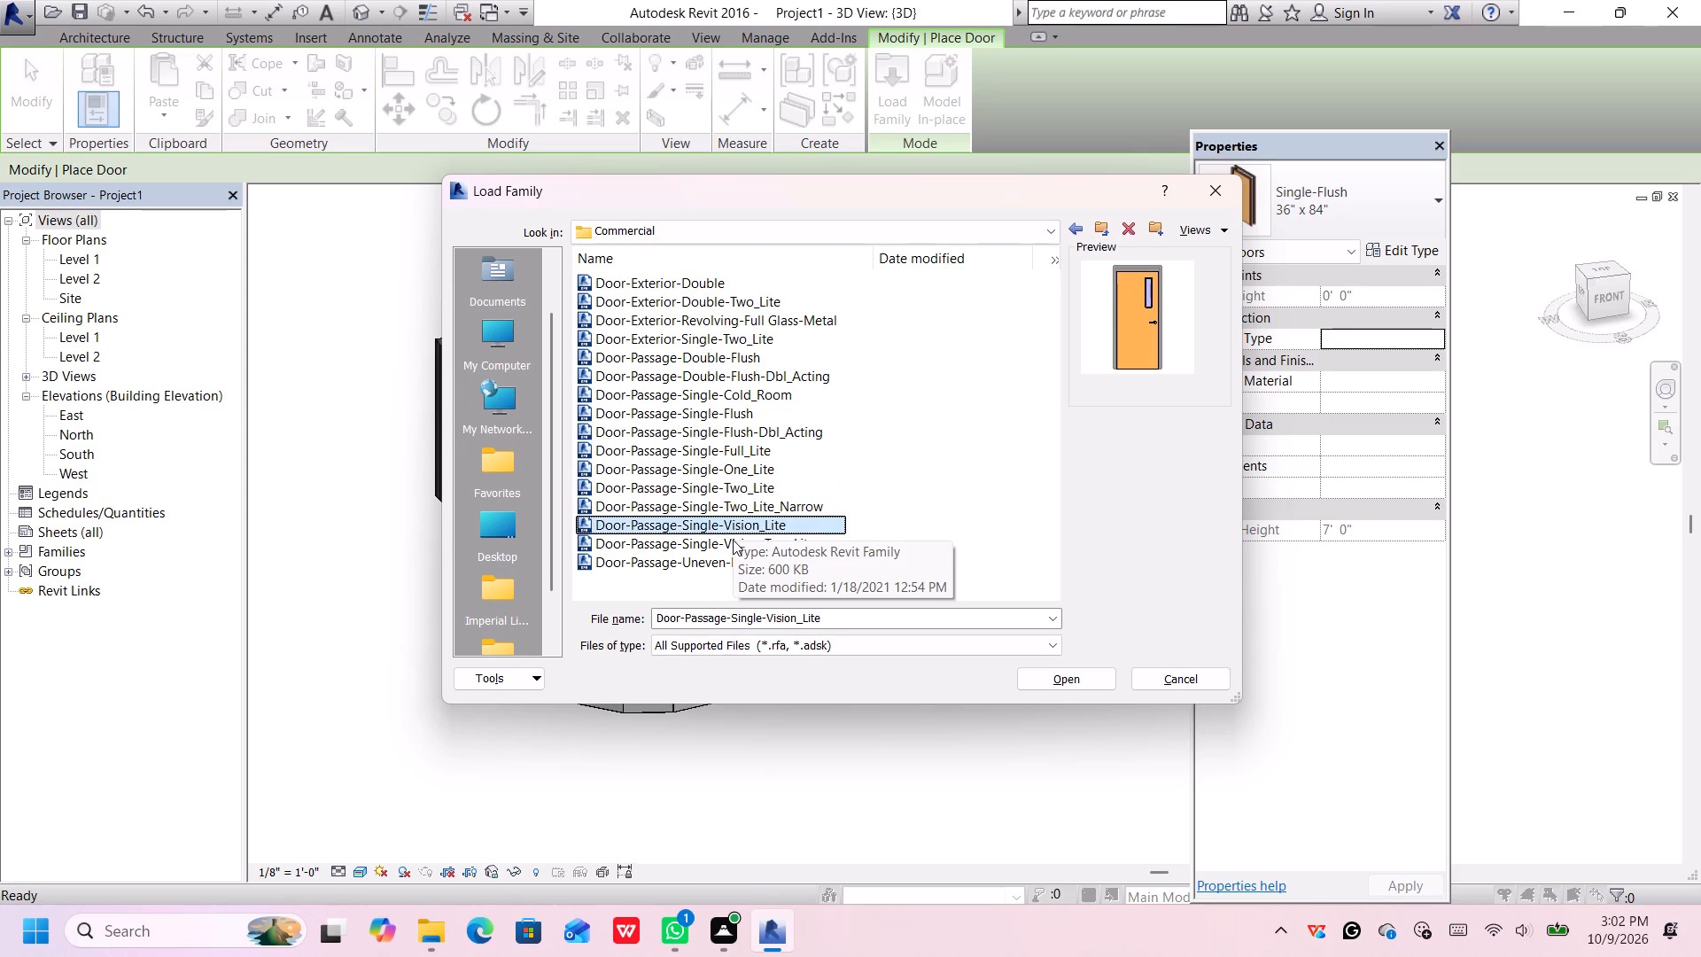
pyautogui.click(728, 543)
pyautogui.click(712, 558)
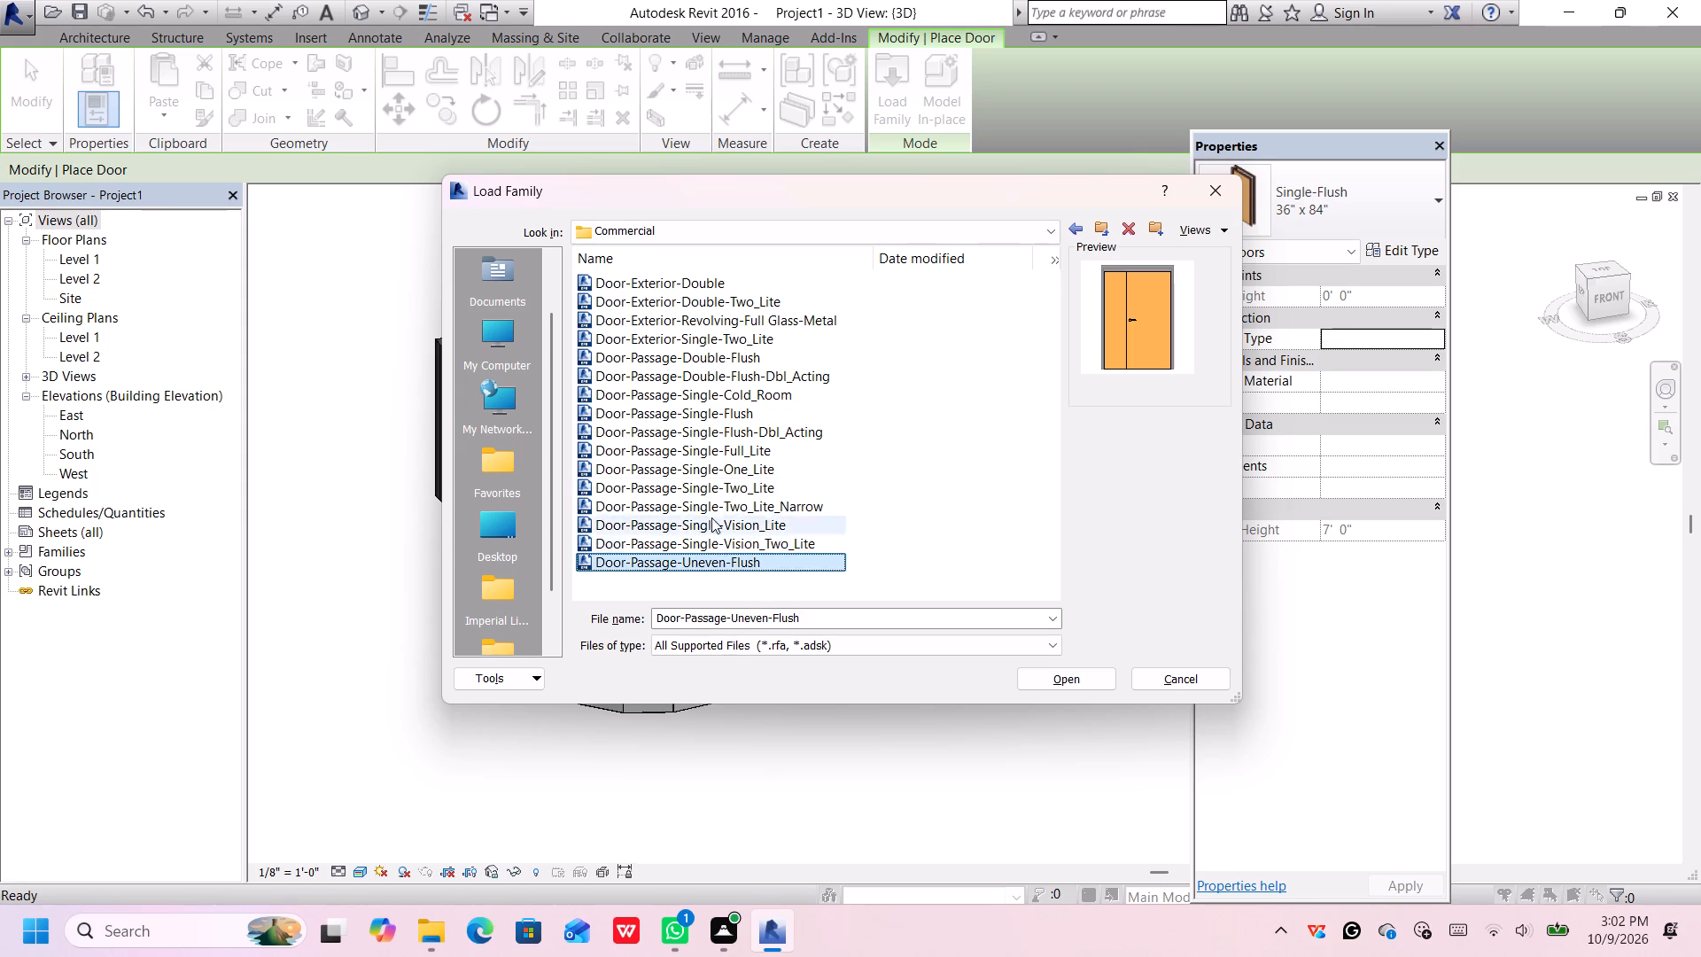
# Preview the door families stored directly in the Doors folder, including the curtain wall, double, overhead and single-panel doors.
pyautogui.click(1075, 230)
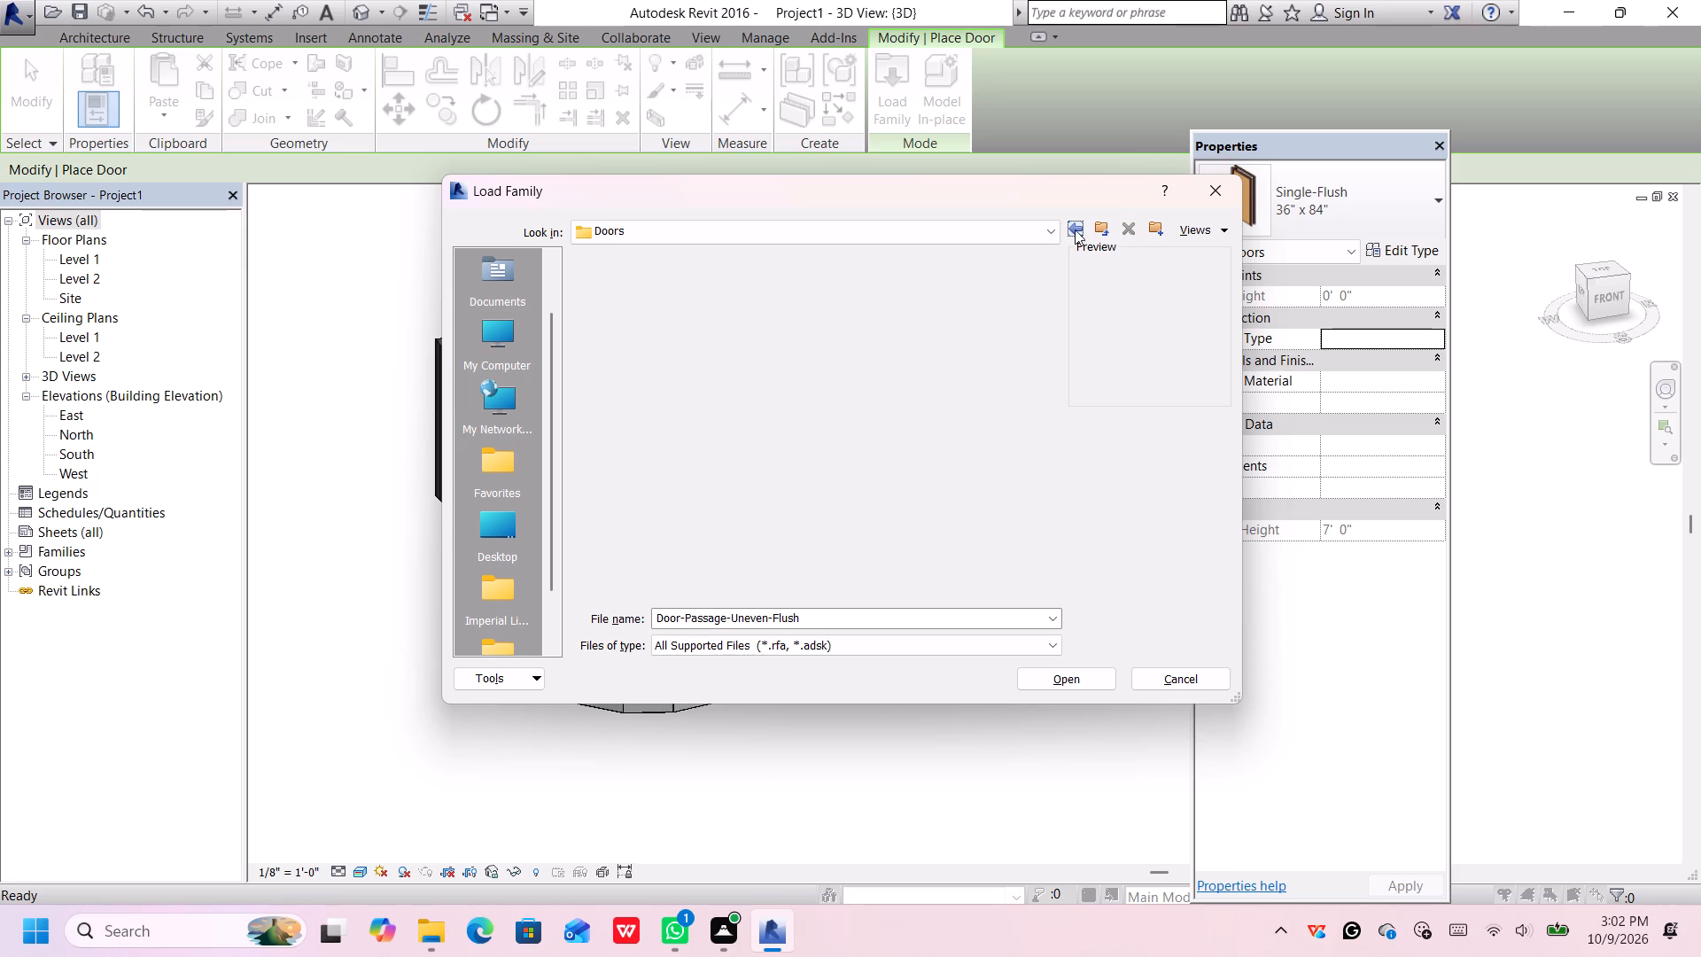
pyautogui.click(742, 334)
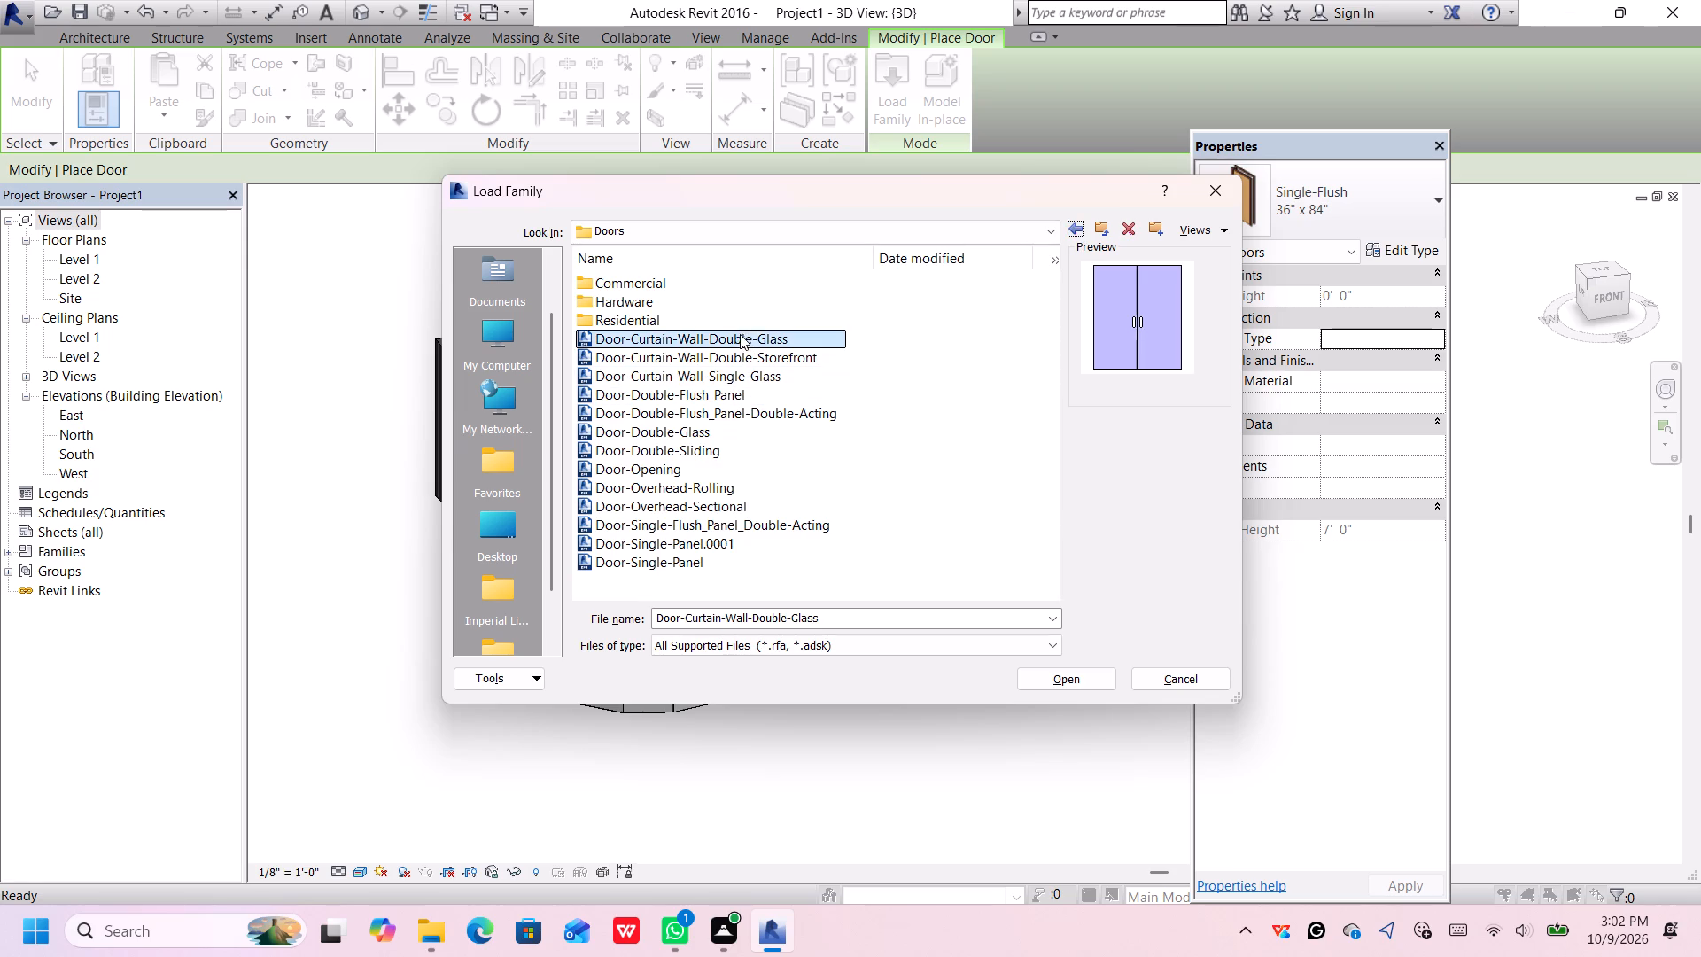
pyautogui.click(740, 356)
pyautogui.click(736, 377)
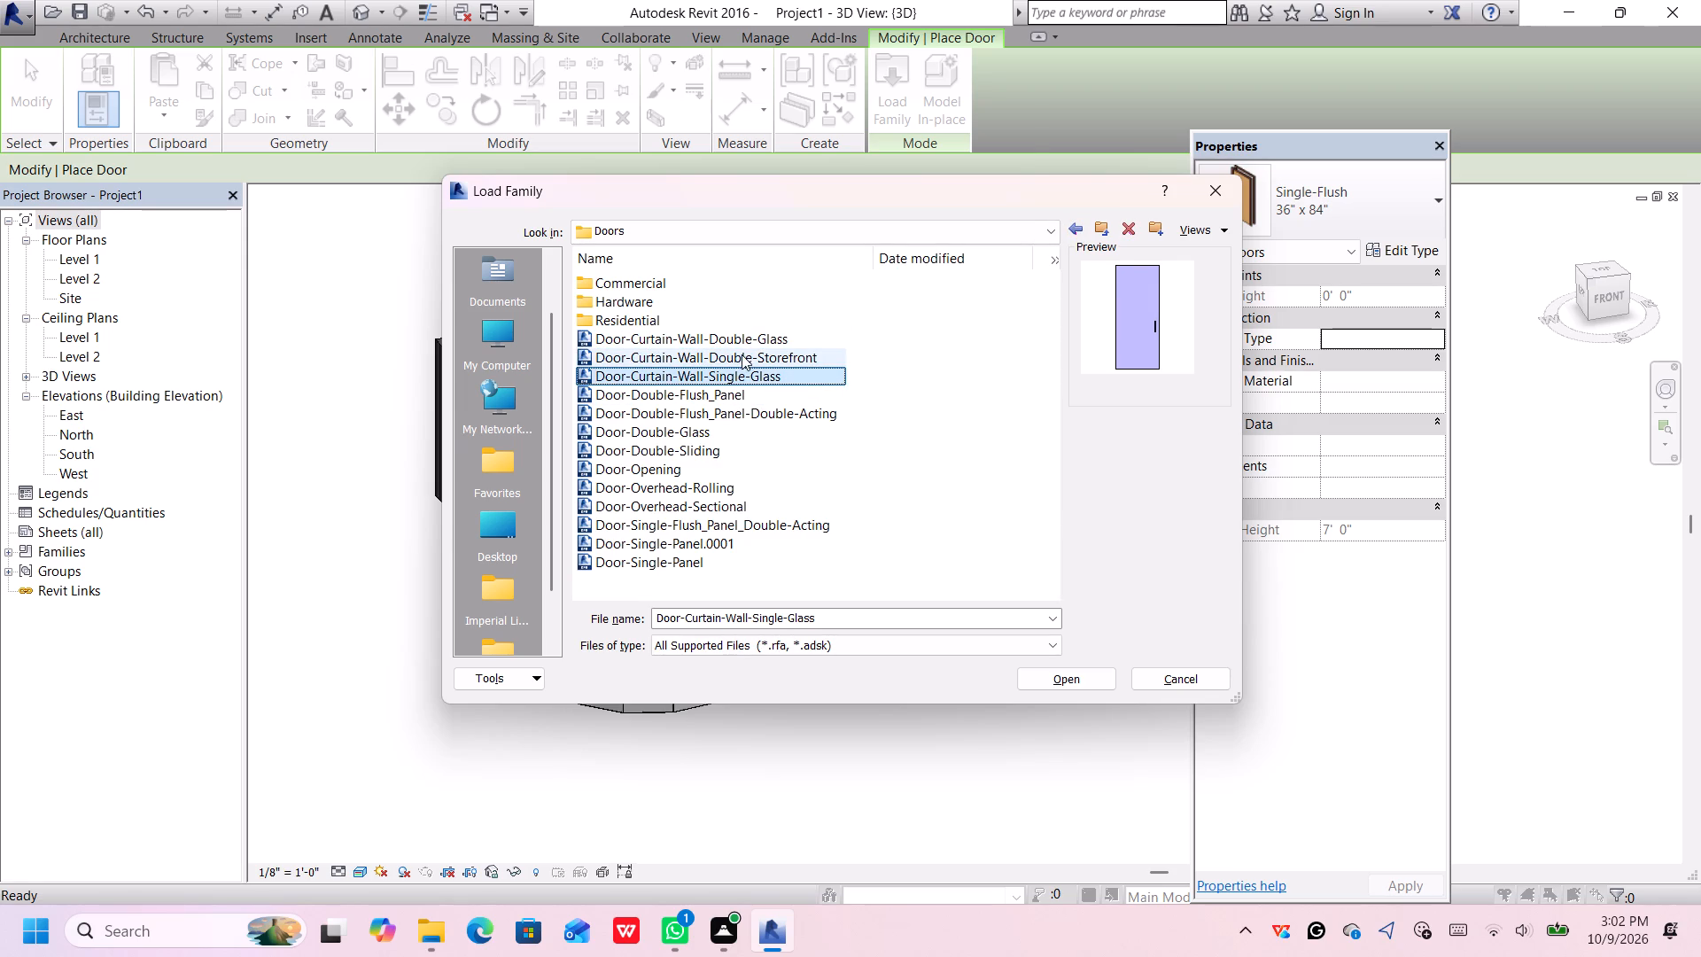
pyautogui.click(742, 354)
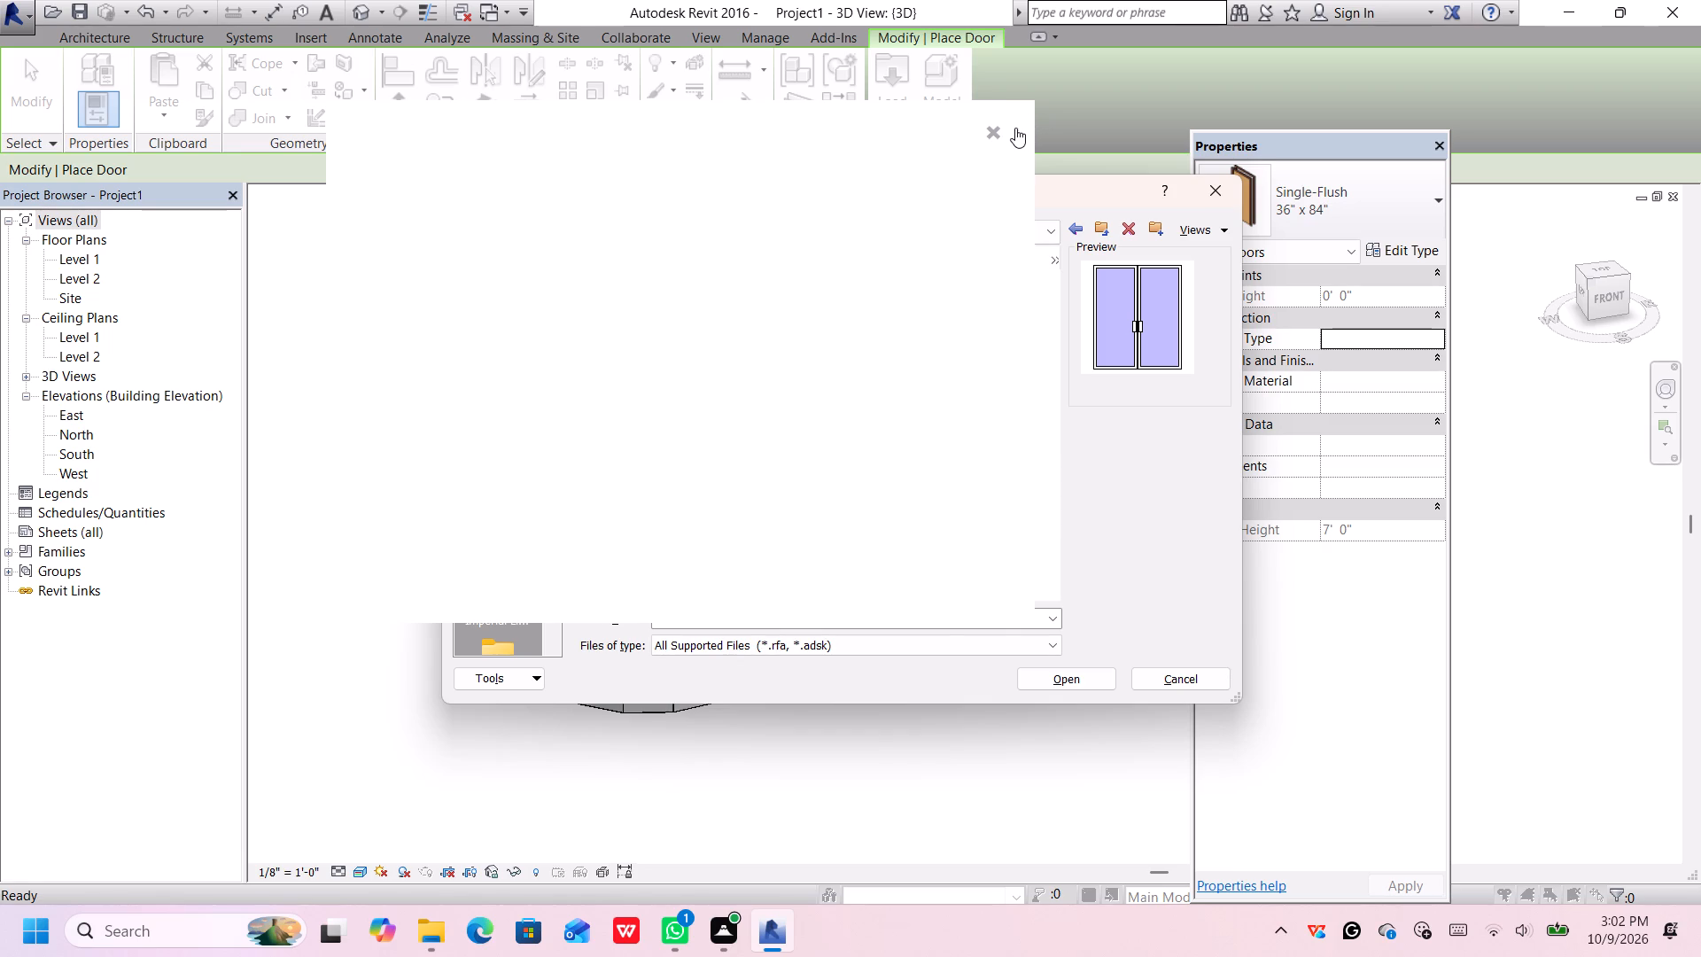
pyautogui.click(998, 131)
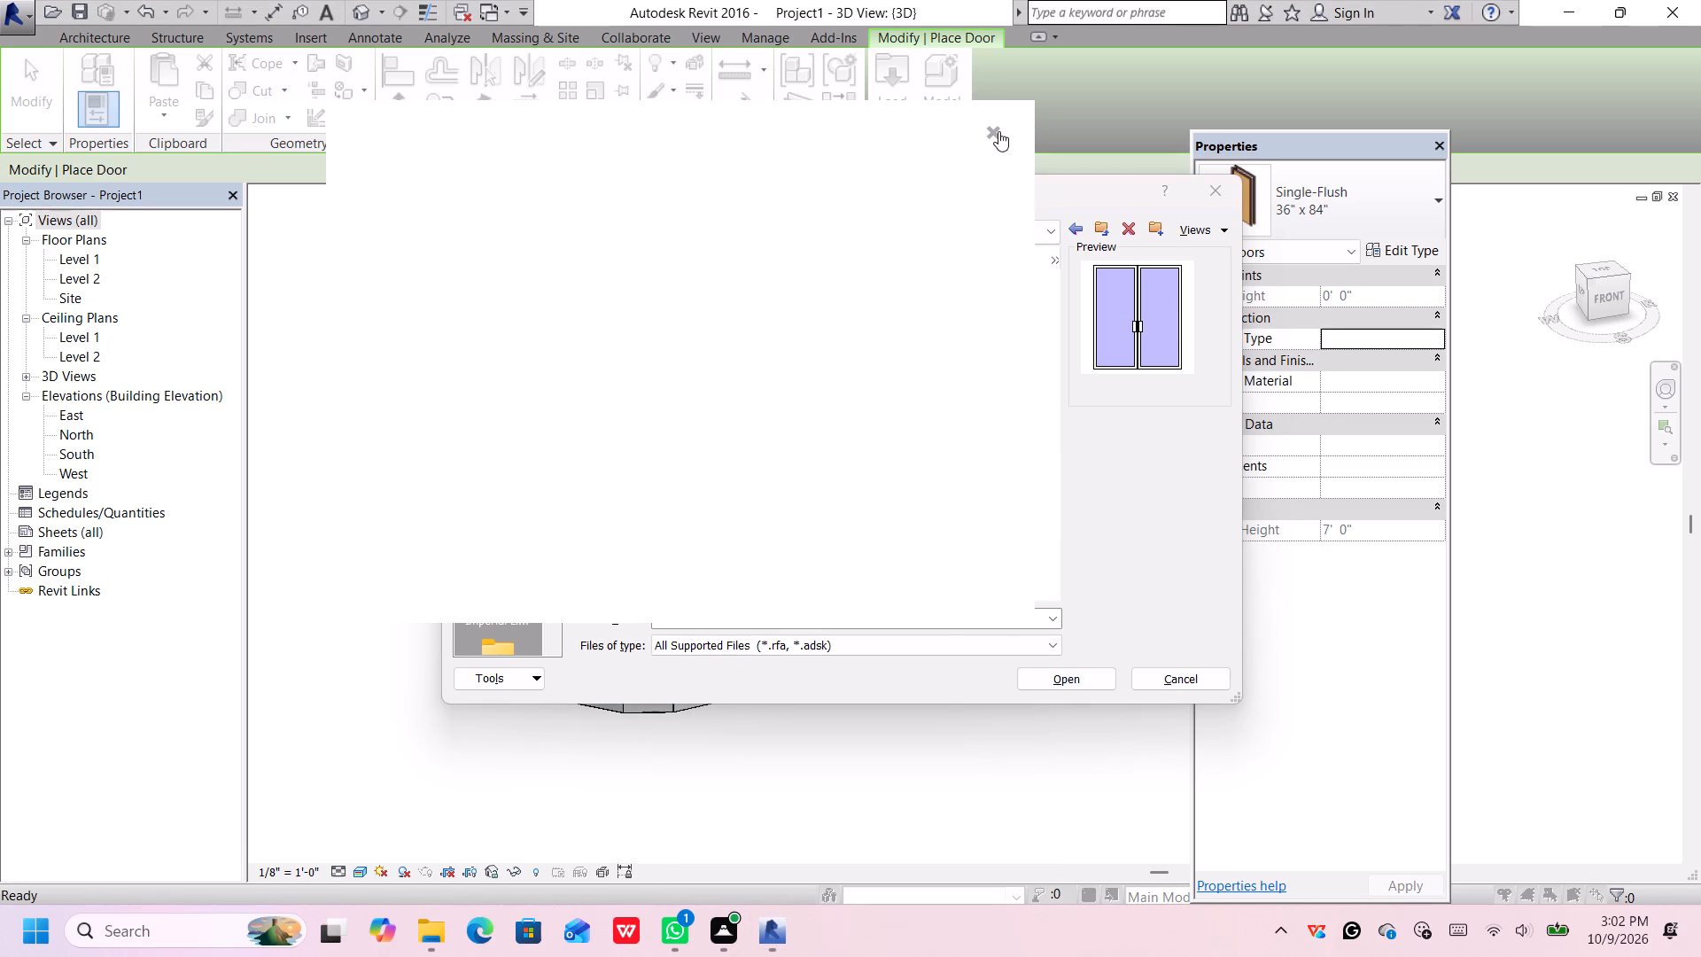
pyautogui.click(995, 133)
pyautogui.click(764, 372)
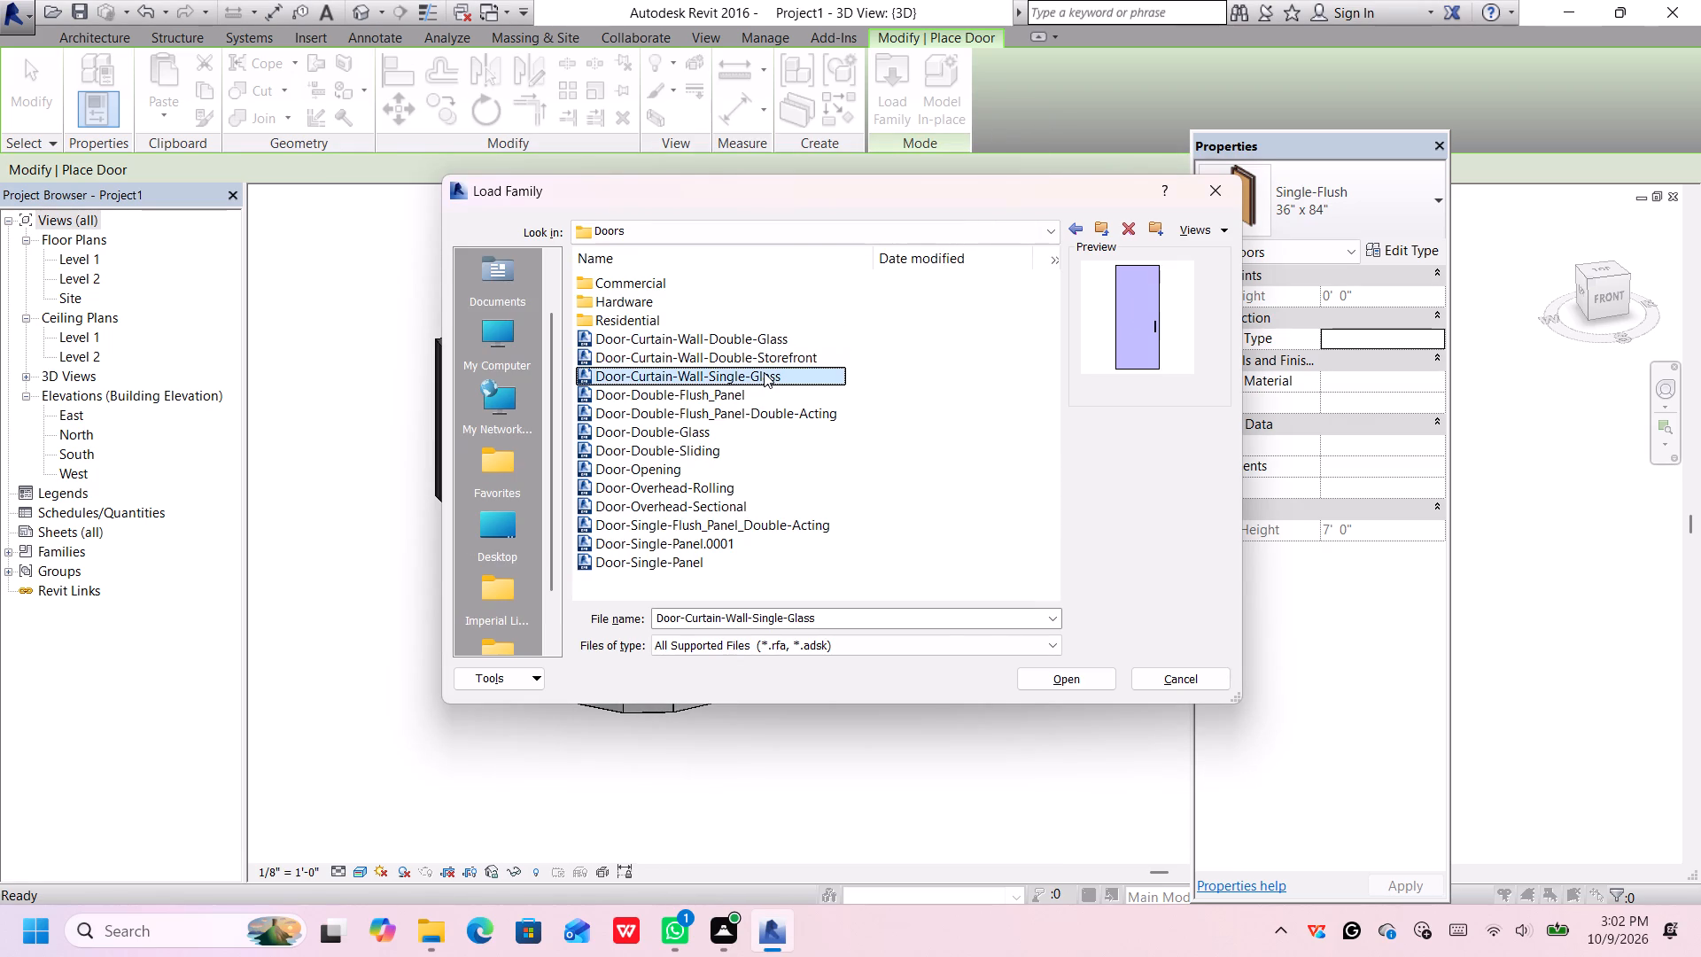
pyautogui.click(759, 393)
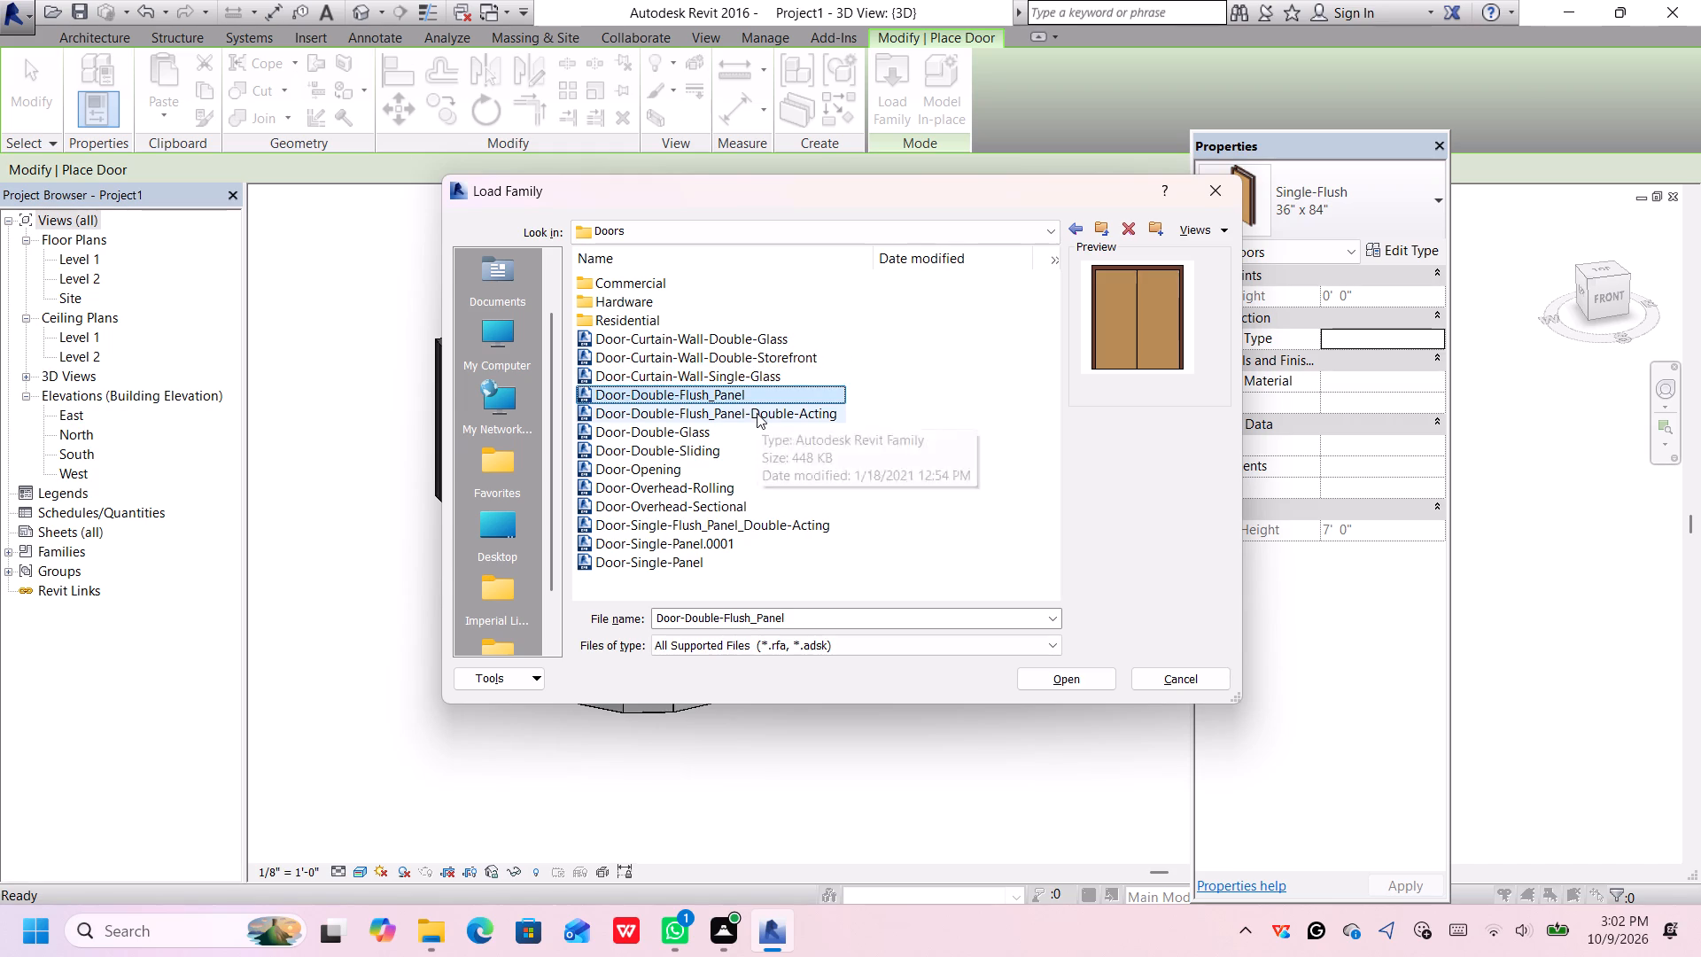
pyautogui.click(757, 413)
pyautogui.click(737, 433)
pyautogui.click(734, 451)
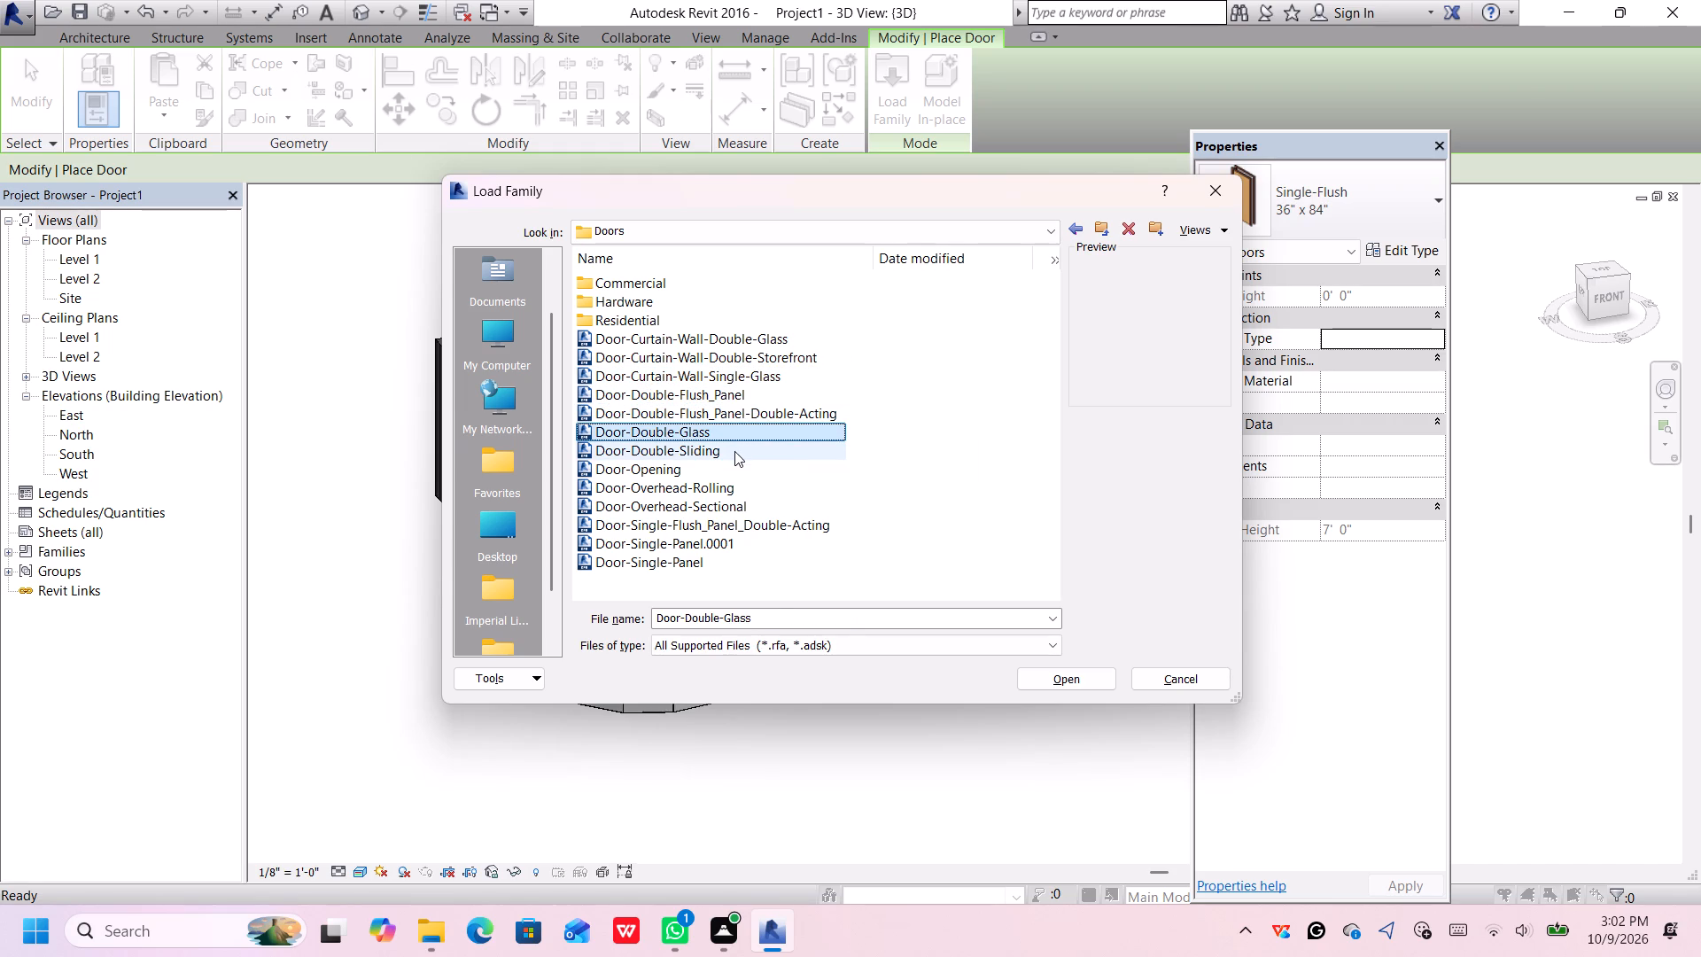
pyautogui.click(736, 476)
pyautogui.click(736, 485)
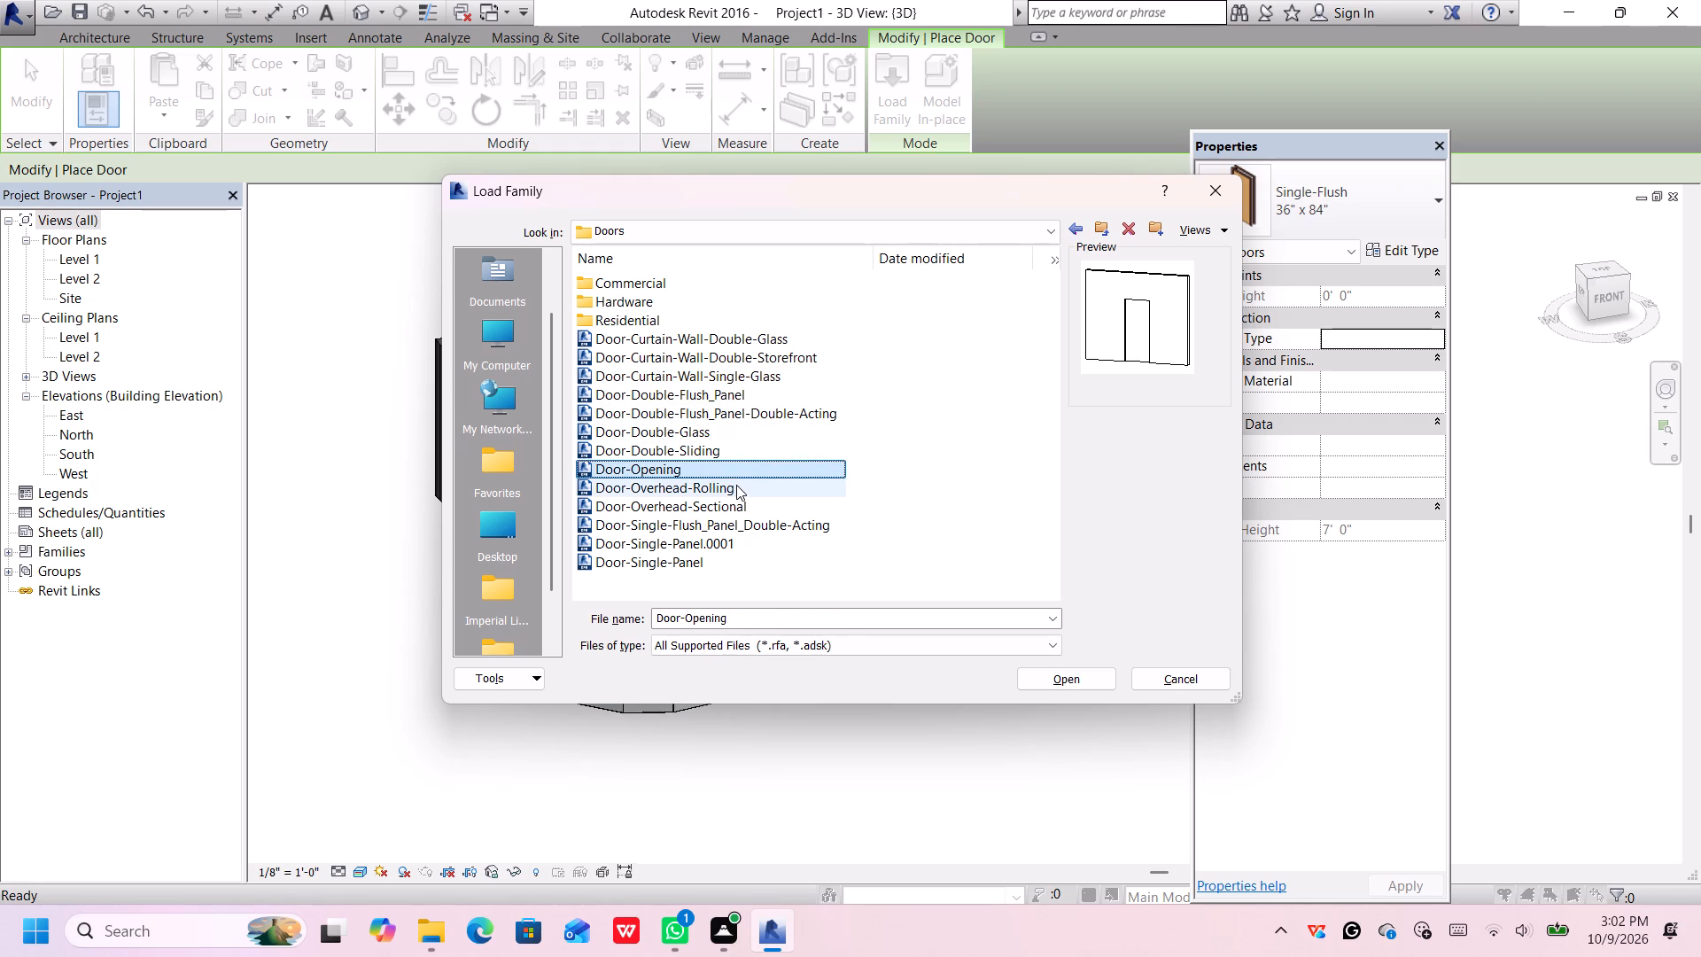
pyautogui.click(738, 504)
pyautogui.click(740, 514)
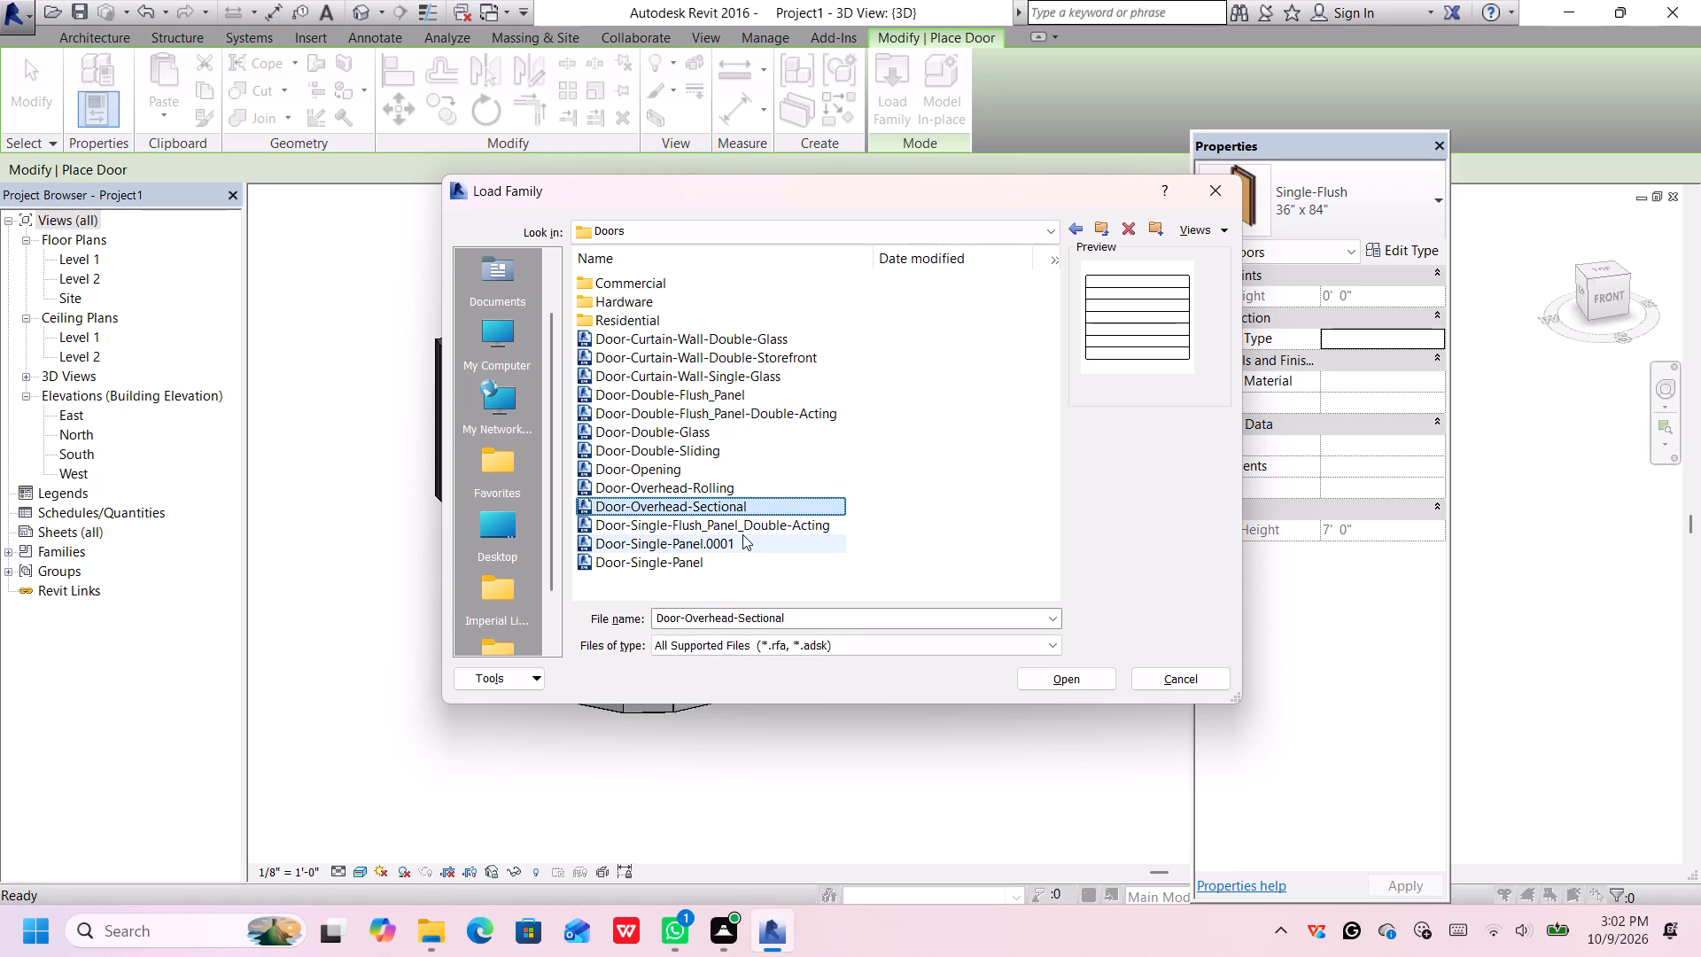
pyautogui.click(742, 521)
pyautogui.click(739, 537)
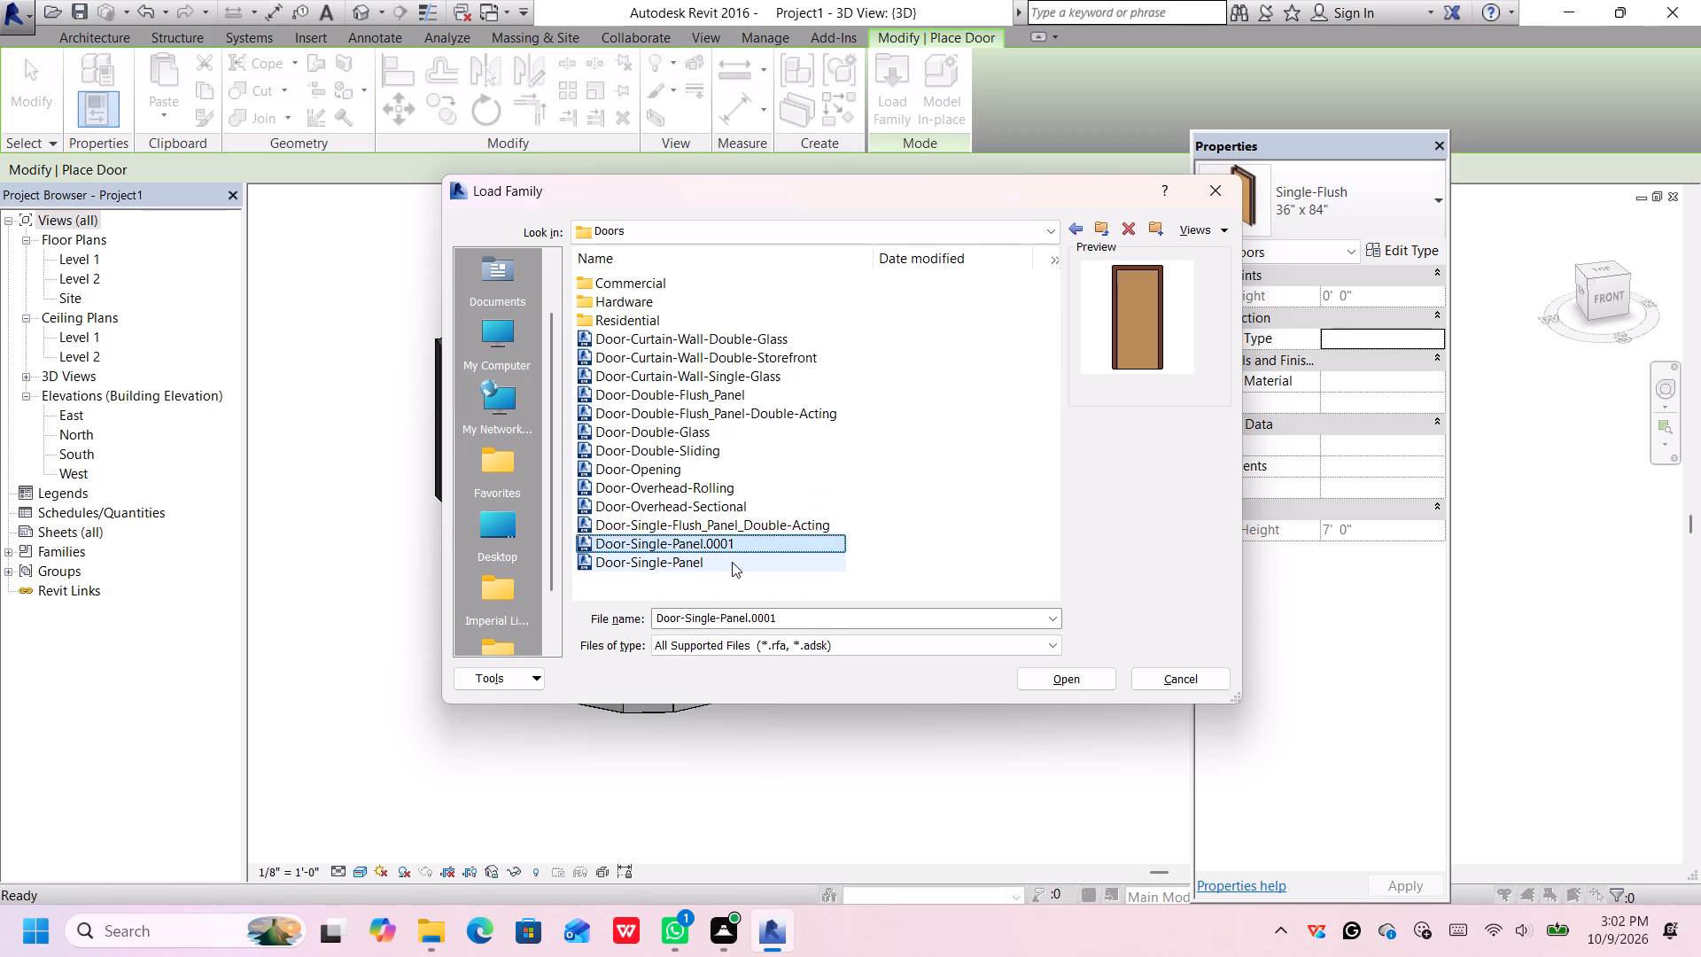
pyautogui.click(732, 562)
pyautogui.click(731, 546)
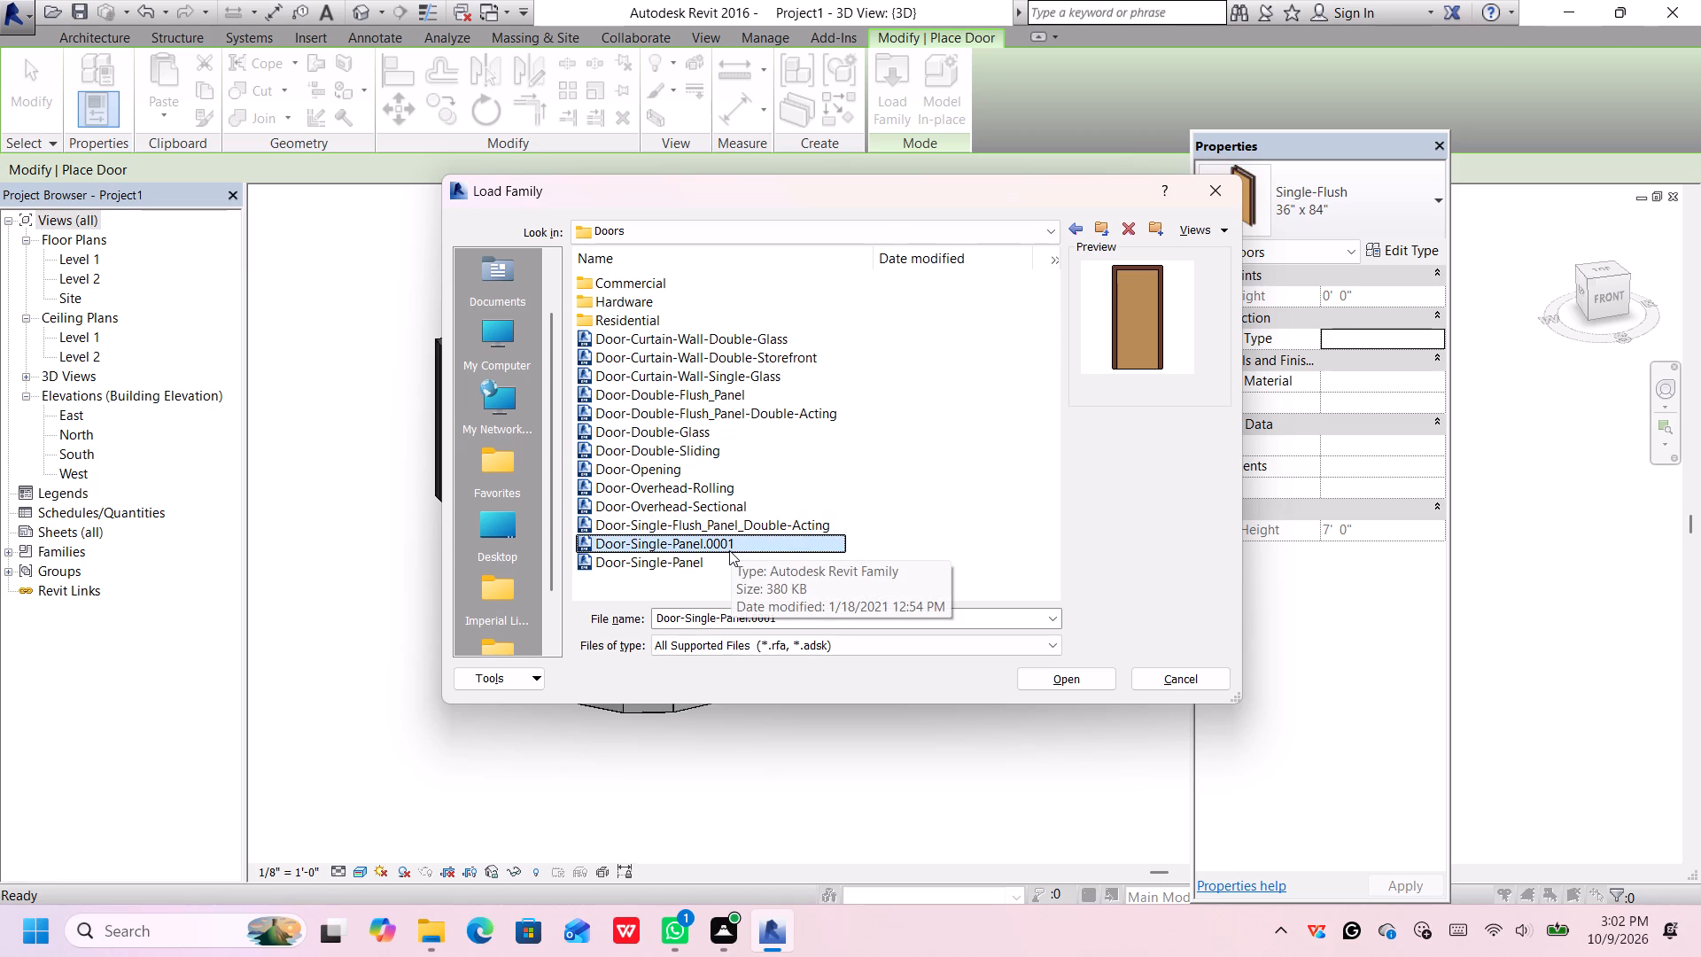
pyautogui.click(701, 559)
pyautogui.click(718, 531)
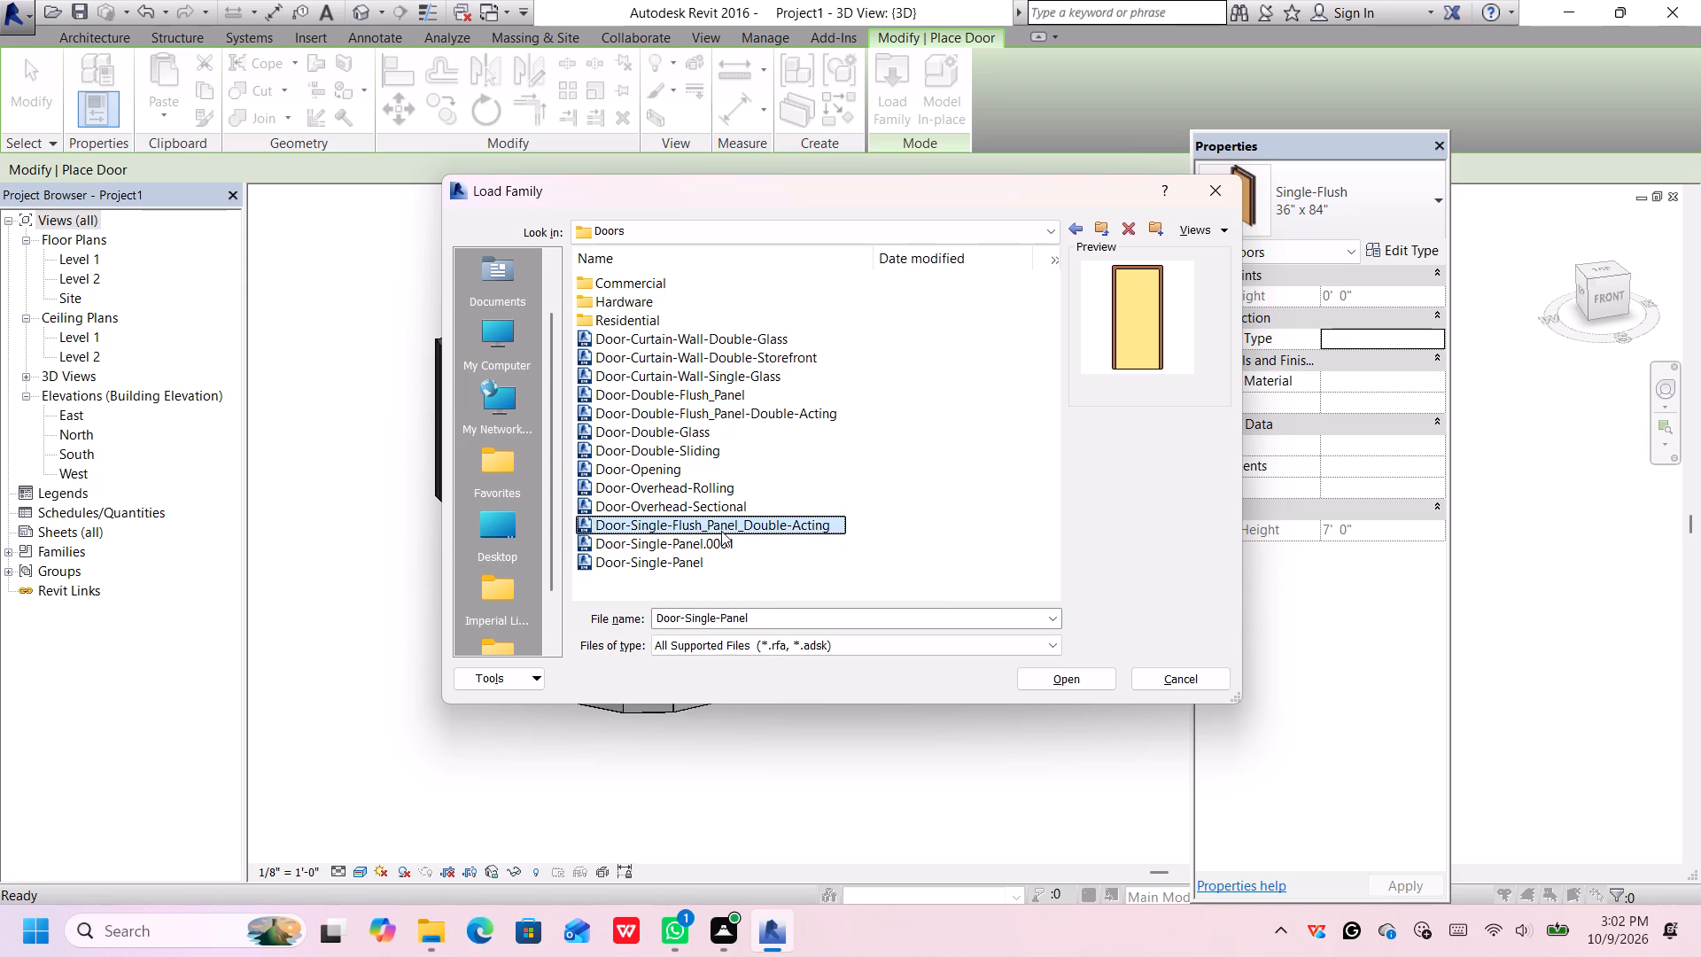
# Load the Door-Single-Panel.0001 family from the Doors folder into the project.
pyautogui.click(712, 548)
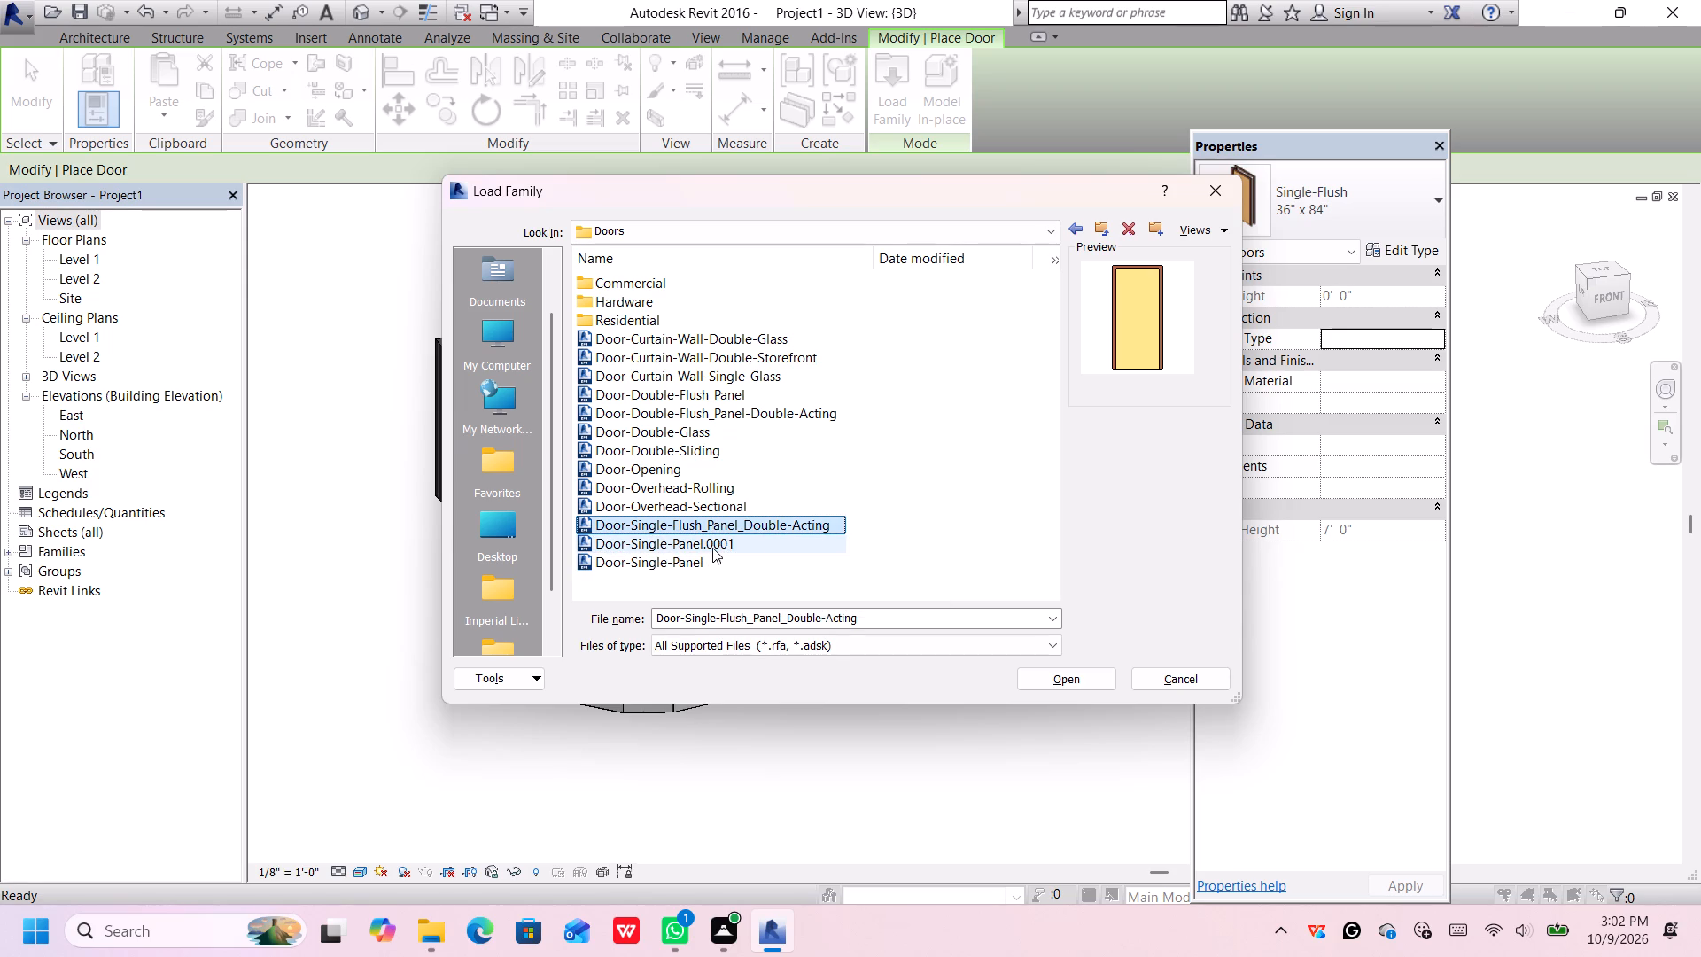
pyautogui.click(1071, 678)
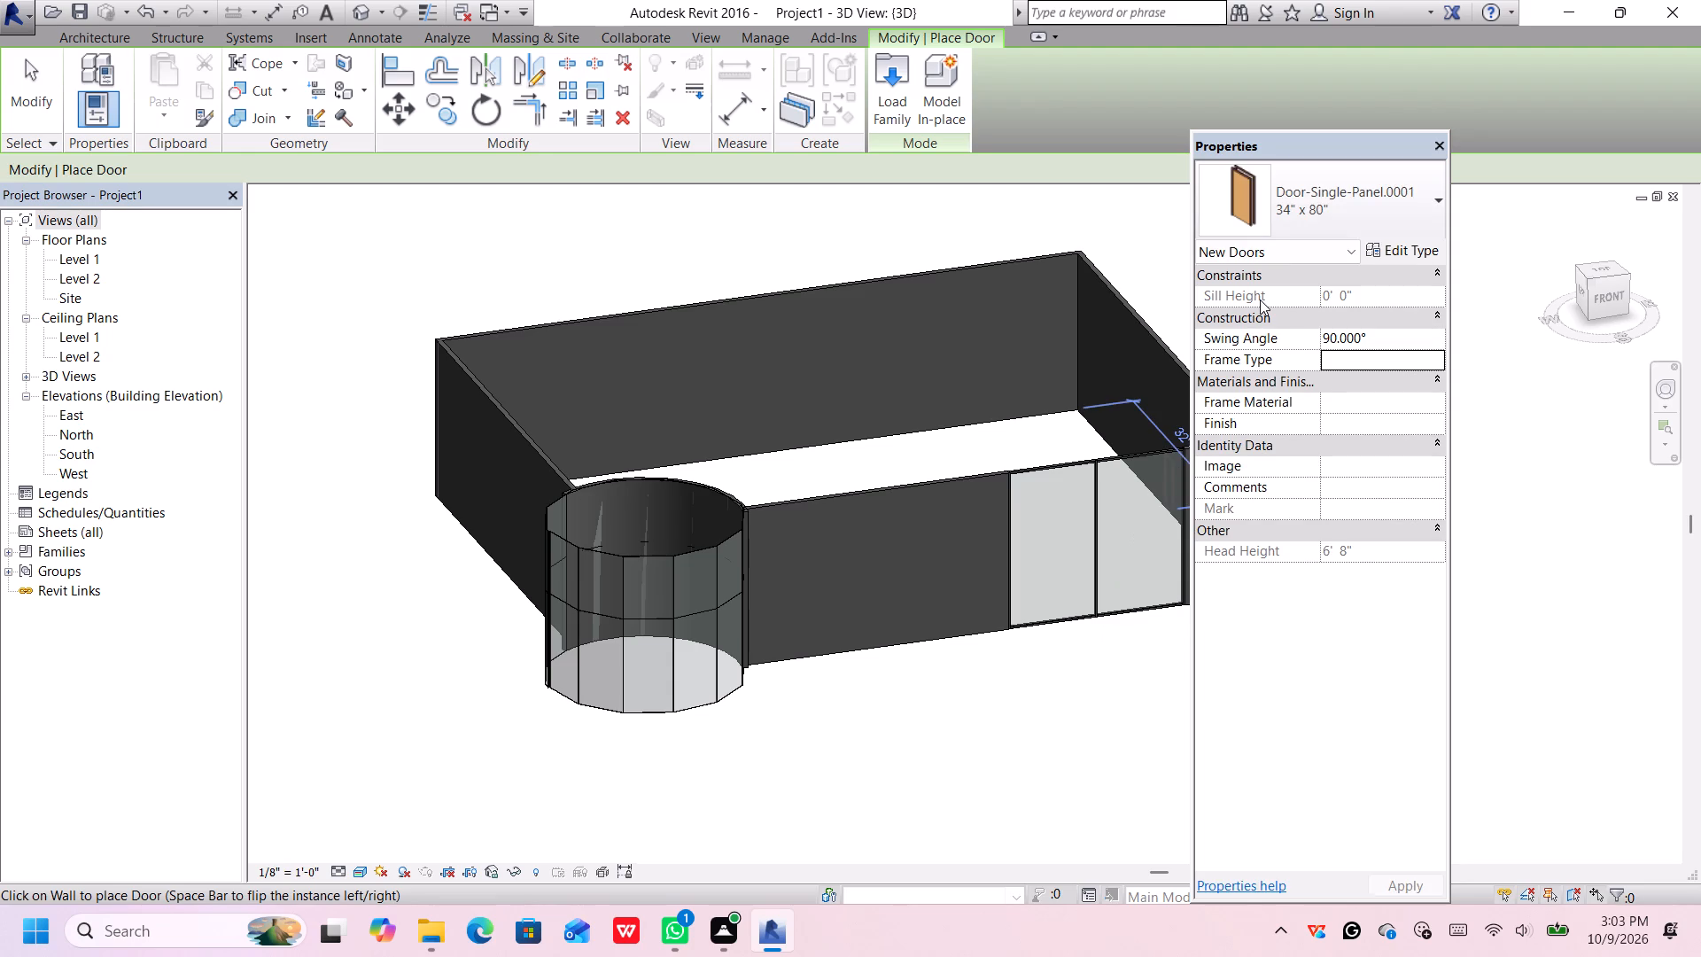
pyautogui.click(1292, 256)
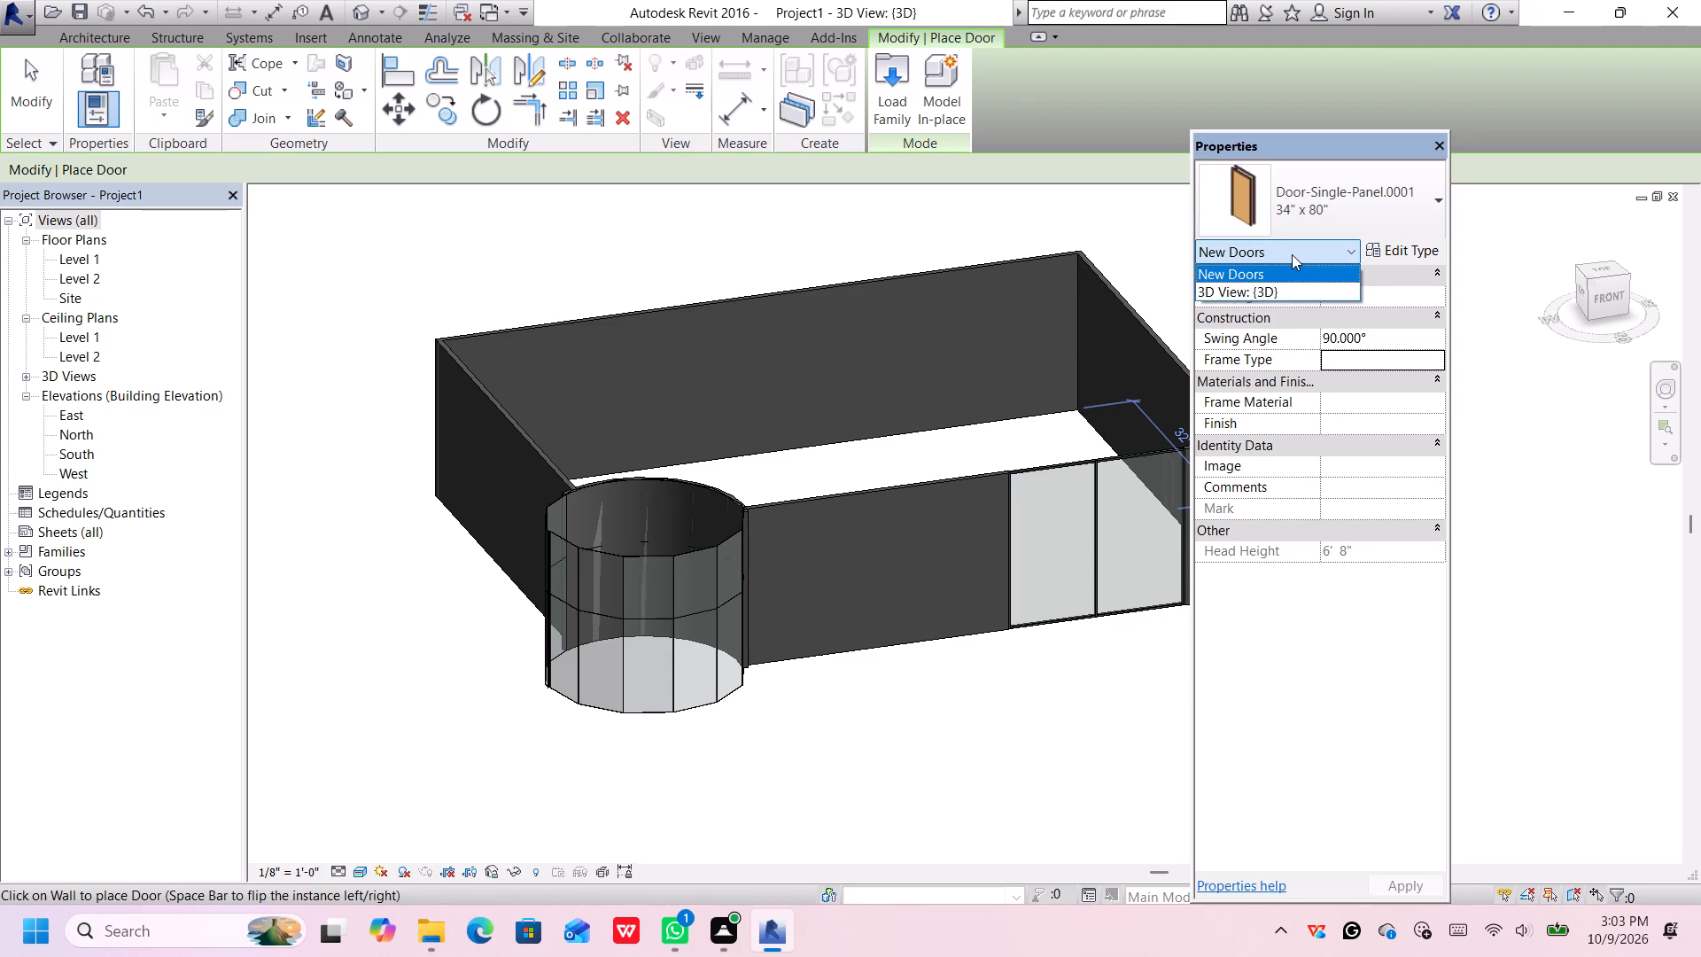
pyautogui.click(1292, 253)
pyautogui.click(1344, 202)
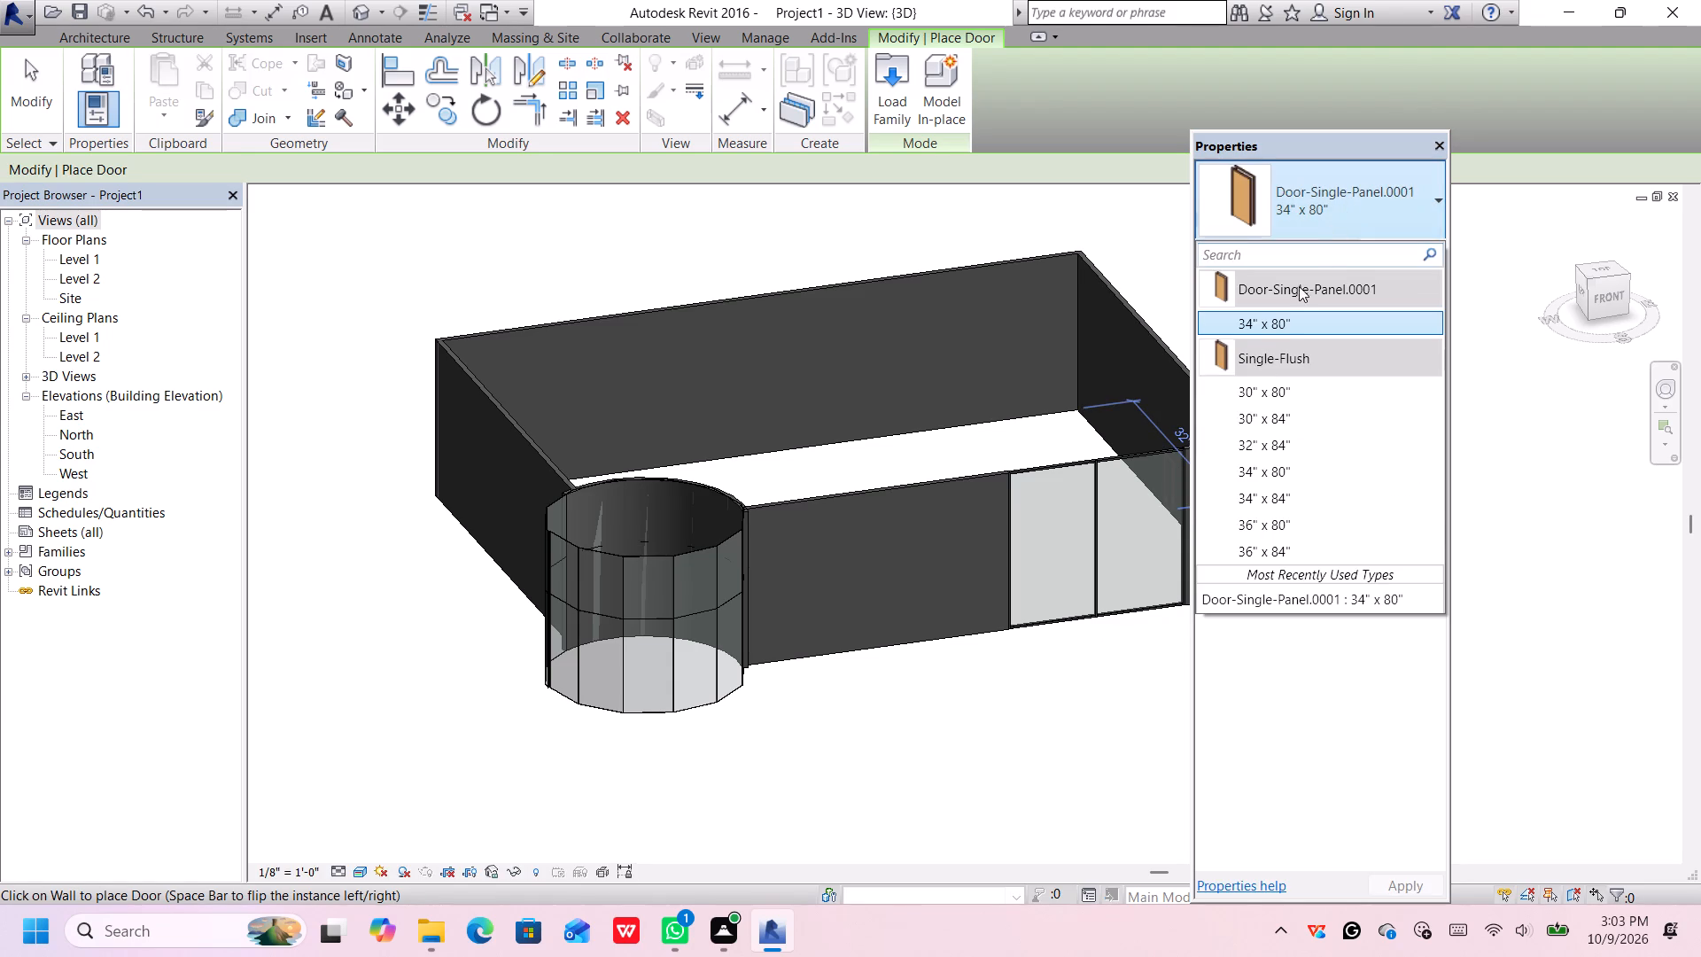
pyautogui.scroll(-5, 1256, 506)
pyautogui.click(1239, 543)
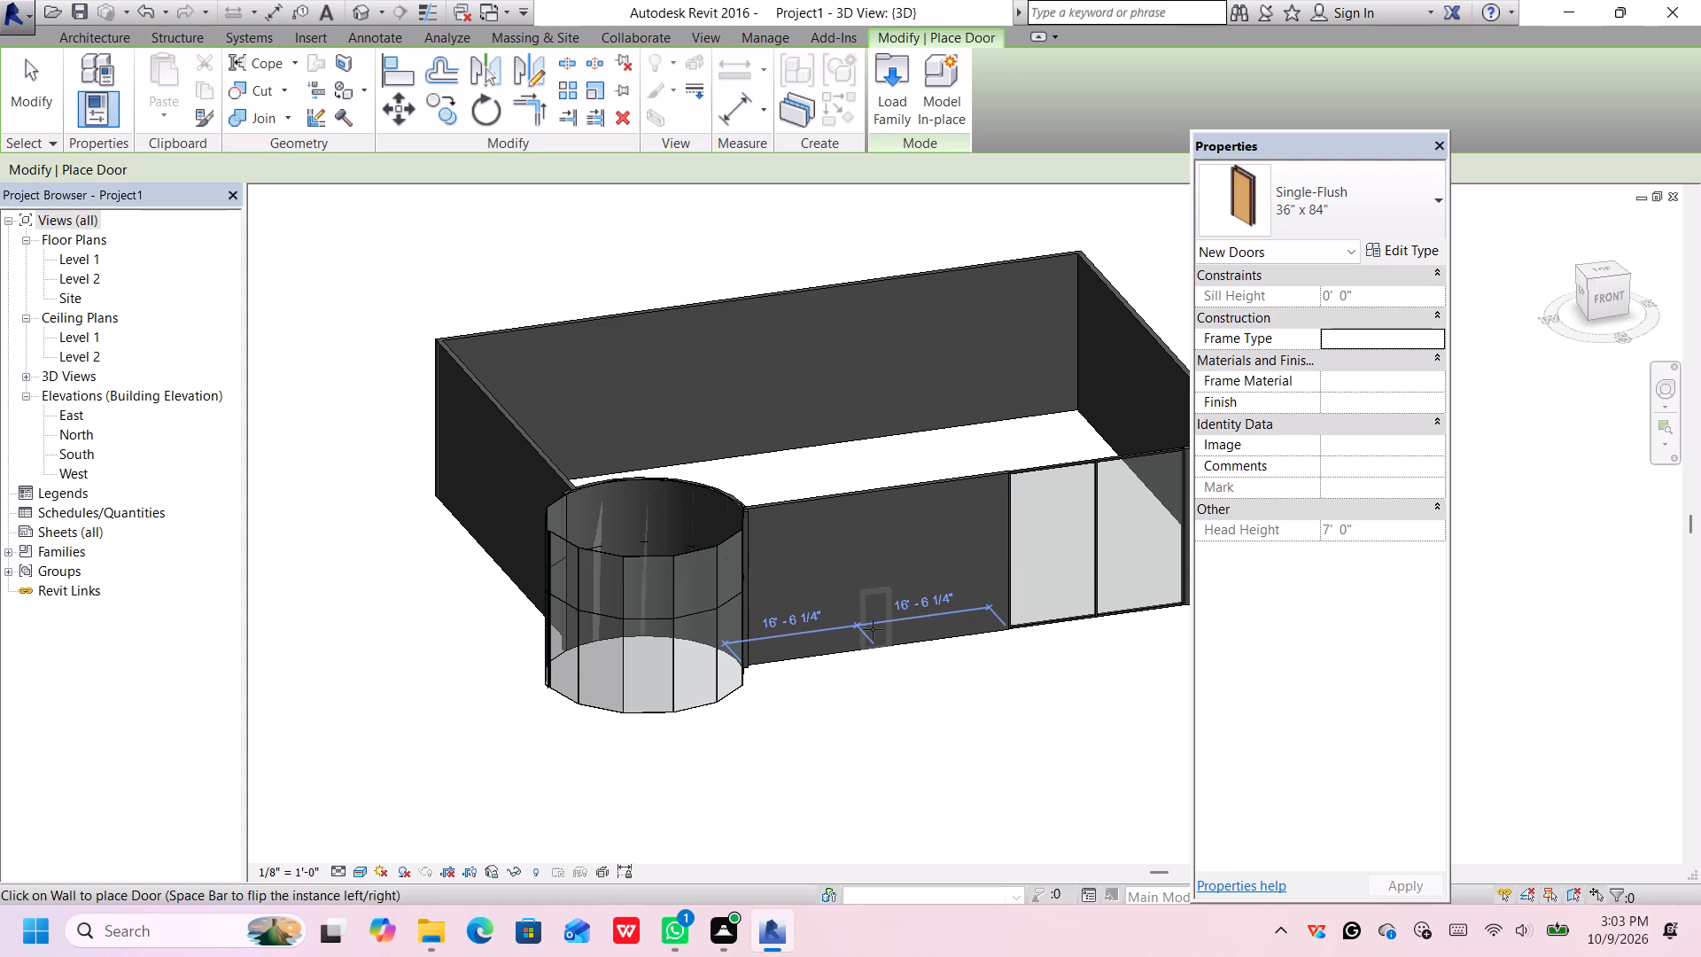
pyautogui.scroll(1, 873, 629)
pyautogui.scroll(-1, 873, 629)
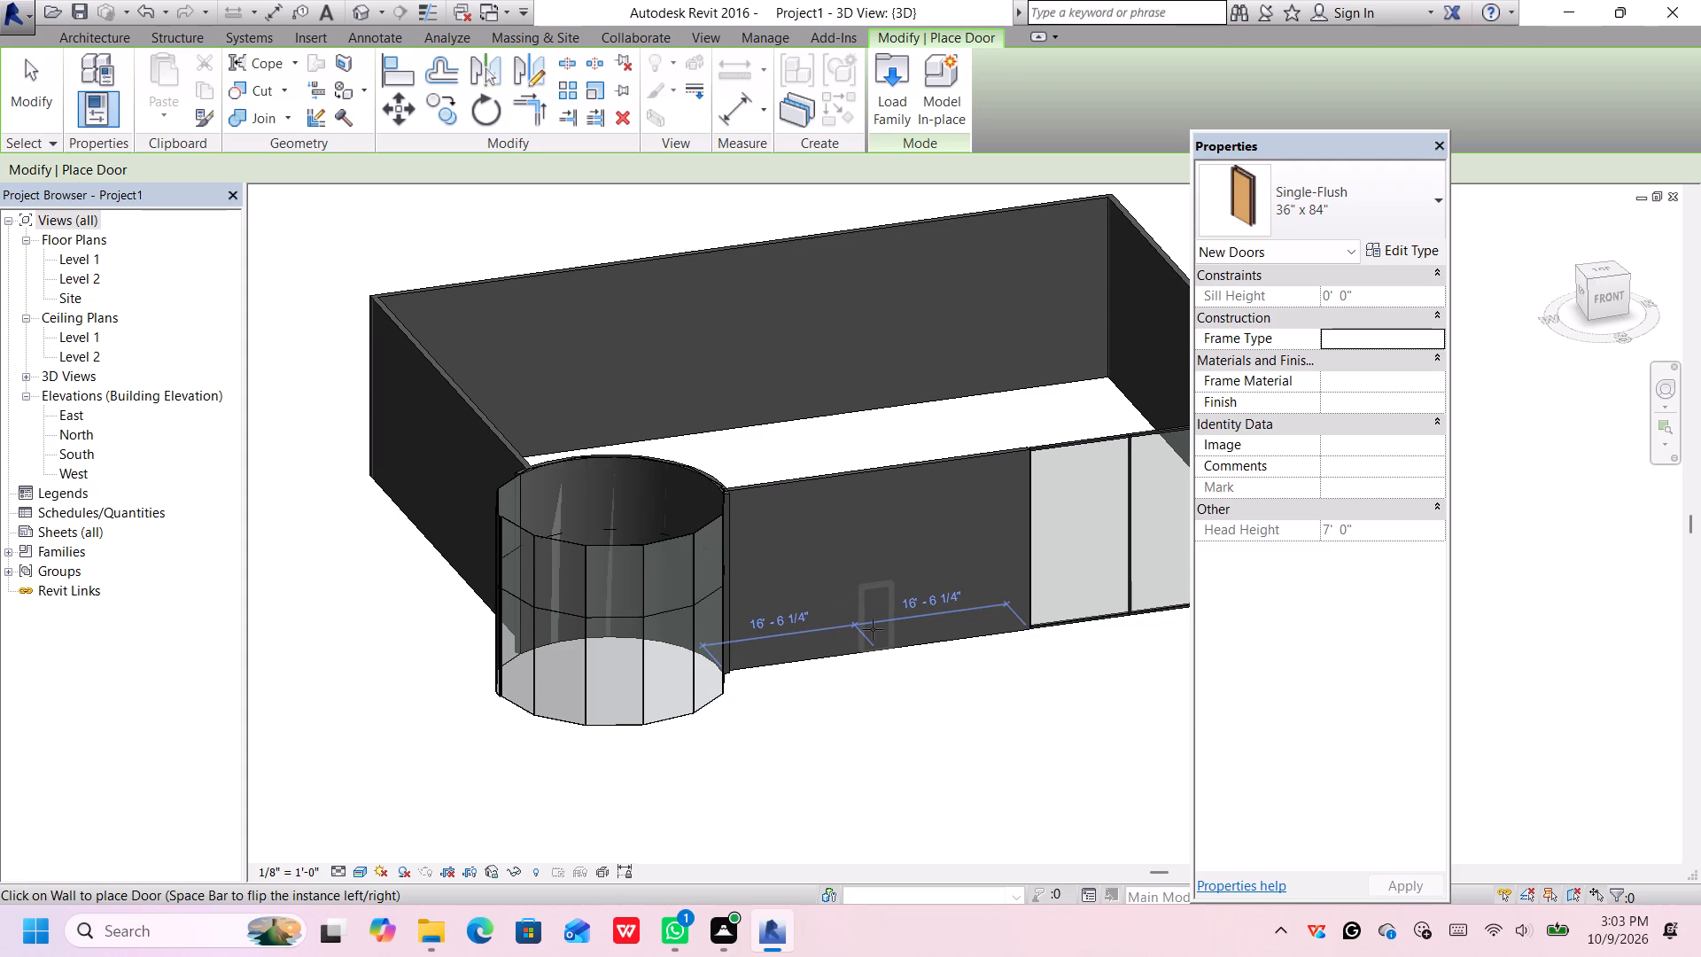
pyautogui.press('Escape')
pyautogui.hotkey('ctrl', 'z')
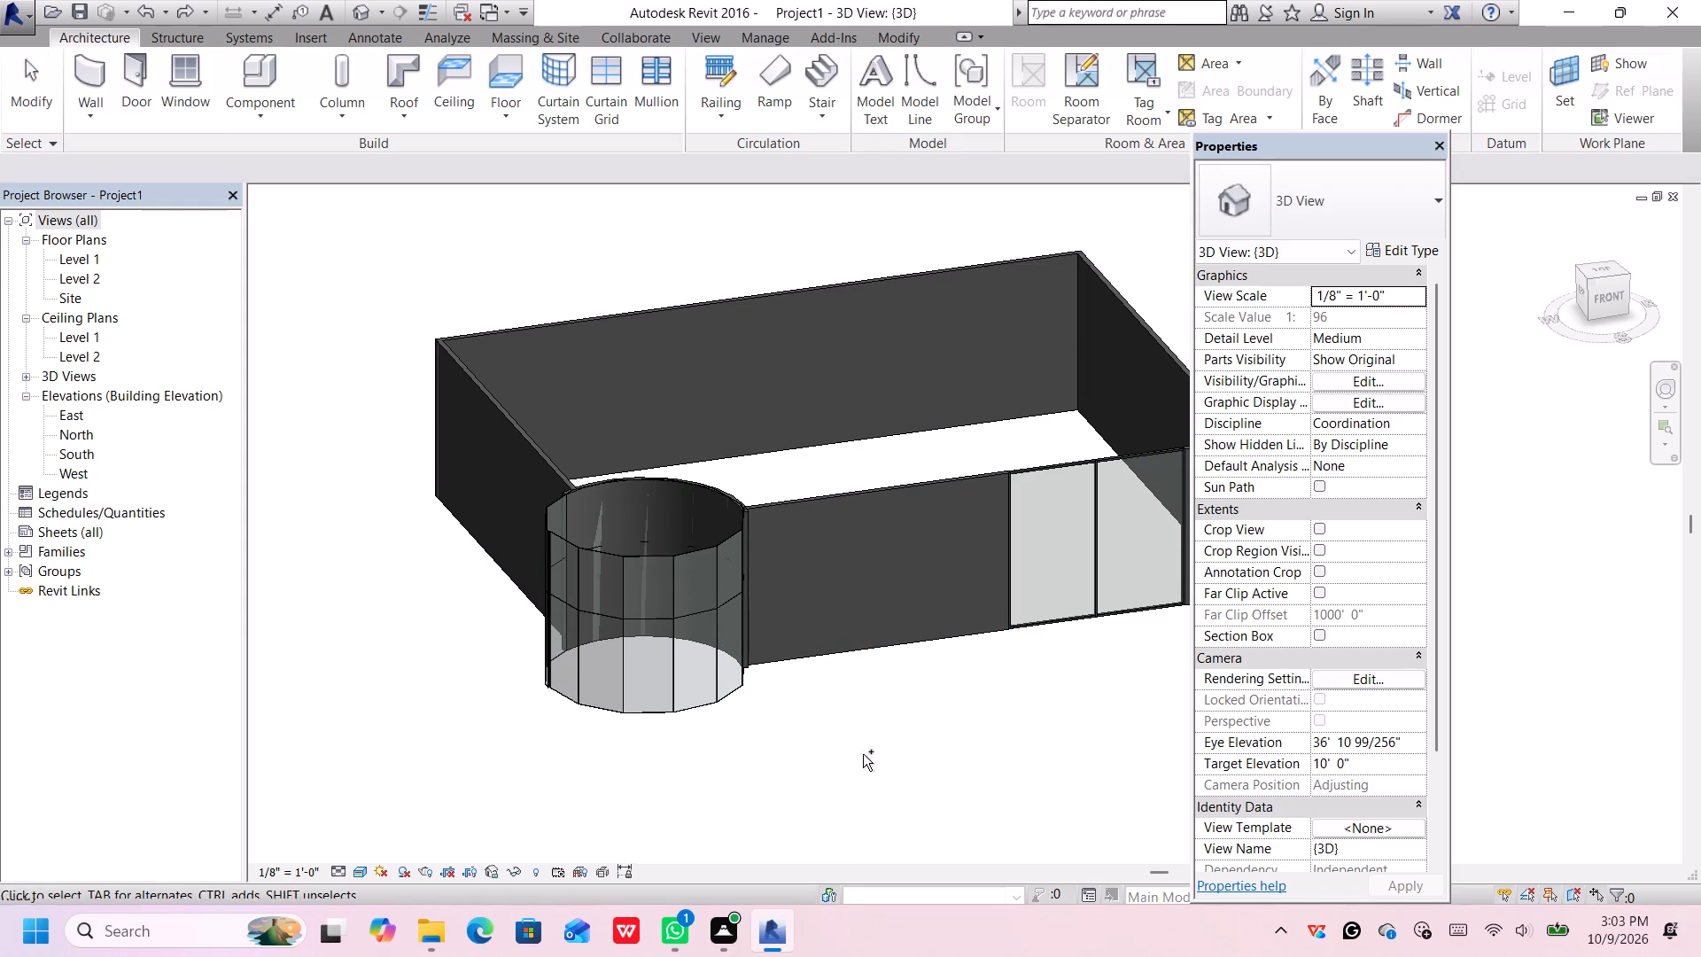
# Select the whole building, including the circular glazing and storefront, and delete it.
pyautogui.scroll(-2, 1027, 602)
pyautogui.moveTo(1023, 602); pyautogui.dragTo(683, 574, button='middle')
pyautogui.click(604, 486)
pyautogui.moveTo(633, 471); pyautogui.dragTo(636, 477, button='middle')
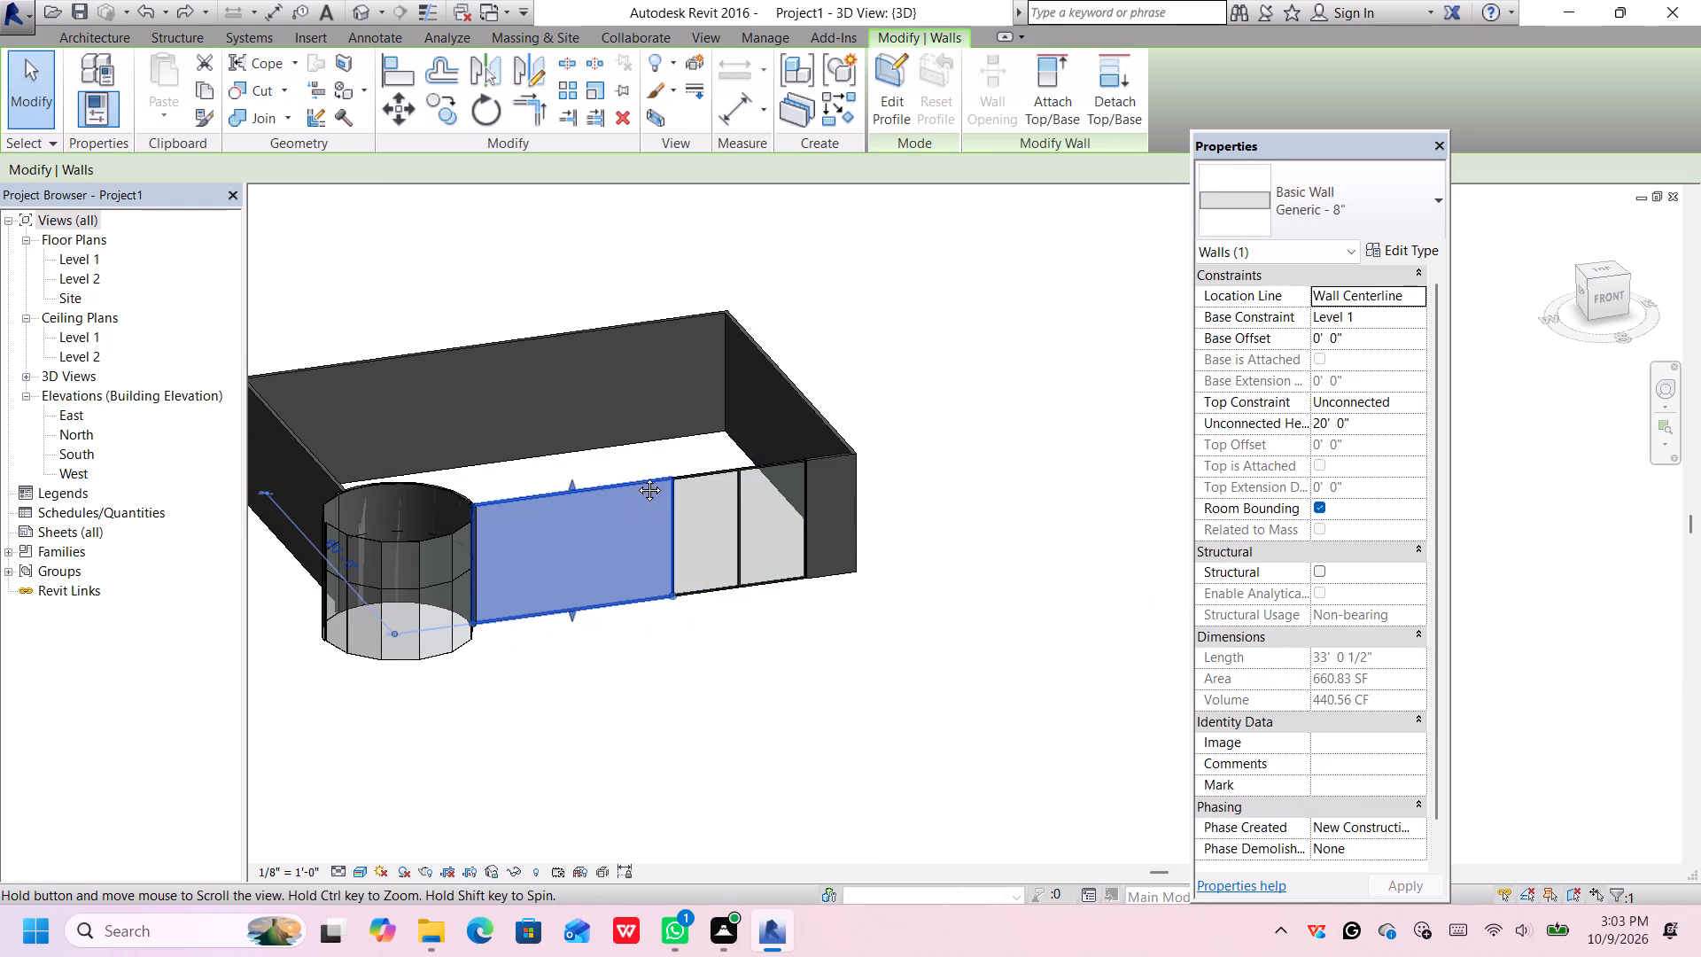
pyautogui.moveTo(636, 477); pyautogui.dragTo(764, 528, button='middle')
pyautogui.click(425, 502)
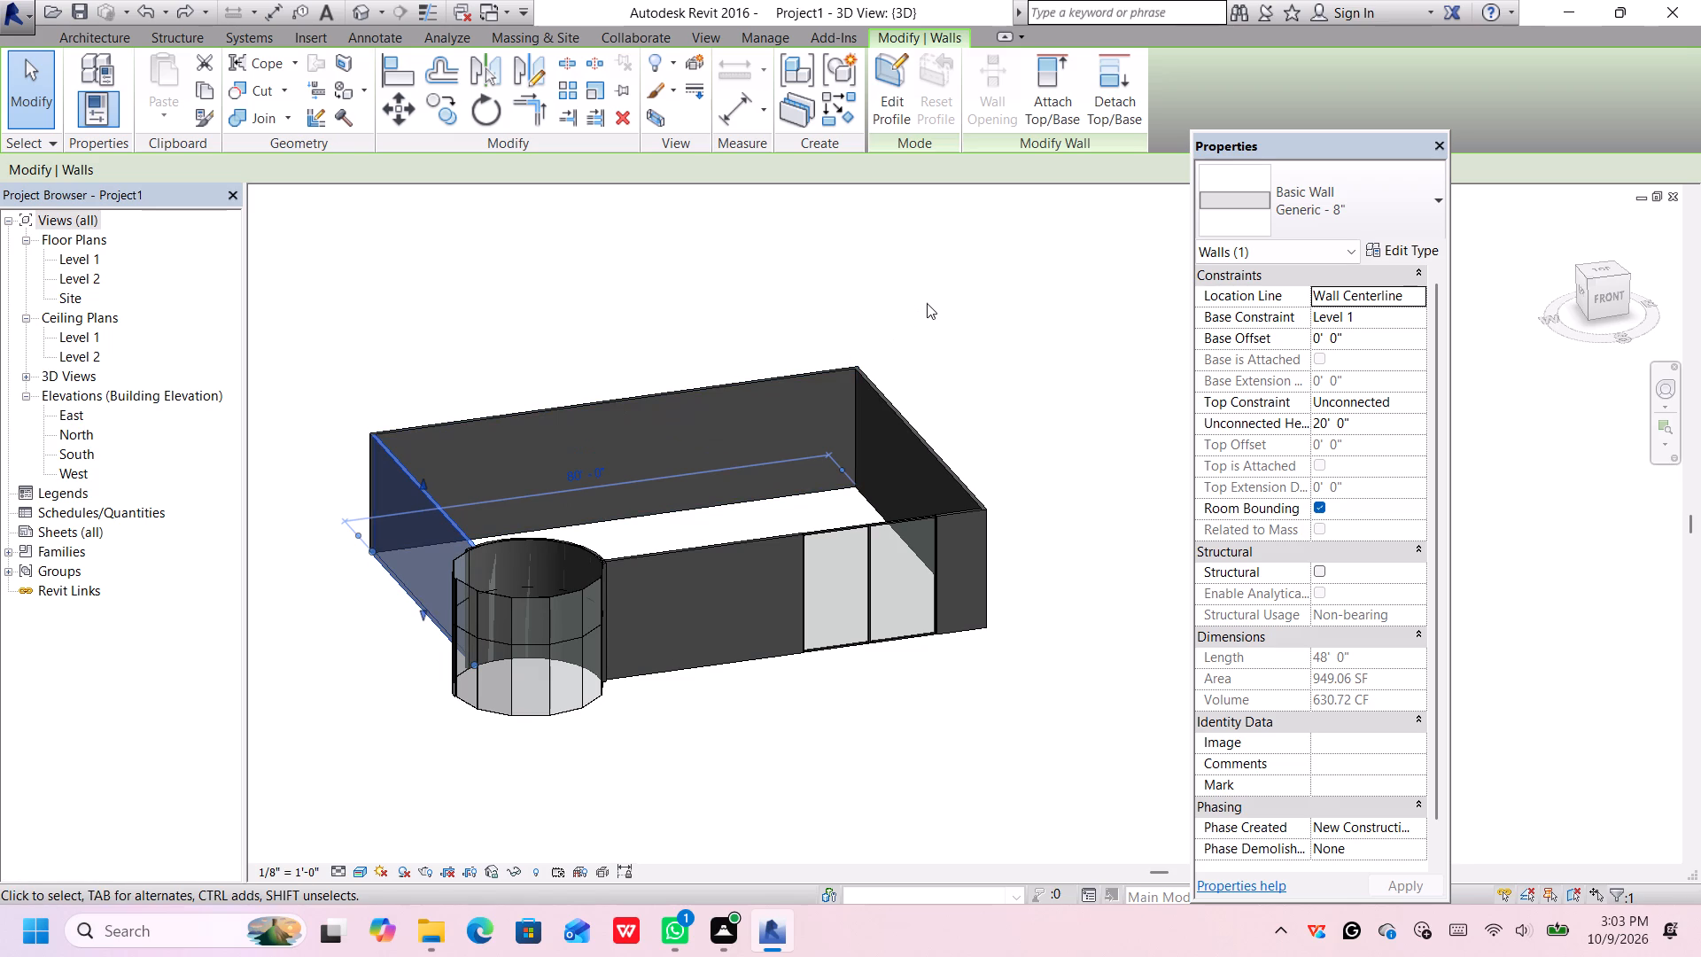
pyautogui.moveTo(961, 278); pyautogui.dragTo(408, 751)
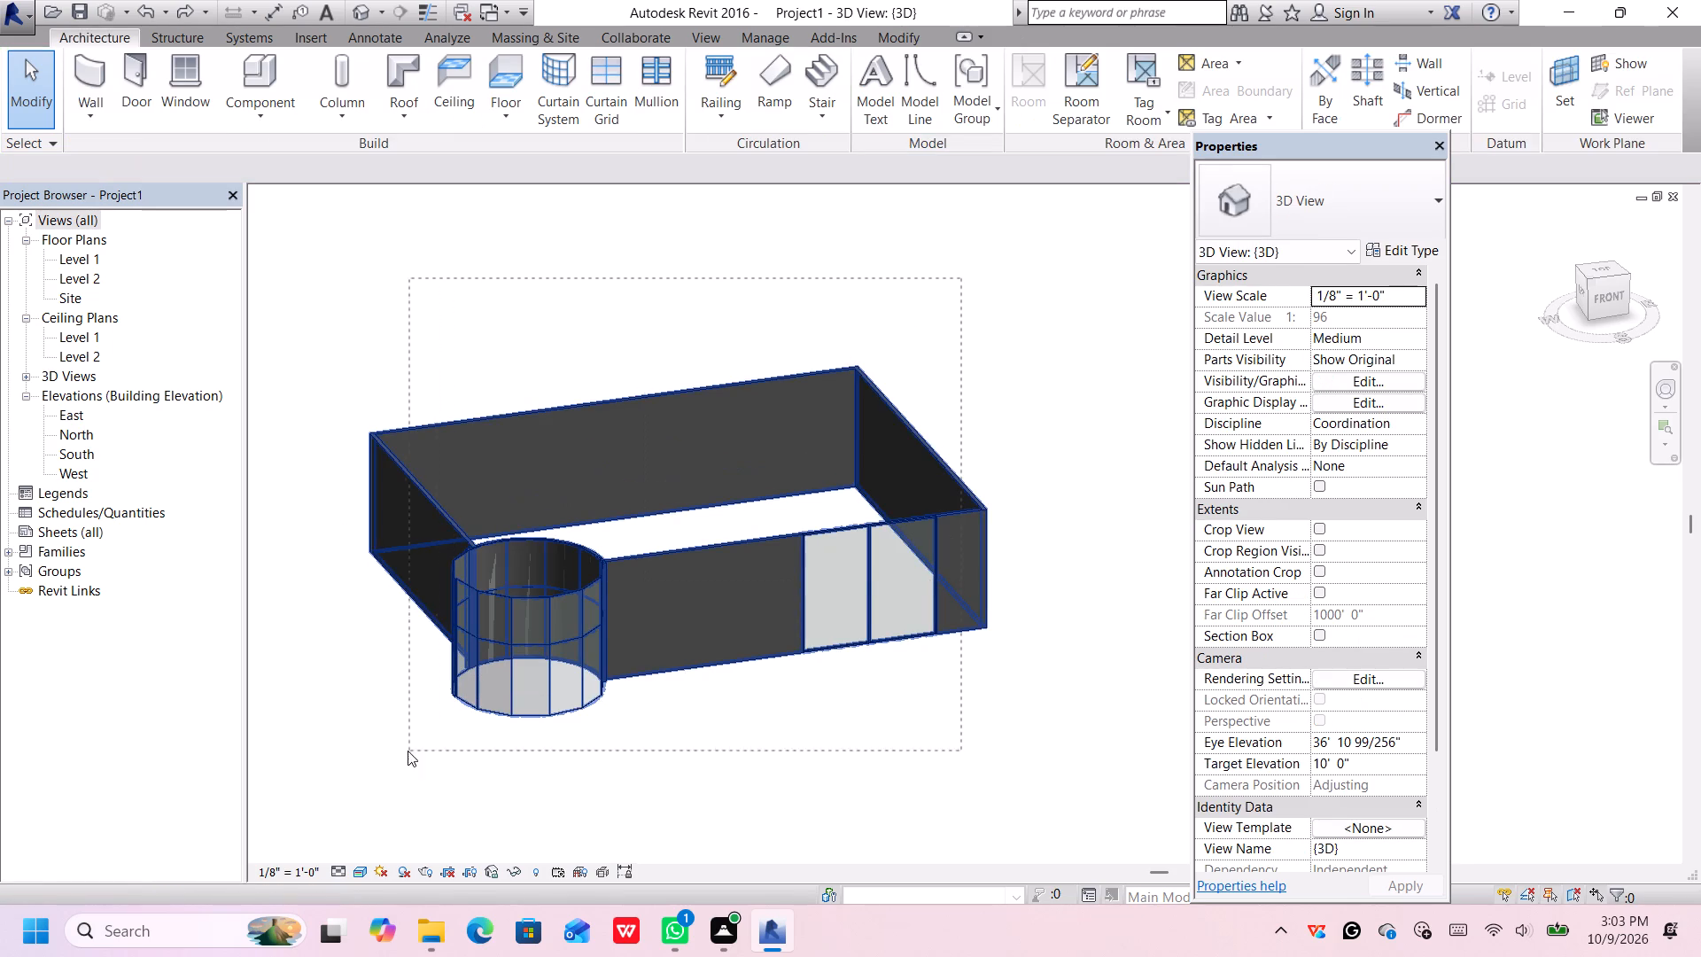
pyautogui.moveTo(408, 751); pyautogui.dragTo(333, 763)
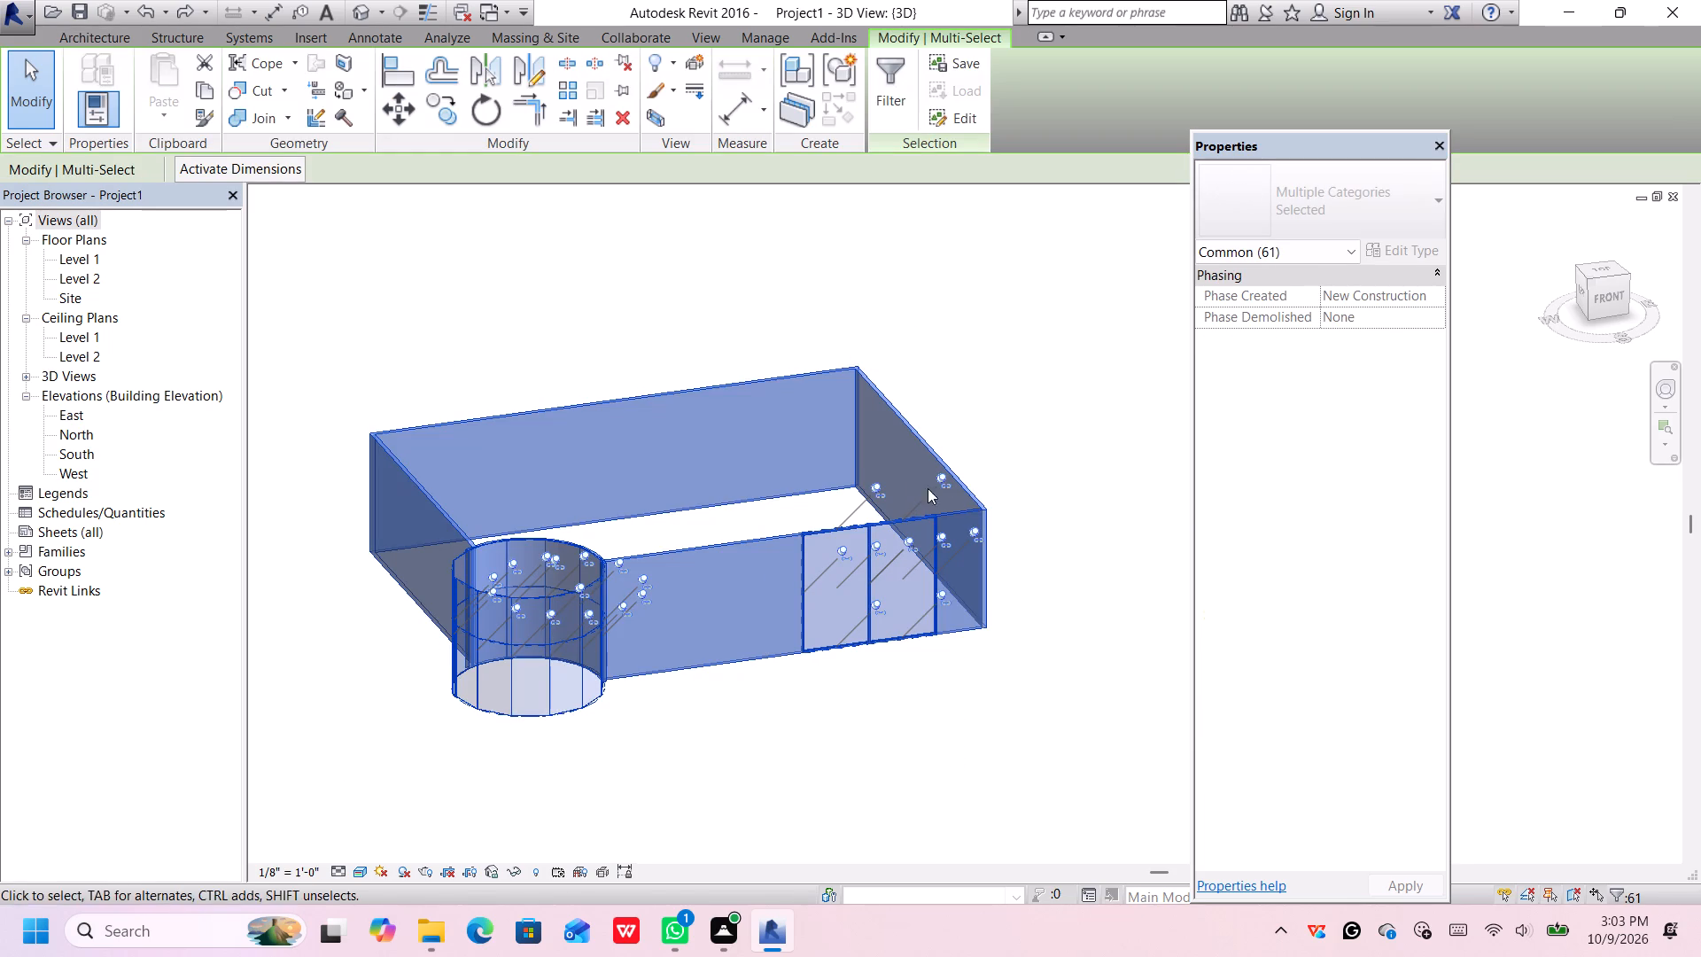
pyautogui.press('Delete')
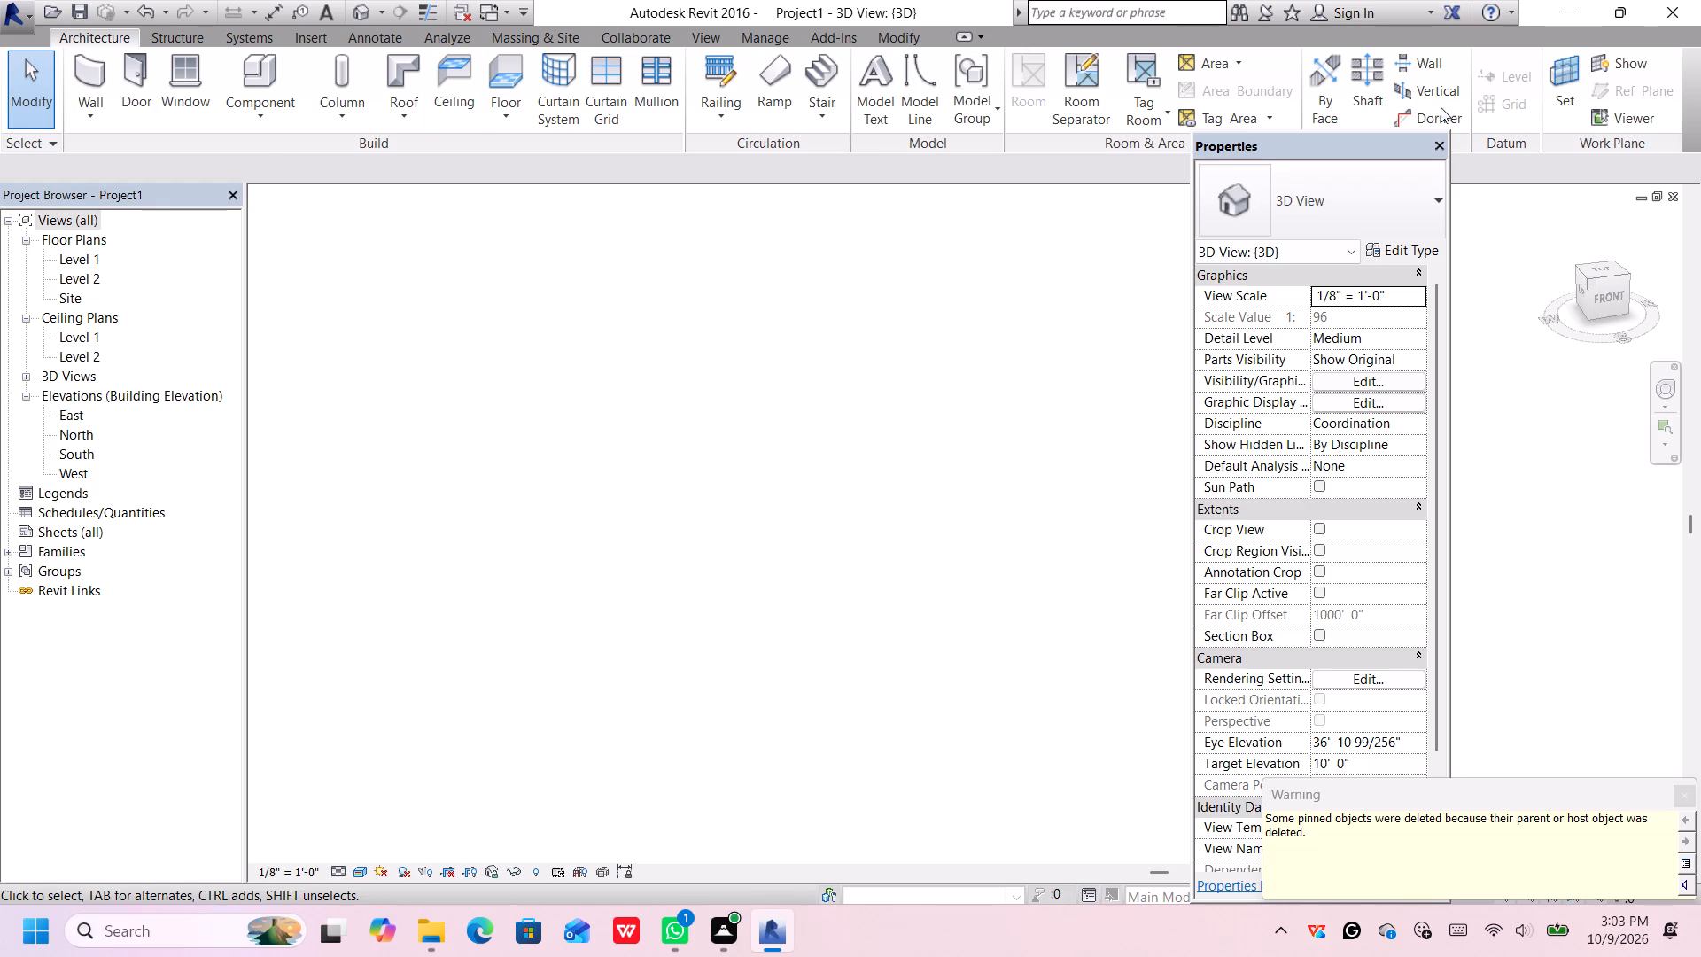
# Orient the 3D view to Top and dismiss the Autodesk notification card.
pyautogui.click(1609, 265)
pyautogui.scroll(-1, 936, 424)
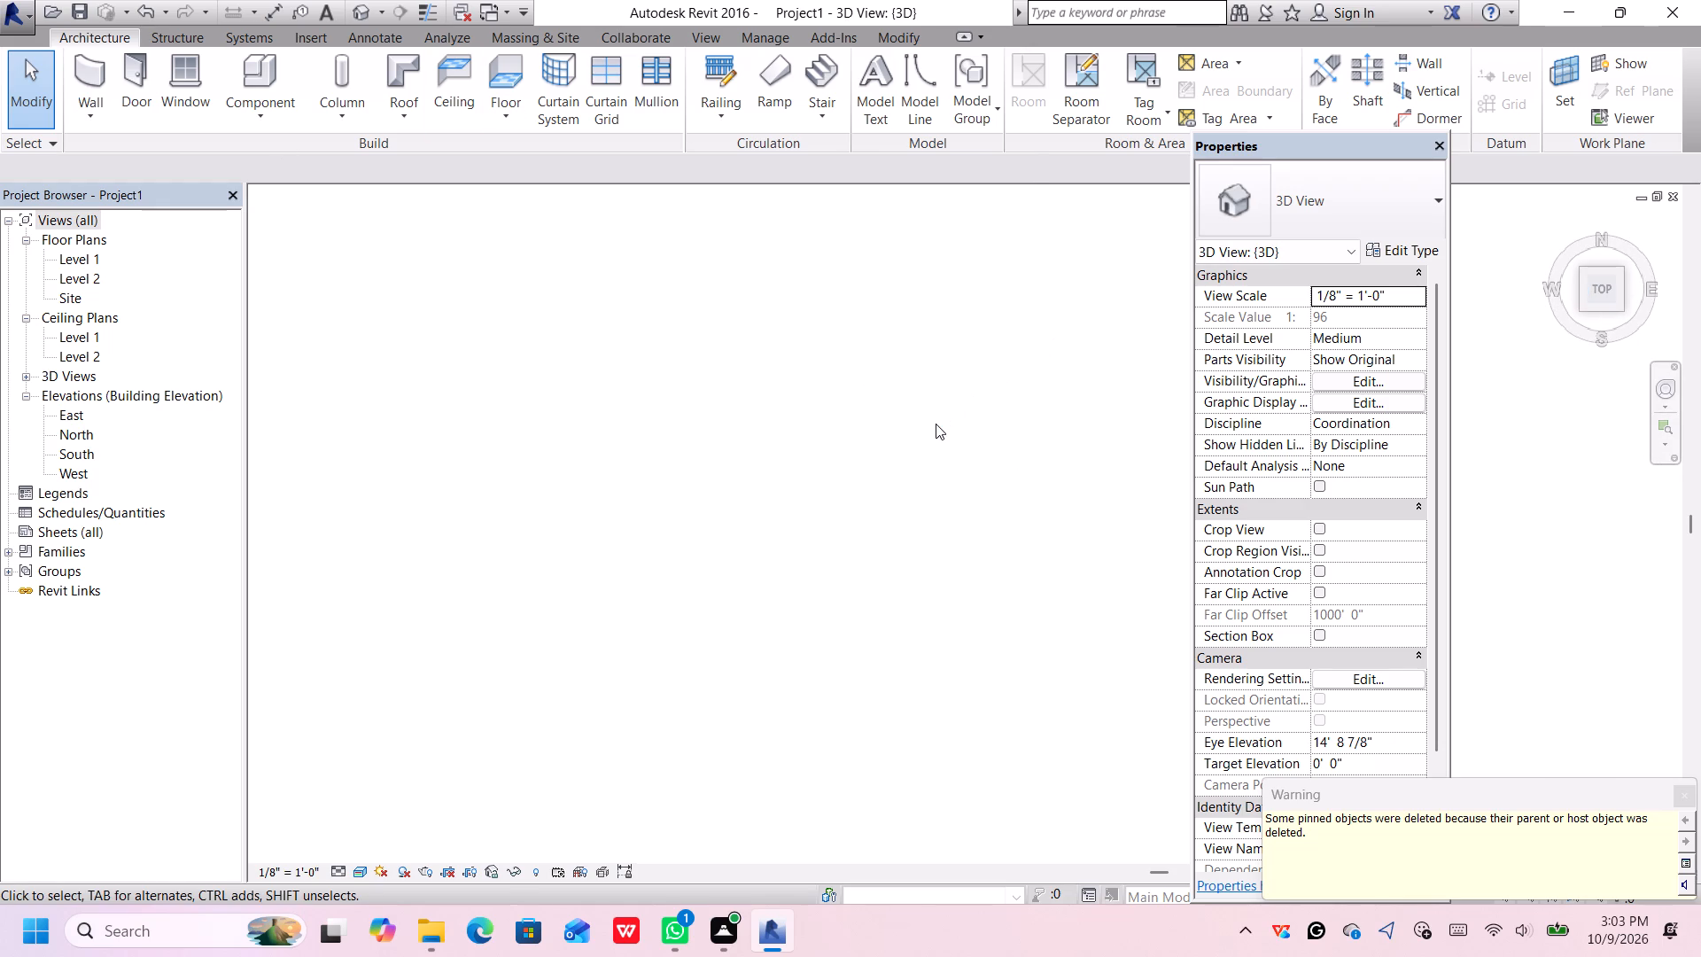
pyautogui.scroll(-2, 936, 424)
pyautogui.click(985, 120)
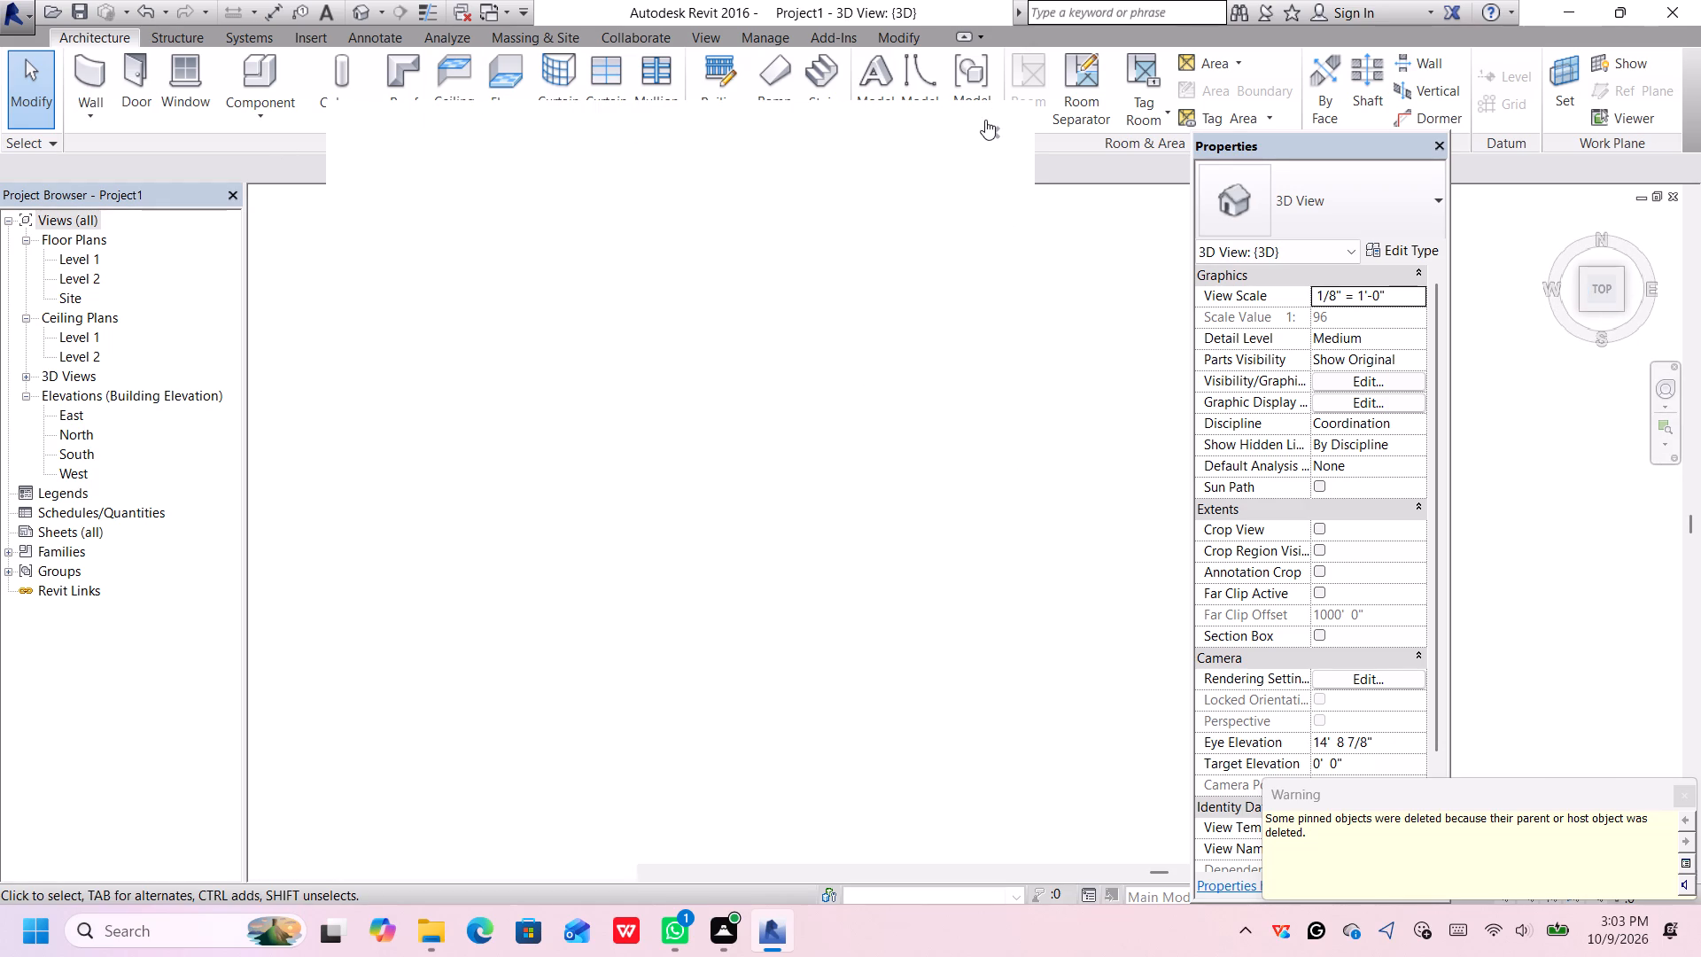
pyautogui.moveTo(996, 133); pyautogui.dragTo(1008, 112)
pyautogui.scroll(1, 788, 406)
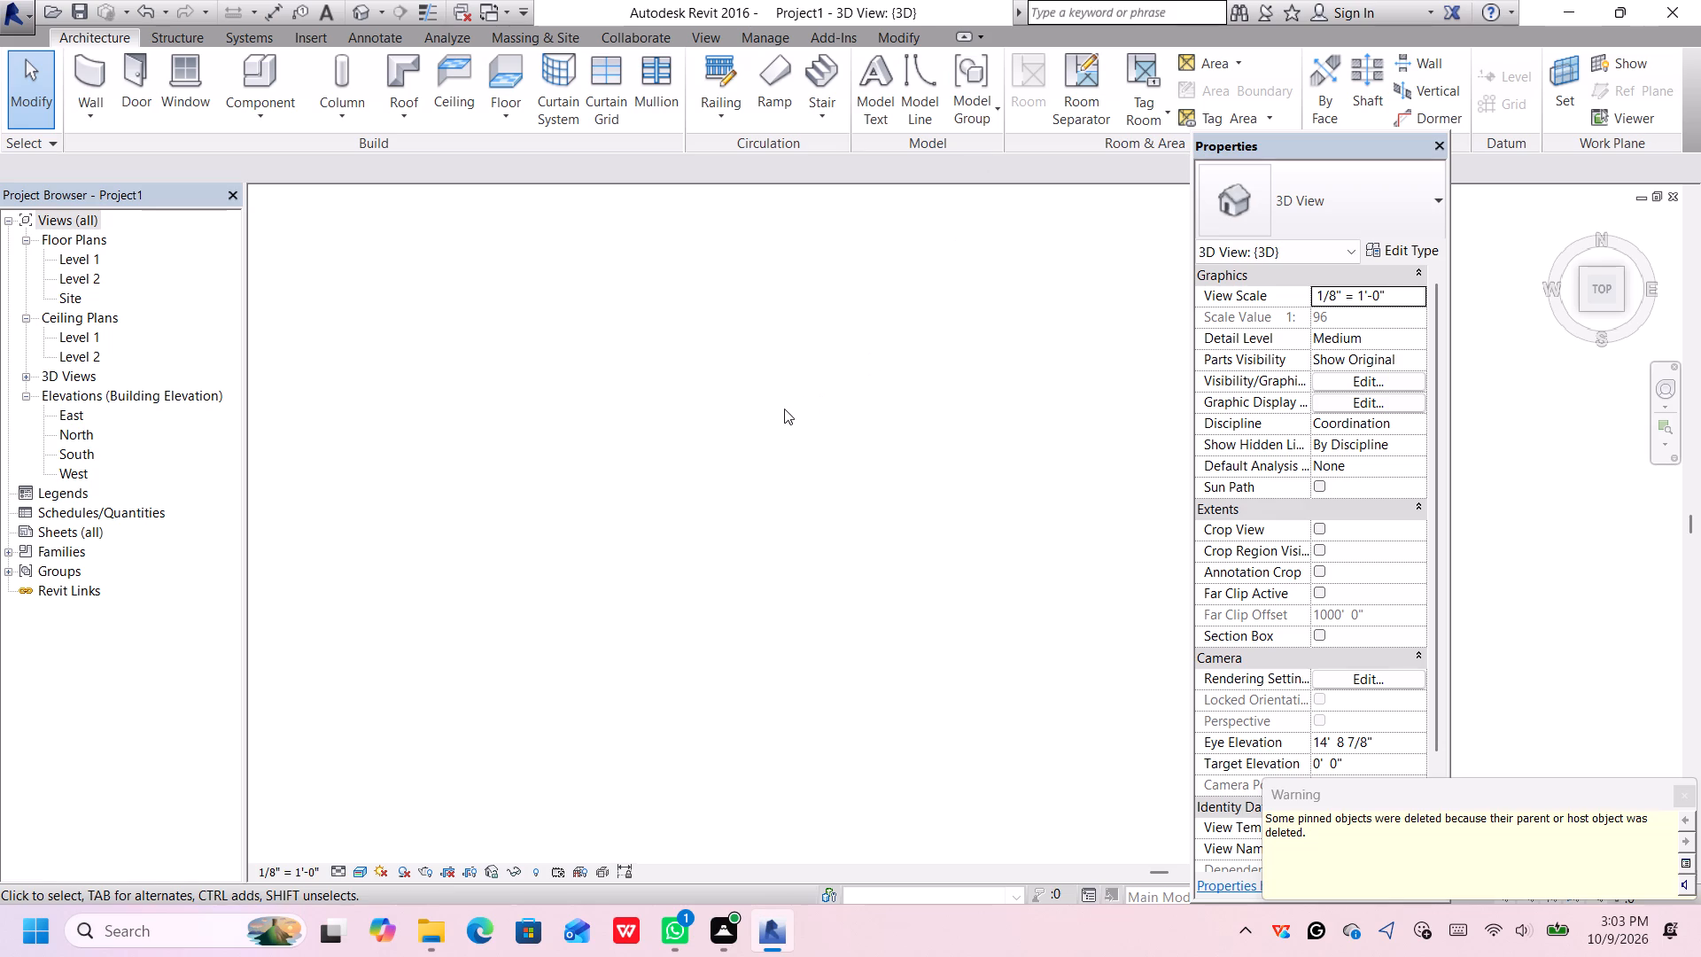
pyautogui.scroll(1, 784, 408)
pyautogui.scroll(-2, 780, 411)
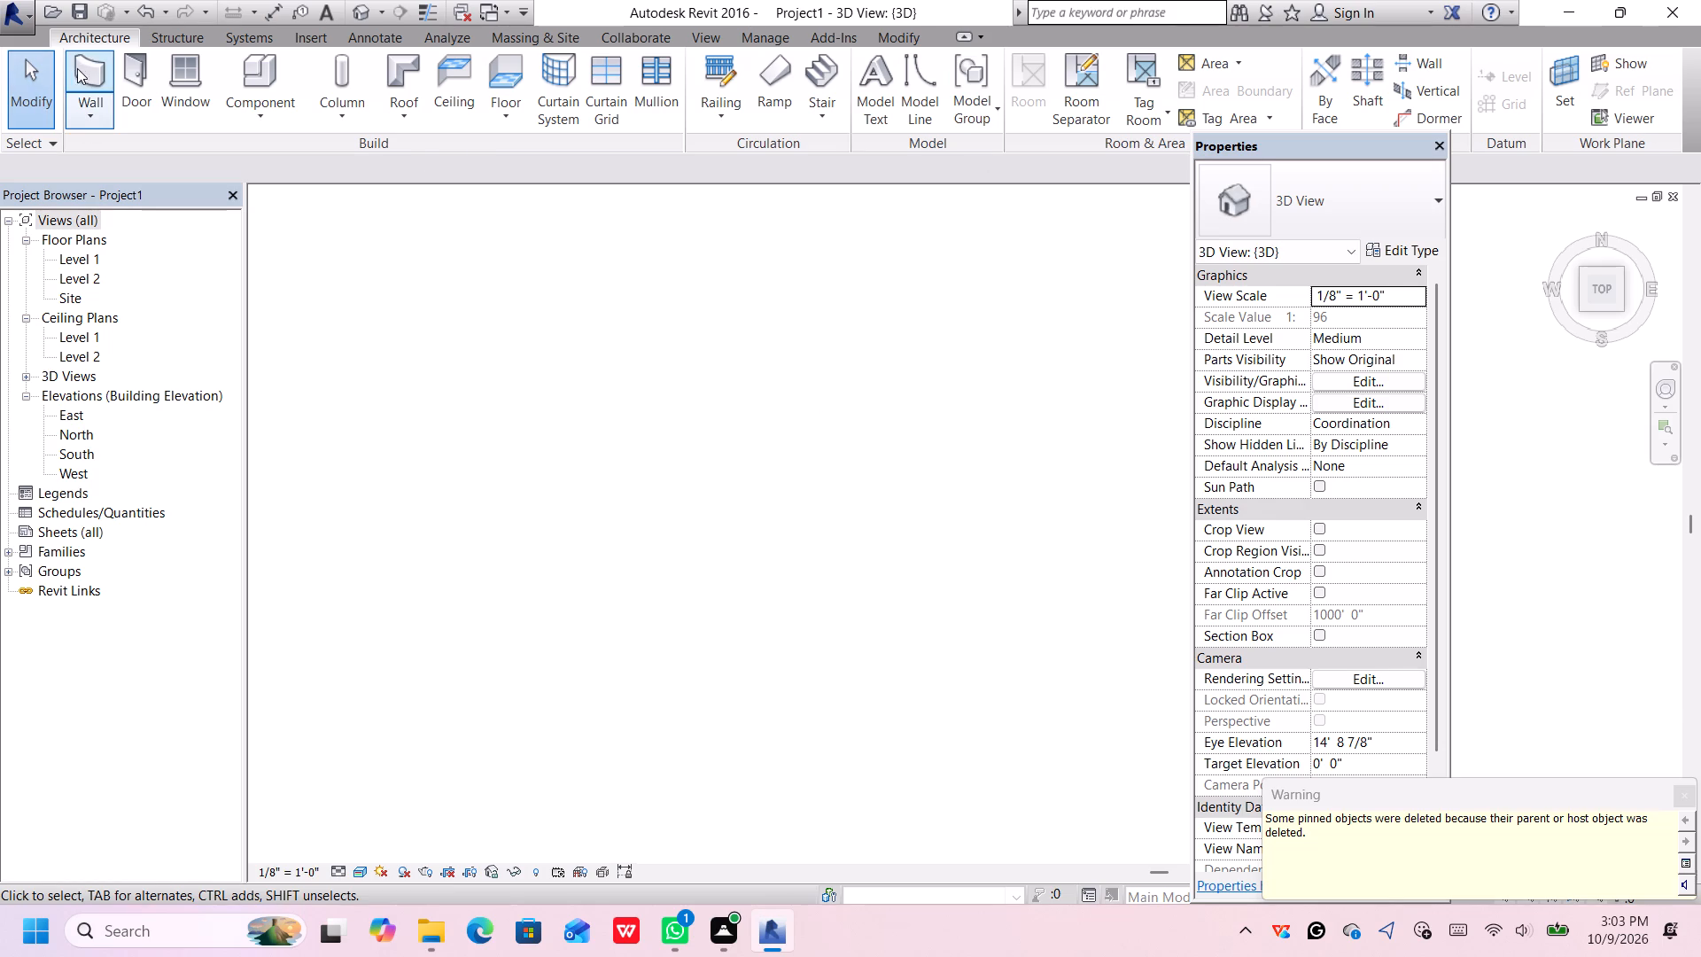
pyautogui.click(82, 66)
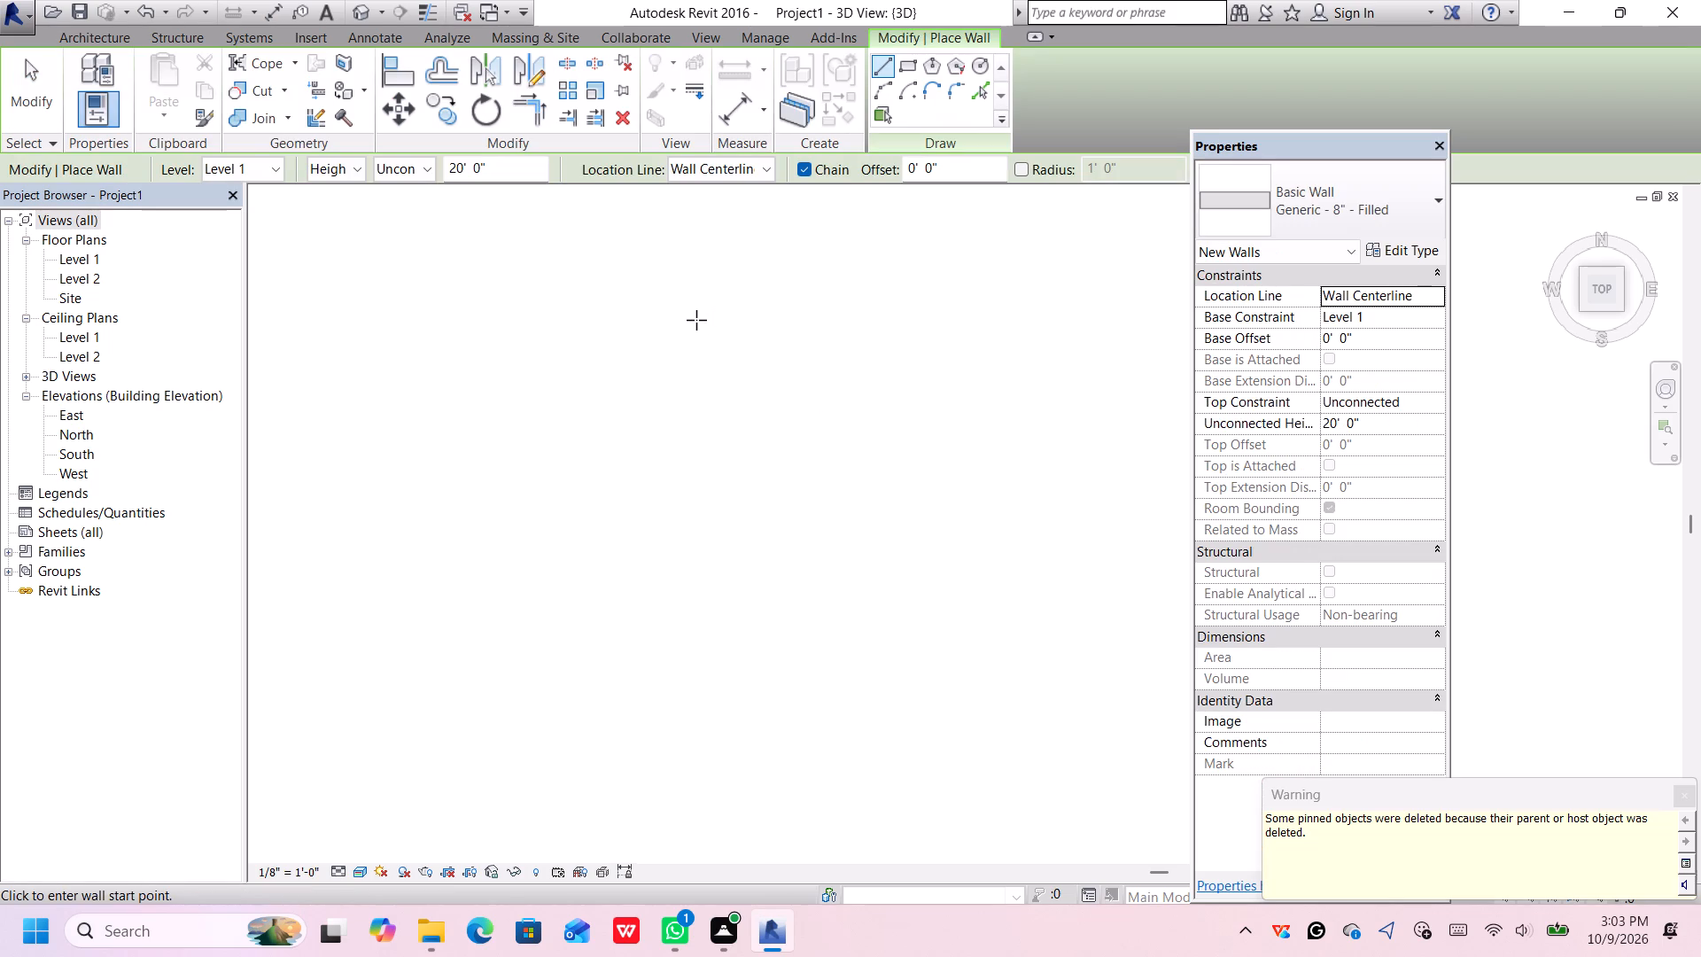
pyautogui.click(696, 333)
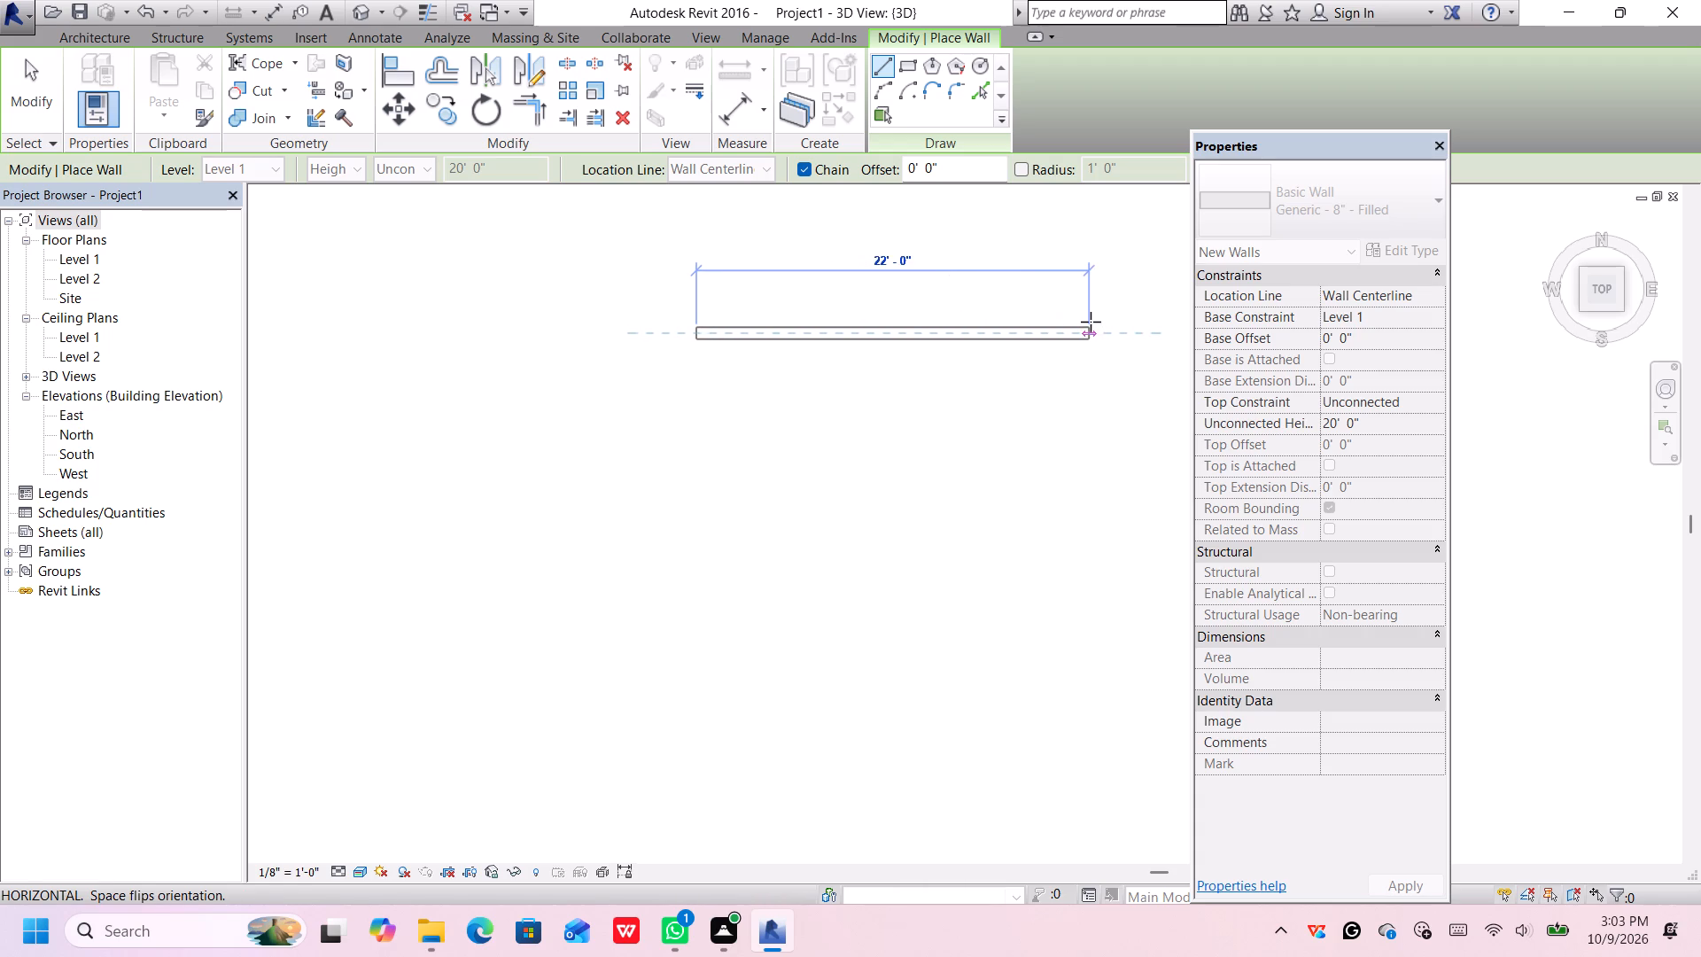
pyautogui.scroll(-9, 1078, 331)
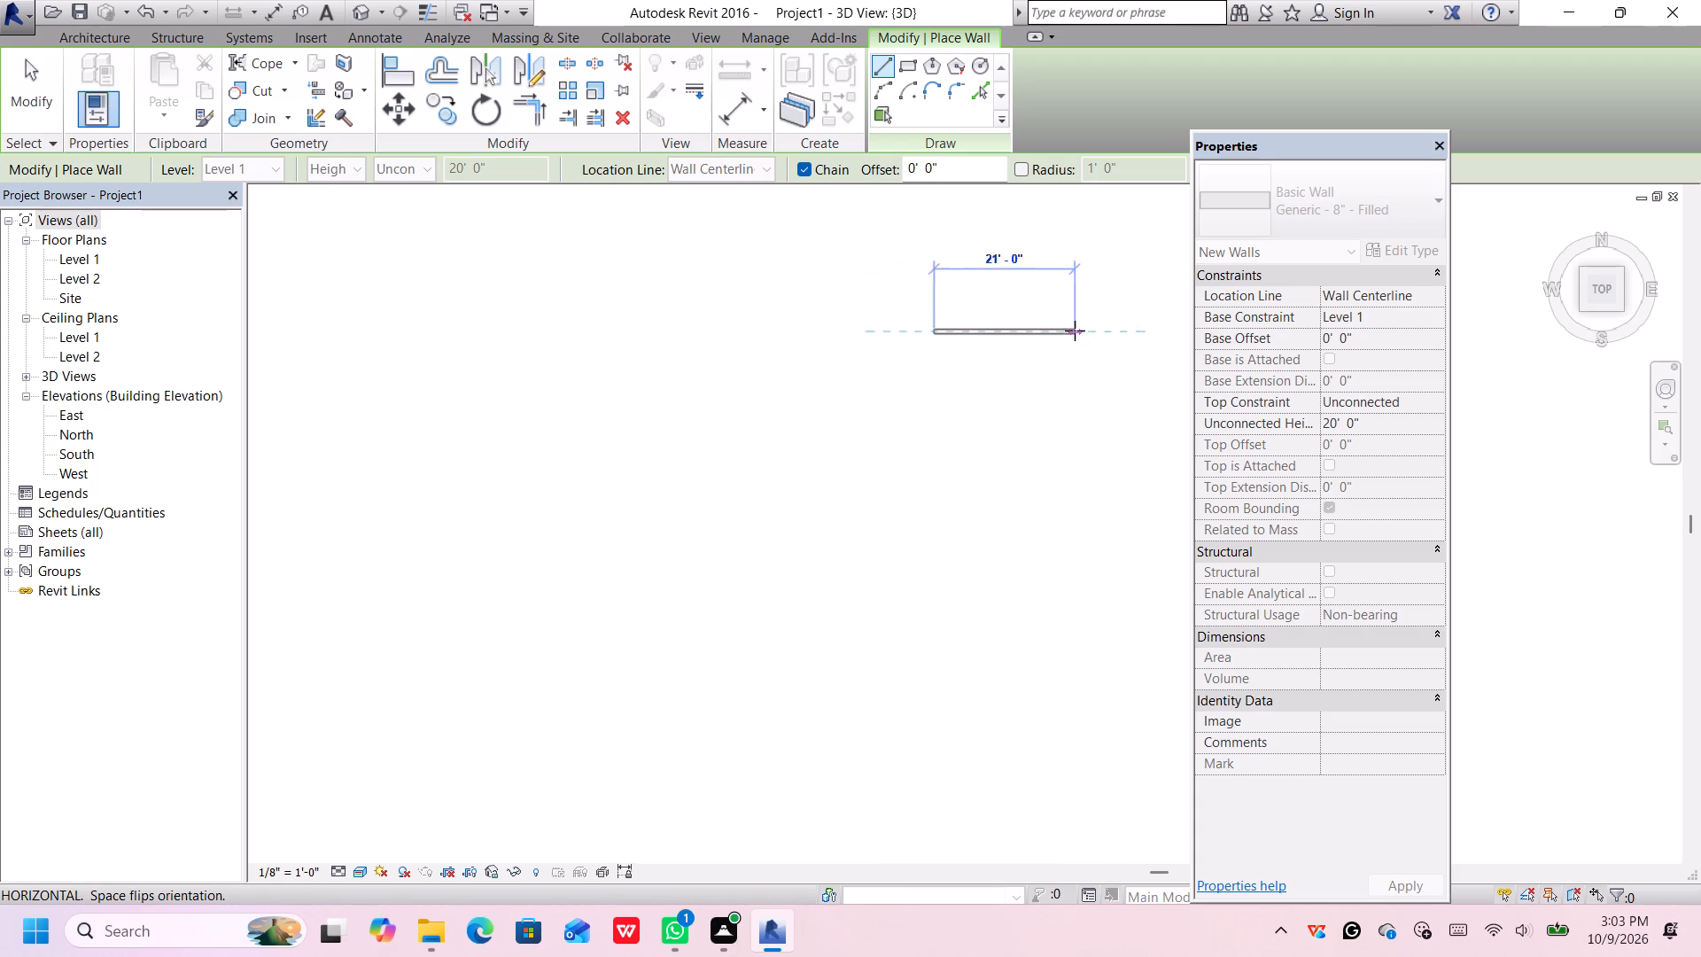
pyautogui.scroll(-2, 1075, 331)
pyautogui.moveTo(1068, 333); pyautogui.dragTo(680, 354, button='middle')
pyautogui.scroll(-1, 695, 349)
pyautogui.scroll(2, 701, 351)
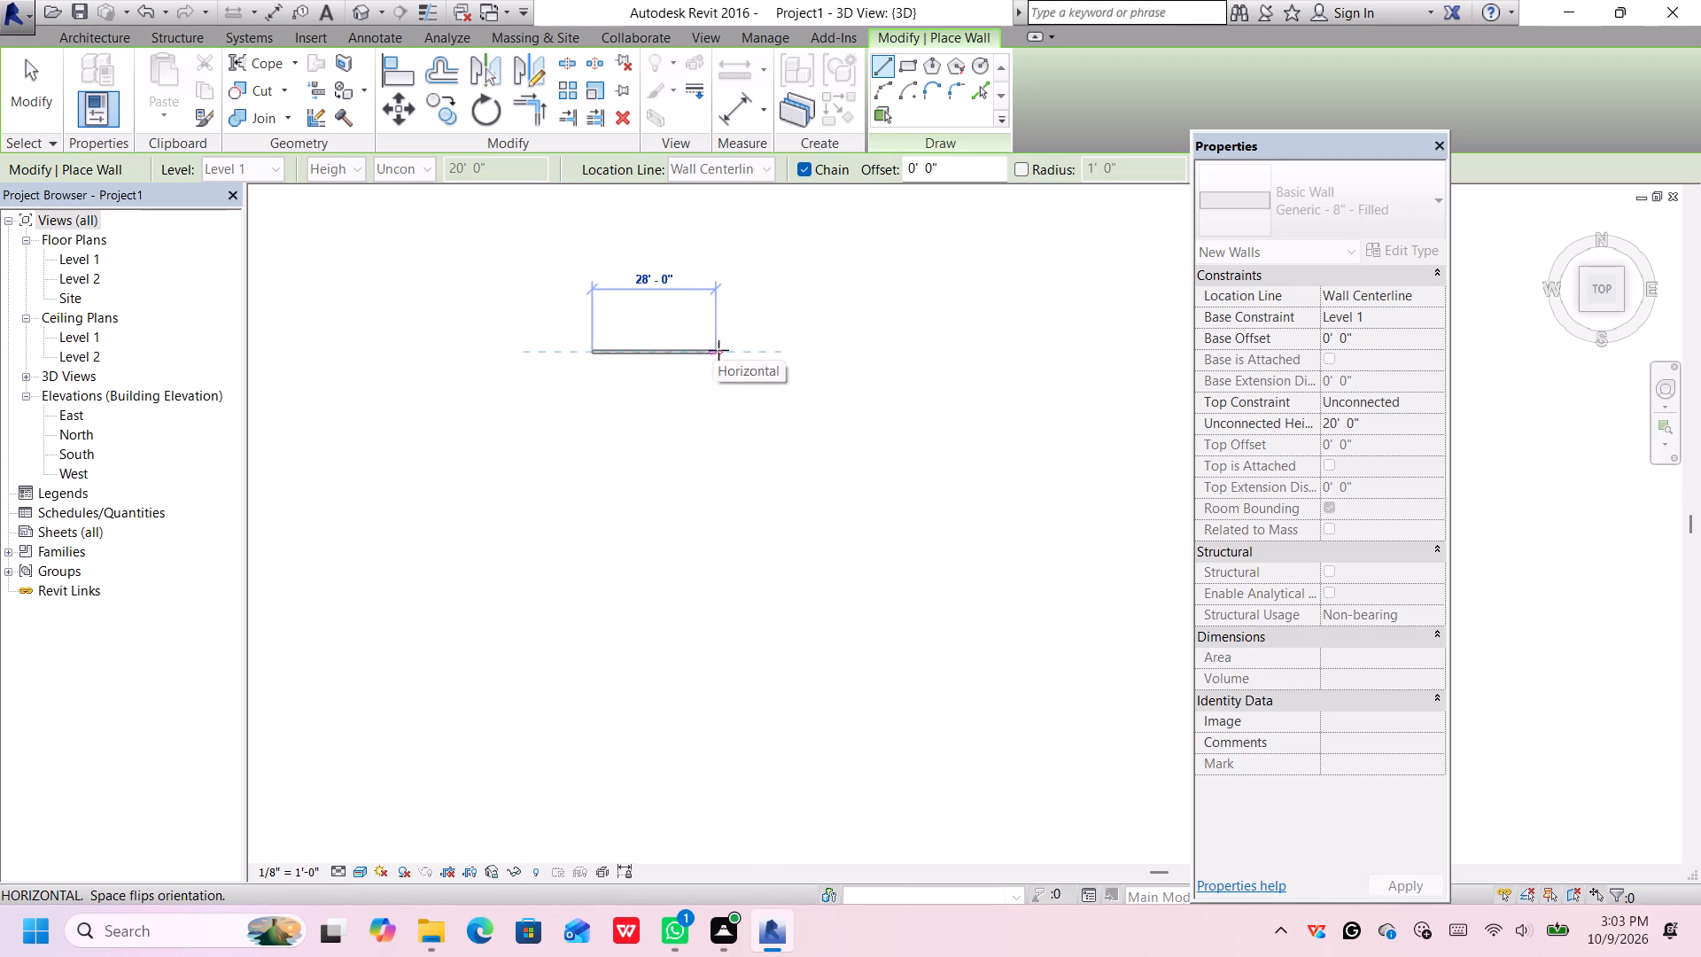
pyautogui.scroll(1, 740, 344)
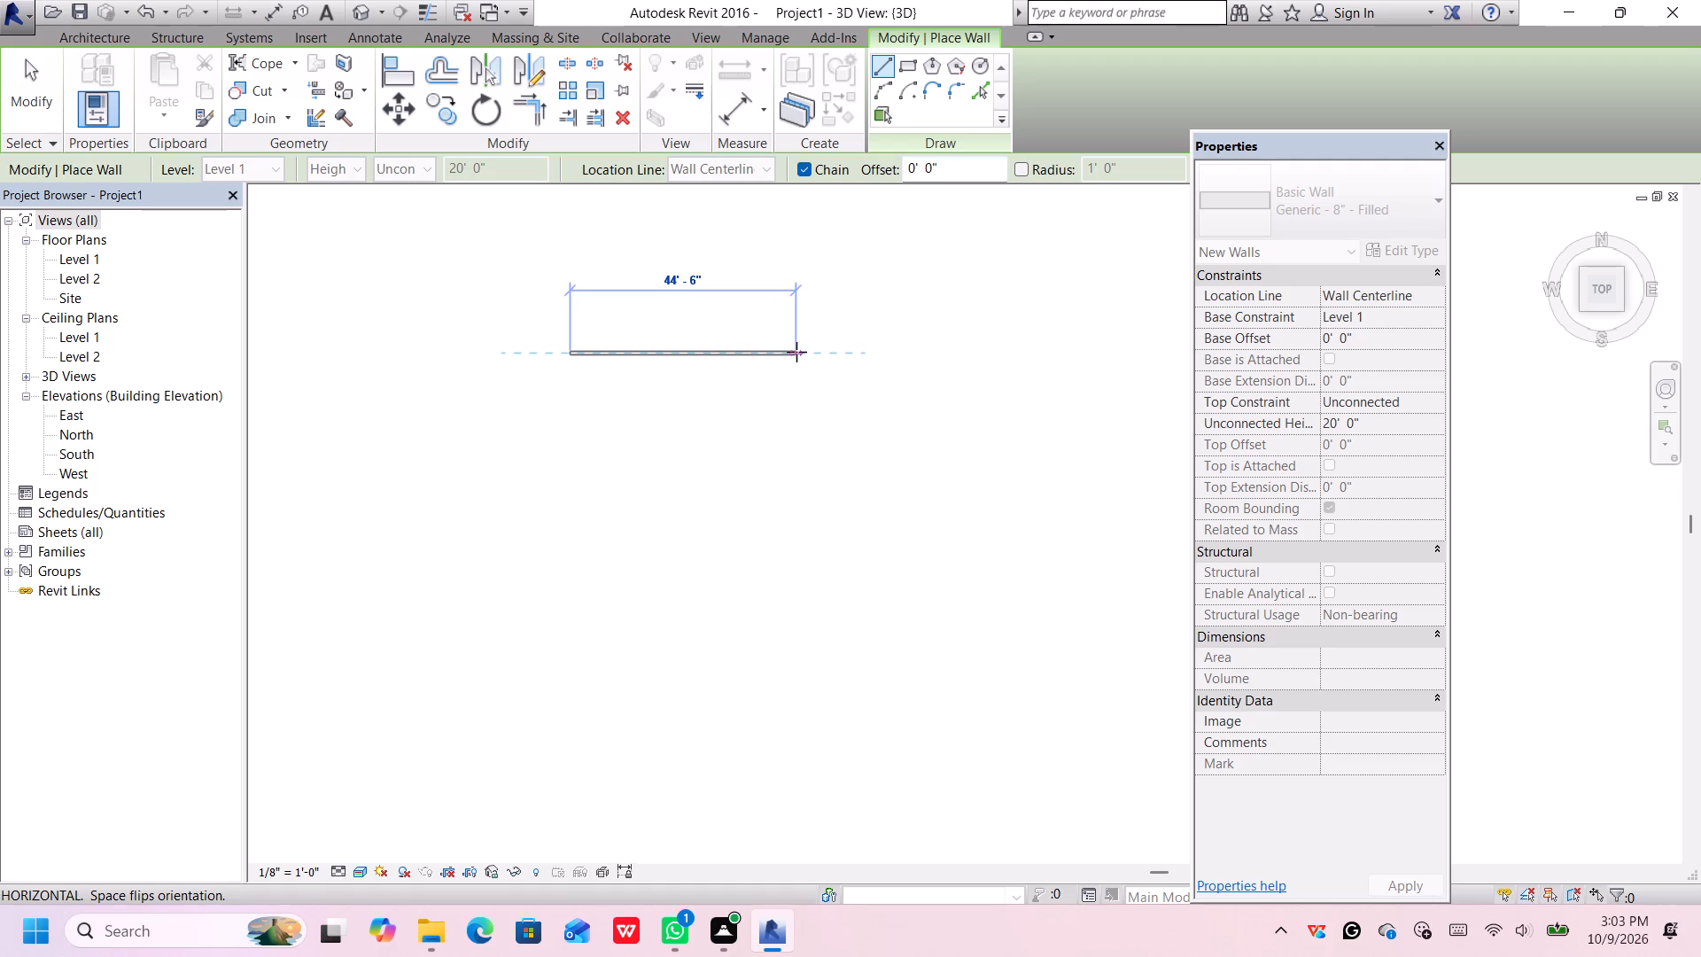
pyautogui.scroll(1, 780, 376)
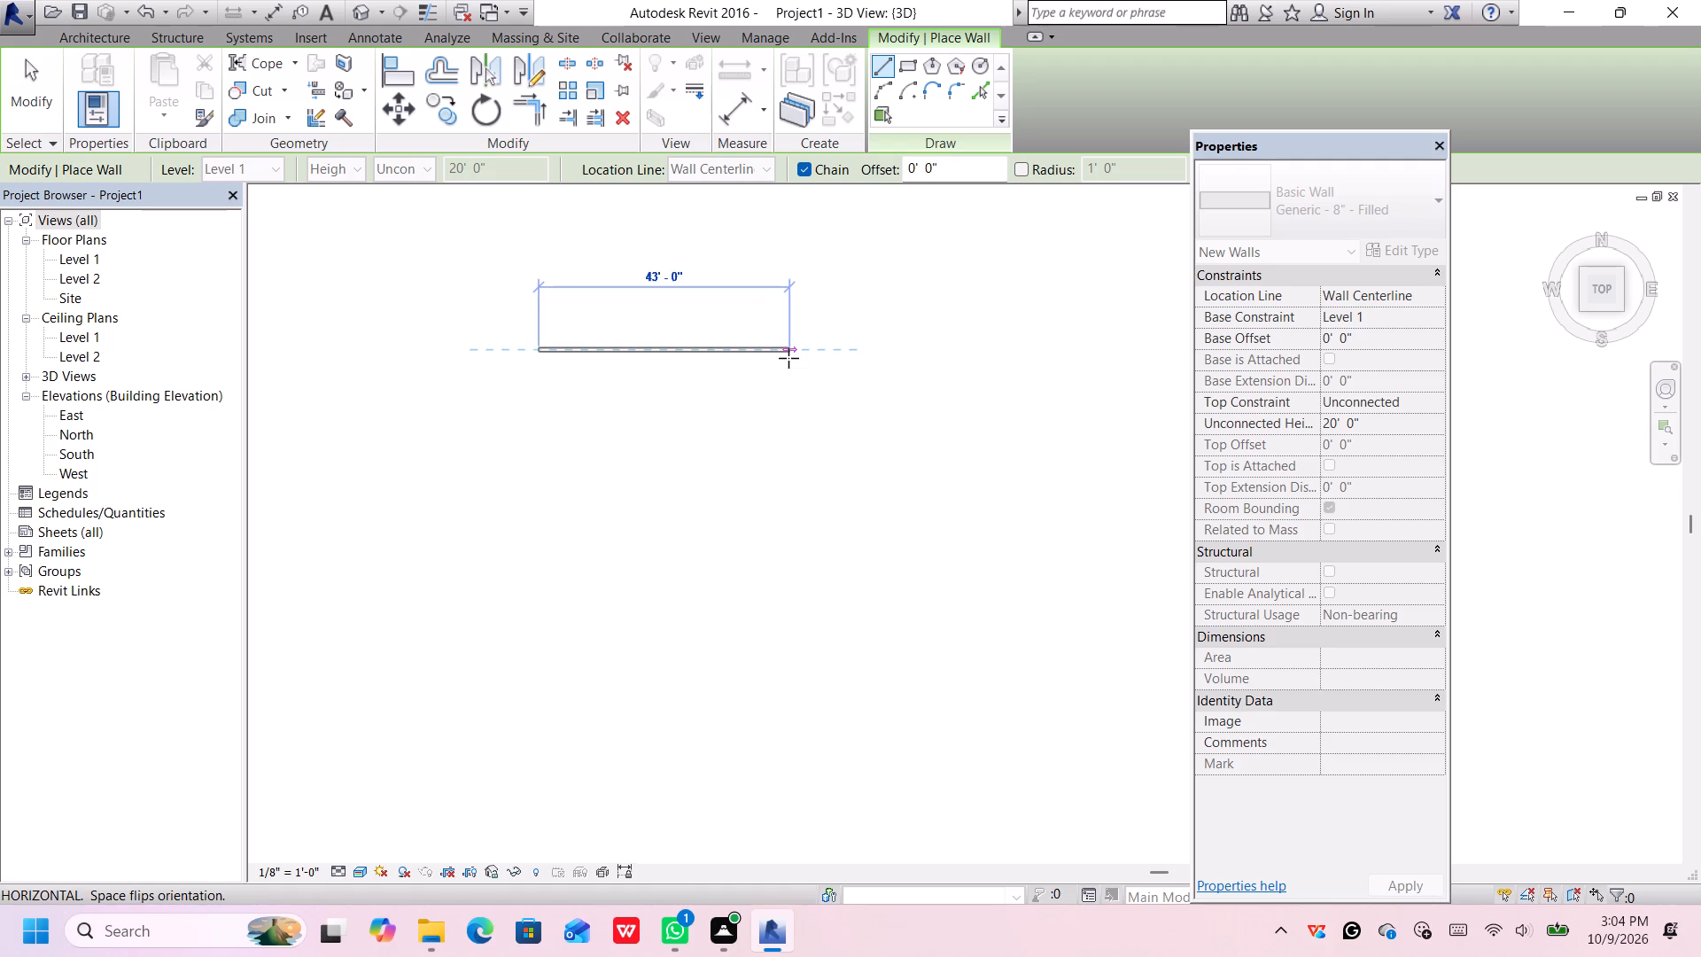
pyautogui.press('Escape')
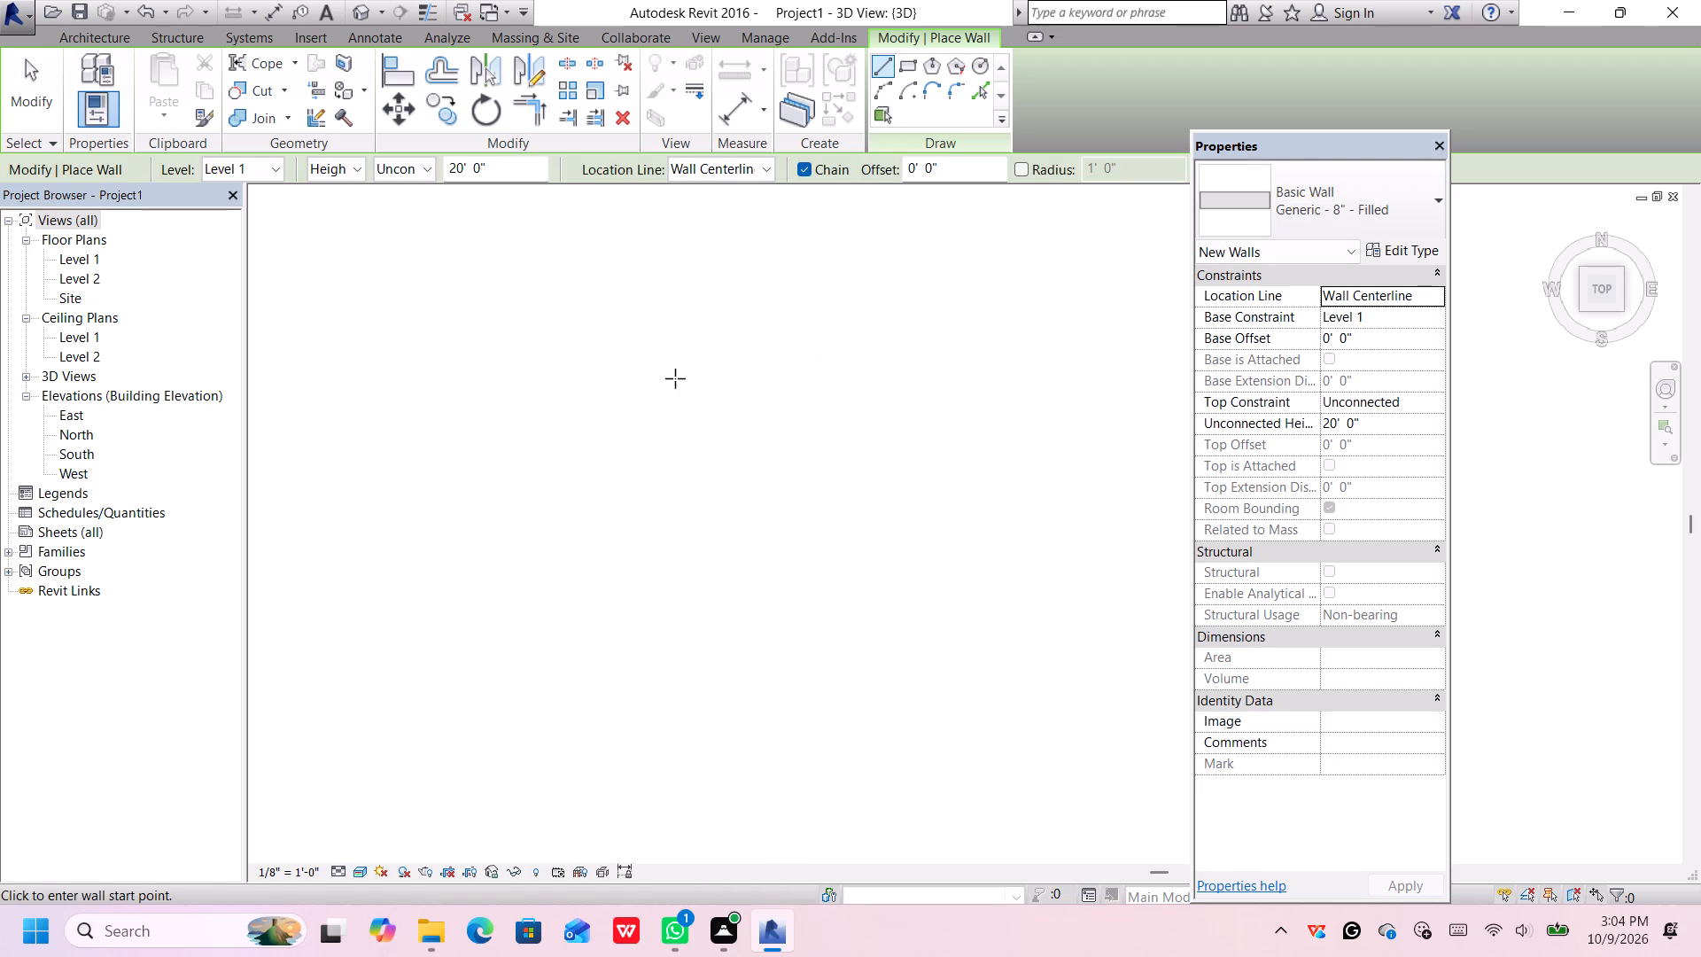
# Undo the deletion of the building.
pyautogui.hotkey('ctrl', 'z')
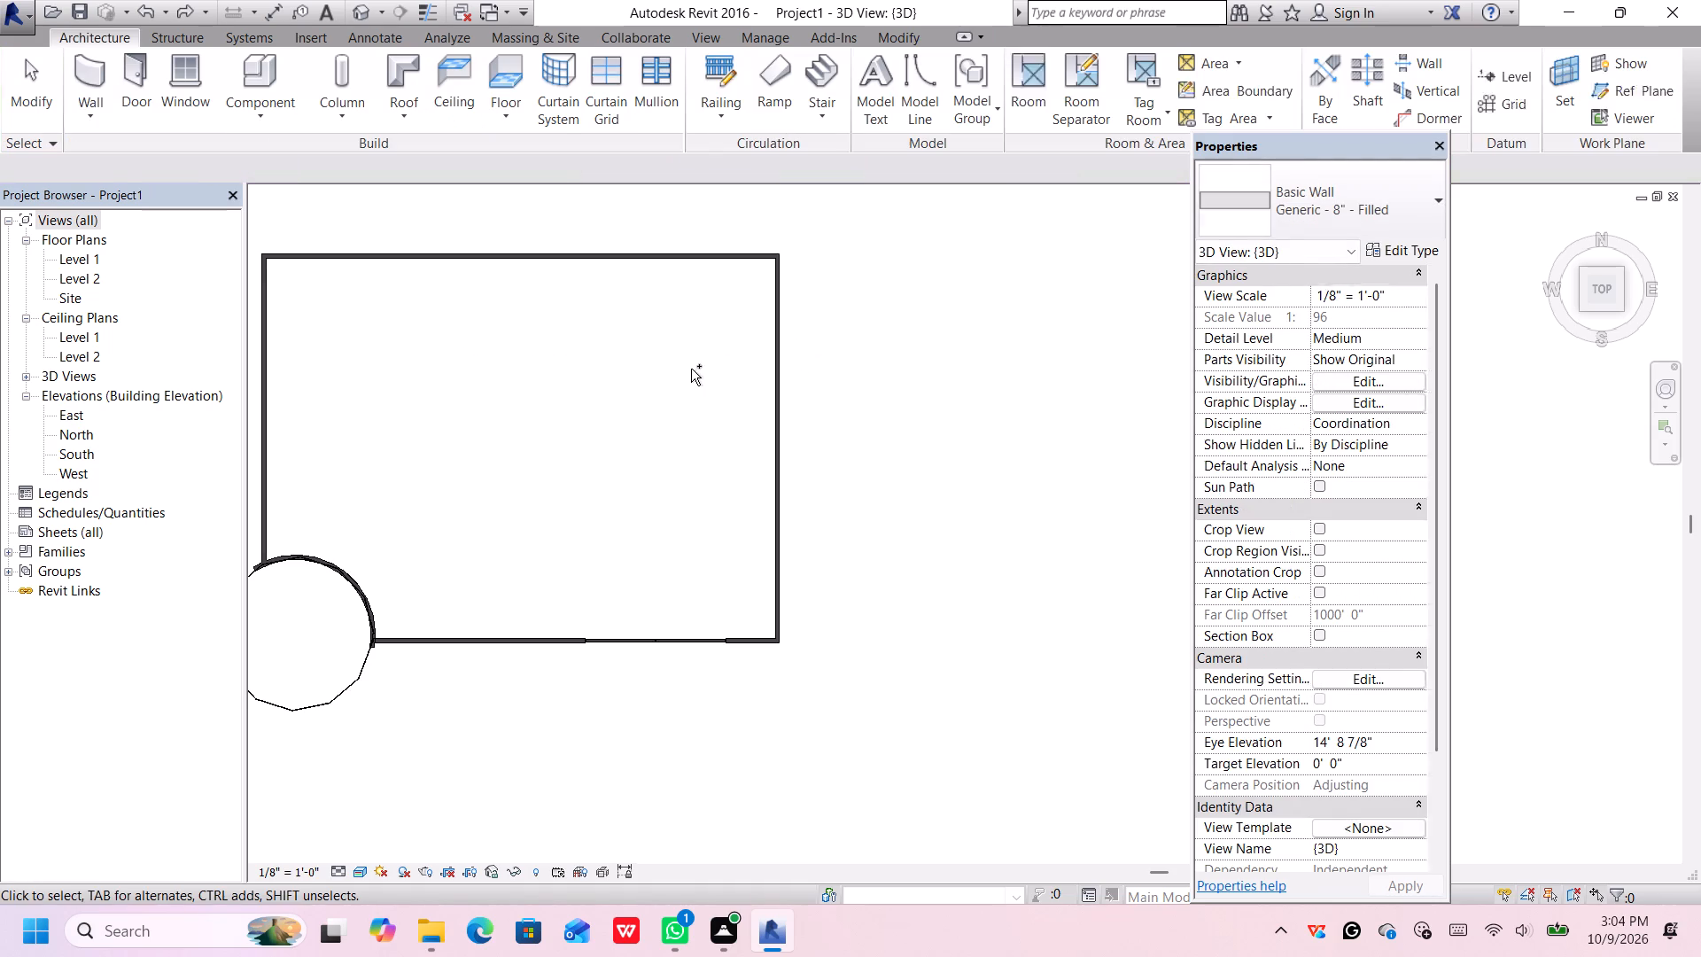
# Set the Unconnected Height of the north Generic - 8" wall to 10'.
pyautogui.scroll(-2, 702, 374)
pyautogui.scroll(3, 702, 376)
pyautogui.scroll(-1, 702, 377)
pyautogui.scroll(1, 698, 408)
pyautogui.scroll(-2, 698, 408)
pyautogui.moveTo(706, 415); pyautogui.dragTo(871, 462, button='middle')
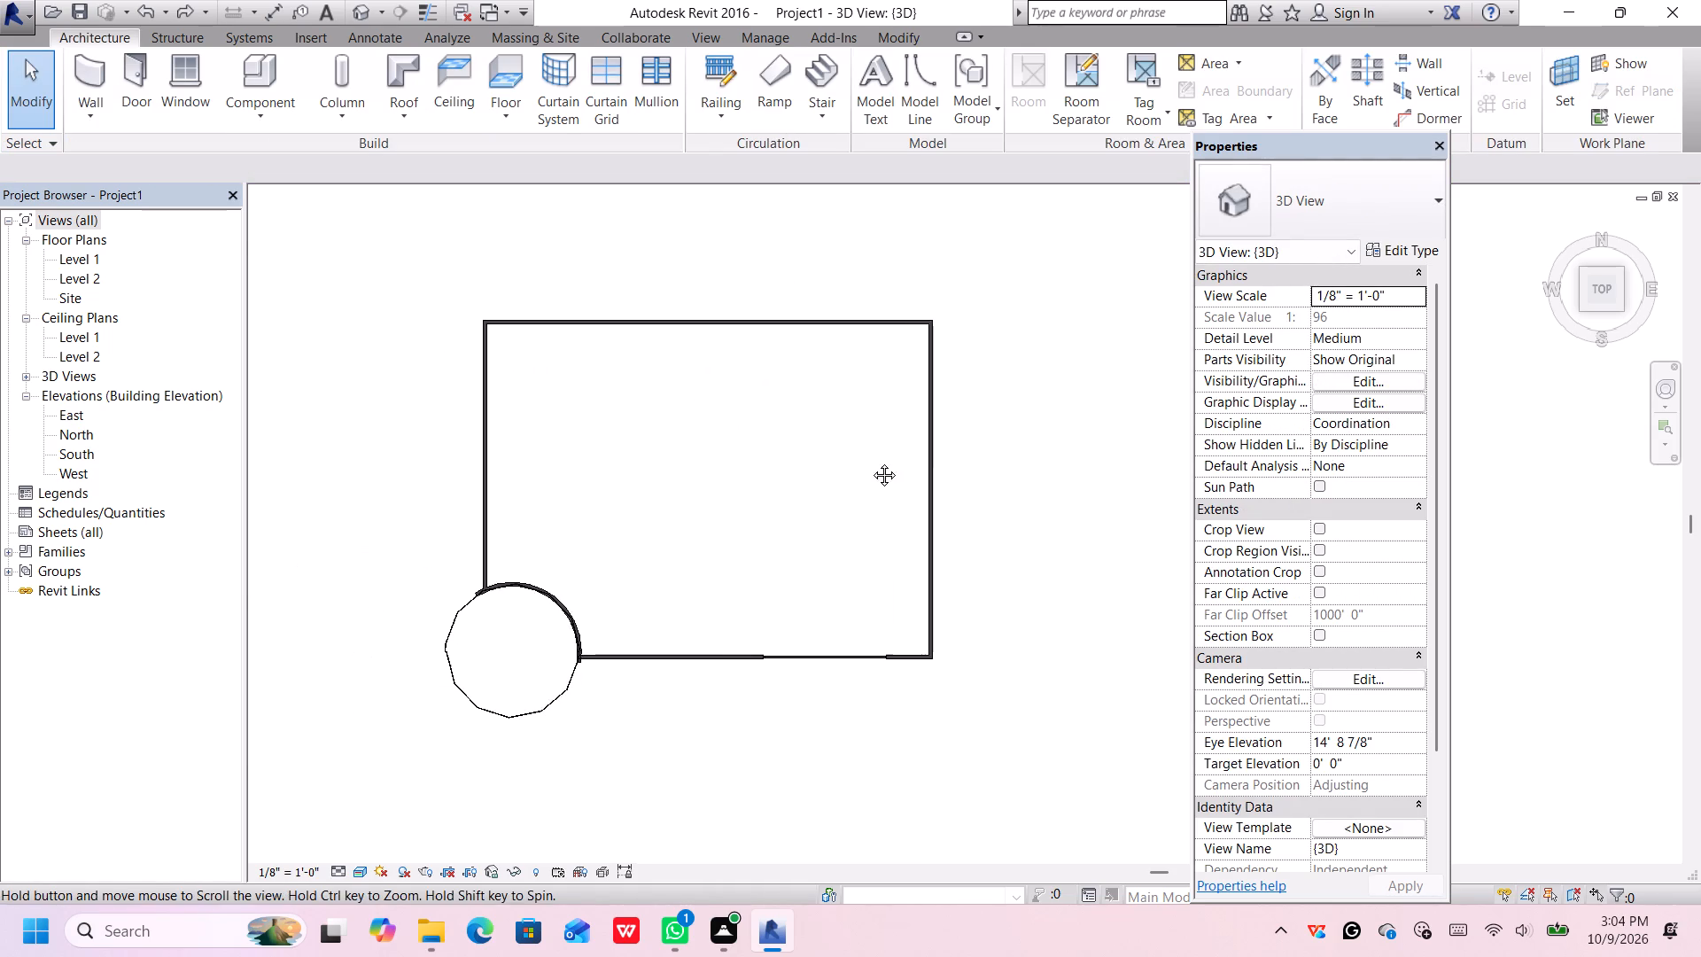
pyautogui.moveTo(871, 462); pyautogui.dragTo(874, 460, button='middle')
pyautogui.click(809, 324)
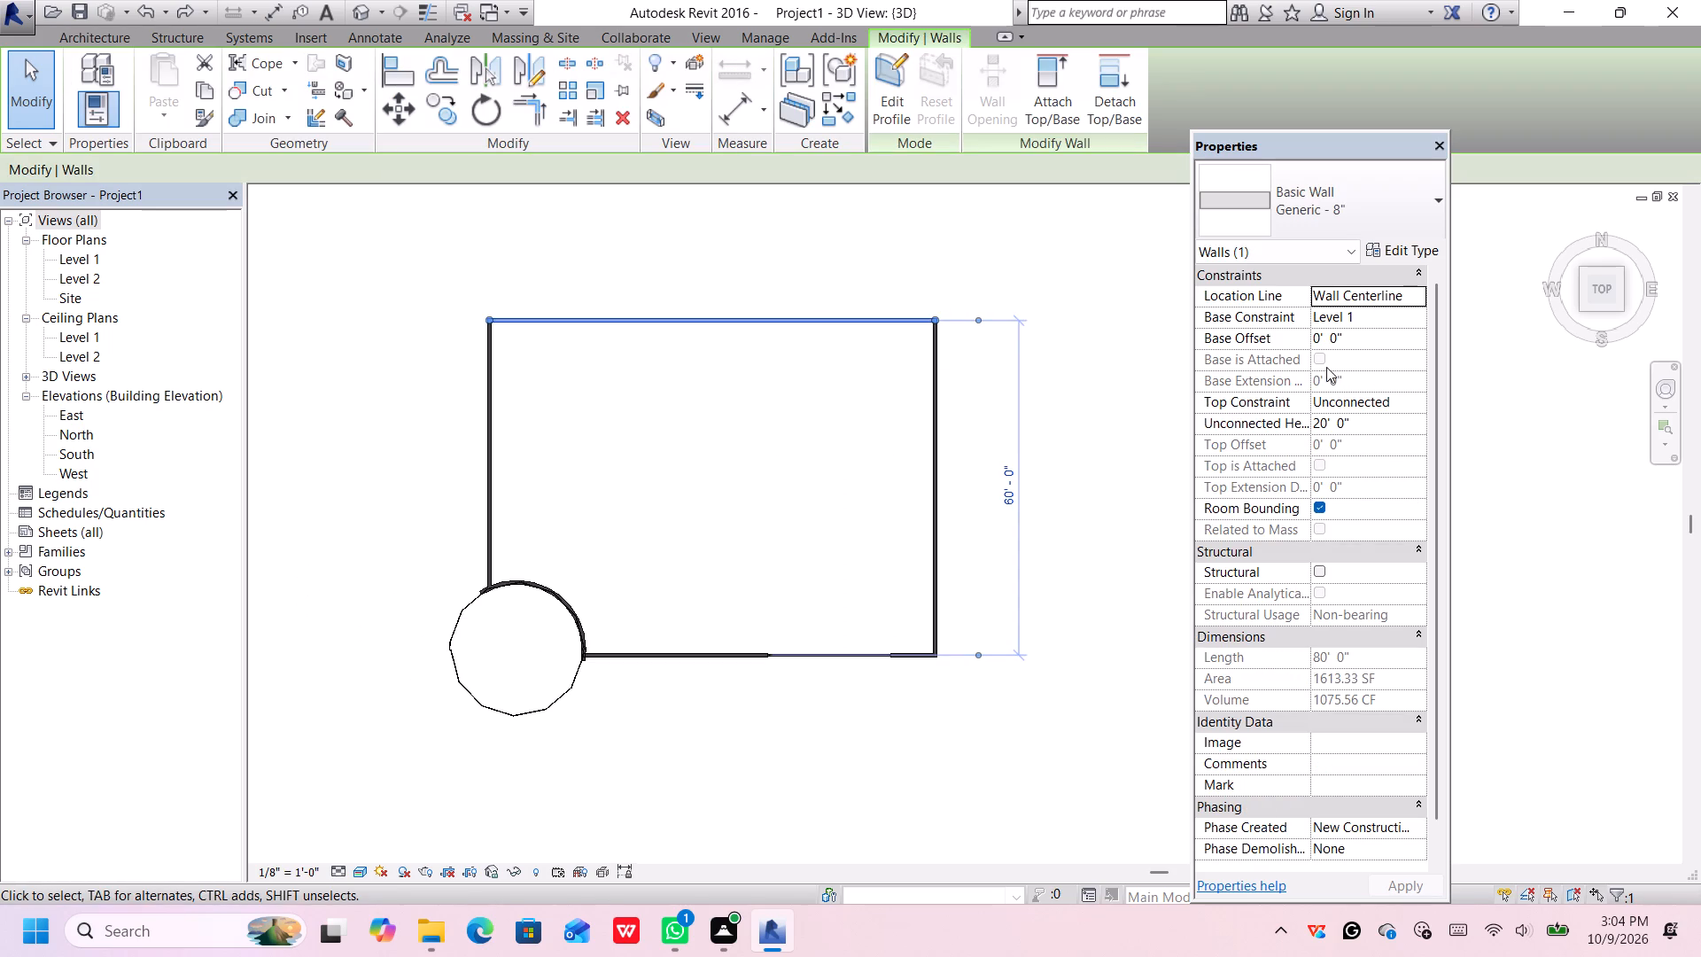
pyautogui.click(1364, 424)
pyautogui.press('BackSpace')
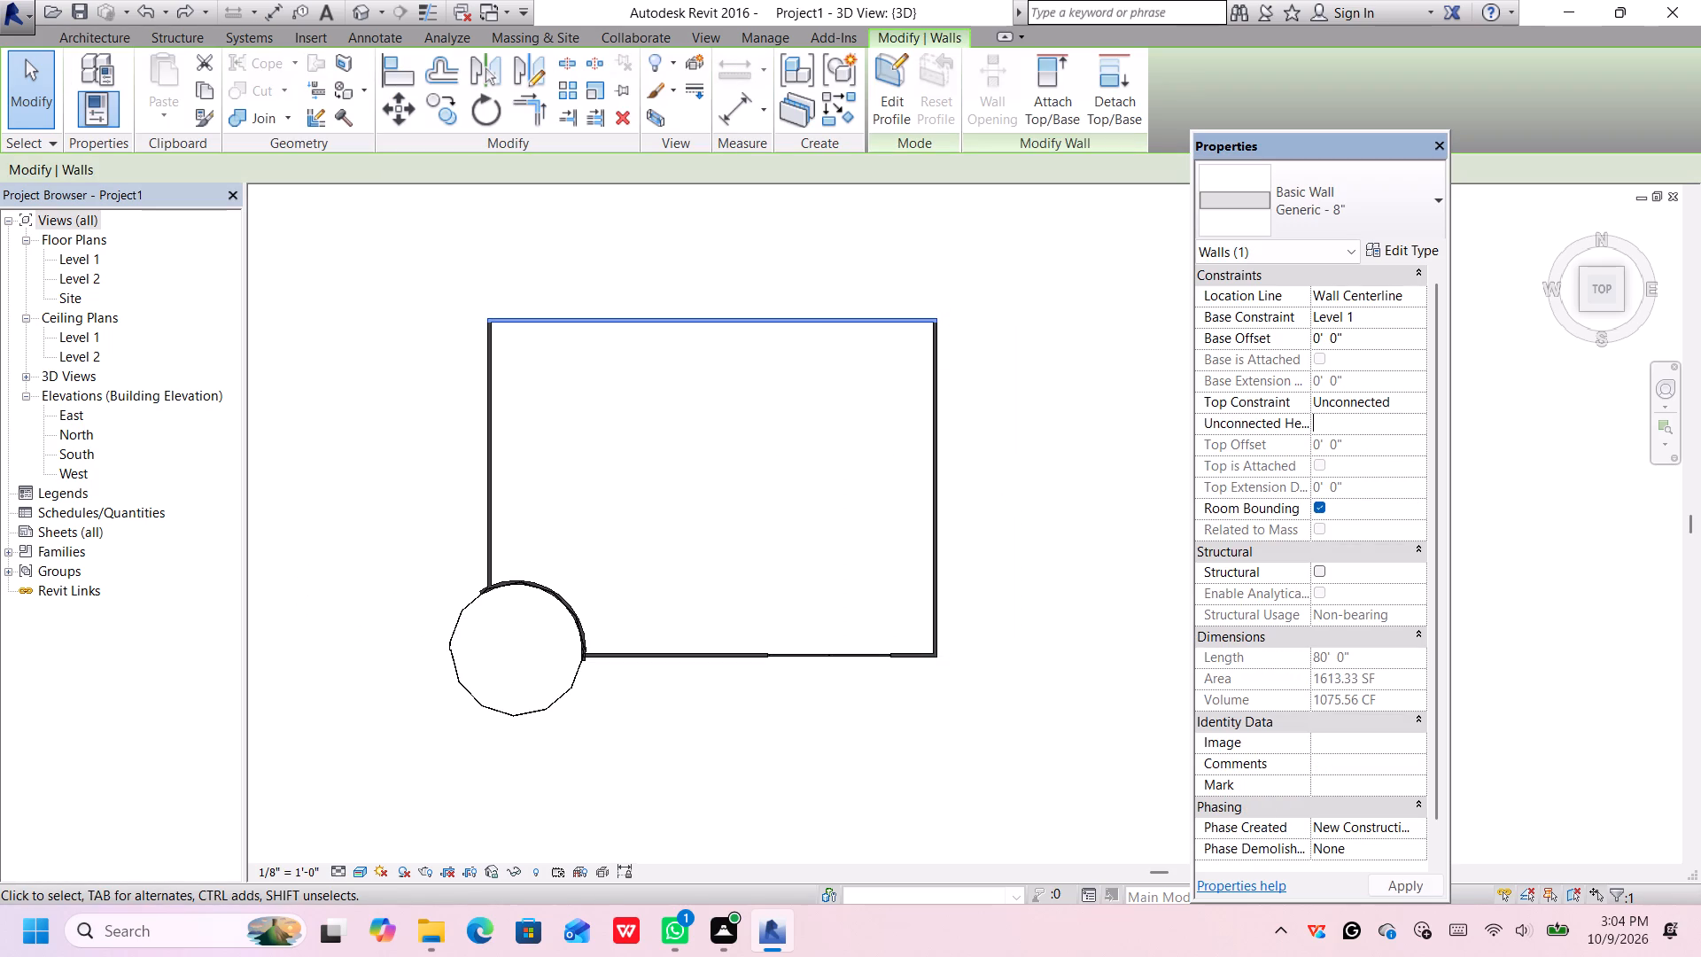
pyautogui.write("10'")
pyautogui.press('Return')
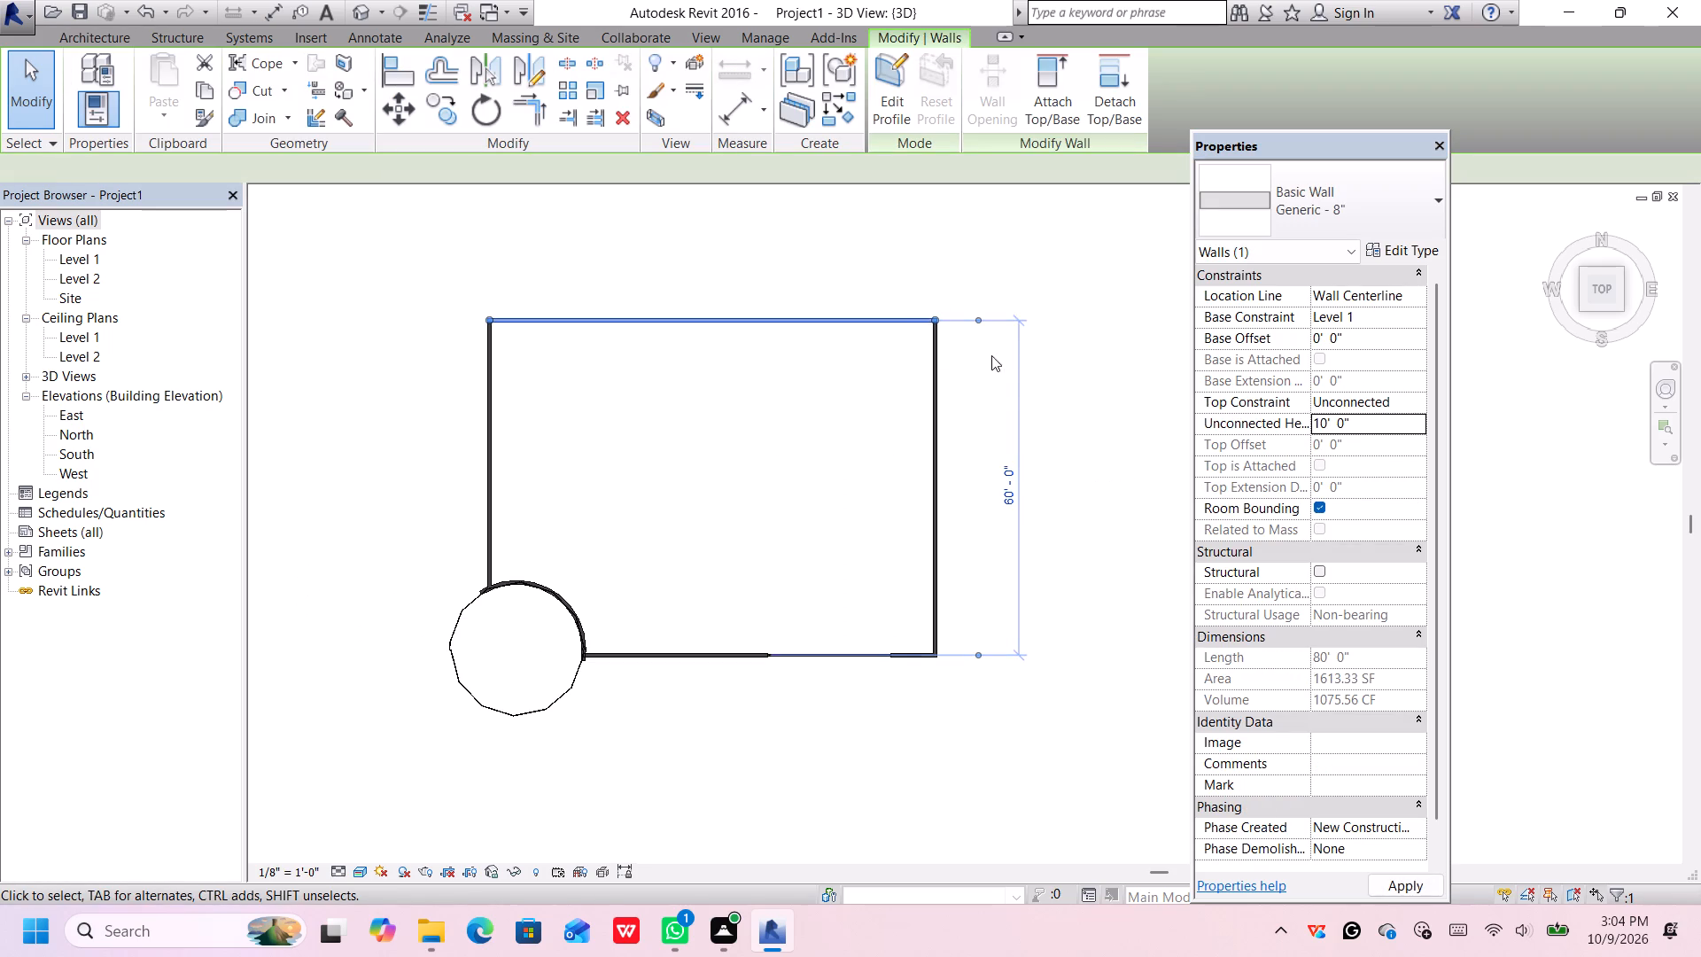
# Set the Unconnected Height of the east Generic - 8" wall to 10'.
pyautogui.click(935, 400)
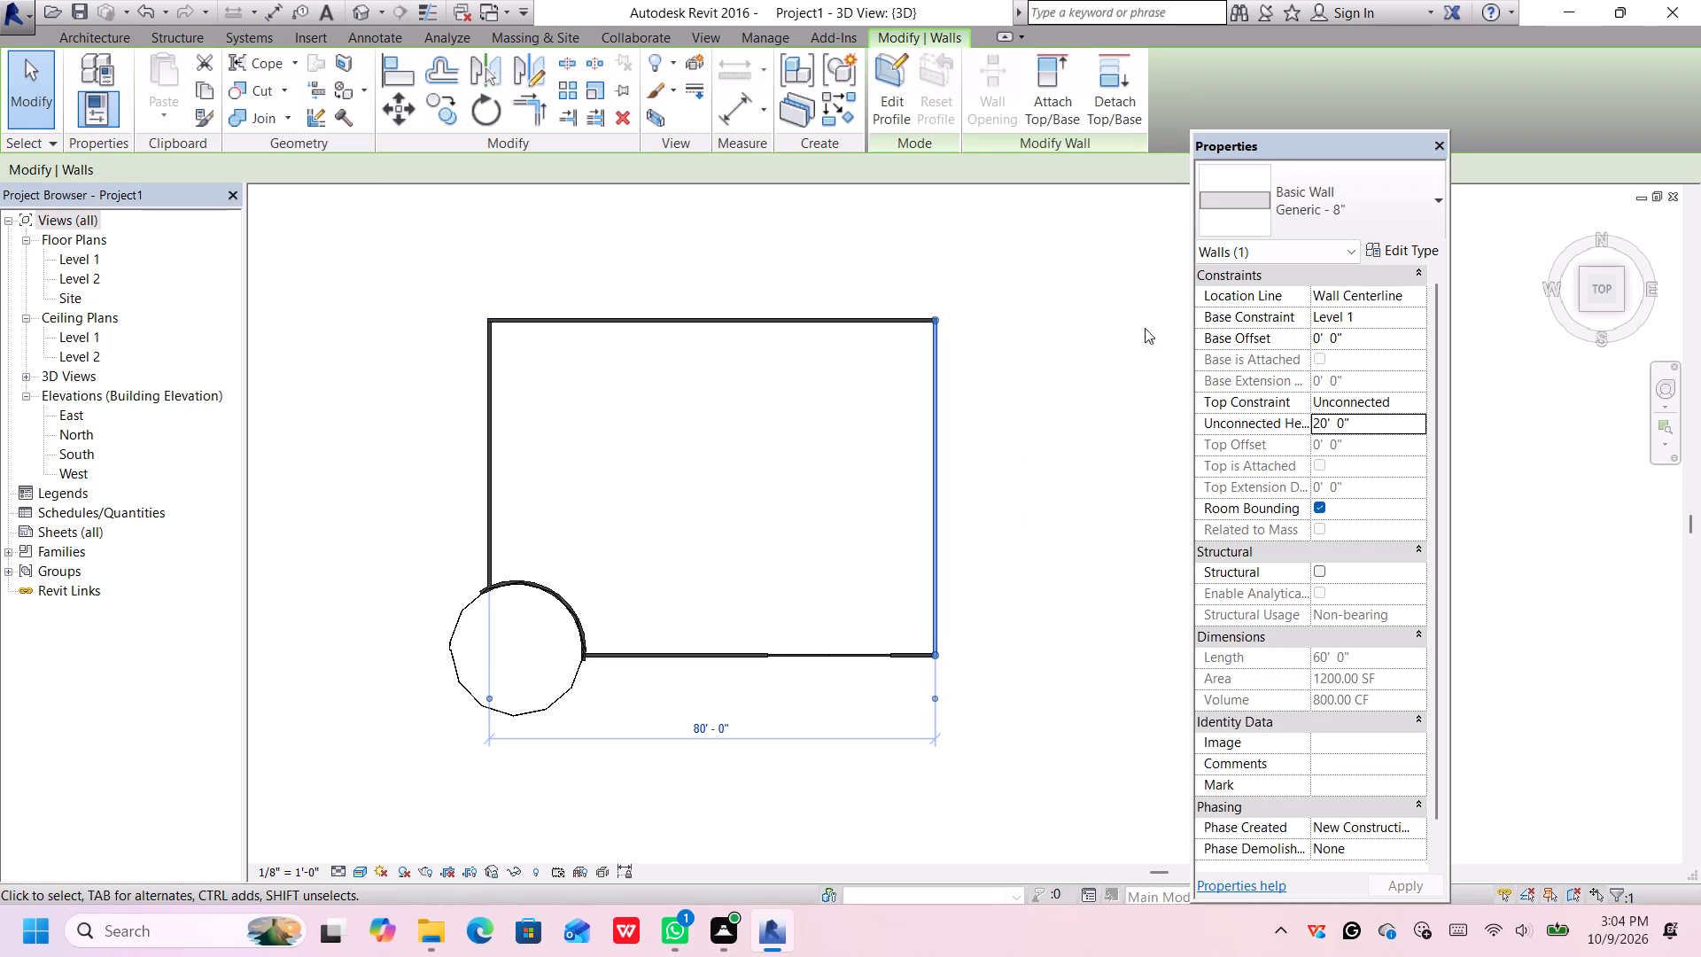
pyautogui.click(1380, 424)
pyautogui.press('BackSpace')
pyautogui.write("10'")
pyautogui.press('Return')
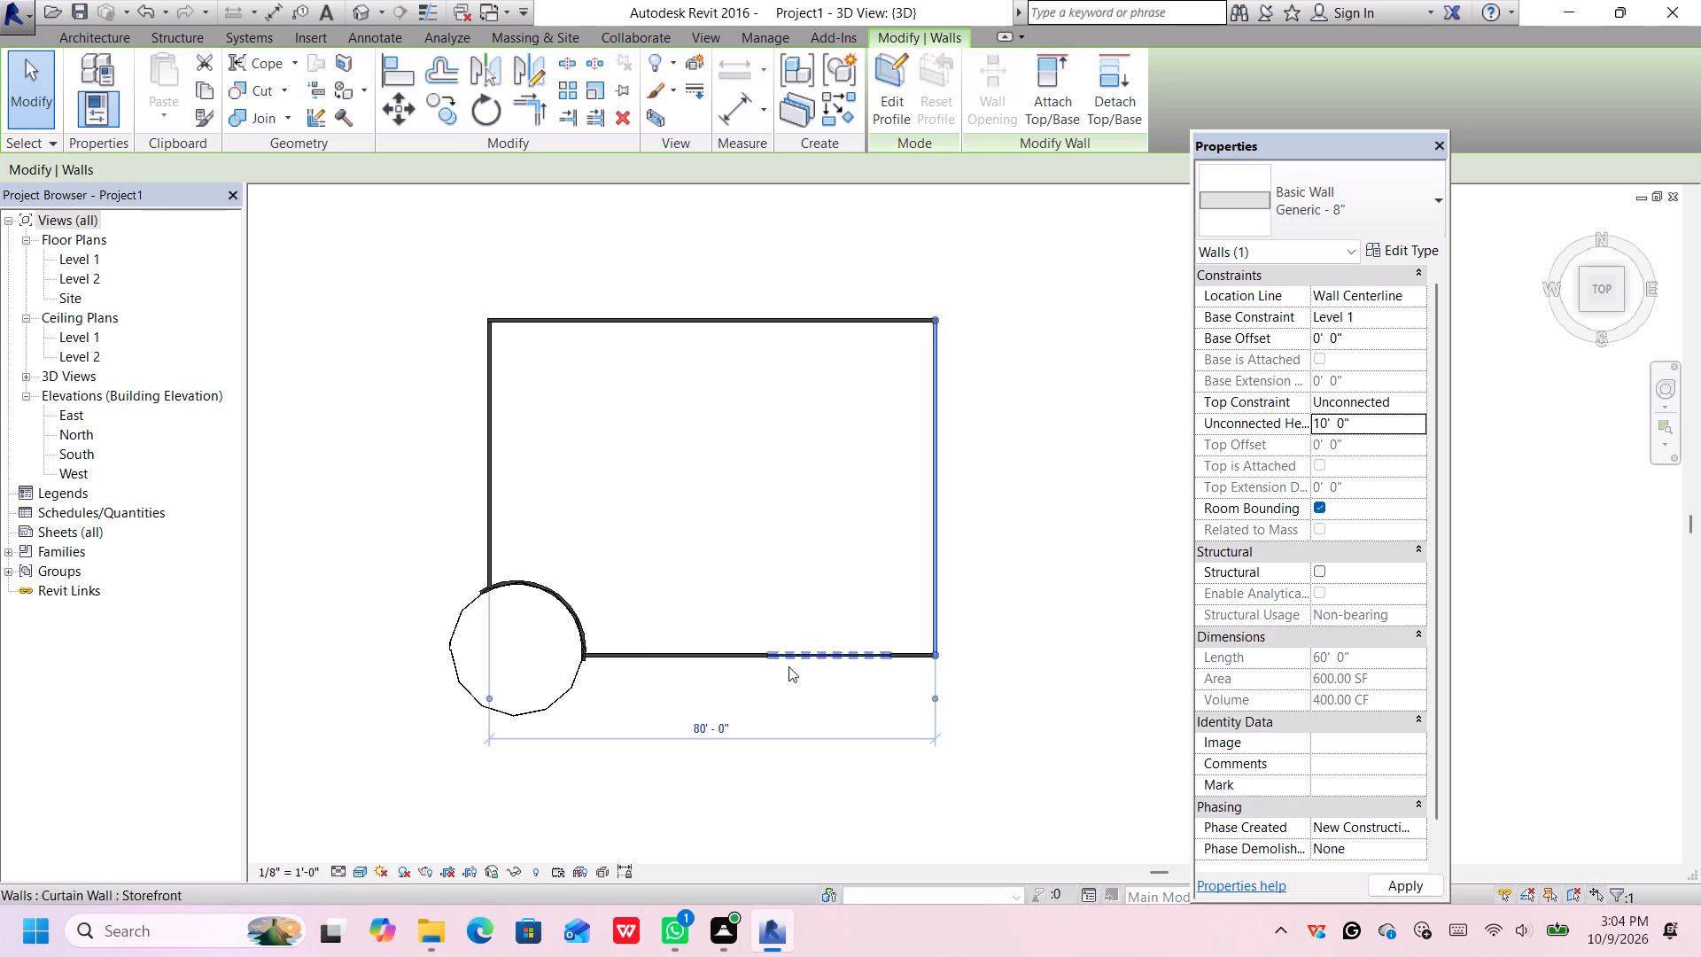
# Set the Unconnected Height of the front Generic - 8" wall between the circular glazing and the storefront to 10'.
pyautogui.click(718, 668)
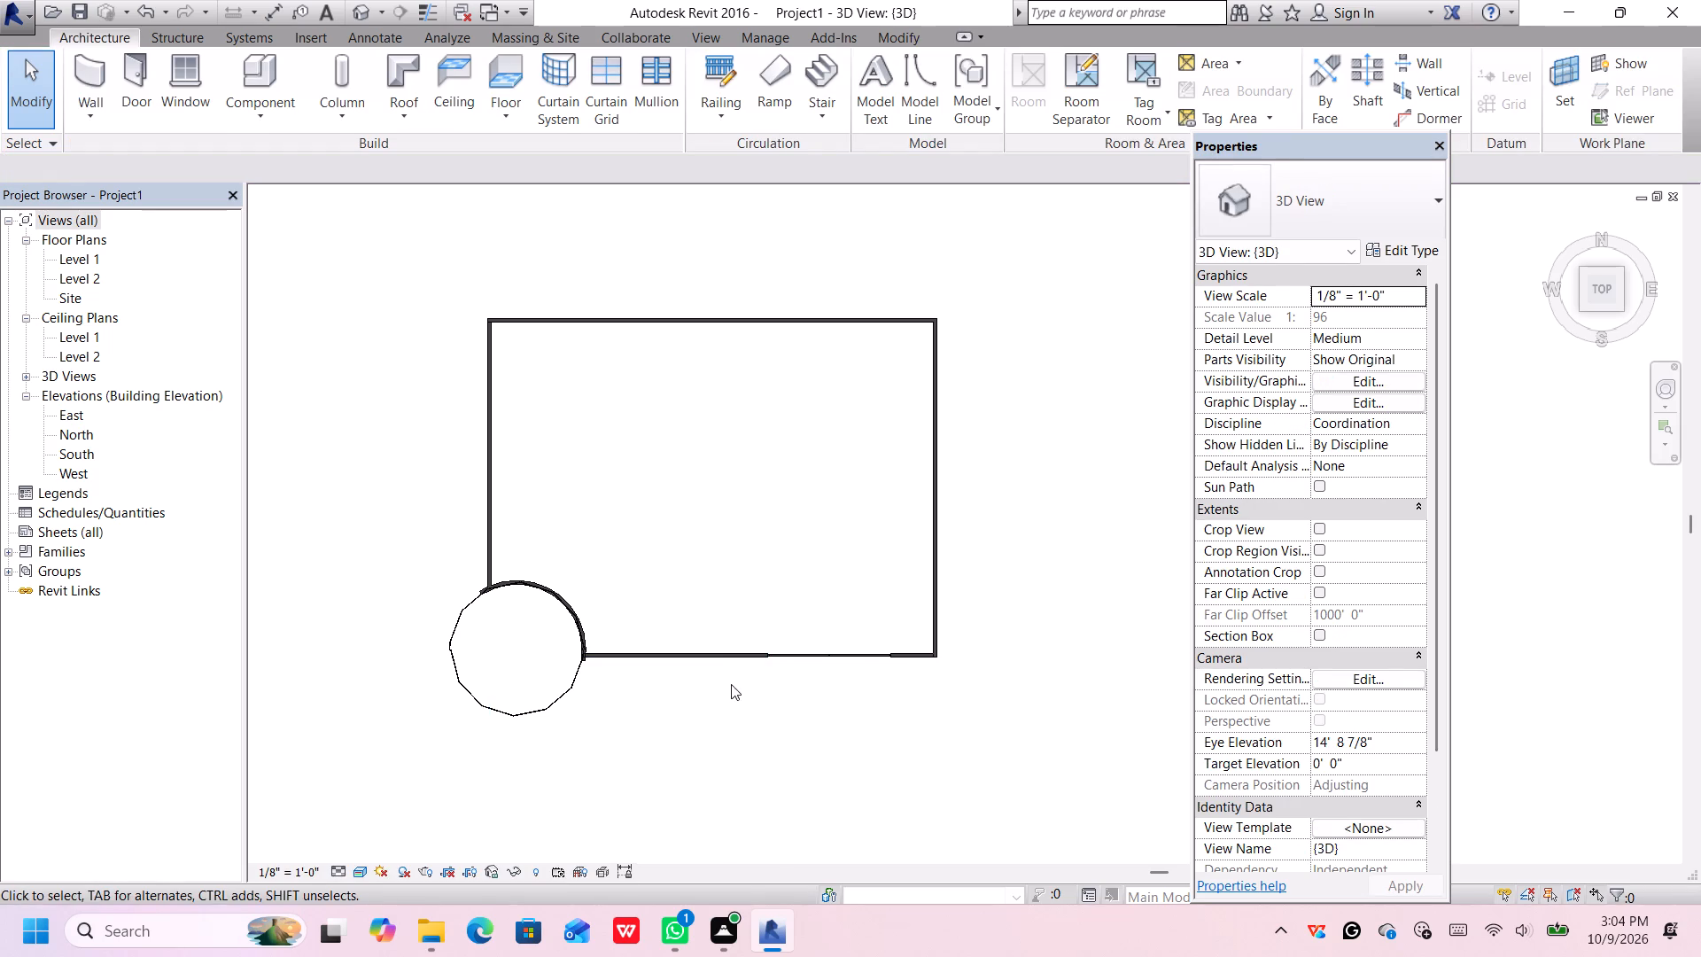
pyautogui.click(720, 652)
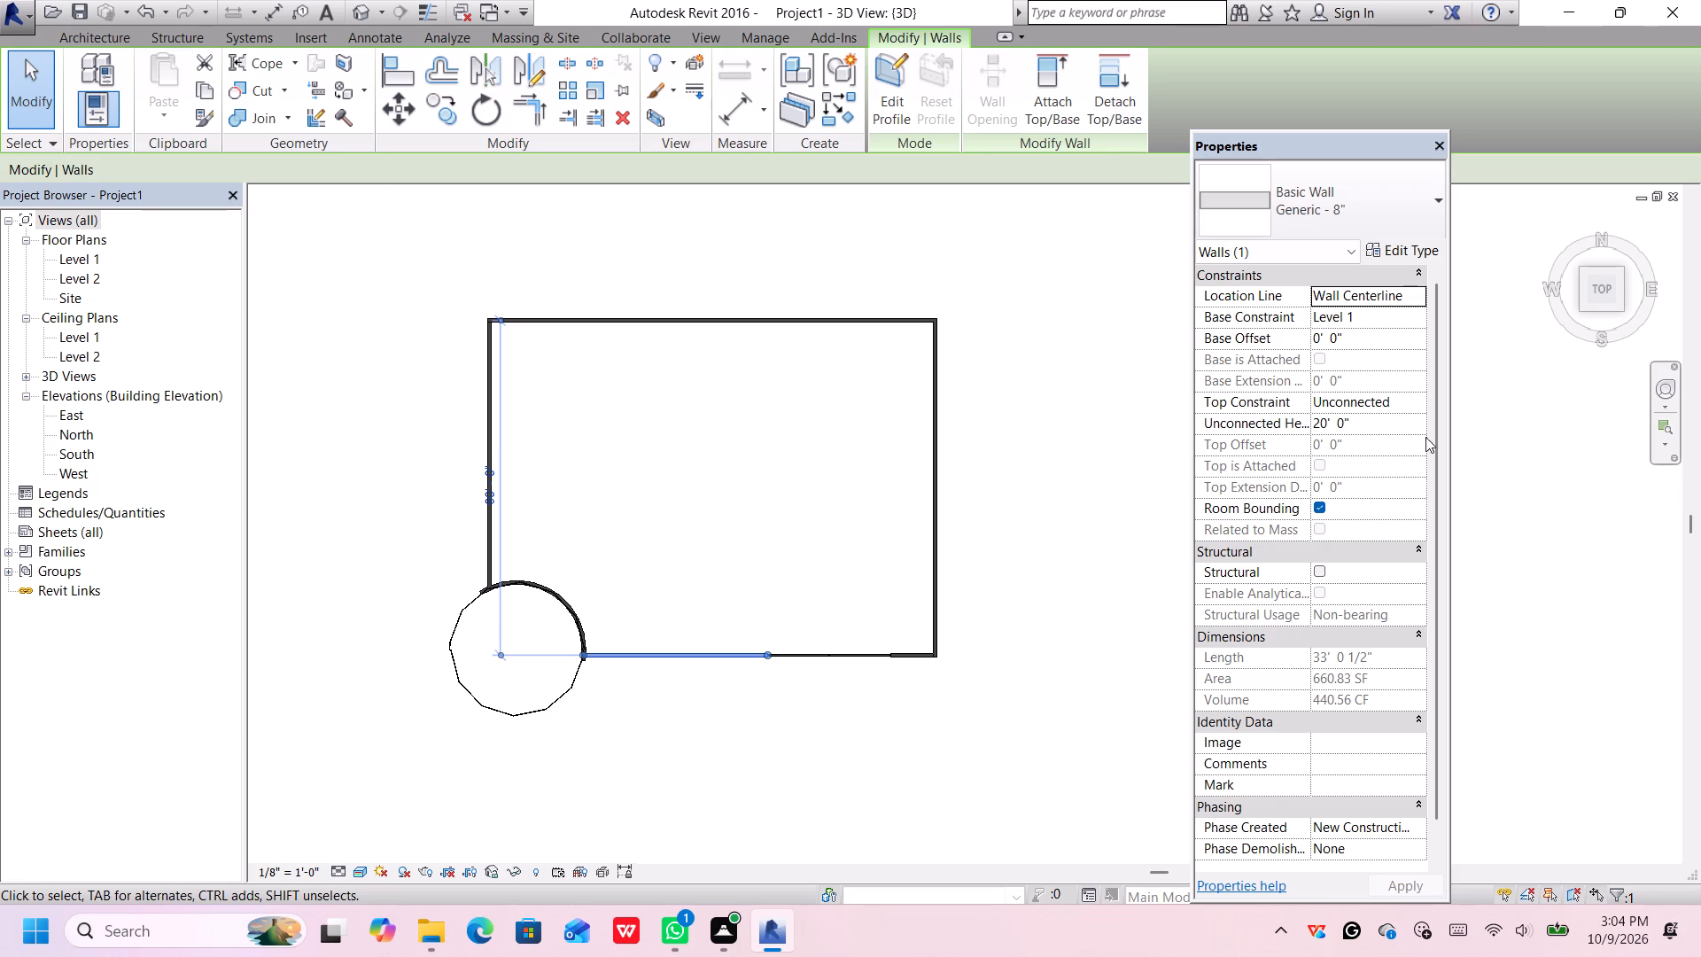
pyautogui.click(1378, 425)
pyautogui.press('BackSpace')
pyautogui.press('1')
pyautogui.press('0')
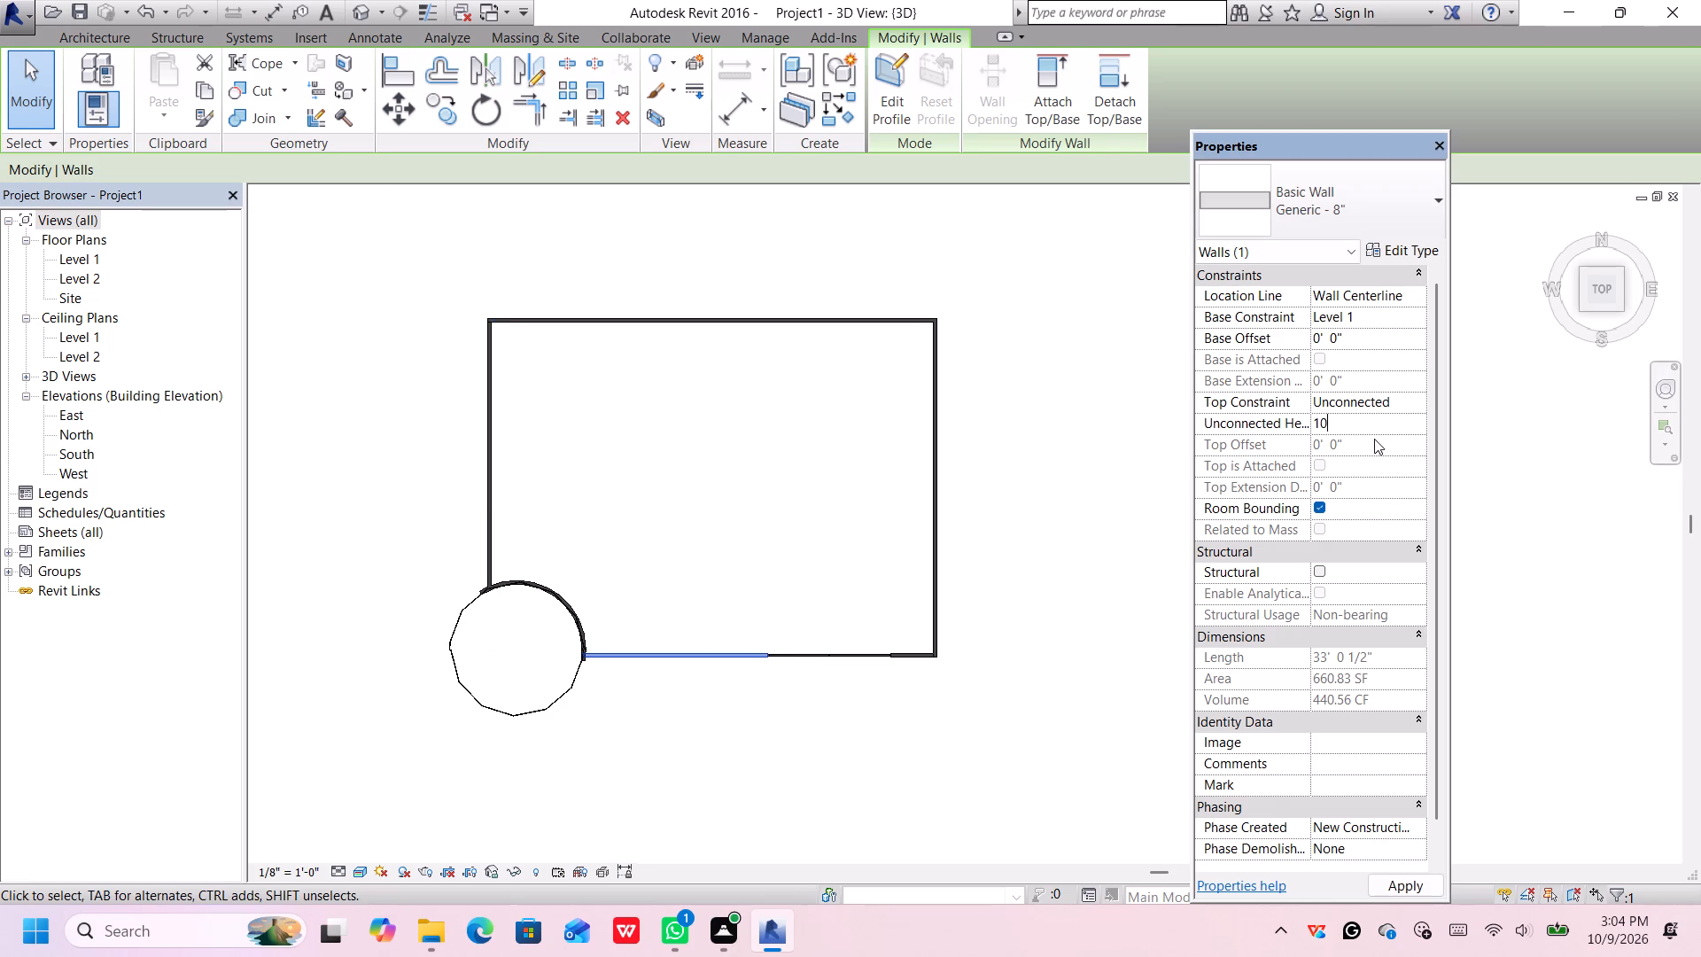
pyautogui.press("'")
pyautogui.press('Return')
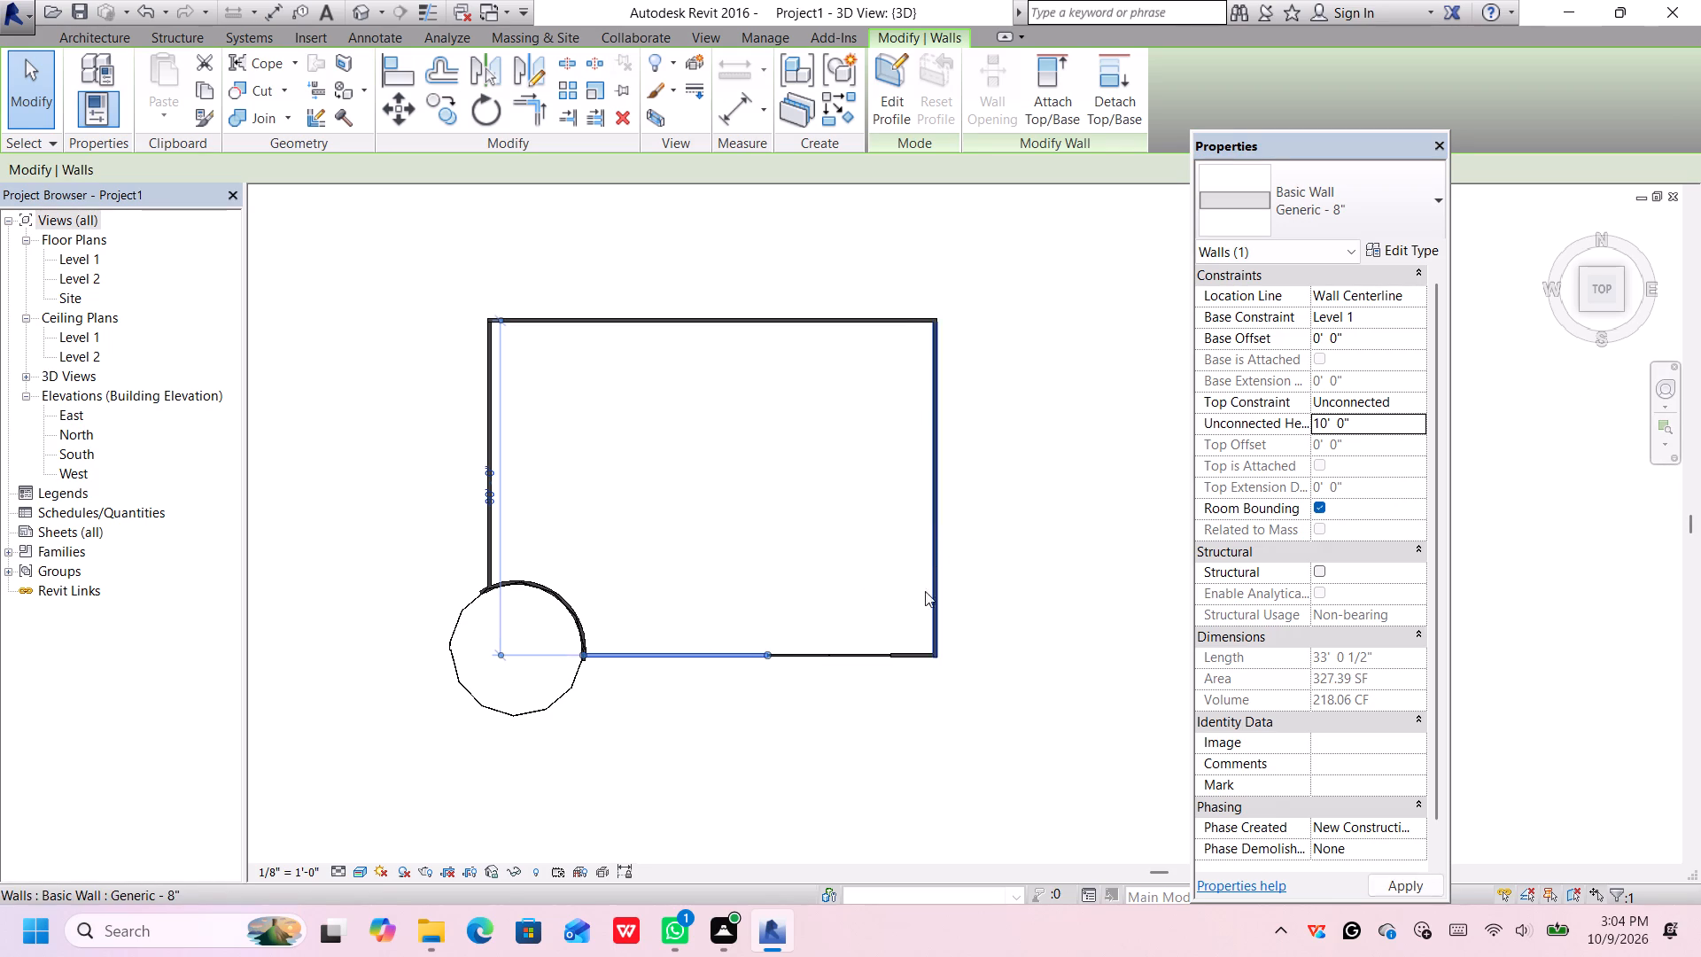
# Set the Unconnected Height of the short front Generic - 8" wall east of the storefront to 10'.
pyautogui.click(915, 655)
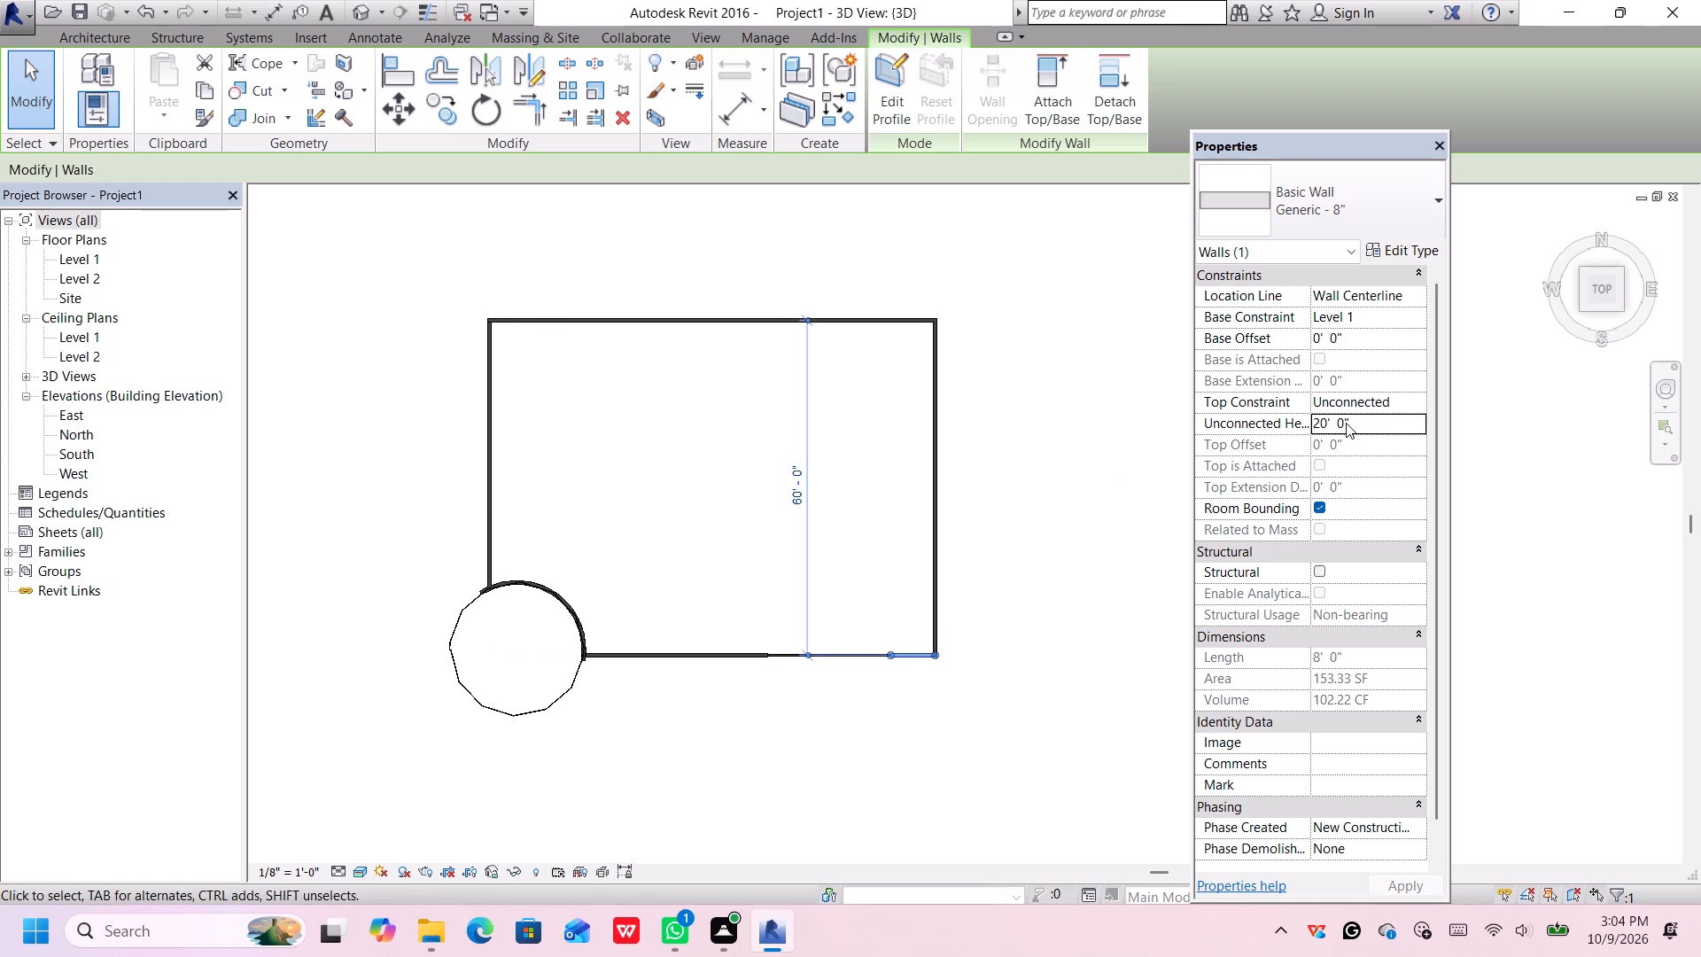
pyautogui.click(1339, 424)
pyautogui.moveTo(1350, 422); pyautogui.dragTo(1265, 440)
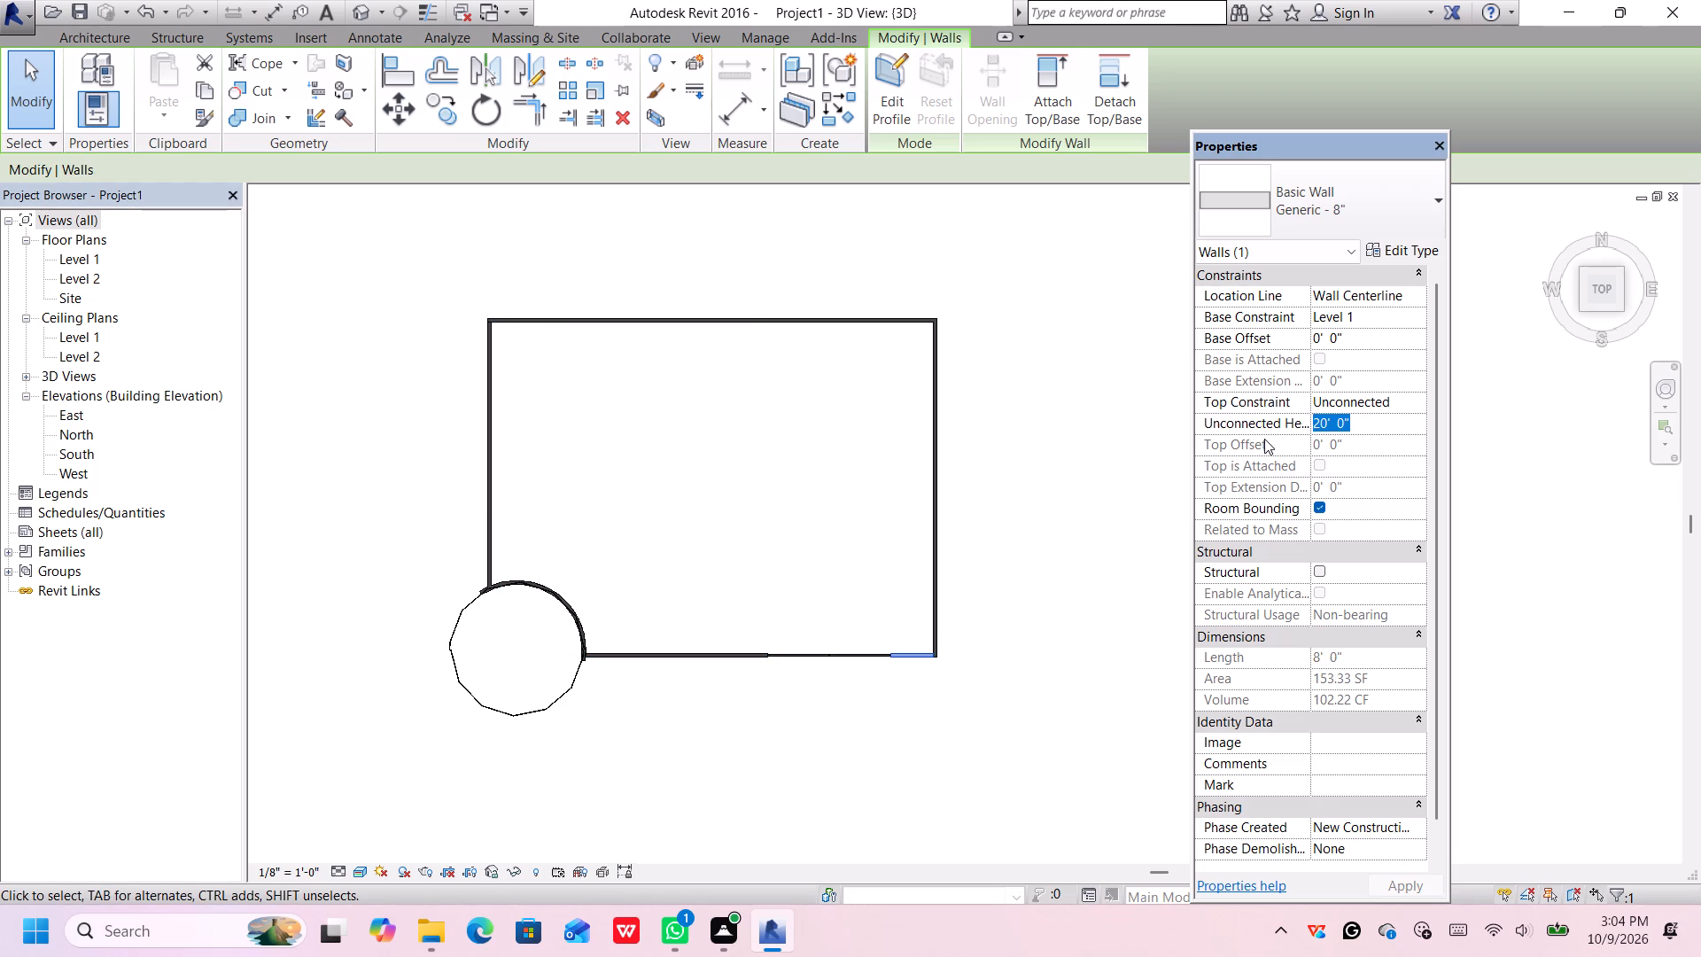
pyautogui.press('BackSpace')
pyautogui.press('1')
pyautogui.press('0')
pyautogui.press("'")
pyautogui.press('Return')
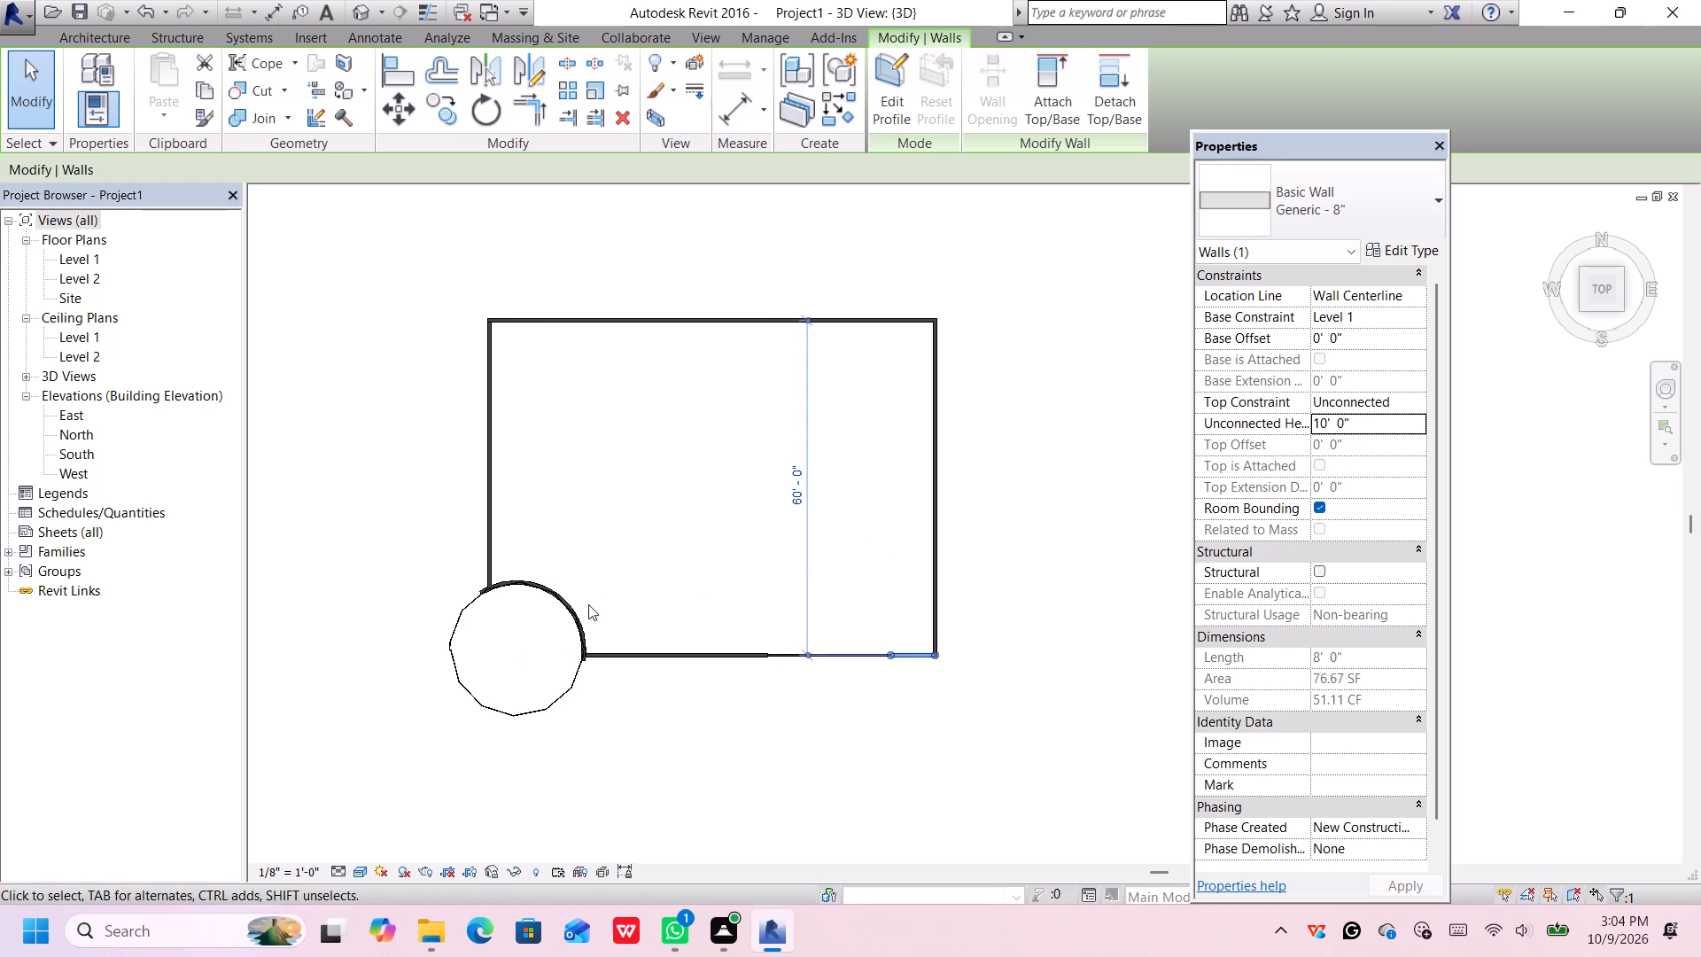
# Set the Unconnected Height of the curved Generic - 8" wall at the circular corner to 10'.
pyautogui.moveTo(586, 609); pyautogui.dragTo(676, 555, button='middle')
pyautogui.click(661, 558)
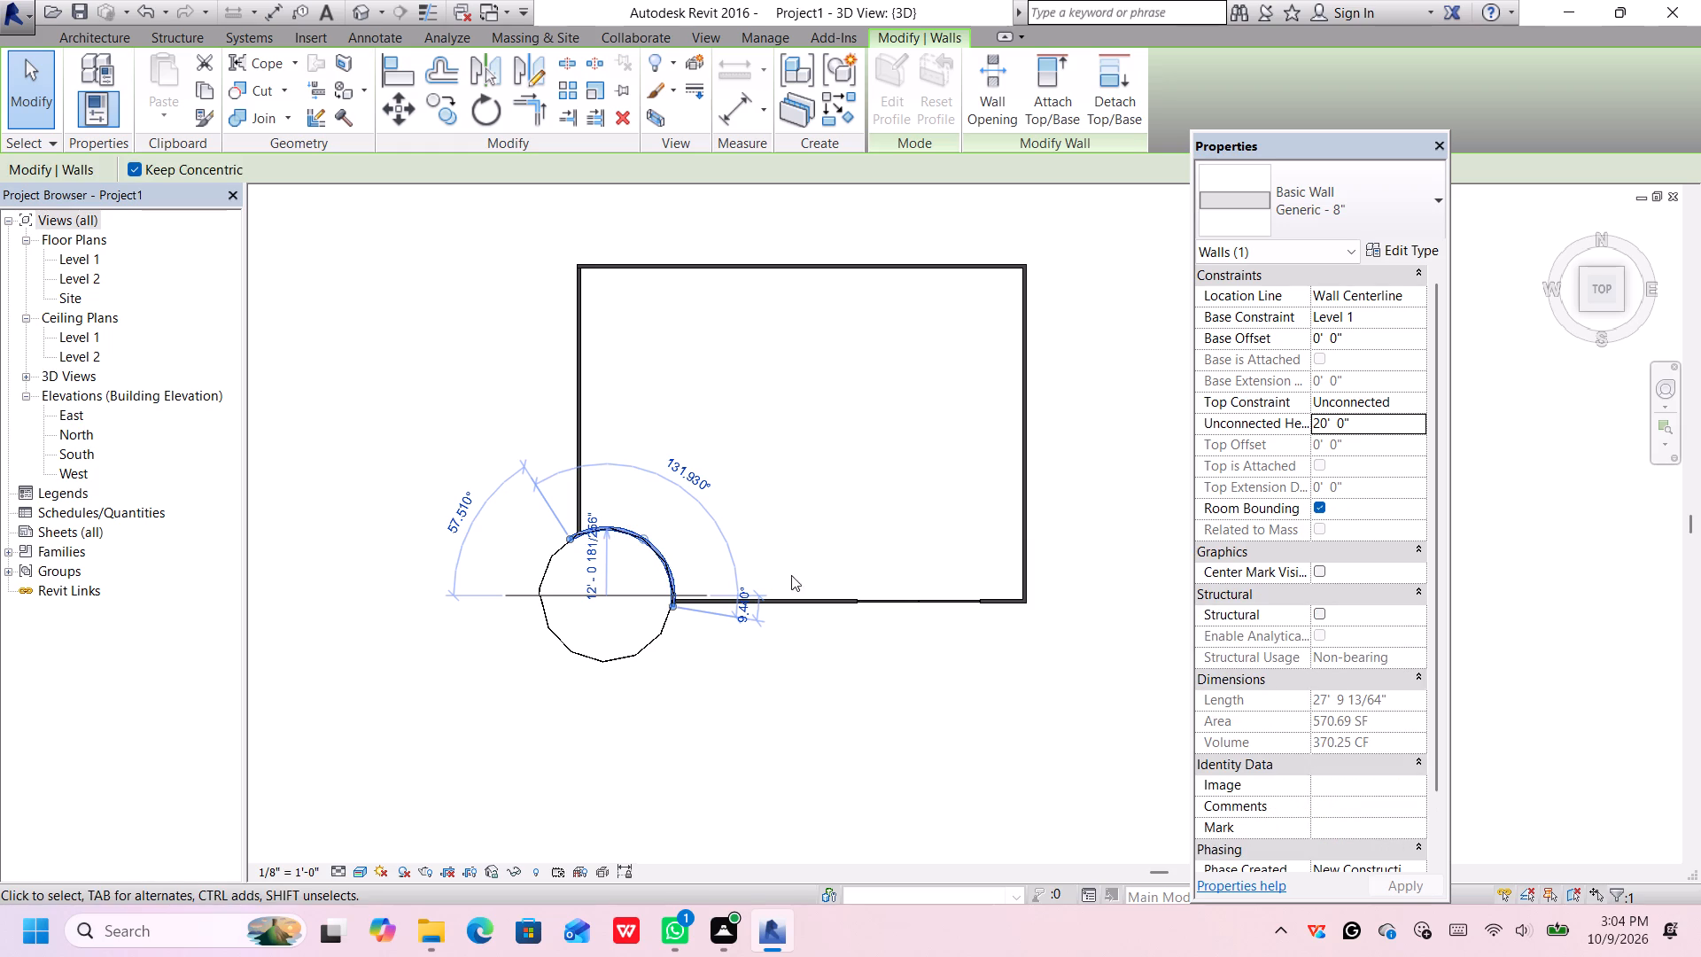
pyautogui.click(1354, 424)
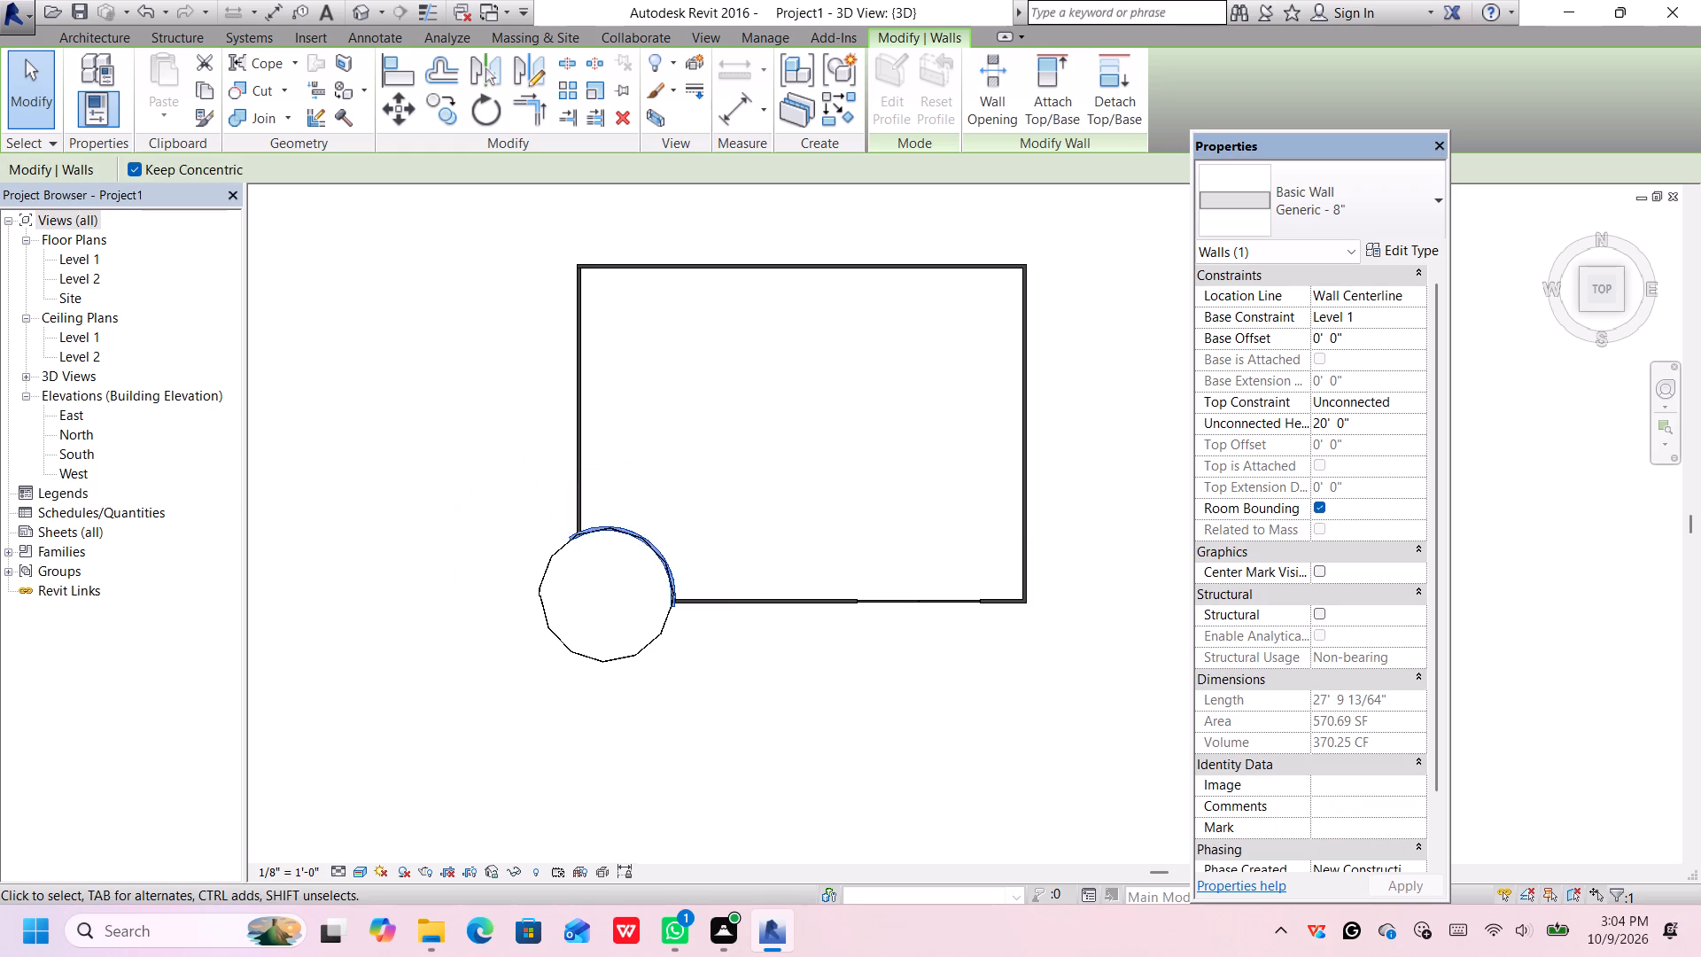
pyautogui.moveTo(1354, 424); pyautogui.dragTo(1236, 442)
pyautogui.press('BackSpace')
pyautogui.write("10'")
pyautogui.press('Return')
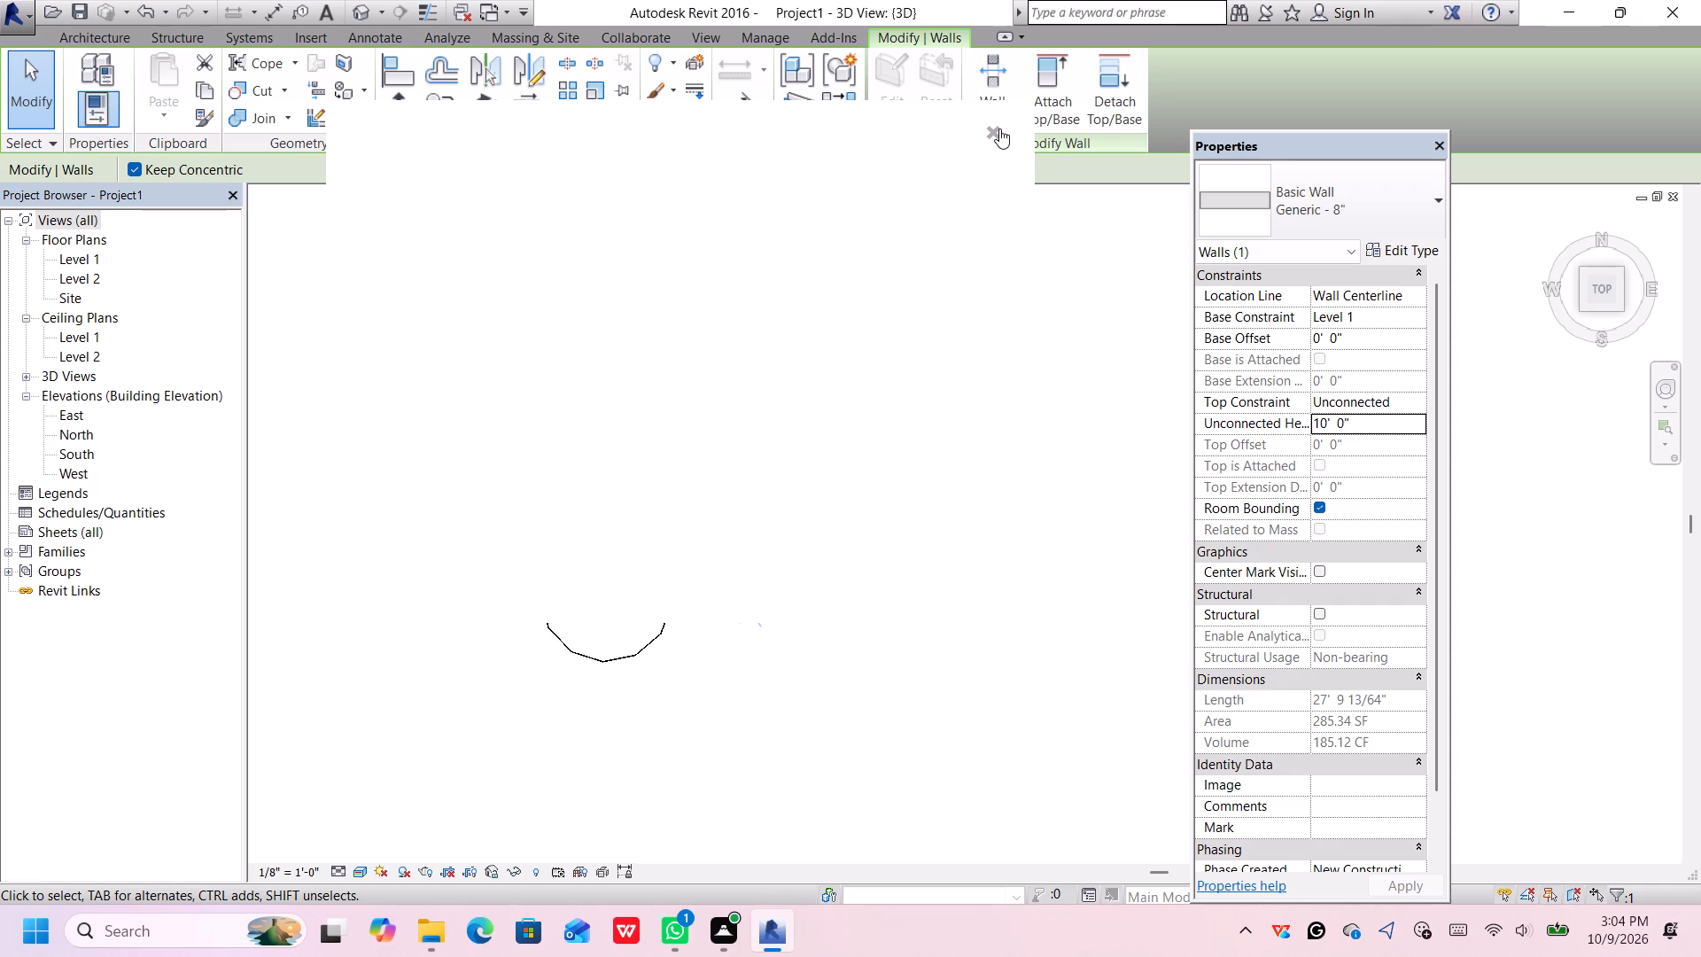
pyautogui.click(997, 128)
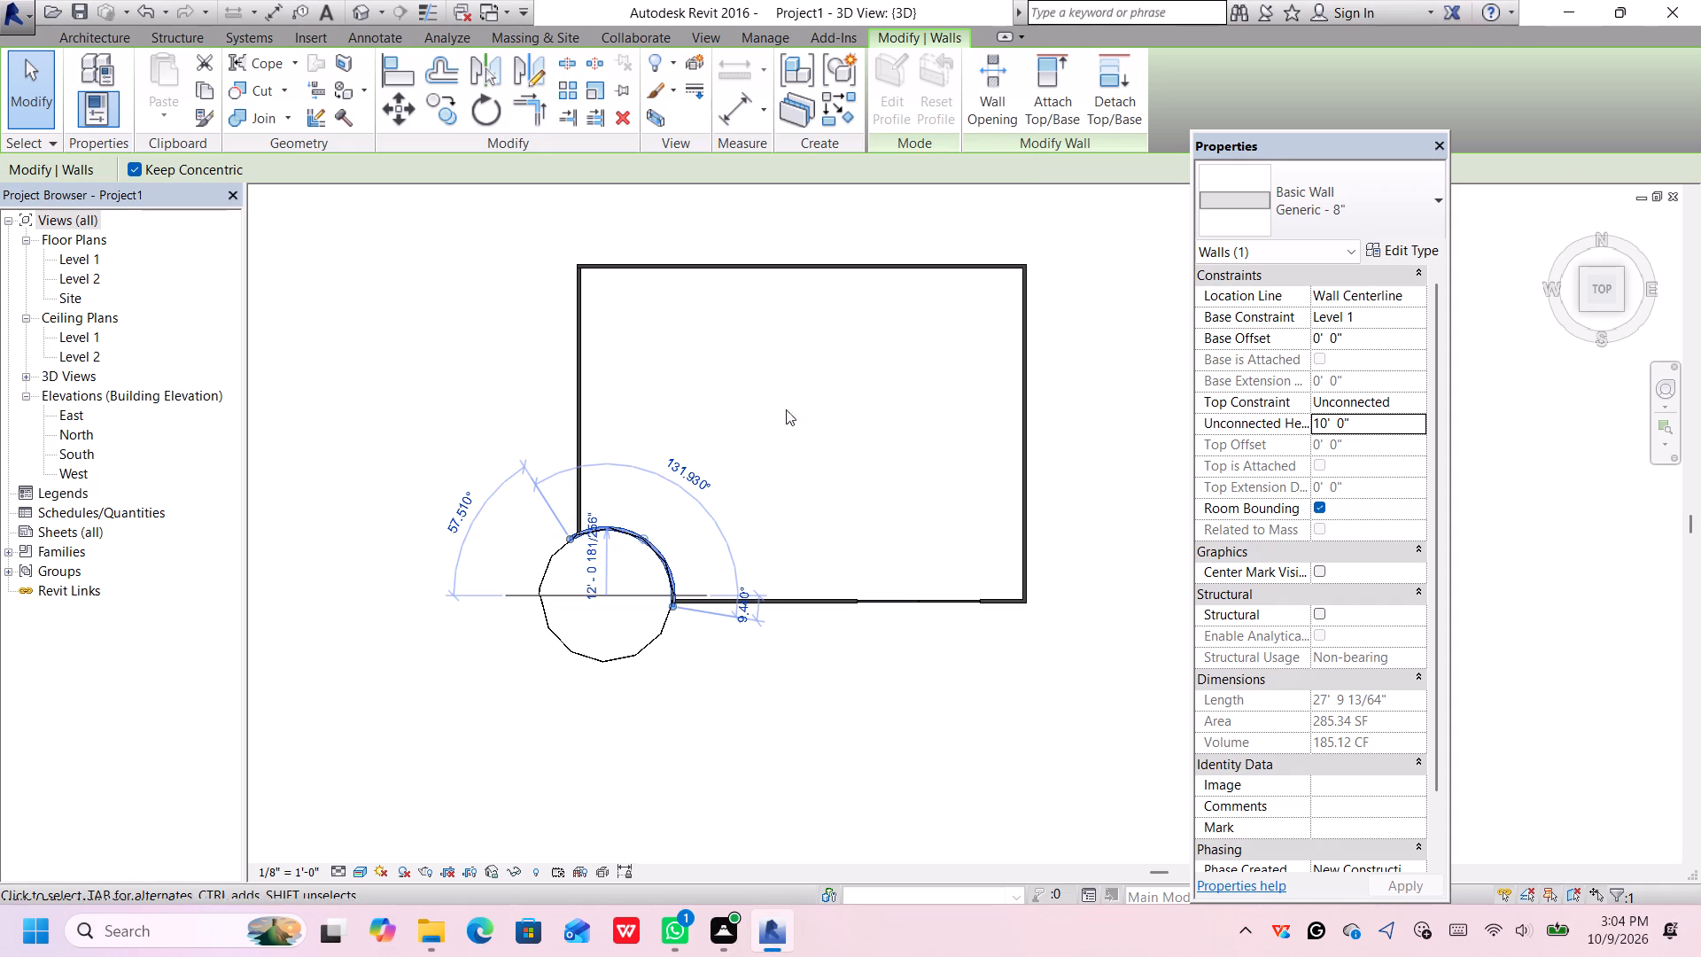
# Set the Unconnected Height of the outer, south-facing Exterior Glazing half circle to 10'.
pyautogui.click(657, 662)
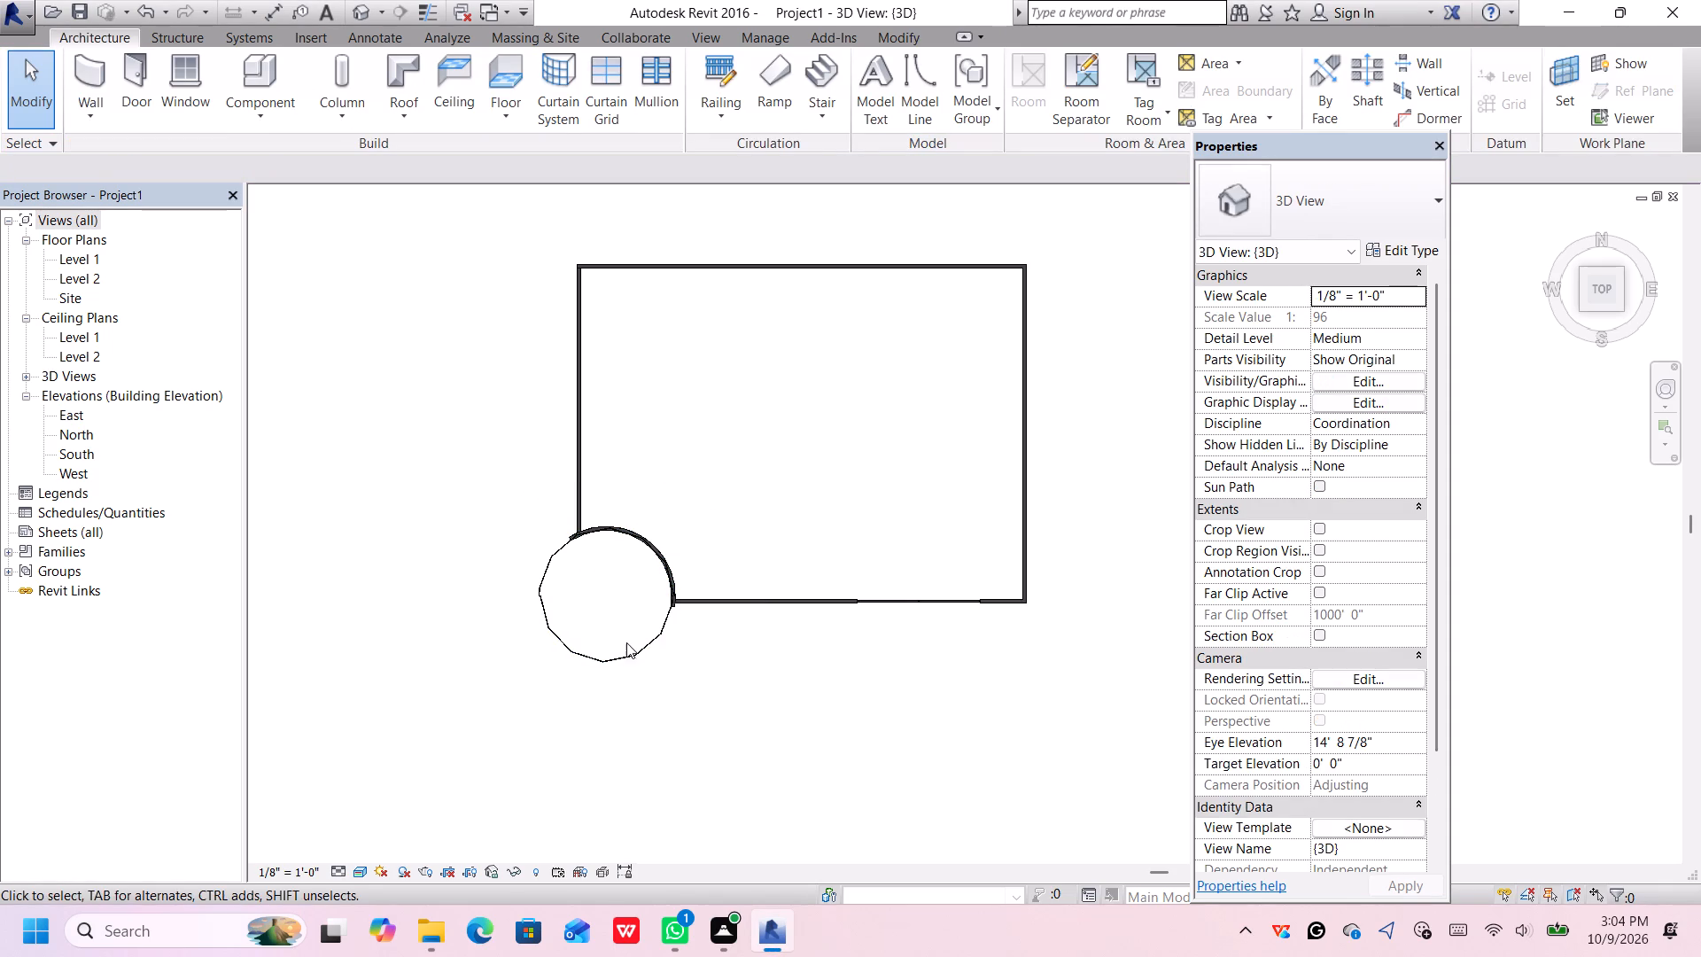
pyautogui.click(632, 655)
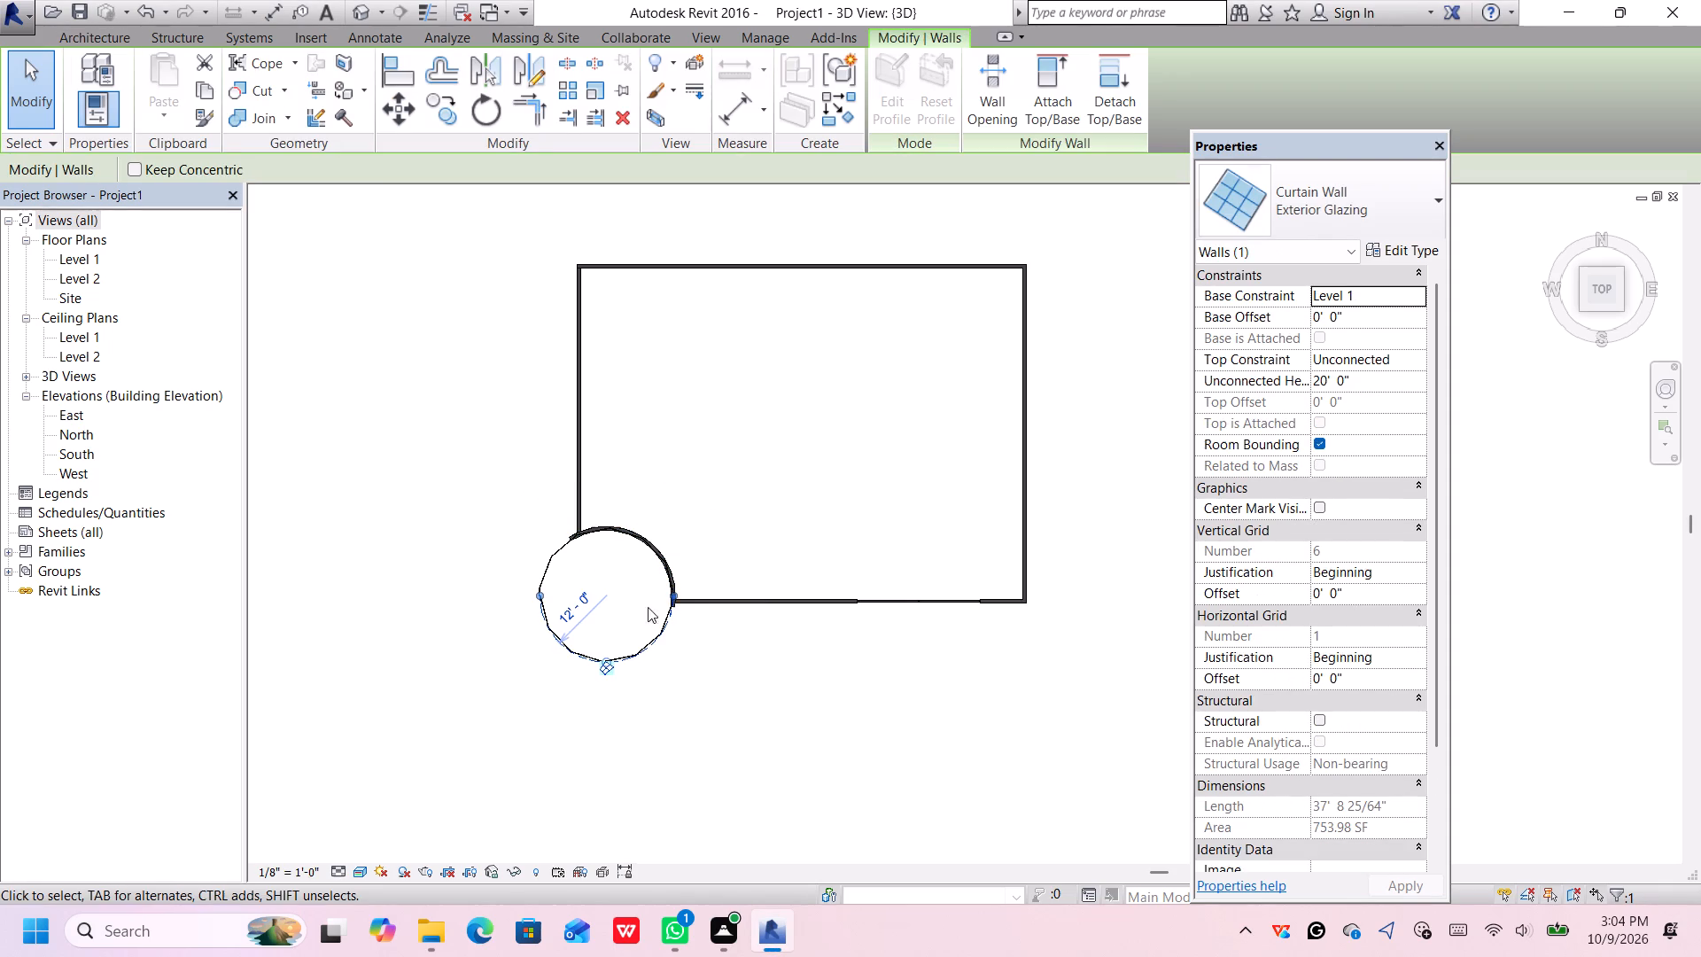
pyautogui.click(1403, 385)
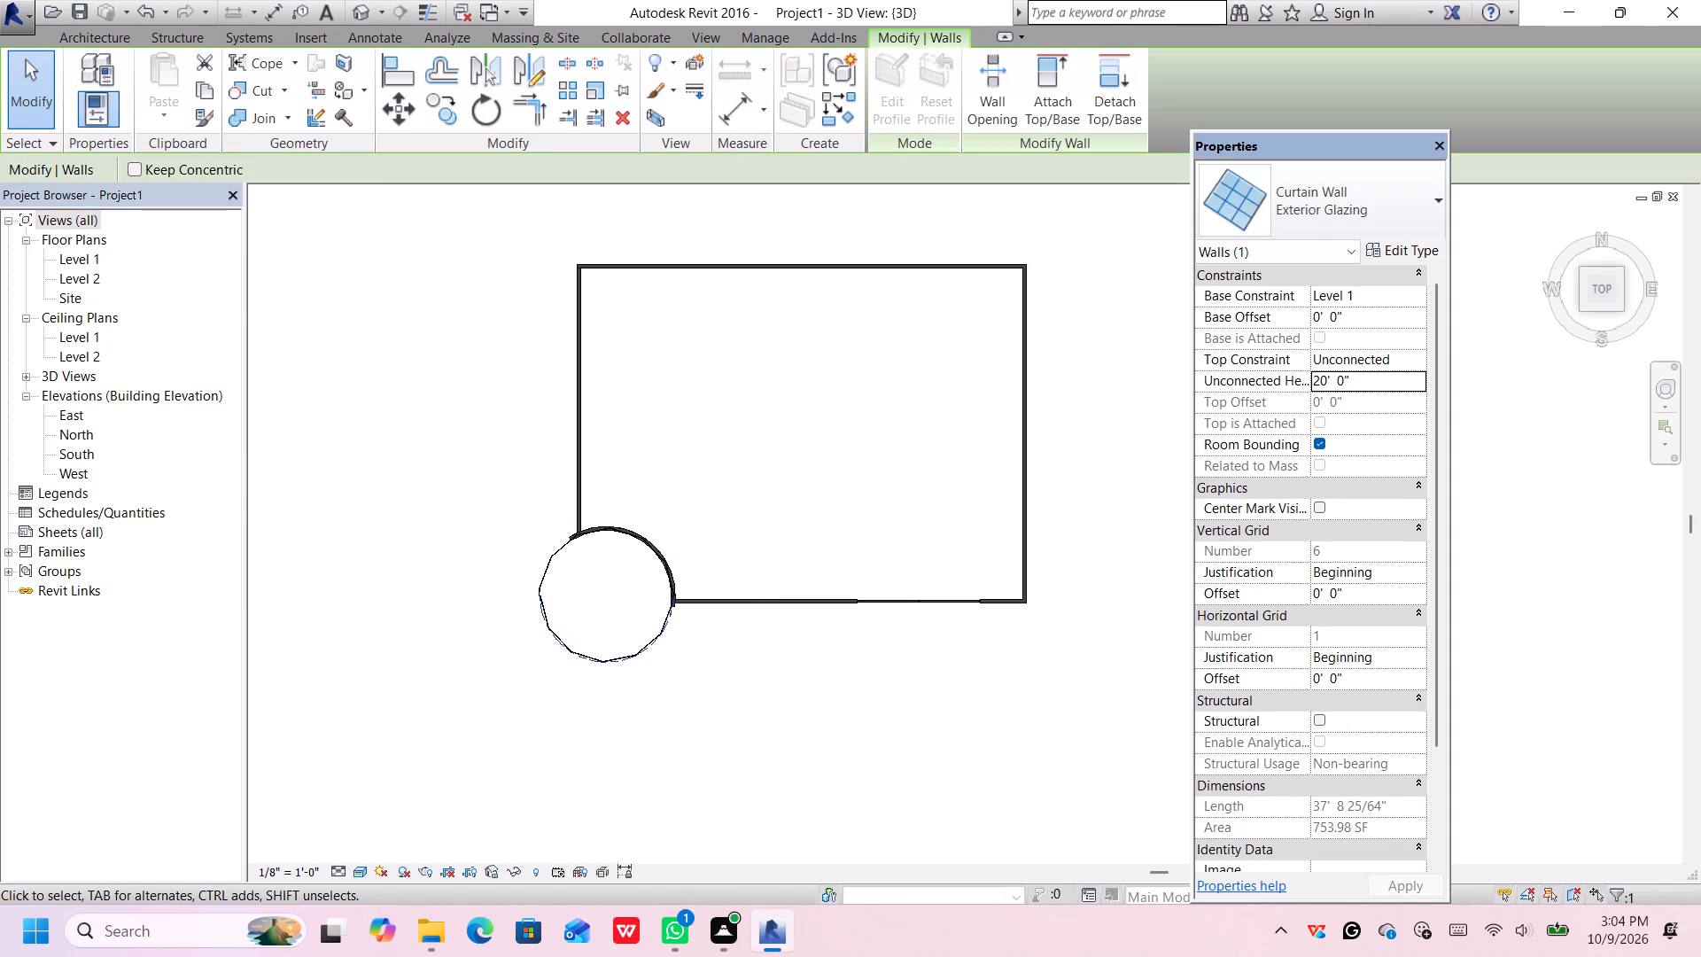
pyautogui.press('BackSpace')
pyautogui.write('10')
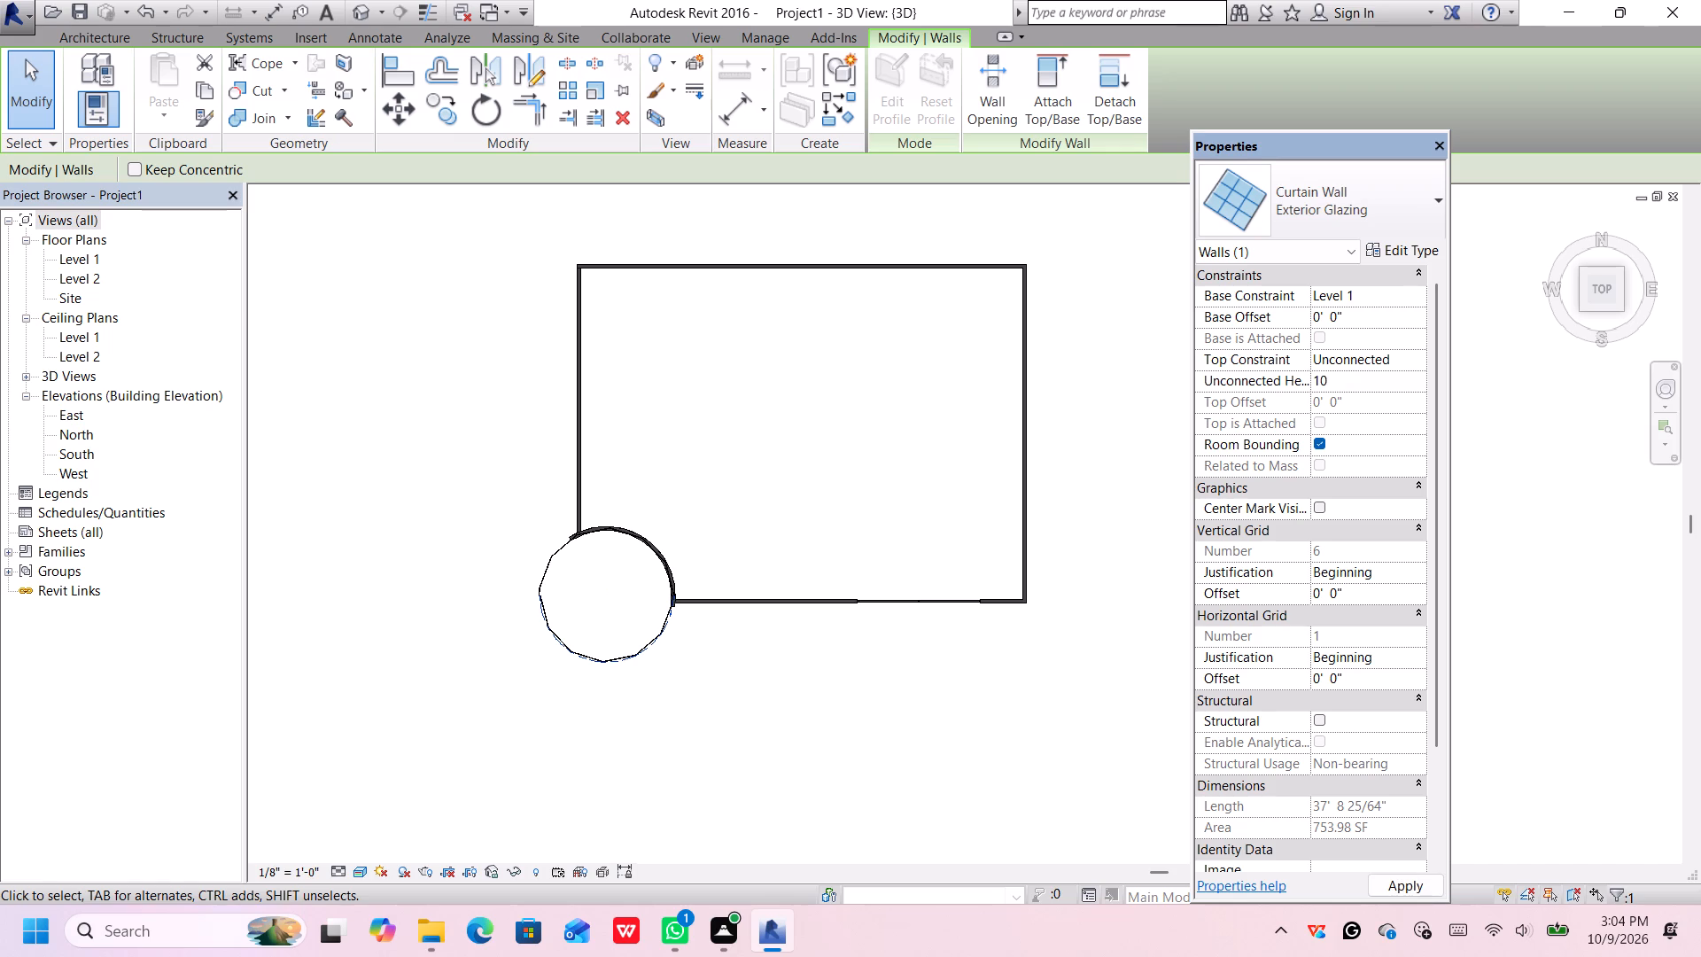
pyautogui.press("'")
pyautogui.press('Return')
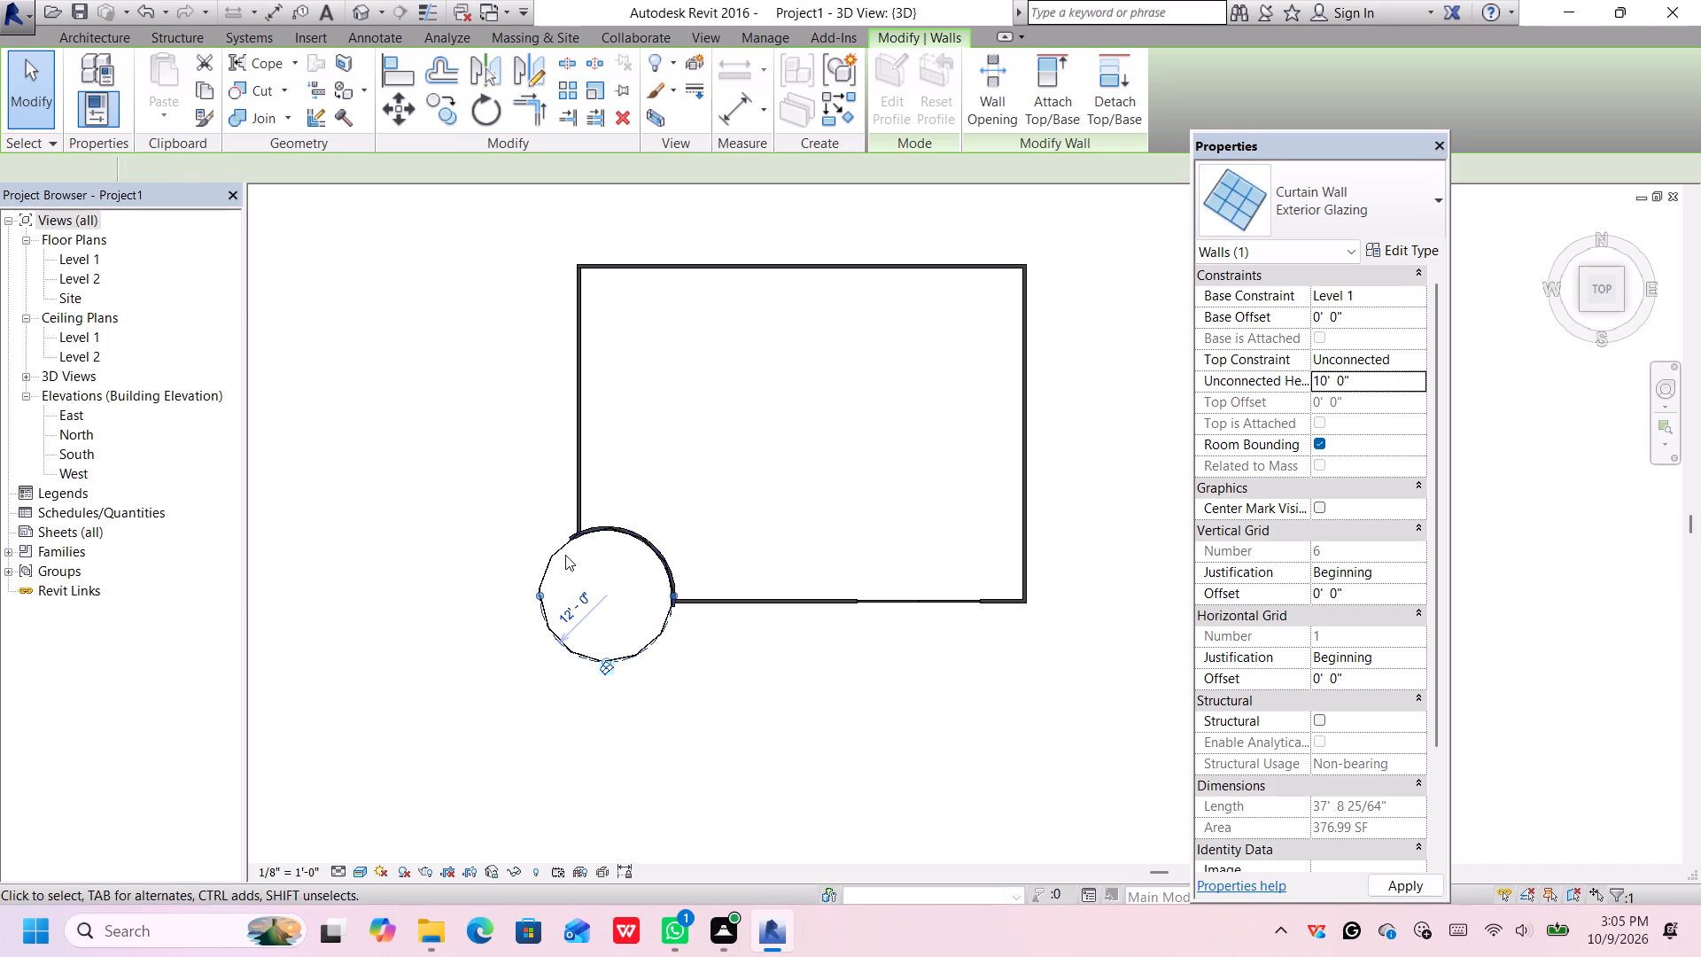
# Set the Unconnected Height of the north Exterior Glazing half circle to 10'.
pyautogui.click(561, 549)
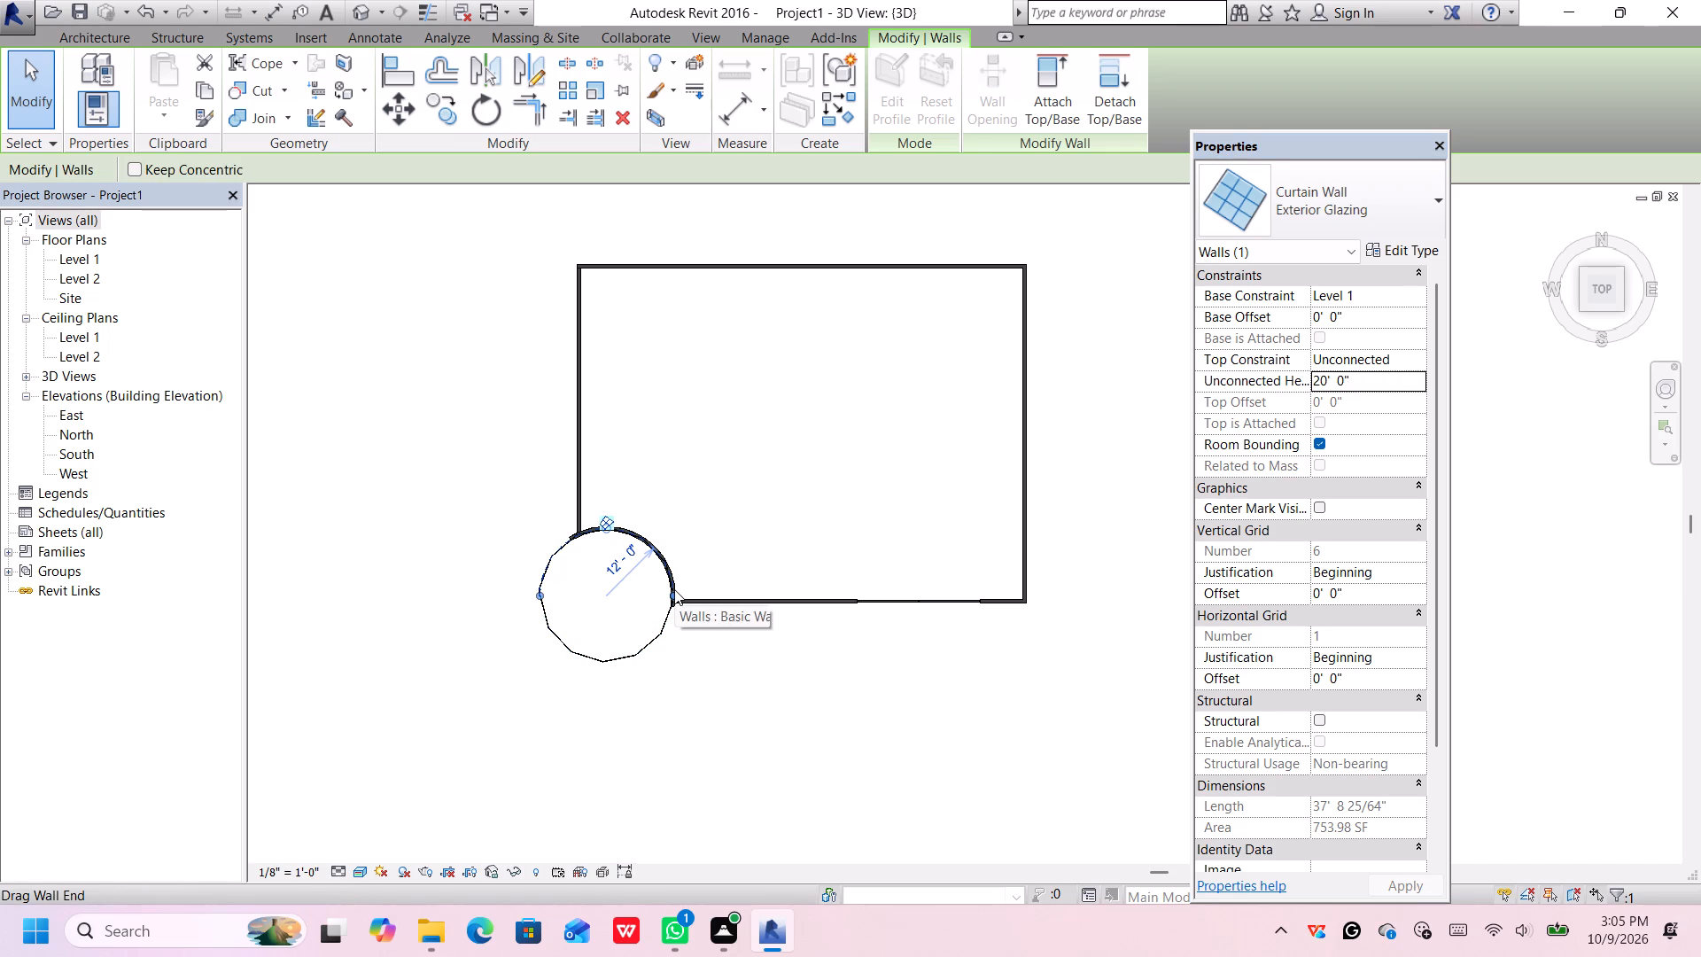
pyautogui.click(1359, 374)
pyautogui.moveTo(1359, 377); pyautogui.dragTo(1301, 393)
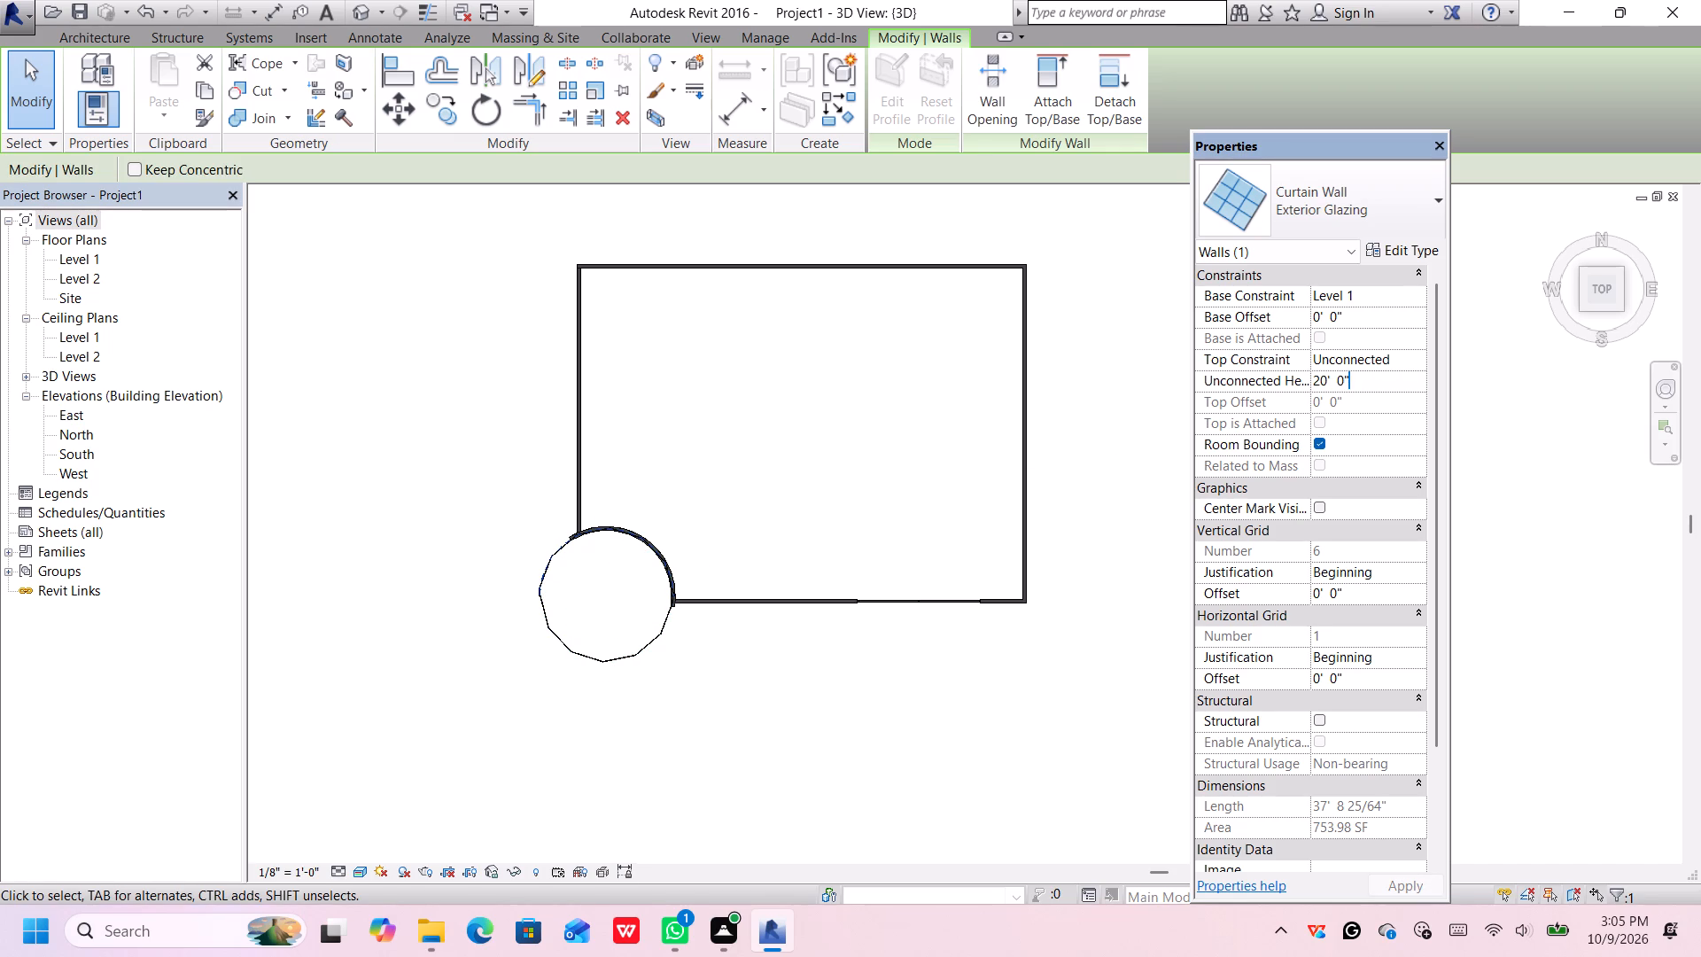
pyautogui.moveTo(1301, 393); pyautogui.dragTo(1242, 408)
pyautogui.press('BackSpace')
pyautogui.write("10'")
pyautogui.press('Return')
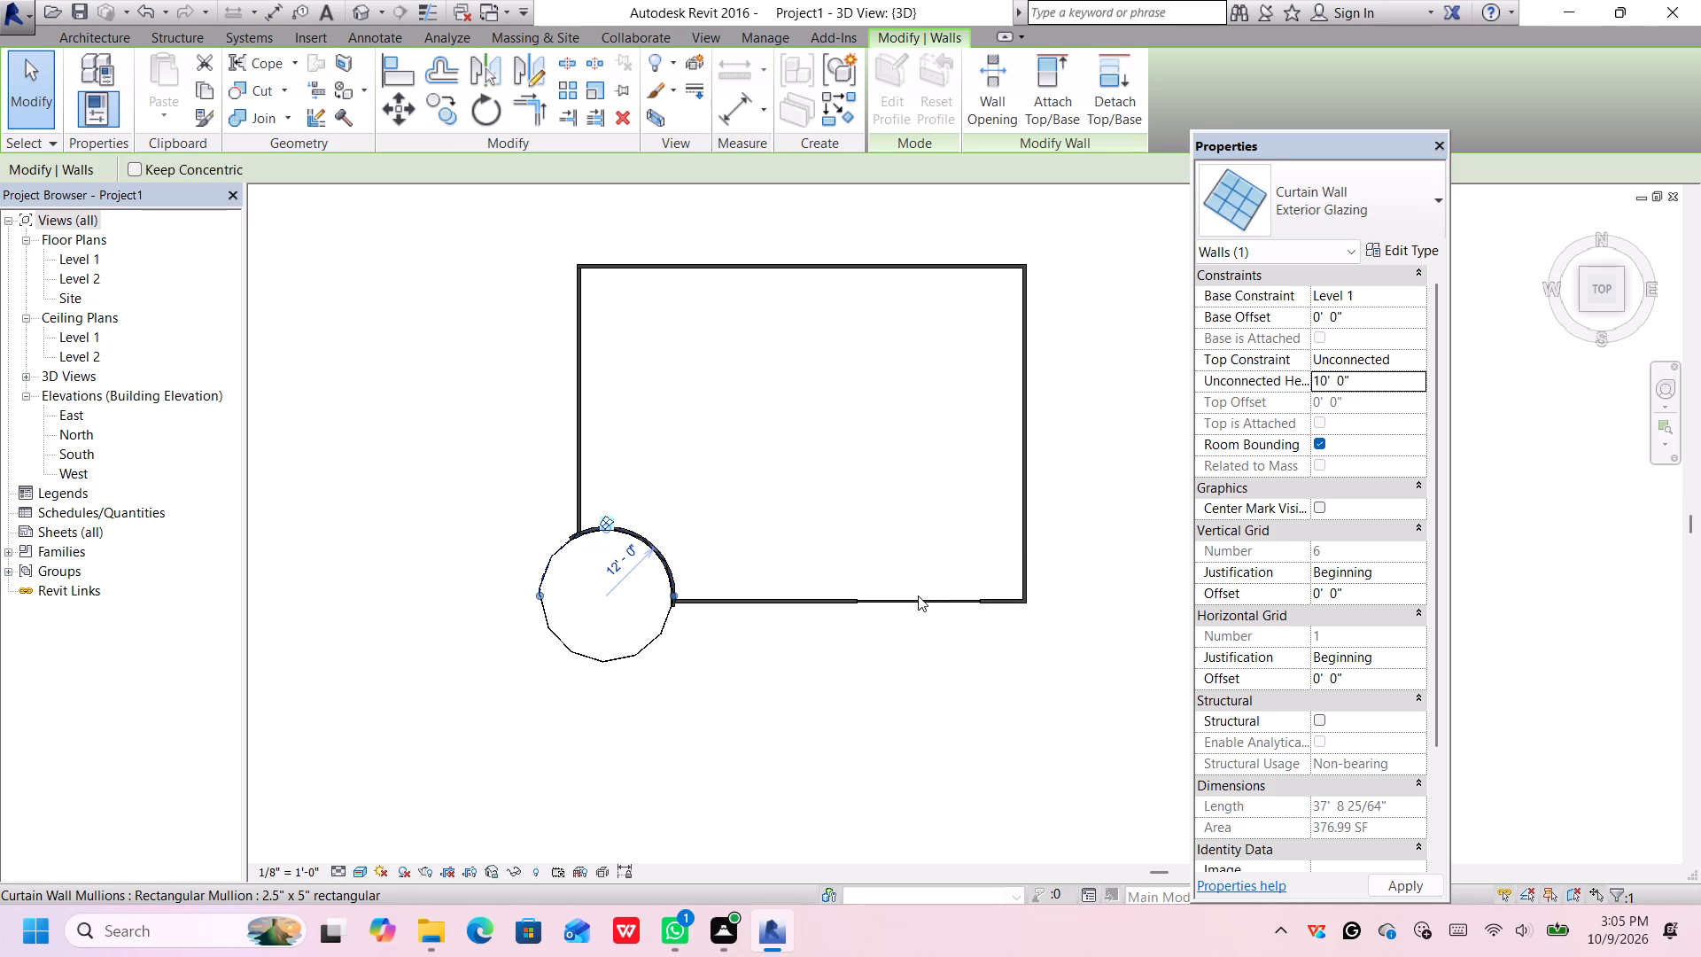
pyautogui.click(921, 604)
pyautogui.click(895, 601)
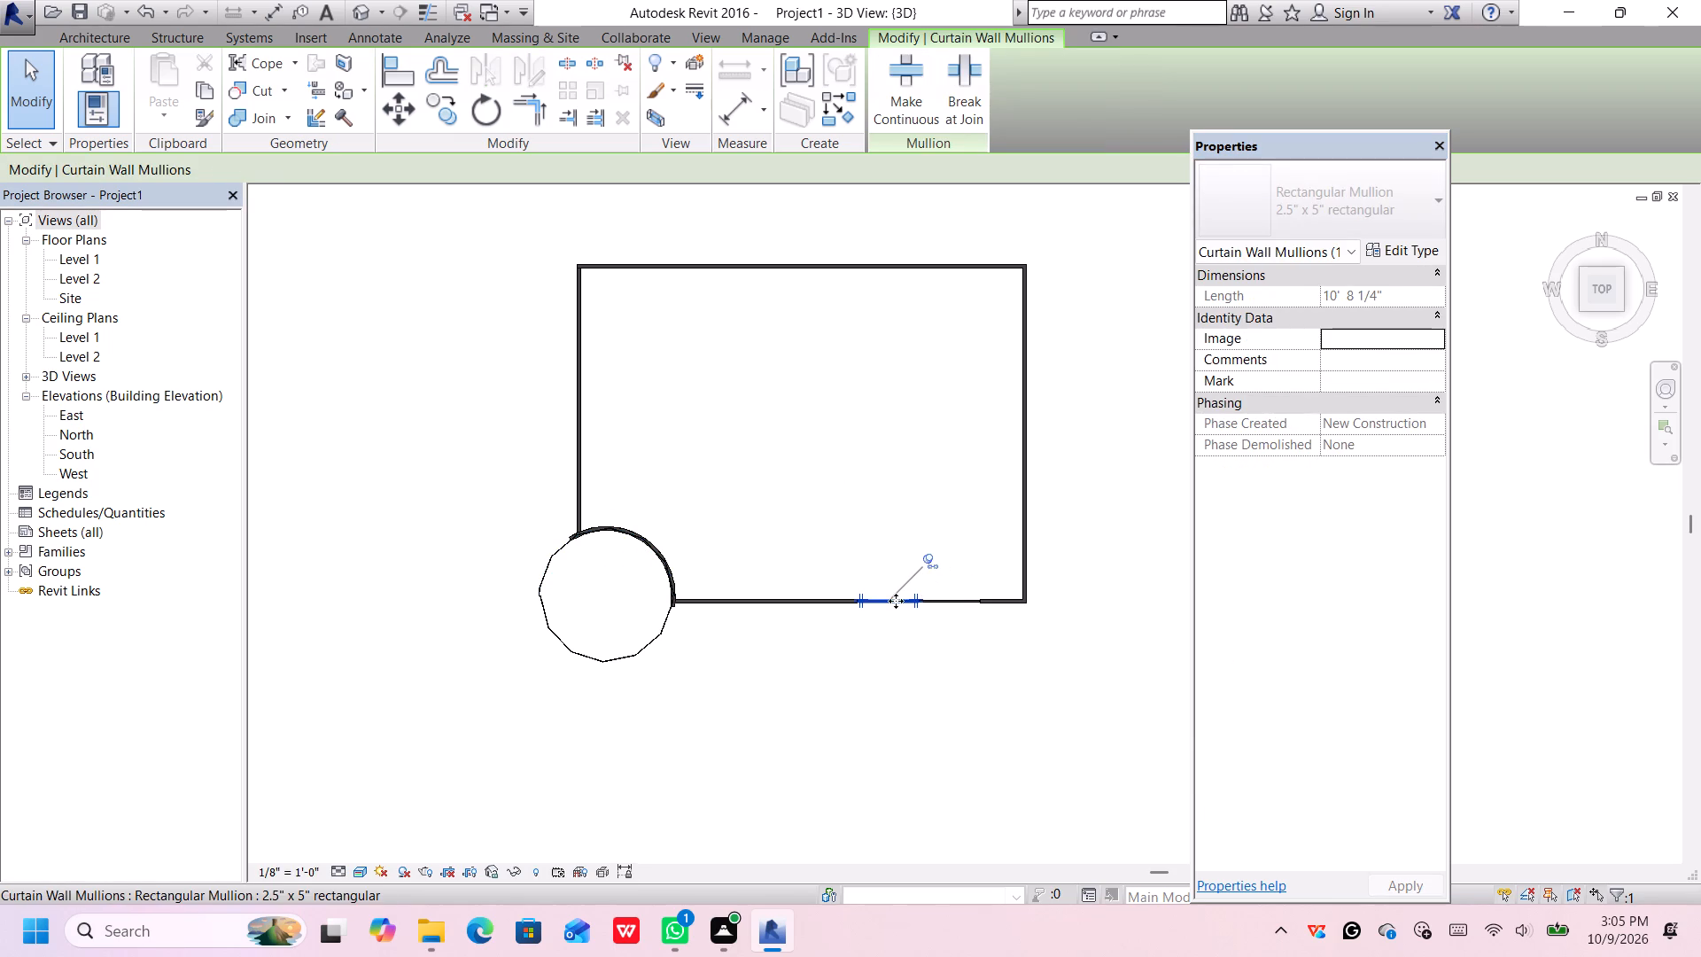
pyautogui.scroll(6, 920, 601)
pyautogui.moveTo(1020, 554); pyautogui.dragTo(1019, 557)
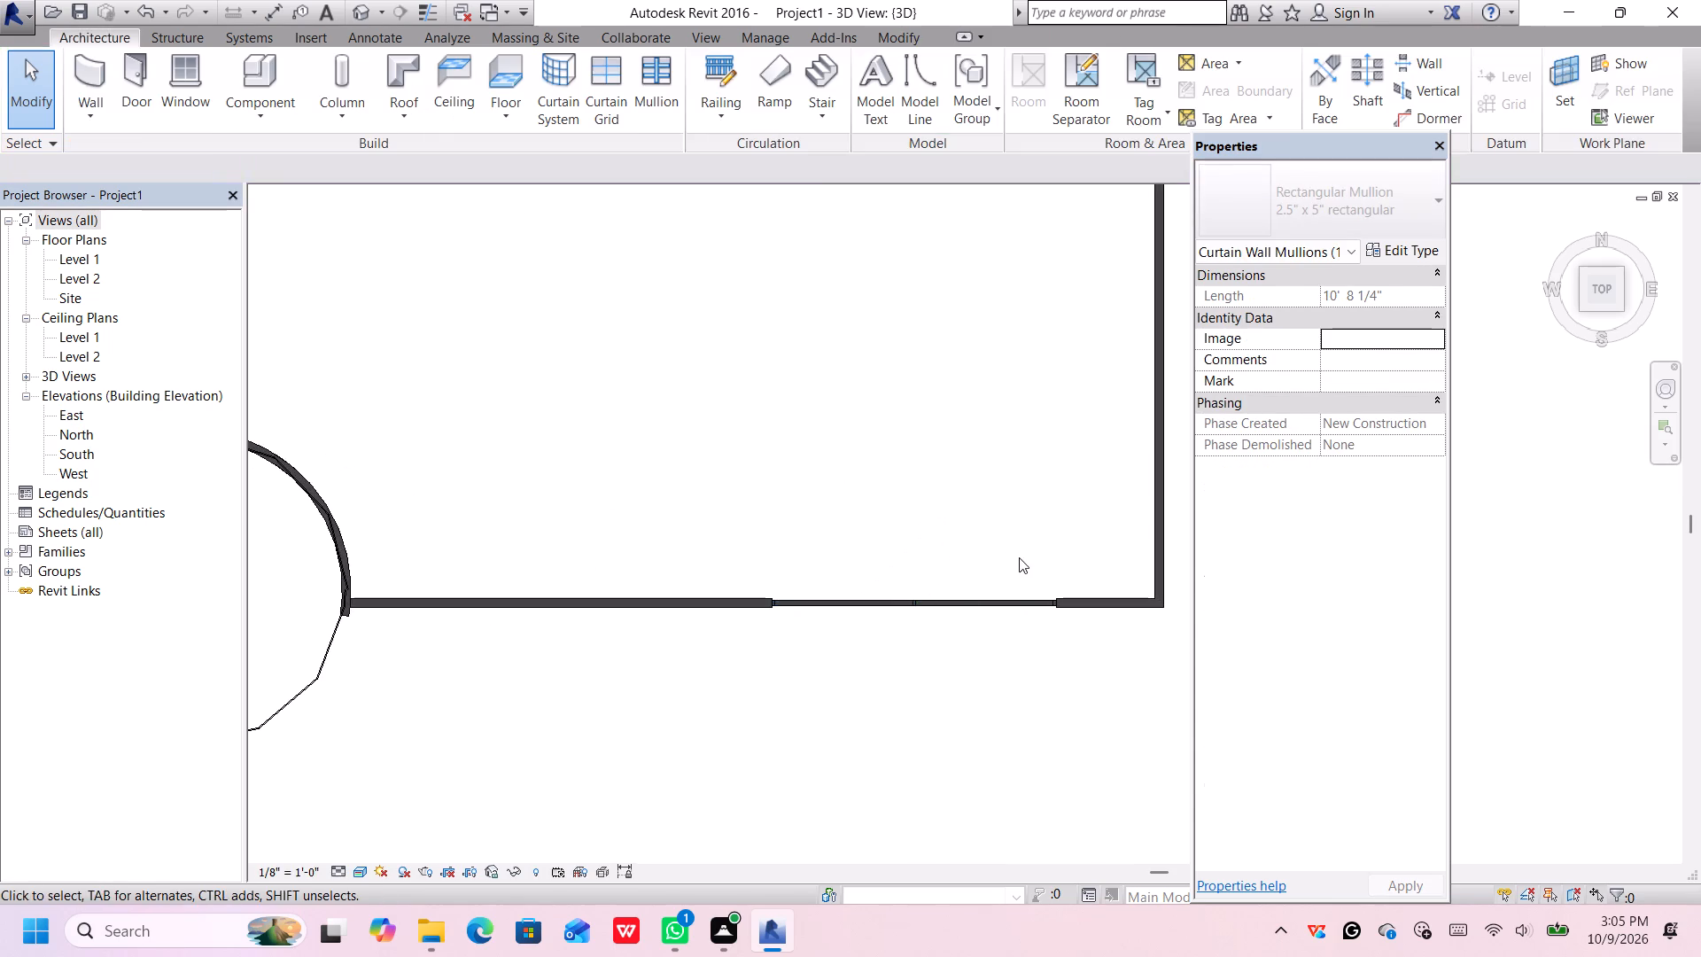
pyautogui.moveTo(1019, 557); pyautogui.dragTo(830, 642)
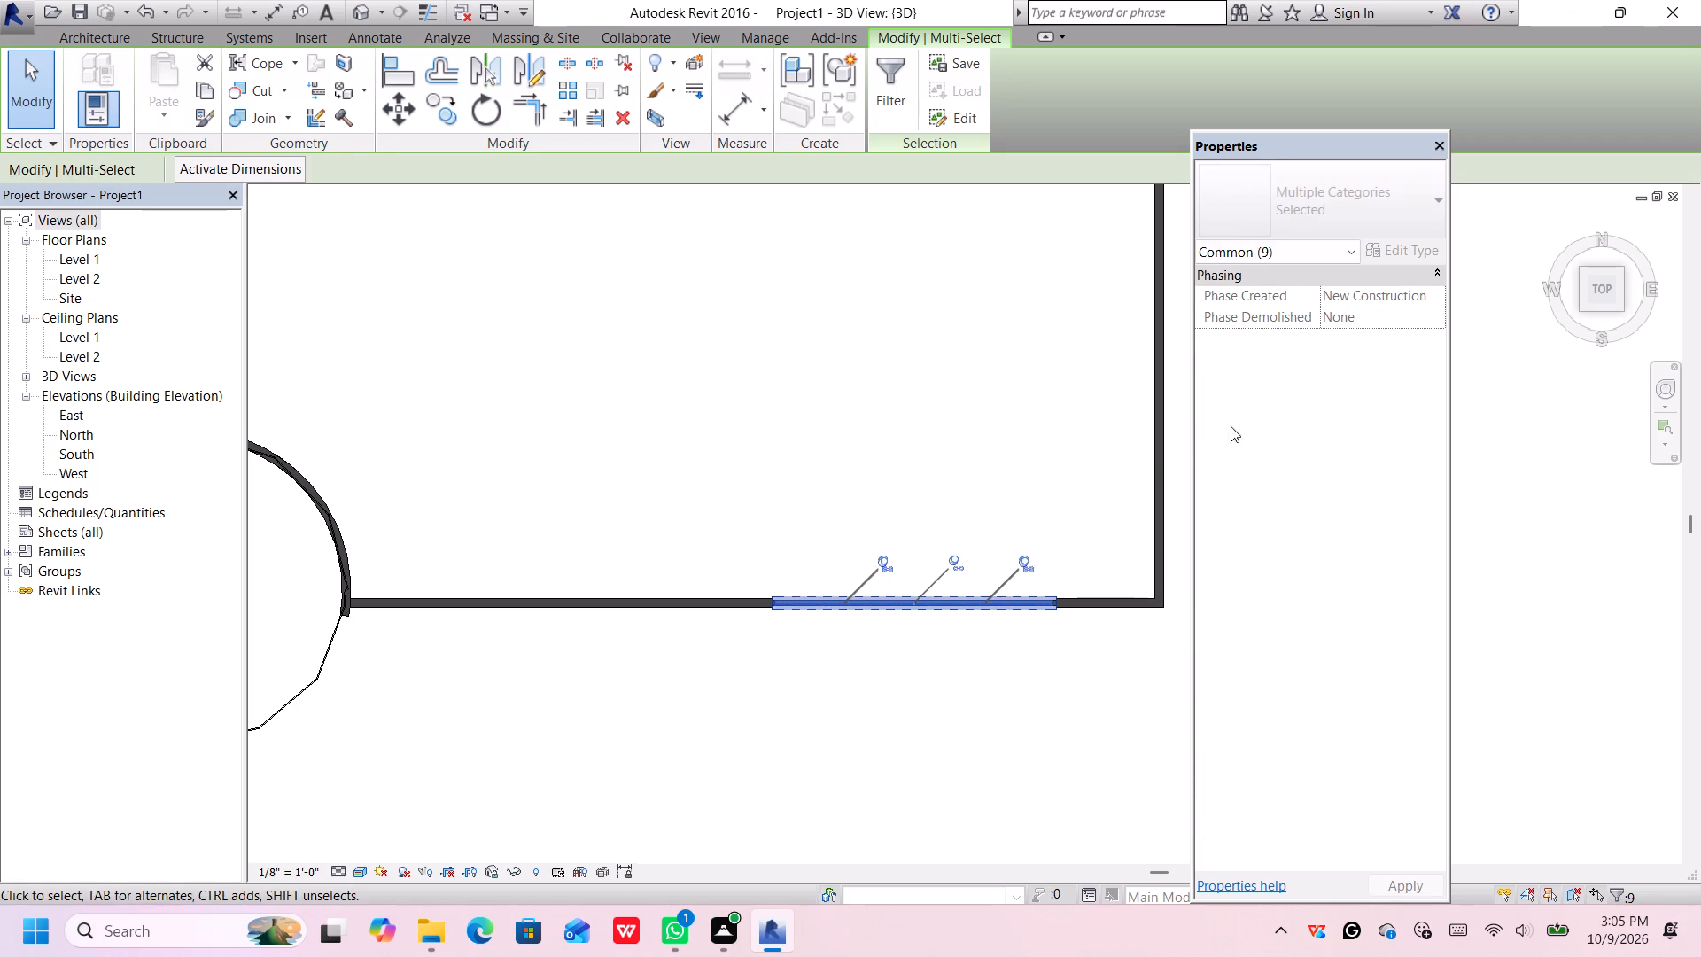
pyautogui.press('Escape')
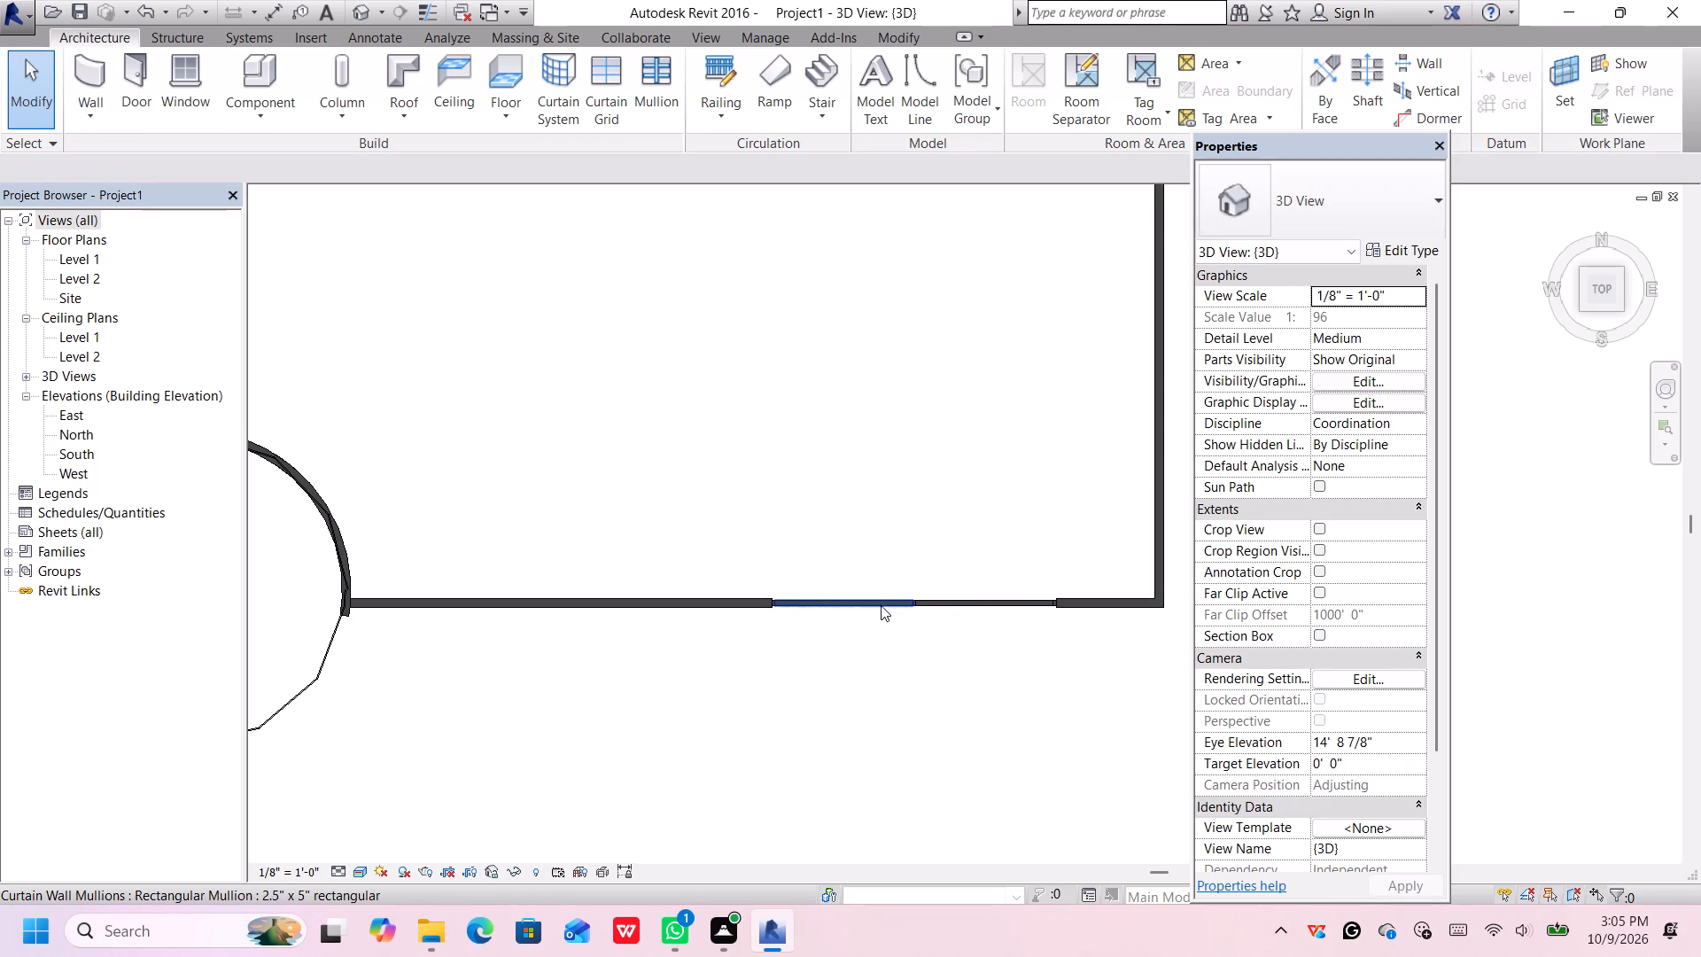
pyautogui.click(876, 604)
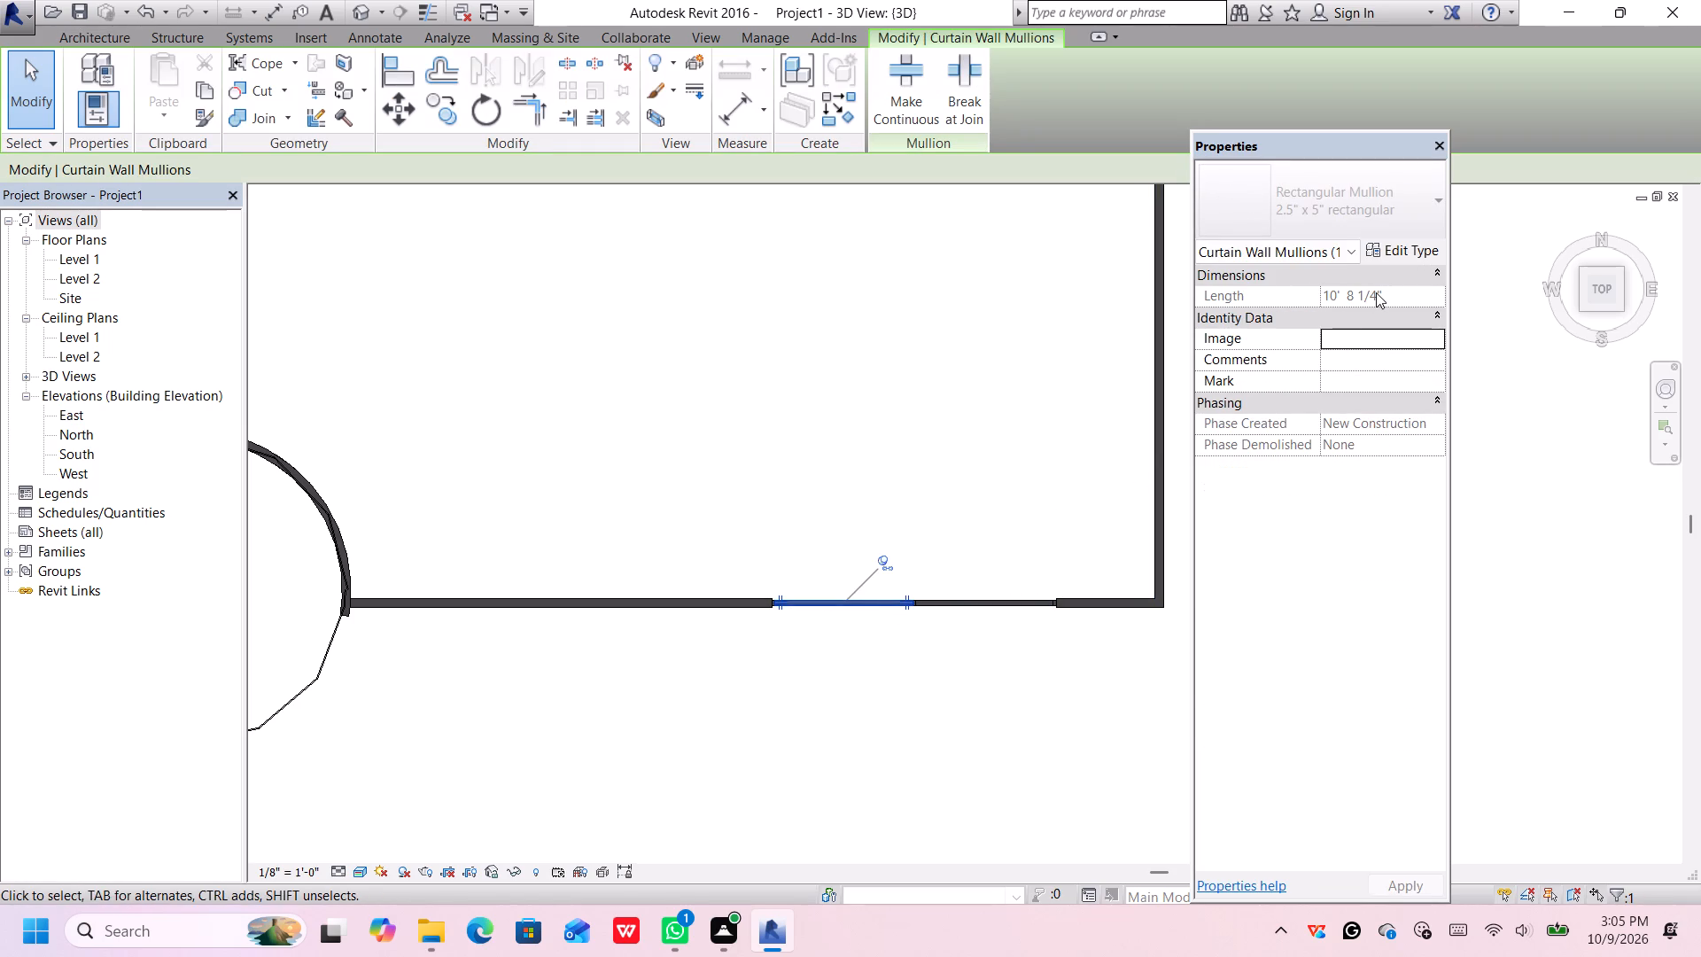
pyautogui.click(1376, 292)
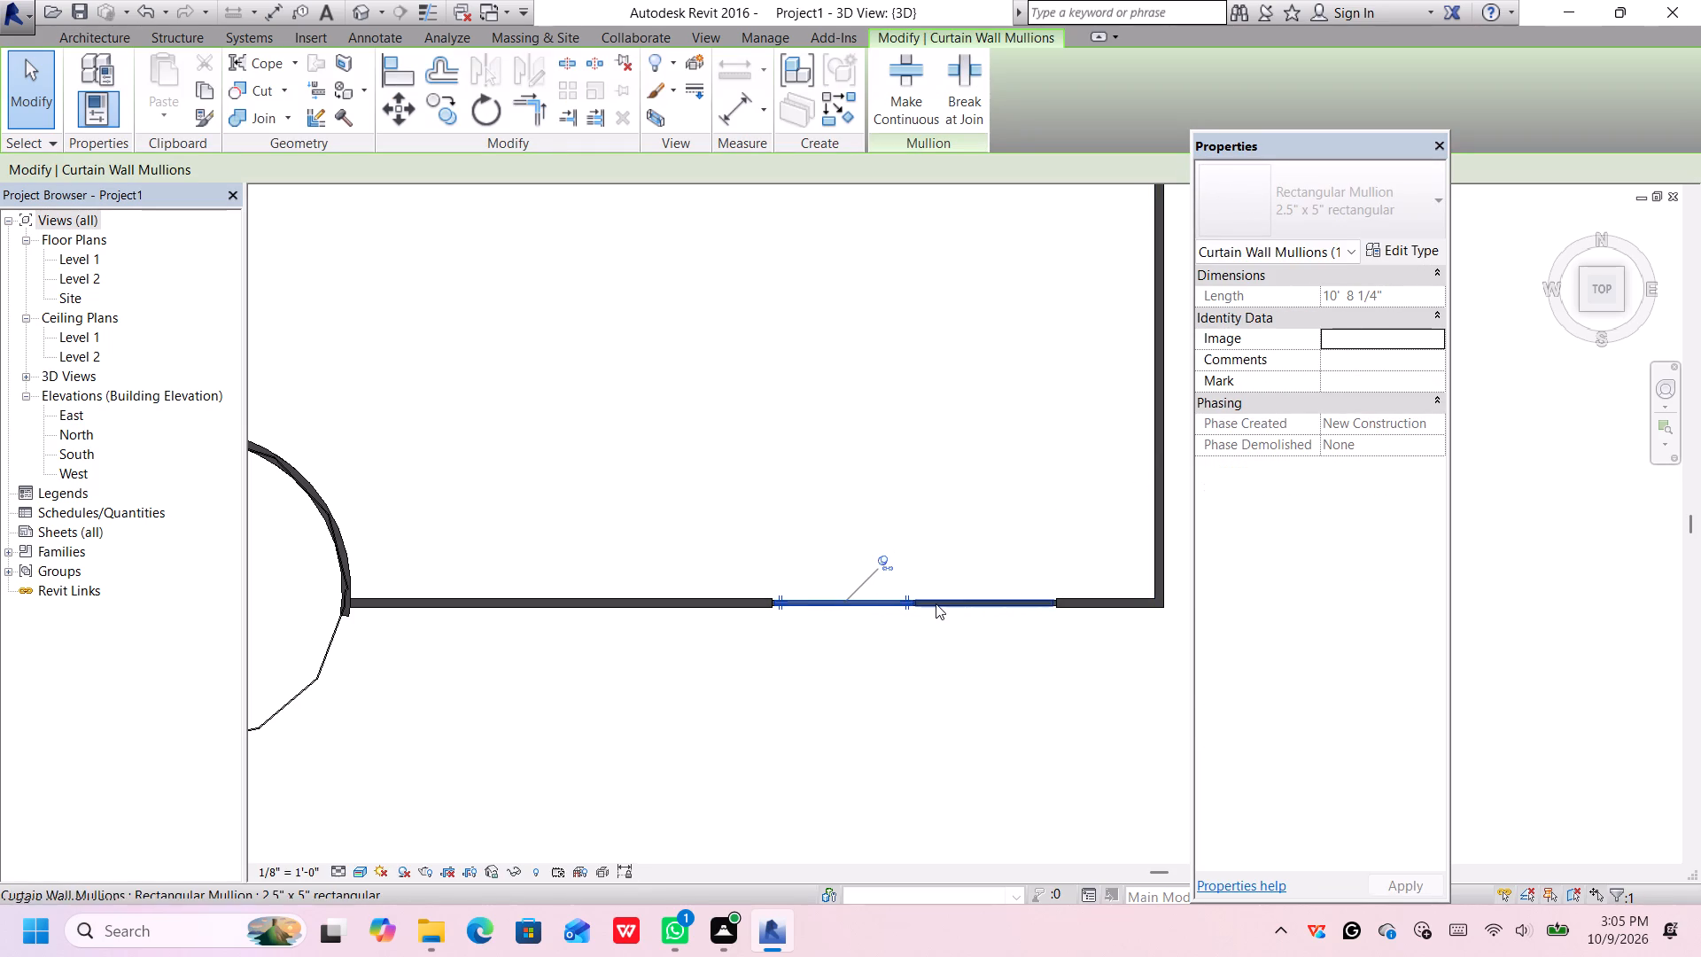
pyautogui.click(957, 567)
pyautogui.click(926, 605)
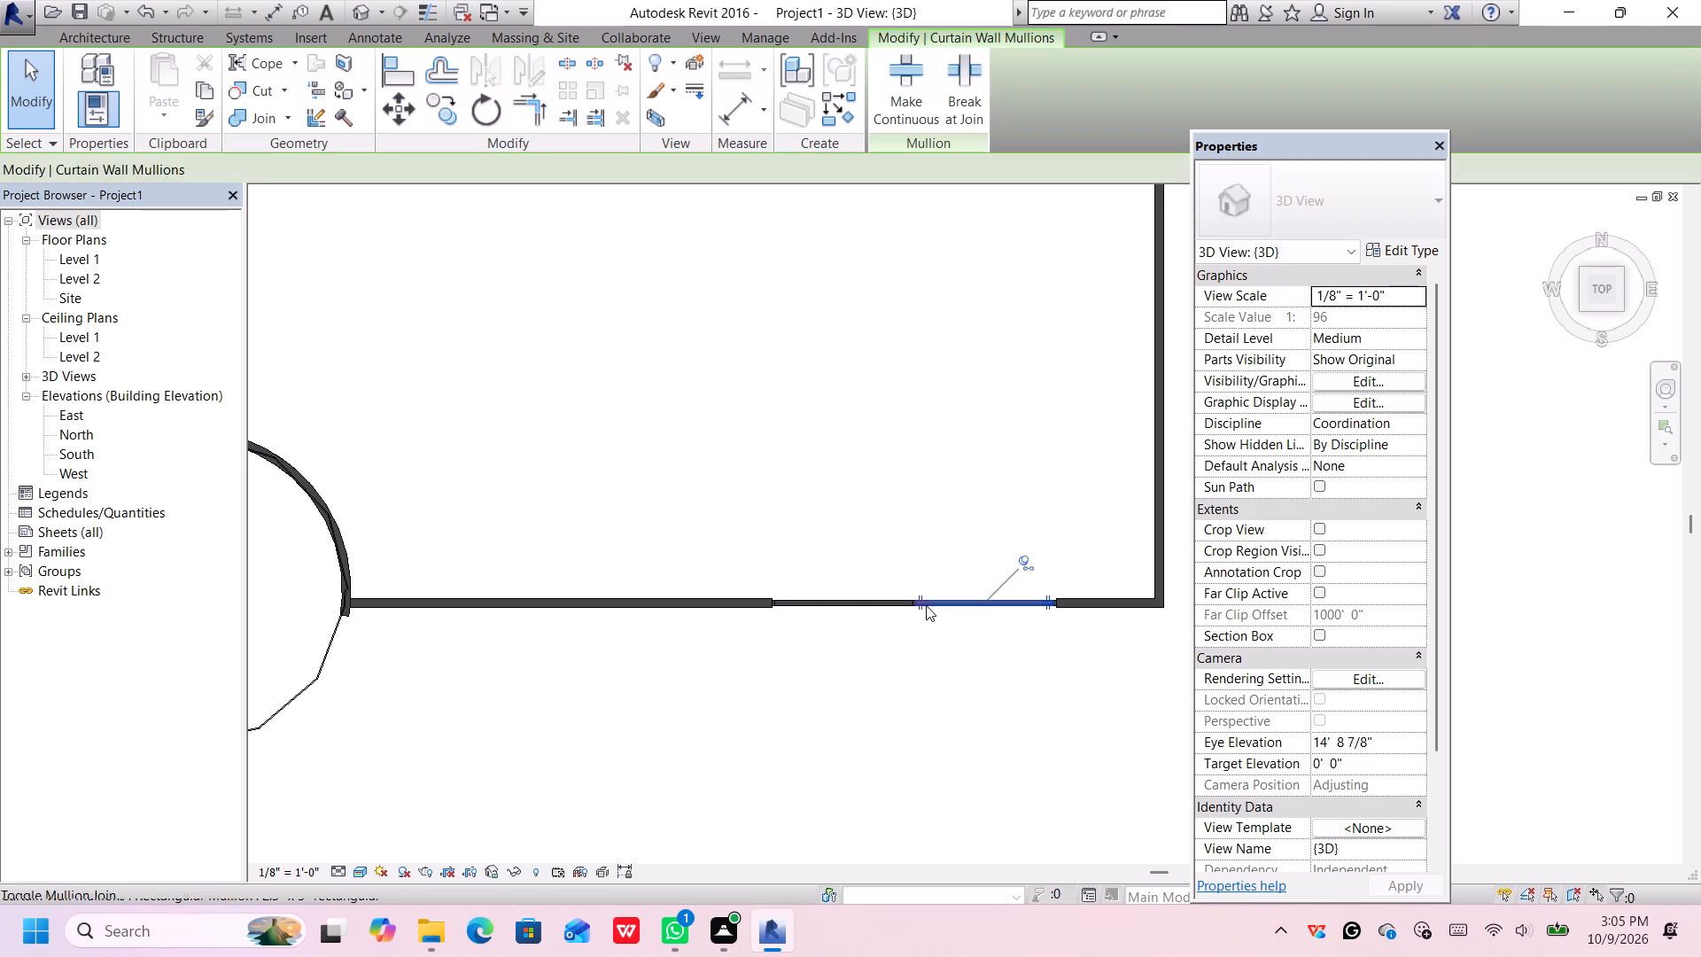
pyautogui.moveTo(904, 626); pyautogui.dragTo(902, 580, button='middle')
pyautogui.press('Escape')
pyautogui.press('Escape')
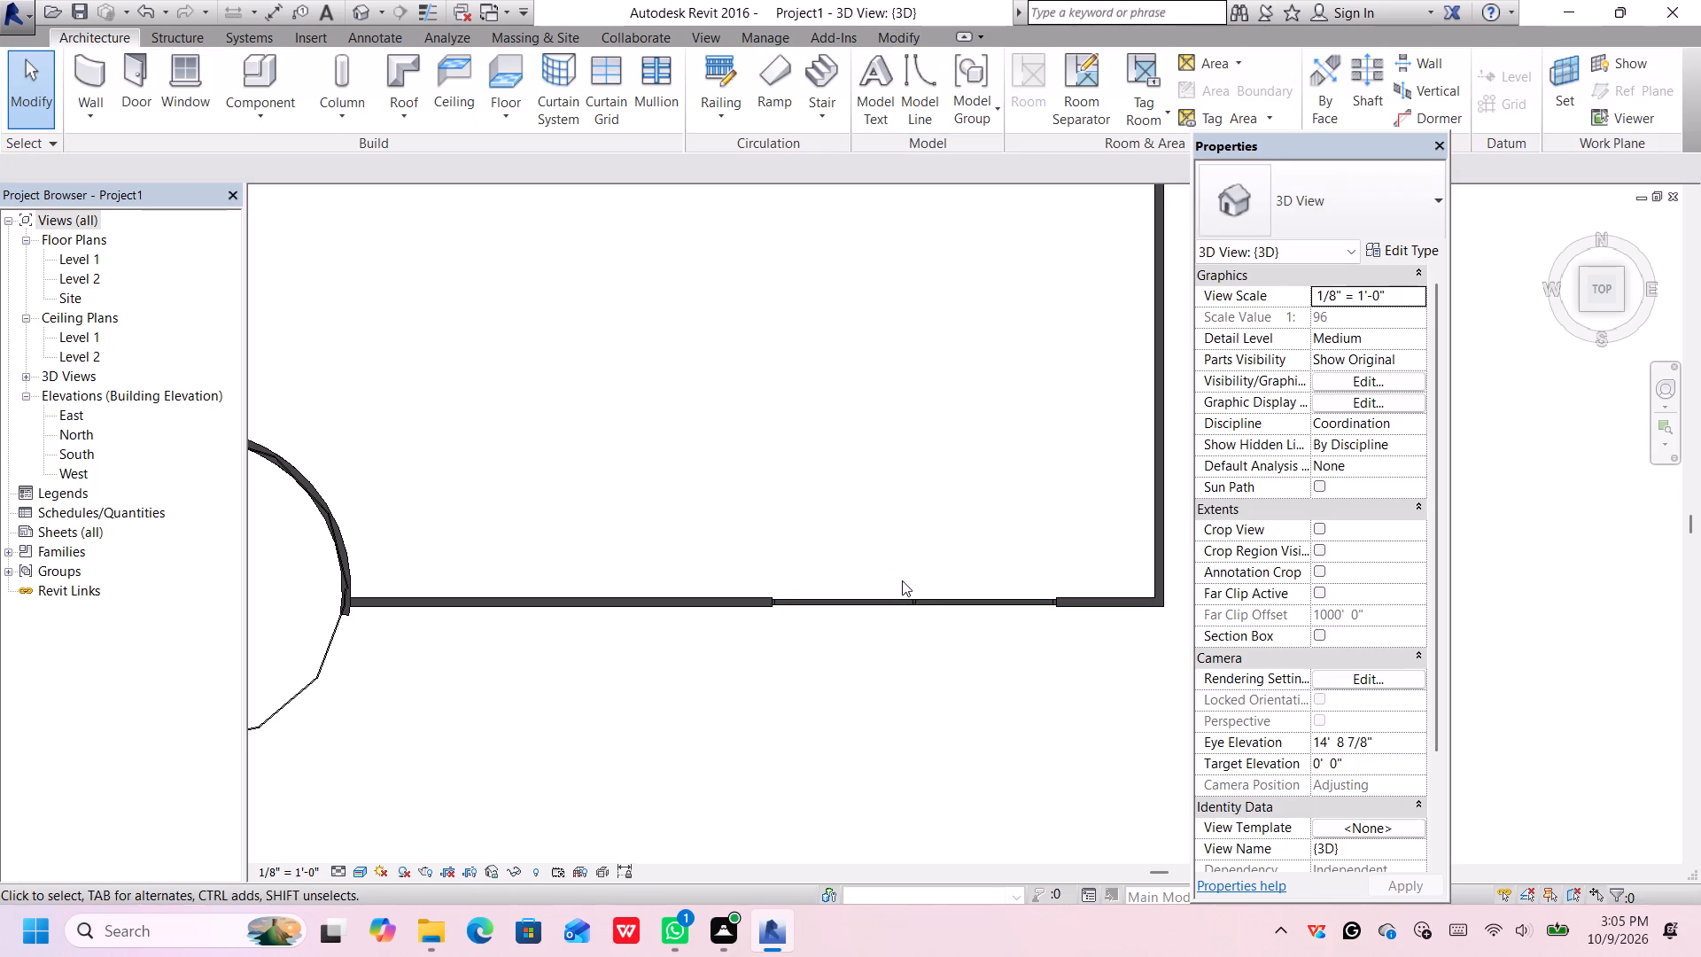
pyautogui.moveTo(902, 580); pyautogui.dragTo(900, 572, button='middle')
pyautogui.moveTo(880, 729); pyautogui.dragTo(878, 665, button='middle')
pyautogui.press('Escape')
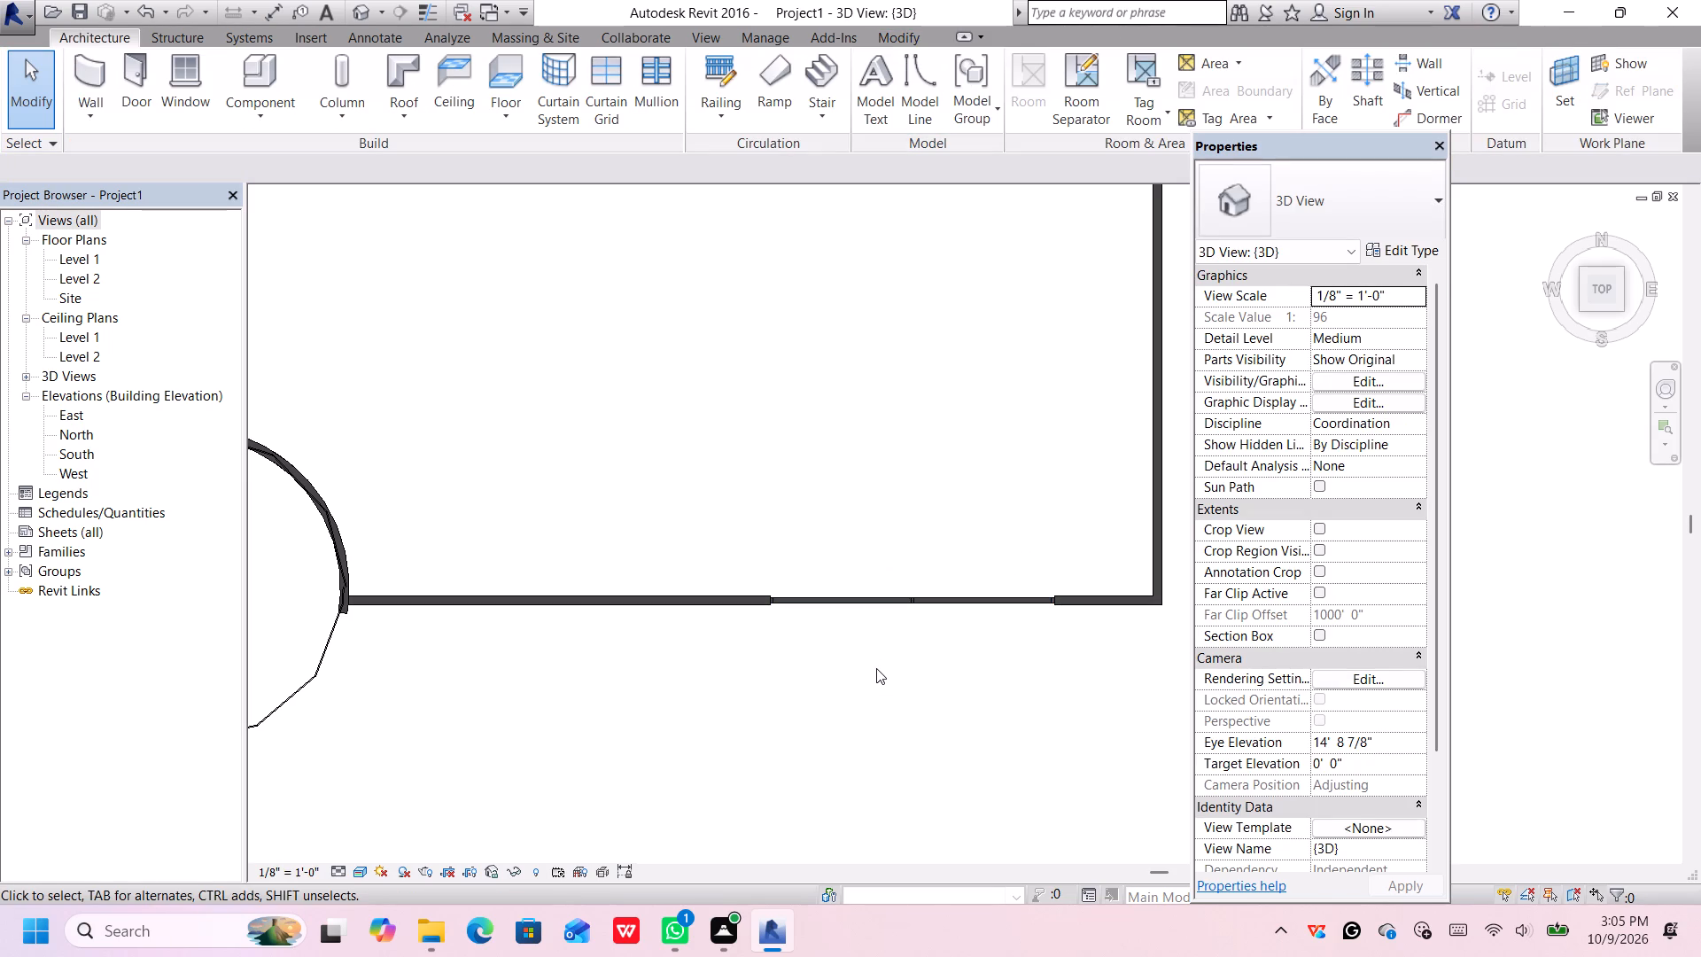
# Set the Unconnected Height of the Storefront curtain wall in the front wall to 10'.
pyautogui.moveTo(884, 635); pyautogui.dragTo(884, 632, button='middle')
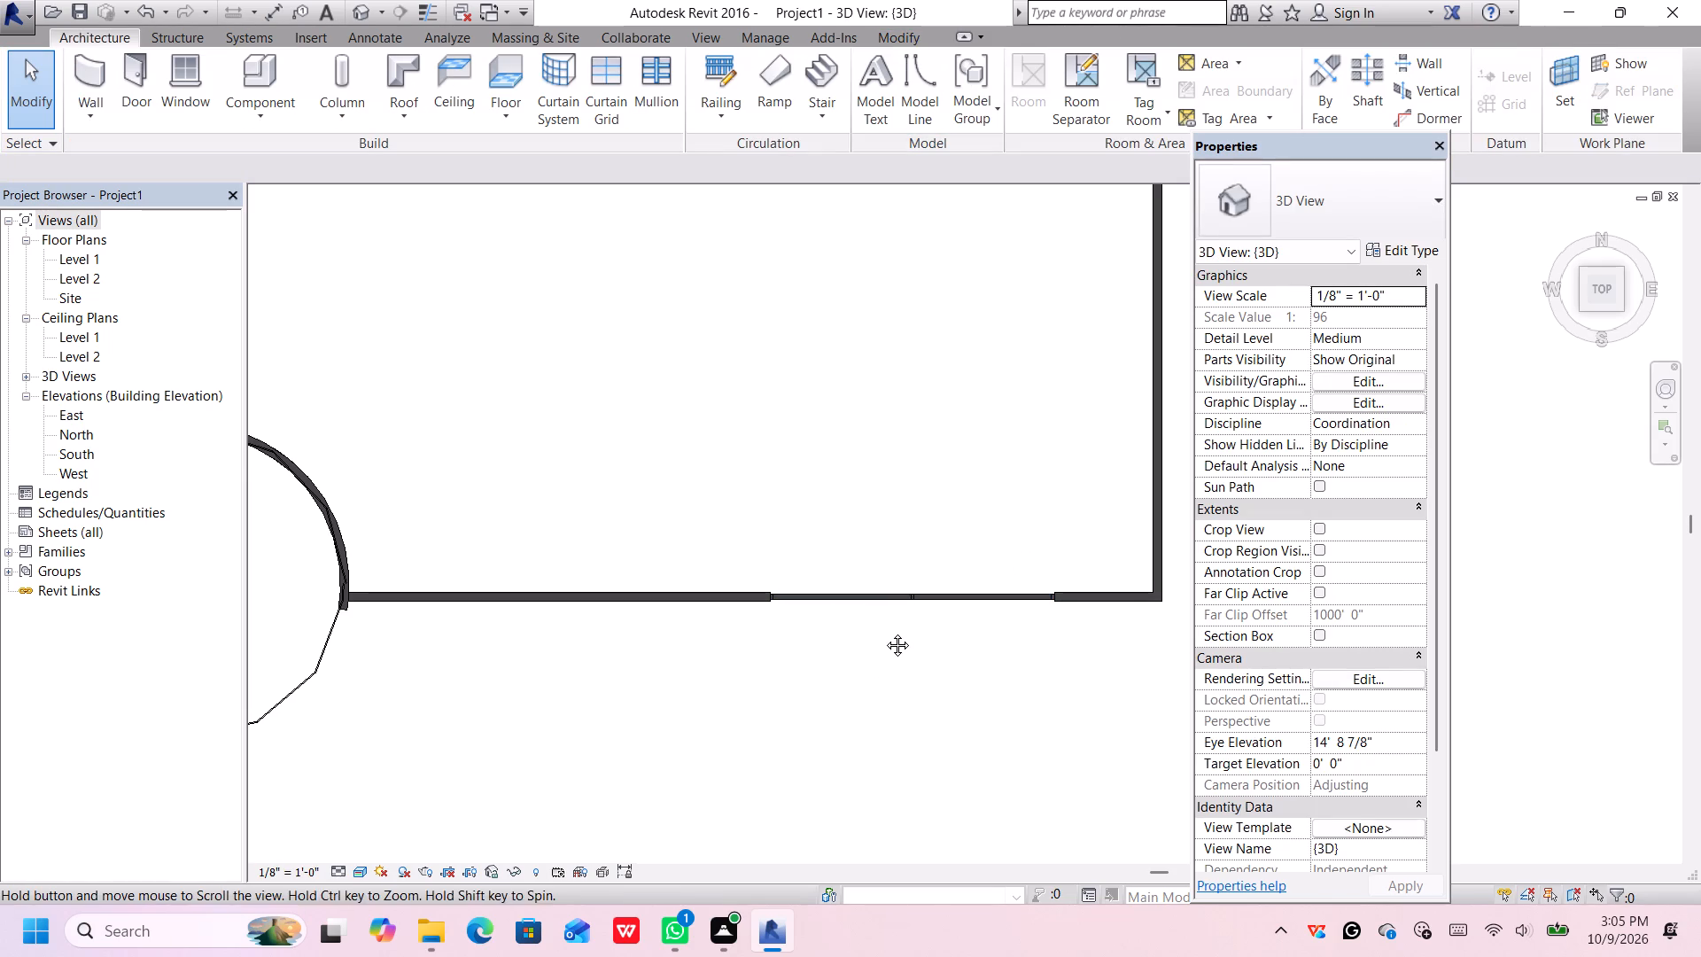
pyautogui.moveTo(884, 632); pyautogui.dragTo(895, 531, button='middle')
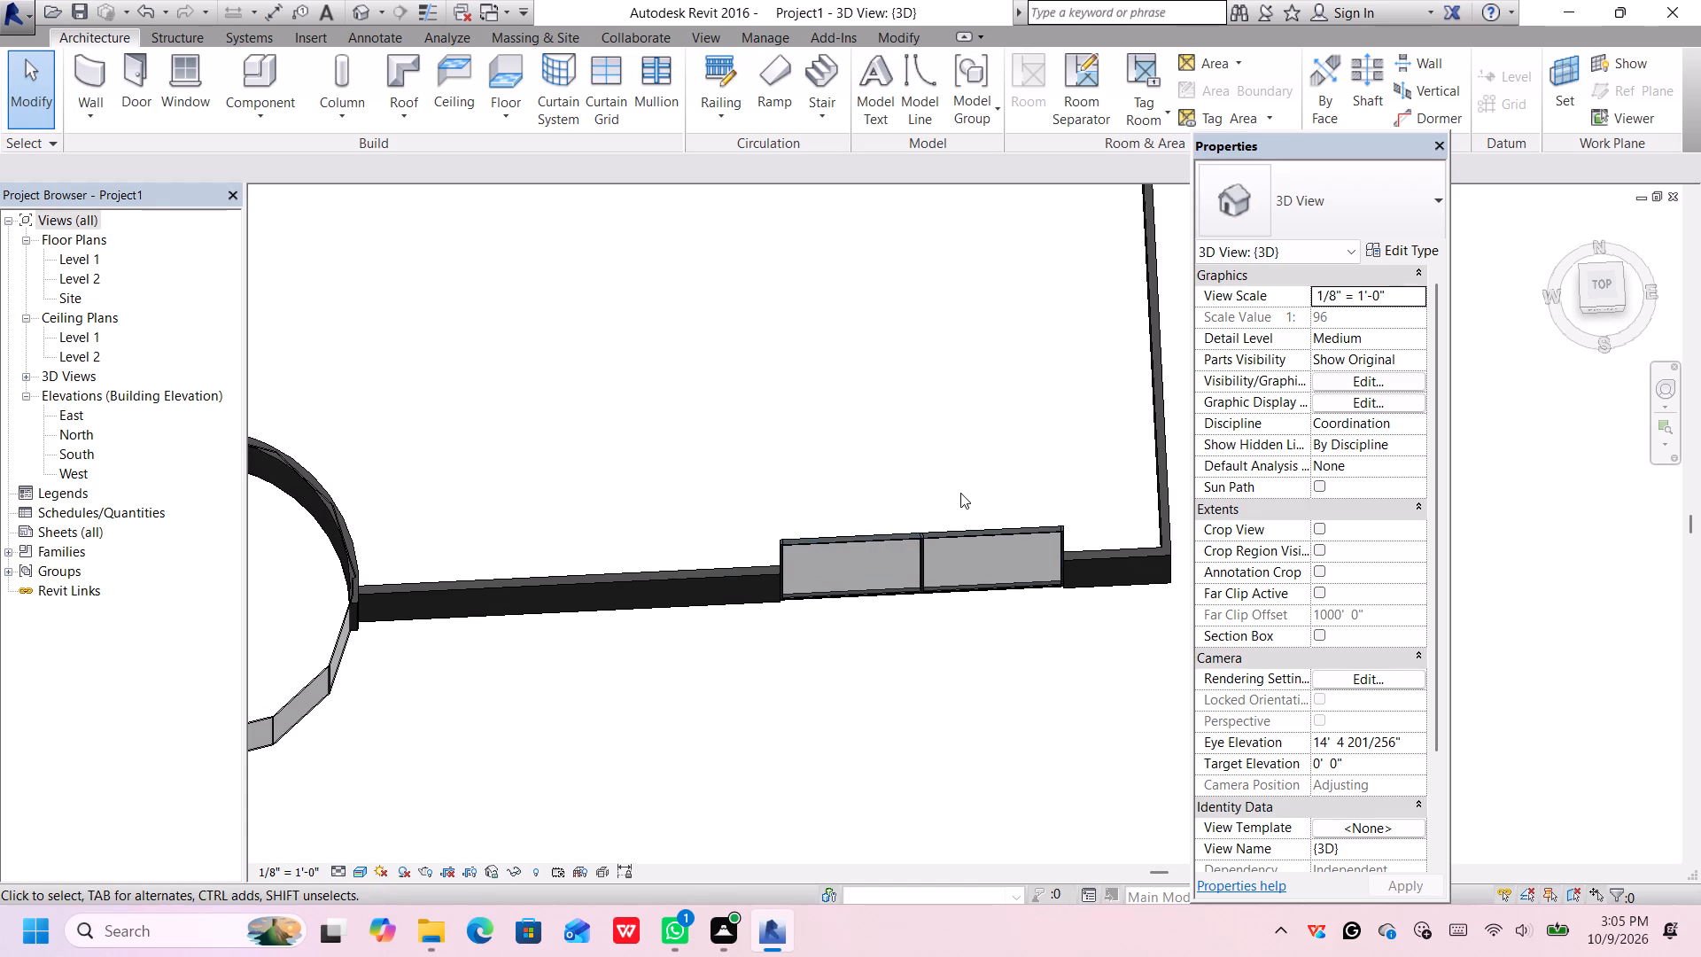
pyautogui.moveTo(962, 493); pyautogui.dragTo(955, 507)
pyautogui.click(914, 540)
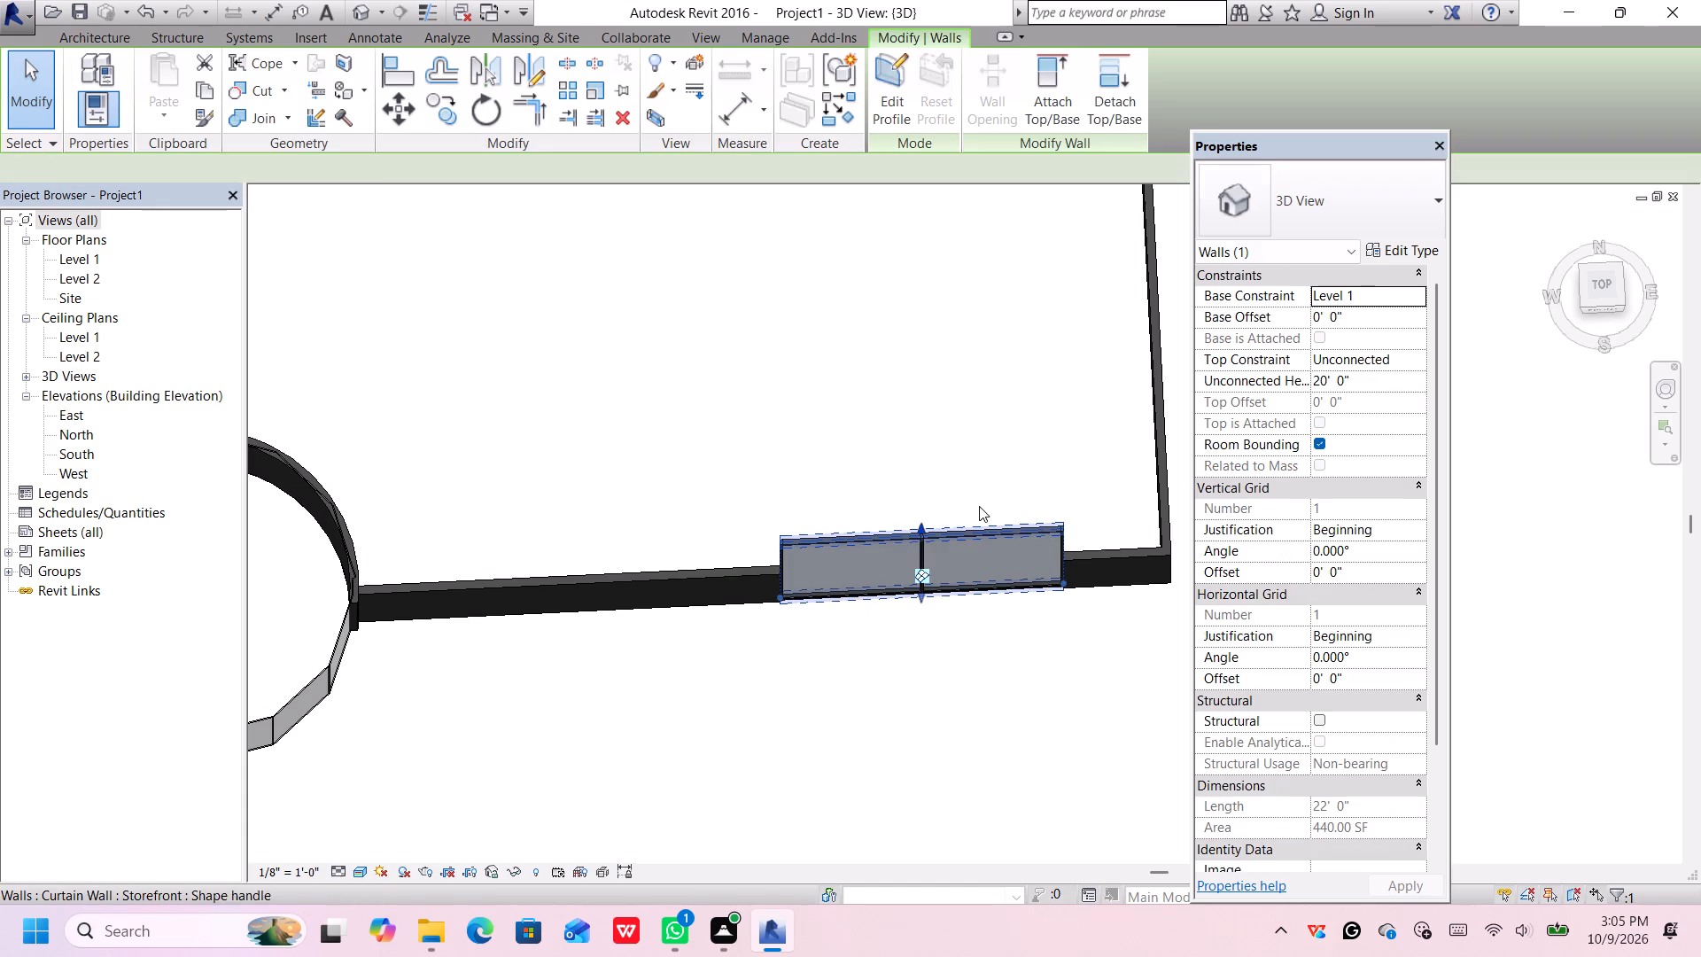
pyautogui.click(1382, 374)
pyautogui.press('BackSpace')
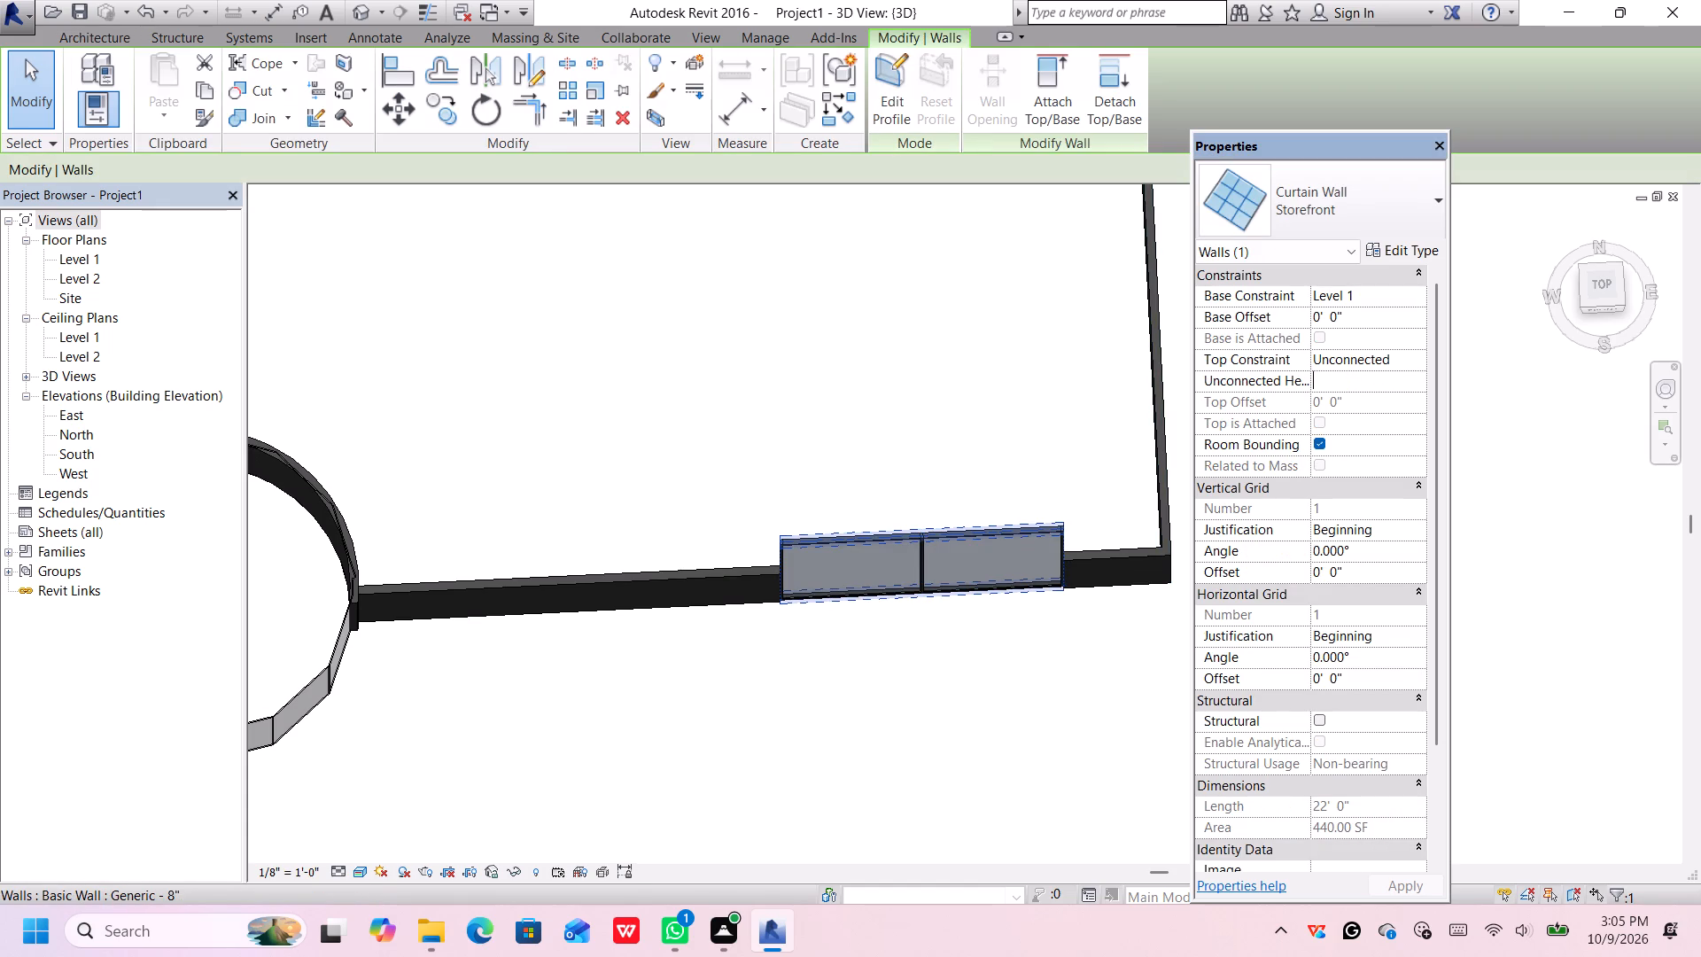
pyautogui.write('10')
pyautogui.press("'")
pyautogui.press('Return')
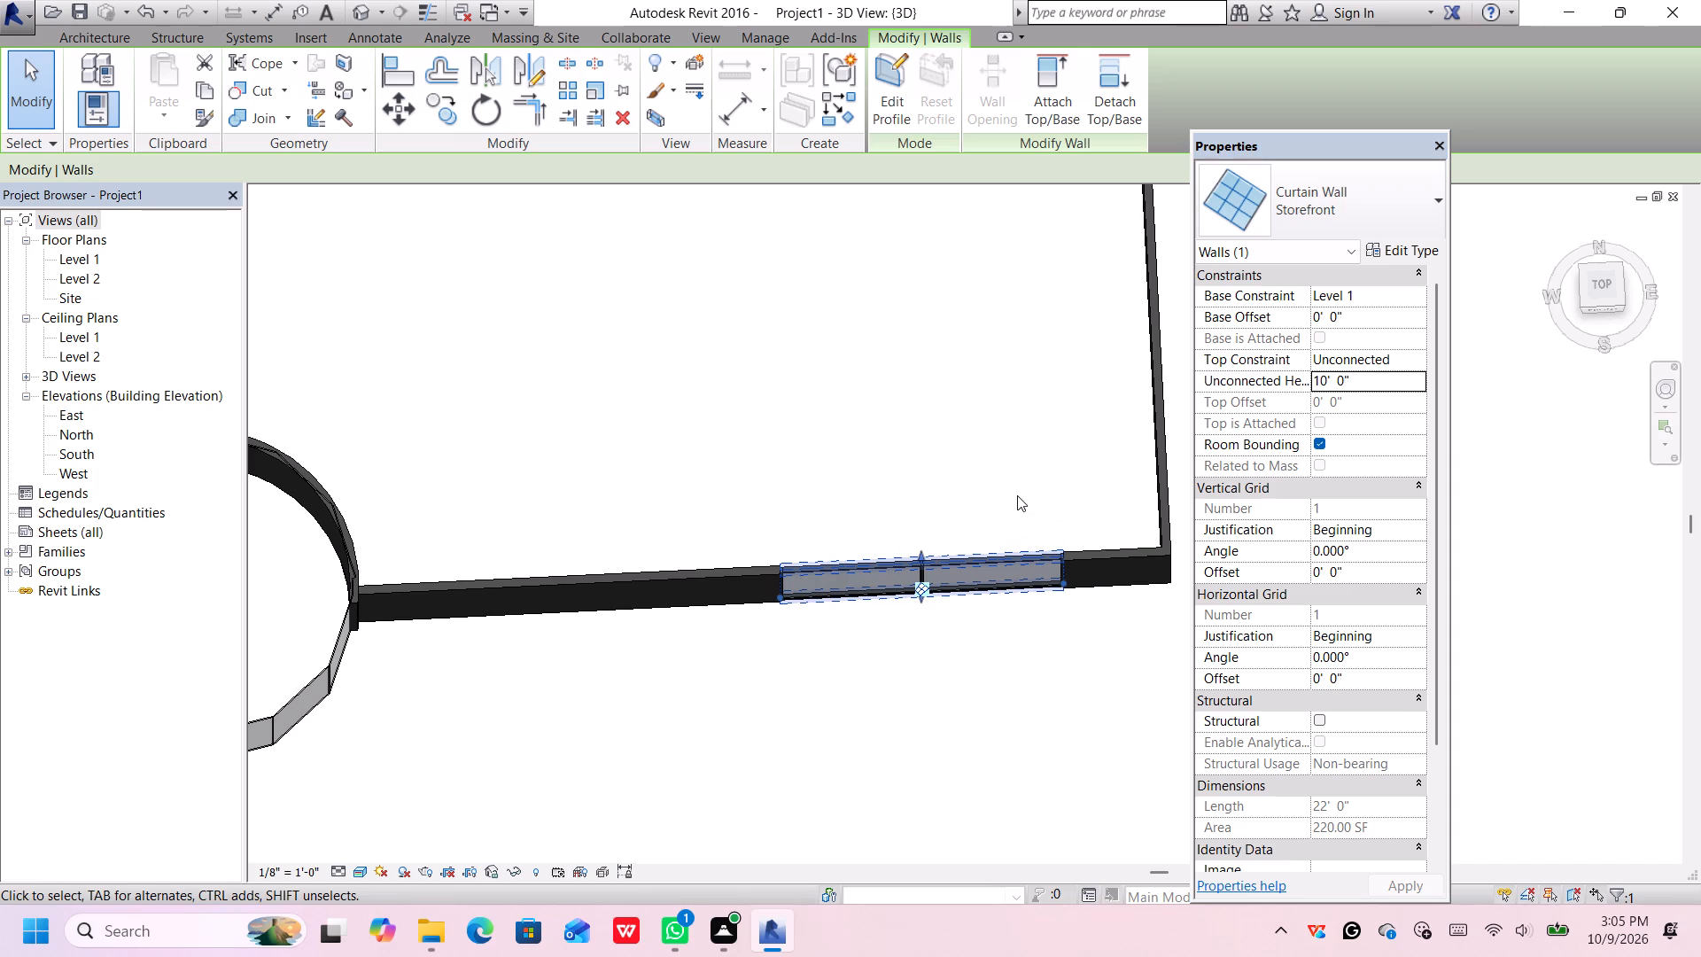
# Examine the building from the front-left corner in 3D to compare the heights of its exterior walls.
pyautogui.scroll(-2, 1026, 490)
pyautogui.scroll(1, 1026, 490)
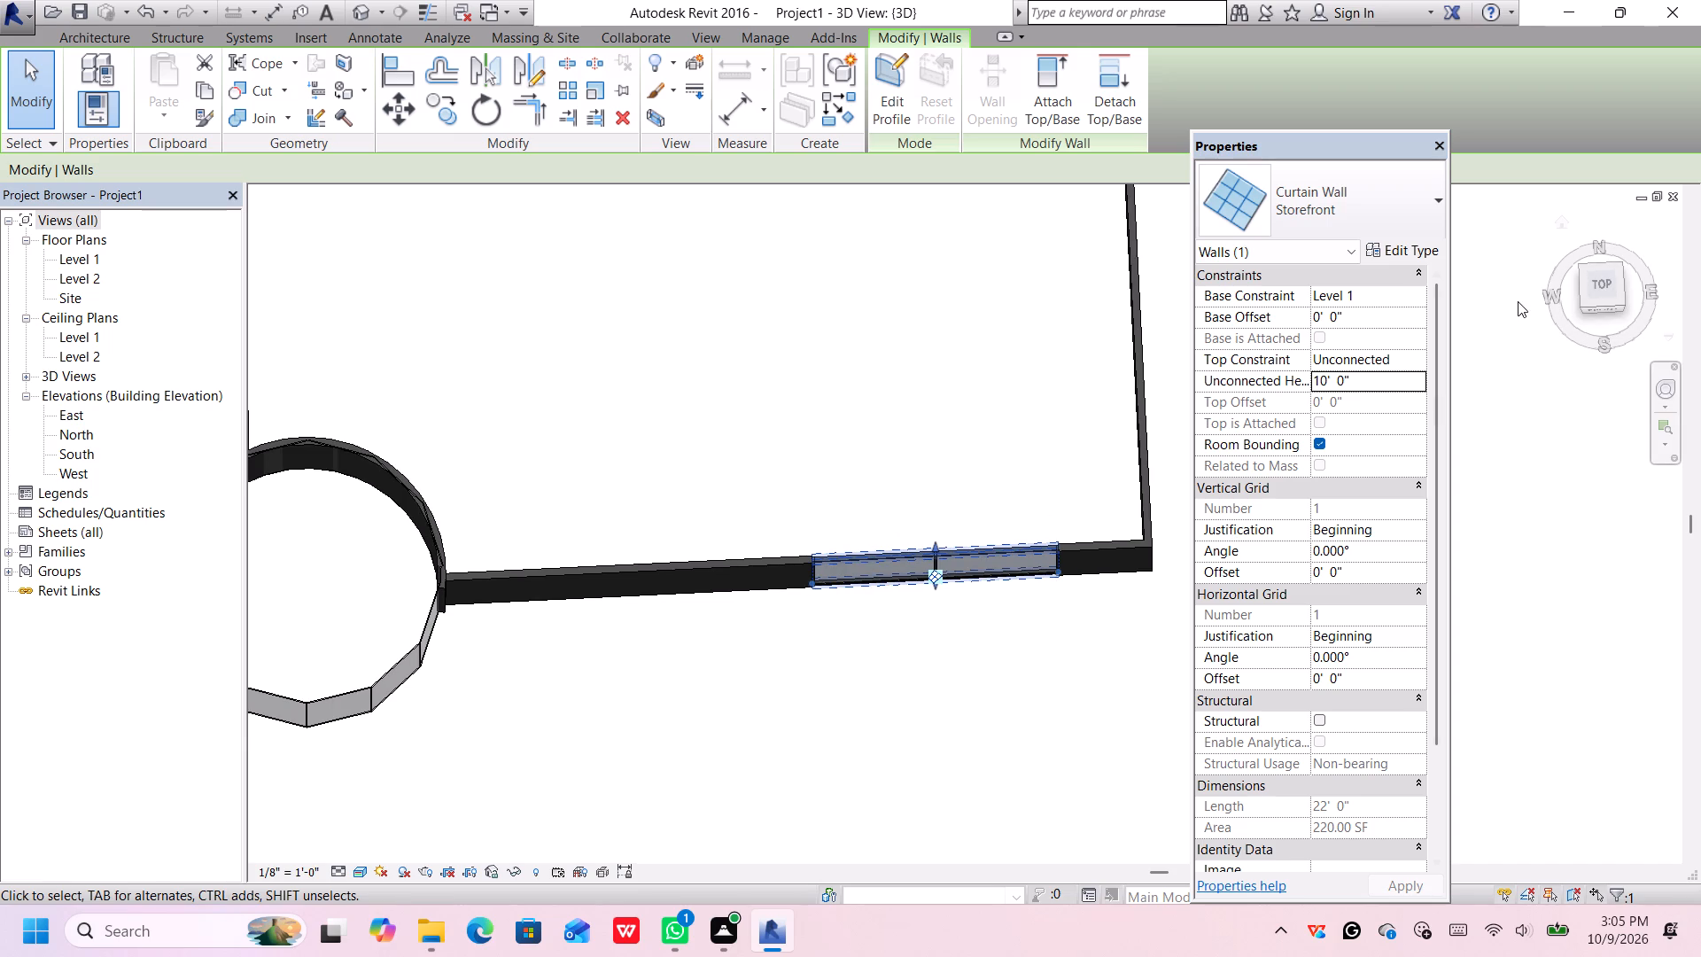
pyautogui.click(1582, 307)
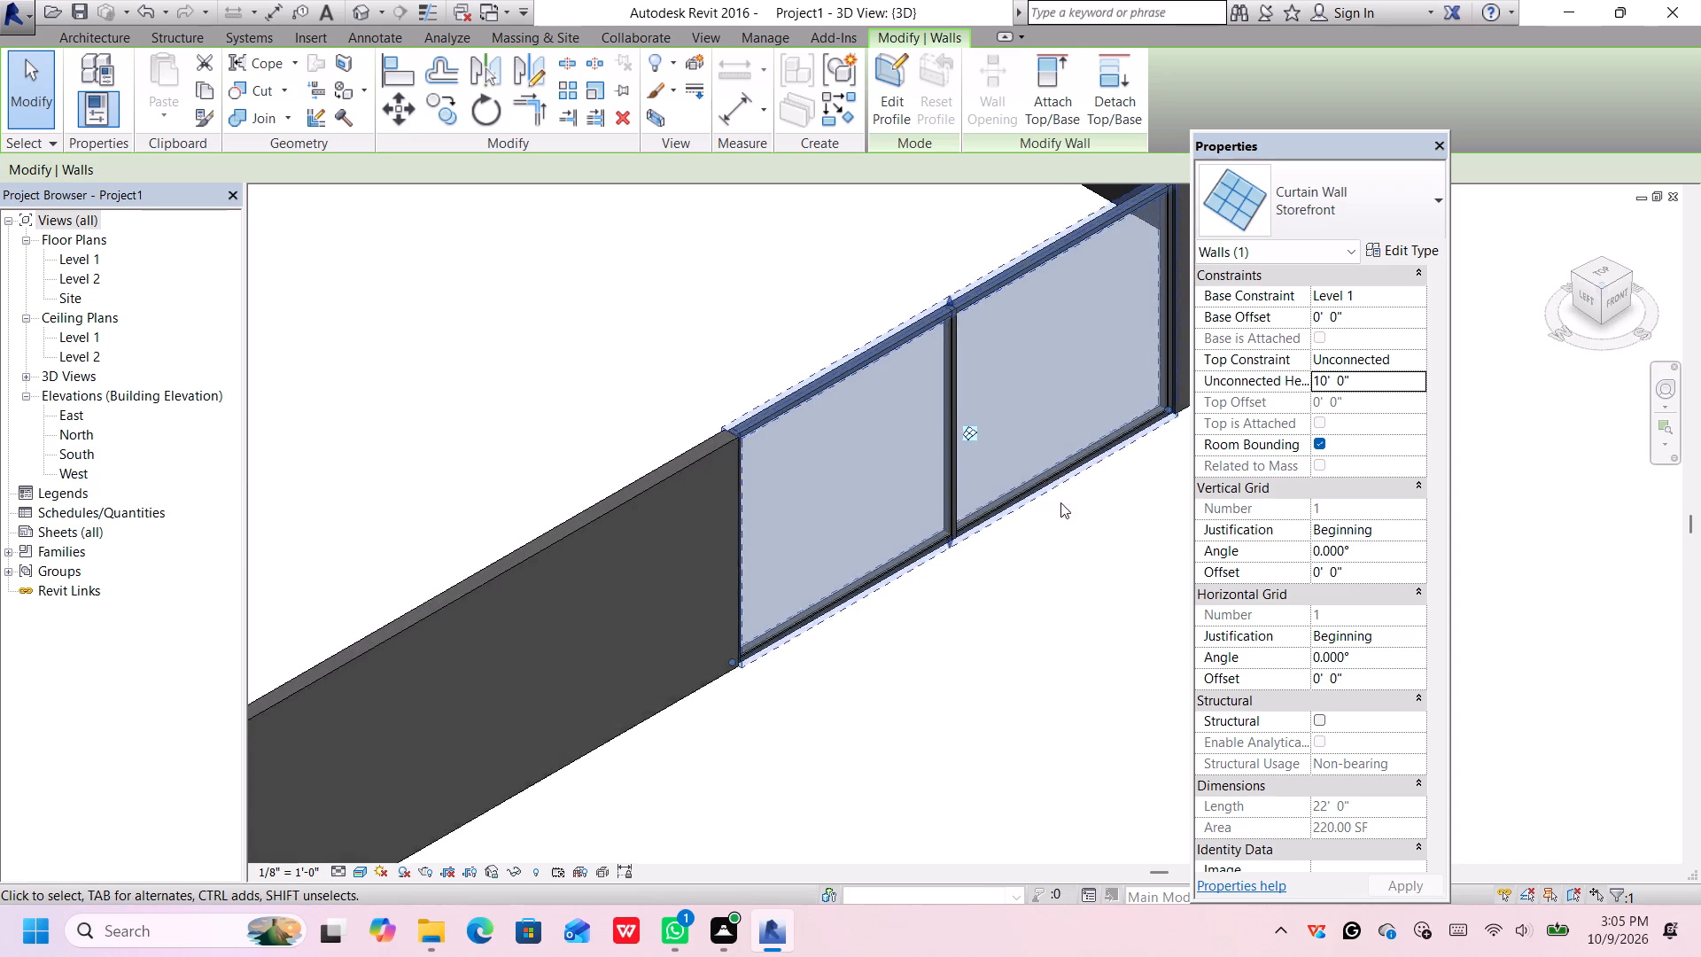
pyautogui.scroll(1, 630, 635)
pyautogui.scroll(-2, 650, 630)
pyautogui.scroll(1, 835, 665)
pyautogui.scroll(-9, 835, 665)
pyautogui.scroll(4, 858, 679)
pyautogui.scroll(-1, 858, 679)
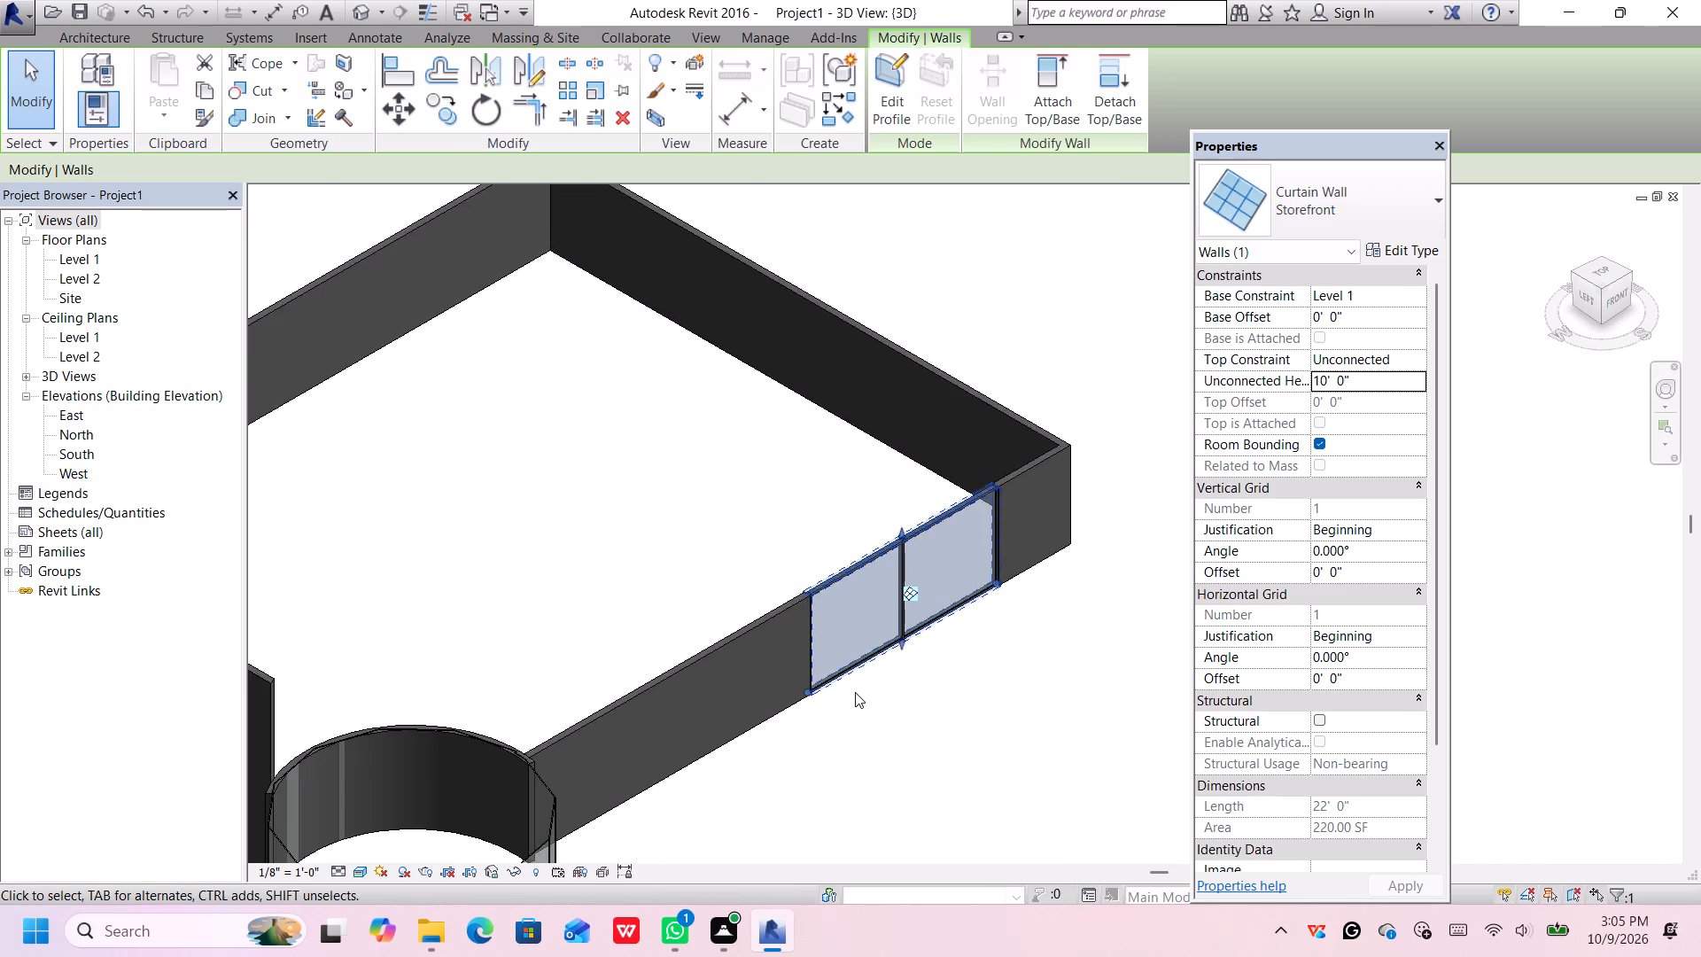
pyautogui.scroll(-2, 854, 696)
pyautogui.moveTo(815, 727); pyautogui.dragTo(926, 626, button='middle')
pyautogui.middleClick(926, 626)
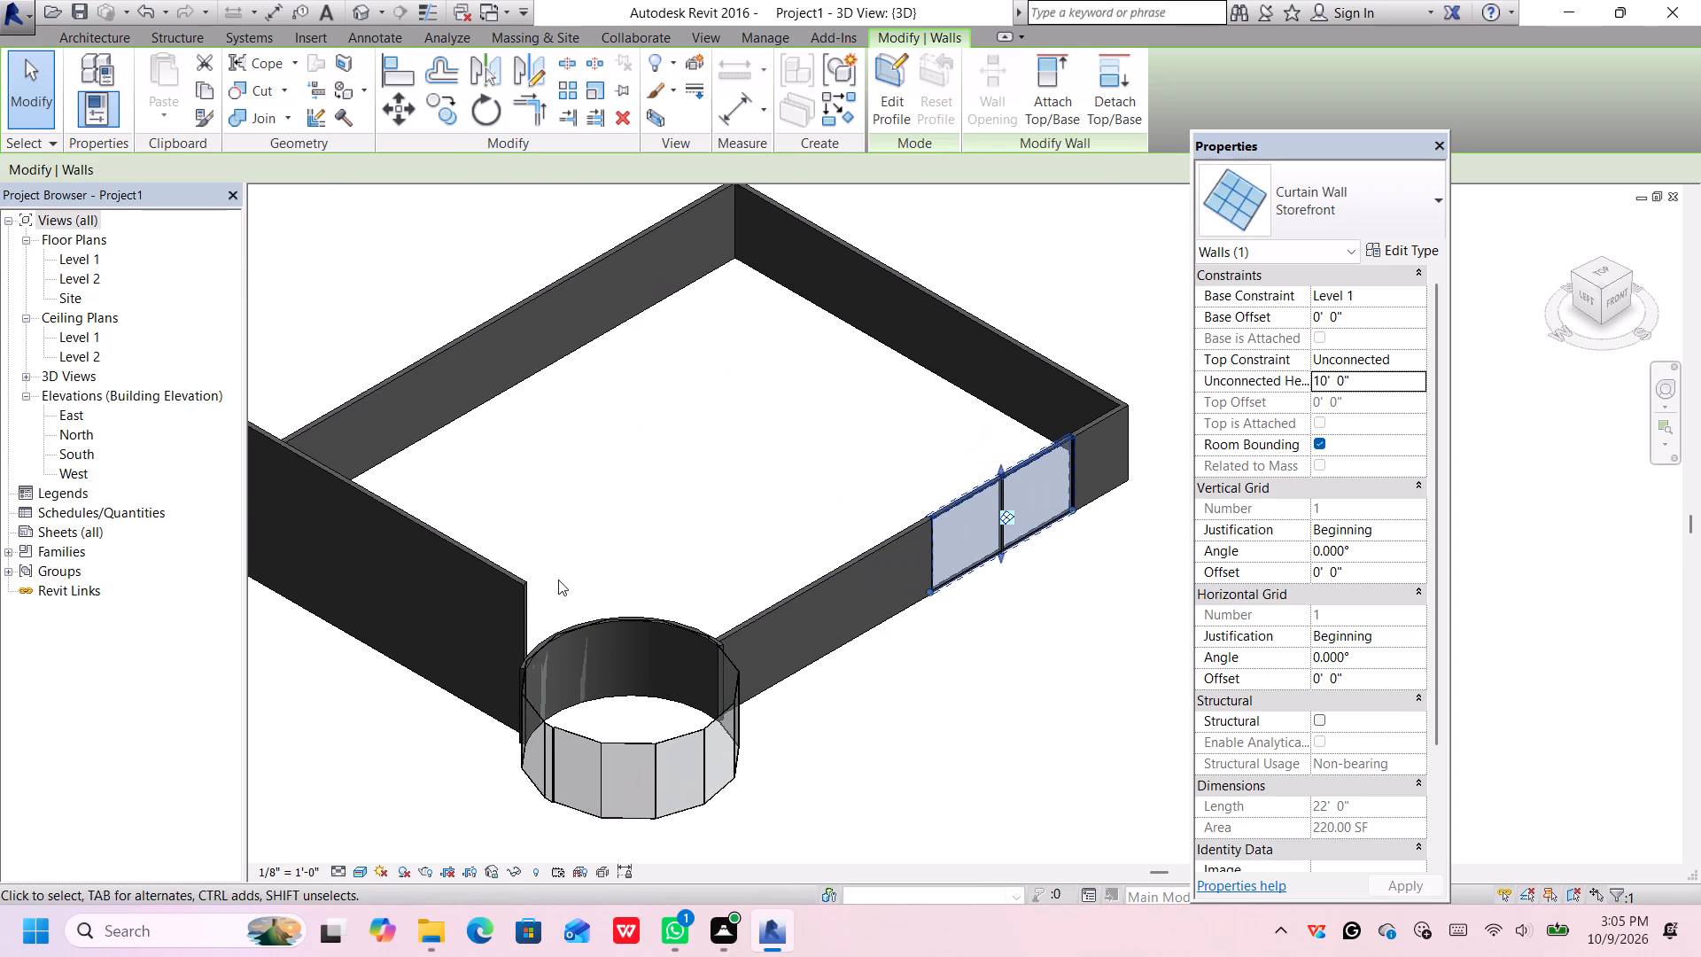
# Set the Unconnected Height of the west exterior wall, beside the circular glazing, to 10'.
pyautogui.click(520, 577)
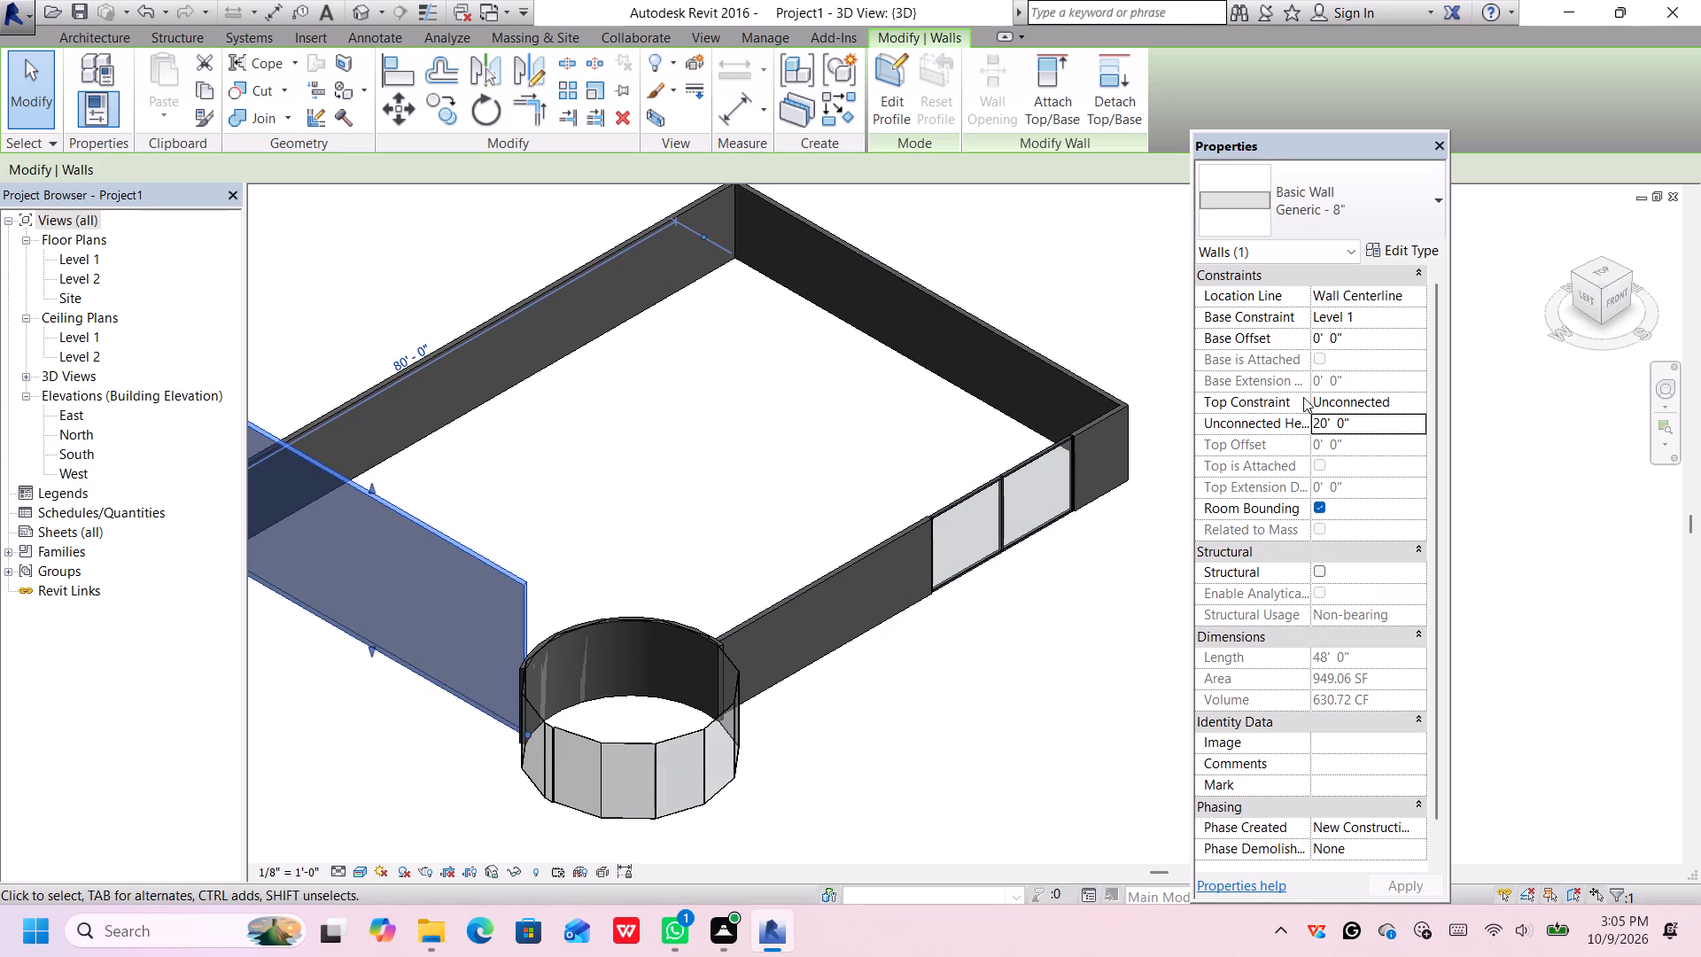
pyautogui.click(1368, 420)
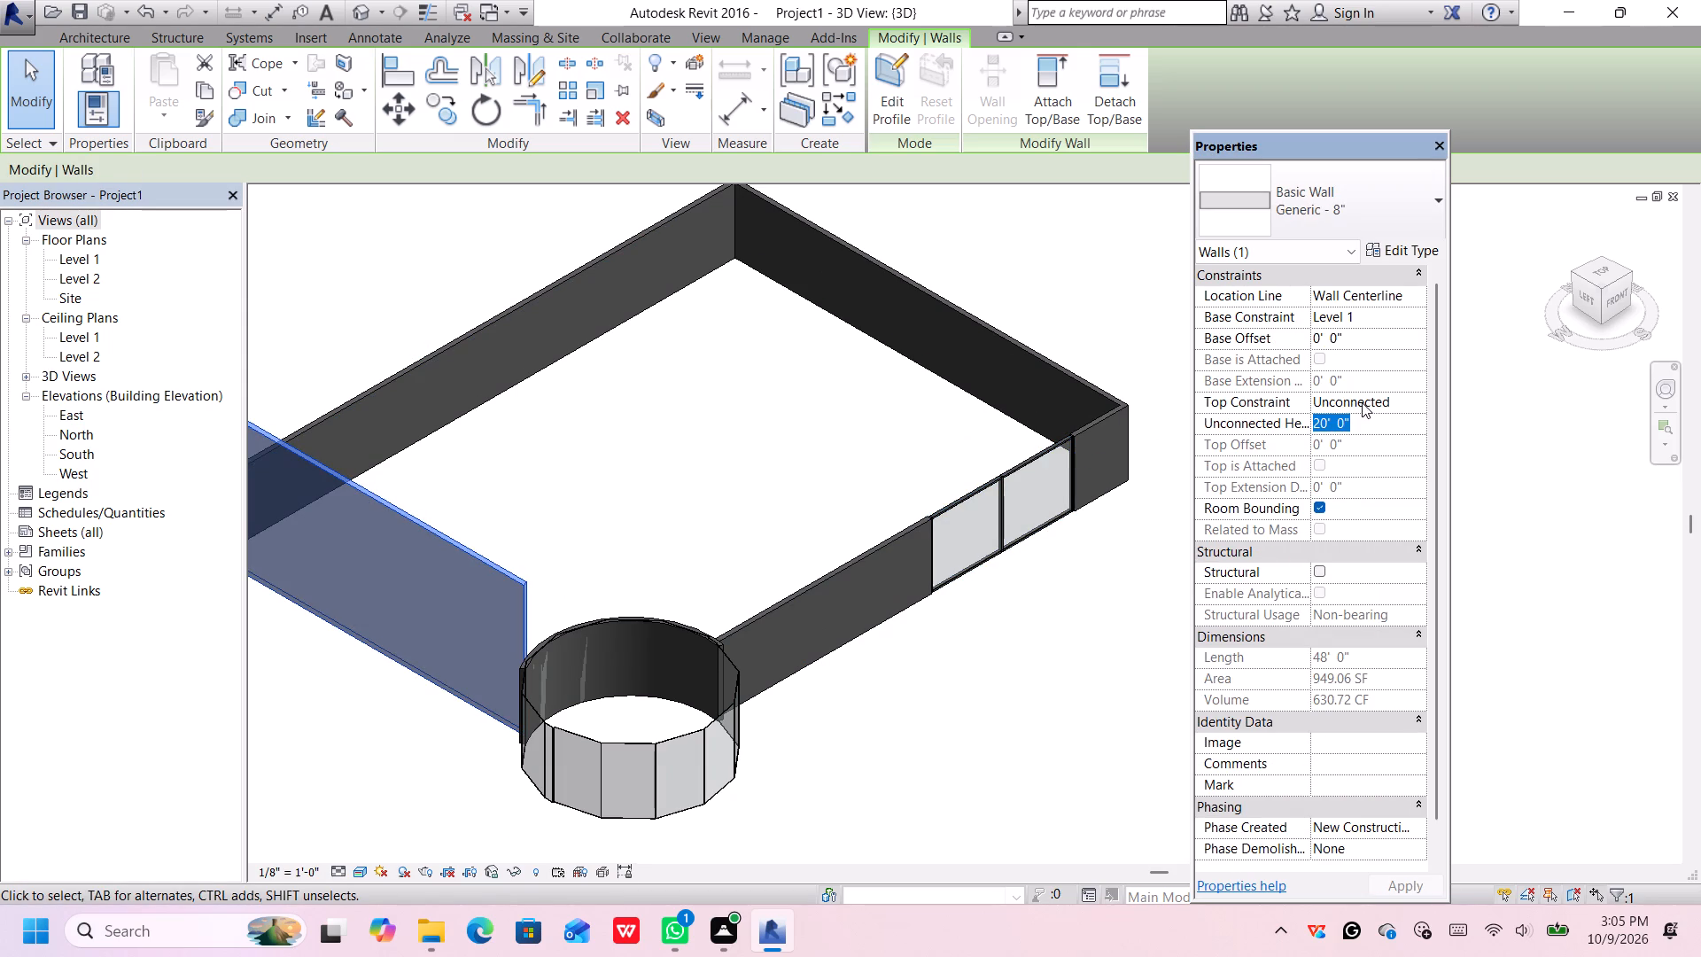
pyautogui.press('BackSpace')
pyautogui.press('1')
pyautogui.press('0')
pyautogui.press("'")
pyautogui.press('Return')
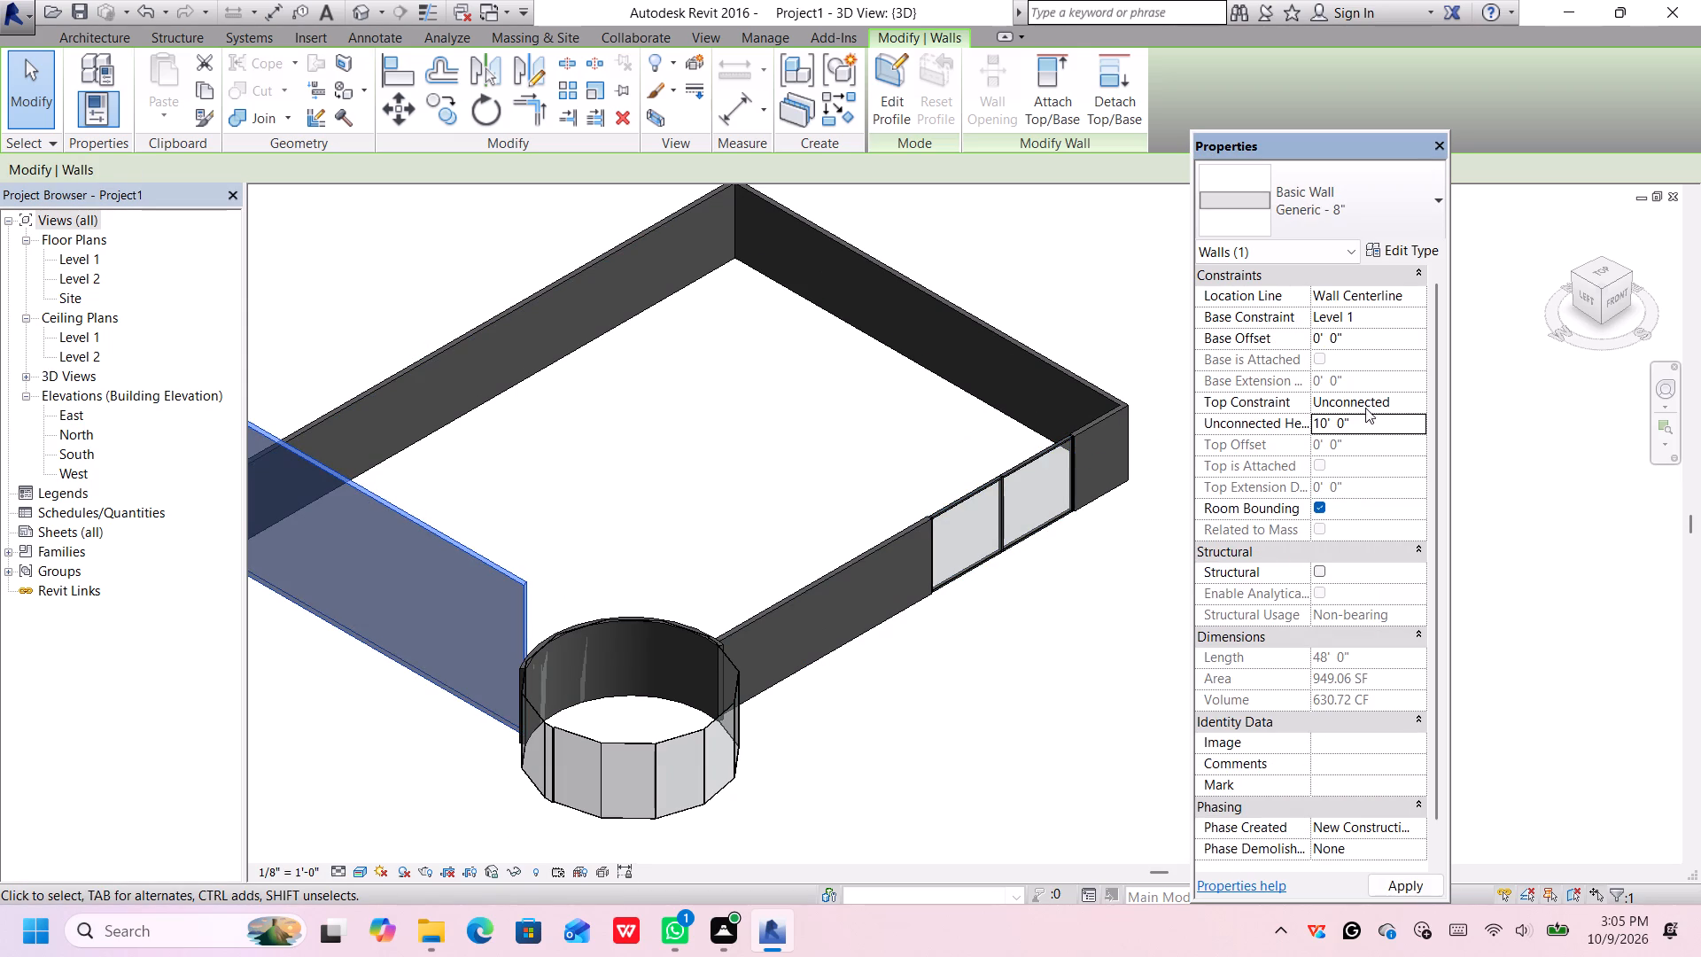
pyautogui.scroll(-6, 671, 507)
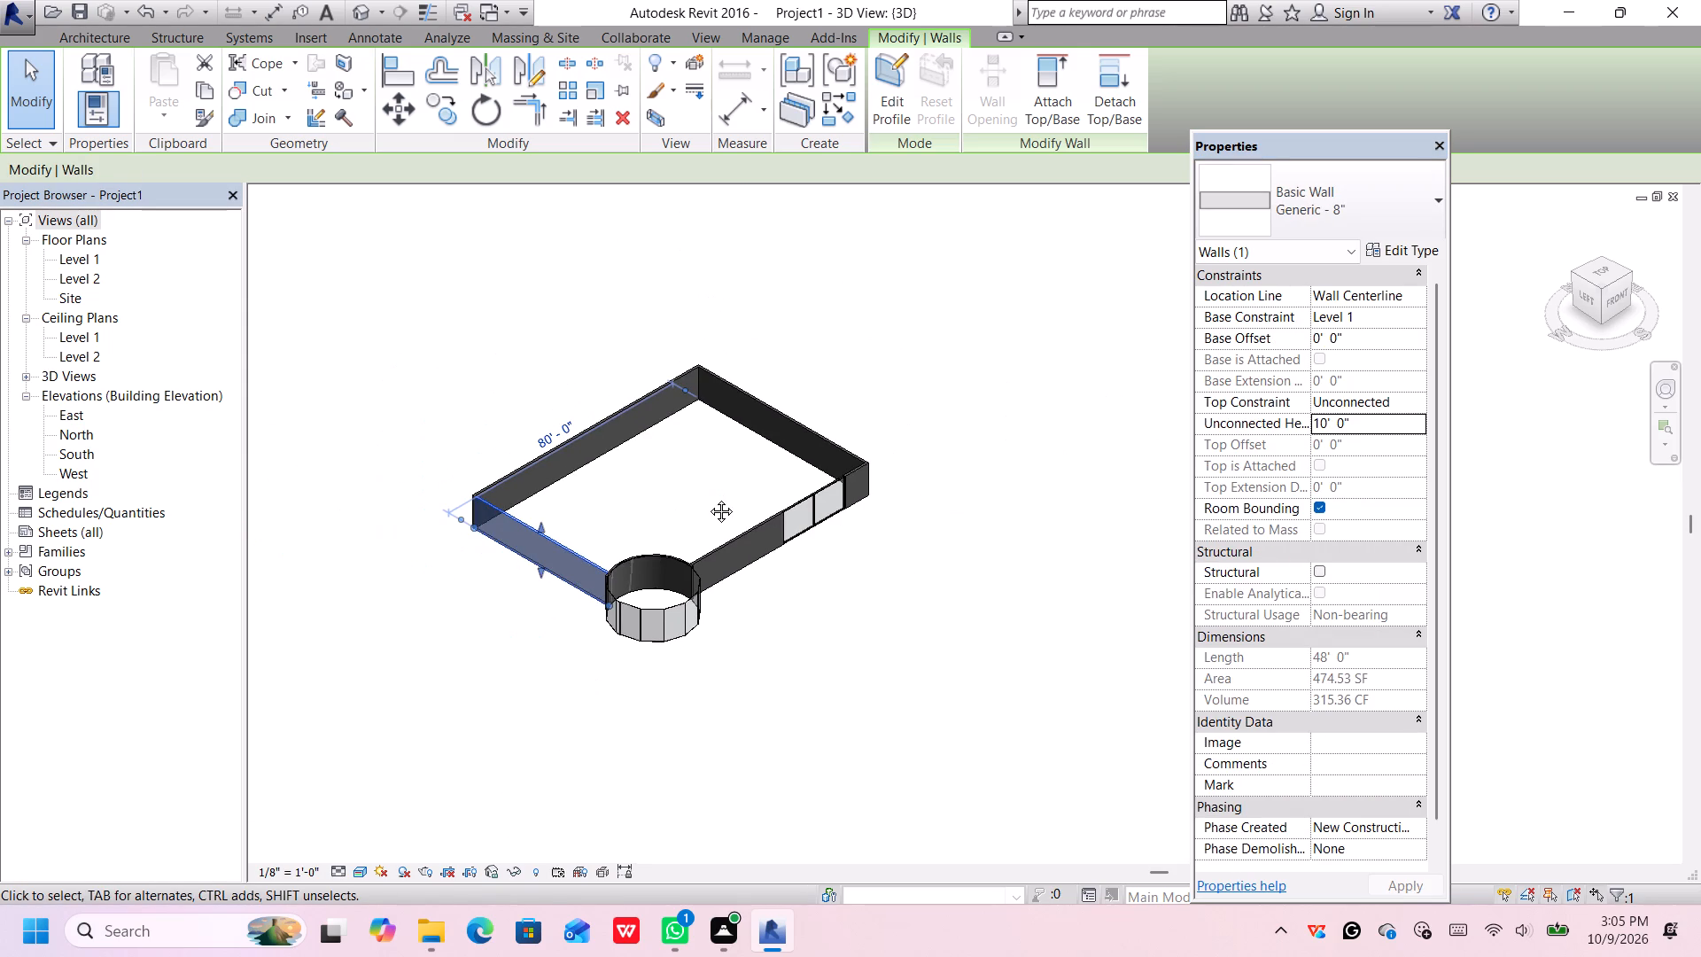
pyautogui.middleClick(708, 498)
pyautogui.middleClick(710, 500)
pyautogui.scroll(2, 711, 502)
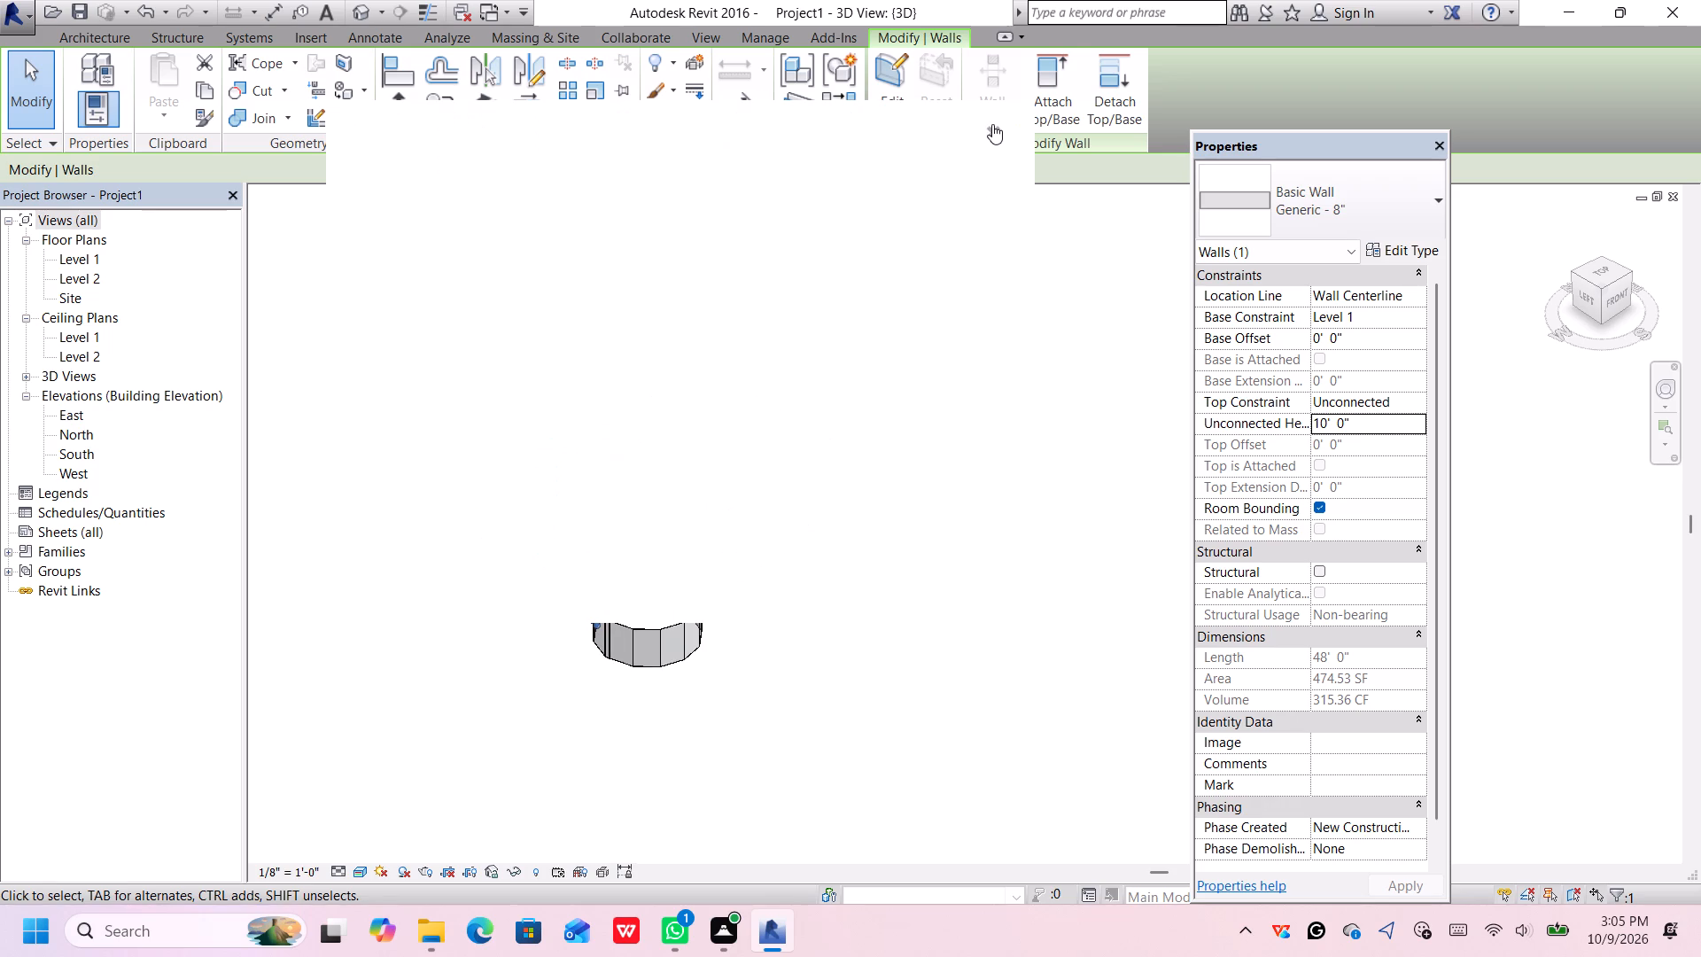
pyautogui.click(994, 128)
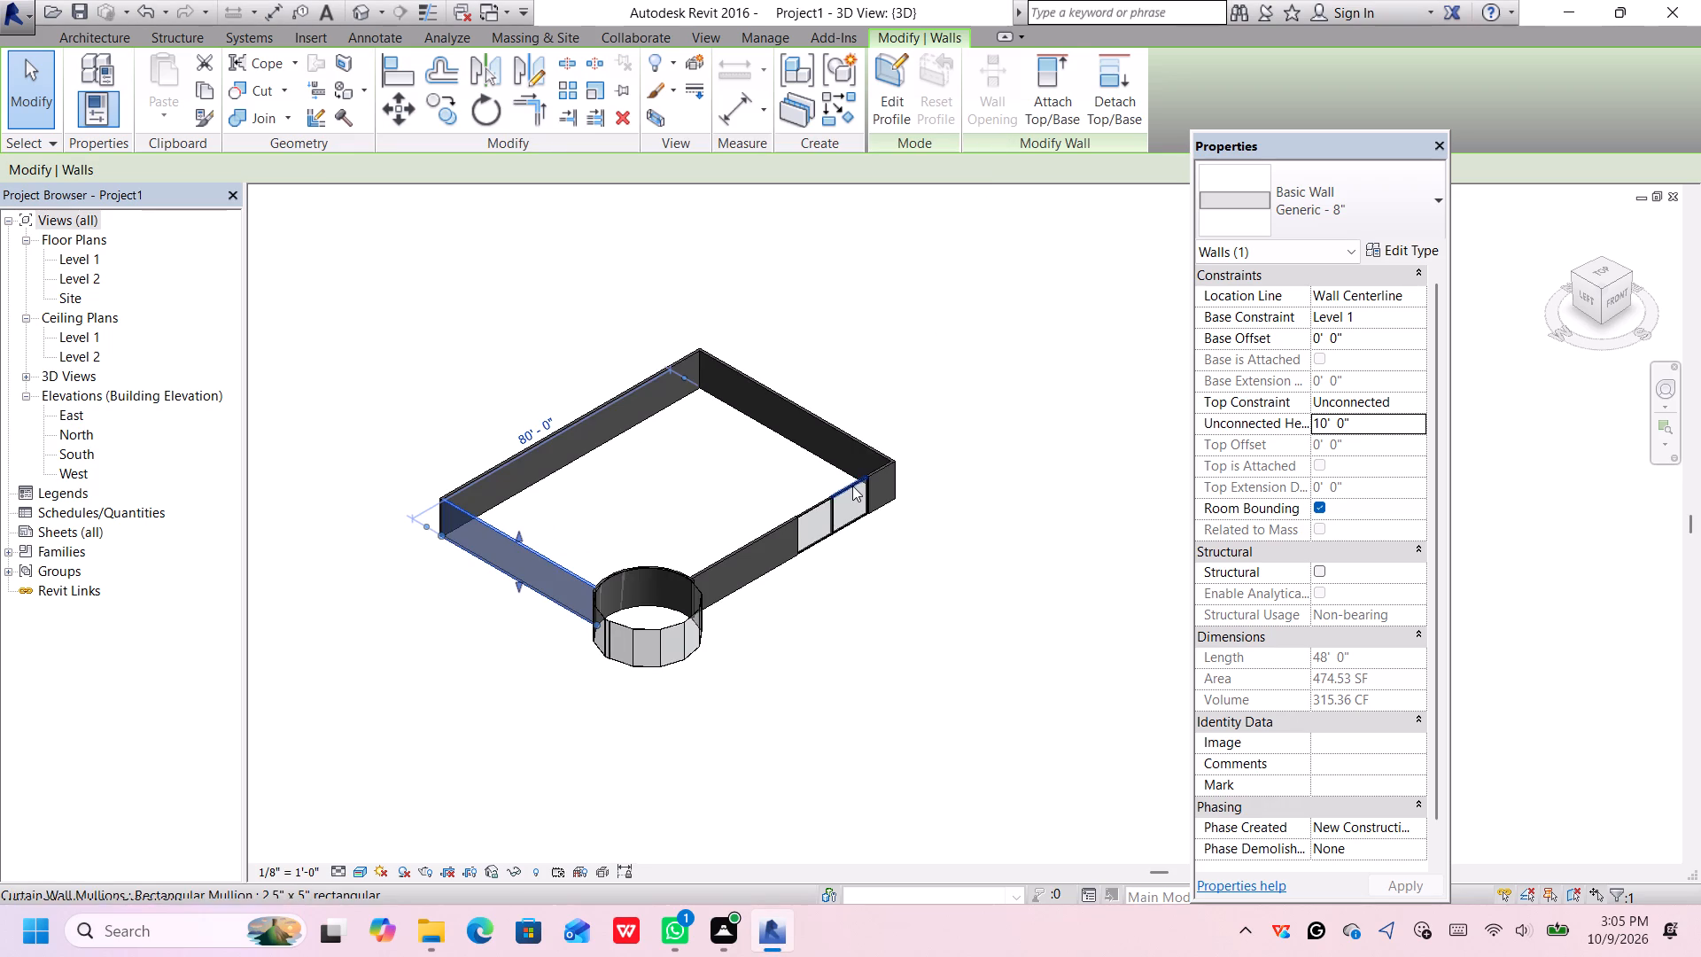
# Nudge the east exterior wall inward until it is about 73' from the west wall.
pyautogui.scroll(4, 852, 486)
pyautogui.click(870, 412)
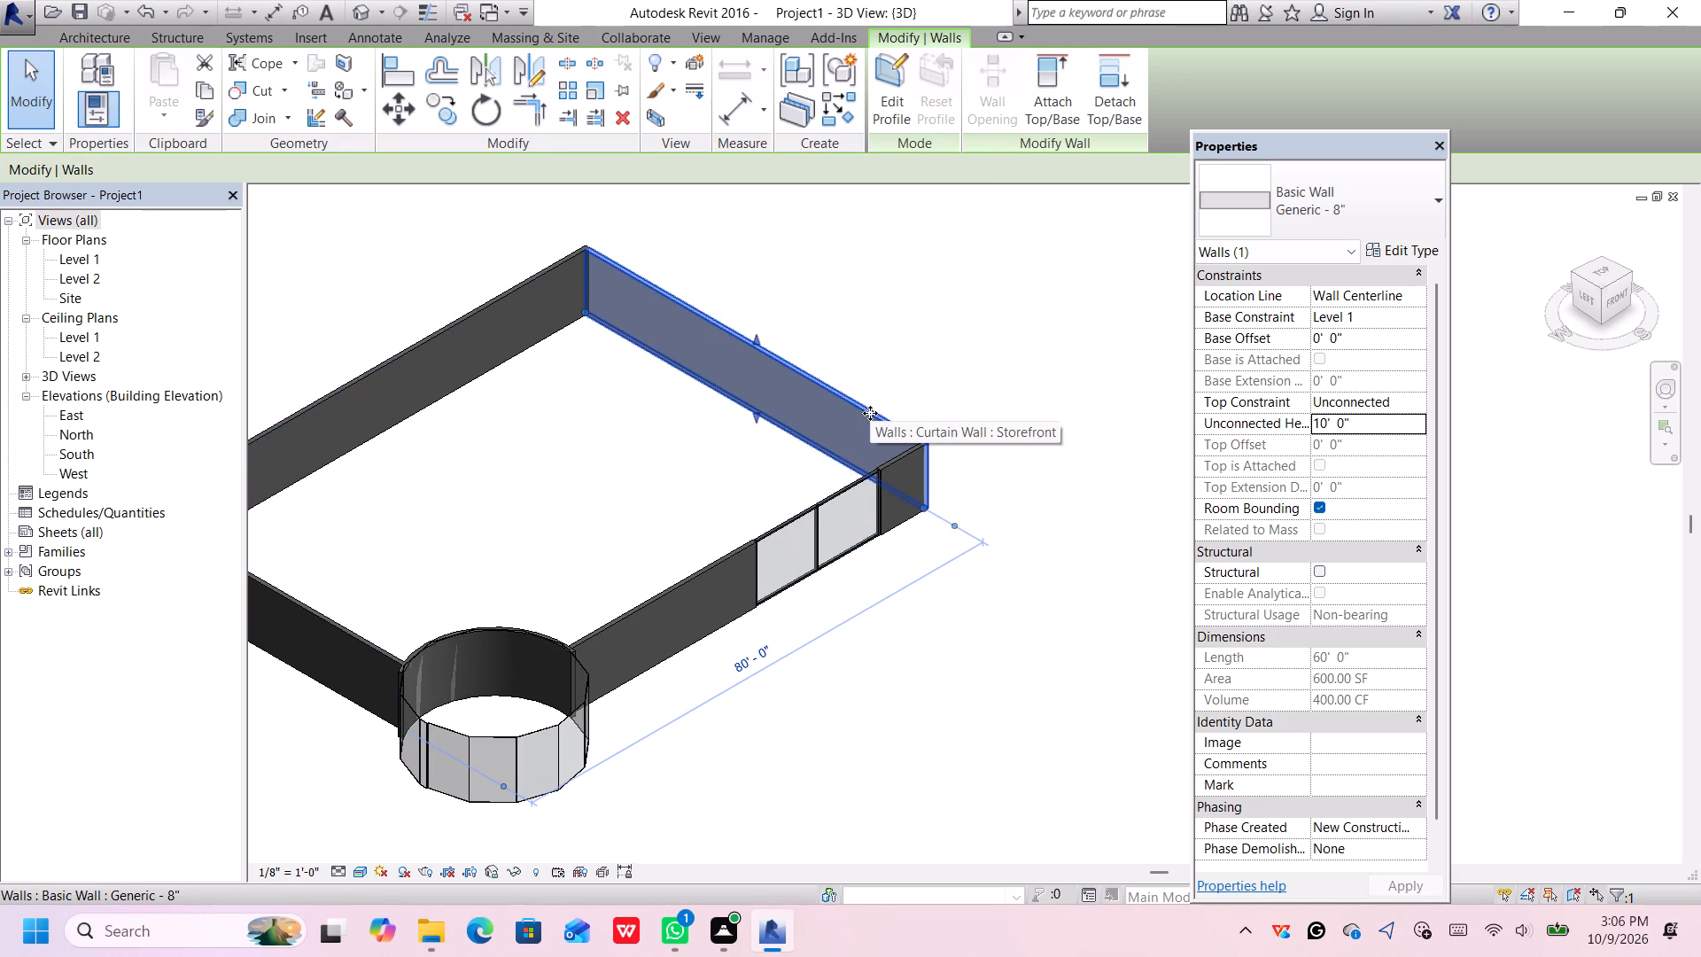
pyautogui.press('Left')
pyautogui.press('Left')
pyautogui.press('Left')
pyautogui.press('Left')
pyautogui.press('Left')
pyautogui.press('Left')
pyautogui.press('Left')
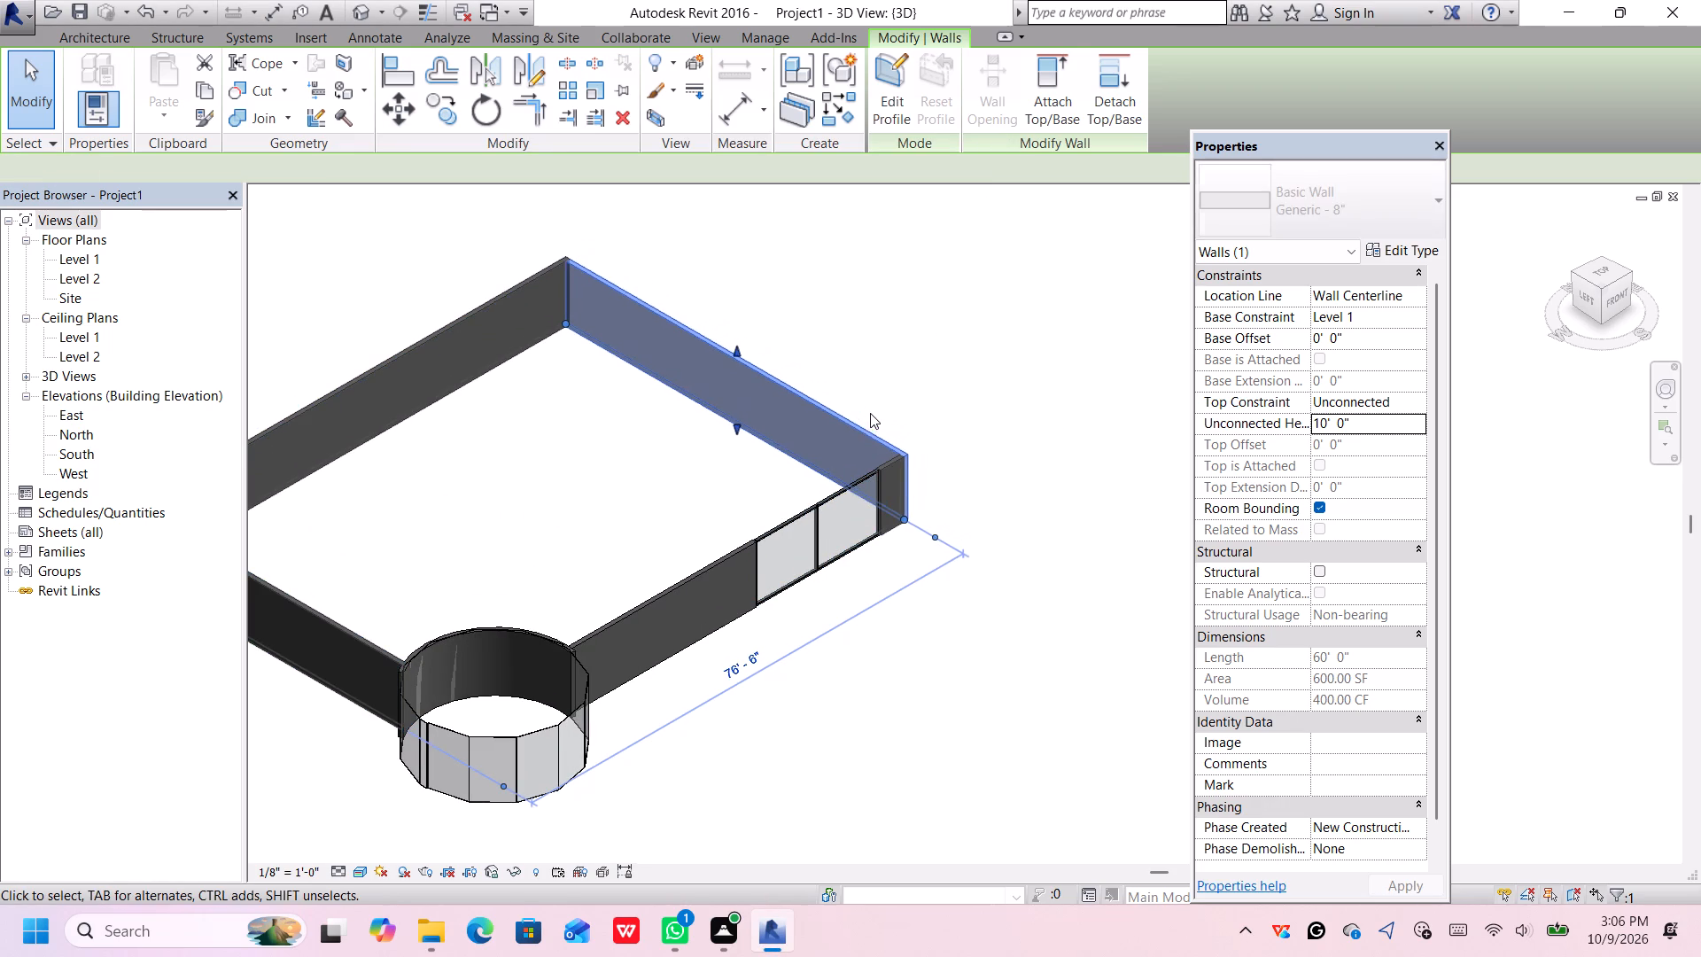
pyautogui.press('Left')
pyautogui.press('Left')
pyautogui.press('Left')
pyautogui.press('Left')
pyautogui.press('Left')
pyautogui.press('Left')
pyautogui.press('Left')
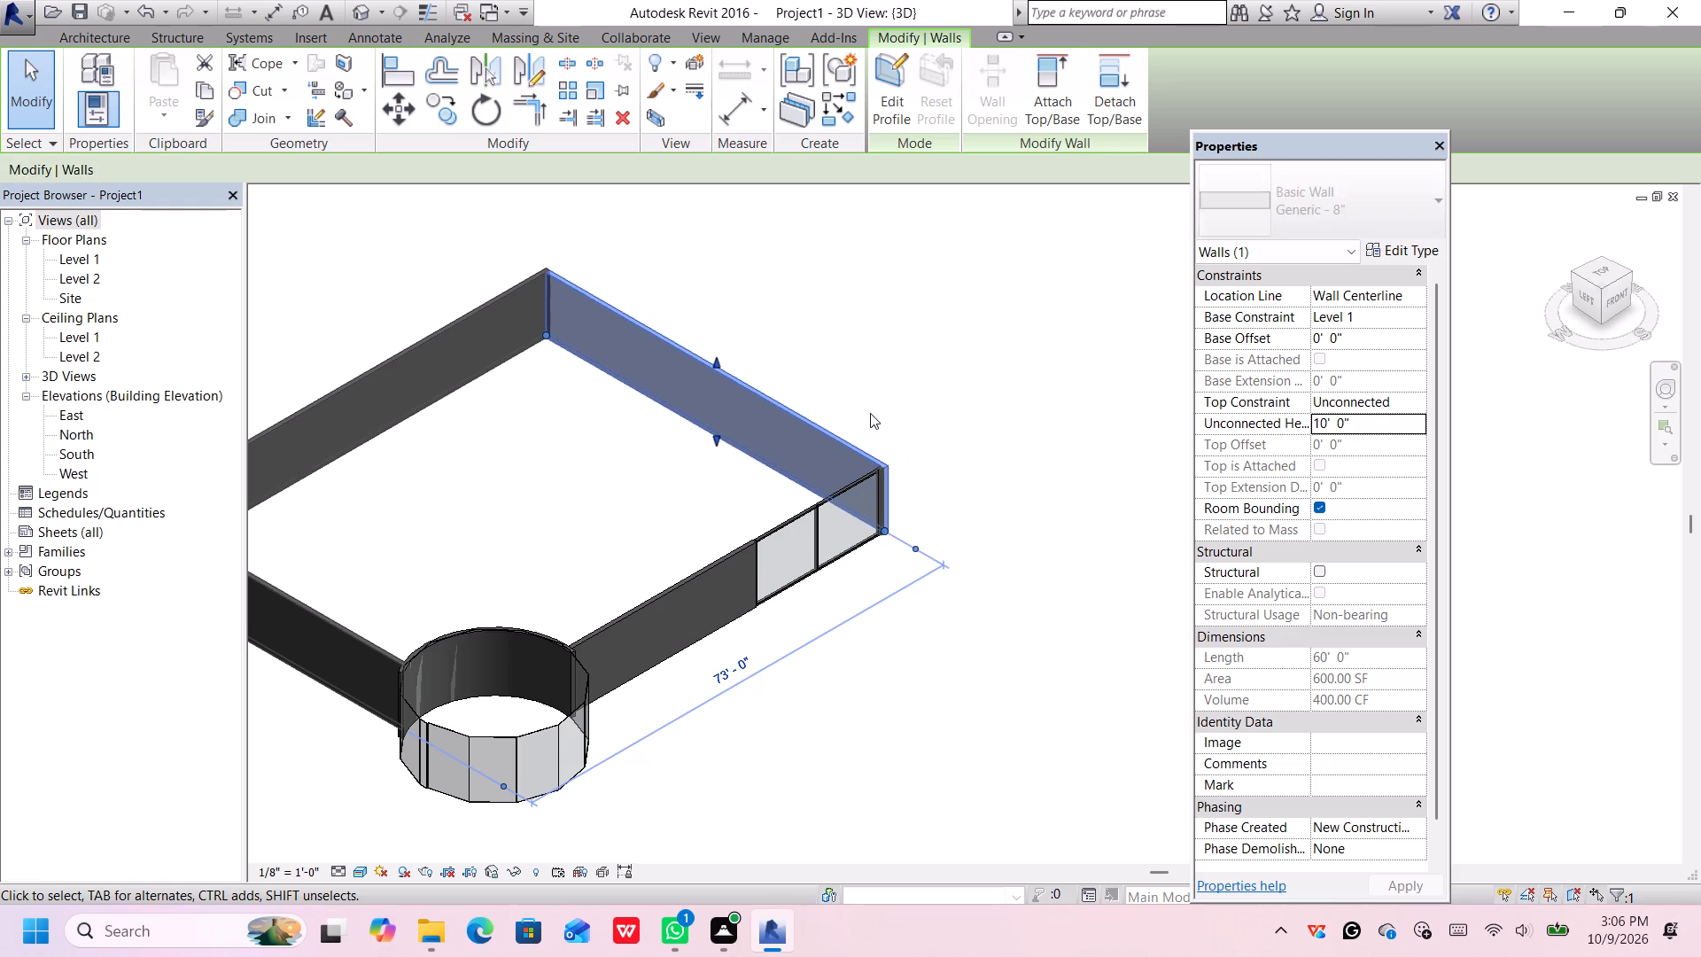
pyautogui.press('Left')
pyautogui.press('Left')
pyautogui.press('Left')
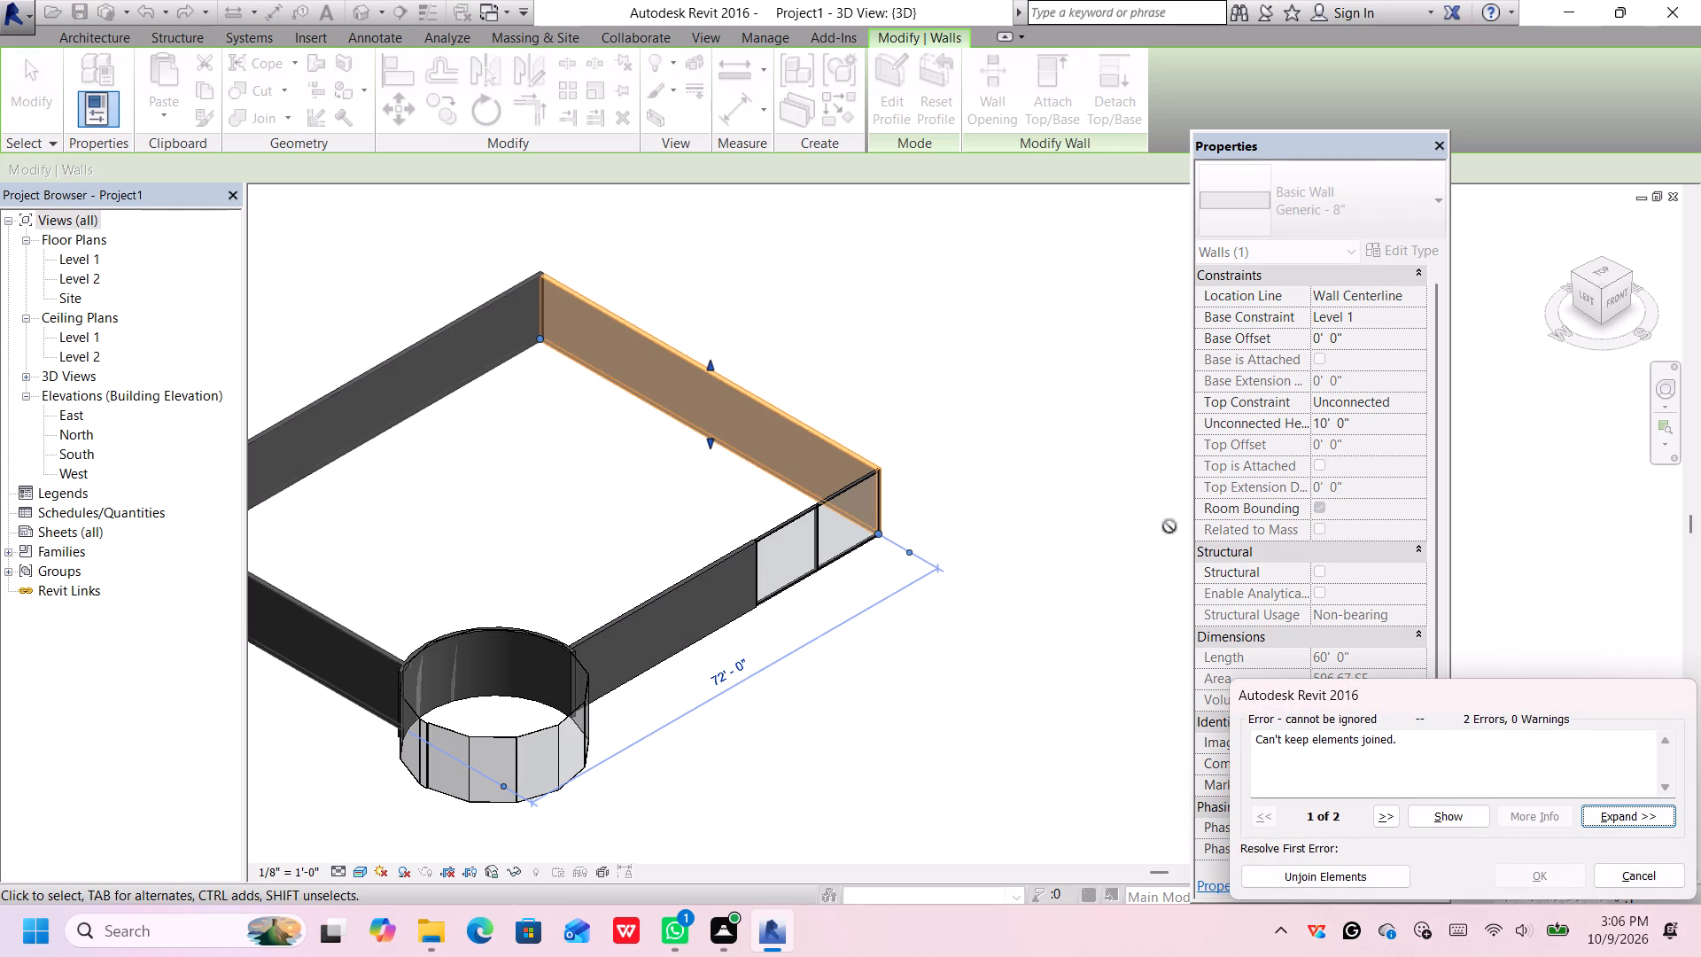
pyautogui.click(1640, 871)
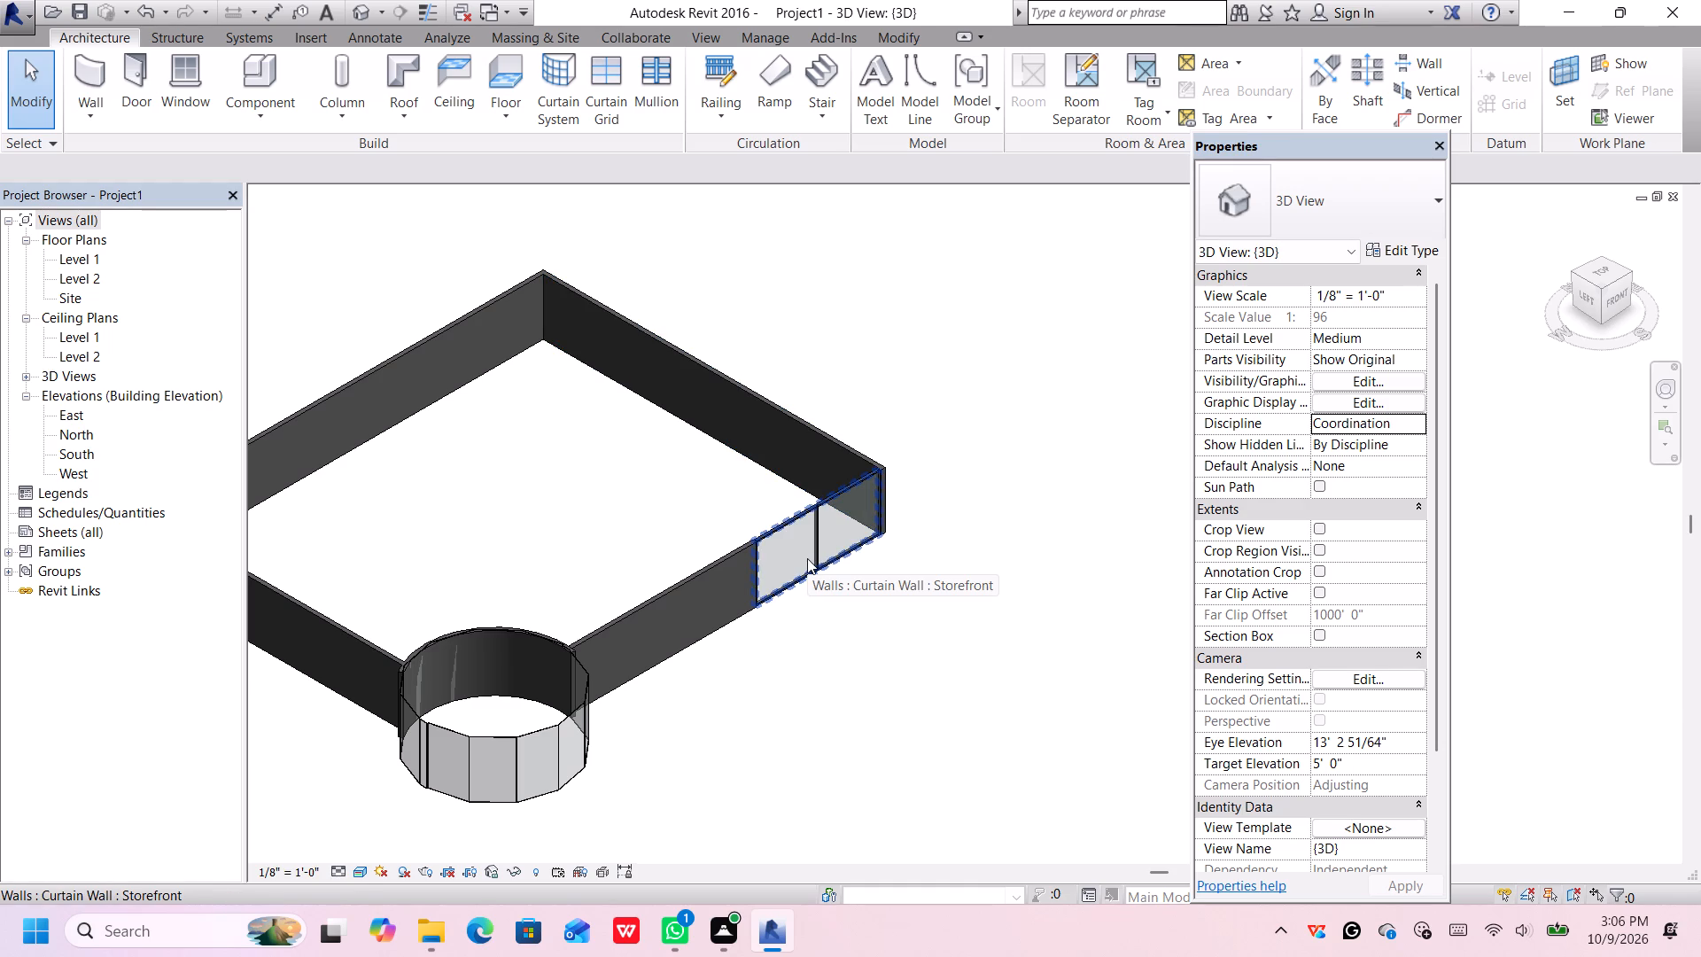
# Nudge the west exterior wall inward until it is 62' from the east wall.
pyautogui.scroll(-2, 718, 539)
pyautogui.scroll(1, 720, 537)
pyautogui.scroll(-1, 720, 537)
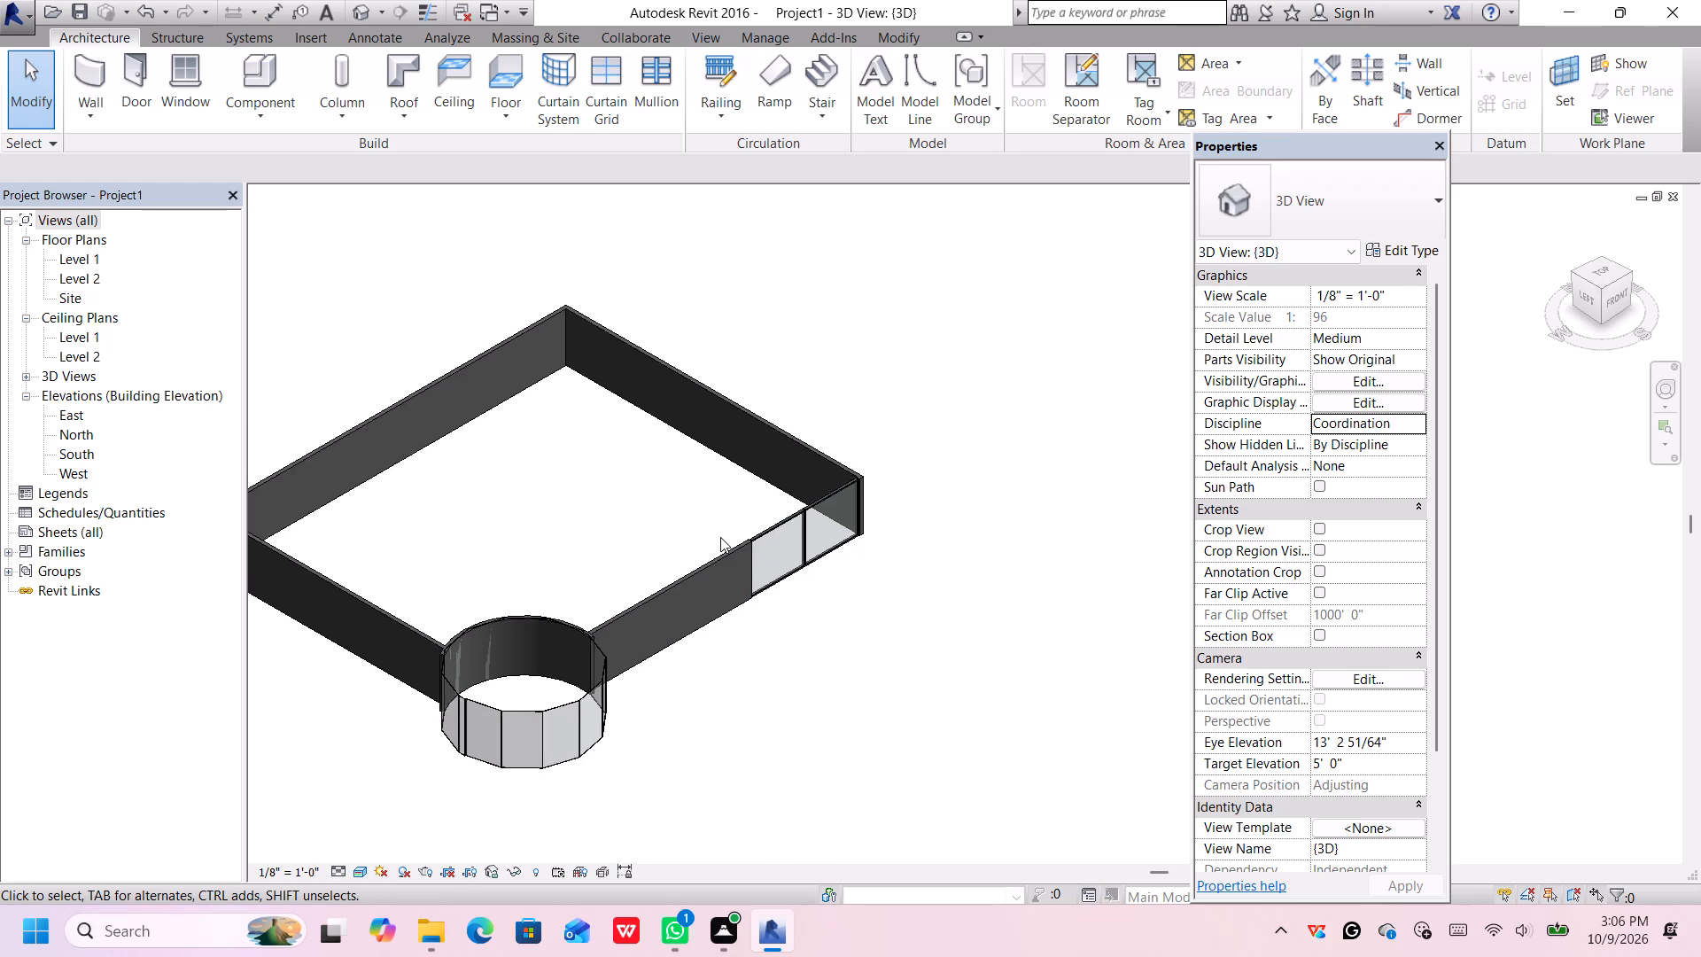
pyautogui.middleClick(605, 510)
pyautogui.moveTo(605, 510); pyautogui.dragTo(640, 508, button='middle')
pyautogui.middleClick(648, 508)
pyautogui.middleClick(656, 508)
pyautogui.middleClick(660, 508)
pyautogui.middleClick(662, 508)
pyautogui.middleClick(662, 506)
pyautogui.scroll(-2, 701, 494)
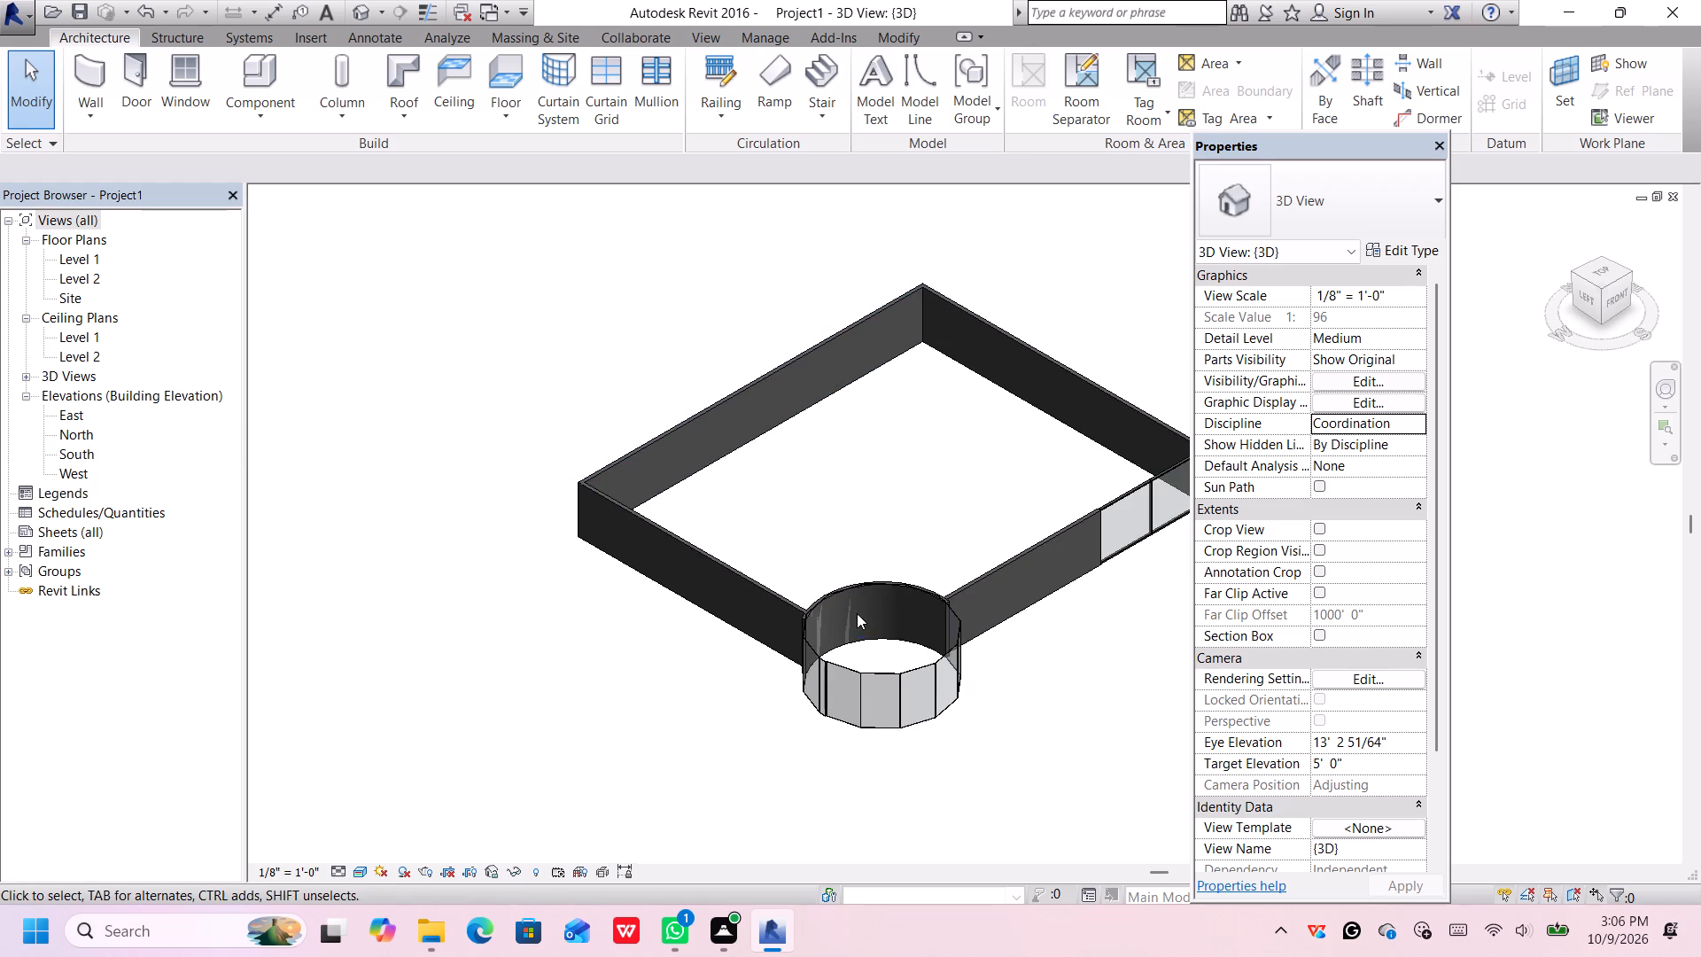
pyautogui.click(759, 581)
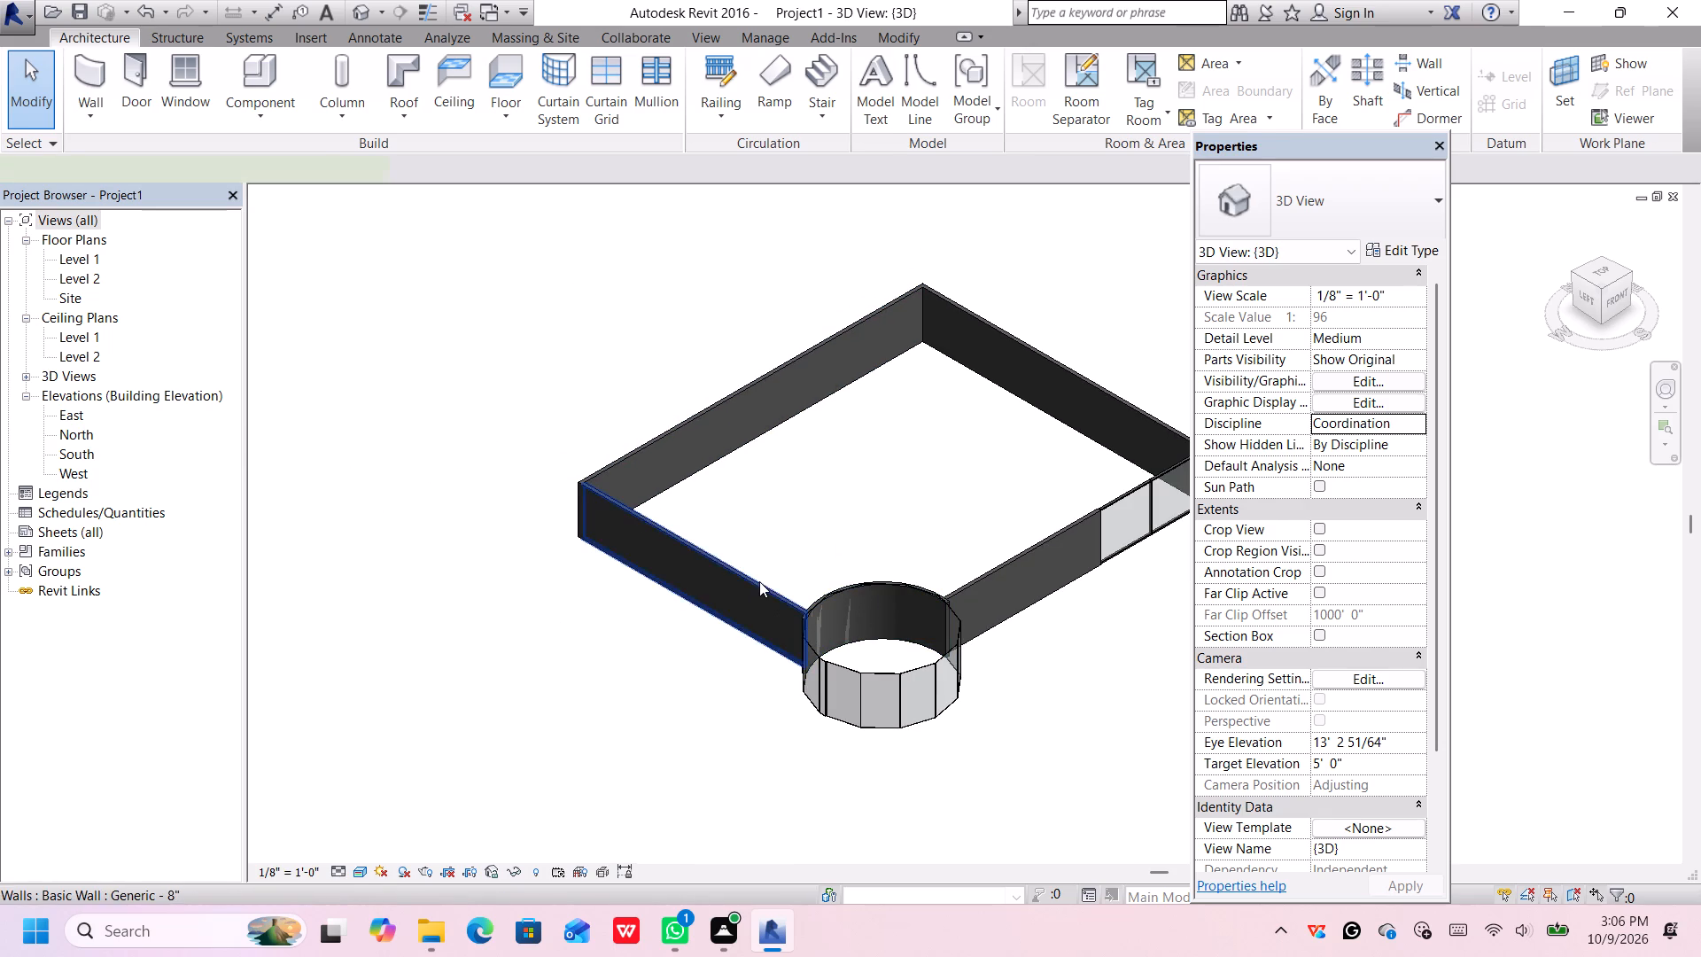
pyautogui.press('Right')
pyautogui.press('Right')
pyautogui.press('Right')
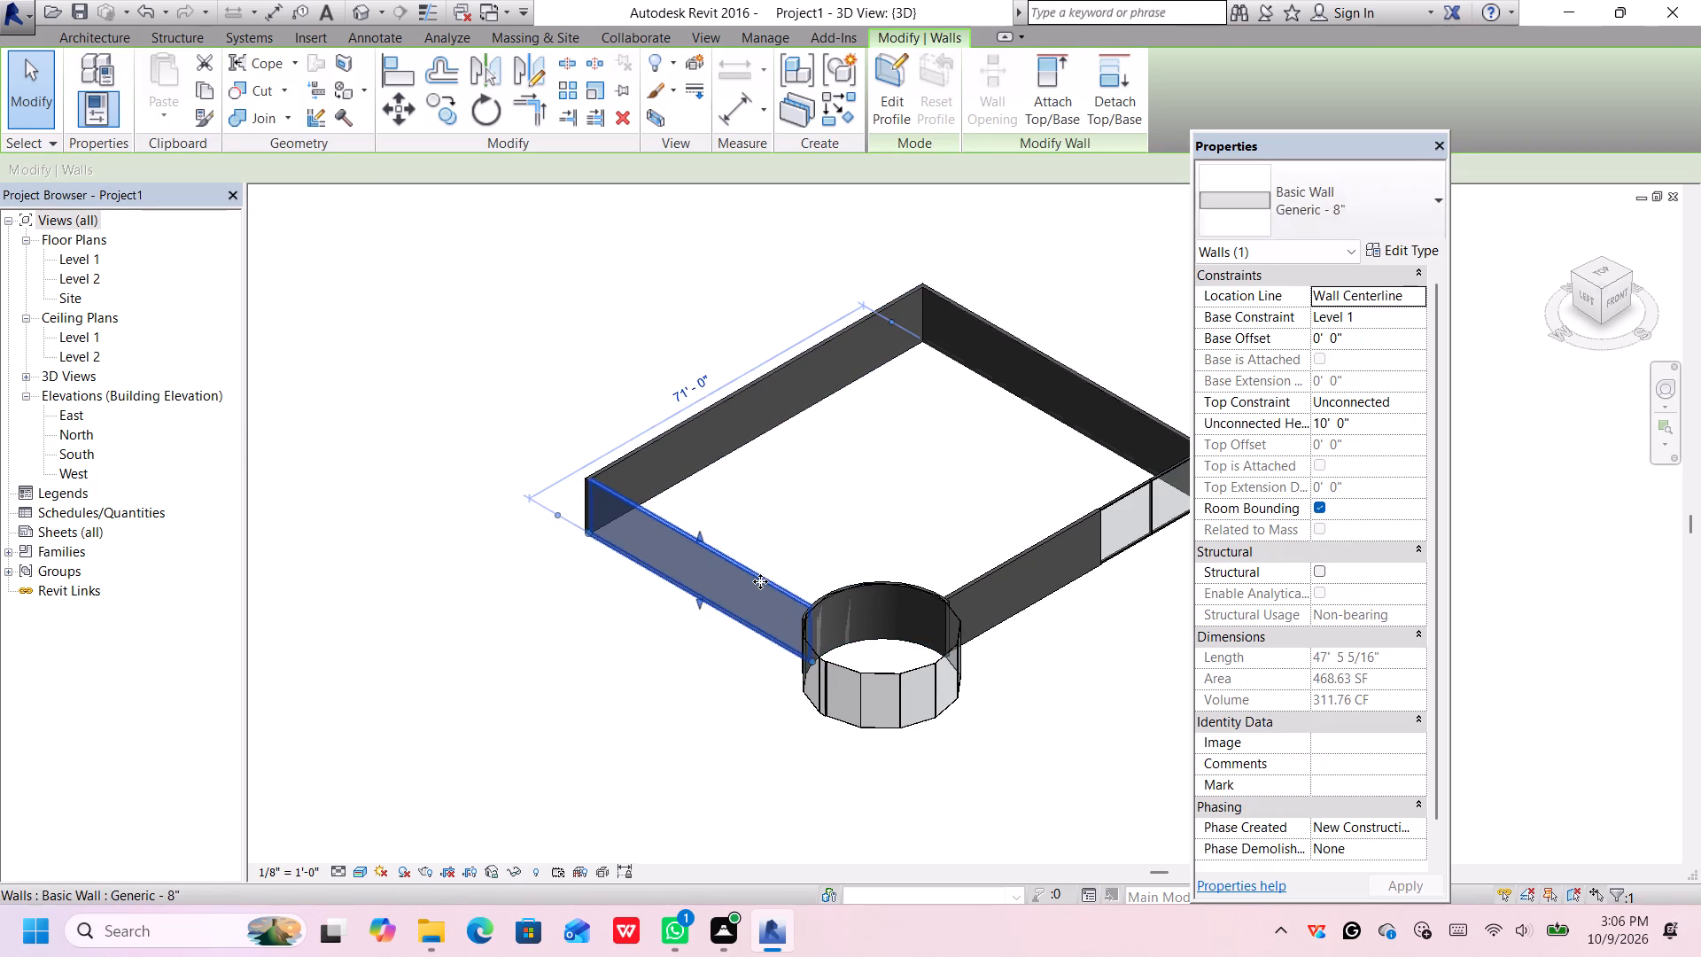
pyautogui.press('Right')
pyautogui.press('Right')
pyautogui.press('Right')
pyautogui.press('Right')
pyautogui.press('Right')
pyautogui.press('Right')
pyautogui.press('Right')
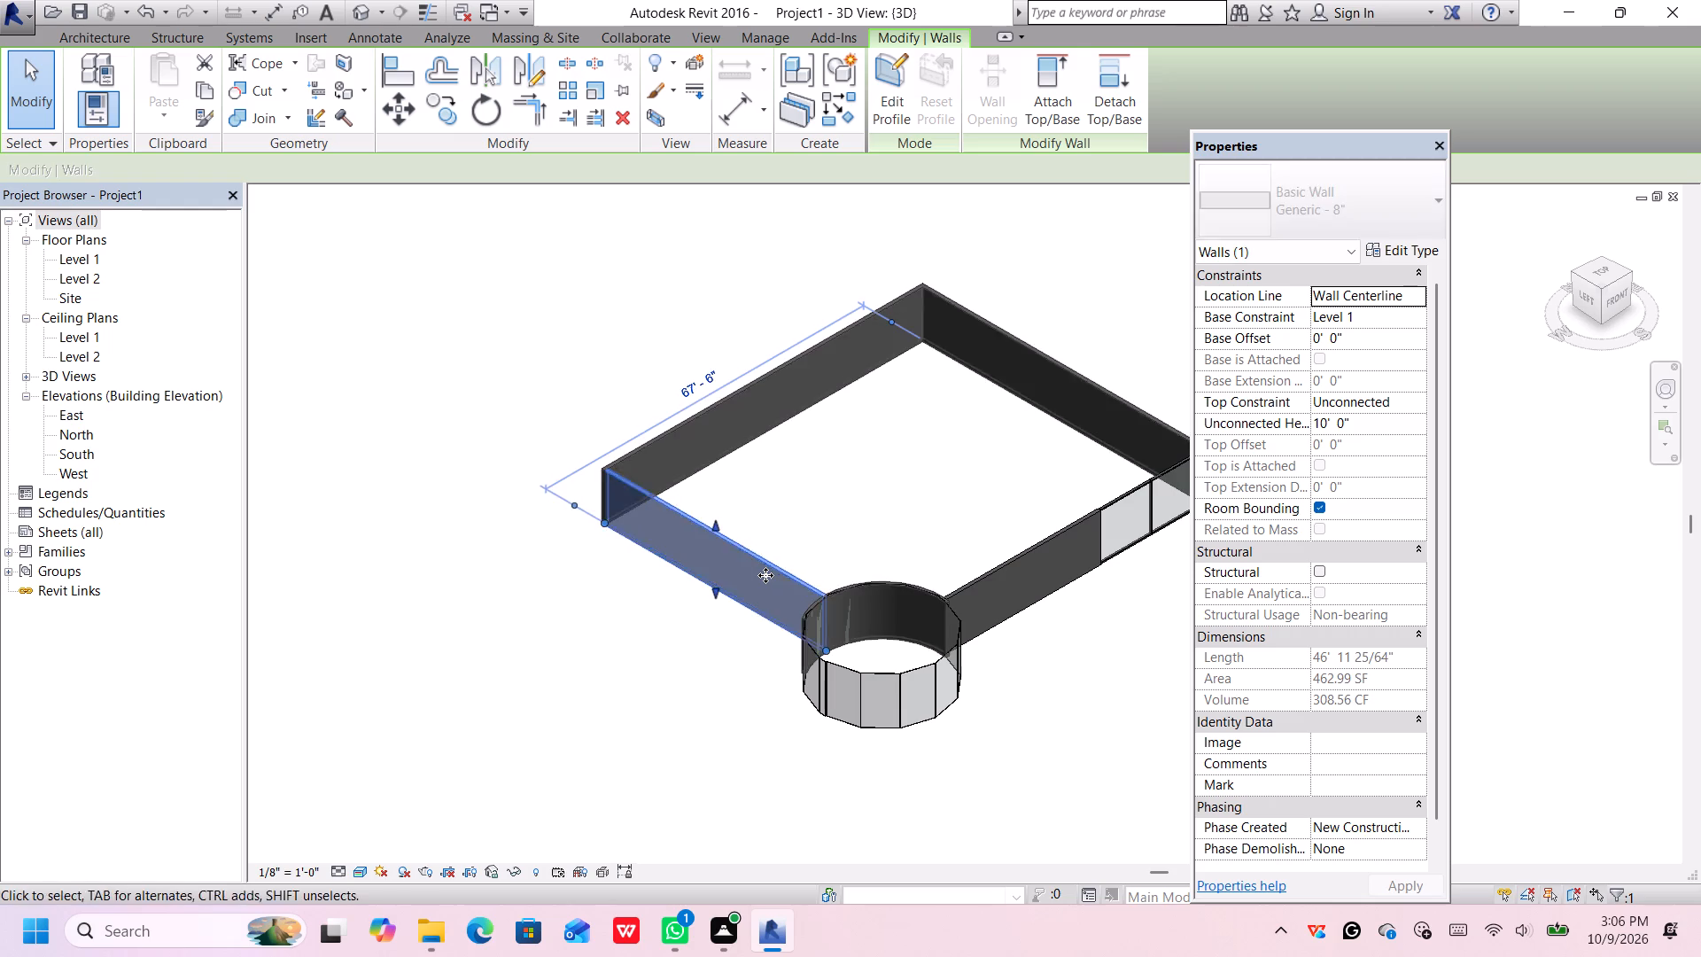
pyautogui.press('Right')
pyautogui.press('Right')
pyautogui.press('Right')
pyautogui.press('Right')
pyautogui.press('Right')
pyautogui.press('Right')
pyautogui.press('Right')
pyautogui.press('Right')
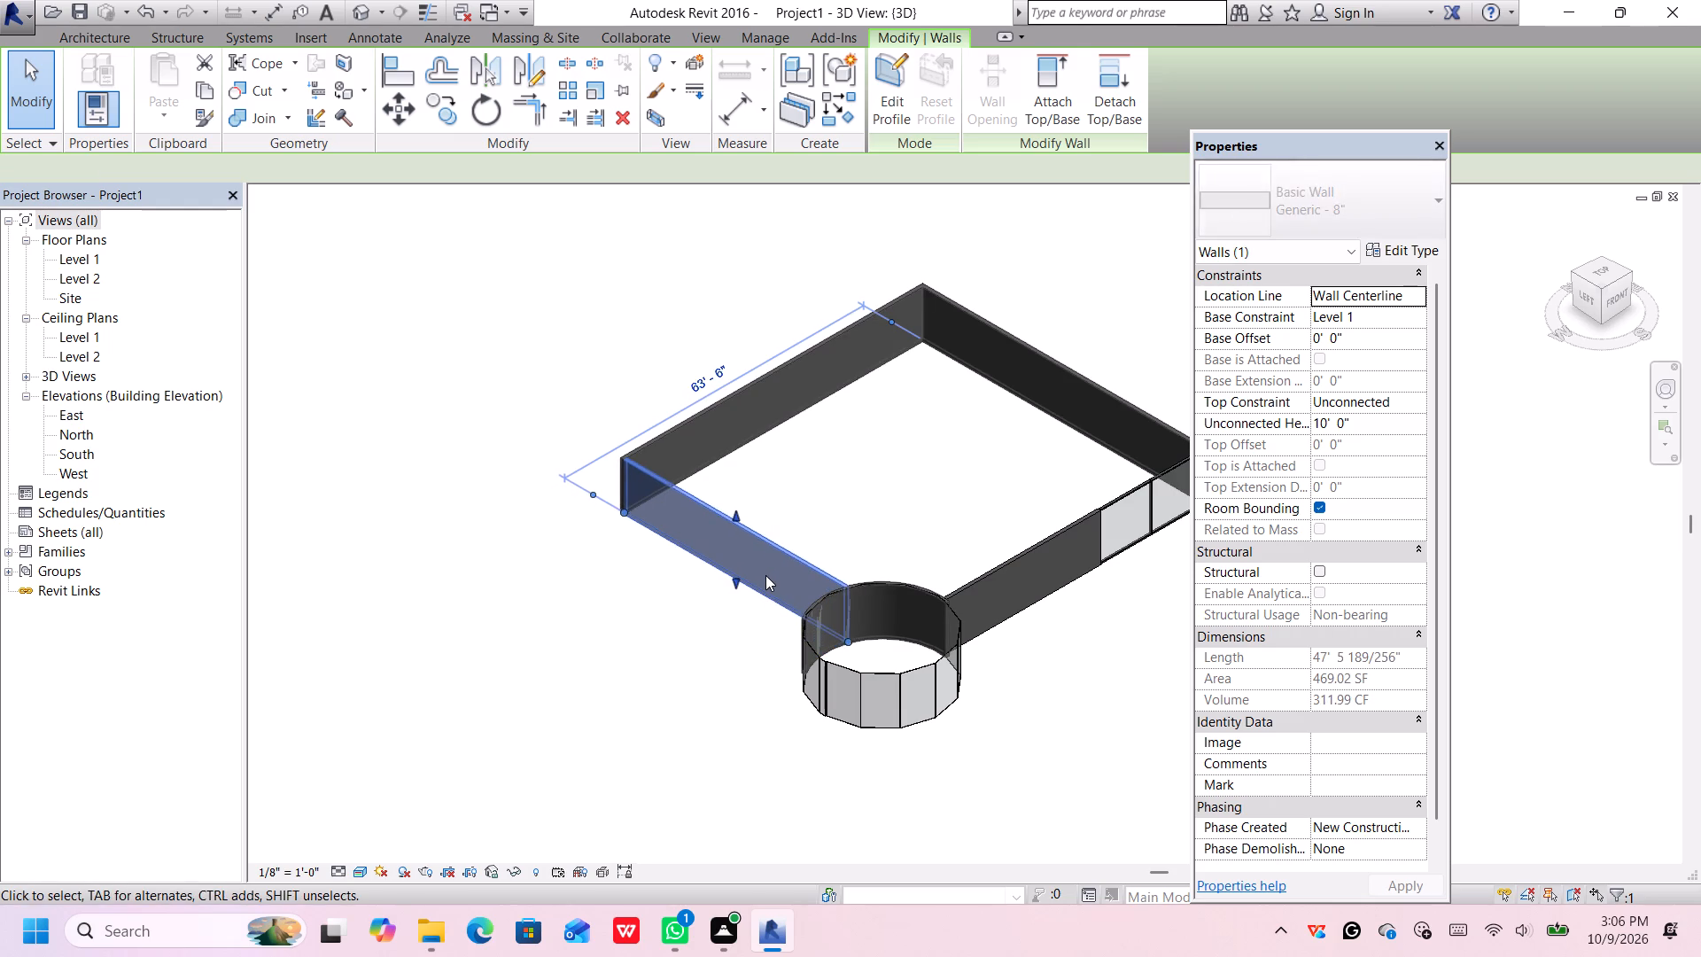
pyautogui.press('Right')
pyautogui.press('Right')
pyautogui.press('Right')
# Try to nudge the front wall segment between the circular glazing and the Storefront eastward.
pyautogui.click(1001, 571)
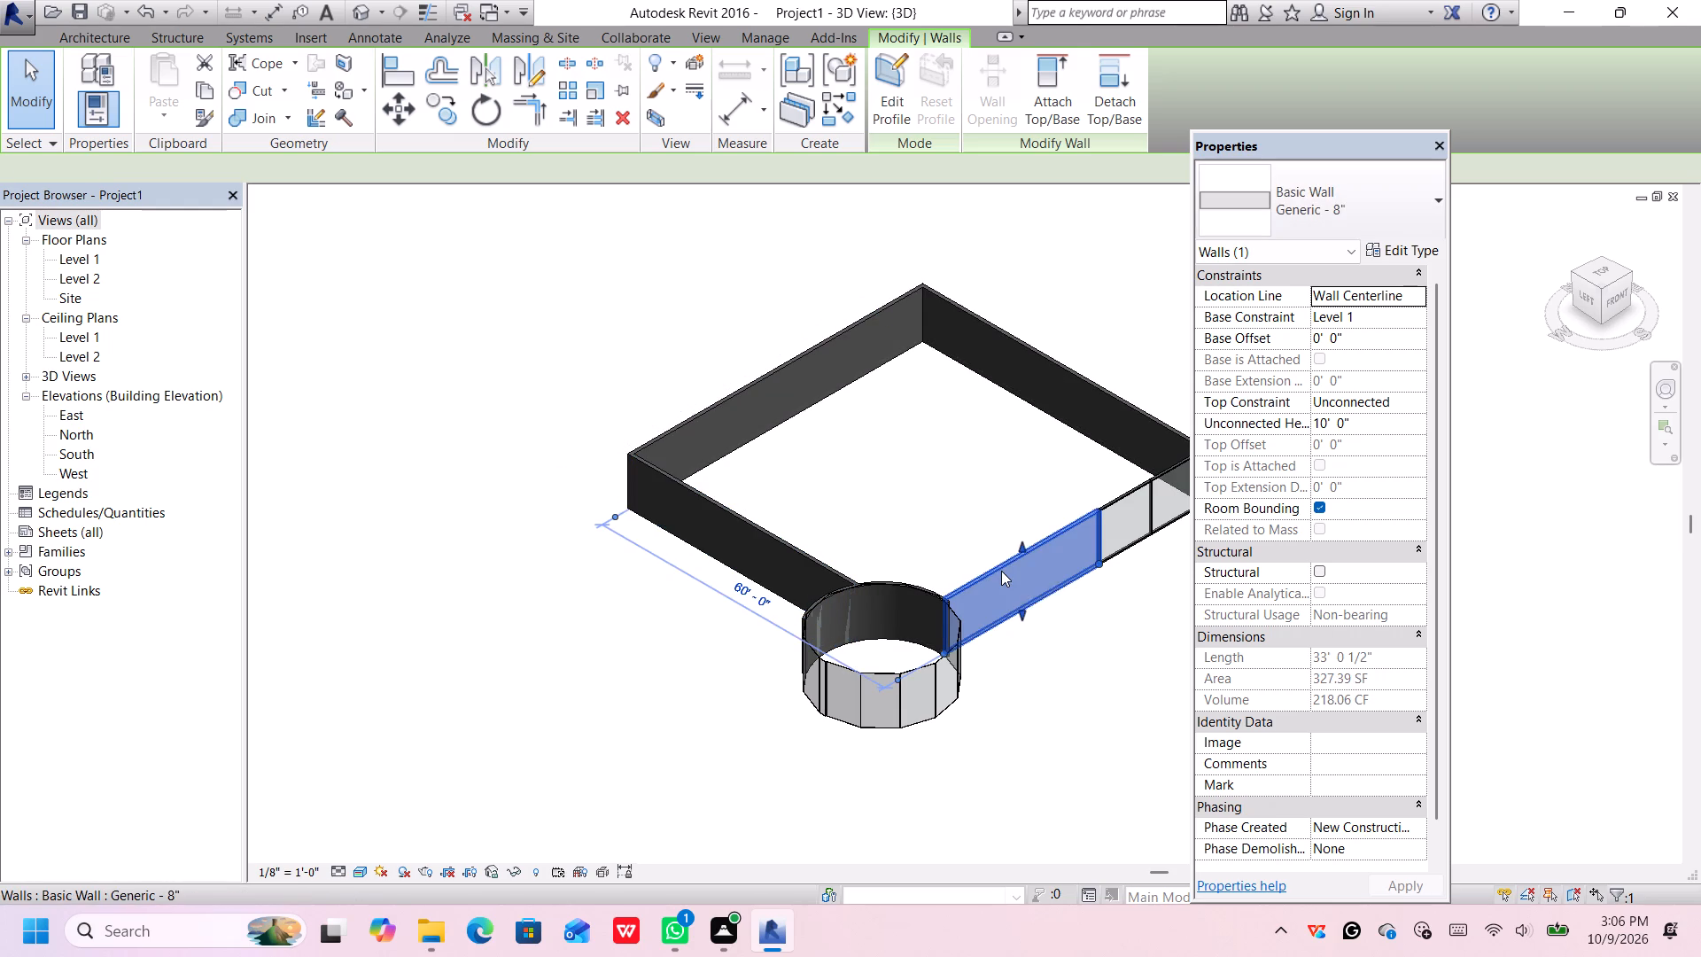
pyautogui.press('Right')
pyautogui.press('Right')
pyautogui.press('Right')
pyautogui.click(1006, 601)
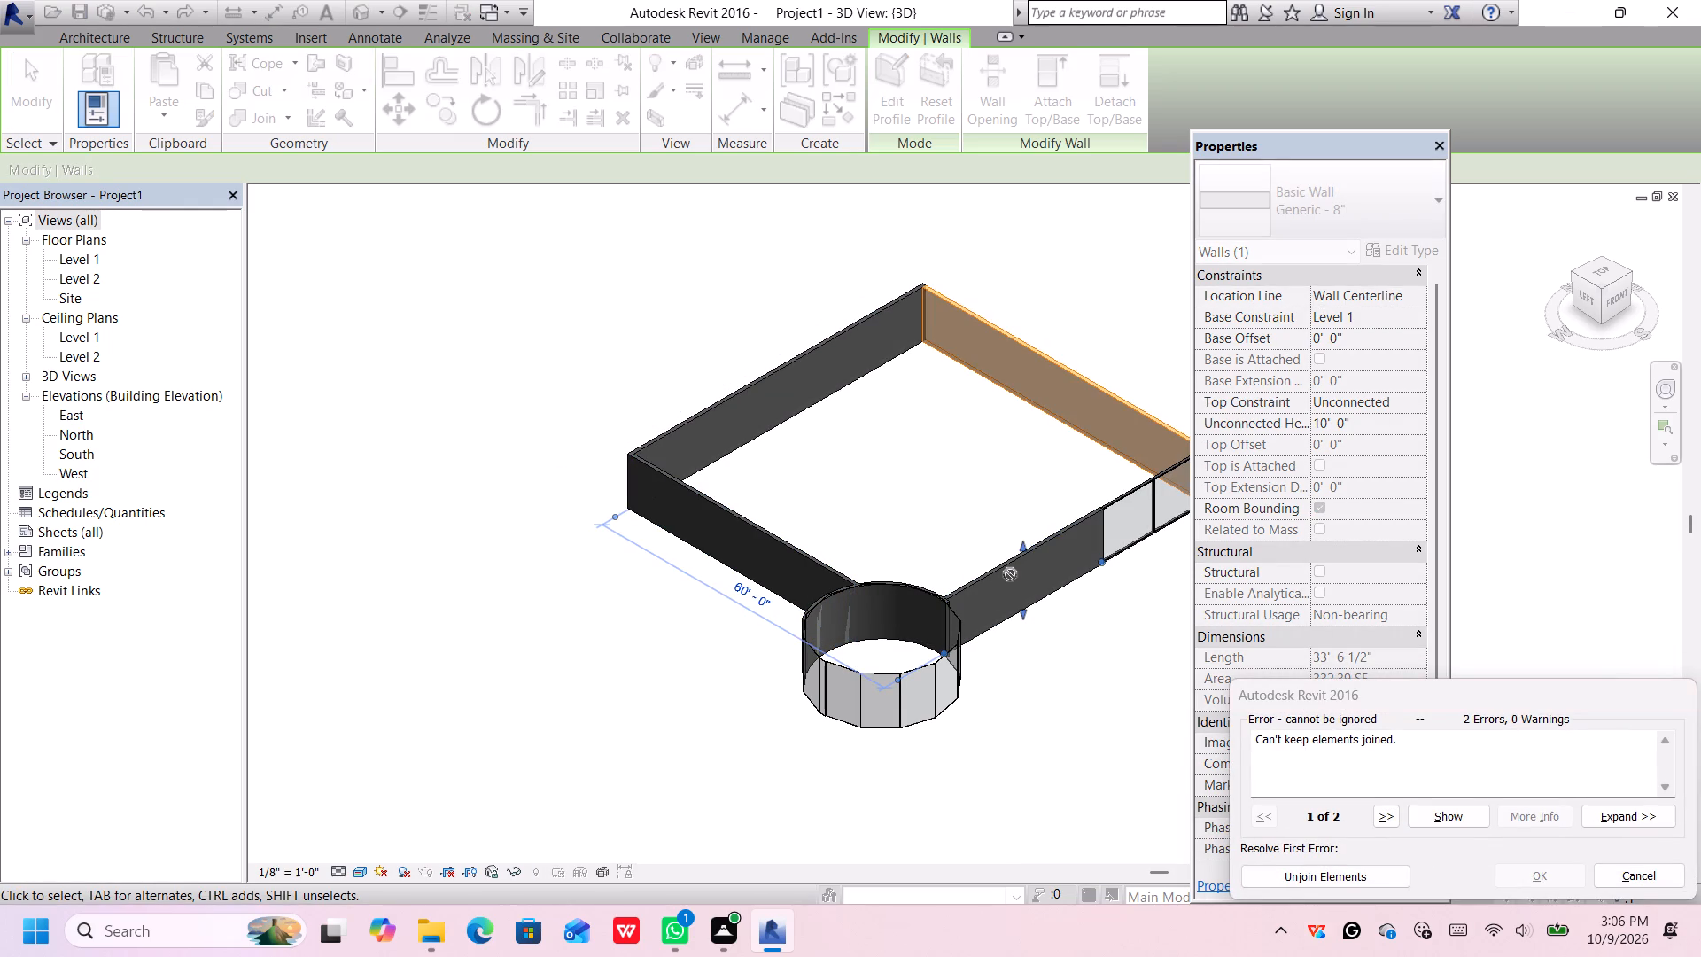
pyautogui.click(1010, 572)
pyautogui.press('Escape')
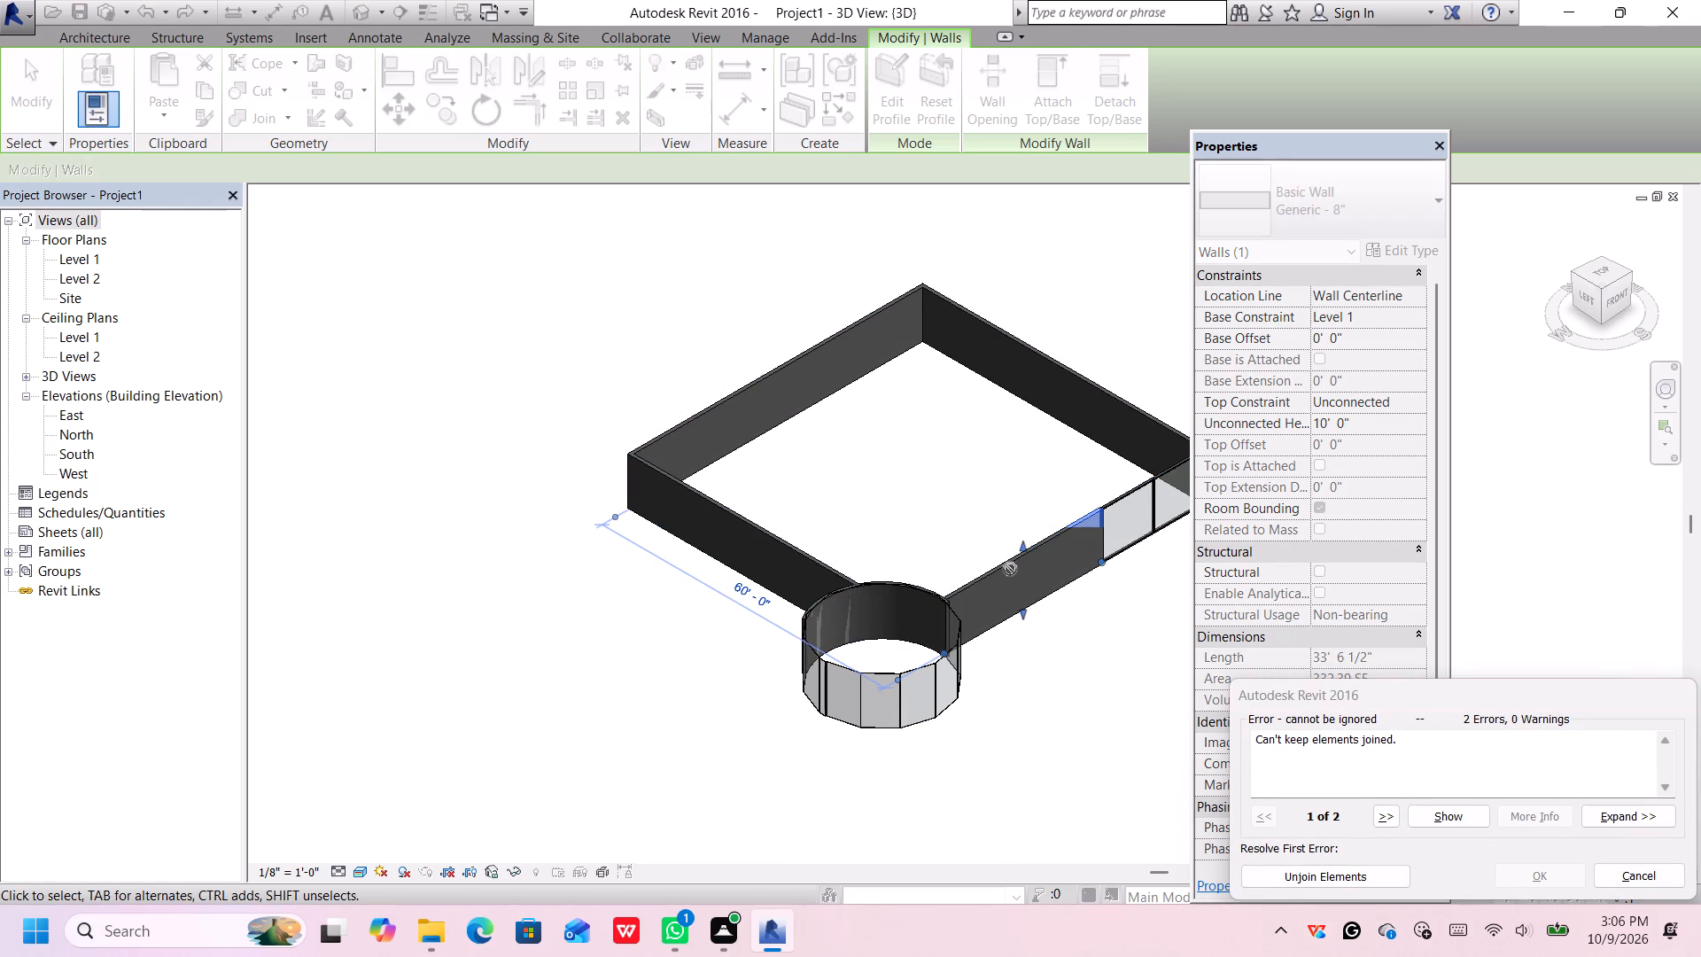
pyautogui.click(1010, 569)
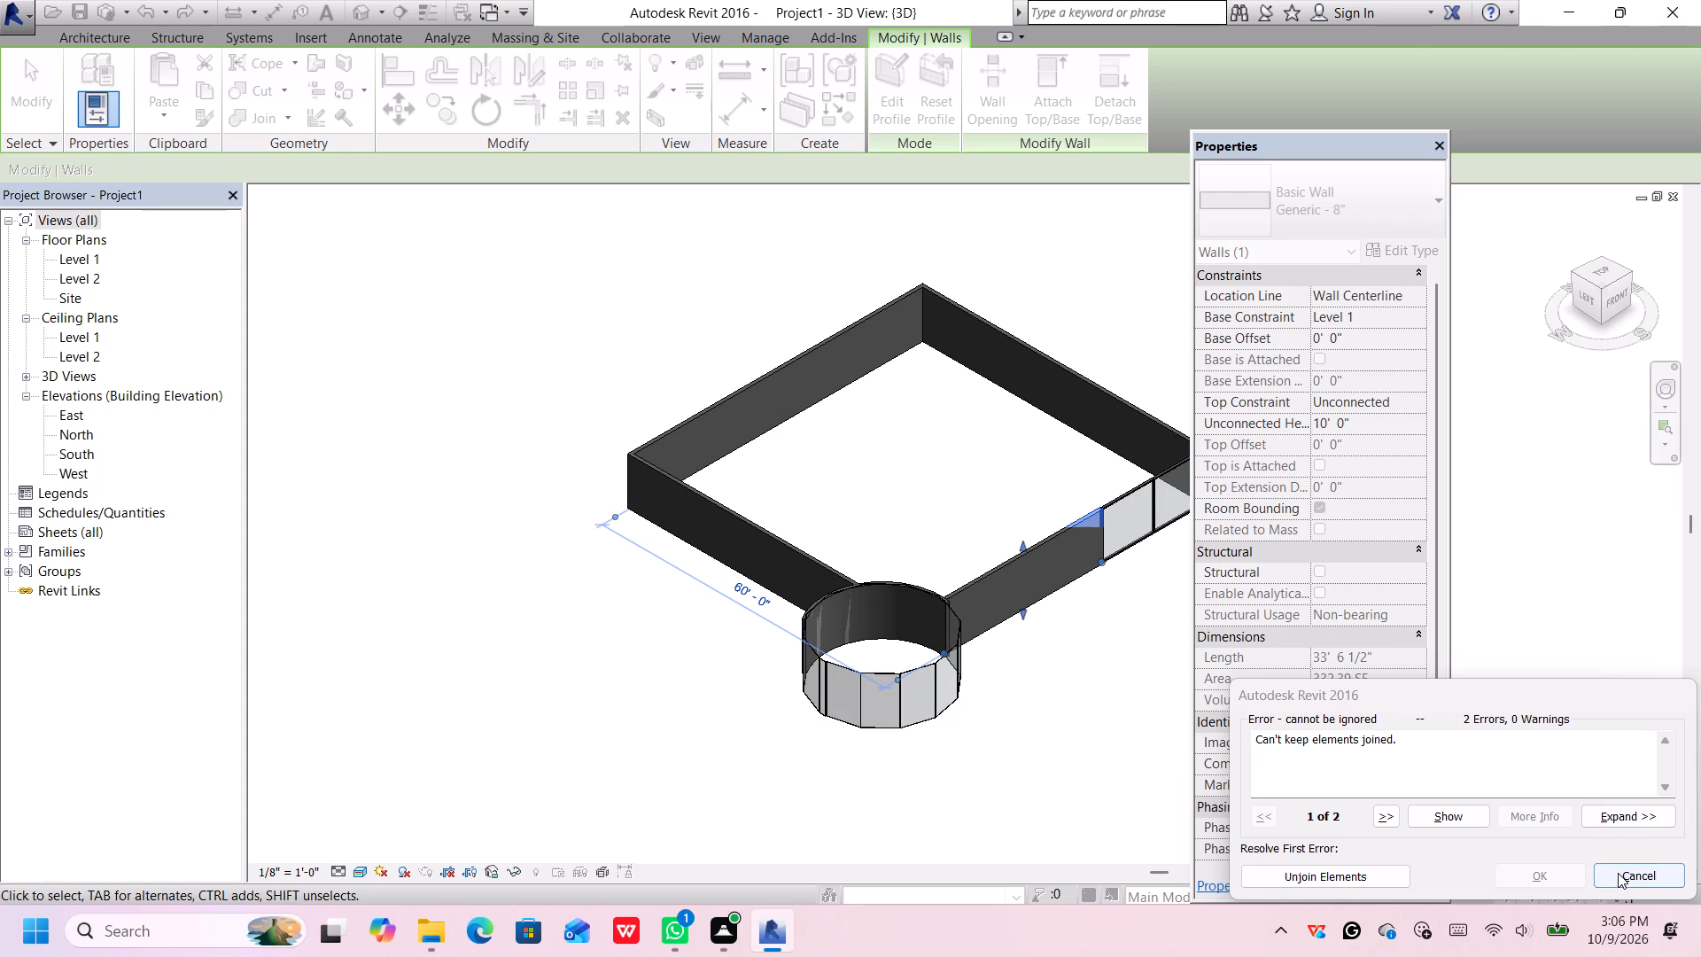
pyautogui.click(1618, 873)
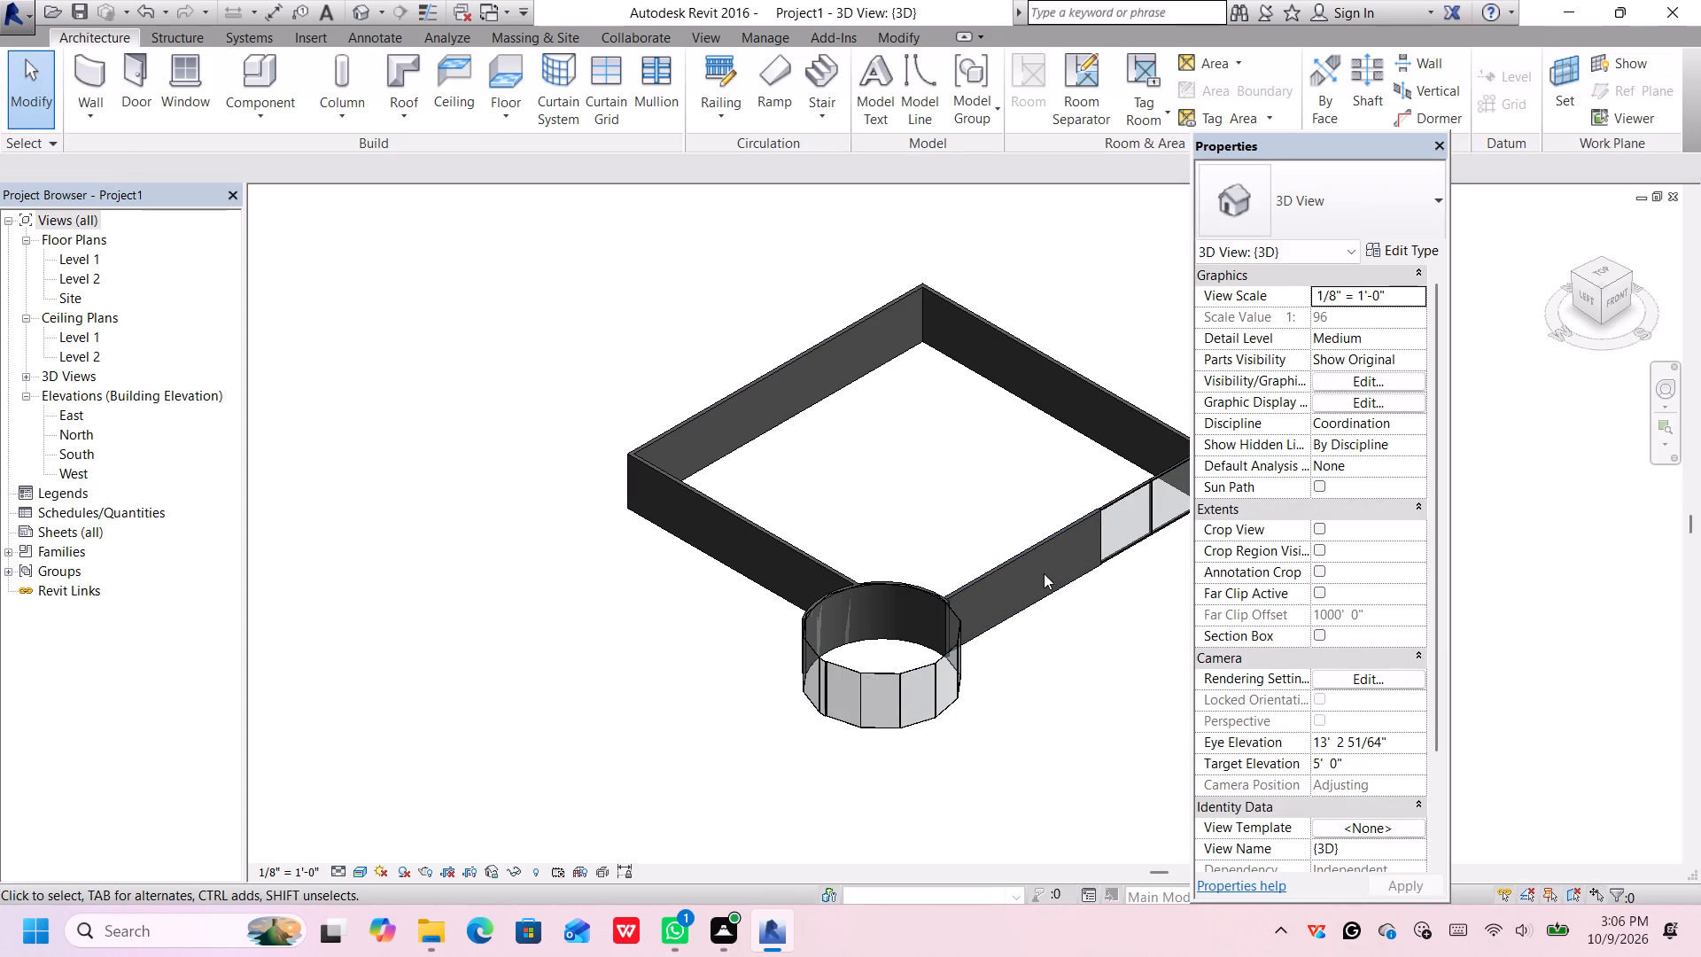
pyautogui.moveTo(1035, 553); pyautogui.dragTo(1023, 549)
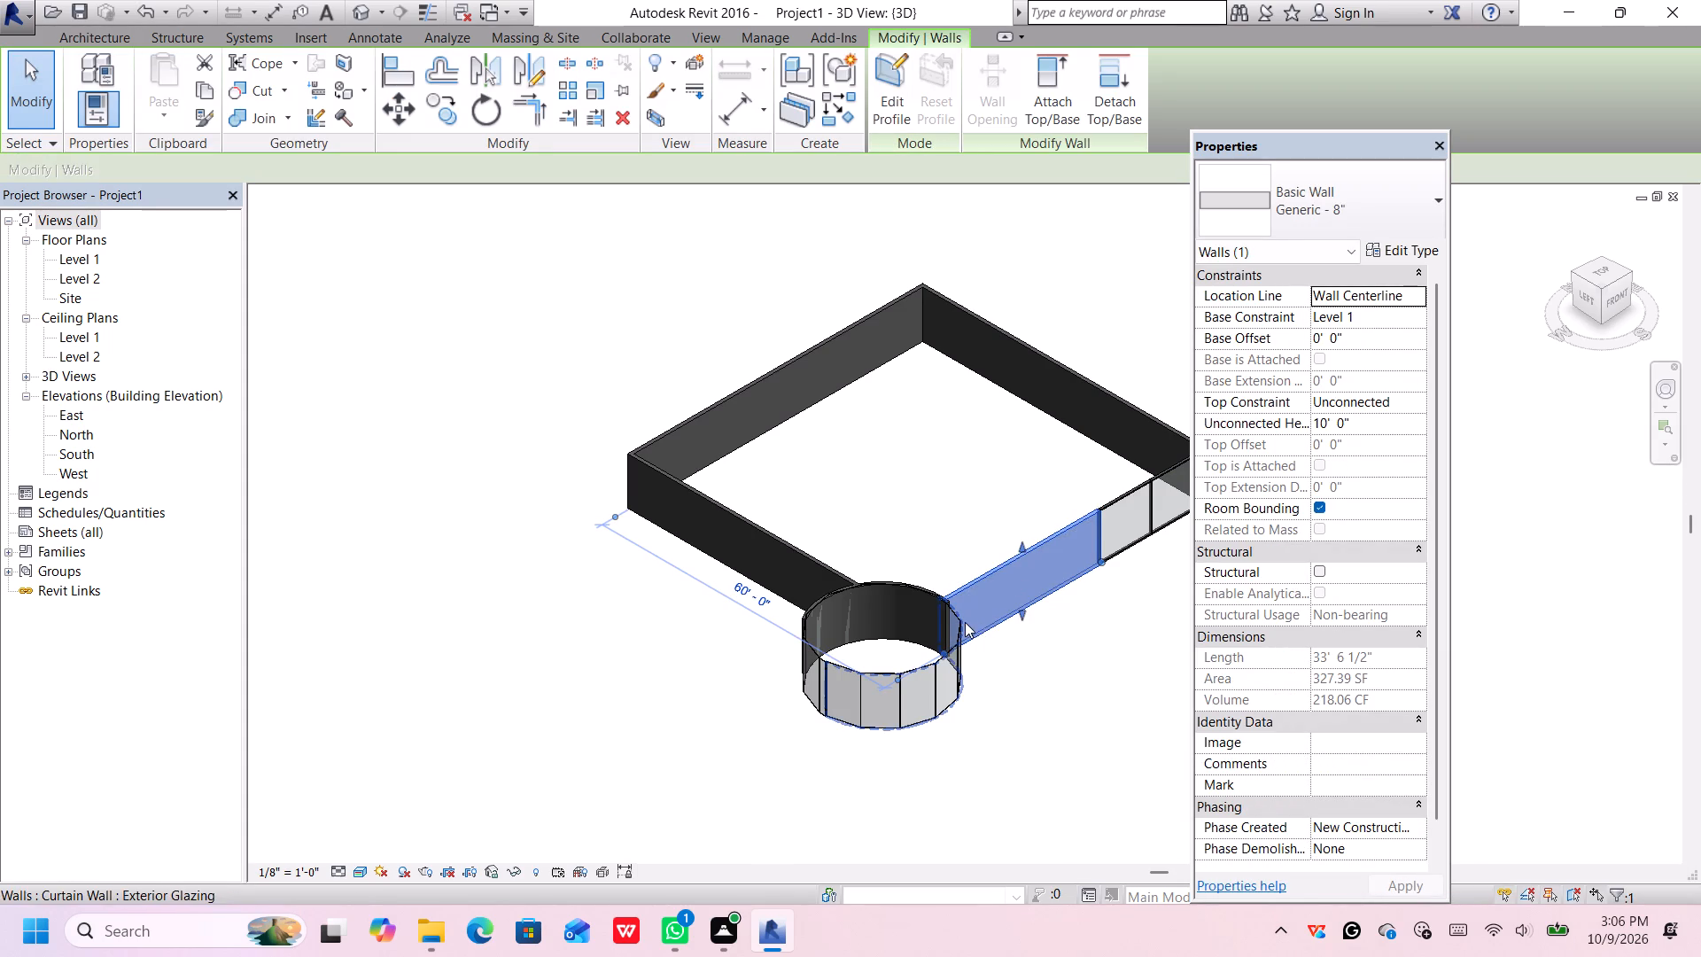
# Set the east wall's distance from the west wall to 50', deleting the reversed element.
pyautogui.moveTo(996, 631); pyautogui.dragTo(792, 619, button='middle')
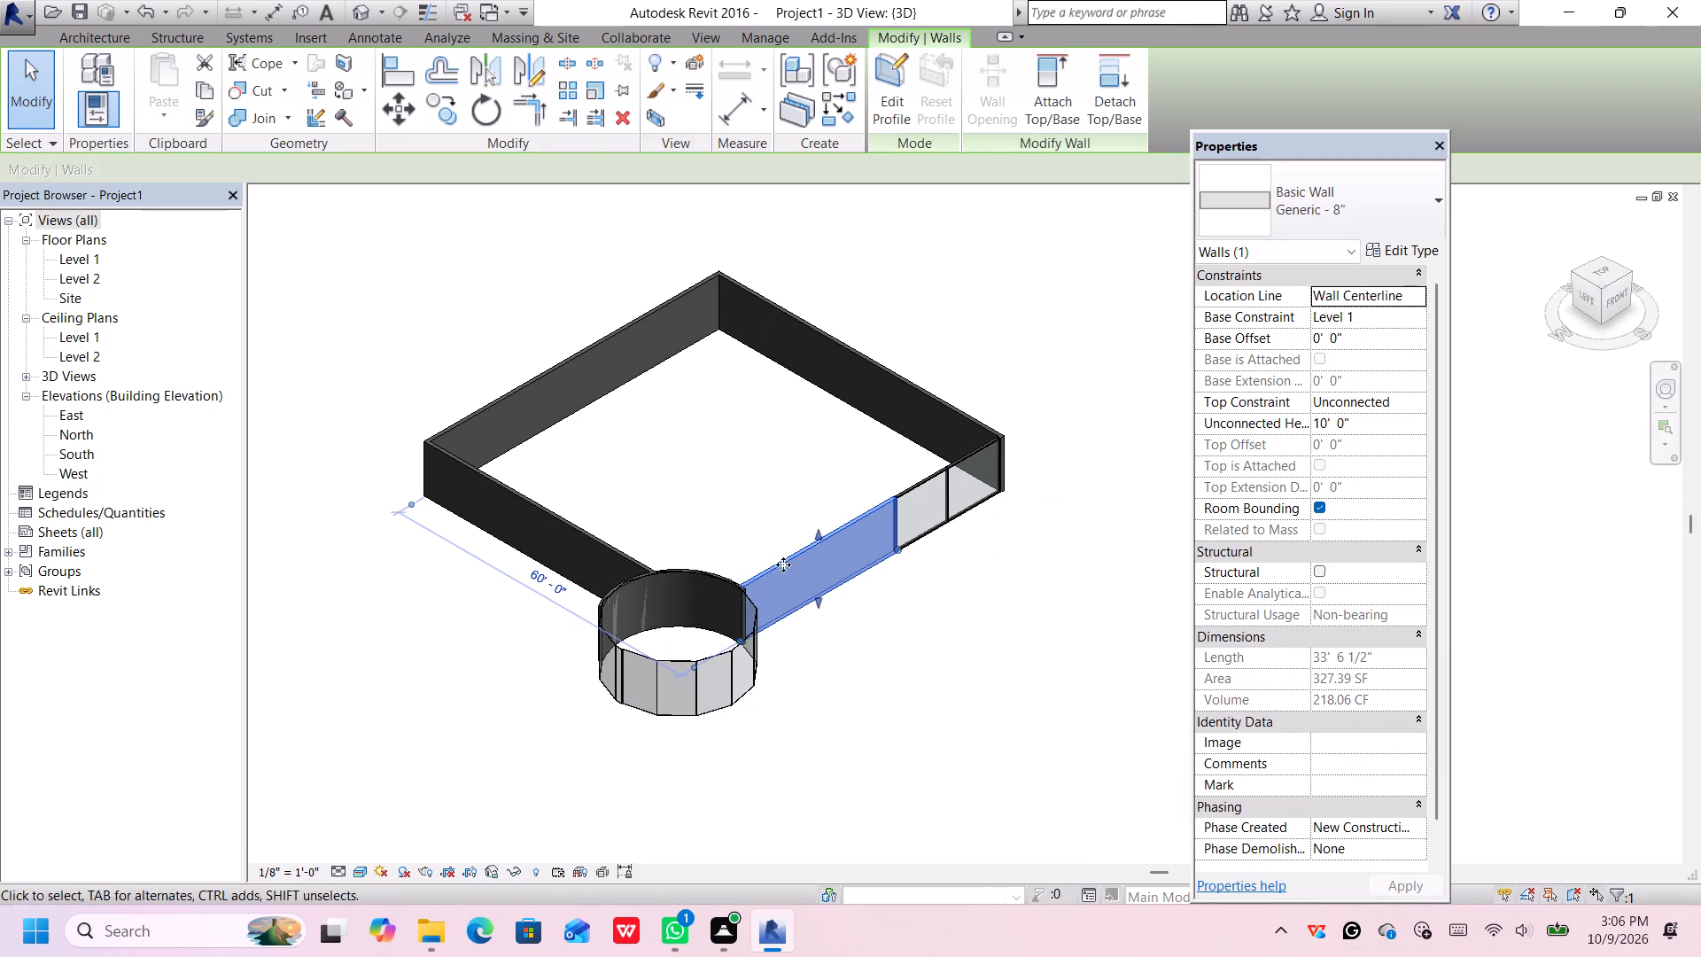
pyautogui.click(827, 328)
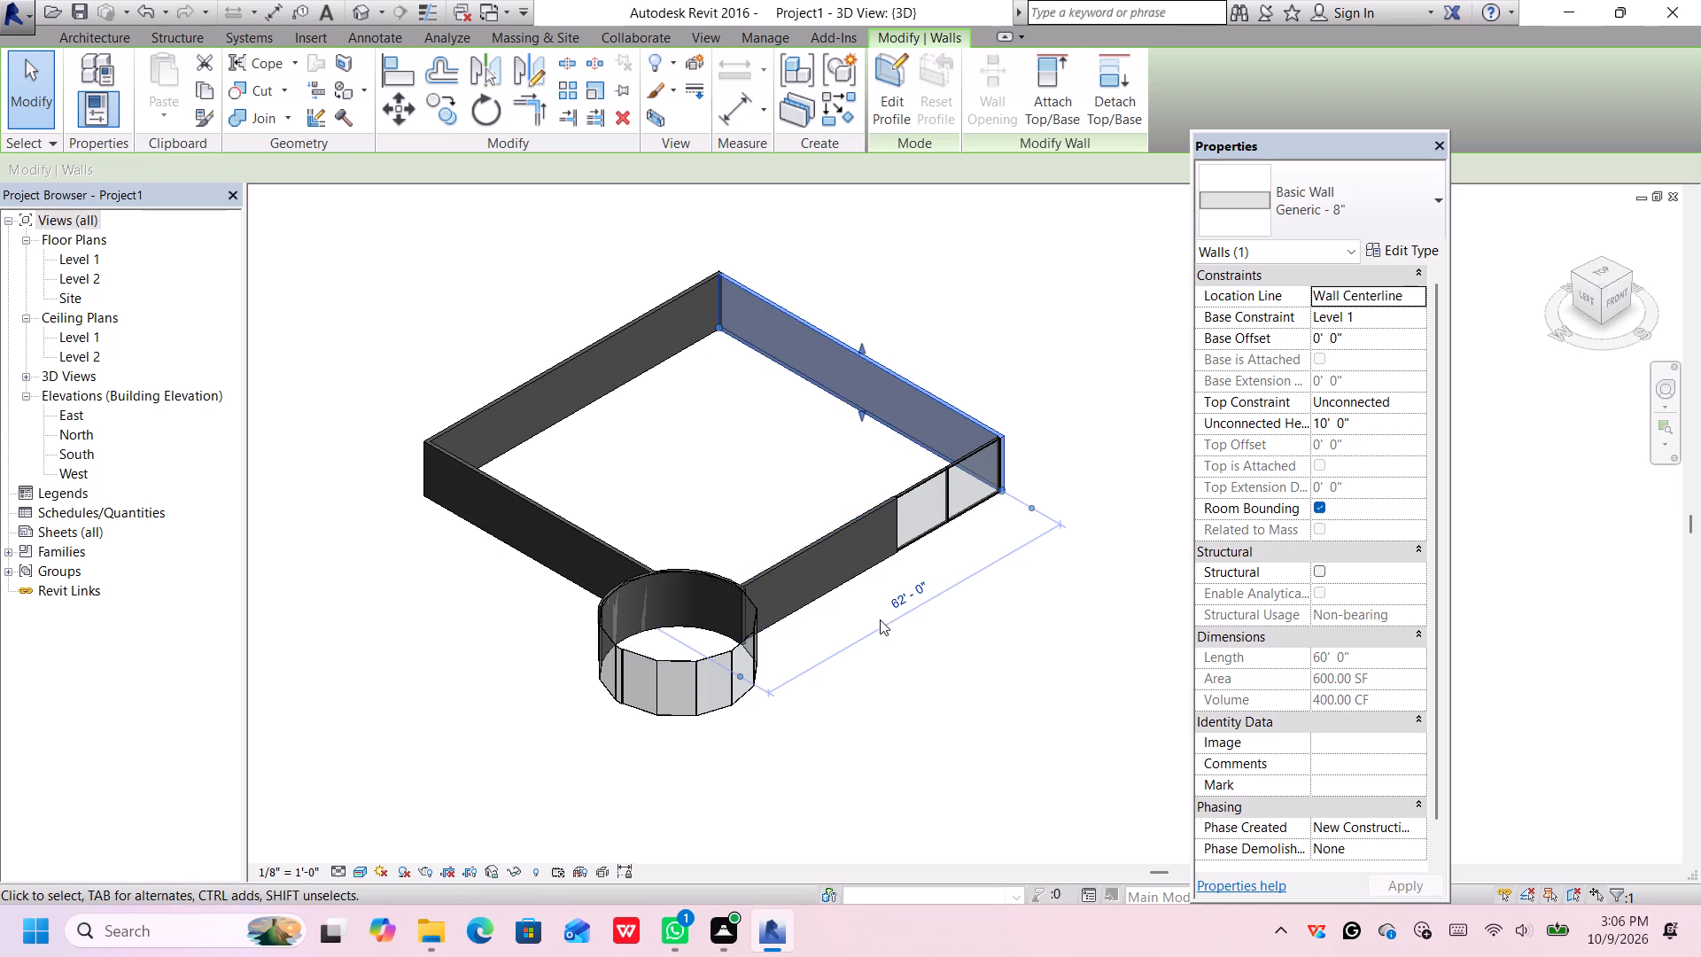
pyautogui.click(909, 600)
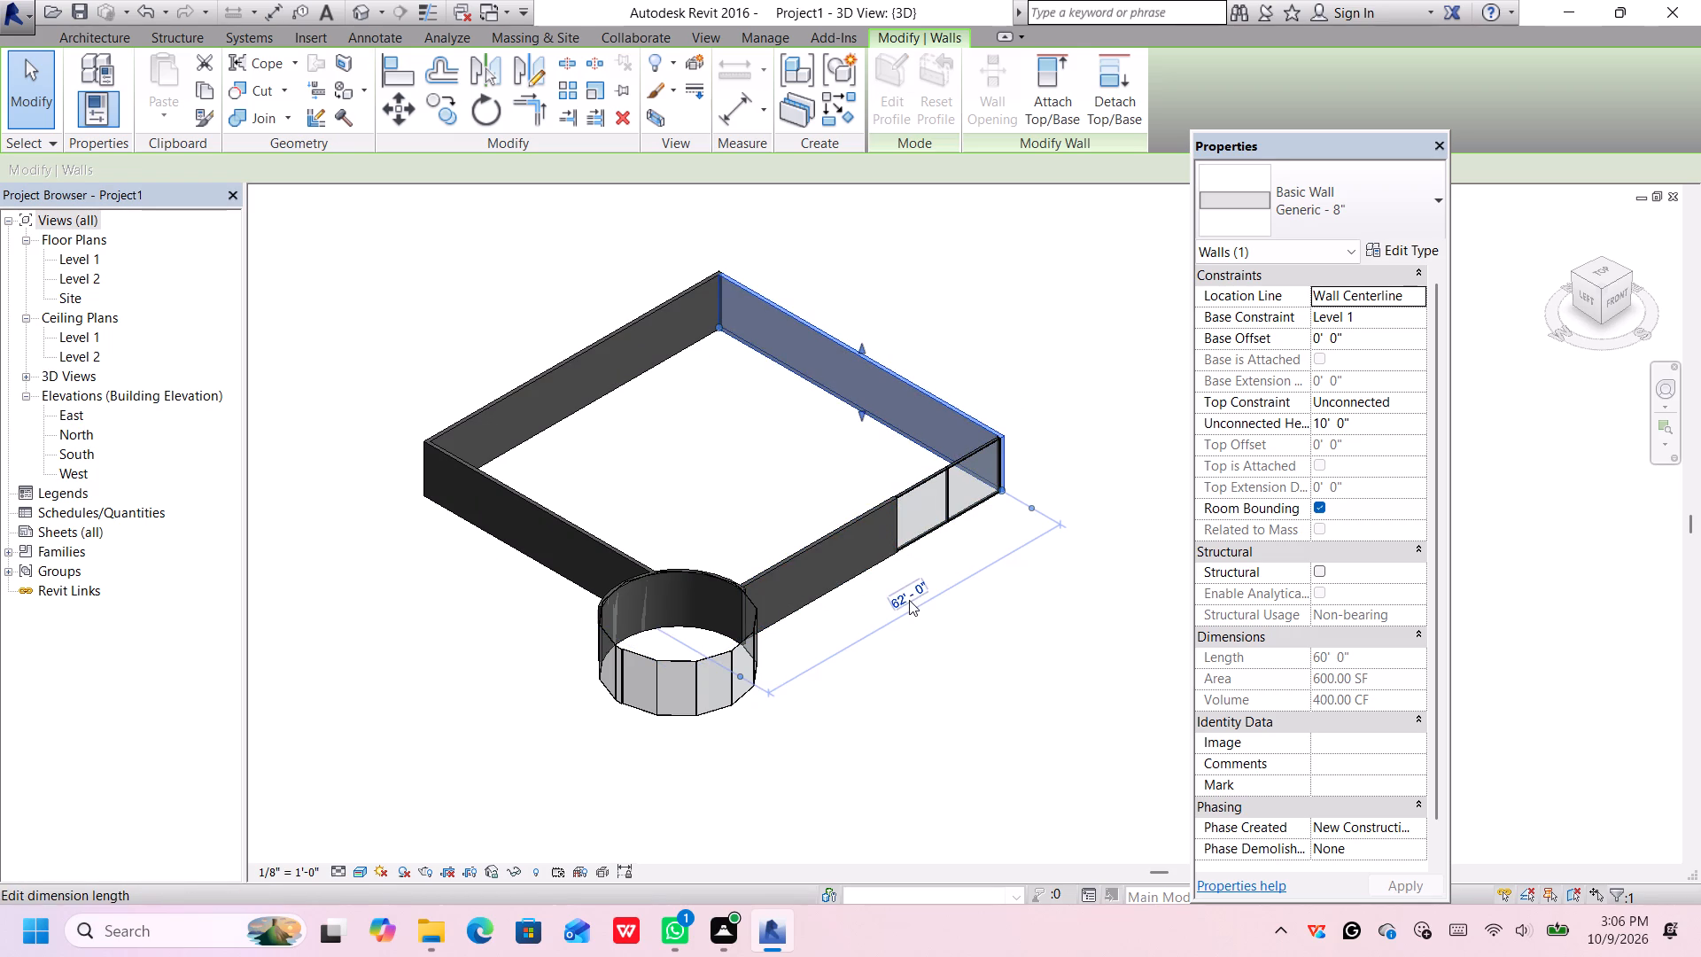
pyautogui.press('BackSpace')
pyautogui.press('5')
pyautogui.press('0')
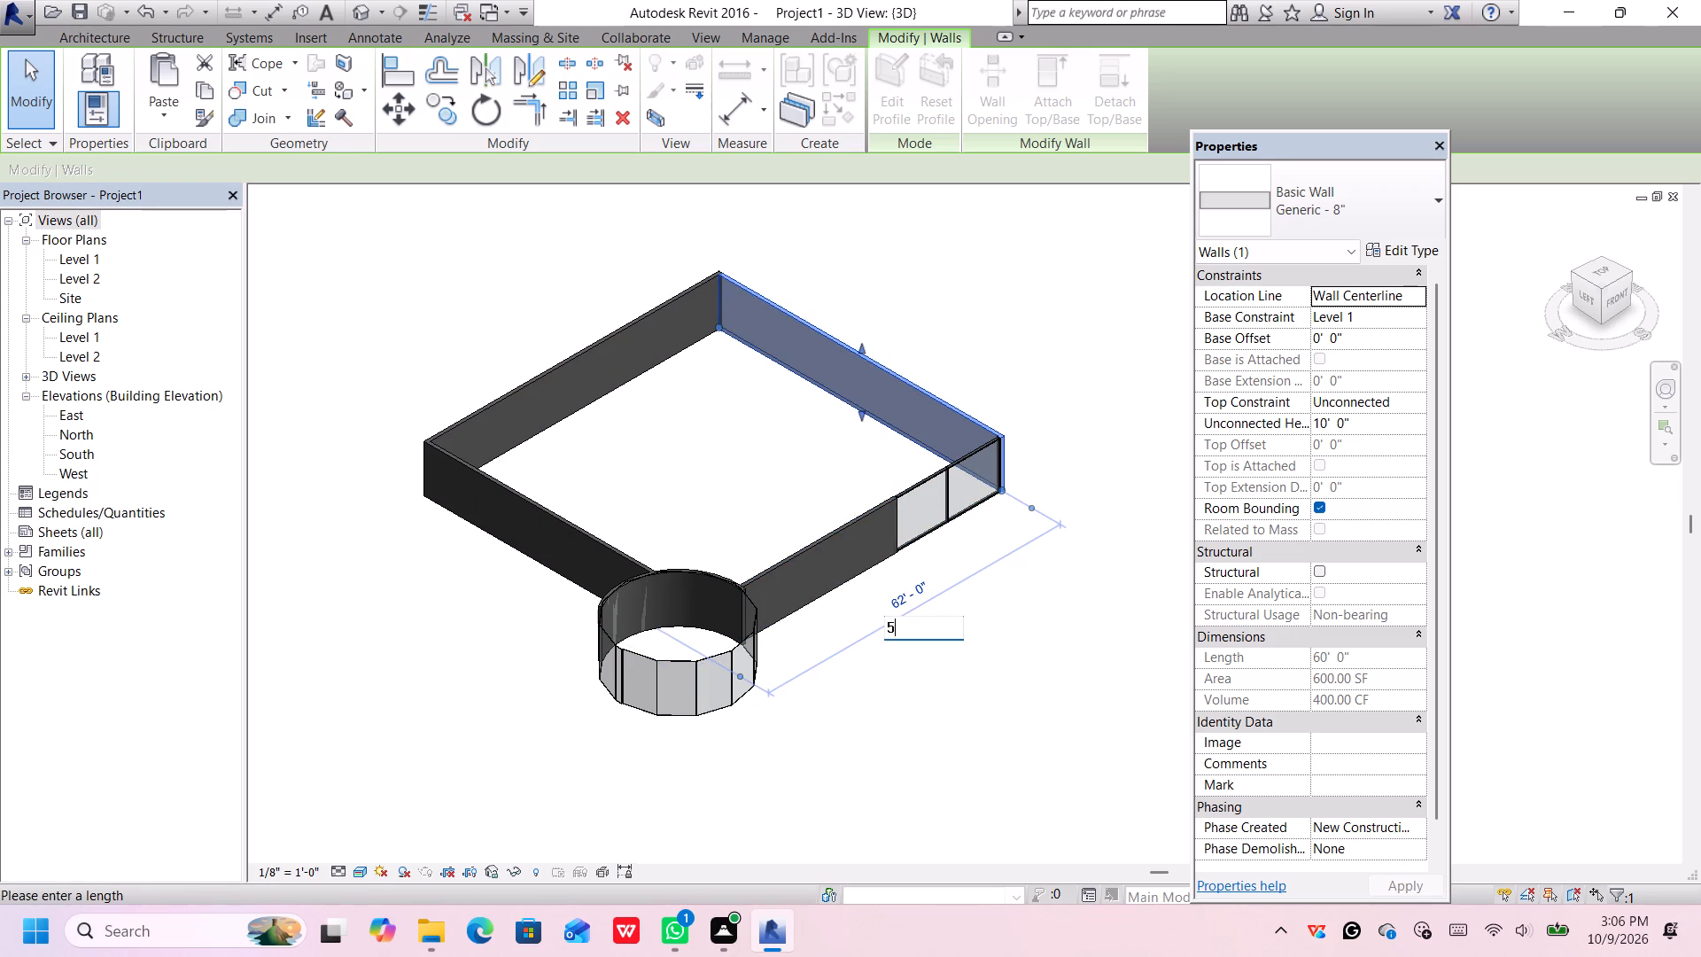
pyautogui.press("'")
pyautogui.press('Return')
pyautogui.scroll(1, 973, 480)
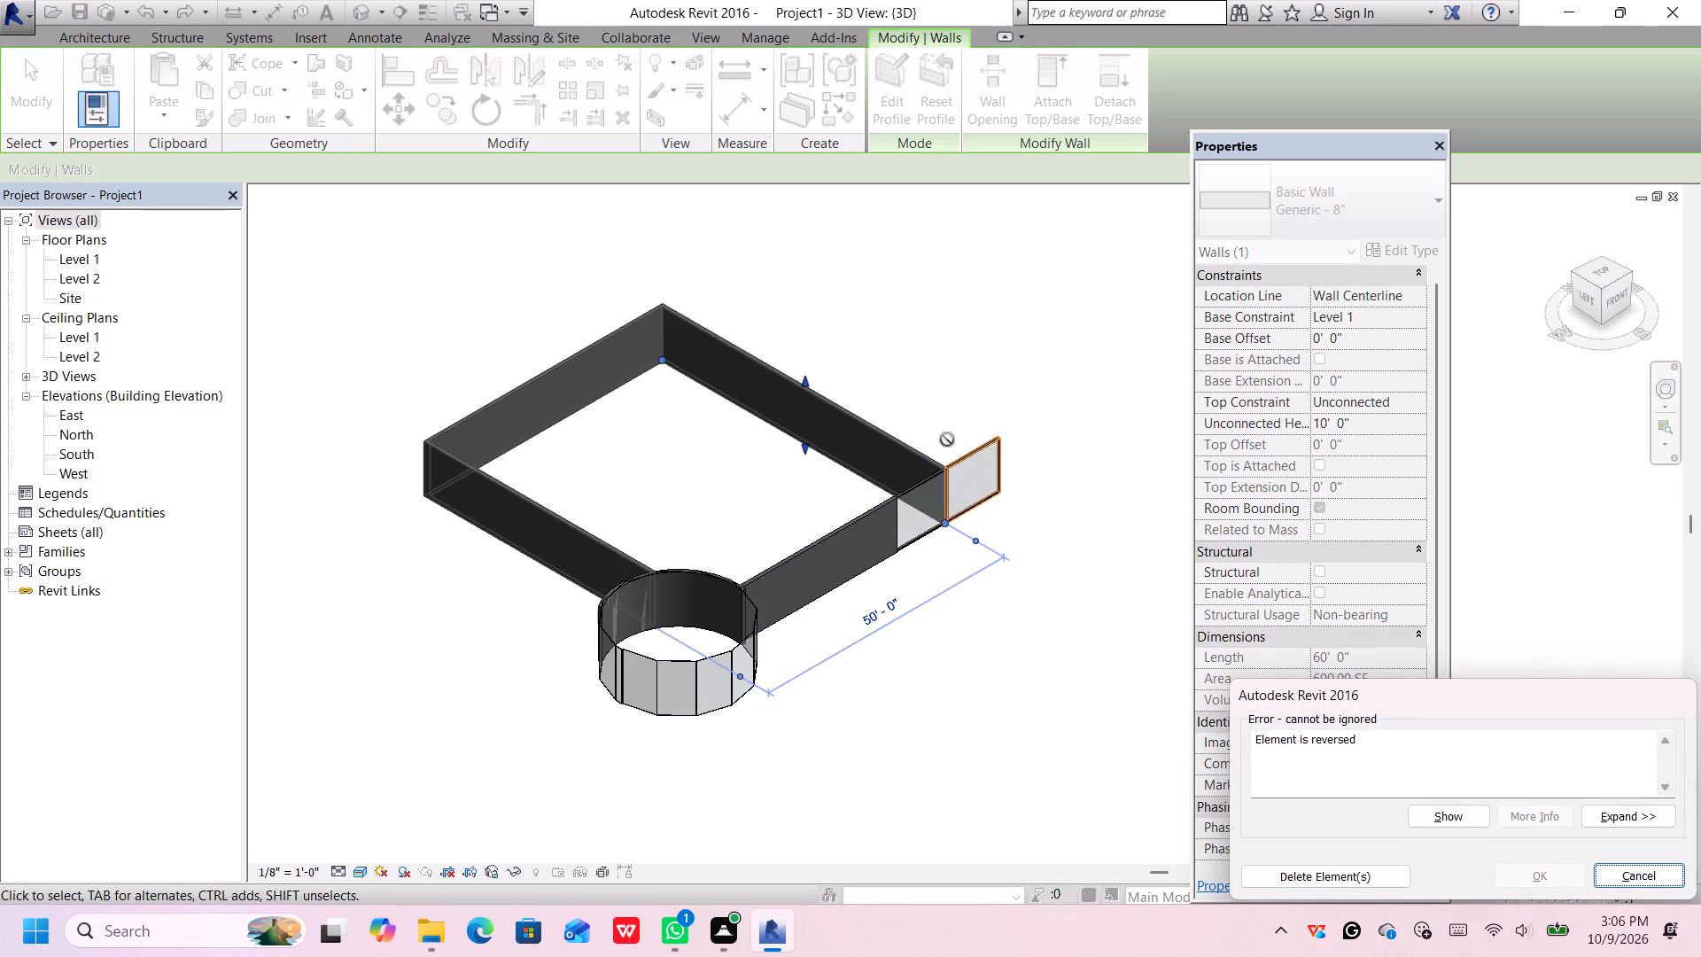
pyautogui.scroll(6, 960, 474)
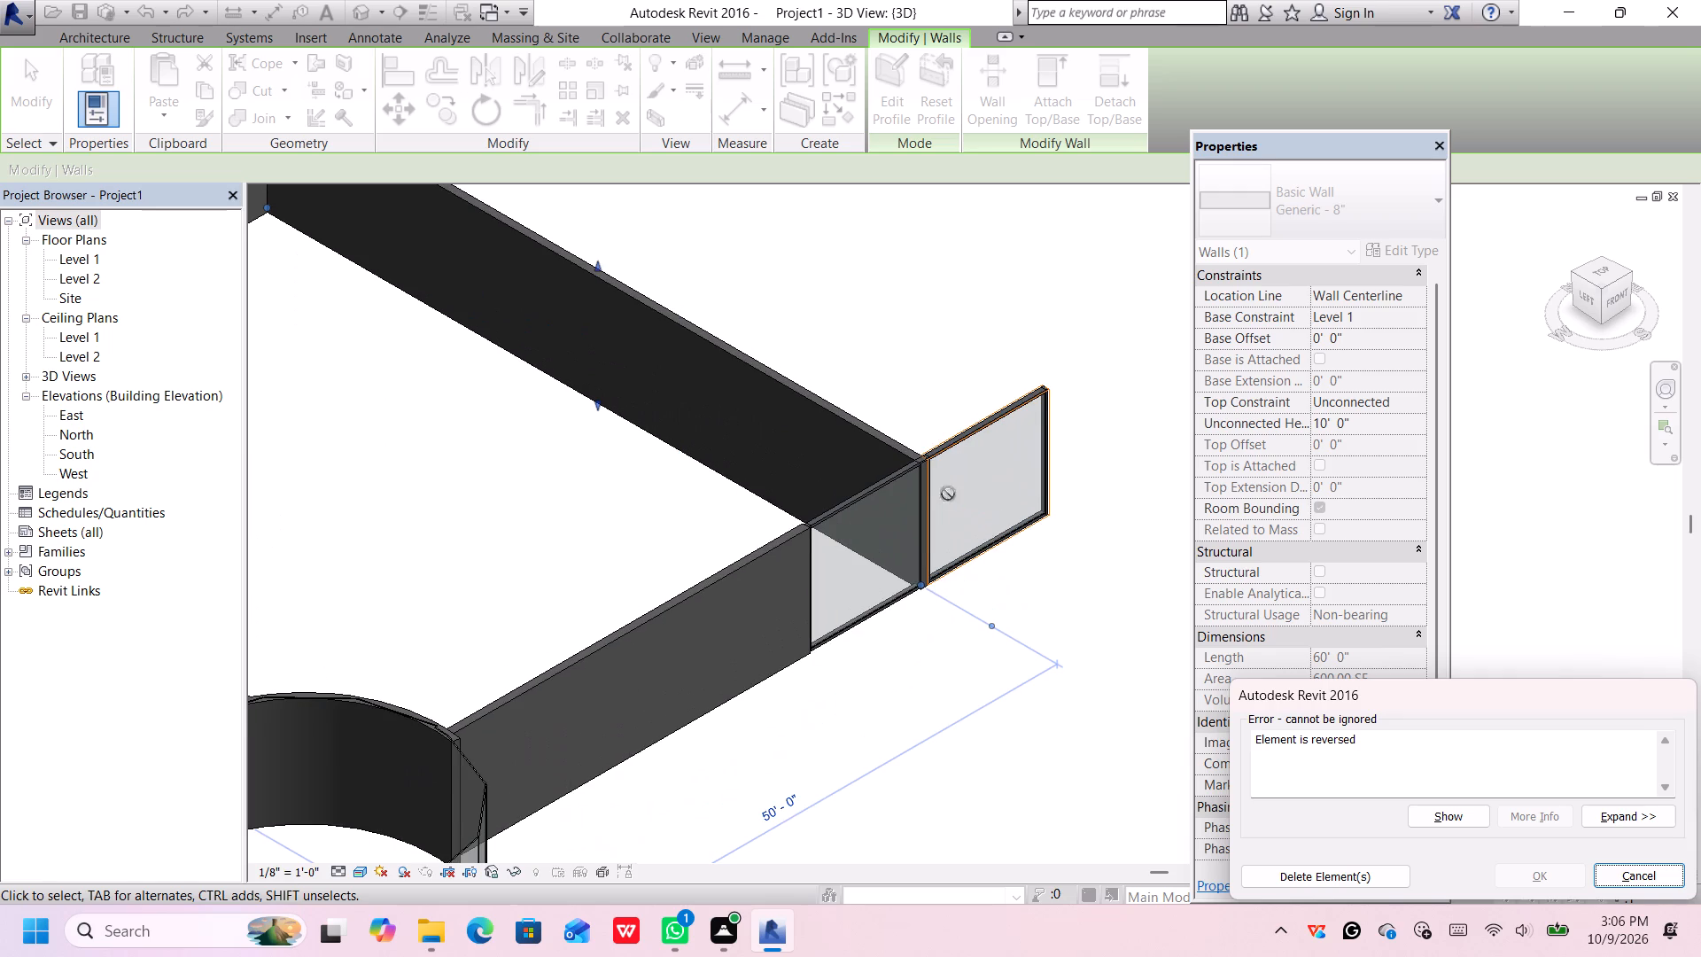
pyautogui.click(1308, 874)
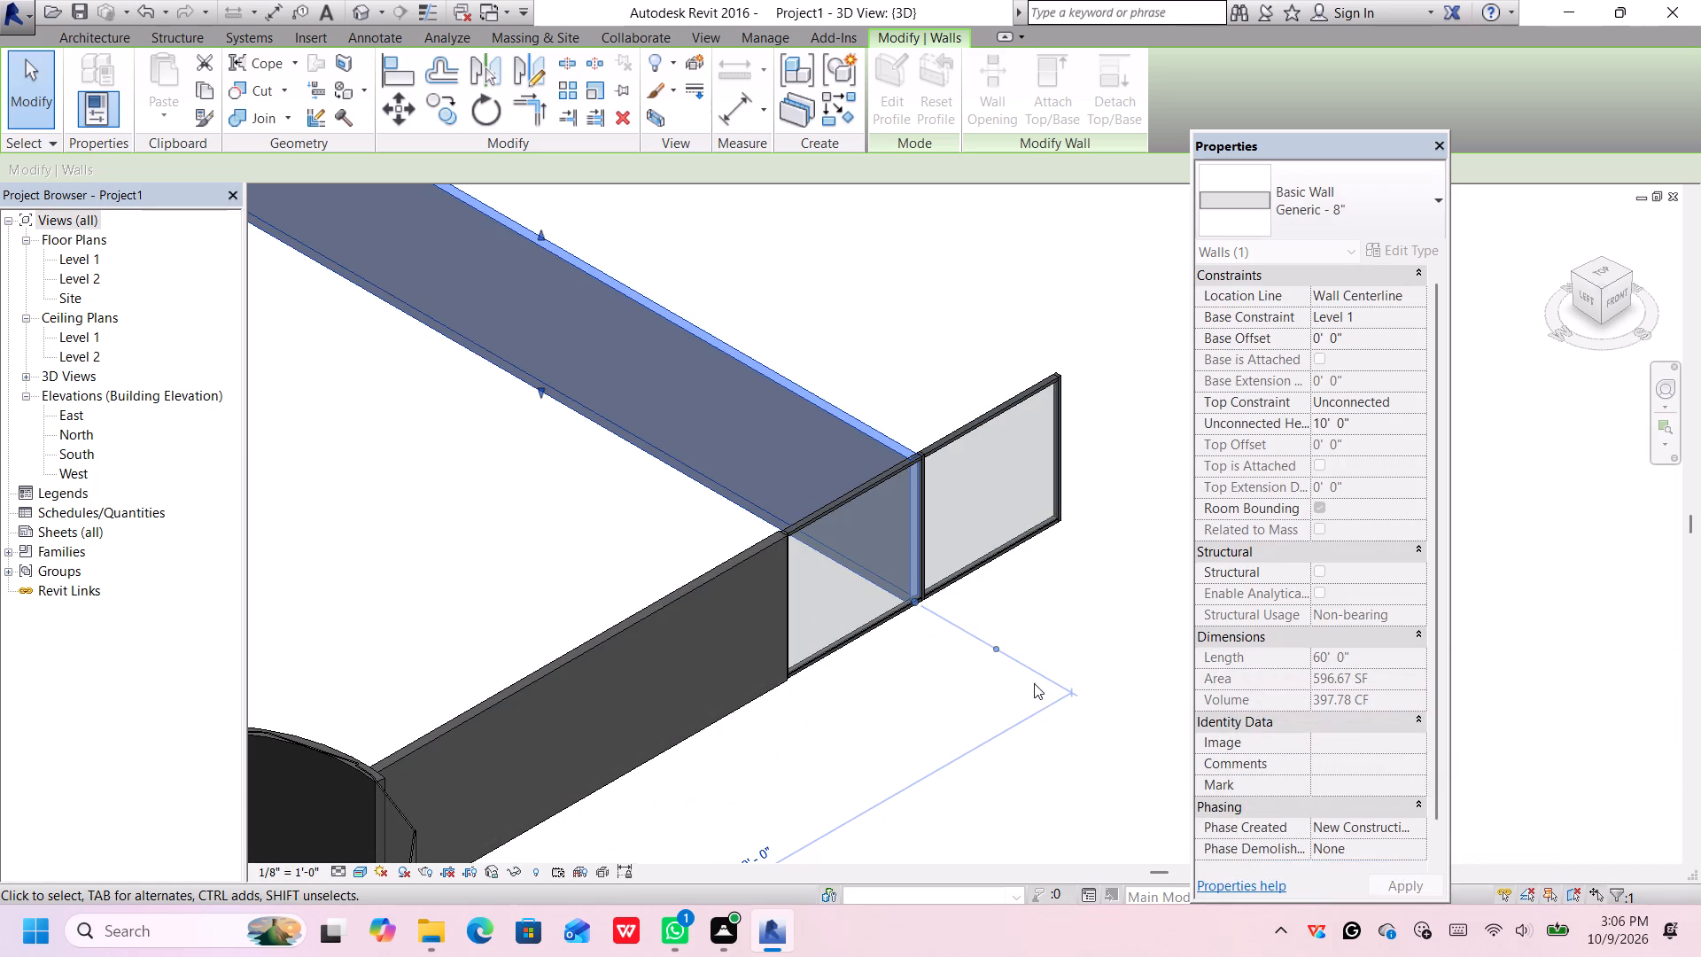
# Delete the Storefront curtain wall, including its overhanging panel and mullions, from the east end of the front wall.
pyautogui.click(943, 445)
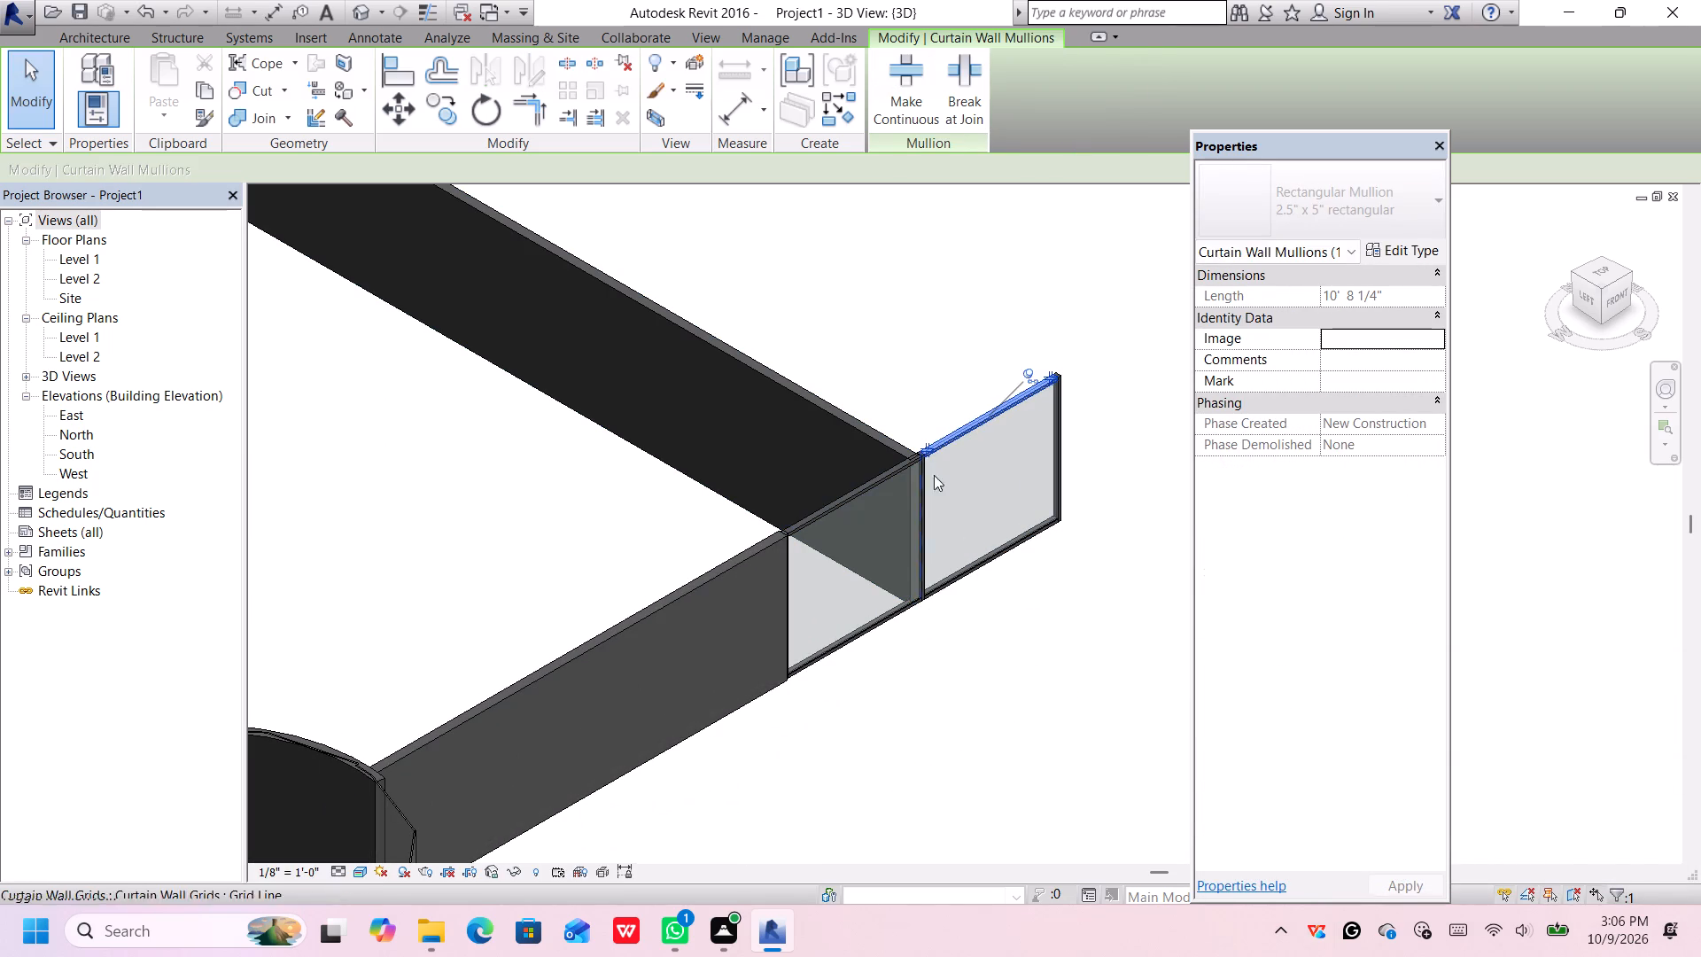
pyautogui.moveTo(1111, 346); pyautogui.dragTo(956, 527)
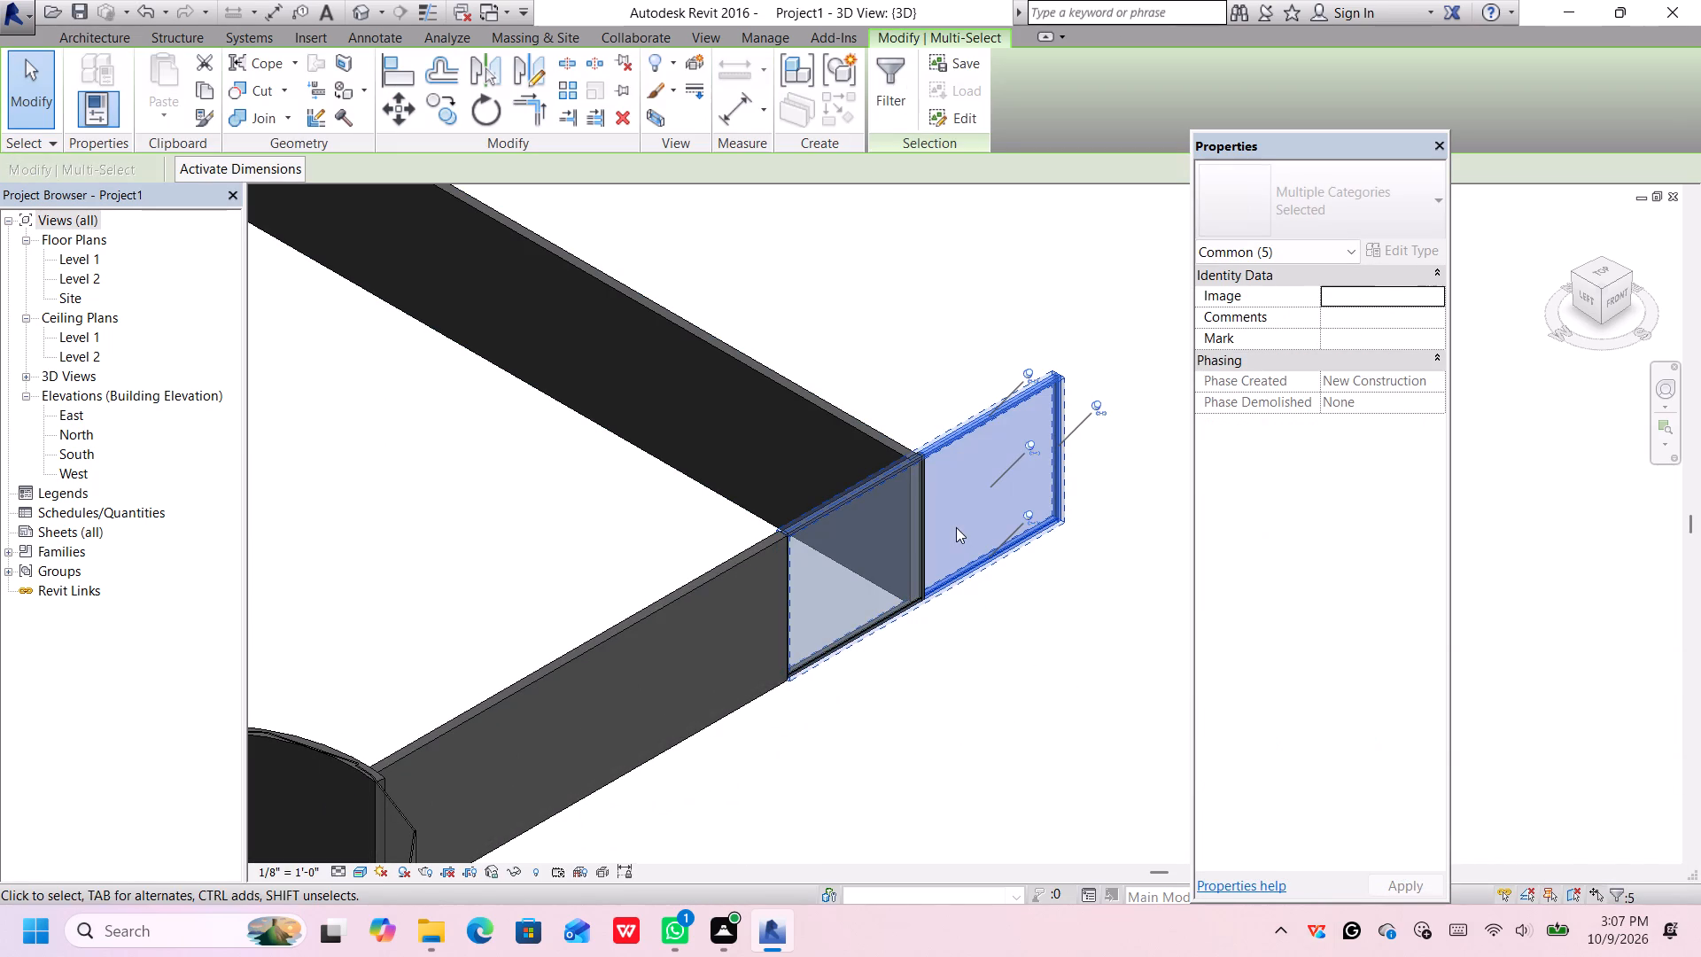
pyautogui.press('Delete')
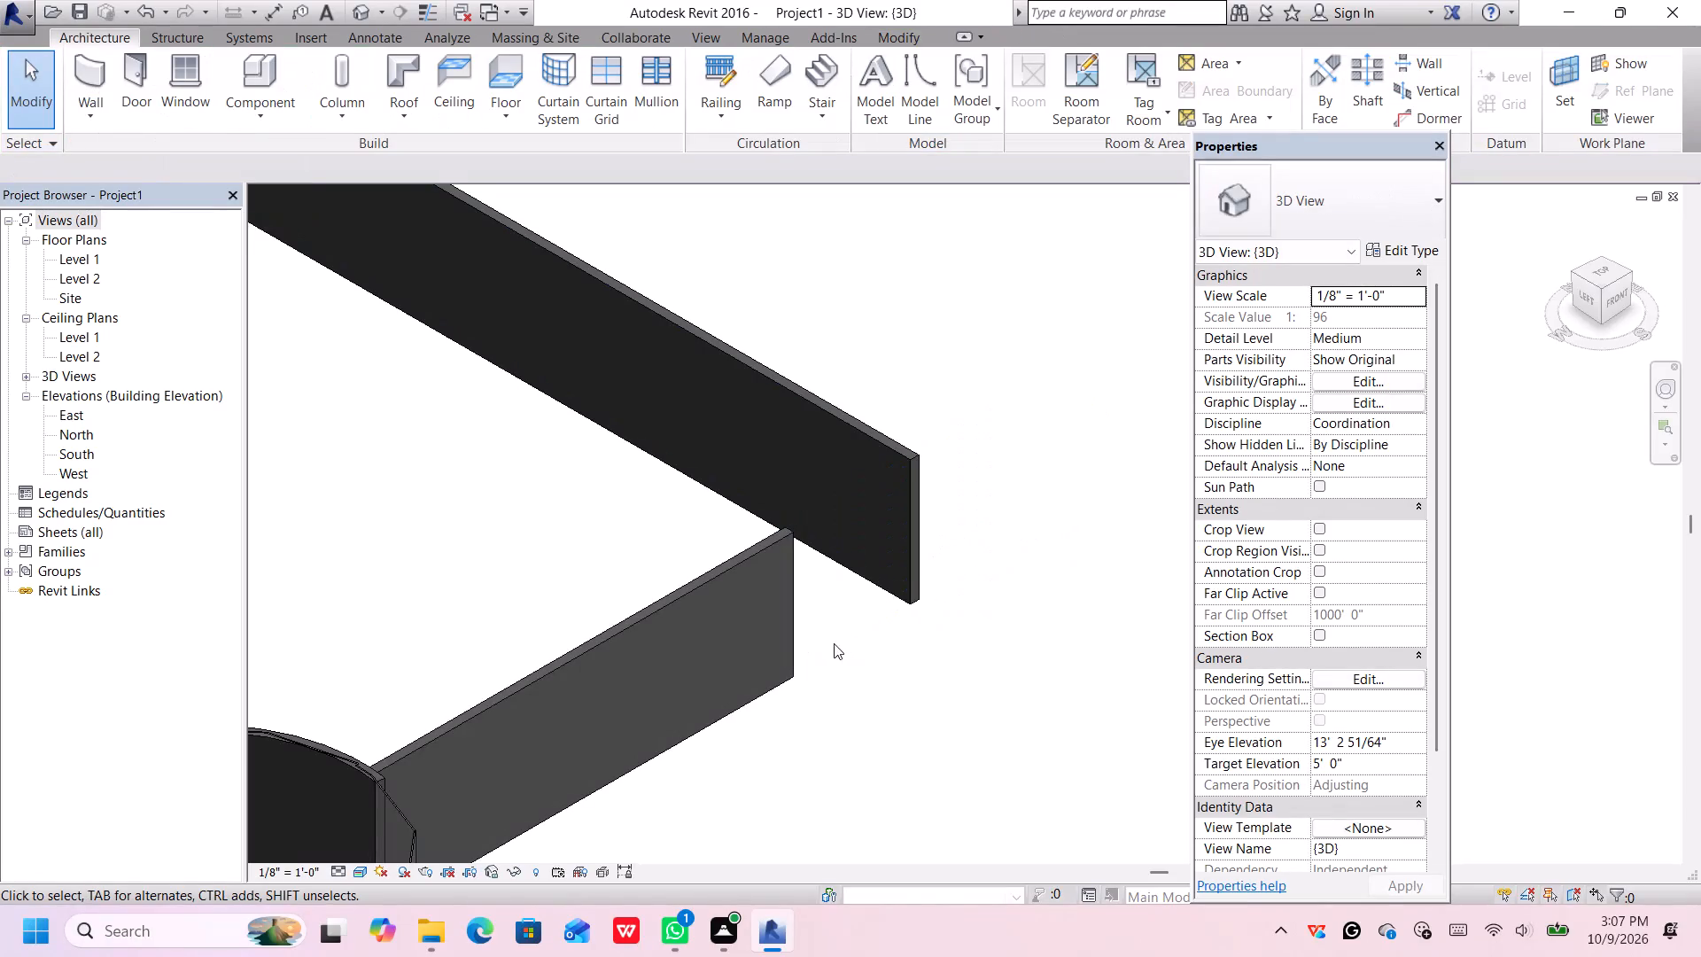
# Examine the open southeast corner and the overall wall layout in 3D, closing the notification that covers the view.
pyautogui.scroll(1, 834, 643)
pyautogui.scroll(-5, 834, 643)
pyautogui.scroll(2, 842, 628)
pyautogui.scroll(-1, 842, 628)
pyautogui.scroll(1, 842, 645)
pyautogui.moveTo(843, 646); pyautogui.dragTo(1172, 573, button='middle')
pyautogui.scroll(-1, 1172, 573)
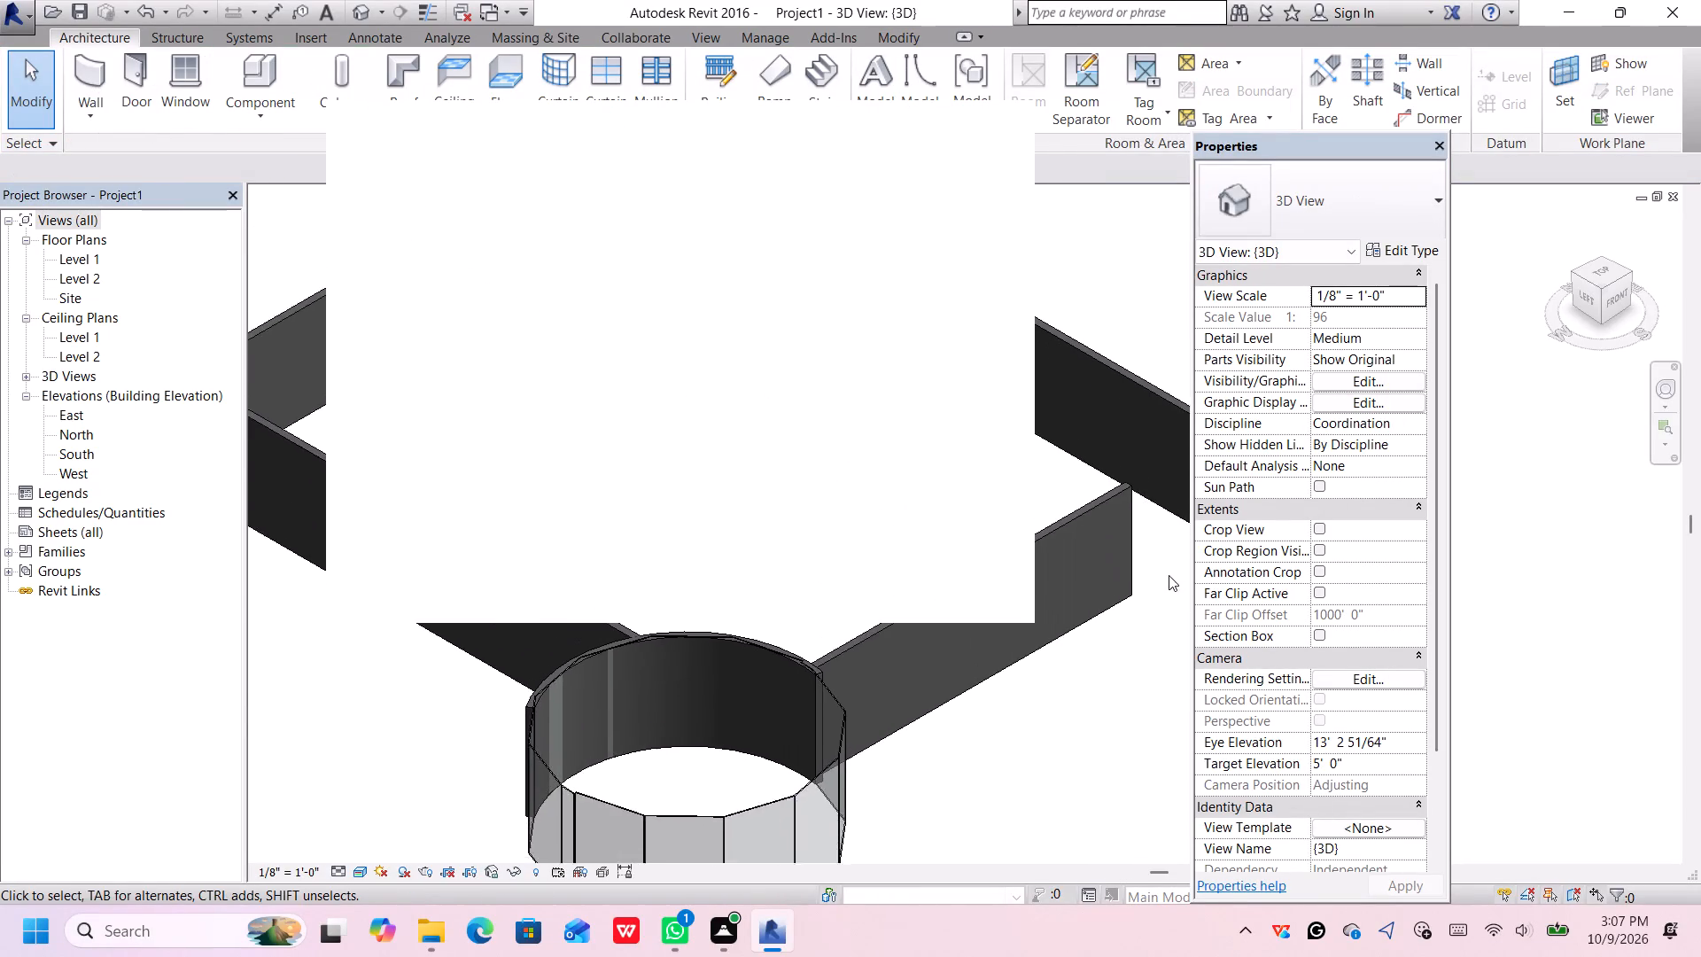
pyautogui.scroll(-1, 1169, 575)
pyautogui.scroll(2, 1164, 578)
pyautogui.scroll(-1, 1157, 578)
pyautogui.click(993, 133)
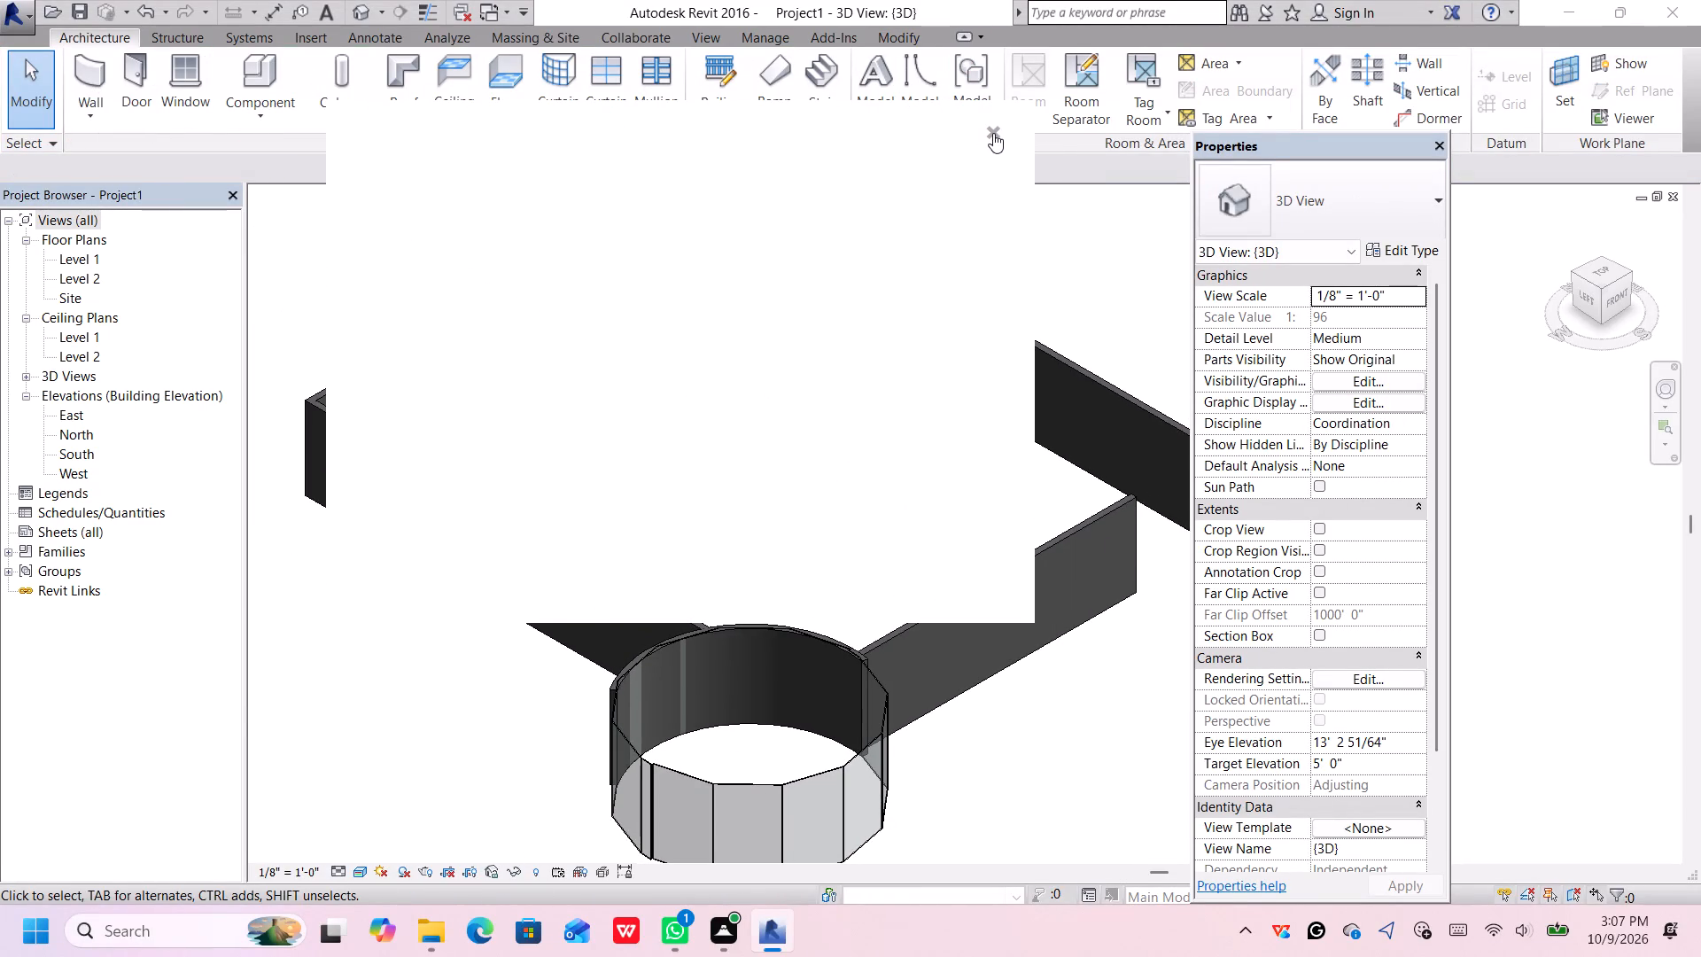
# Set the length of the front wall segment beside the circular glazing to 20'.
pyautogui.click(1052, 541)
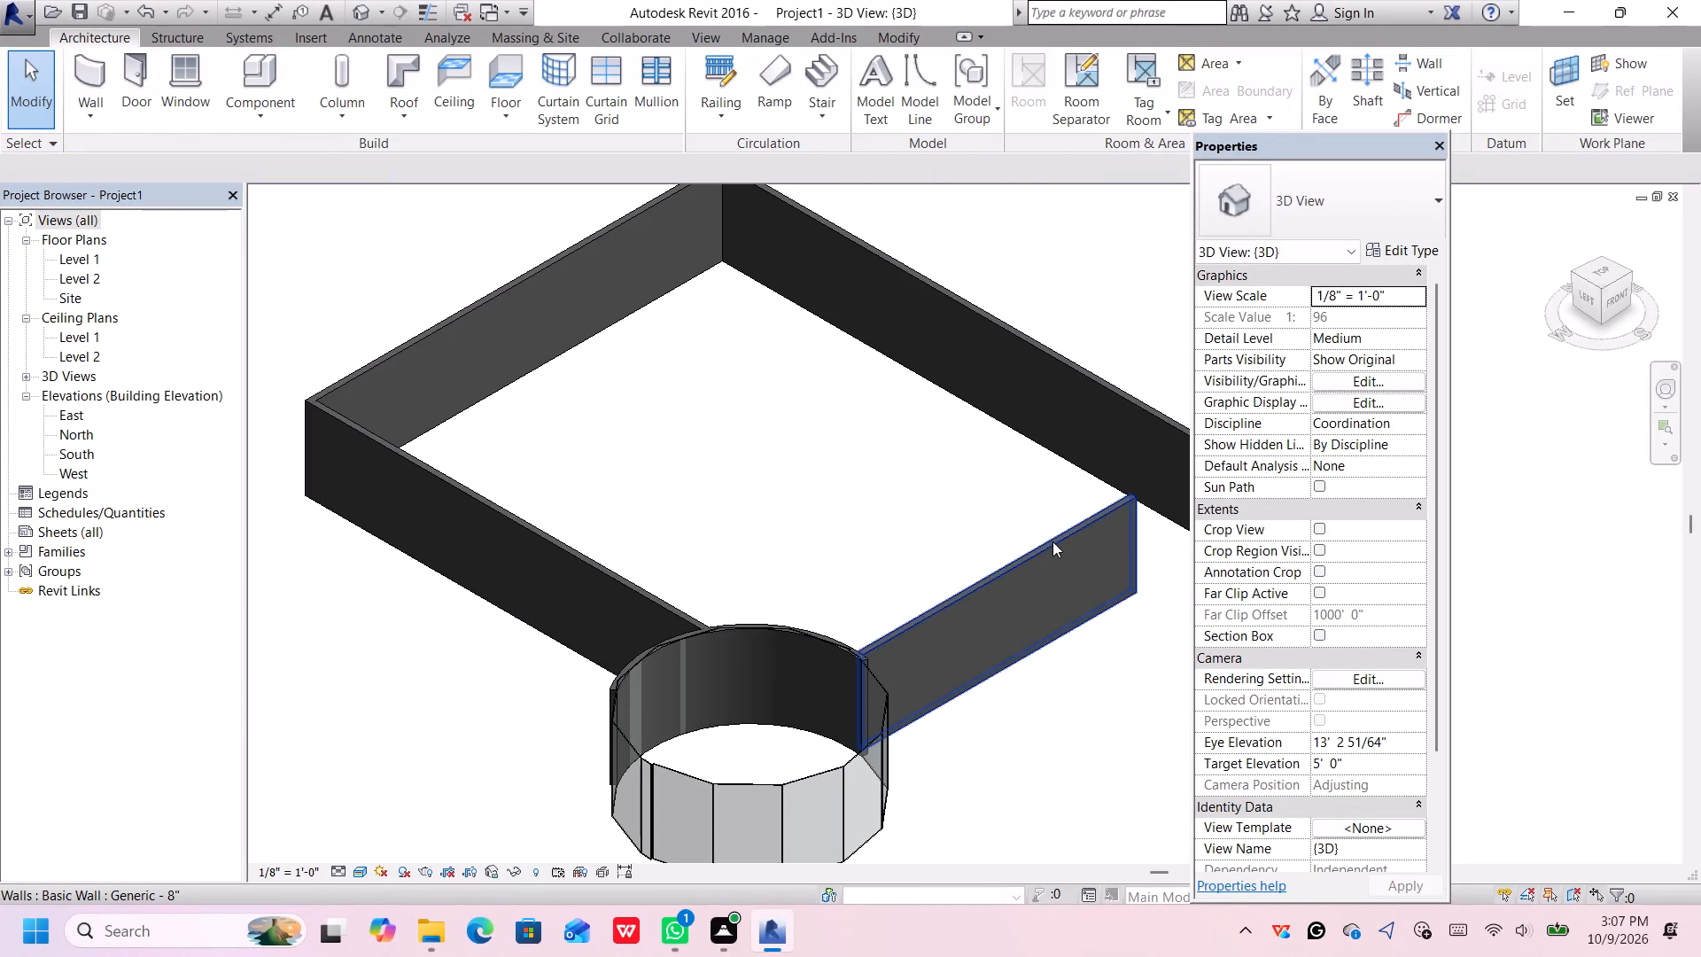
pyautogui.moveTo(1053, 601); pyautogui.dragTo(961, 475, button='middle')
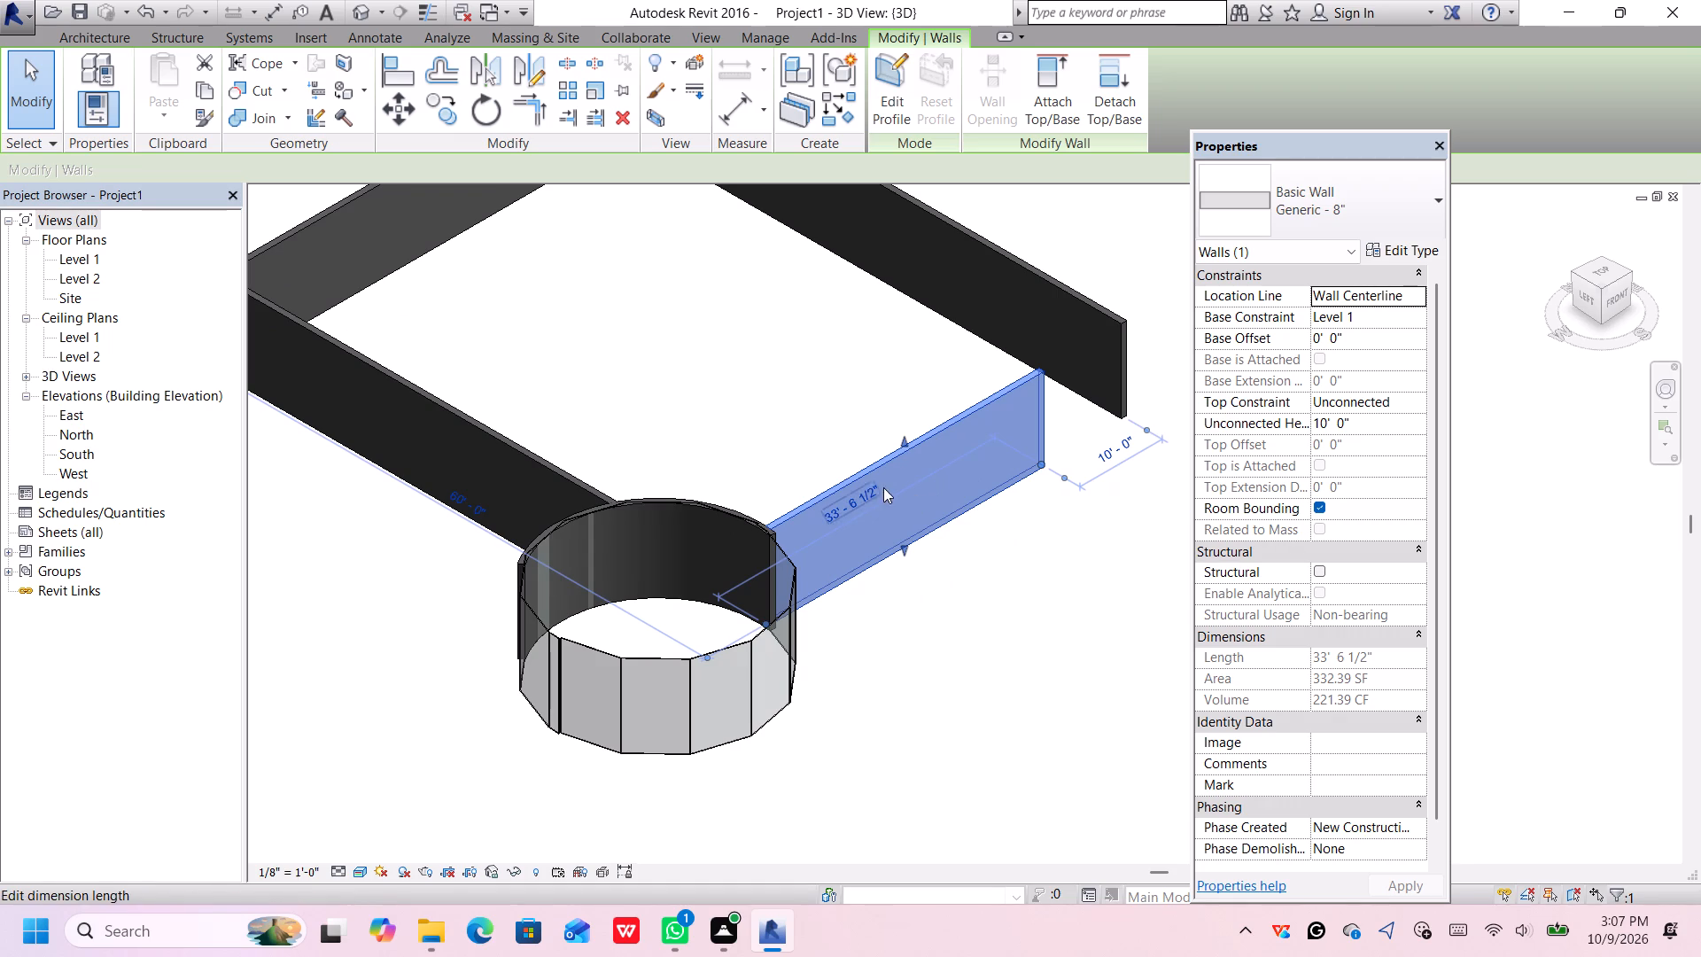
pyautogui.click(864, 491)
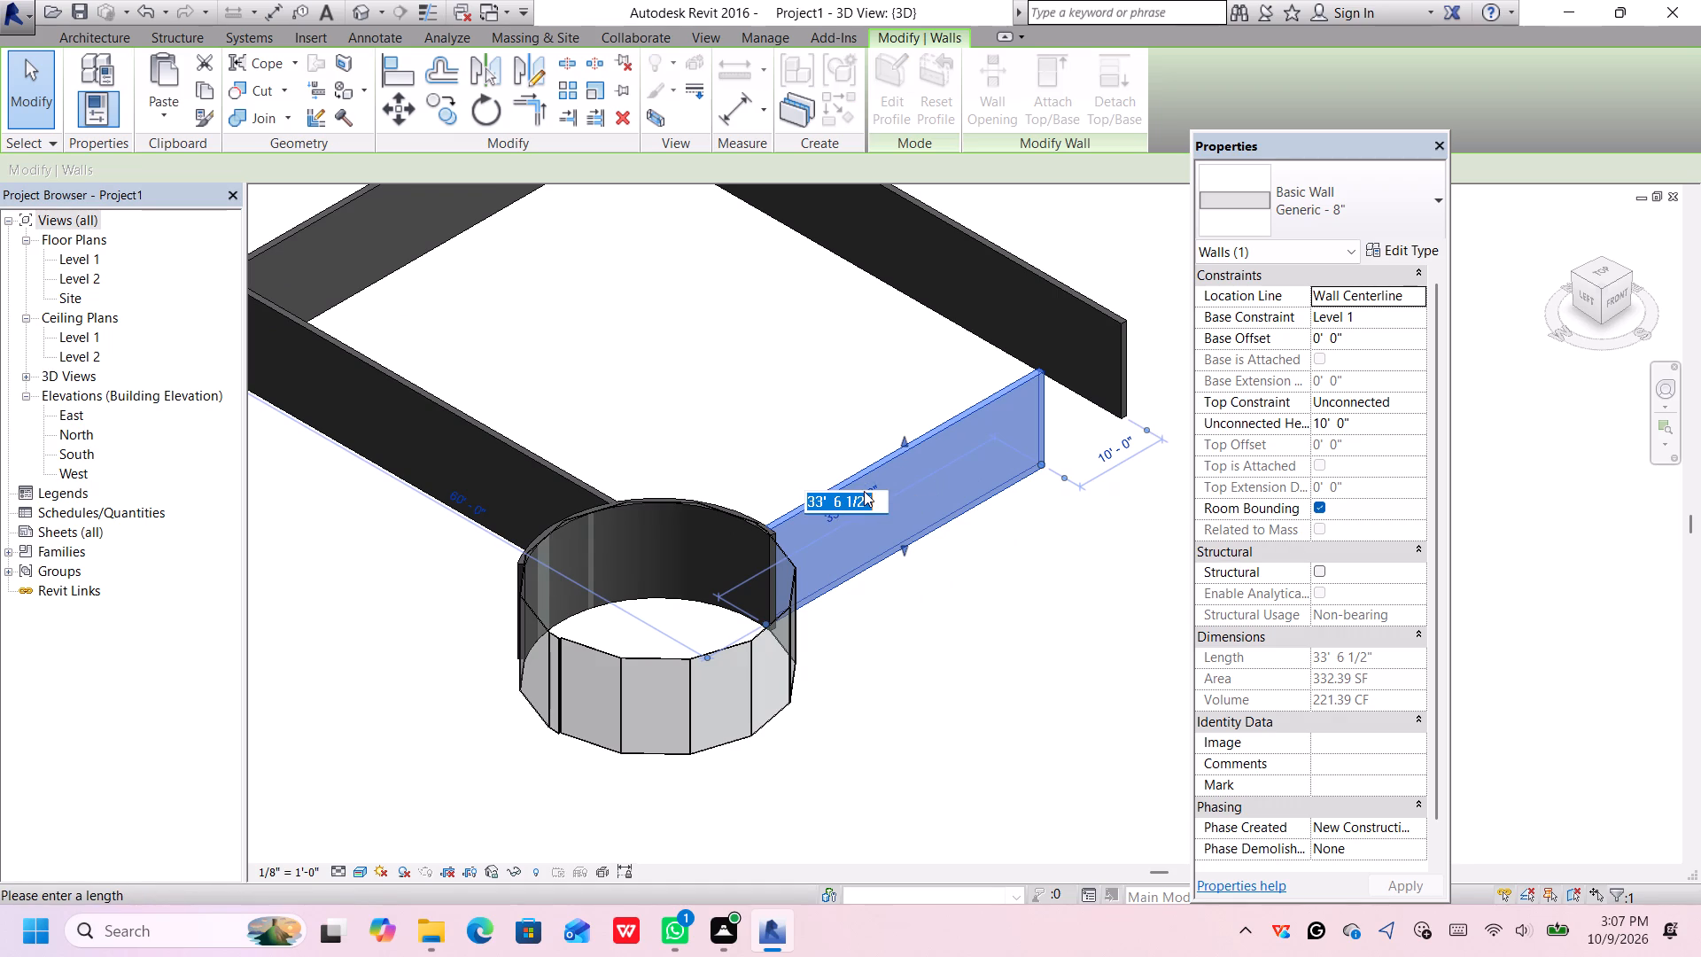
pyautogui.press('BackSpace')
pyautogui.write("20'")
pyautogui.press('Return')
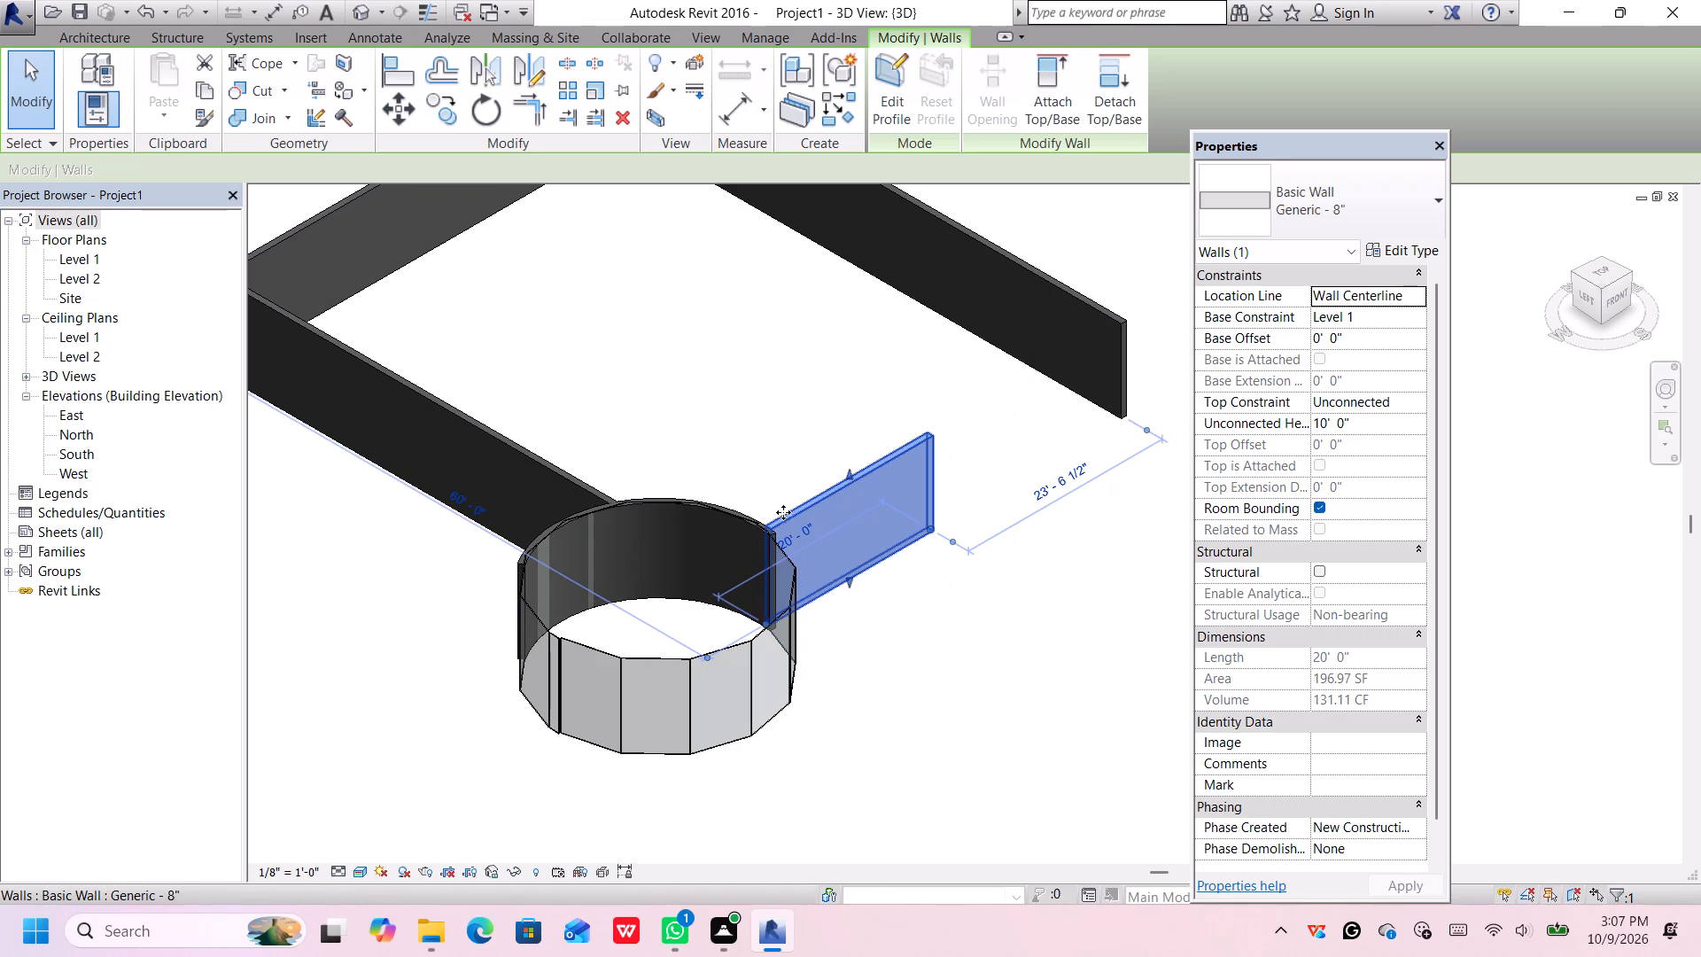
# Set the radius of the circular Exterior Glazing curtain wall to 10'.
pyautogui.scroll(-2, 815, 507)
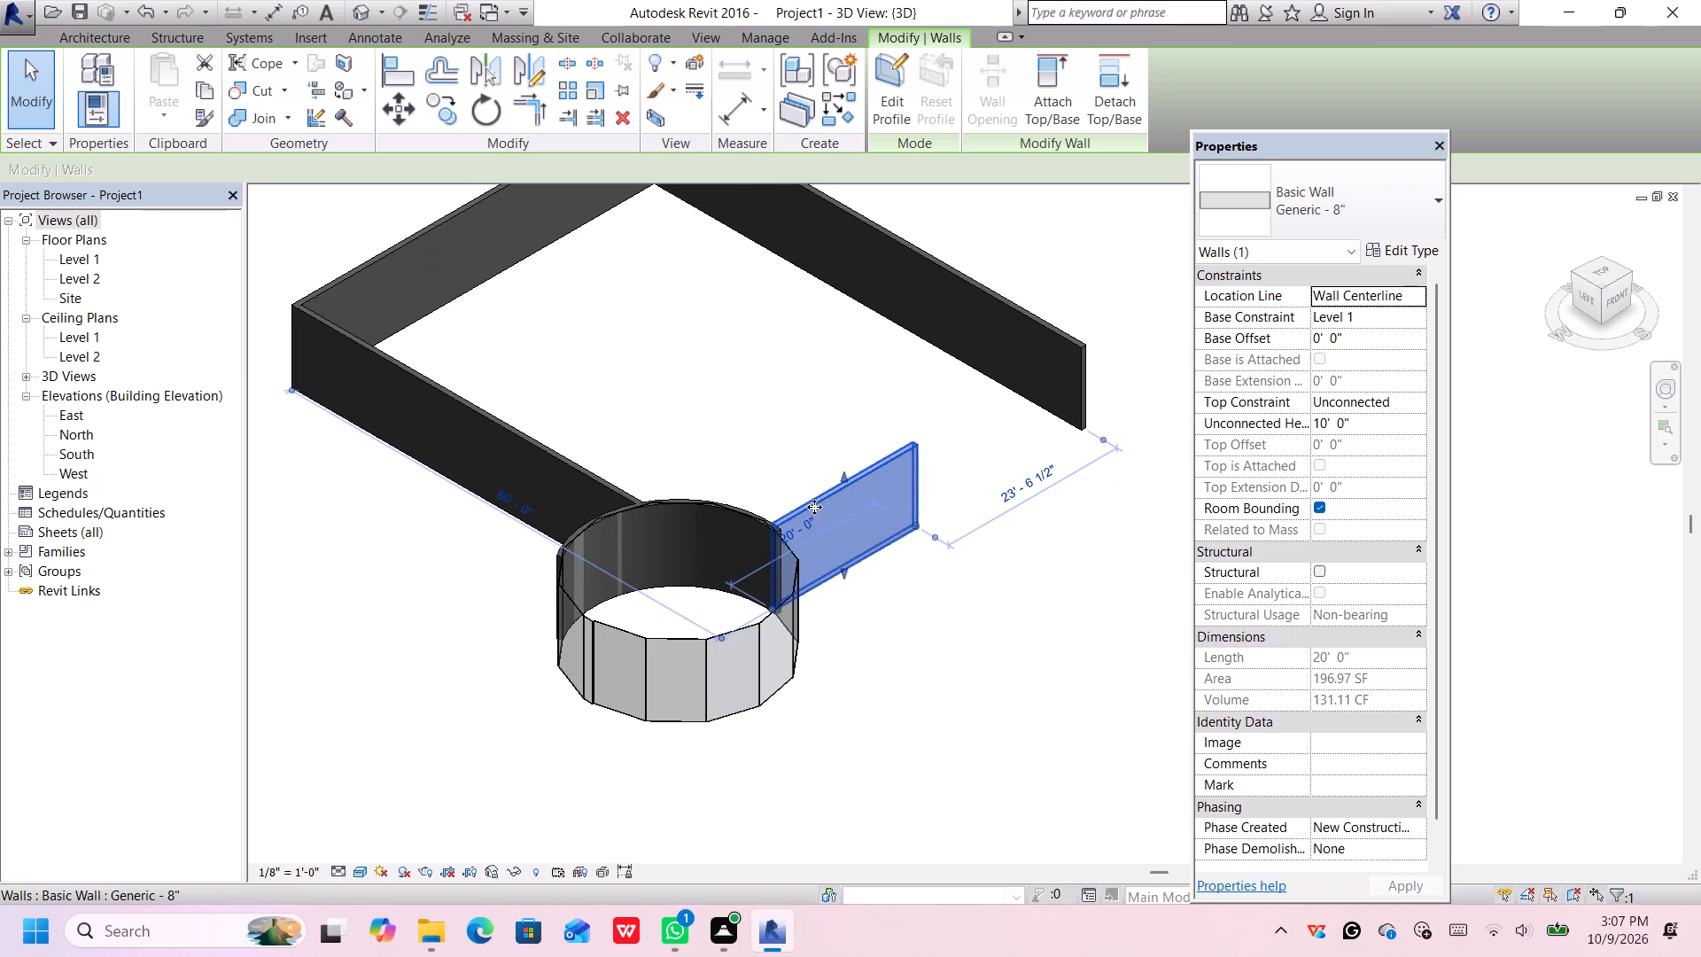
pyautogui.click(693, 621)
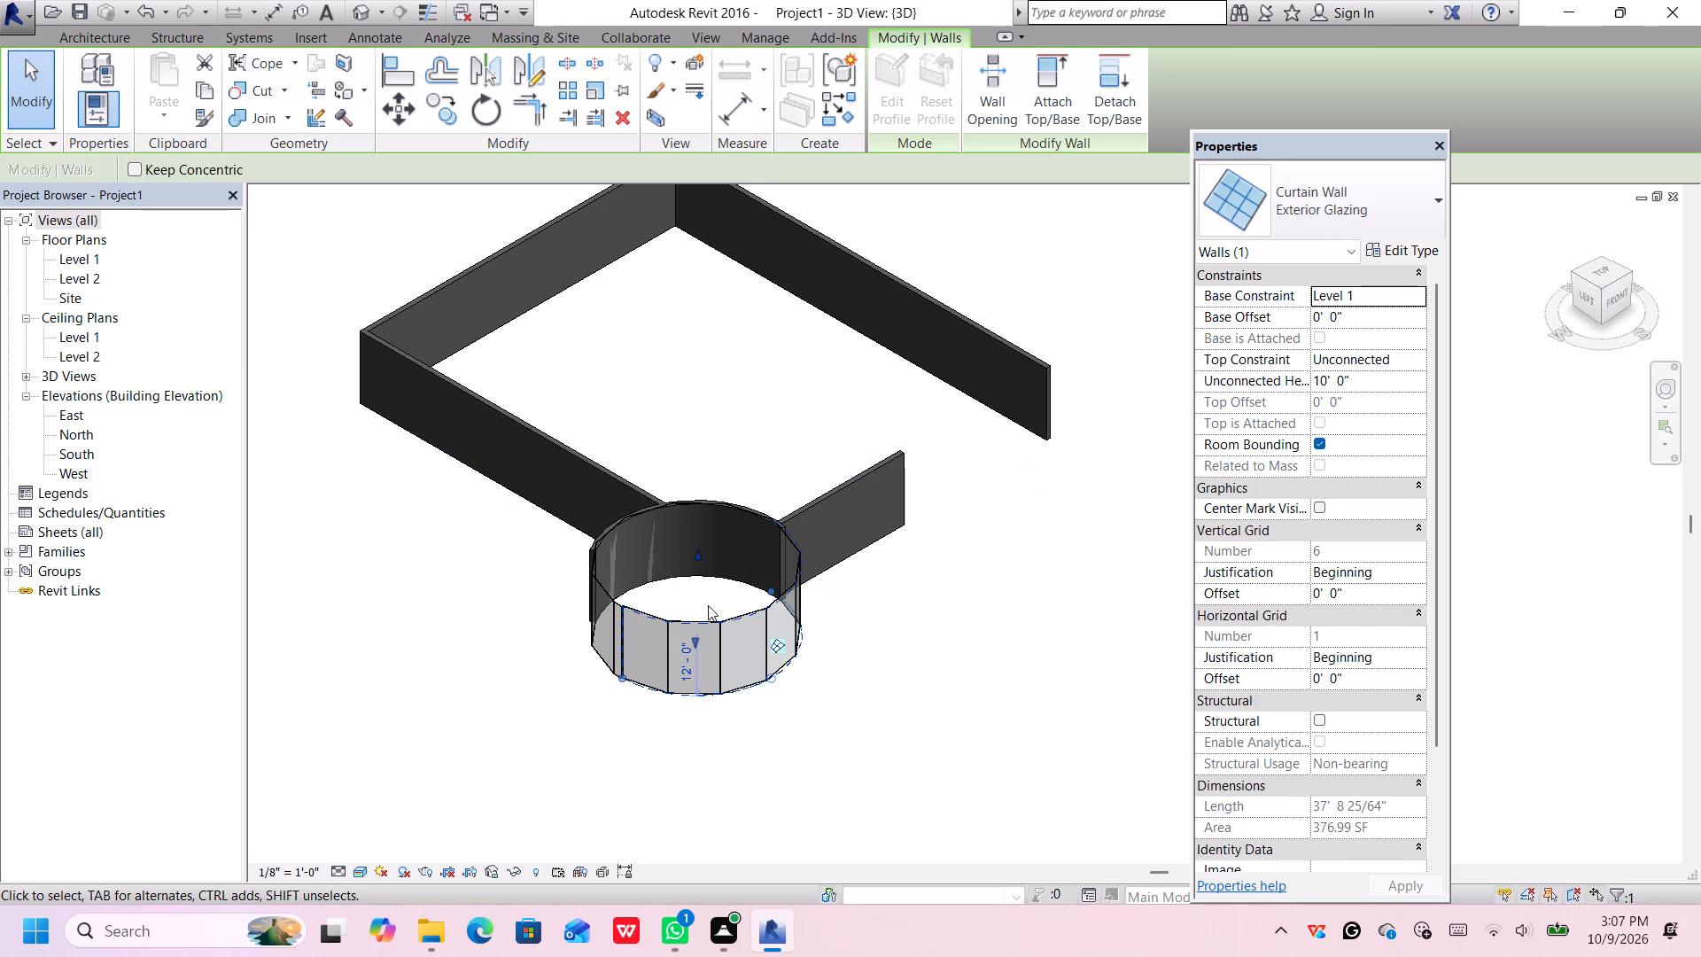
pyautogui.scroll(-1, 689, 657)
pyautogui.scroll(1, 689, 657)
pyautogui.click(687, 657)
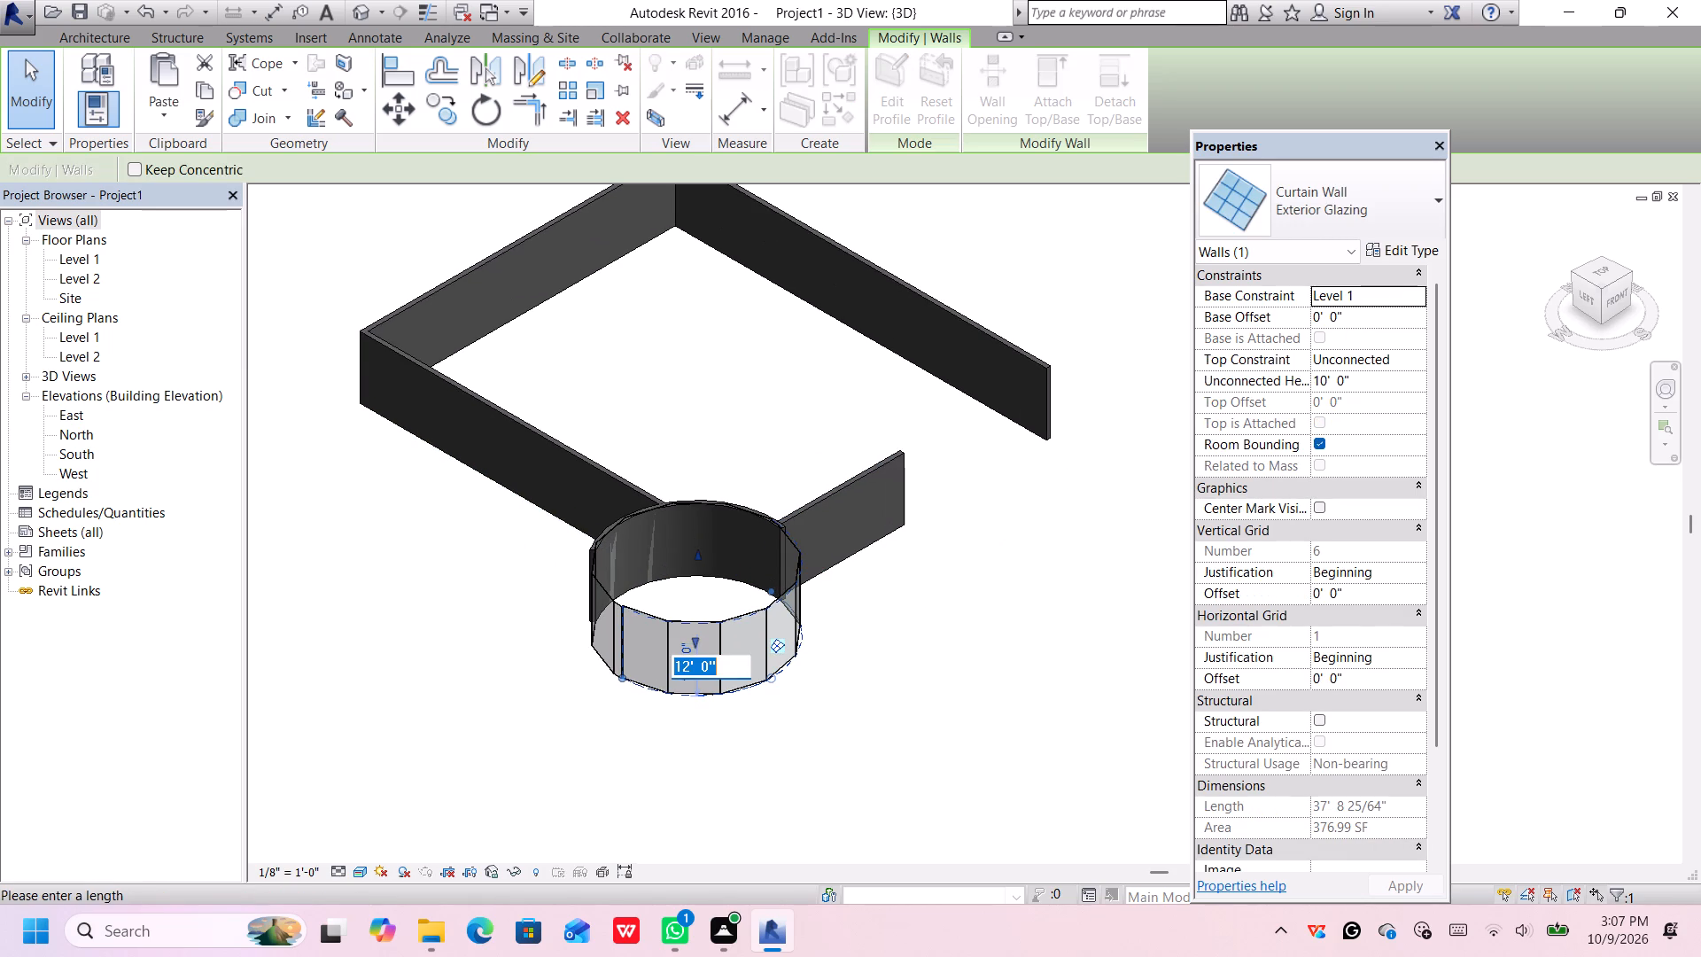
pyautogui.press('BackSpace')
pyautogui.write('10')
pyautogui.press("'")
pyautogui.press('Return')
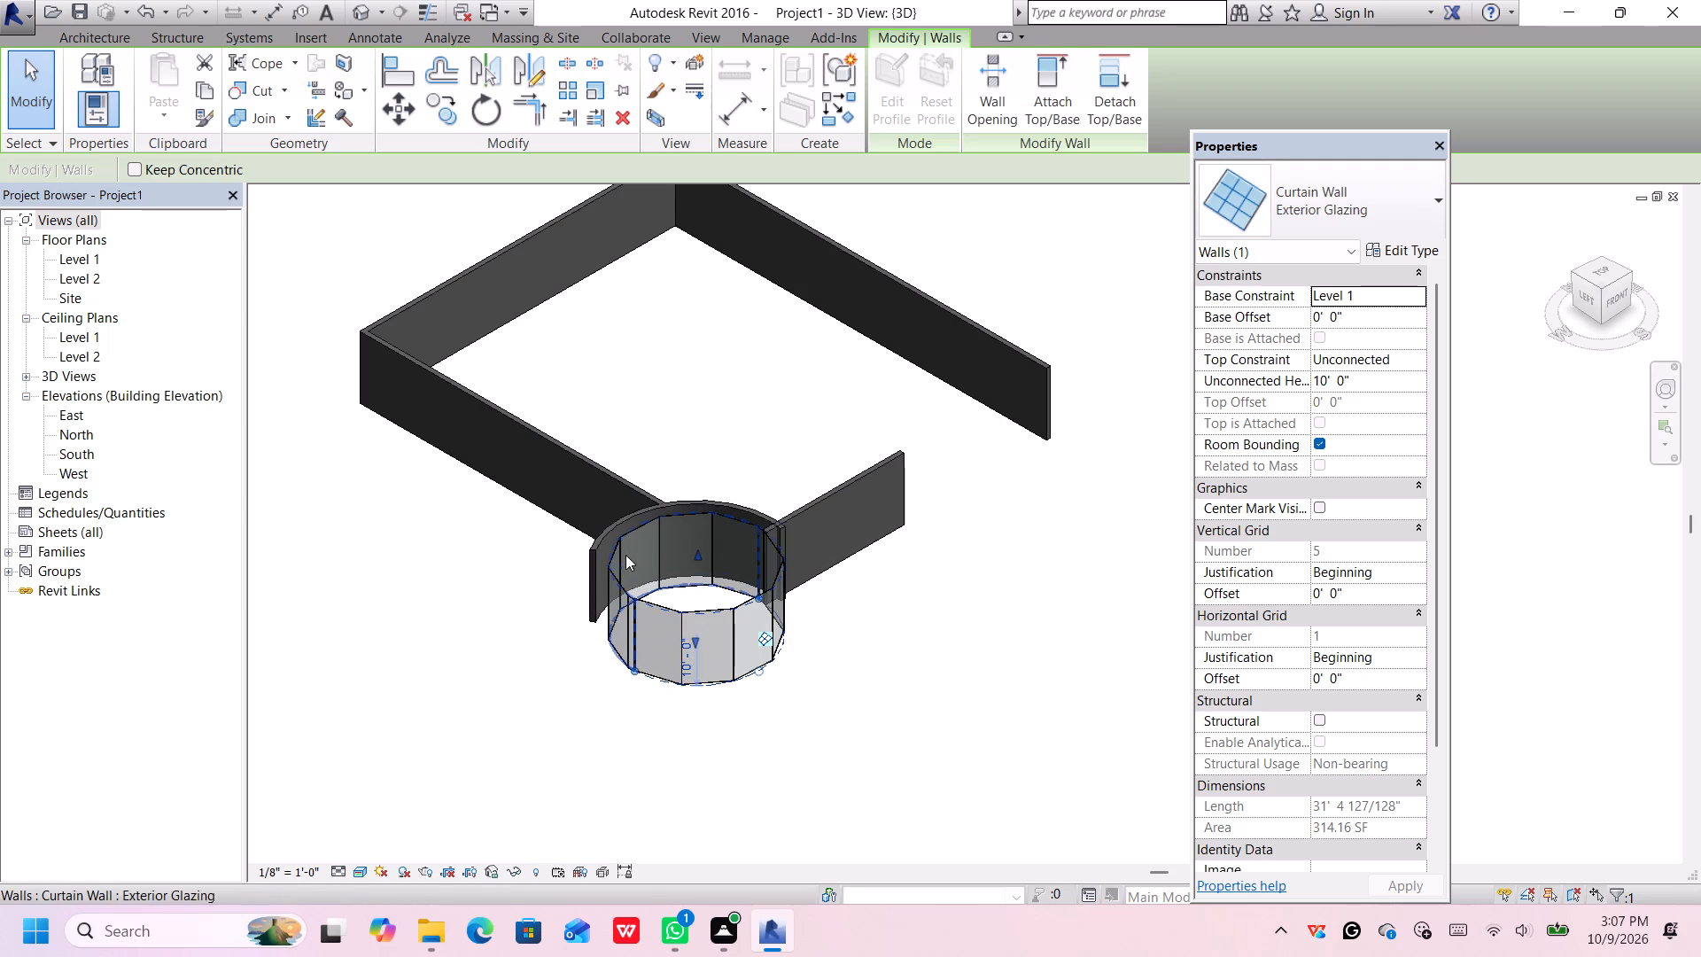
# Shorten the curved Generic - 8" wall behind the glazing to about 15' 2", ending it at the west wall.
pyautogui.scroll(5, 645, 525)
pyautogui.click(646, 502)
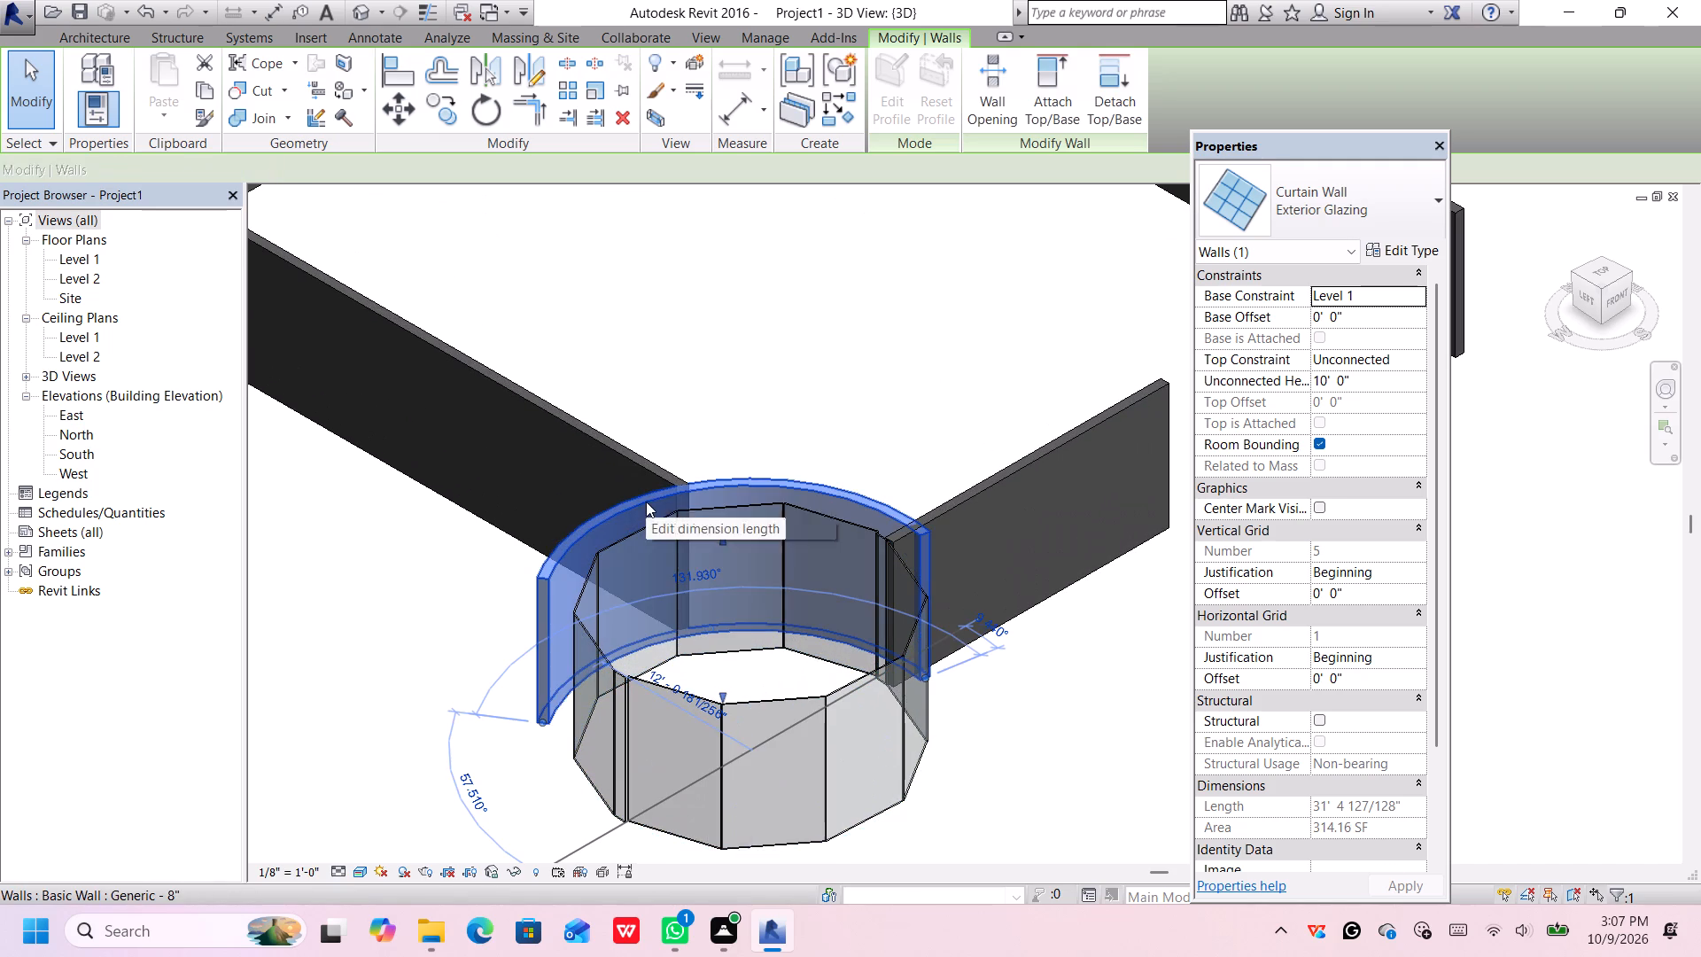
pyautogui.moveTo(542, 721); pyautogui.dragTo(659, 567)
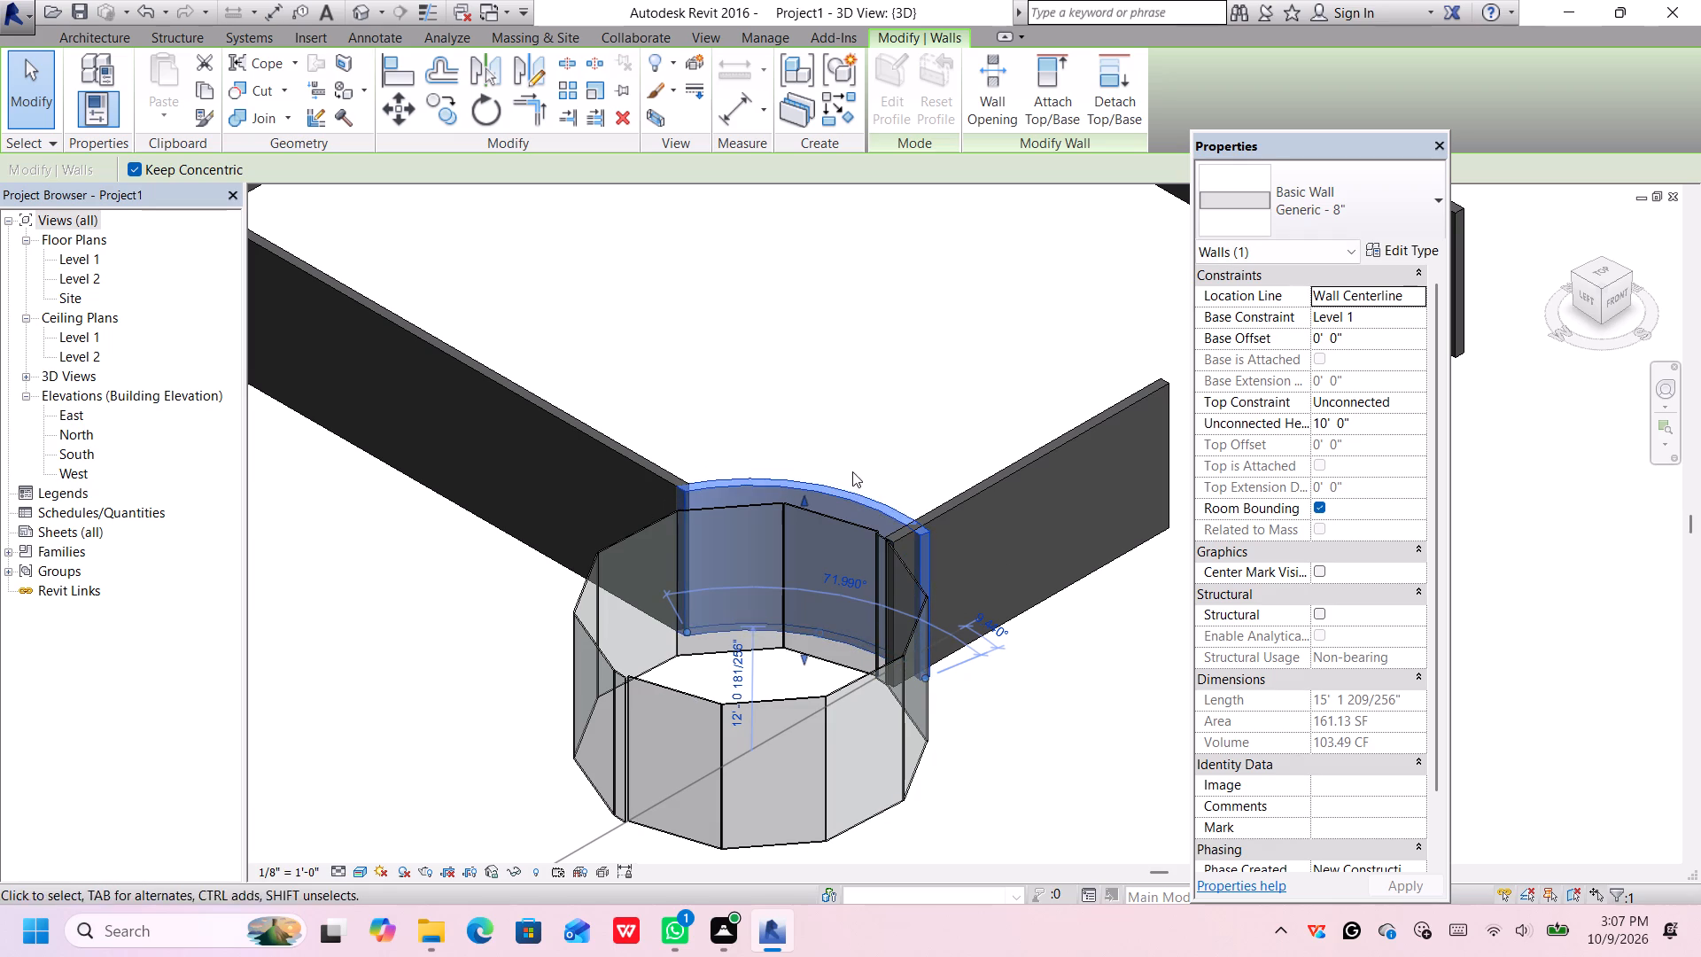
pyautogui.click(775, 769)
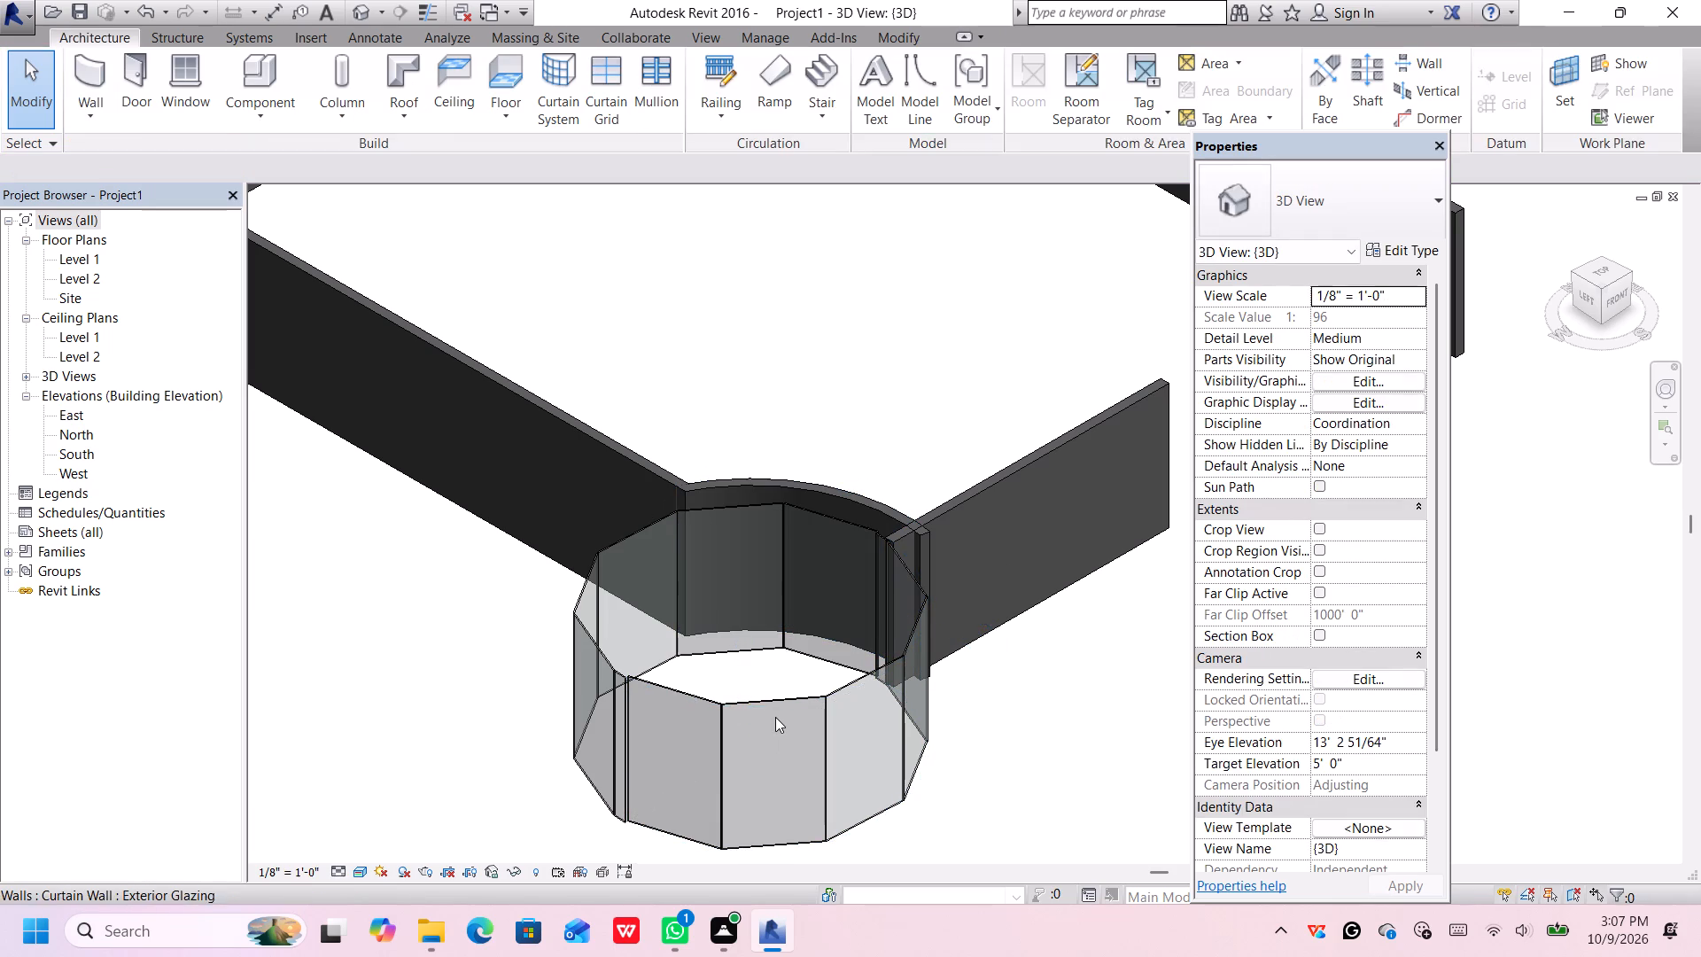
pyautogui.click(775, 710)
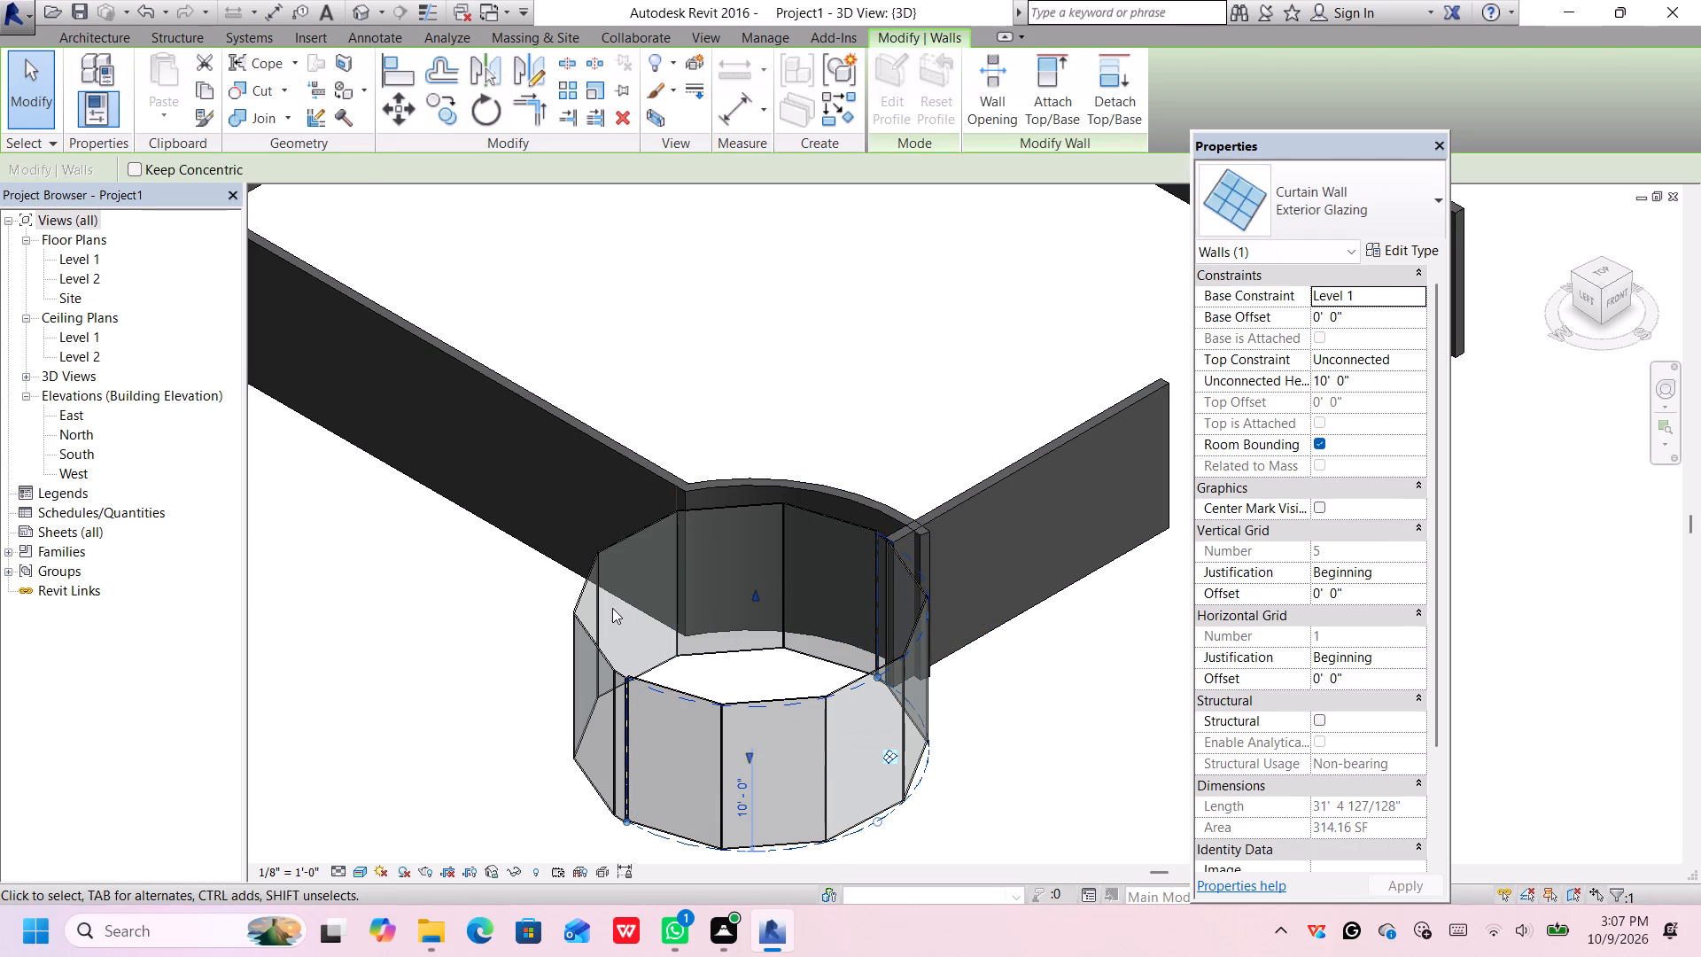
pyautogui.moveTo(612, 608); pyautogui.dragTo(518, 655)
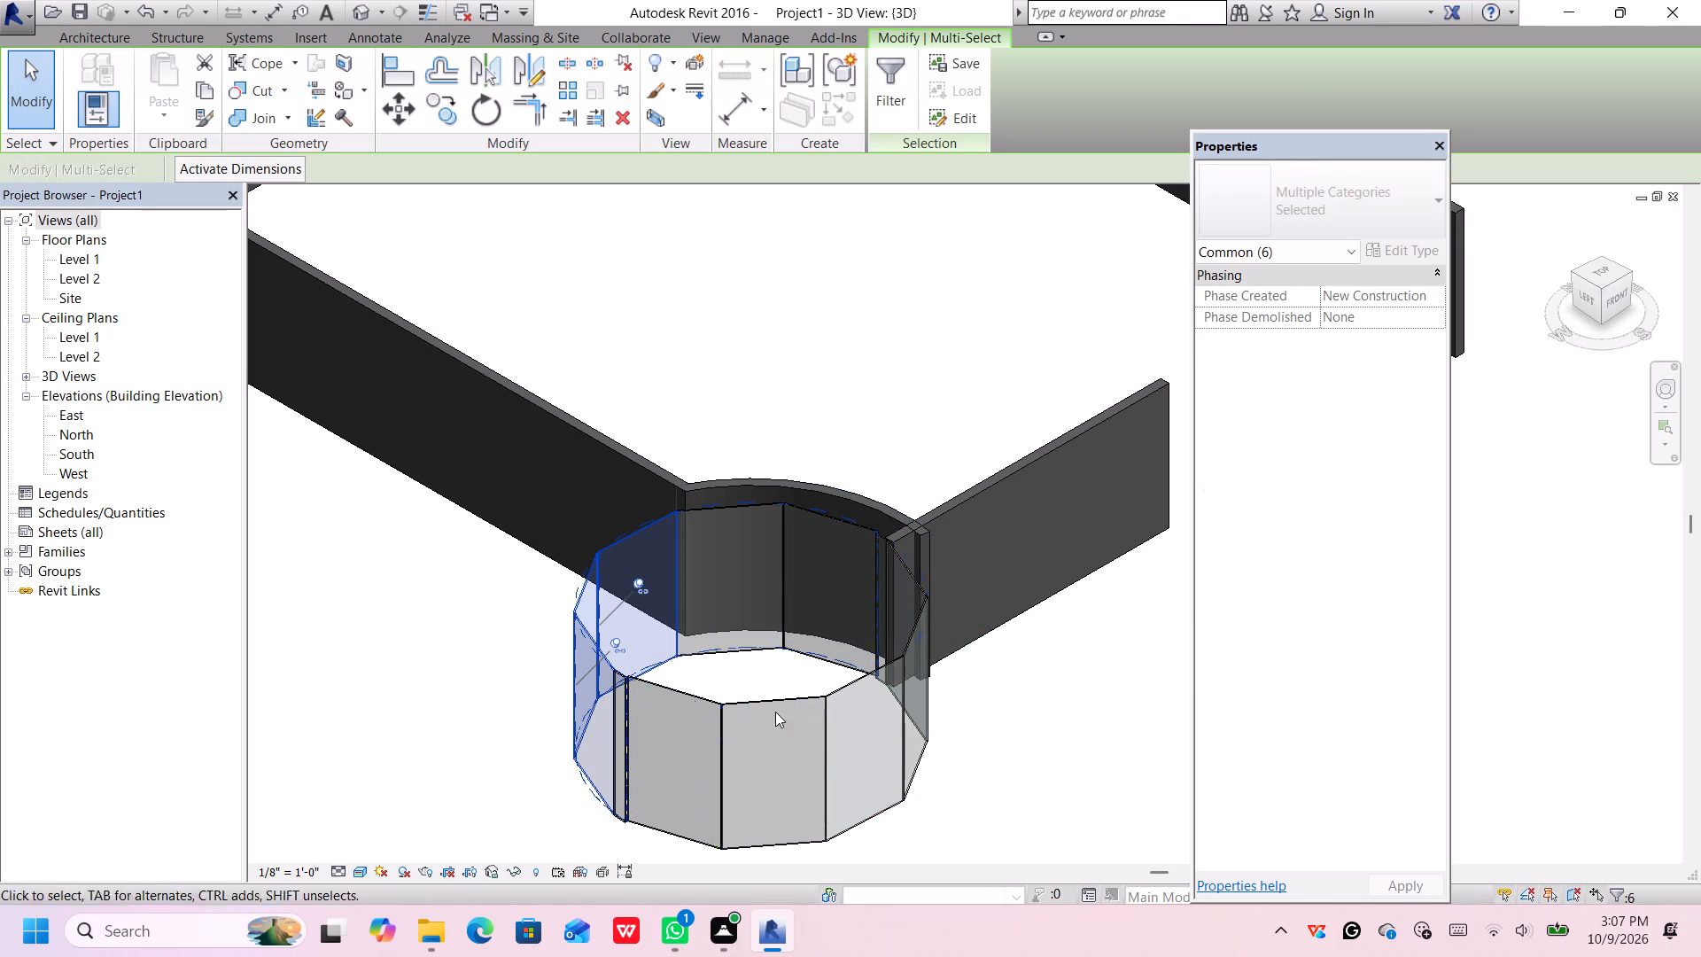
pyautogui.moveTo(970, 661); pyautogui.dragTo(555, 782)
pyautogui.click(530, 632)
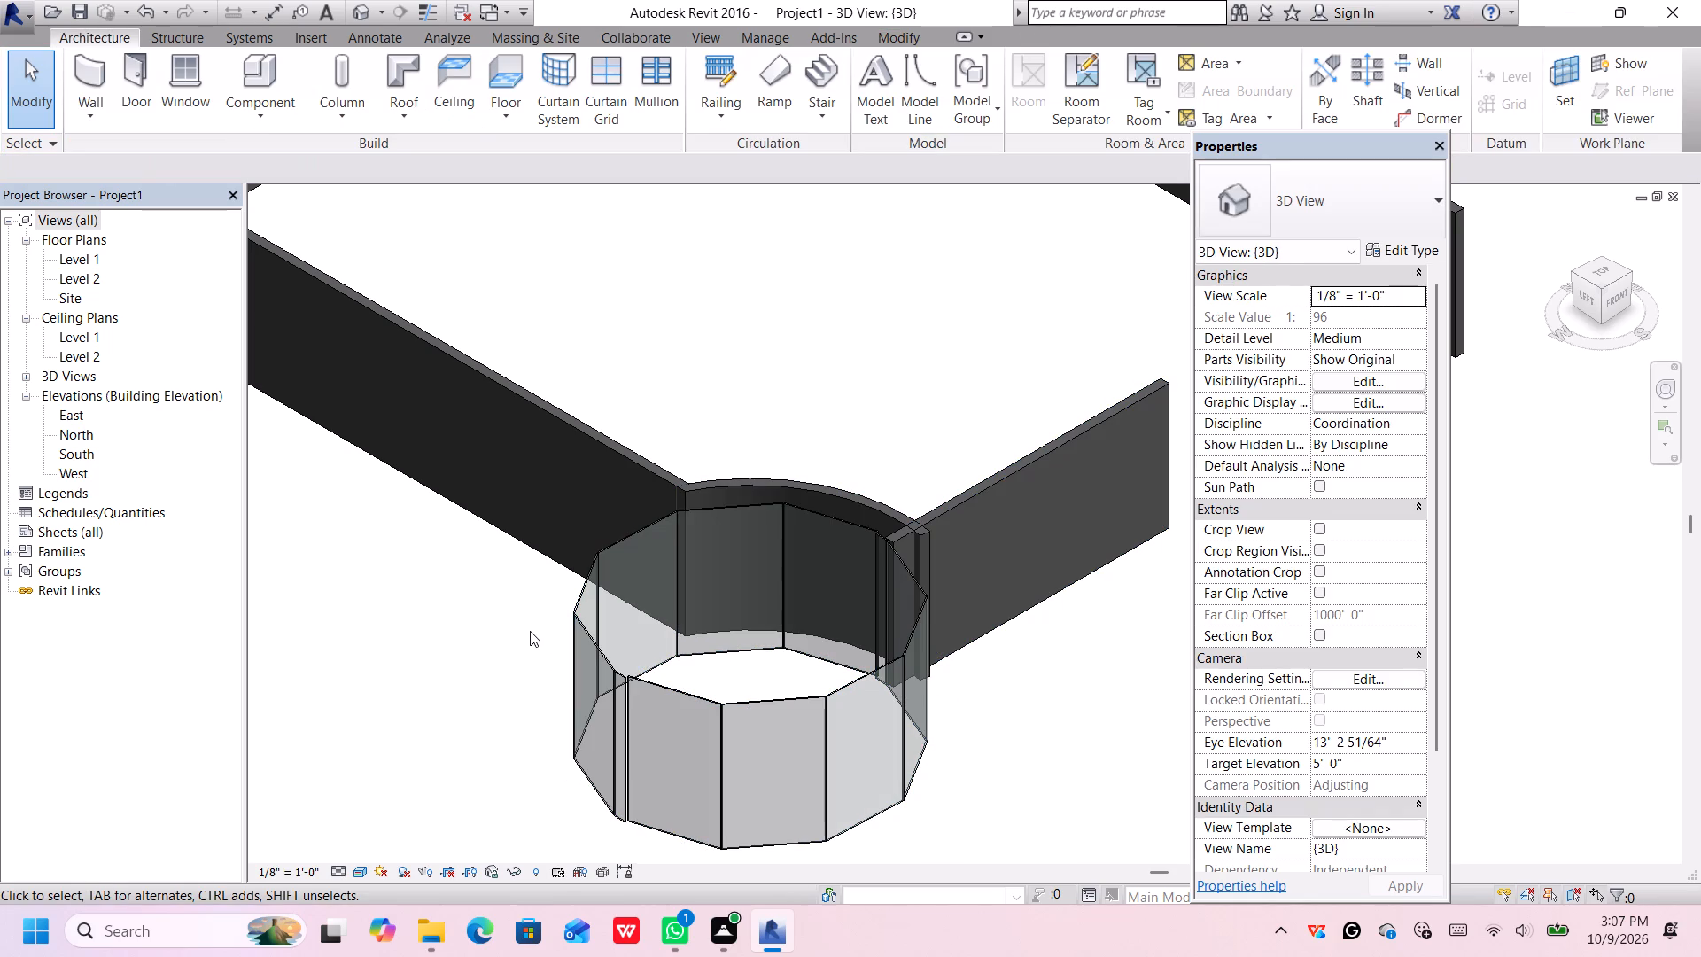
# Delete both halves of the circular Exterior Glazing curtain wall from the southwest corner.
pyautogui.click(713, 714)
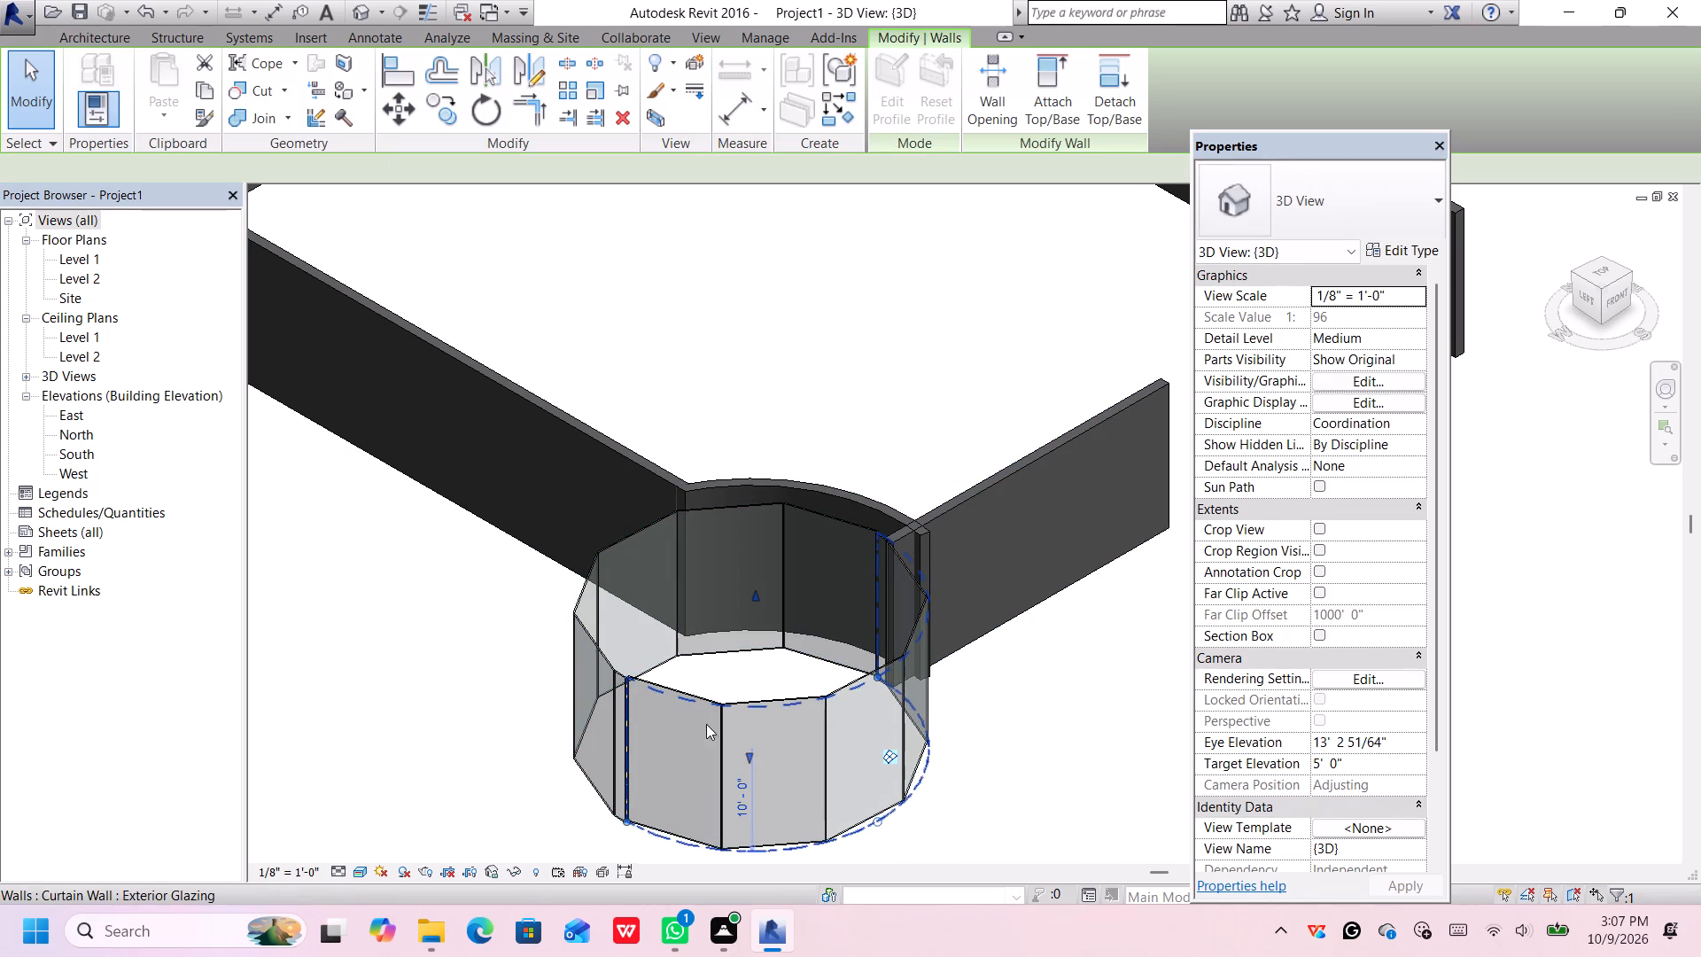
pyautogui.scroll(6, 639, 805)
pyautogui.middleClick(632, 813)
pyautogui.moveTo(632, 813); pyautogui.dragTo(631, 704, button='middle')
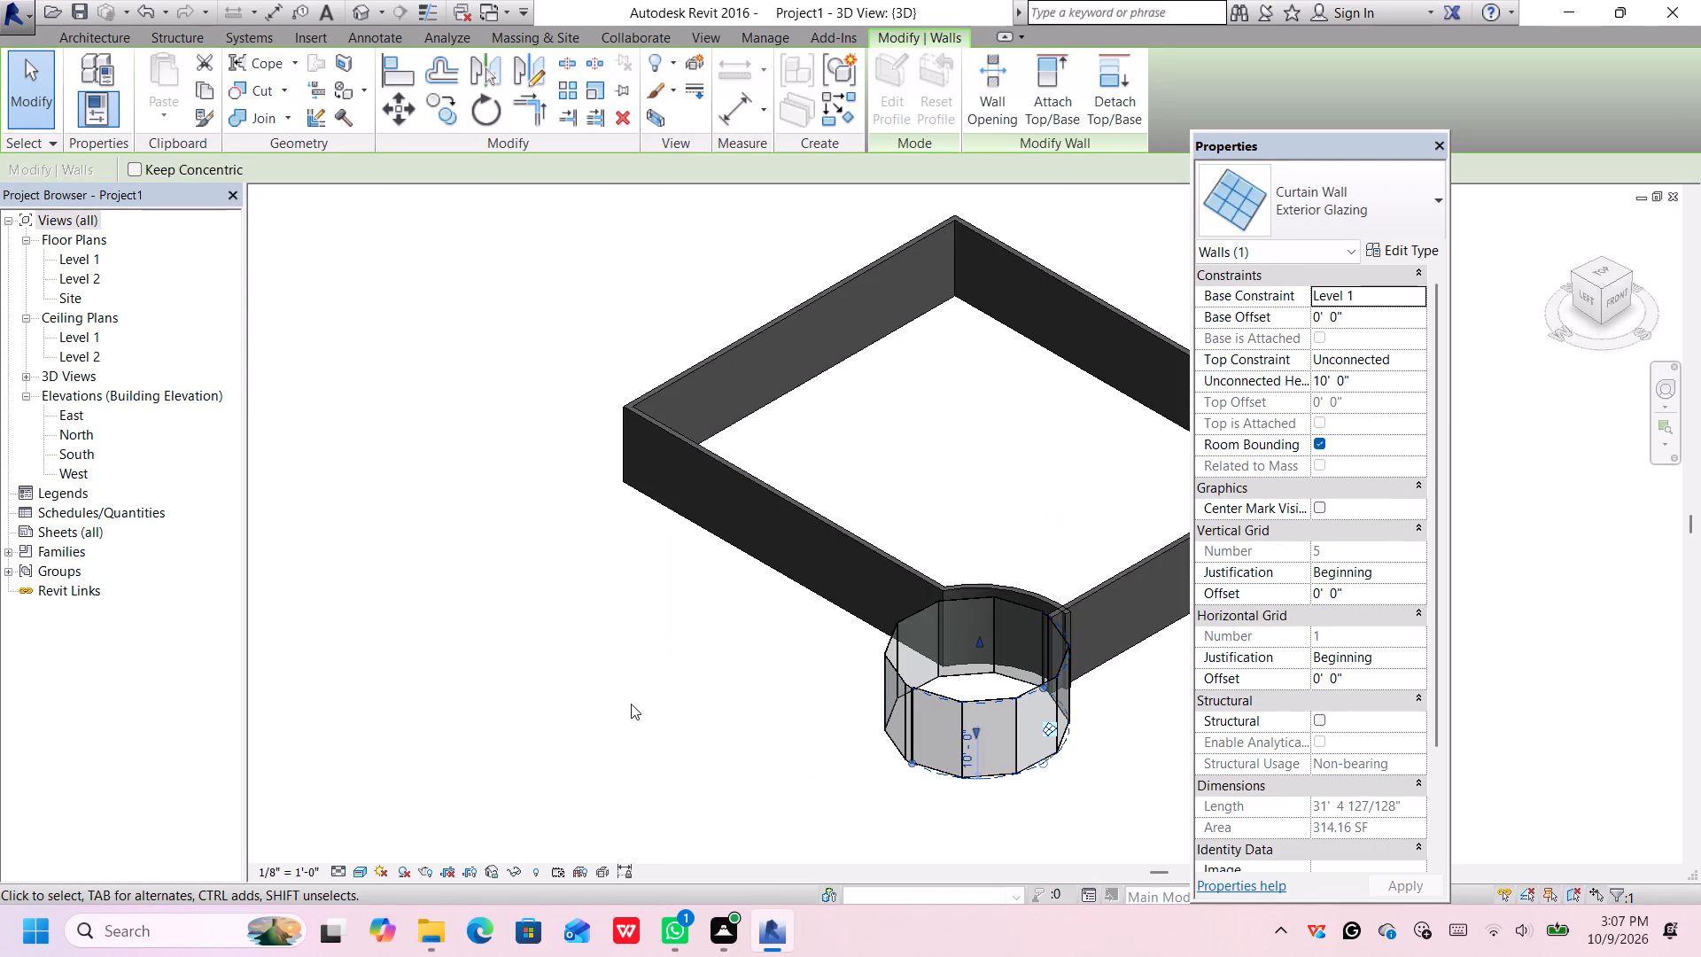
pyautogui.scroll(4, 1065, 815)
pyautogui.scroll(10, 874, 750)
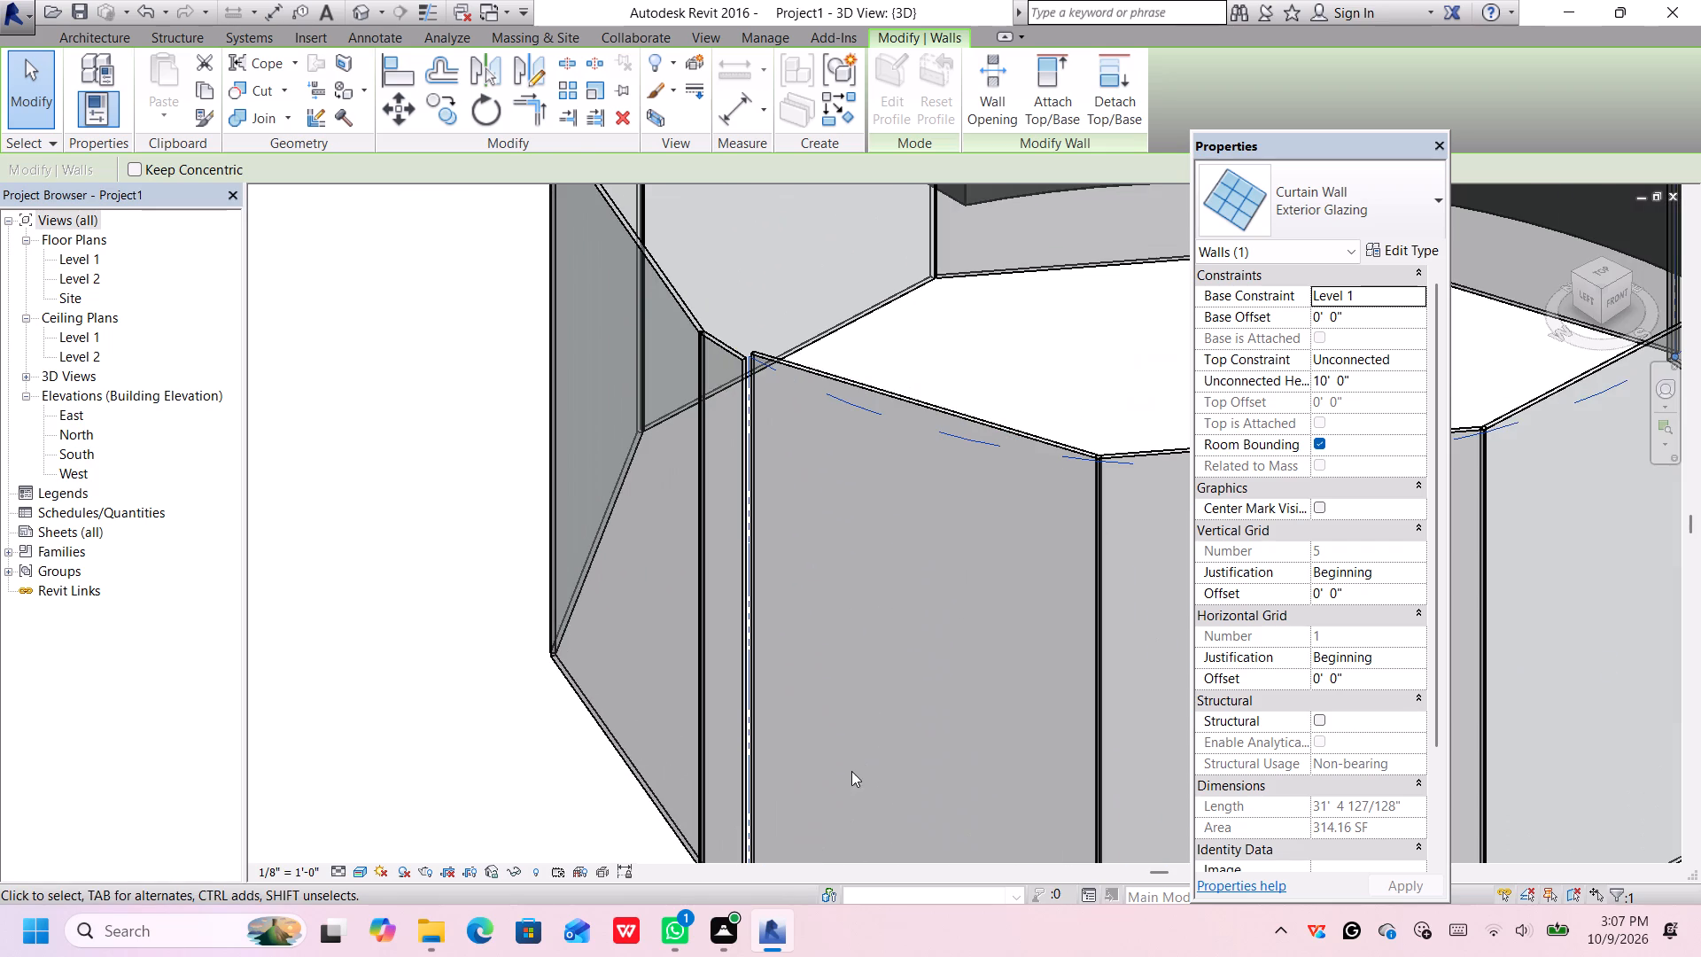
pyautogui.scroll(1, 747, 343)
pyautogui.scroll(-1, 751, 346)
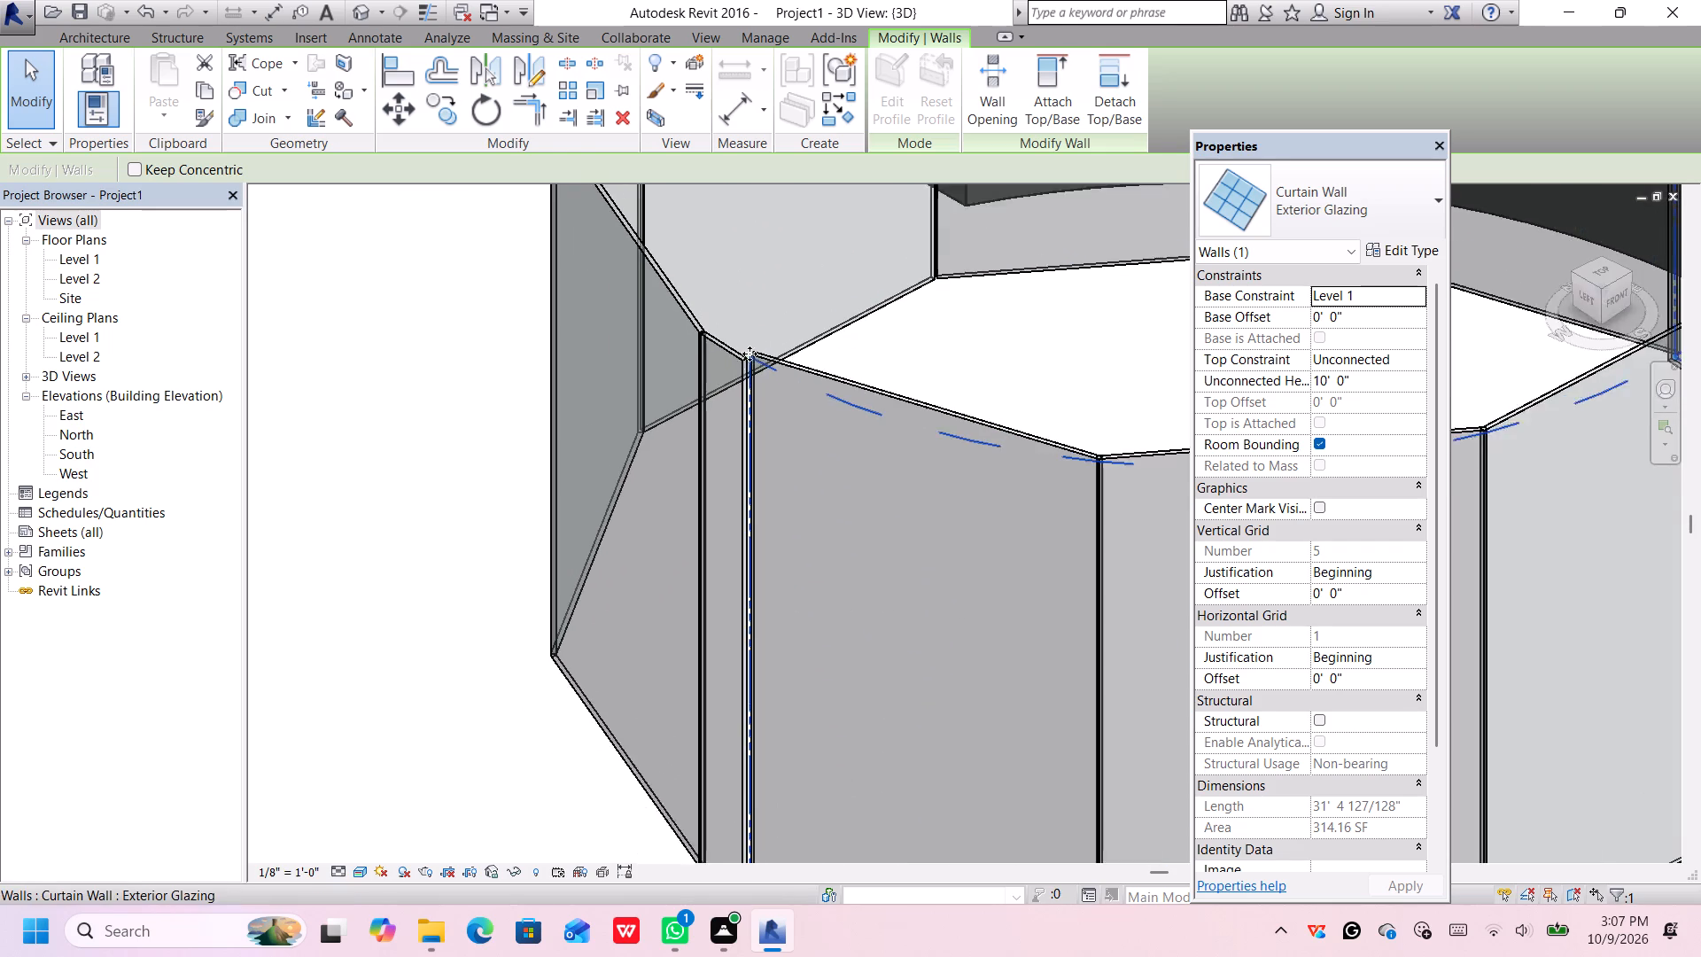
pyautogui.scroll(1, 745, 360)
pyautogui.scroll(-4, 737, 367)
pyautogui.scroll(1, 737, 367)
pyautogui.scroll(-8, 737, 367)
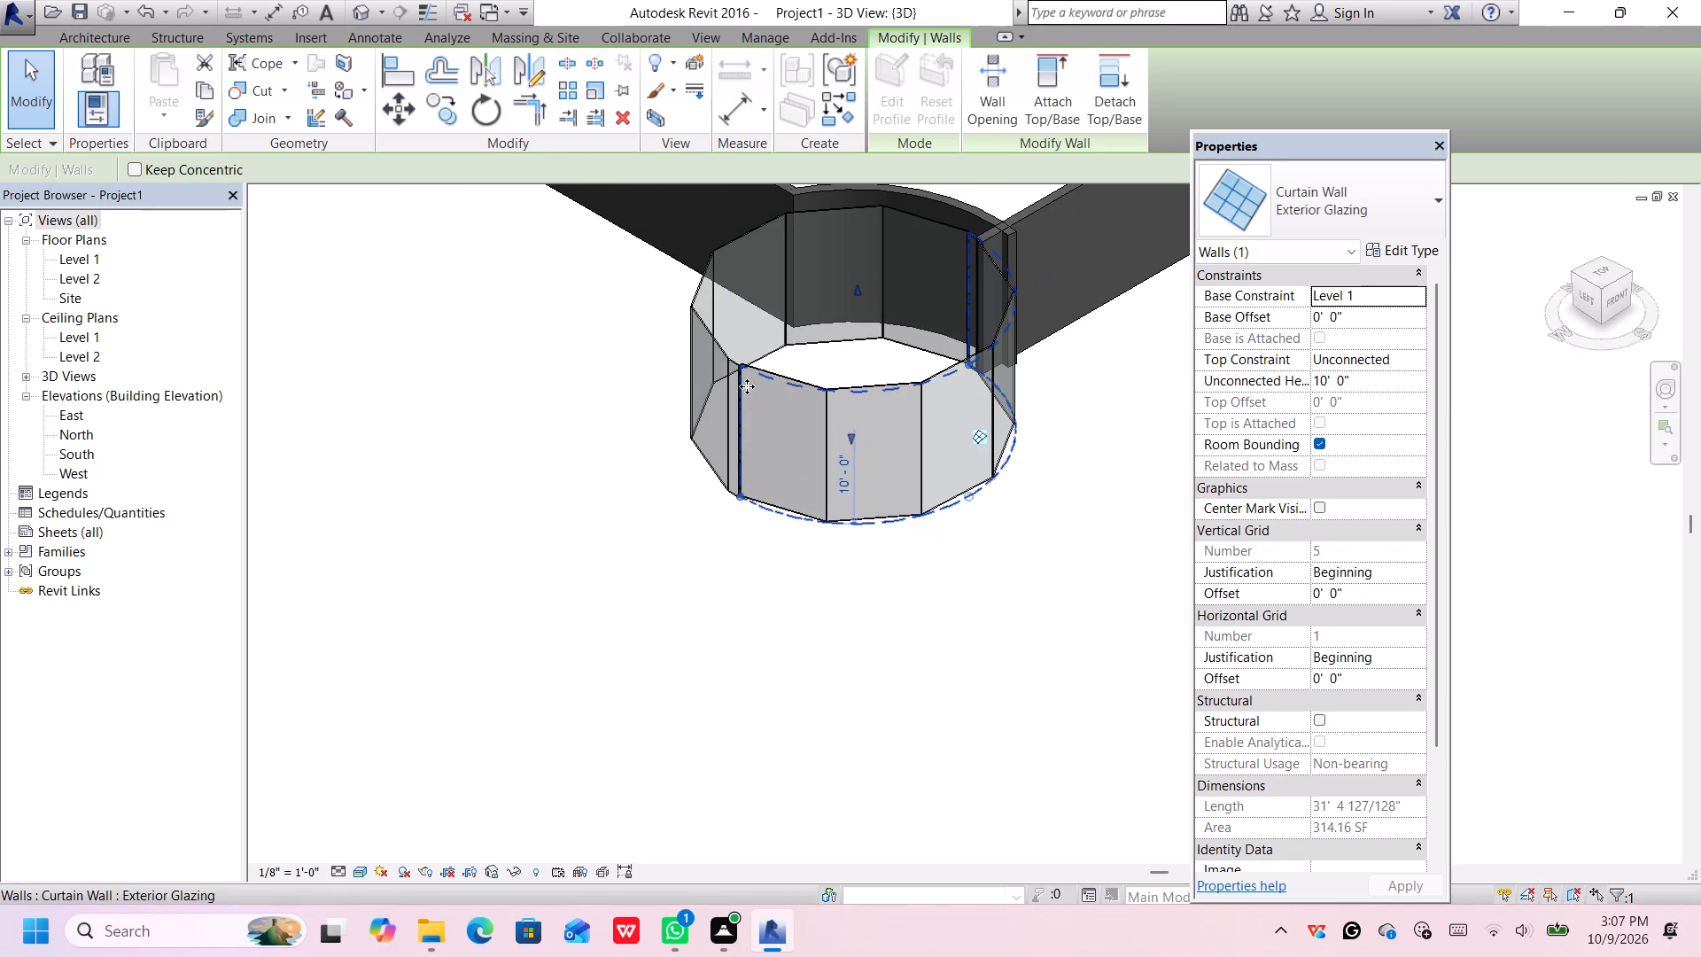
pyautogui.press('Delete')
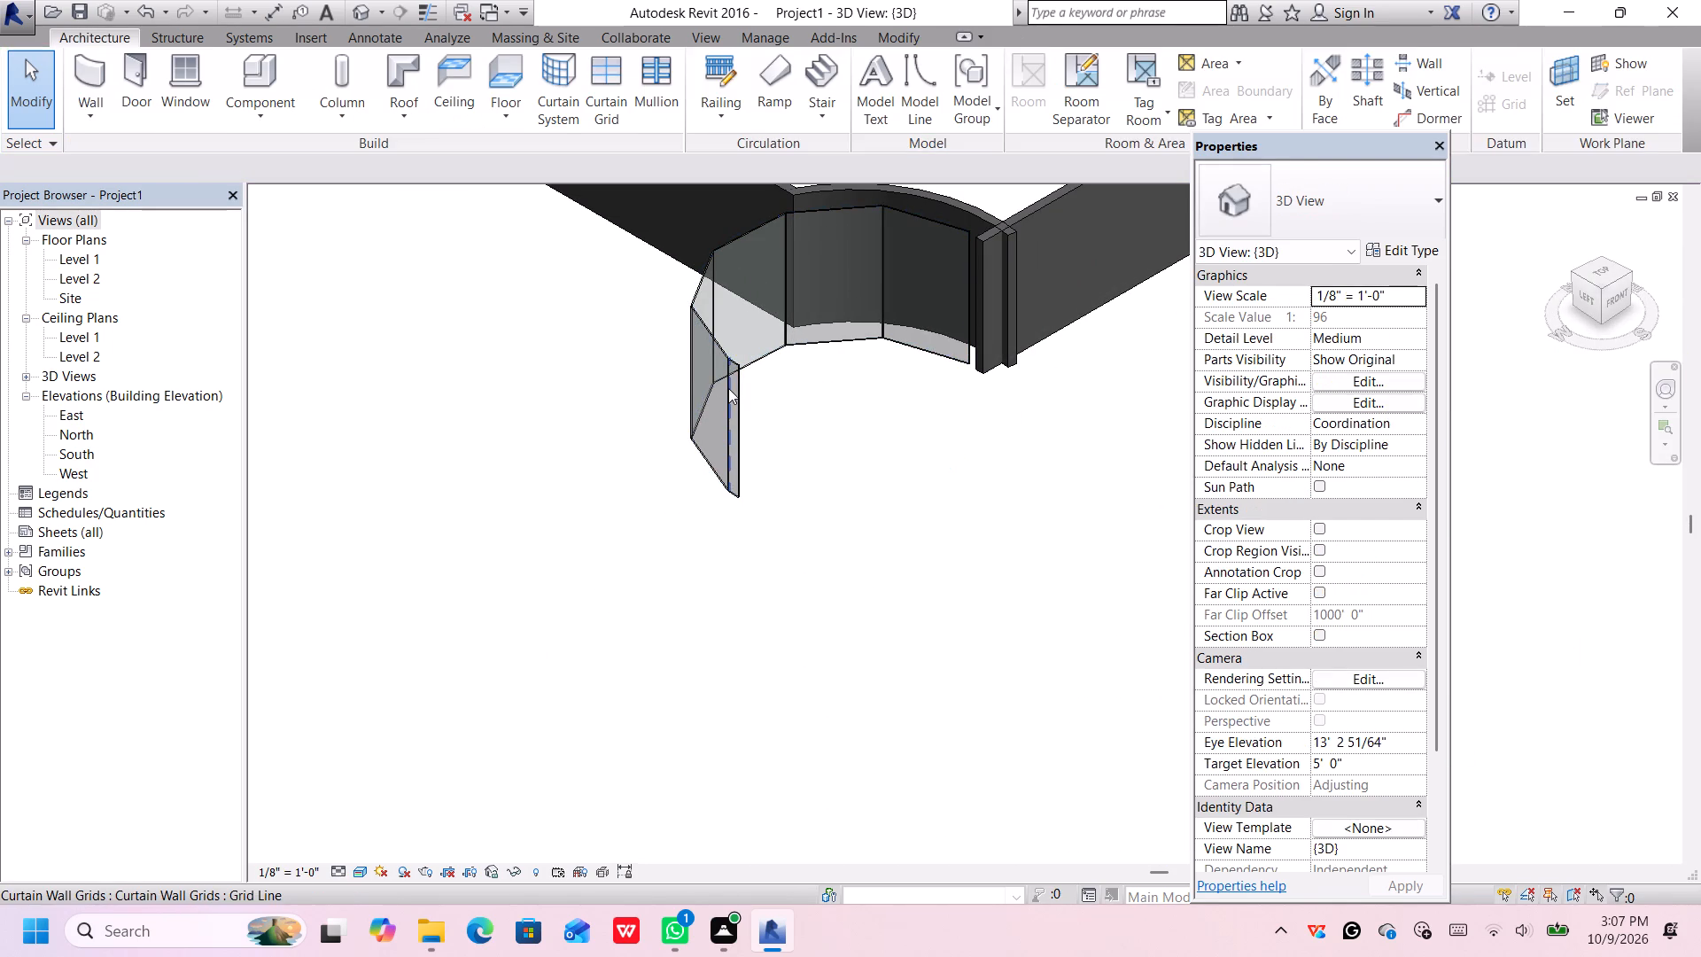
pyautogui.click(728, 388)
pyautogui.click(740, 383)
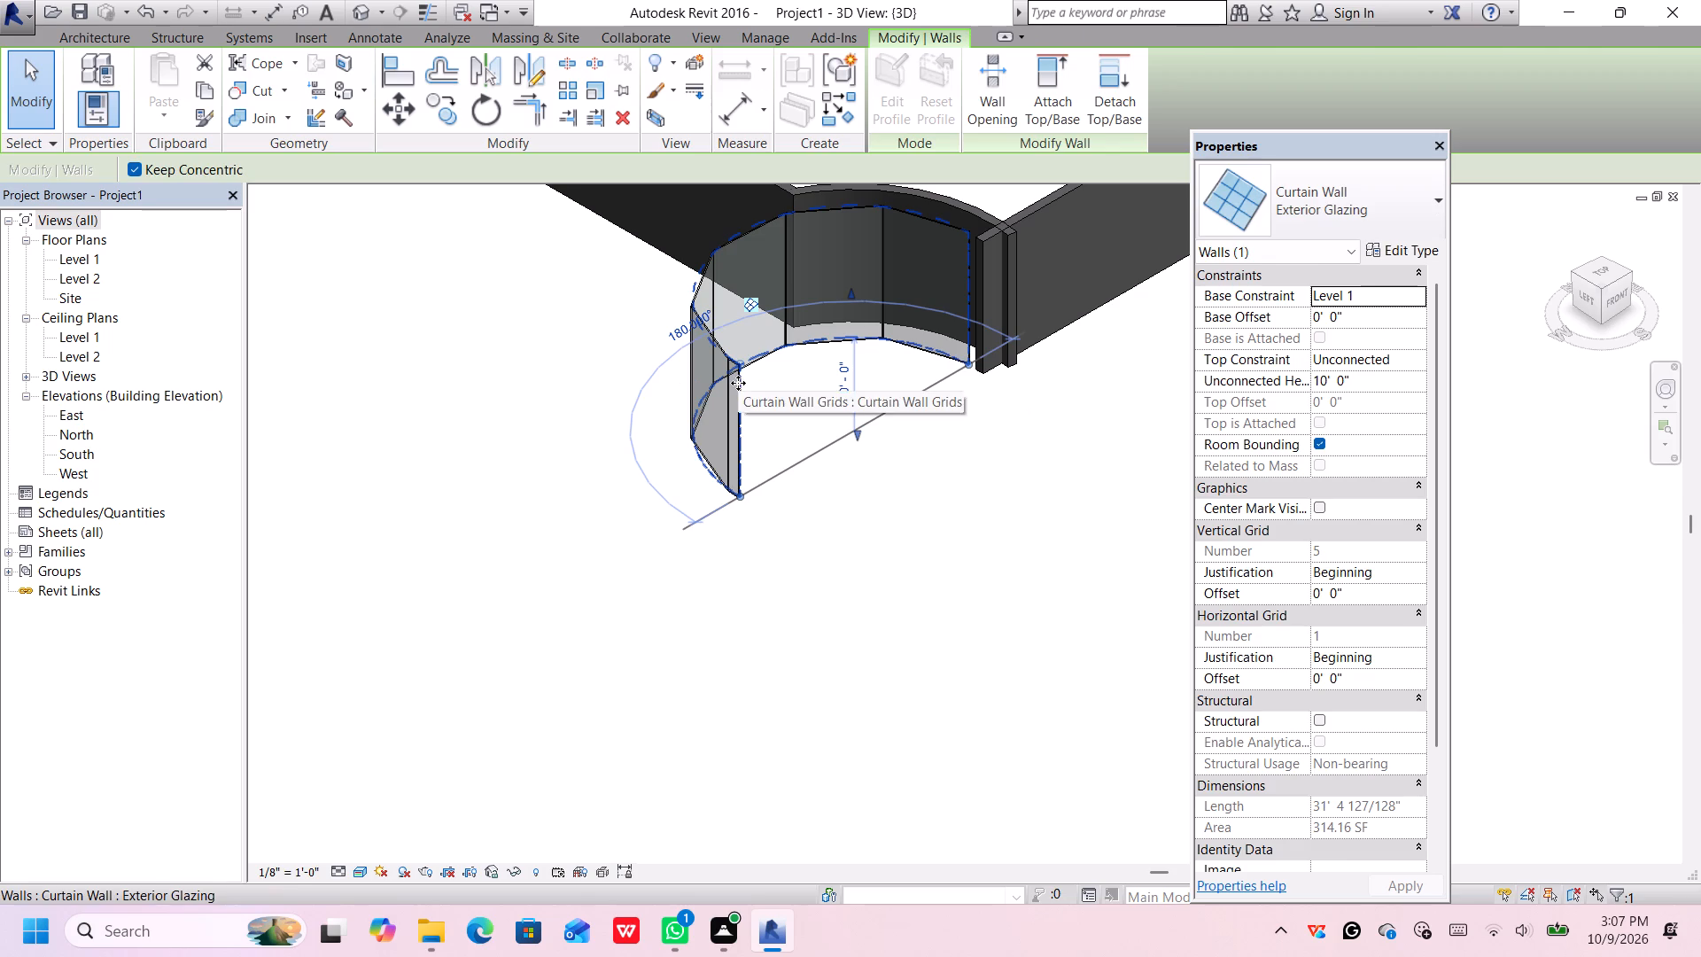
pyautogui.press('Delete')
# Nudge the front wall segment eastward to meet the curved wall's end, about 21' 6" from the east wall.
pyautogui.scroll(-4, 1043, 425)
pyautogui.middleClick(1044, 400)
pyautogui.moveTo(1037, 406); pyautogui.dragTo(967, 461, button='middle')
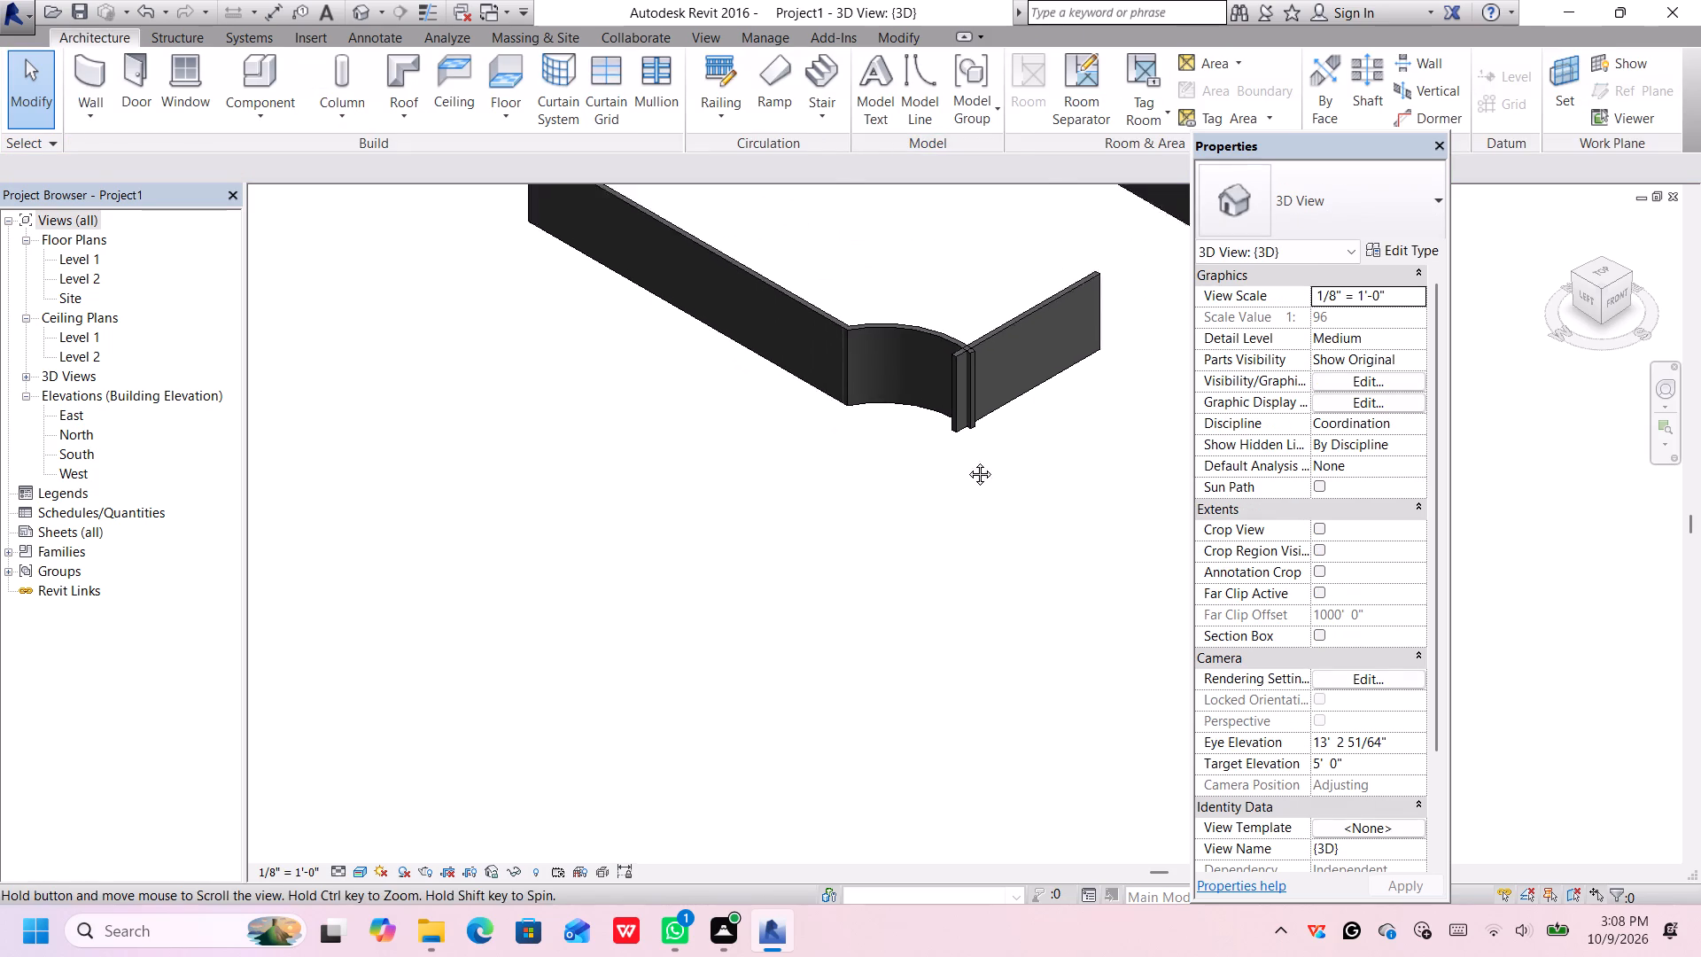
pyautogui.moveTo(967, 461); pyautogui.dragTo(716, 638, button='middle')
pyautogui.scroll(5, 716, 638)
pyautogui.scroll(1, 791, 485)
pyautogui.scroll(-3, 791, 485)
pyautogui.scroll(1, 791, 485)
pyautogui.scroll(-1, 791, 485)
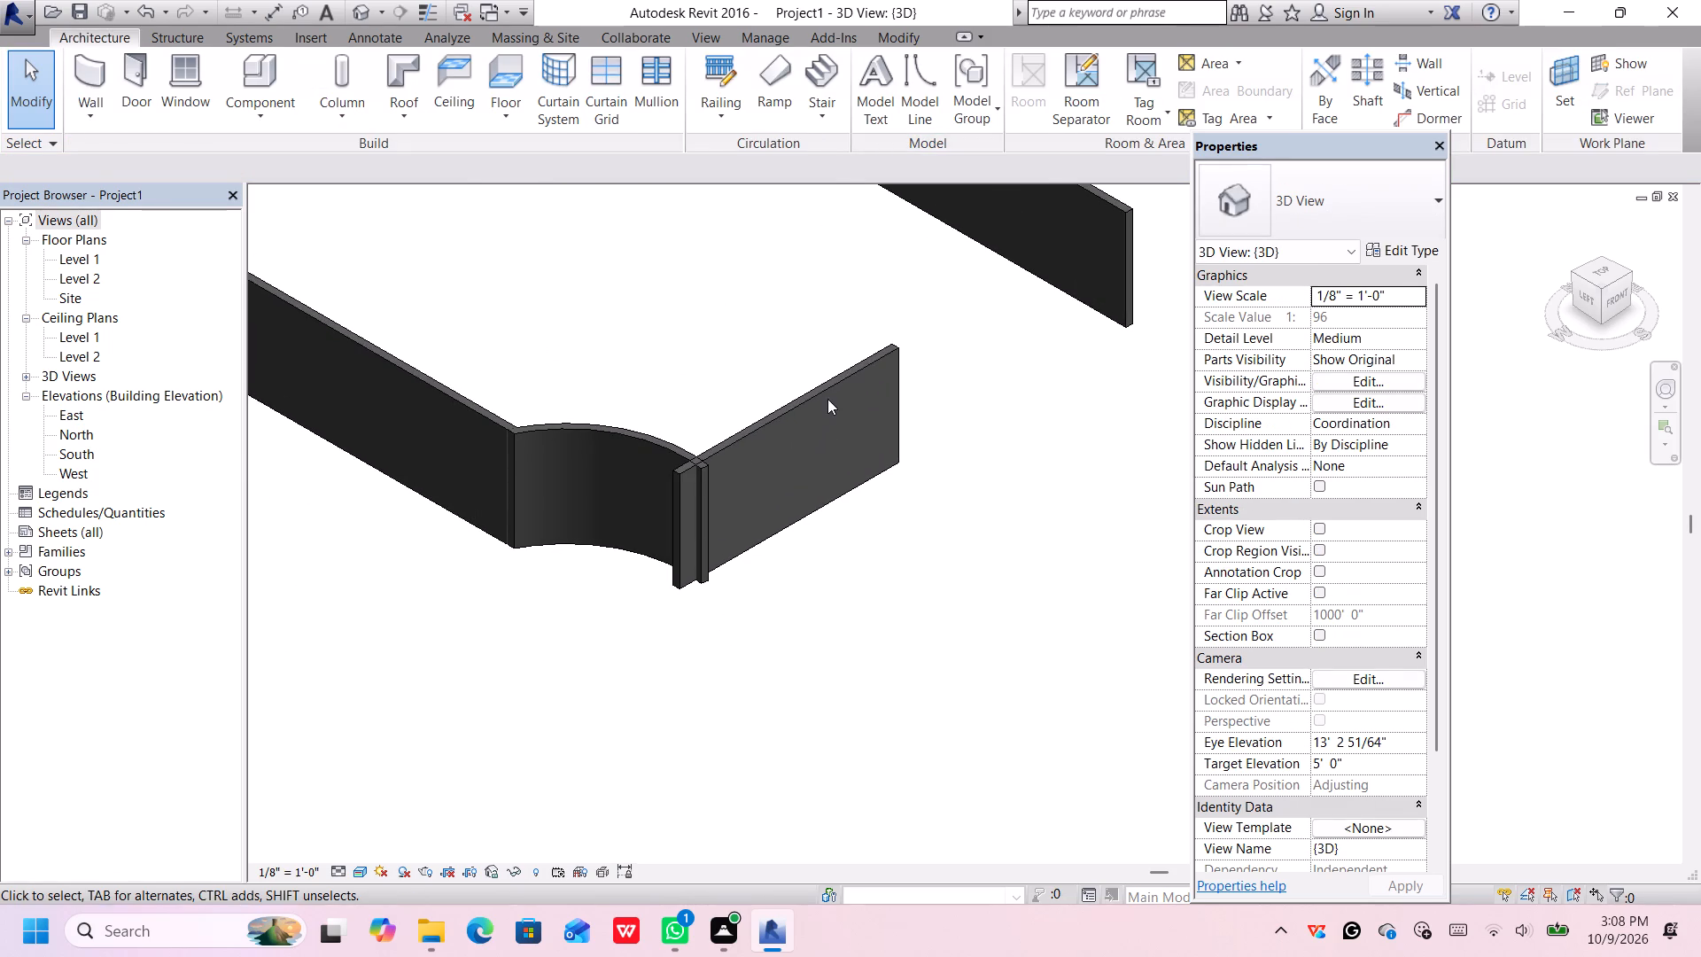
pyautogui.click(829, 385)
pyautogui.press('Right')
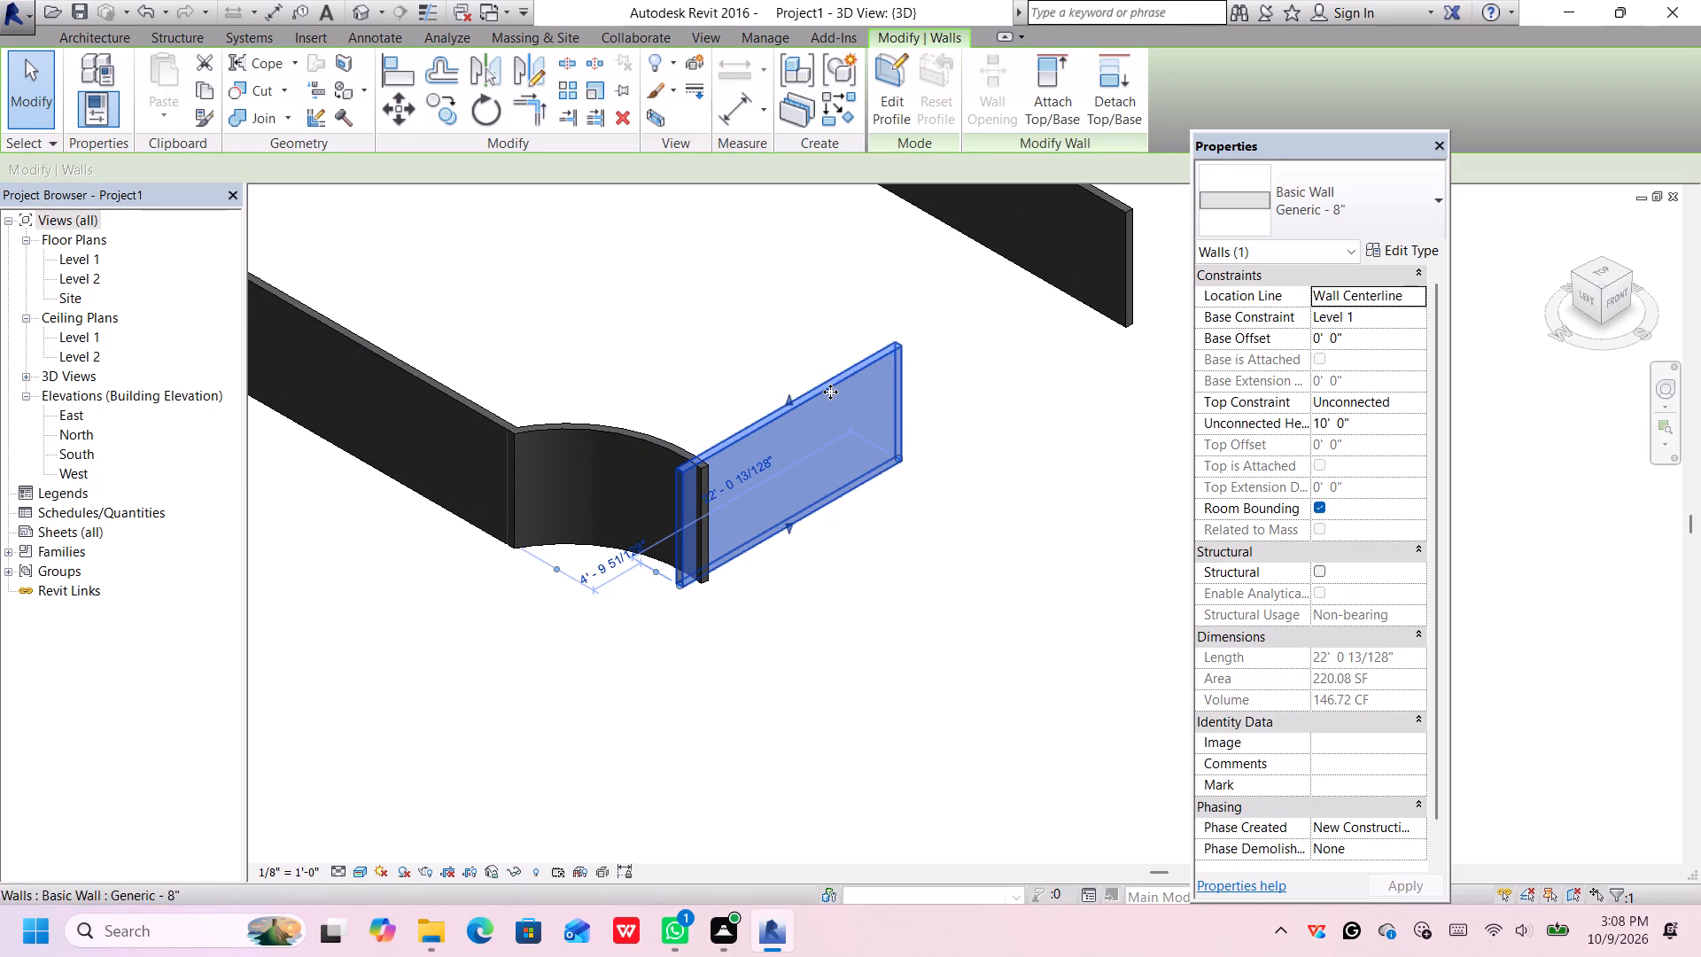
pyautogui.press('Right')
pyautogui.press('Right')
pyautogui.press('Right')
pyautogui.press('Right')
pyautogui.press('Right')
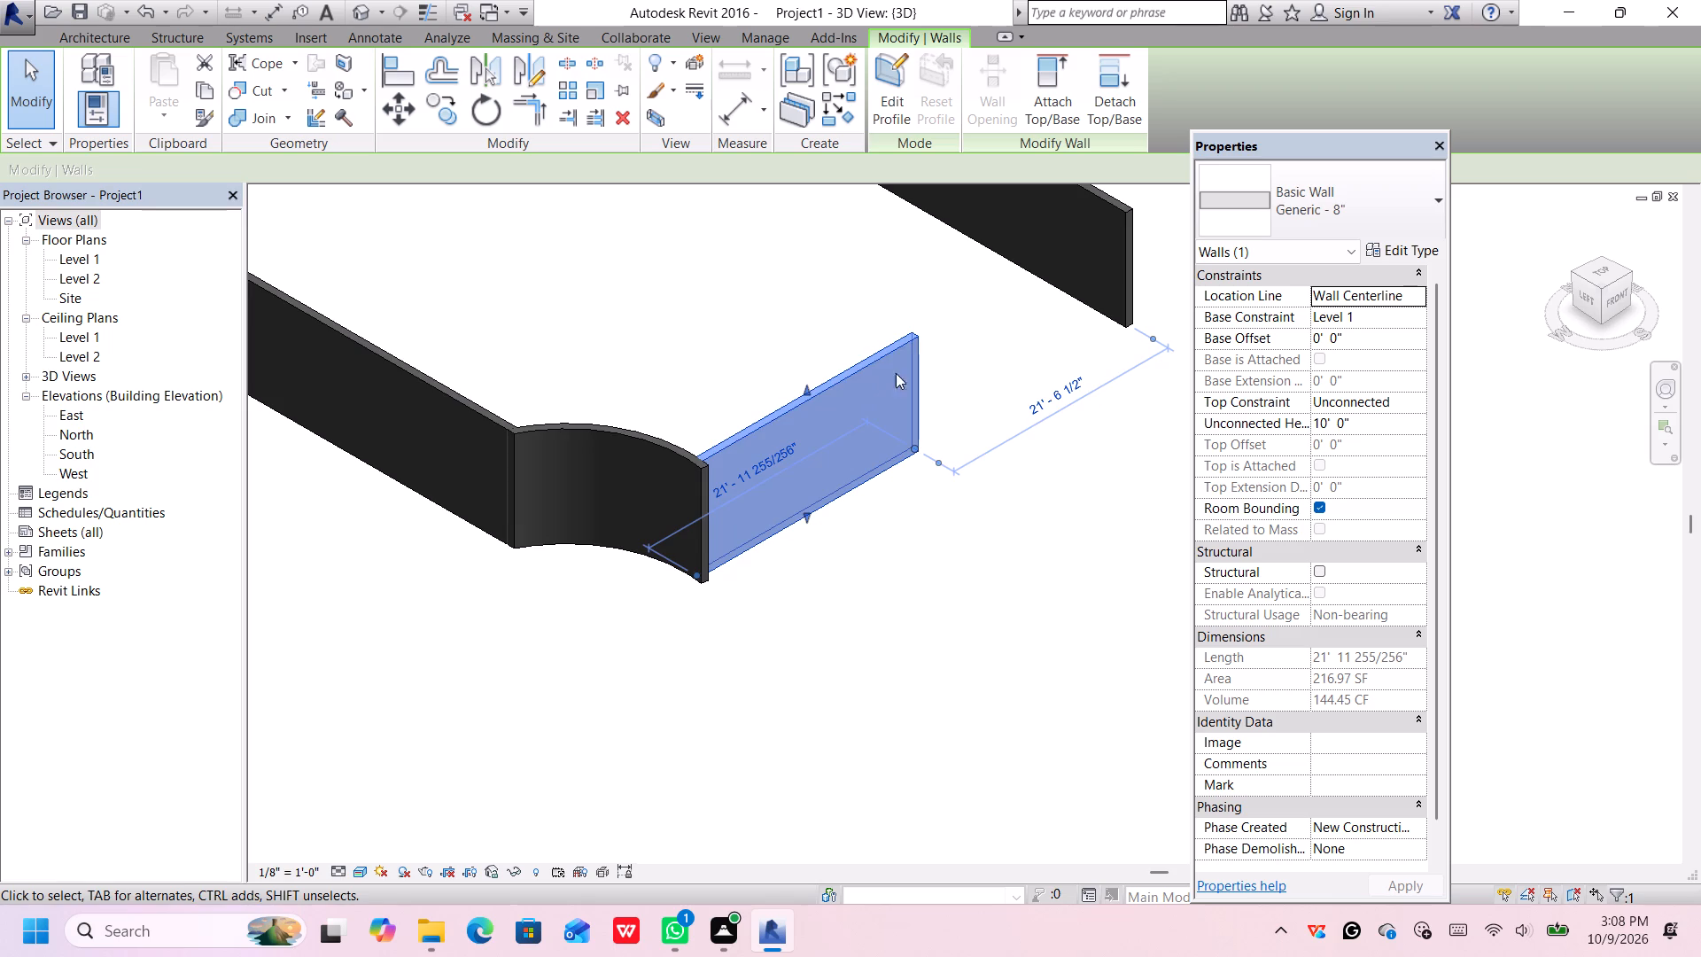
# Close the notification covering the model and nudge the east wall slightly westward, toward the free end of the front wall.
pyautogui.scroll(-6, 964, 336)
pyautogui.moveTo(965, 340); pyautogui.dragTo(838, 455, button='middle')
pyautogui.scroll(2, 884, 413)
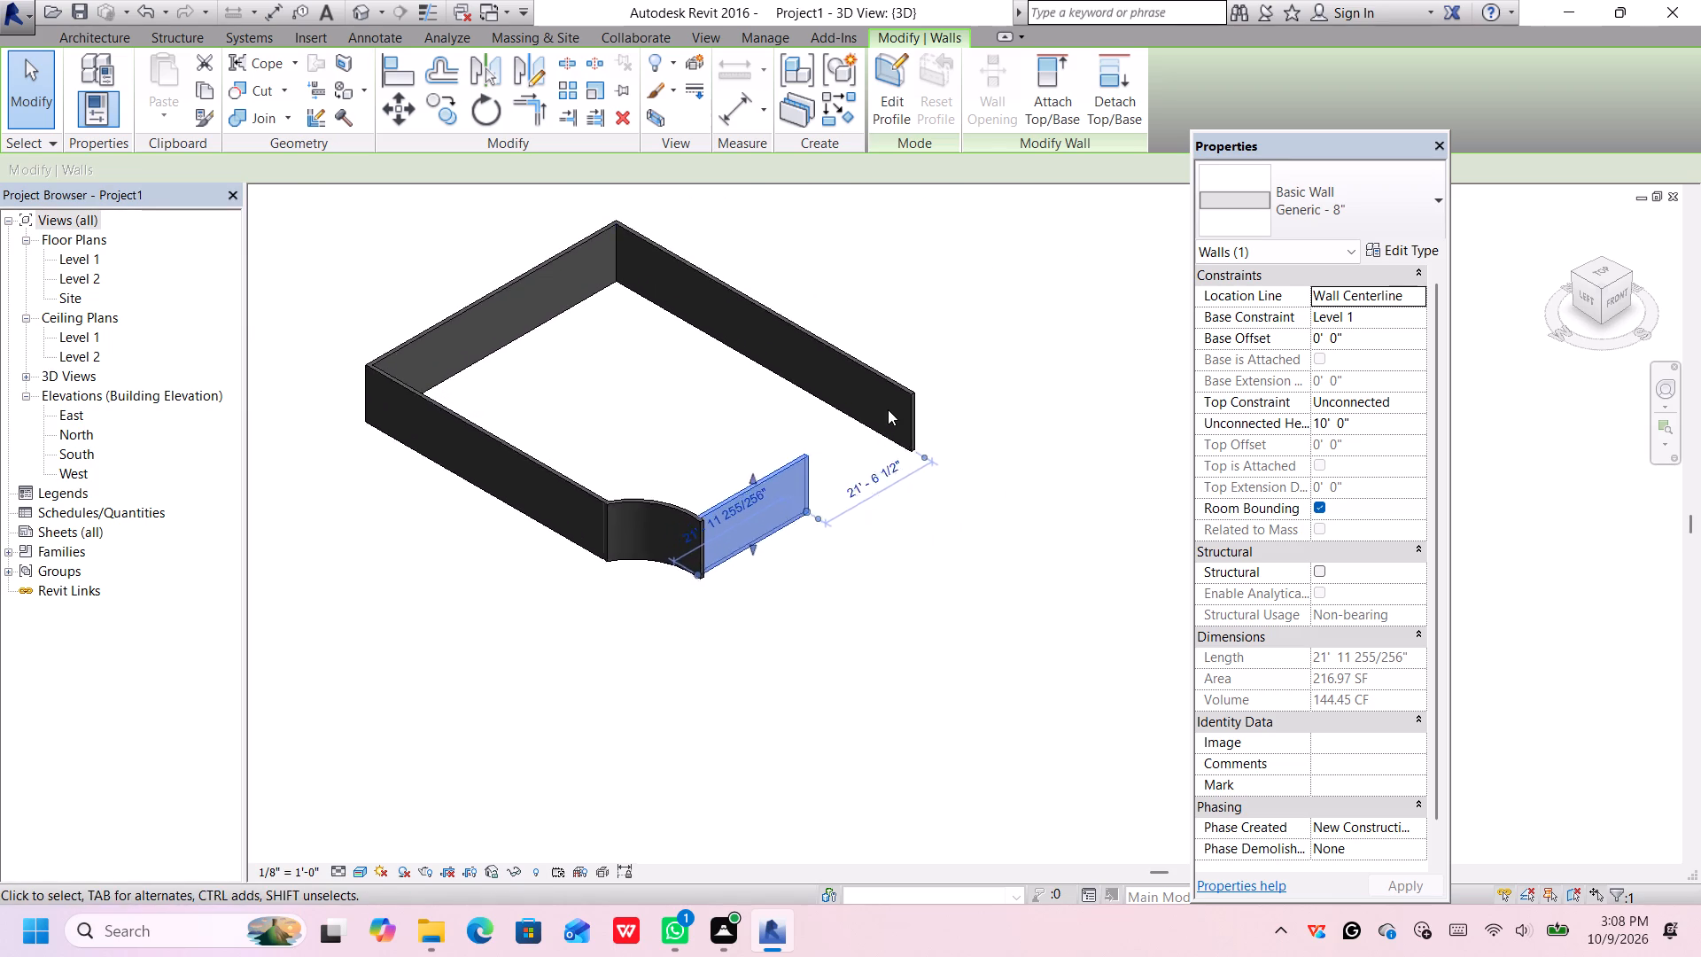
pyautogui.scroll(2, 888, 409)
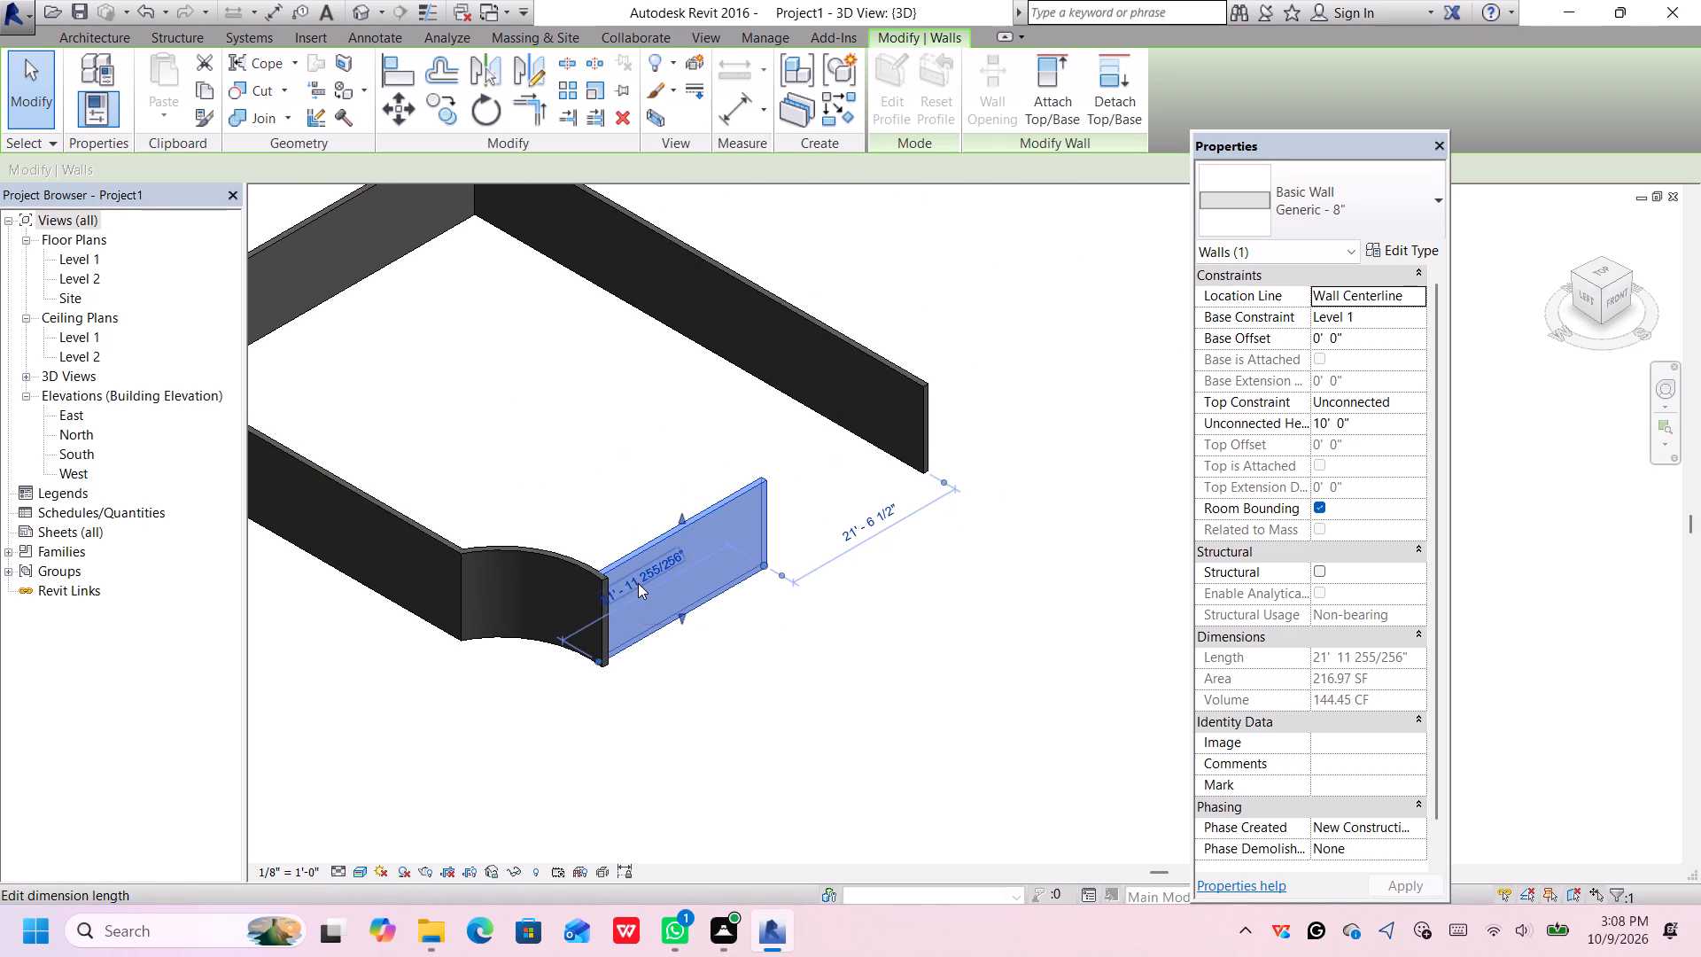
pyautogui.click(988, 125)
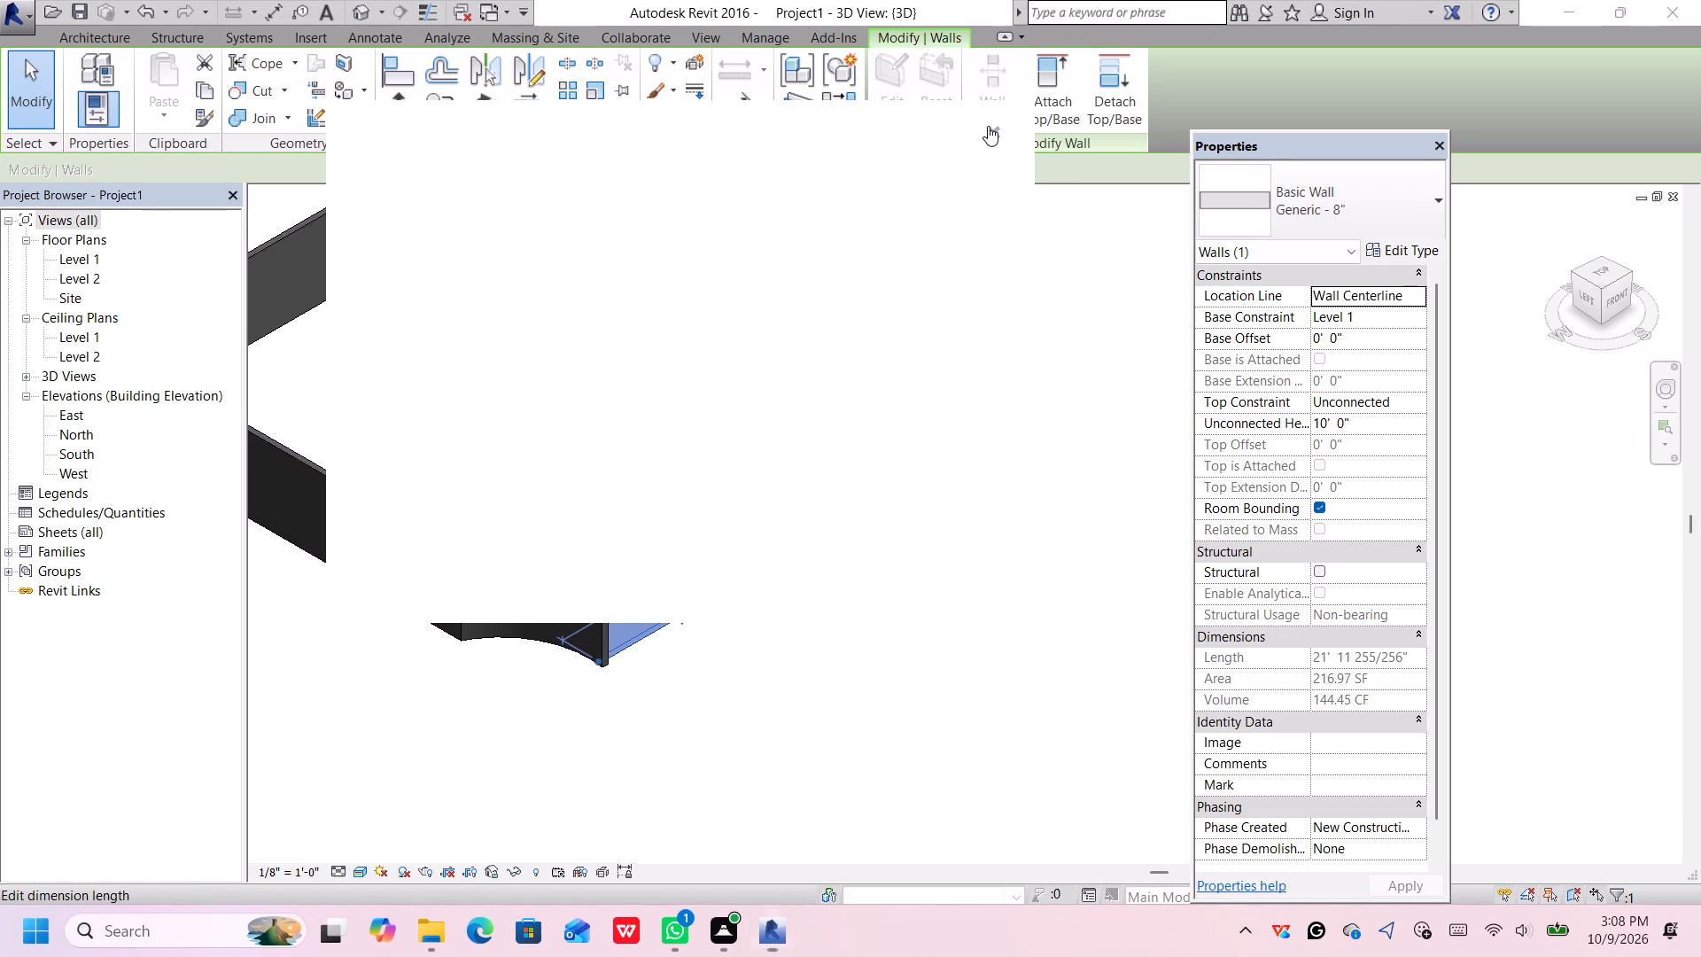
pyautogui.click(1612, 288)
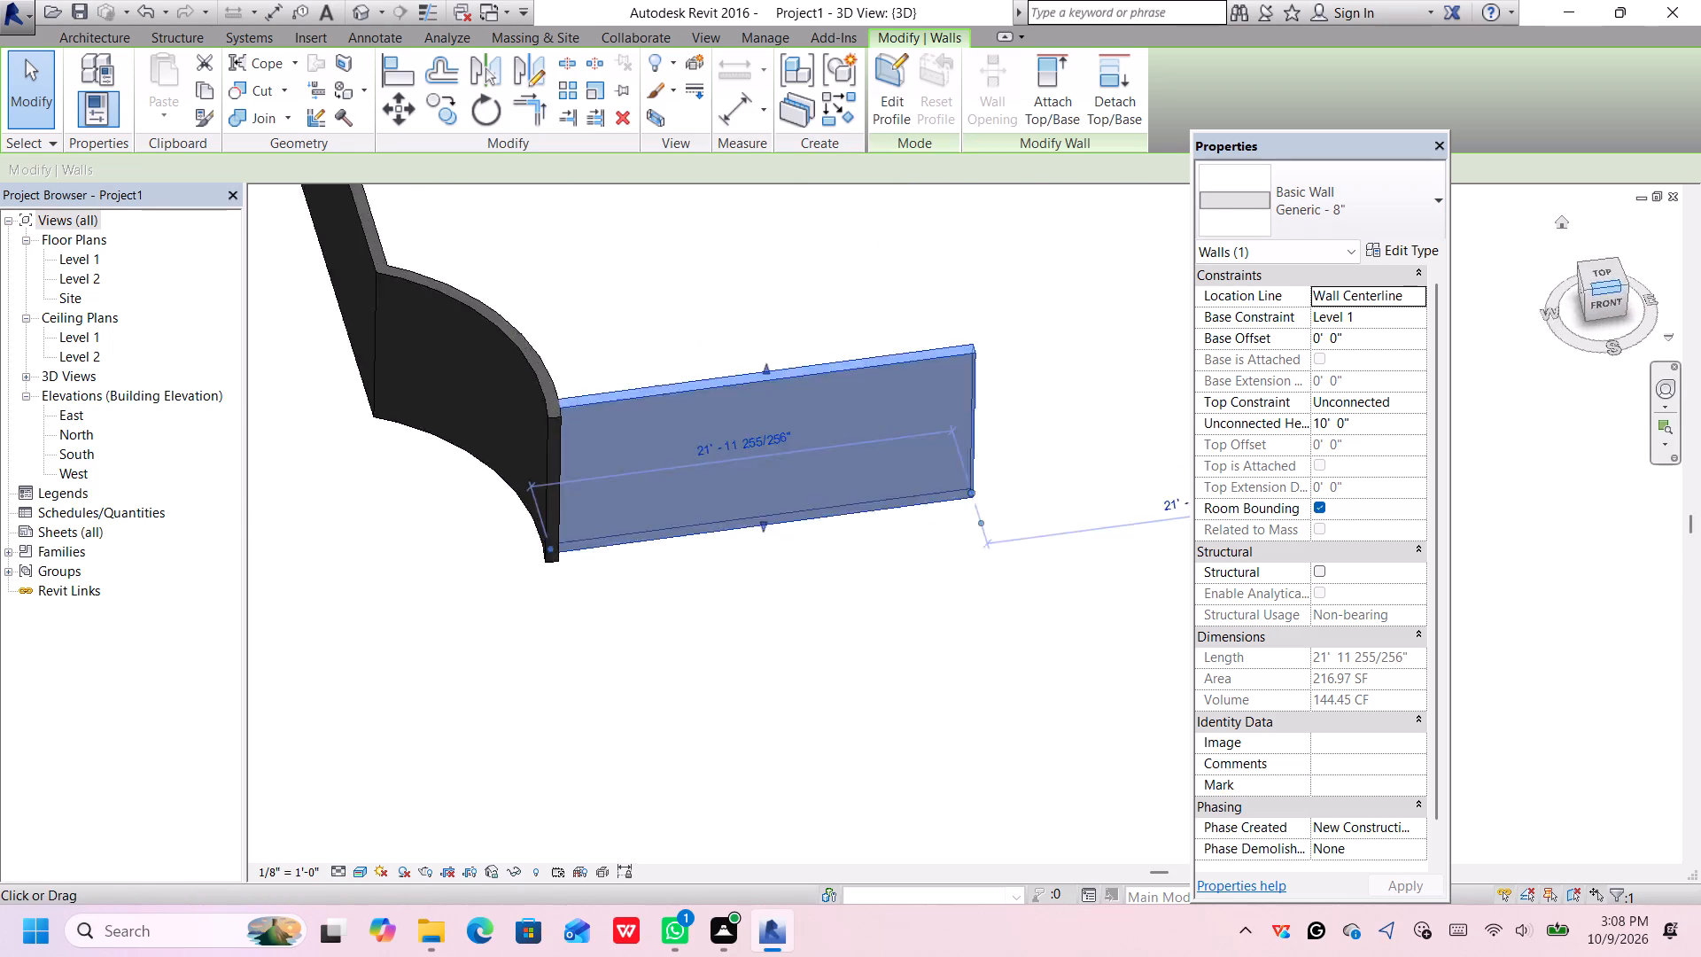
pyautogui.click(1604, 300)
pyautogui.scroll(-8, 1021, 547)
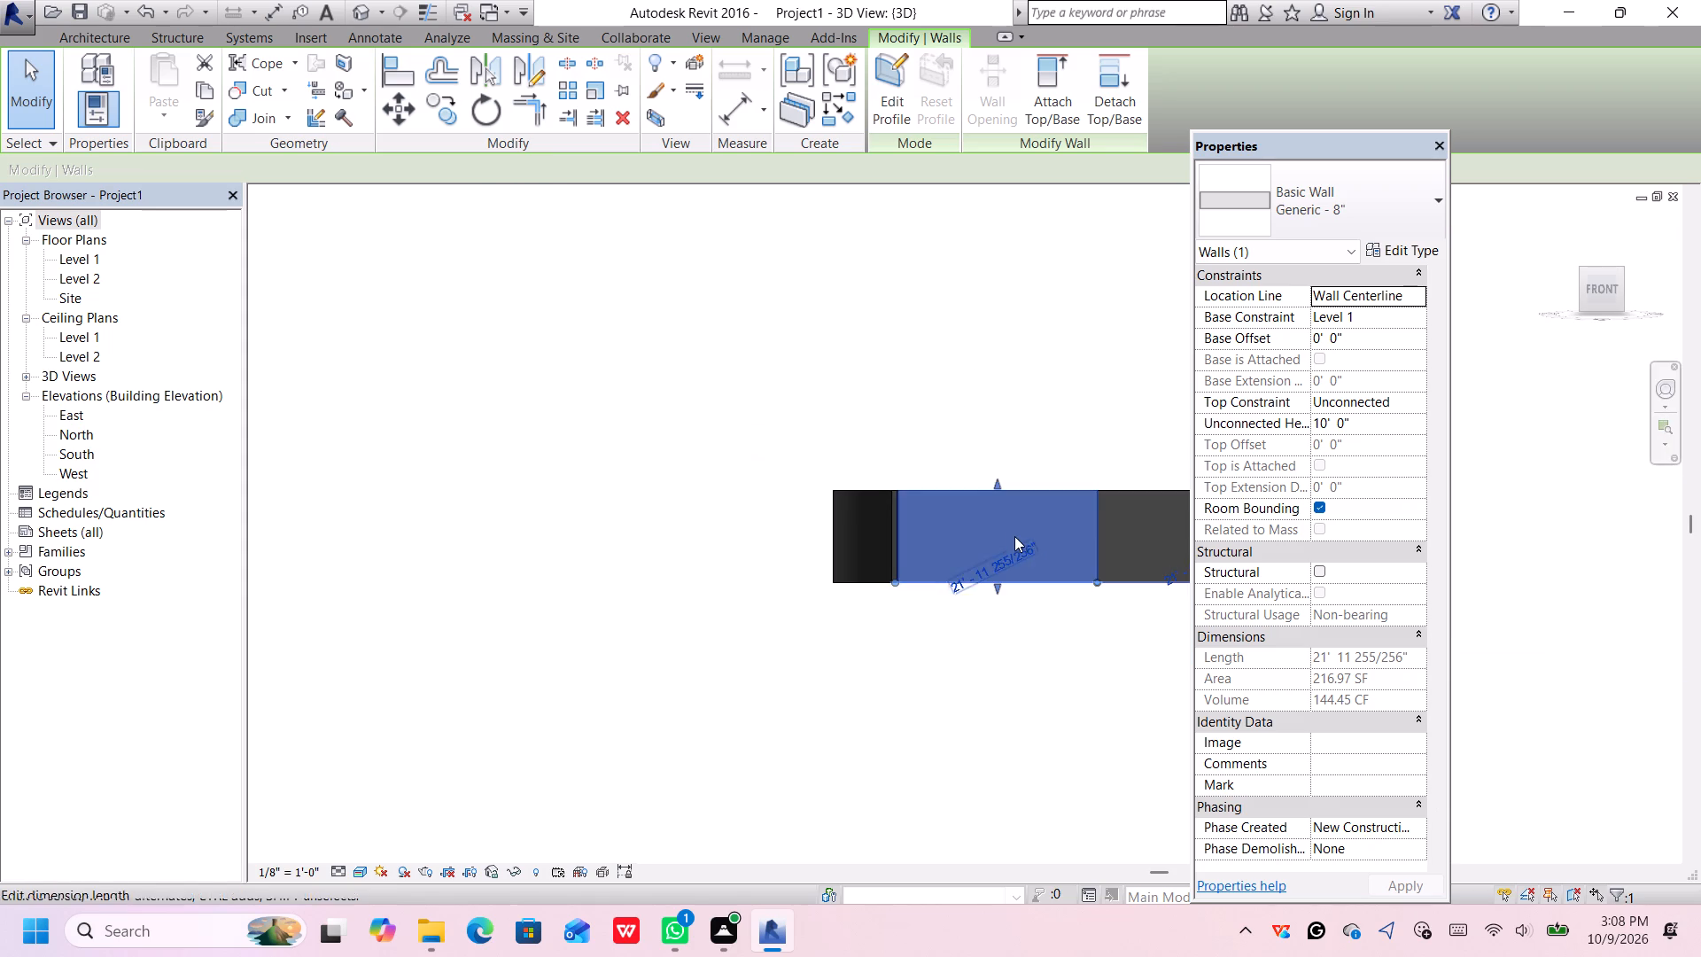
pyautogui.scroll(1, 1072, 573)
pyautogui.scroll(-2, 1074, 575)
pyautogui.moveTo(1060, 616); pyautogui.dragTo(757, 533, button='middle')
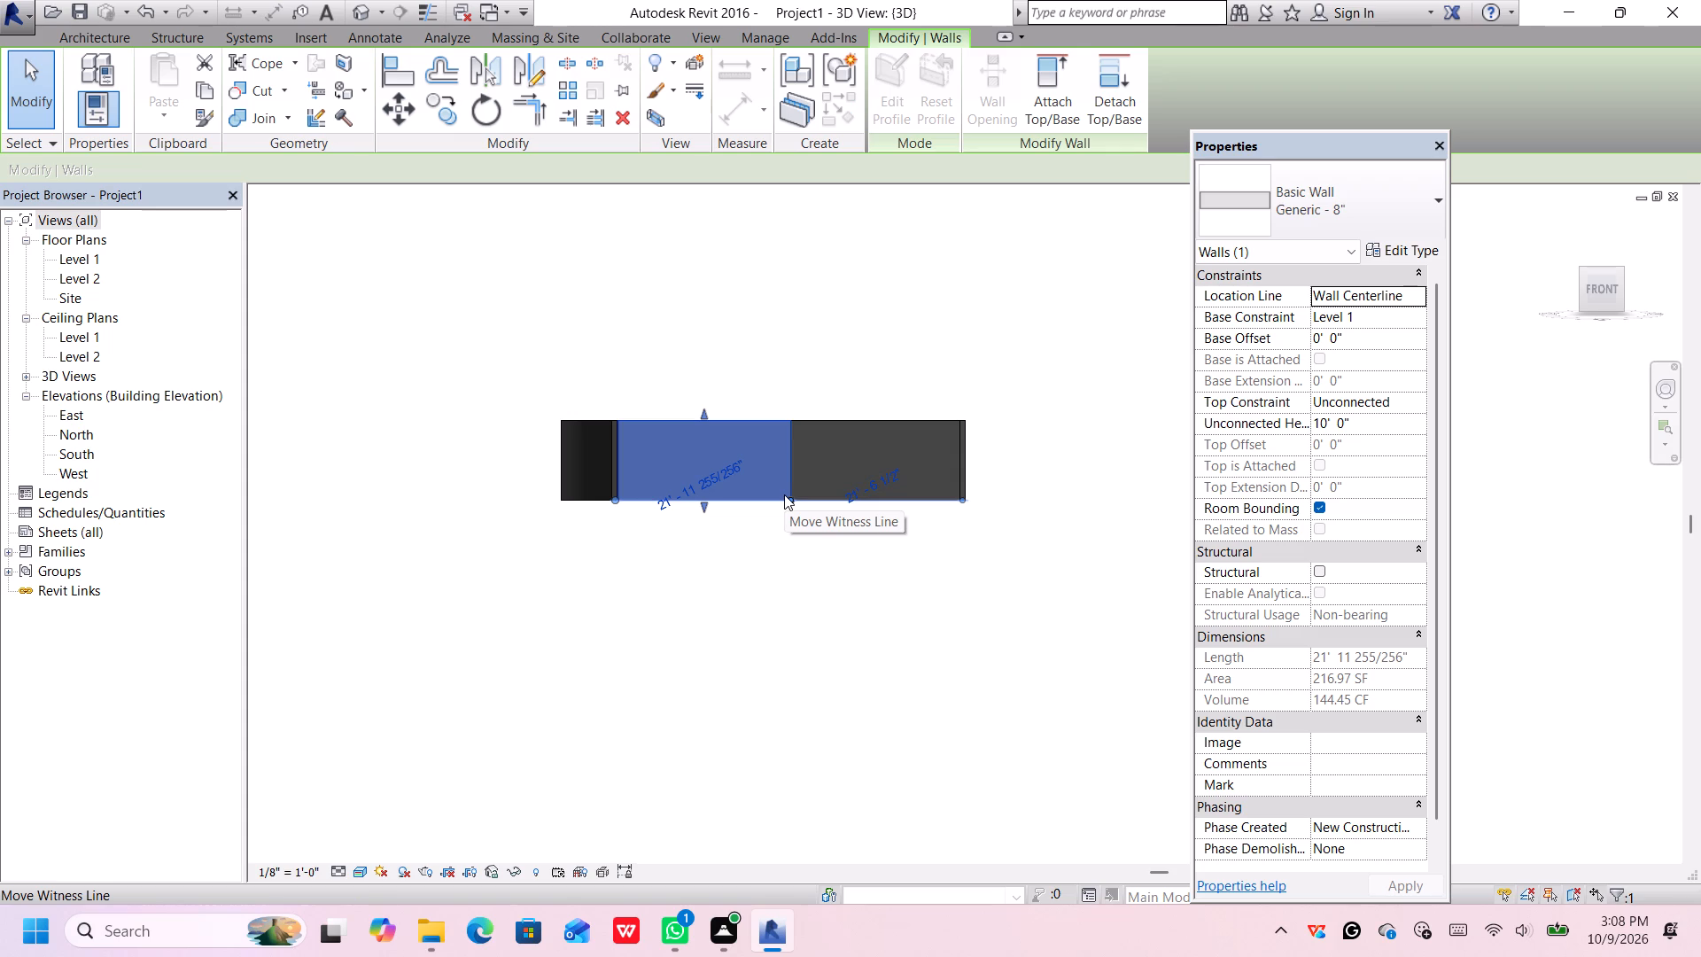
pyautogui.click(959, 441)
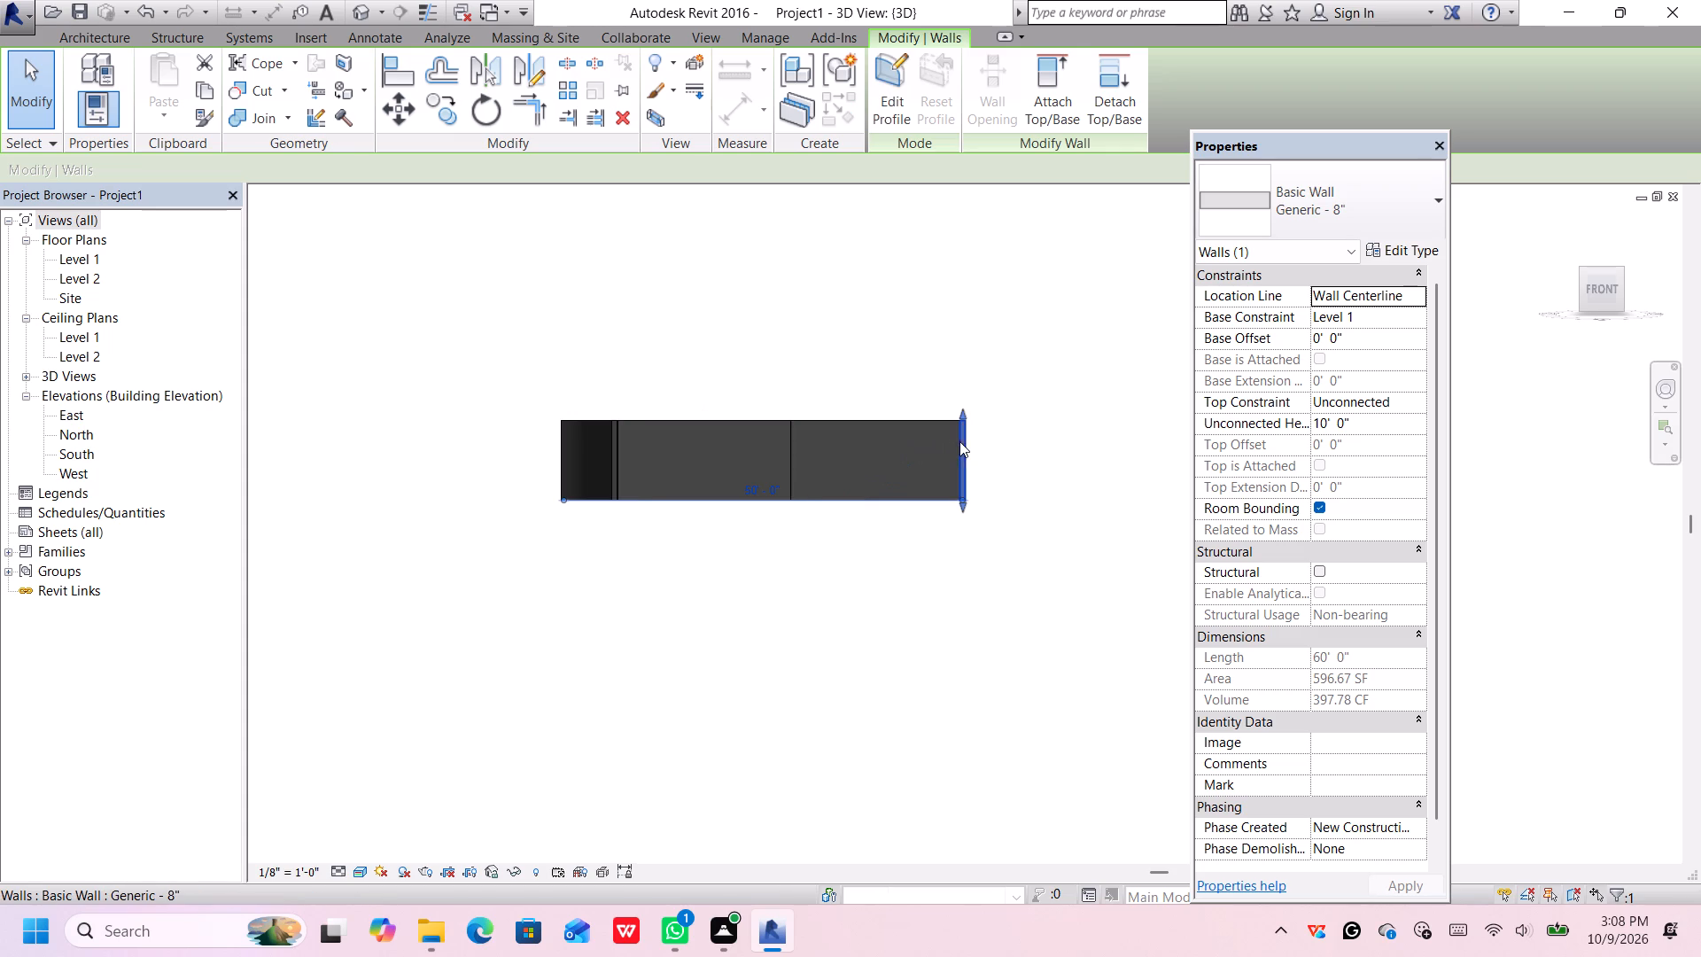
pyautogui.press('Left')
pyautogui.press('Left')
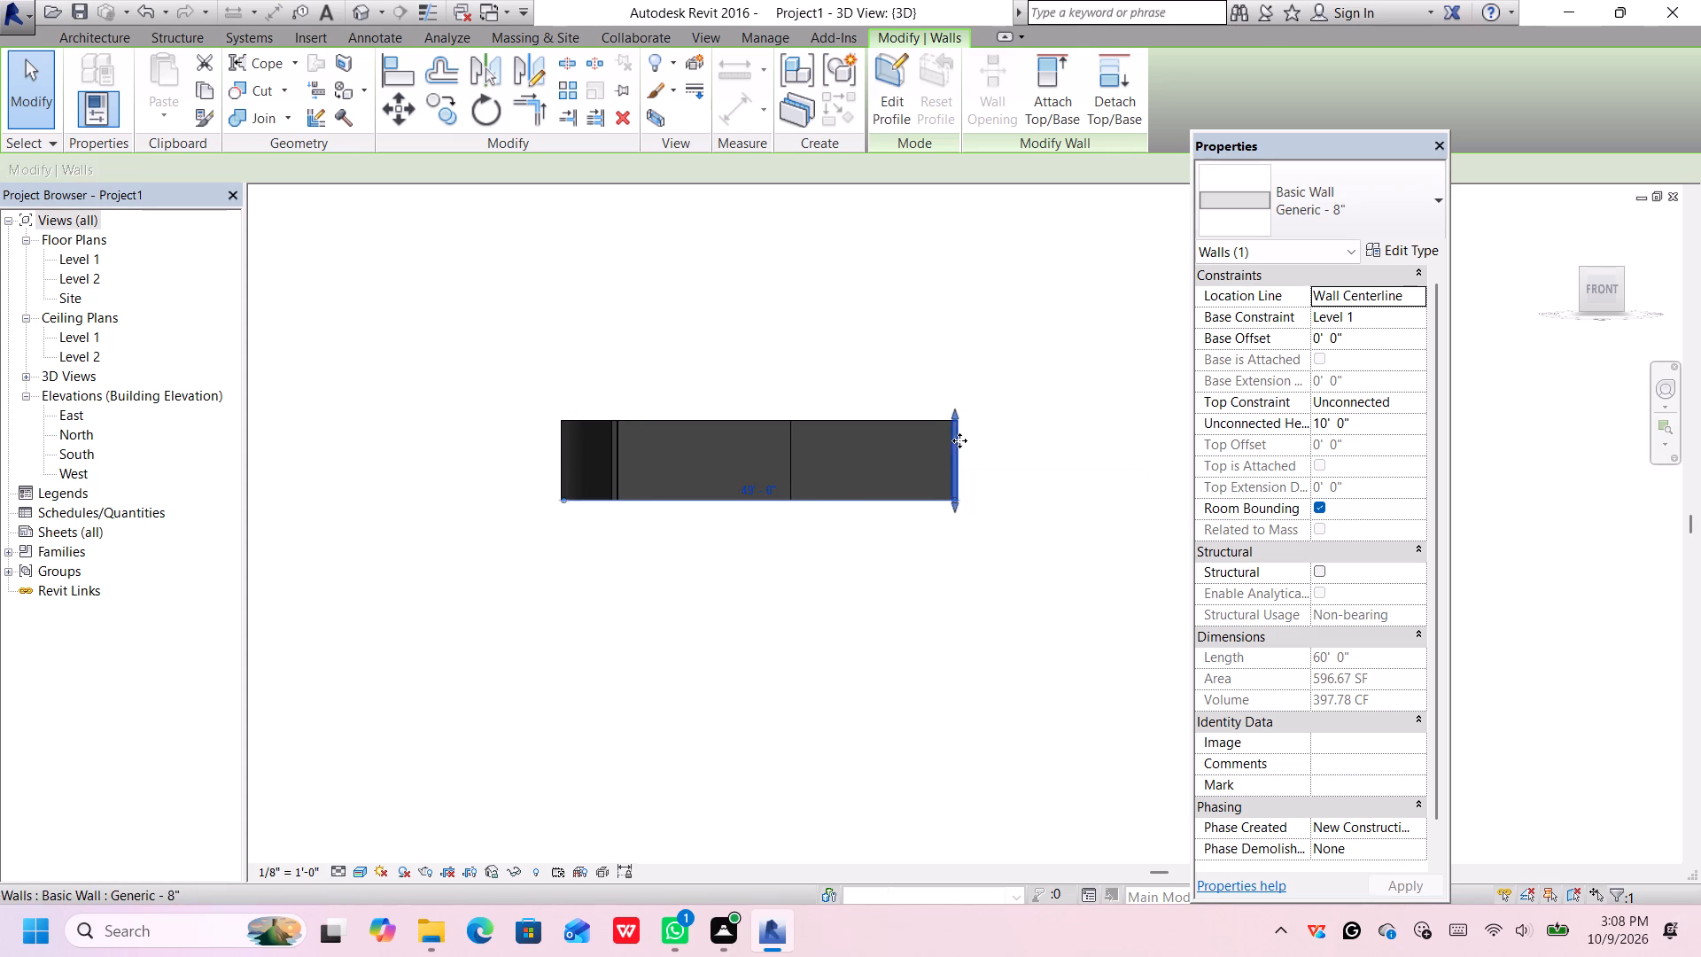
pyautogui.press('Left')
pyautogui.press('Left')
pyautogui.press('Left')
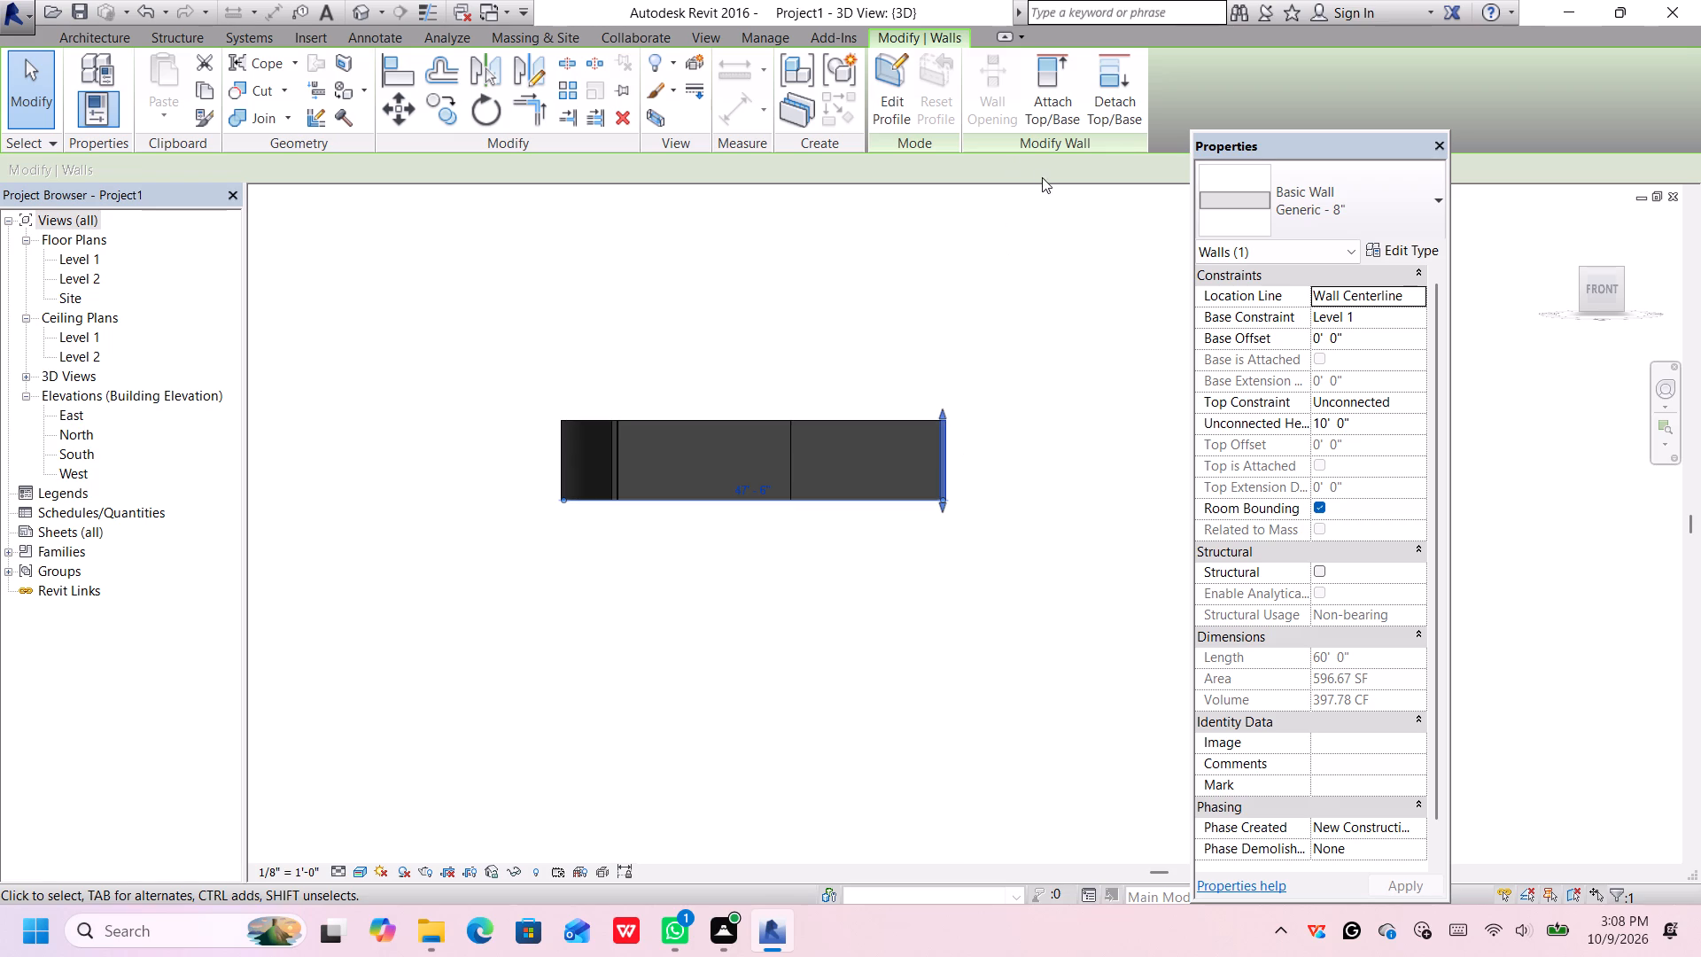
# Nudge the Generic - 8" north wall southward until it stands about 50' 6" from the front wall.
pyautogui.click(1580, 269)
pyautogui.moveTo(573, 525); pyautogui.dragTo(519, 441, button='middle')
pyautogui.click(450, 394)
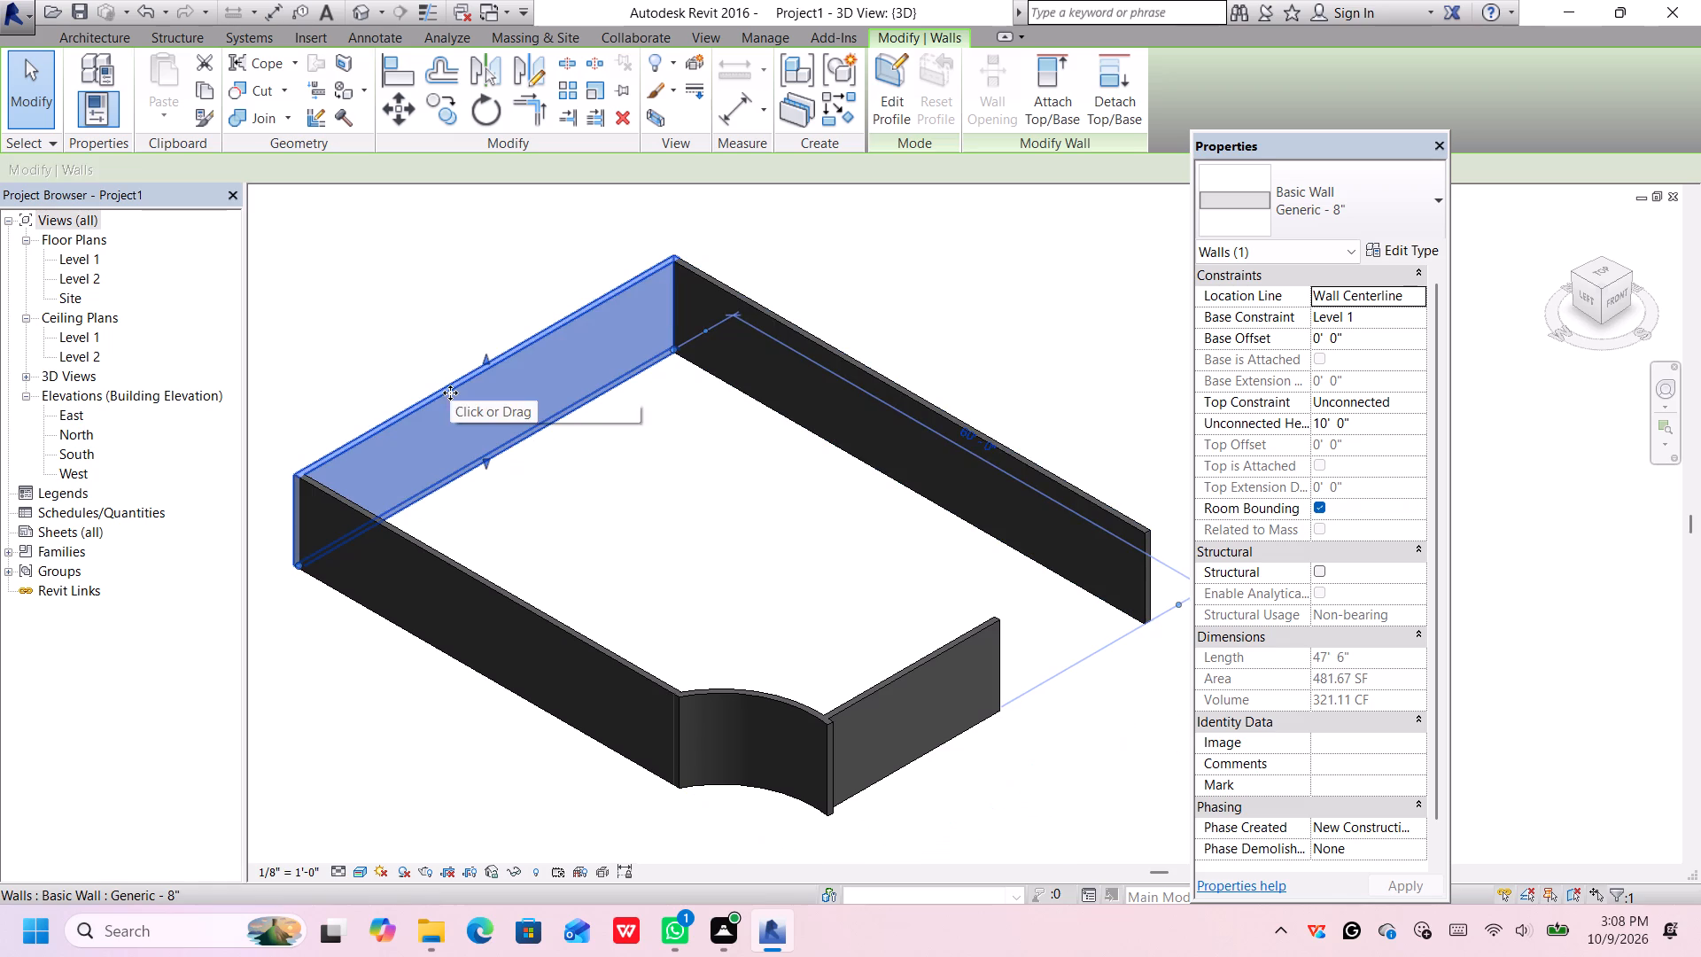
pyautogui.press('Down')
pyautogui.press('Down')
pyautogui.press('Down')
pyautogui.press('Down')
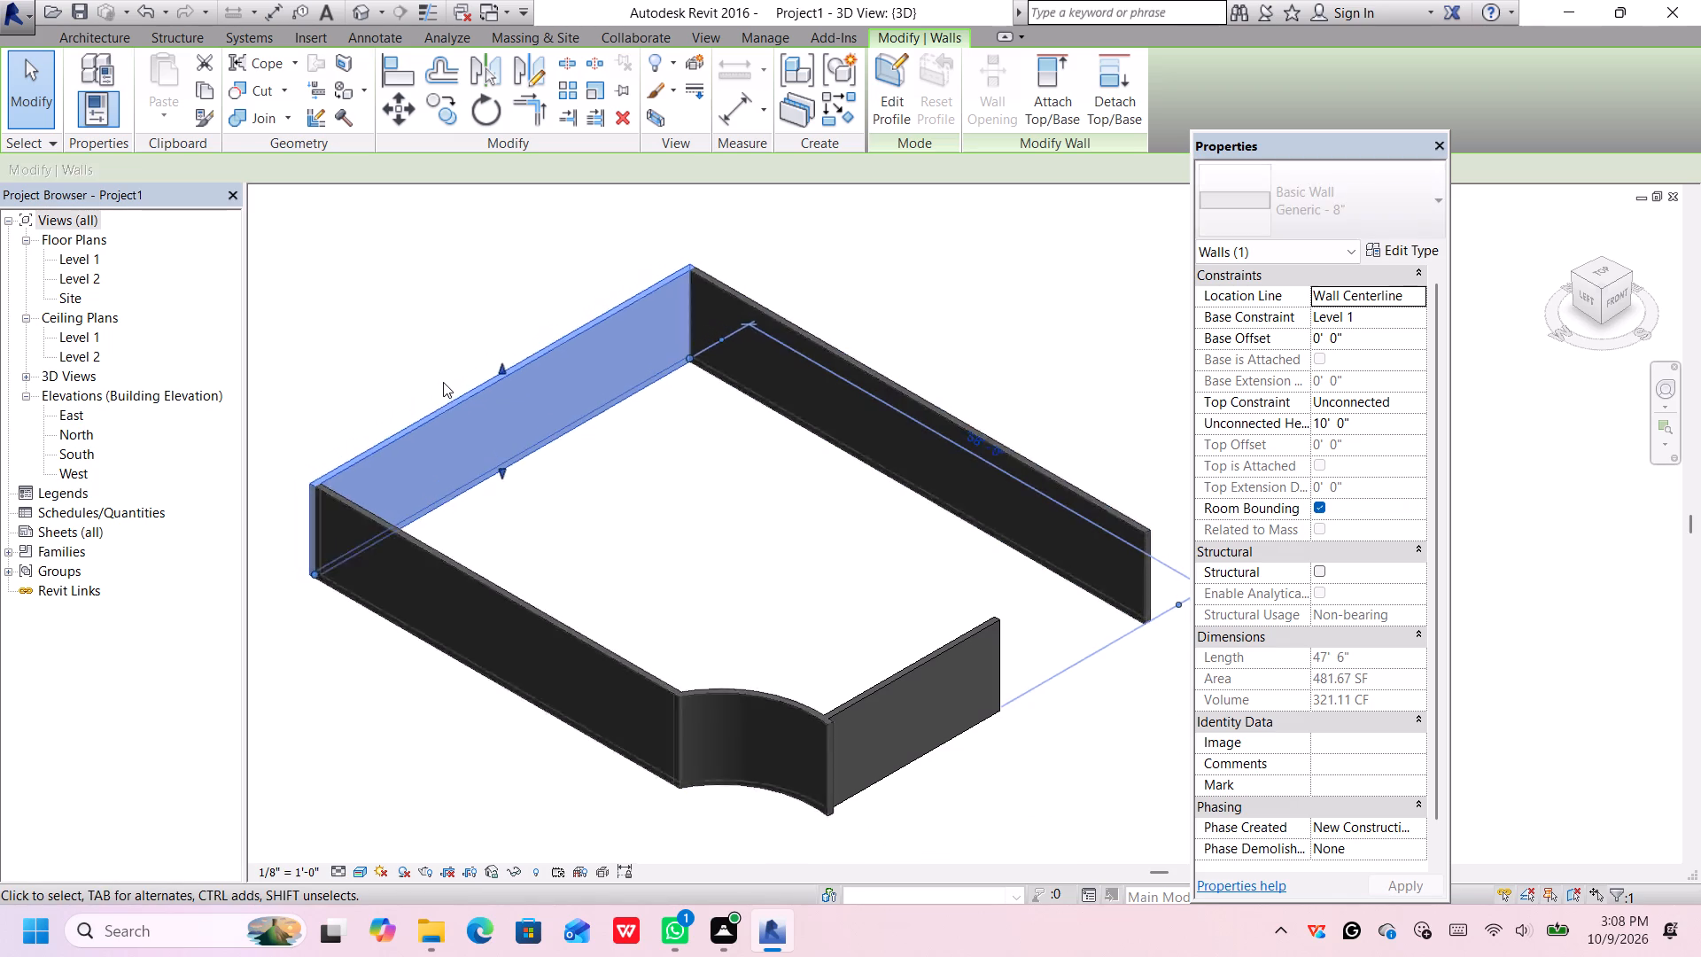
pyautogui.press('Down')
pyautogui.press('Down')
pyautogui.press('Down')
pyautogui.press('Down')
pyautogui.press('Down')
pyautogui.press('Down')
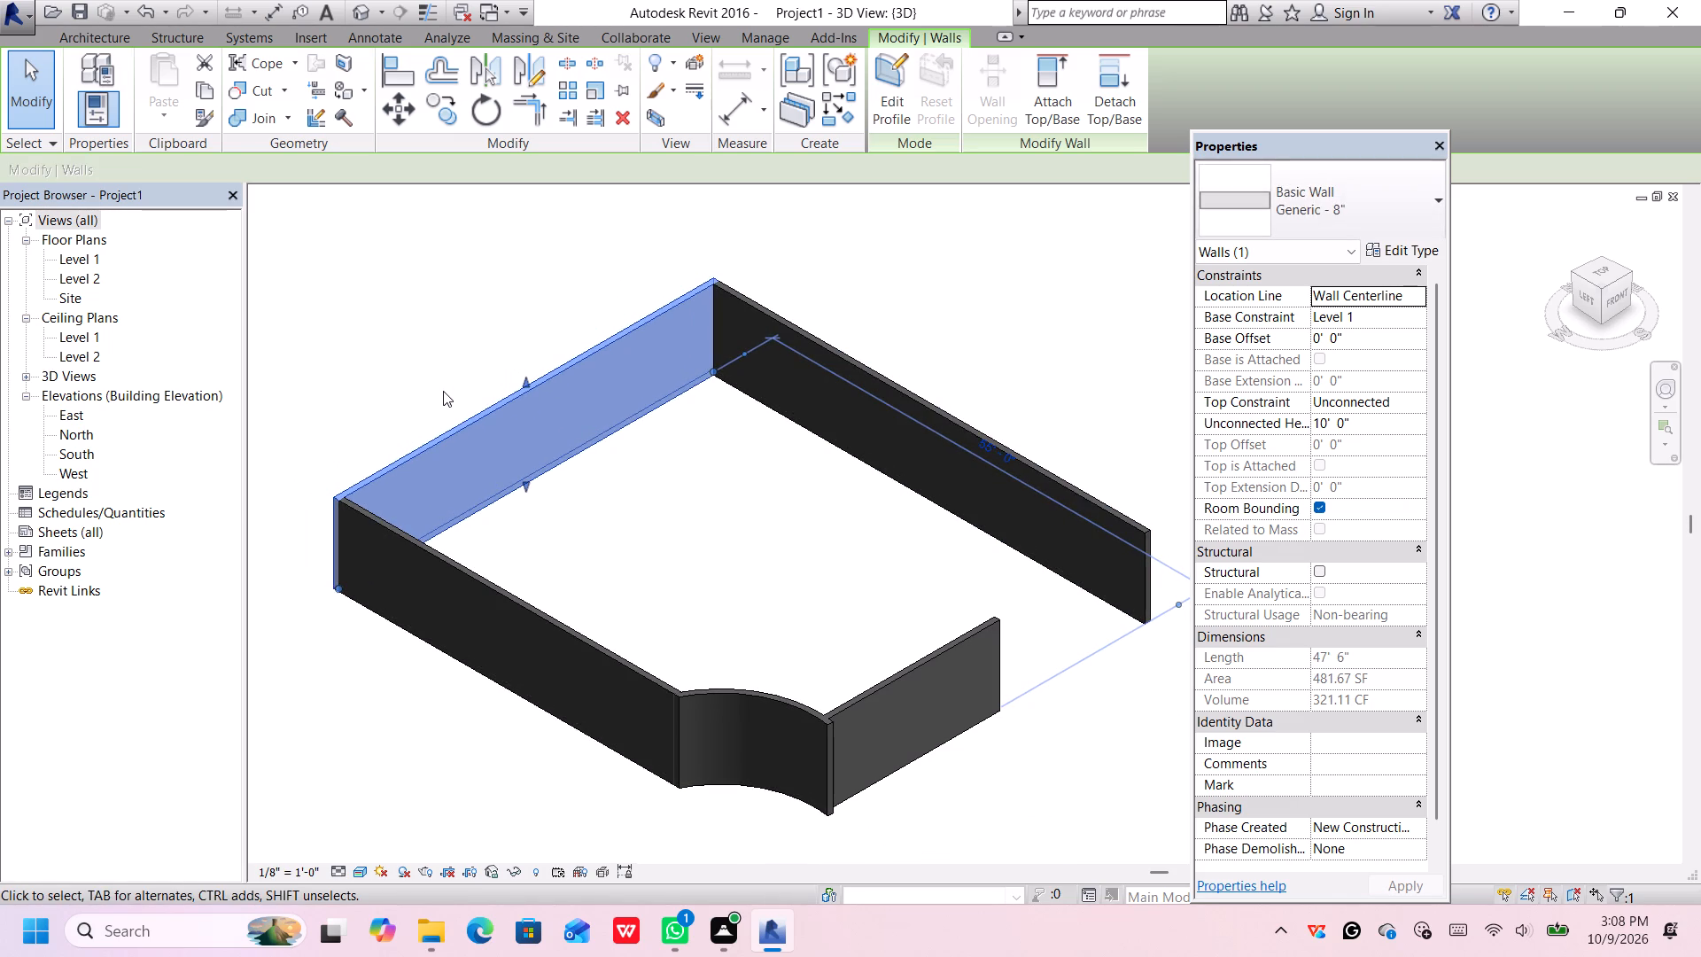
pyautogui.press('Down')
pyautogui.press('Down')
pyautogui.press('Down')
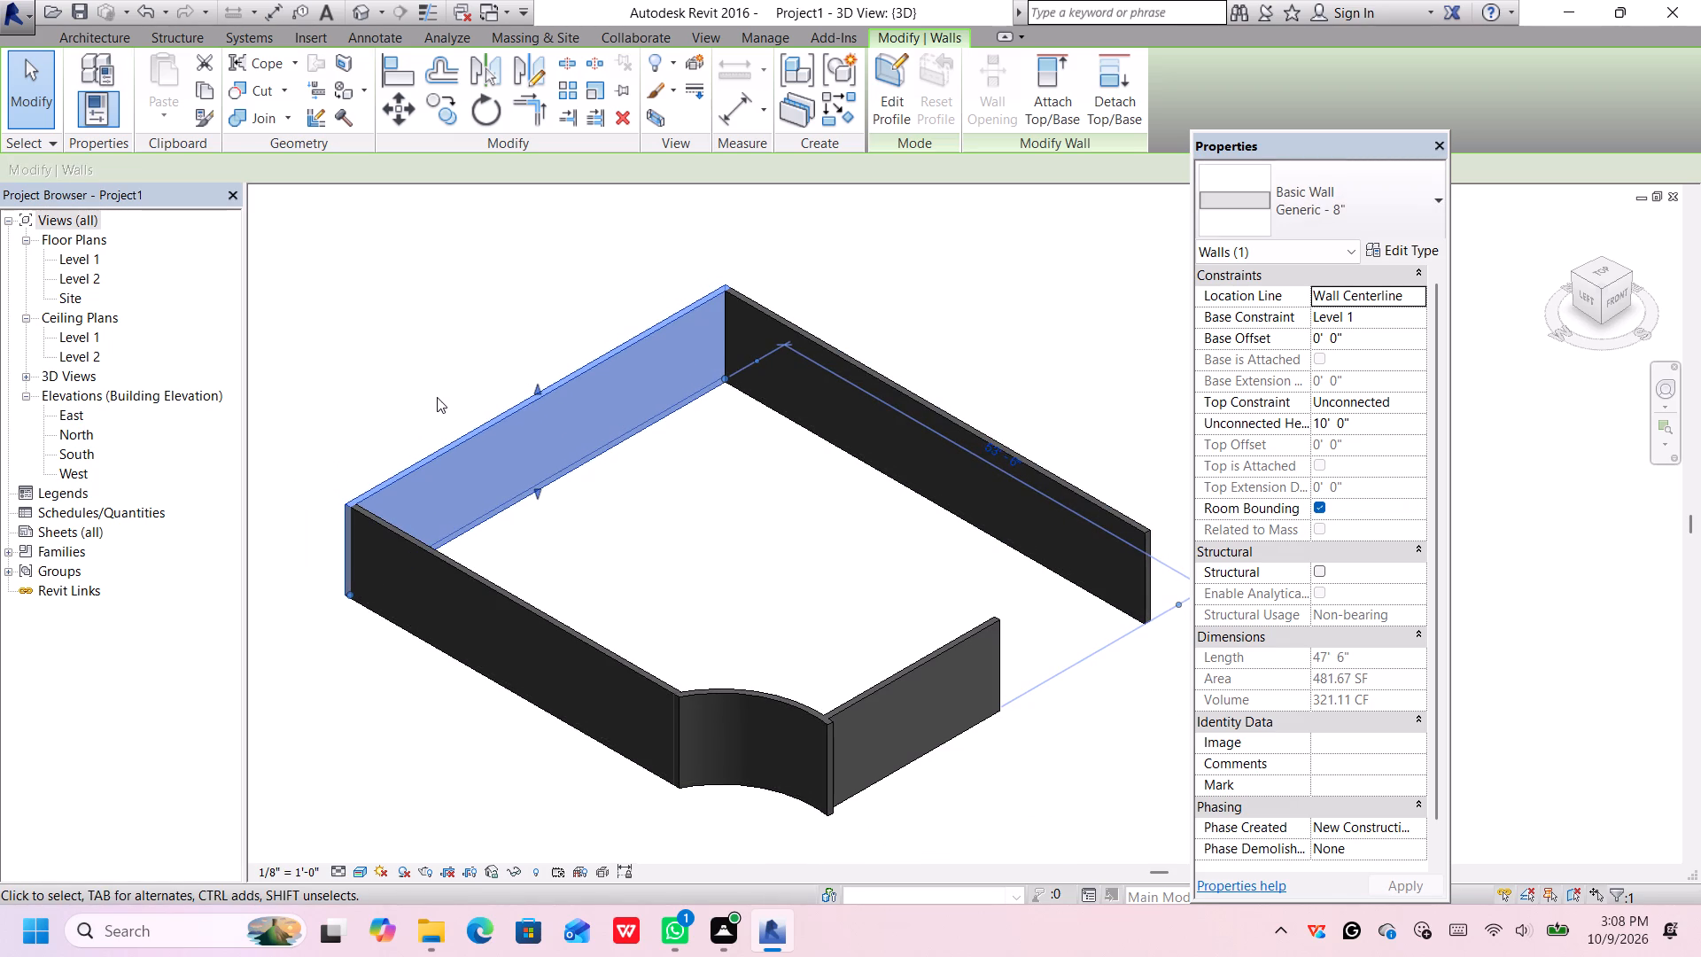
pyautogui.press('Down')
pyautogui.press('Down')
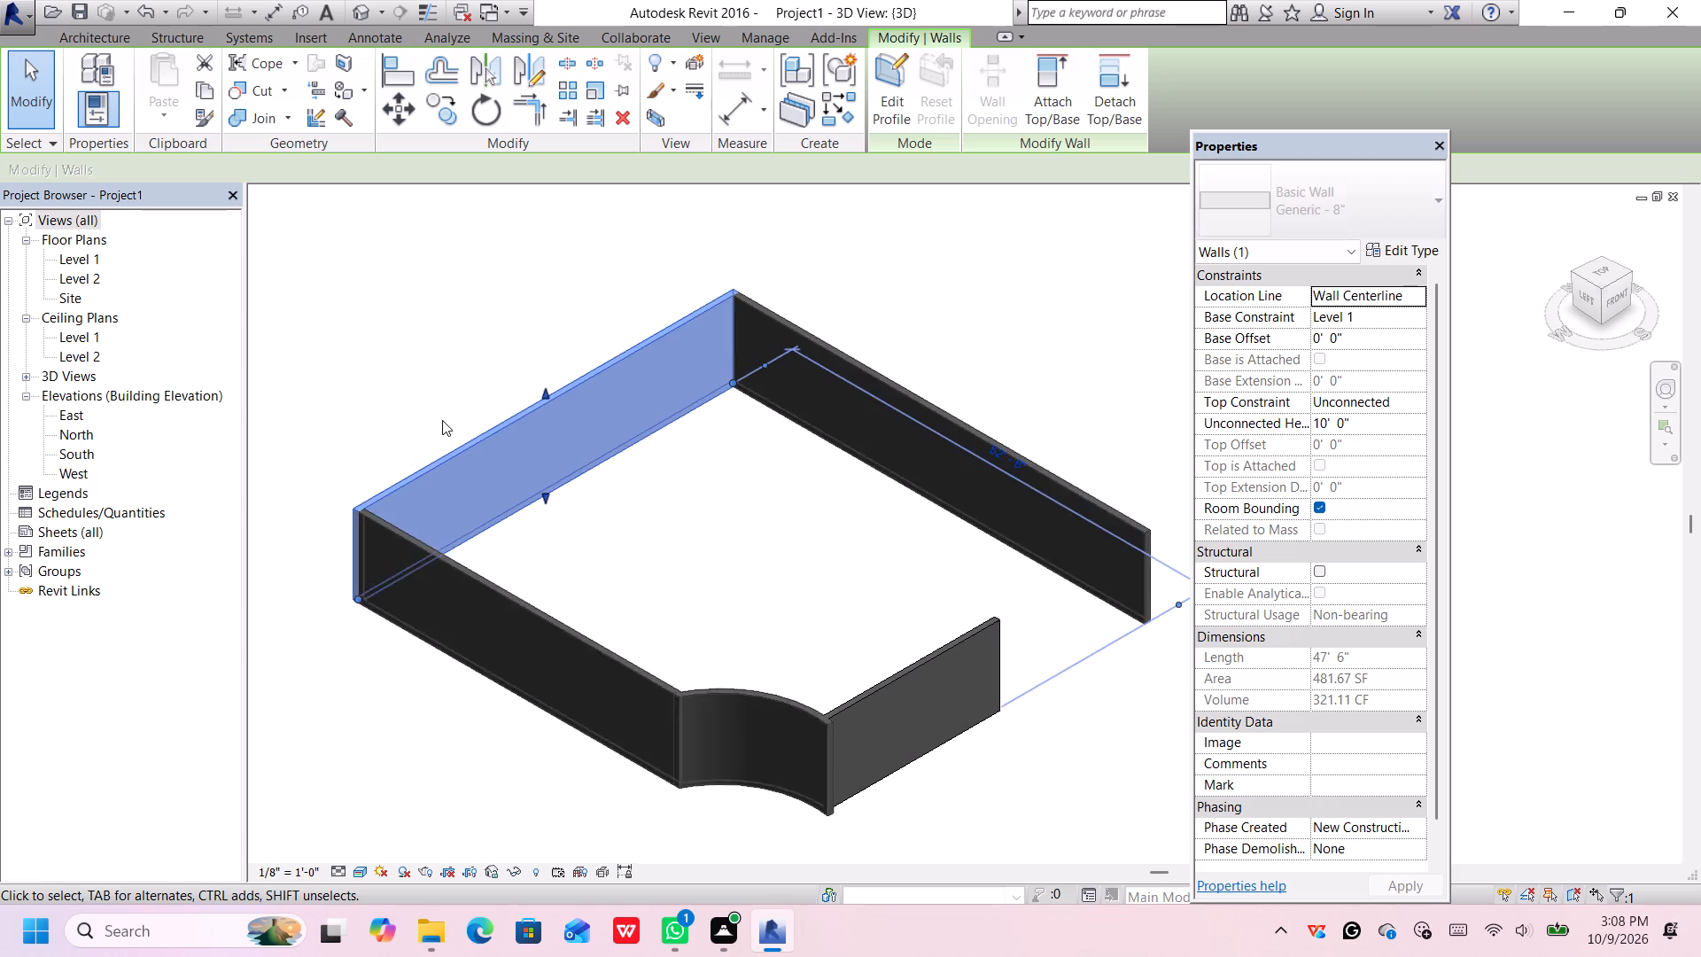
pyautogui.press('Down')
pyautogui.press('Down')
pyautogui.press('Down')
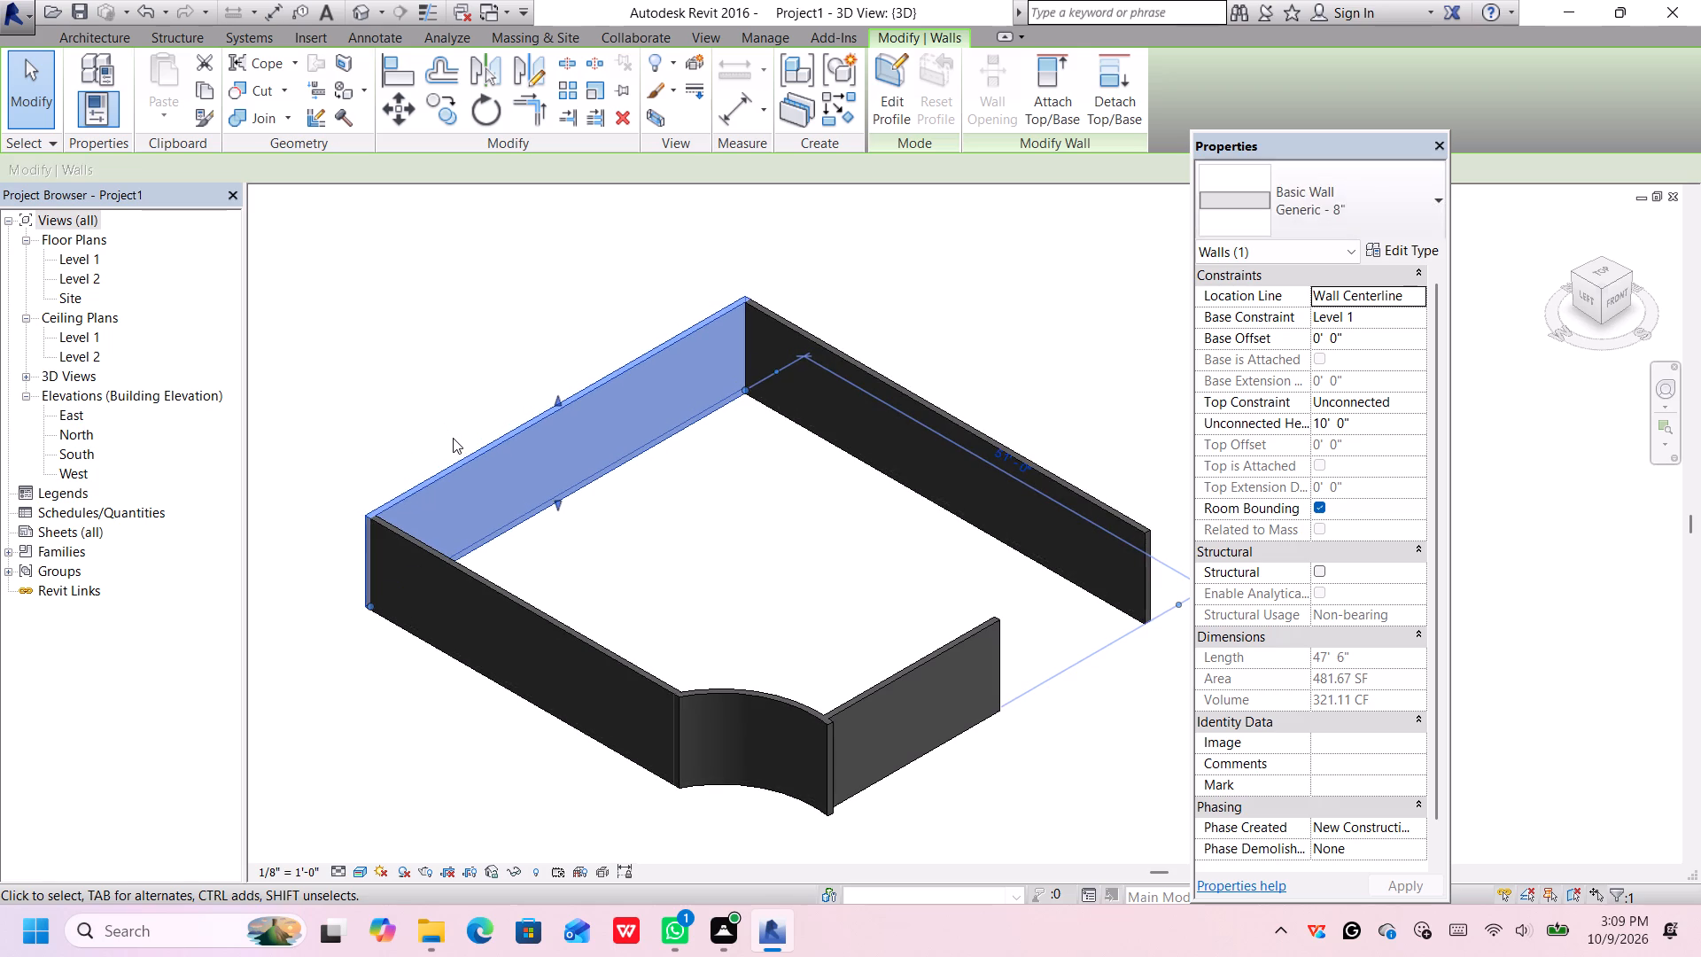
pyautogui.press('Down')
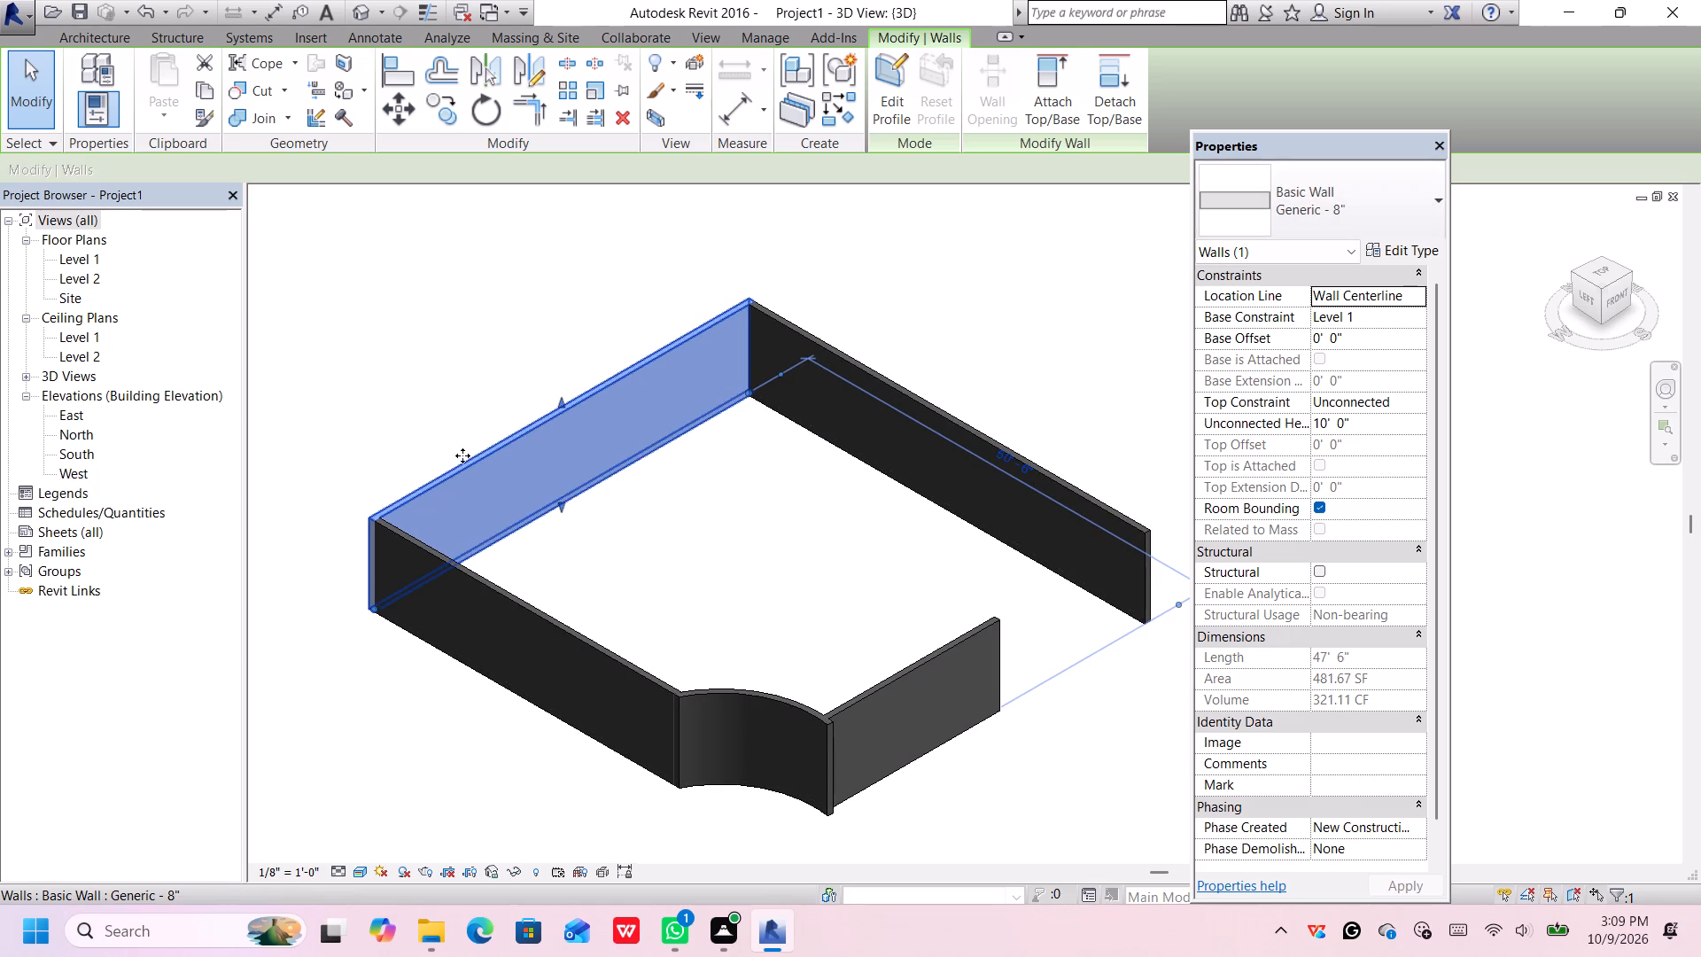
pyautogui.click(448, 431)
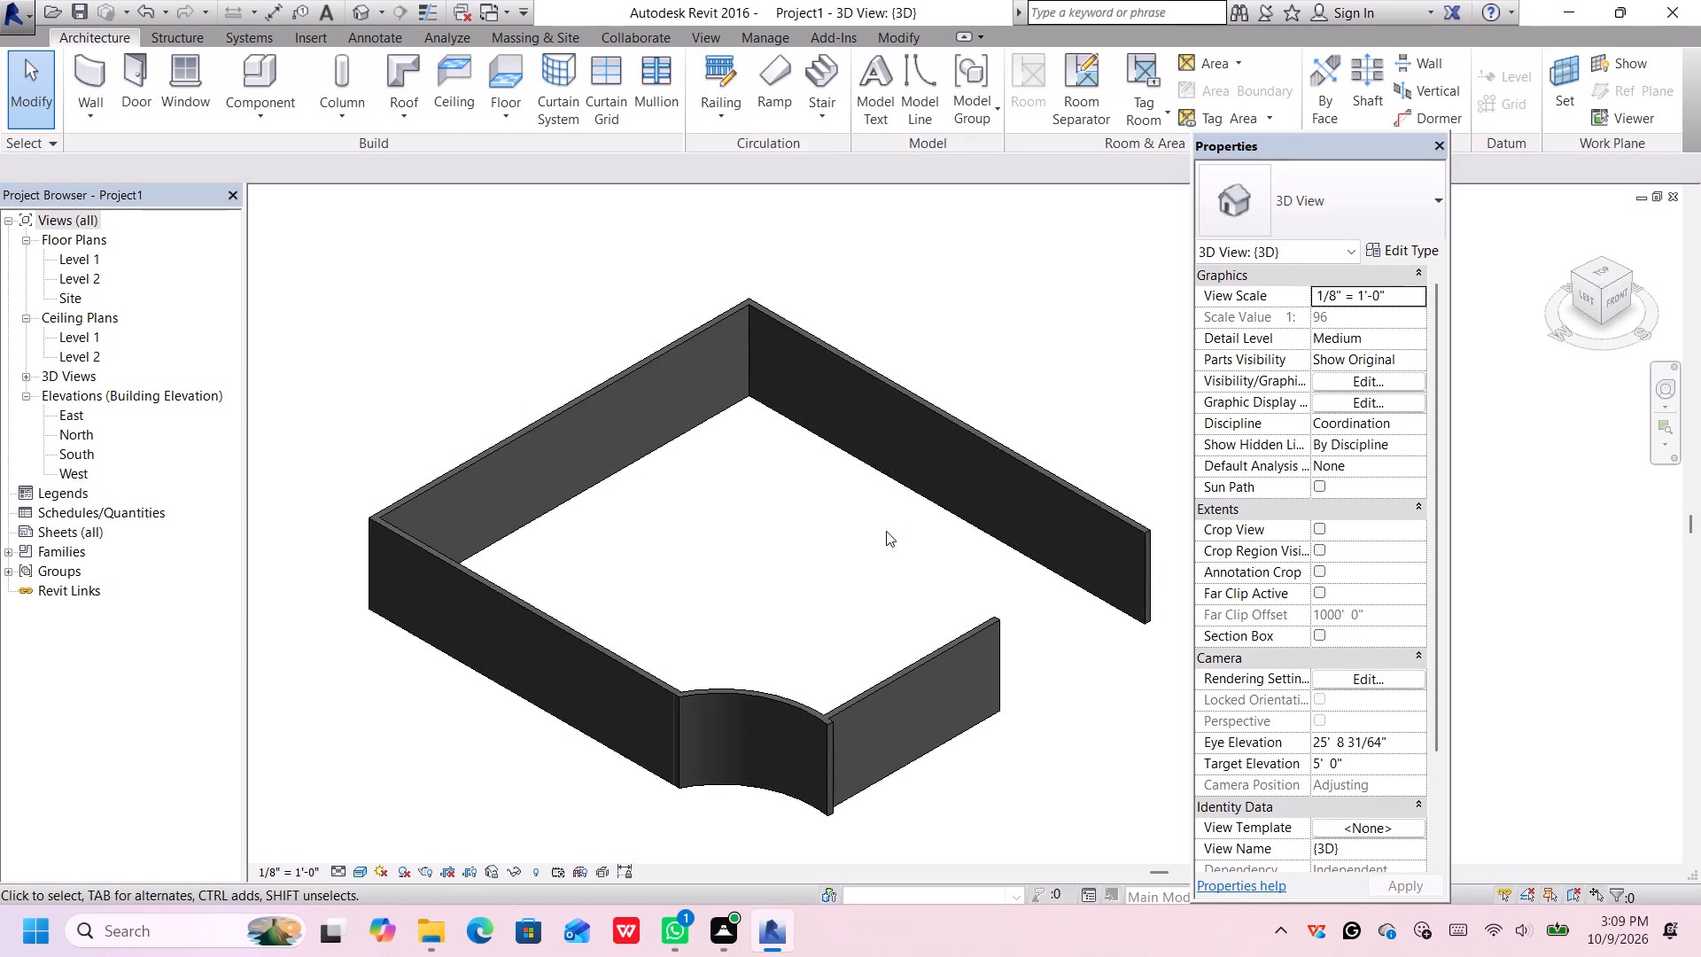
# Draw a 10' high, 6' long Generic - 8" - Filled wall from the east wall's free end toward the front wall segment.
pyautogui.moveTo(902, 524); pyautogui.dragTo(750, 481, button='middle')
pyautogui.moveTo(747, 481); pyautogui.dragTo(642, 453, button='middle')
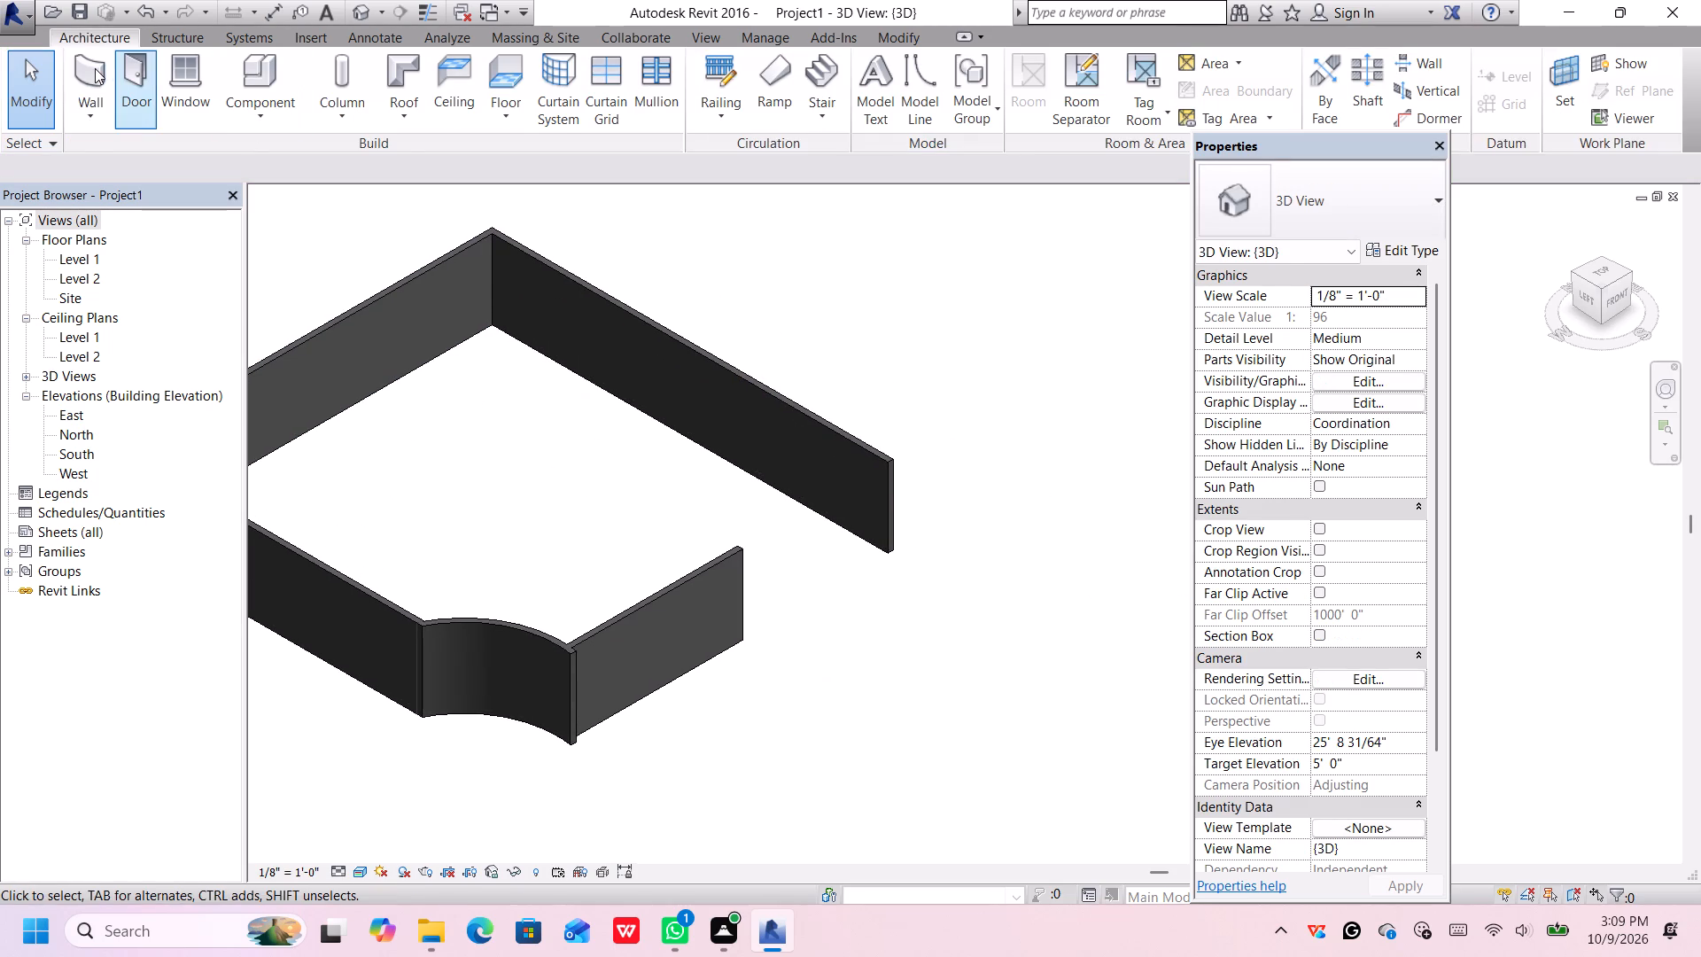
pyautogui.click(95, 68)
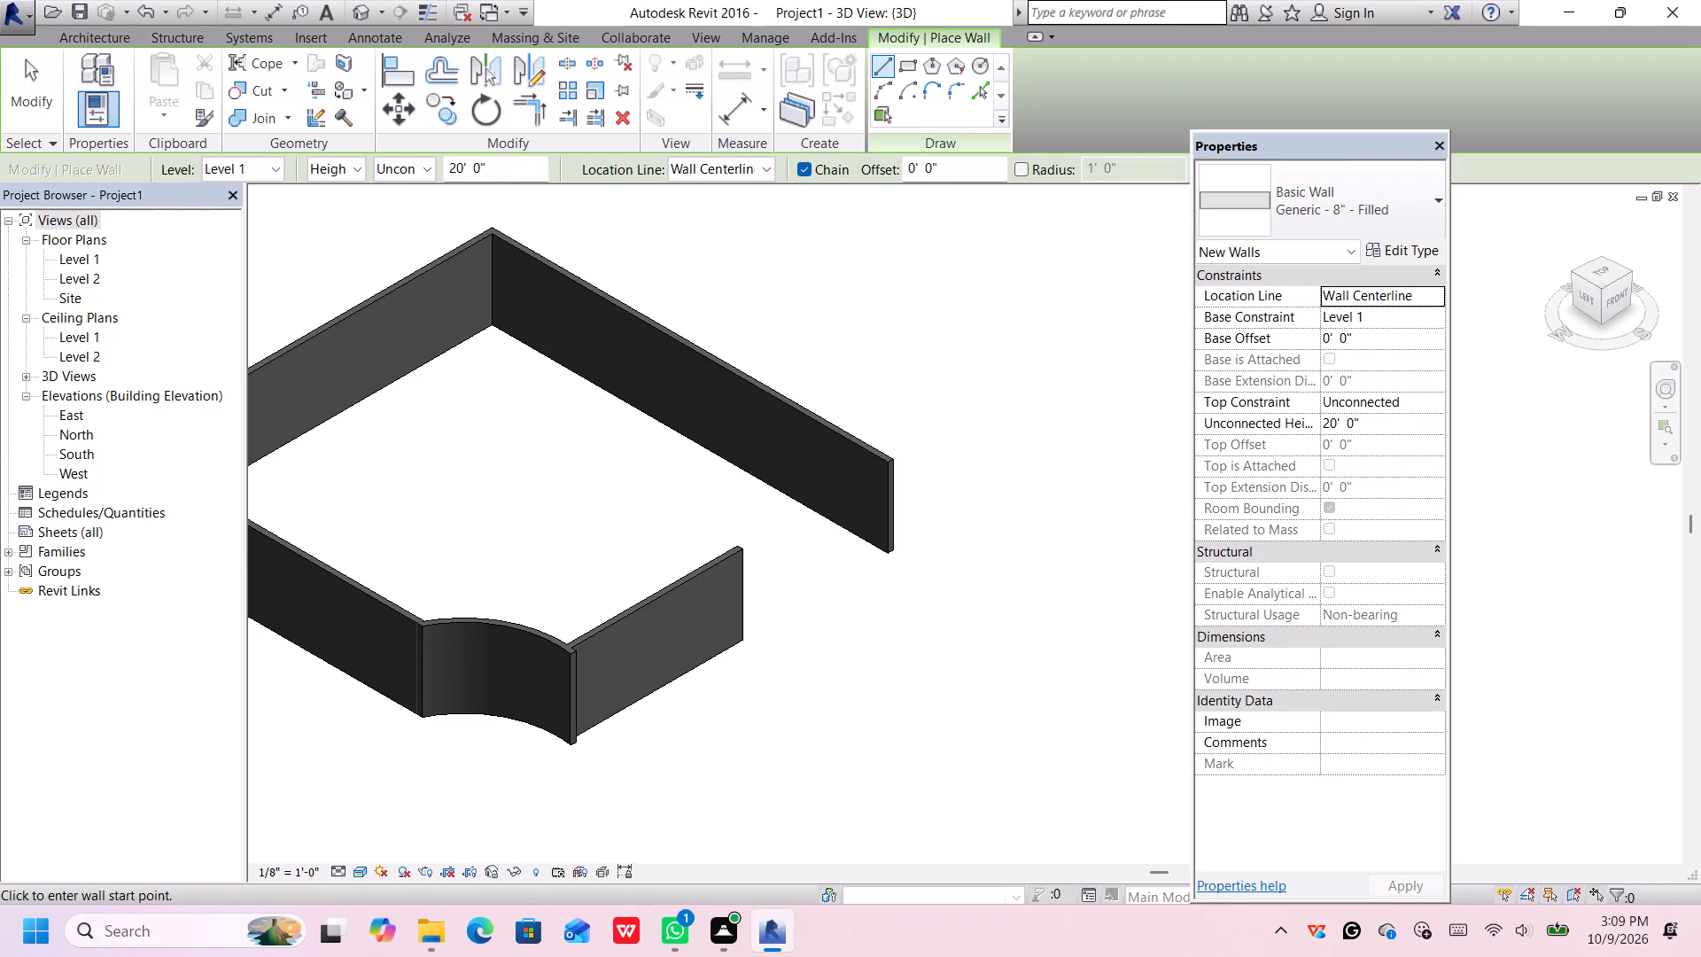
pyautogui.click(510, 169)
pyautogui.moveTo(508, 161); pyautogui.dragTo(373, 180)
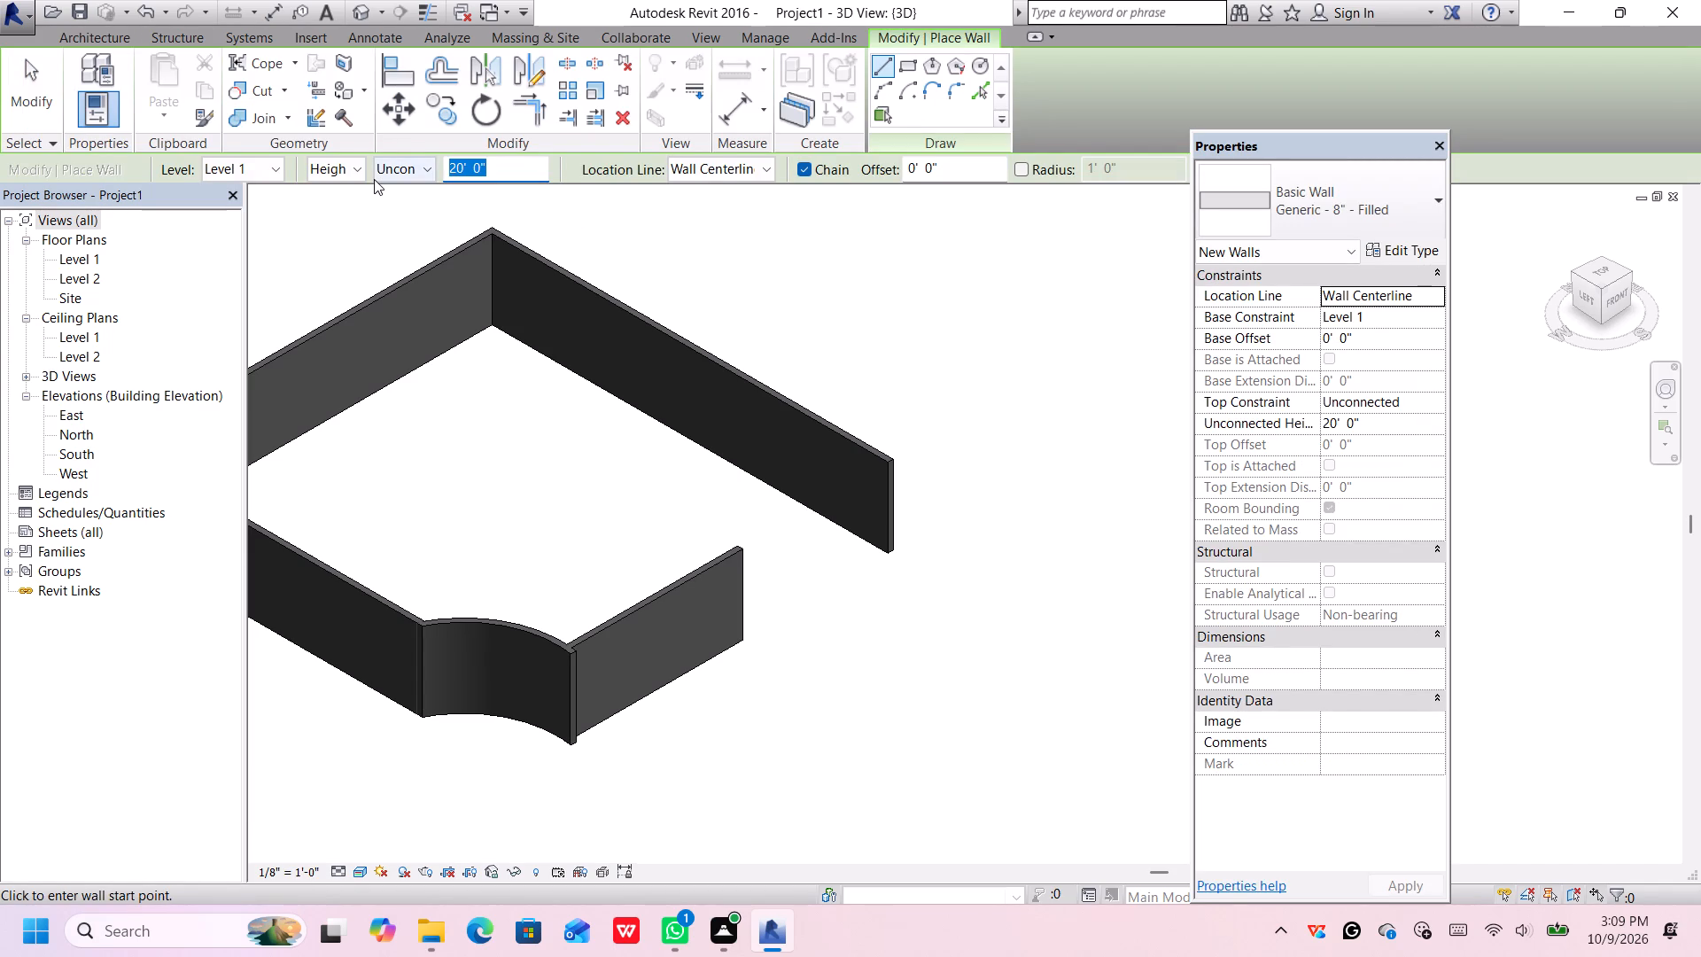
pyautogui.press('BackSpace')
pyautogui.write("10'")
pyautogui.press('Return')
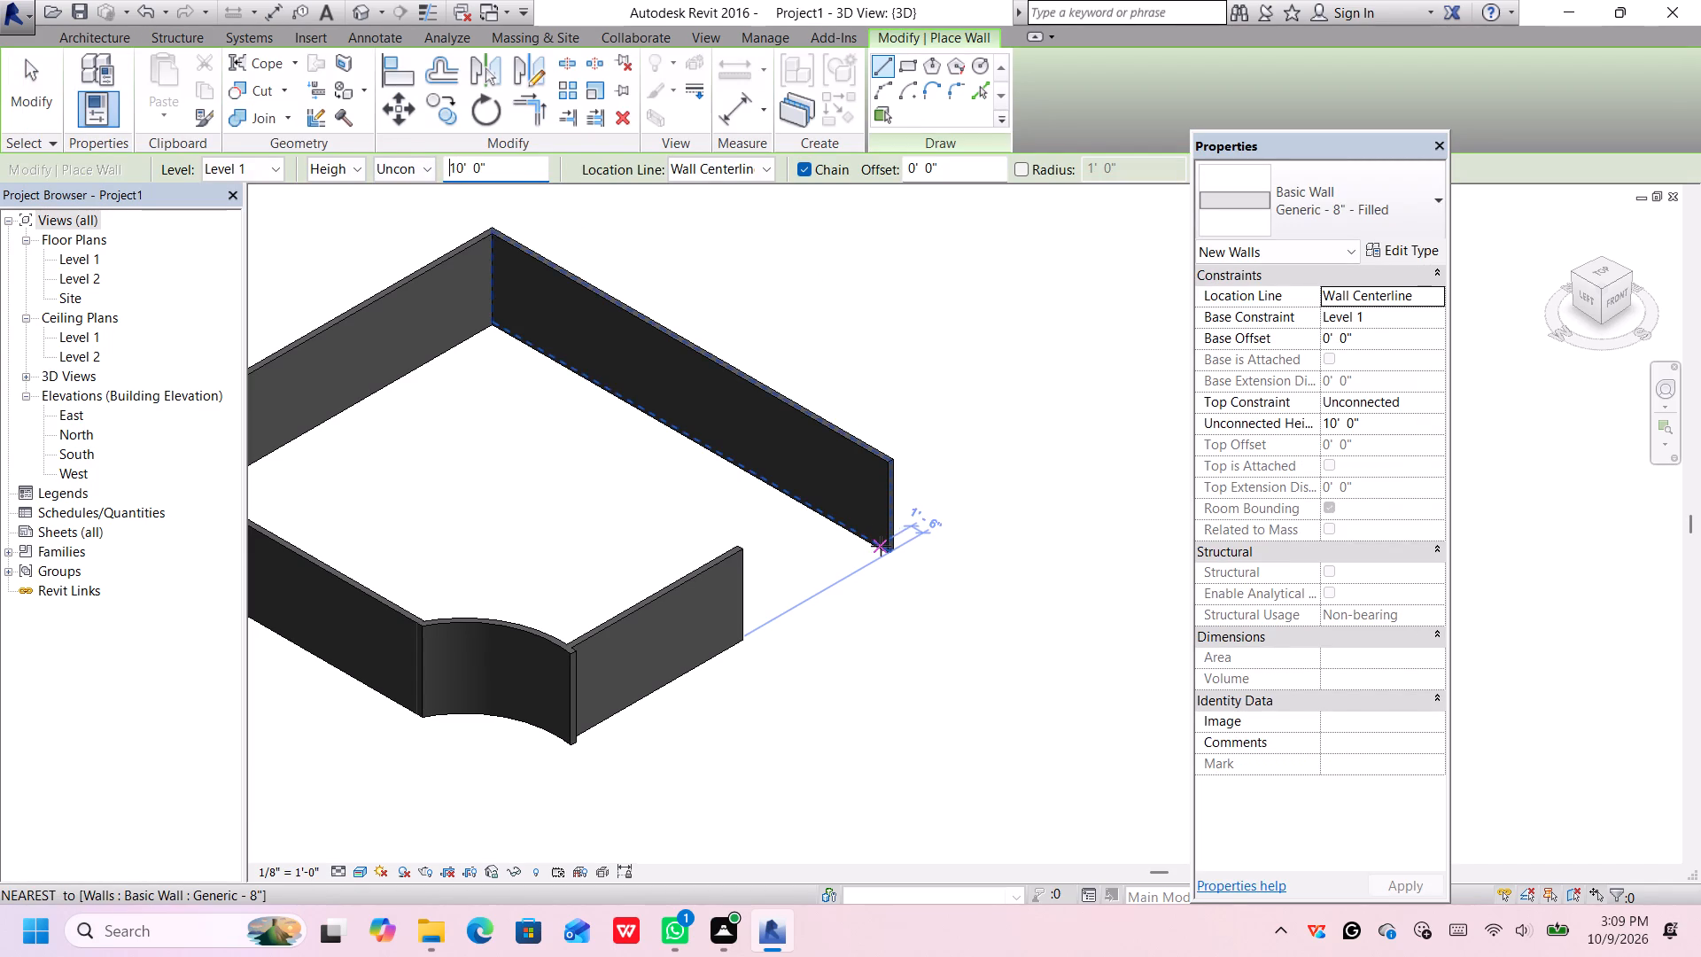
pyautogui.scroll(5, 885, 549)
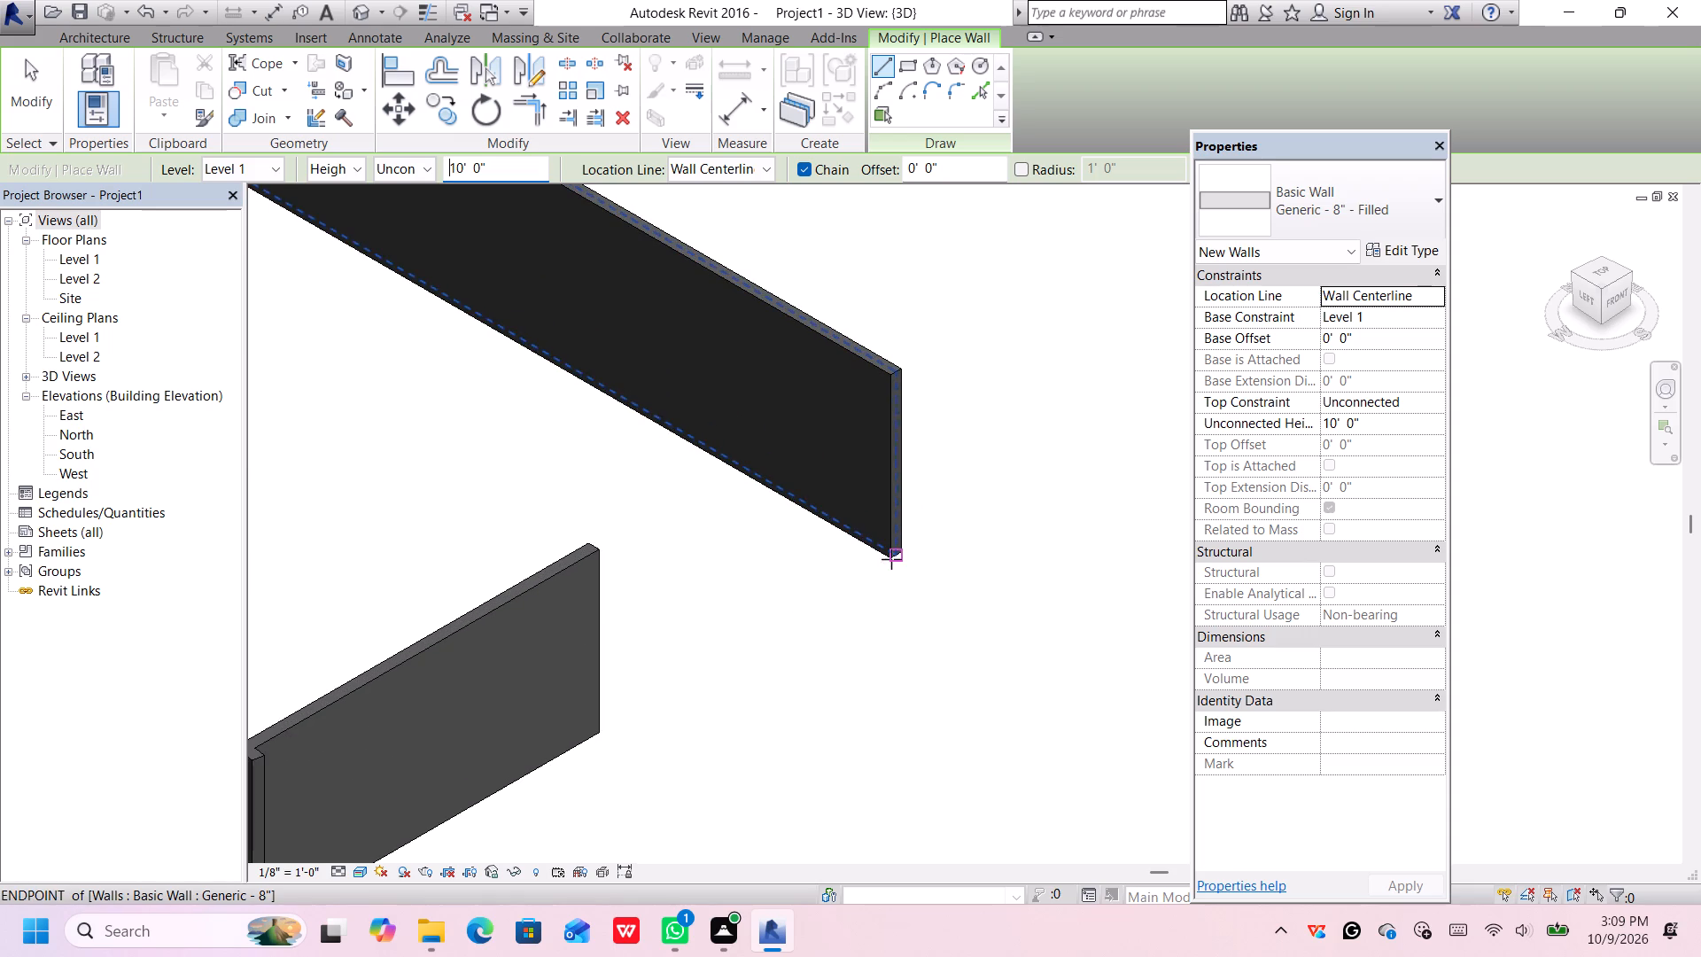
pyautogui.click(891, 559)
pyautogui.scroll(-2, 785, 619)
pyautogui.scroll(1, 785, 619)
pyautogui.scroll(-1, 785, 619)
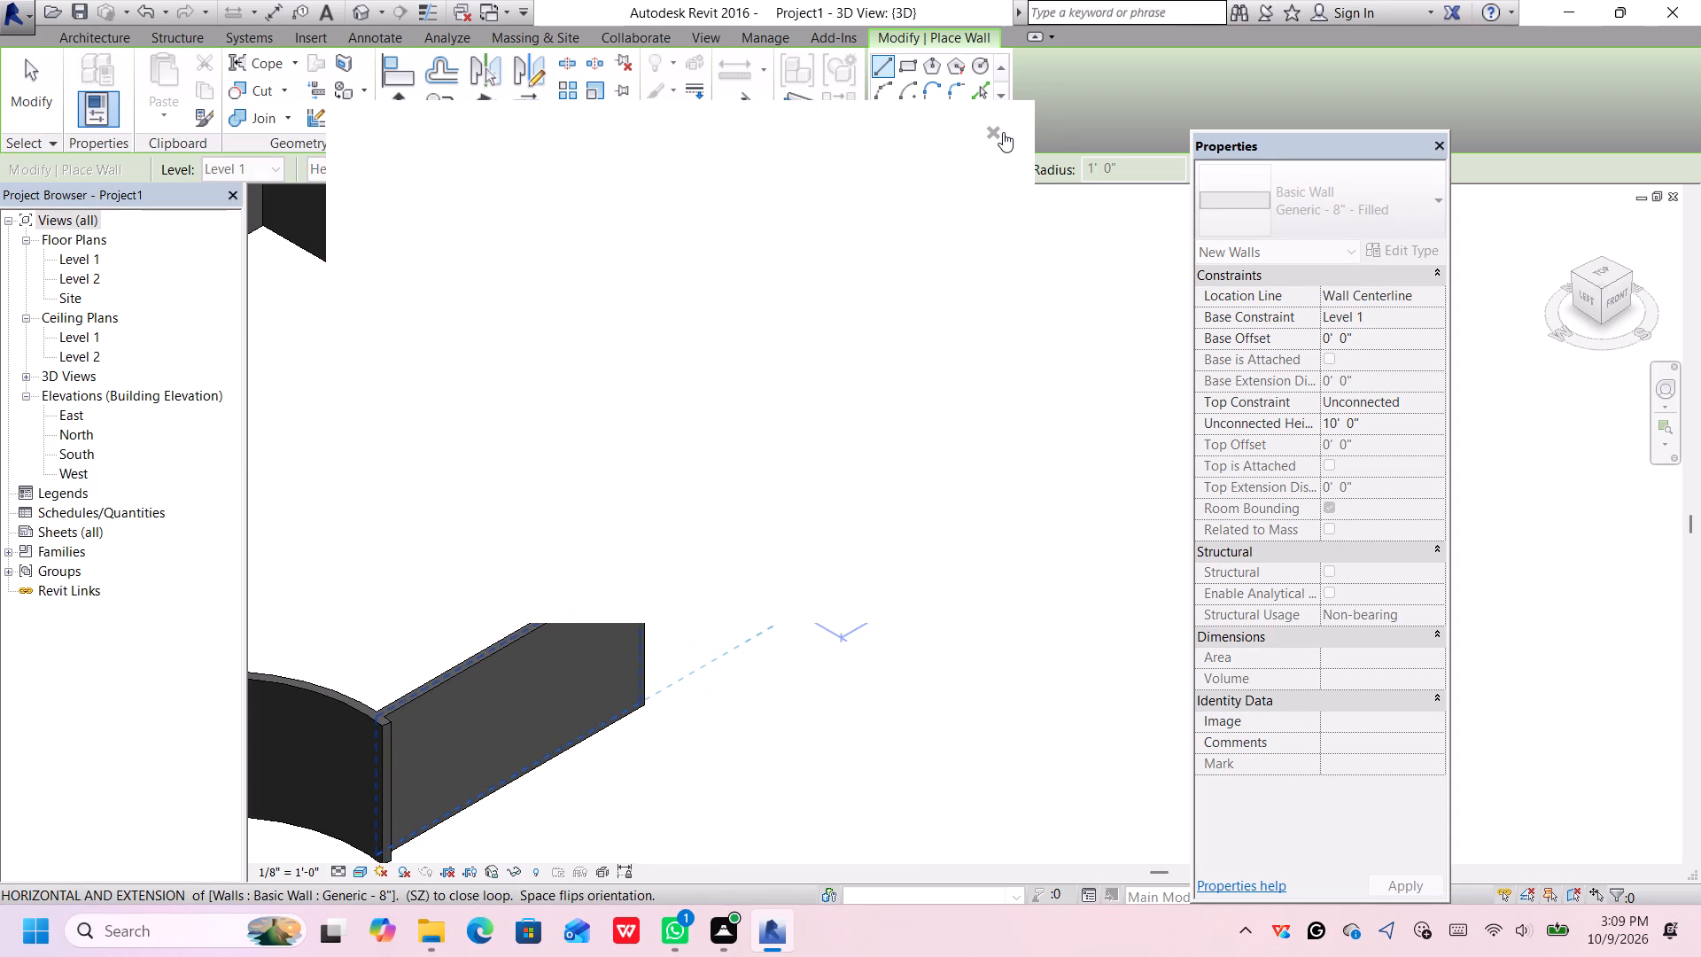
pyautogui.click(993, 132)
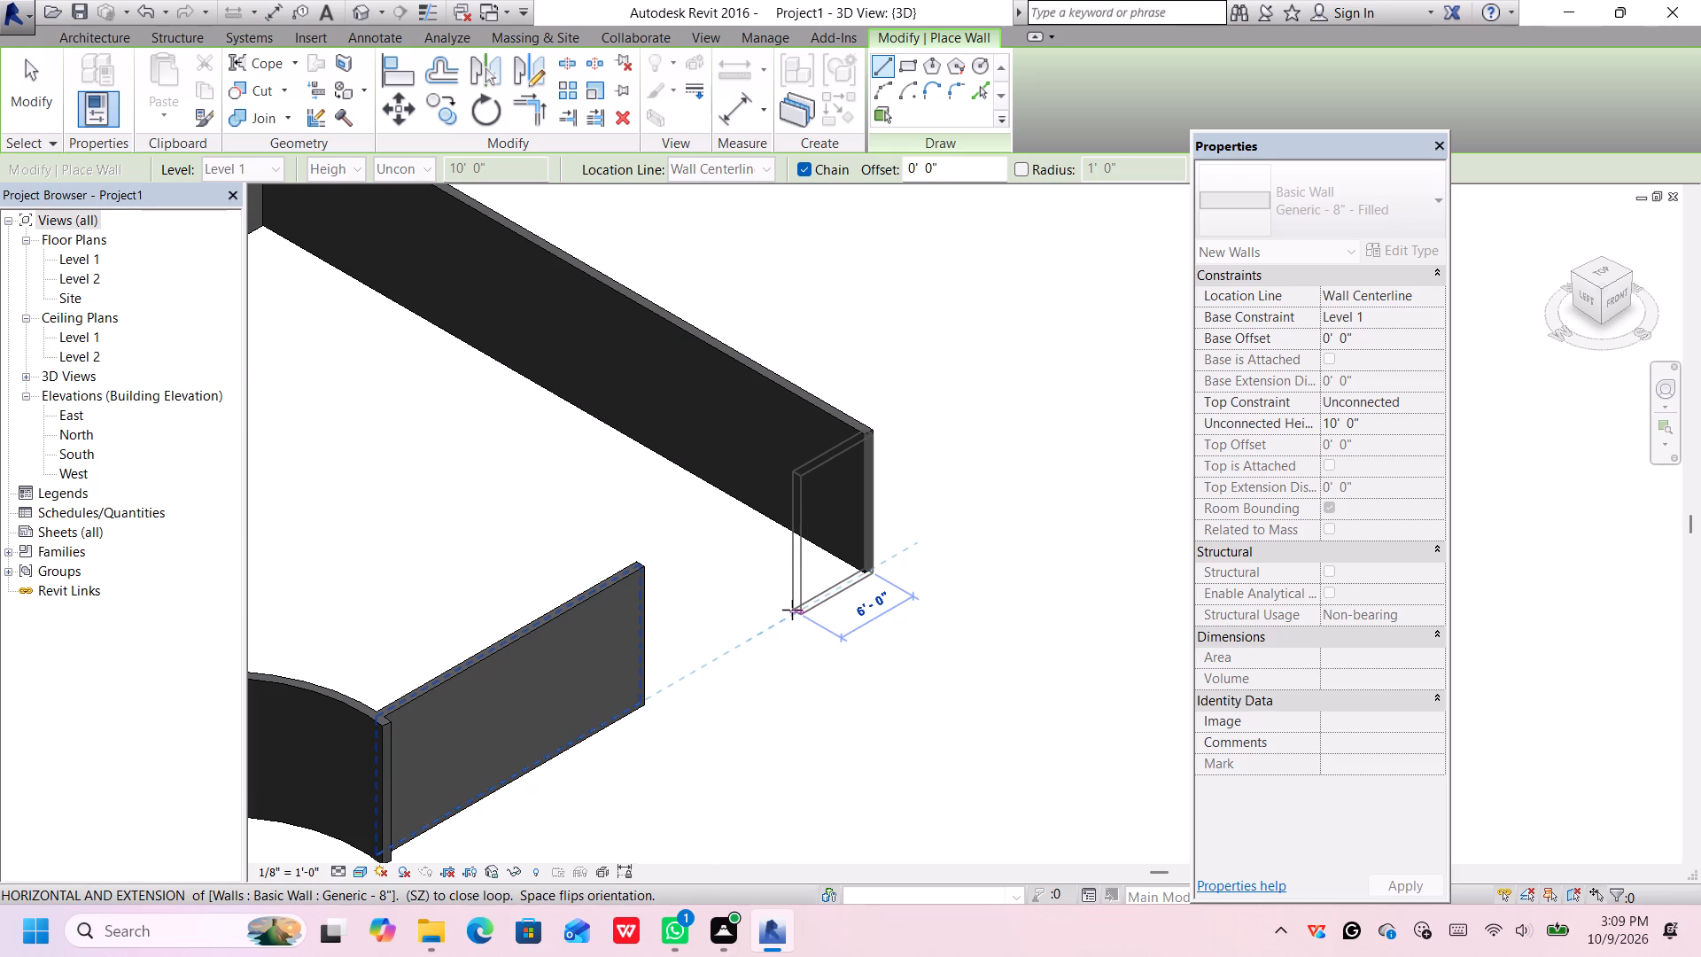
pyautogui.click(792, 610)
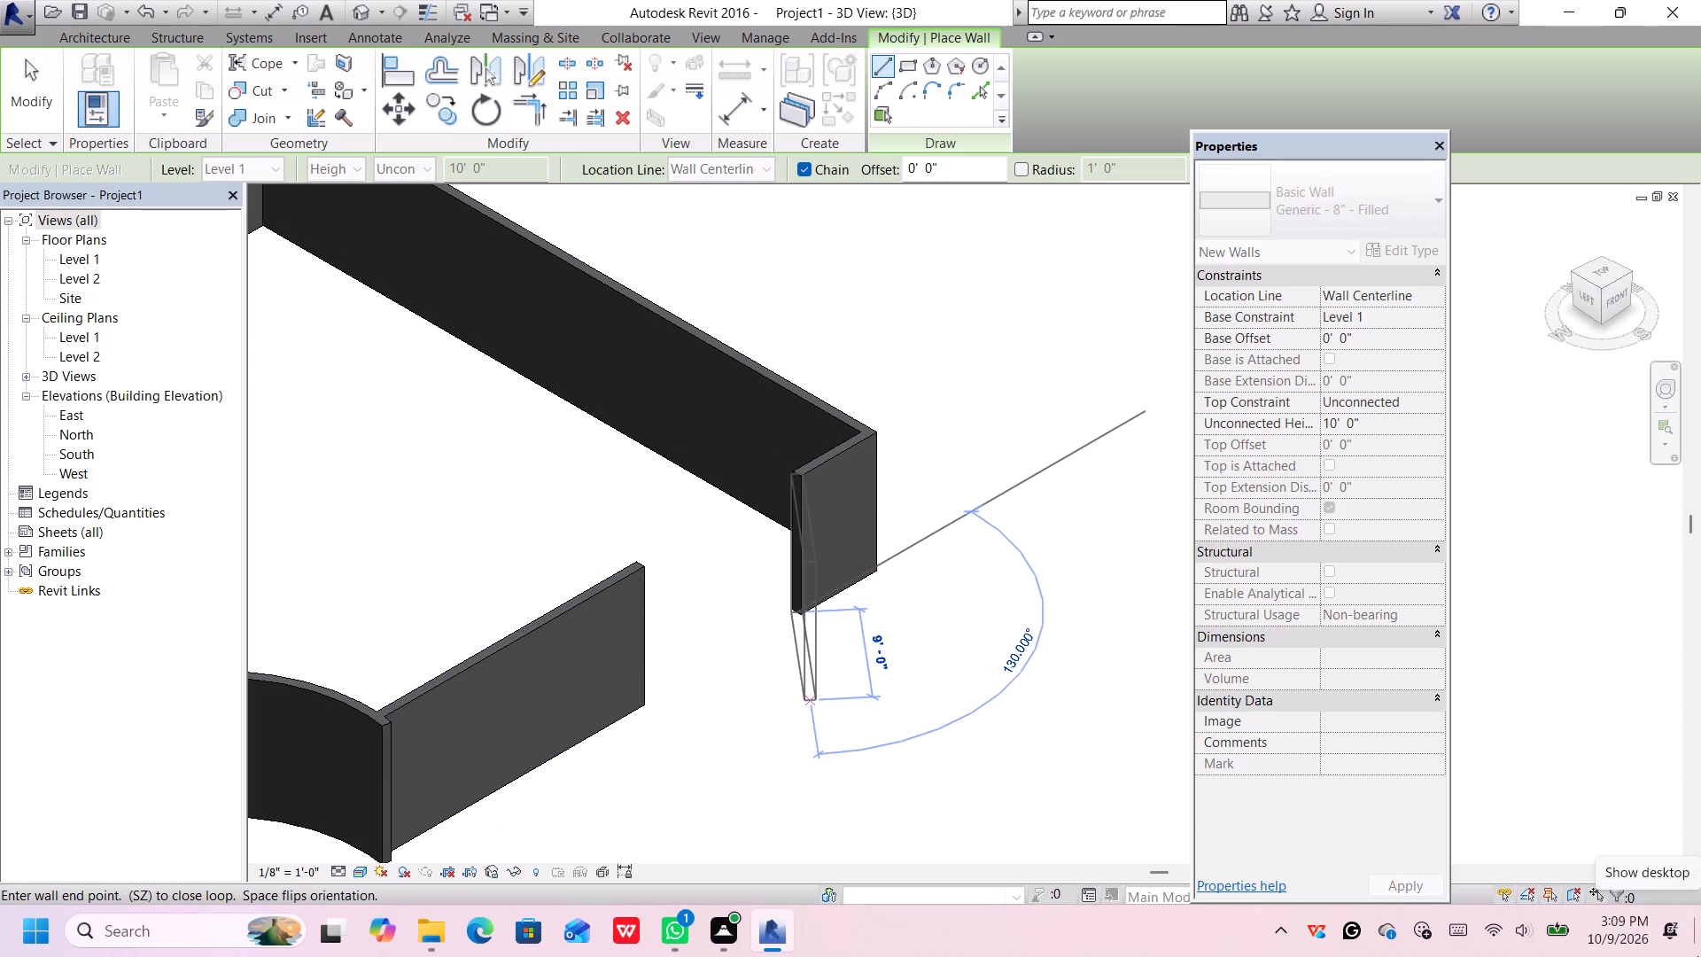
pyautogui.press('Escape')
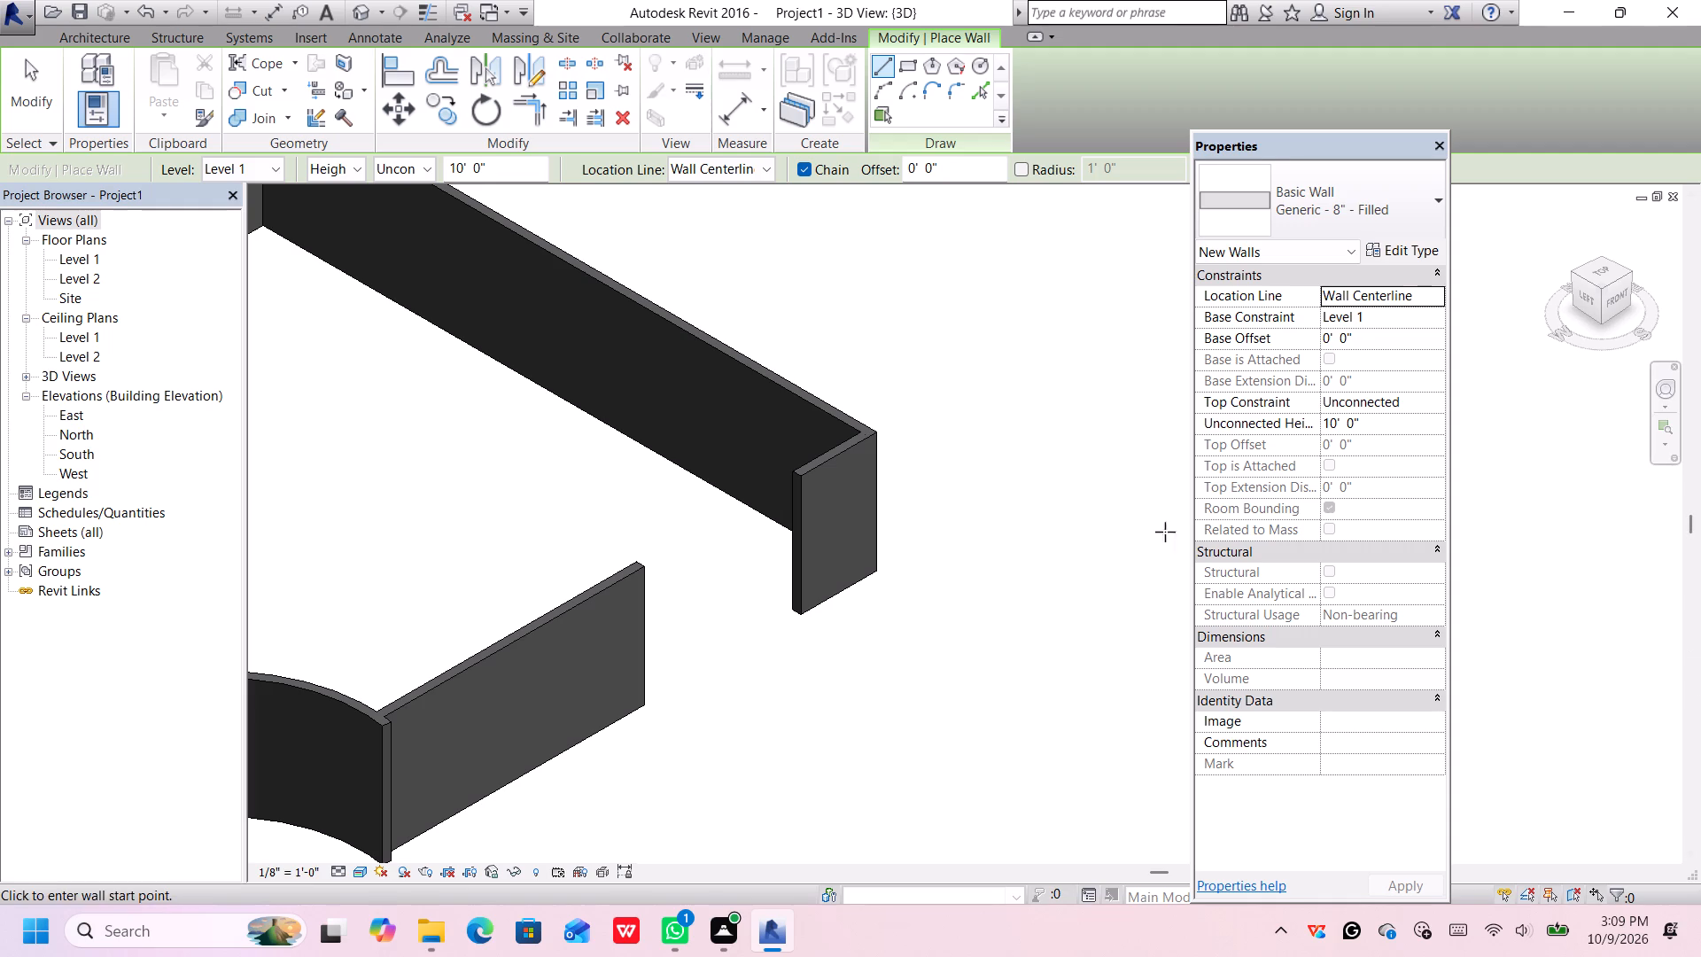
# Close the remaining front gap with a straight 10' high Storefront curtain wall between the short filled wall and the front wall segment.
pyautogui.scroll(-2, 832, 649)
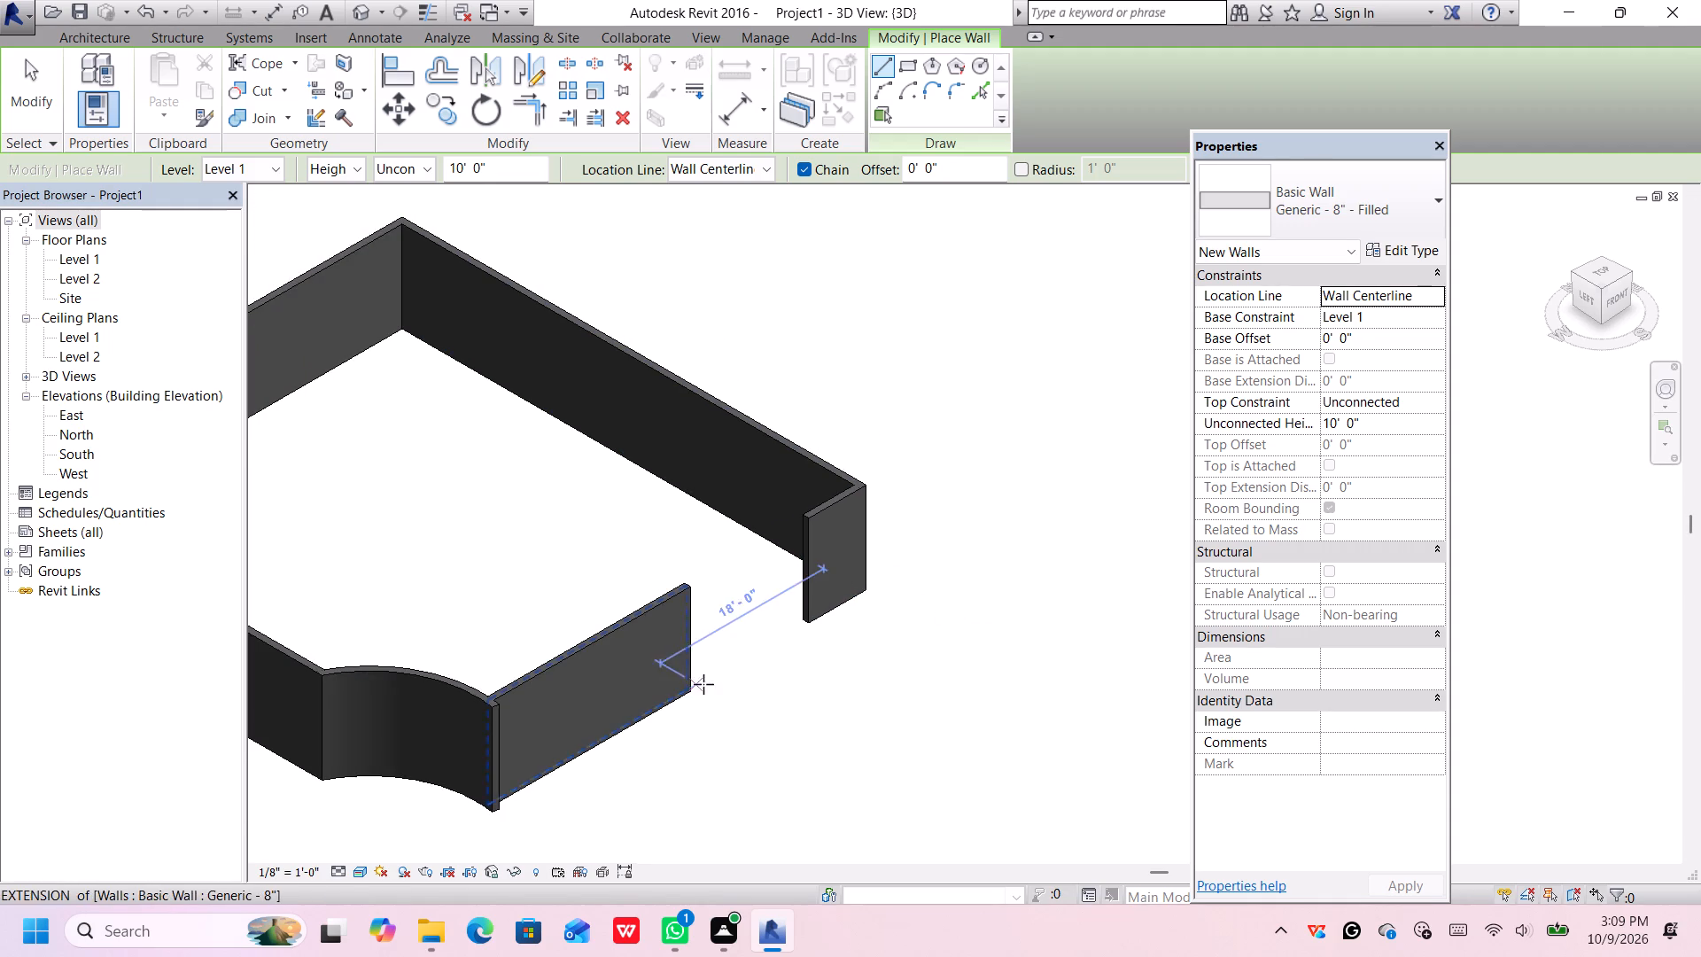
pyautogui.click(1317, 200)
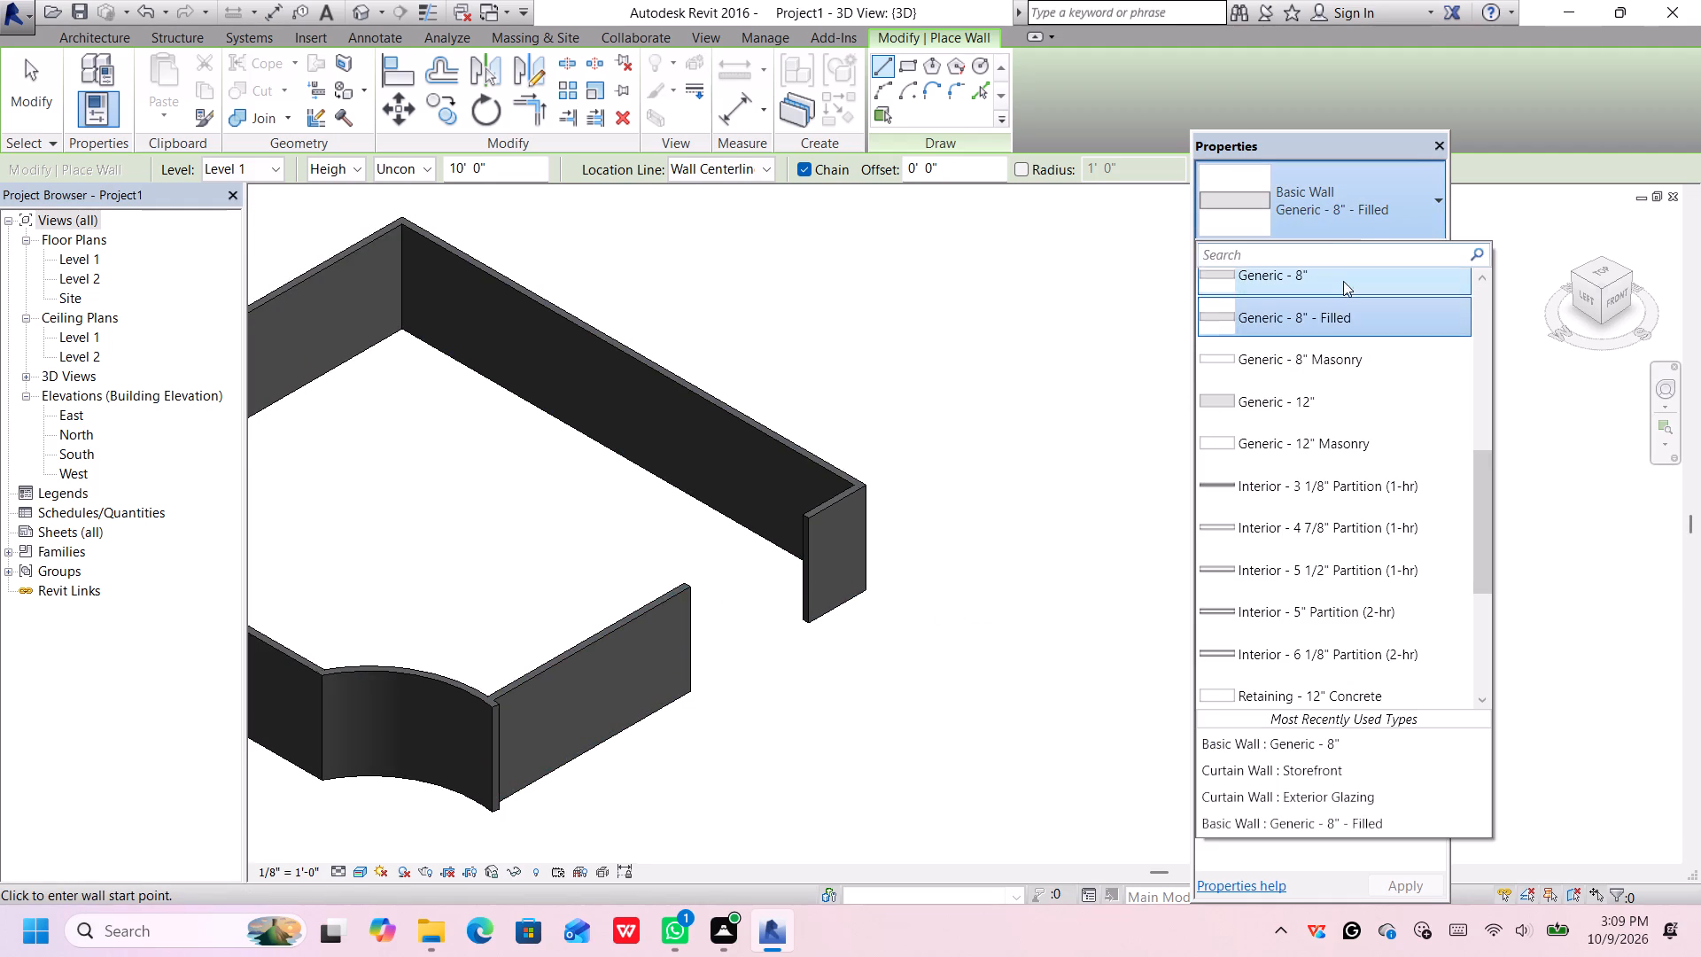
pyautogui.scroll(-6, 1332, 555)
pyautogui.scroll(1, 1331, 556)
pyautogui.scroll(-6, 1331, 556)
pyautogui.scroll(2, 1331, 556)
pyautogui.scroll(-3, 1316, 569)
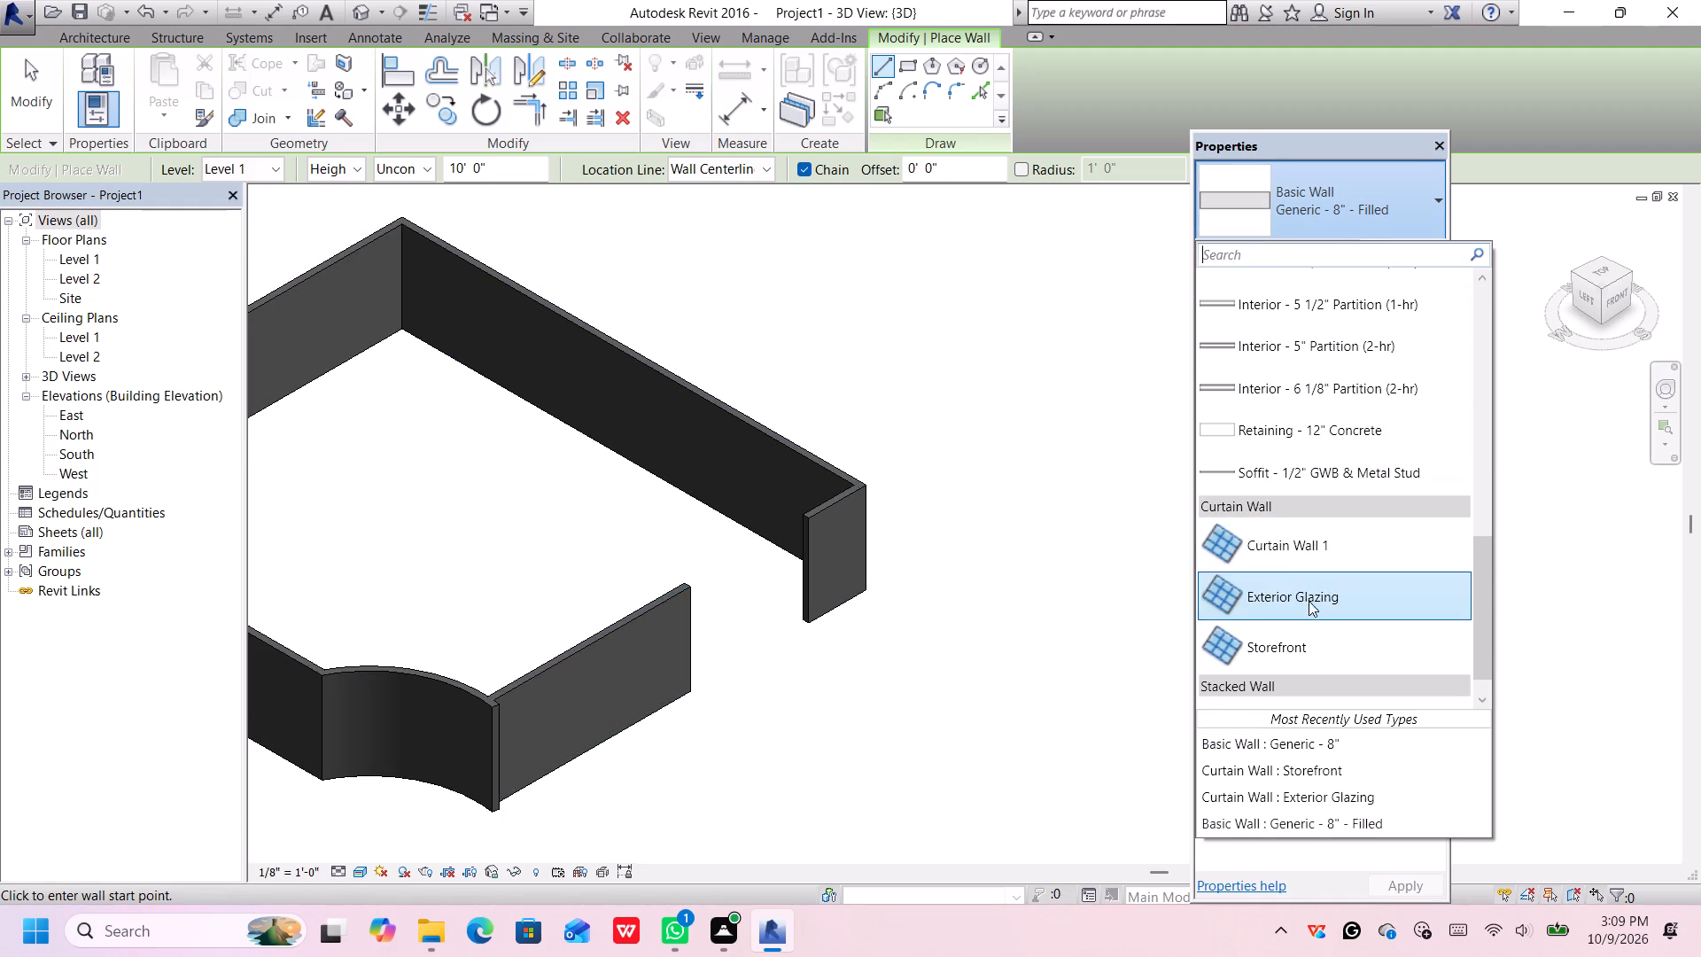
pyautogui.click(1293, 643)
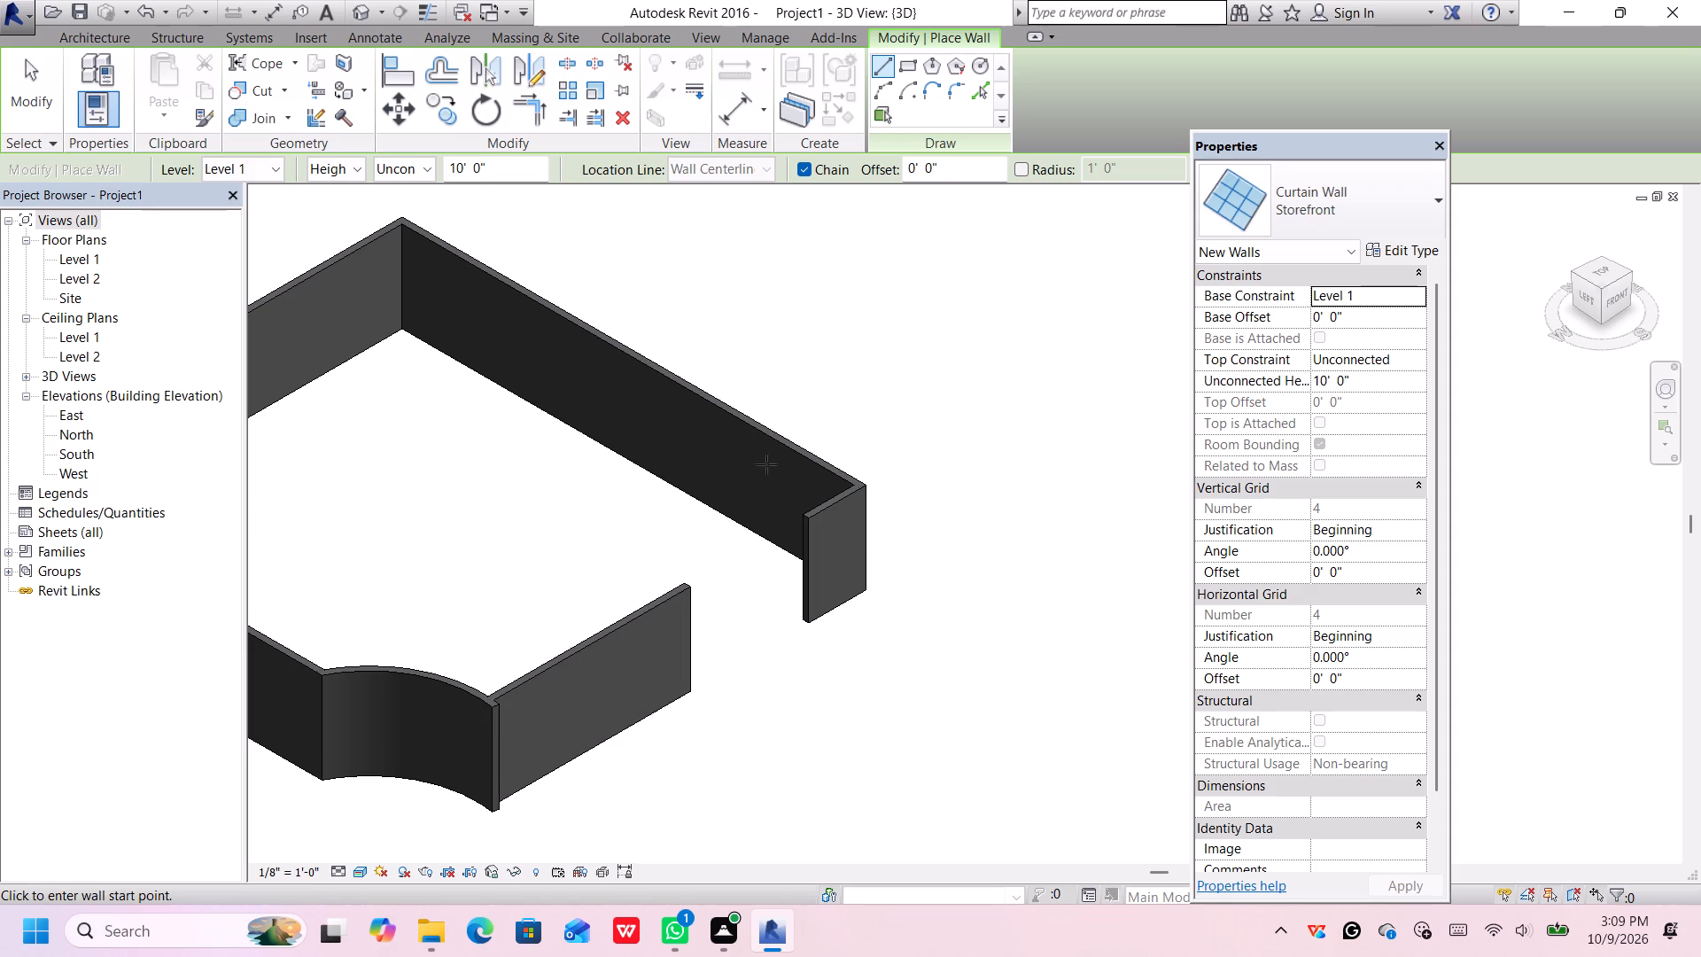
pyautogui.click(805, 623)
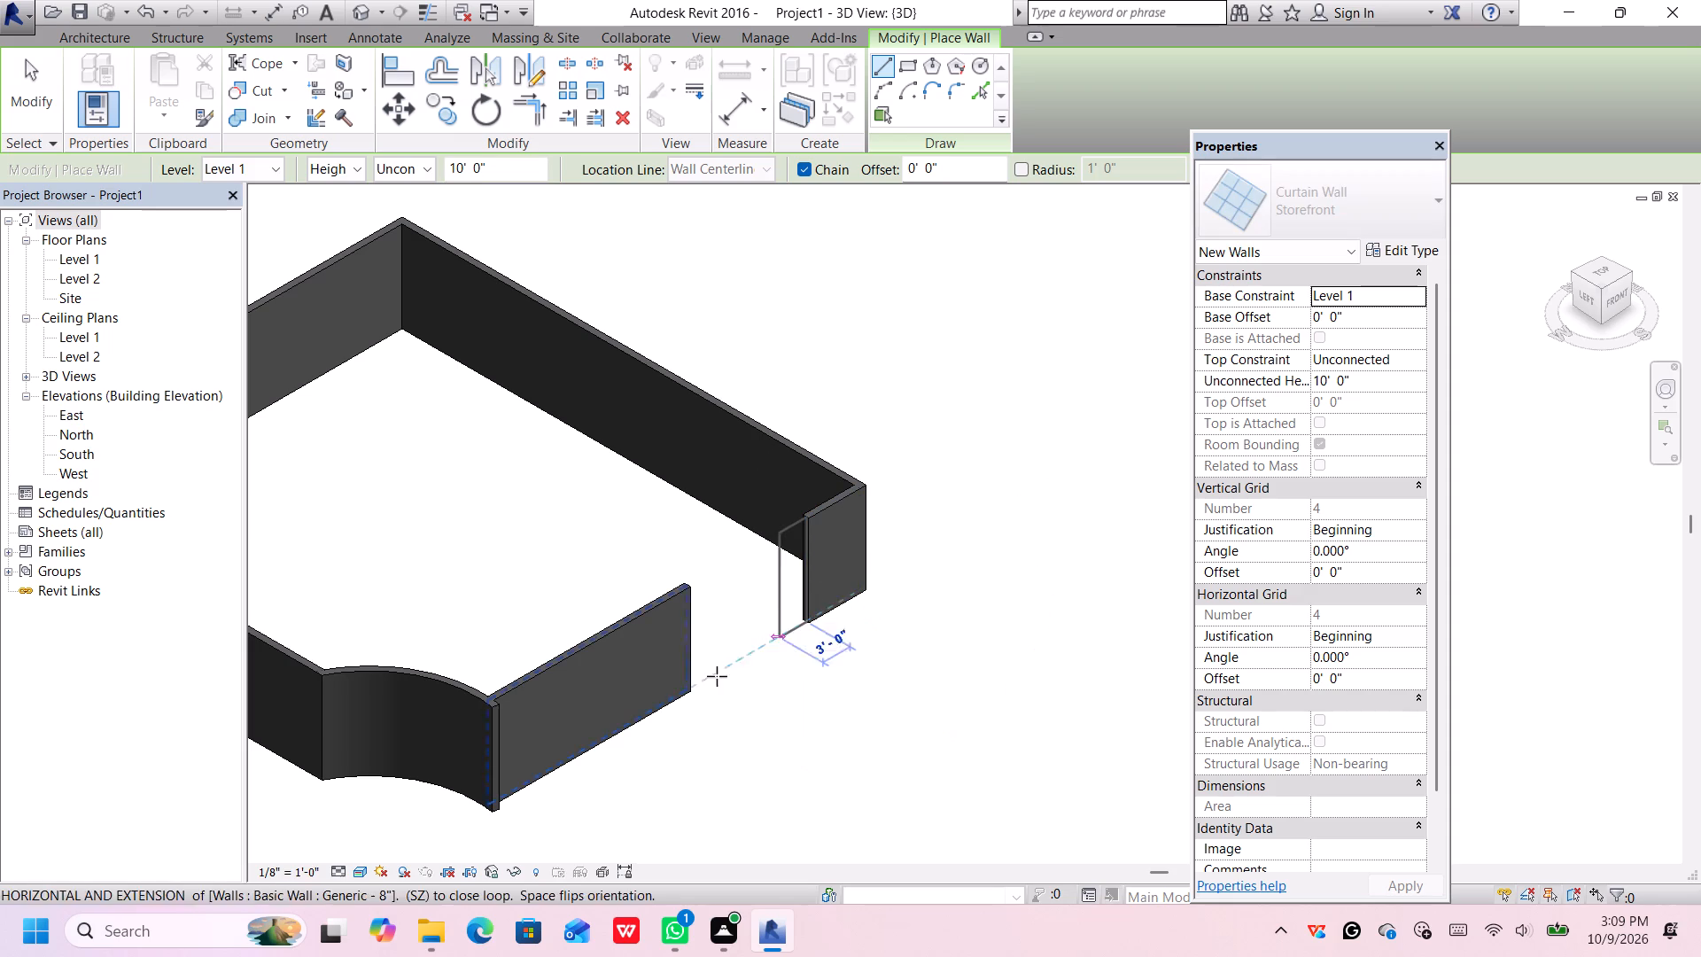
pyautogui.click(686, 689)
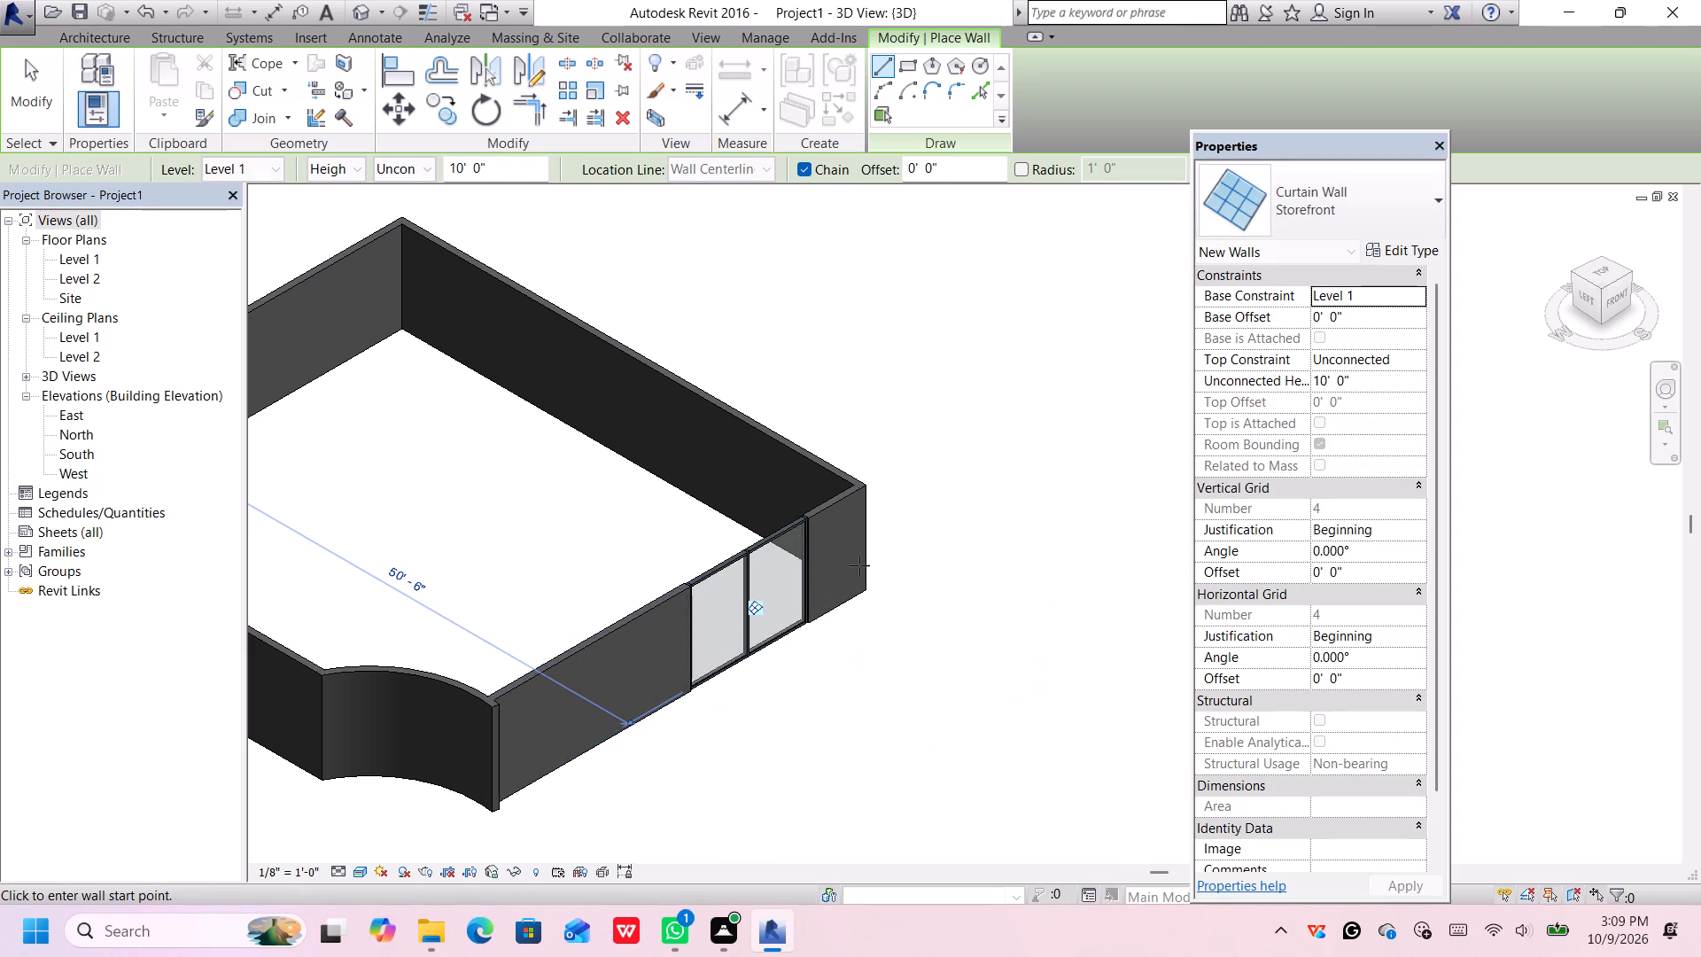
# Inspect the front curtain wall's panels and its joints with the adjoining walls.
pyautogui.scroll(8, 765, 562)
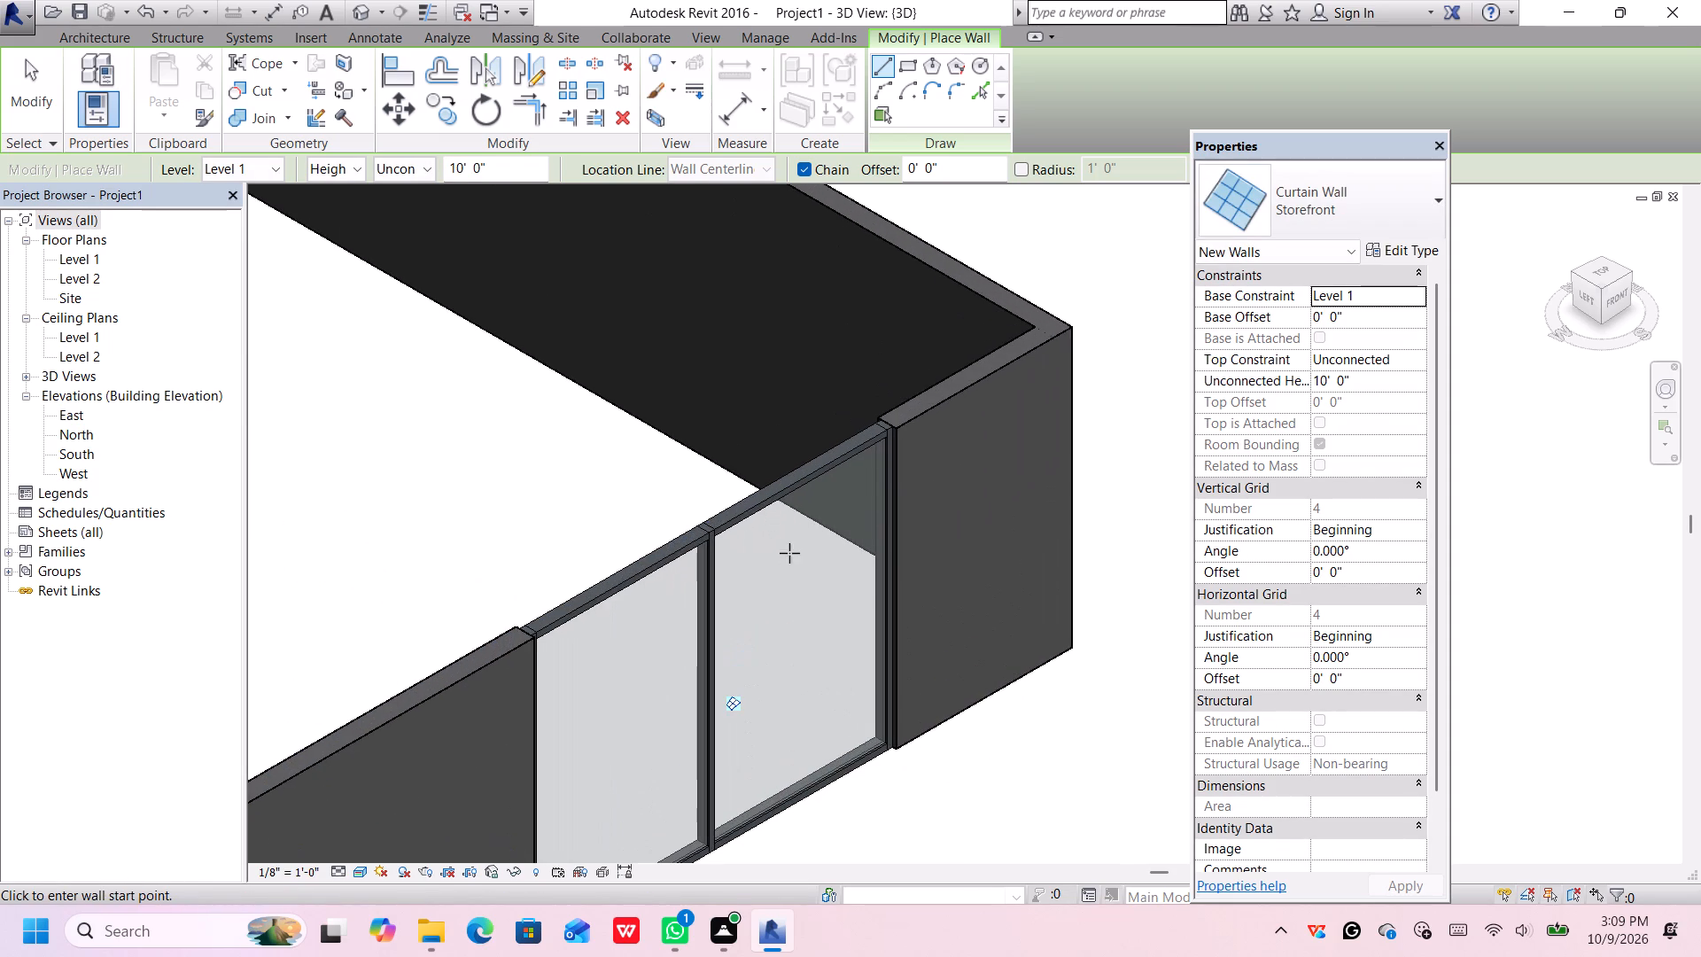
pyautogui.scroll(-3, 1059, 490)
pyautogui.scroll(1, 1061, 490)
pyautogui.scroll(-2, 1061, 490)
pyautogui.scroll(1, 1079, 588)
pyautogui.scroll(-3, 1073, 611)
pyautogui.scroll(1, 1073, 617)
pyautogui.scroll(-3, 1073, 621)
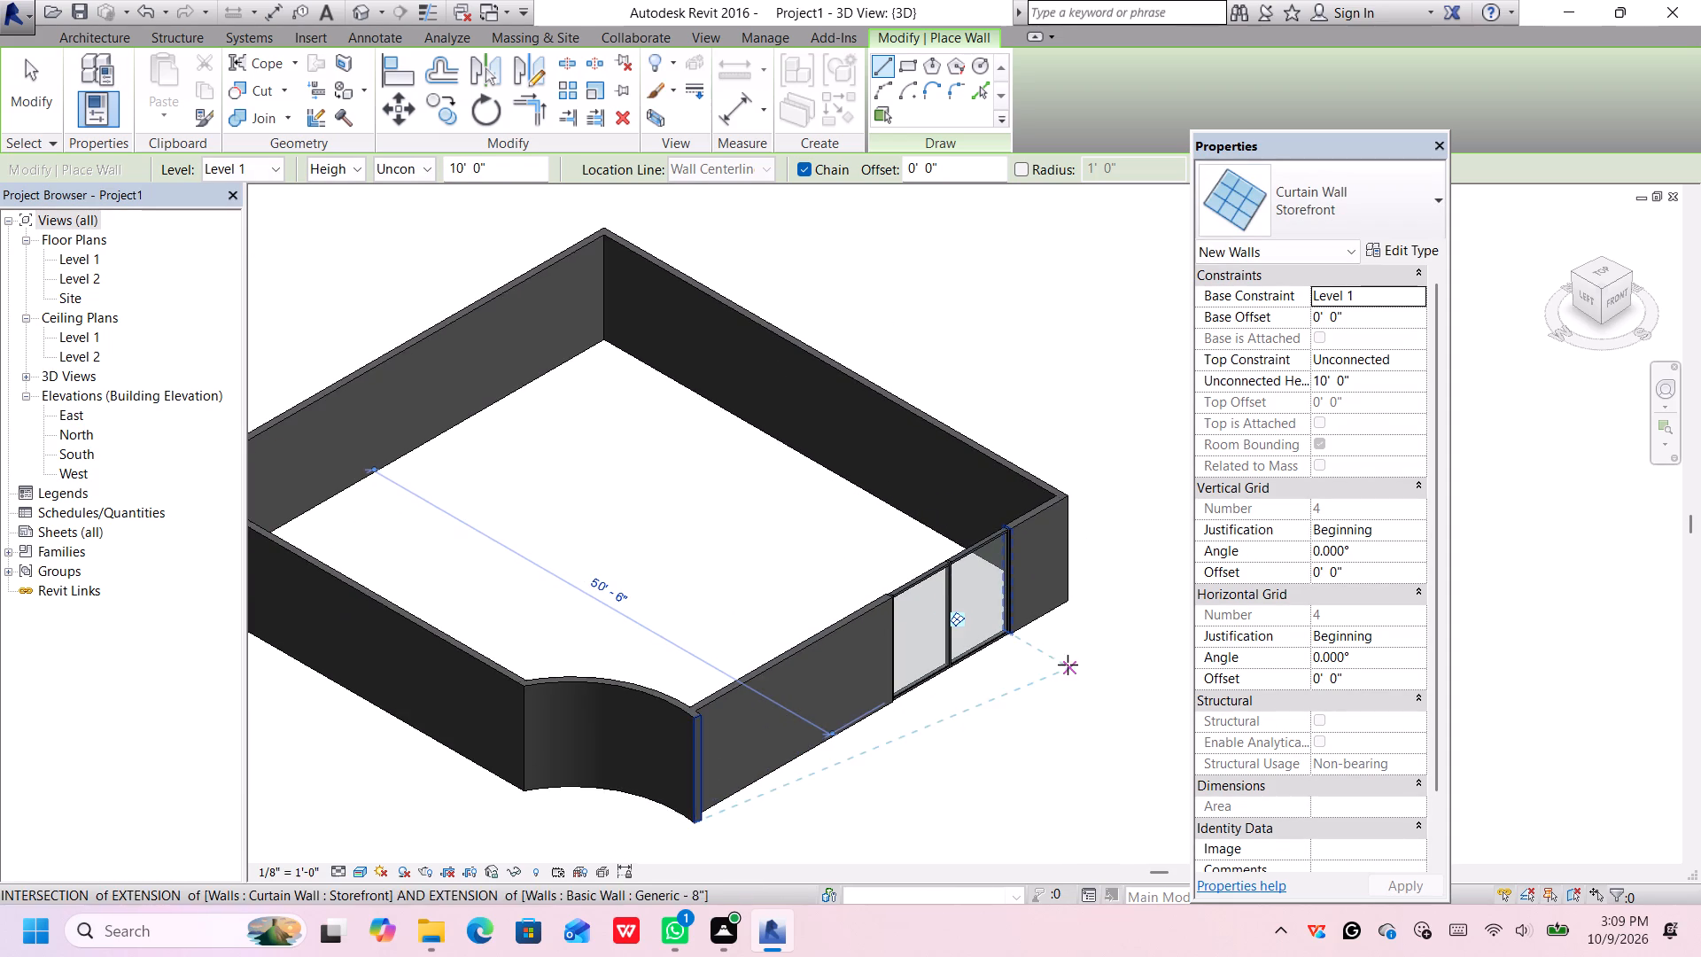
pyautogui.press('Escape')
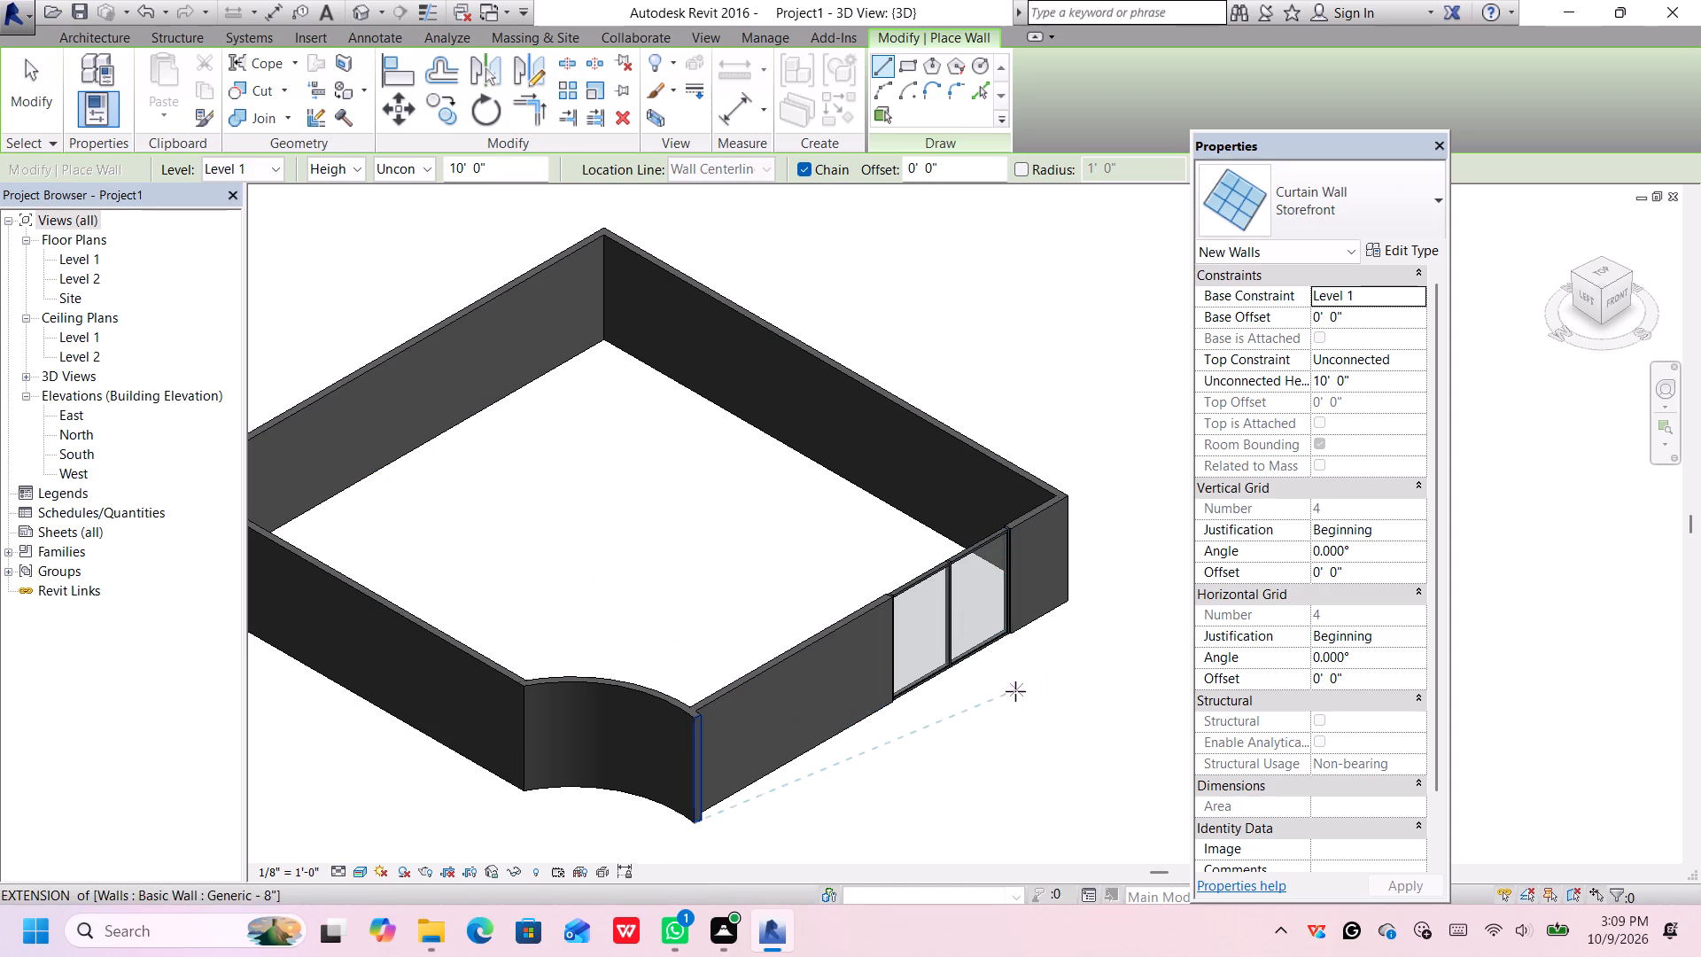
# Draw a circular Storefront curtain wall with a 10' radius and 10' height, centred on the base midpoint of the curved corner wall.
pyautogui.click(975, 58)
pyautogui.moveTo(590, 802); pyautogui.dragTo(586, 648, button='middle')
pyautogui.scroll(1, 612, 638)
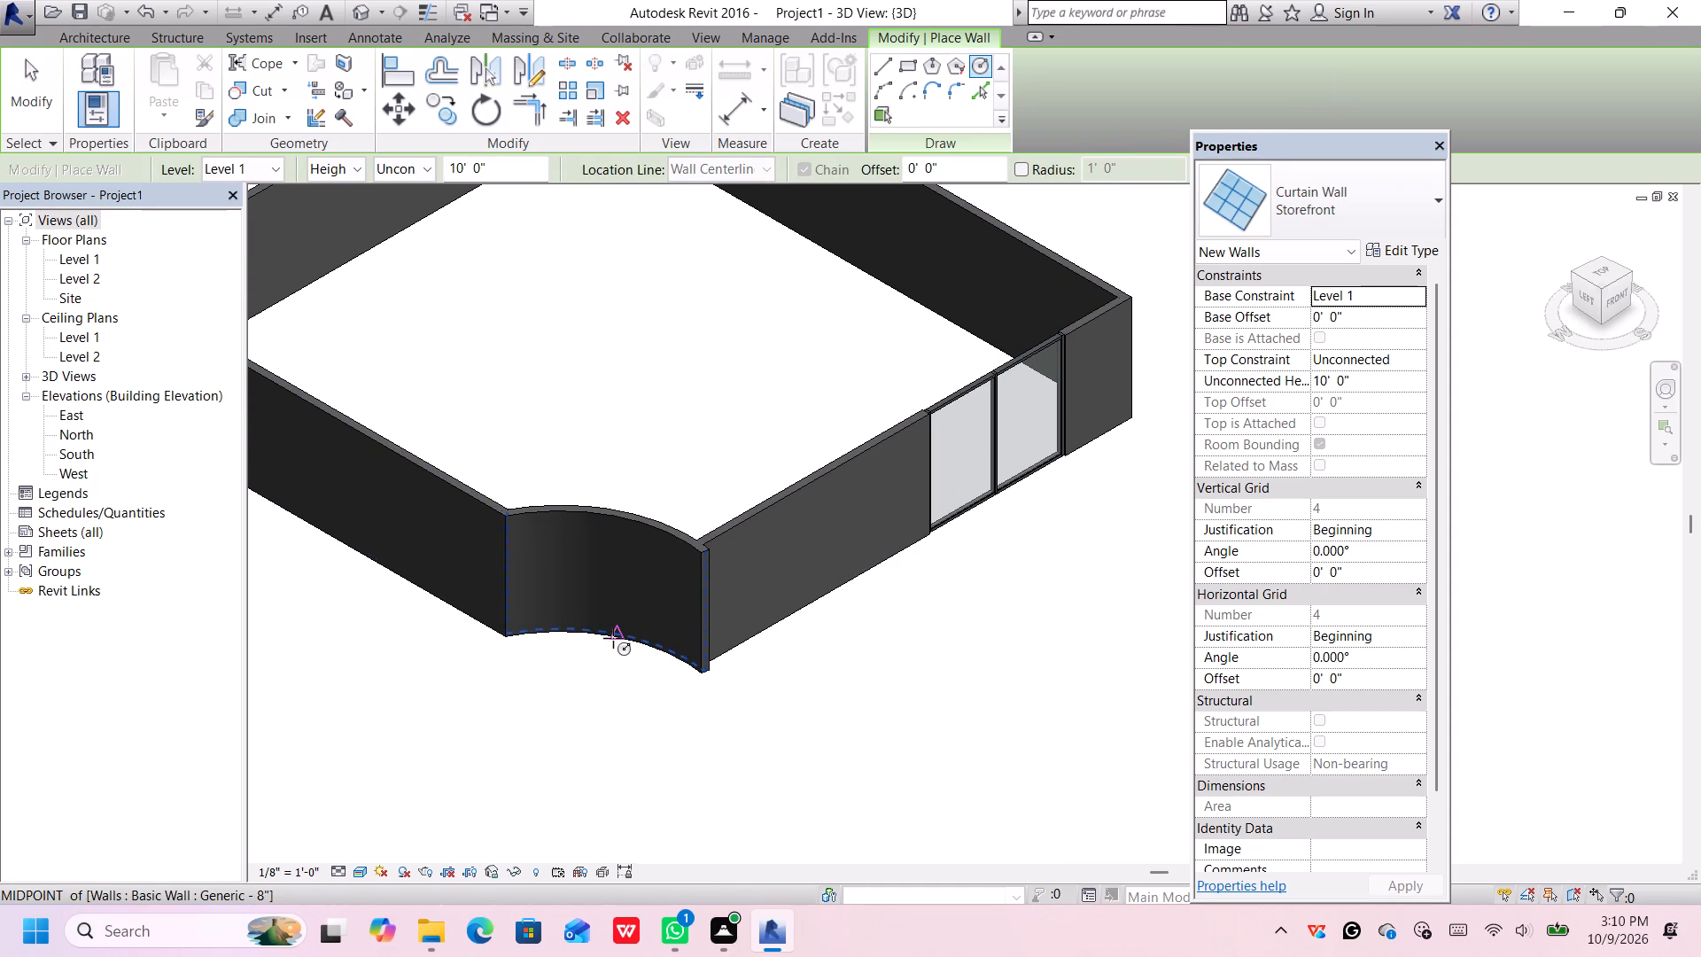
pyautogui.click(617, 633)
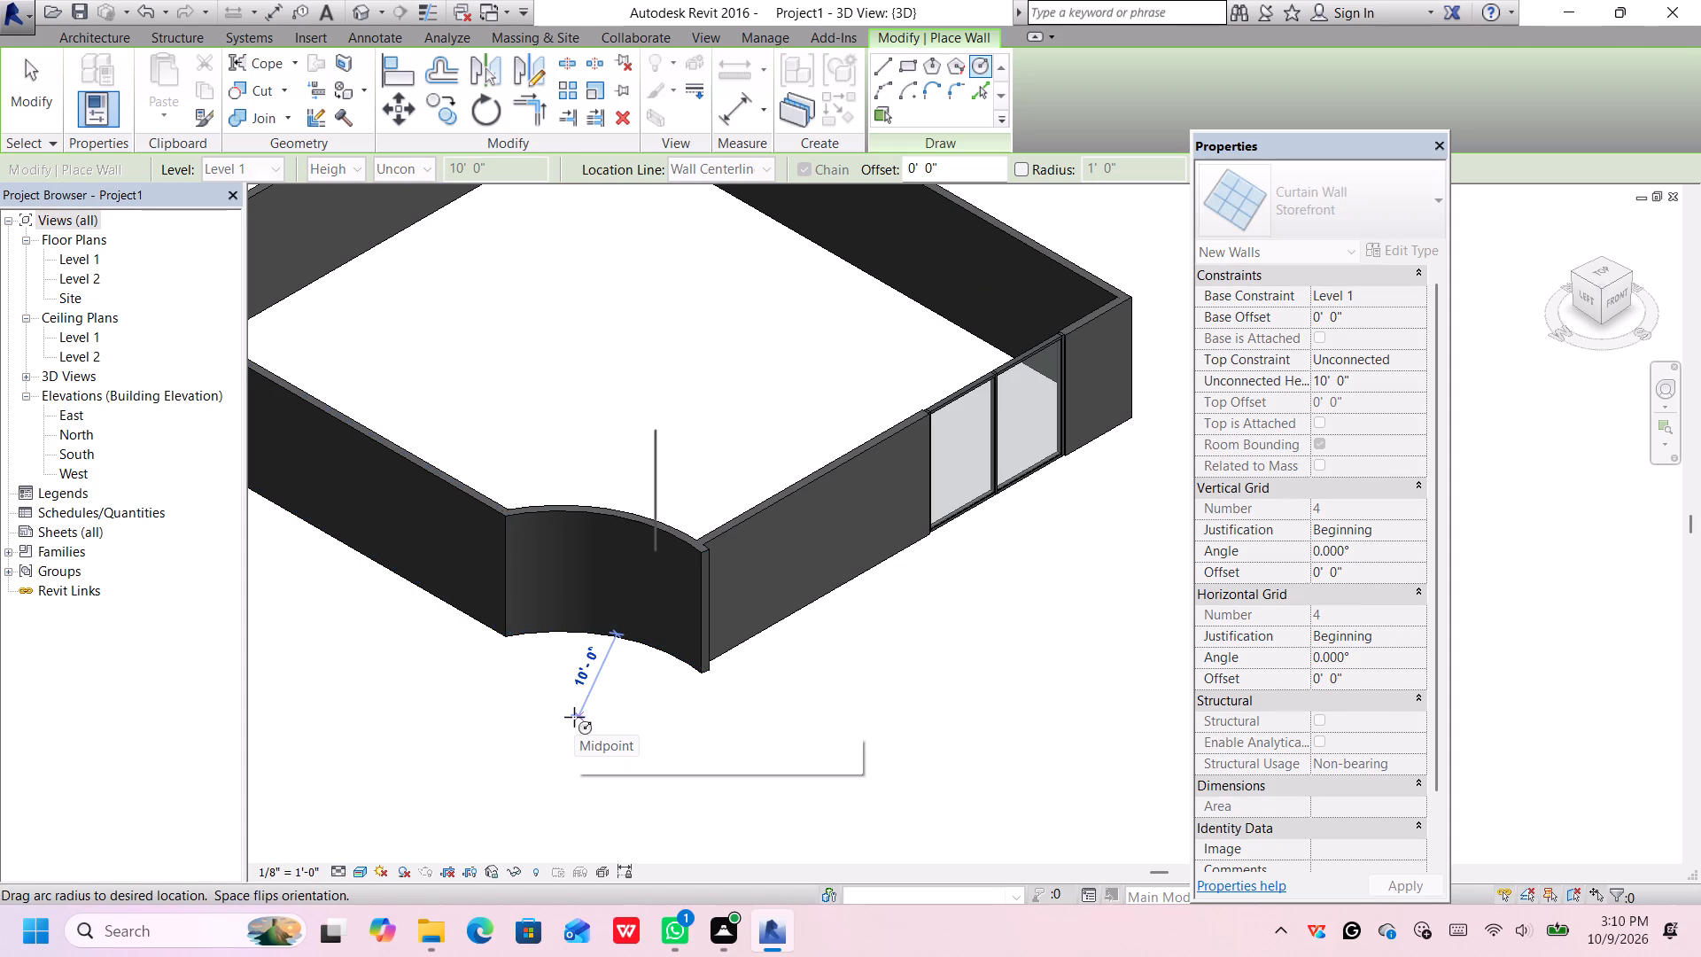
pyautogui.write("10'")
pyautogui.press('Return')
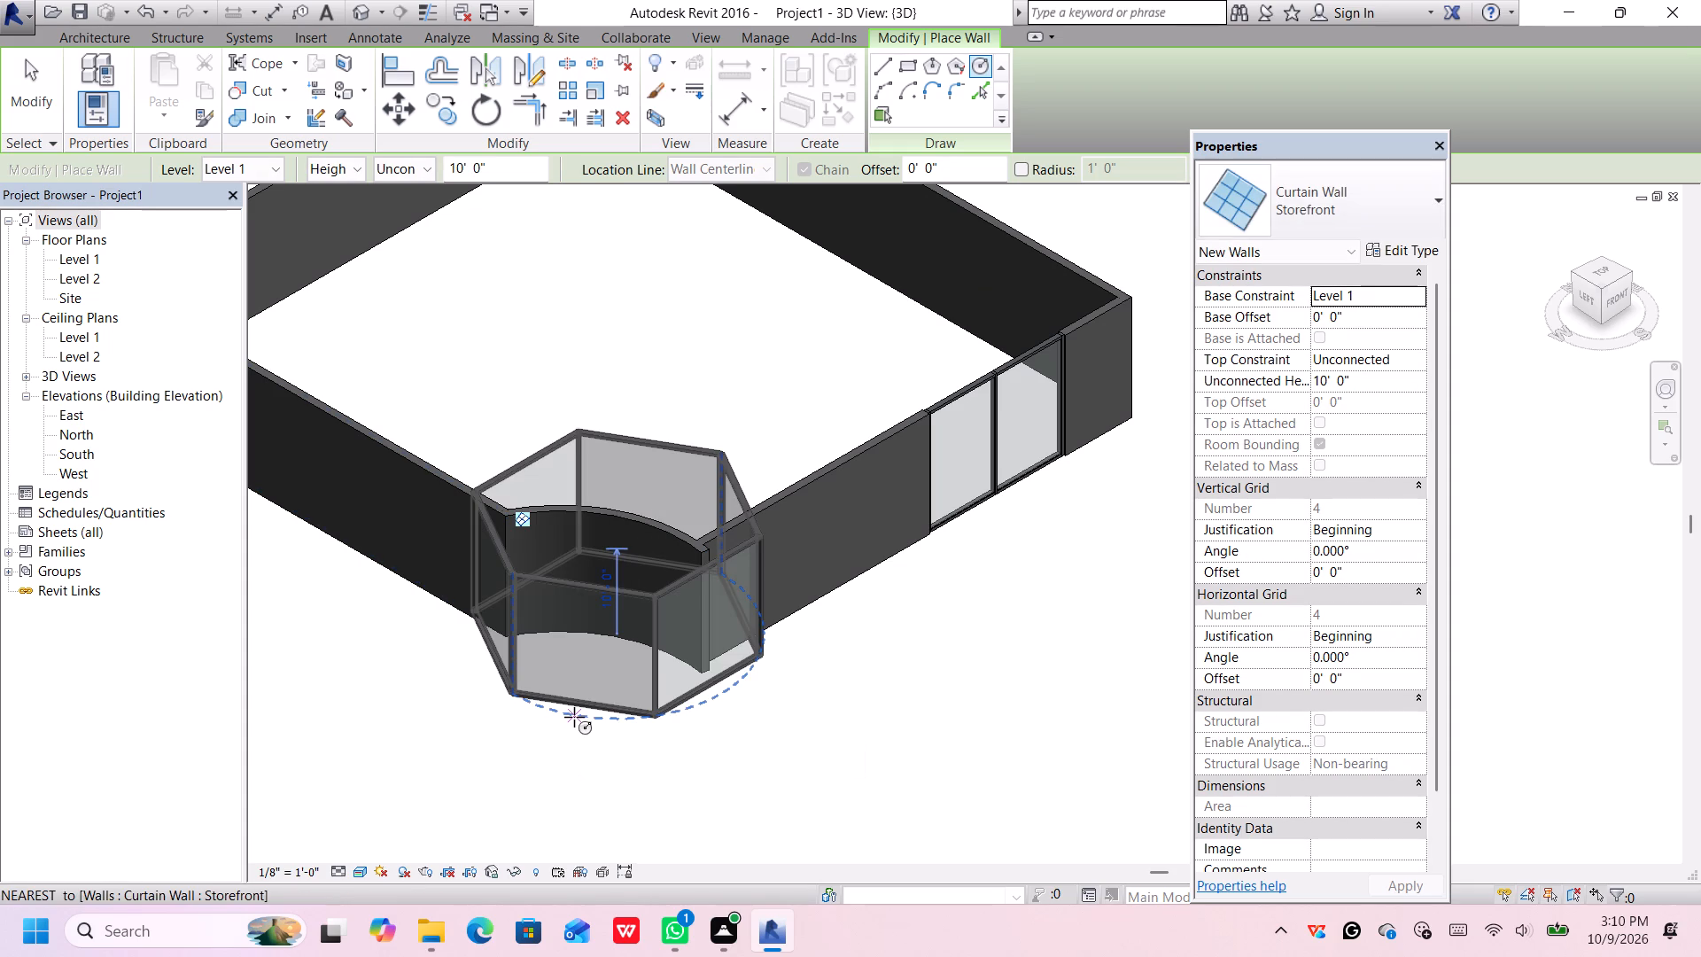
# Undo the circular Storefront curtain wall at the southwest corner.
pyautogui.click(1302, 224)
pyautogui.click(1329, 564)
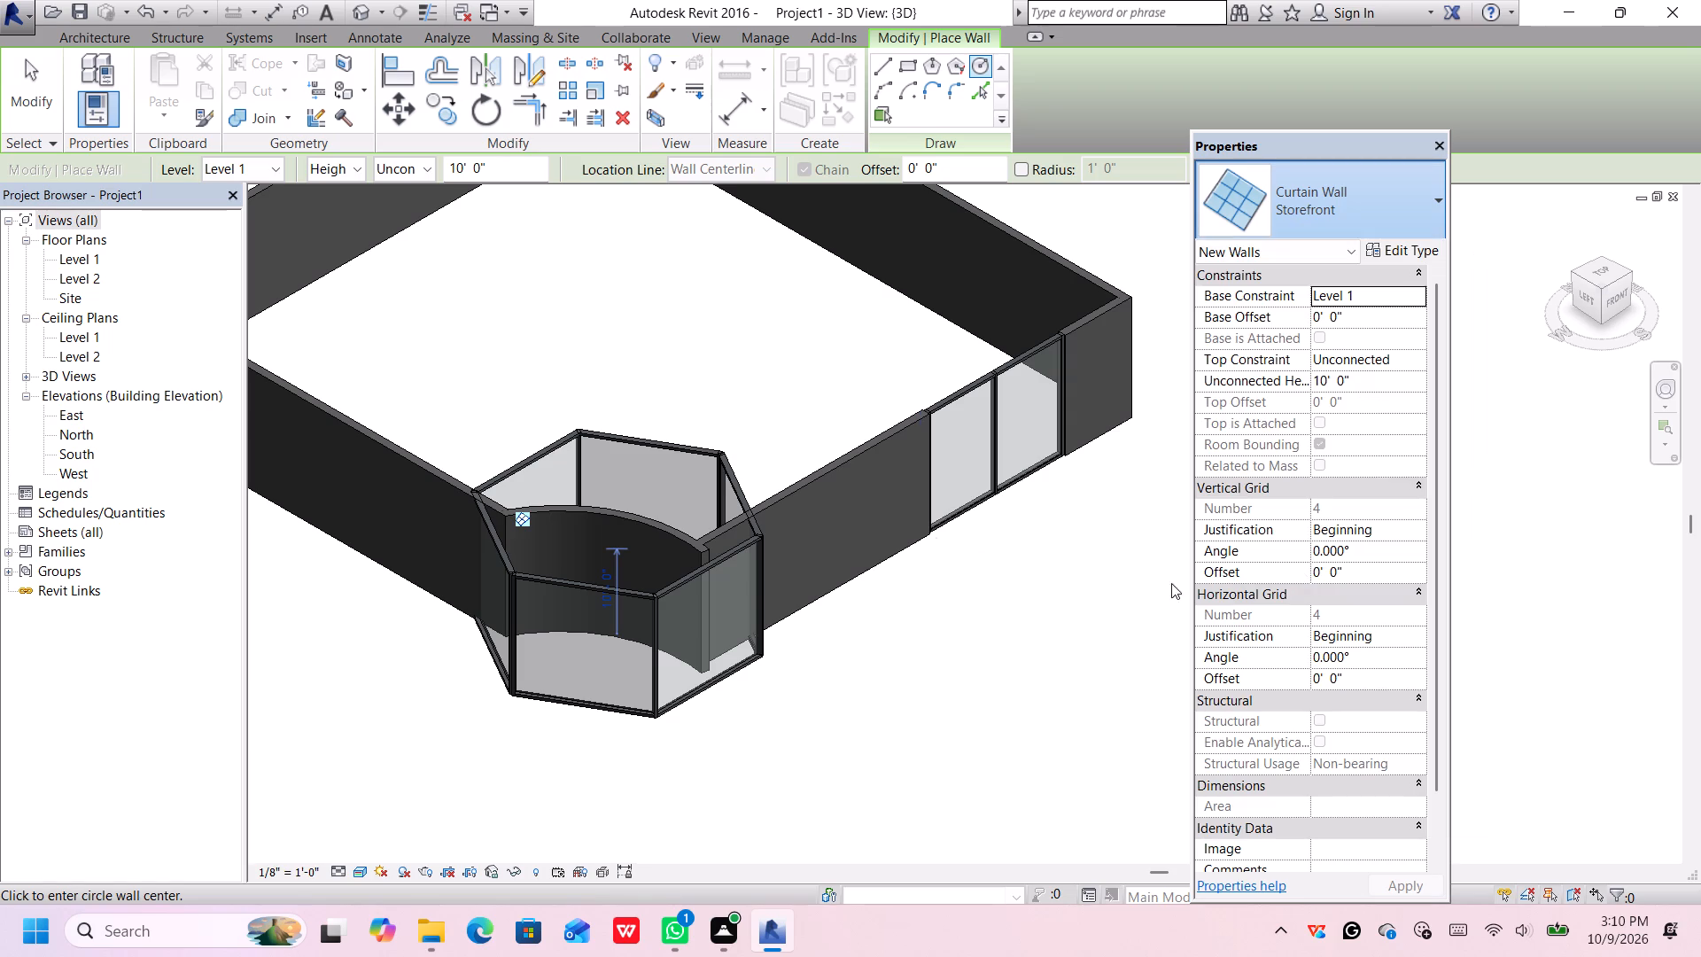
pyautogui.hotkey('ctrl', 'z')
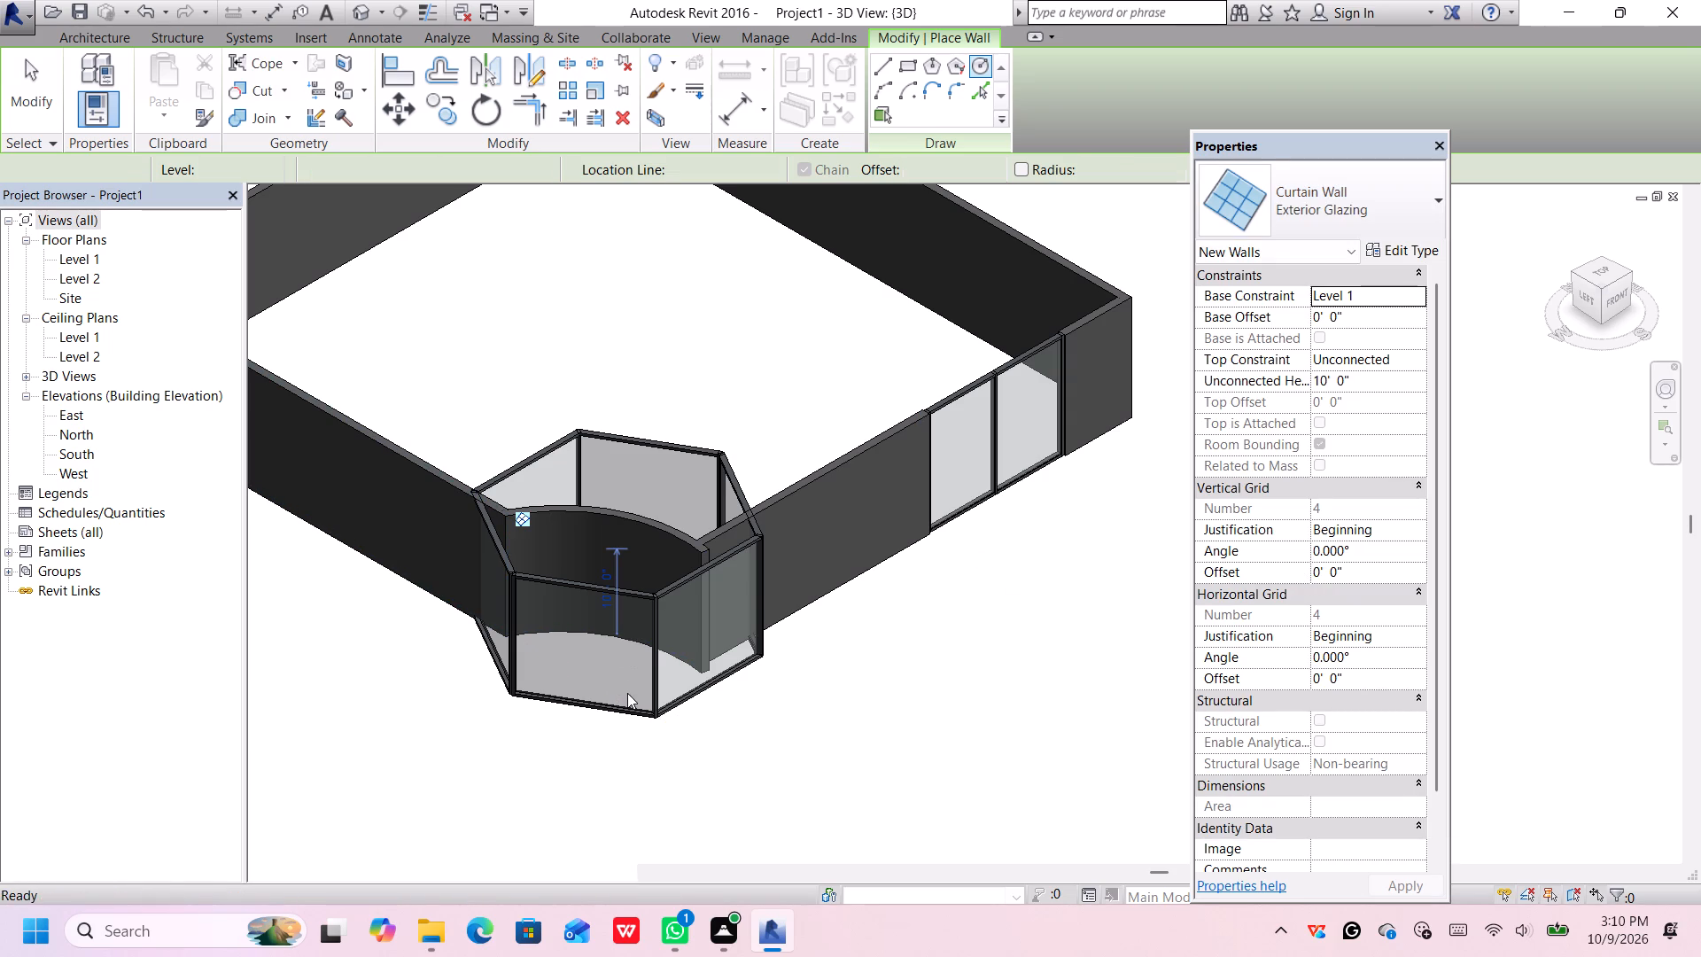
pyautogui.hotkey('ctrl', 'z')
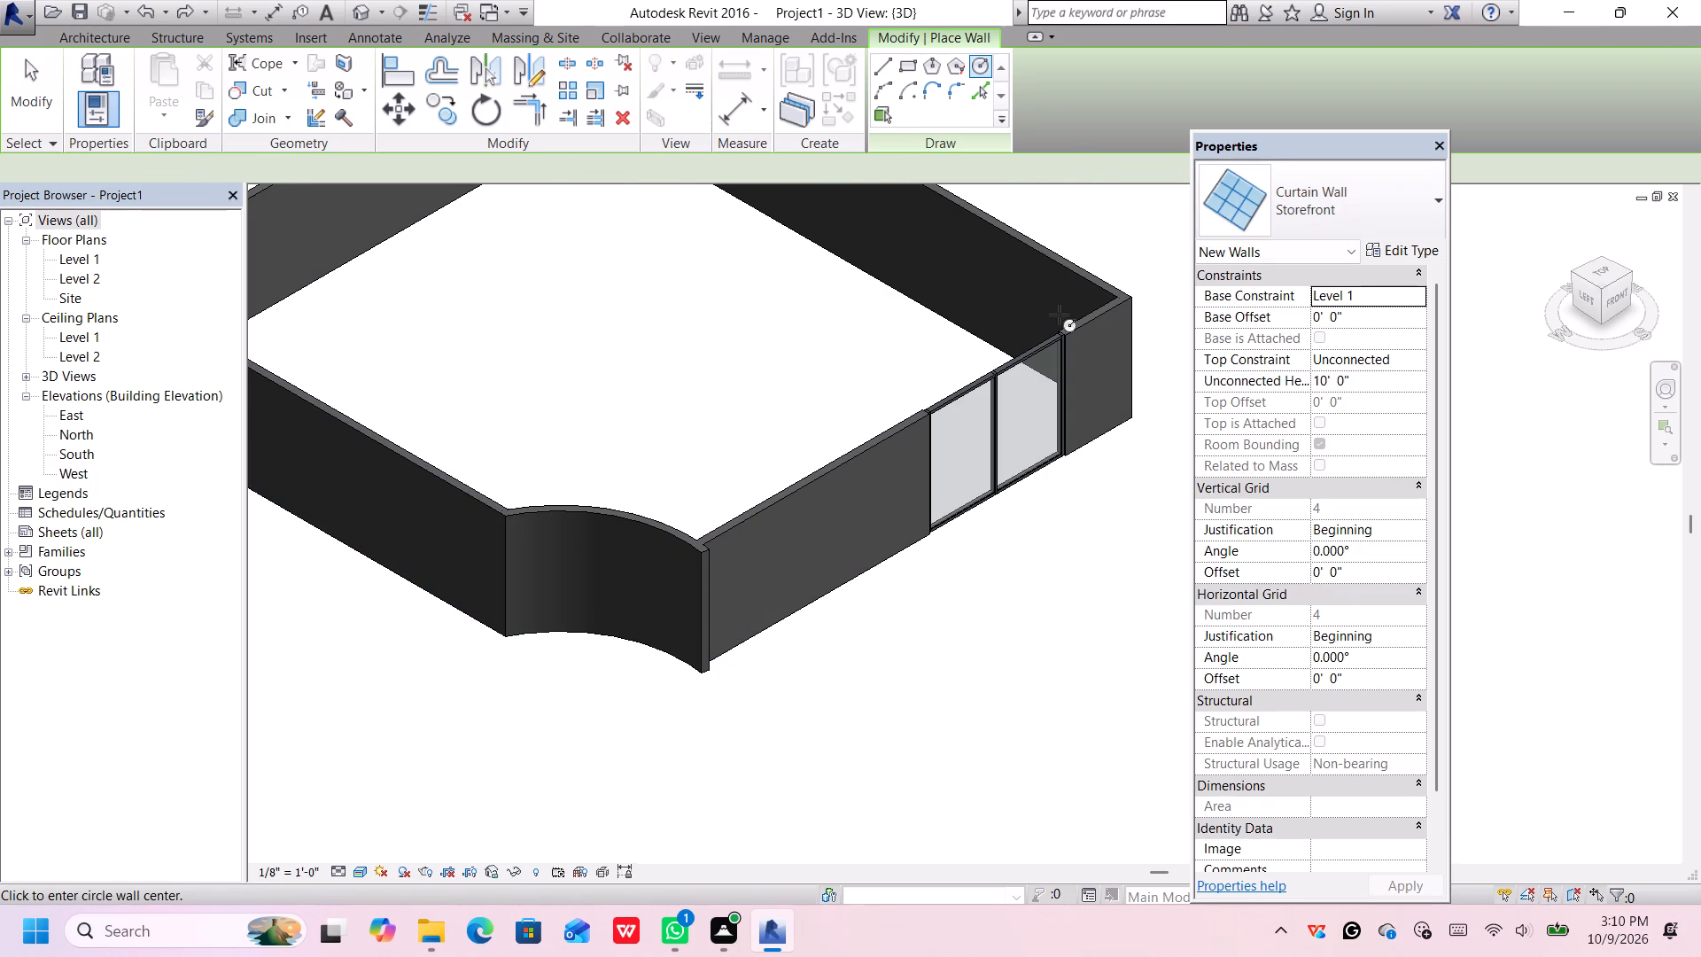
# Draw a circular Exterior Glazing curtain wall with a 10' radius and 10' height, centred on the curved corner wall's base midpoint.
pyautogui.click(1261, 213)
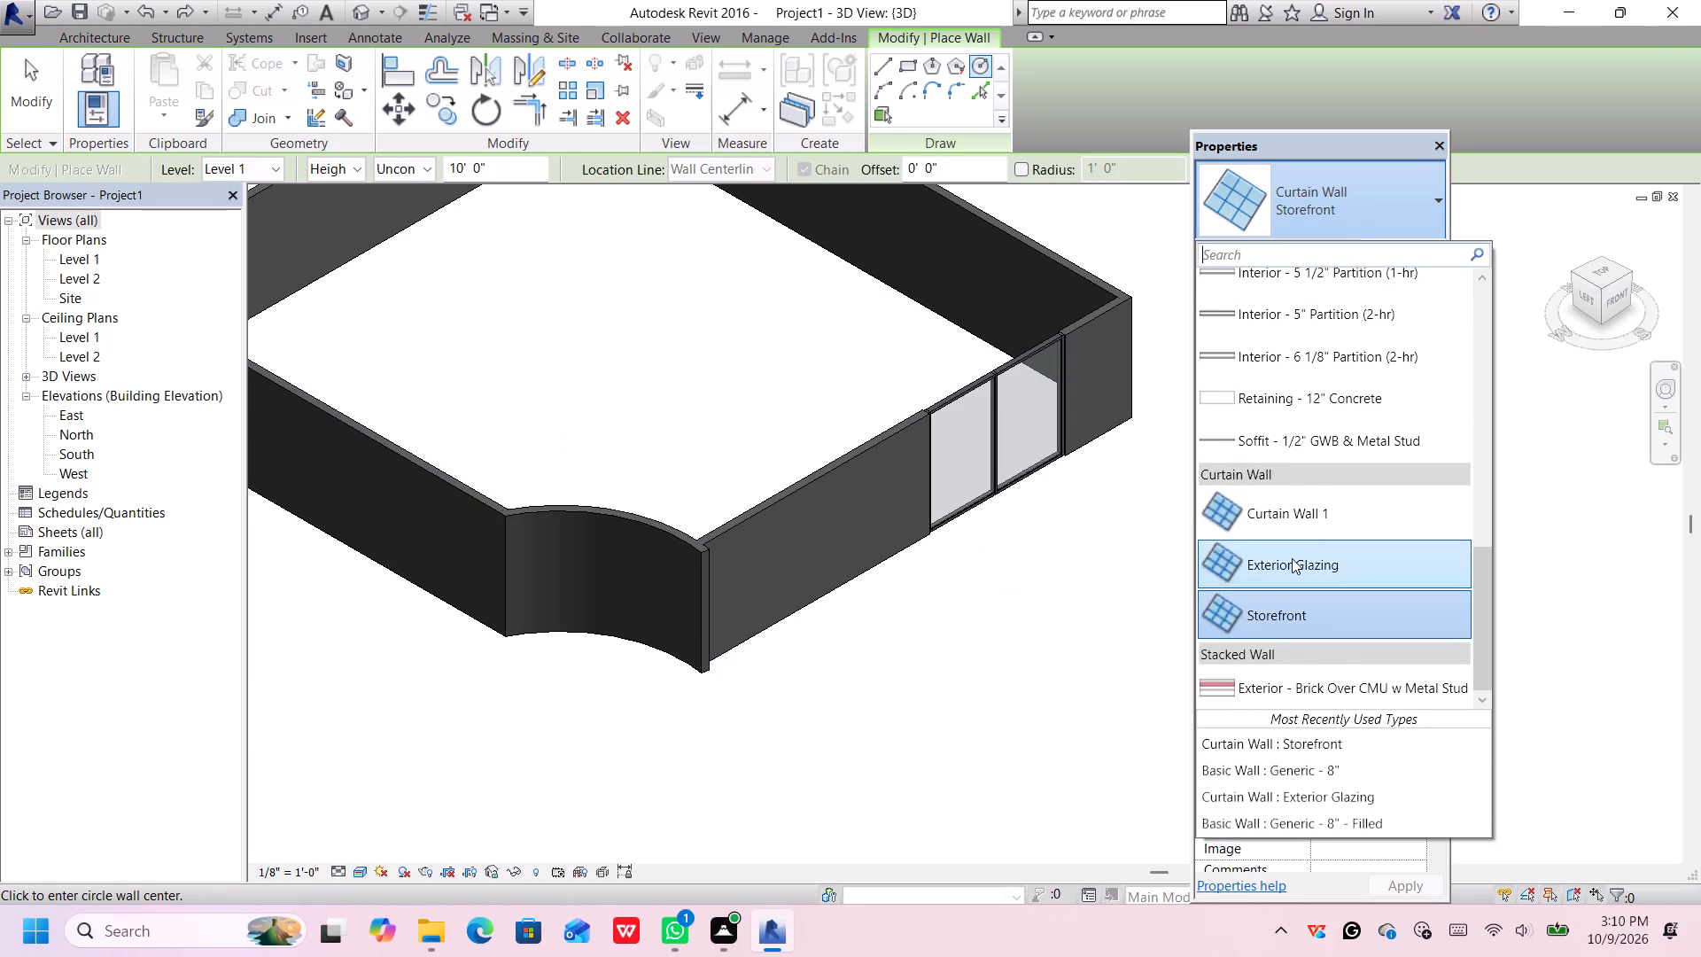
pyautogui.click(1292, 558)
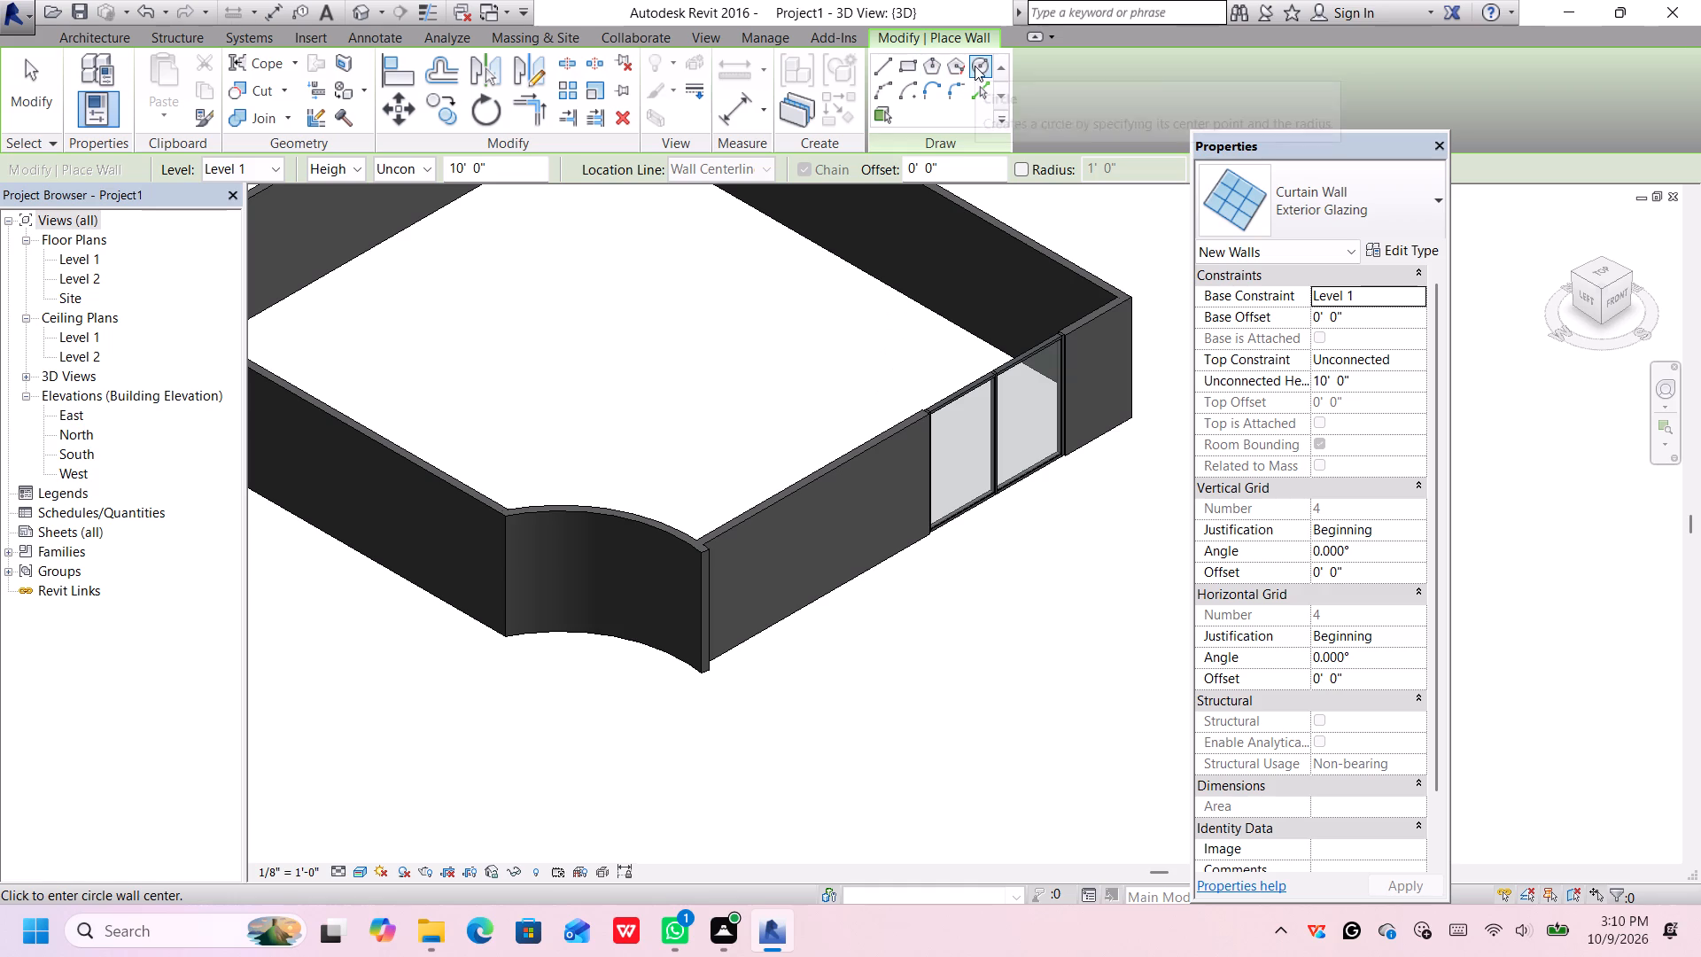
pyautogui.click(975, 64)
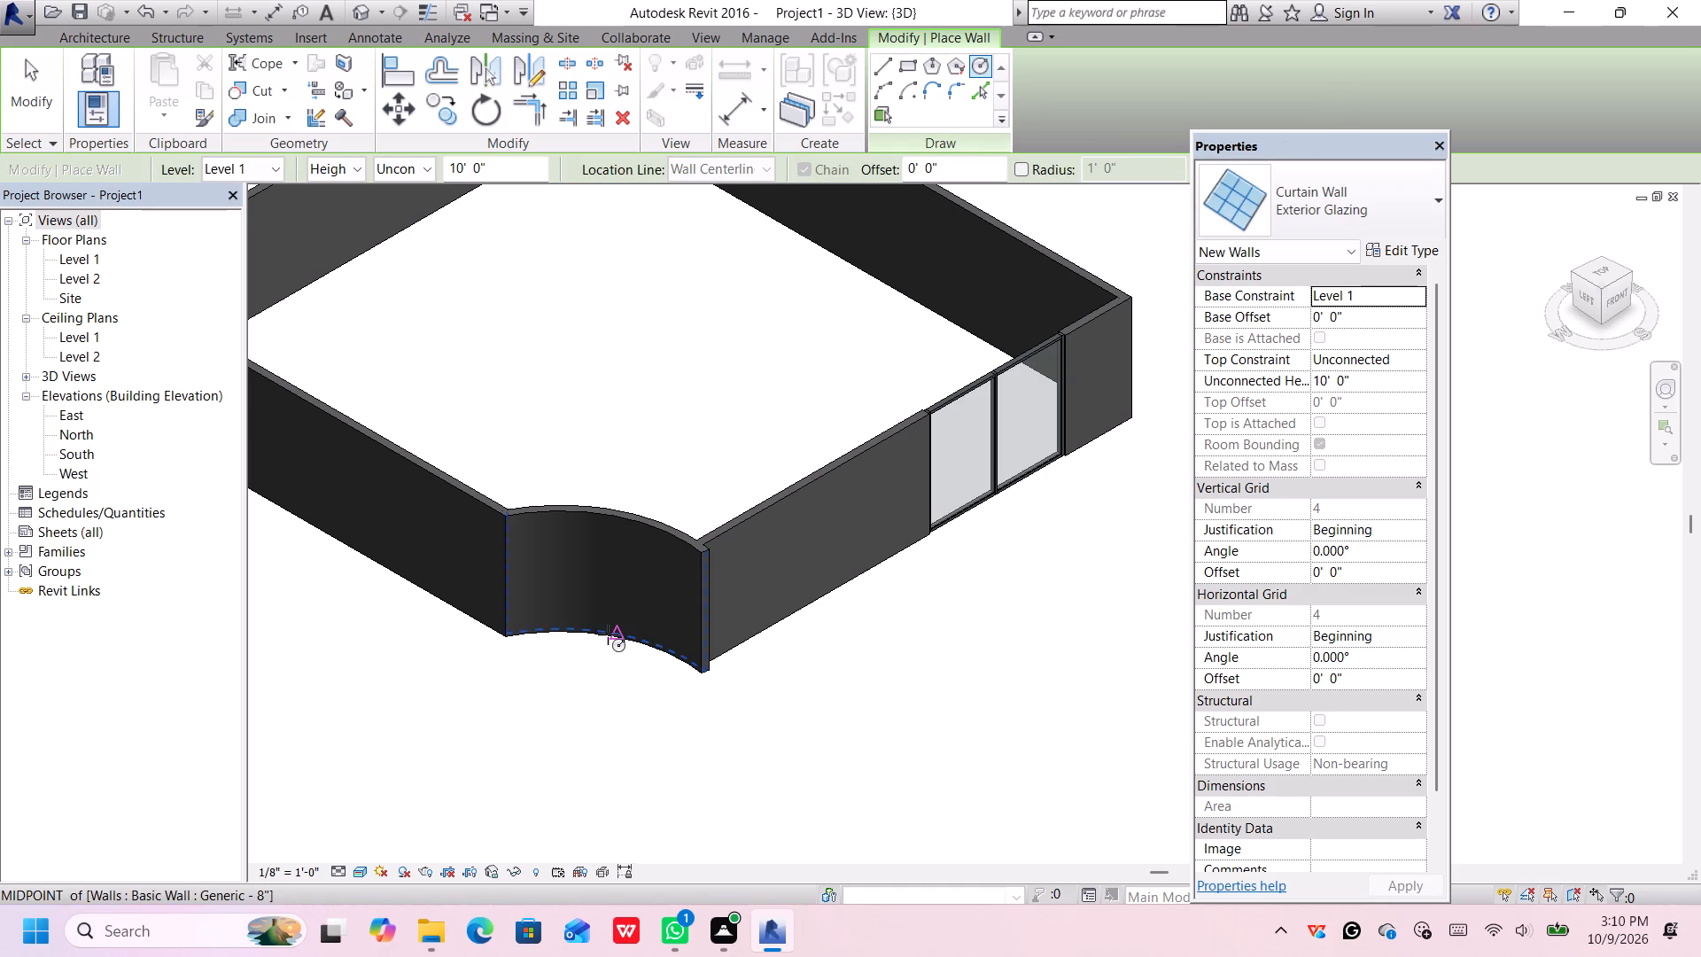
pyautogui.click(614, 635)
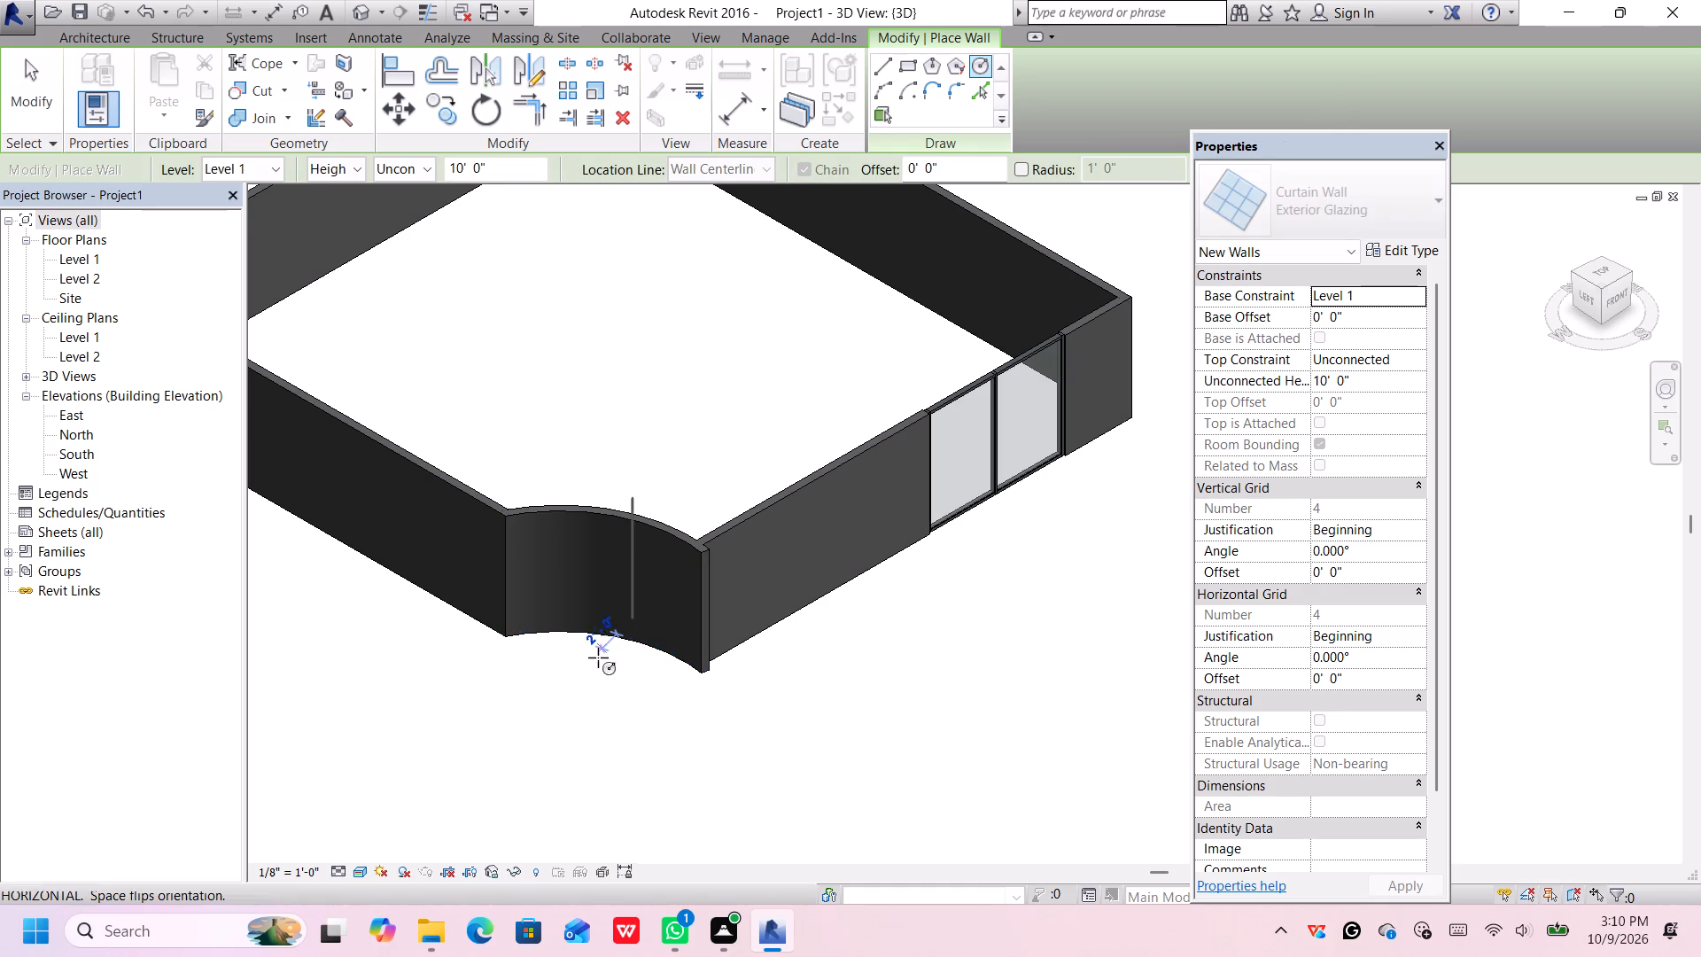
pyautogui.write("10'")
pyautogui.press('Return')
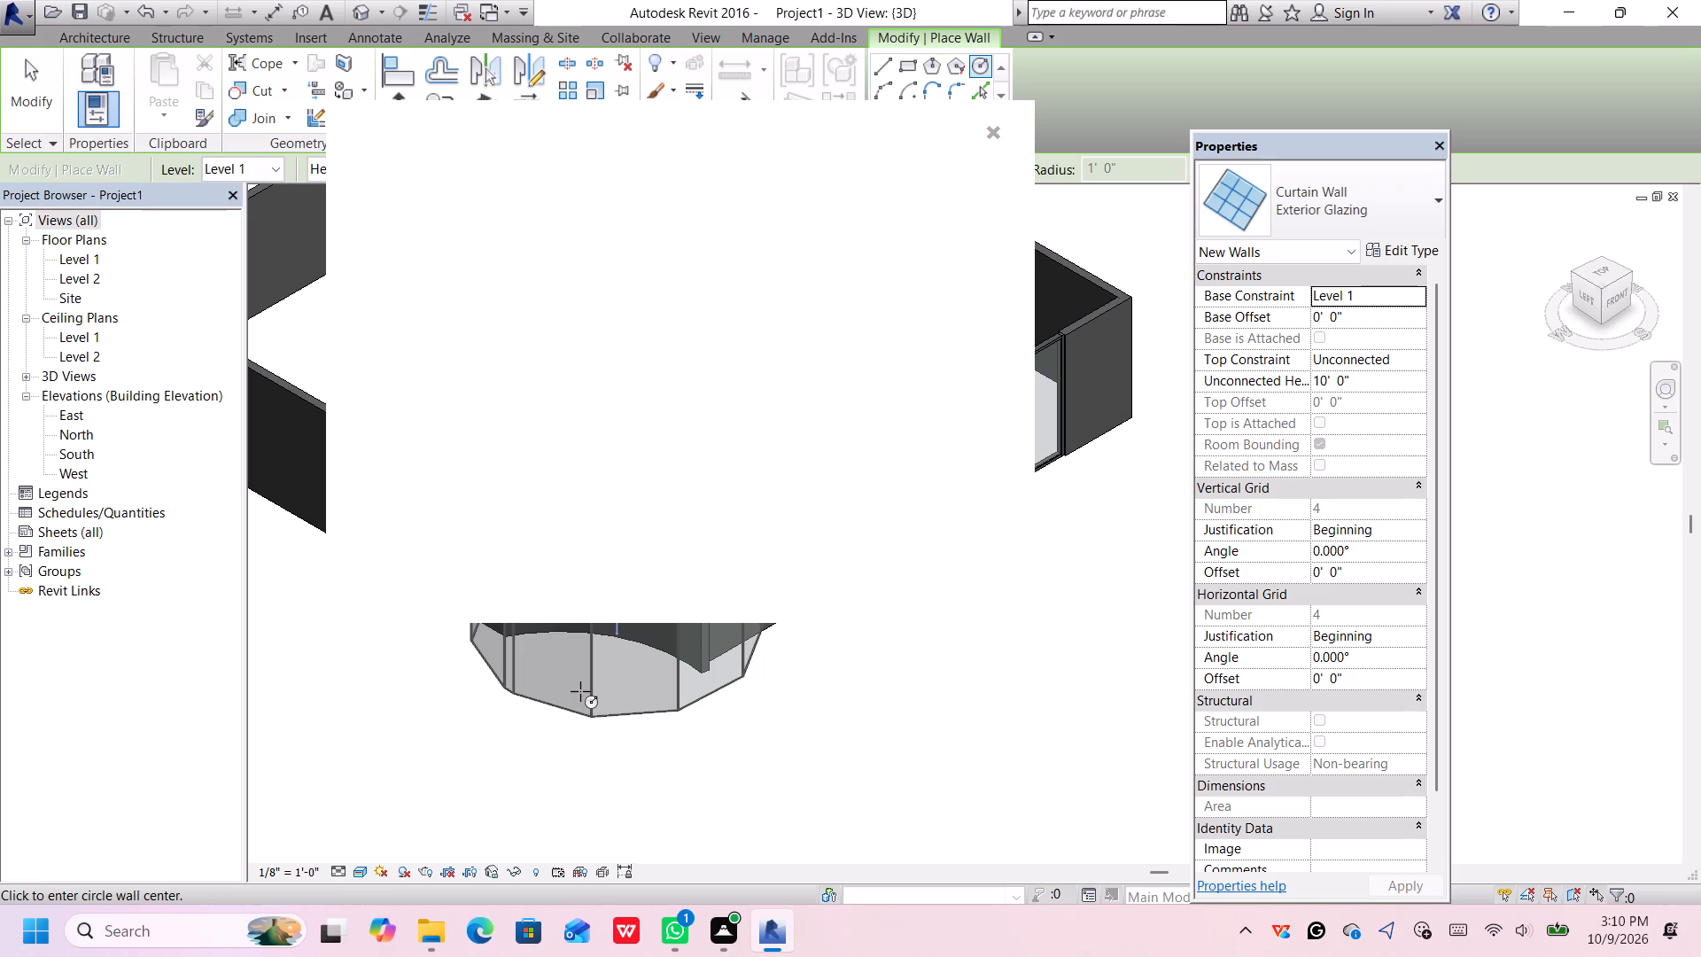
pyautogui.click(998, 130)
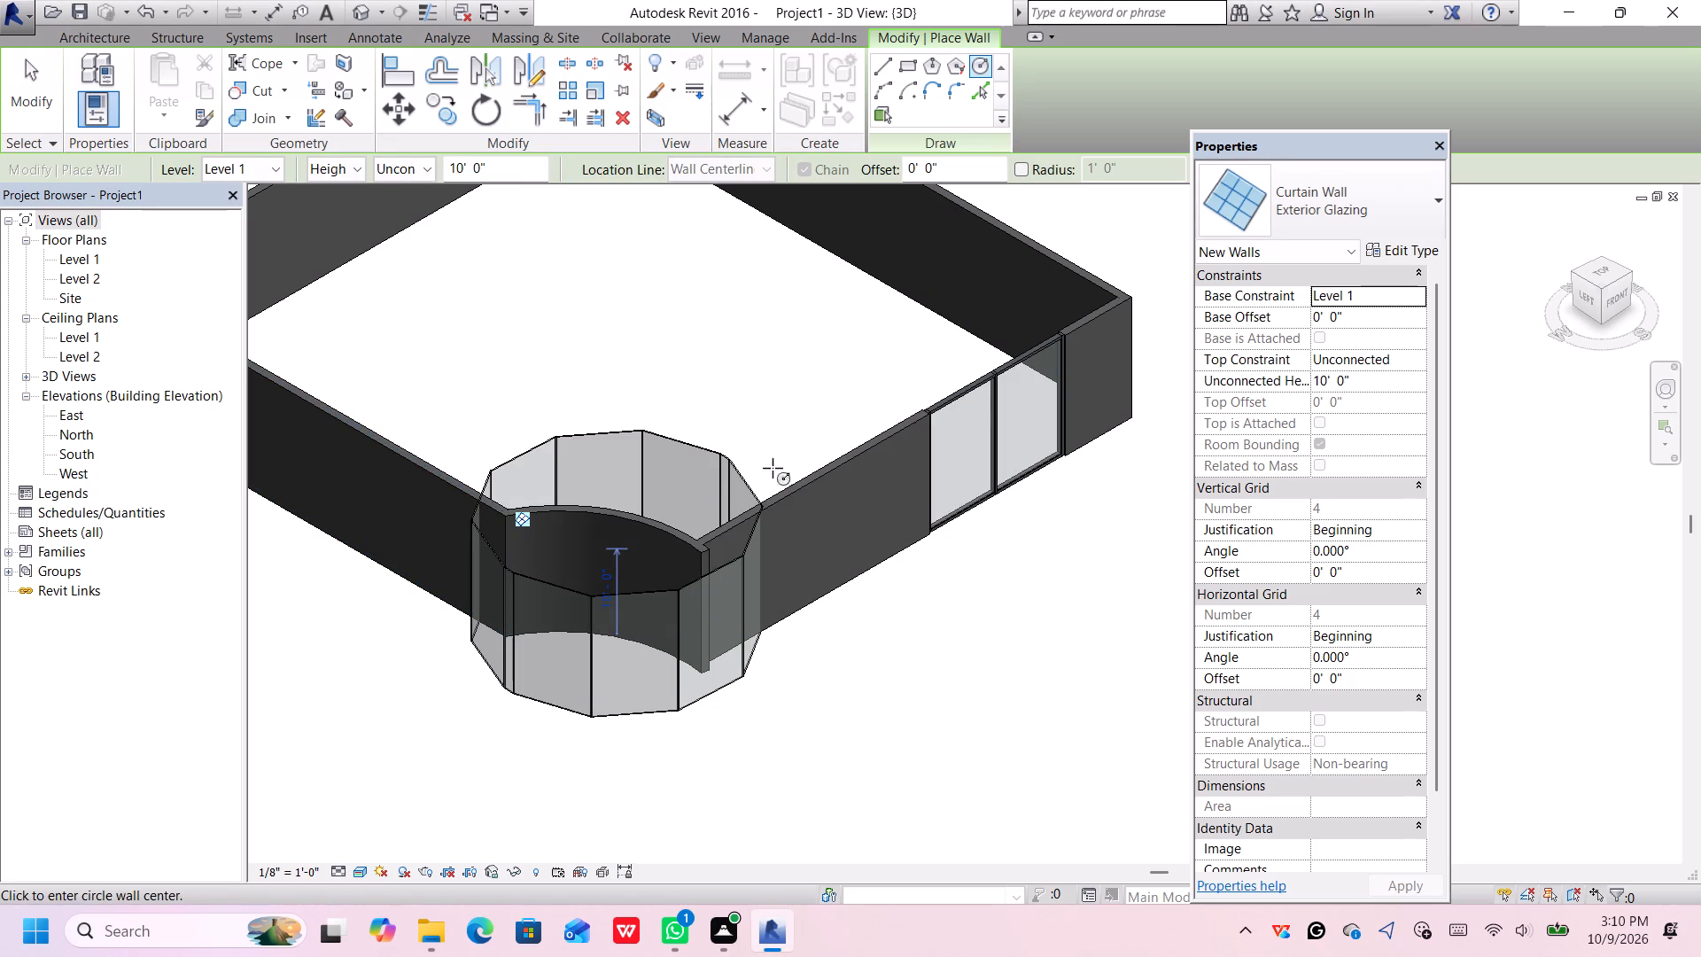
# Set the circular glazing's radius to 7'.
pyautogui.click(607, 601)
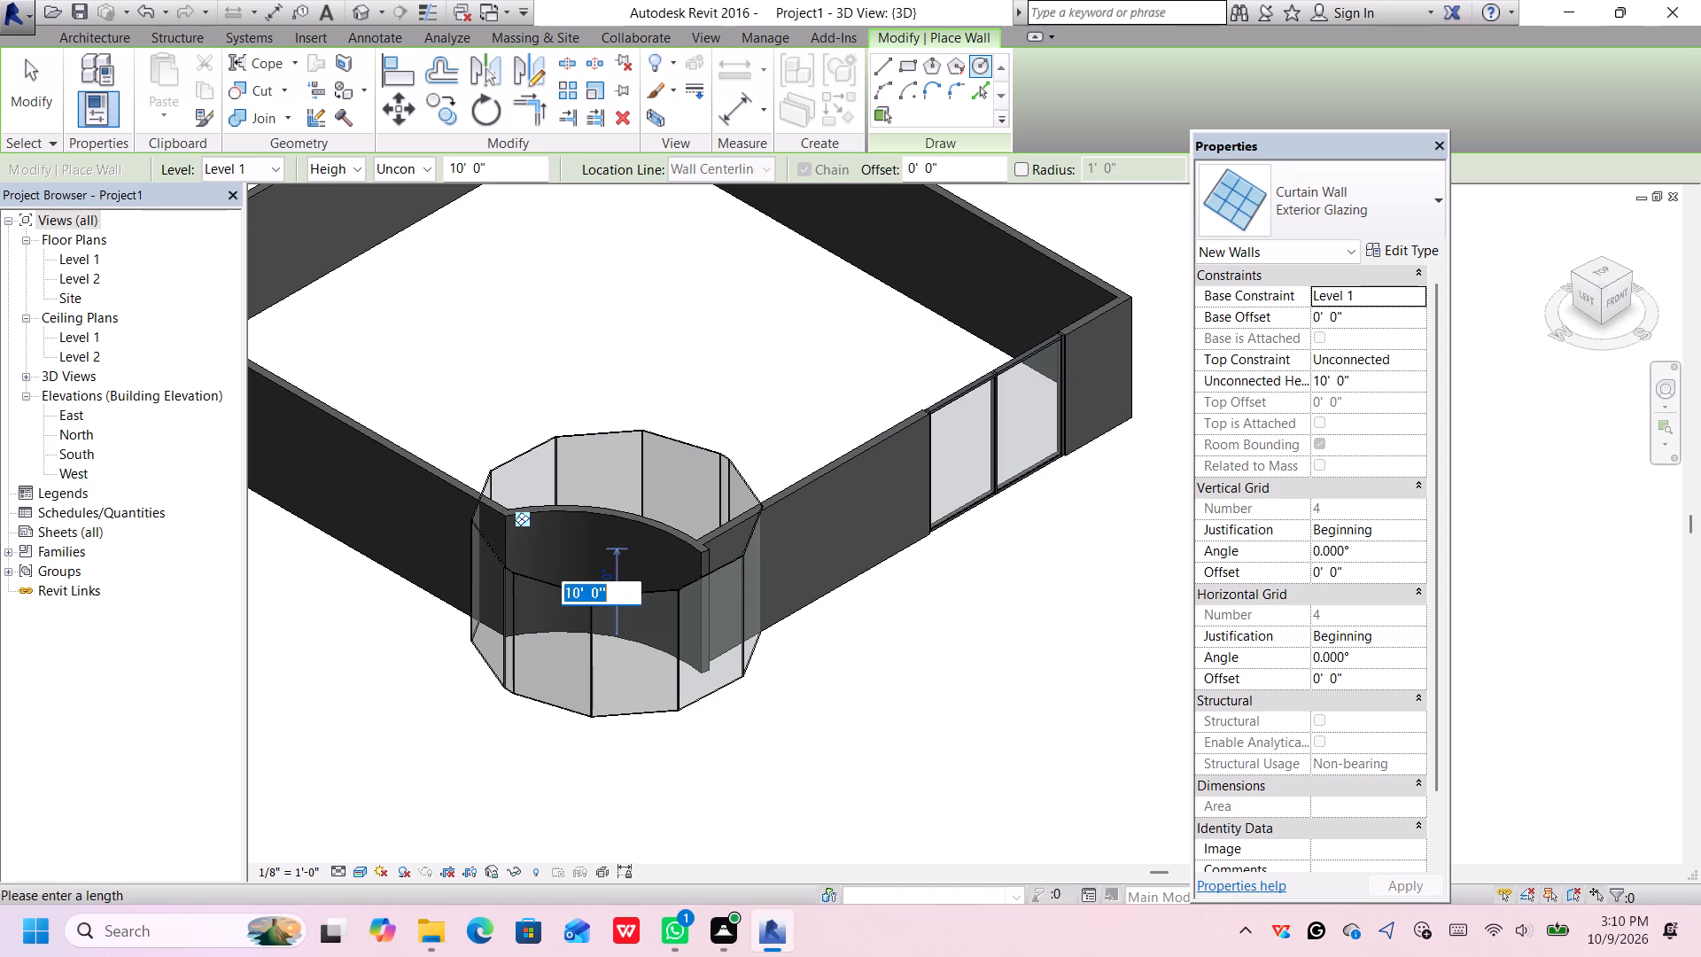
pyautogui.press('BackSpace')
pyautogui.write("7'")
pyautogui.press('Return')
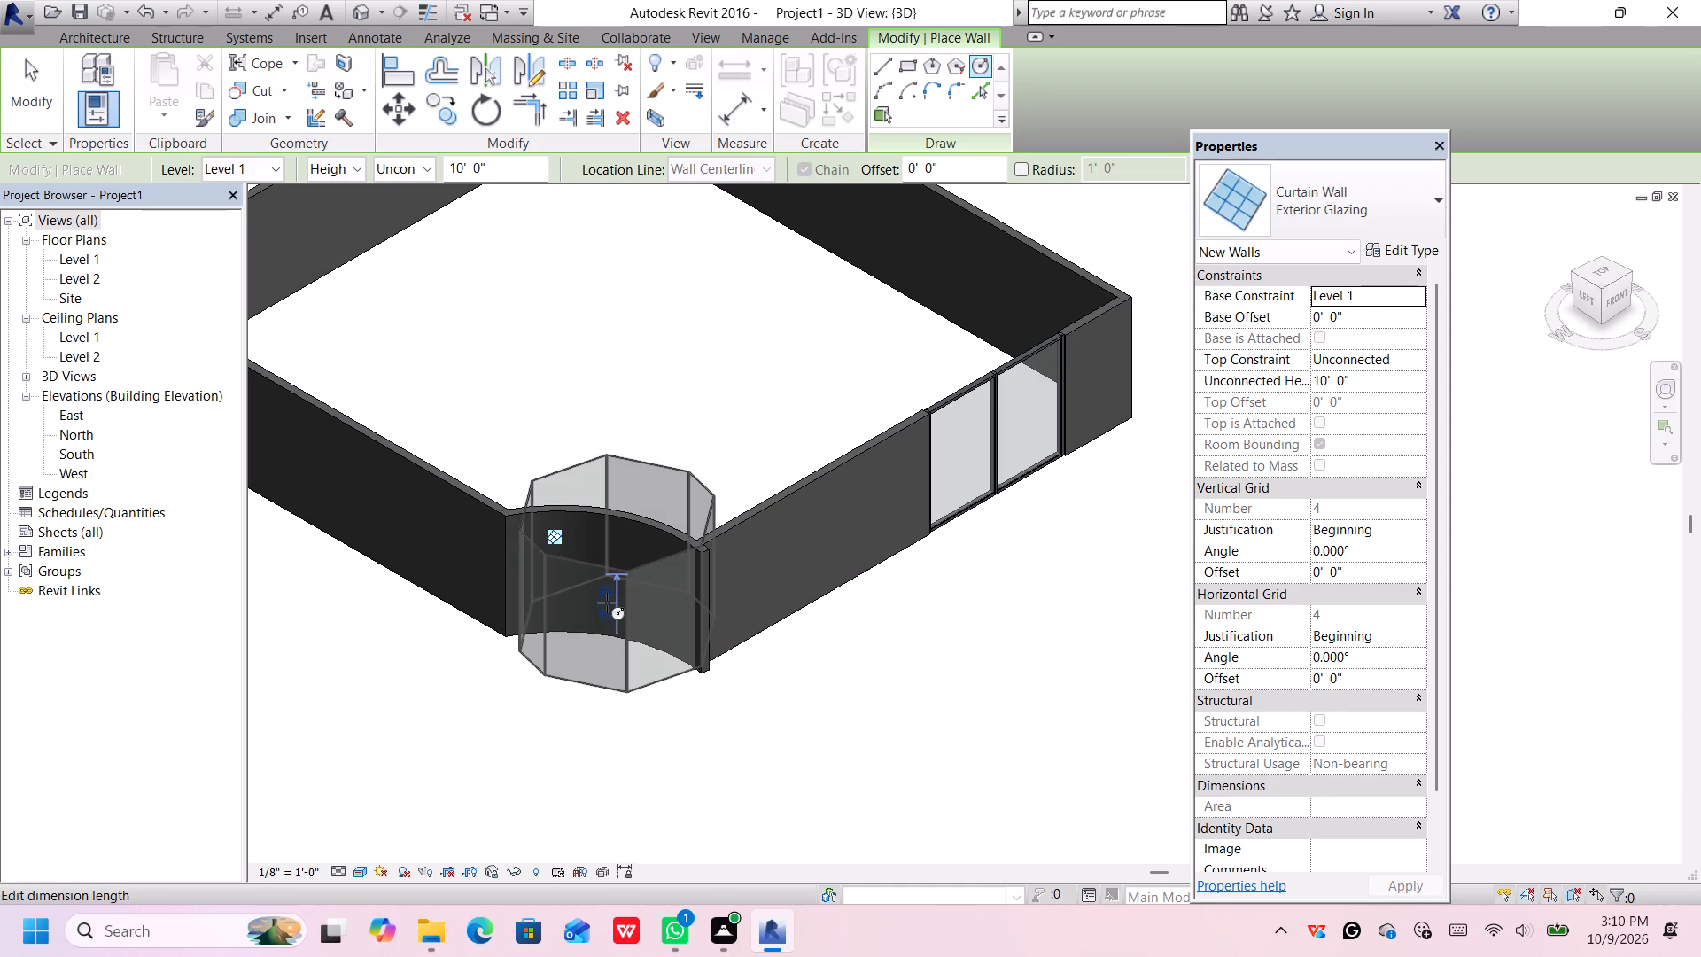
# Set the circular Exterior Glazing's radius to 8' and finish placing walls.
pyautogui.scroll(2, 616, 606)
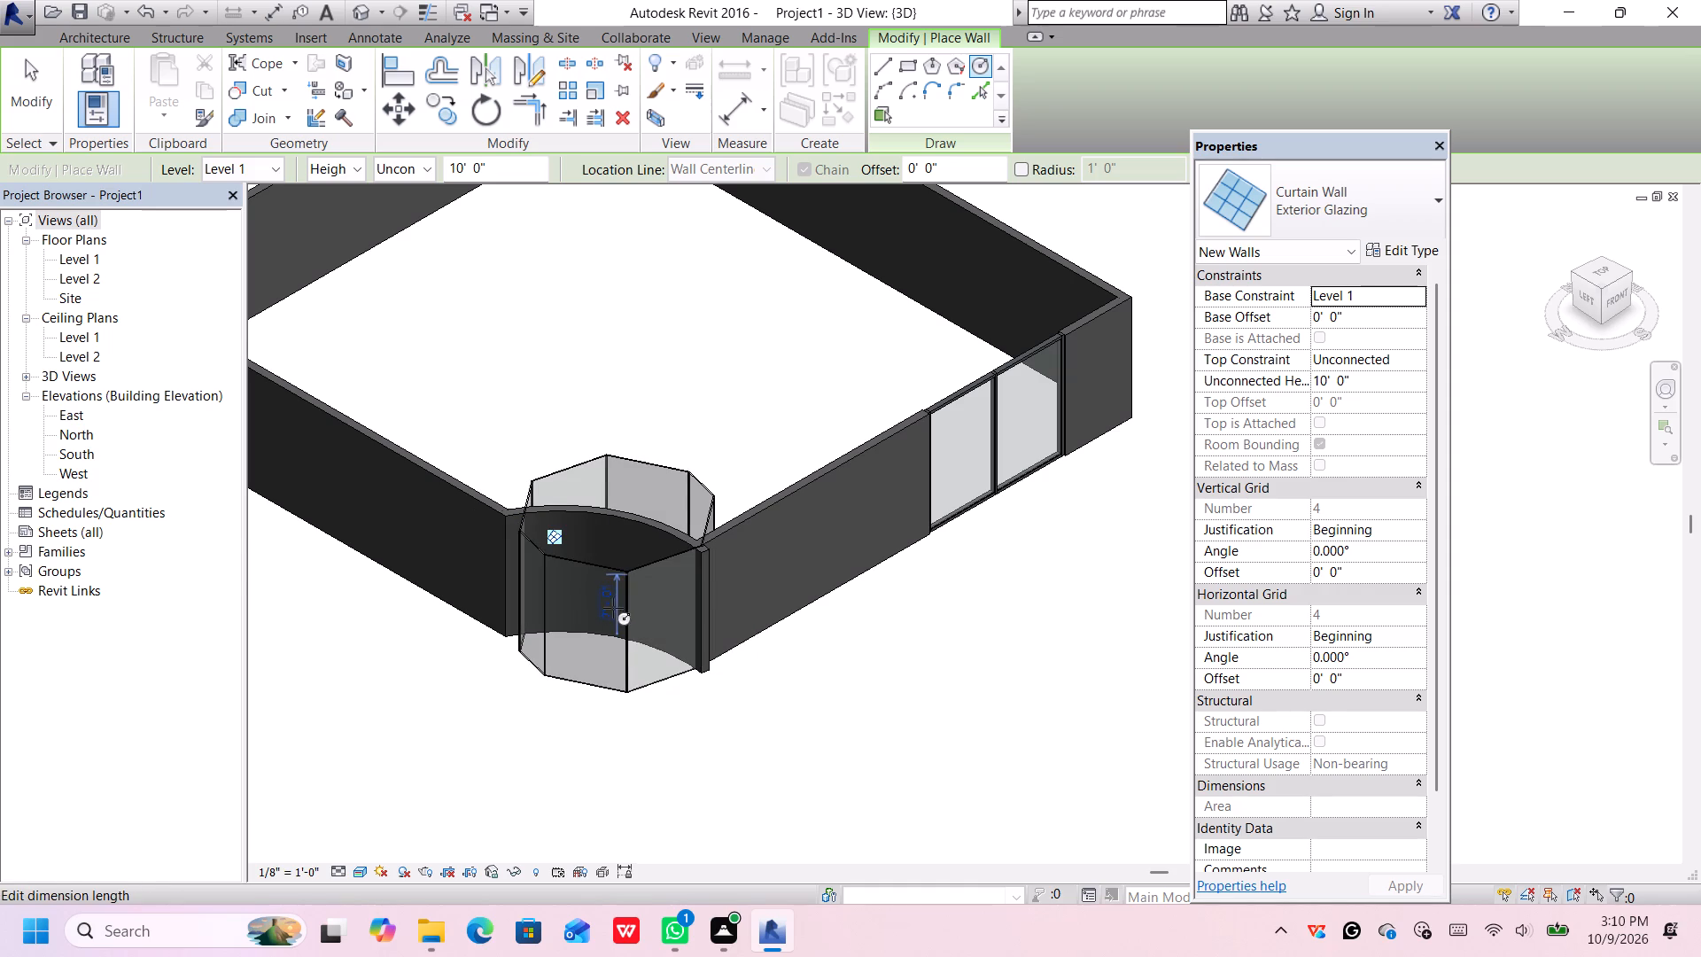
pyautogui.scroll(3, 613, 608)
pyautogui.click(614, 596)
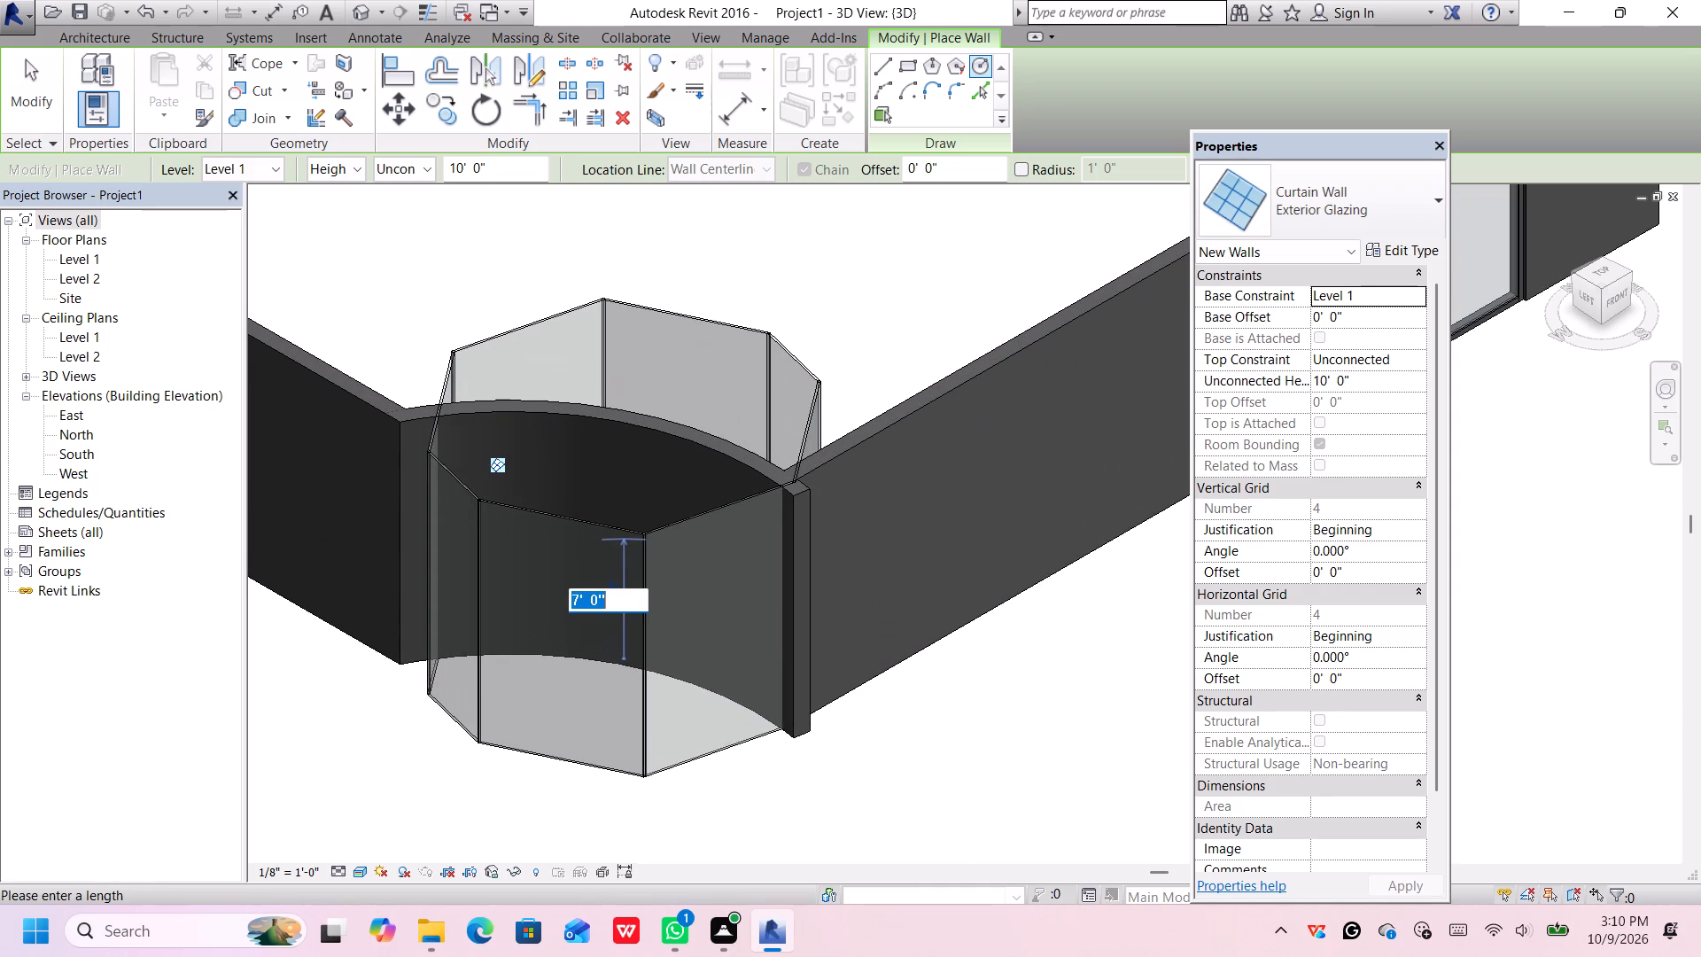
pyautogui.press('BackSpace')
pyautogui.write("8'")
pyautogui.press('Return')
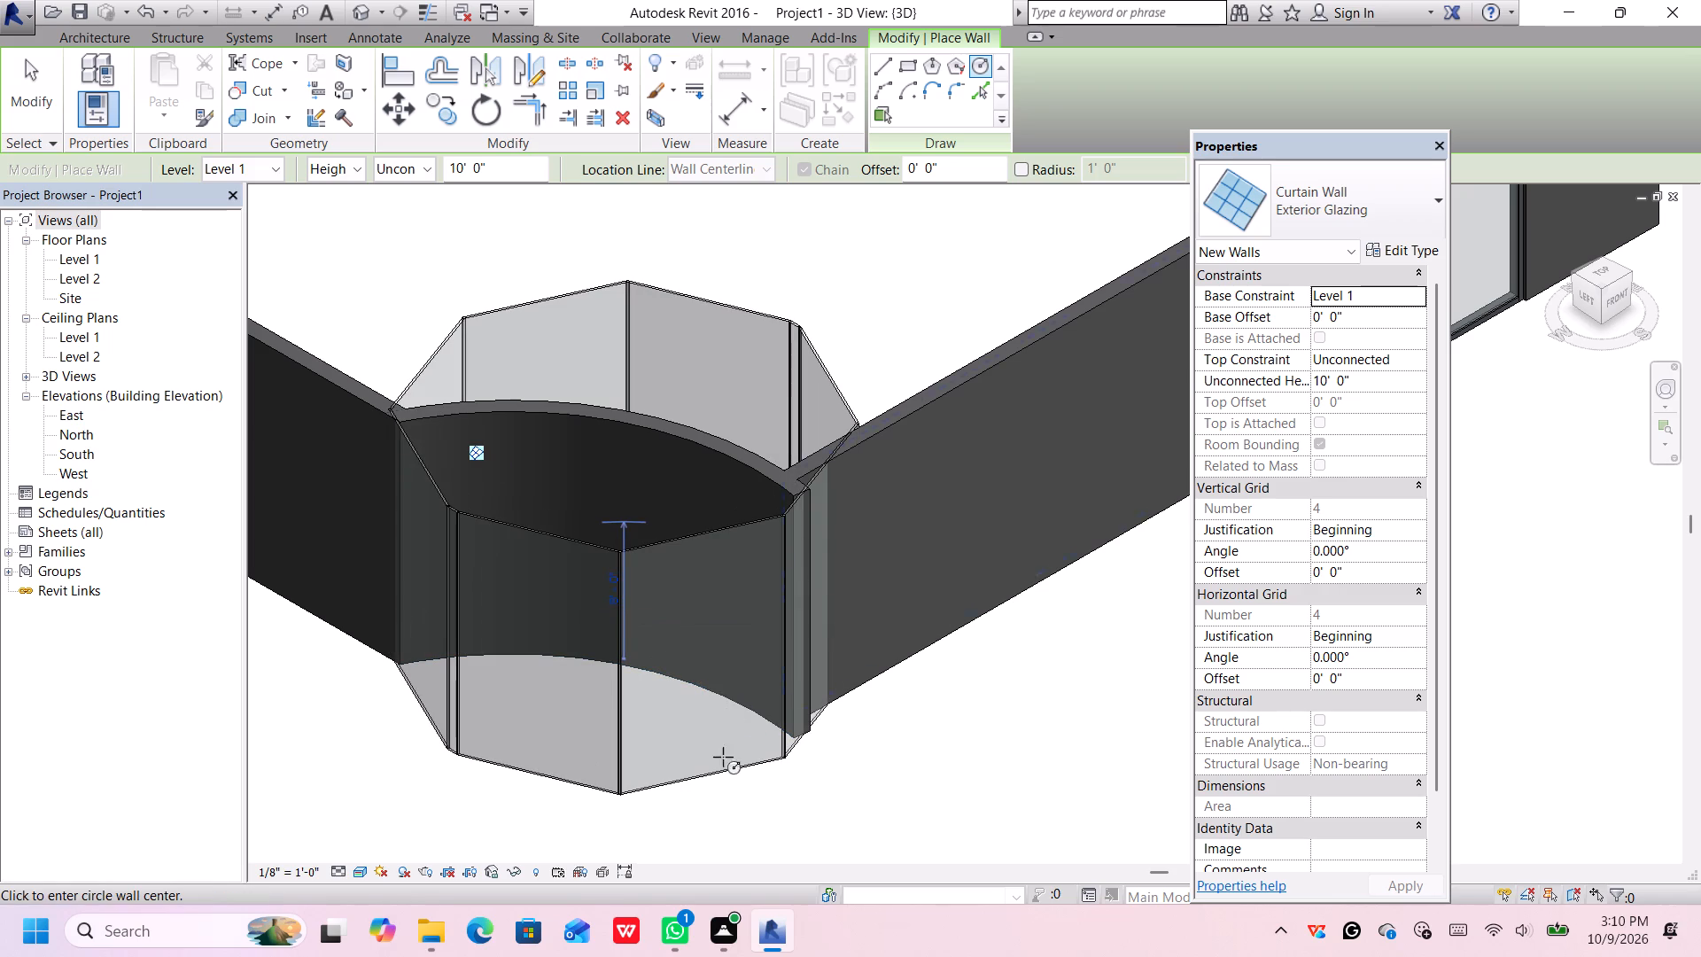
pyautogui.press('Down')
pyautogui.press('Down')
pyautogui.press('Down')
pyautogui.press('Down')
pyautogui.press('Down')
pyautogui.press('Down')
pyautogui.press('Escape')
pyautogui.press('Escape')
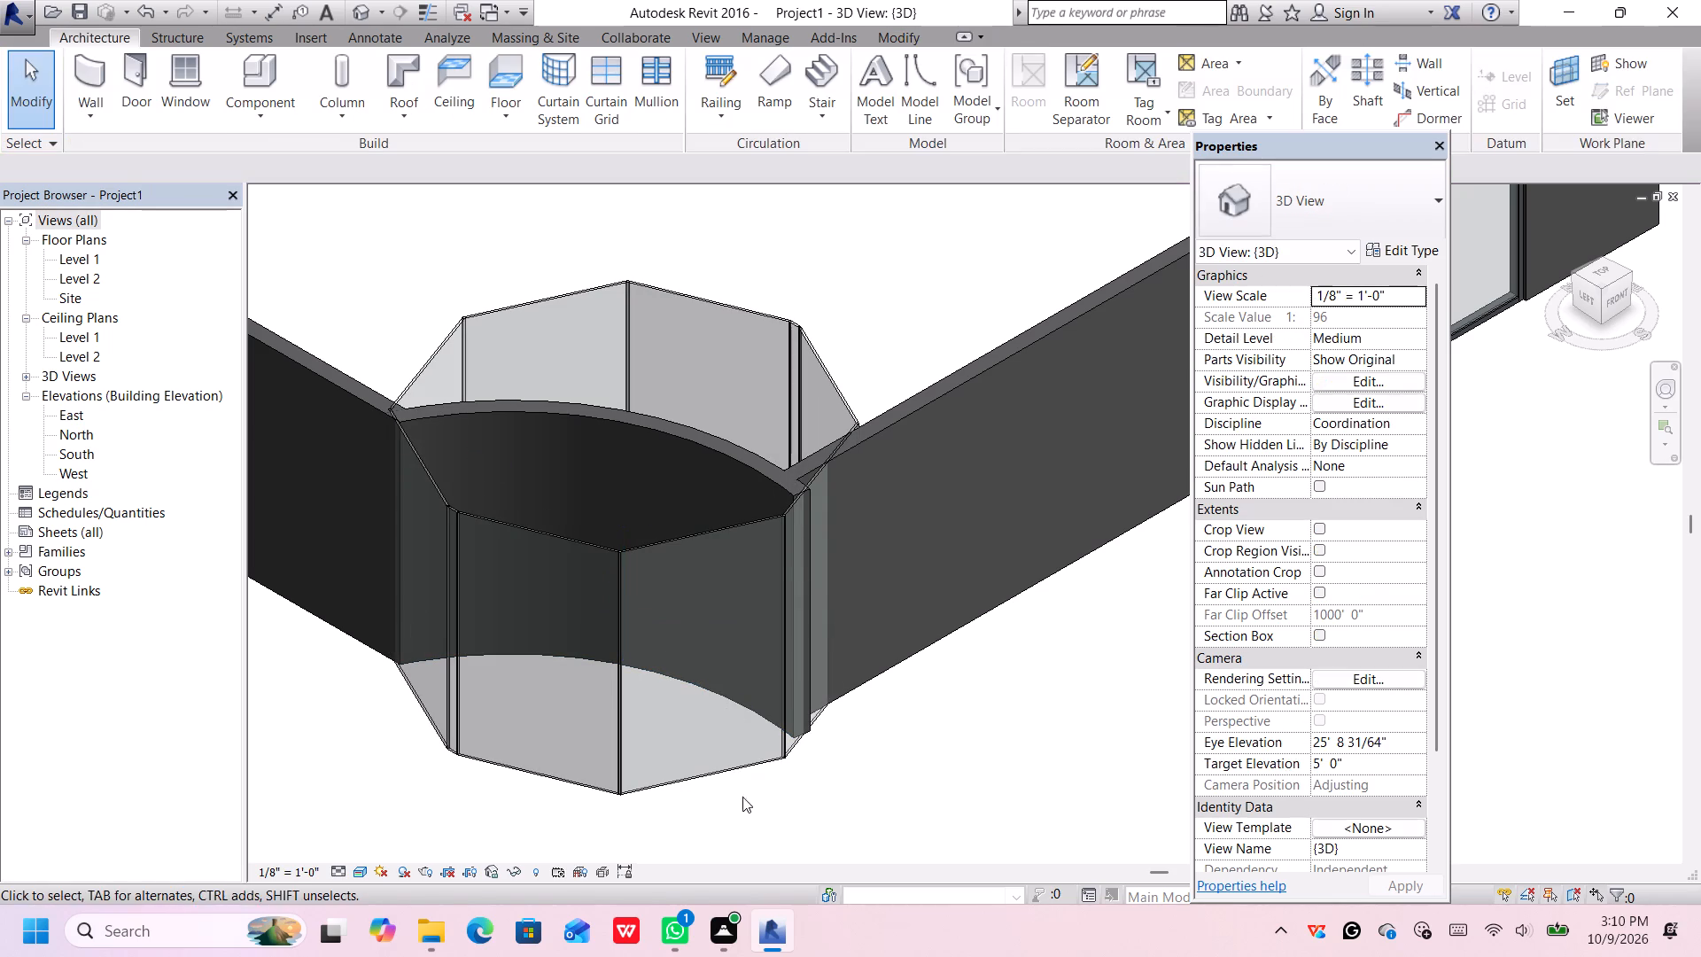
# Select both halves of the circular Exterior Glazing and nudge them outward together, mainly to the west of the curved corner wall.
pyautogui.click(725, 767)
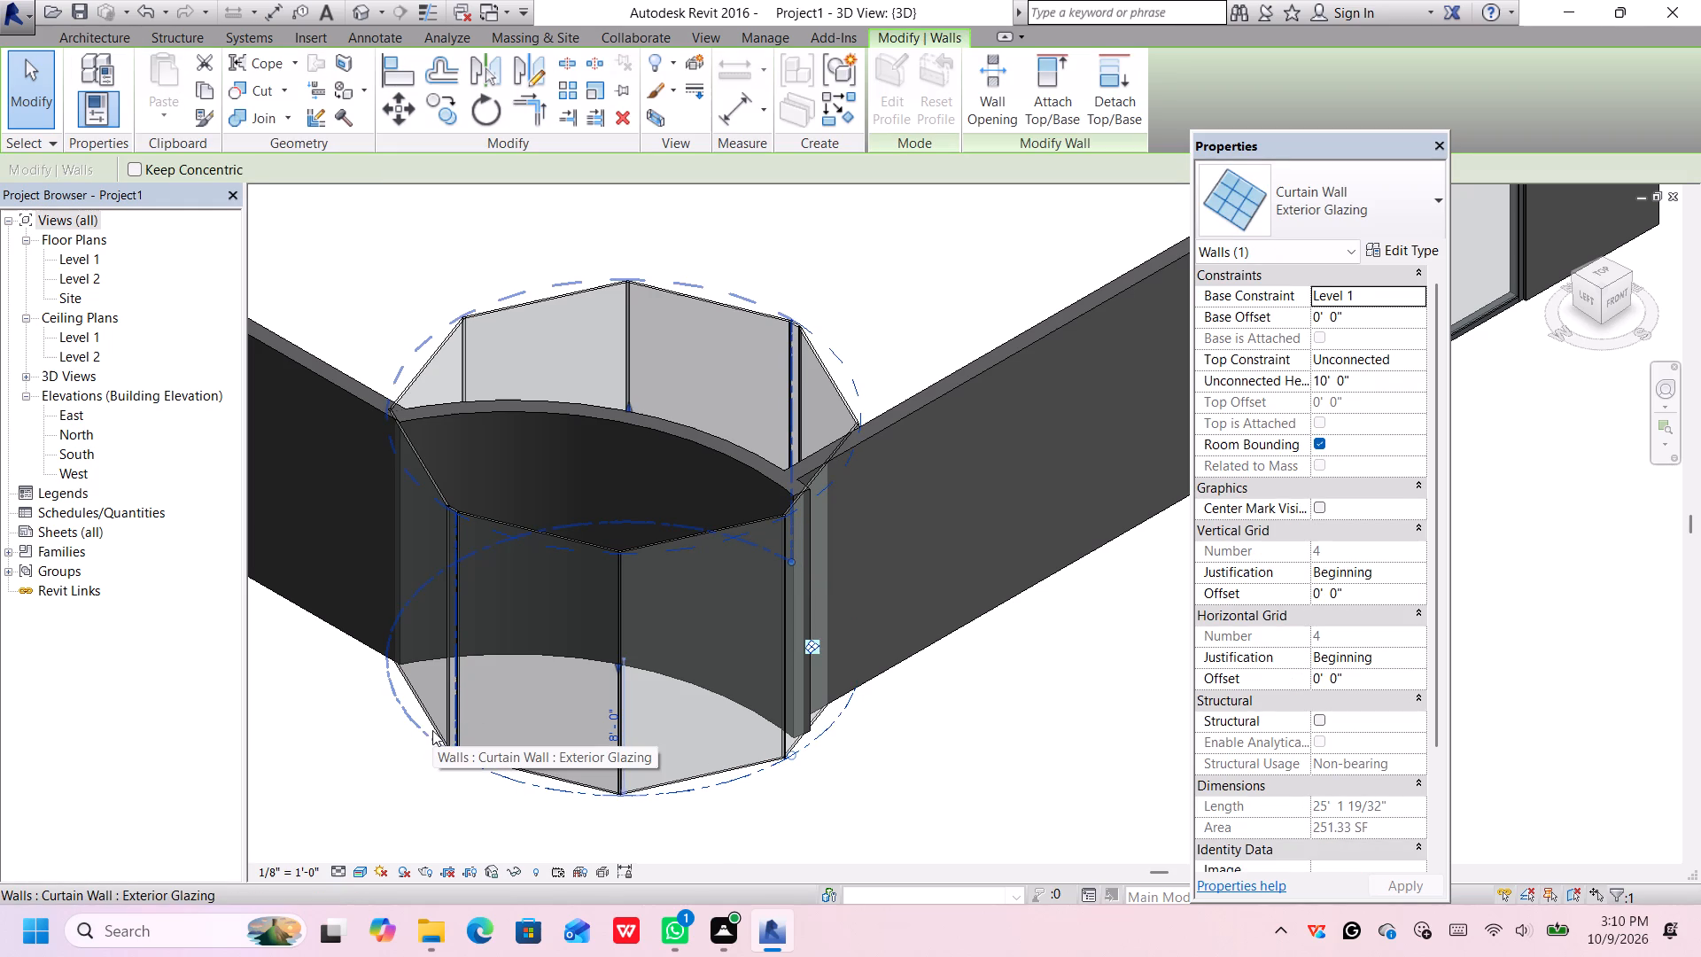
pyautogui.click(432, 730)
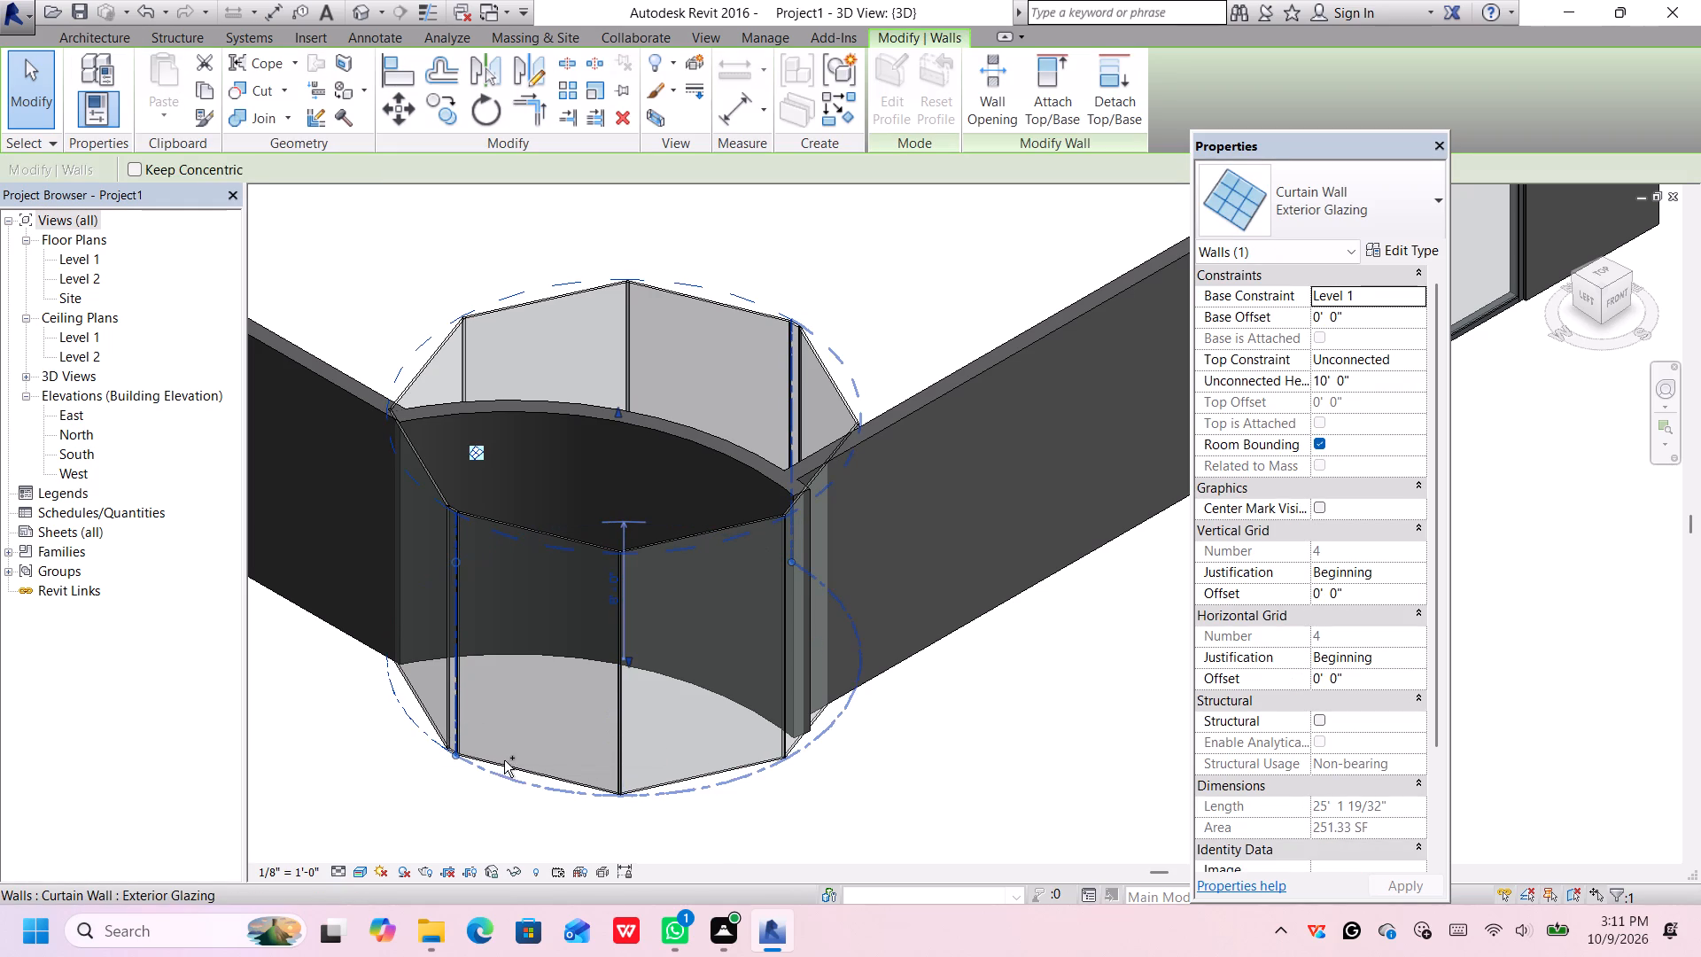
pyautogui.keyDown('ctrl'); pyautogui.click(507, 765); pyautogui.keyUp('ctrl')
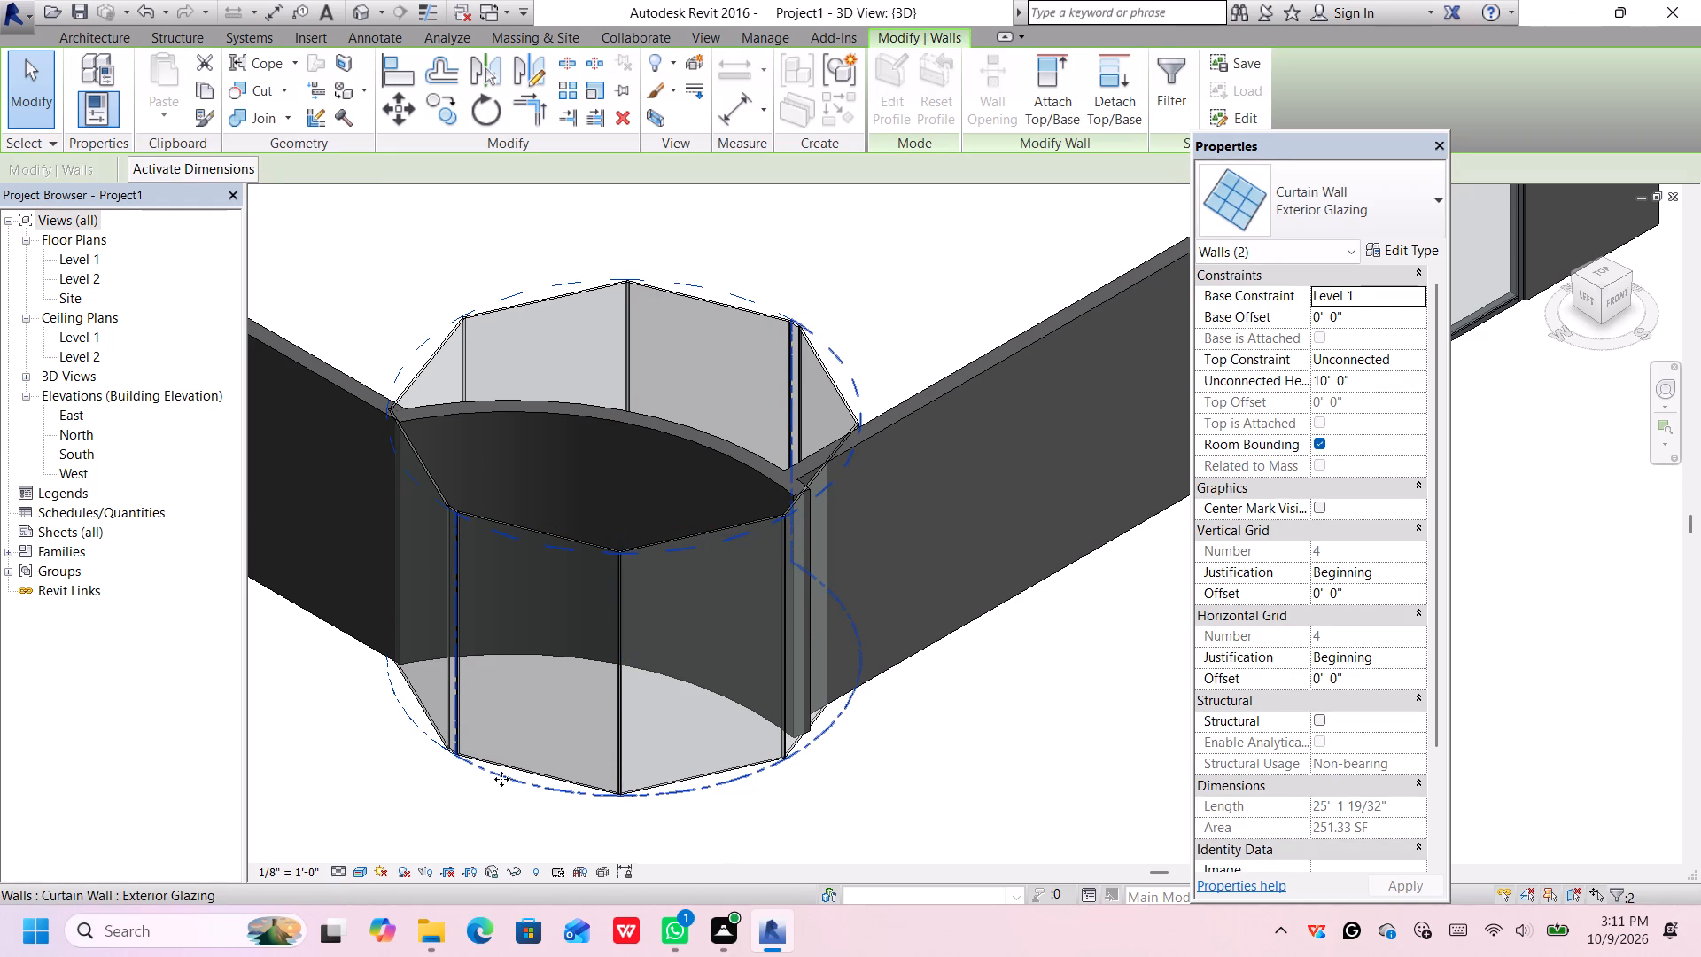
pyautogui.press('Down')
pyautogui.press('Down')
pyautogui.press('Left')
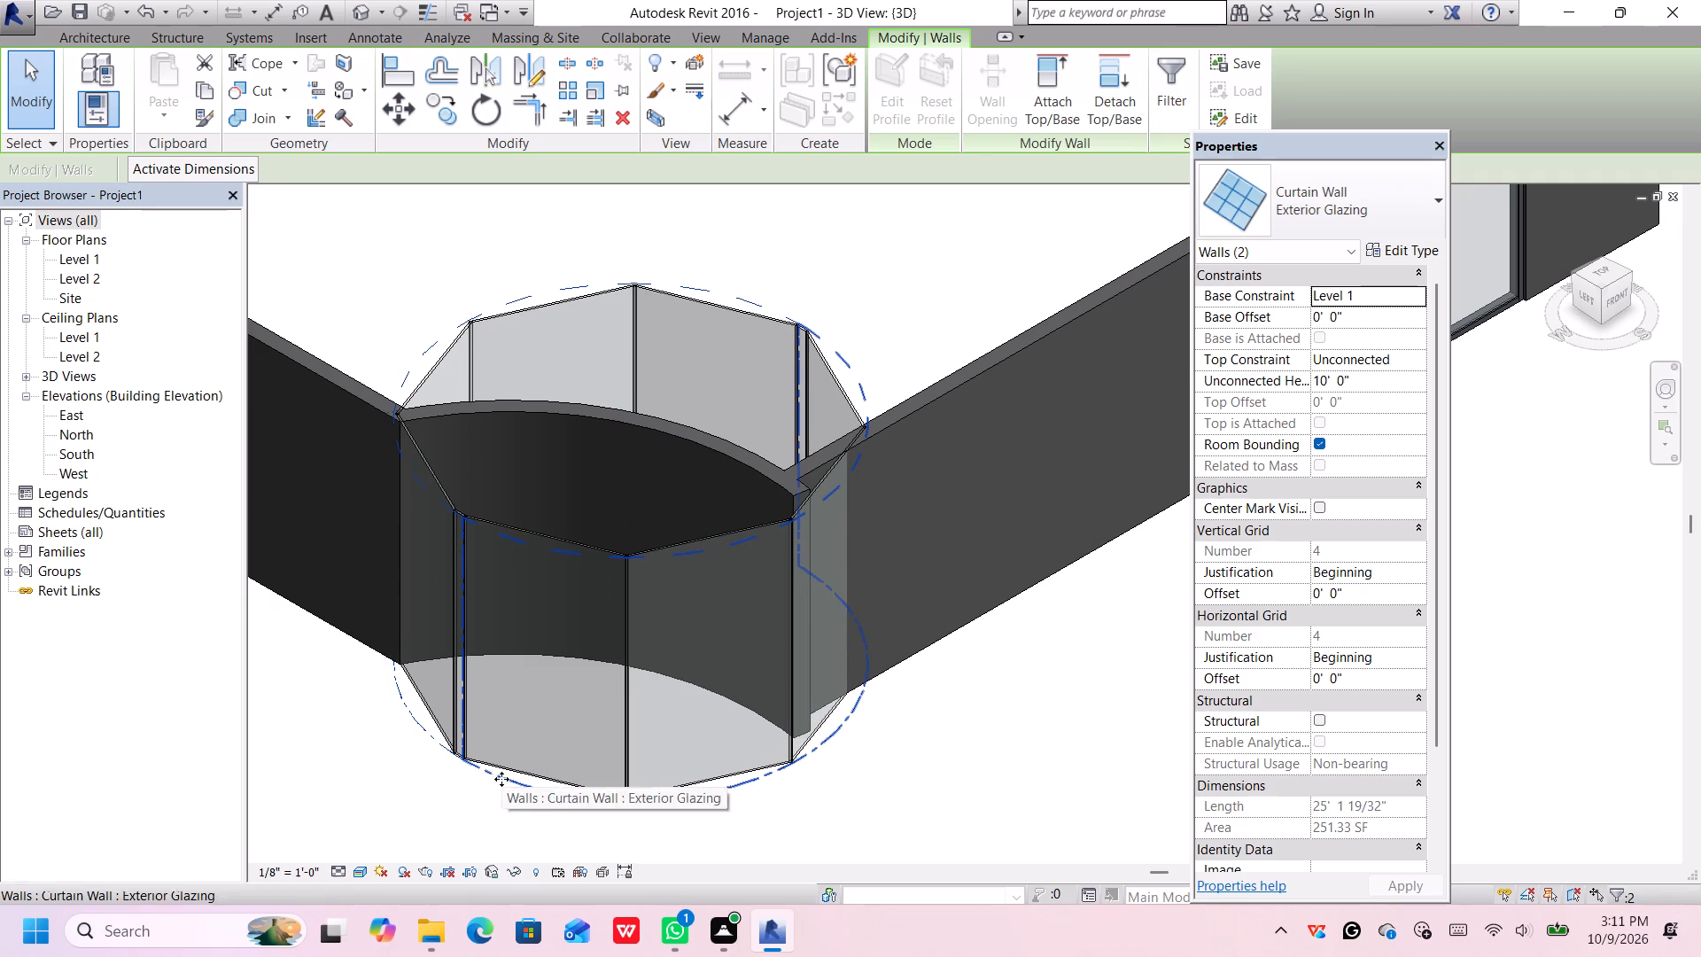
pyautogui.press('Down')
pyautogui.press('Down')
pyautogui.press('Left')
pyautogui.press('Left')
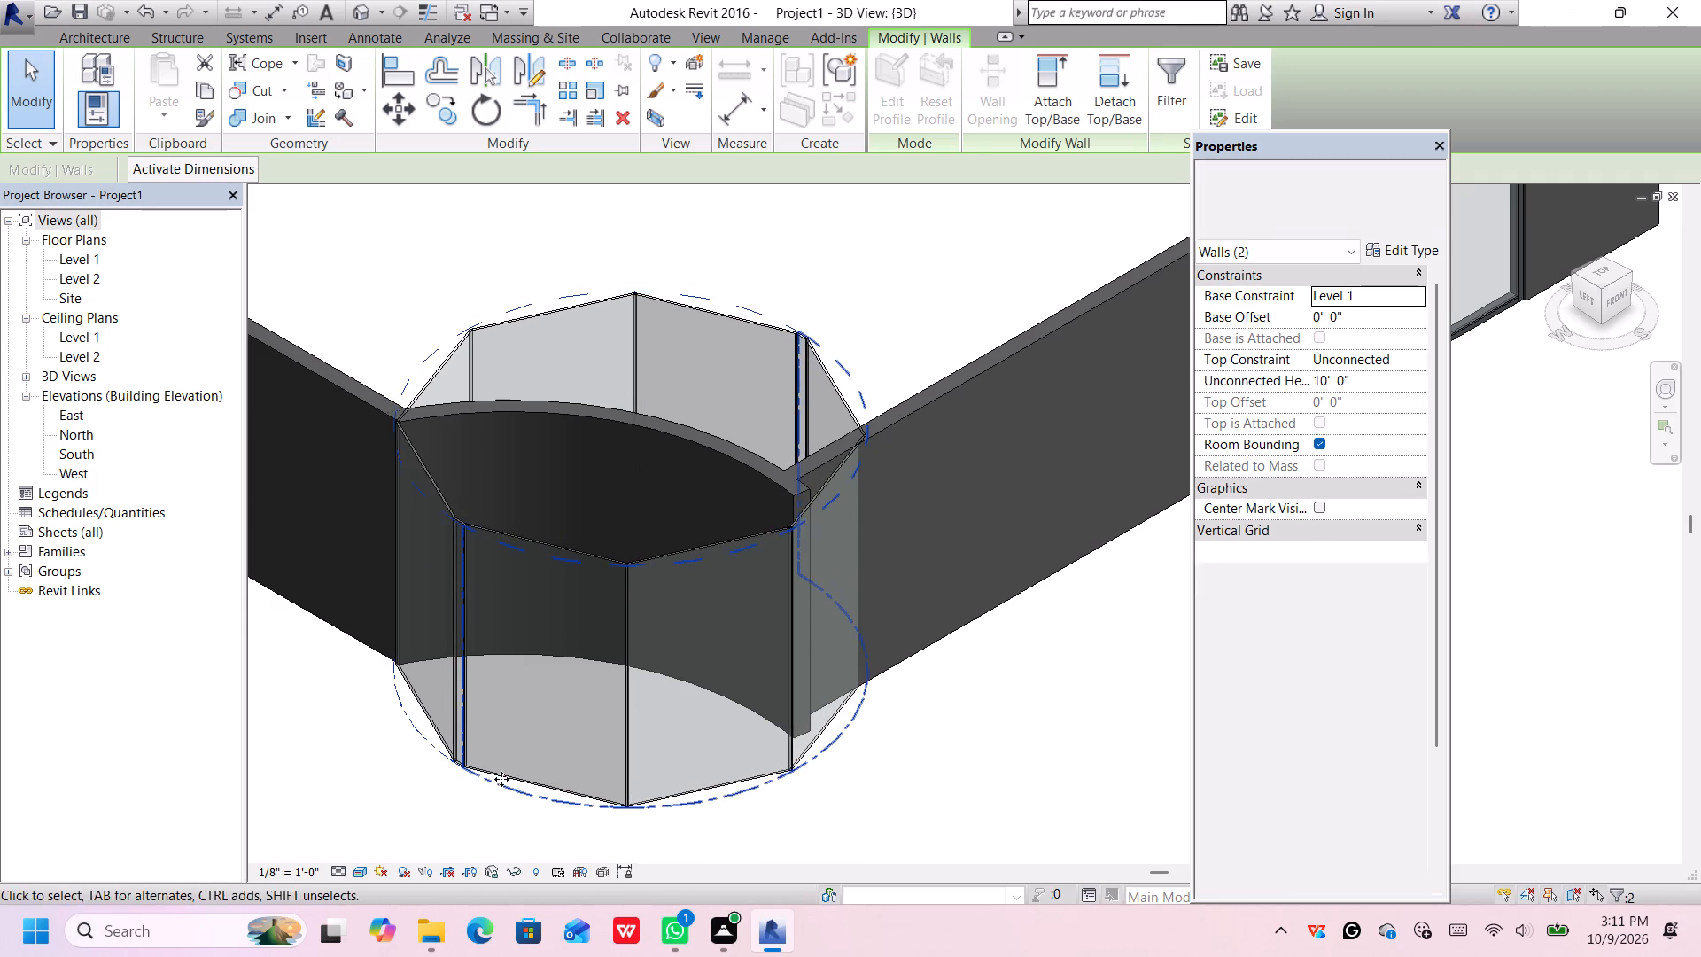
pyautogui.press('Left')
pyautogui.press('Left')
pyautogui.press('Left')
pyautogui.press('Left')
pyautogui.press('Left')
pyautogui.press('Left')
pyautogui.press('Left')
pyautogui.press('Left')
pyautogui.press('Left')
pyautogui.press('Left')
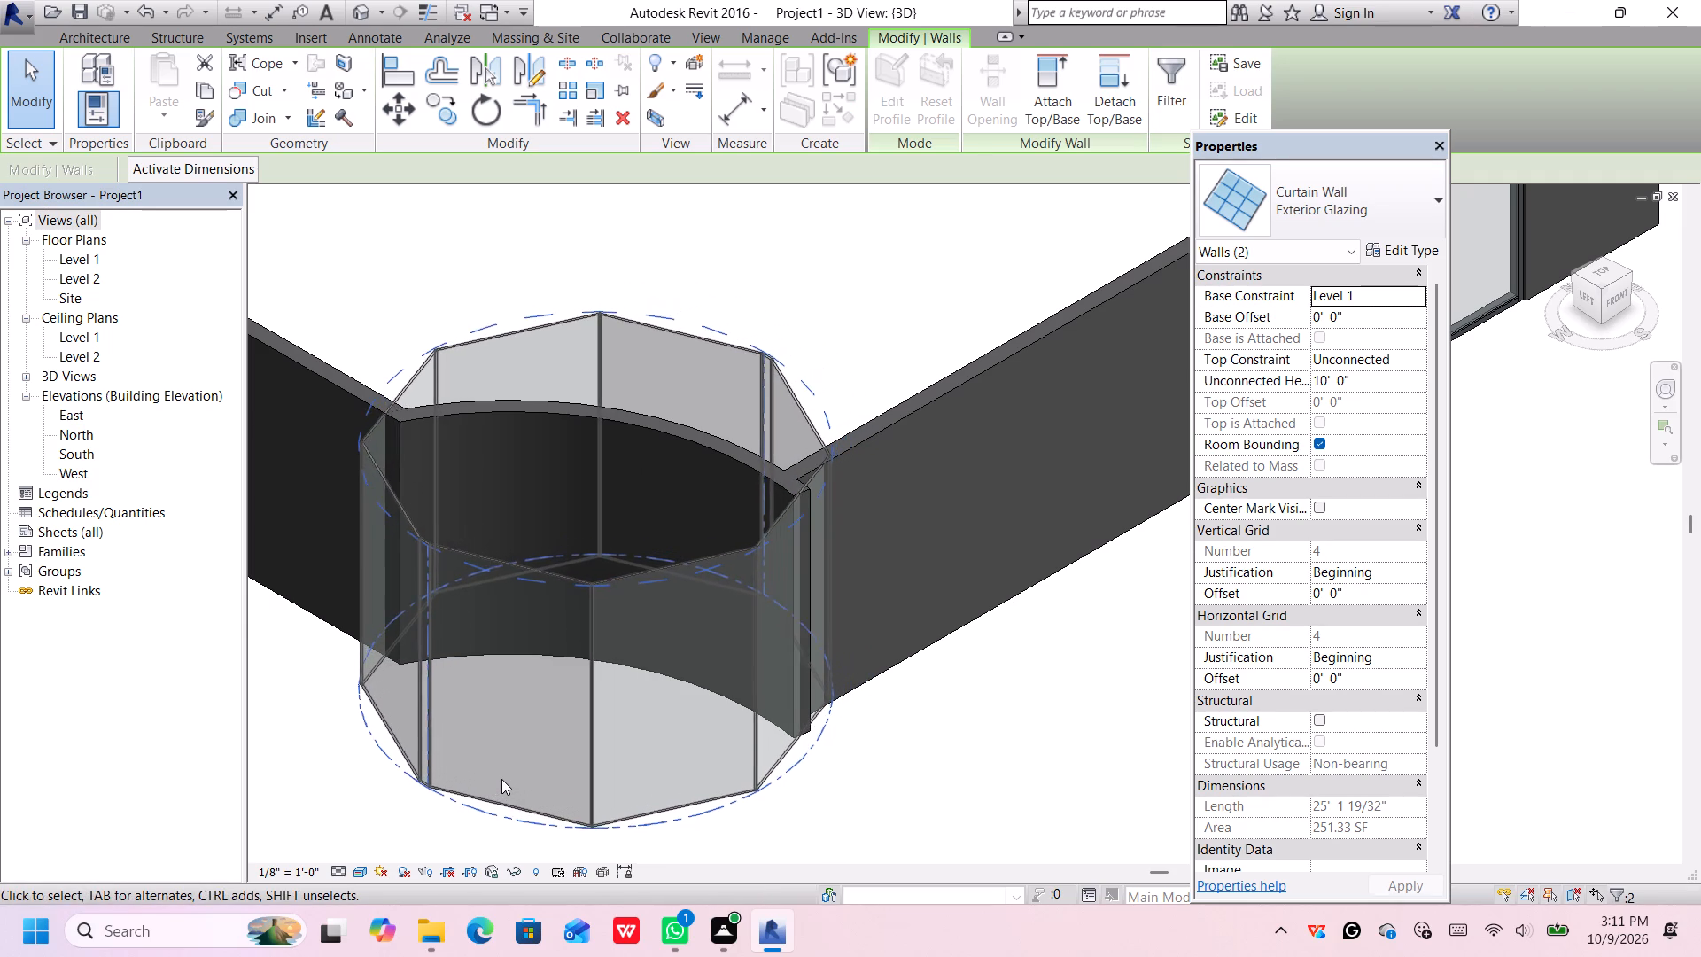
pyautogui.press('Left')
pyautogui.press('Left')
pyautogui.press('Left')
pyautogui.press('Left')
pyautogui.press('Left')
pyautogui.press('Left')
pyautogui.press('Left')
pyautogui.press('Left')
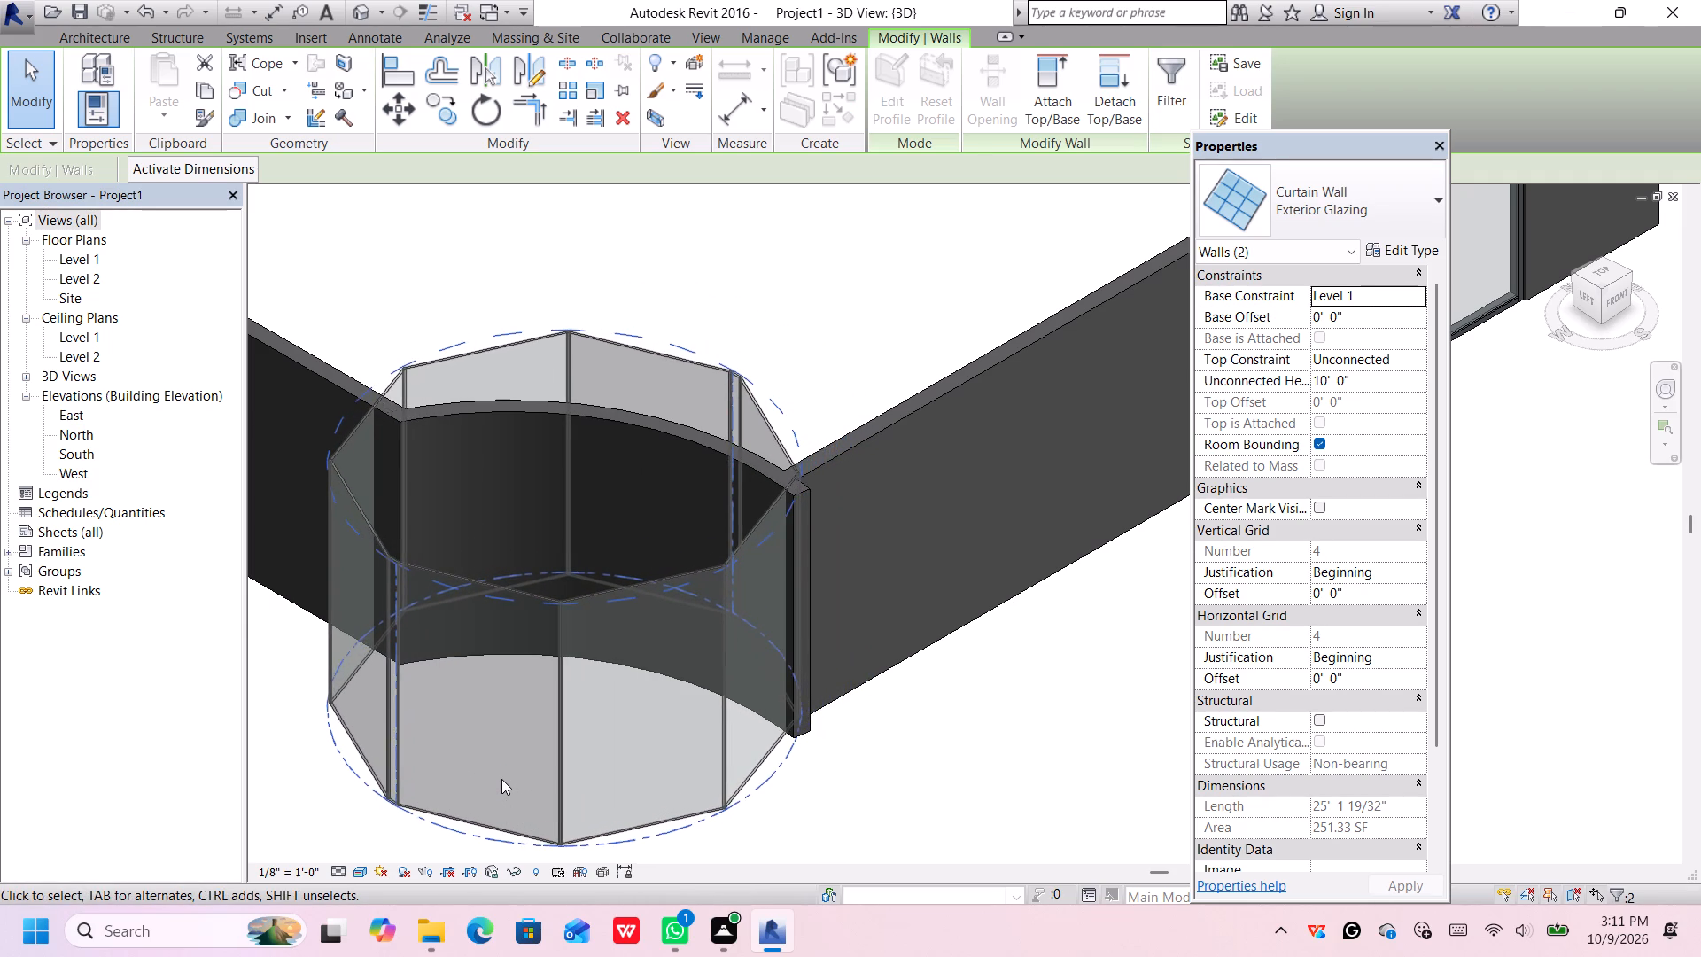
pyautogui.press('Left')
pyautogui.press('Left')
pyautogui.press('Left')
pyautogui.press('Left')
pyautogui.press('Right')
pyautogui.press('Right')
pyautogui.press('Right')
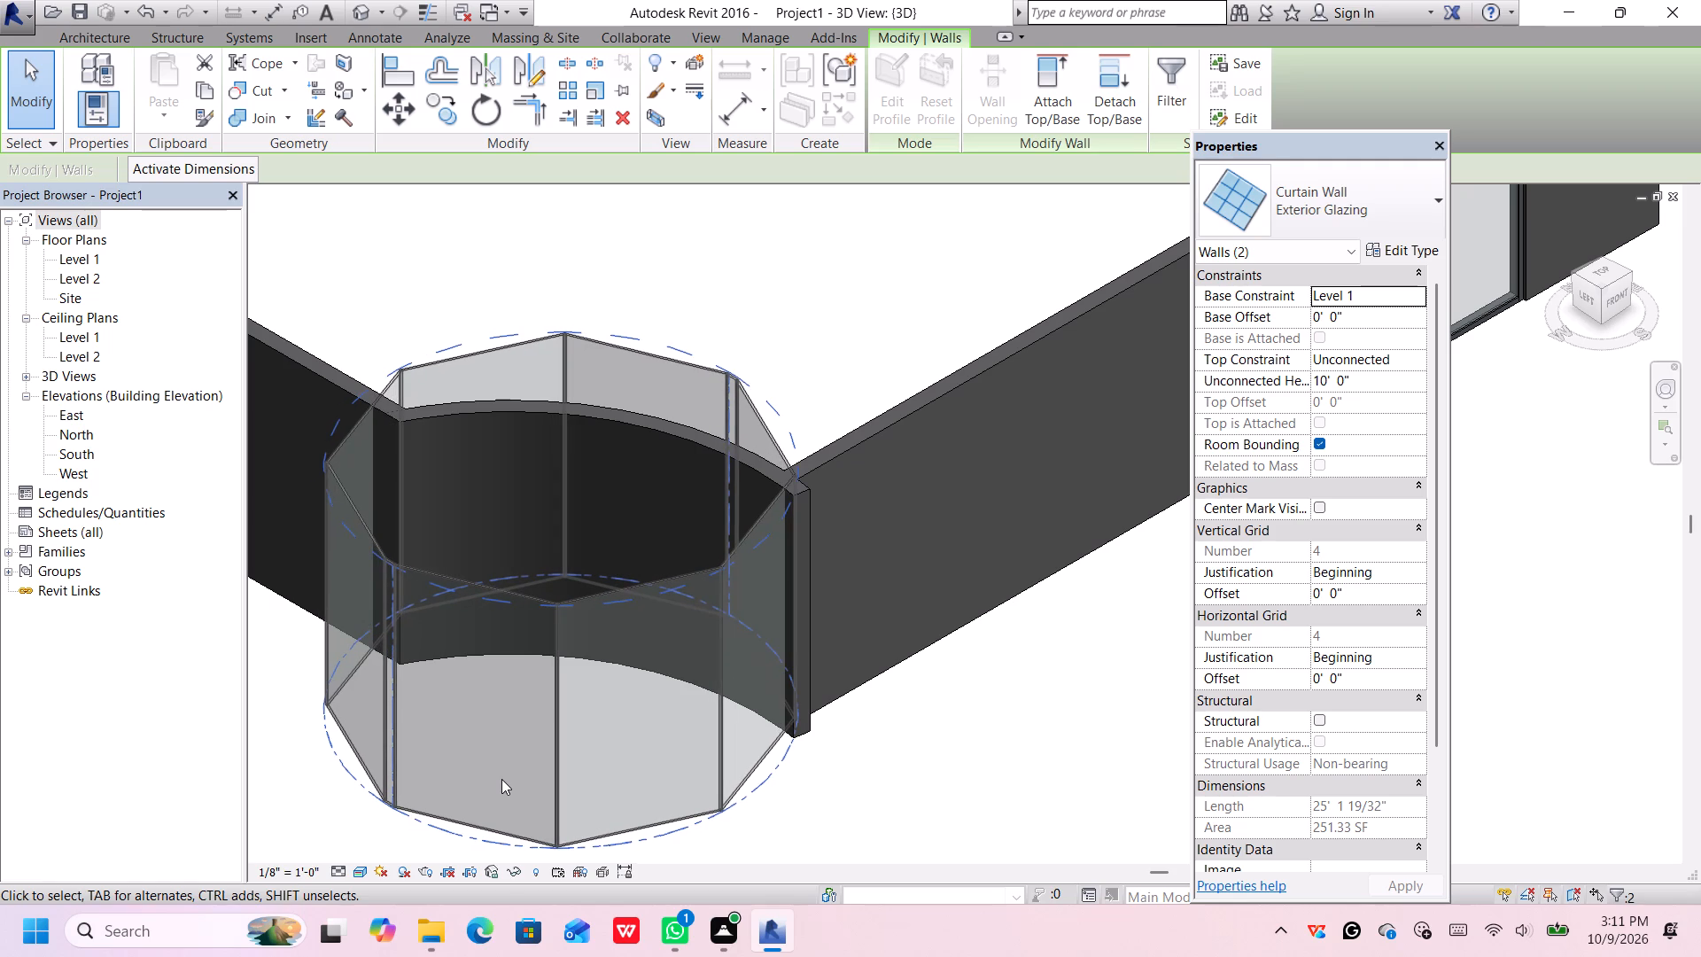
# Nudge the two glazing halves further south and slightly west, lining the circle up with both ends of the curved corner wall.
pyautogui.press('Down')
pyautogui.press('Down')
pyautogui.press('Down')
pyautogui.press('Down')
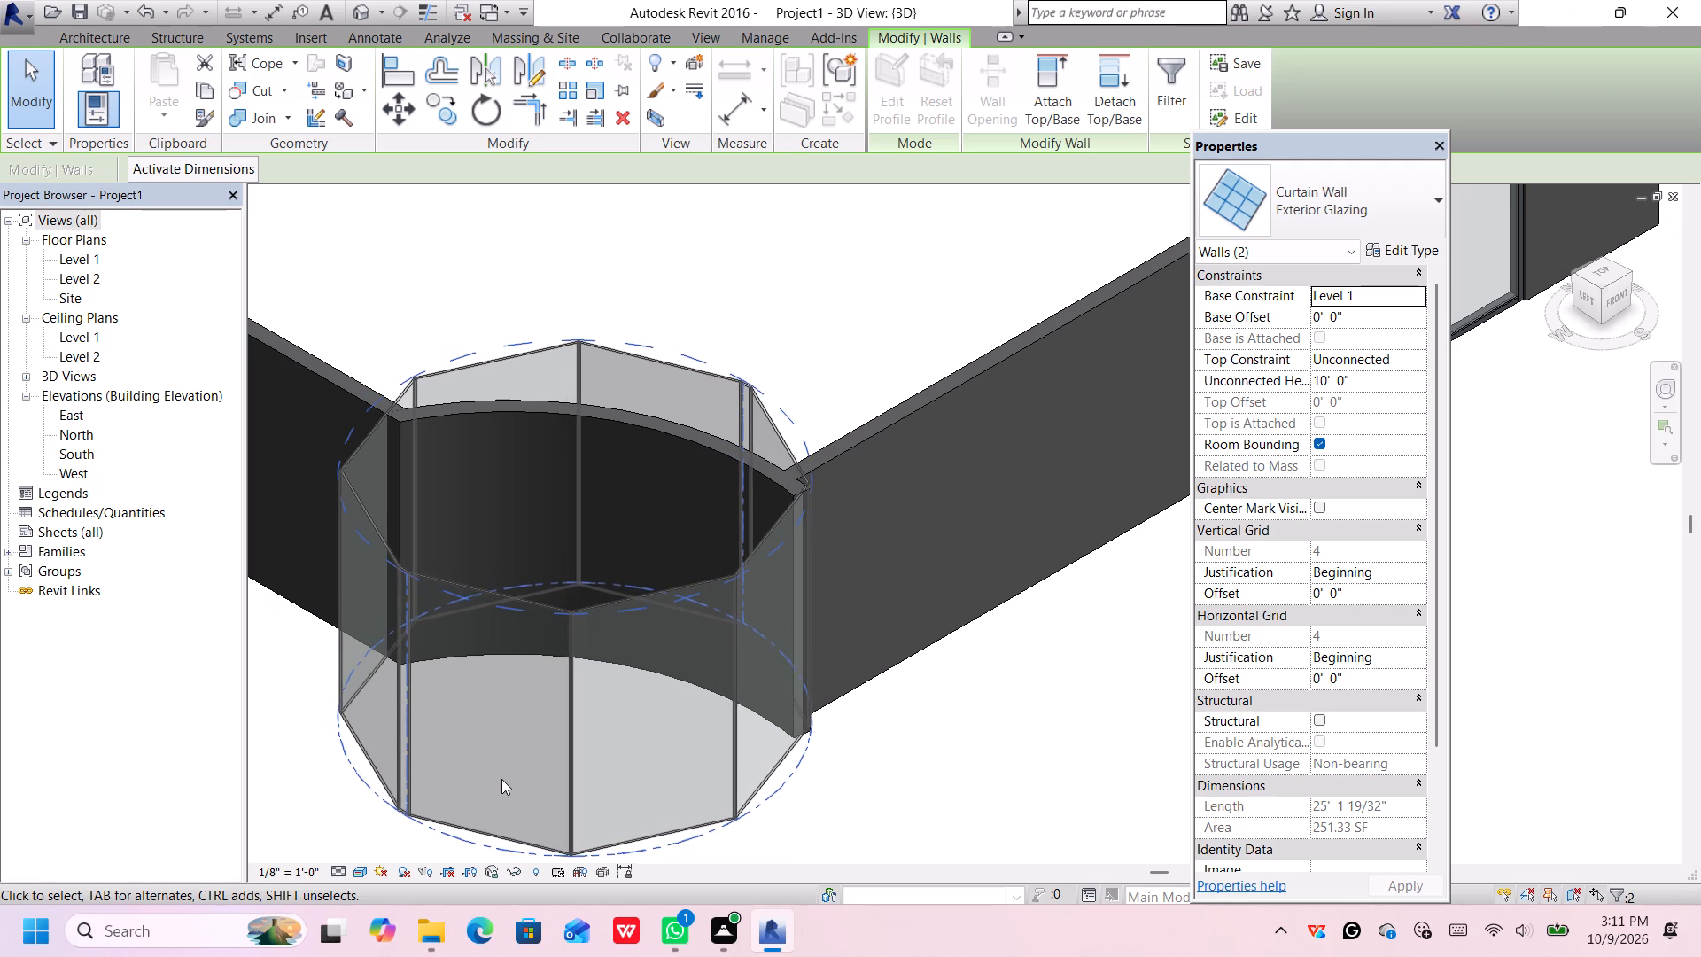
pyautogui.press('Left')
pyautogui.press('Left')
pyautogui.press('Left')
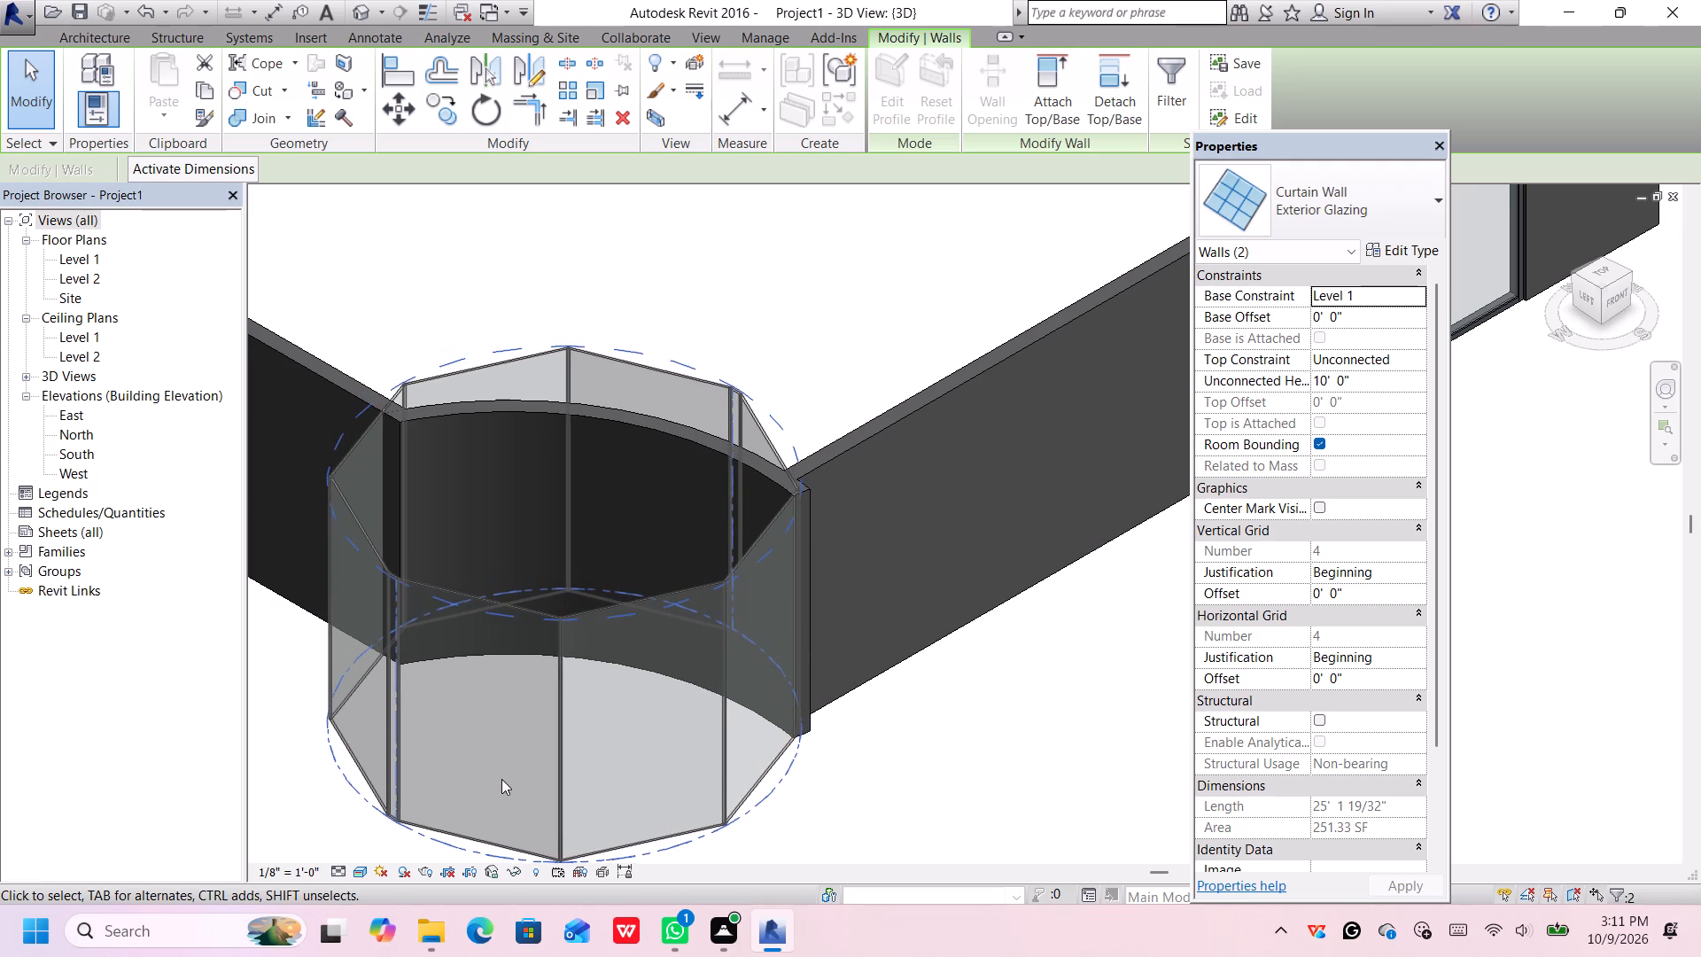
pyautogui.press('Down')
pyautogui.press('Down')
pyautogui.press('Left')
pyautogui.press('Left')
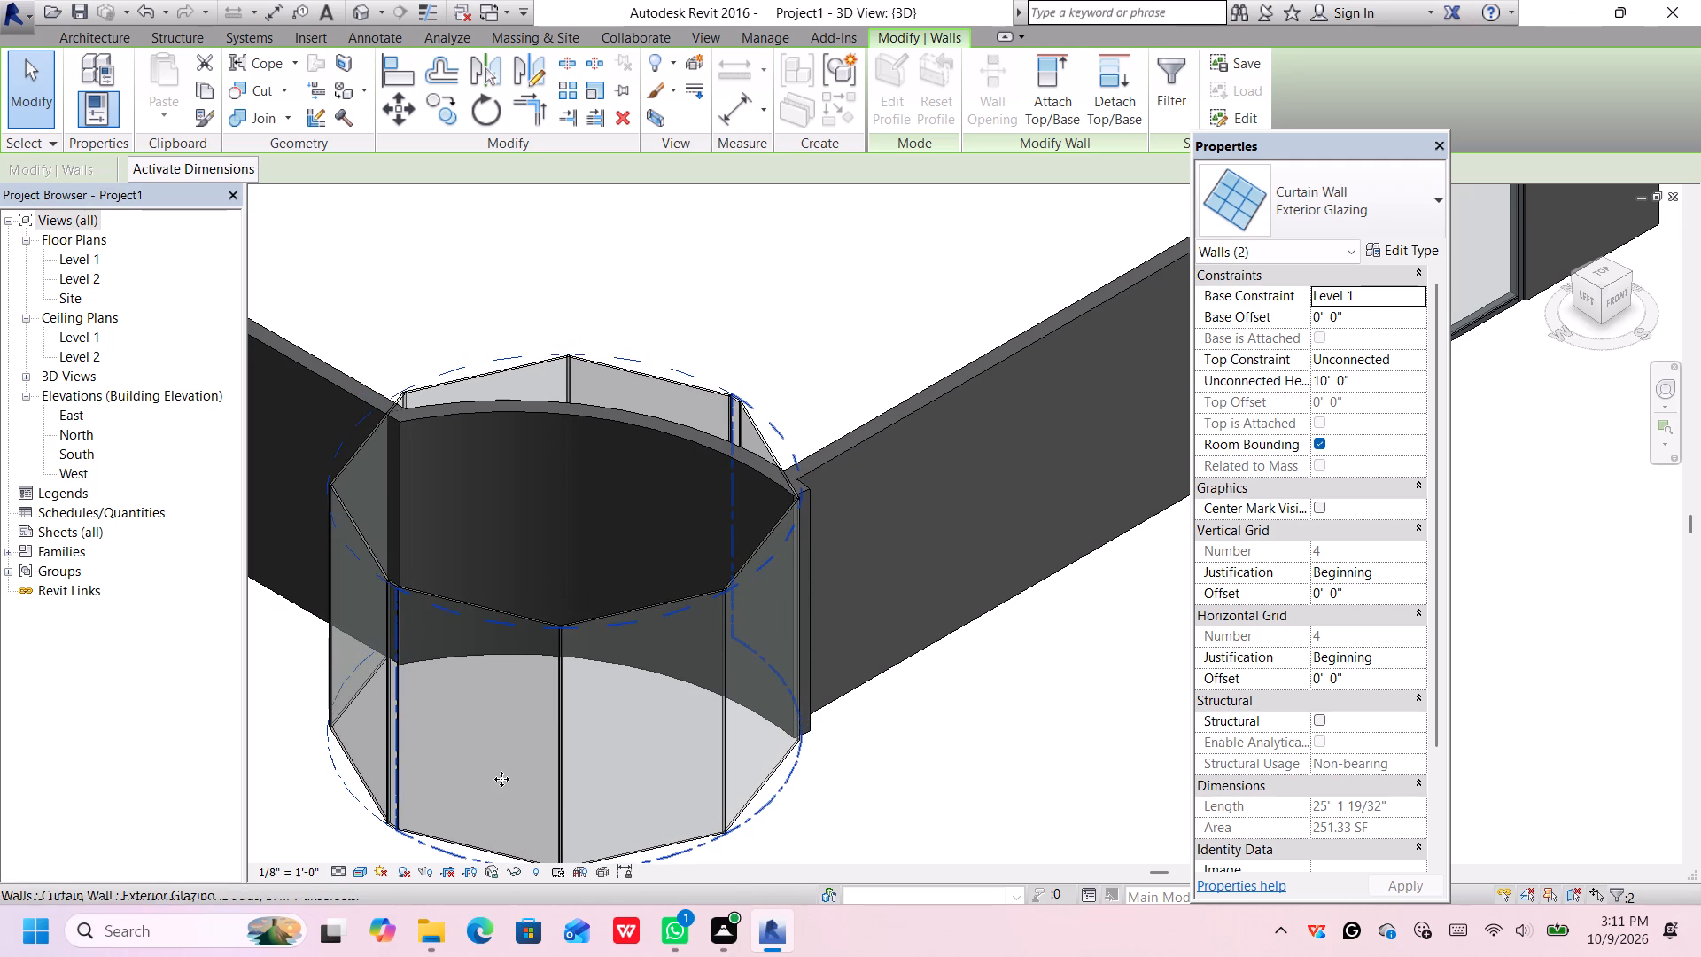
pyautogui.press('Up')
pyautogui.press('Up')
pyautogui.press('Left')
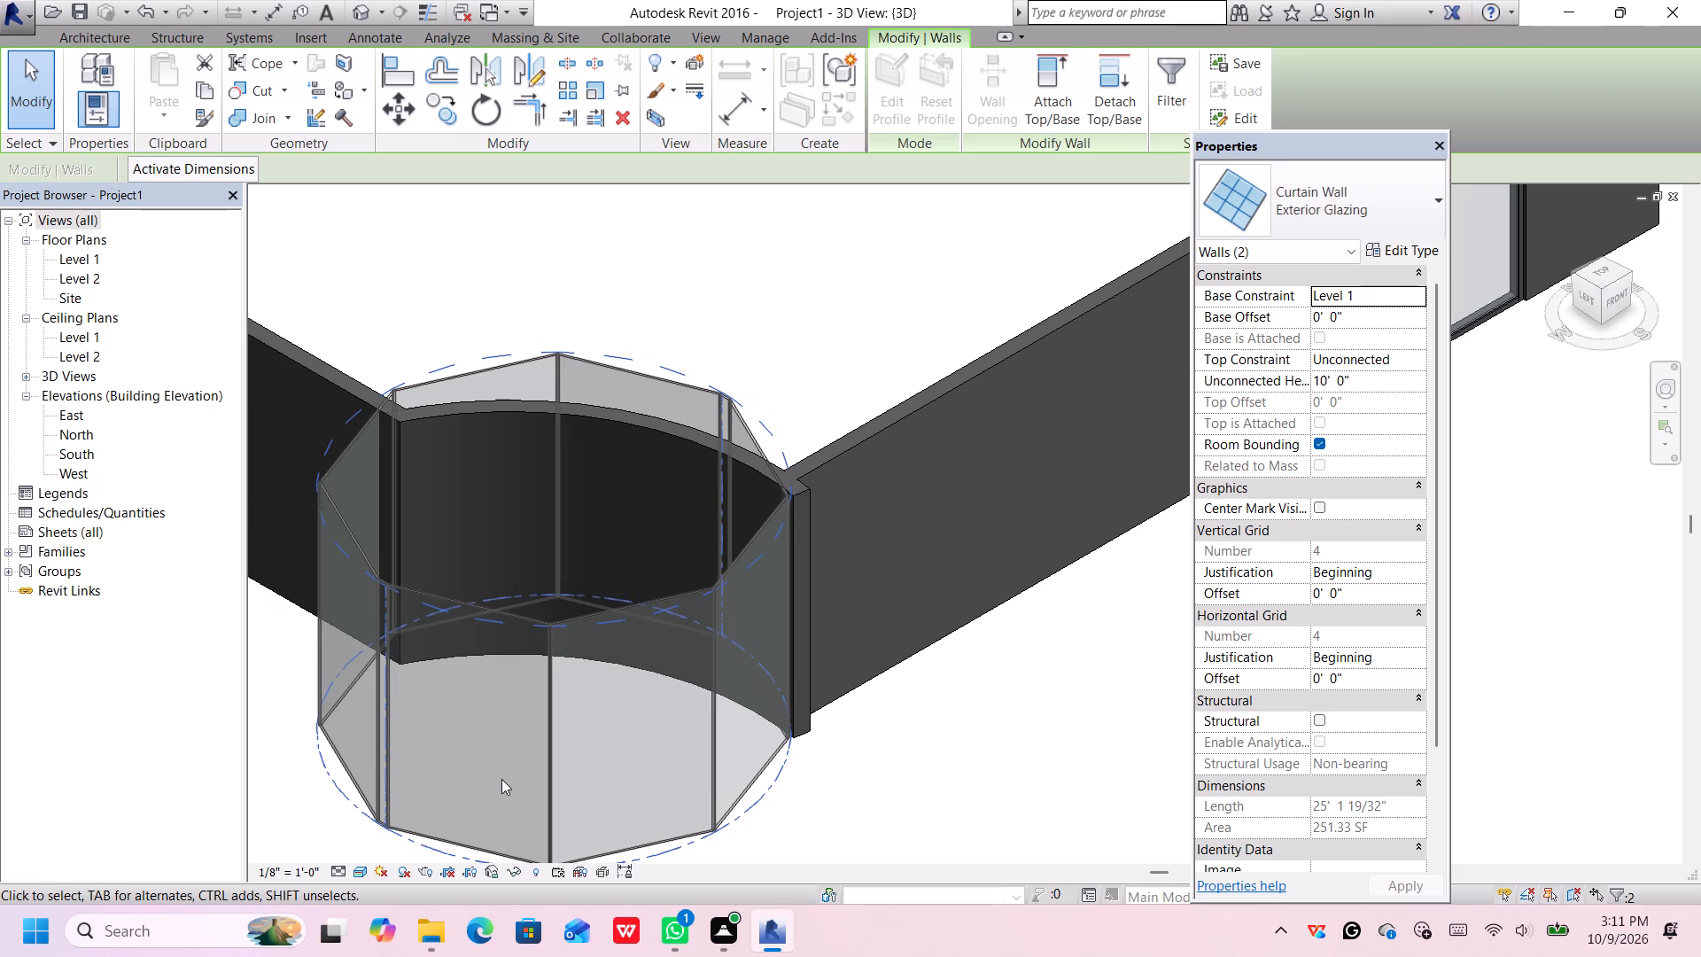
pyautogui.press('Down')
pyautogui.press('Down')
pyautogui.press('Down')
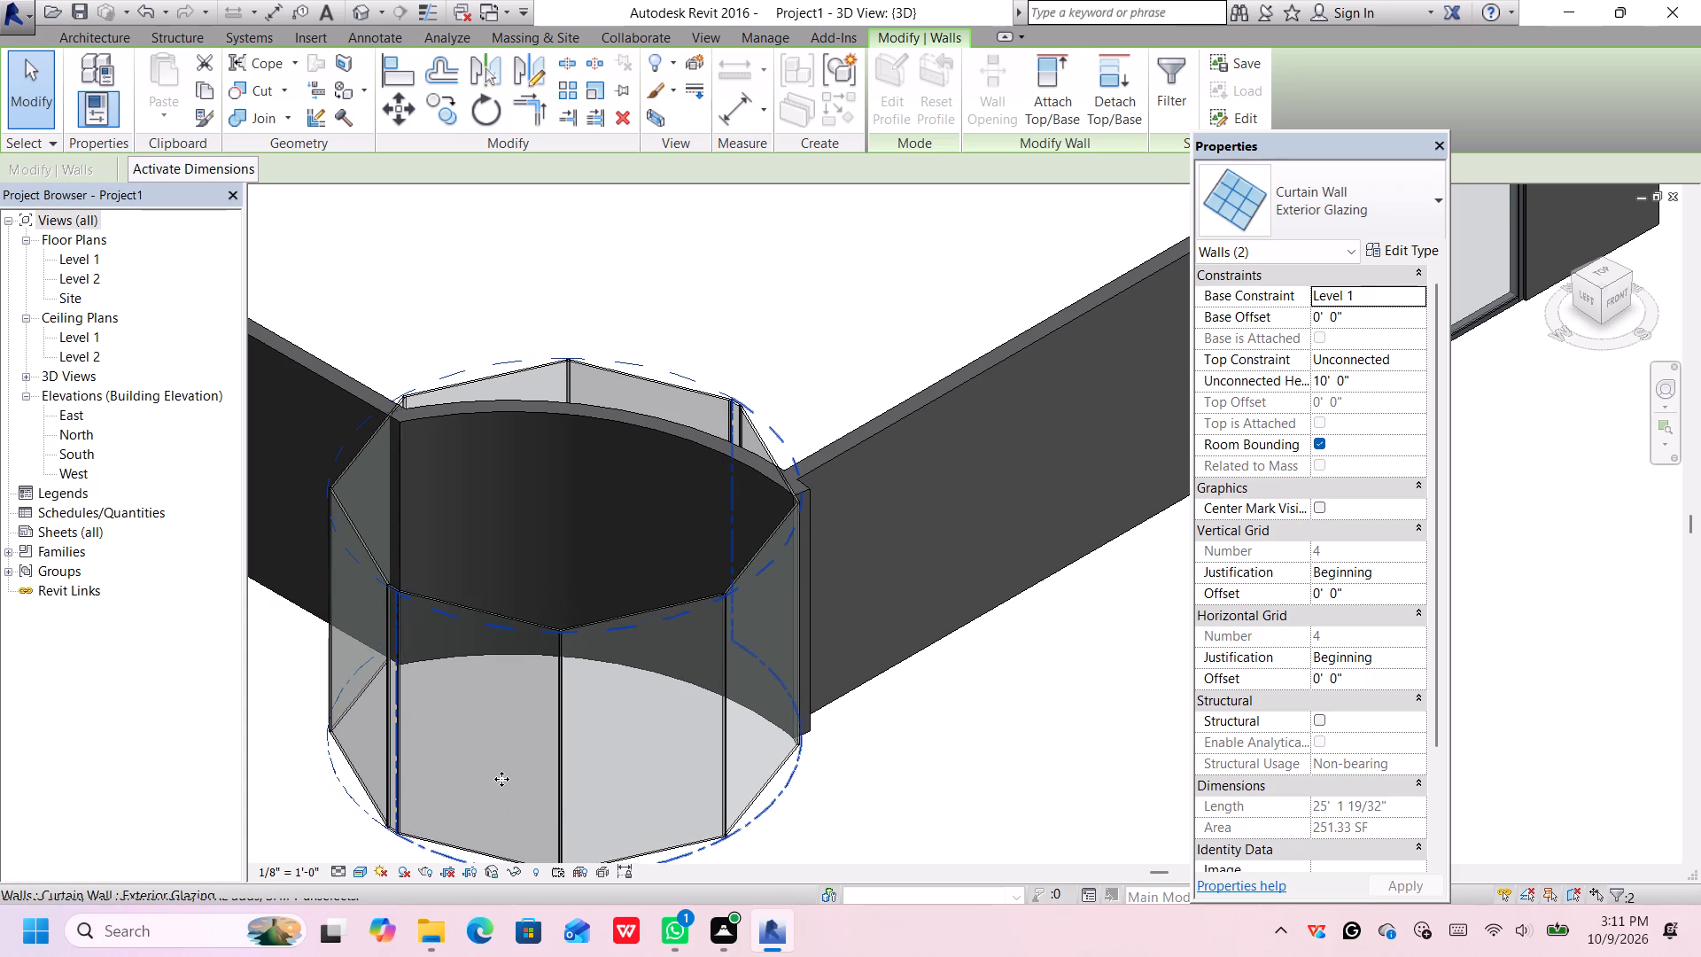
pyautogui.press('Down')
pyautogui.press('Down')
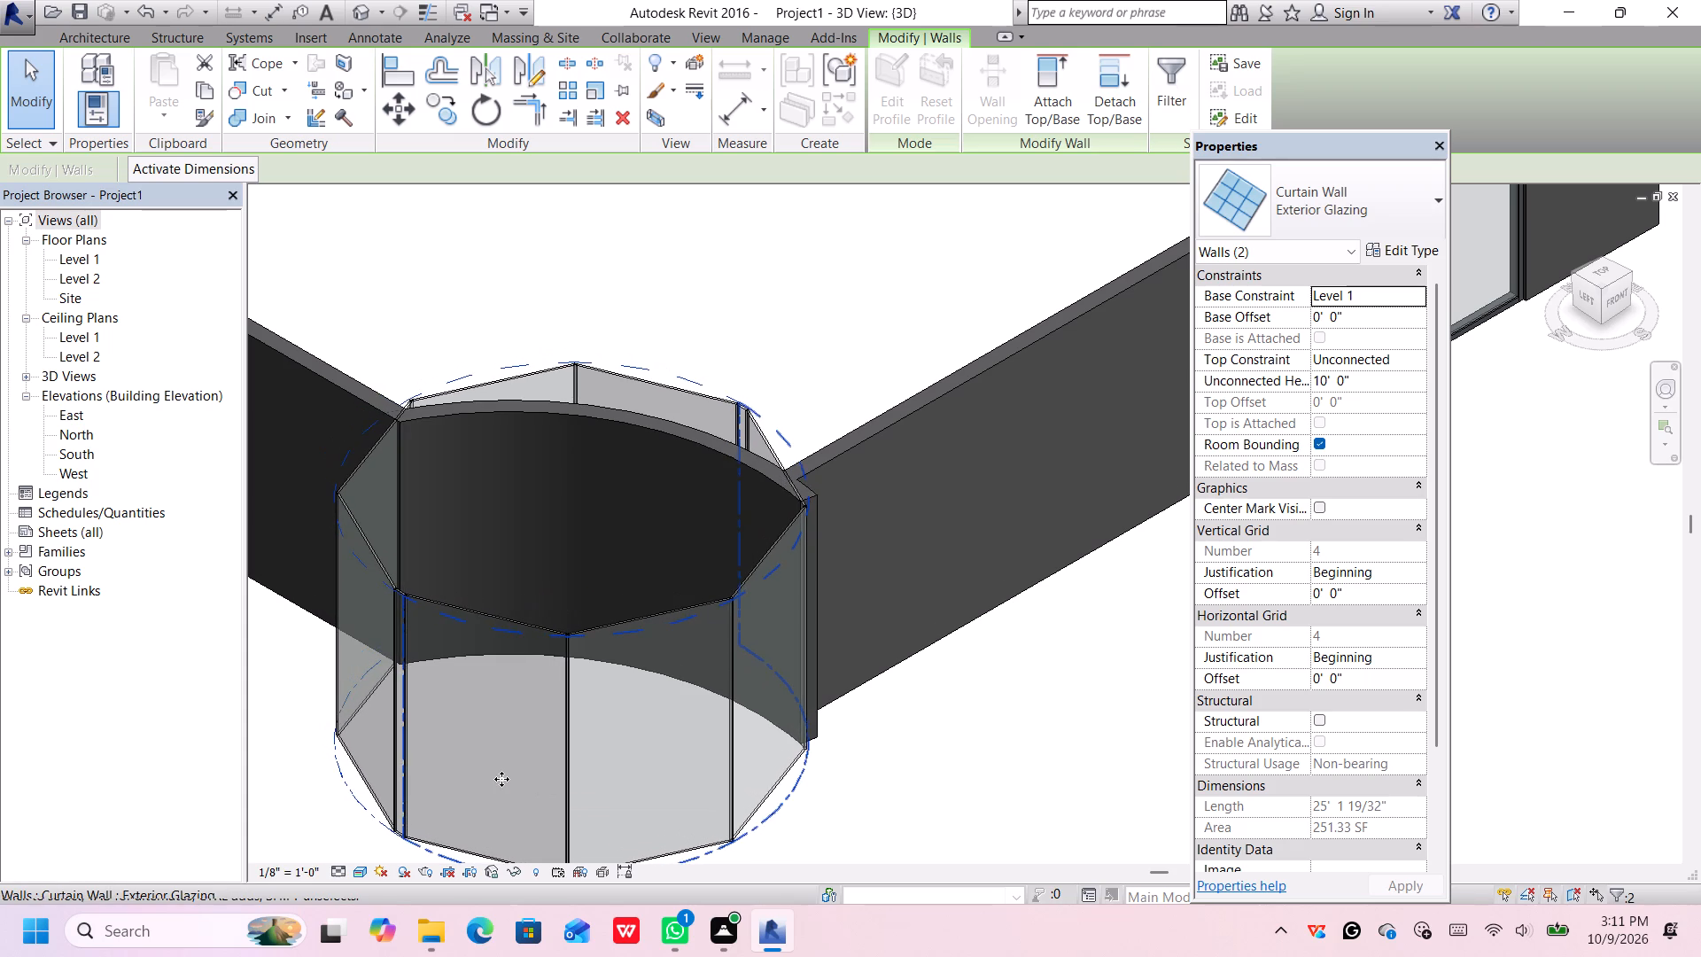
pyautogui.press('Down')
pyautogui.press('Down')
pyautogui.press('Down')
pyautogui.press('Up')
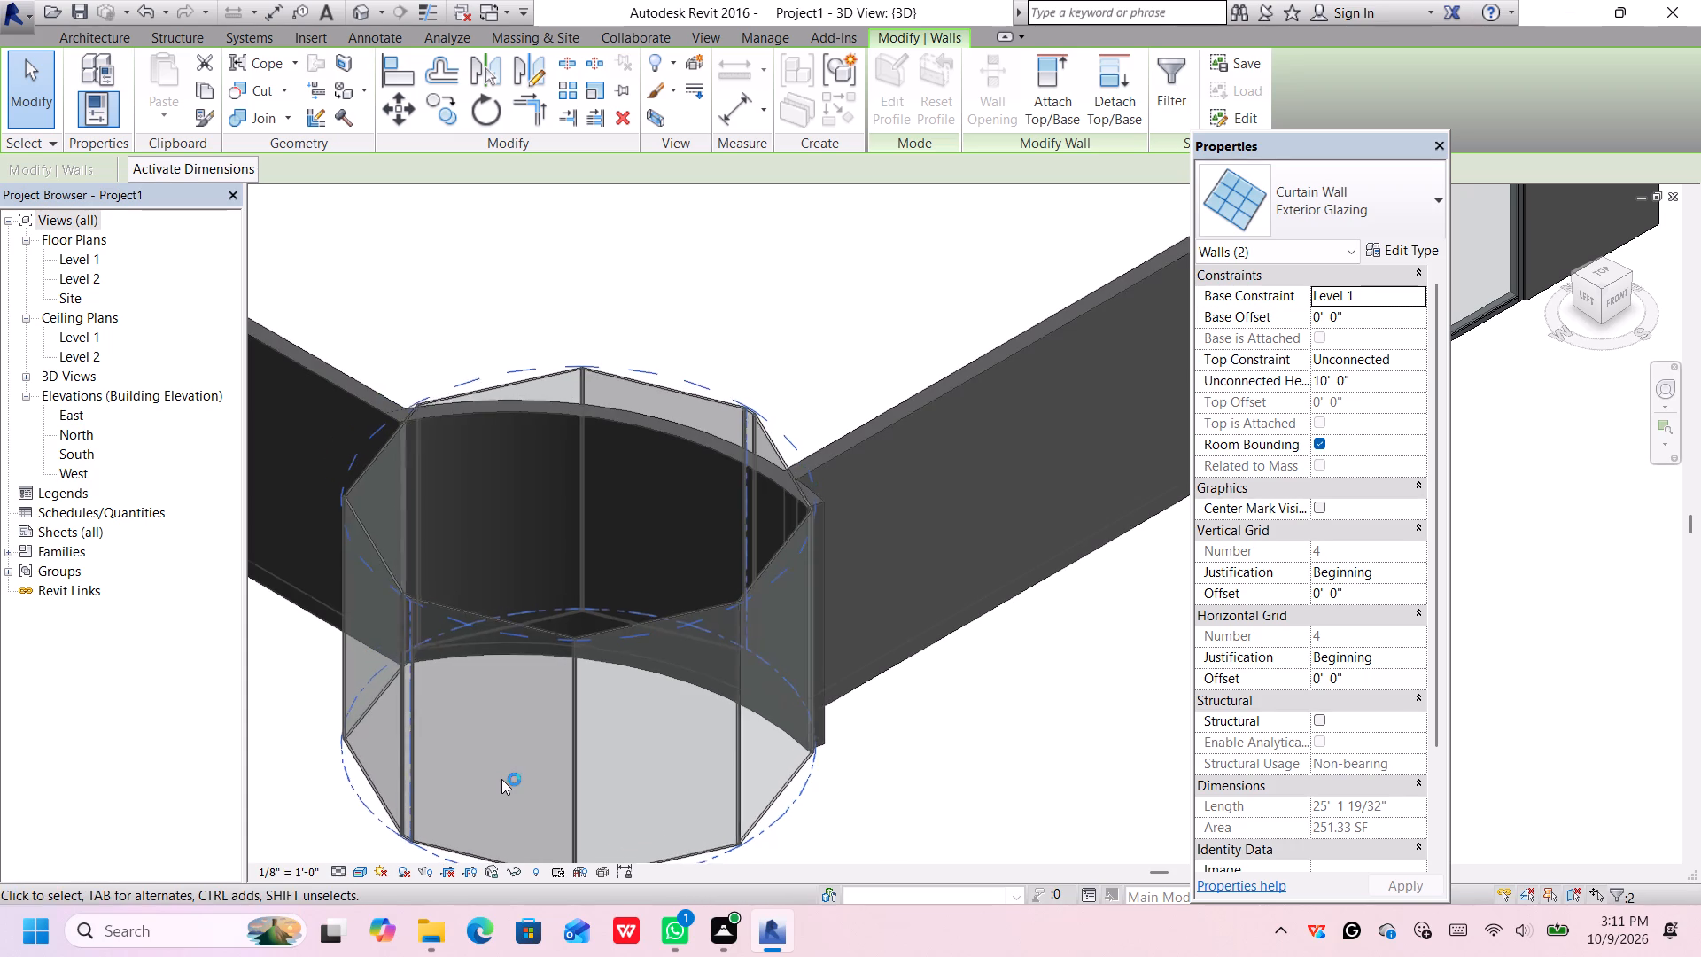
pyautogui.press('Up')
pyautogui.press('Up')
pyautogui.press('Down')
pyautogui.press('Down')
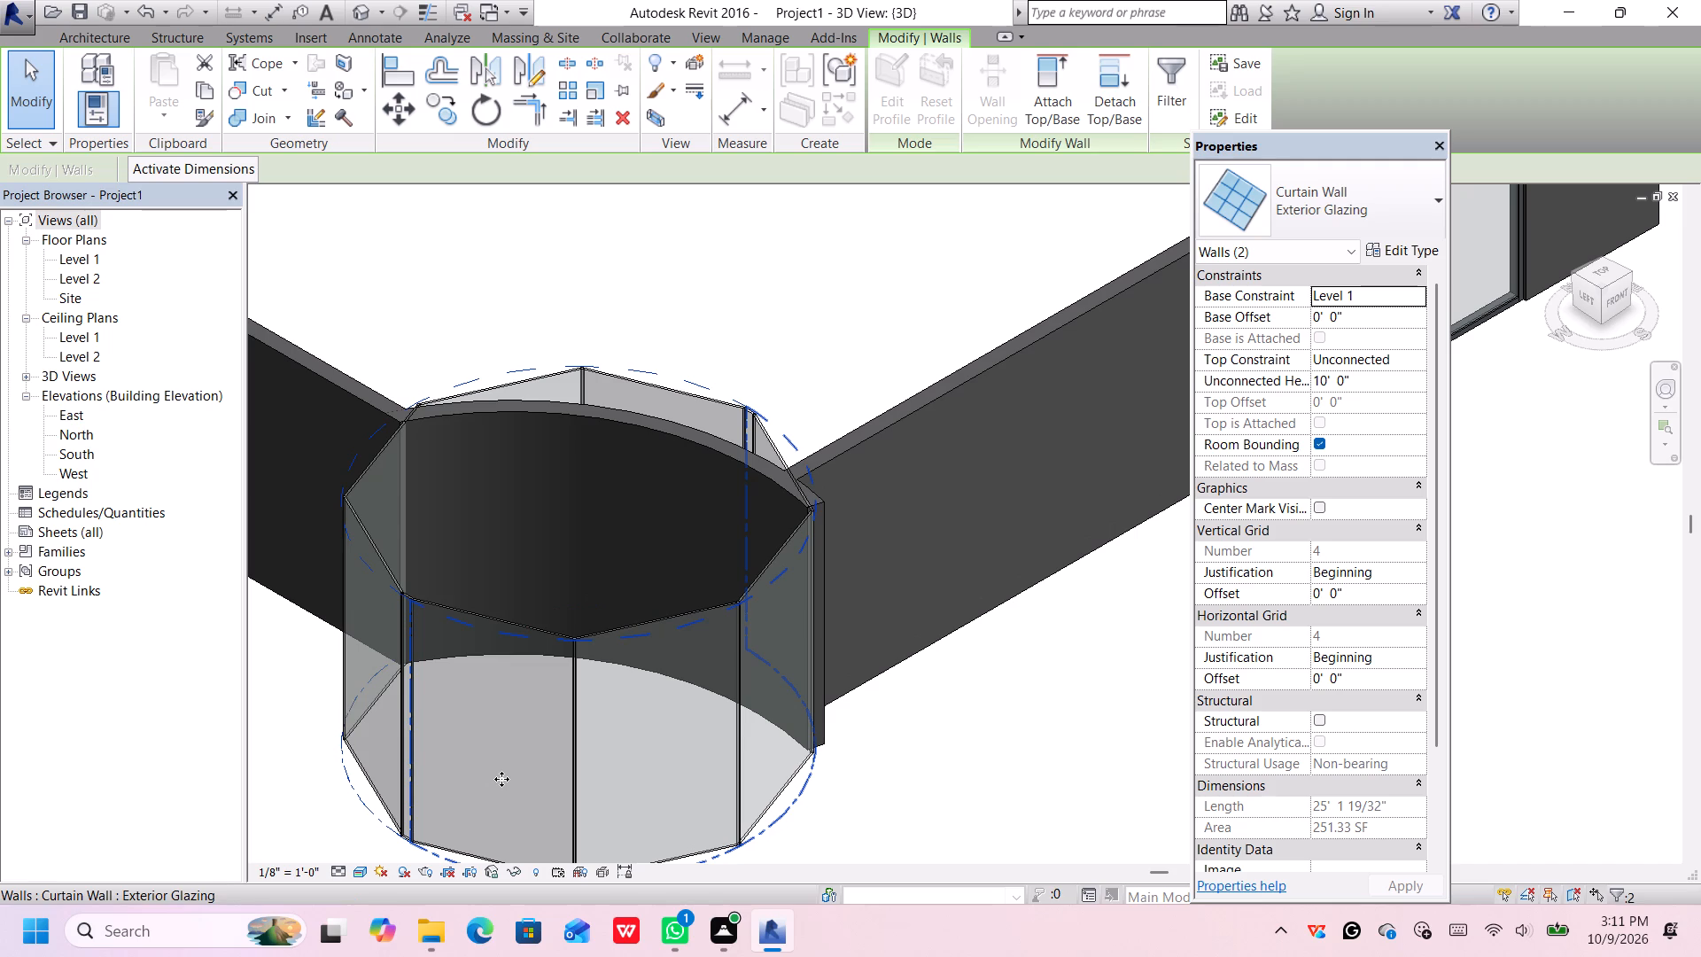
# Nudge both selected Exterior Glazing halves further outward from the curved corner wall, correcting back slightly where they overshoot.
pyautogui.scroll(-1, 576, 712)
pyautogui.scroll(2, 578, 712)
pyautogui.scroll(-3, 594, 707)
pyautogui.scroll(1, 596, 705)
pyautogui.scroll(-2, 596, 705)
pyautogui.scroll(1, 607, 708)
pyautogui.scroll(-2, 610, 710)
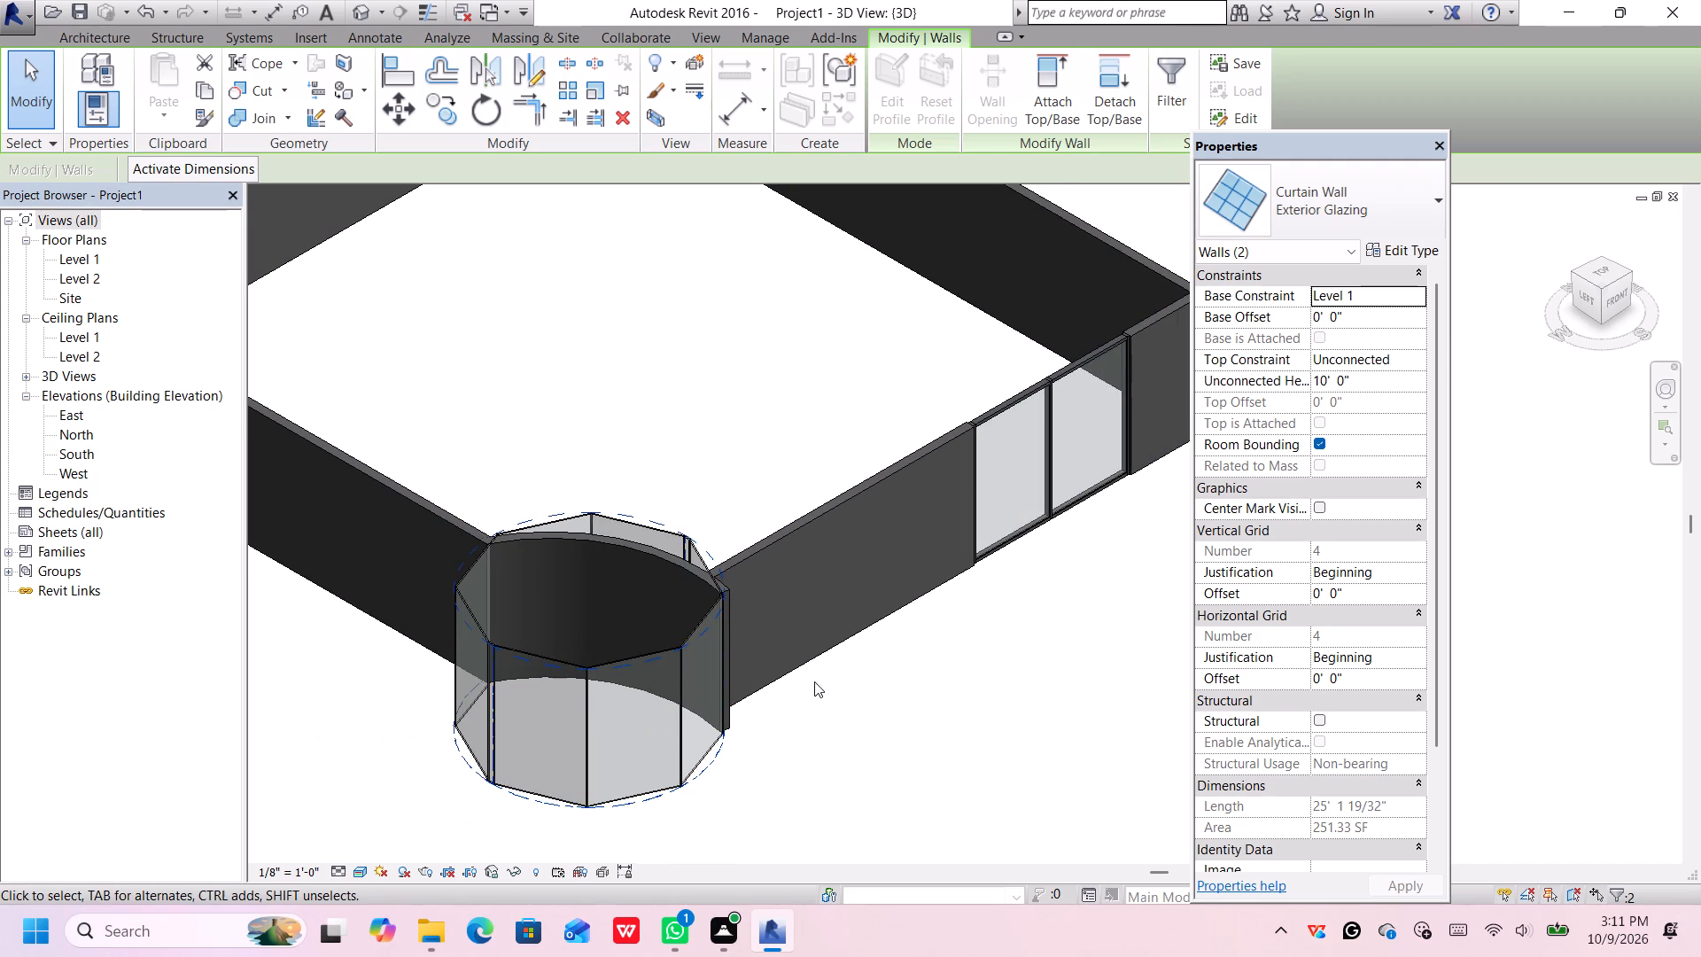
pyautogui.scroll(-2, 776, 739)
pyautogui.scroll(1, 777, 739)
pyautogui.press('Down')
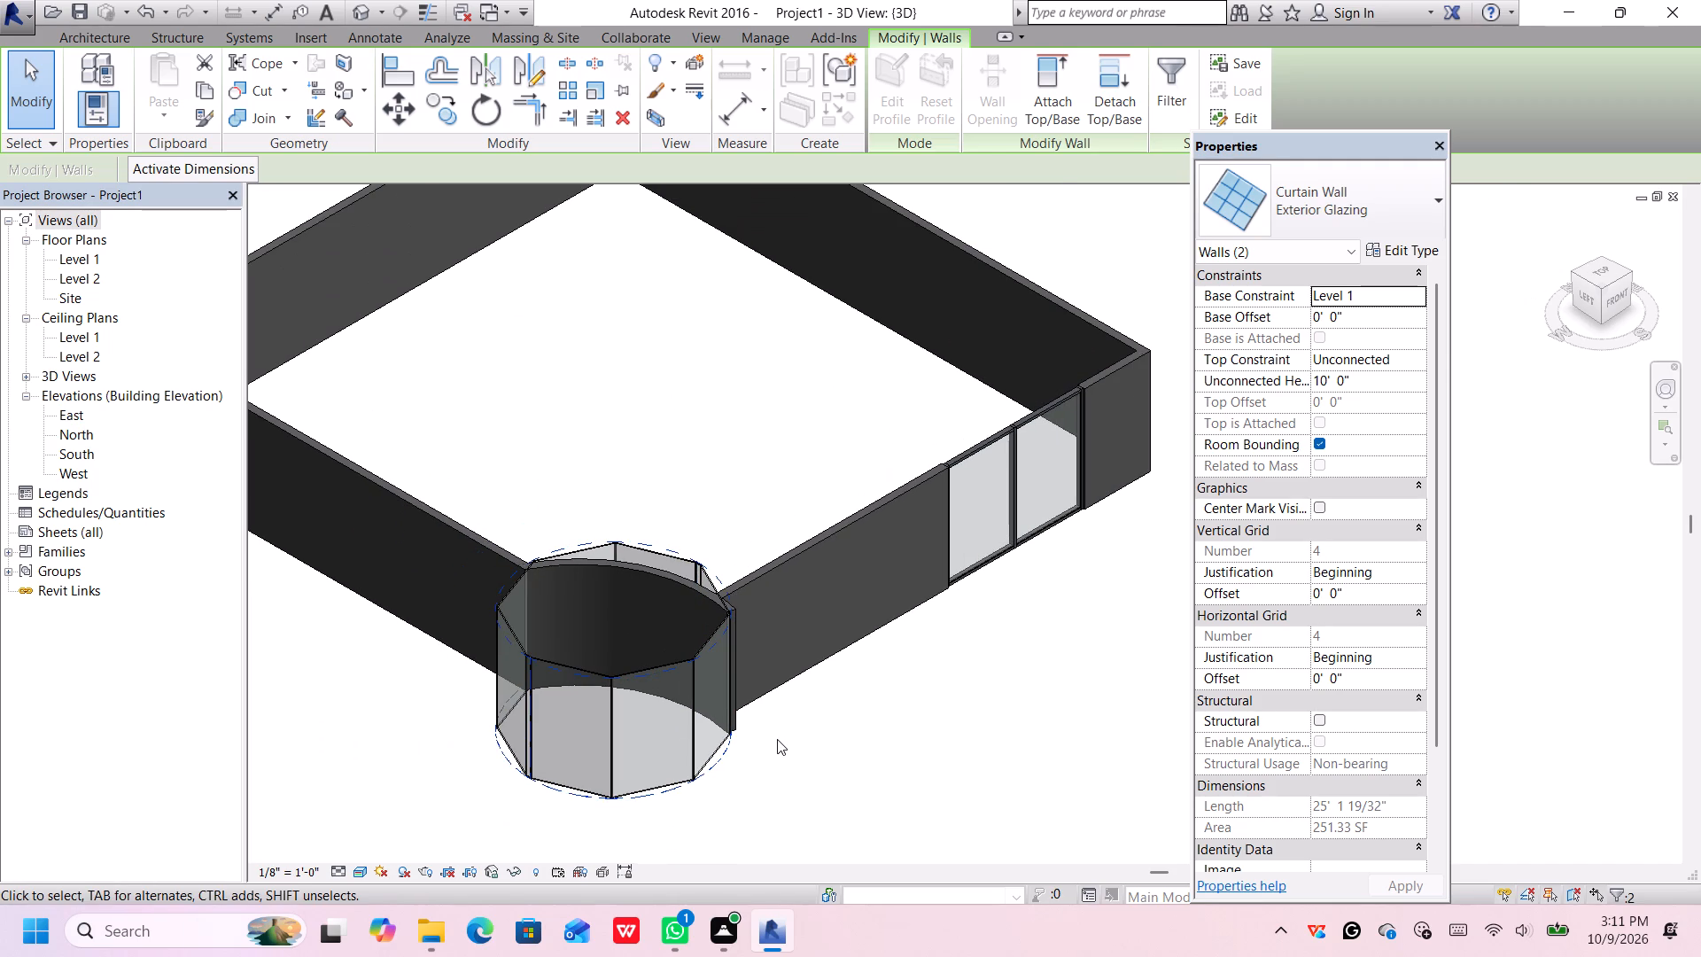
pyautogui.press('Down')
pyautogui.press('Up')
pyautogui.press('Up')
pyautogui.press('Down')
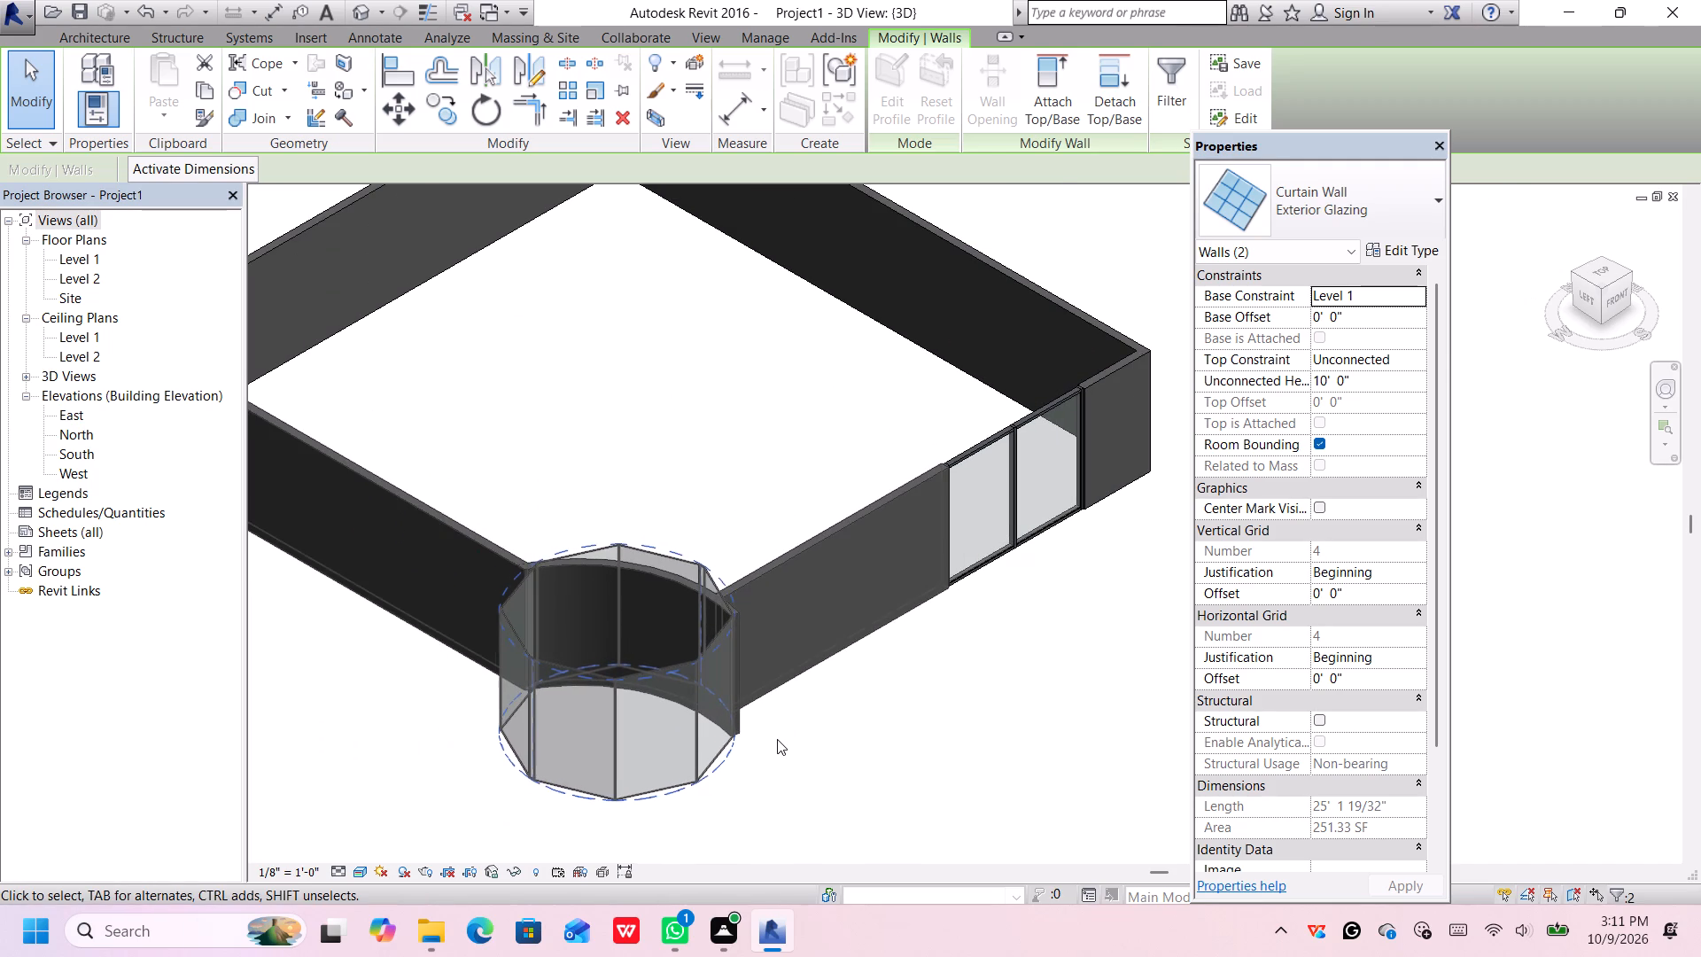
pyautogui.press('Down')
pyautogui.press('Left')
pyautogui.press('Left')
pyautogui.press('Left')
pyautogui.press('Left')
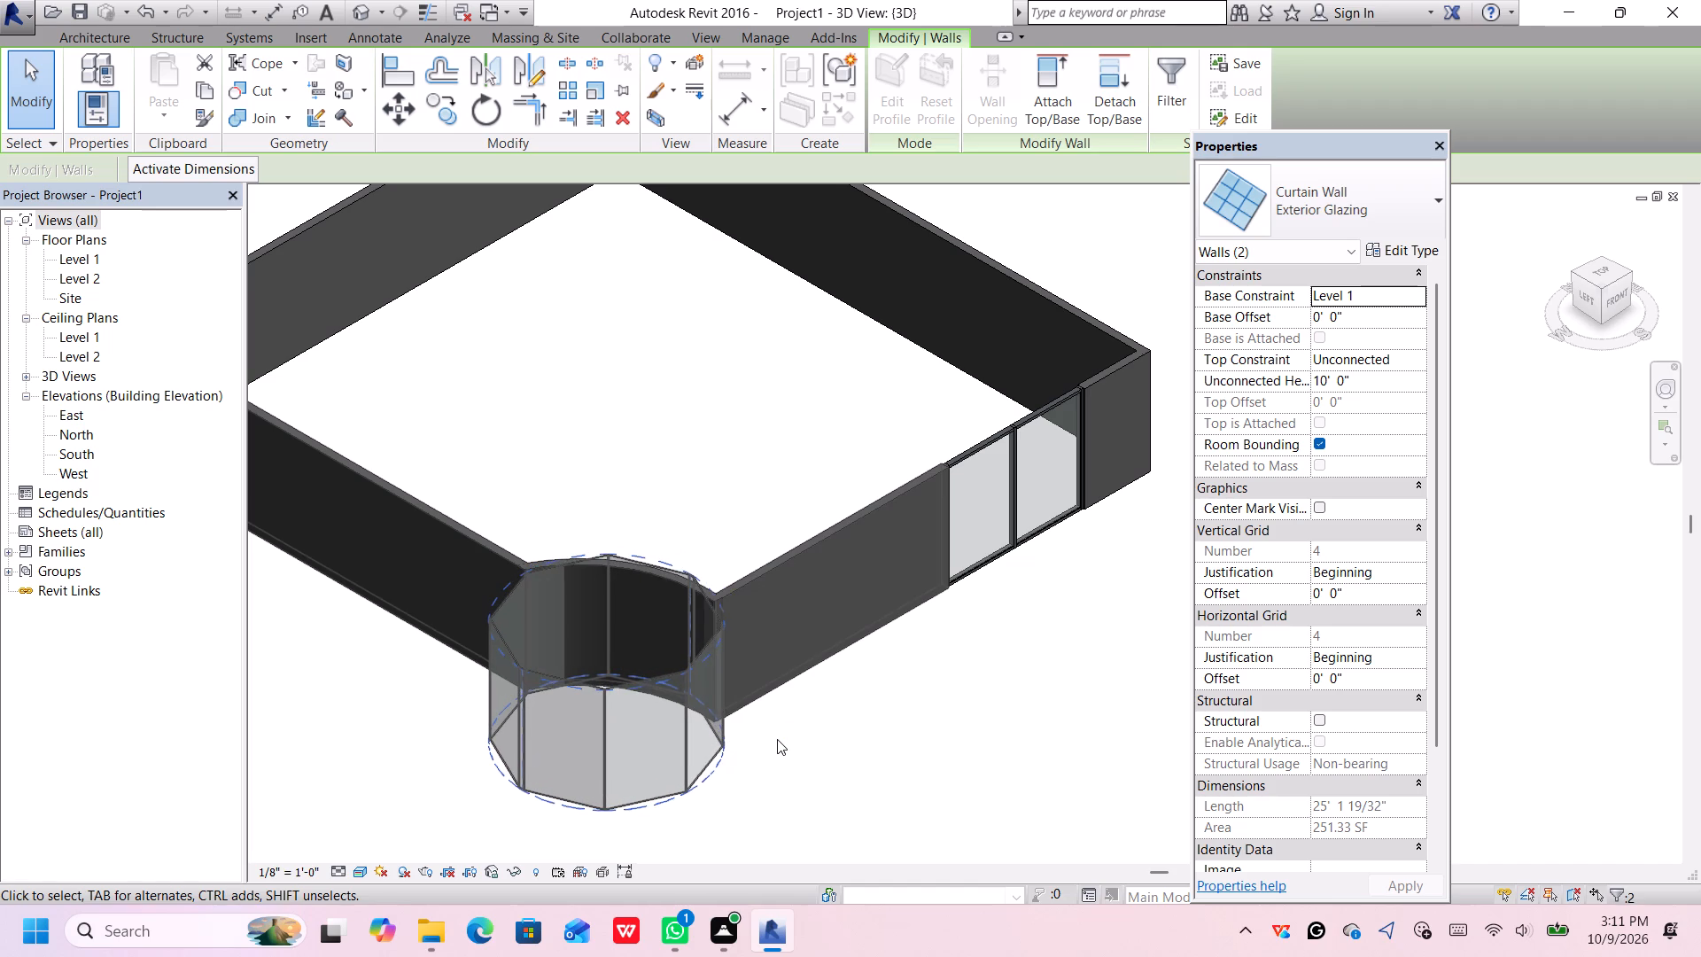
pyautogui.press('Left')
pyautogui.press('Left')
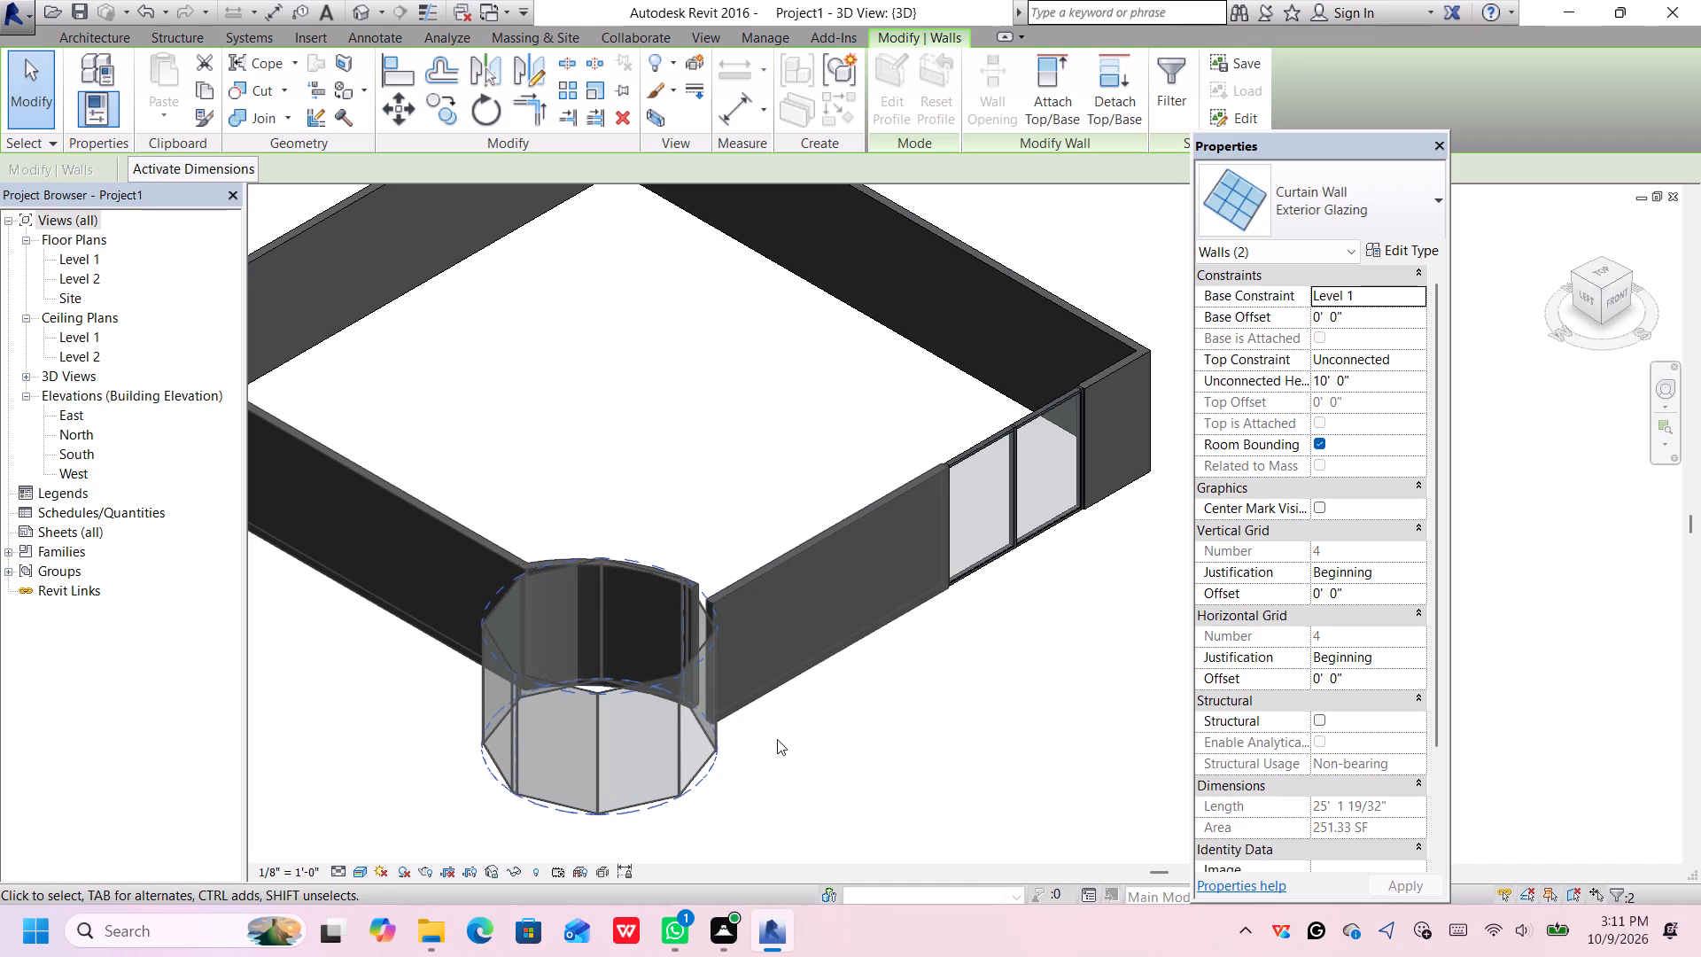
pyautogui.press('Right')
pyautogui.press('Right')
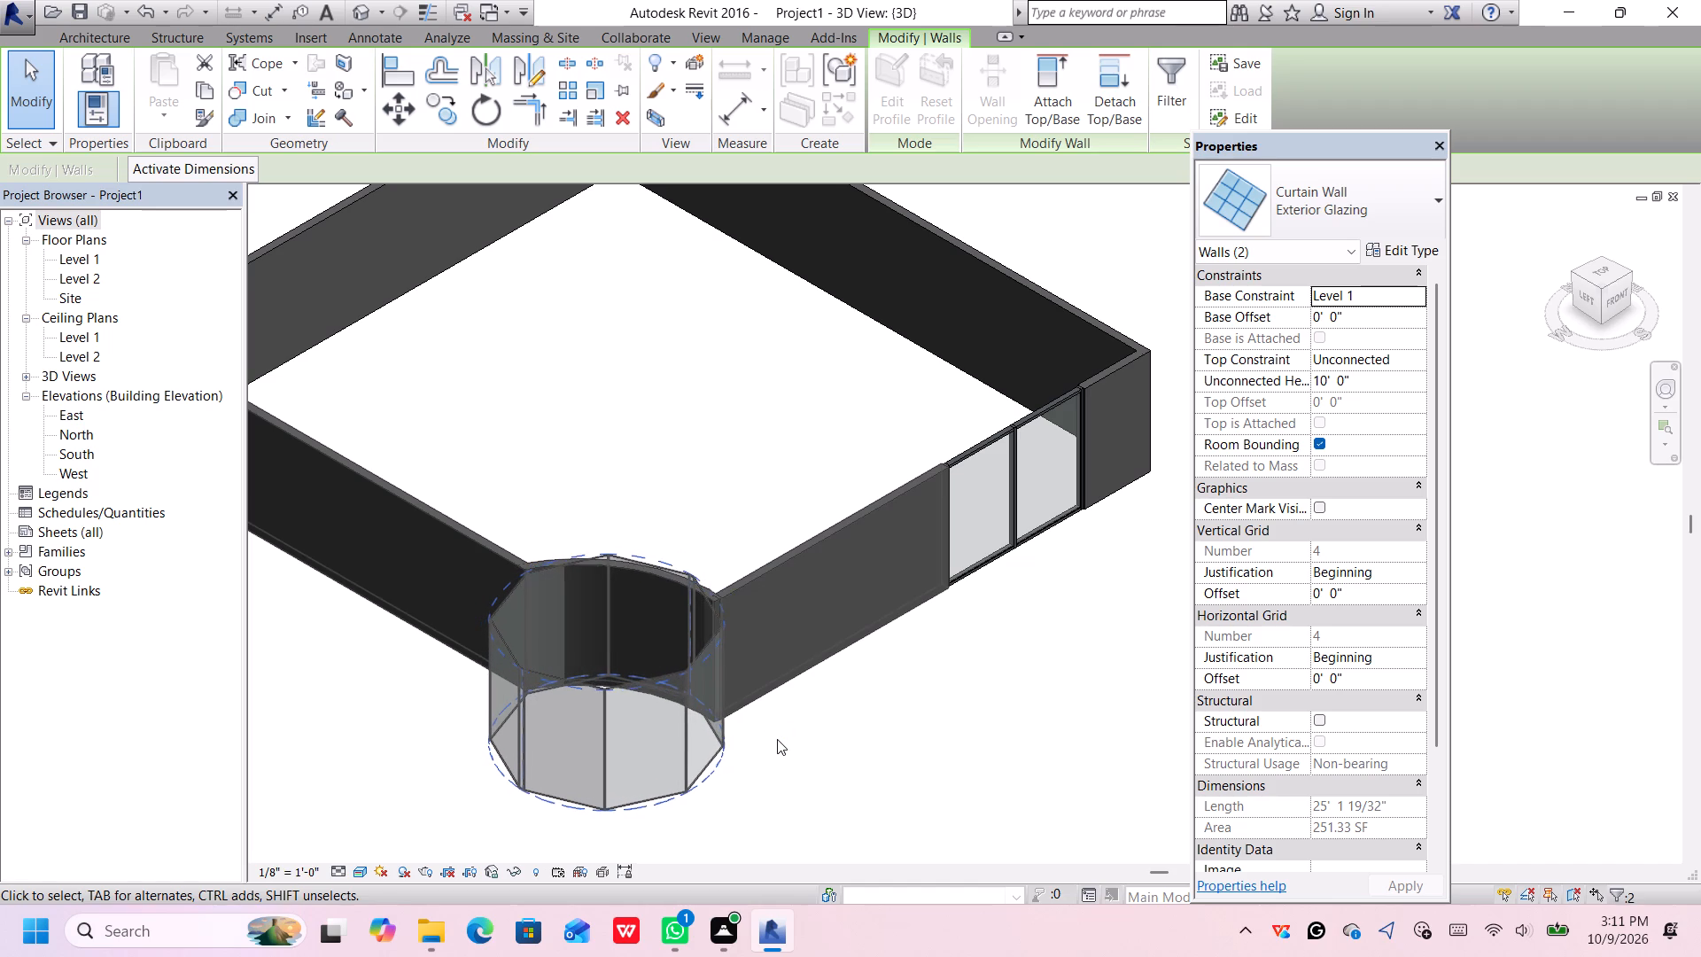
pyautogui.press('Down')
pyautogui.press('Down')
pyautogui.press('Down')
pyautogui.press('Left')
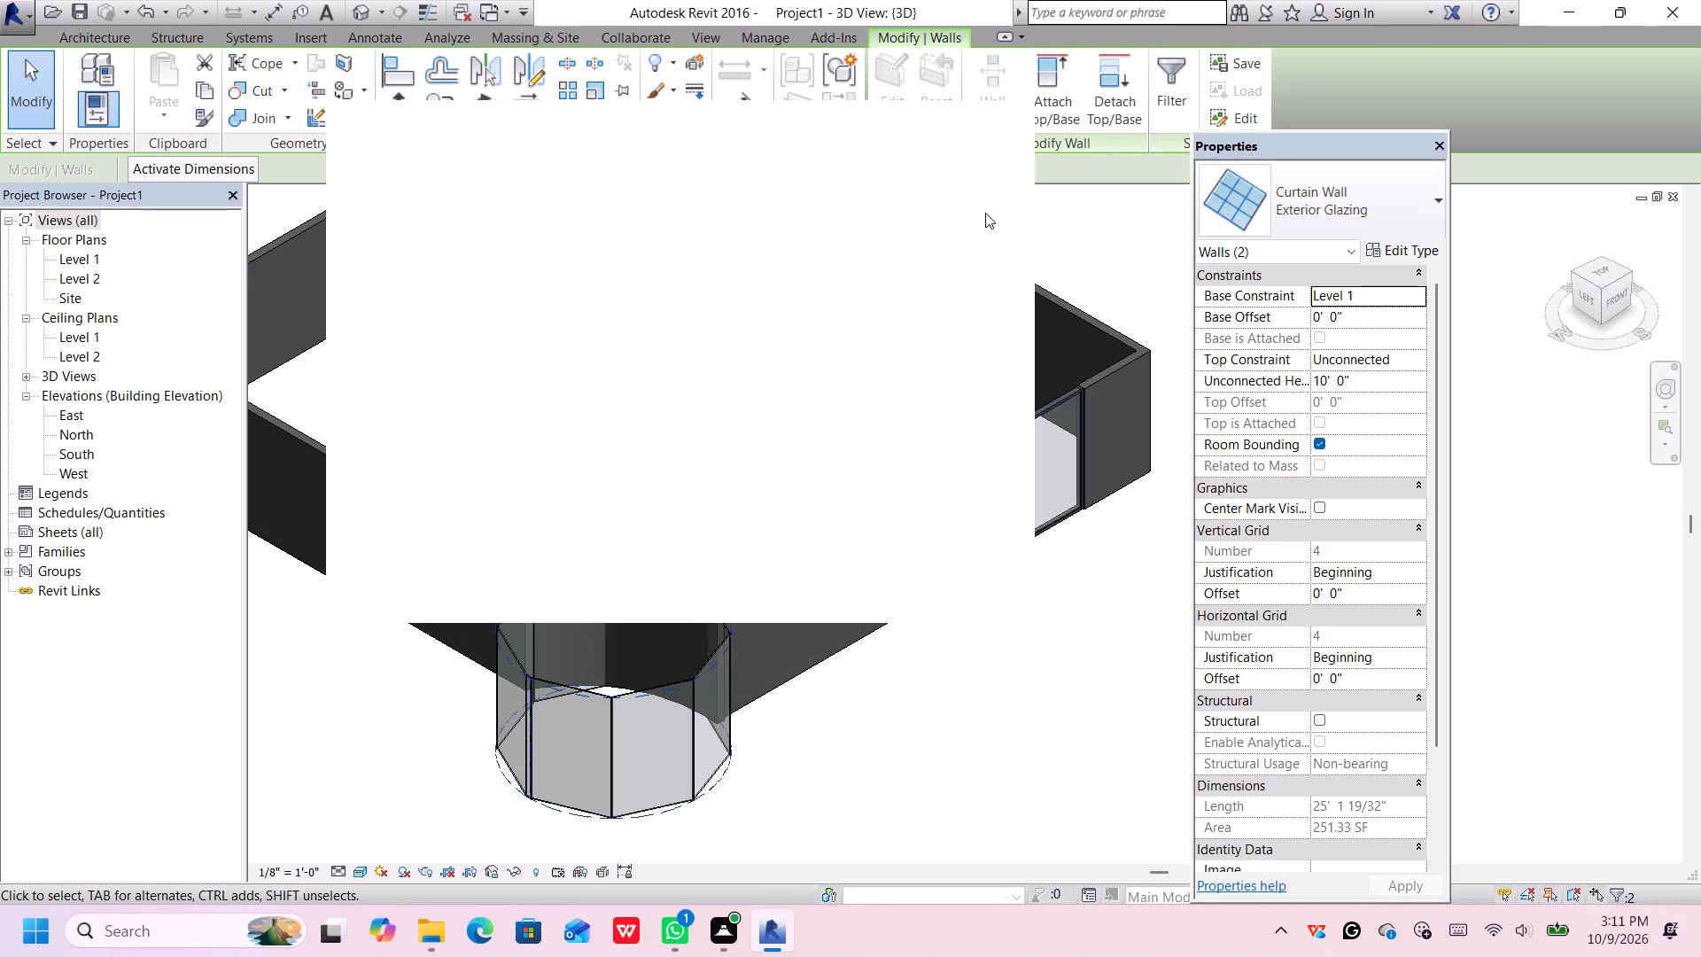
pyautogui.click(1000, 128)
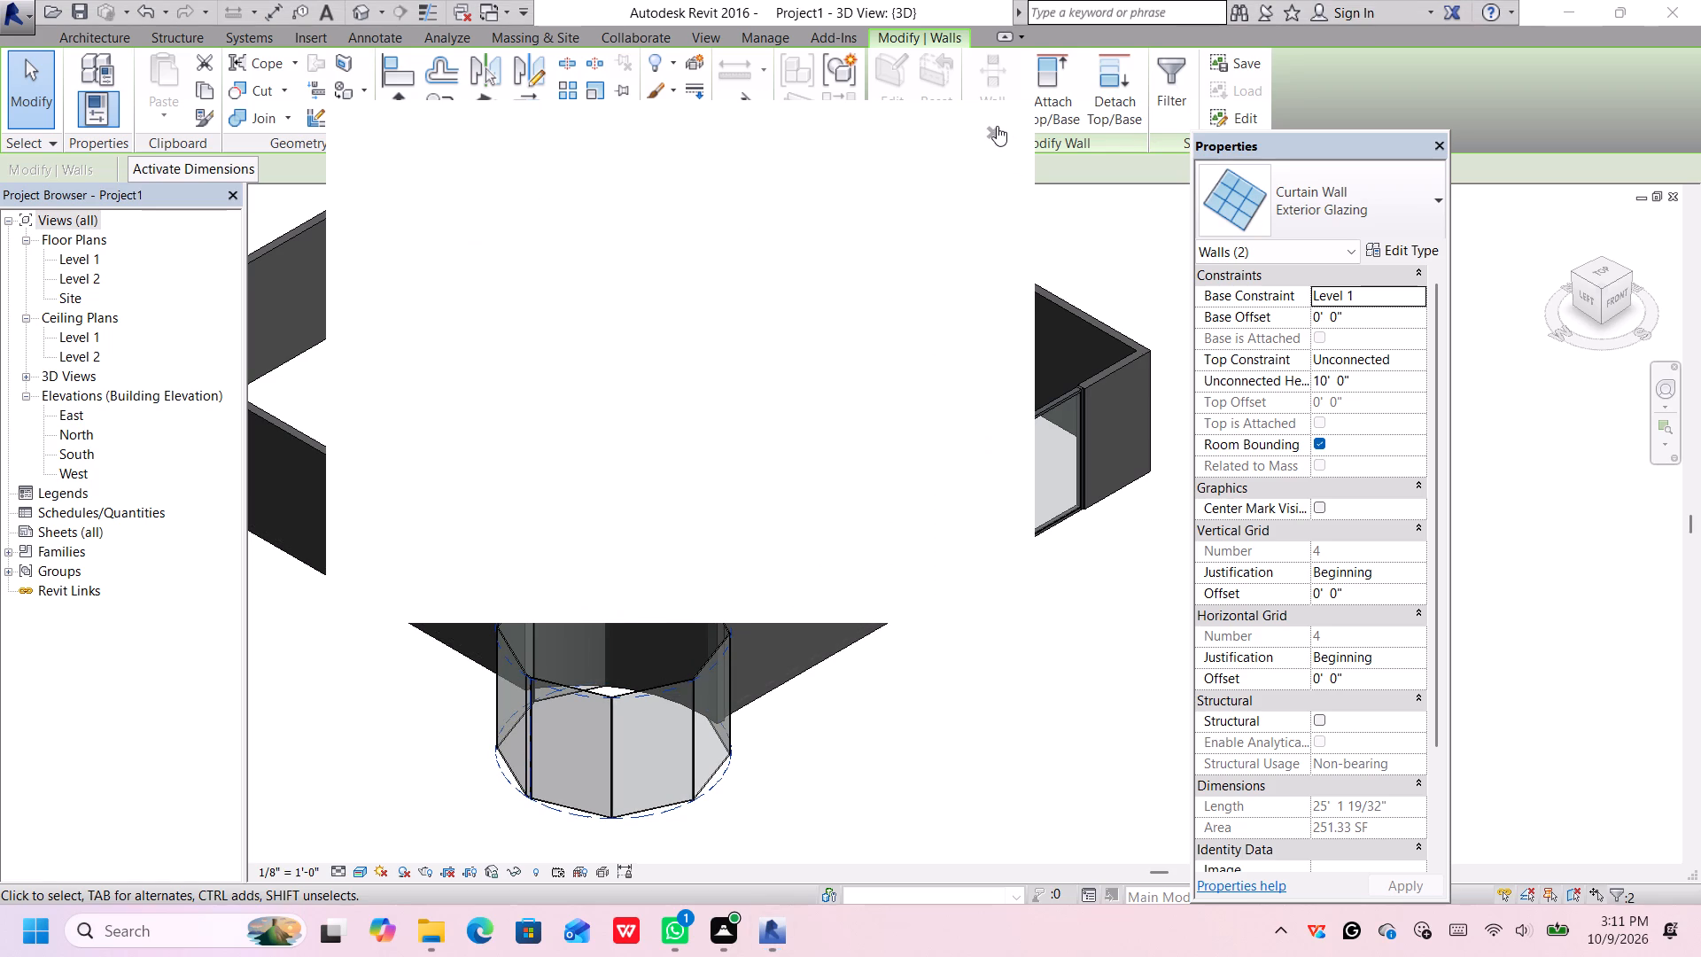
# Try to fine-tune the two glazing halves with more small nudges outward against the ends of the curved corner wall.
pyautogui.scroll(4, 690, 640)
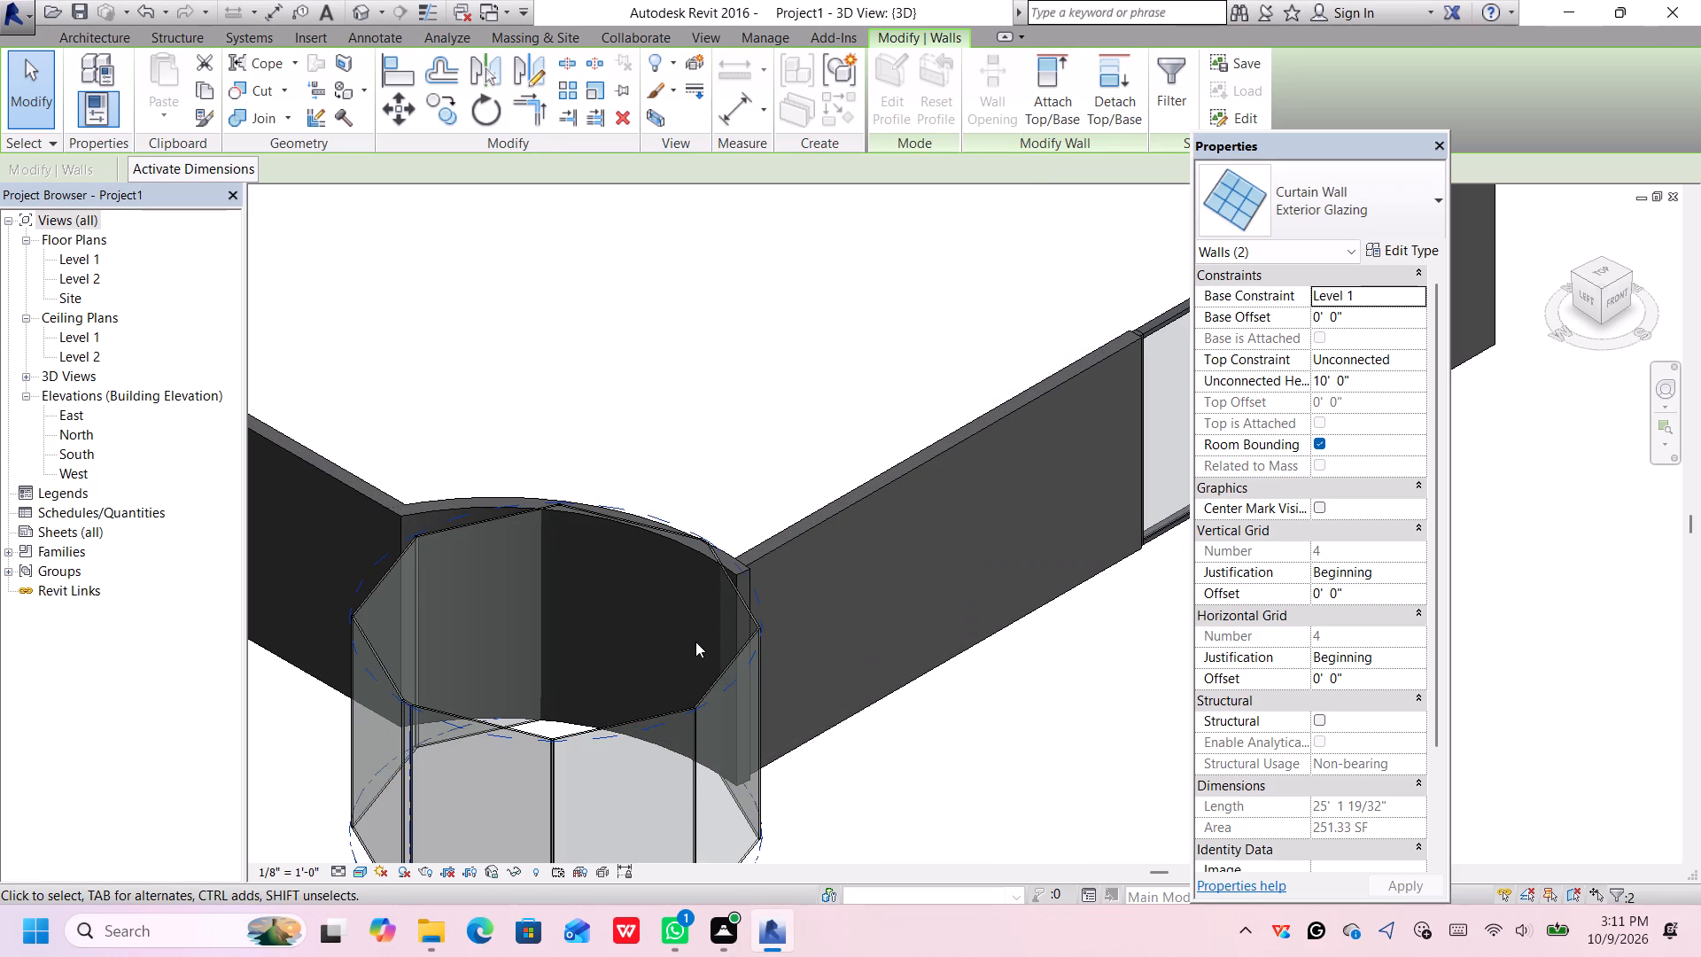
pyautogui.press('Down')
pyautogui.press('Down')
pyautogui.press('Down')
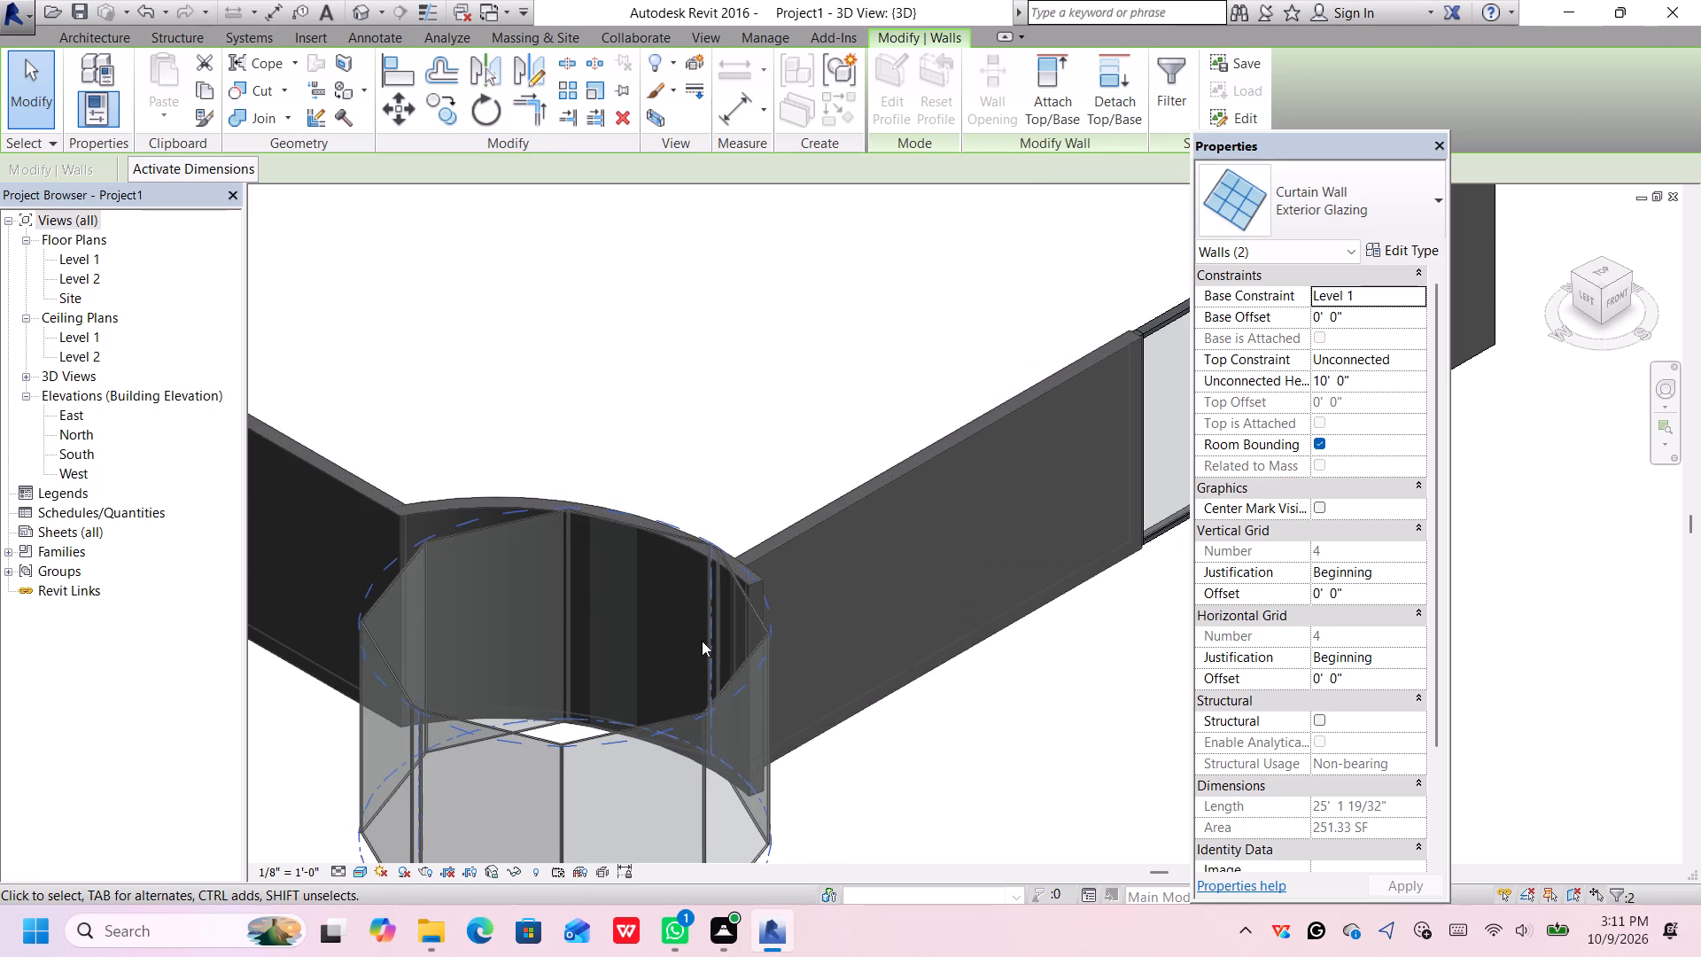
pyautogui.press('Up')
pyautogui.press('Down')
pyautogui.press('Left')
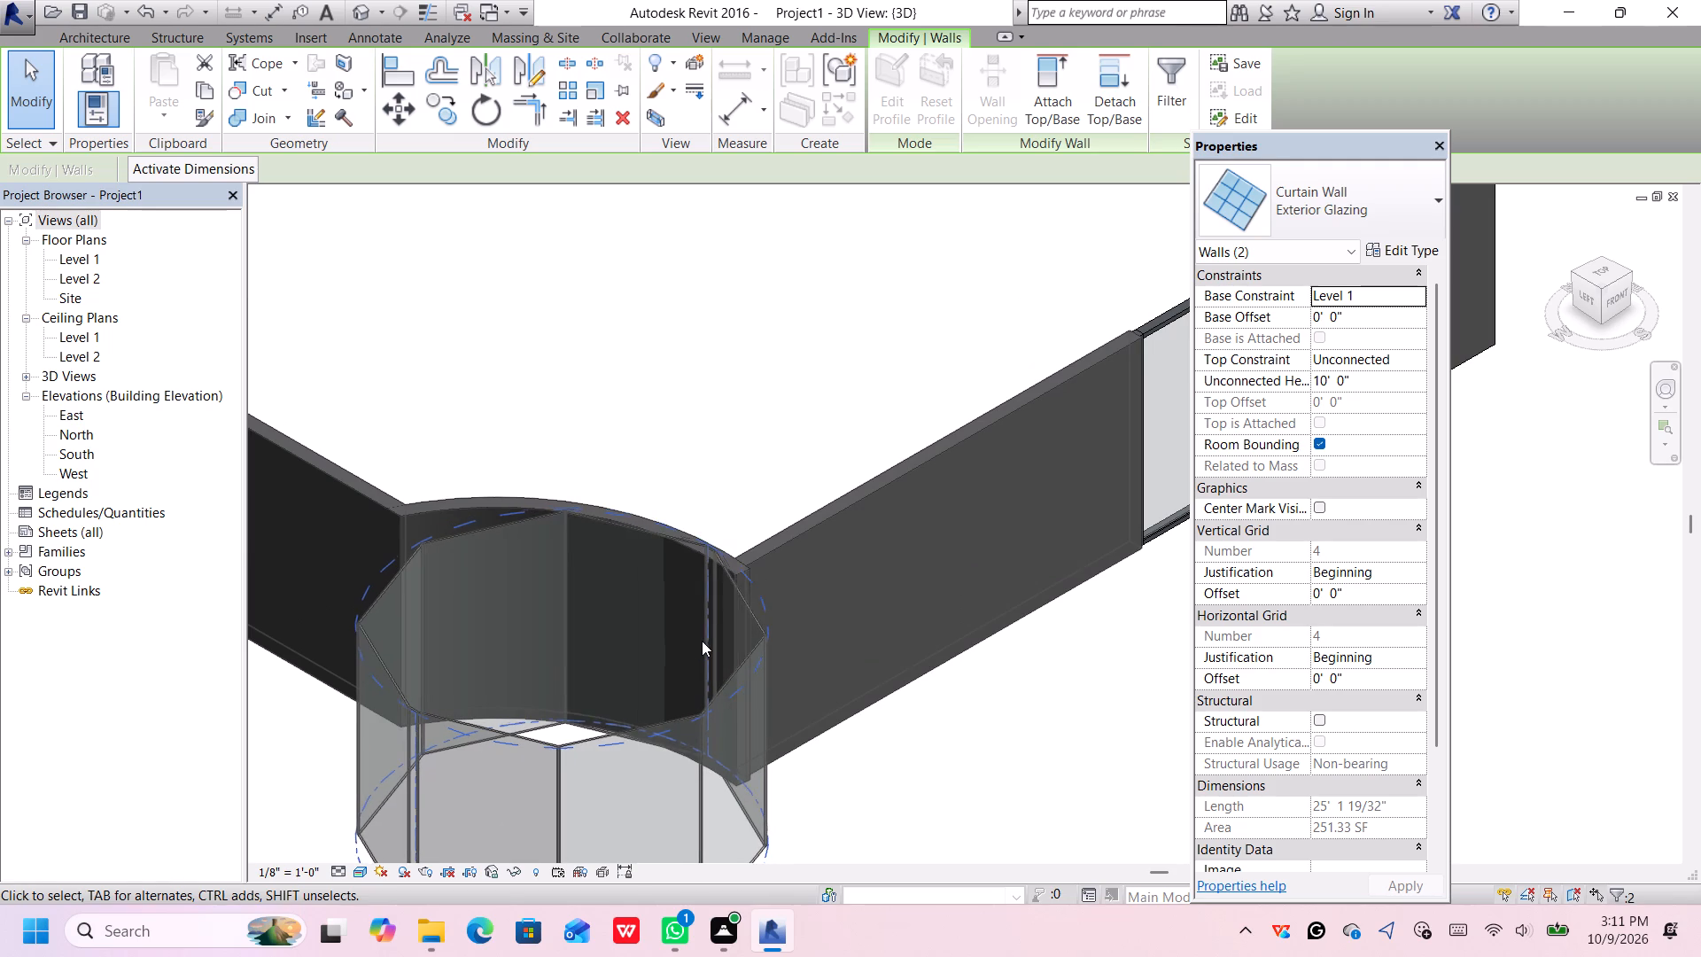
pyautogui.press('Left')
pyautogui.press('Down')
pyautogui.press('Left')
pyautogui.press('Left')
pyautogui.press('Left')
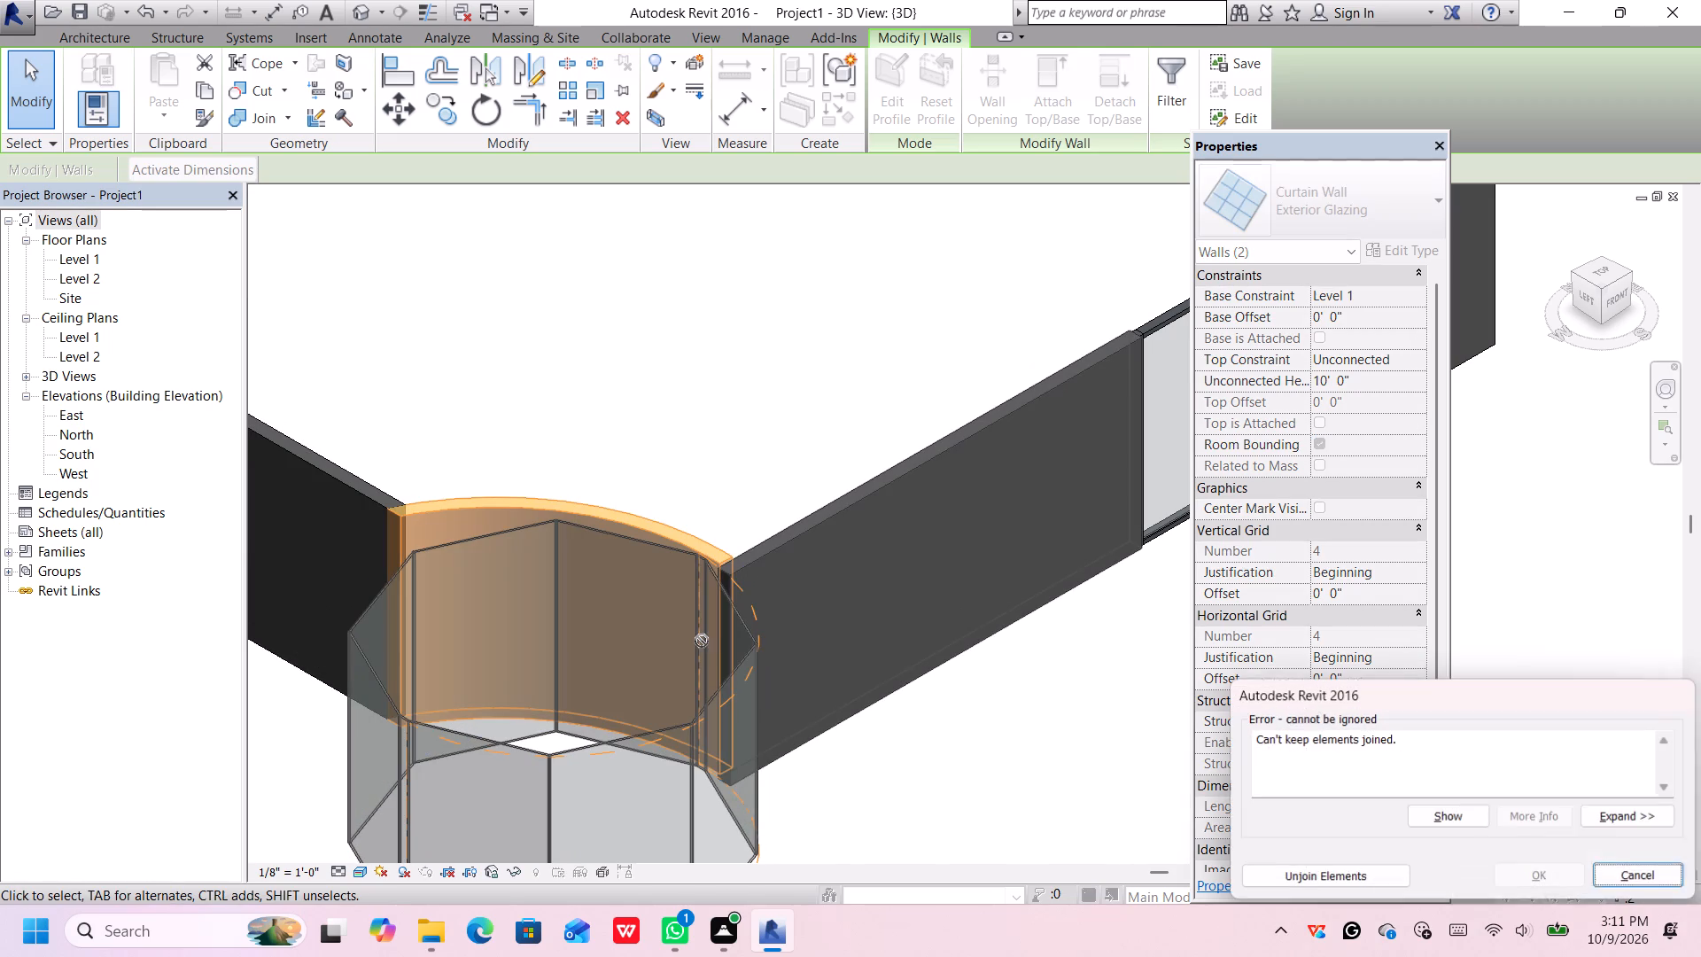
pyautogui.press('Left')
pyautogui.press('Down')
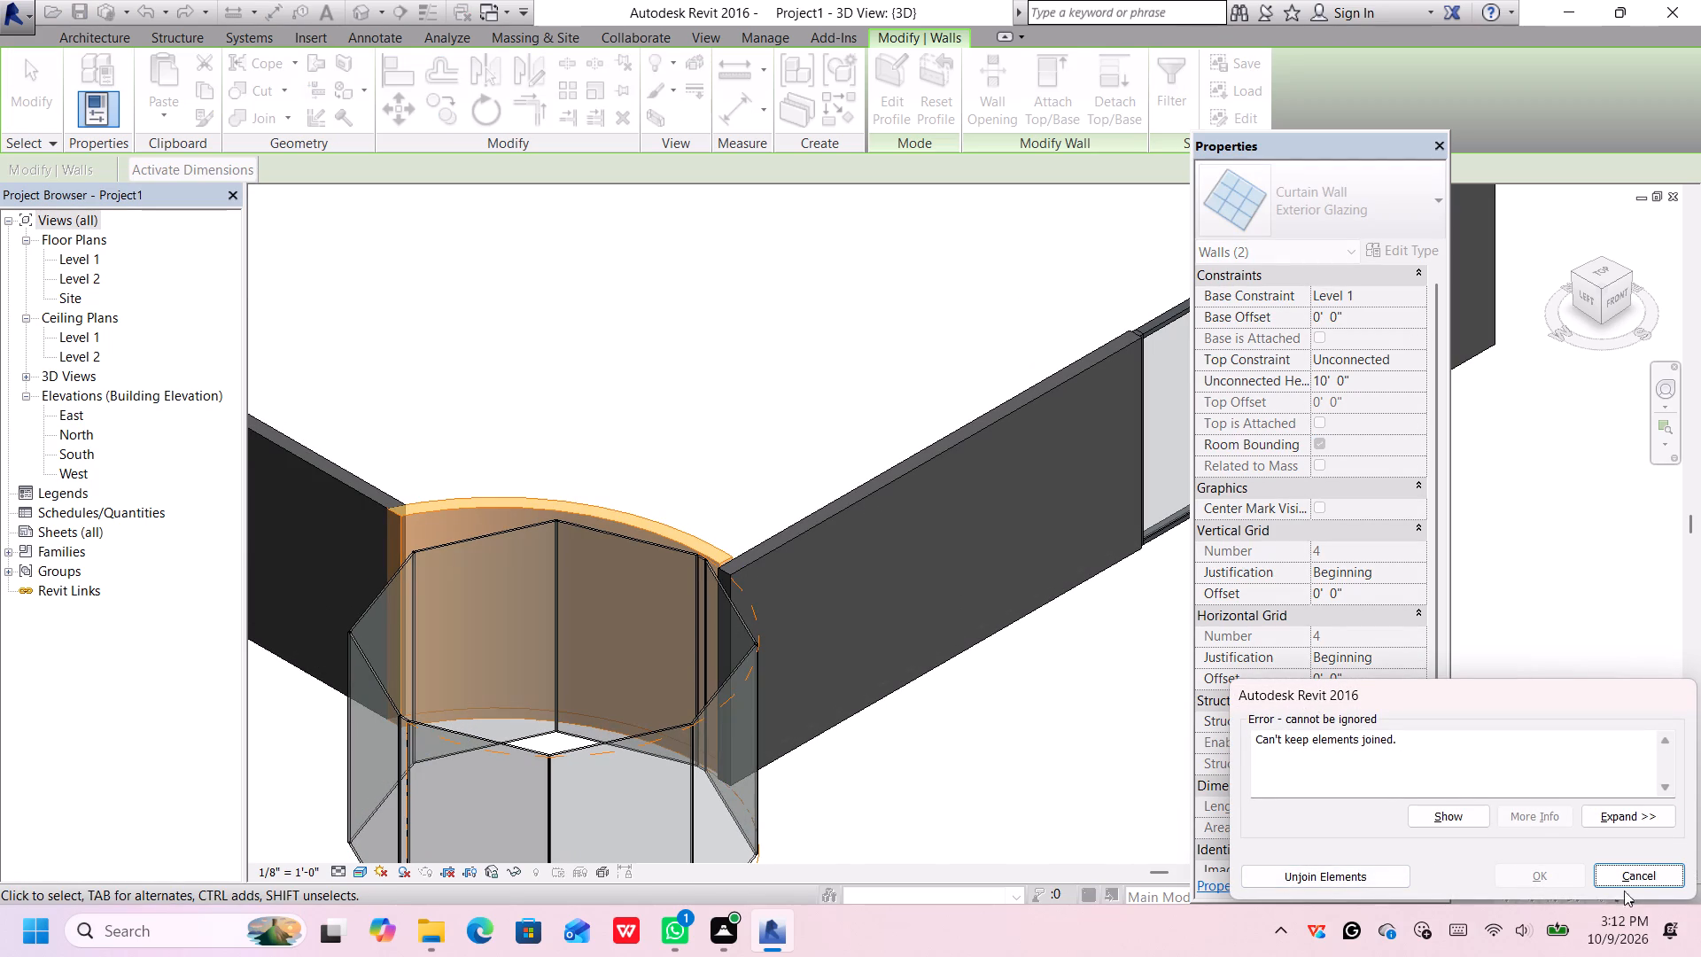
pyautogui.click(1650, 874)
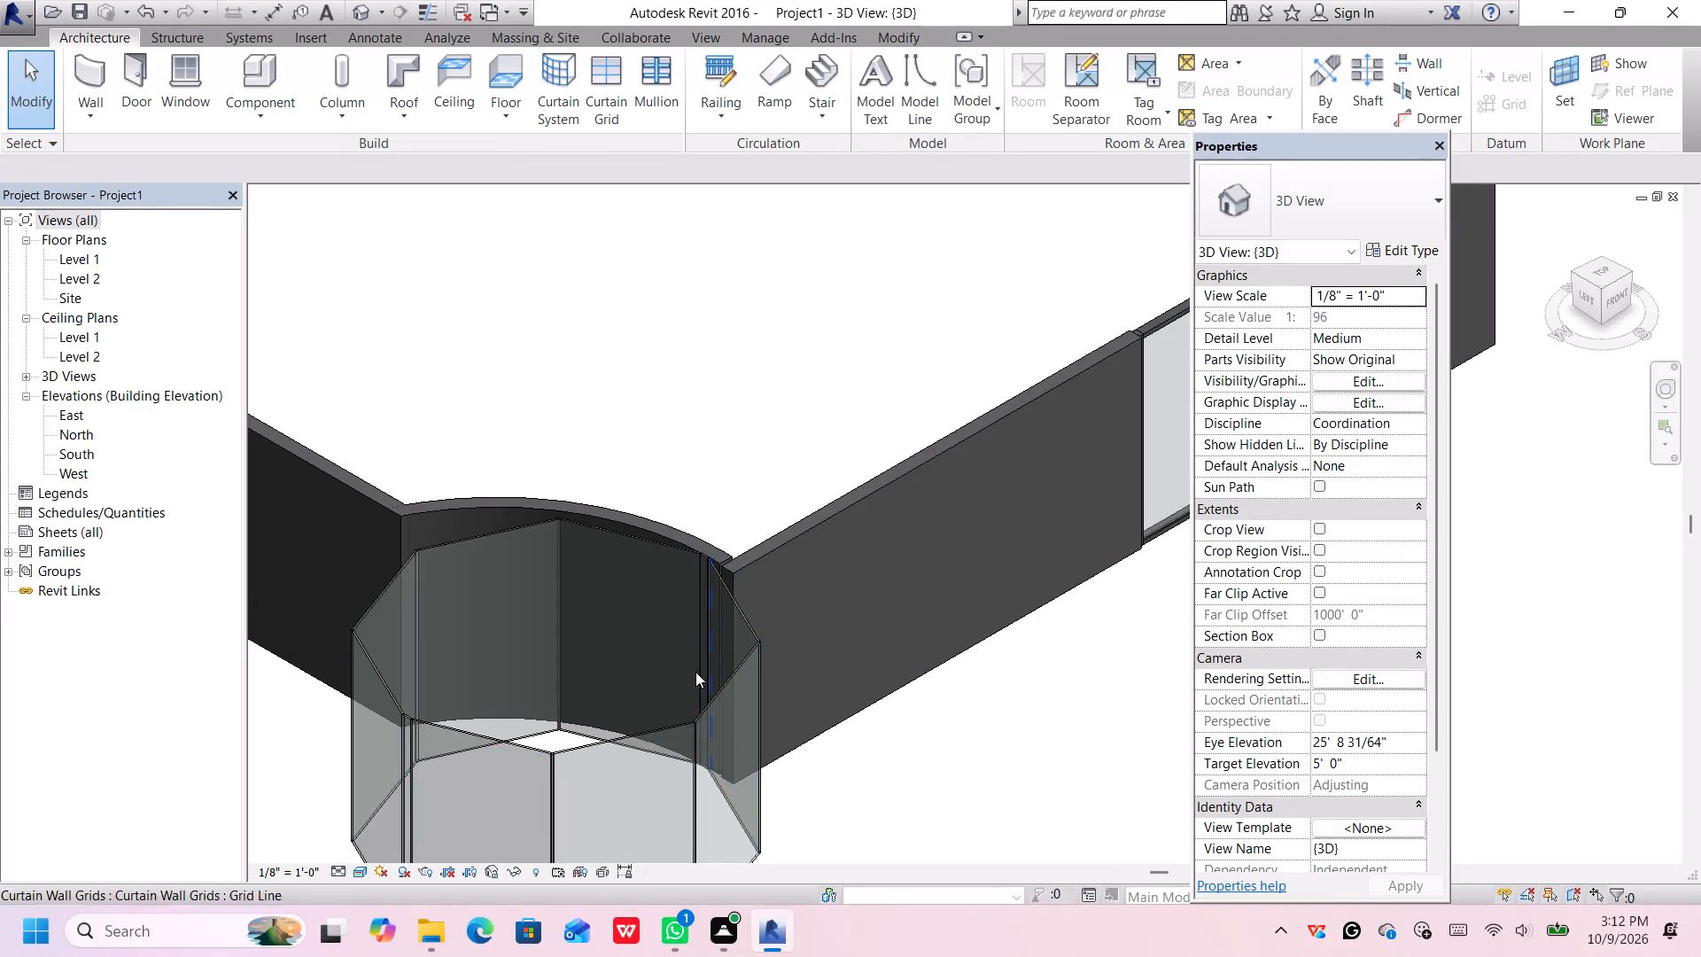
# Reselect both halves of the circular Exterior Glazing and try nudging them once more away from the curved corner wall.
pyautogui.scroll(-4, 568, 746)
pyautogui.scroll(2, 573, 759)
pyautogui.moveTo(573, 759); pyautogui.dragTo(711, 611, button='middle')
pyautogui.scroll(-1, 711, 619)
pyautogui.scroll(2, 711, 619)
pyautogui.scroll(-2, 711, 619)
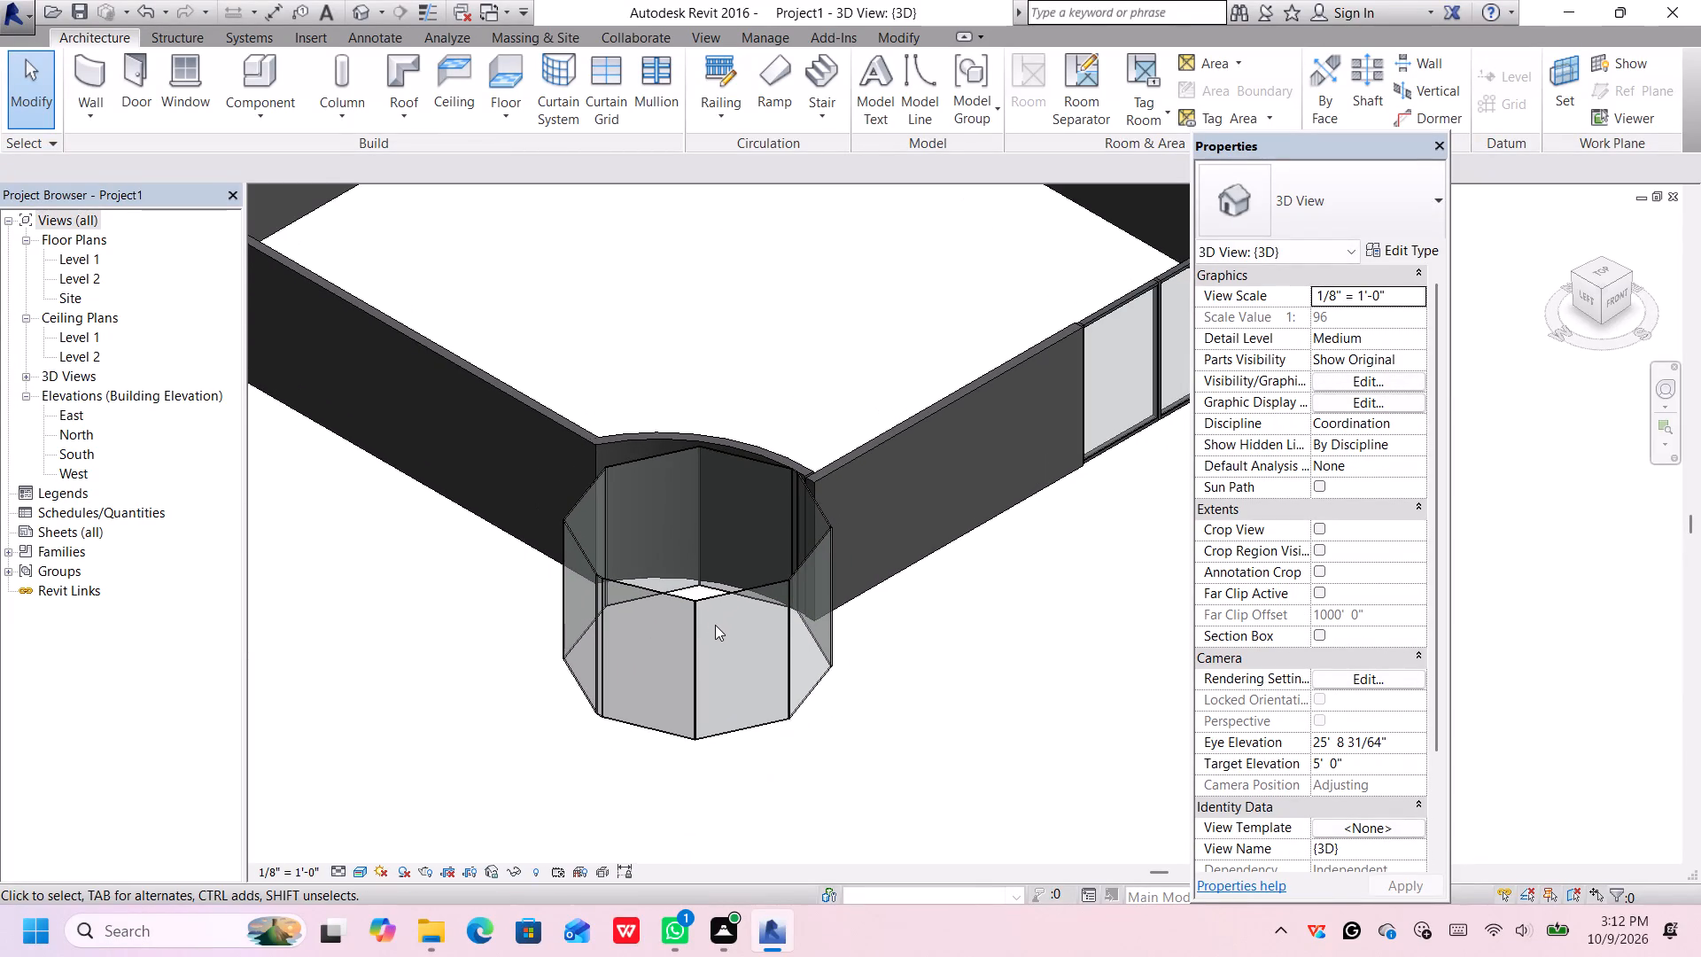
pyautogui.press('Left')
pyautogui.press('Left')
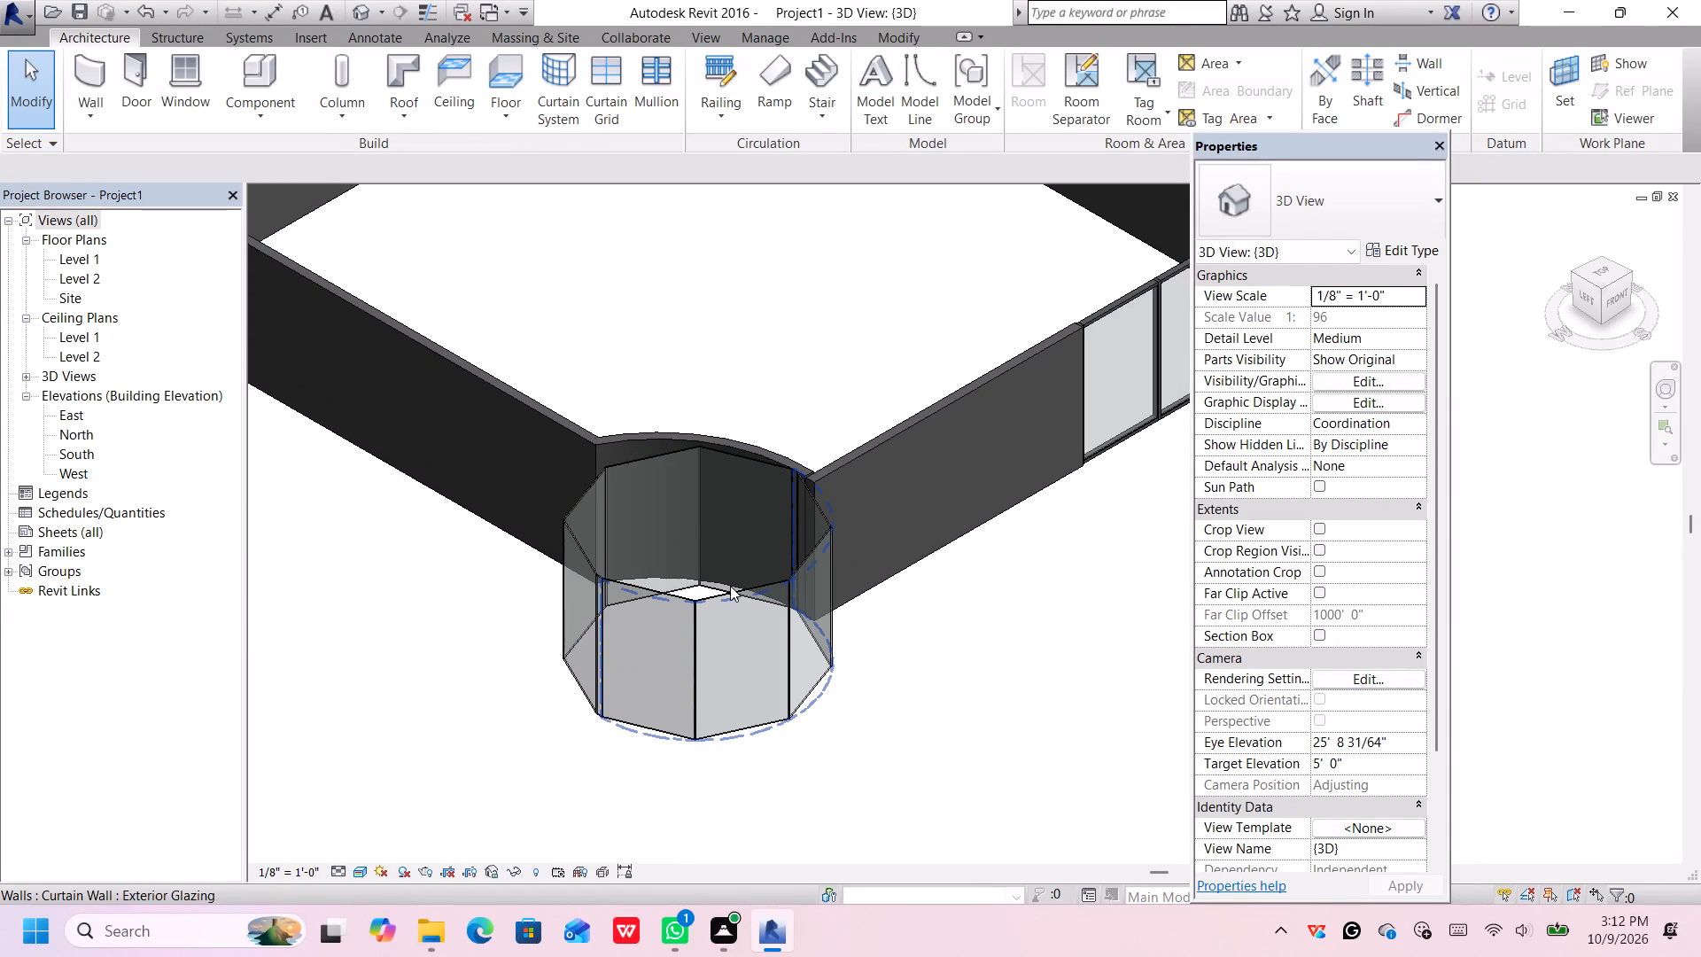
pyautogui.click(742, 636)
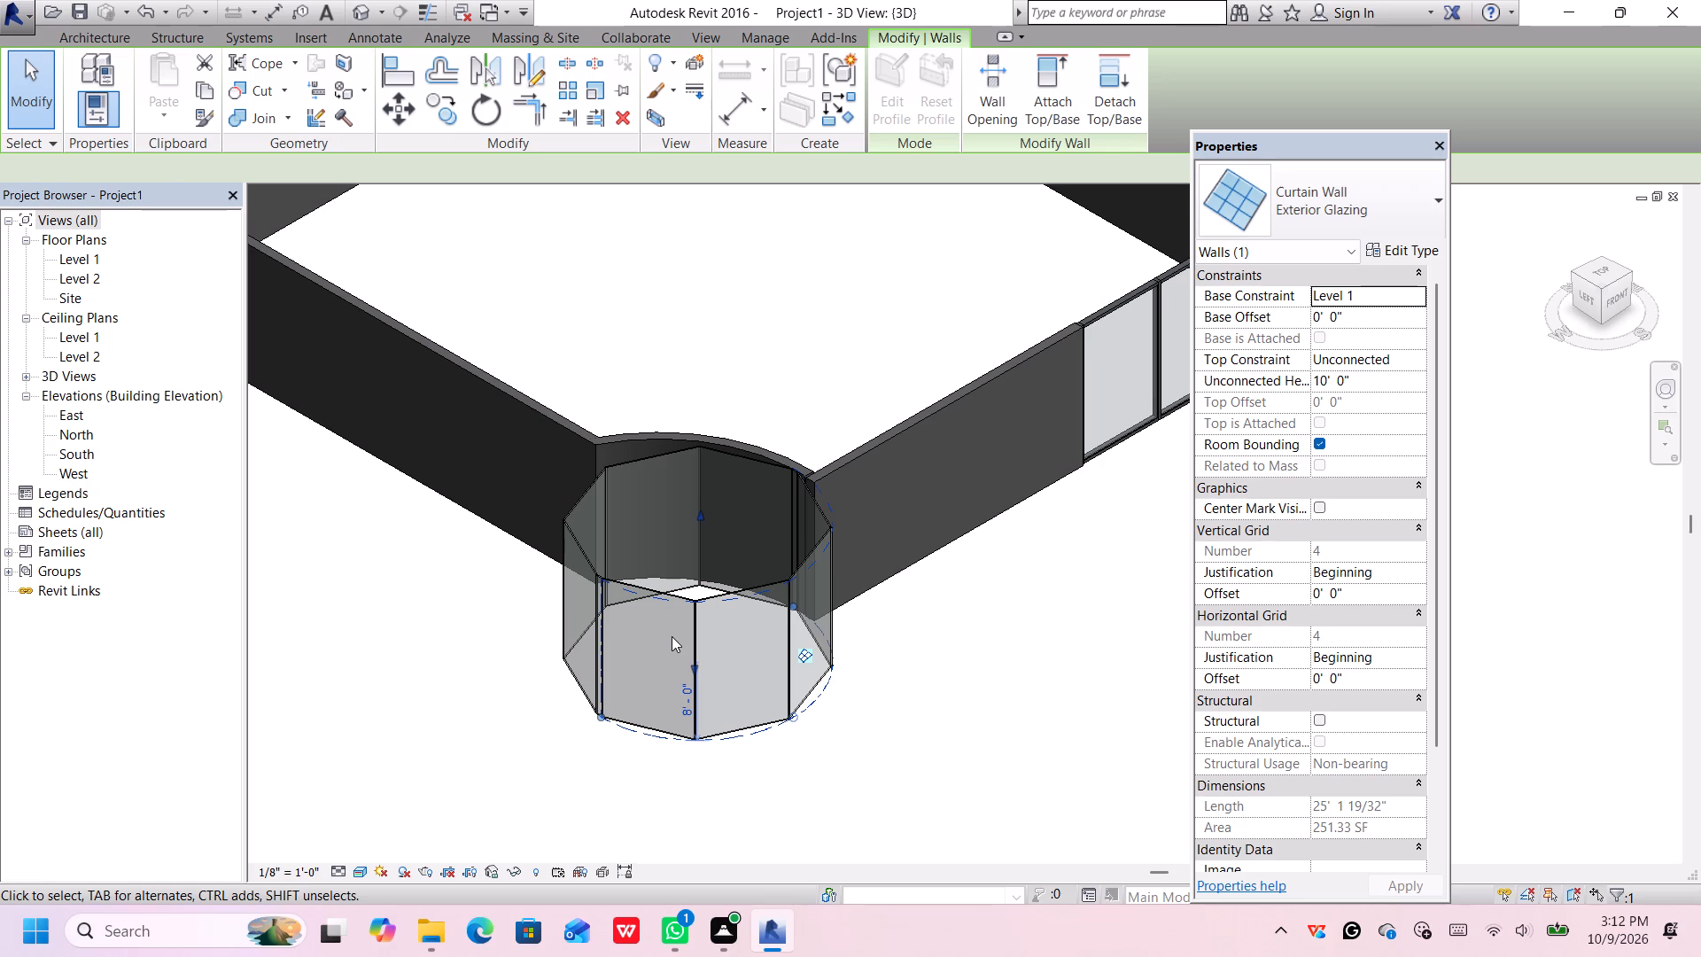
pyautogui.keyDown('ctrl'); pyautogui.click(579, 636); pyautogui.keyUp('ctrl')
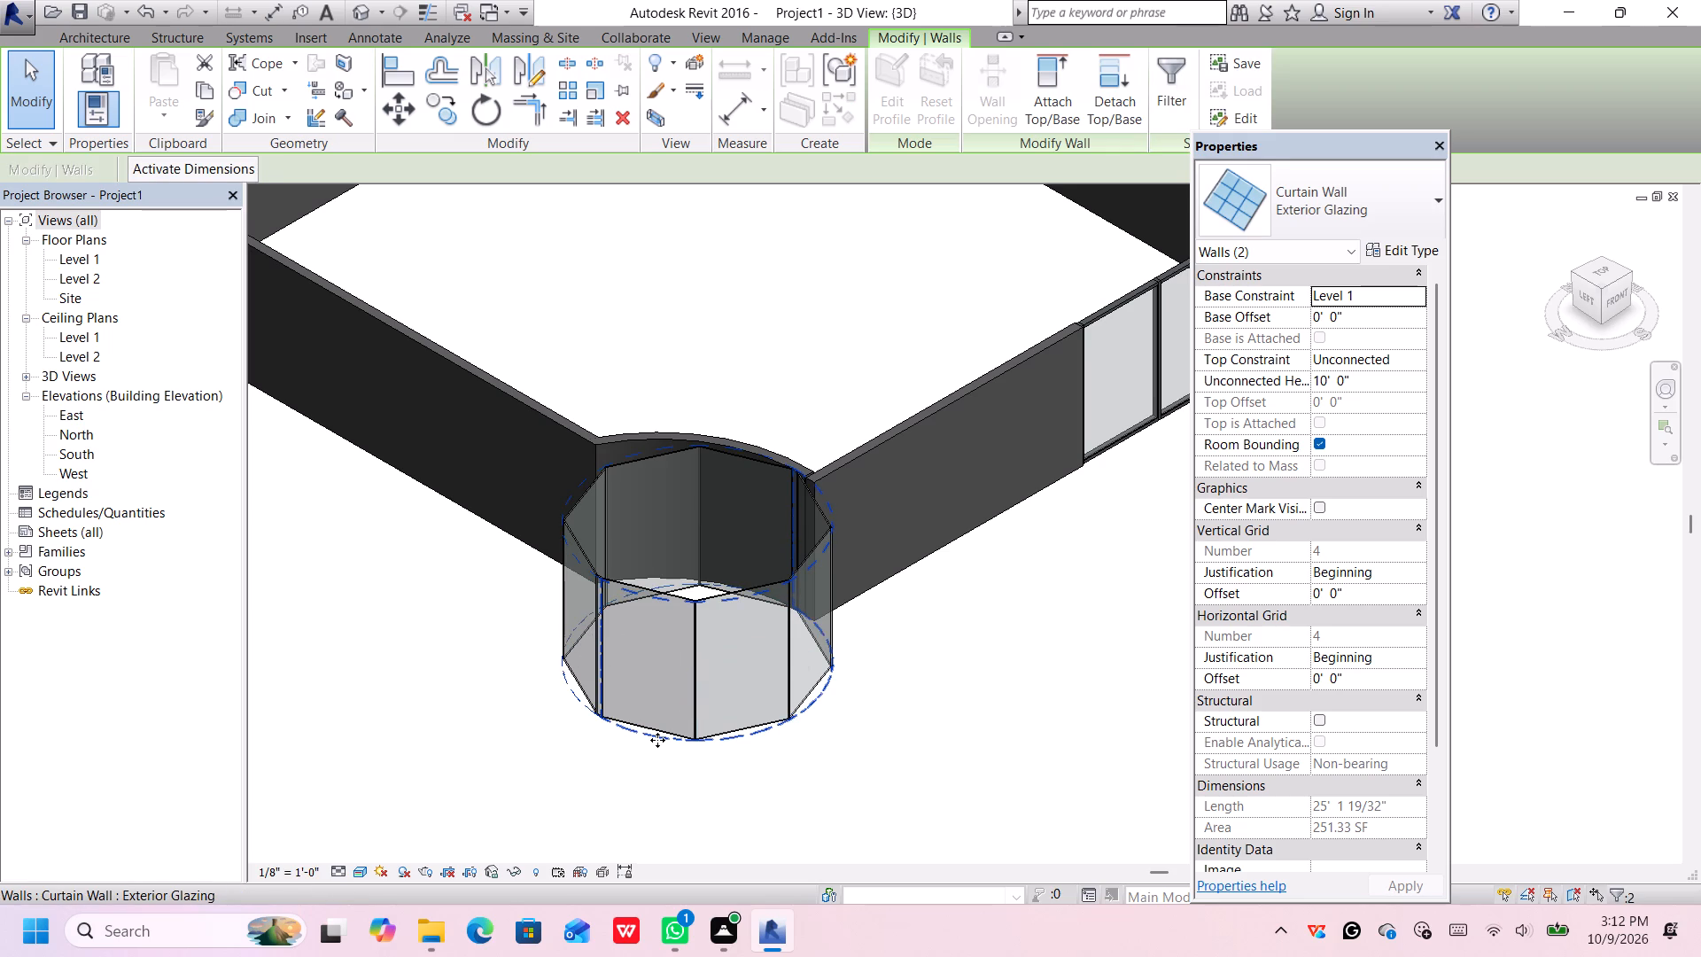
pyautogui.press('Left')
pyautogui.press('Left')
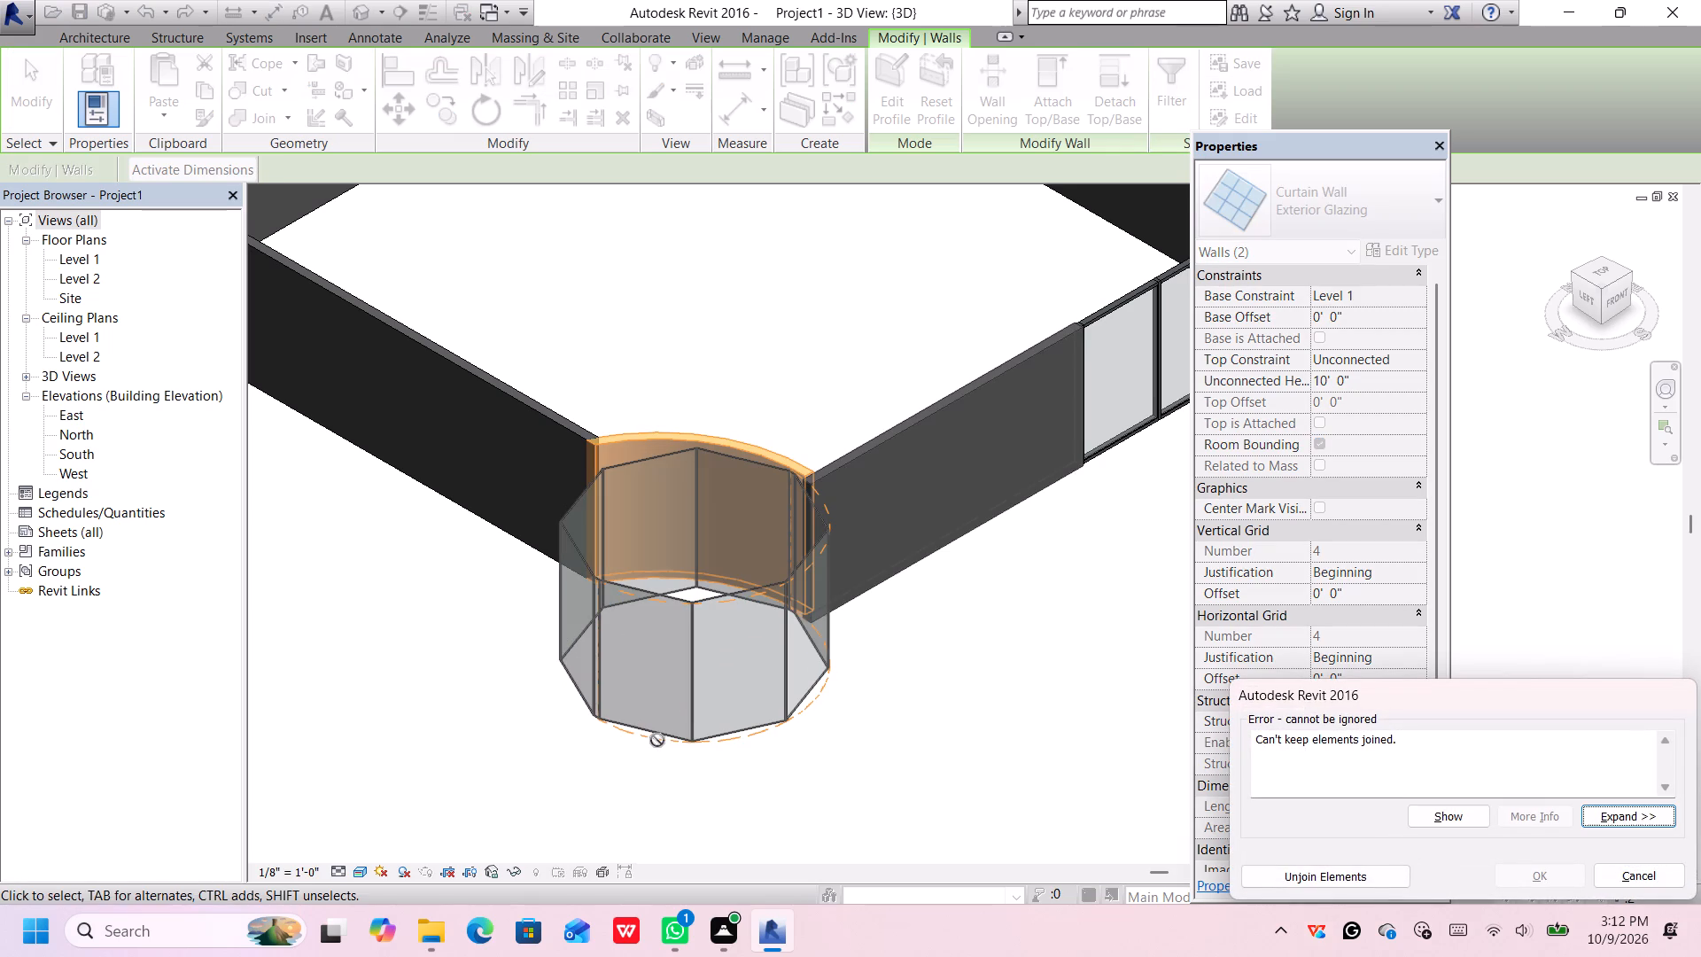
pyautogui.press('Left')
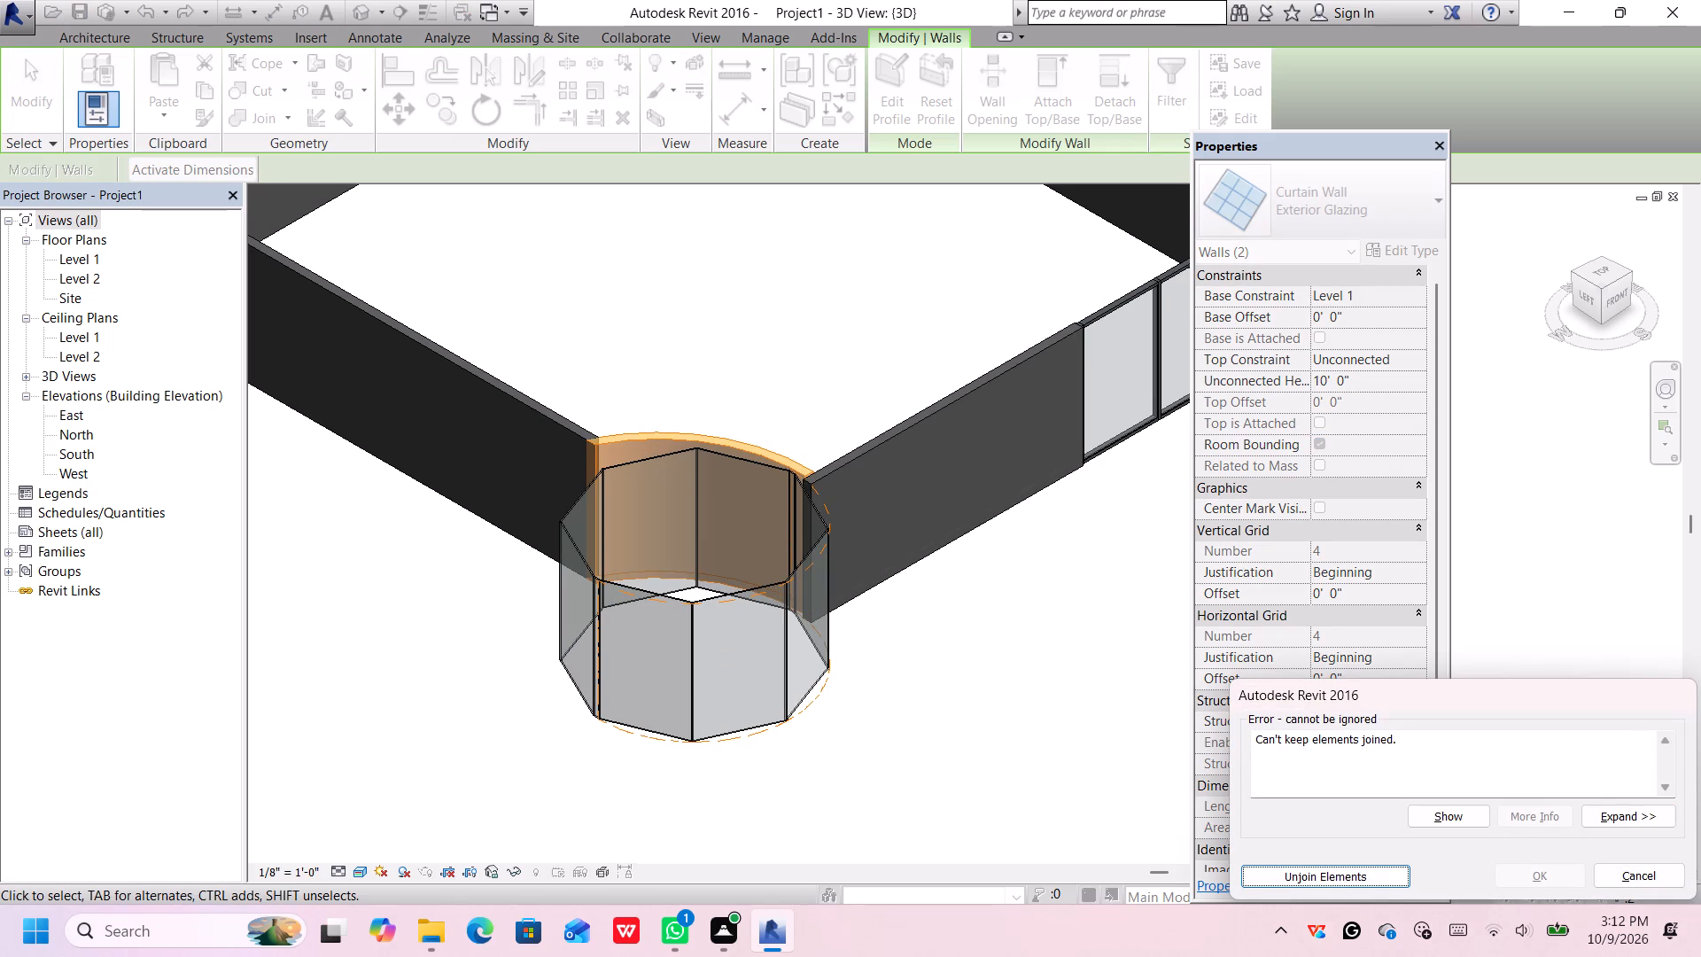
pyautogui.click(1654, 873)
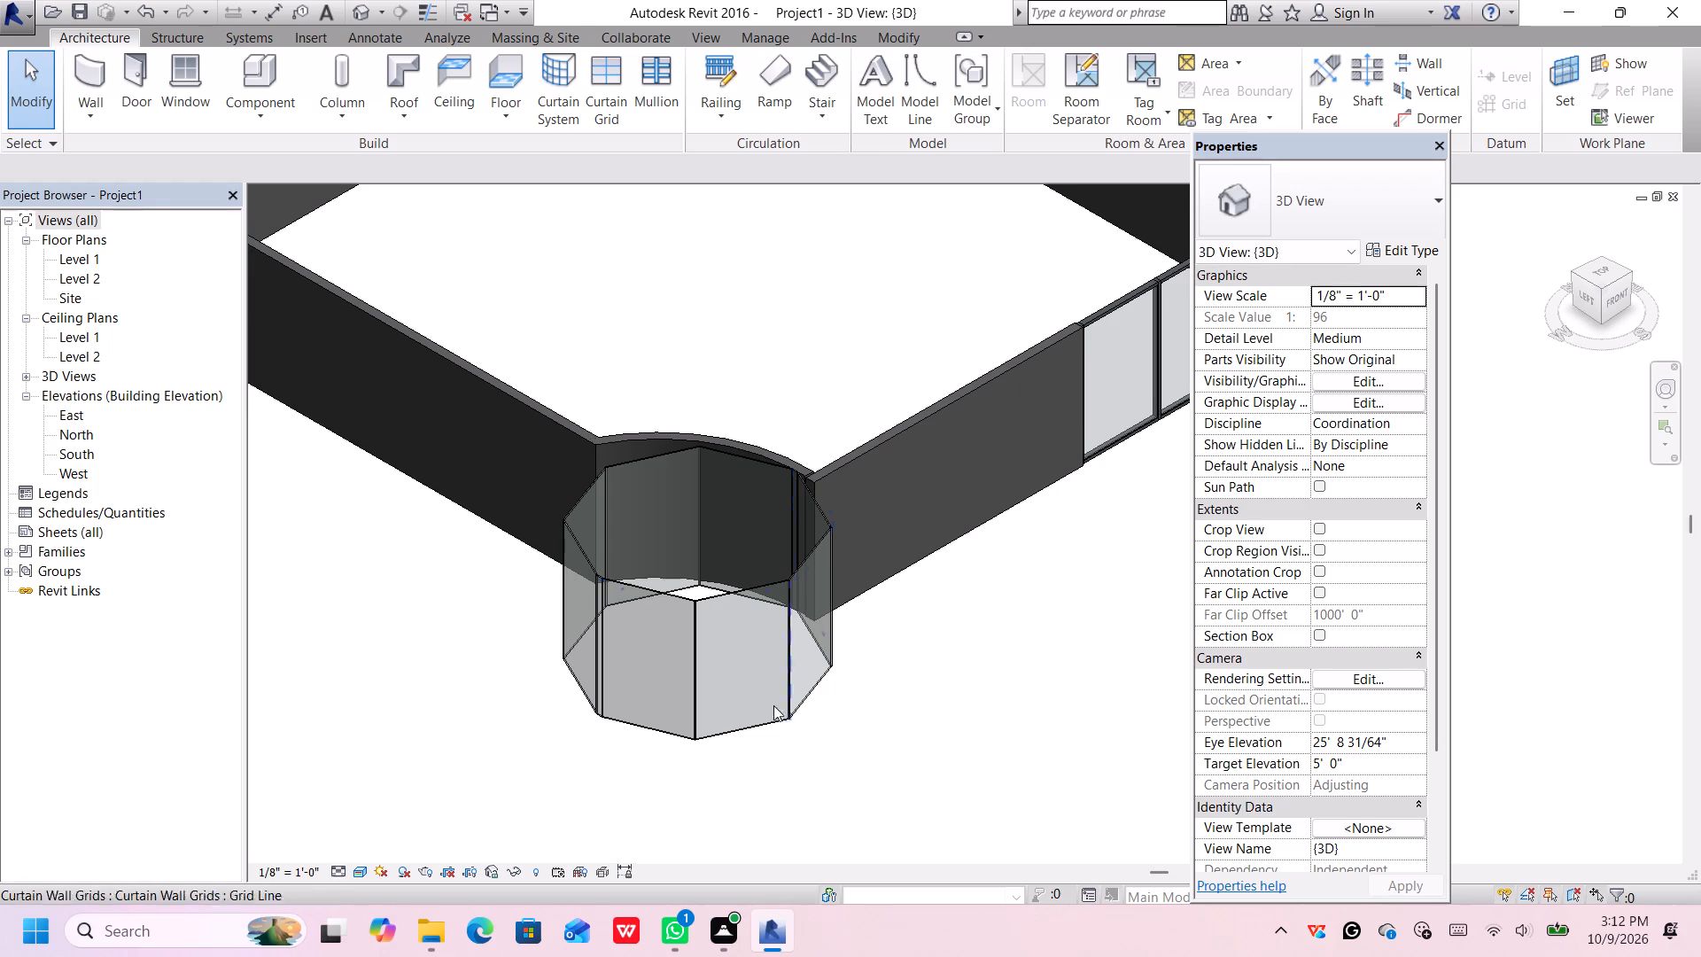
# Delete both halves of the circular Exterior Glazing at the curved southwest corner.
pyautogui.click(730, 727)
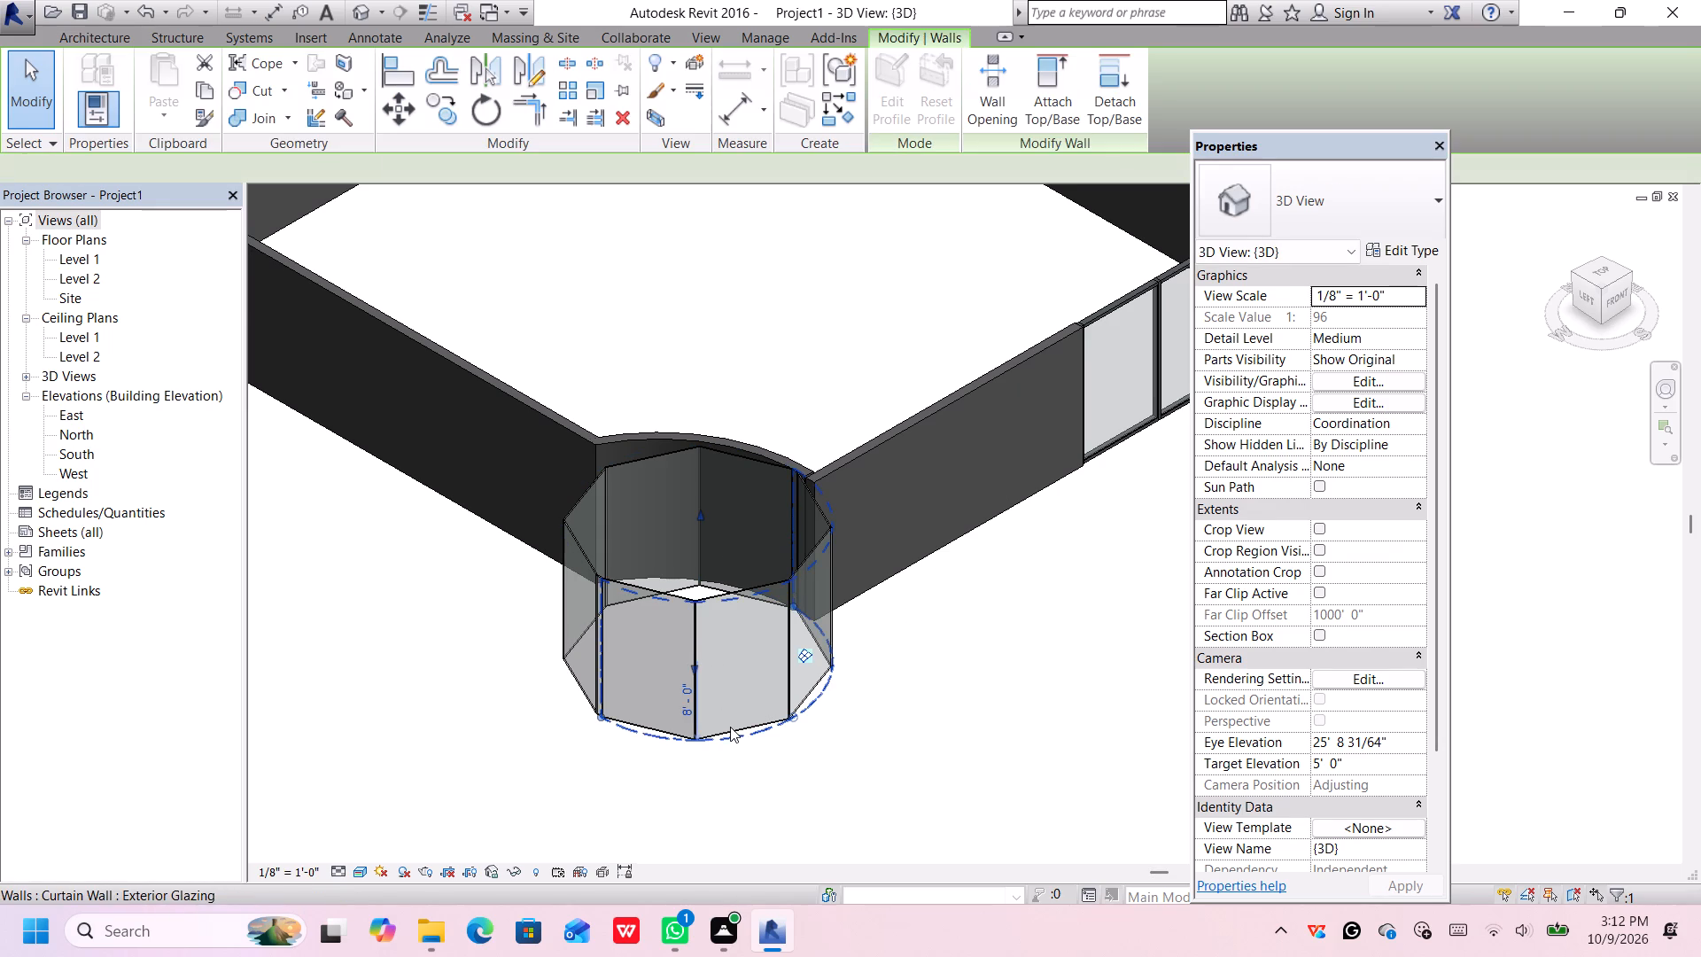
pyautogui.press('Delete')
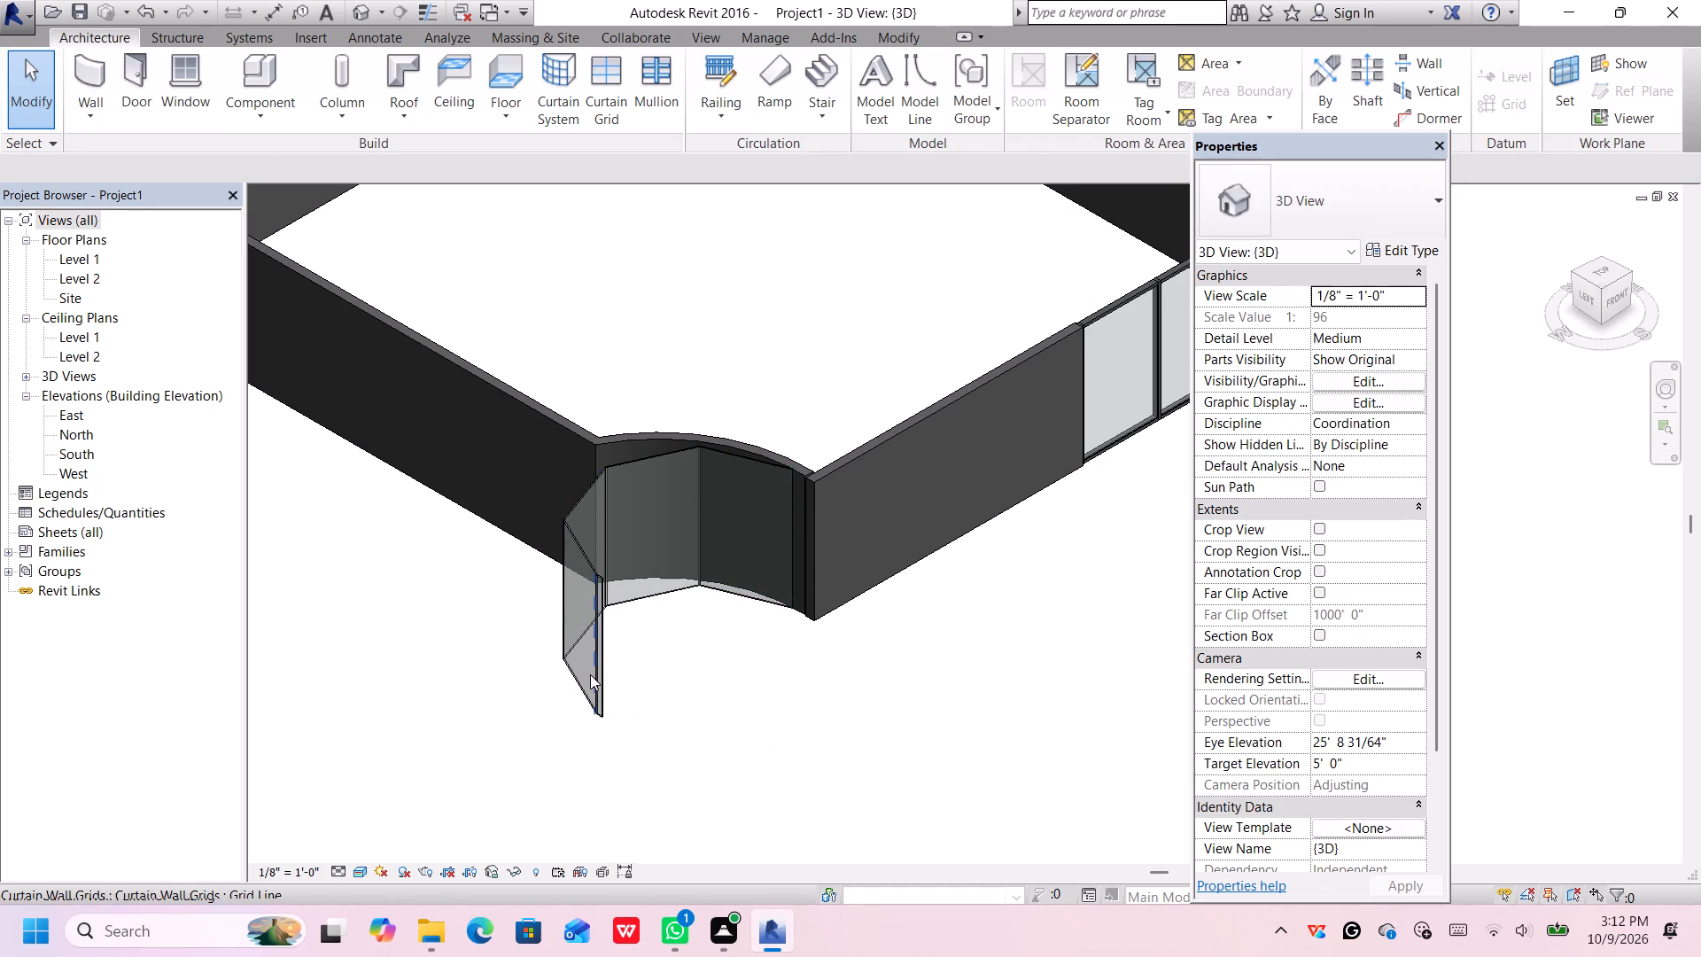
pyautogui.click(590, 674)
pyautogui.click(599, 676)
pyautogui.click(641, 712)
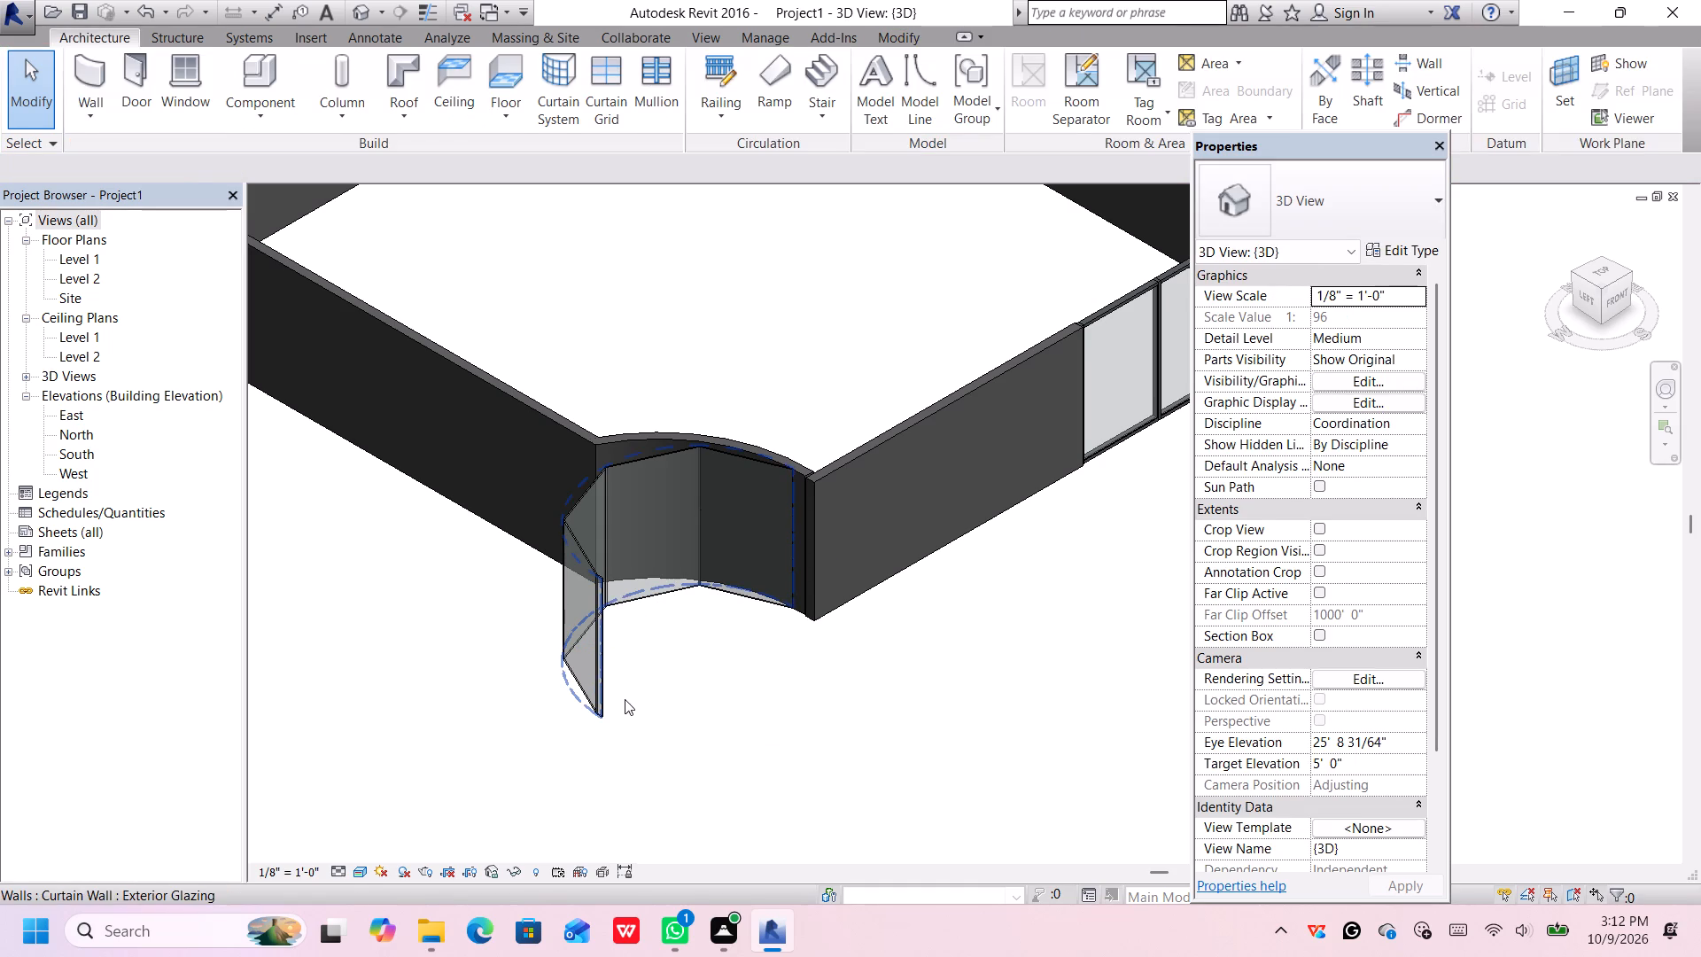
pyautogui.click(625, 699)
pyautogui.press('Delete')
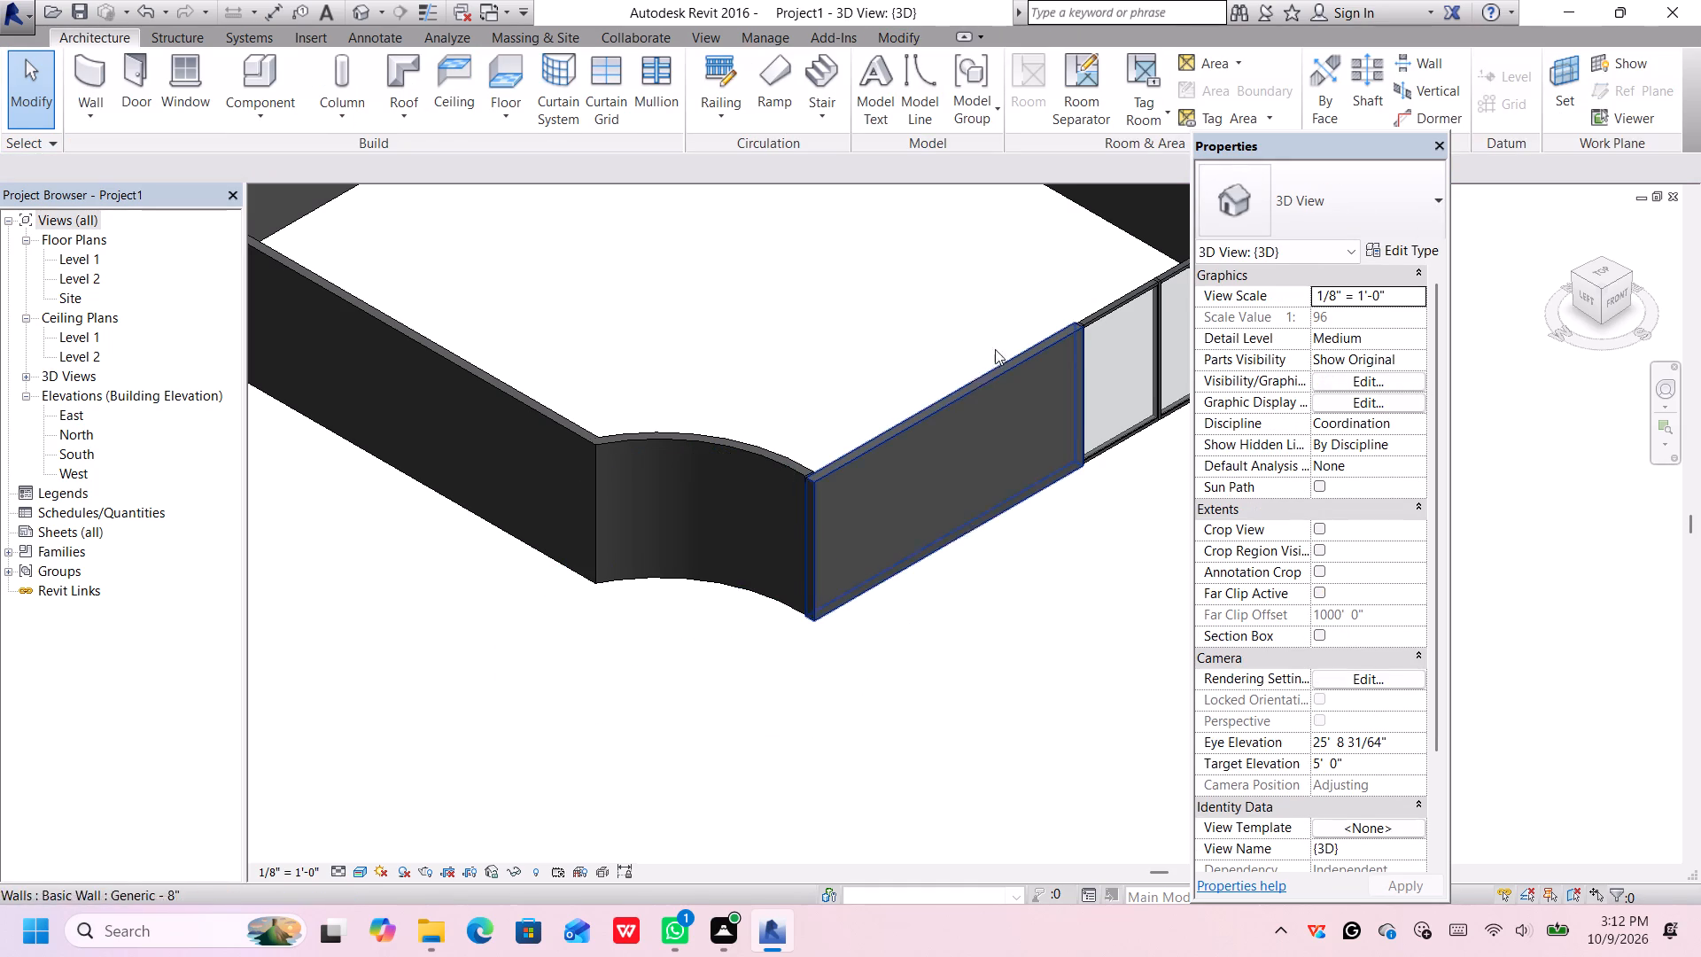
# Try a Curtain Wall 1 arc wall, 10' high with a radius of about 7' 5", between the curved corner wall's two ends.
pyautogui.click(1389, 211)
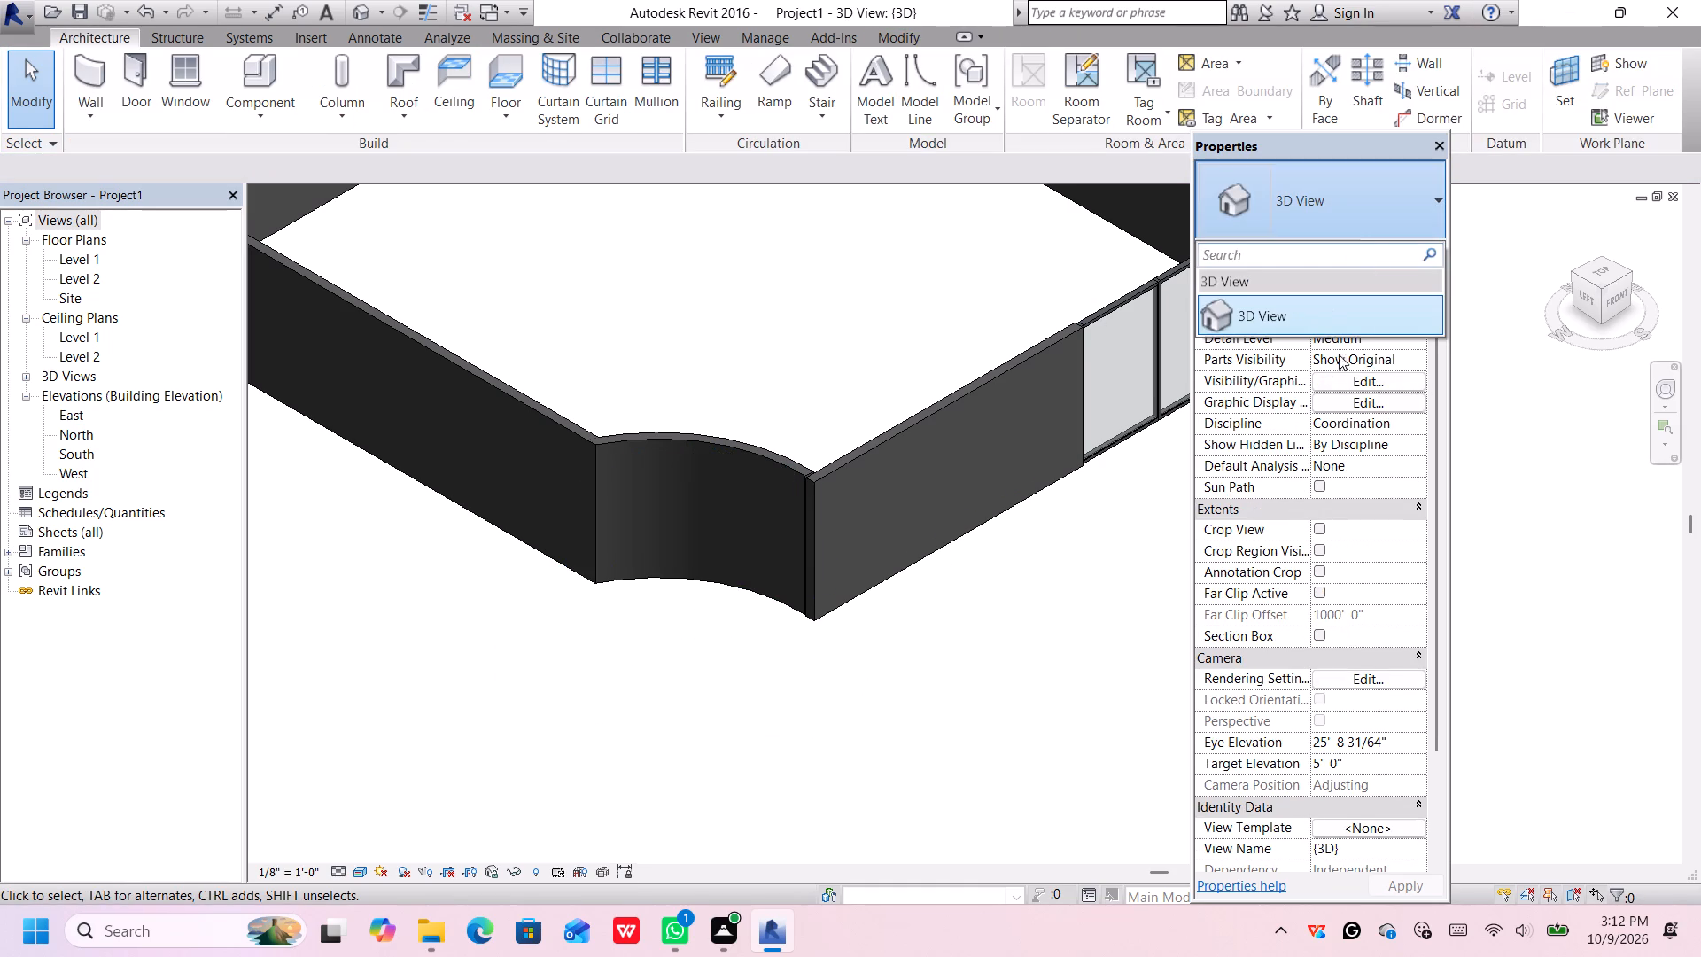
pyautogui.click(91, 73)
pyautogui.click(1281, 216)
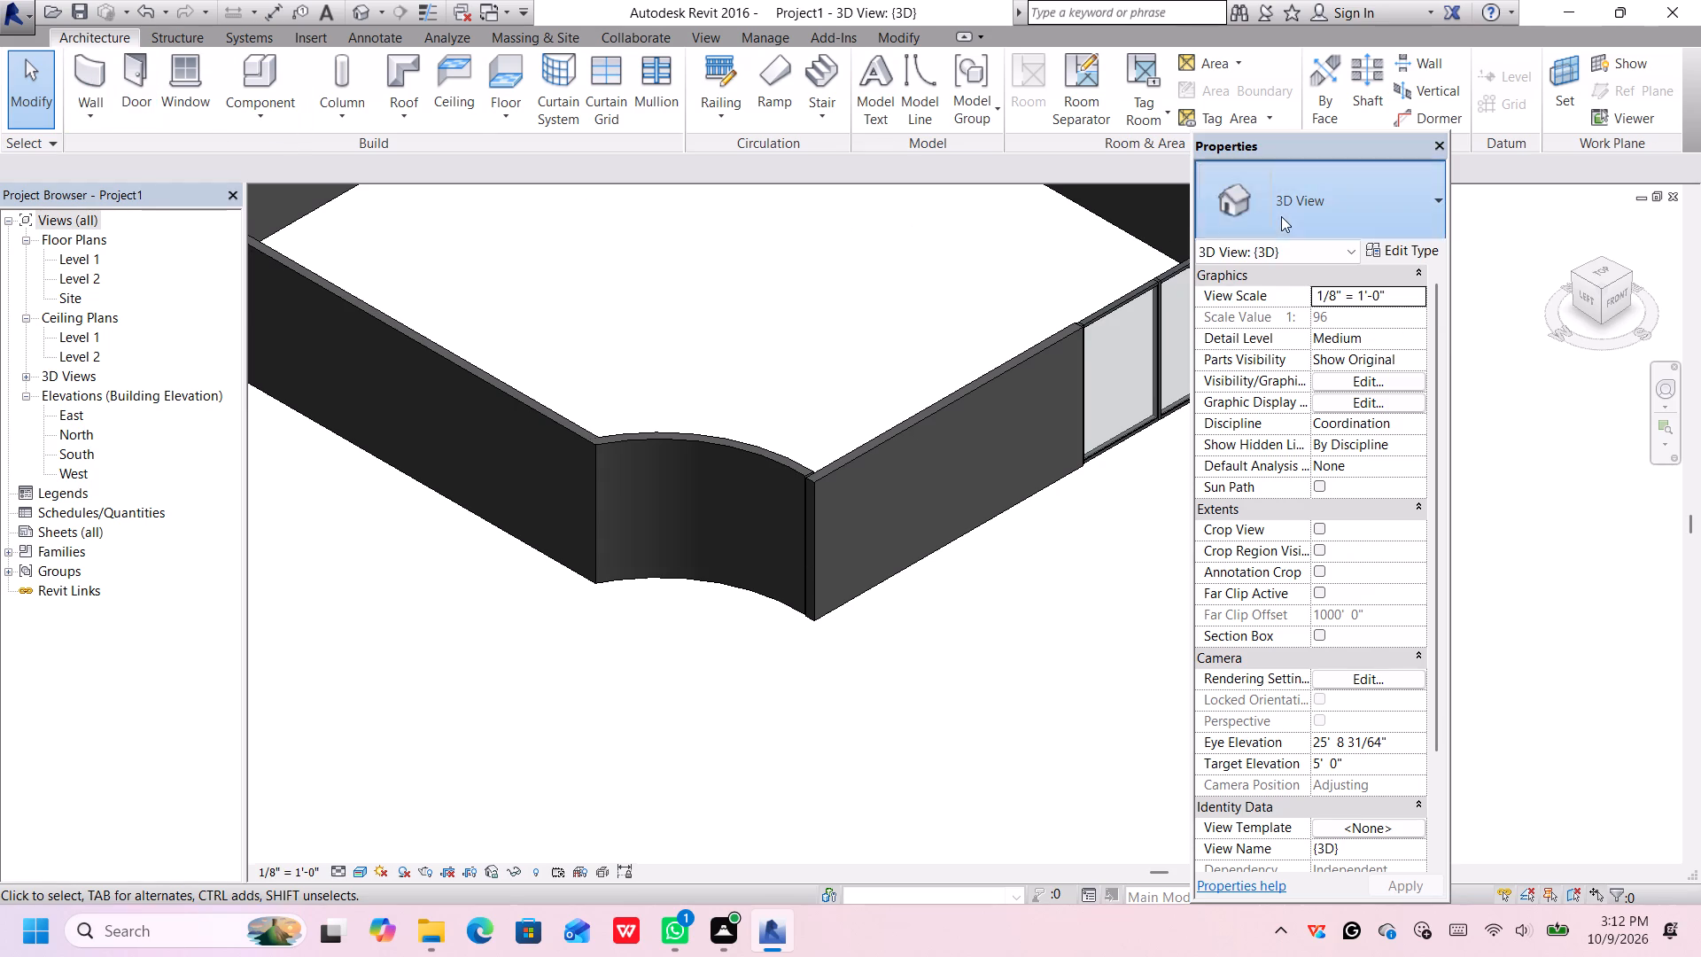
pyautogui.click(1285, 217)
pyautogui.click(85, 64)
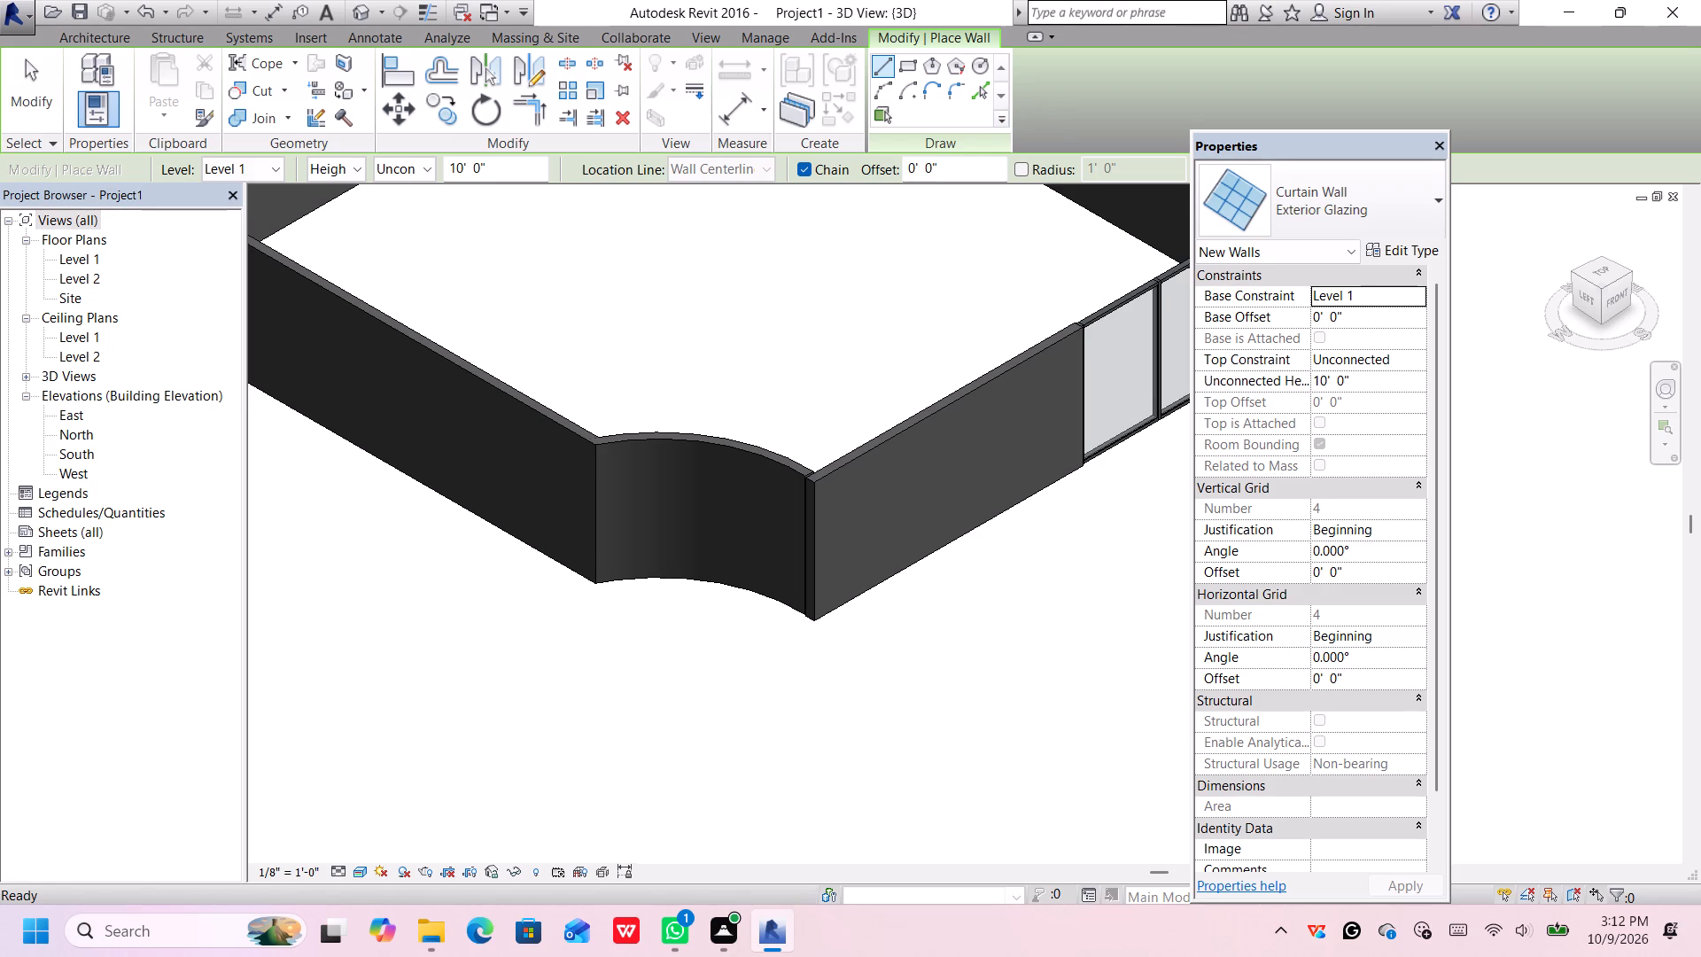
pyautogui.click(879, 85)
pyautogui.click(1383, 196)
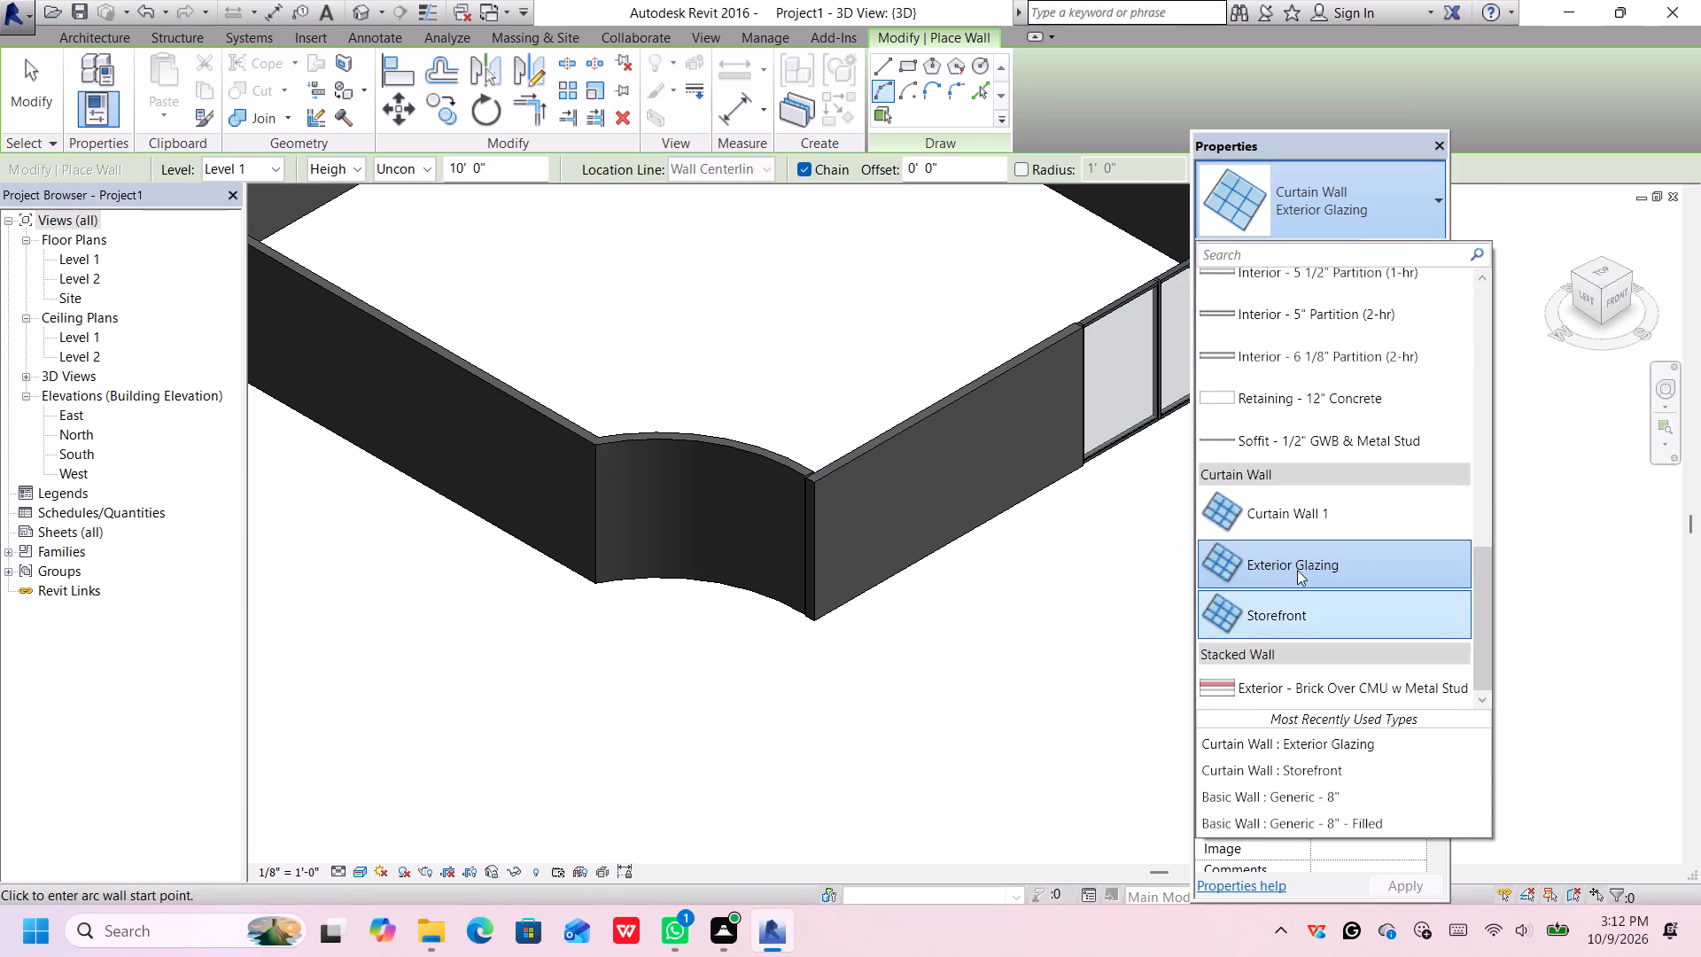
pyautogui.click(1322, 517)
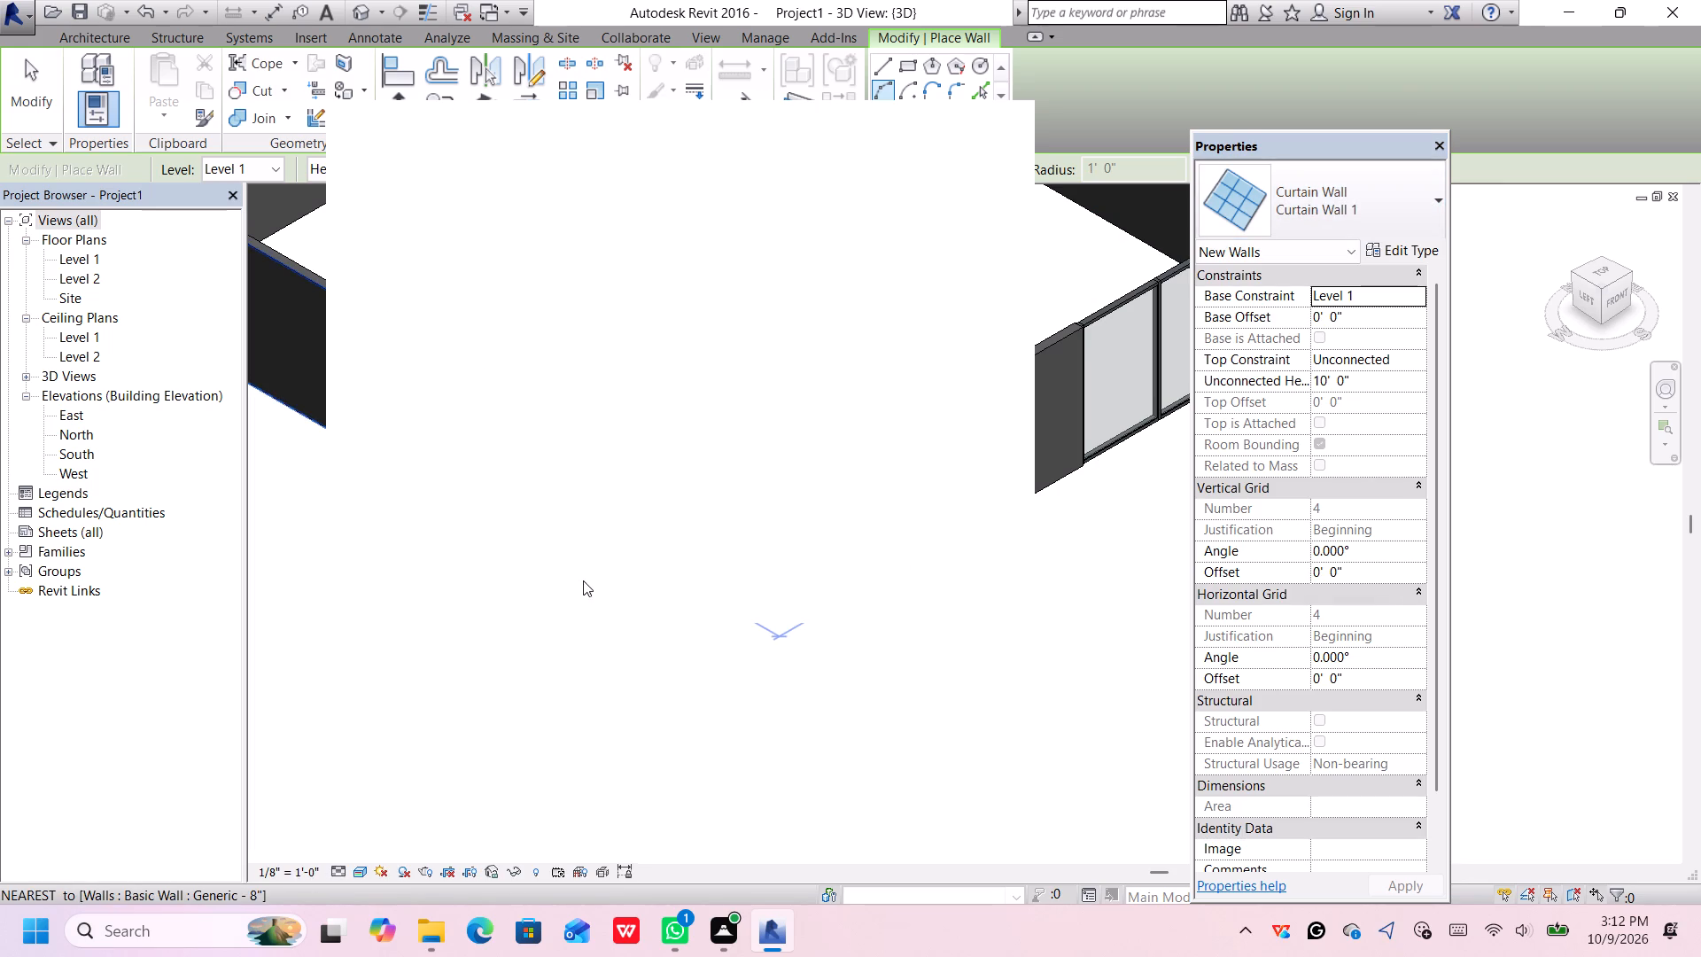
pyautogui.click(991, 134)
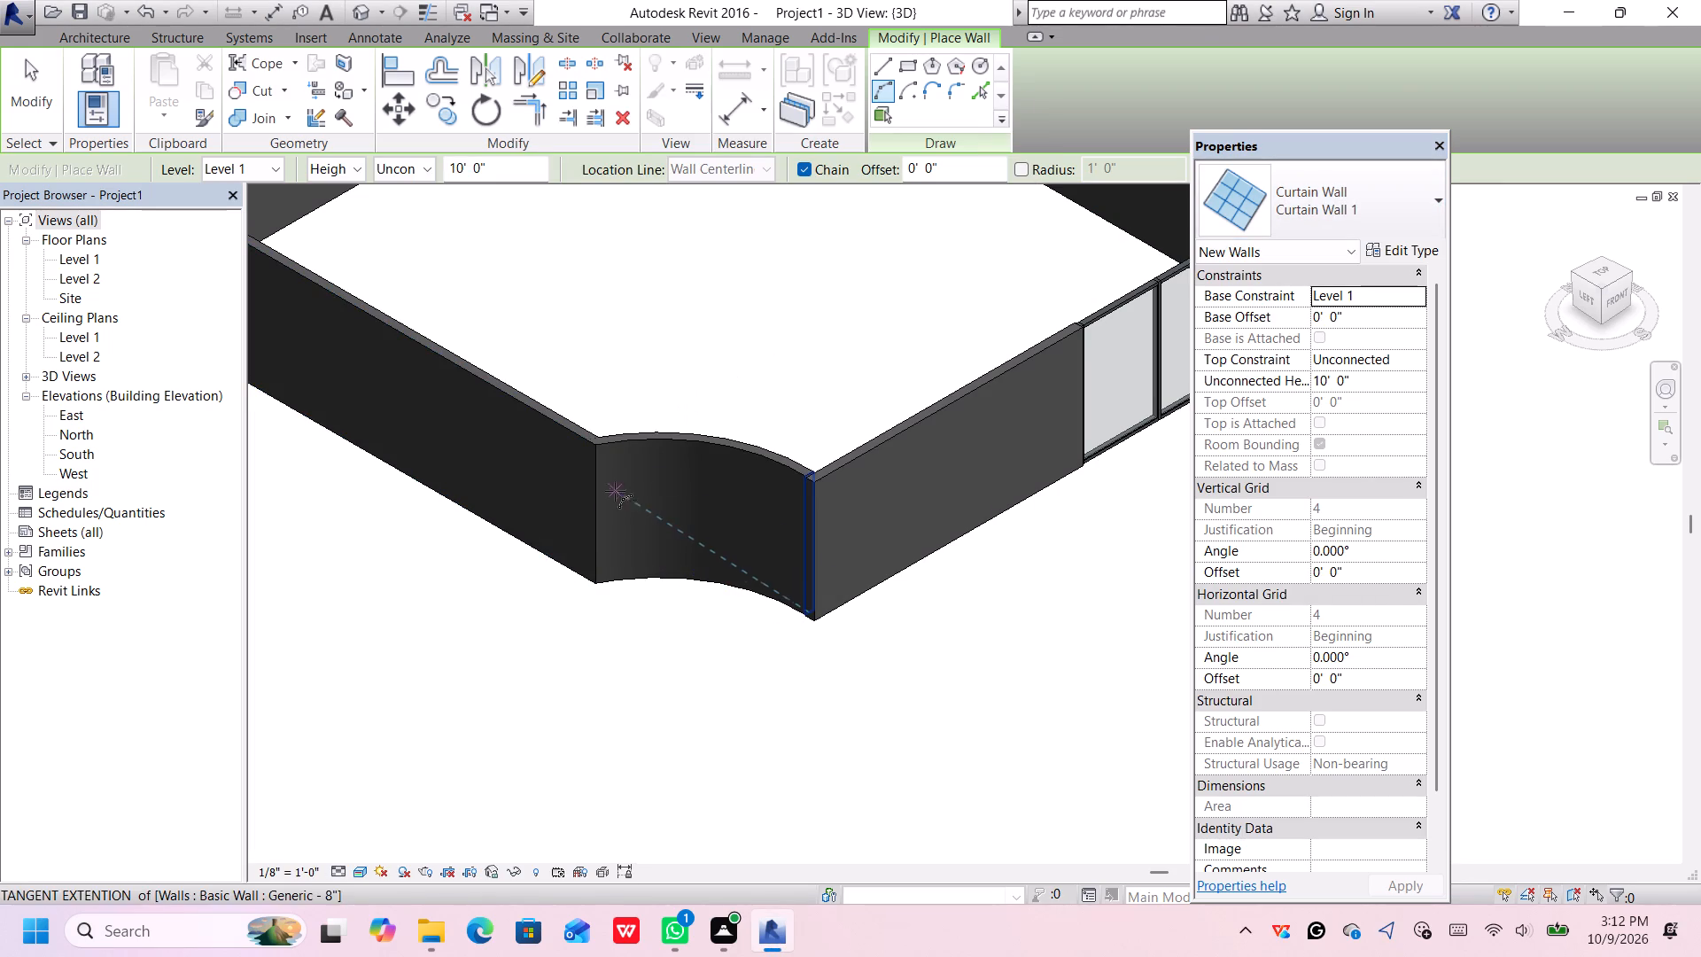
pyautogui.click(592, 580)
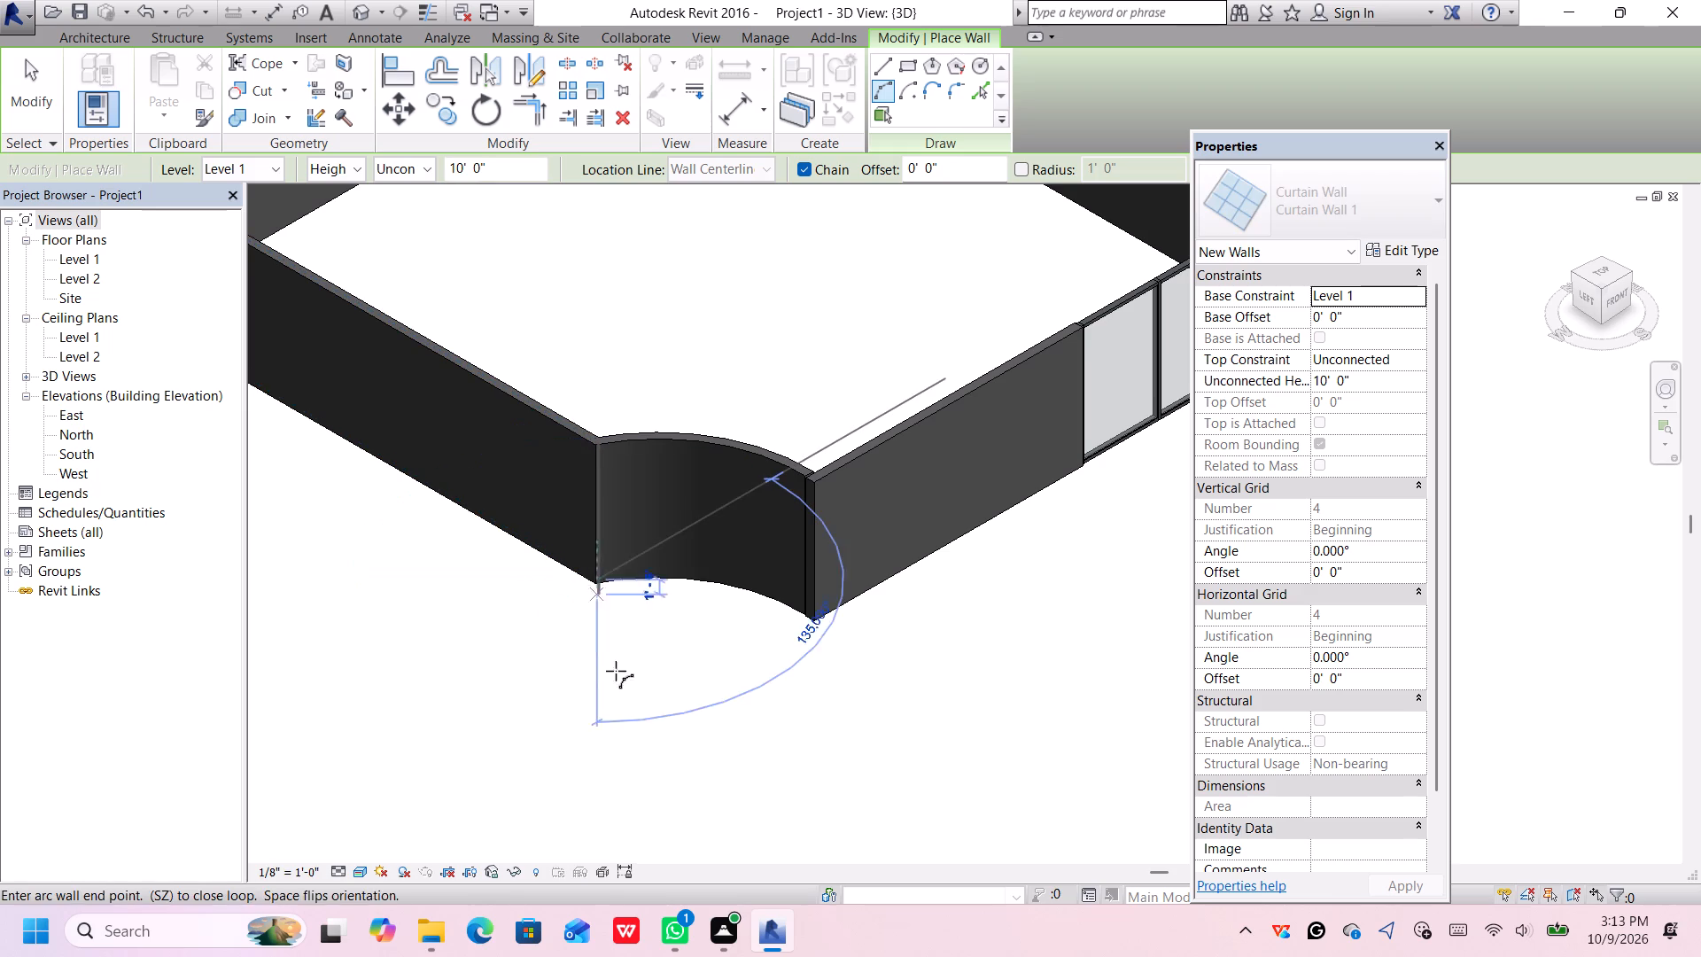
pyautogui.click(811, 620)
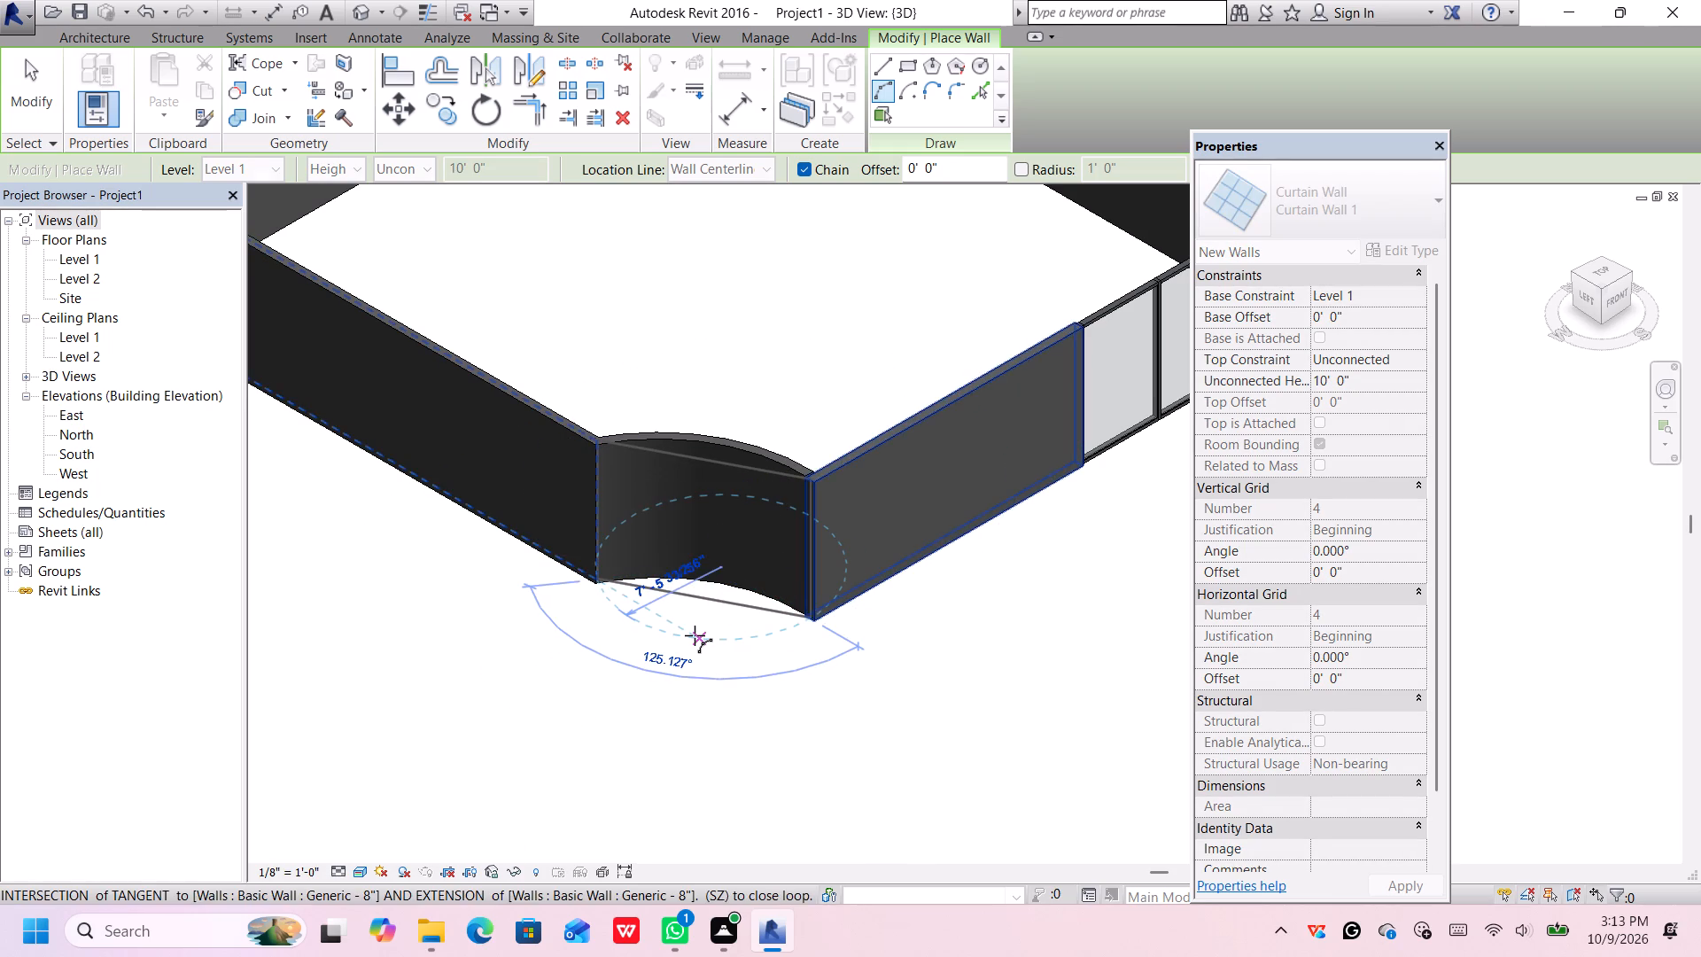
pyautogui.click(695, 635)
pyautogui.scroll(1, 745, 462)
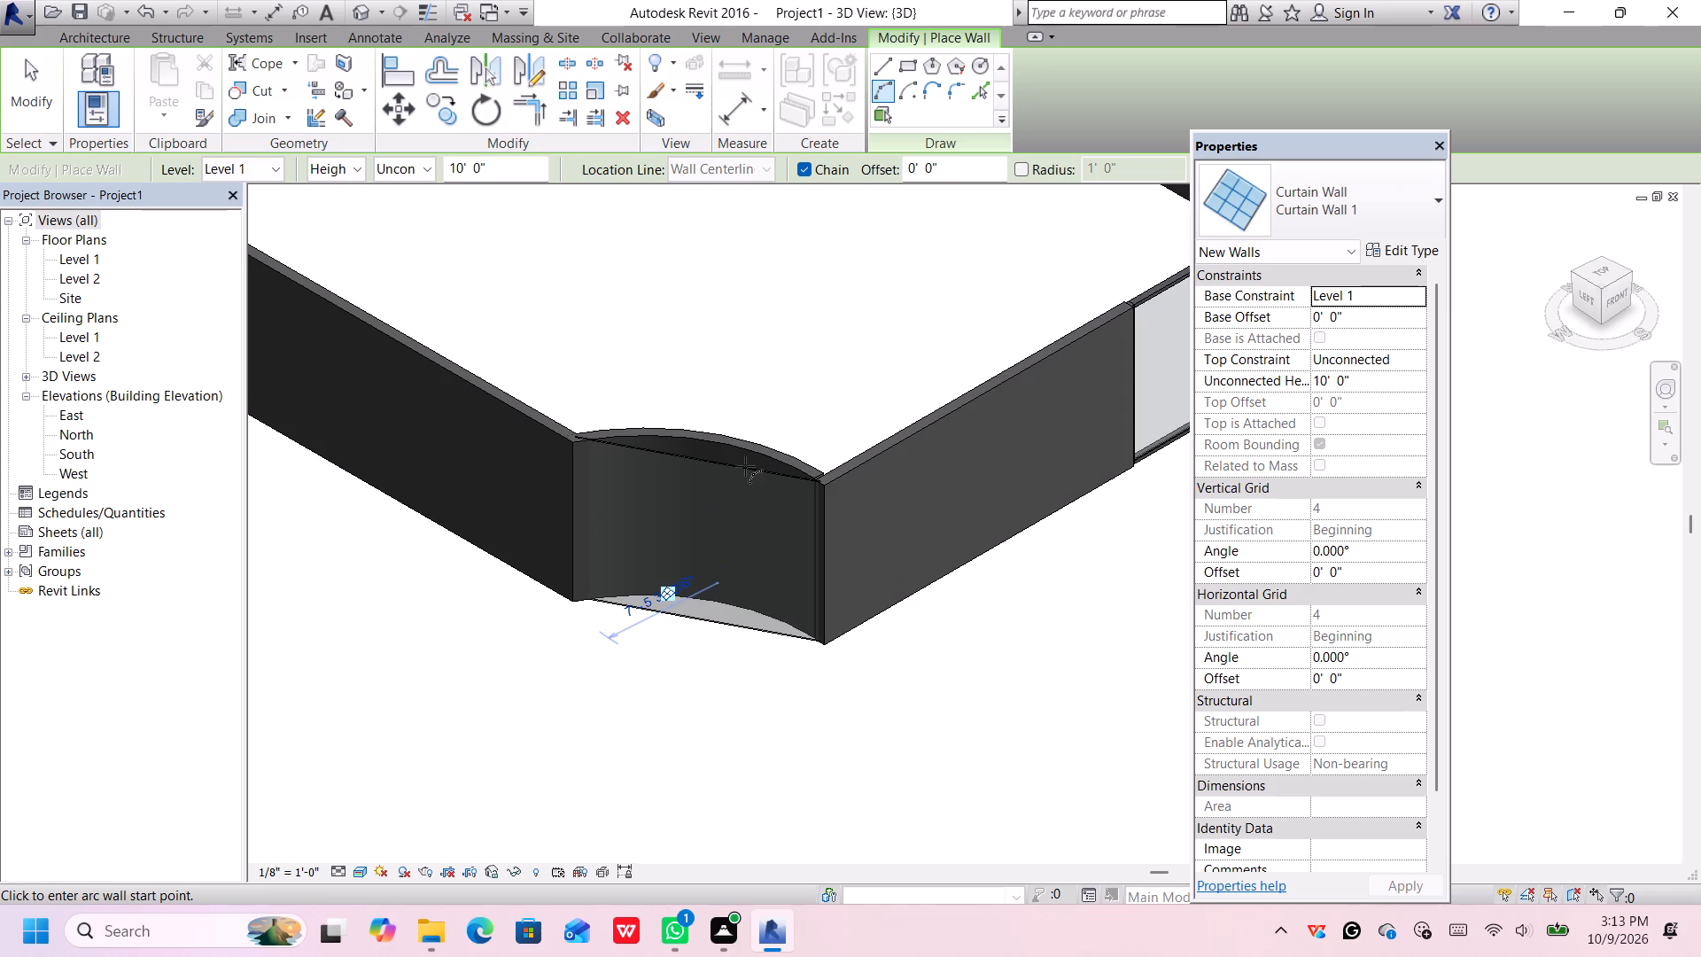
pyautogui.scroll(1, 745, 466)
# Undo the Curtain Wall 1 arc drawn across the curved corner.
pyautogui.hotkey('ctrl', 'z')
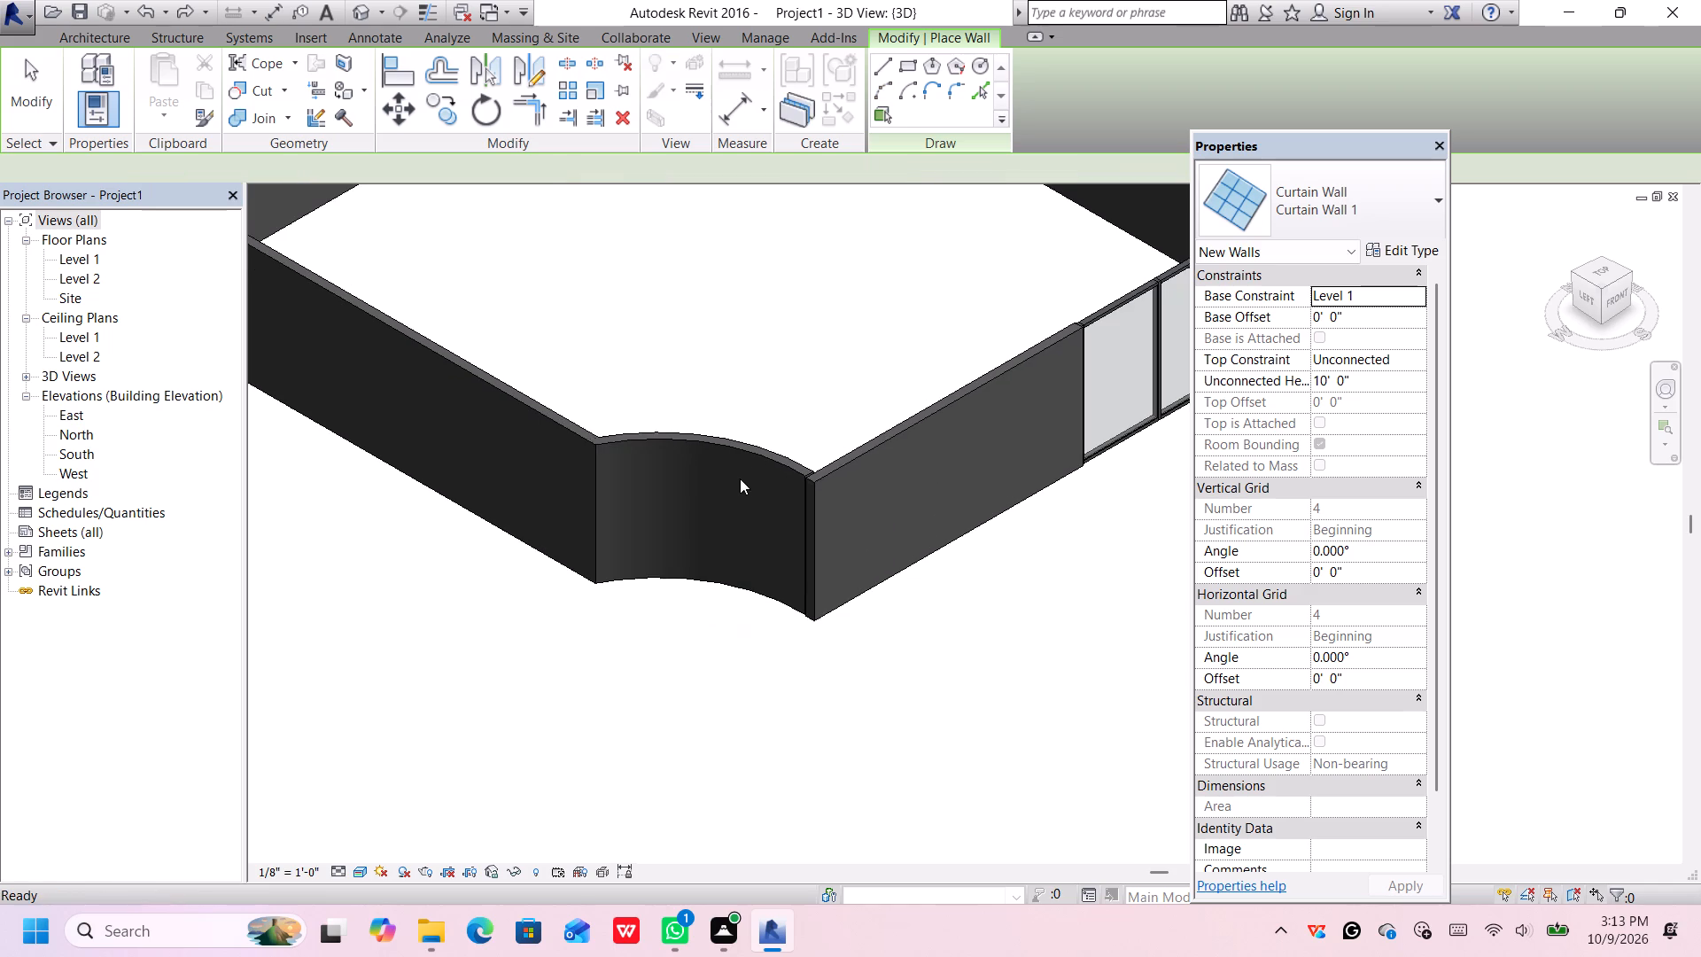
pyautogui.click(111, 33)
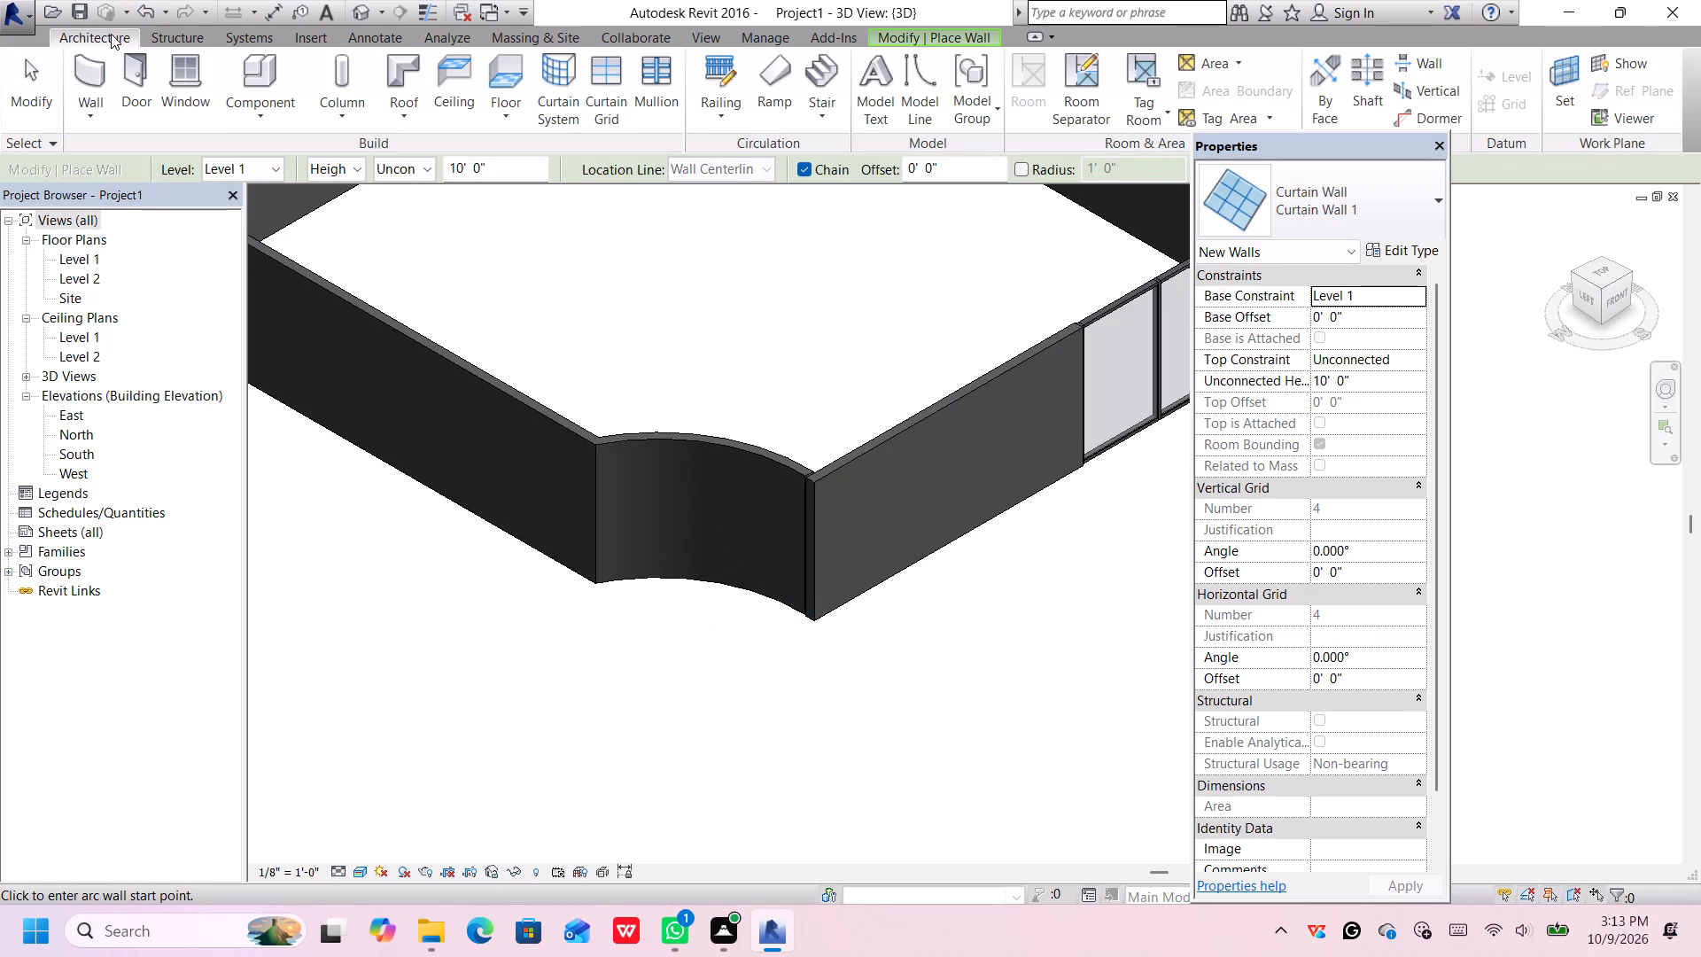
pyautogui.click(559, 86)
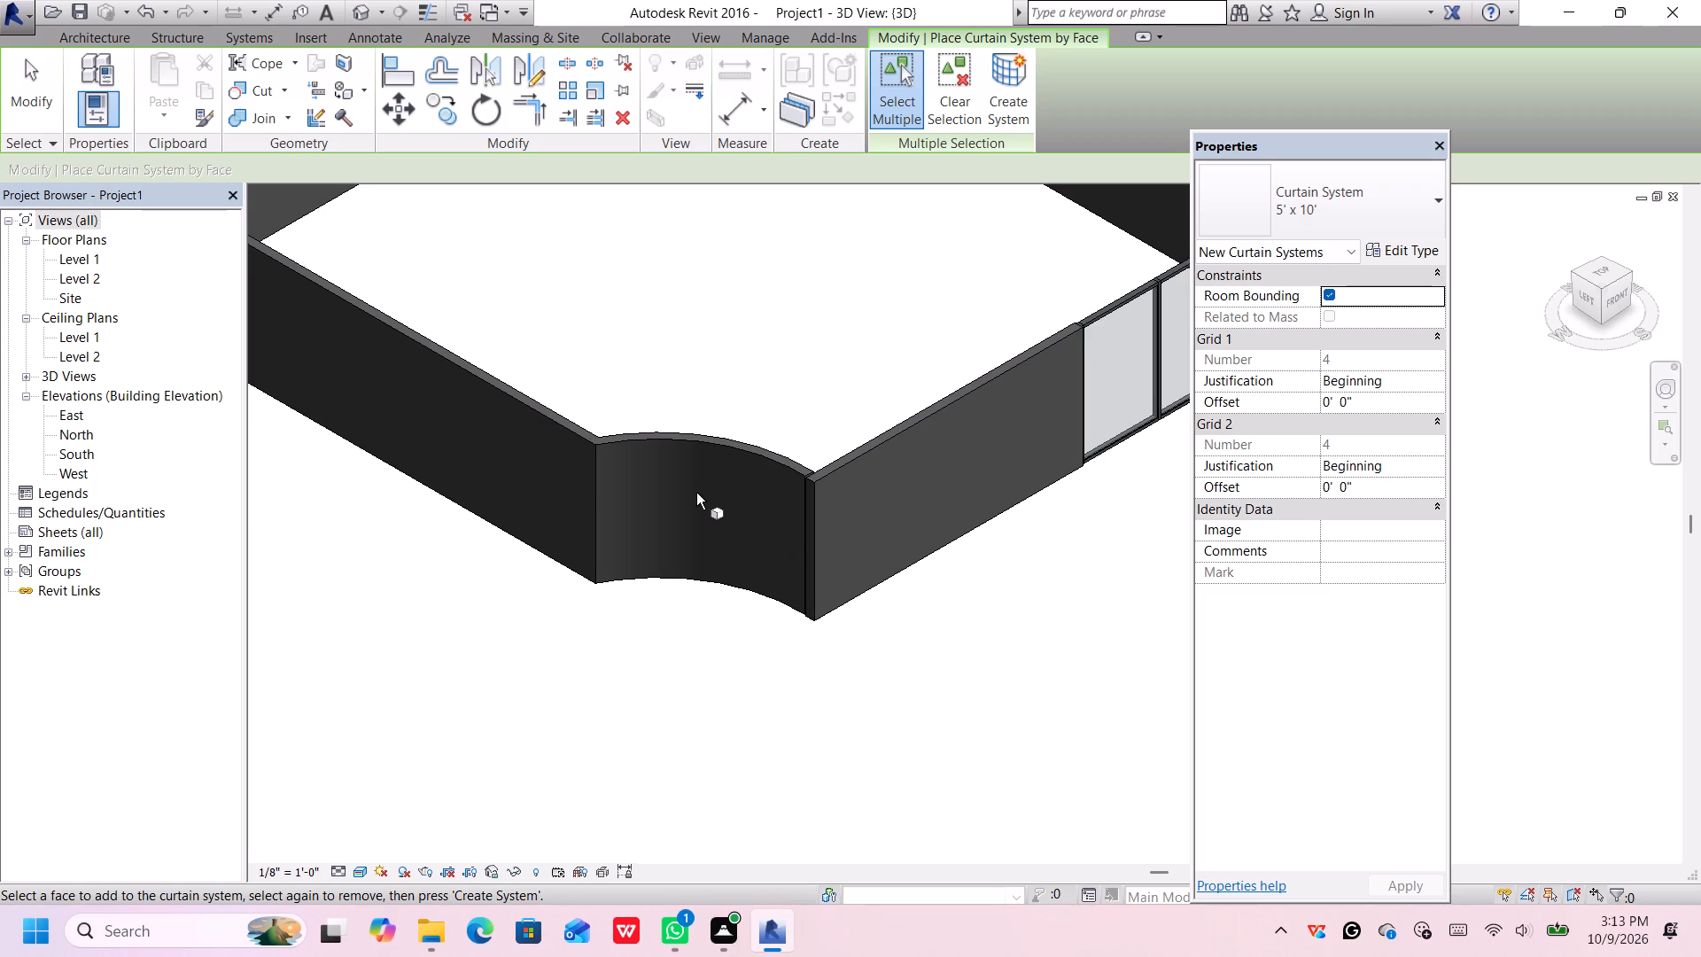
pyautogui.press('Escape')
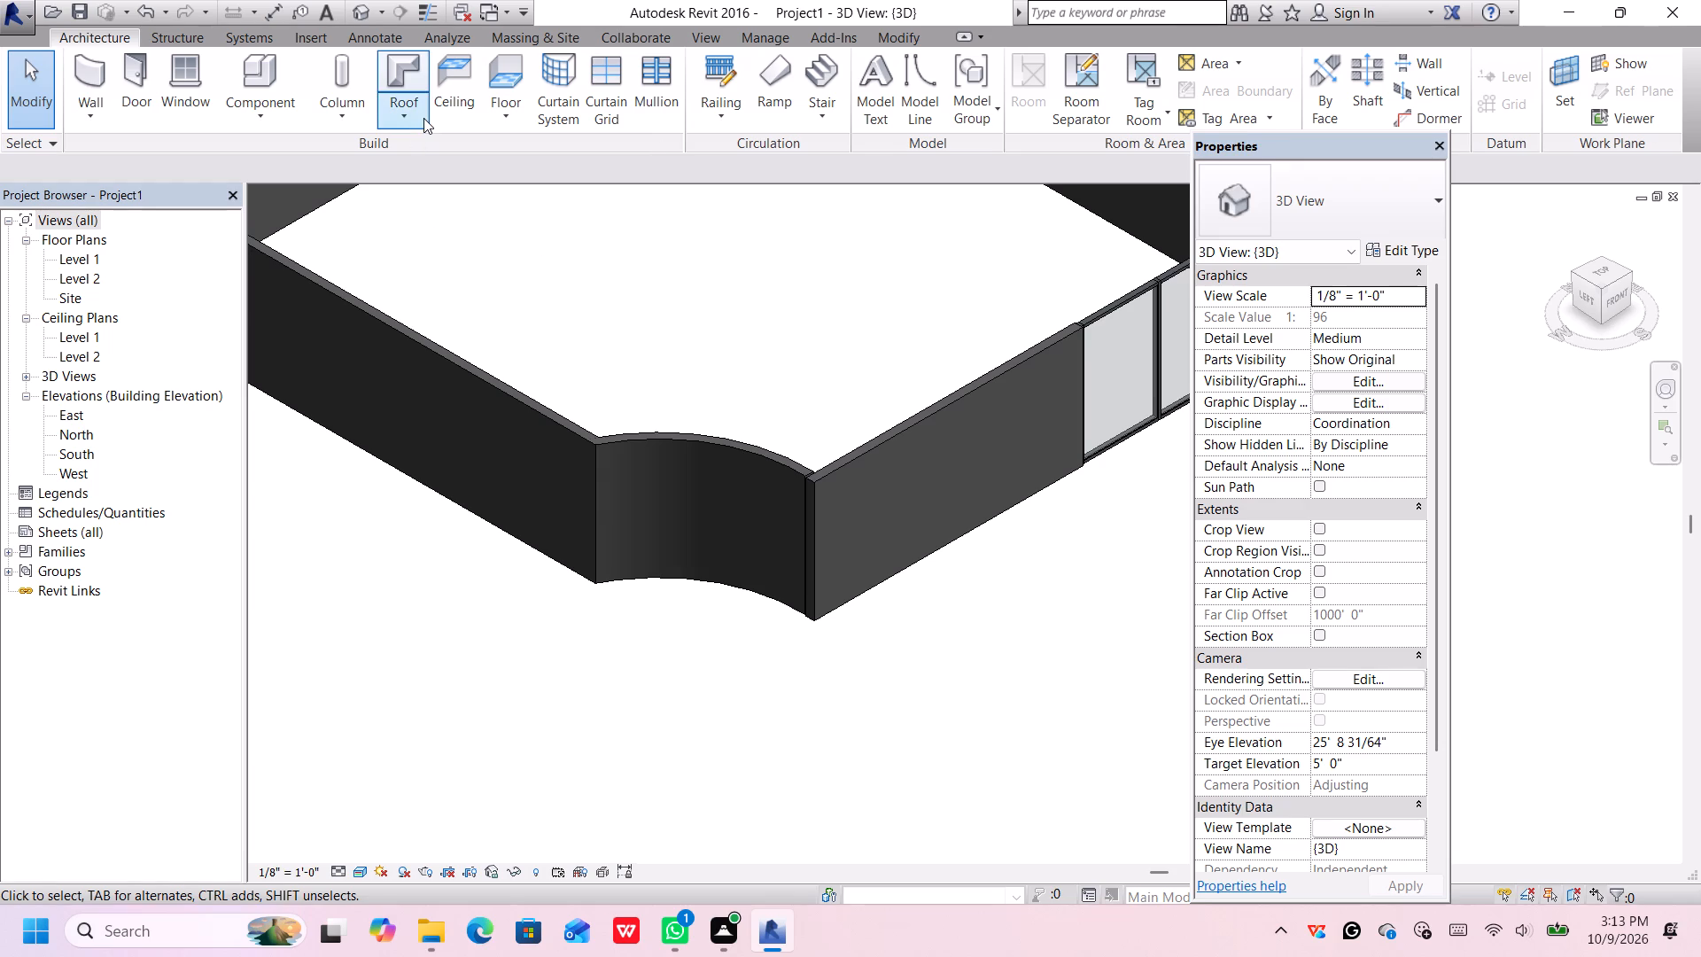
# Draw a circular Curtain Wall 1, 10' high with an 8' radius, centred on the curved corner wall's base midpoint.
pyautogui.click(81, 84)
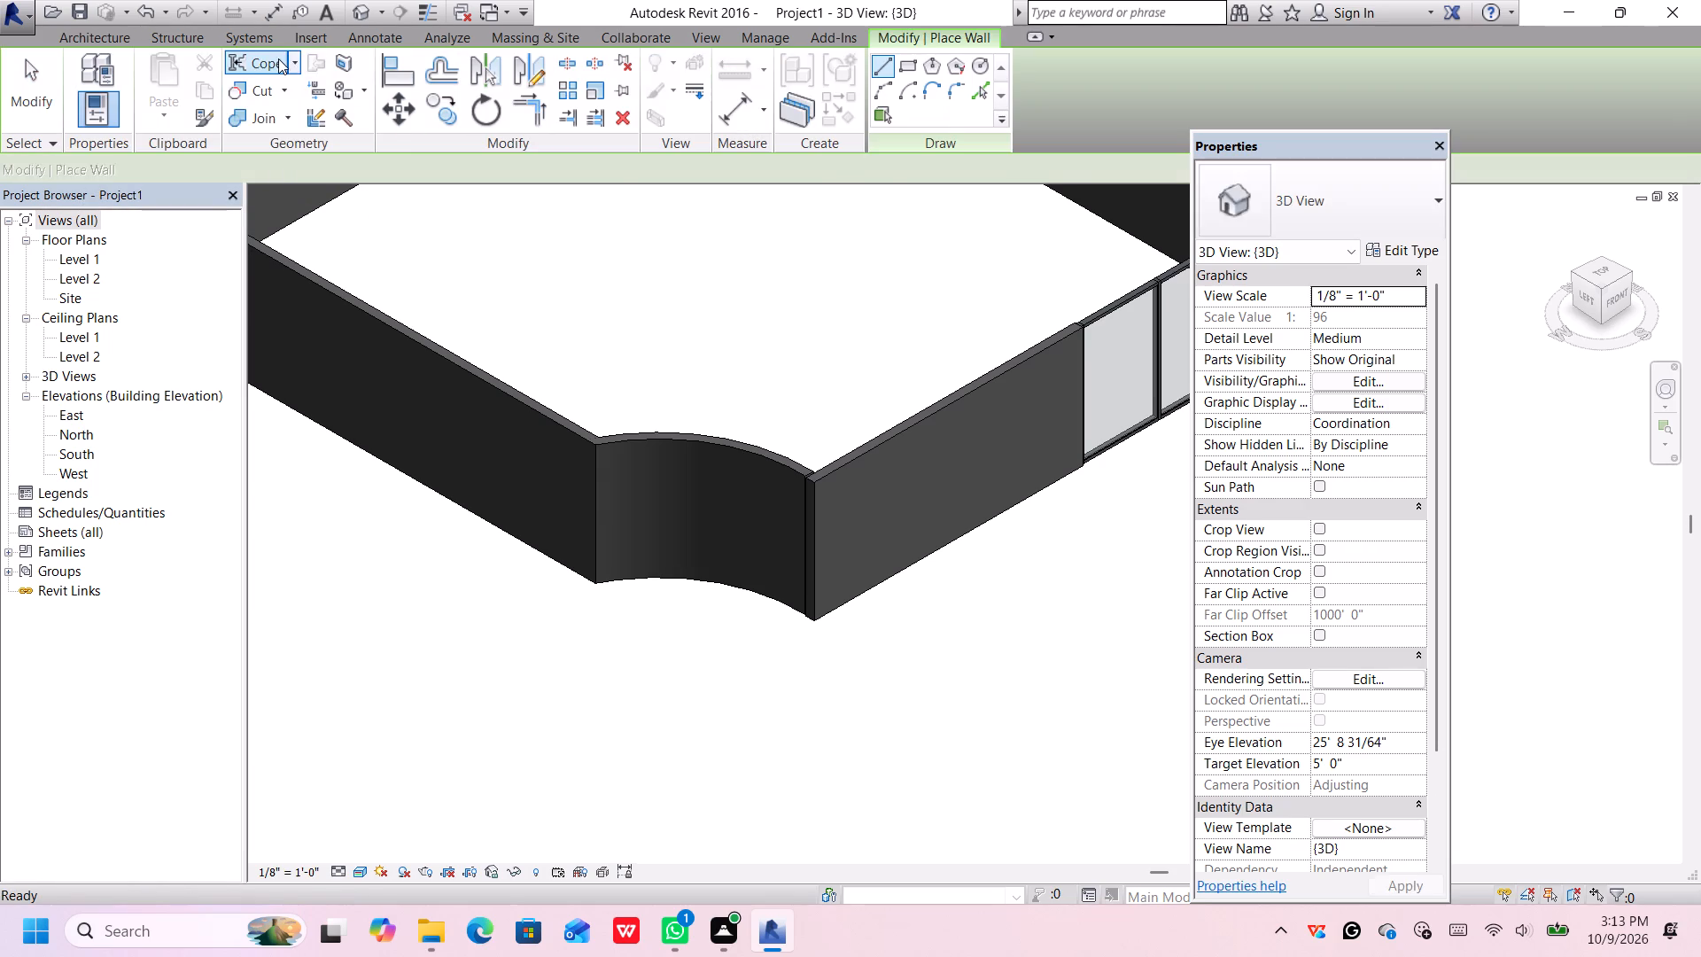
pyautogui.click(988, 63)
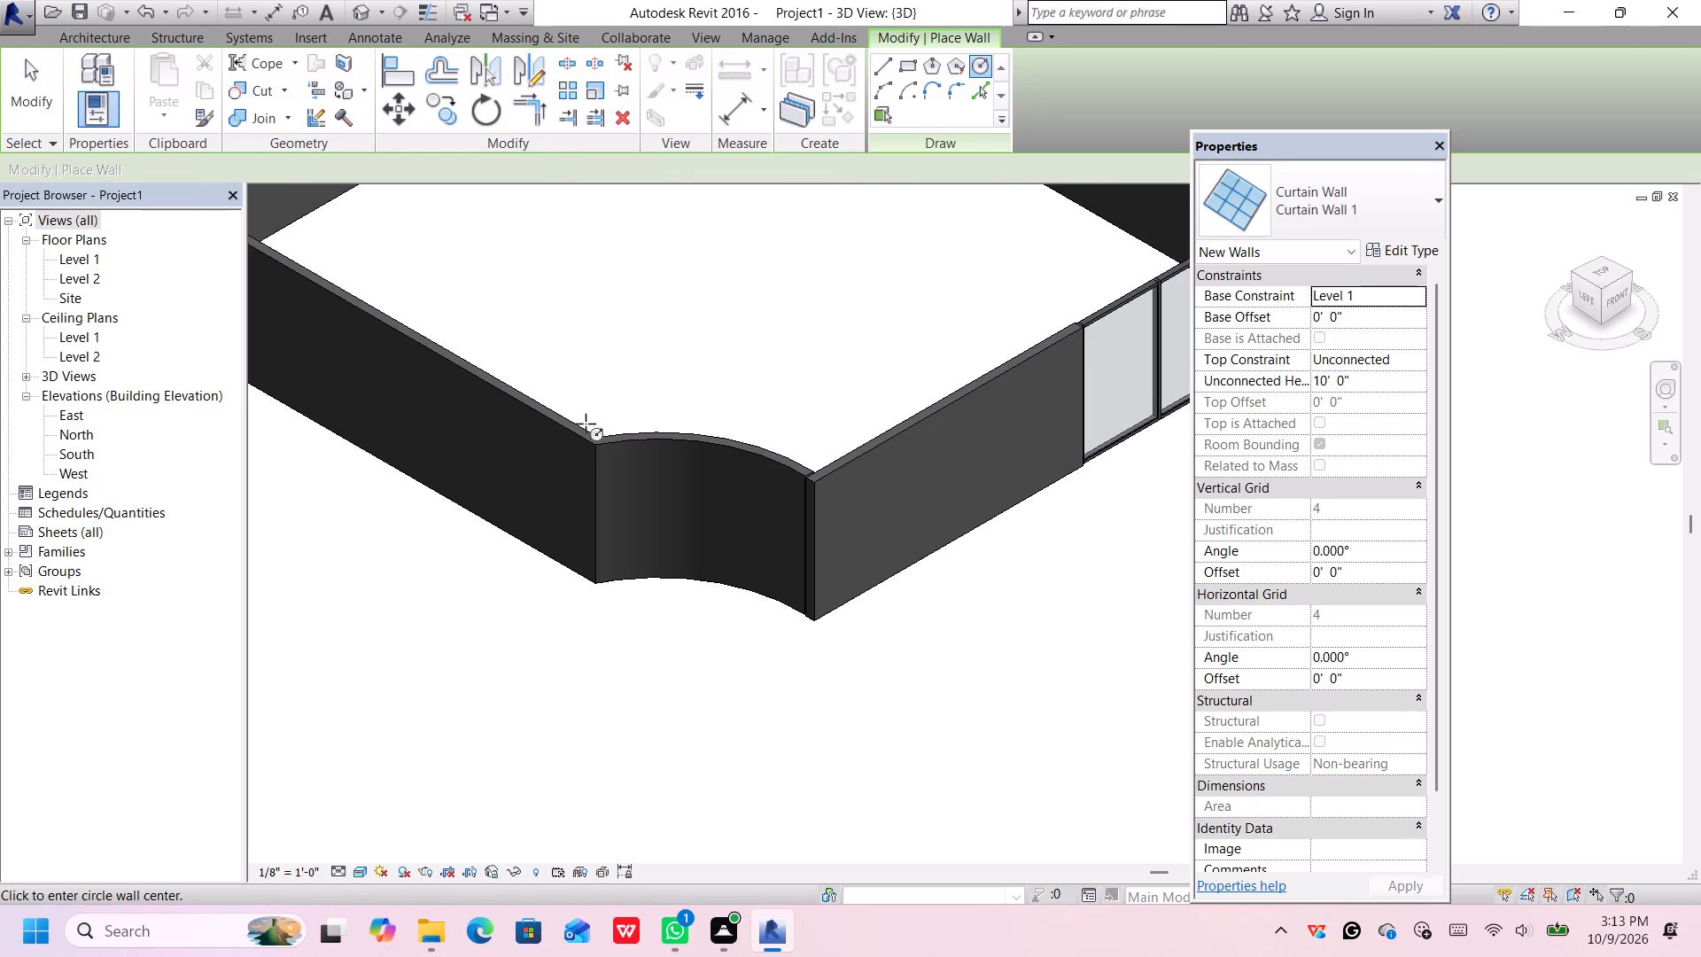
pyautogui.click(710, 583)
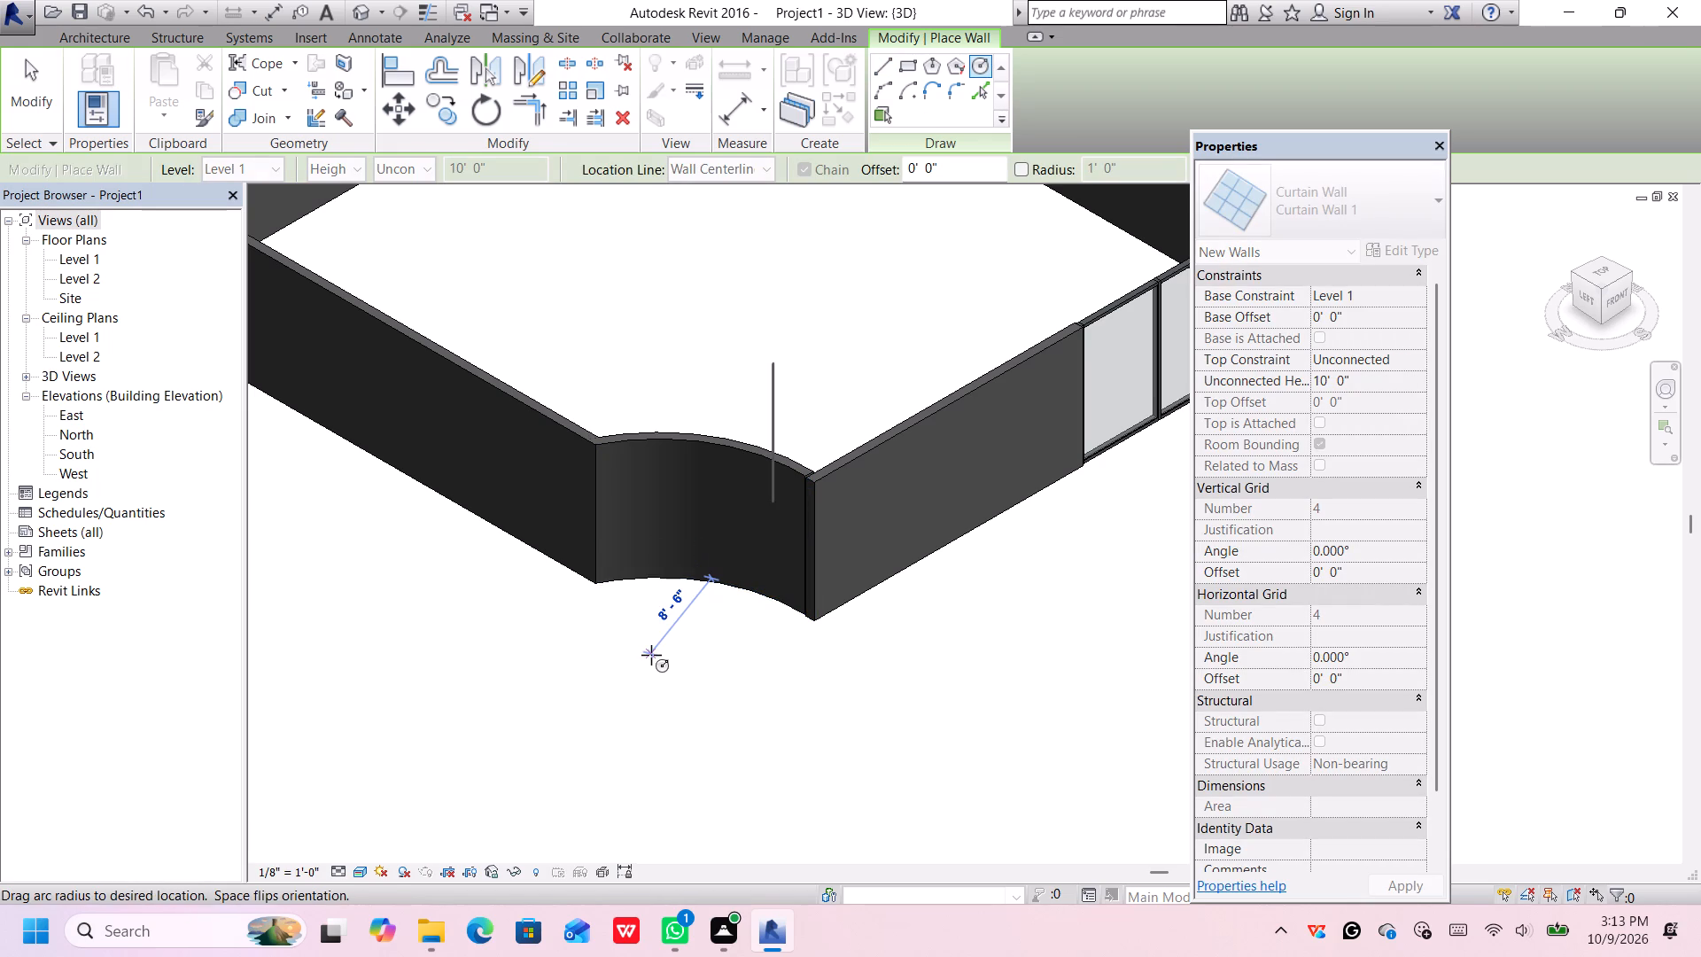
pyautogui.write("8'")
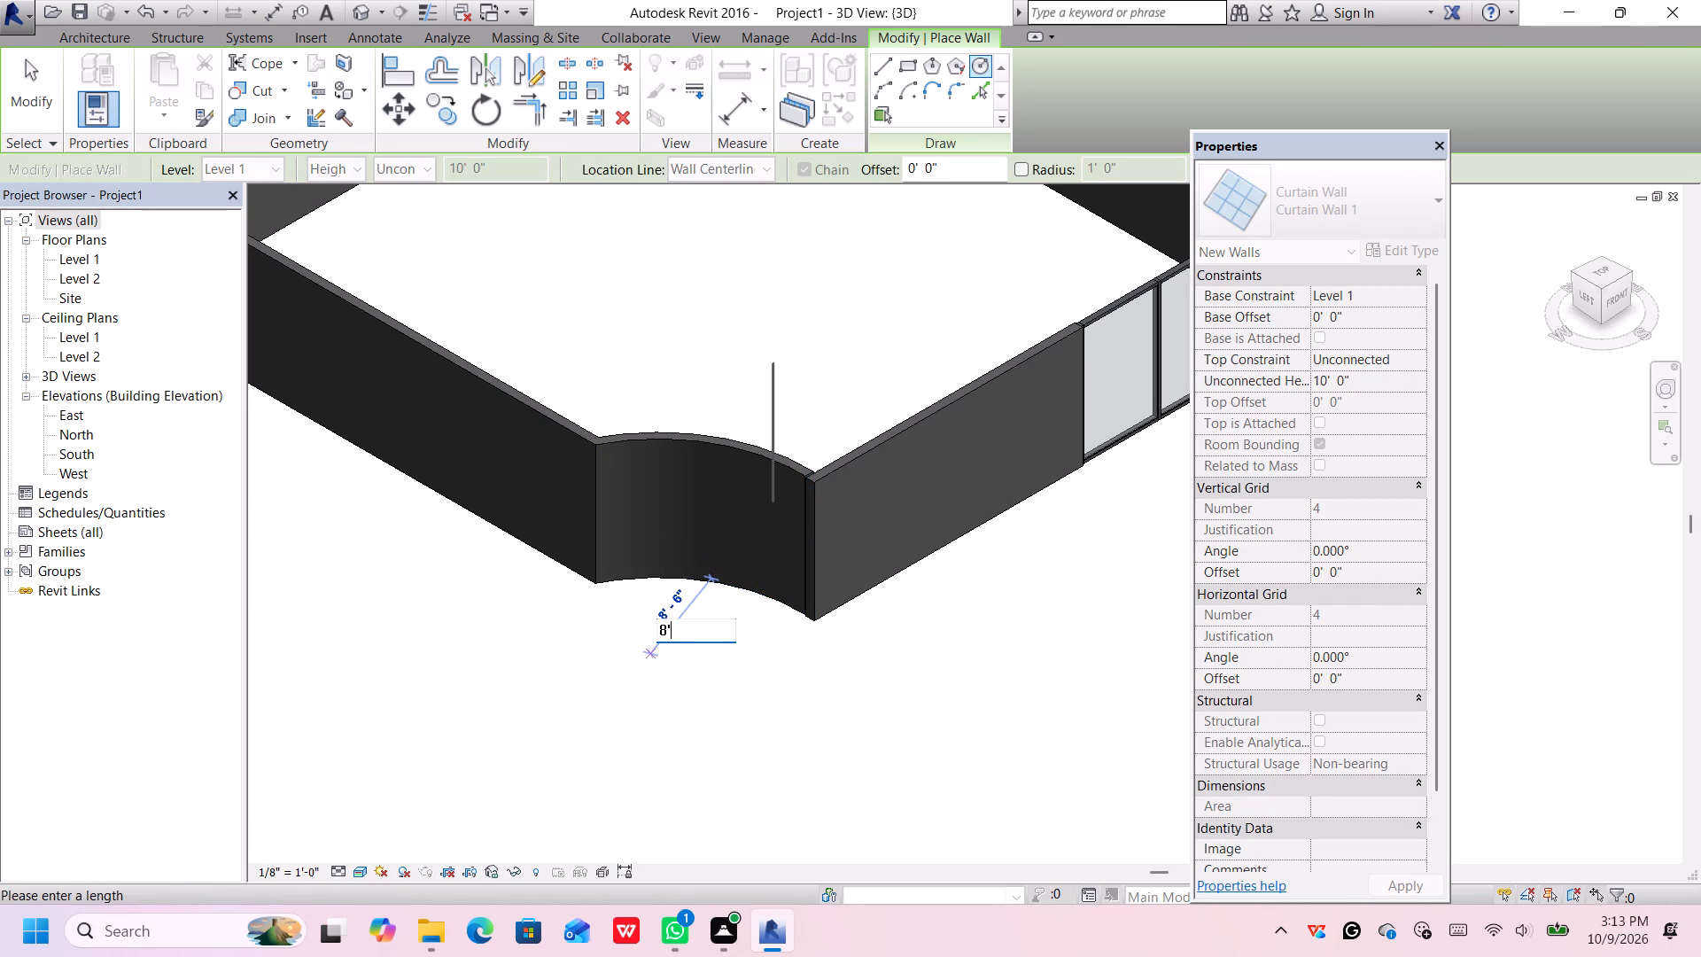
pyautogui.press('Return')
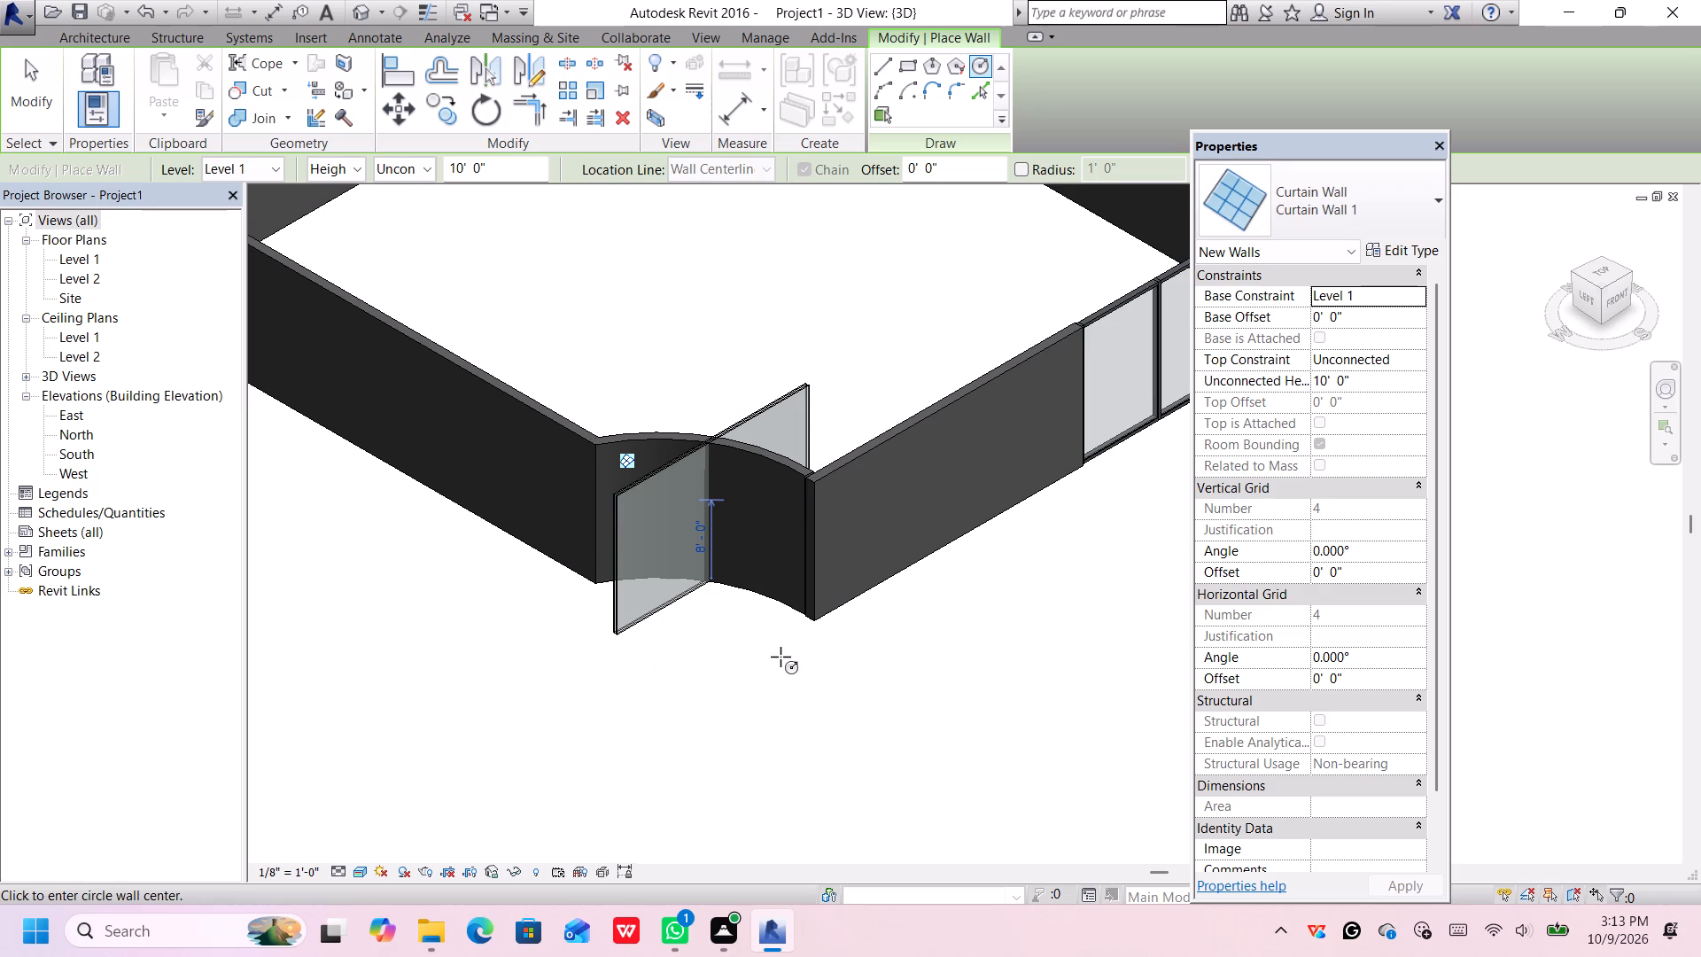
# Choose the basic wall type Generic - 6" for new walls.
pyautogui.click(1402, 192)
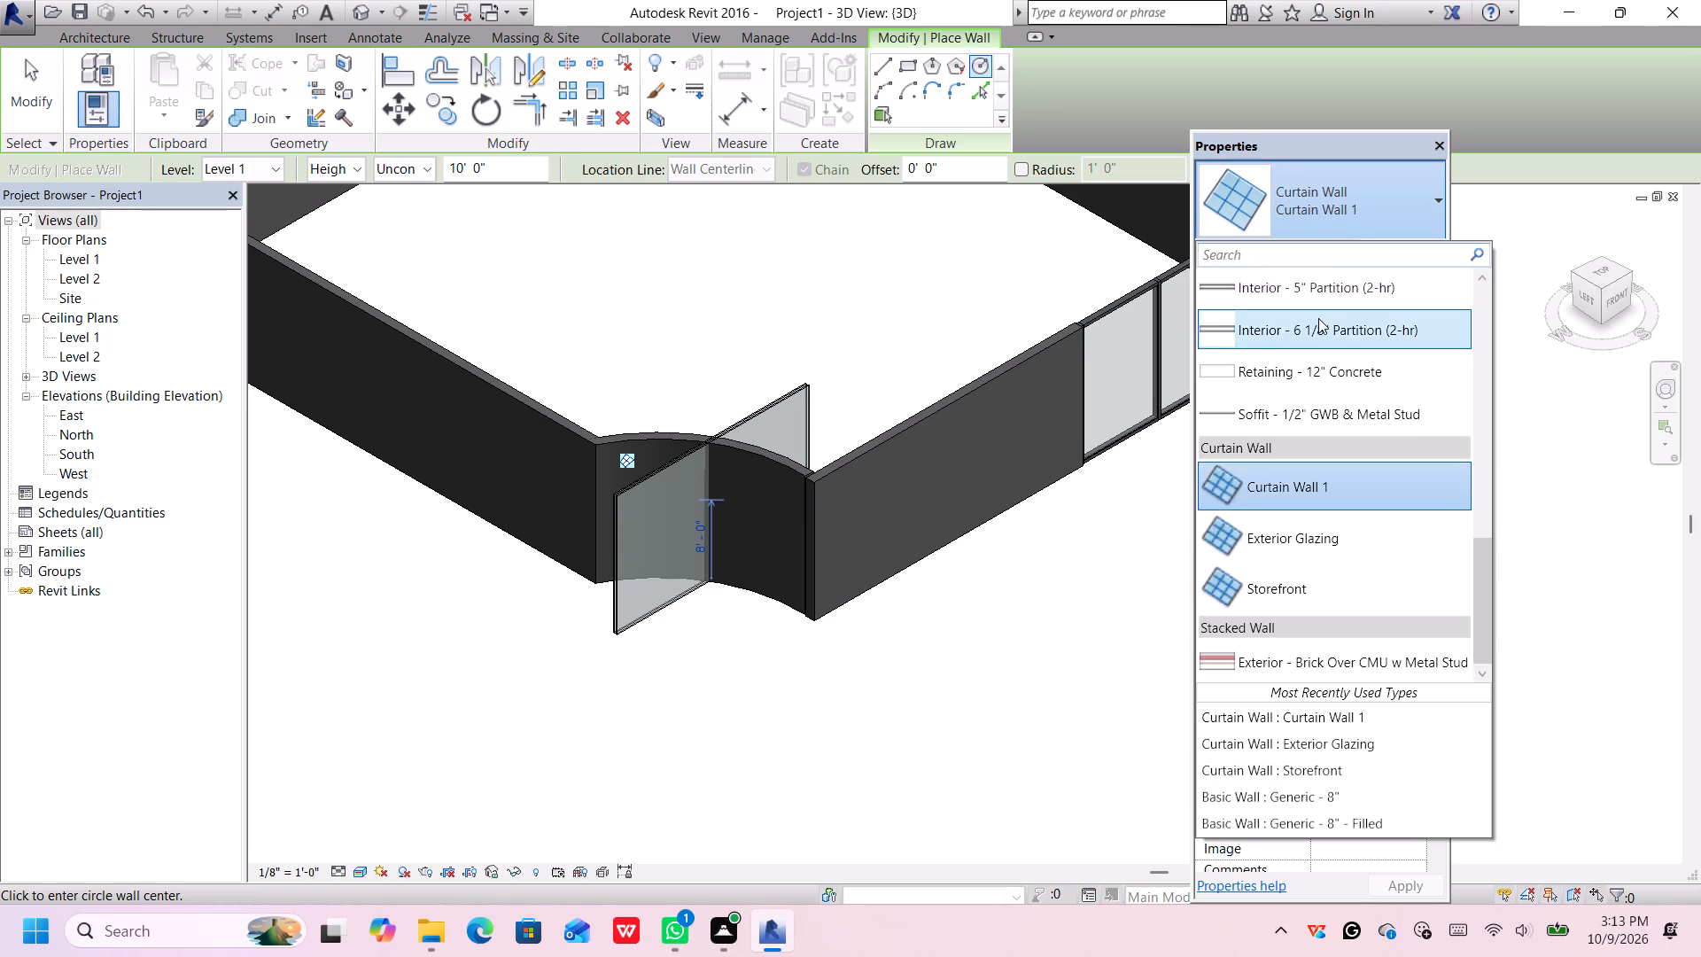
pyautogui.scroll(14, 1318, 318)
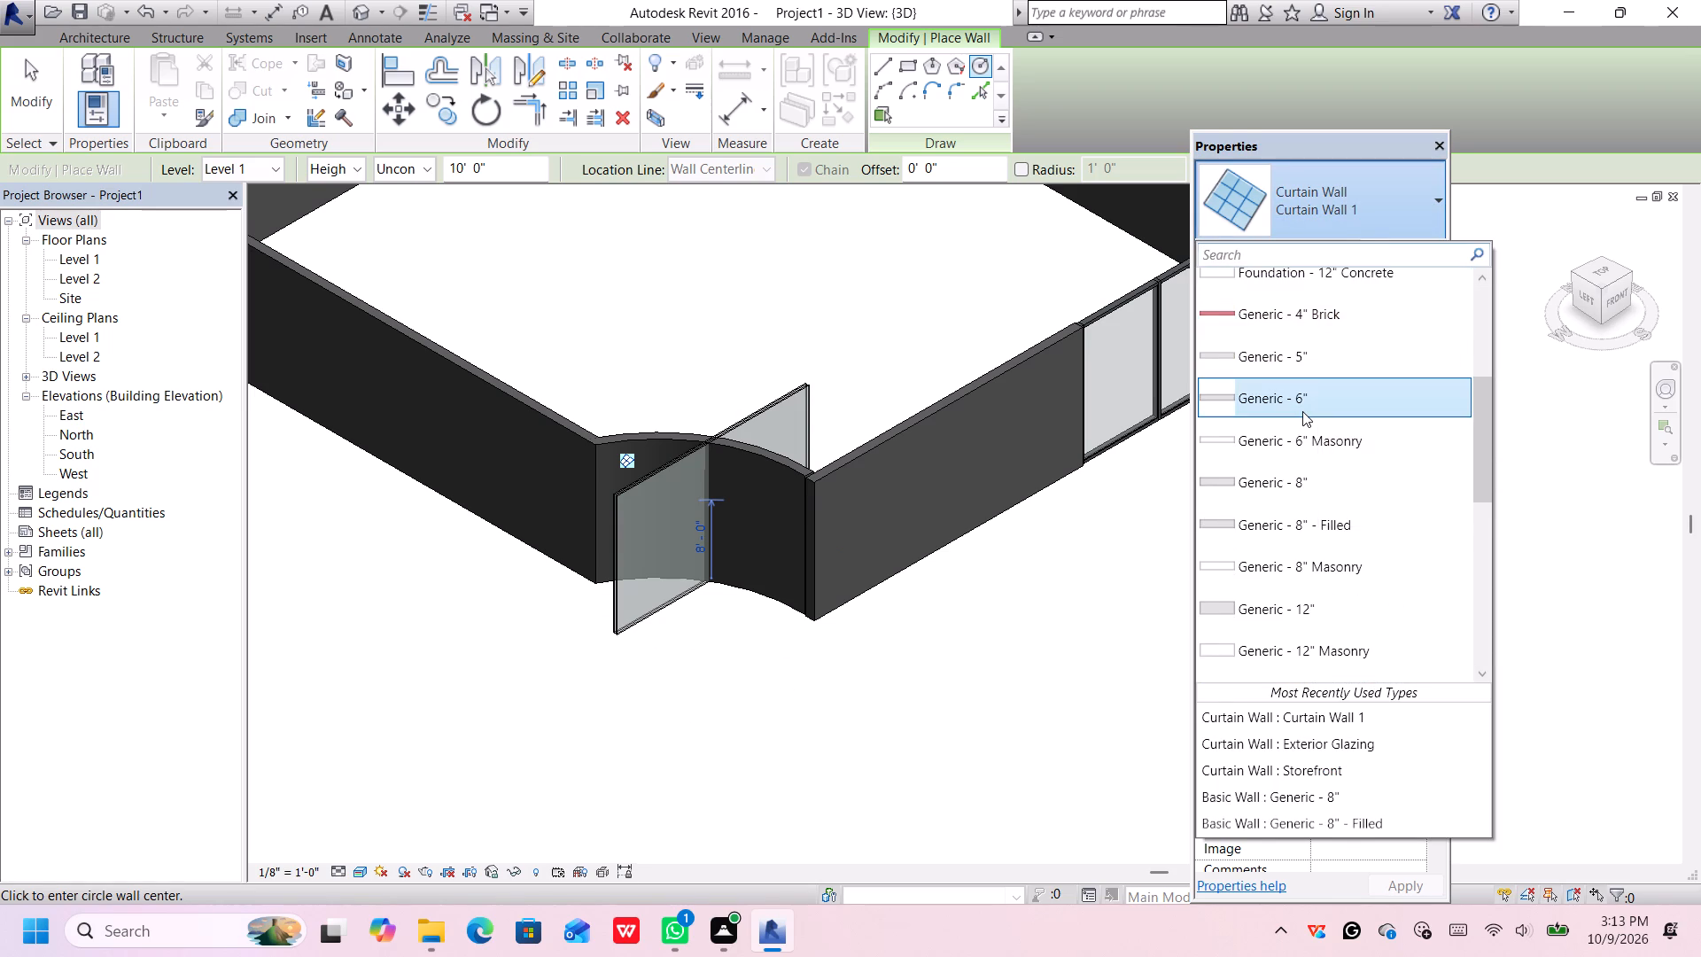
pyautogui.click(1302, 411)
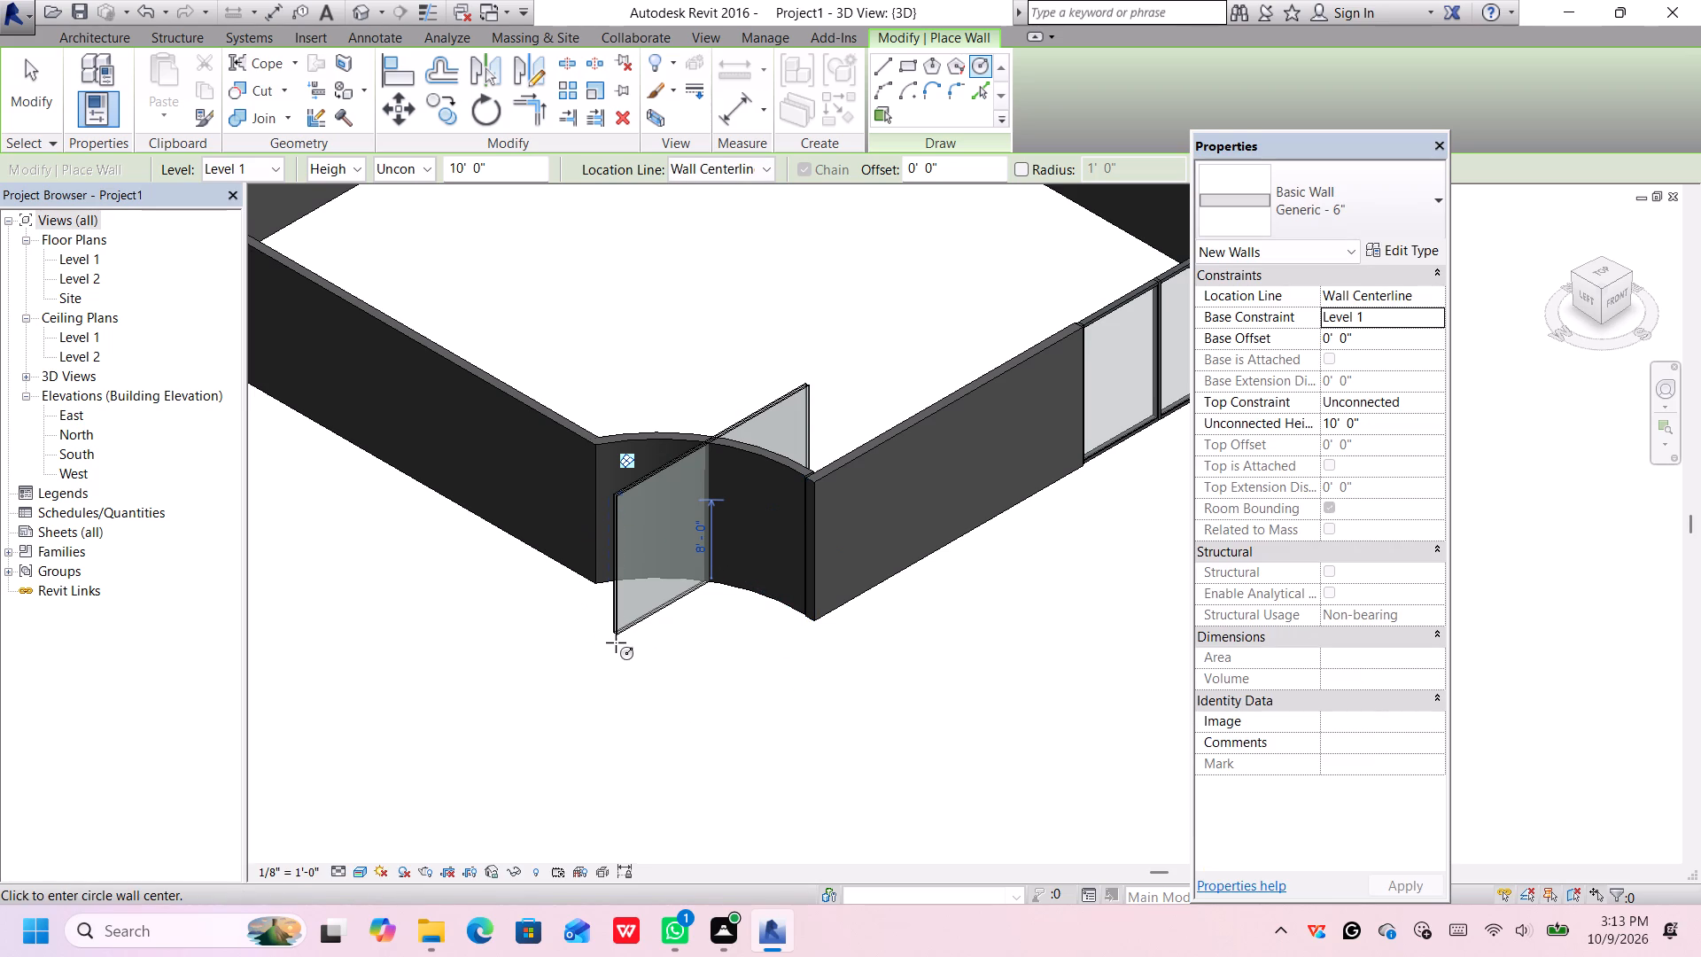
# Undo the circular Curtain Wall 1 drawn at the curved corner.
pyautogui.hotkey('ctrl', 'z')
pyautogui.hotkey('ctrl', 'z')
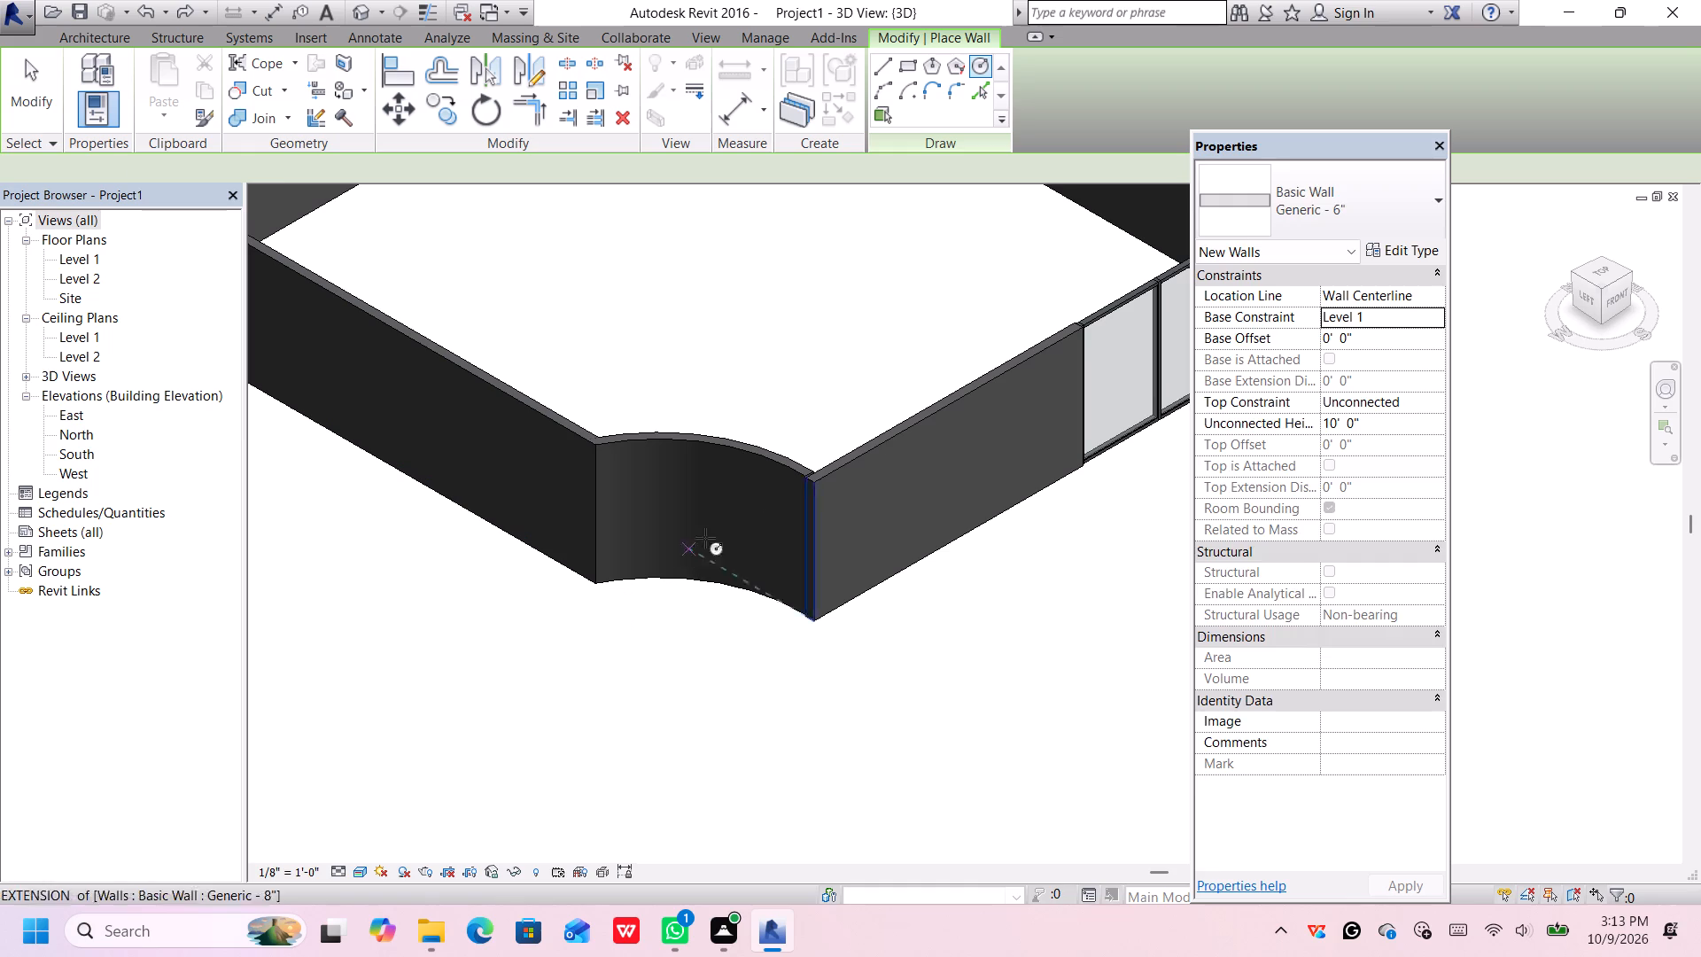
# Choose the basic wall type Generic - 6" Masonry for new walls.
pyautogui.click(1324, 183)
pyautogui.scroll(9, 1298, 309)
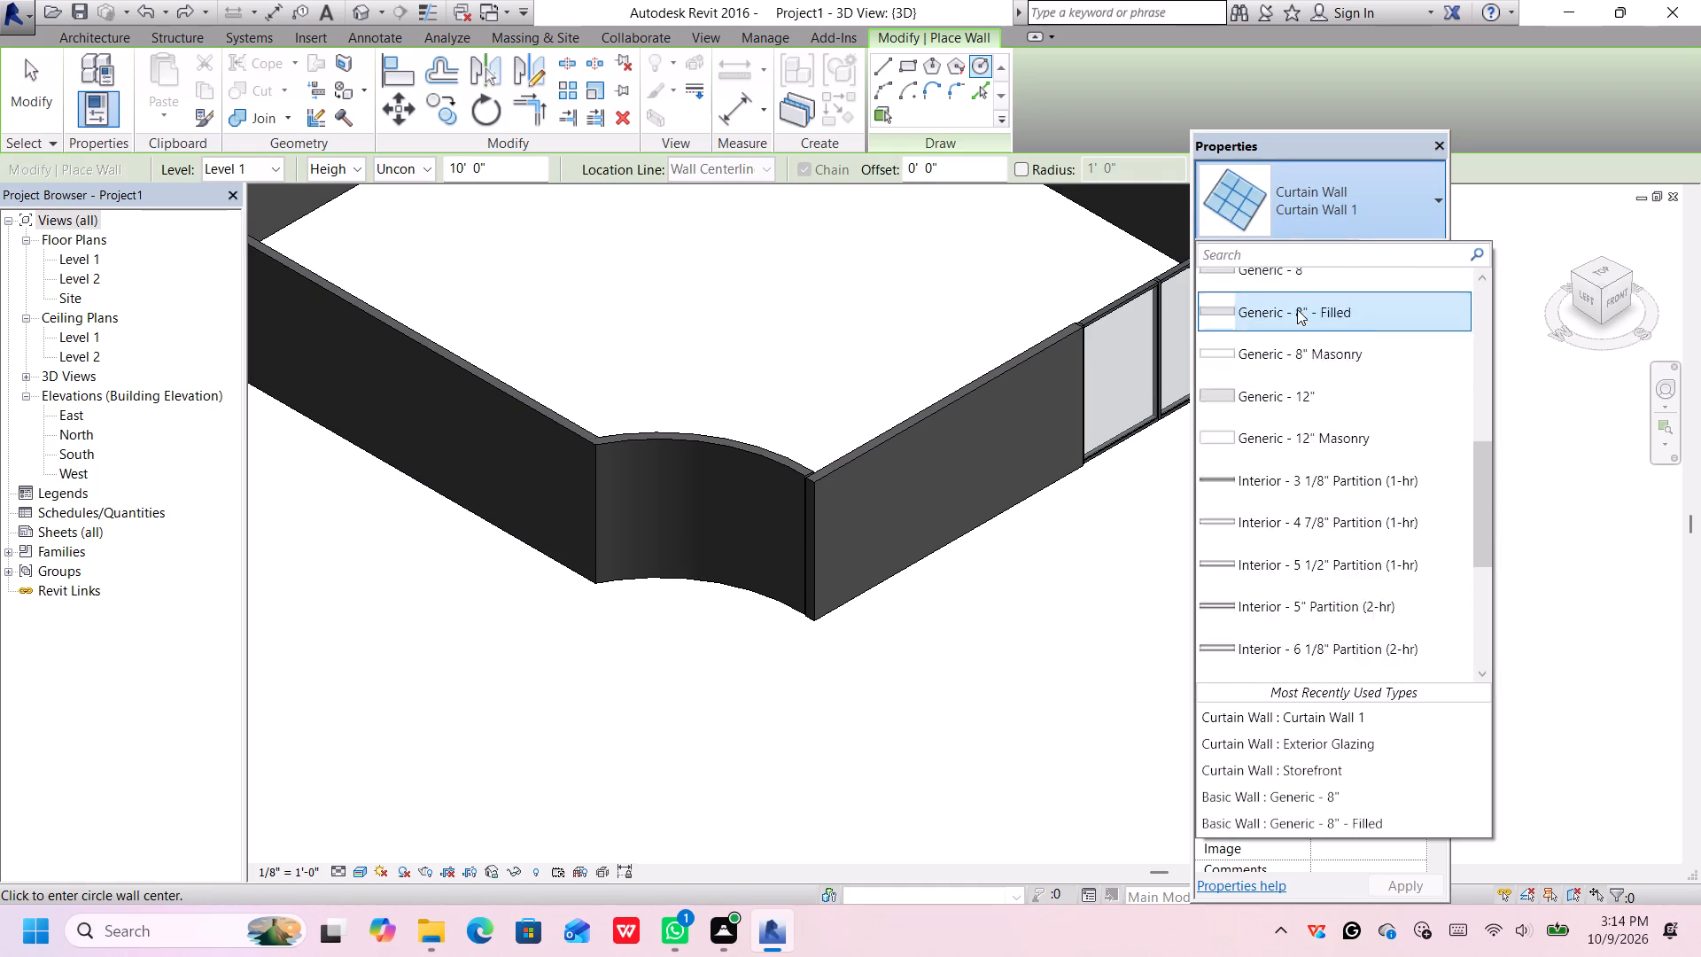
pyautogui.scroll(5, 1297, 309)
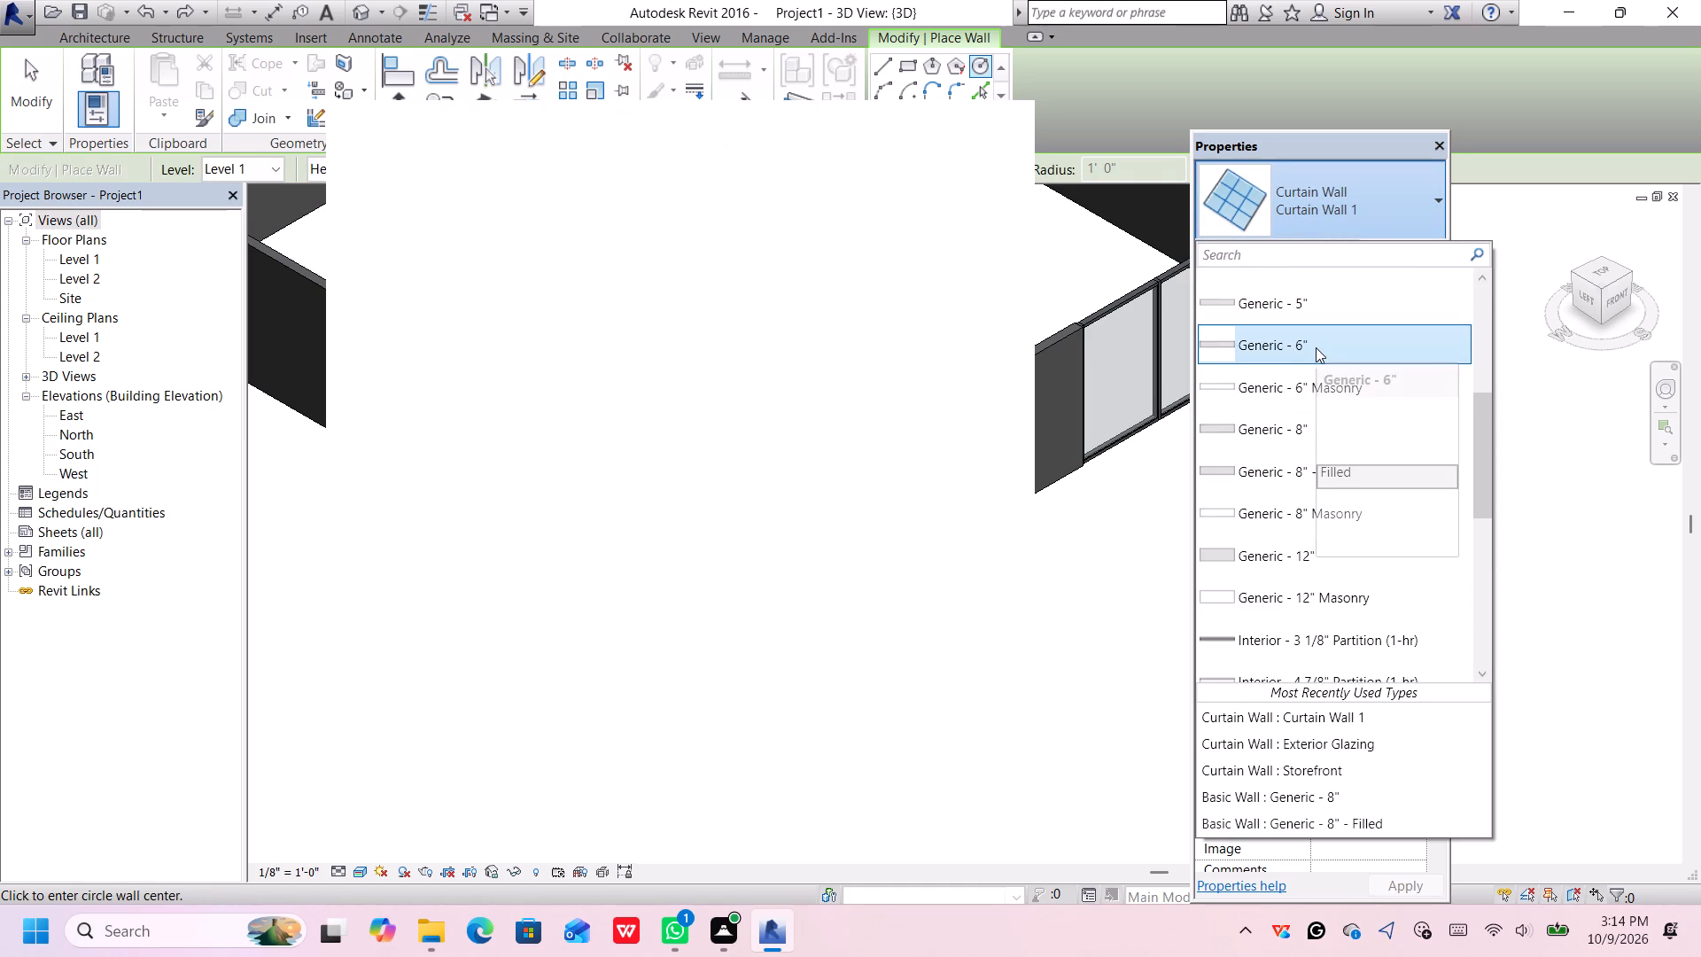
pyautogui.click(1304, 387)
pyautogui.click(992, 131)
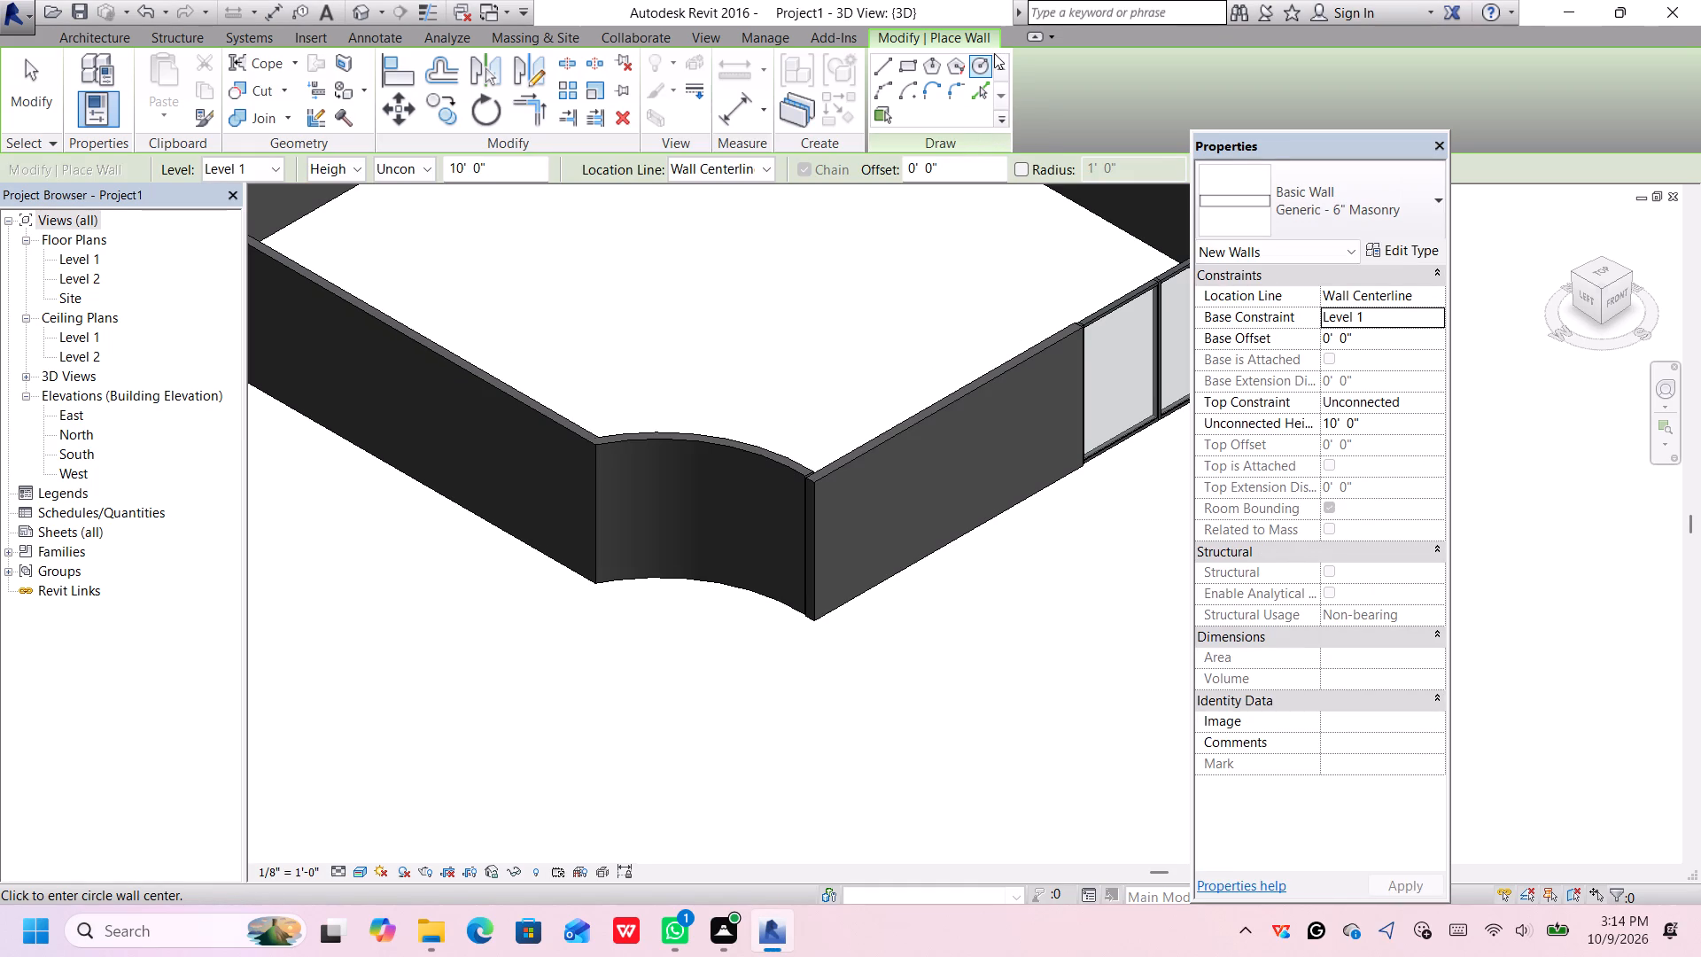
# Draw a circular Generic - 6" wall, 10' high with a radius of about 7', centred on the curved corner wall's base midpoint.
pyautogui.click(1410, 202)
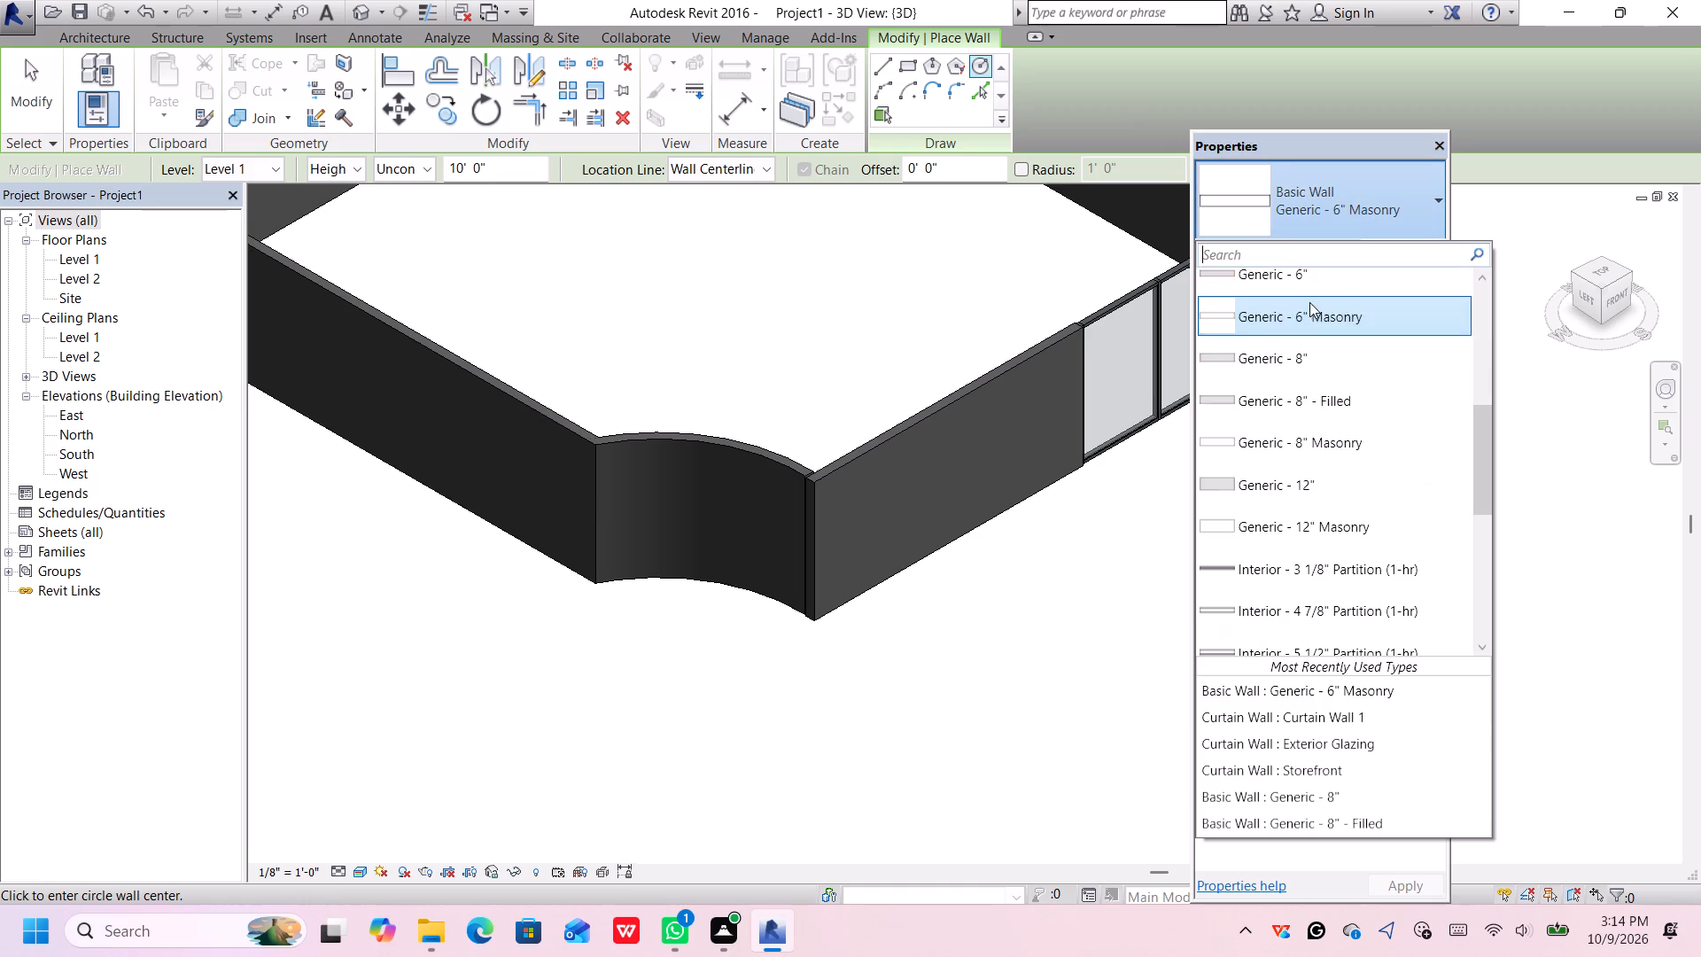
pyautogui.scroll(8, 1307, 325)
pyautogui.scroll(1, 1334, 425)
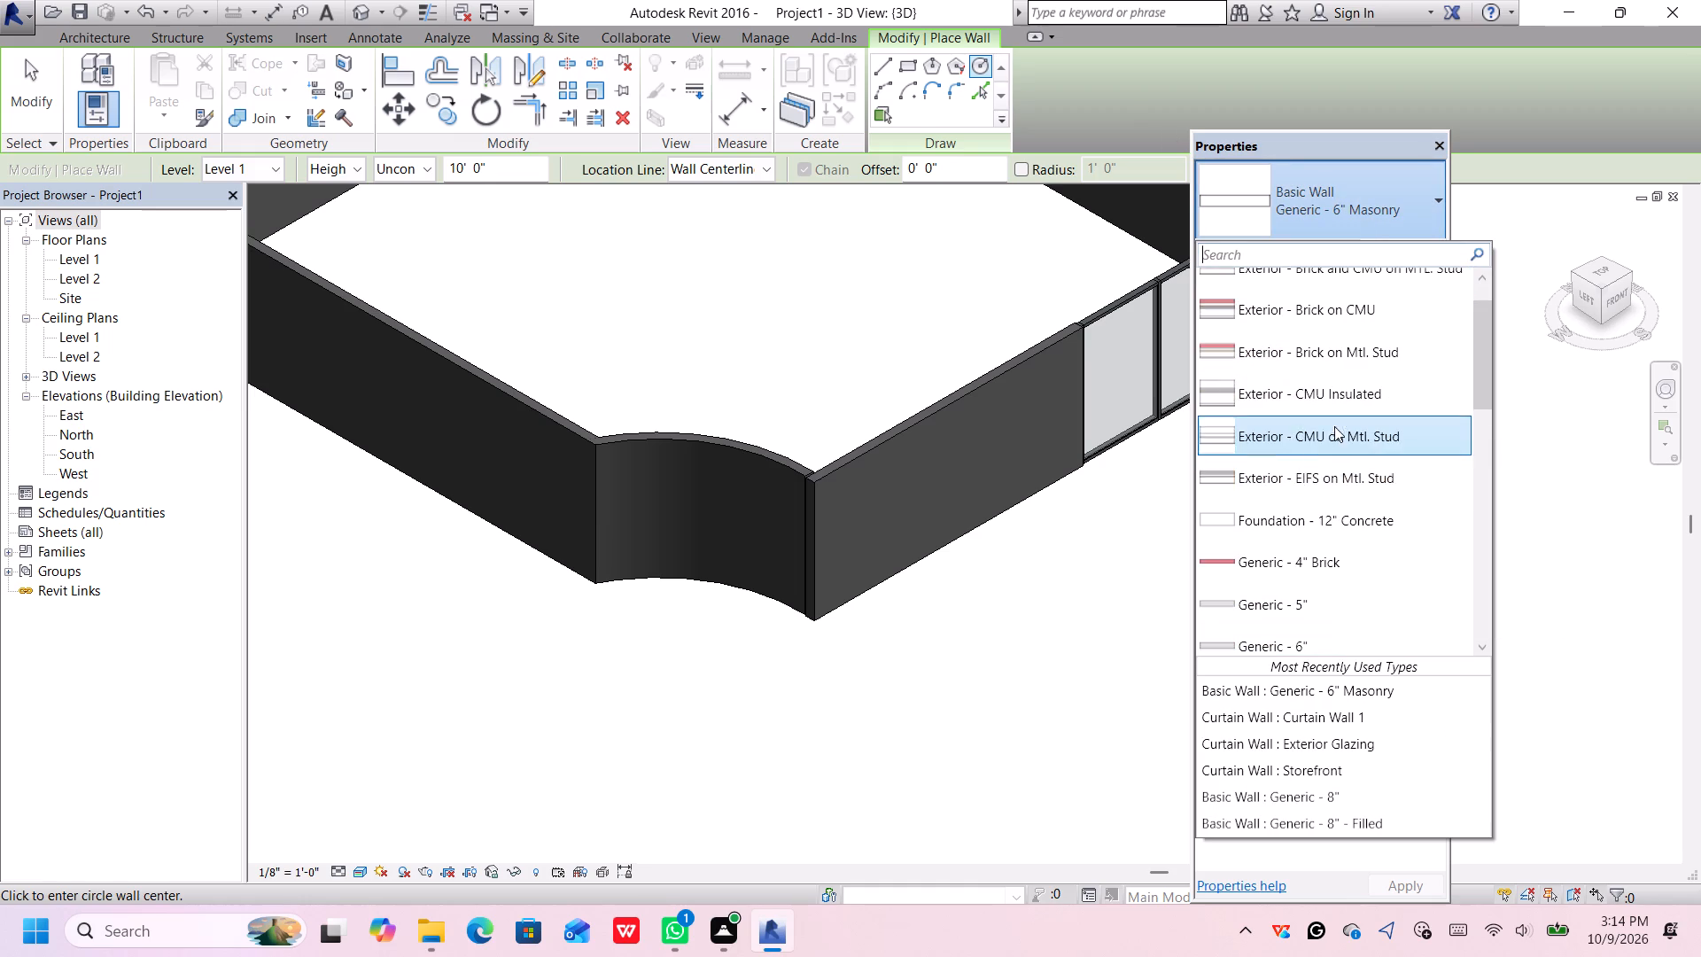
pyautogui.scroll(-1, 1310, 479)
pyautogui.click(1290, 600)
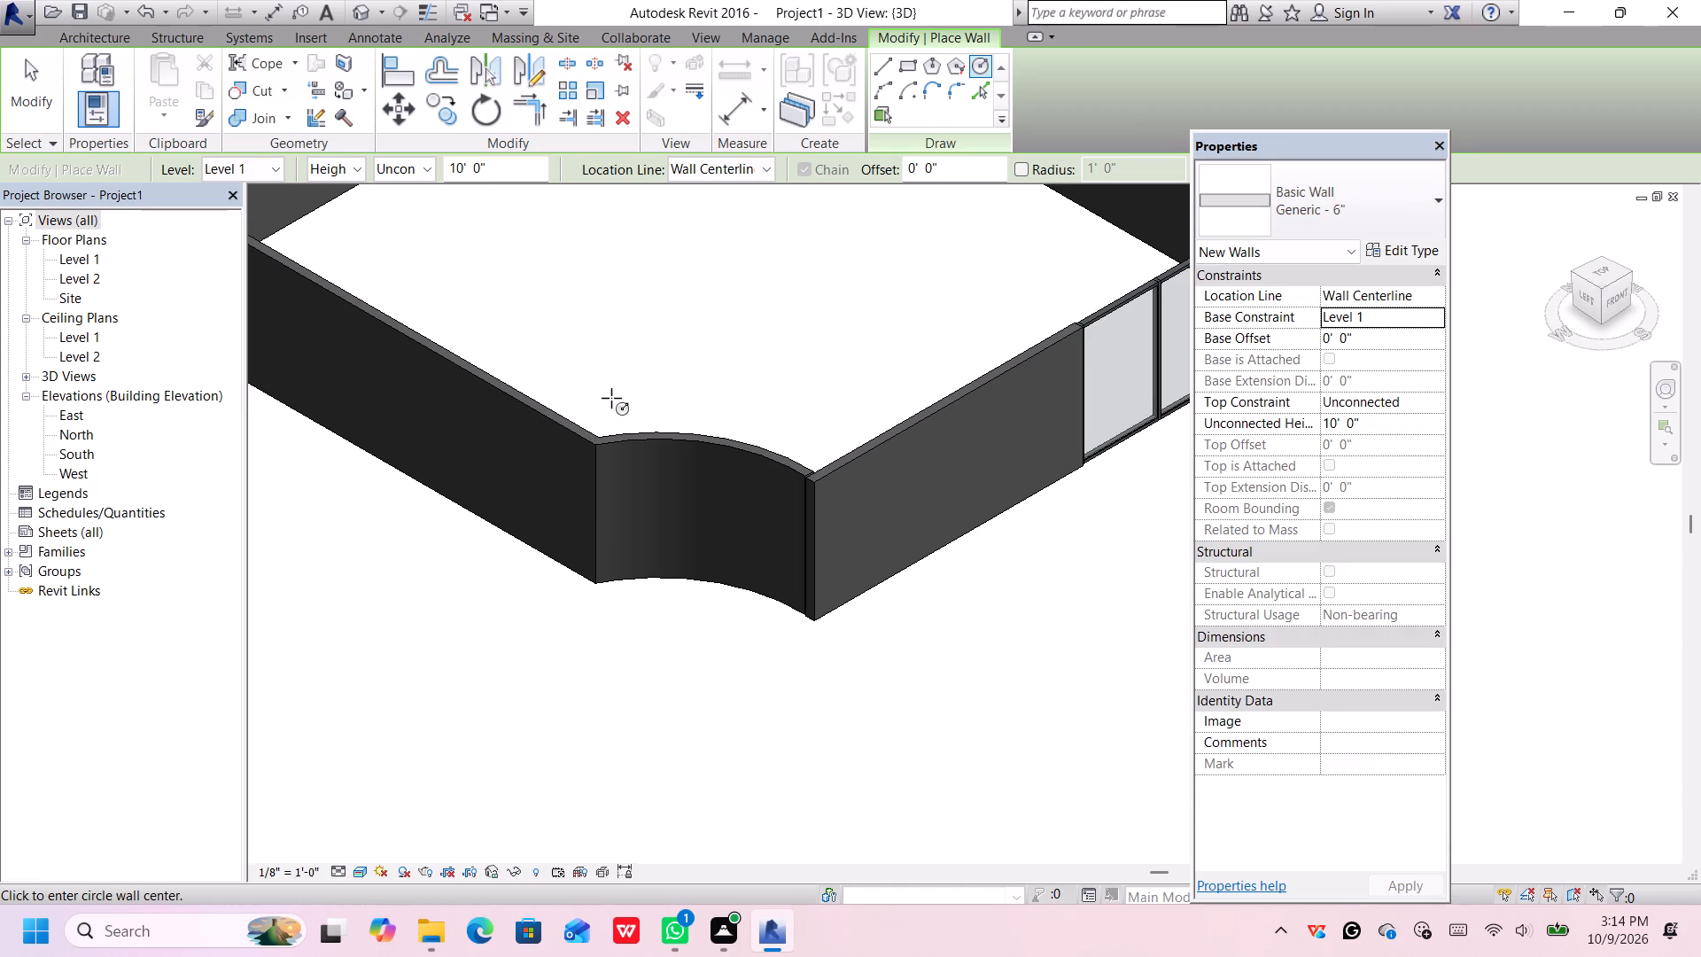
pyautogui.click(708, 582)
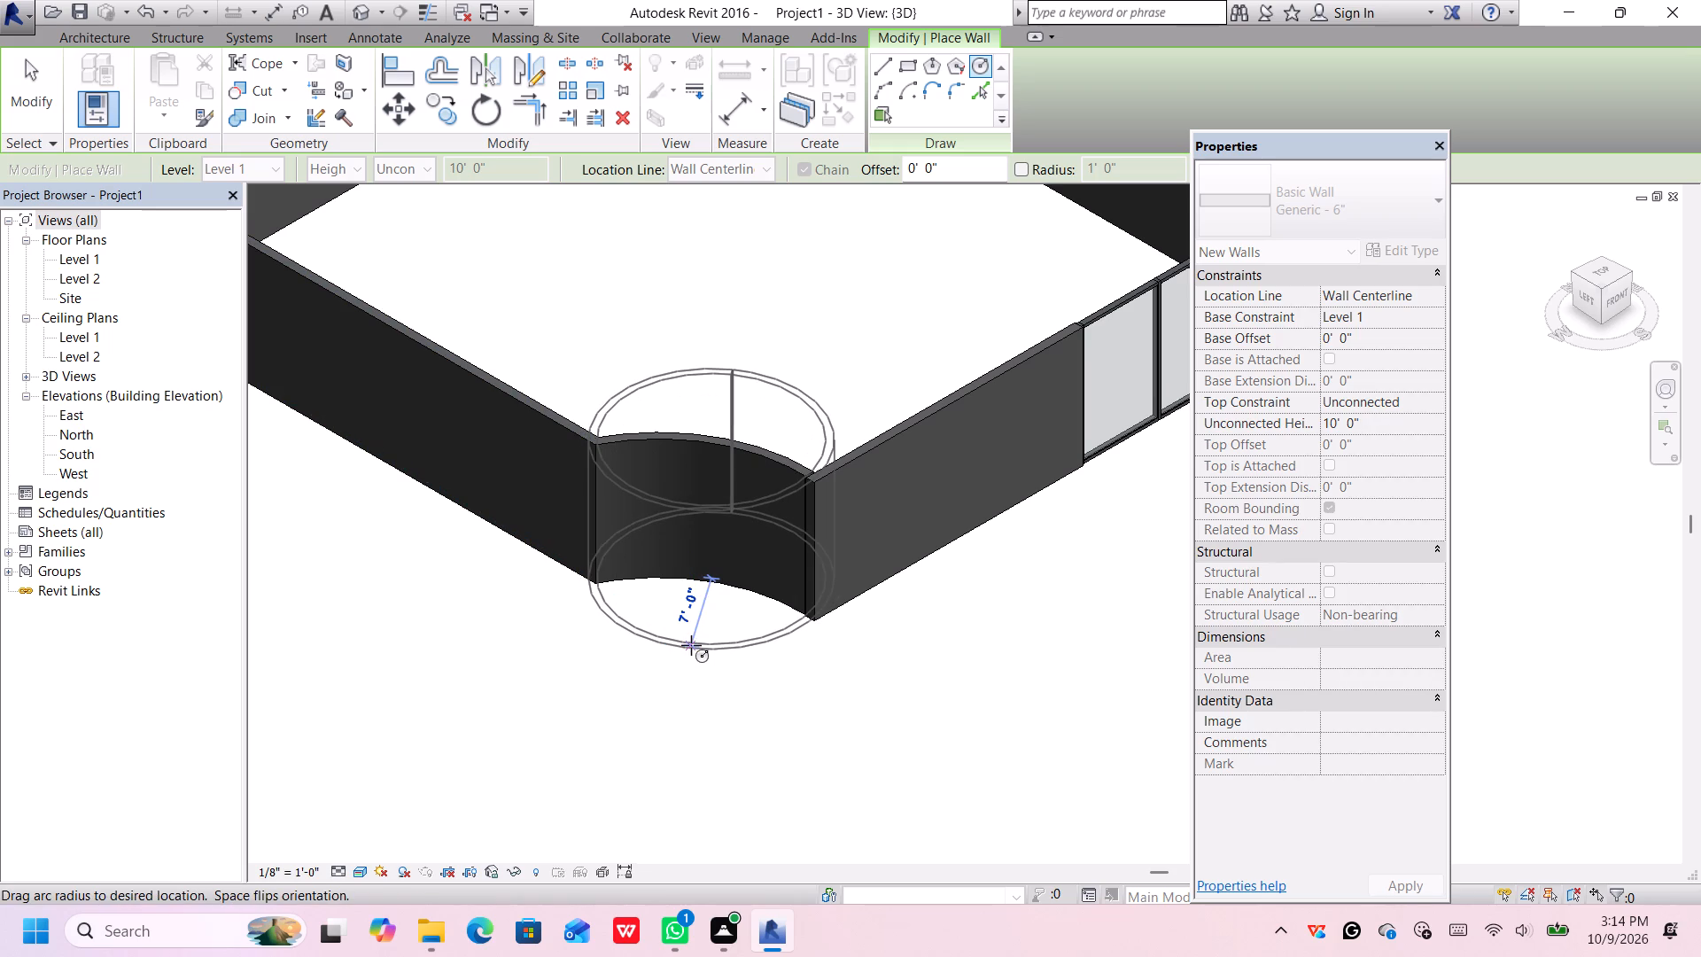
pyautogui.click(691, 645)
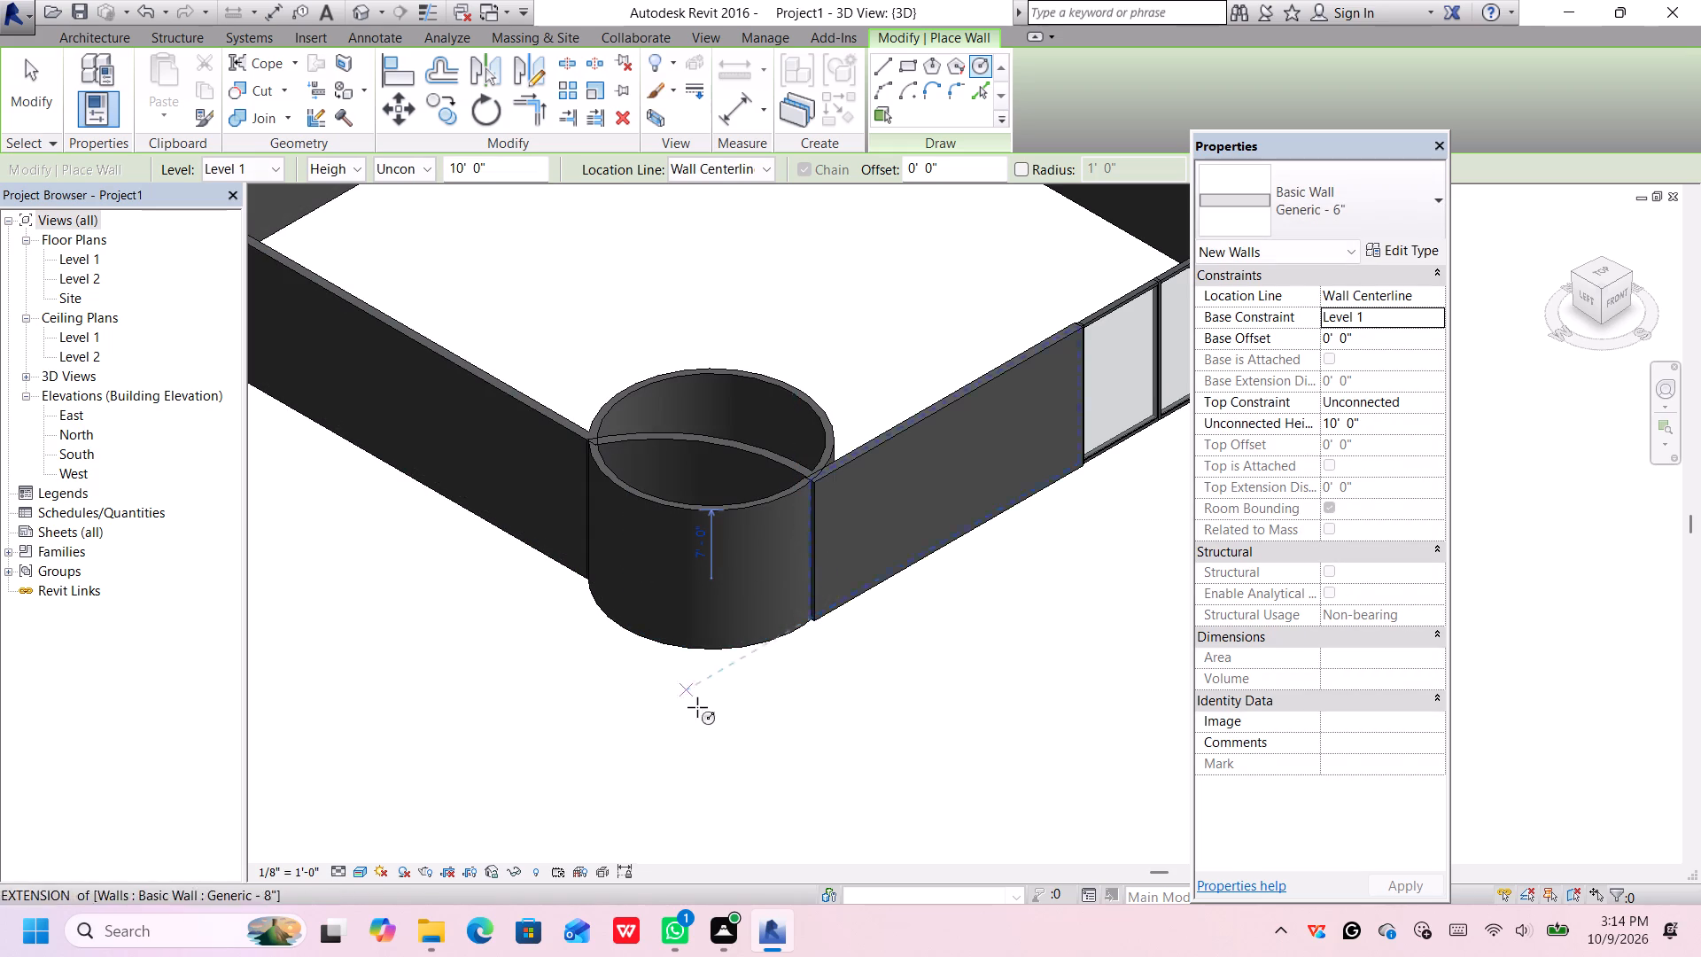
pyautogui.press('Down')
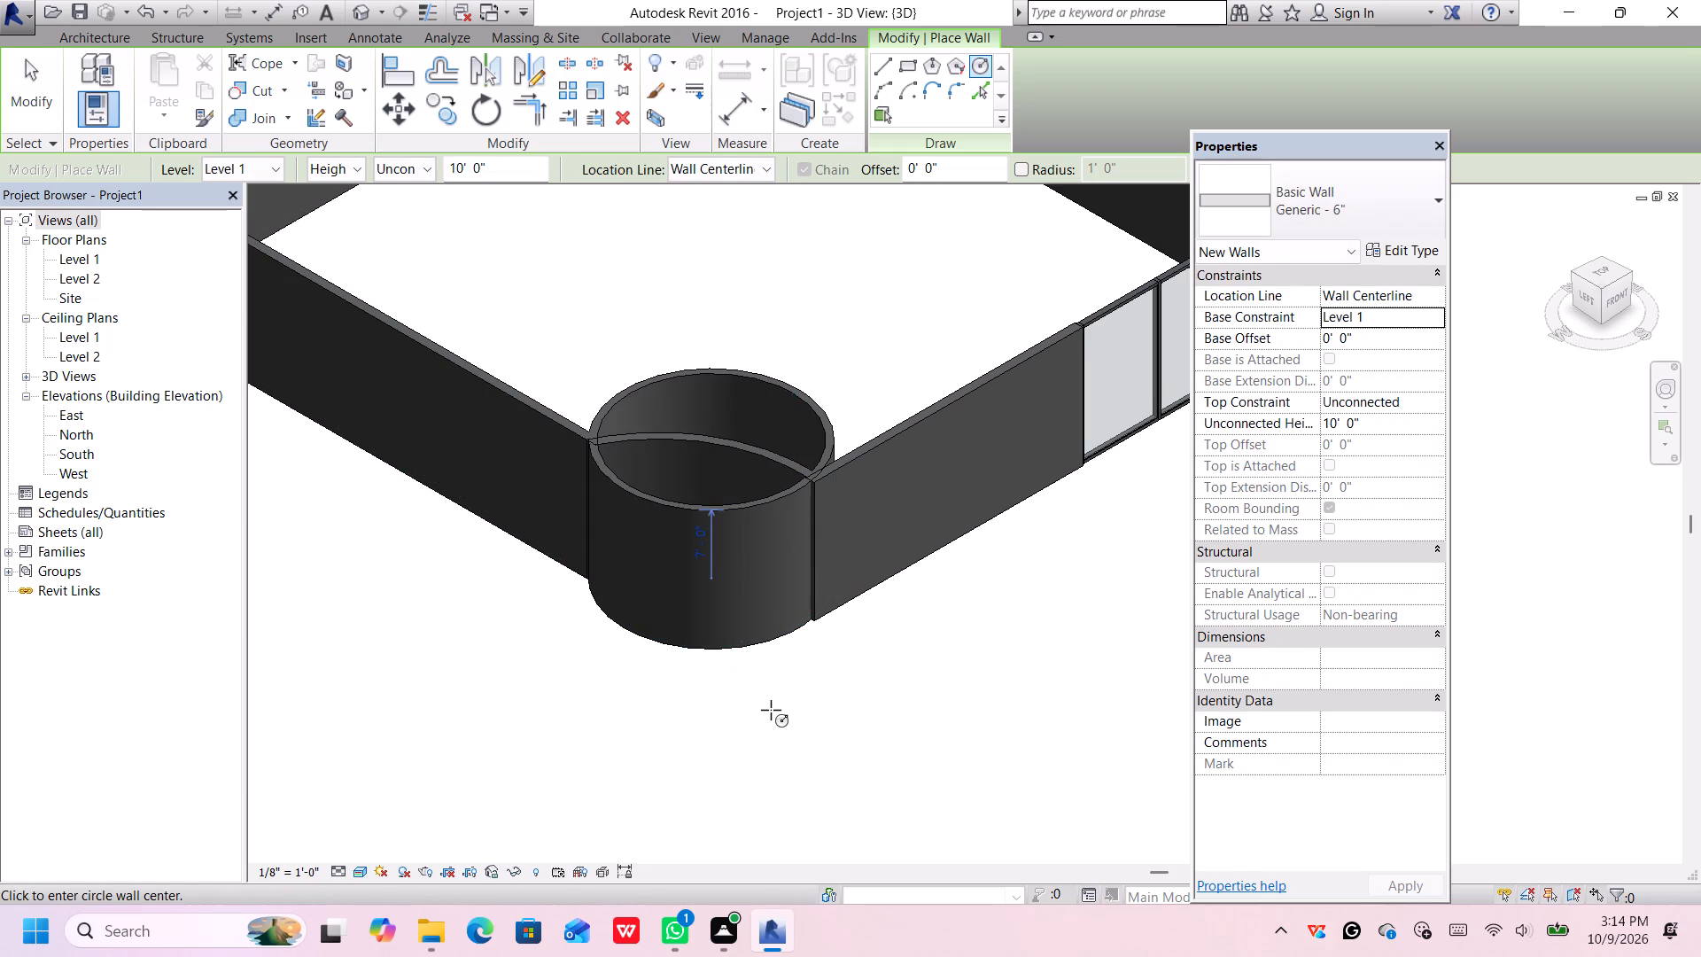
pyautogui.press('Down')
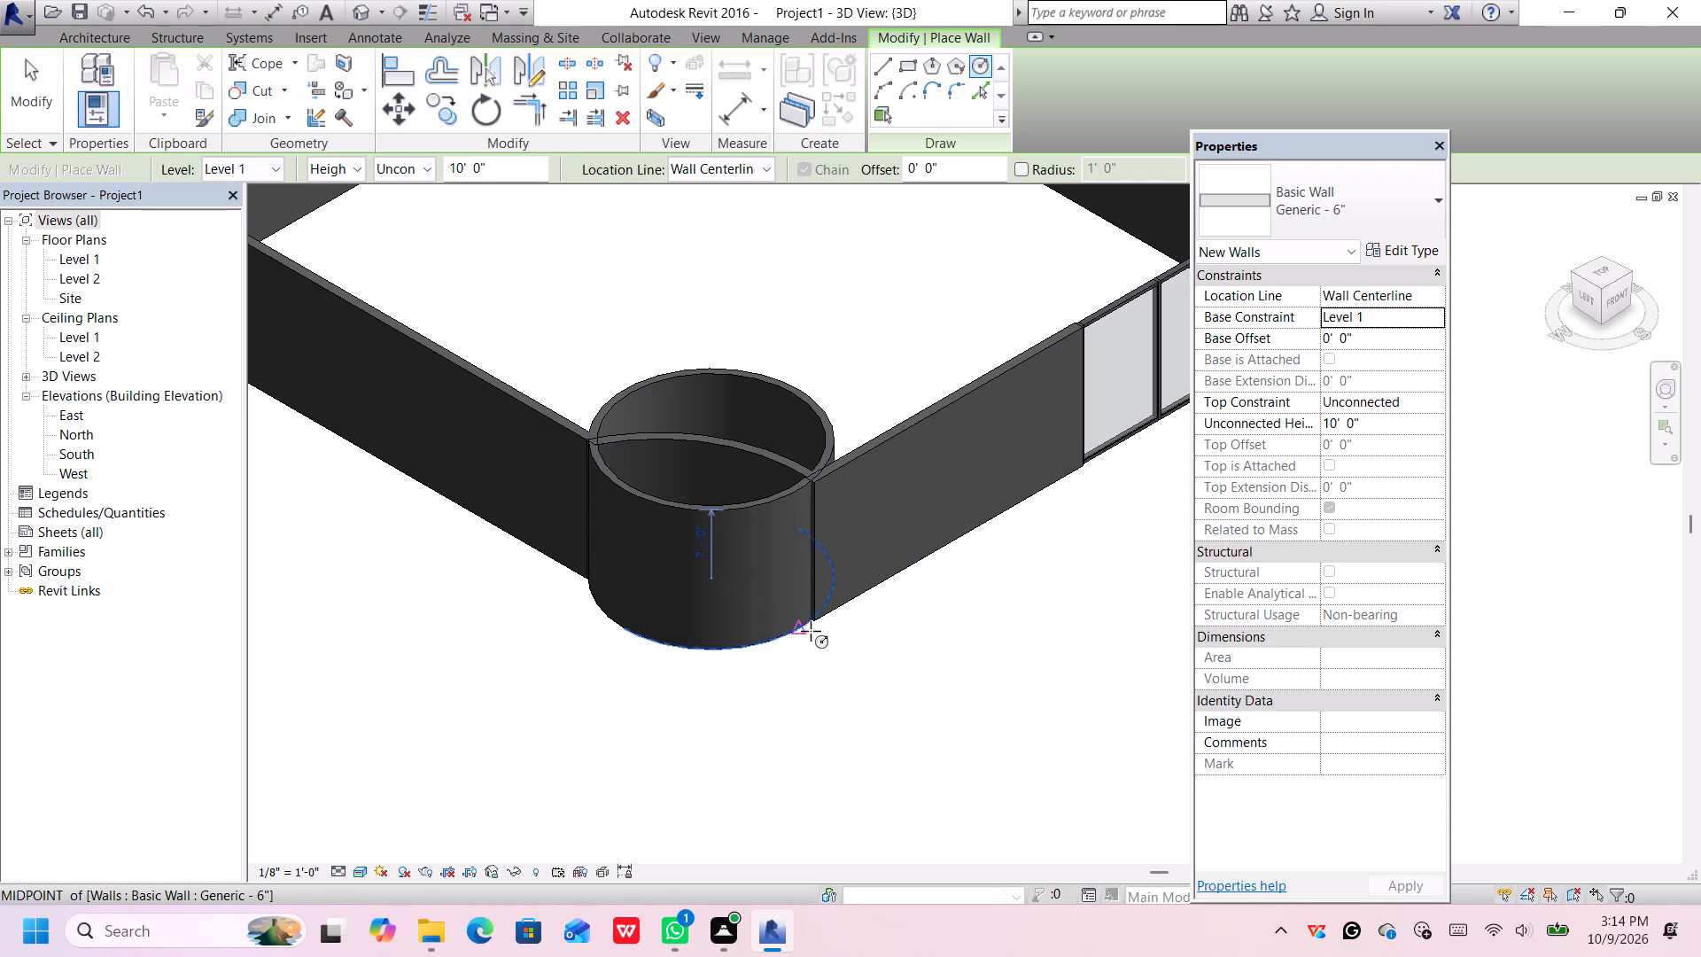
pyautogui.press('Escape')
pyautogui.press('Escape')
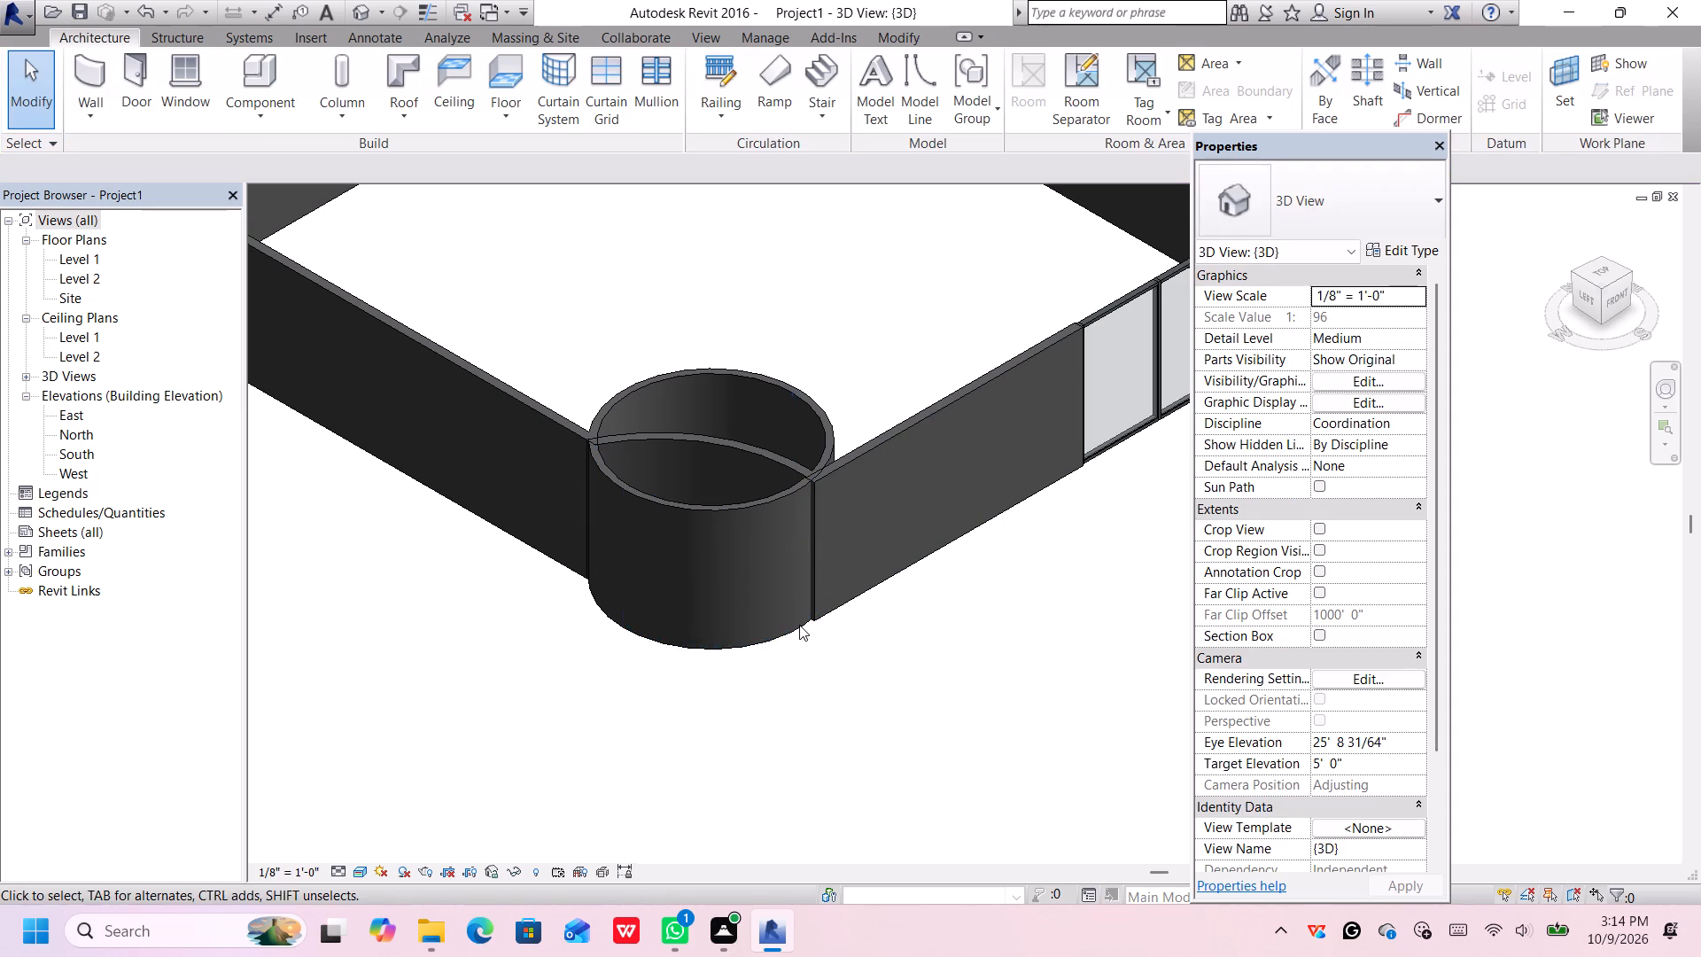
# Select both halves of the circular Generic - 6" wall and try nudging them slightly away from the curved corner wall.
pyautogui.click(773, 634)
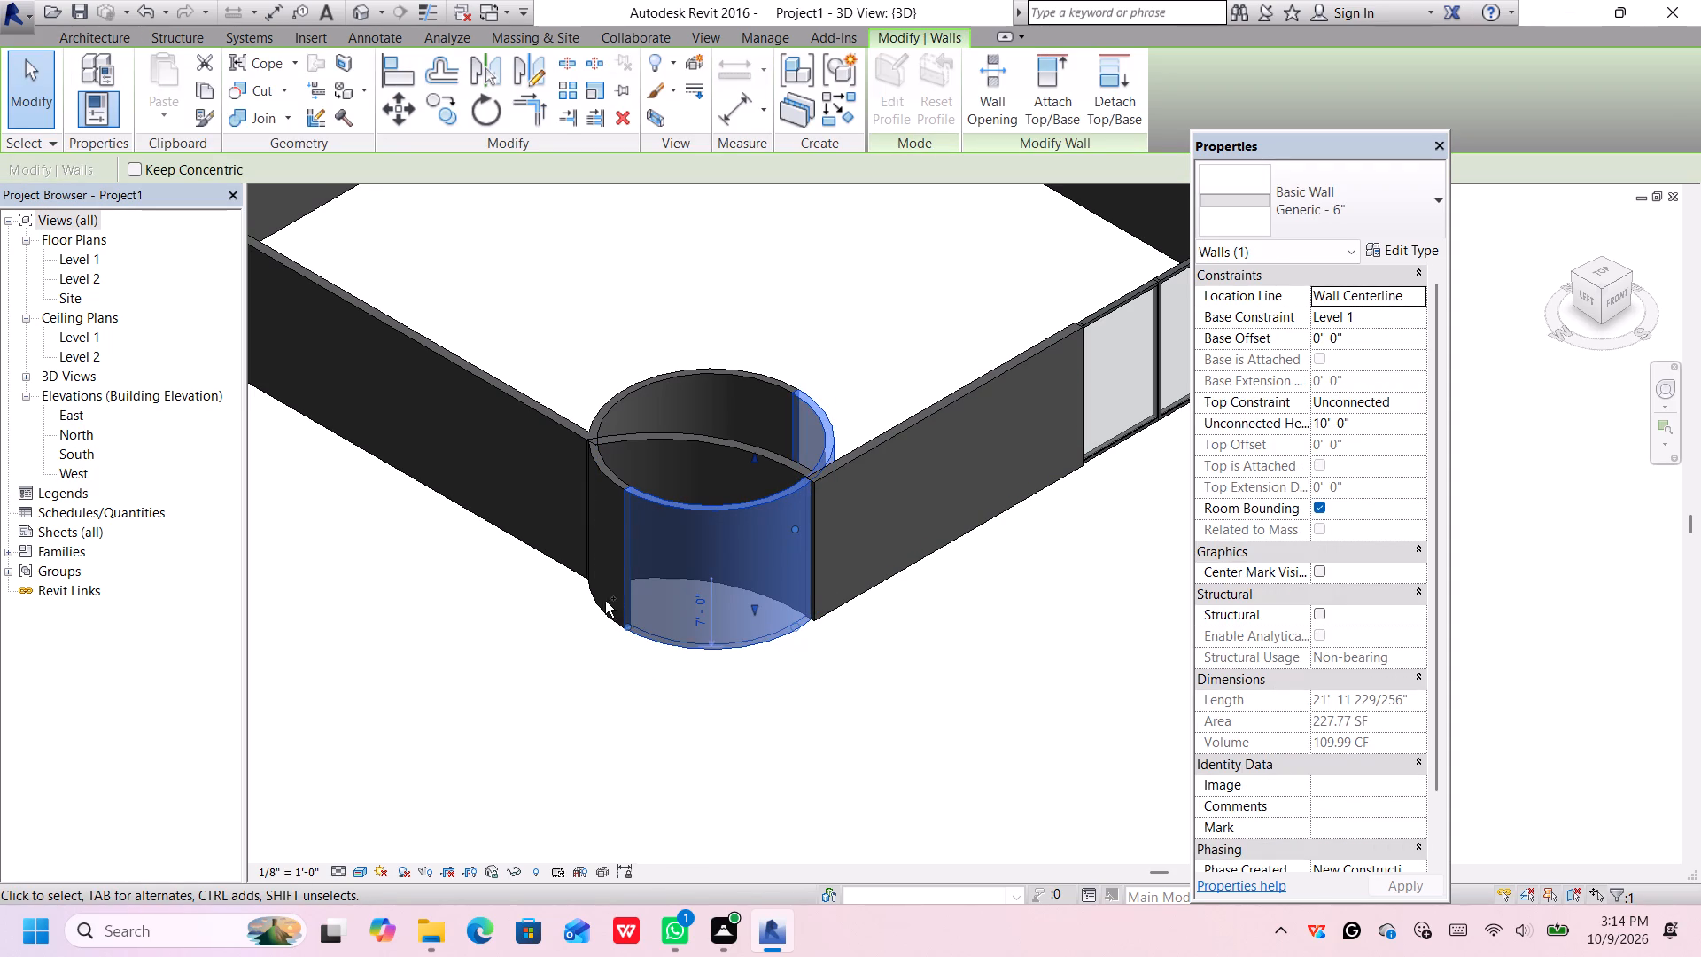
pyautogui.keyDown('ctrl'); pyautogui.click(620, 475); pyautogui.keyUp('ctrl')
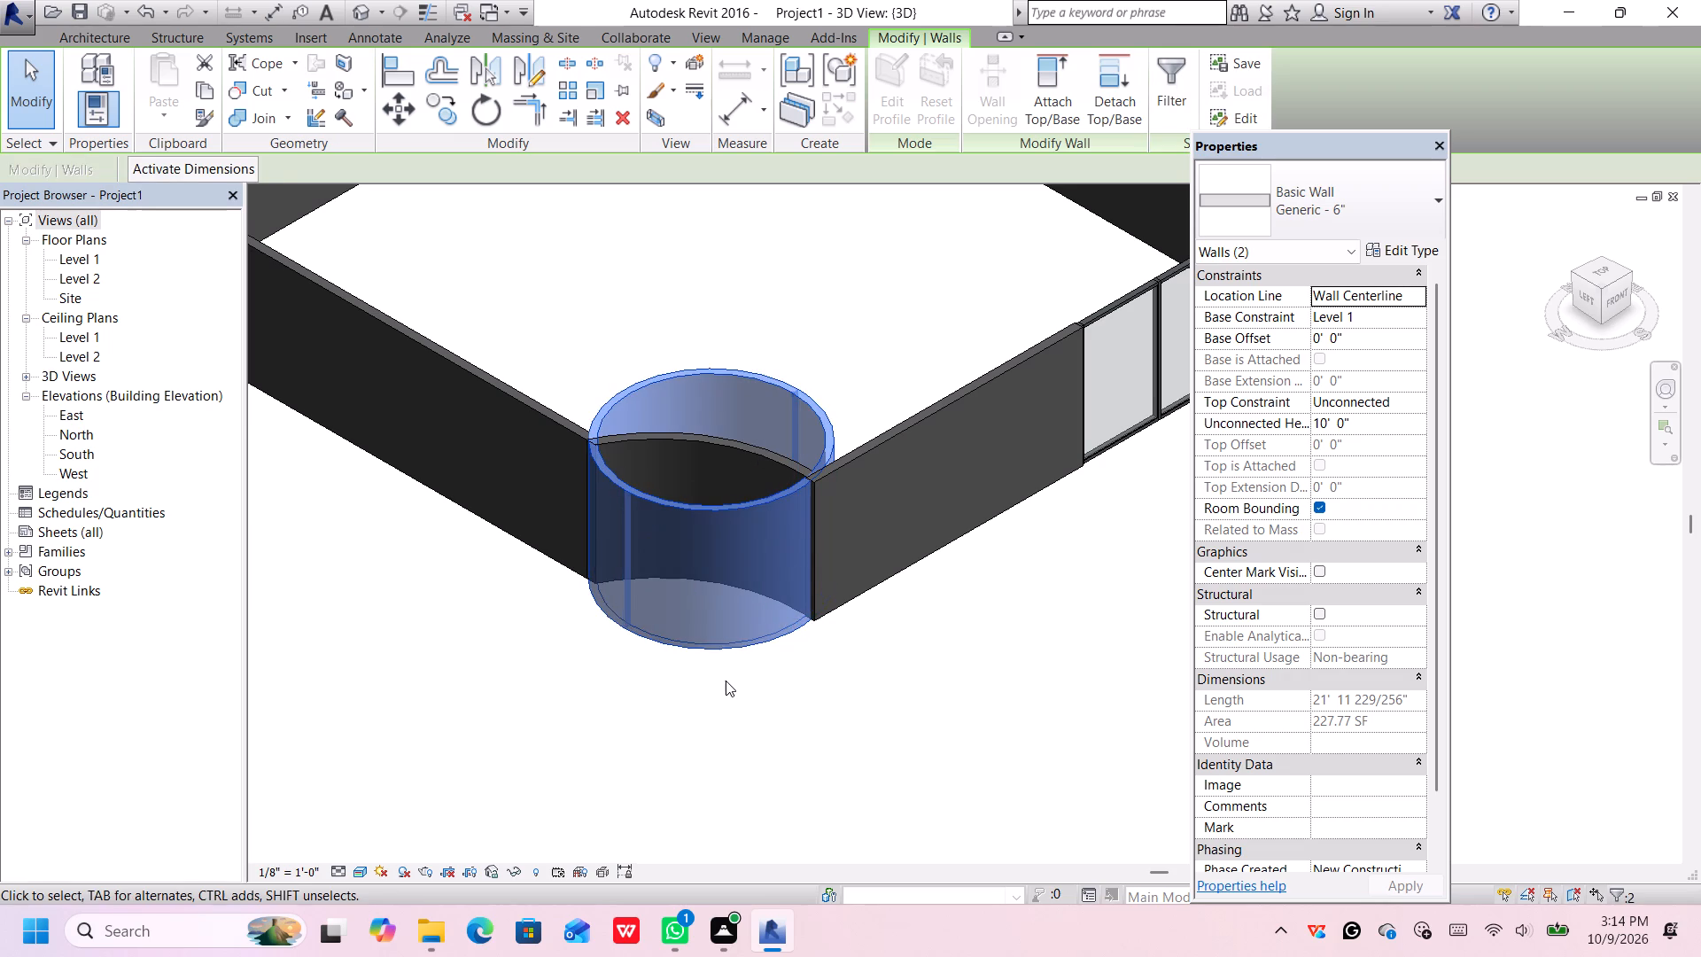
pyautogui.press('Down')
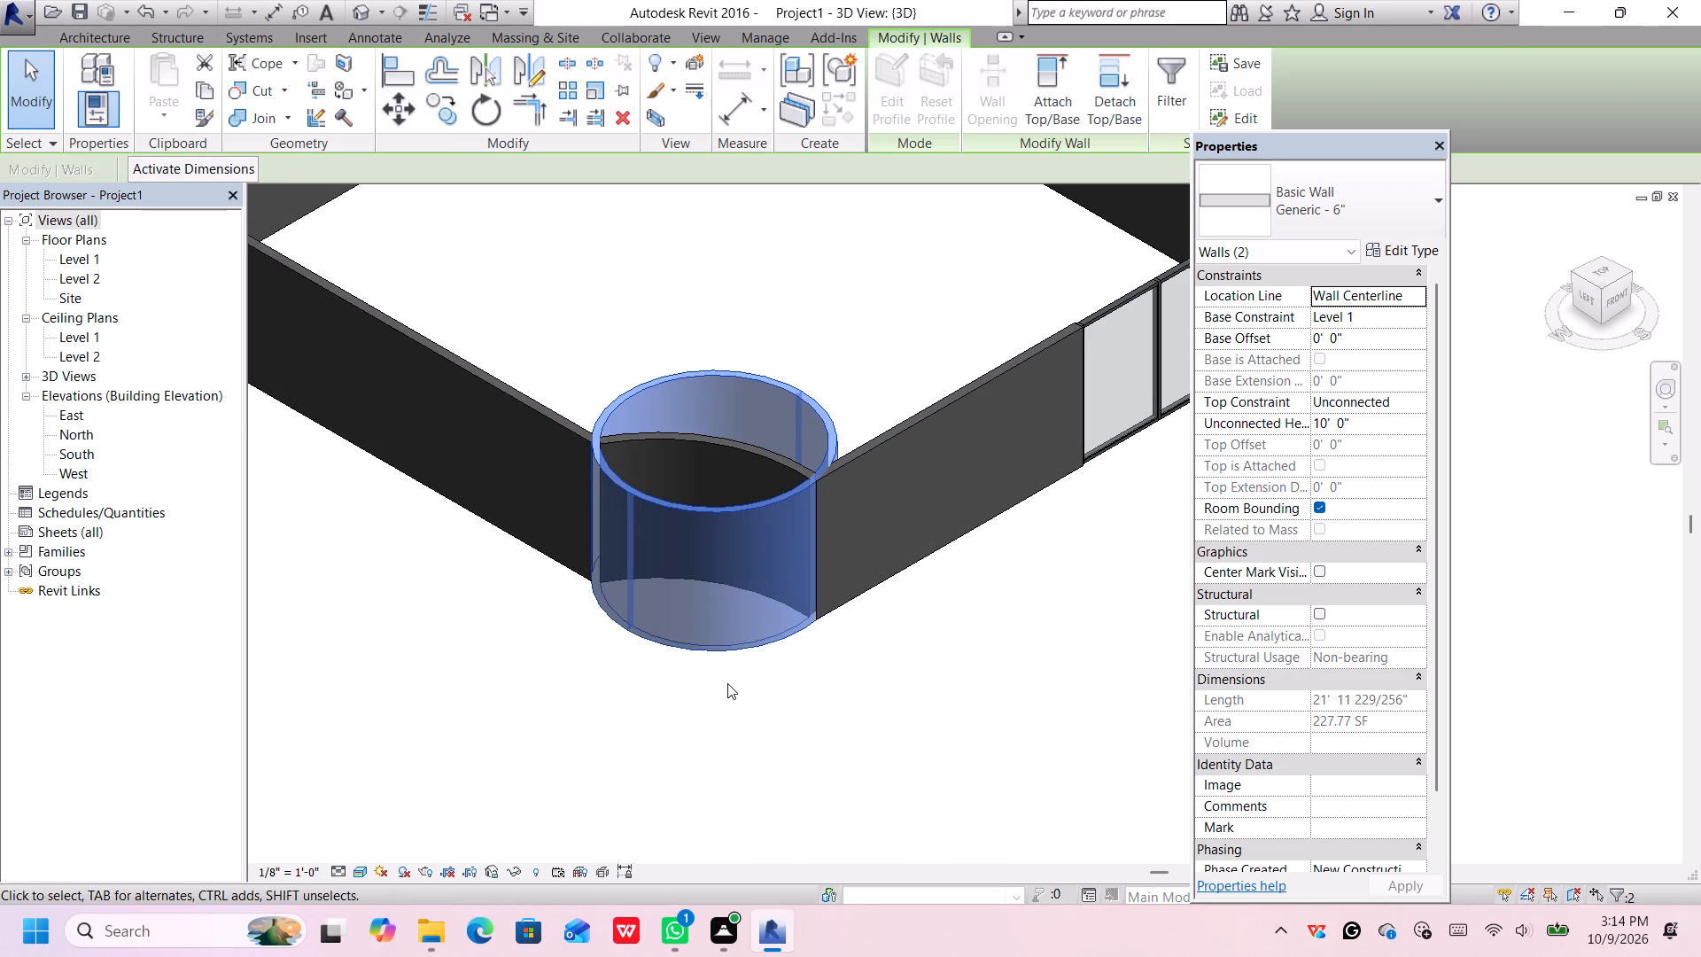
pyautogui.press('Left')
pyautogui.press('Up')
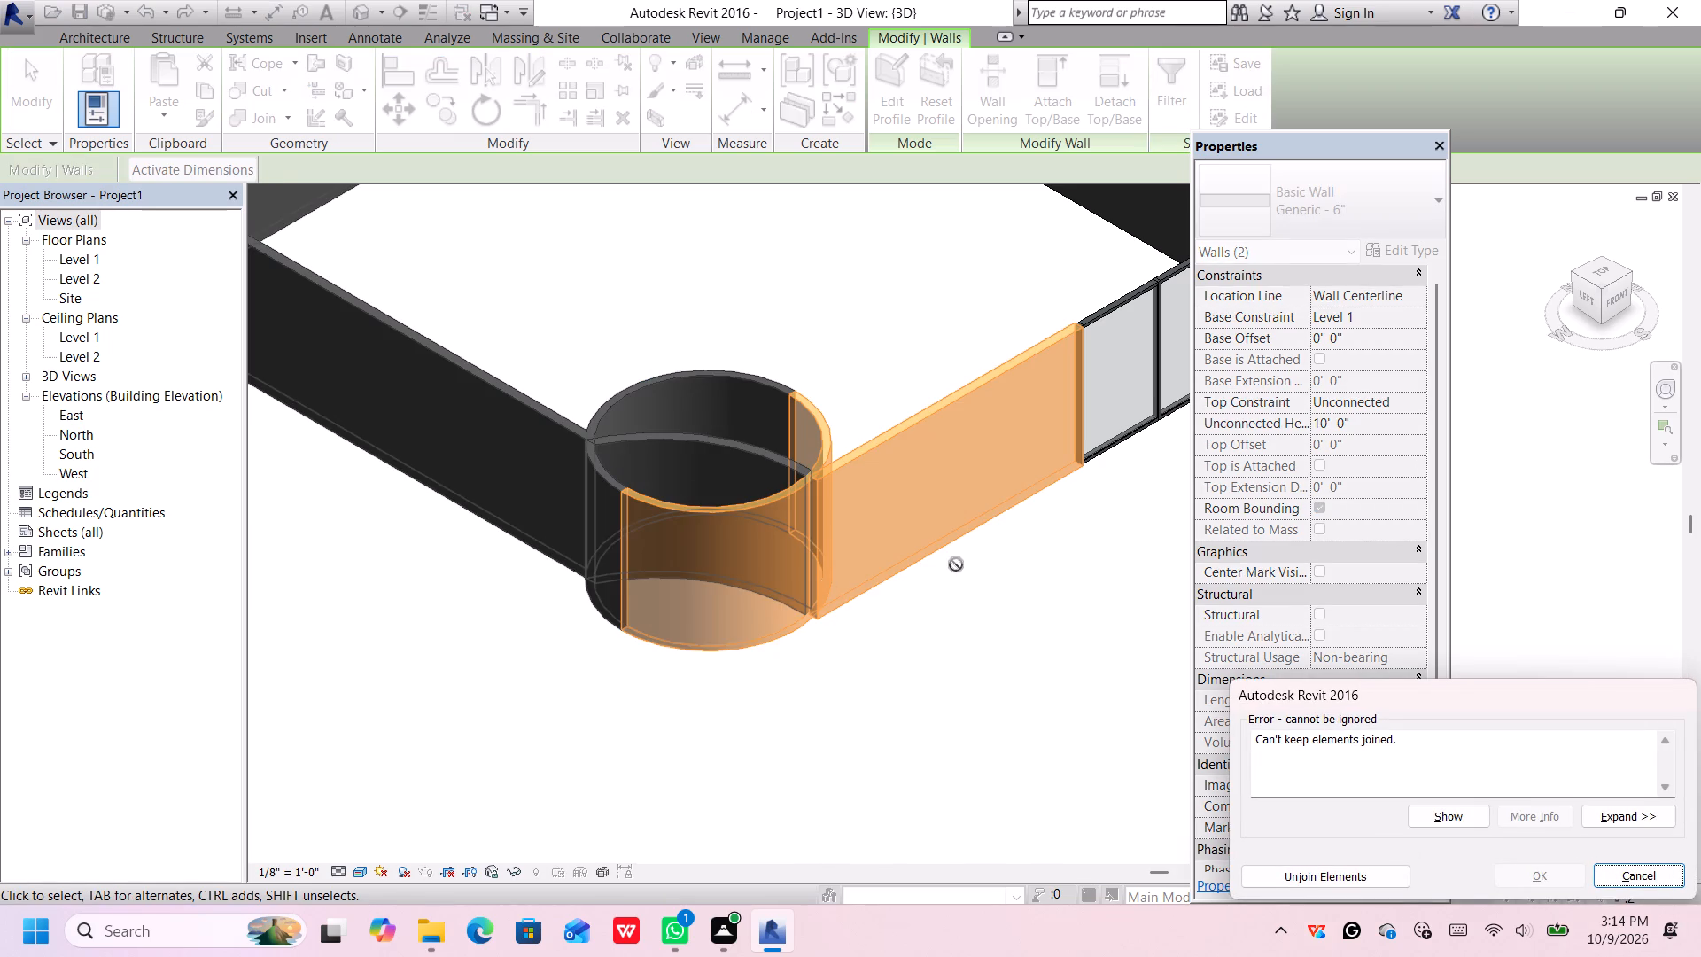
pyautogui.click(1655, 873)
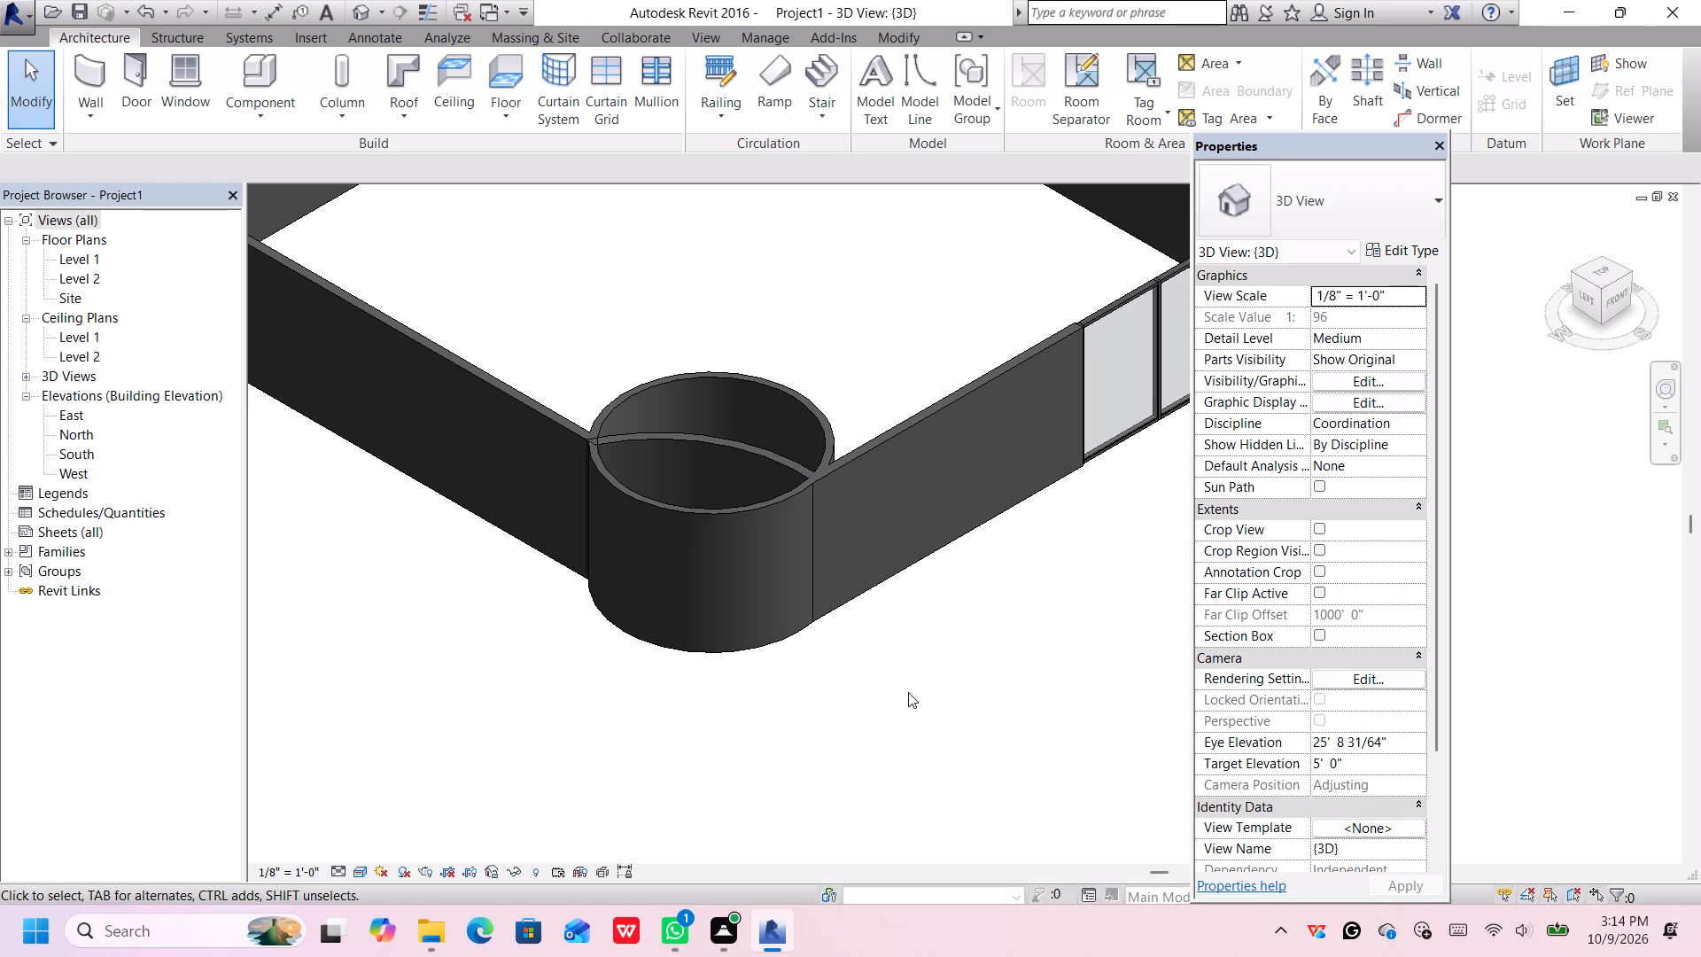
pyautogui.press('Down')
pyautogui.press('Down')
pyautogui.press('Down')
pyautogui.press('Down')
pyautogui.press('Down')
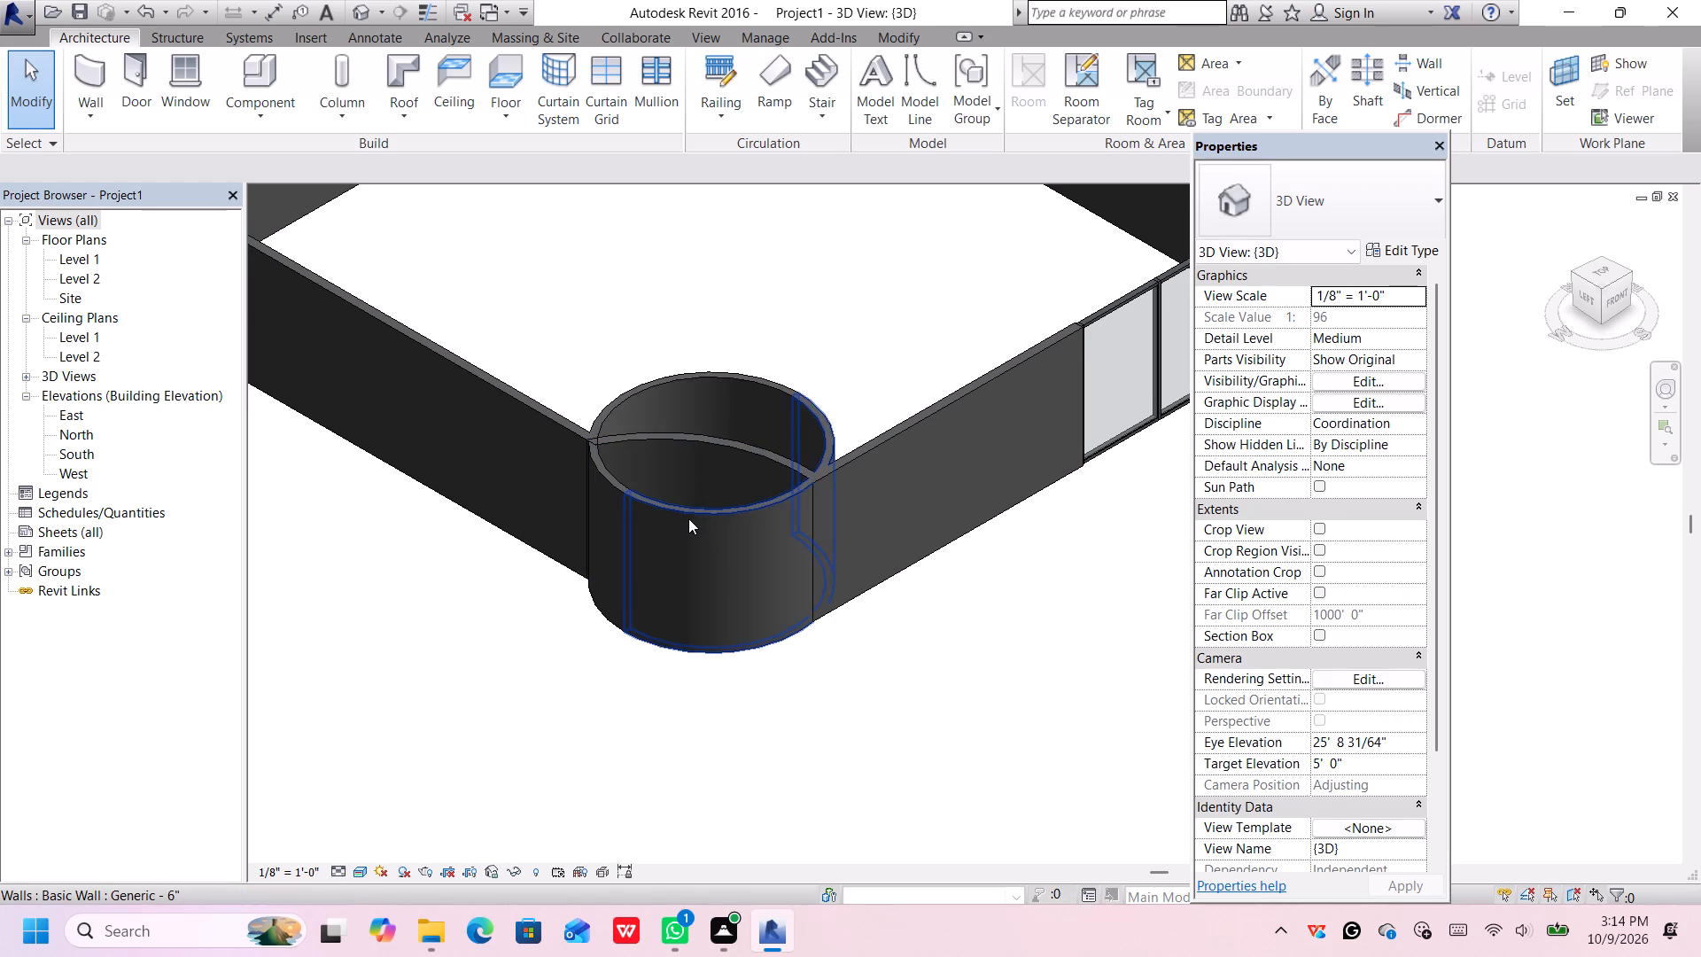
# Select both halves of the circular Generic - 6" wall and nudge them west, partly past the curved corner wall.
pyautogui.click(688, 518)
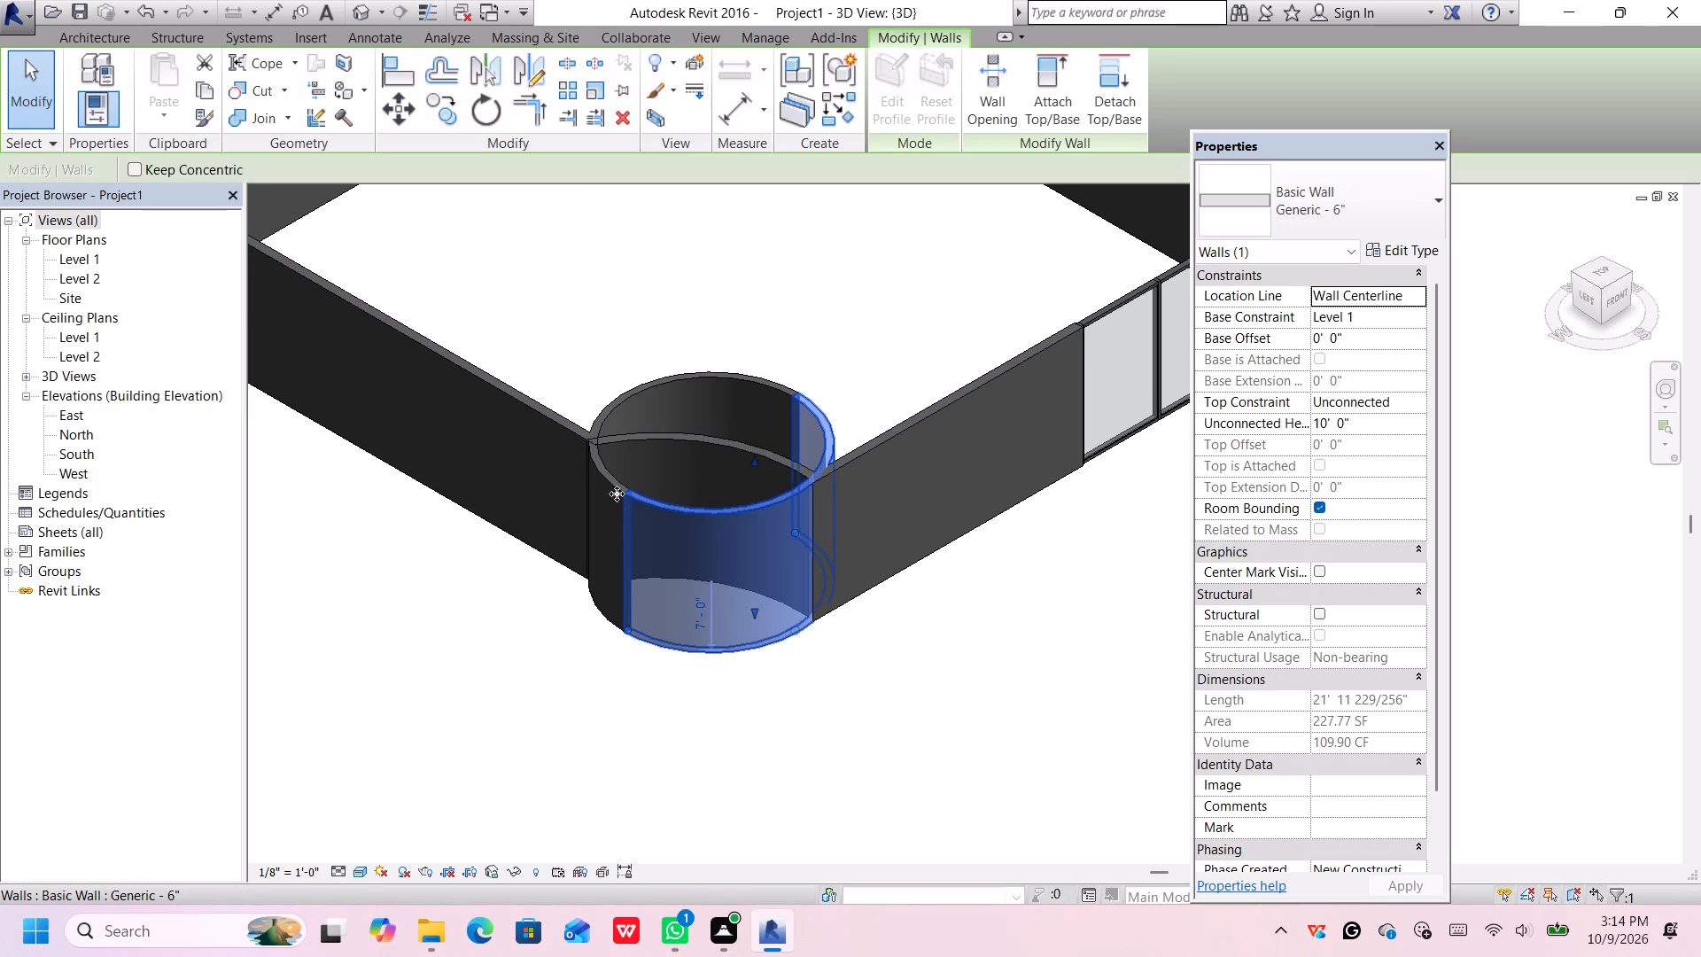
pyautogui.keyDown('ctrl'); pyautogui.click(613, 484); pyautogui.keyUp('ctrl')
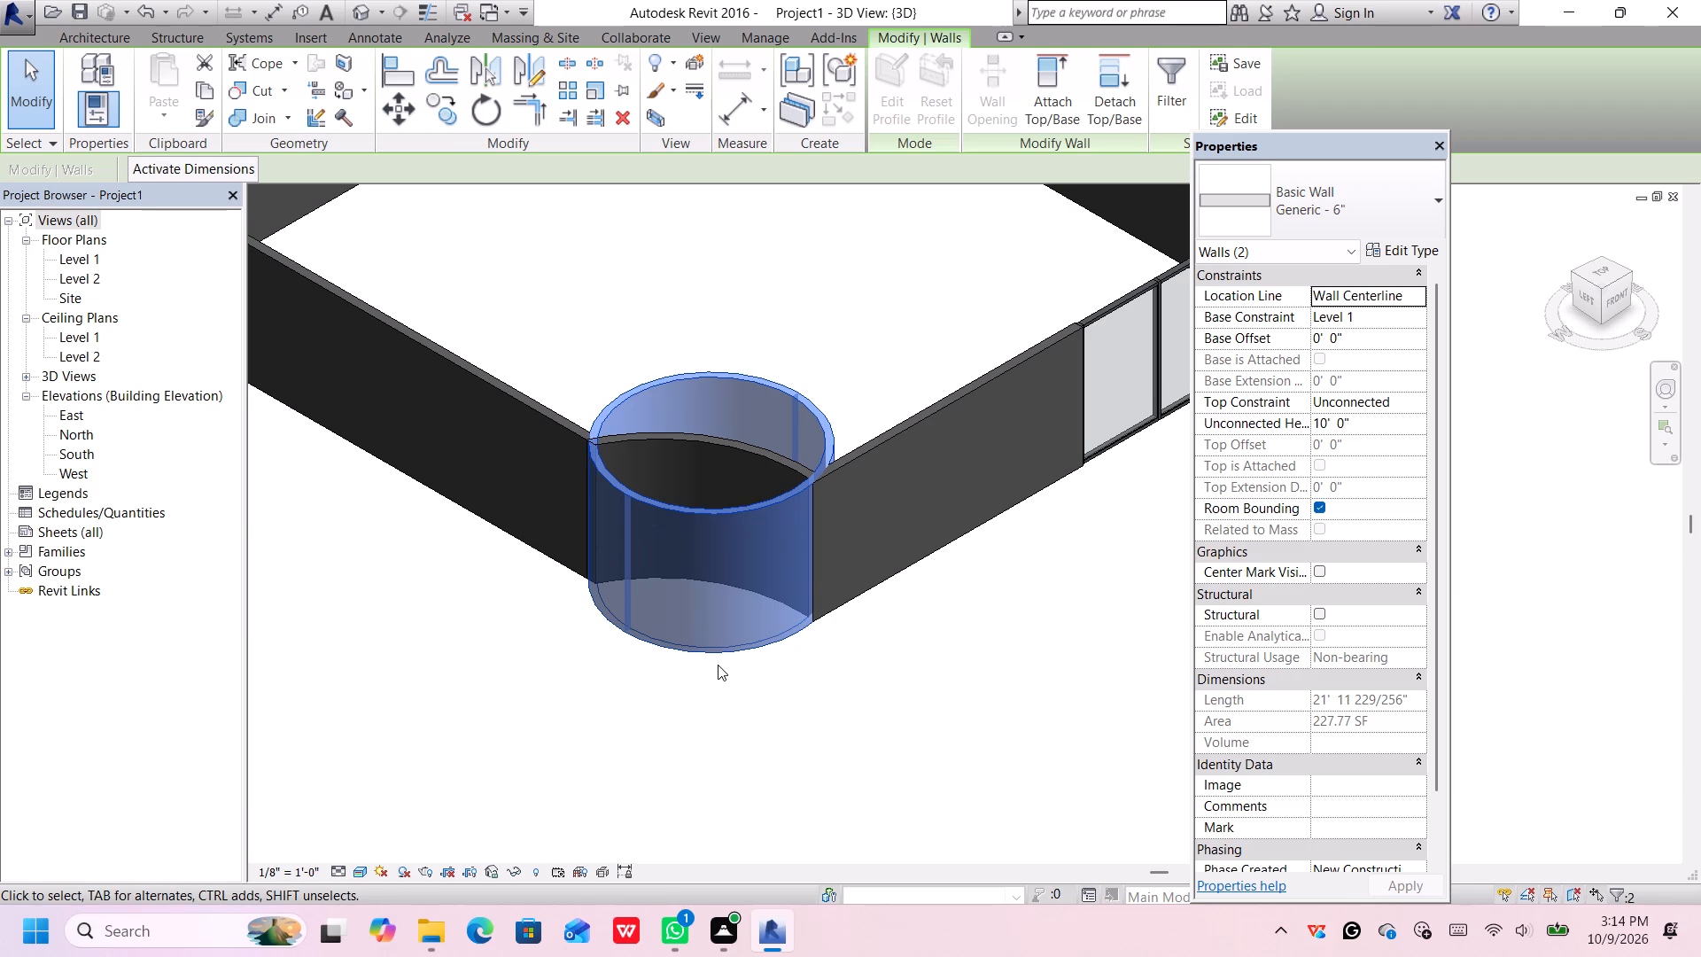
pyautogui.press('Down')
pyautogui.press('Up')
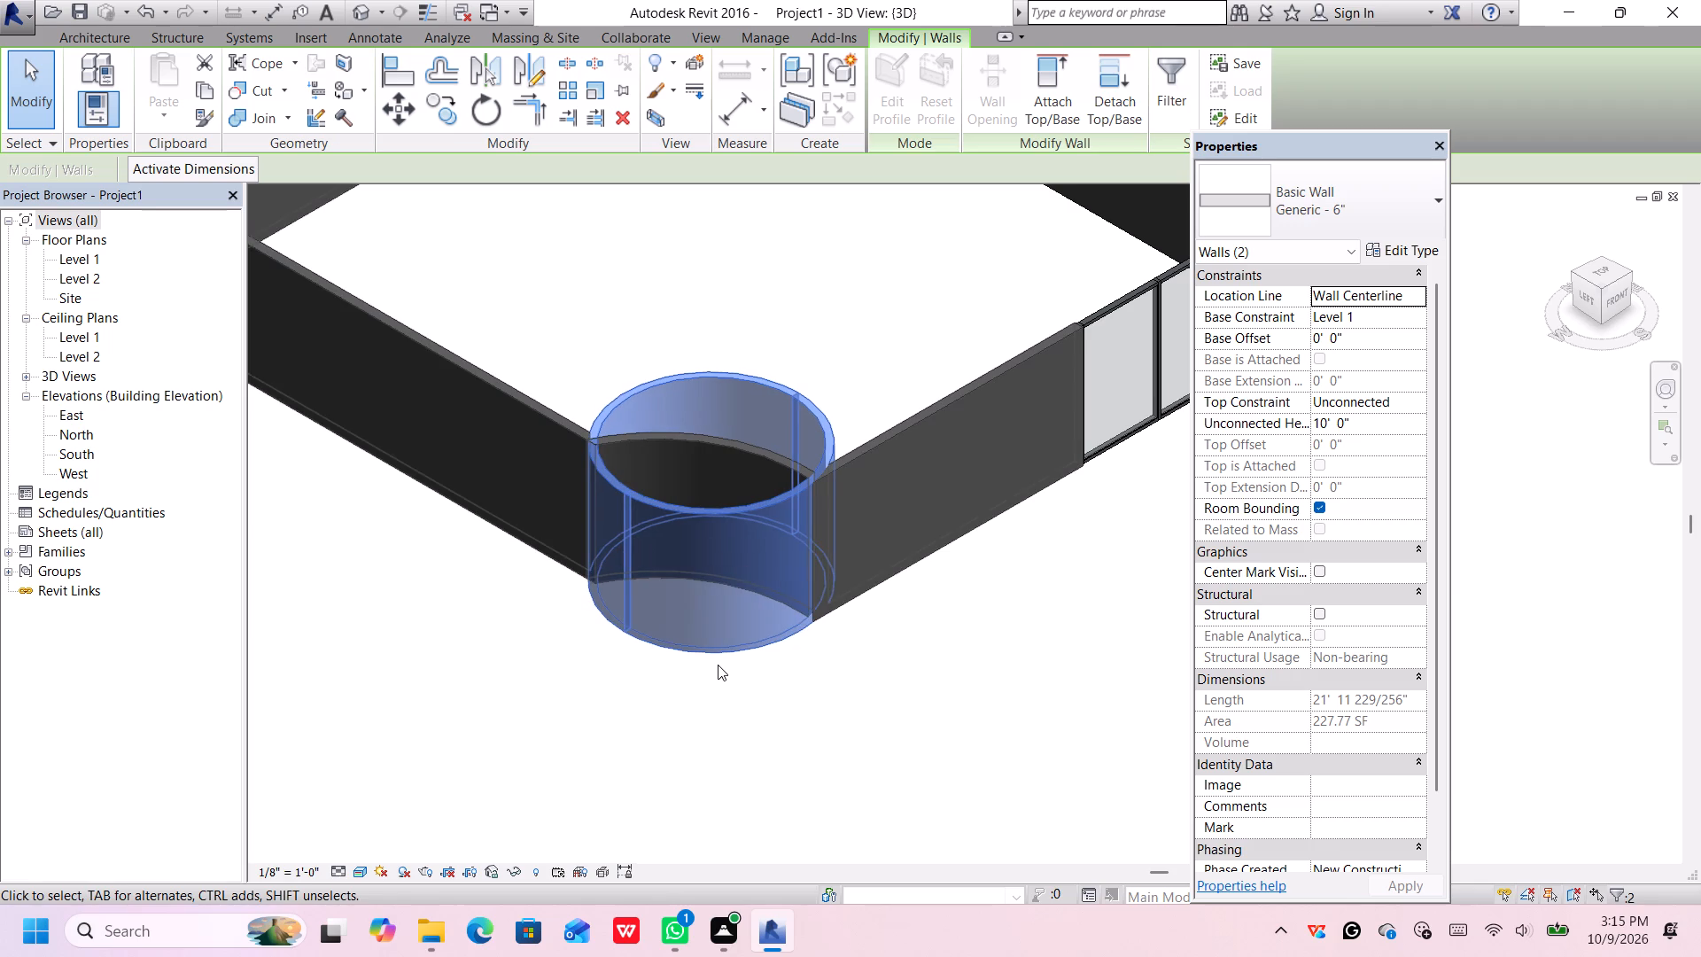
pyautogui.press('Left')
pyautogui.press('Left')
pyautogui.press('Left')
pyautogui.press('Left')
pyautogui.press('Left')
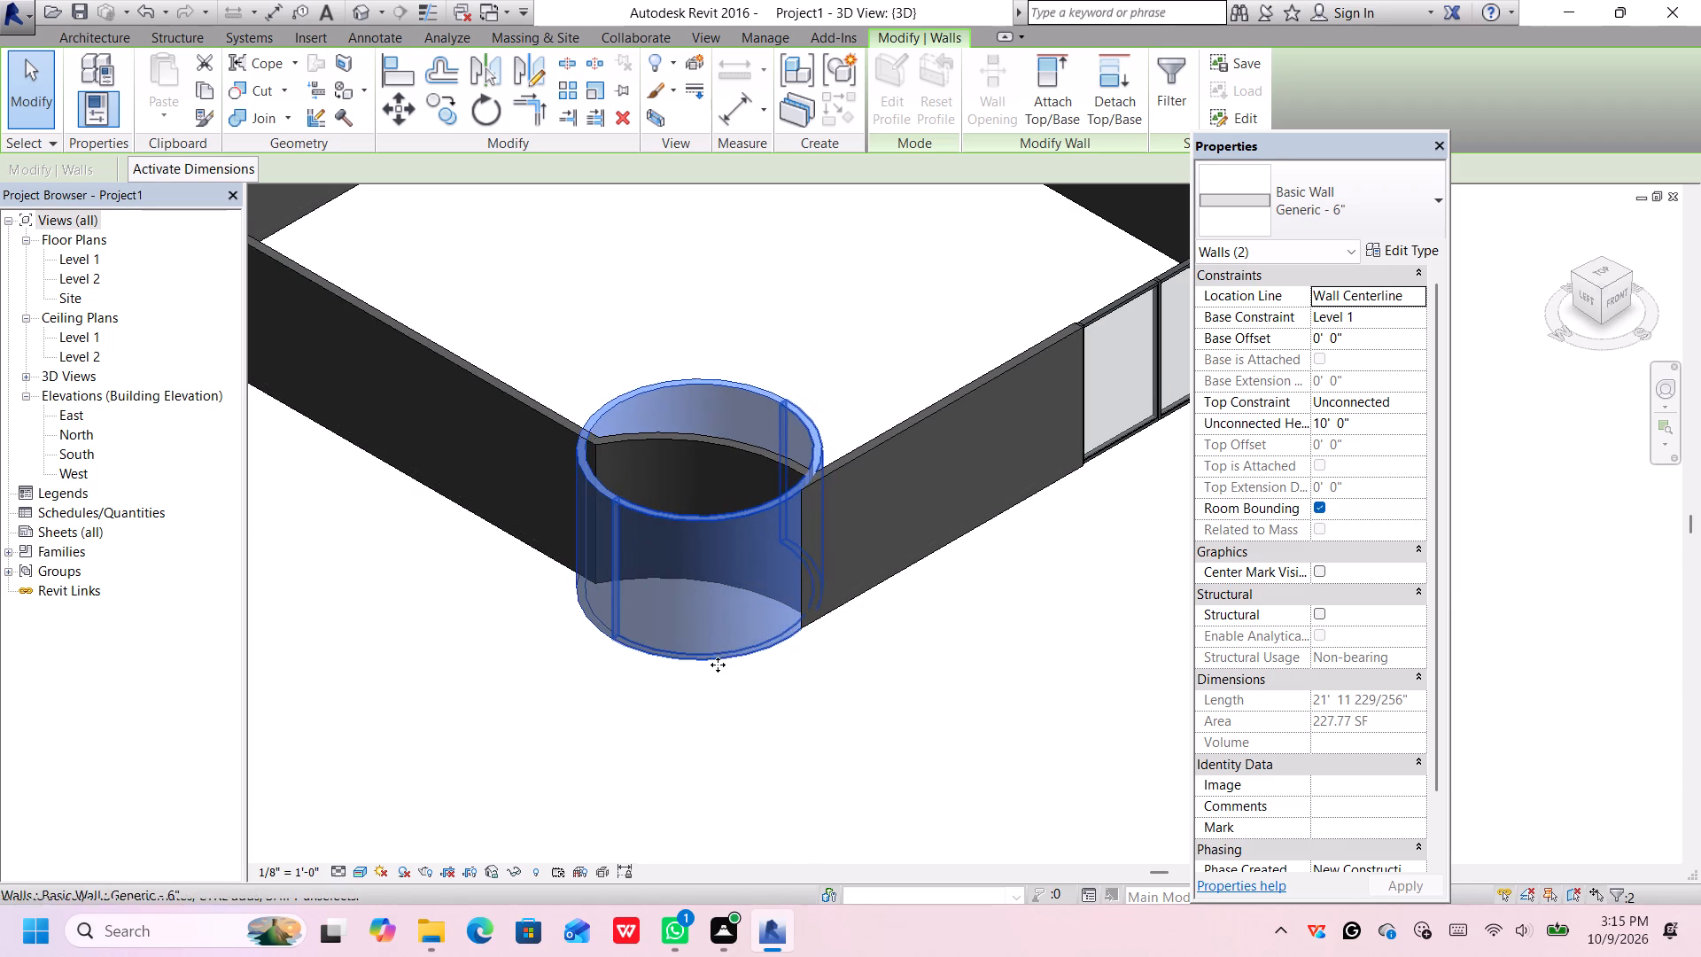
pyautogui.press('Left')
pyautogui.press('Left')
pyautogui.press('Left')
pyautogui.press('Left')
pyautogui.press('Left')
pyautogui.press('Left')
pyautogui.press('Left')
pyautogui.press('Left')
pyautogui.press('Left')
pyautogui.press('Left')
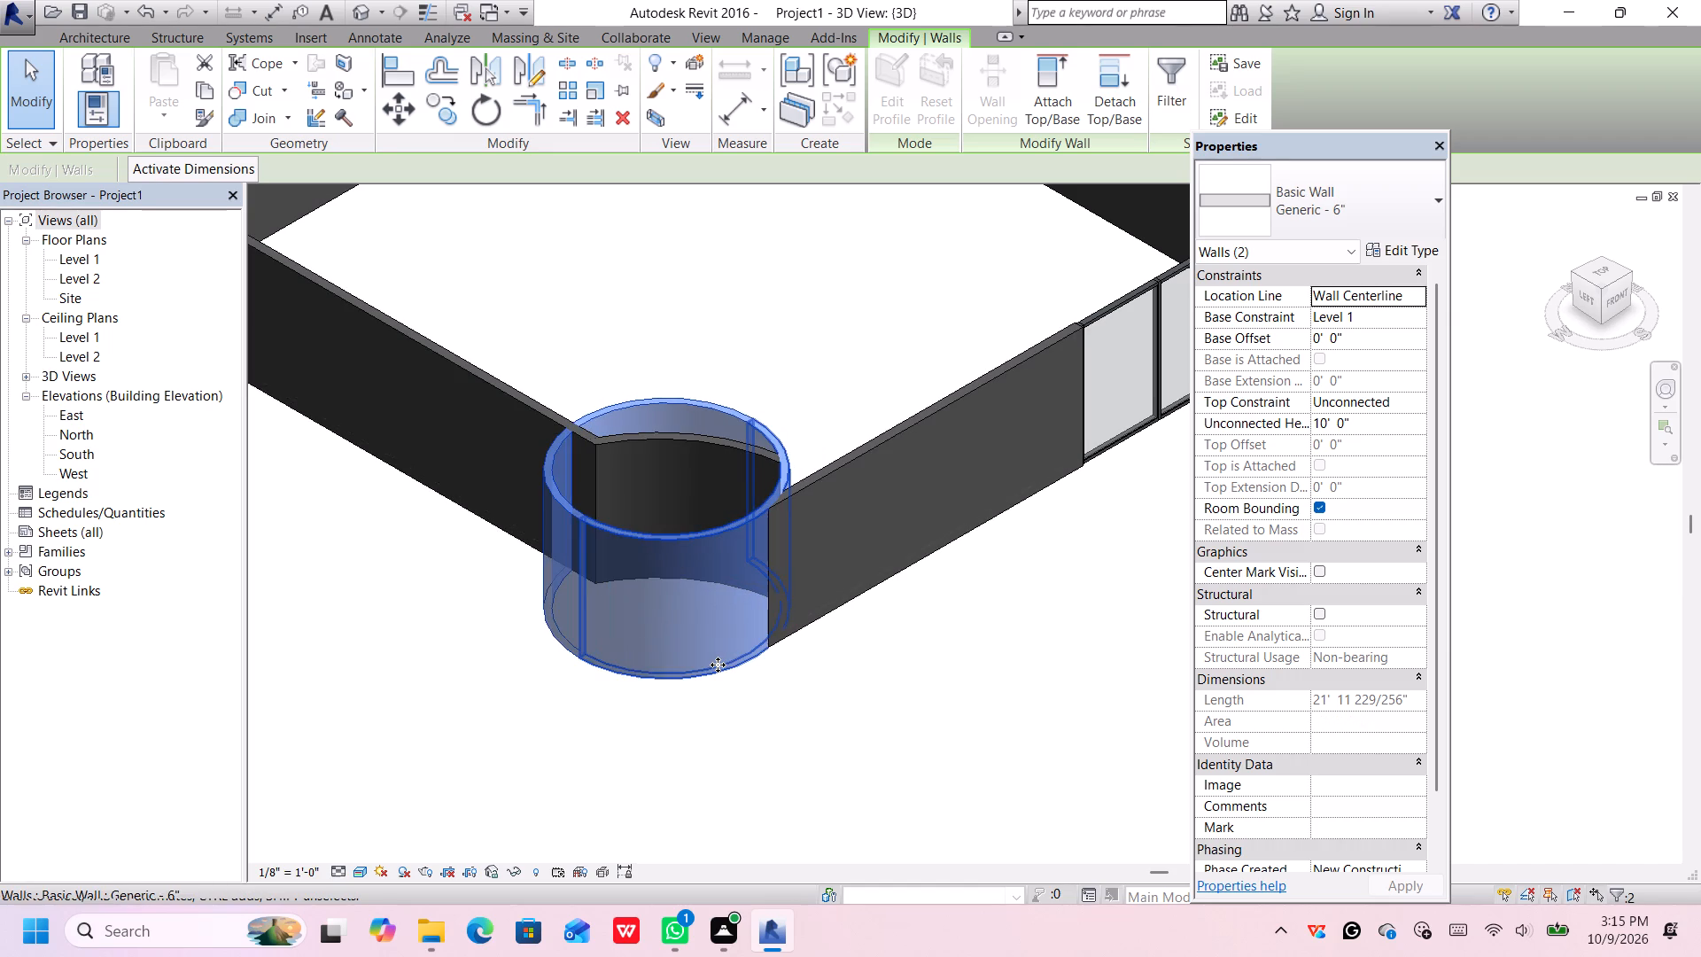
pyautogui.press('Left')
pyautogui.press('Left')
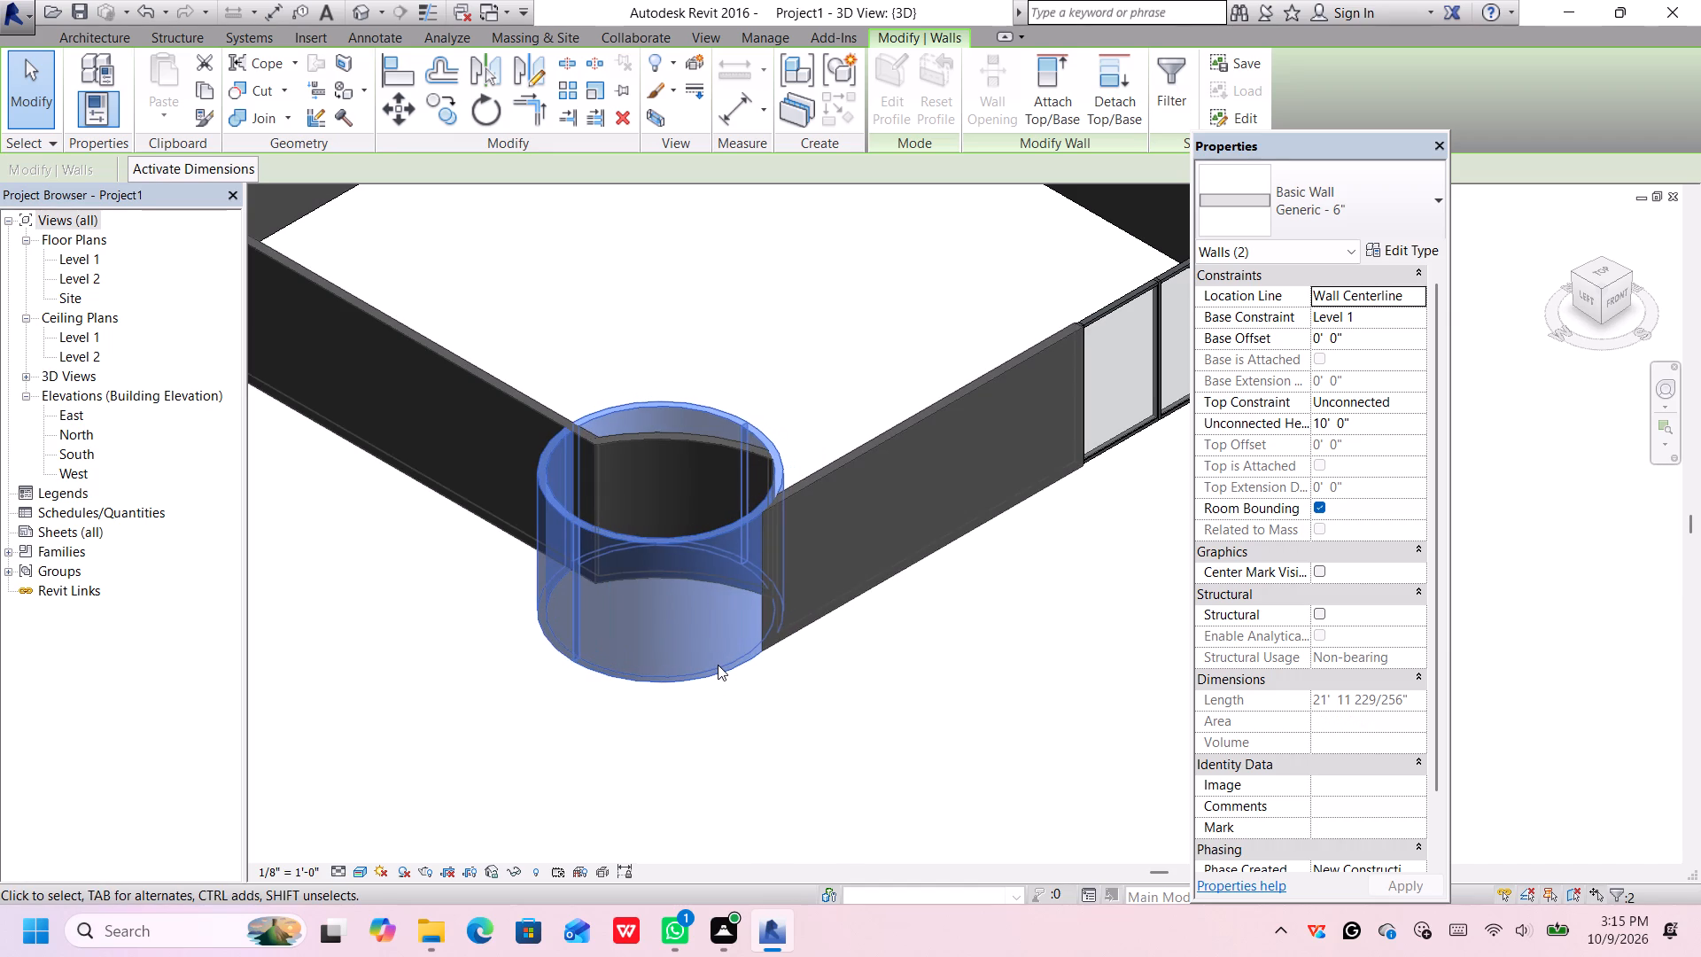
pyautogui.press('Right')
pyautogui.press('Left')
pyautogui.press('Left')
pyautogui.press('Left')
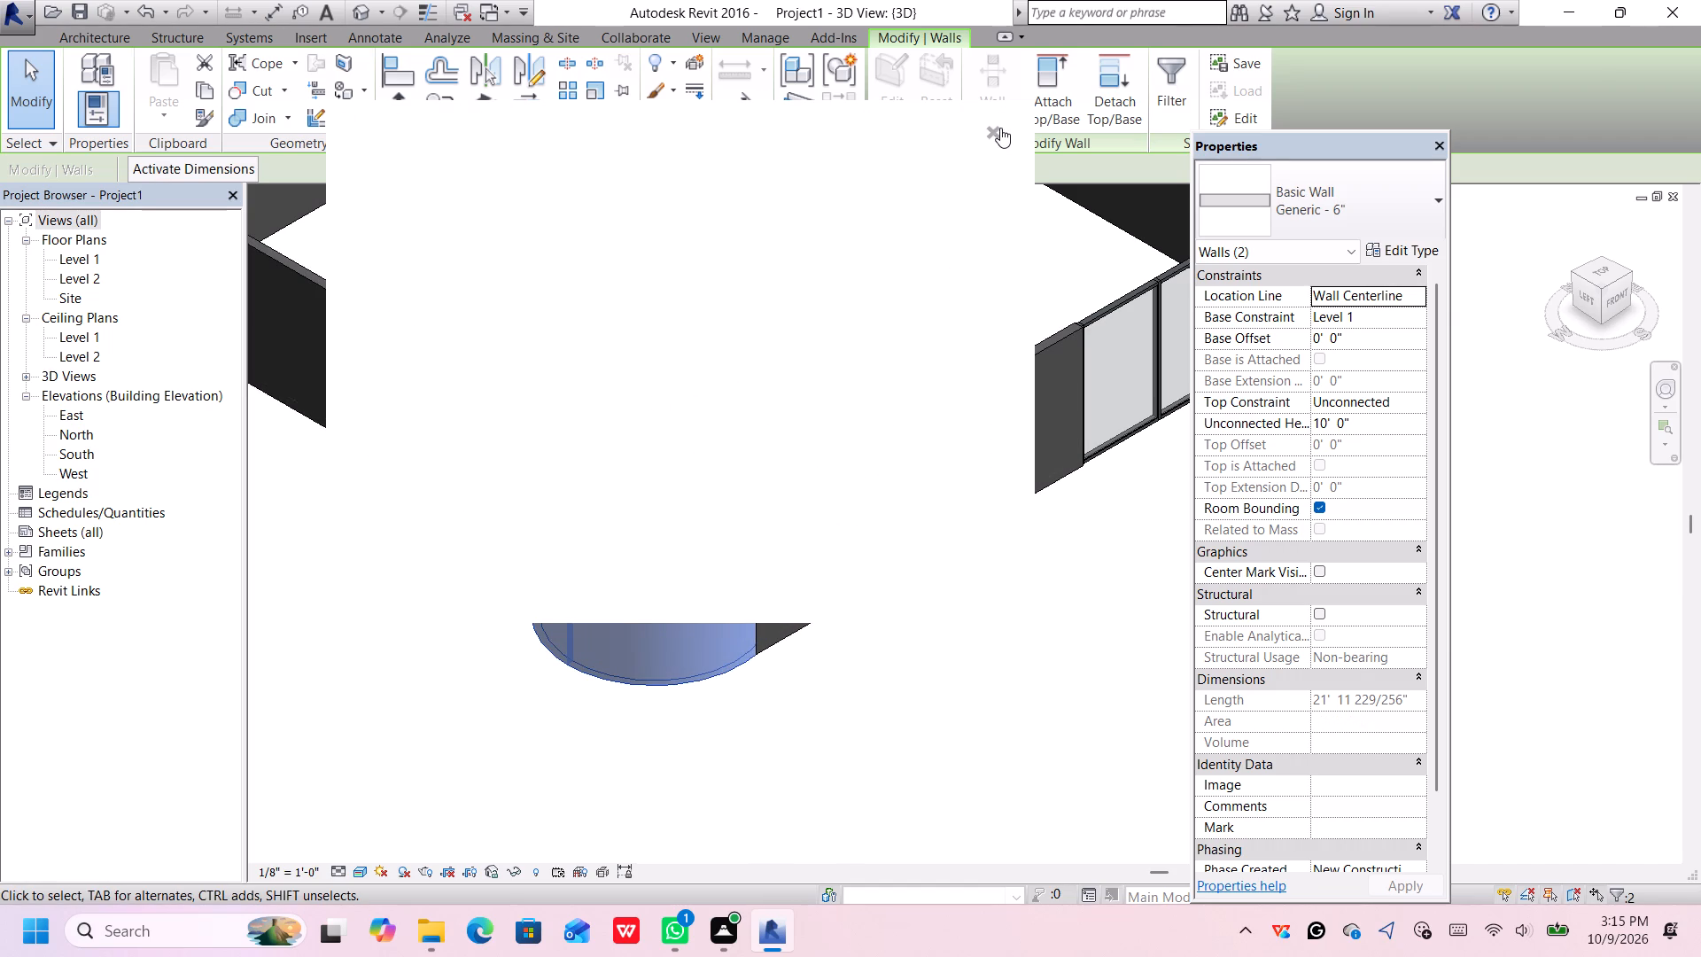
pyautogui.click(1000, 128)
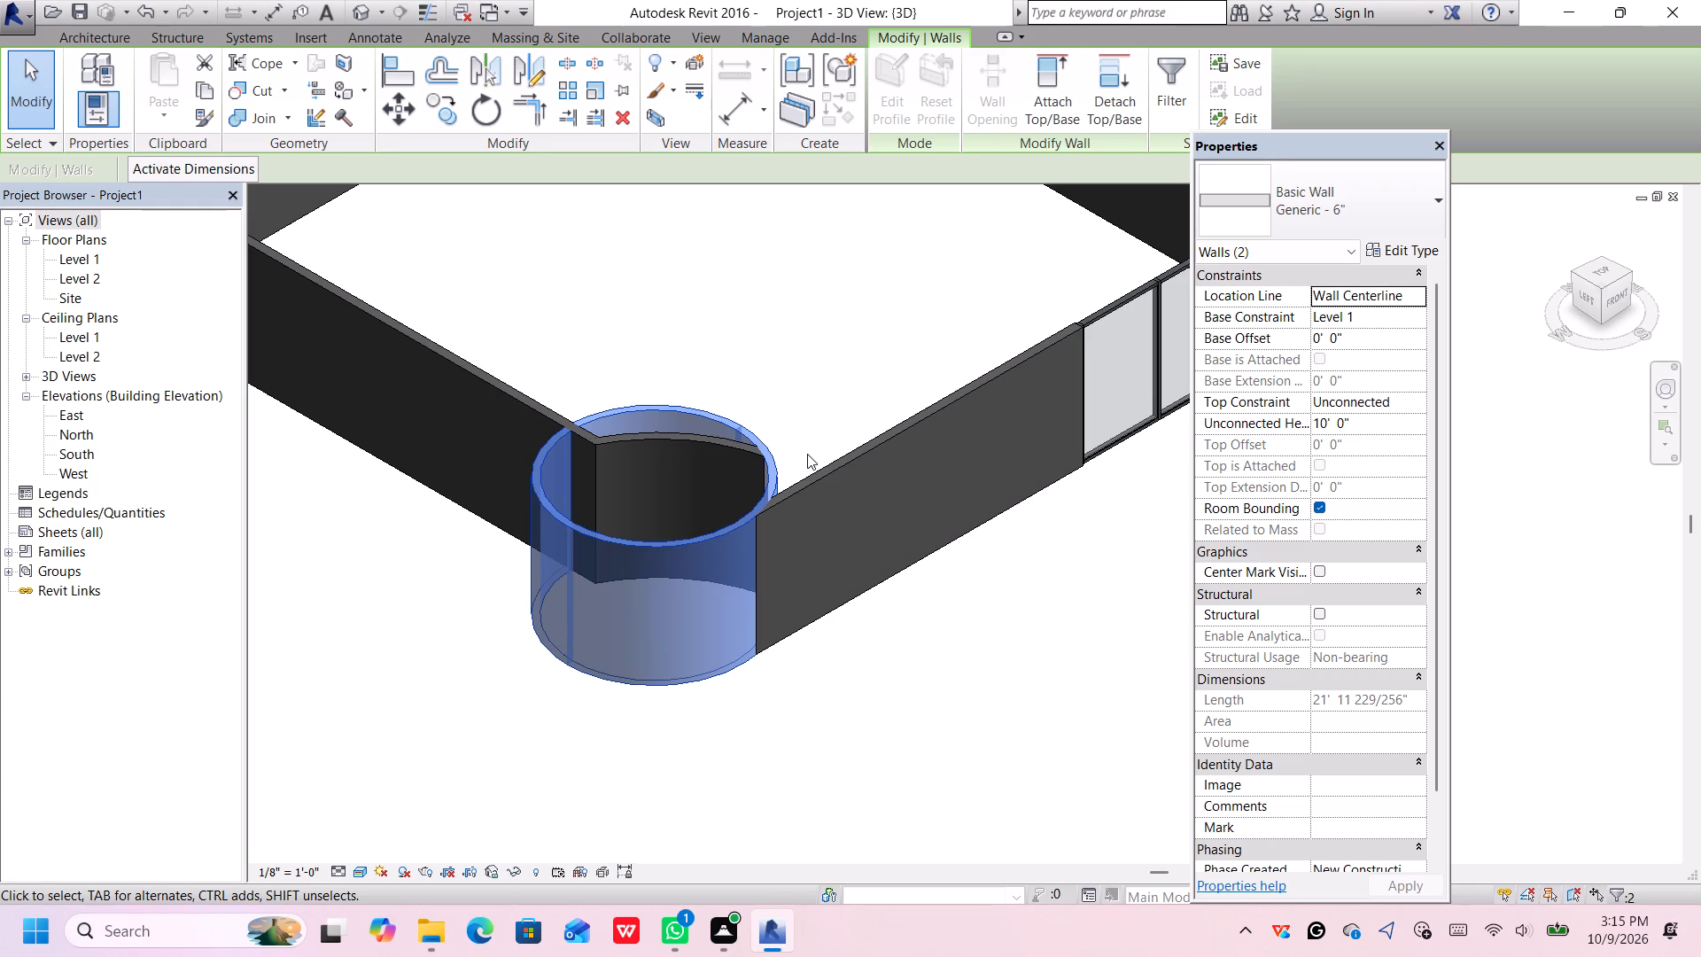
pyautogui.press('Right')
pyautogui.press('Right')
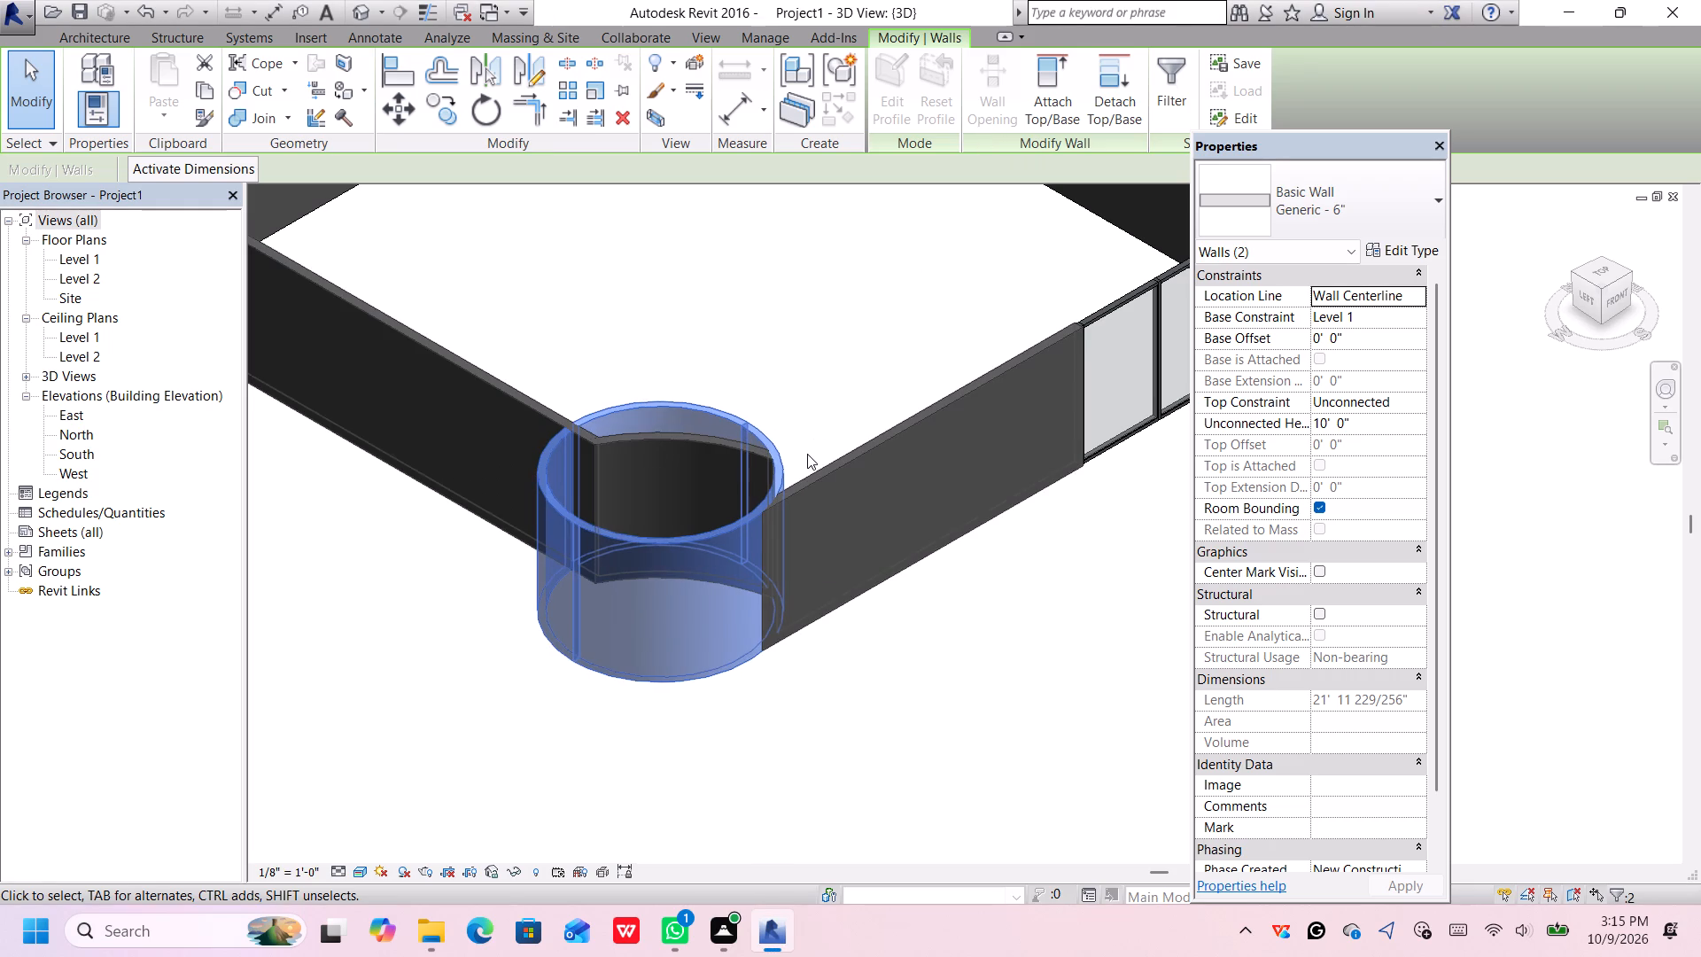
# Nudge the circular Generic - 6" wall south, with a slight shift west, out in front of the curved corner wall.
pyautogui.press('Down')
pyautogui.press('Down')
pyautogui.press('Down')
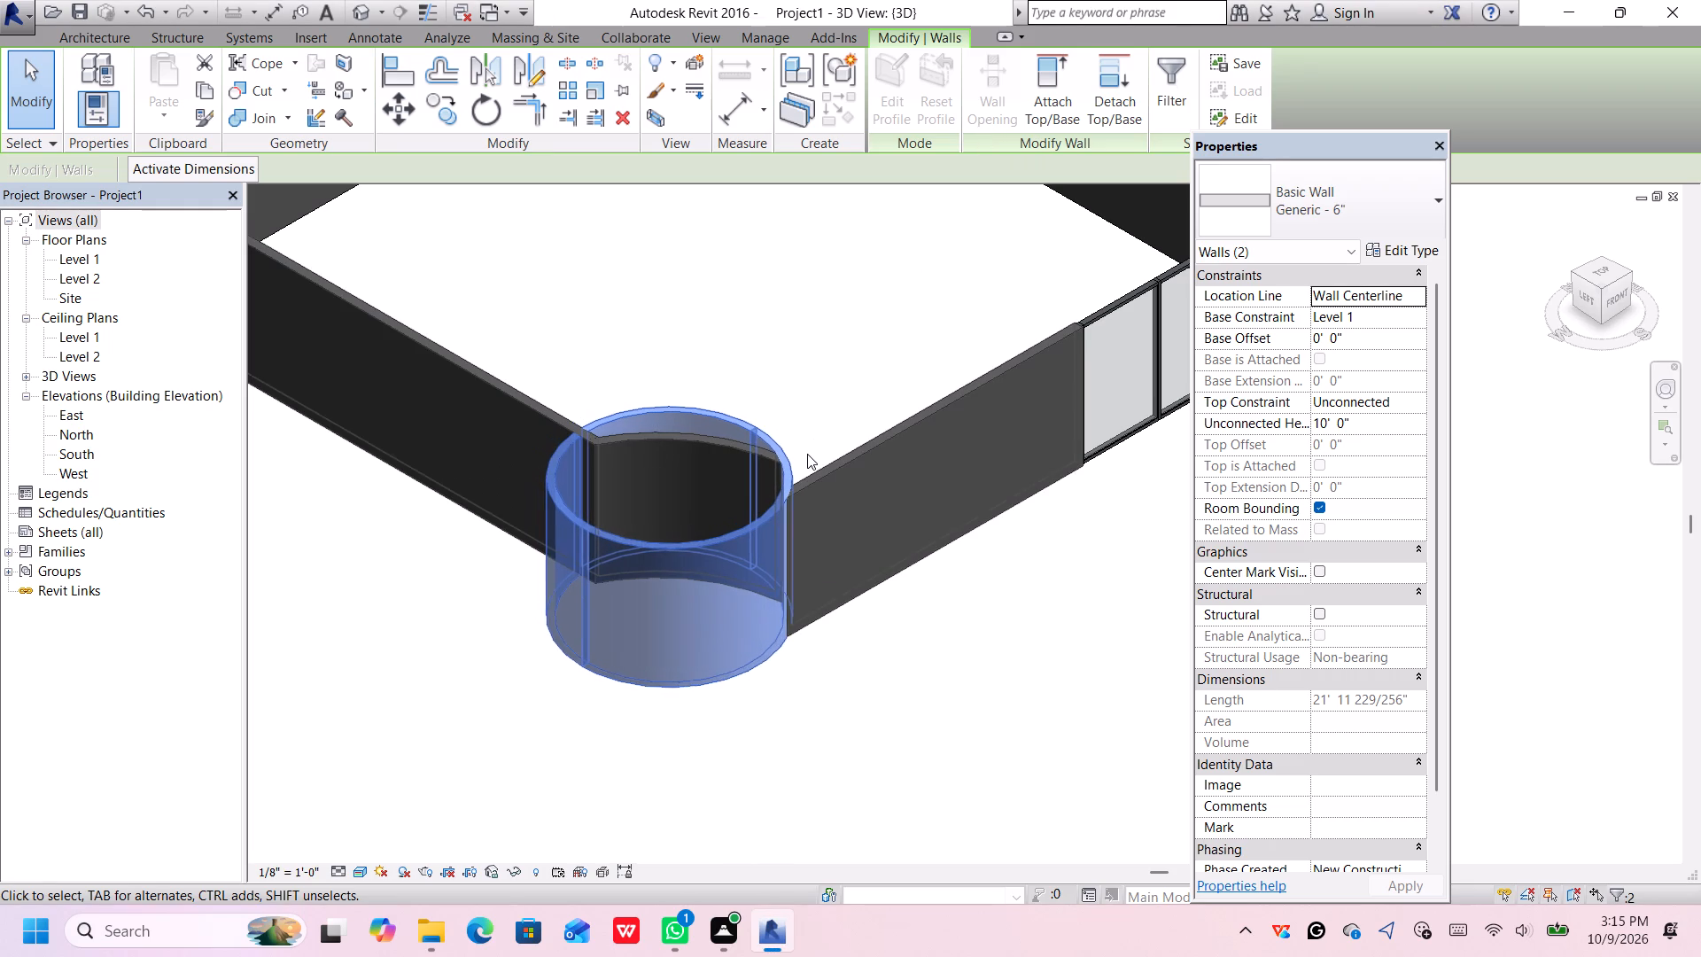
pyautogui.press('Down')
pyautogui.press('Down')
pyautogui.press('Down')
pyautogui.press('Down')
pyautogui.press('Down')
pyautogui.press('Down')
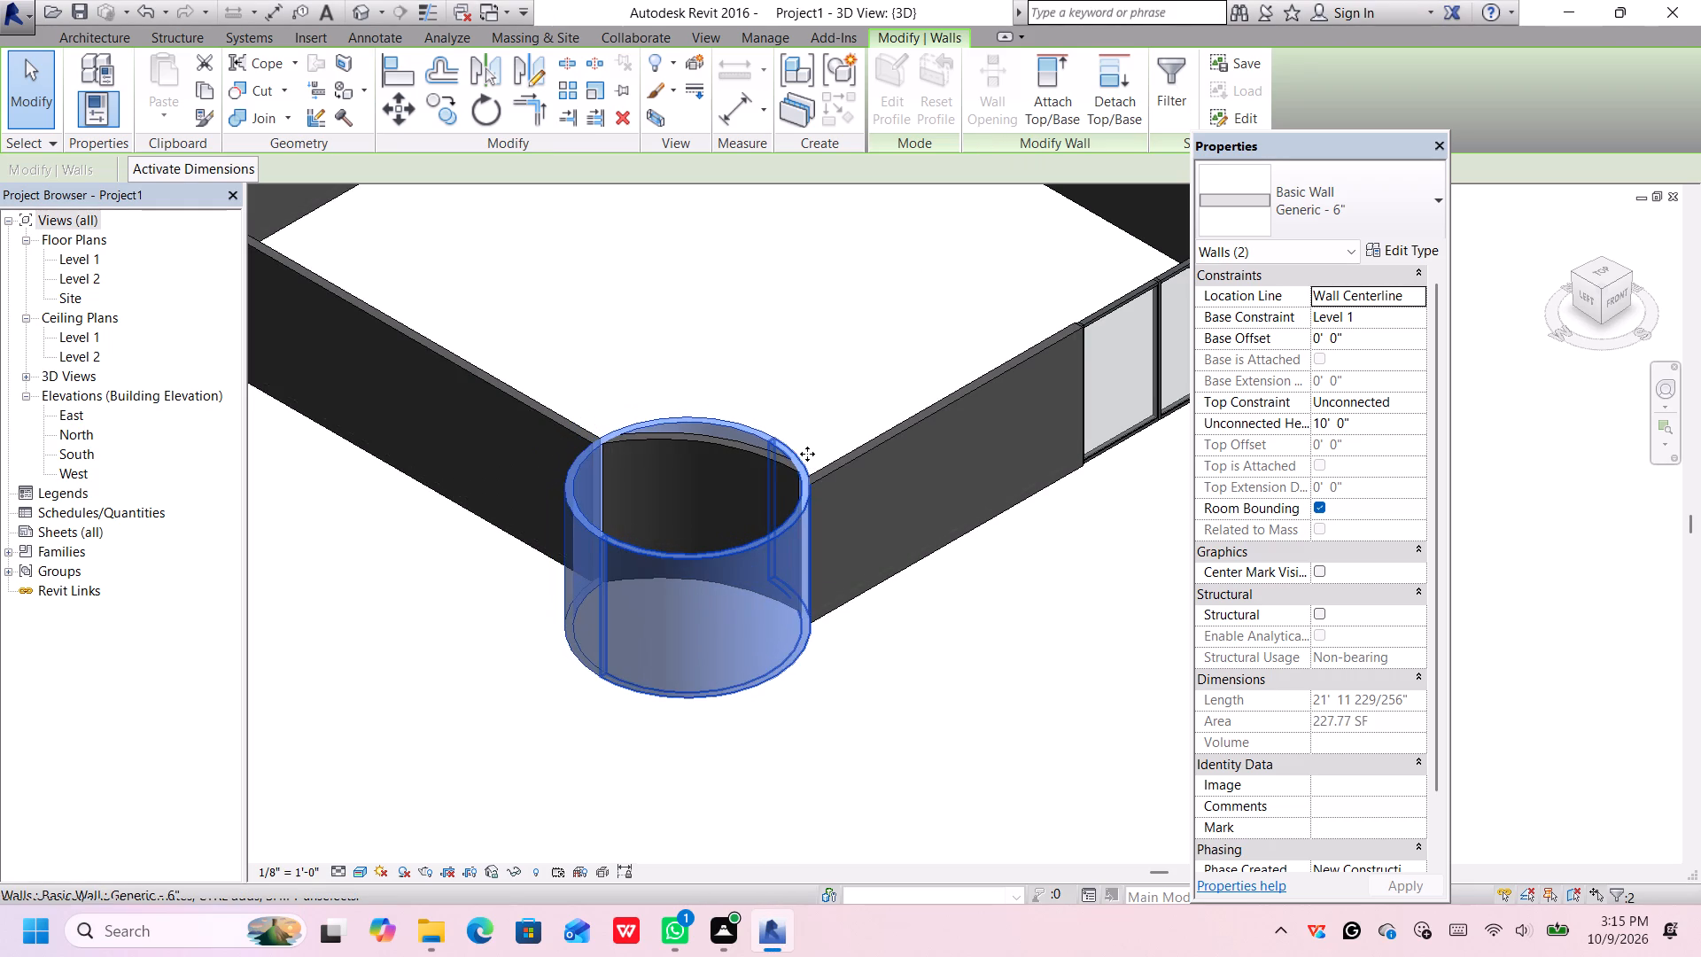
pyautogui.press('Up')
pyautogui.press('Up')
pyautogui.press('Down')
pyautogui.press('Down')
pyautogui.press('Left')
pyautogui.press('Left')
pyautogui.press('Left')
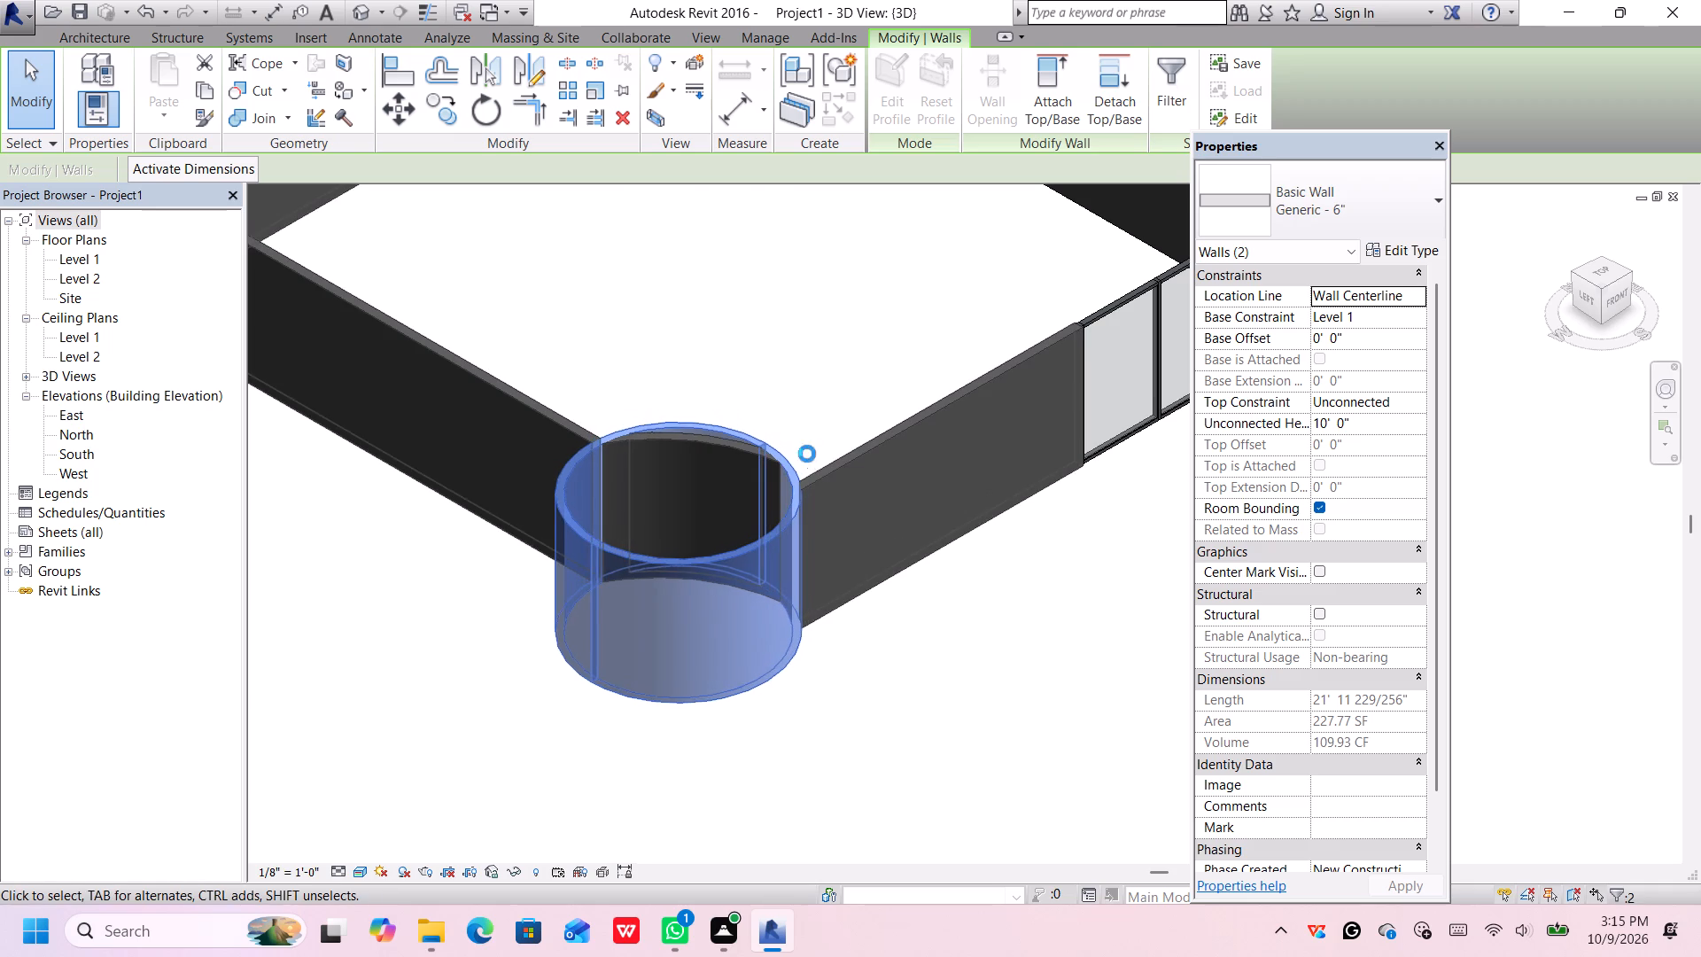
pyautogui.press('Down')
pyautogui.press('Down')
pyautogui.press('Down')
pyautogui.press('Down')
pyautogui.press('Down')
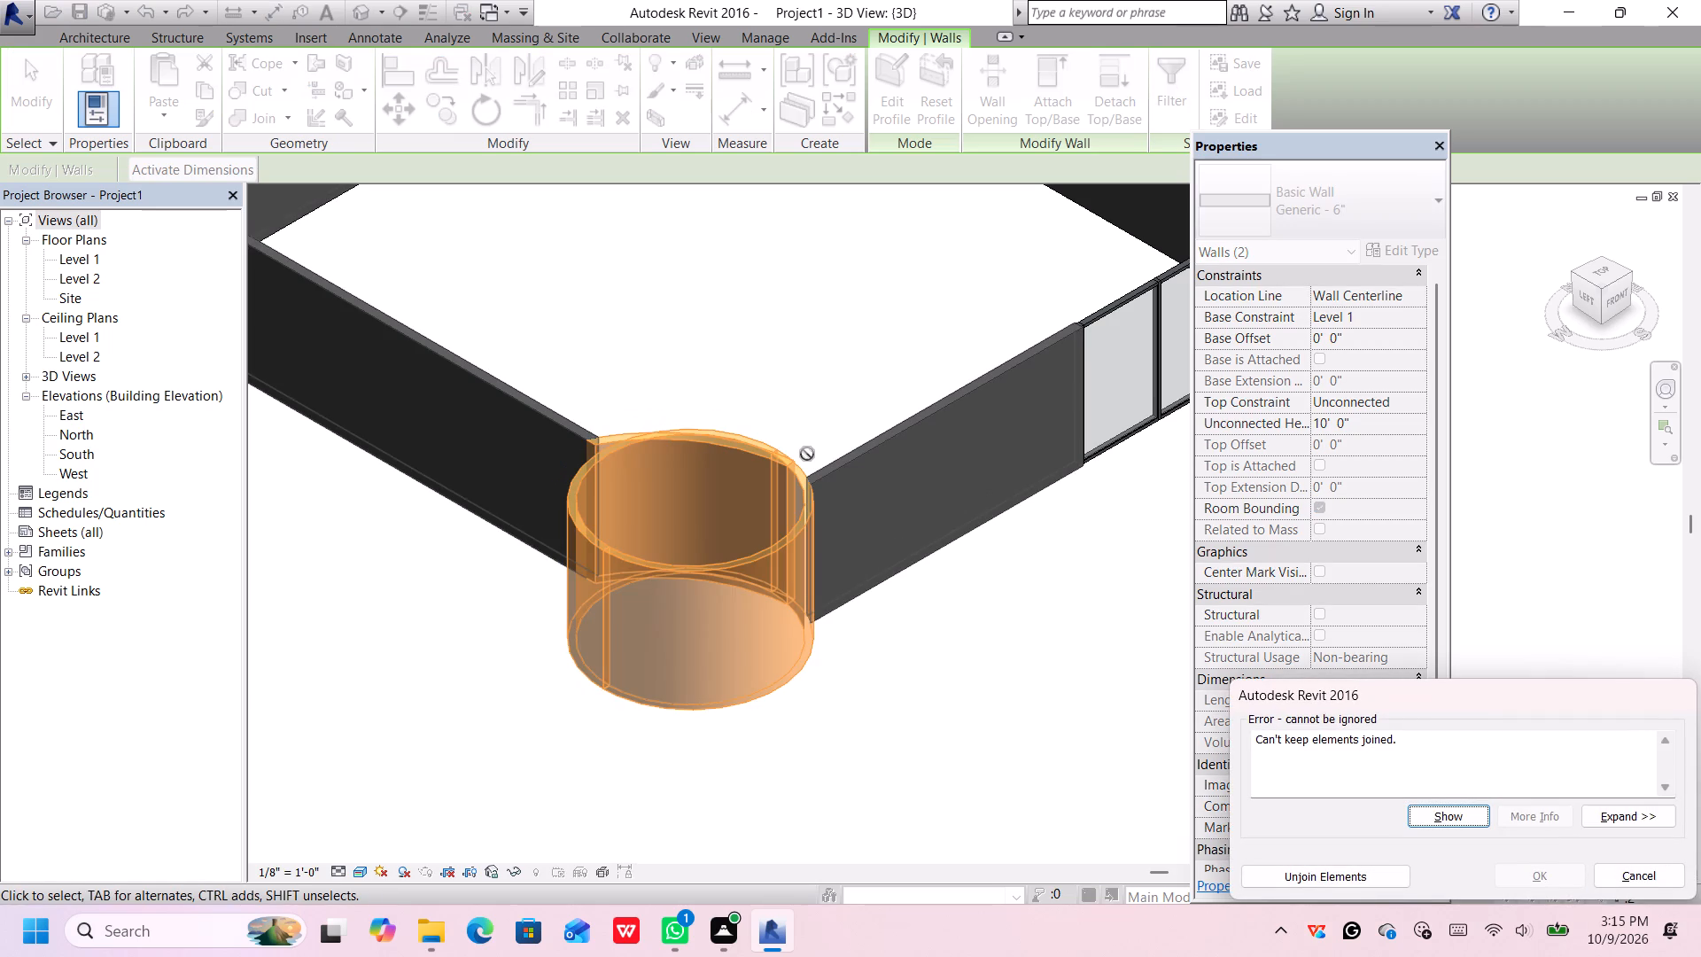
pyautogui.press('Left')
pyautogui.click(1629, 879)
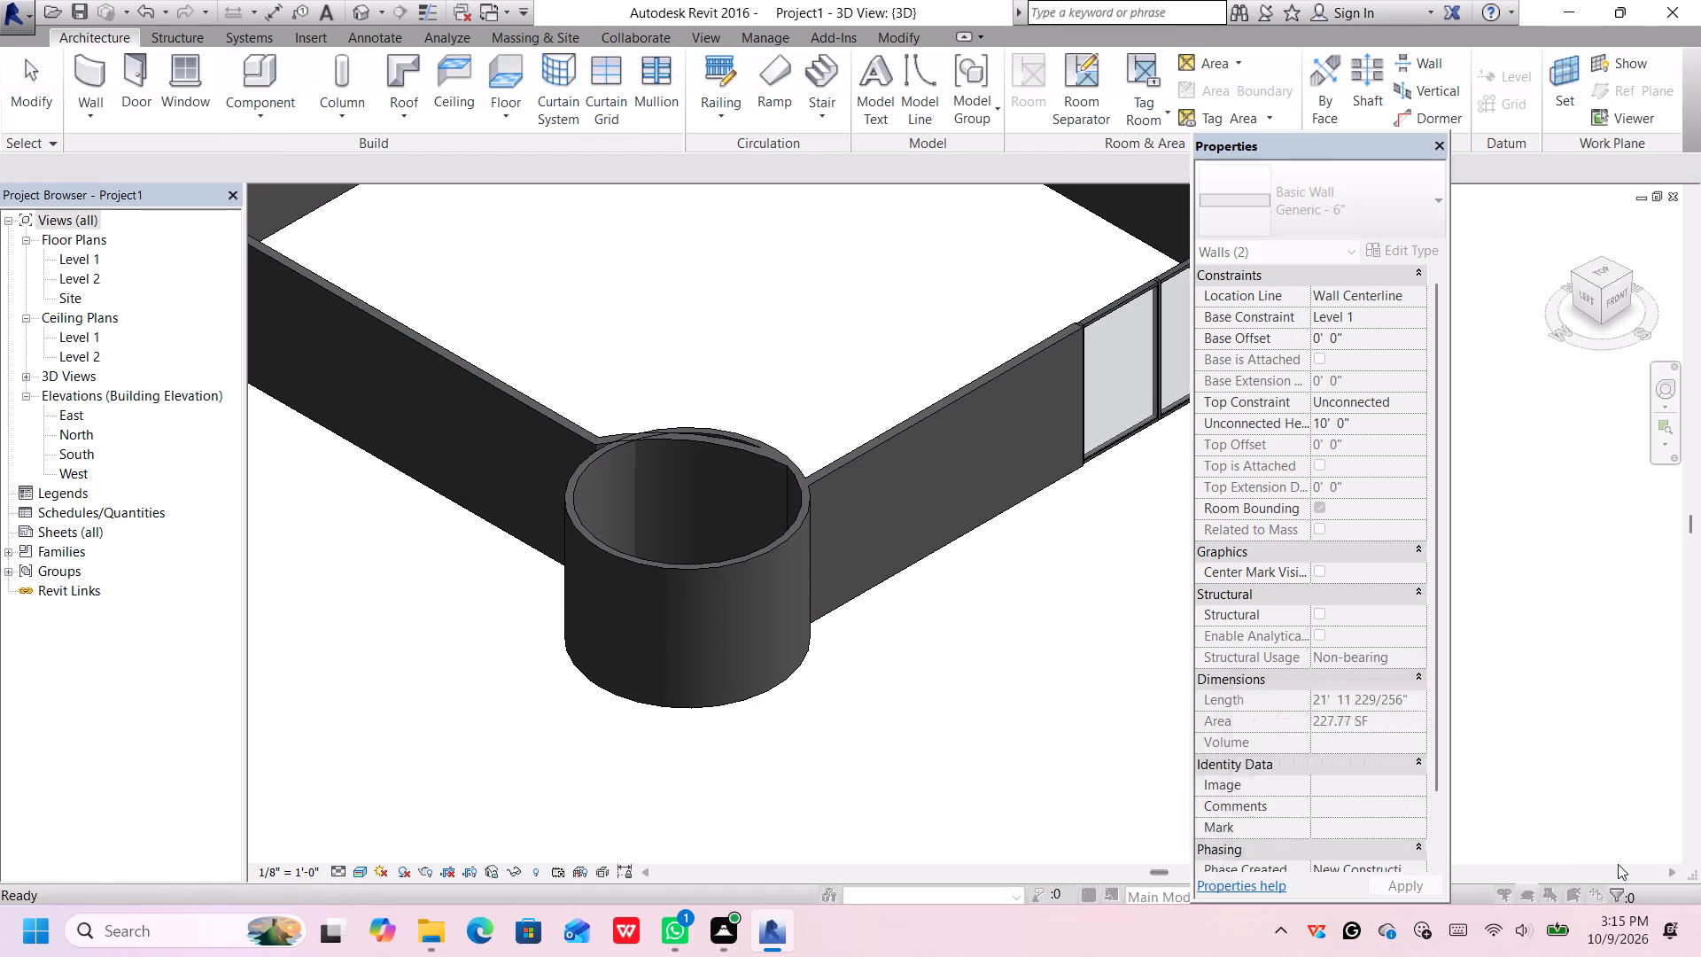
# Delete the curved Generic - 8" corner wall behind the circular wall.
pyautogui.click(602, 436)
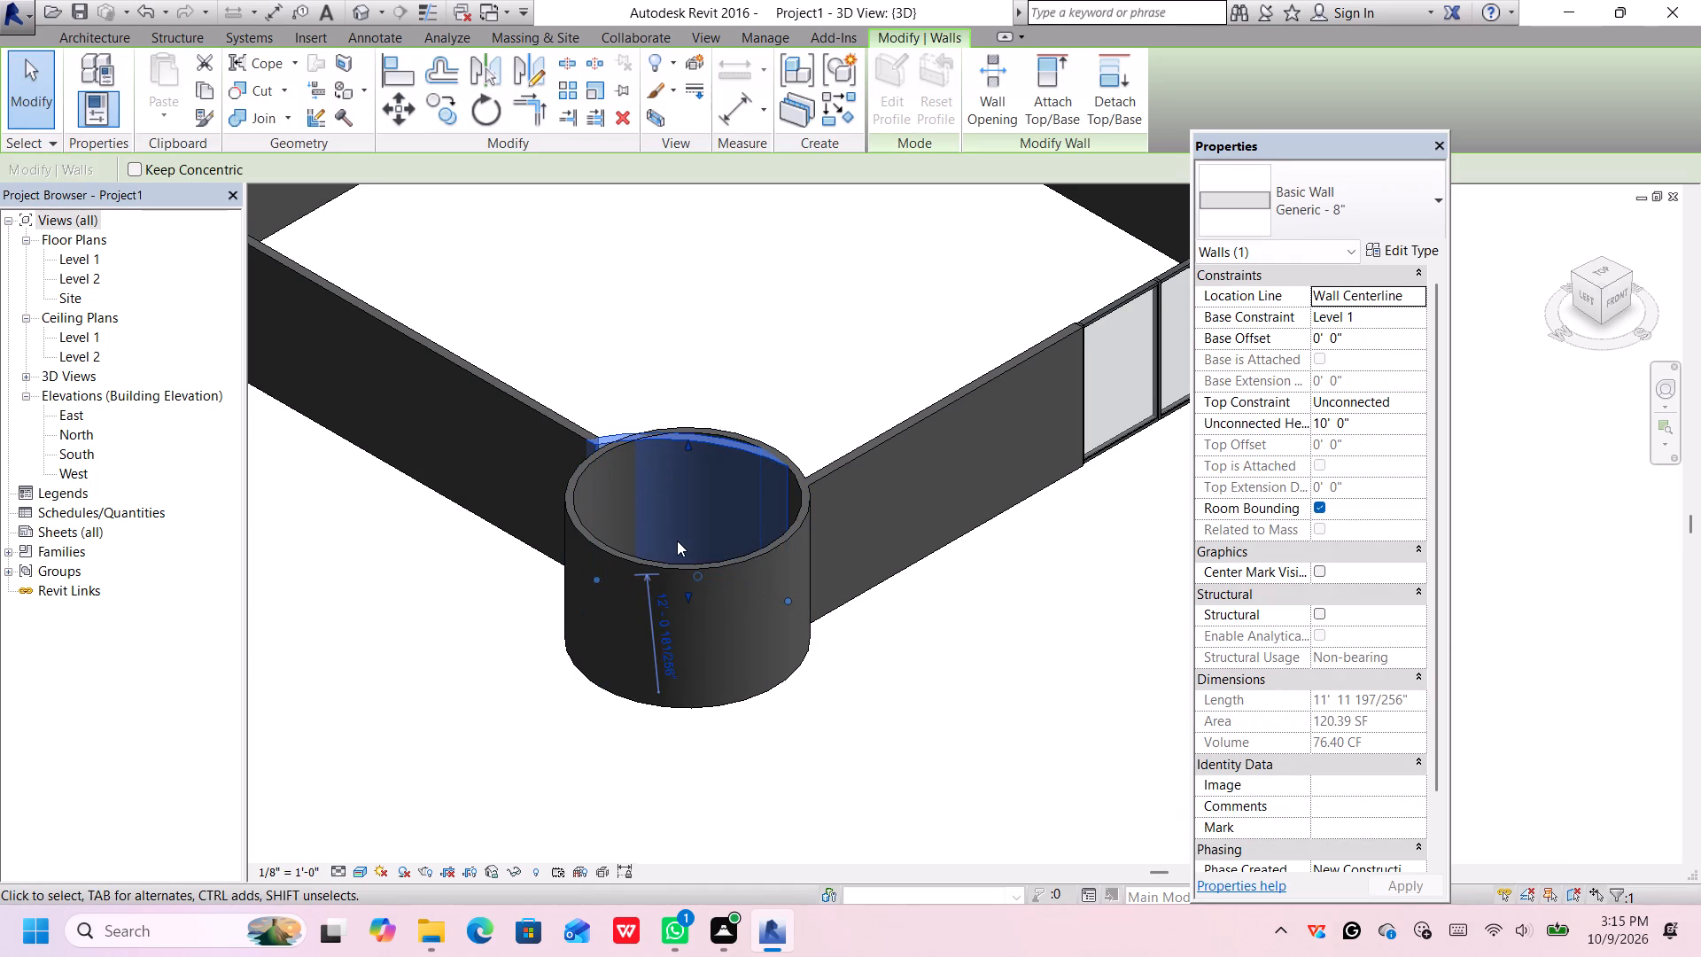
pyautogui.press('Delete')
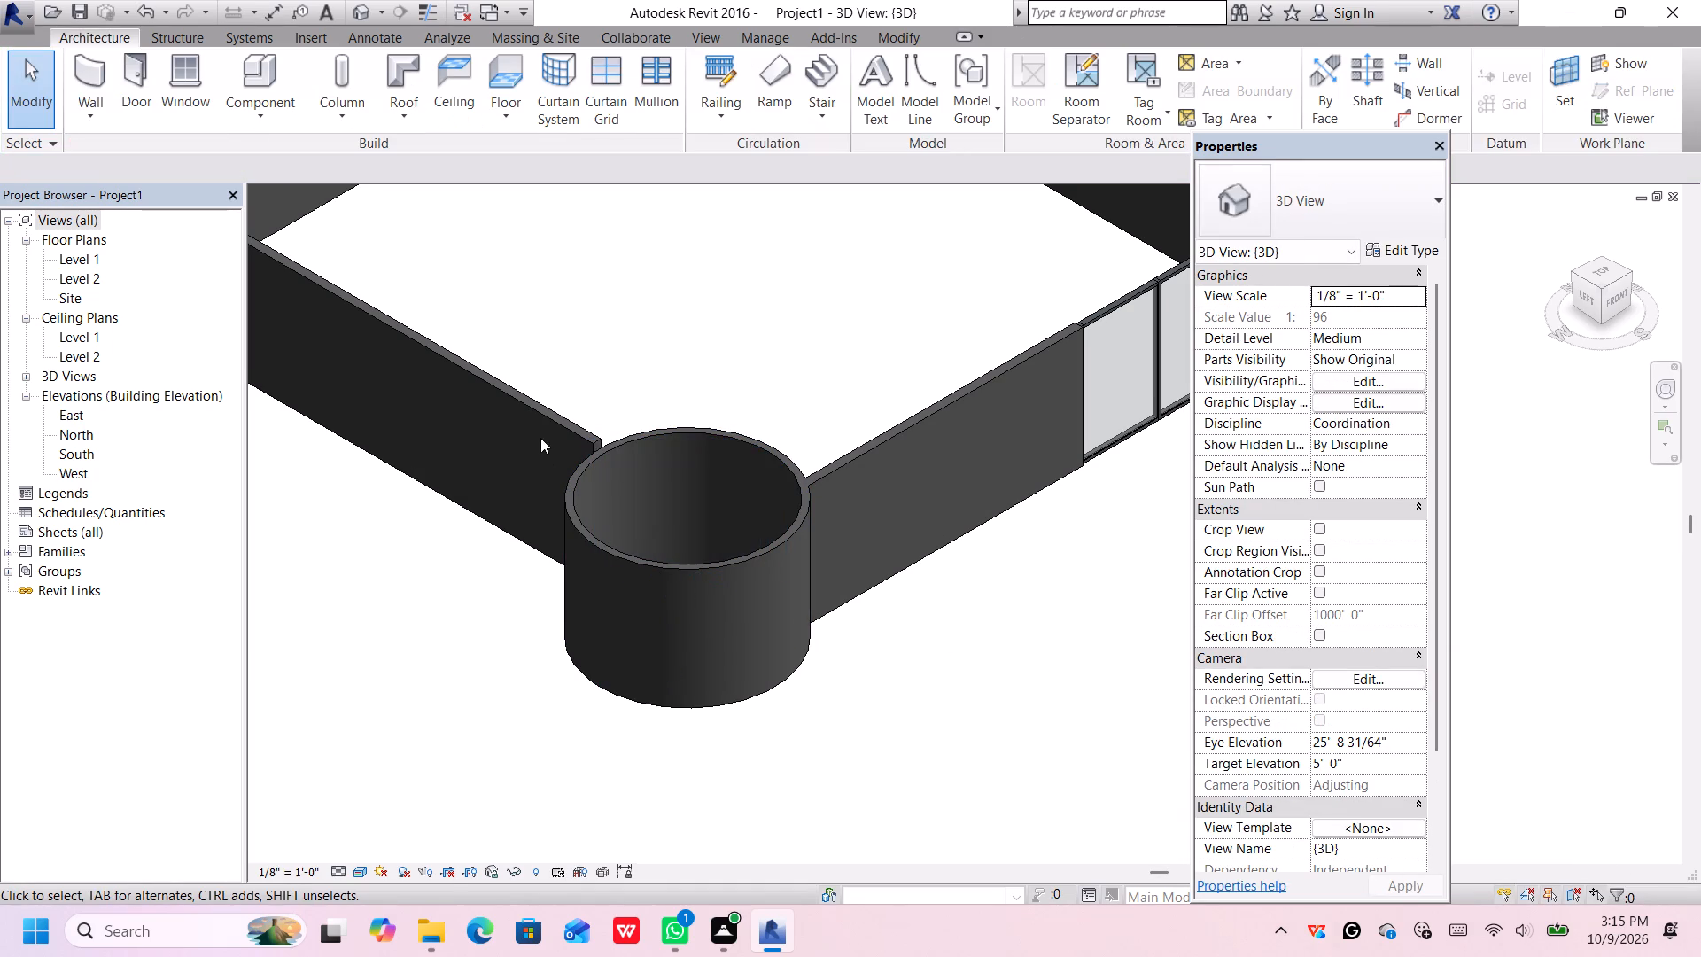
# Extend the west wall's south end into the circular wall, to a wall length of about 39' 9".
pyautogui.click(587, 434)
pyautogui.scroll(2, 588, 562)
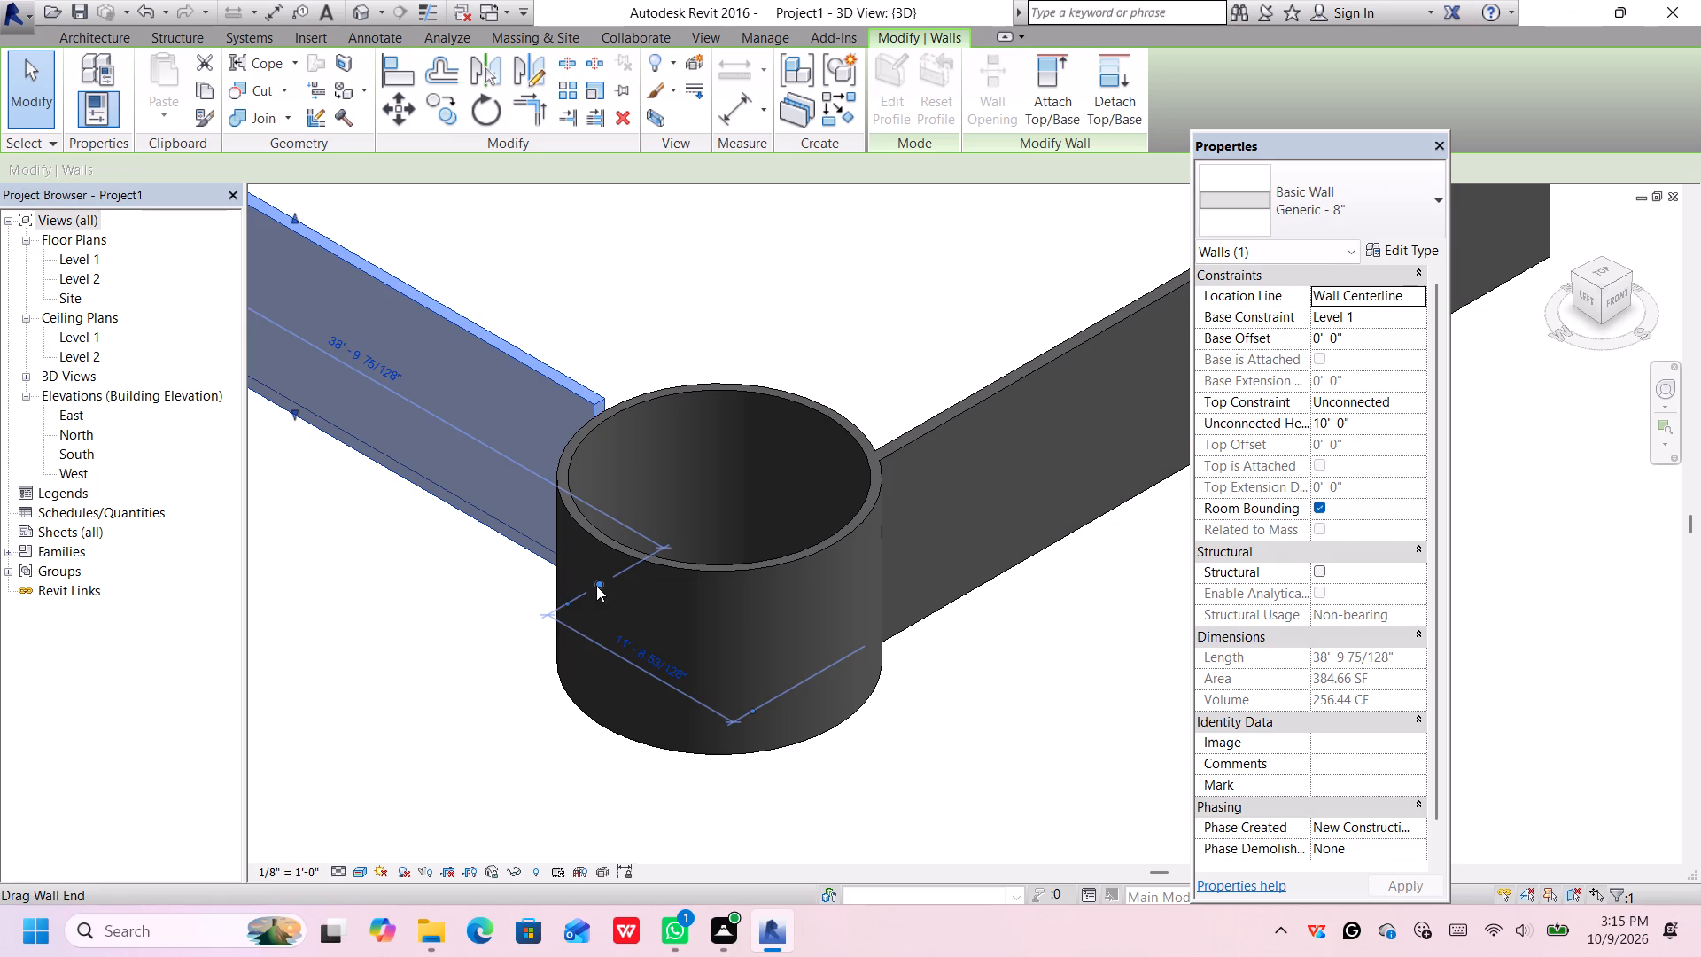
pyautogui.moveTo(596, 584); pyautogui.dragTo(617, 599)
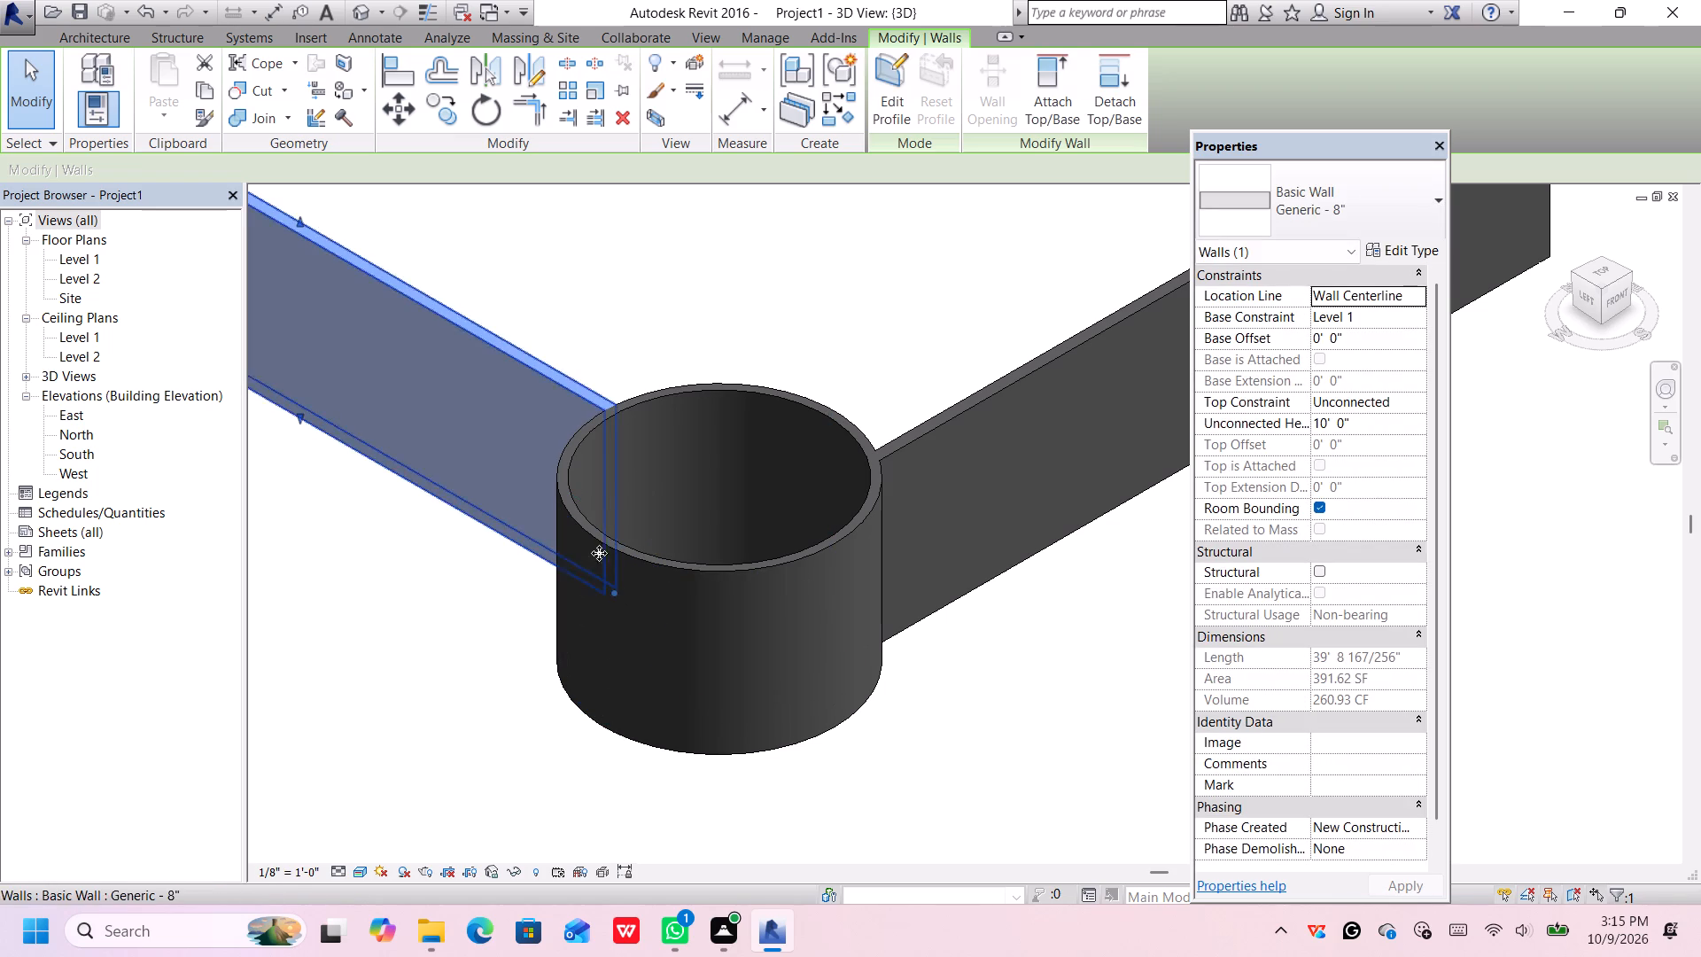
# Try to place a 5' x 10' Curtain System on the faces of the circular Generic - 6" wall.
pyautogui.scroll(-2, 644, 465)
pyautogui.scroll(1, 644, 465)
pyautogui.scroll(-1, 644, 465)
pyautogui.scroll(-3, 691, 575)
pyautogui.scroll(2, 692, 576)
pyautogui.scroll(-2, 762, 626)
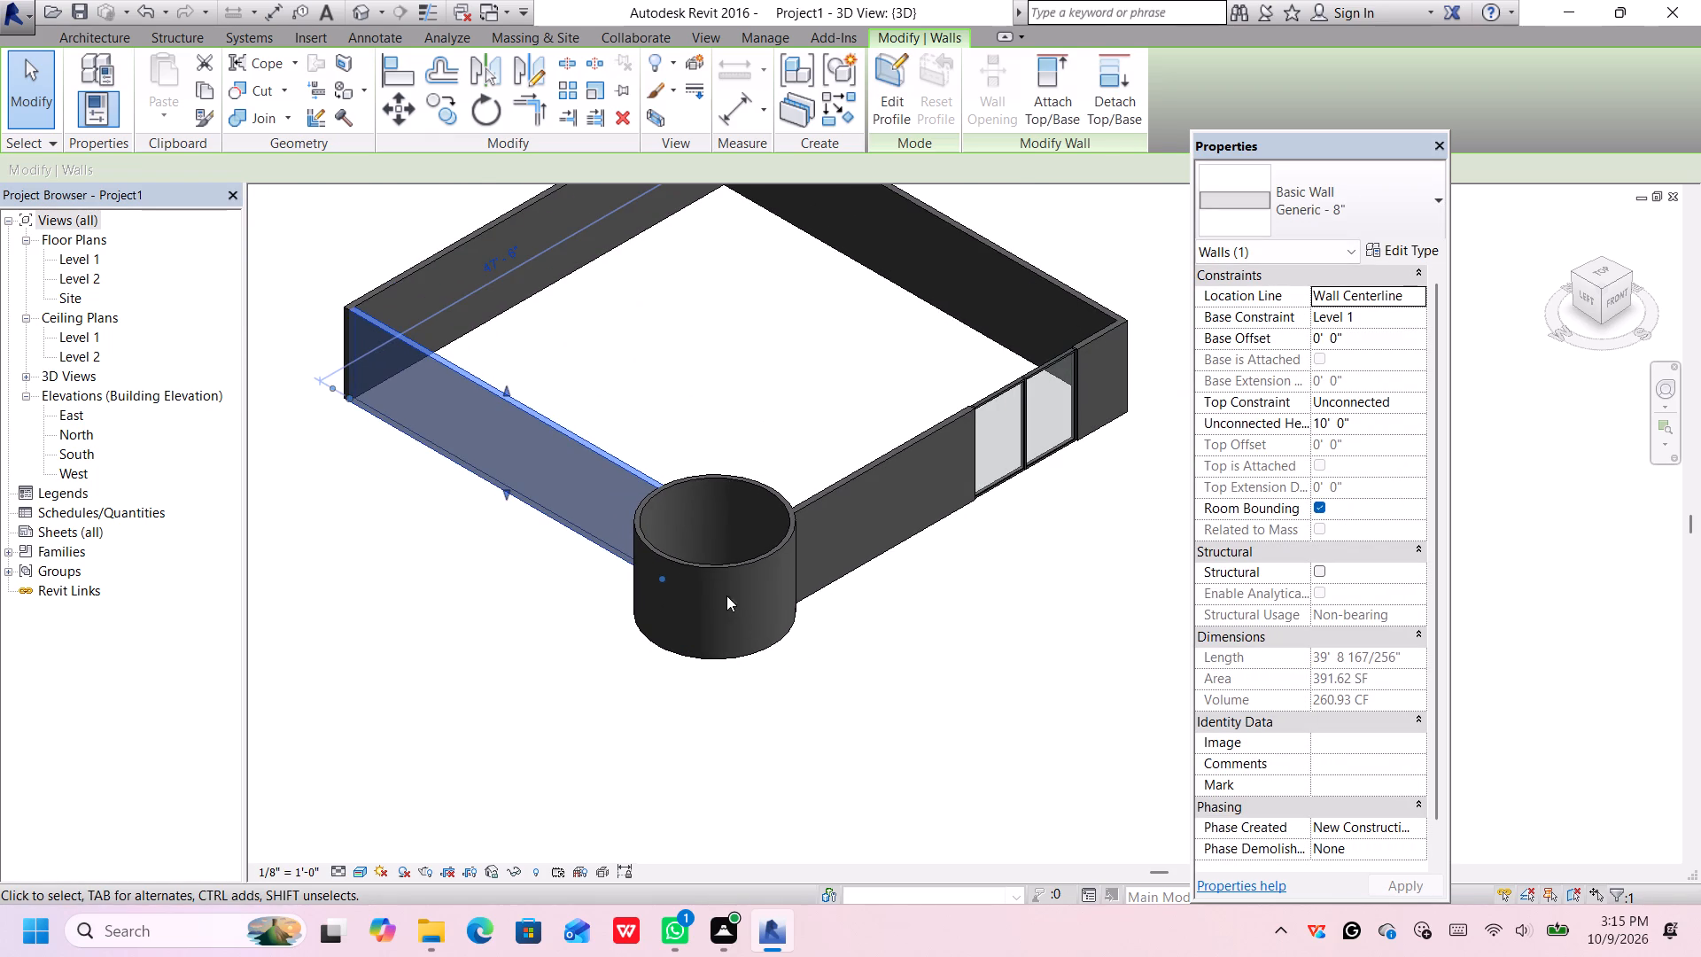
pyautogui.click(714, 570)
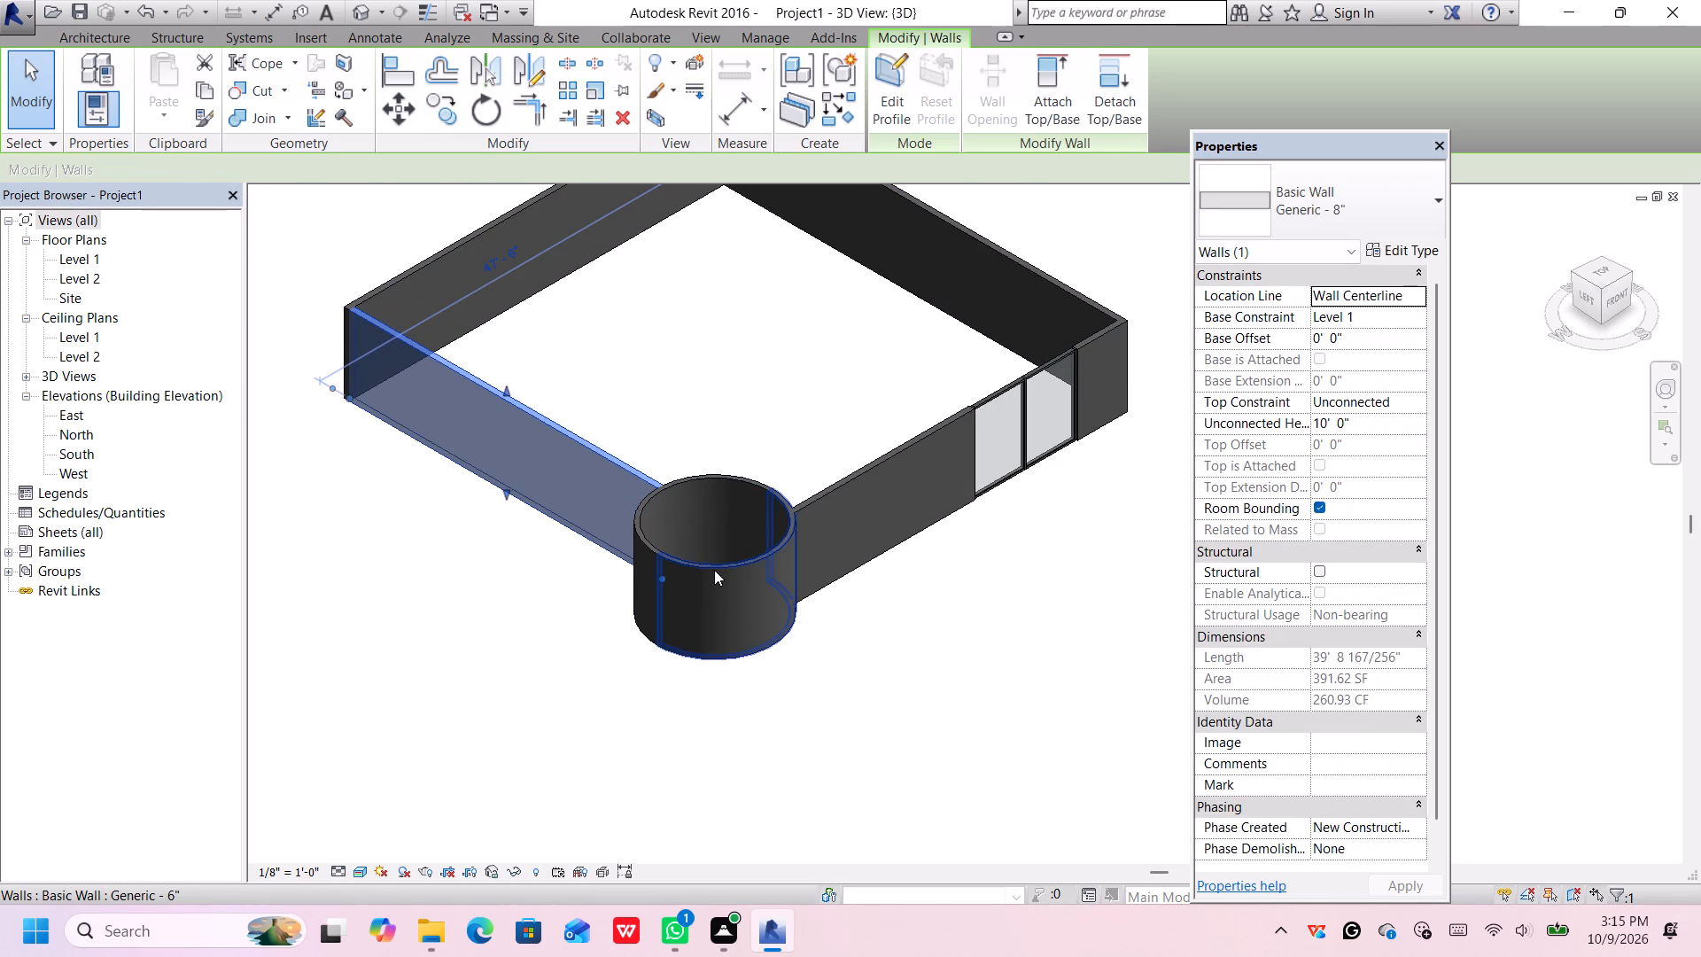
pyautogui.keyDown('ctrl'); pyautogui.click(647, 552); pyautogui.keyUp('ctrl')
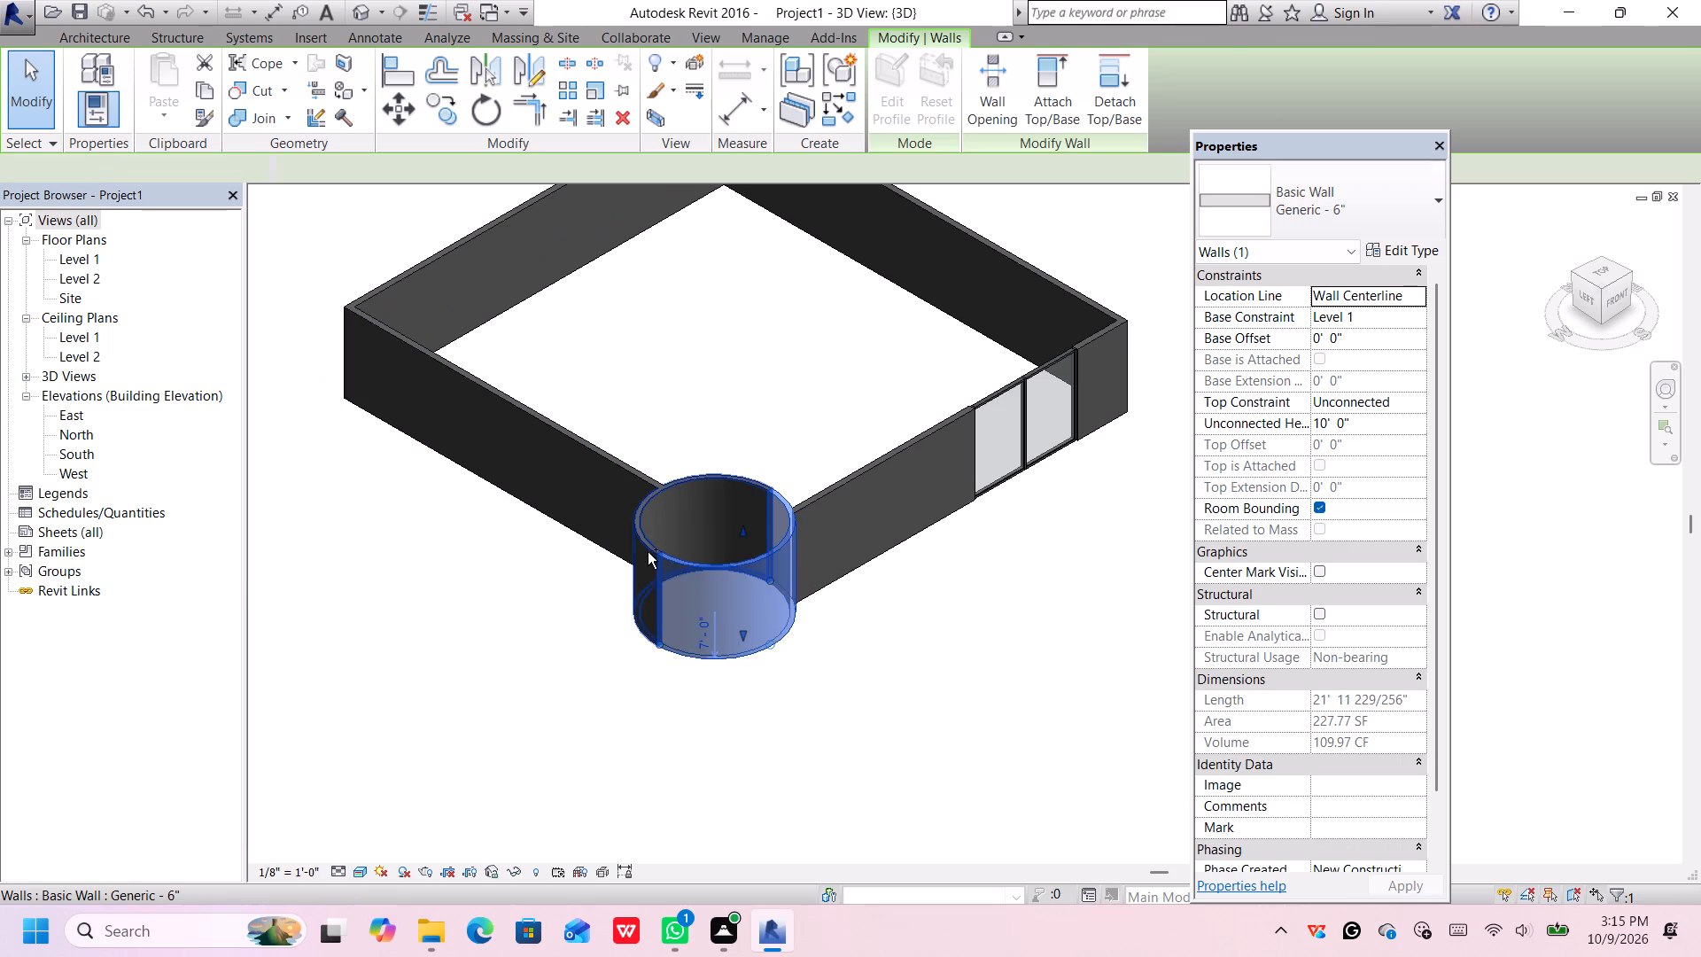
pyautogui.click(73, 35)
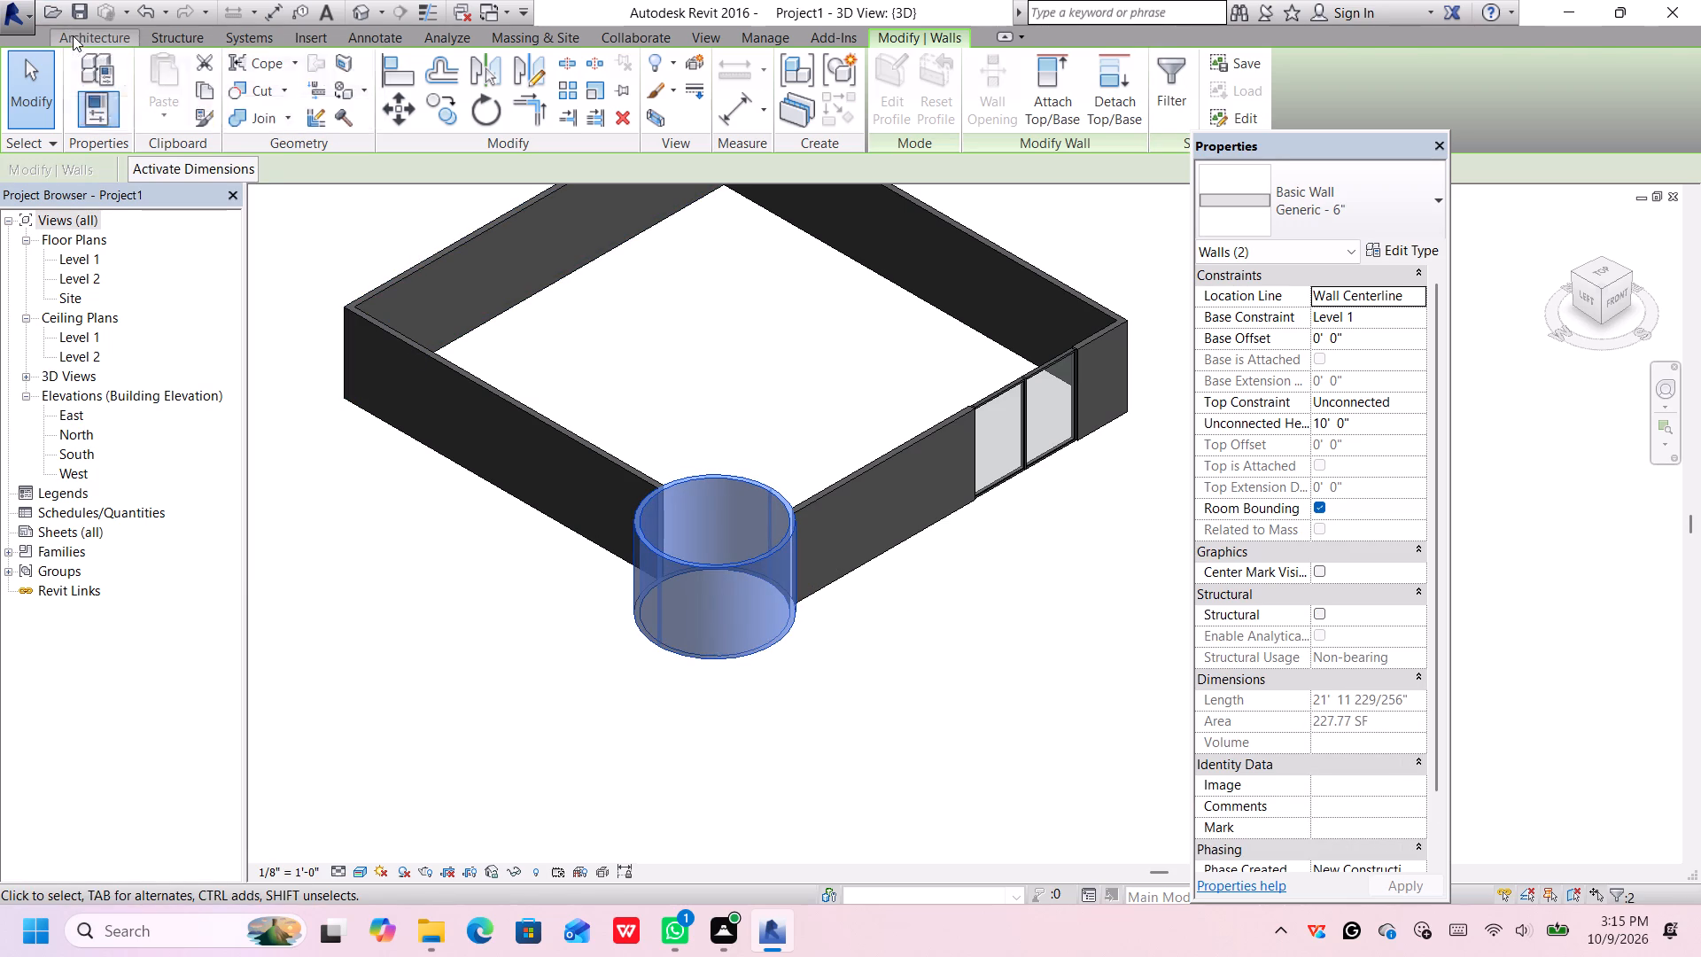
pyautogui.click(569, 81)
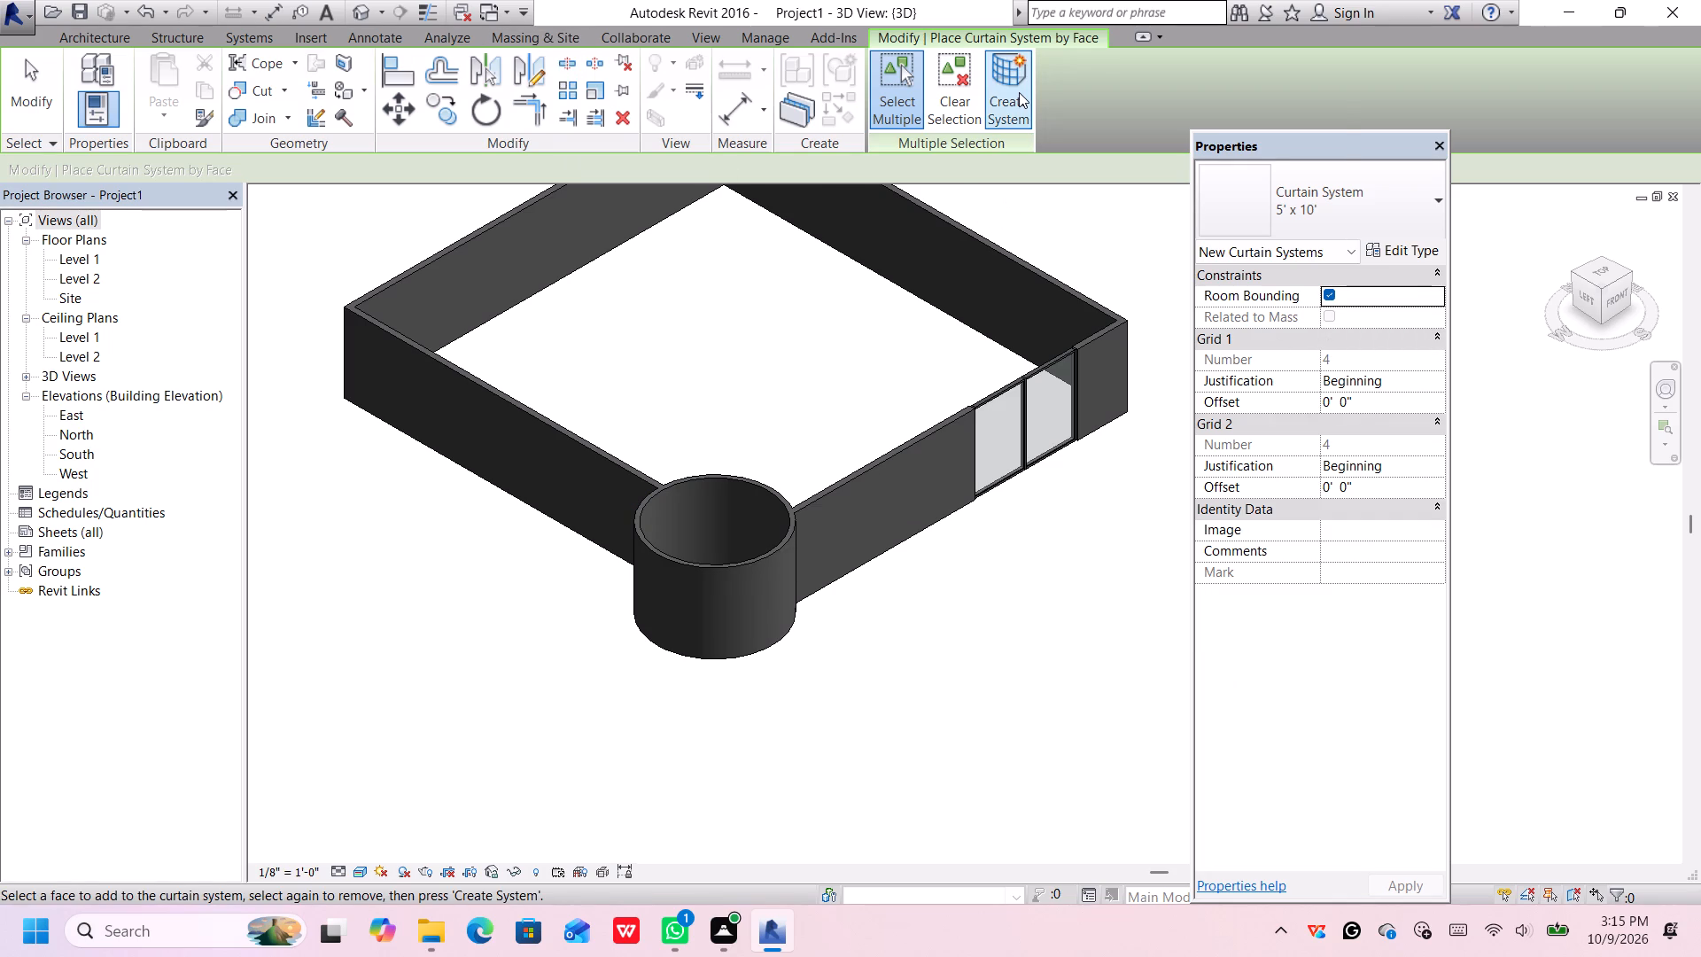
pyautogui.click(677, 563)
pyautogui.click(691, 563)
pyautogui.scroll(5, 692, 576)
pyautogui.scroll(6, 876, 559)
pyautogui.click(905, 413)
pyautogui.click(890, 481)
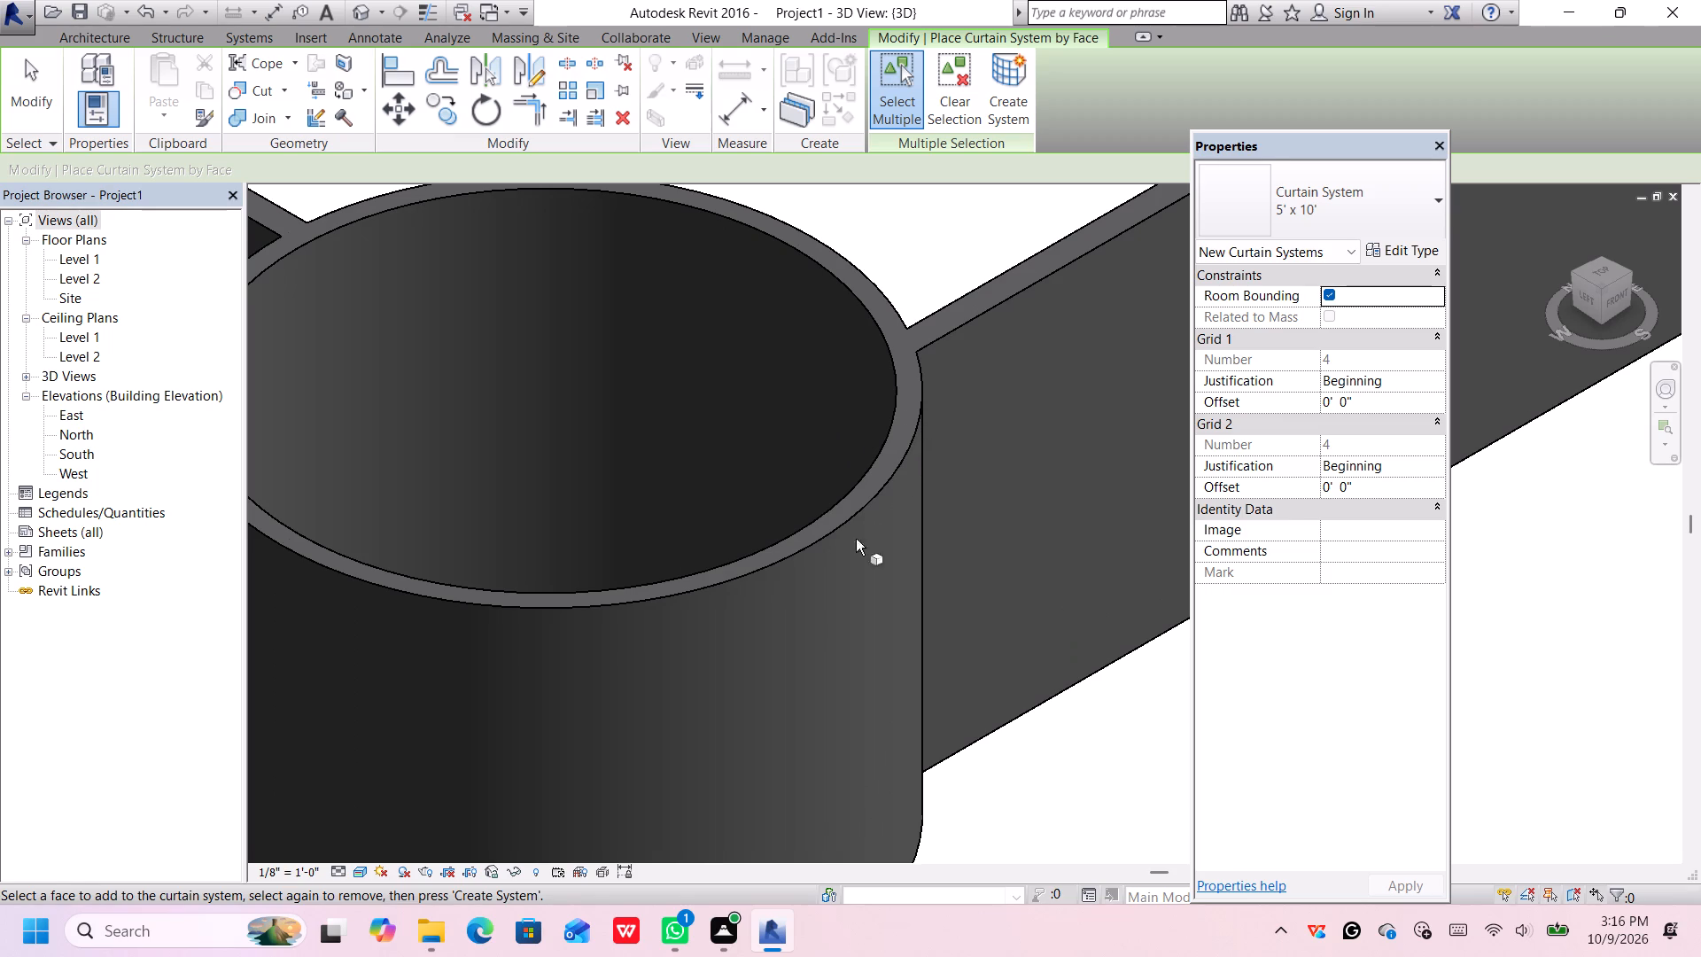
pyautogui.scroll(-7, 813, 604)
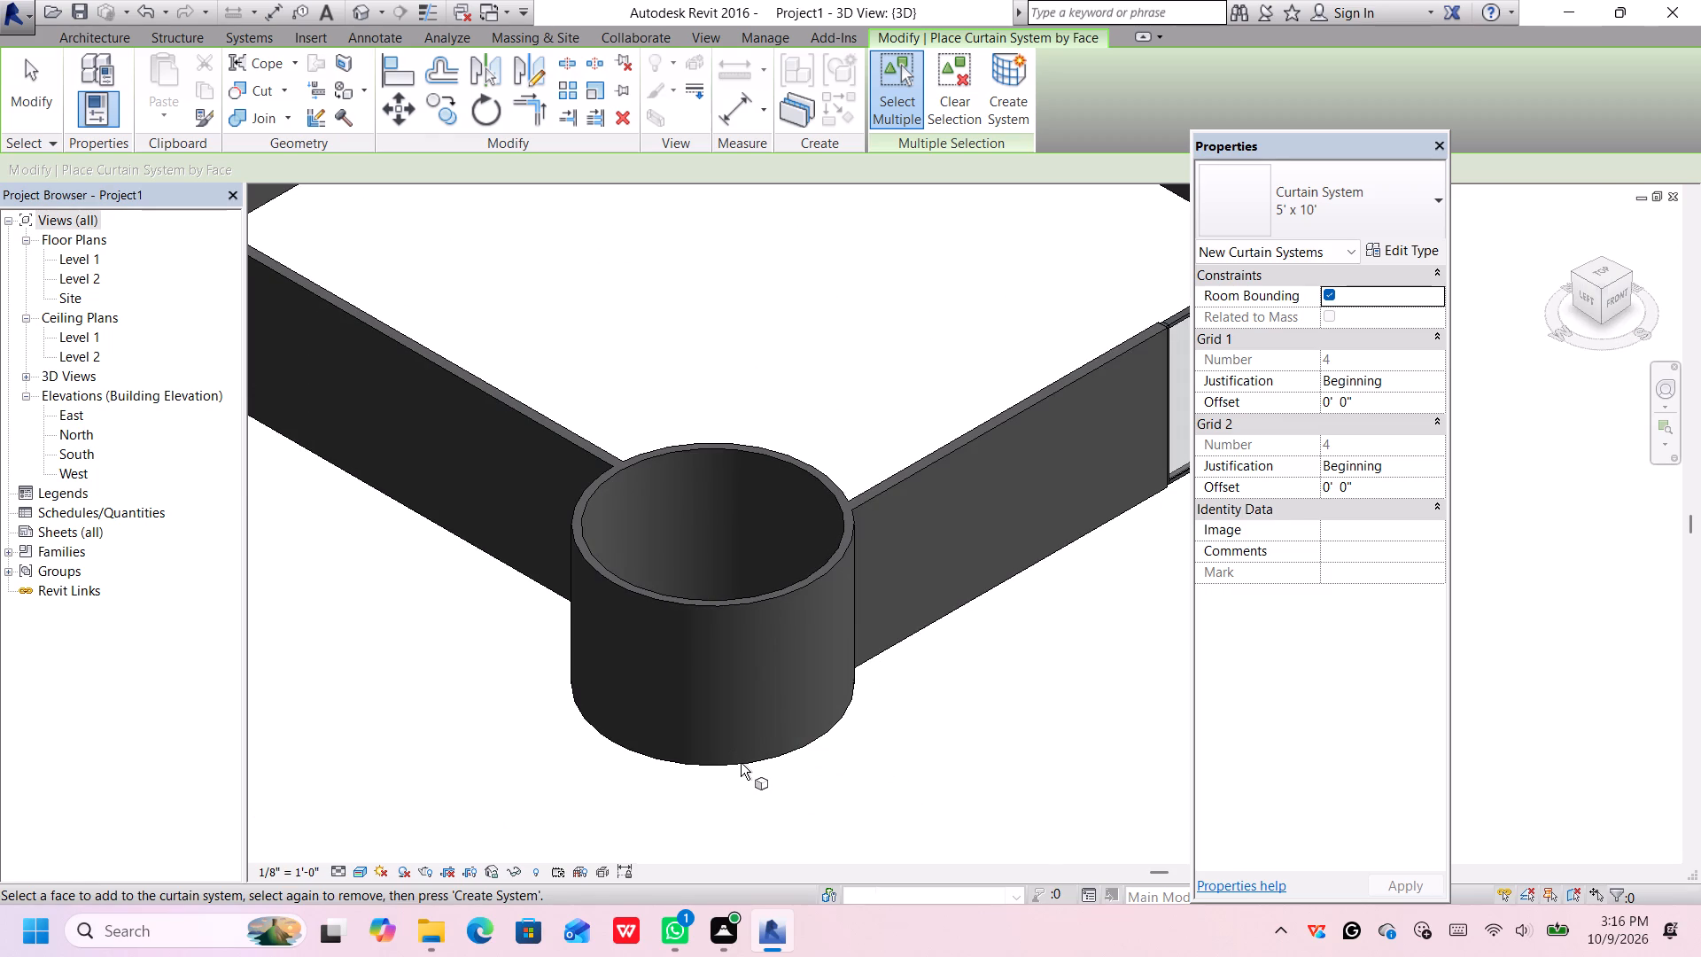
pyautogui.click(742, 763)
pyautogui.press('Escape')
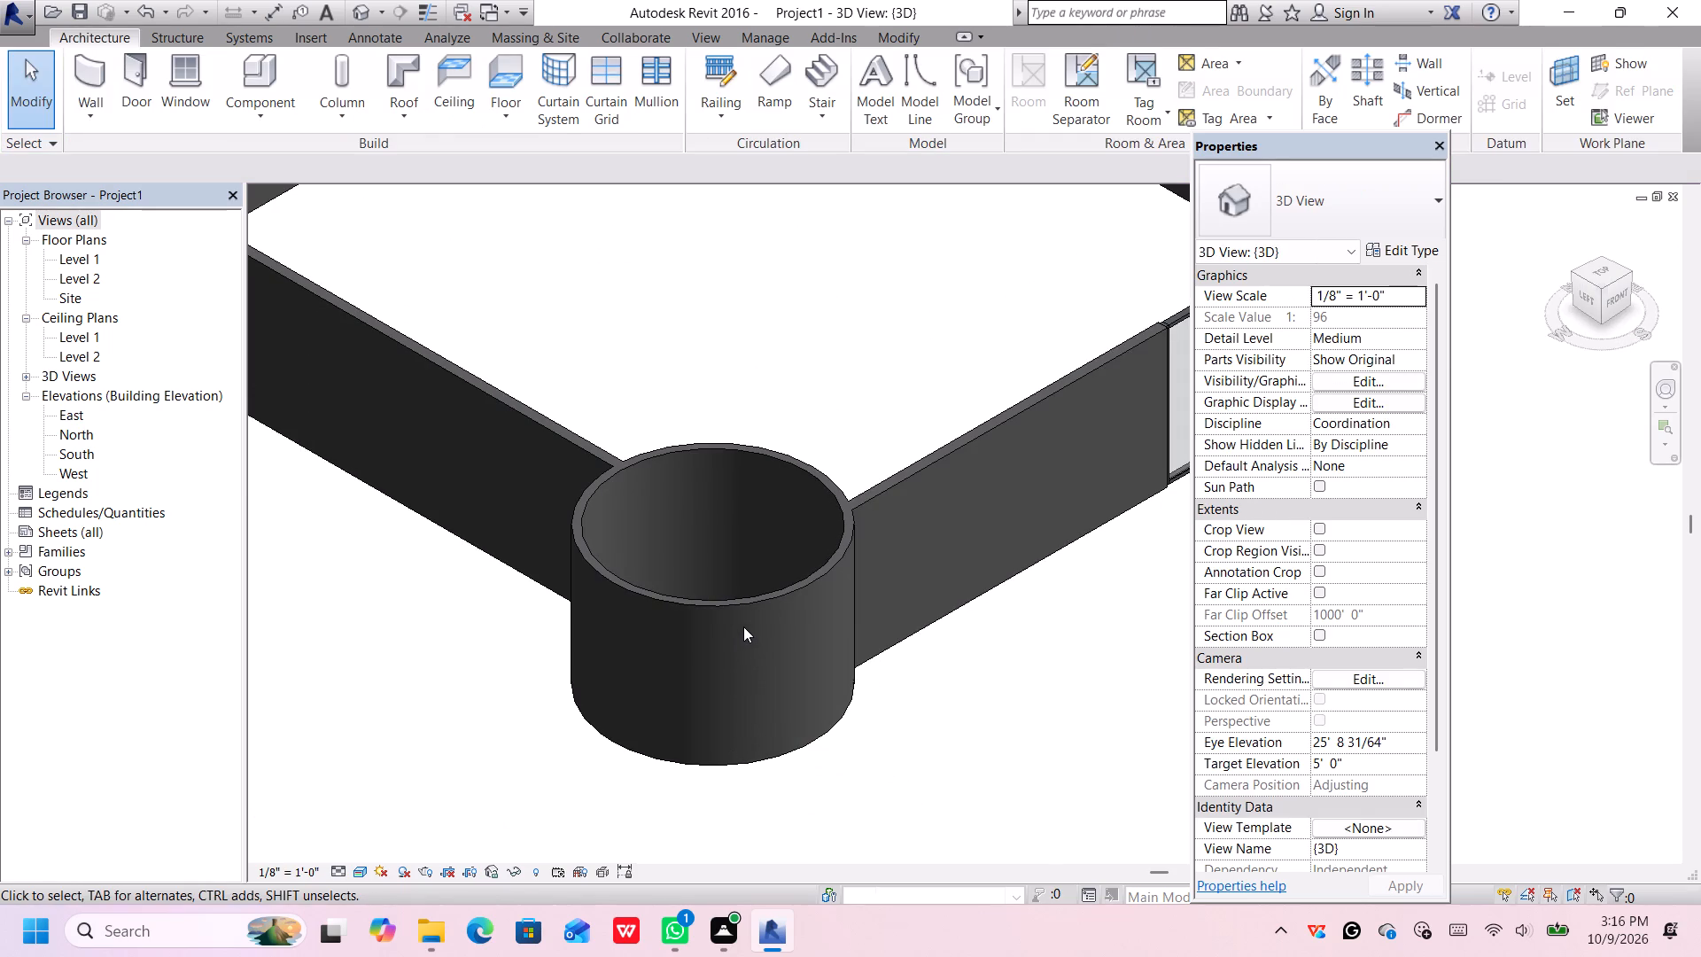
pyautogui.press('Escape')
# Delete both halves of the circular Generic - 6" wall at the southwest corner.
pyautogui.click(721, 592)
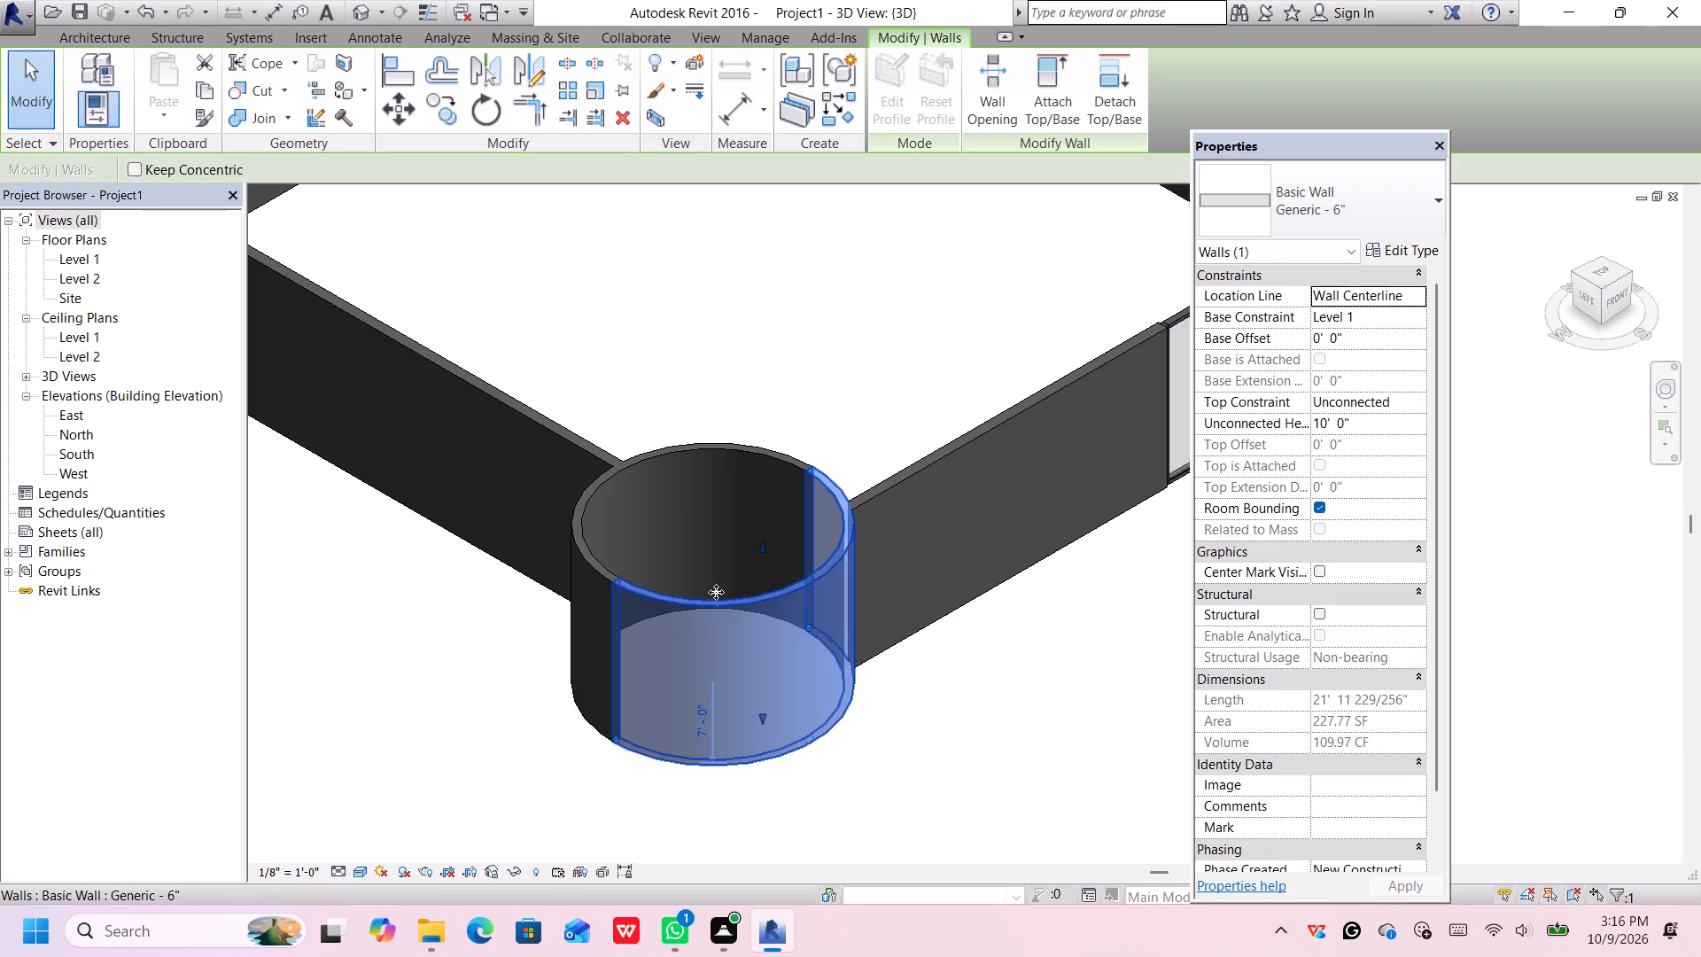
pyautogui.press('Delete')
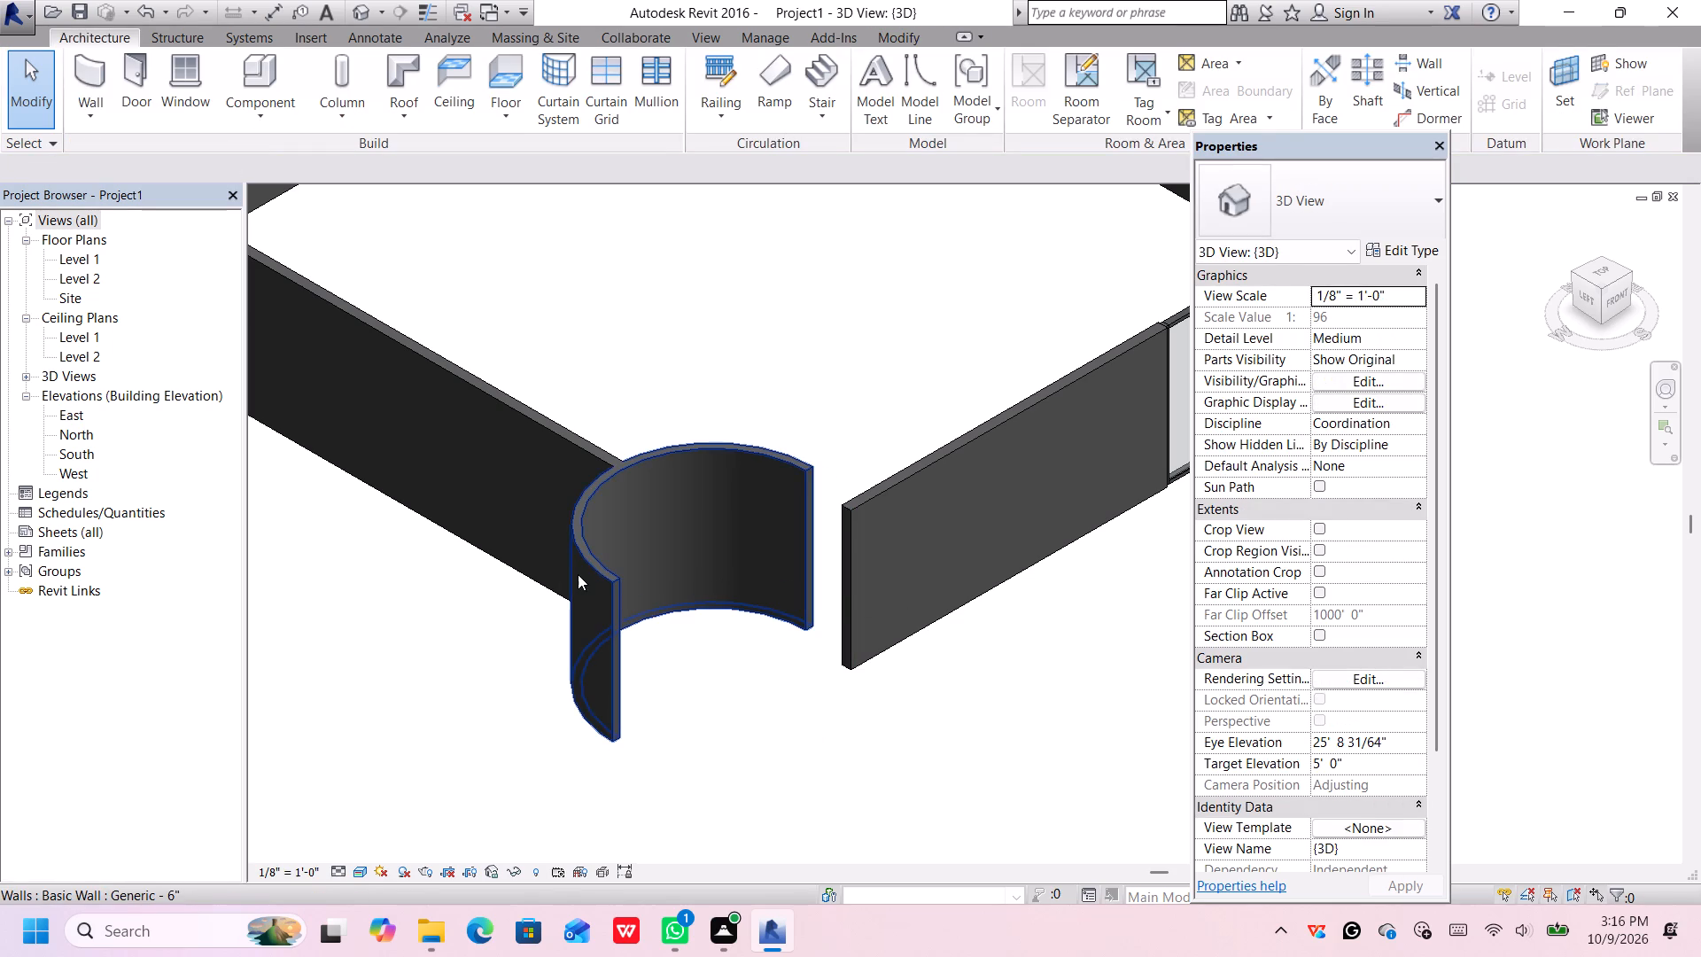
pyautogui.click(578, 572)
pyautogui.press('Delete')
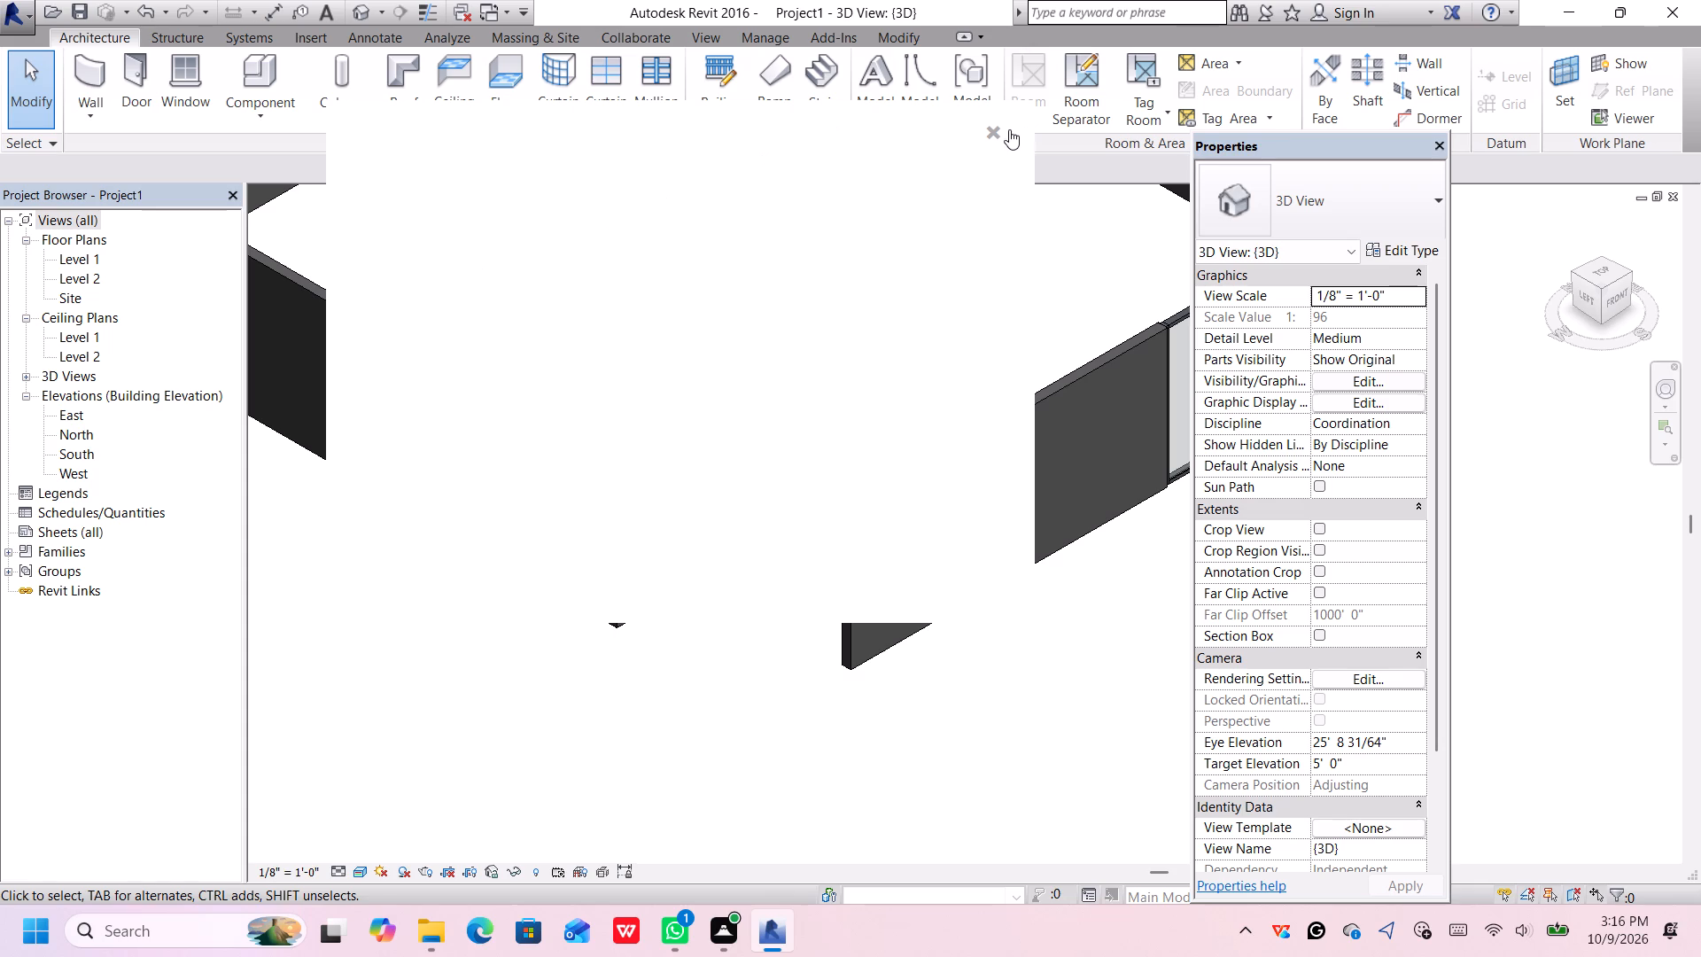
# Start a new in-place mass in the 3D view, keeping the default name Mass 1.
pyautogui.click(995, 130)
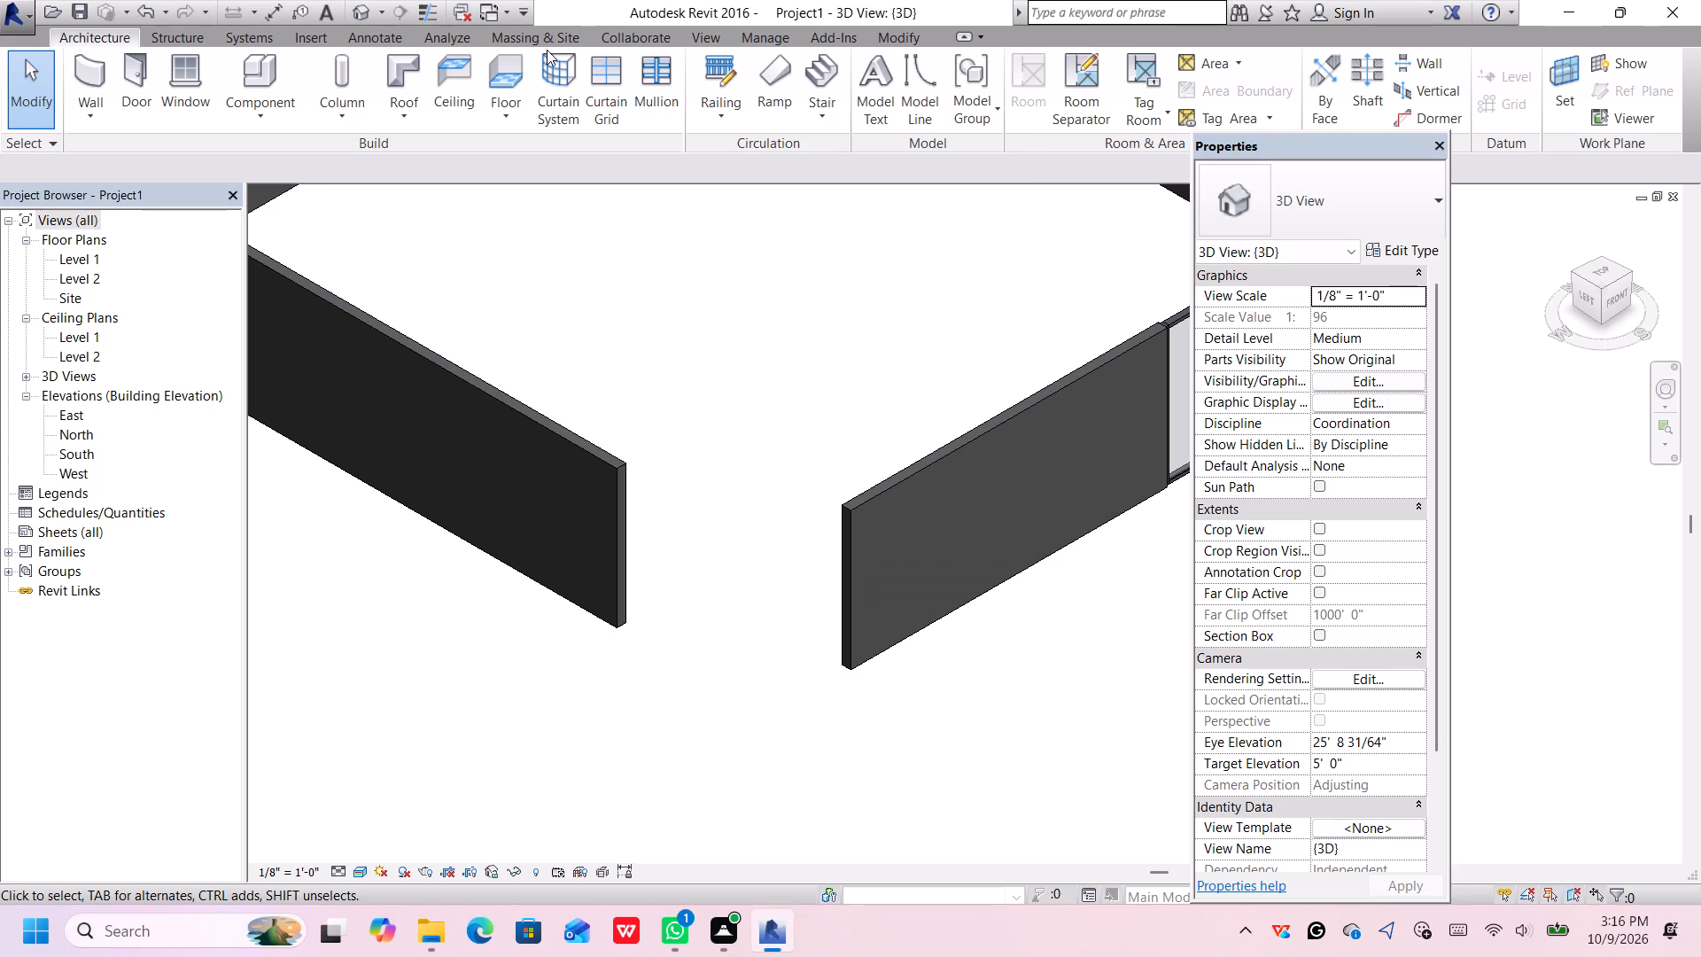
pyautogui.click(539, 37)
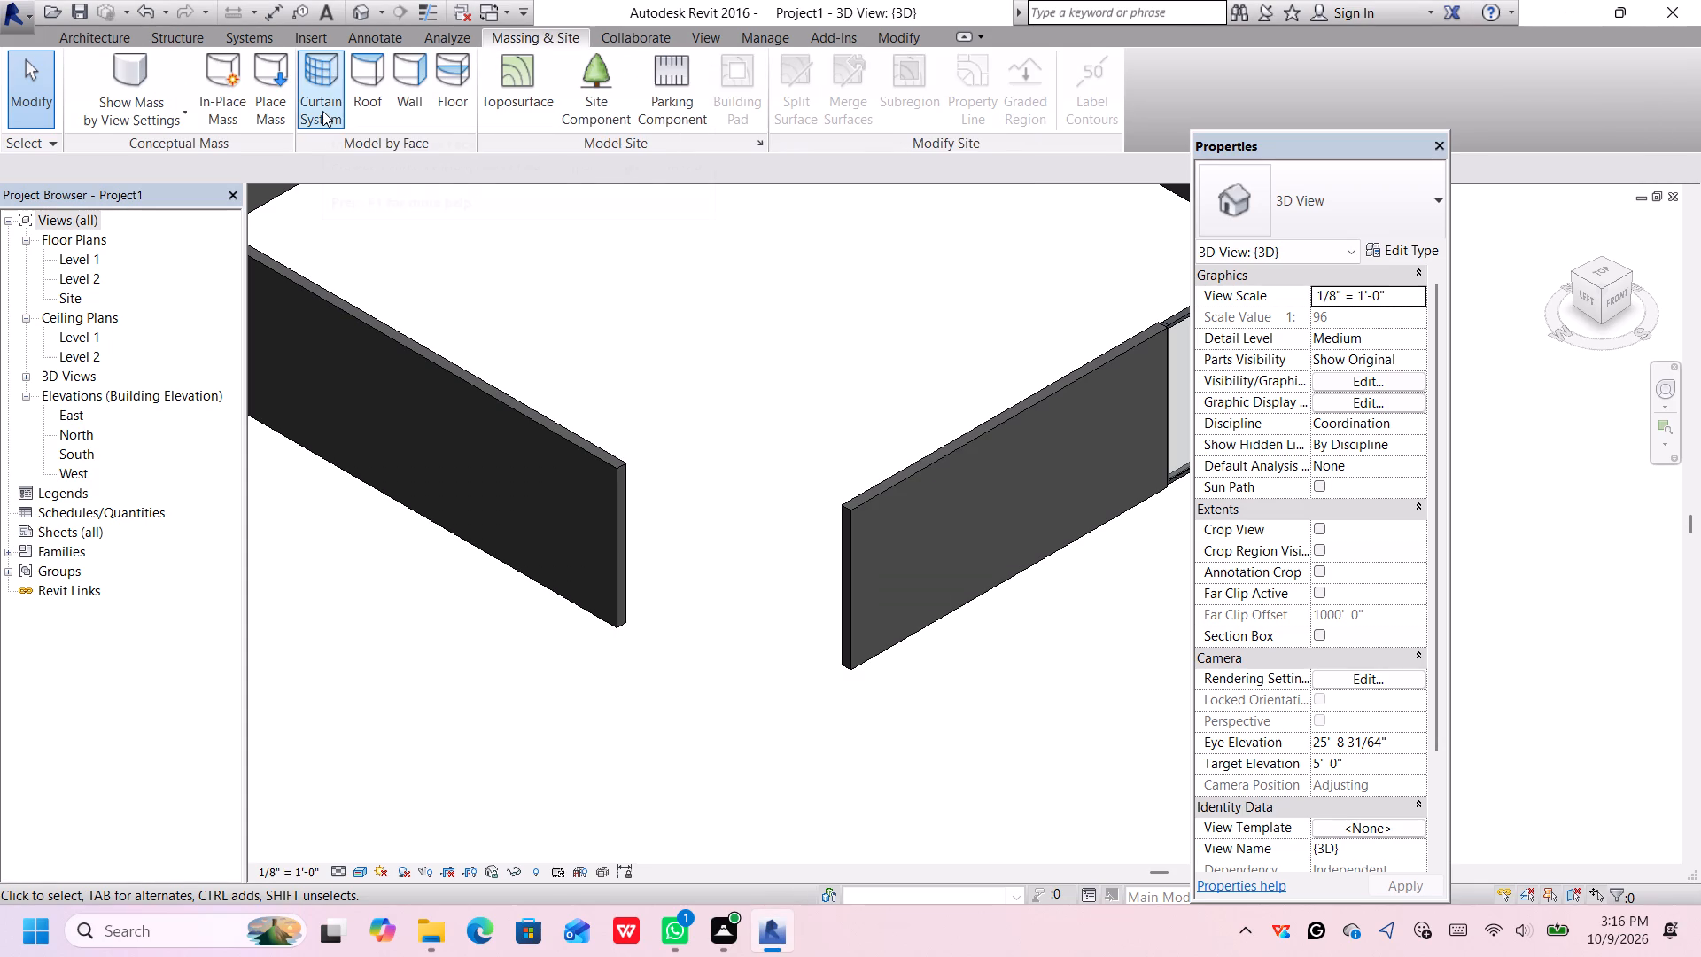
pyautogui.click(228, 84)
pyautogui.click(999, 549)
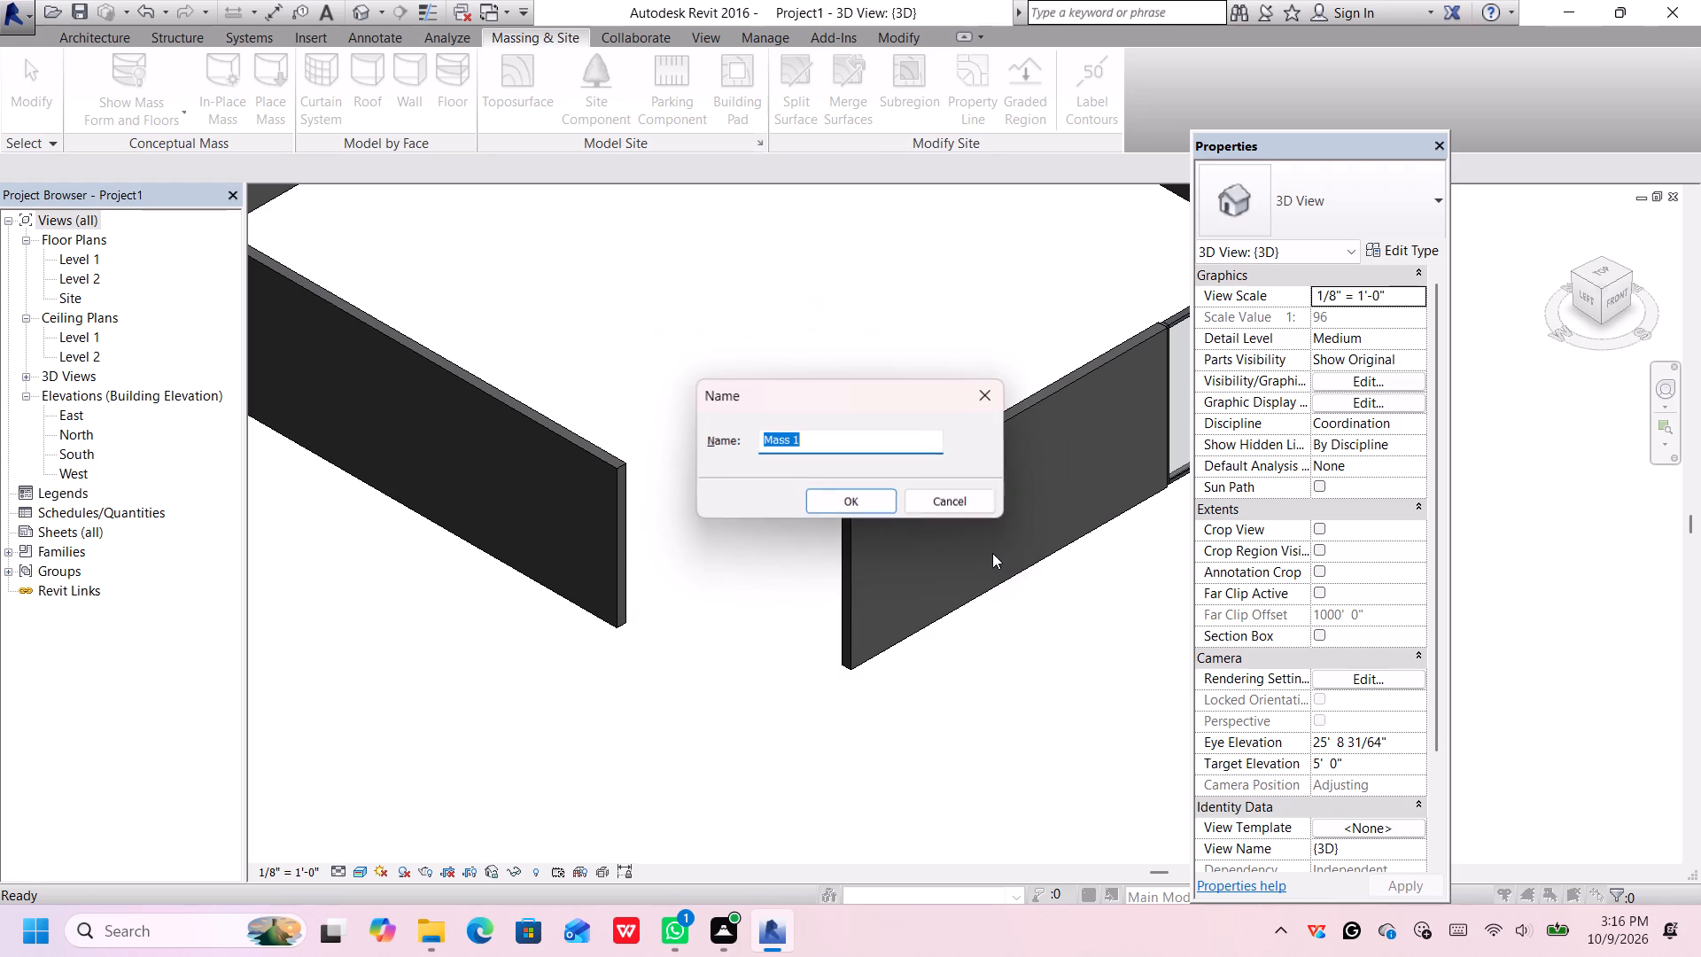
pyautogui.click(857, 508)
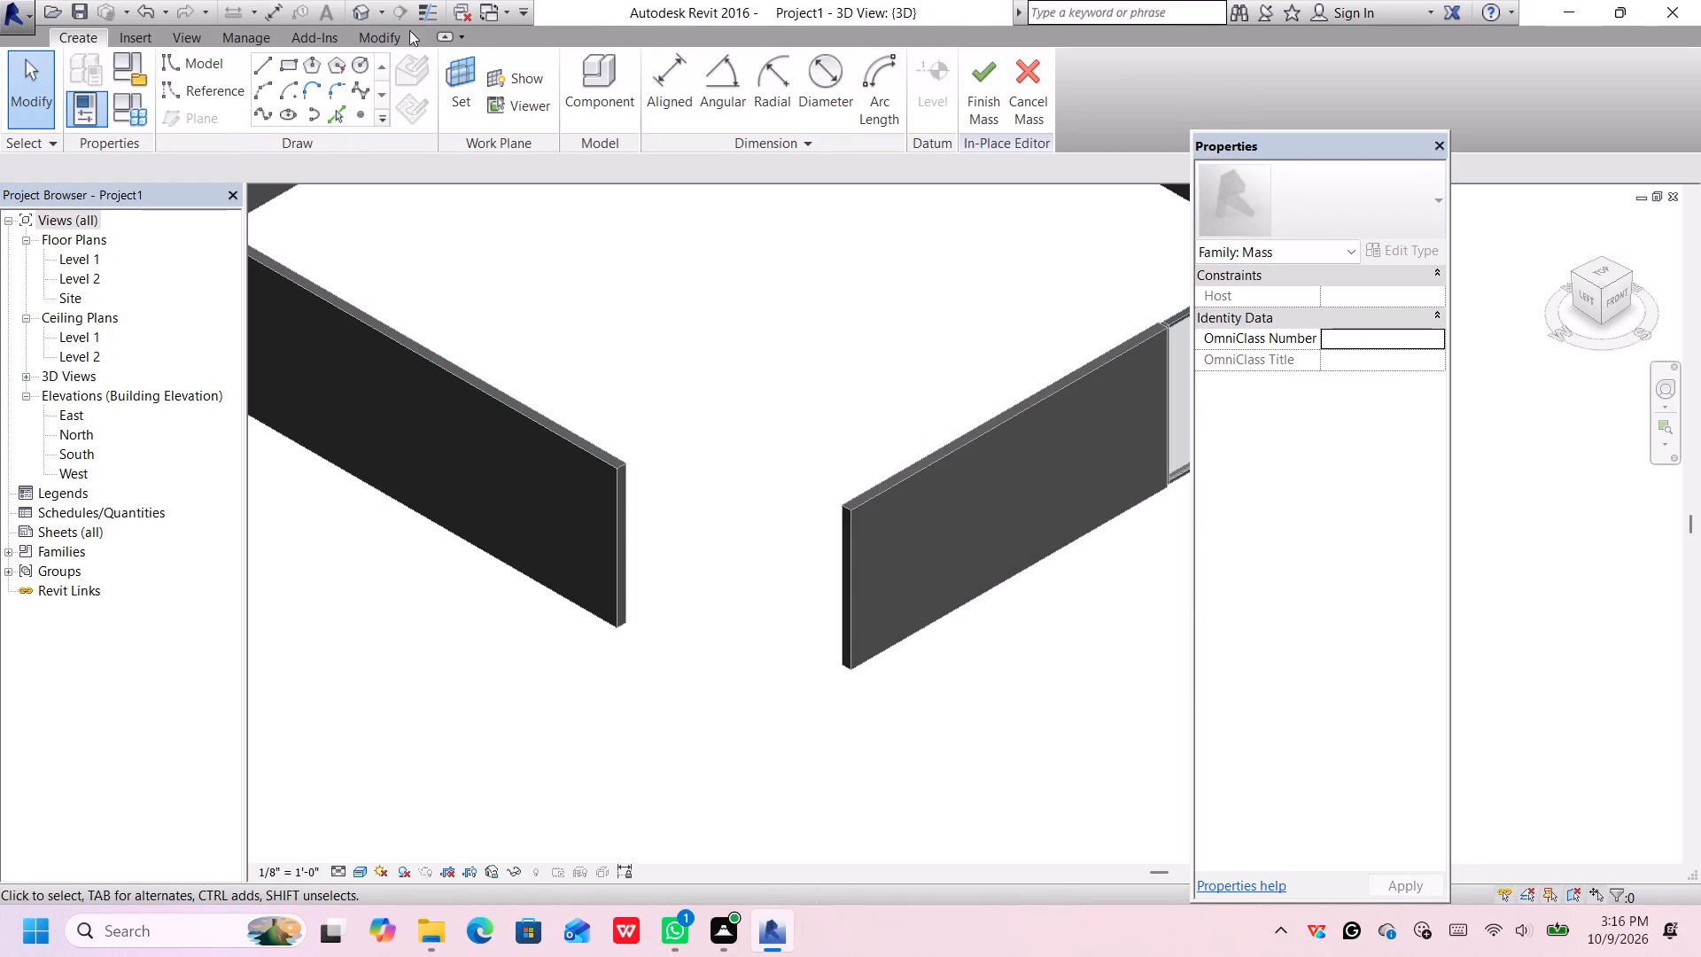
# Sketch a circle of 7' radius on Level 1 at the open southwest corner, centred in line with the west wall.
pyautogui.click(358, 68)
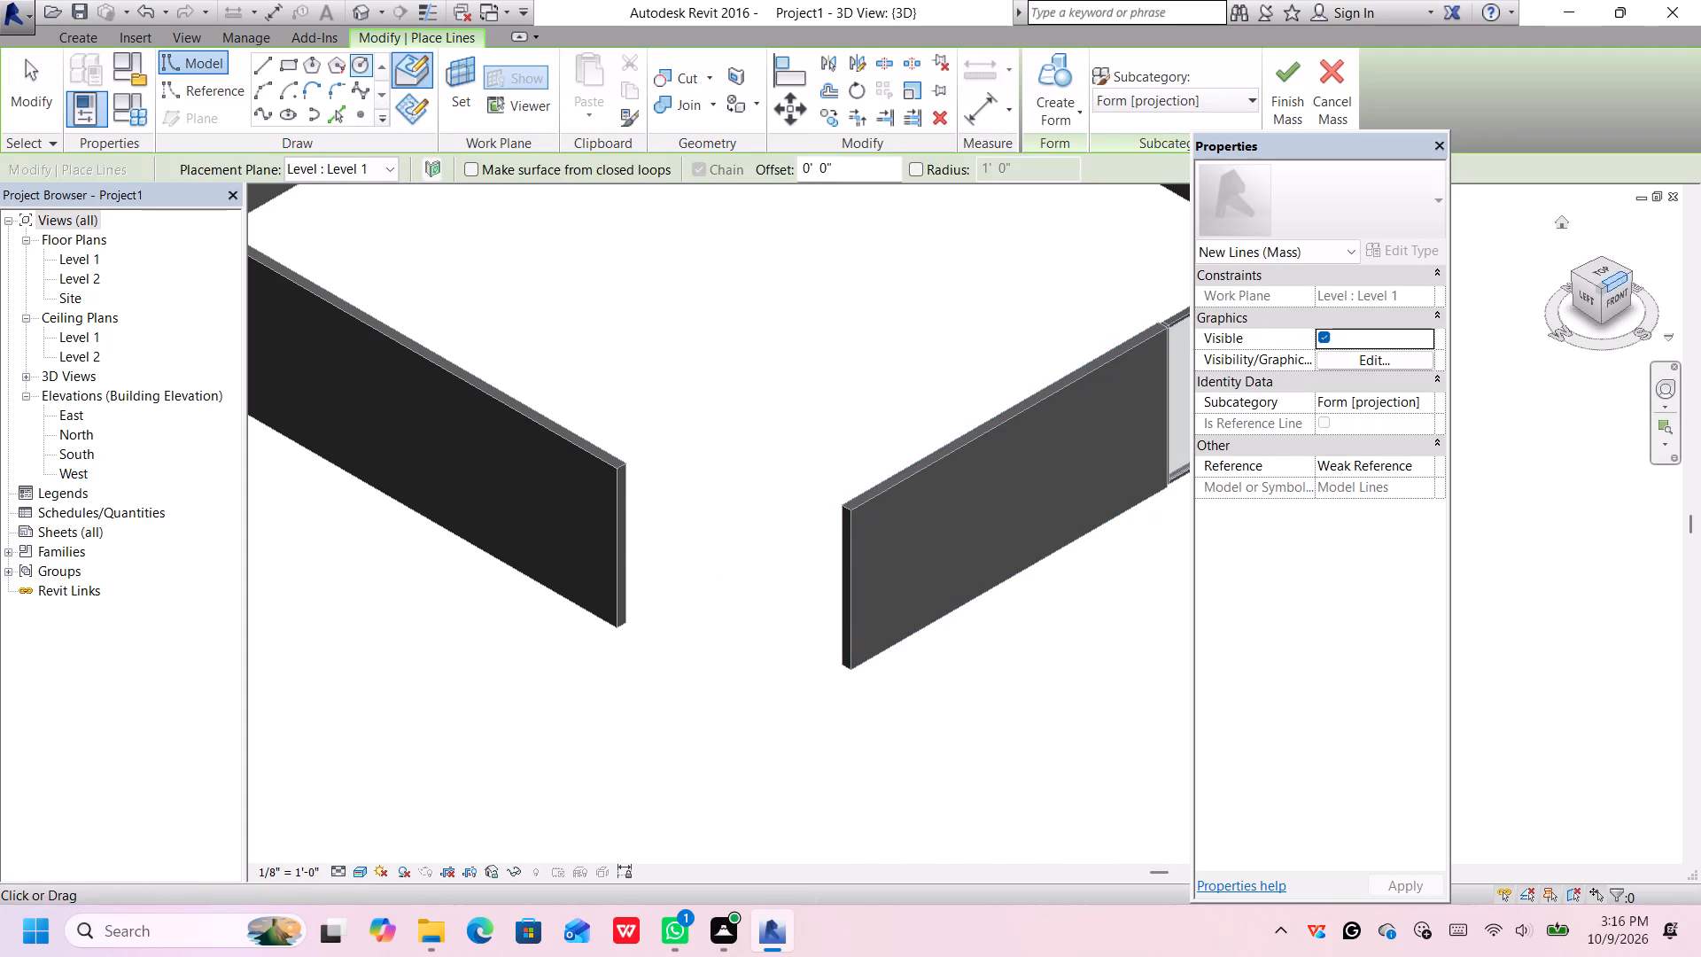
pyautogui.click(1606, 268)
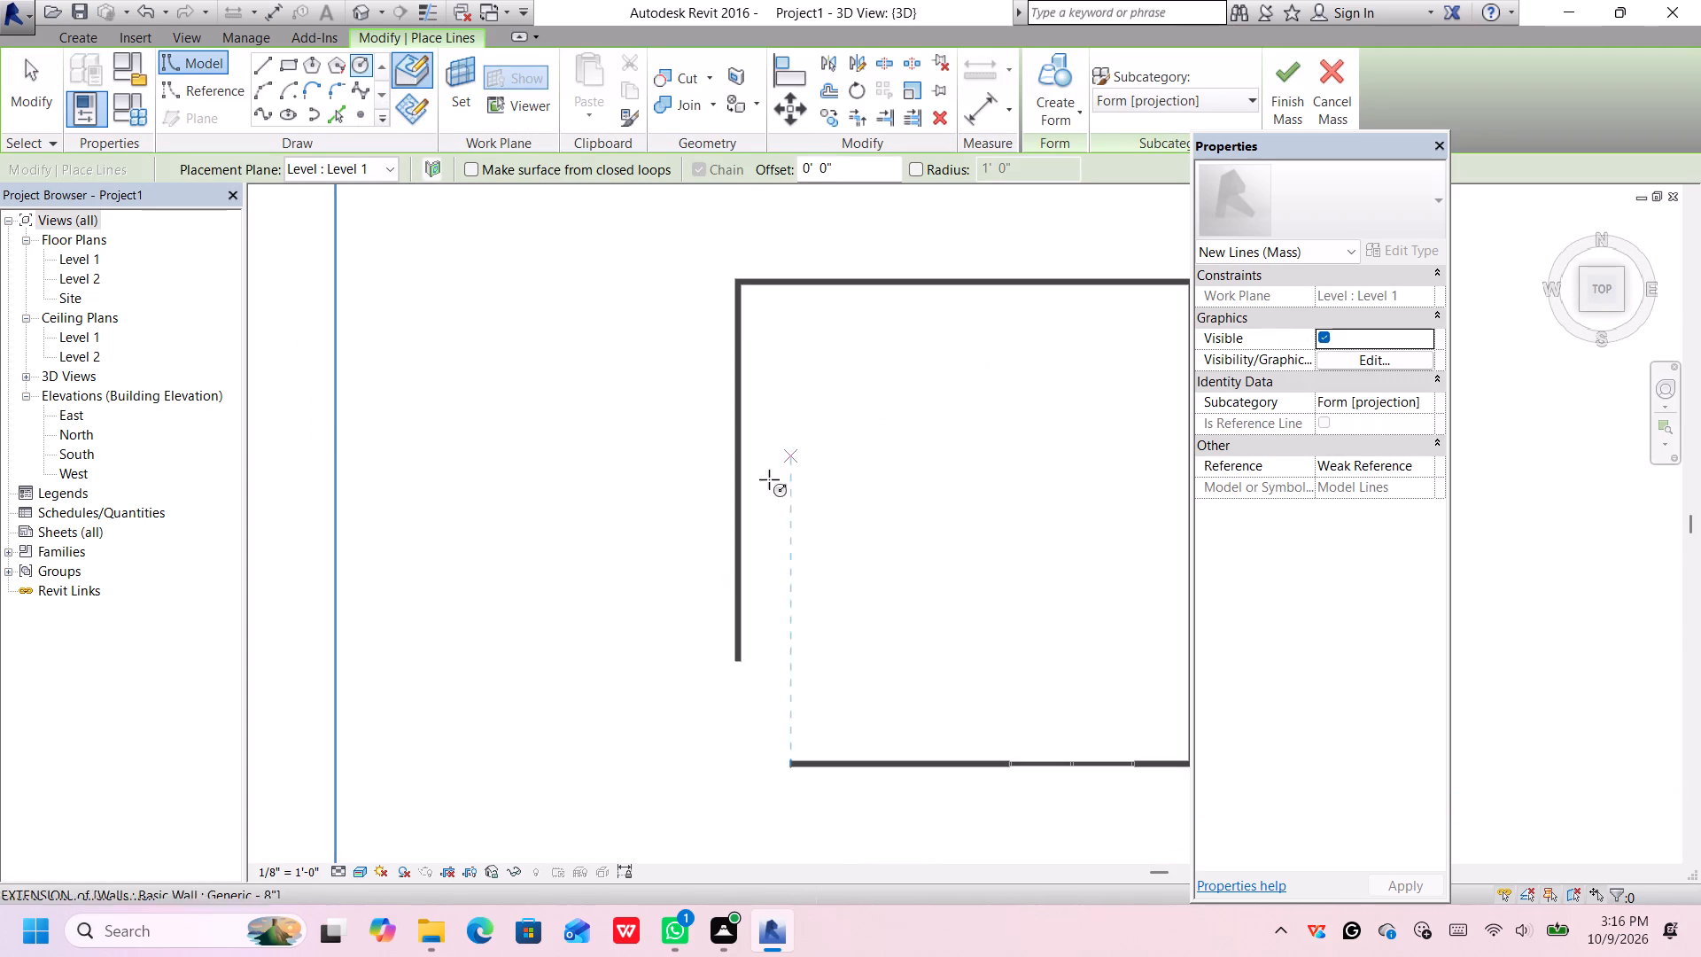
pyautogui.scroll(1, 749, 731)
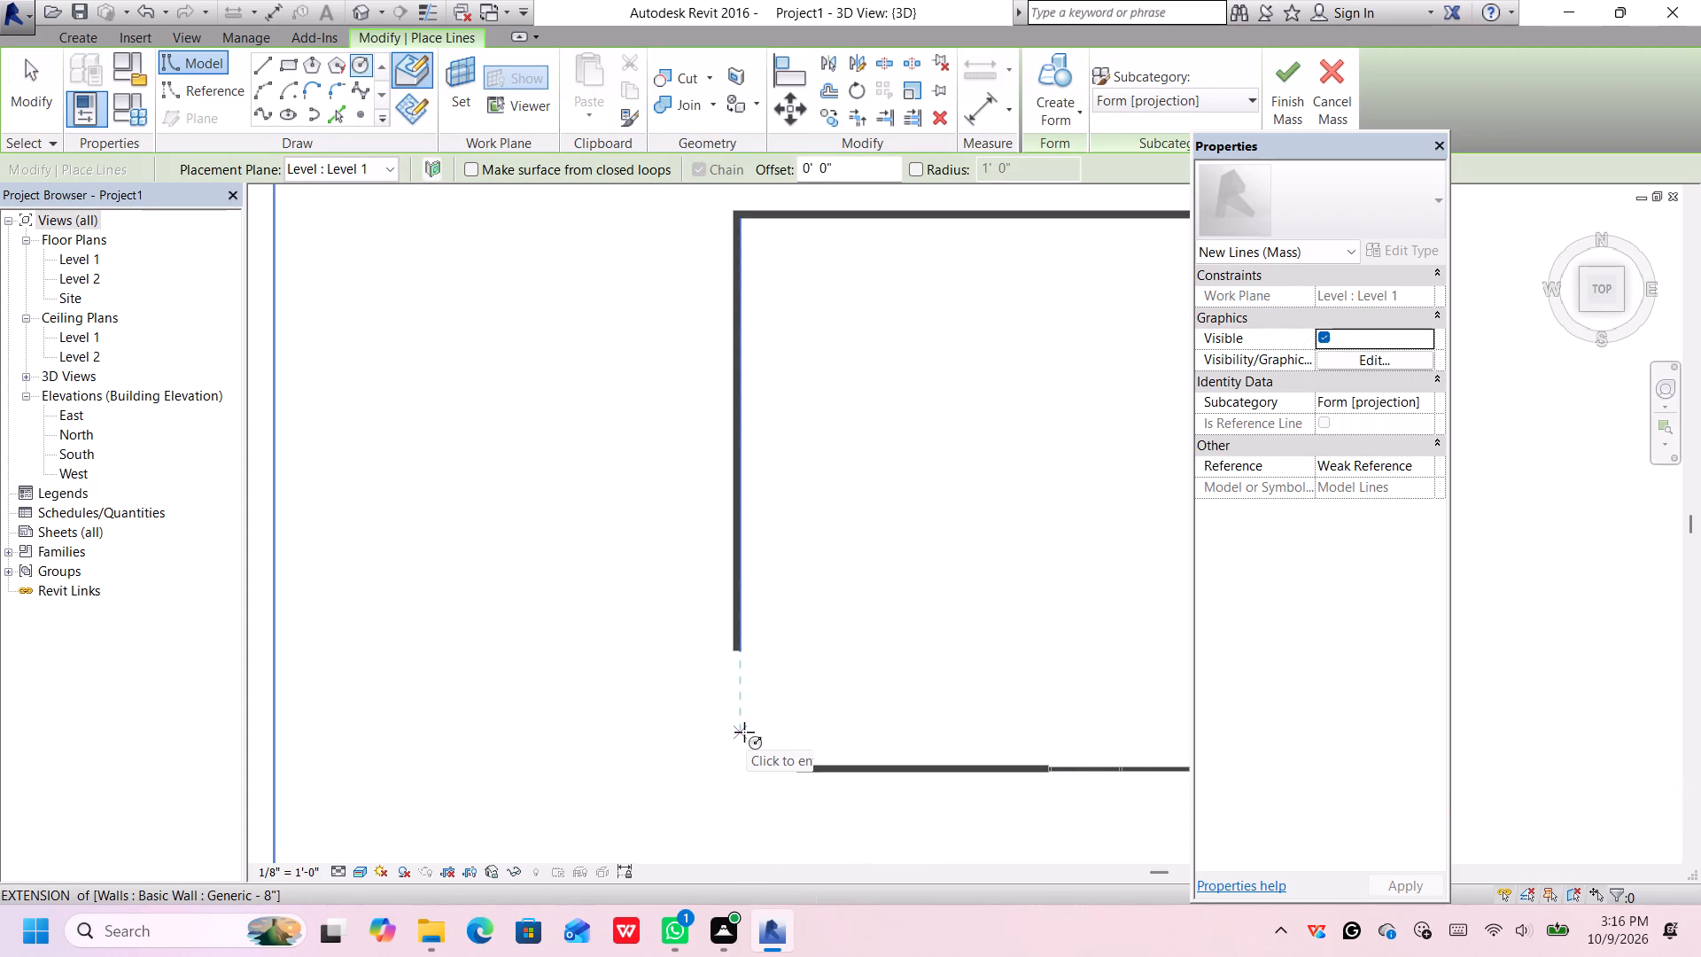
pyautogui.click(739, 732)
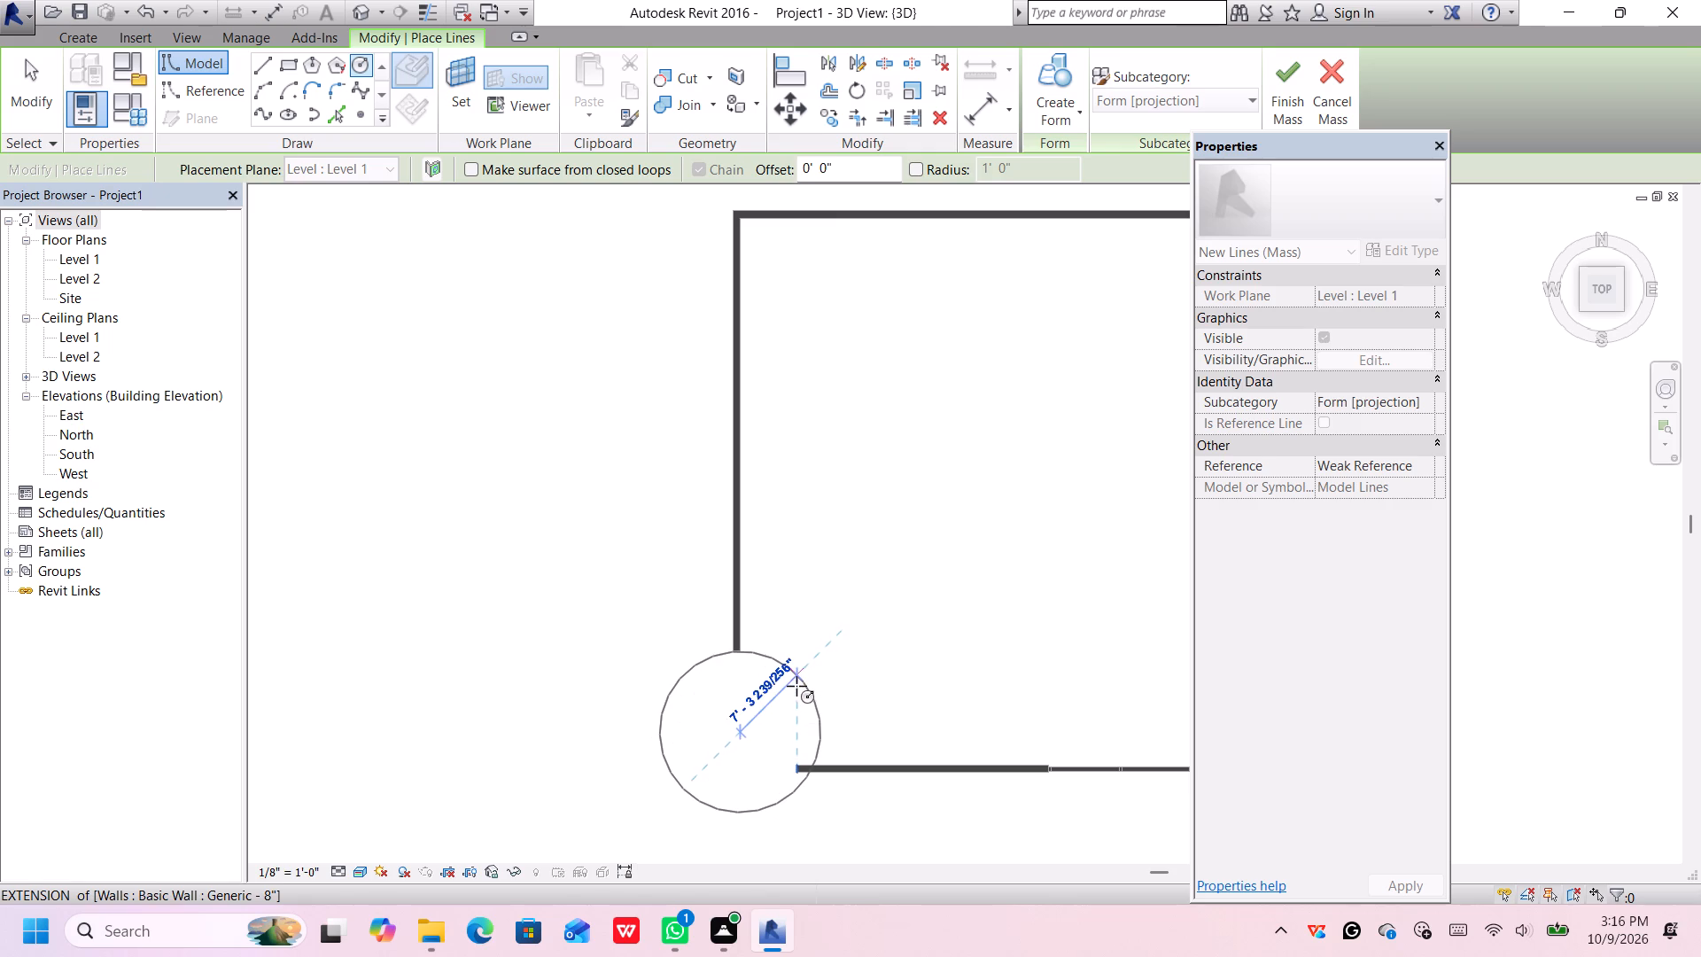
pyautogui.press('7')
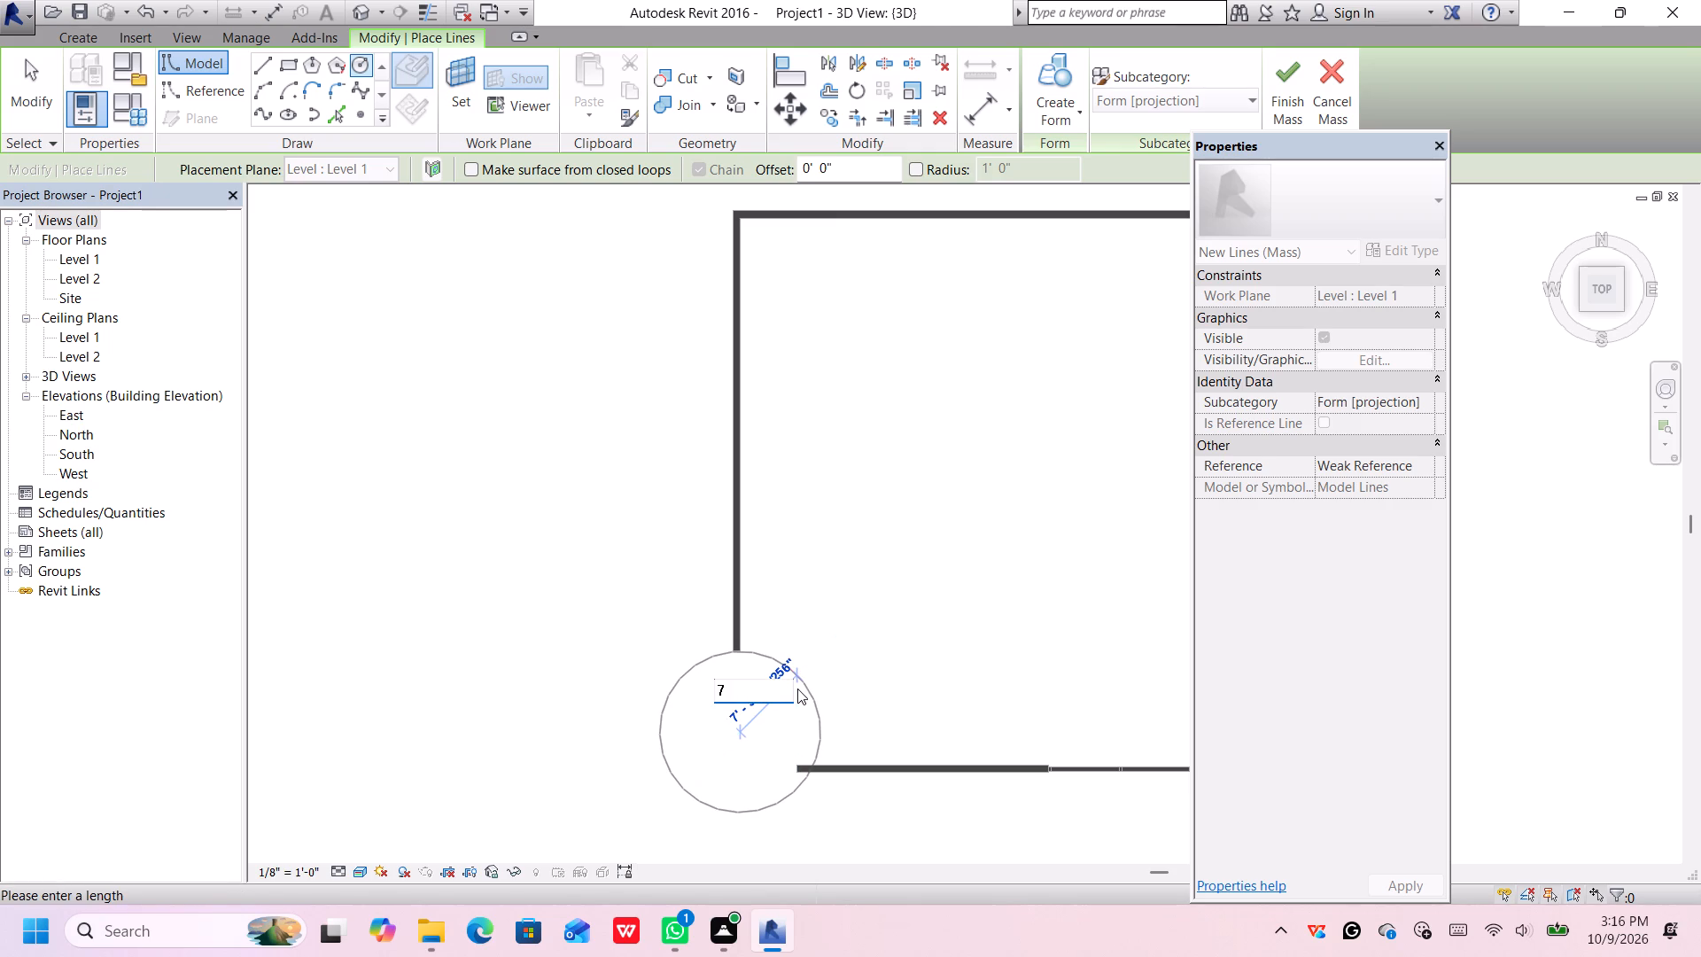
pyautogui.press("'")
pyautogui.press('Return')
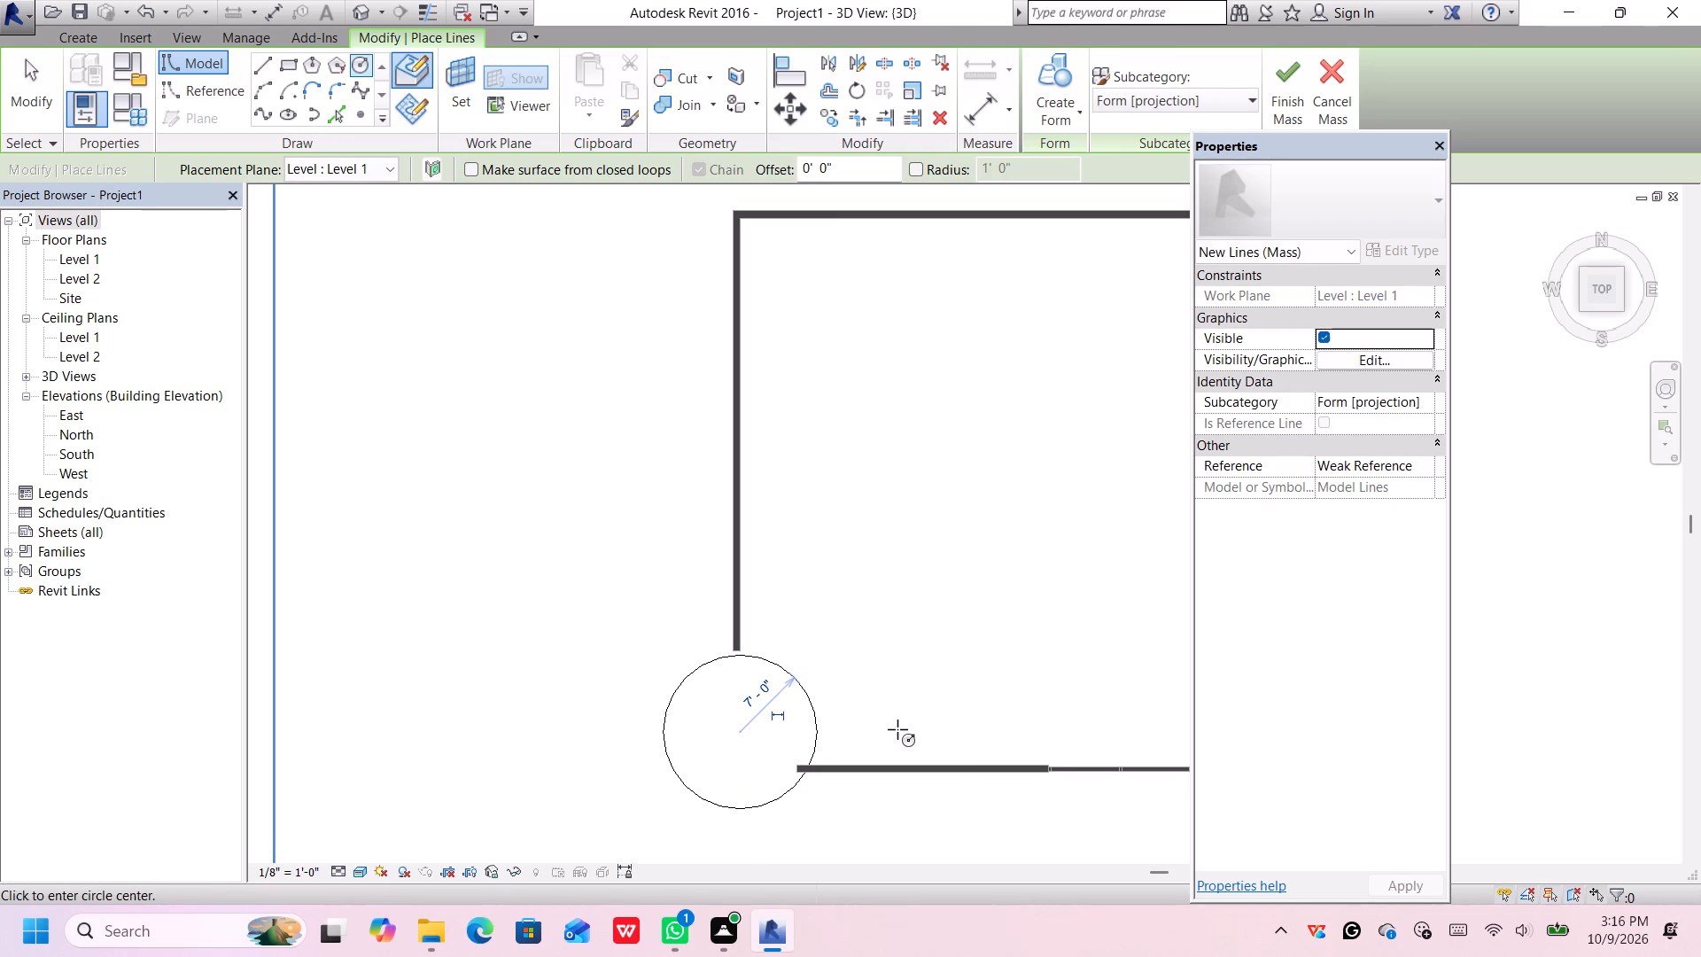
pyautogui.press('Escape')
pyautogui.press('Escape')
# Nudge the circle slightly north and west so its edge meets the open ends of the west and front walls.
pyautogui.click(812, 704)
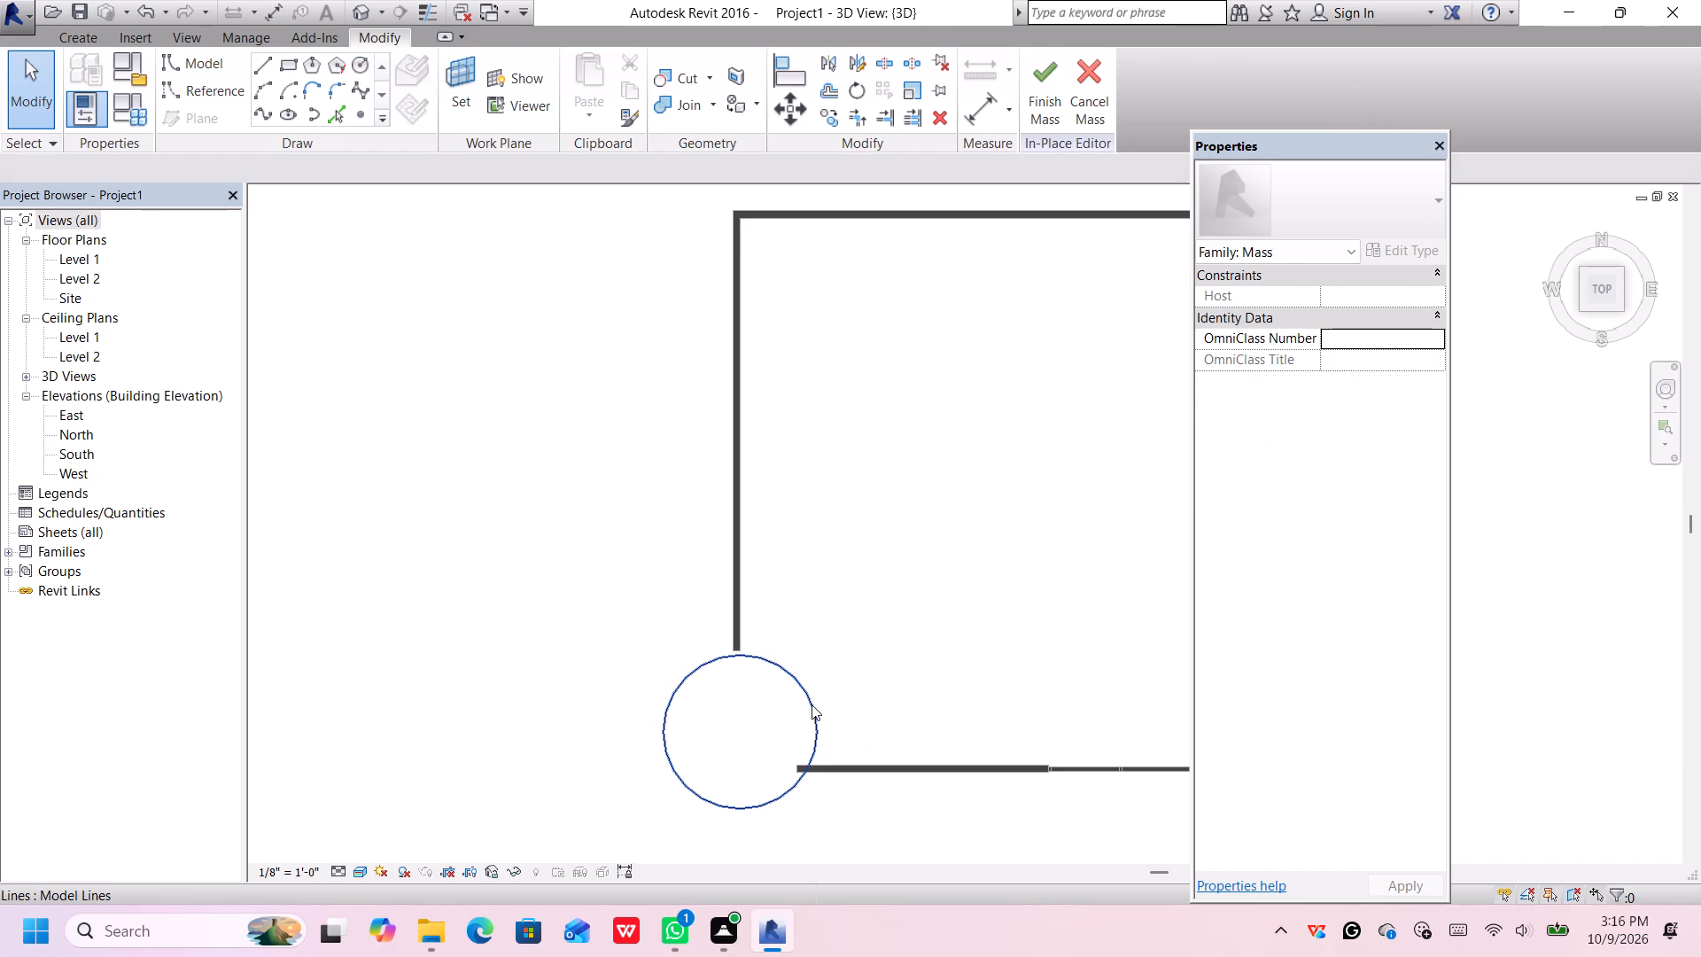
pyautogui.press('Down')
pyautogui.press('Up')
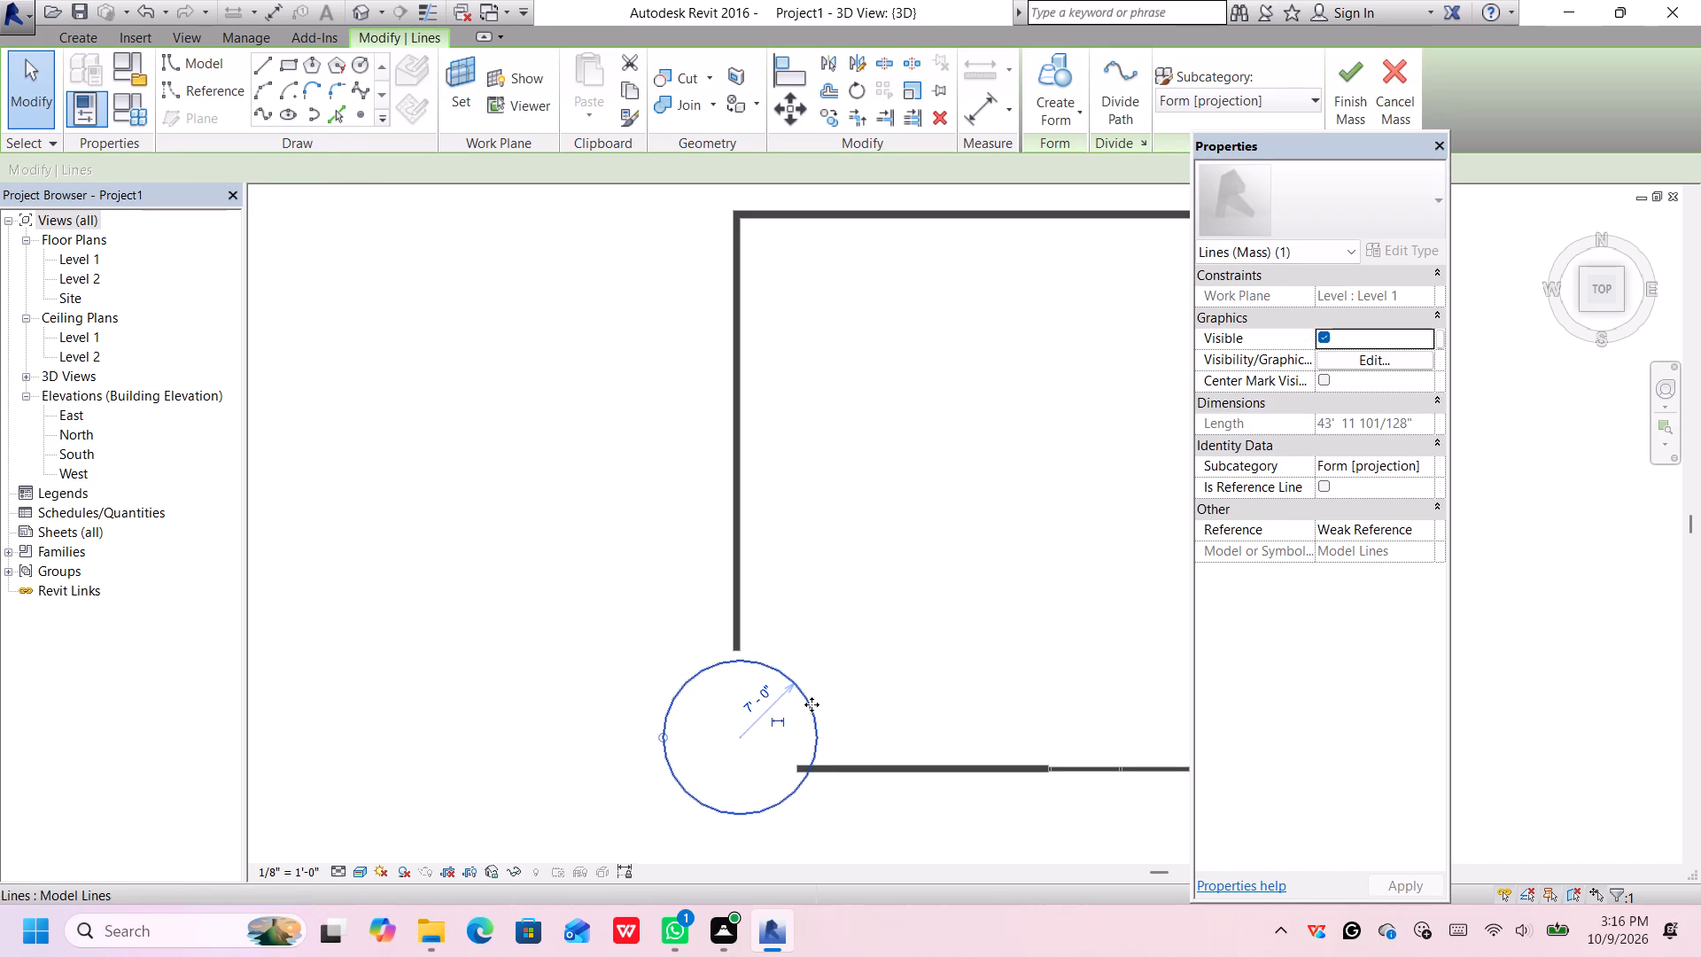
pyautogui.press('Up')
pyautogui.press('Up')
pyautogui.press('Down')
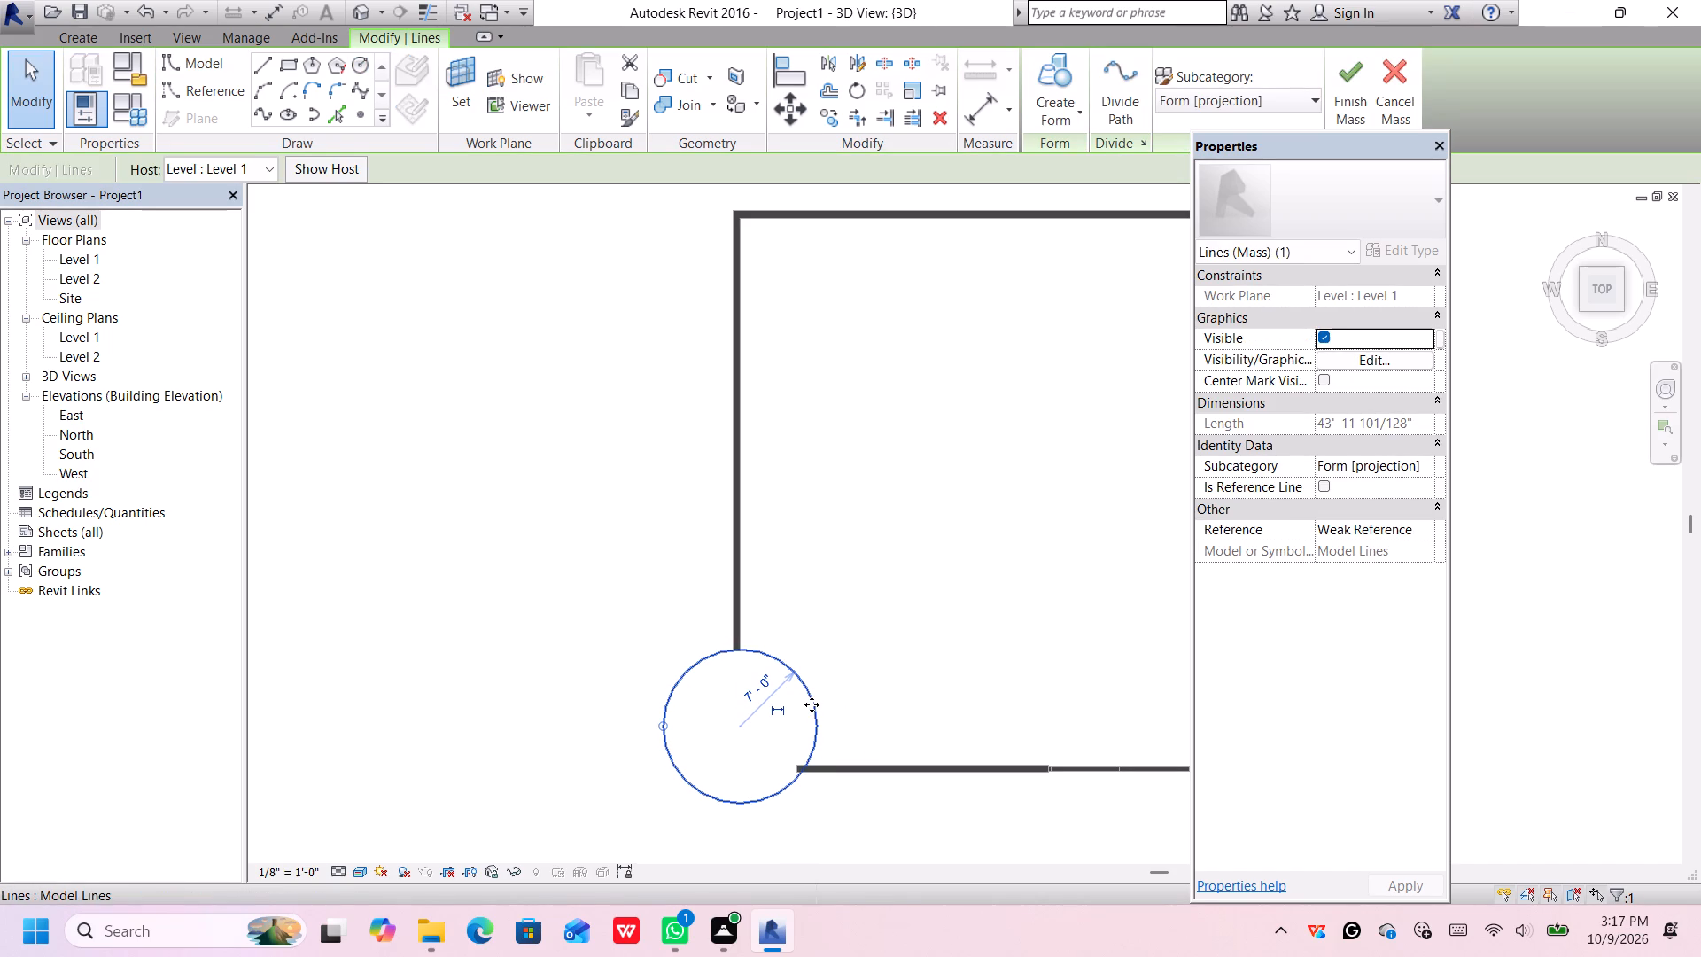
pyautogui.press('Left')
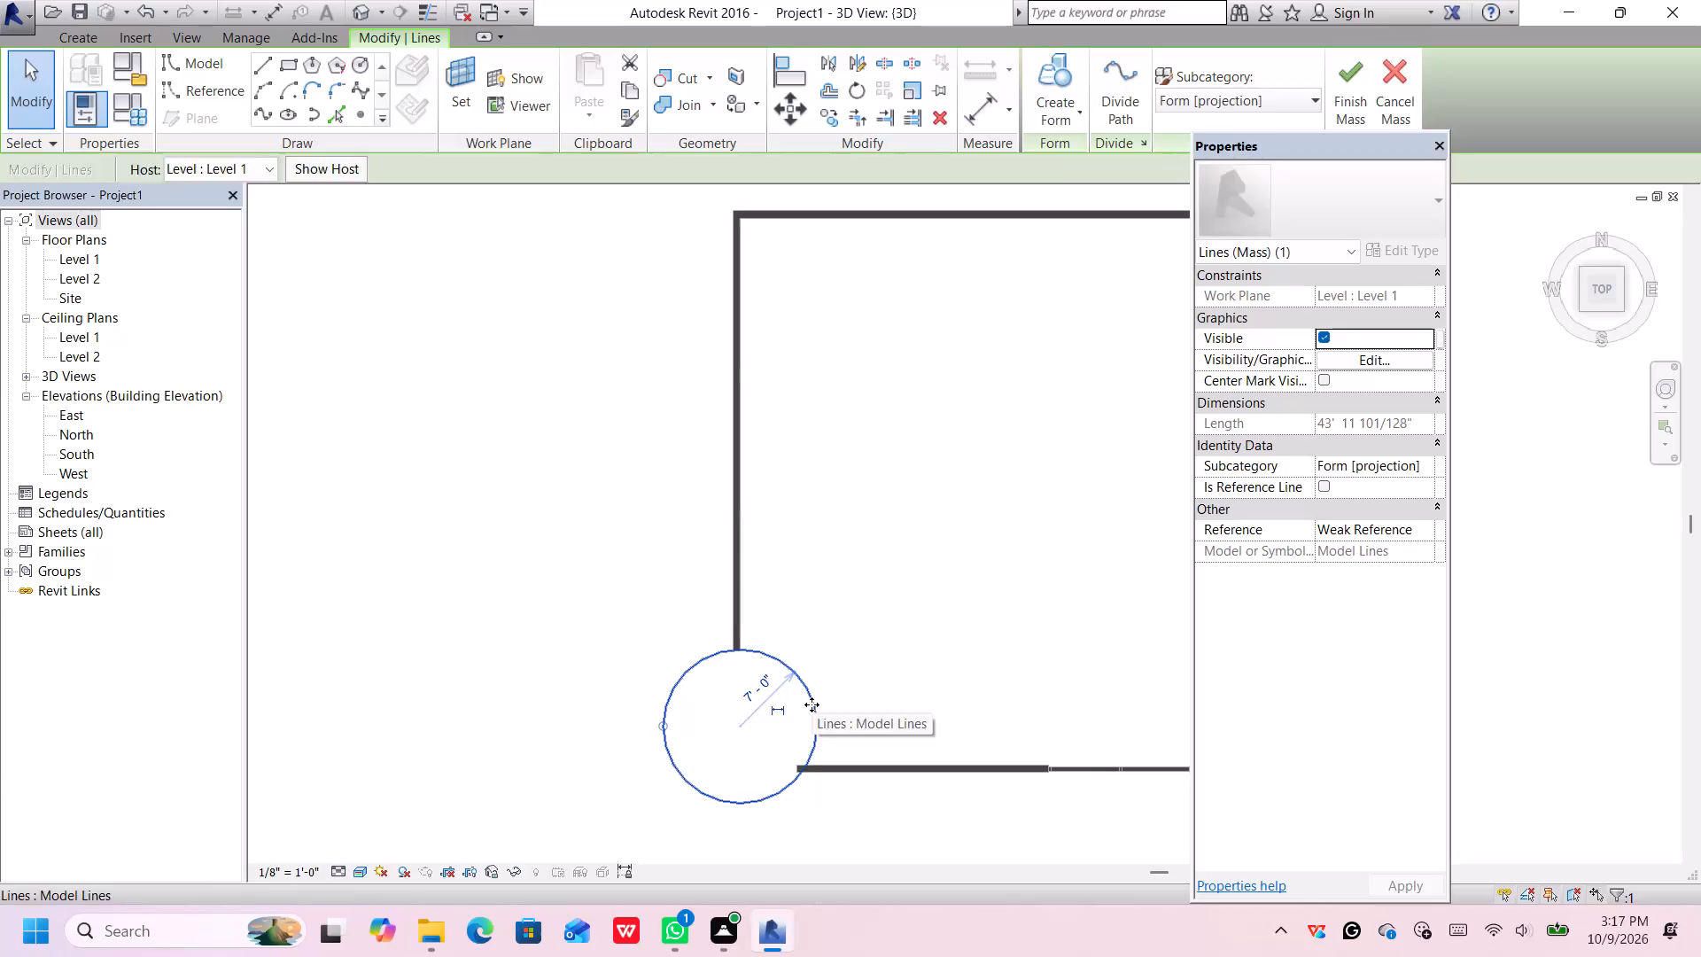
pyautogui.press('Left')
pyautogui.press('Right')
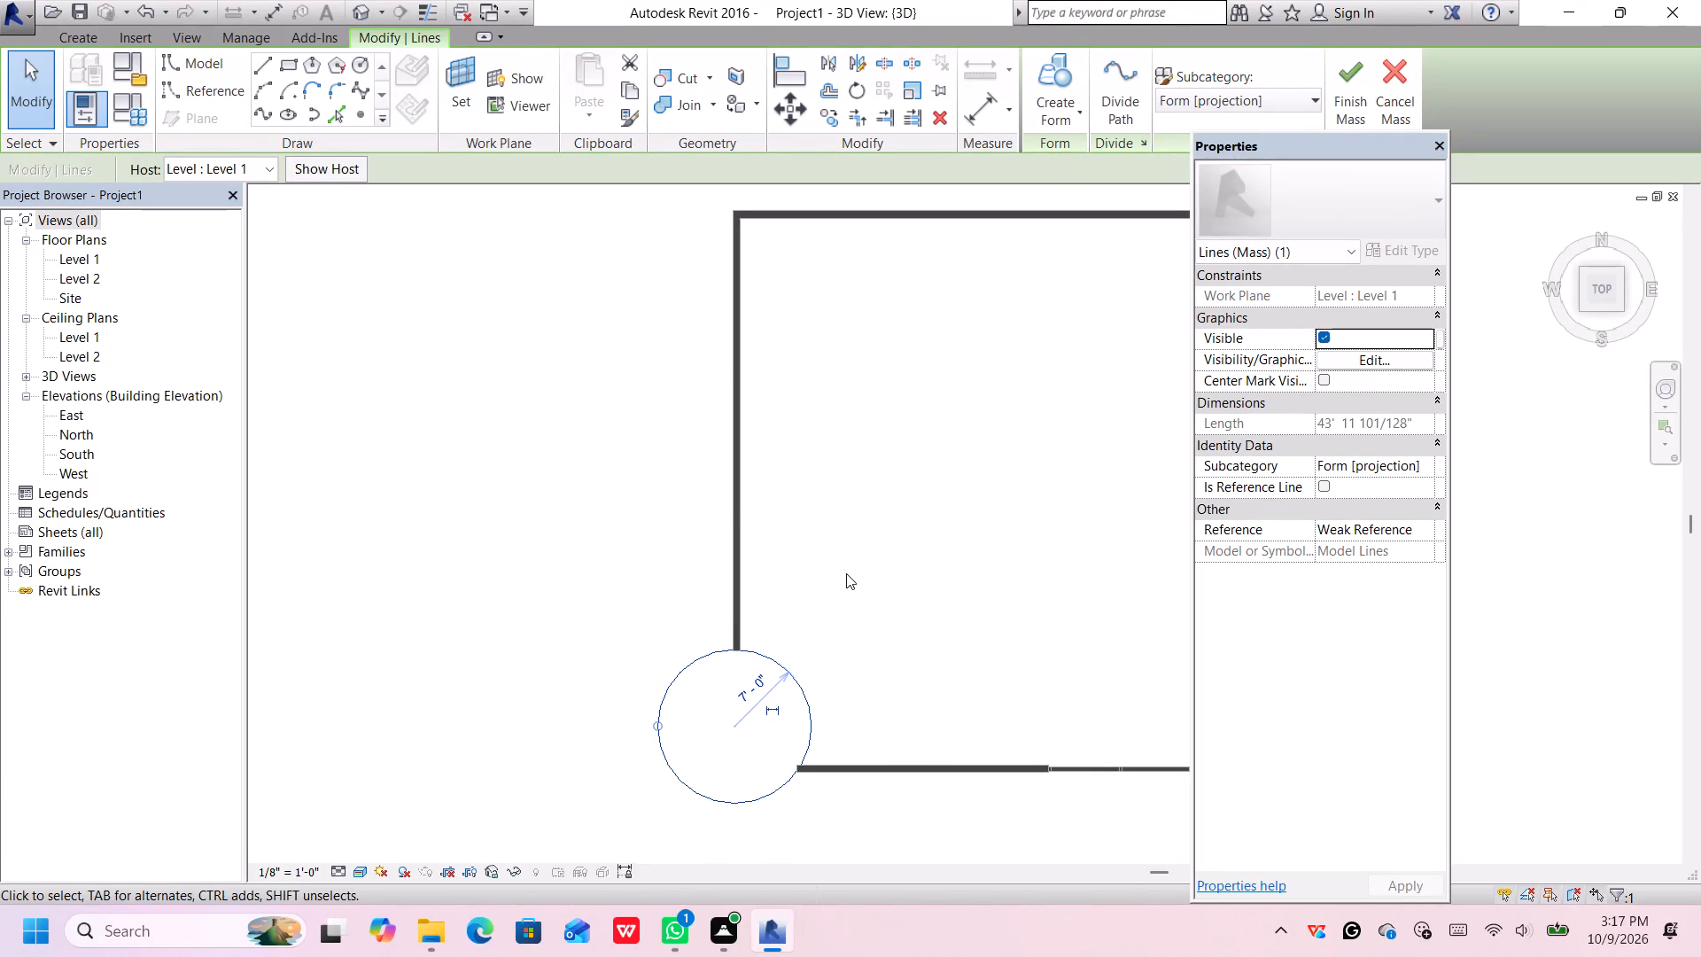
pyautogui.press('Down')
pyautogui.press('Up')
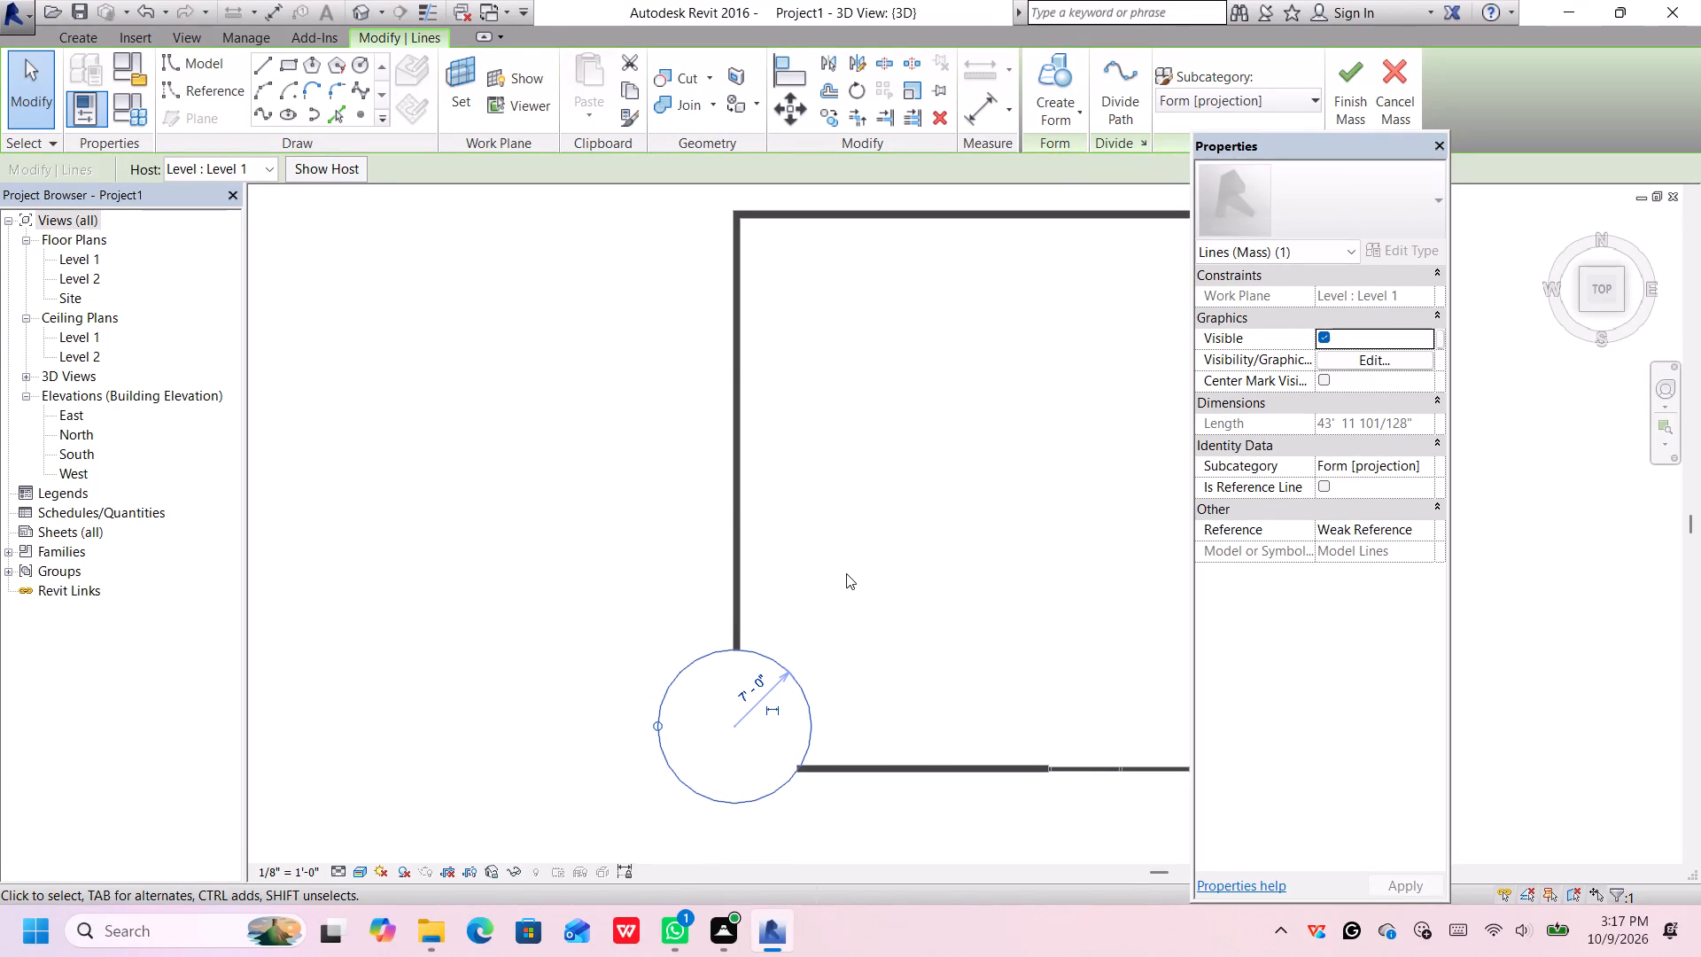
pyautogui.press('Left')
pyautogui.press('Down')
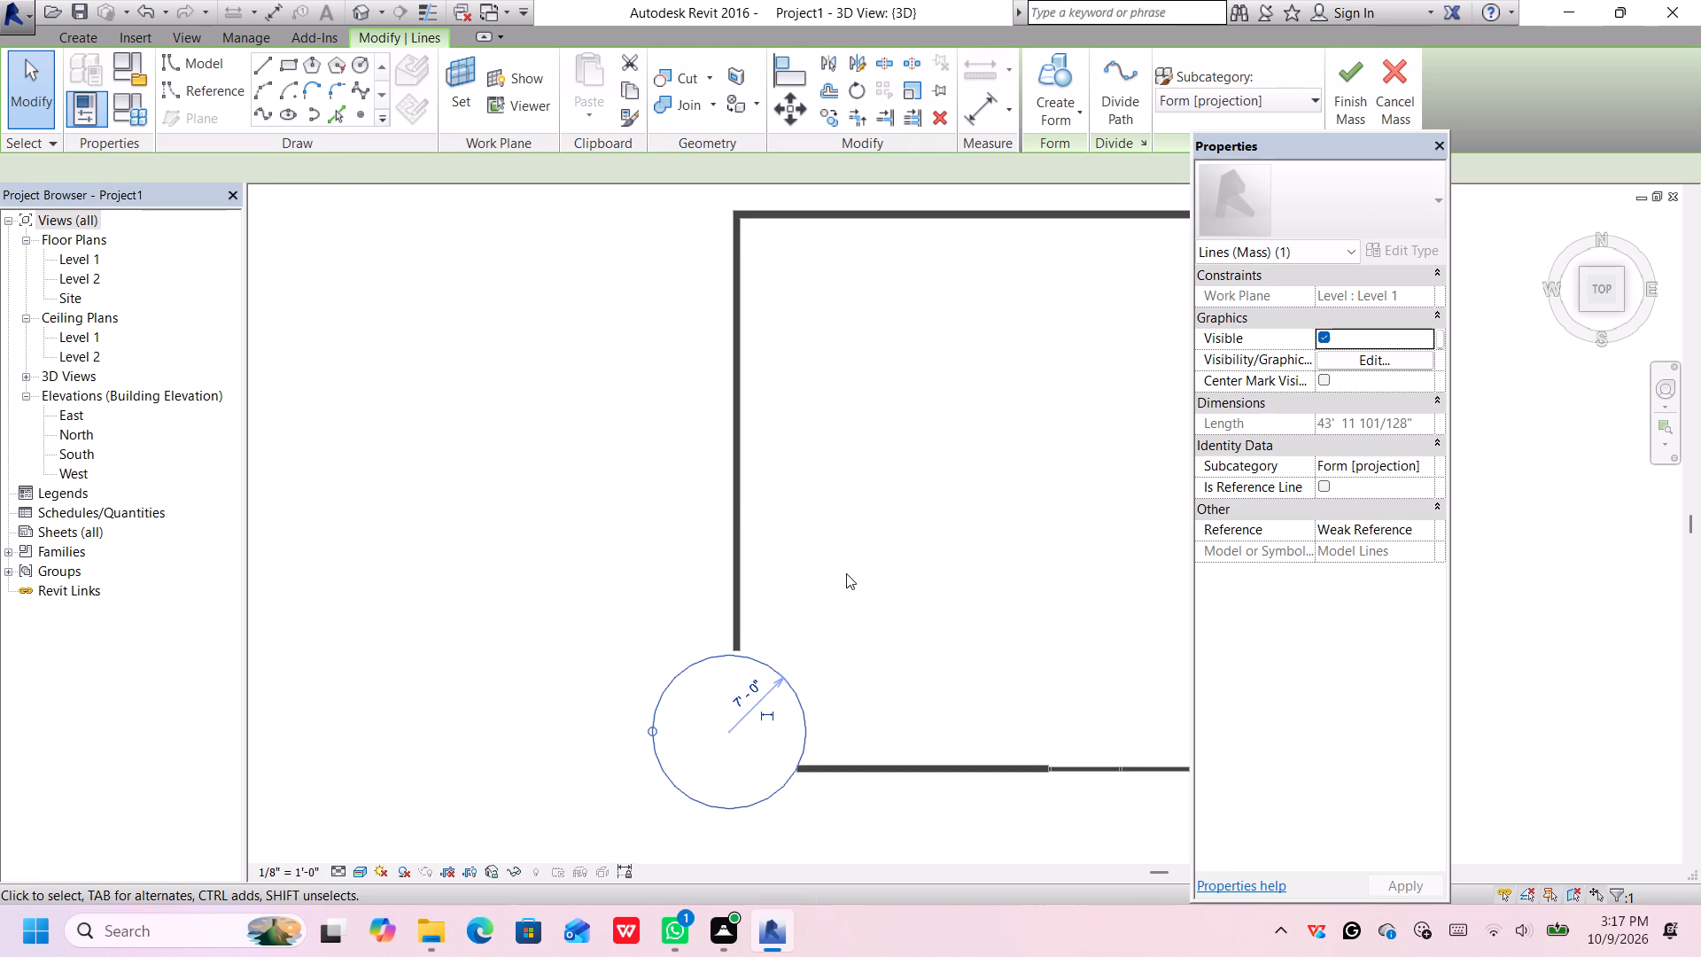
pyautogui.press('Up')
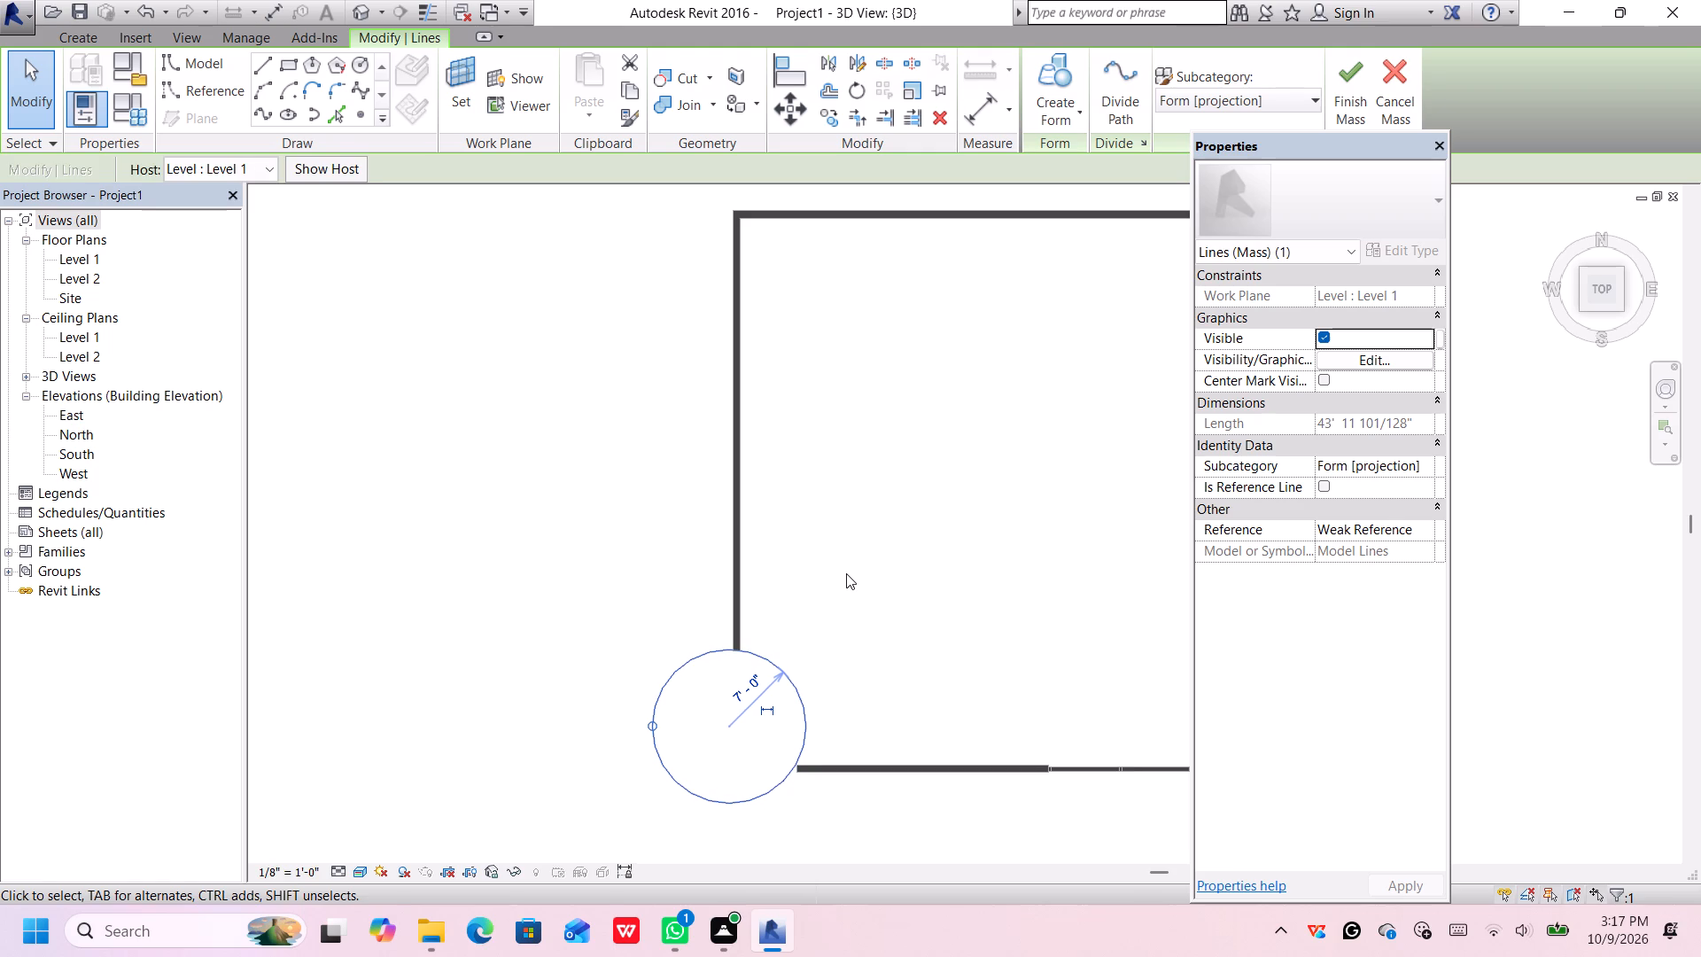
pyautogui.press('Right')
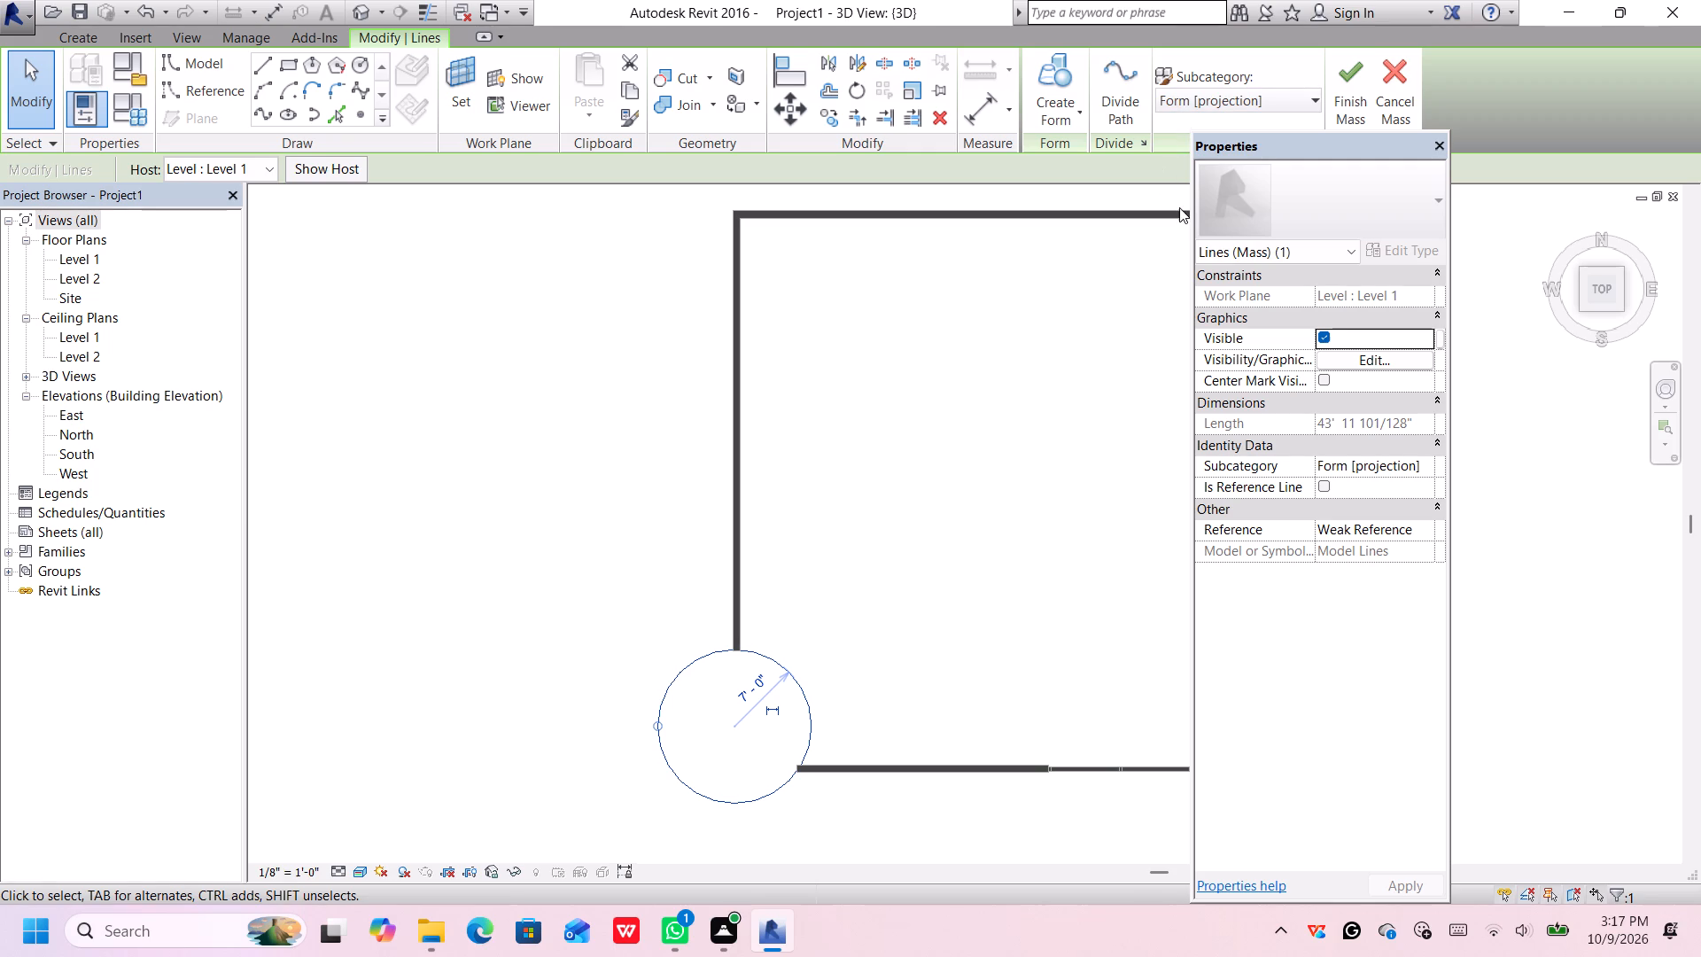
# Create a solid cylinder form from the corner circle.
pyautogui.click(1055, 103)
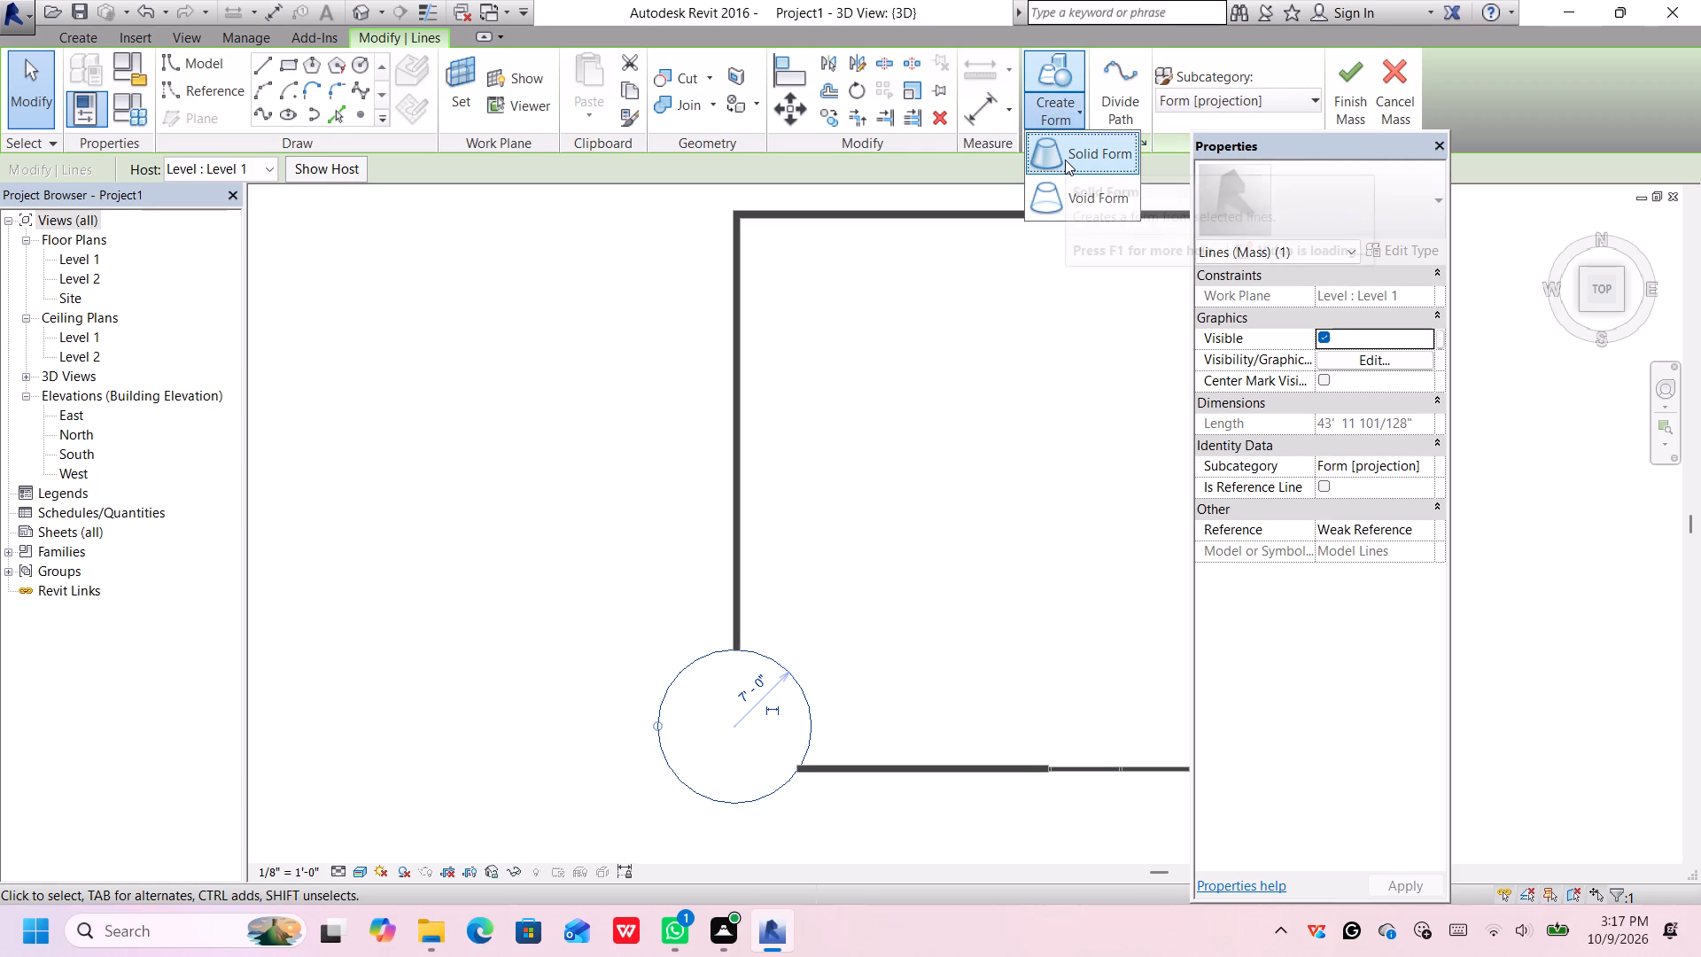
pyautogui.click(1065, 159)
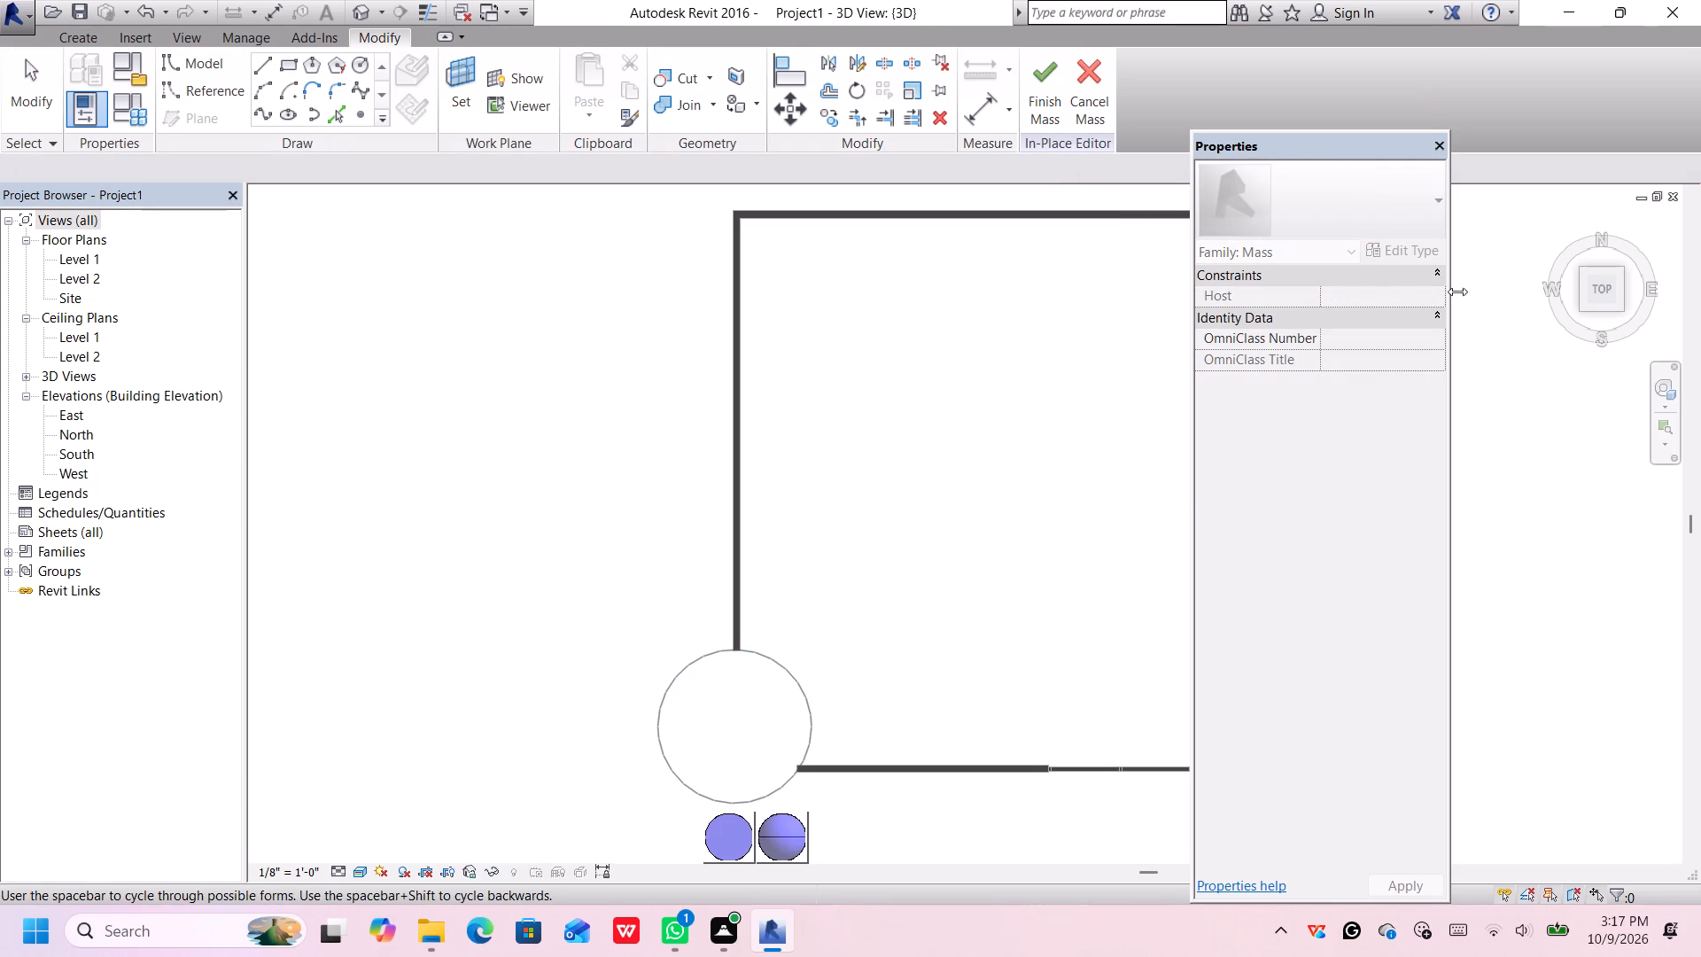
pyautogui.click(1583, 307)
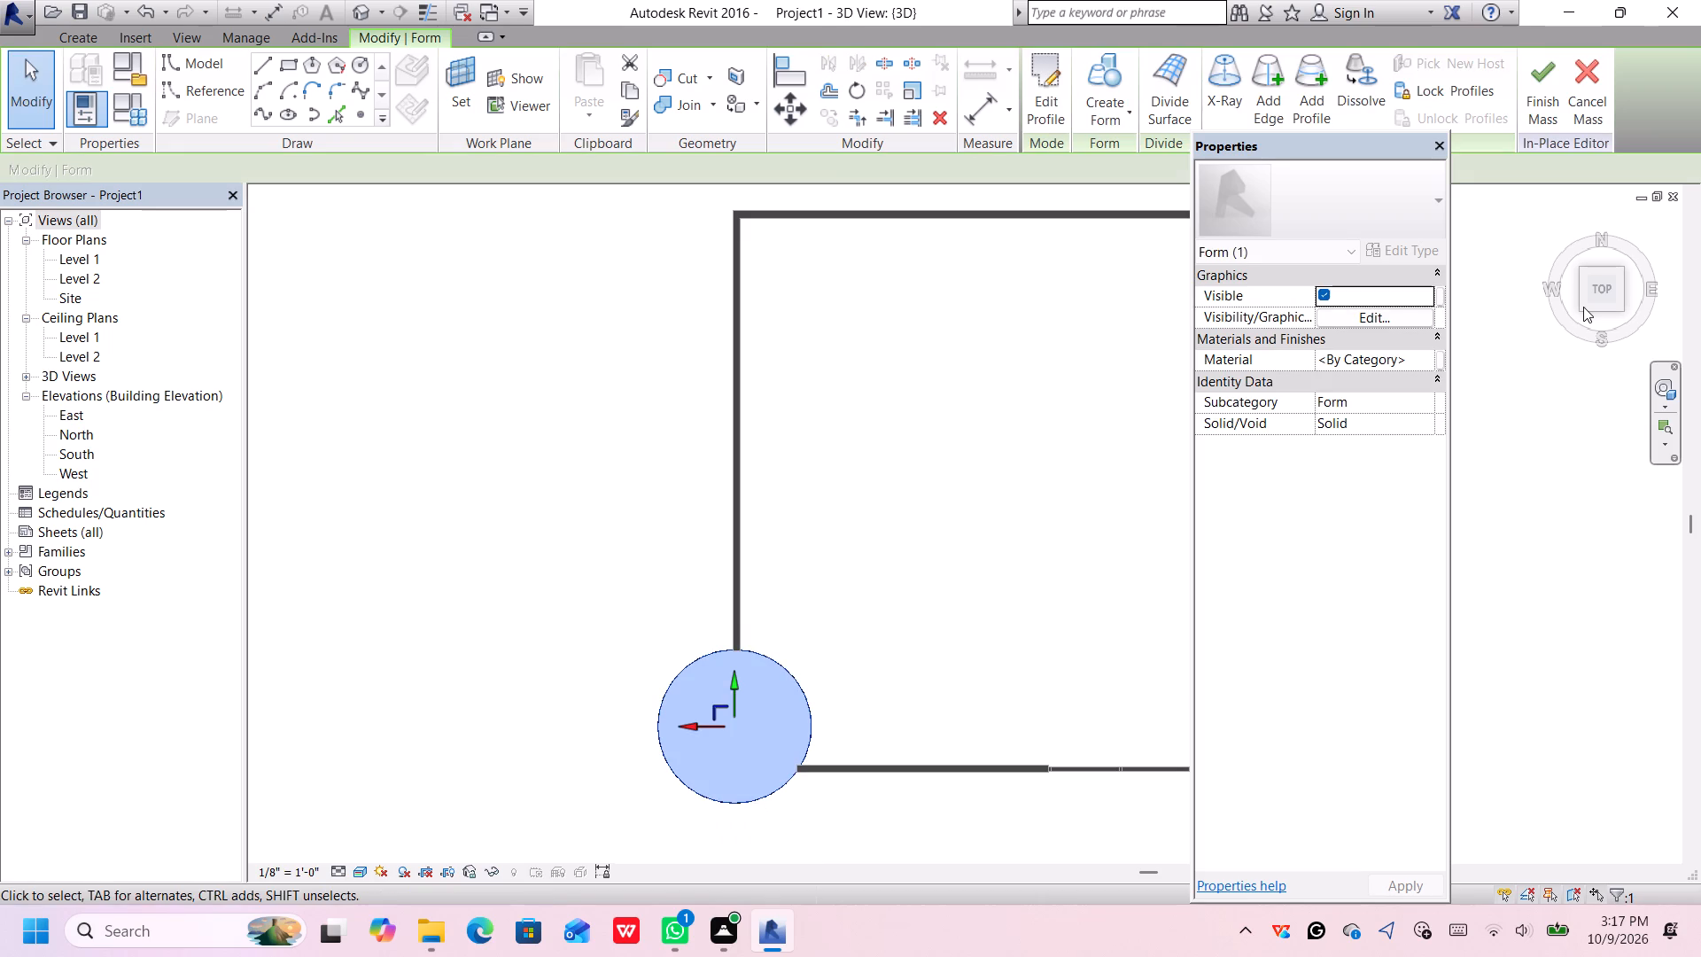
# Raise the cylinder's top face to a height of 10' 0" and finish the in-place mass.
pyautogui.click(1581, 306)
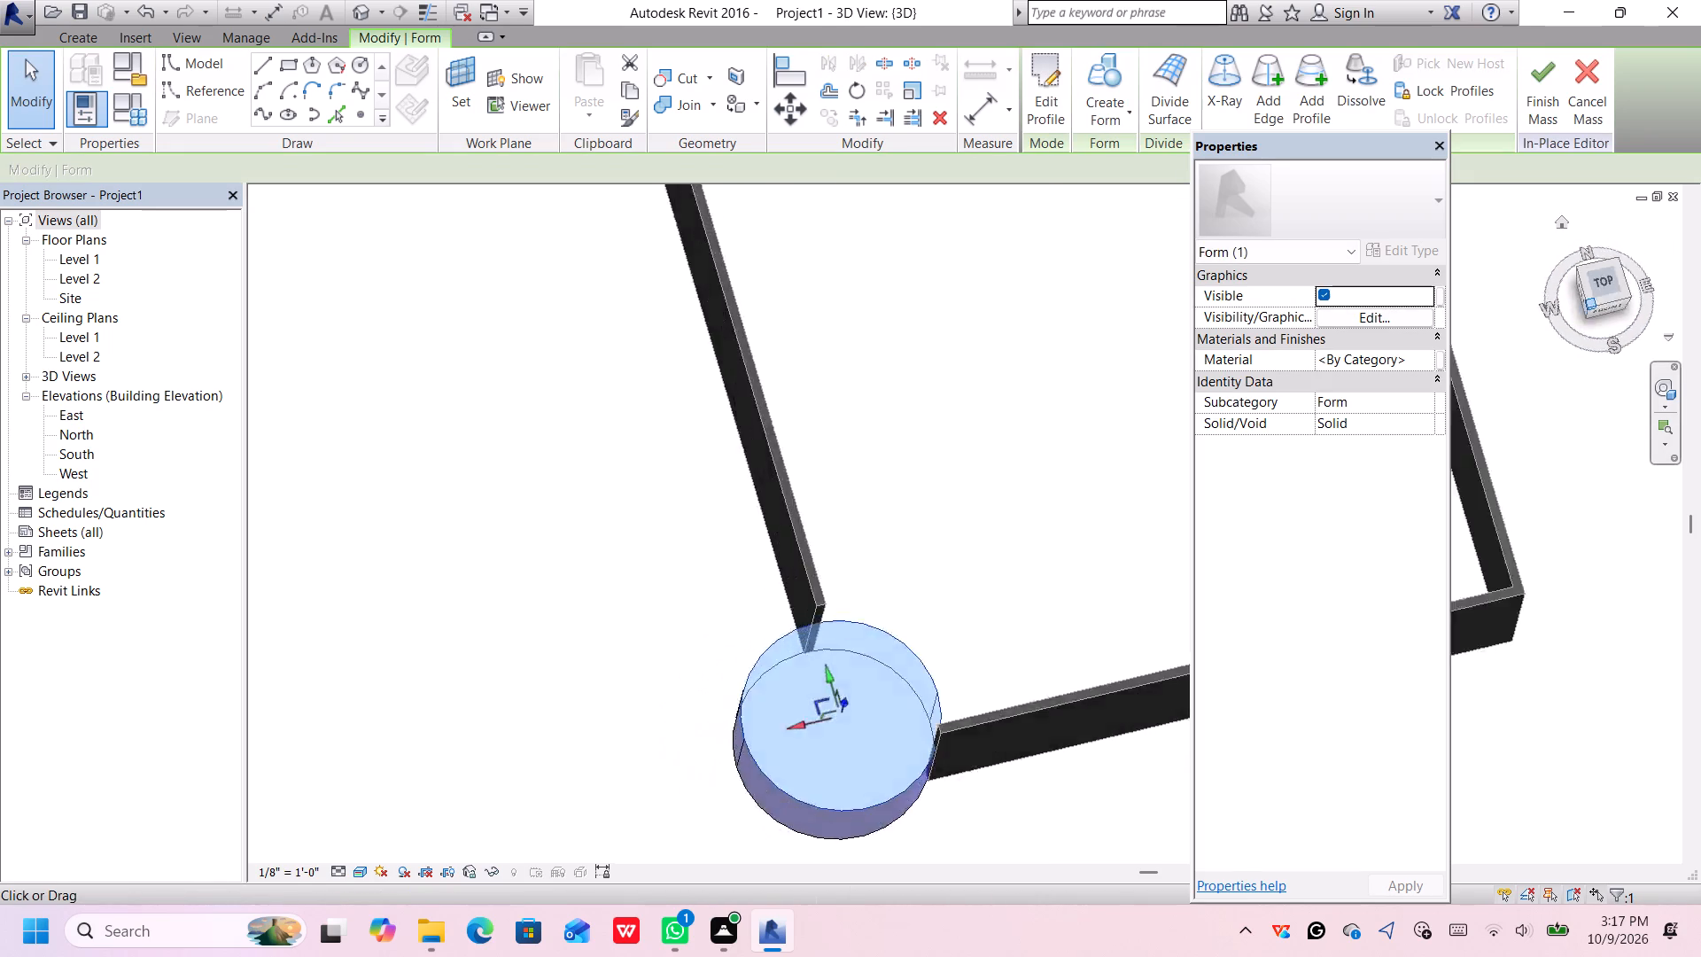
pyautogui.scroll(1, 1050, 302)
pyautogui.scroll(-1, 1050, 304)
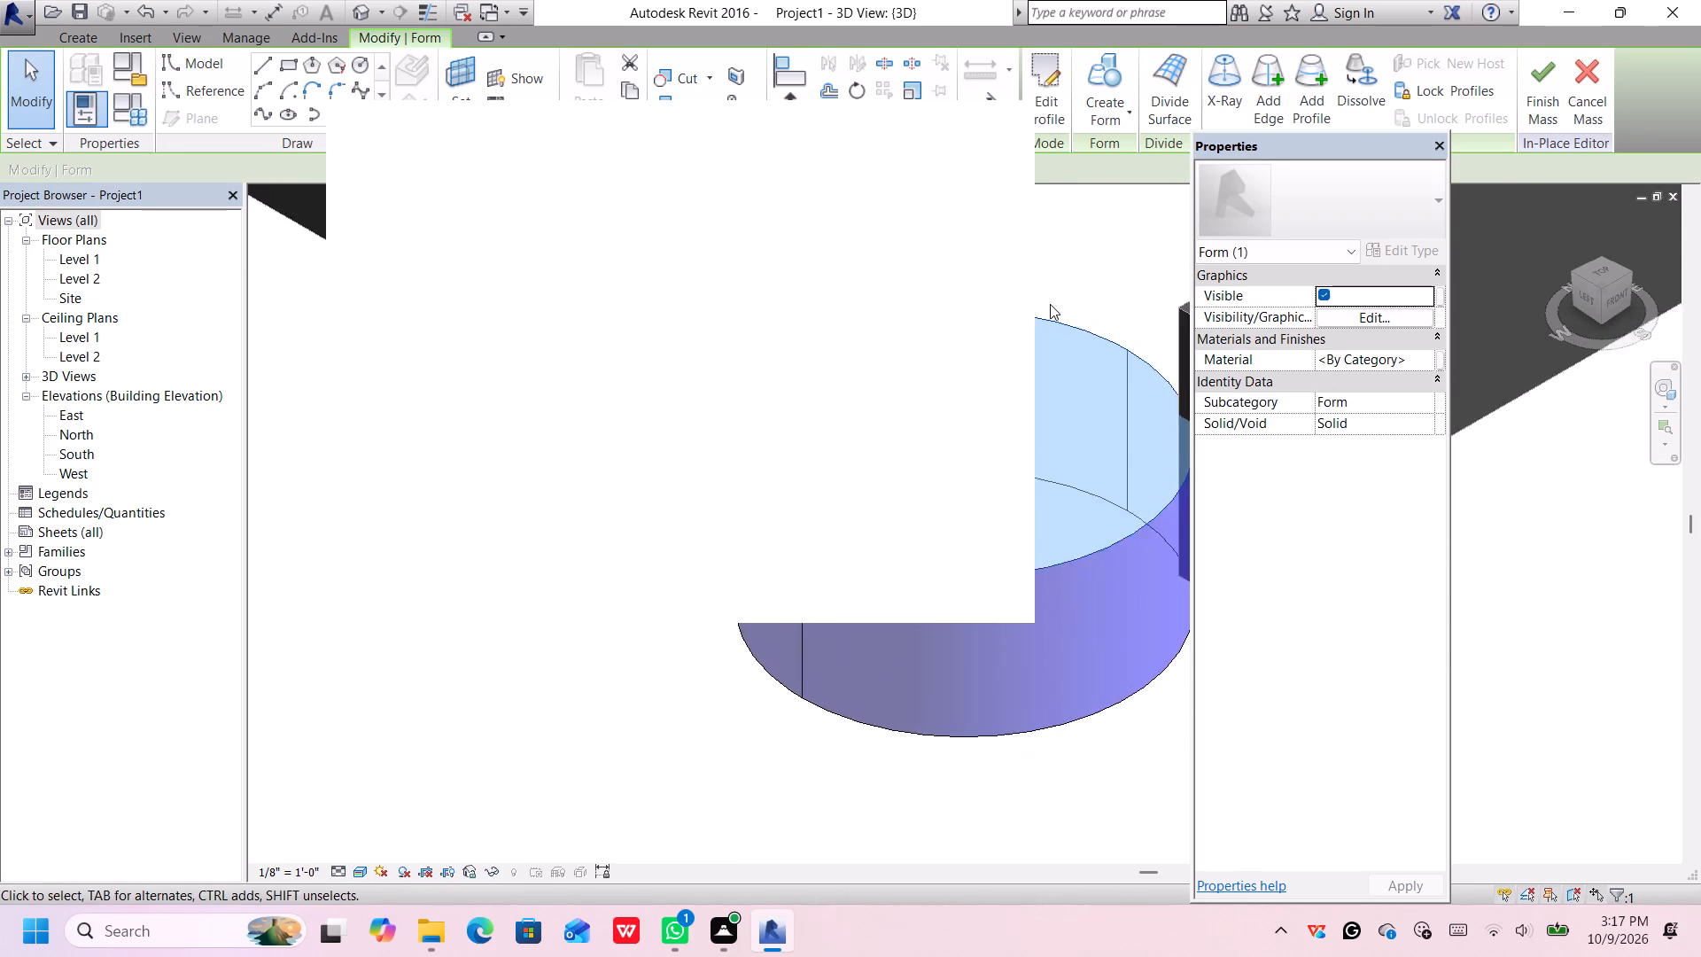
pyautogui.scroll(-1, 1050, 304)
pyautogui.scroll(1, 1050, 304)
pyautogui.scroll(-1, 1050, 303)
pyautogui.moveTo(1070, 280); pyautogui.dragTo(955, 341, button='middle')
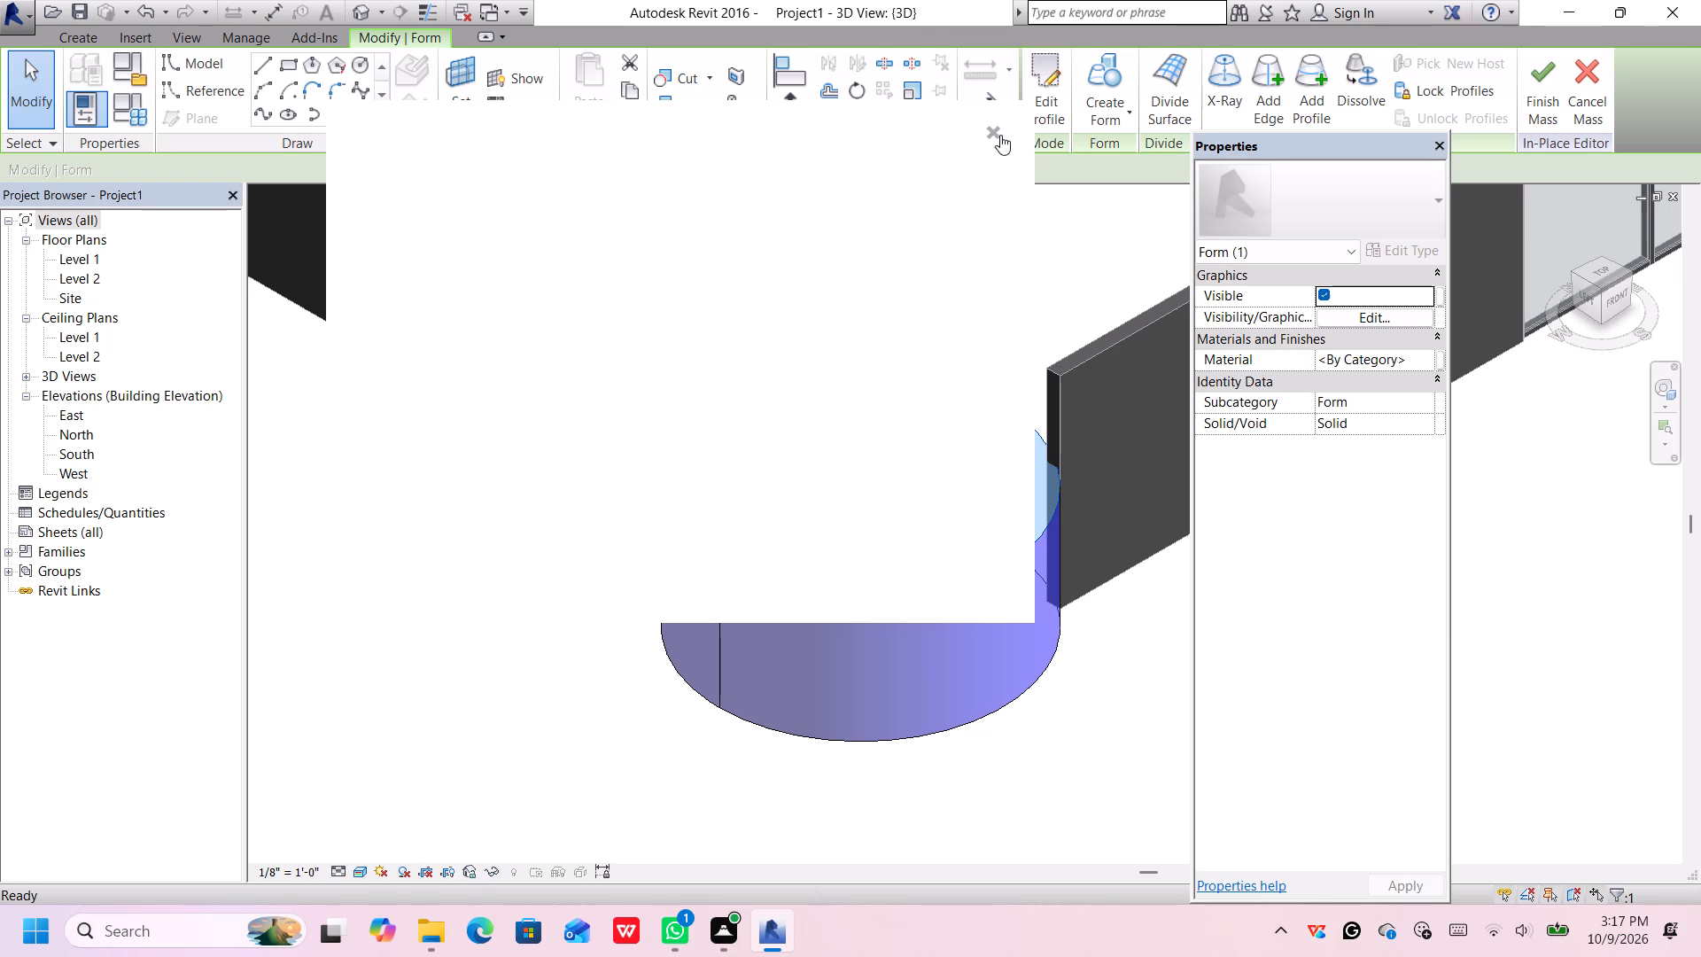
pyautogui.click(992, 128)
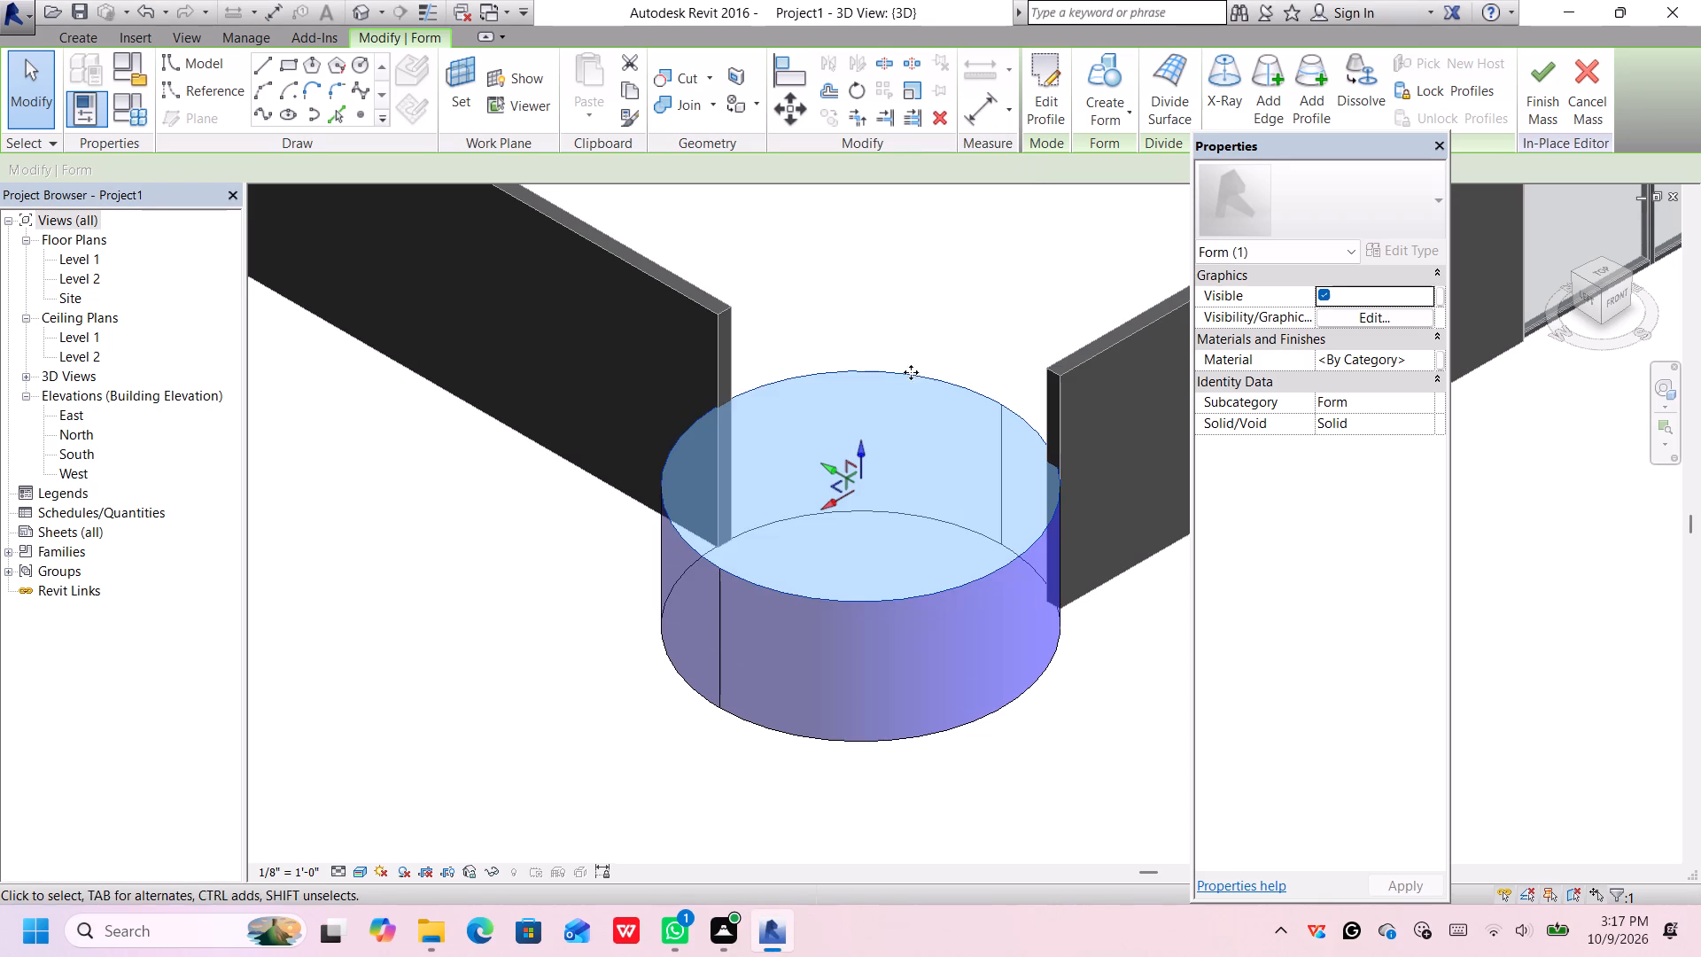
pyautogui.moveTo(862, 447); pyautogui.dragTo(867, 367)
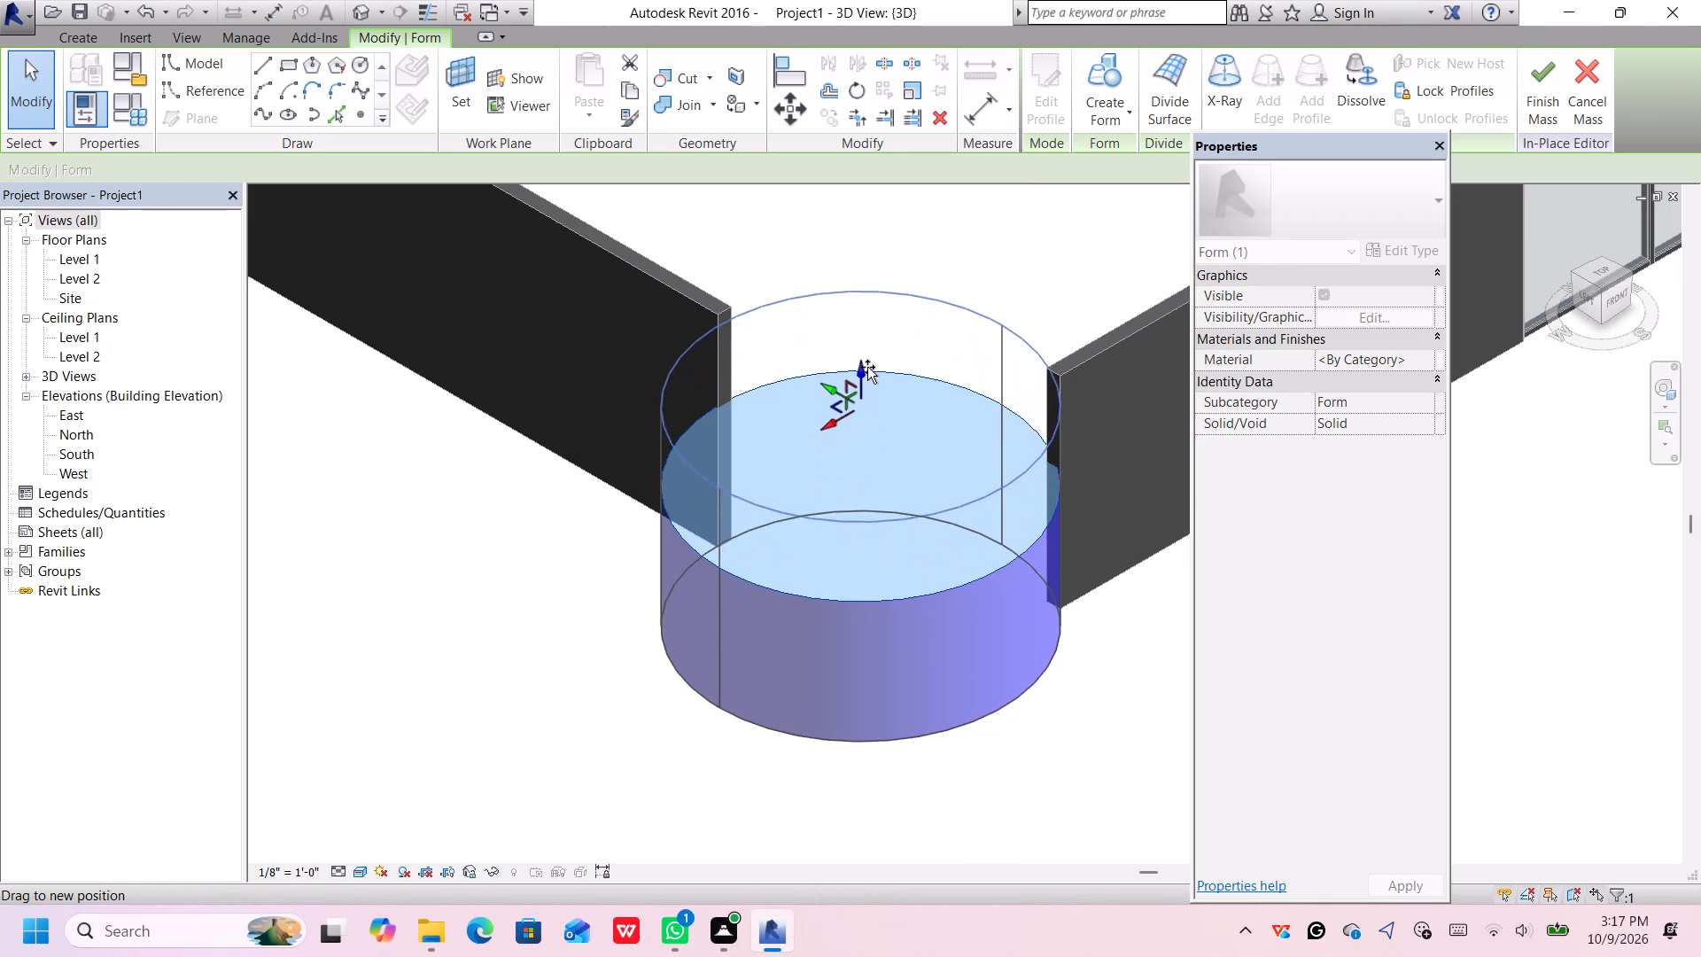
pyautogui.moveTo(867, 367); pyautogui.dragTo(867, 360)
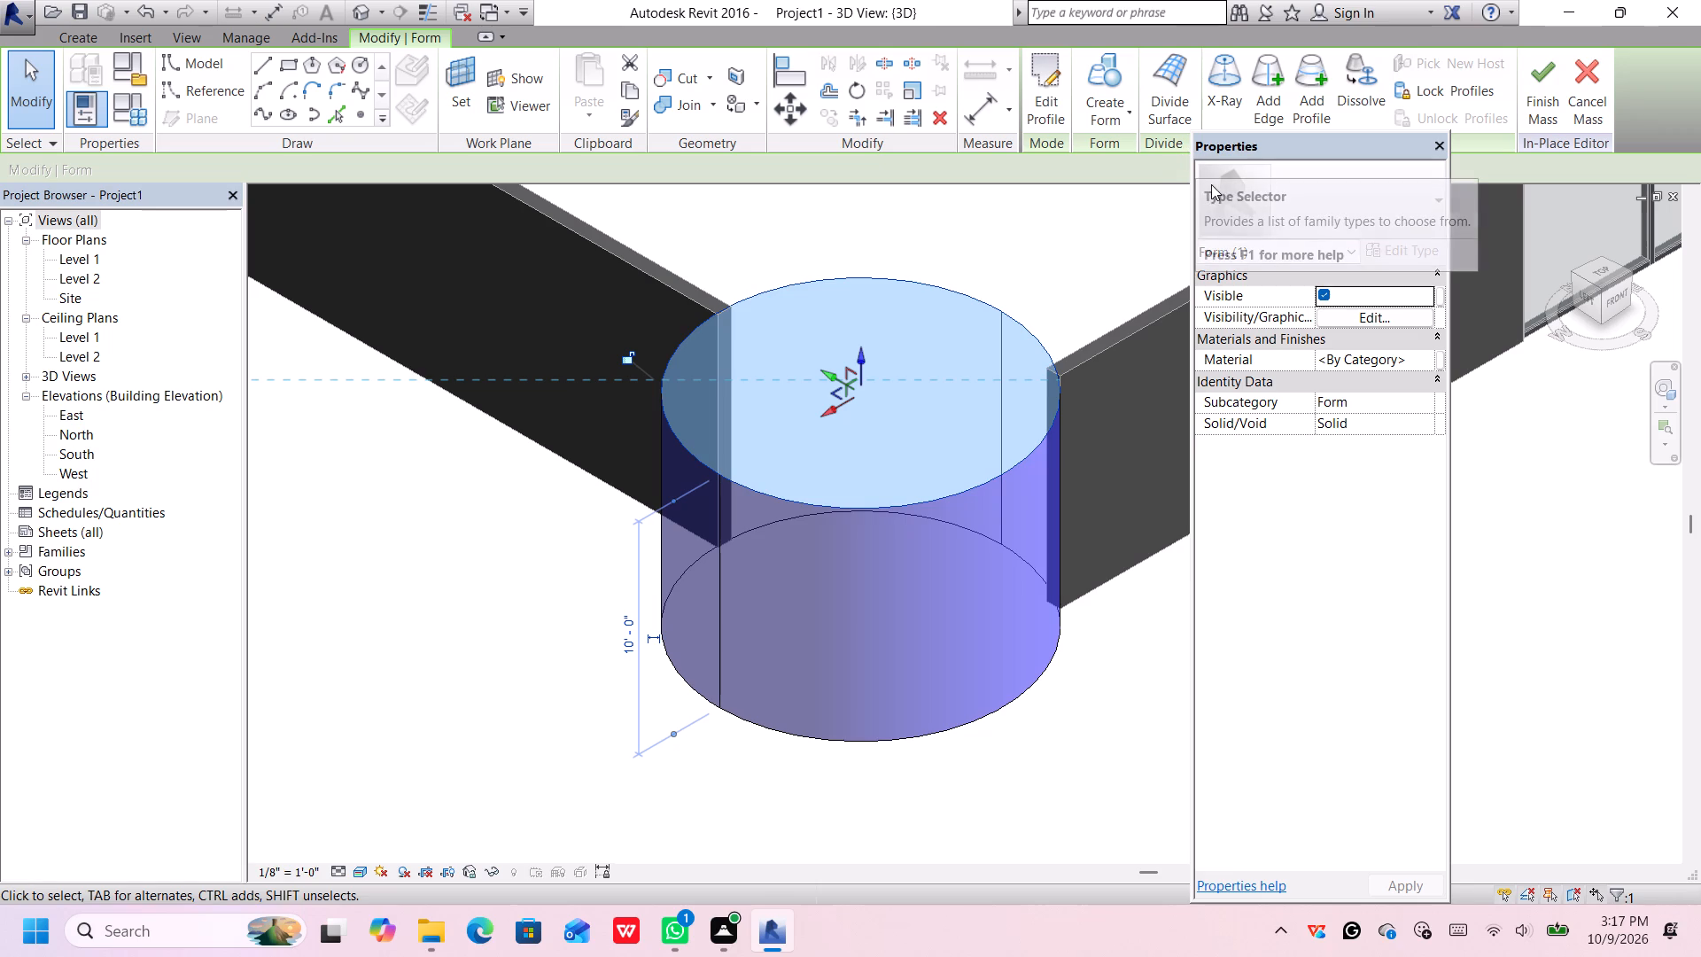
pyautogui.click(1546, 89)
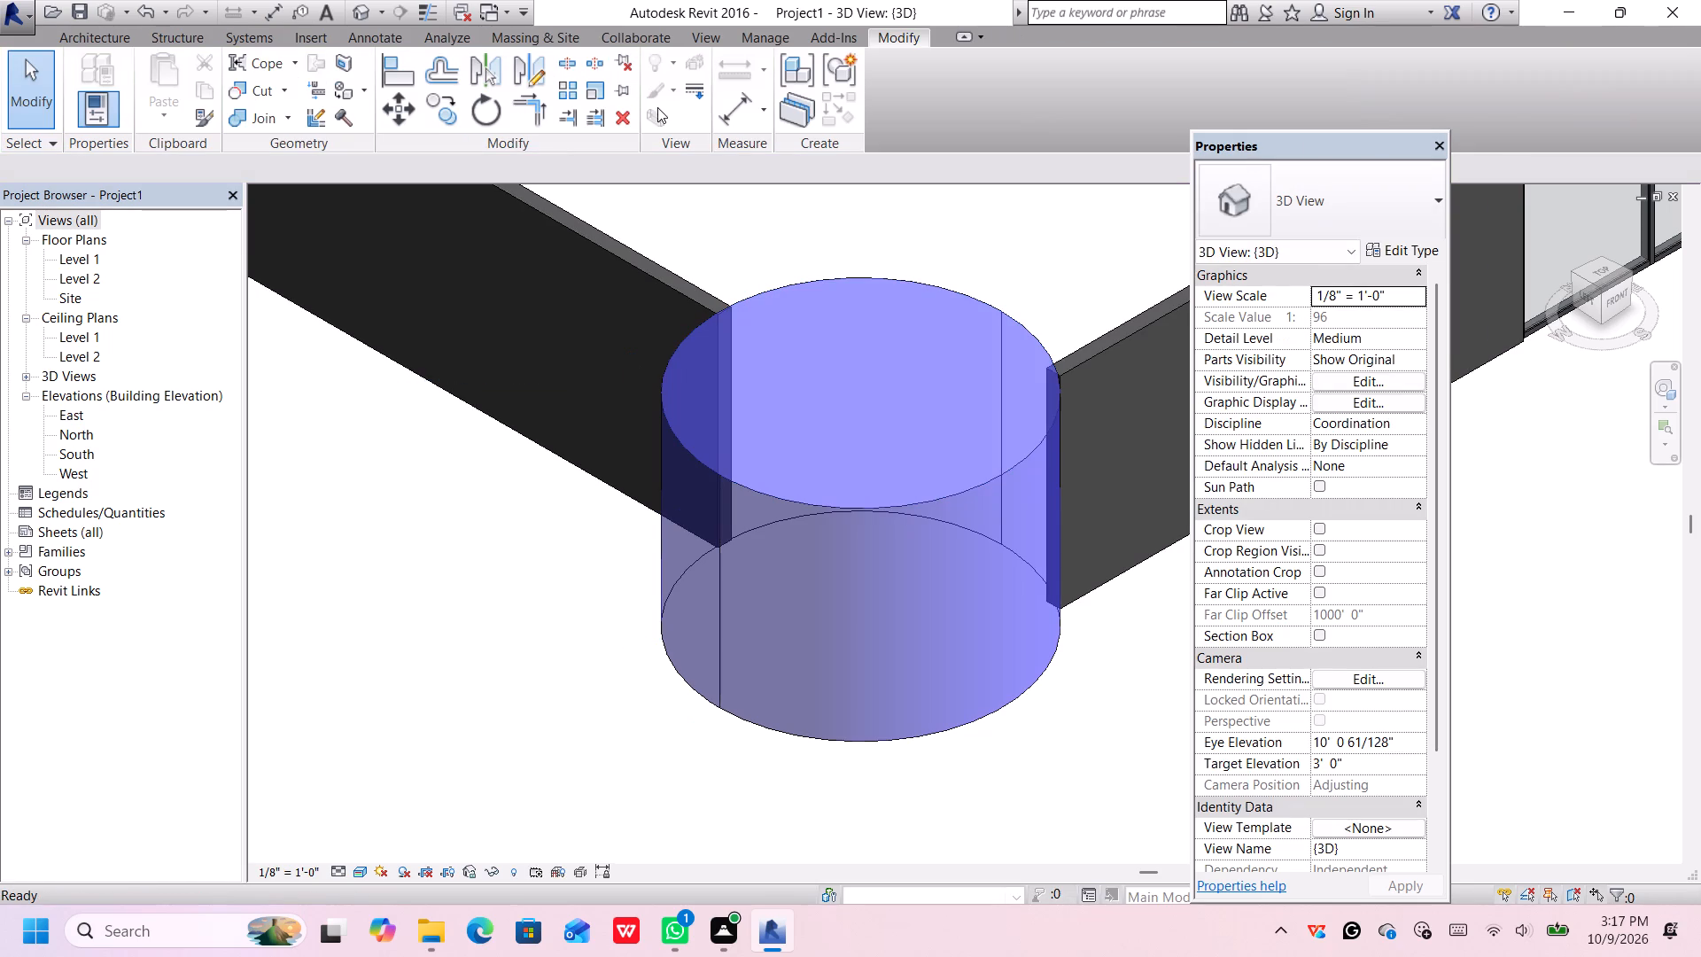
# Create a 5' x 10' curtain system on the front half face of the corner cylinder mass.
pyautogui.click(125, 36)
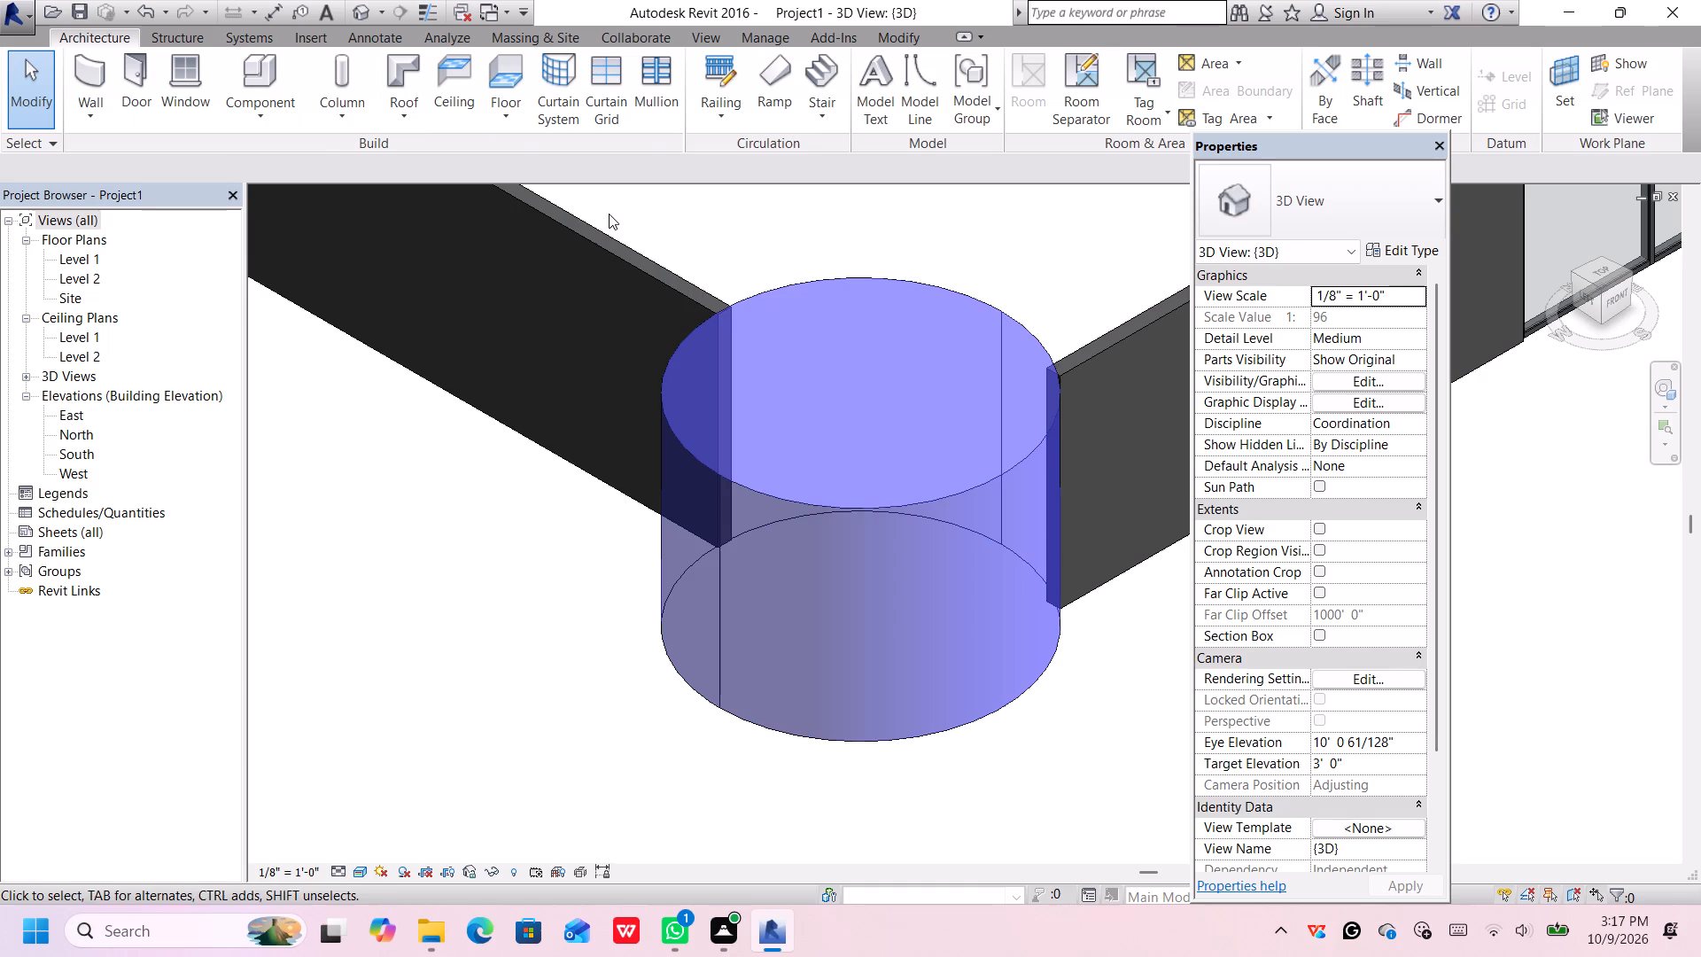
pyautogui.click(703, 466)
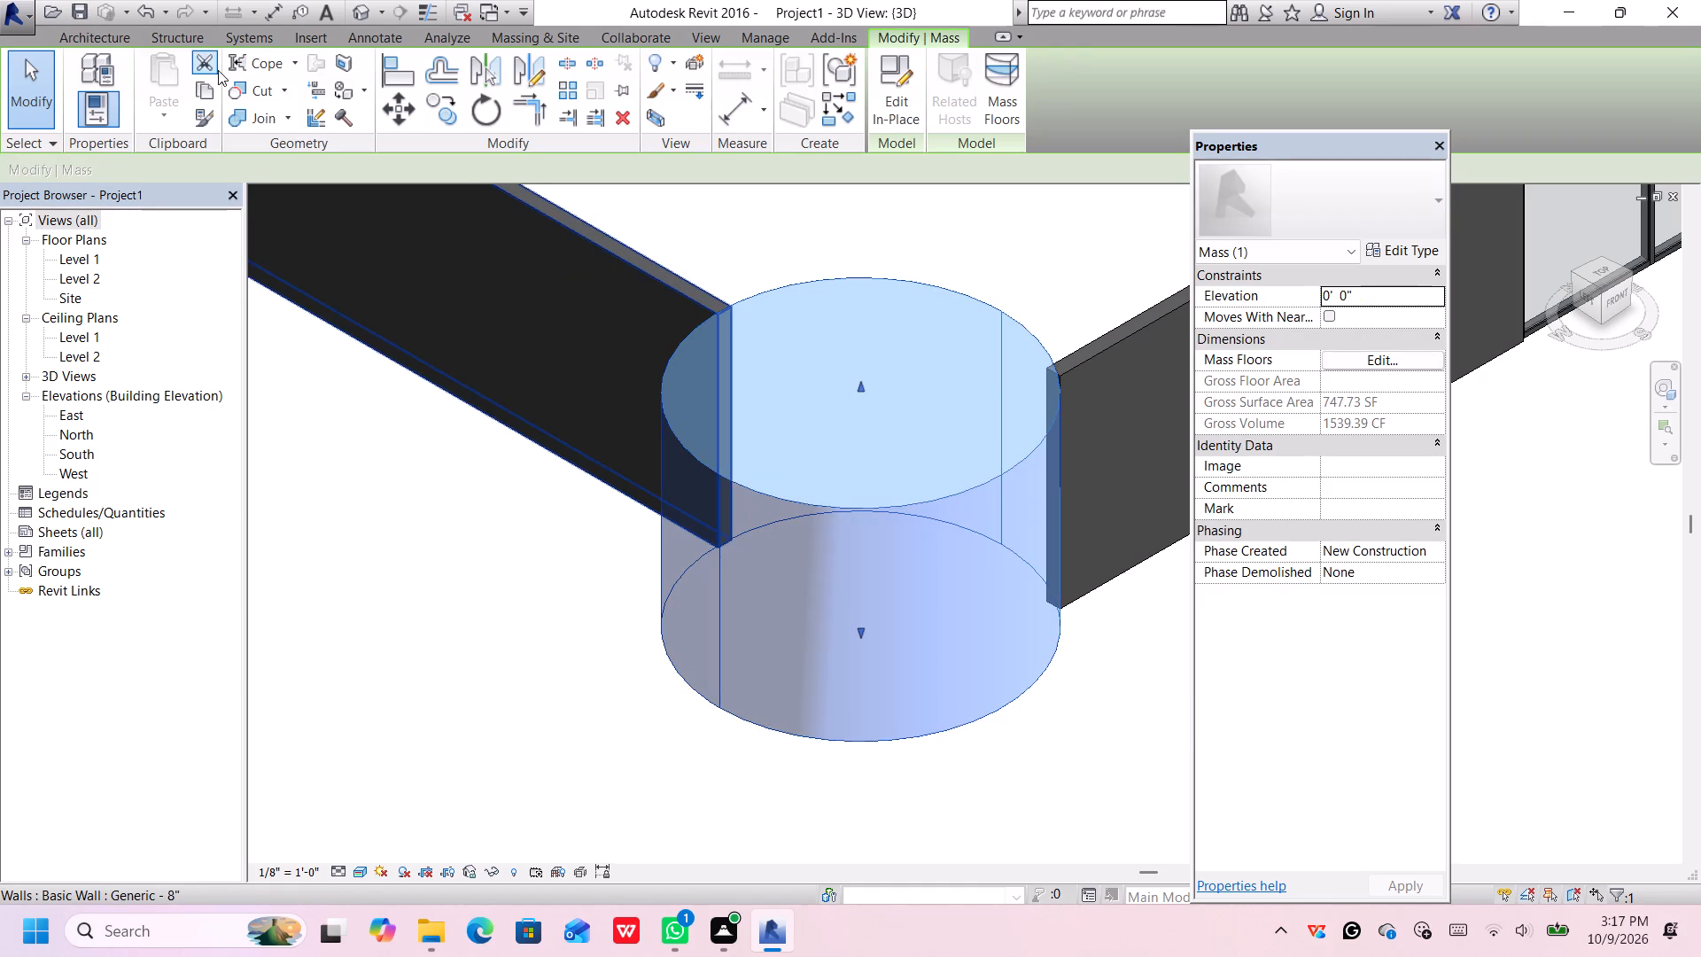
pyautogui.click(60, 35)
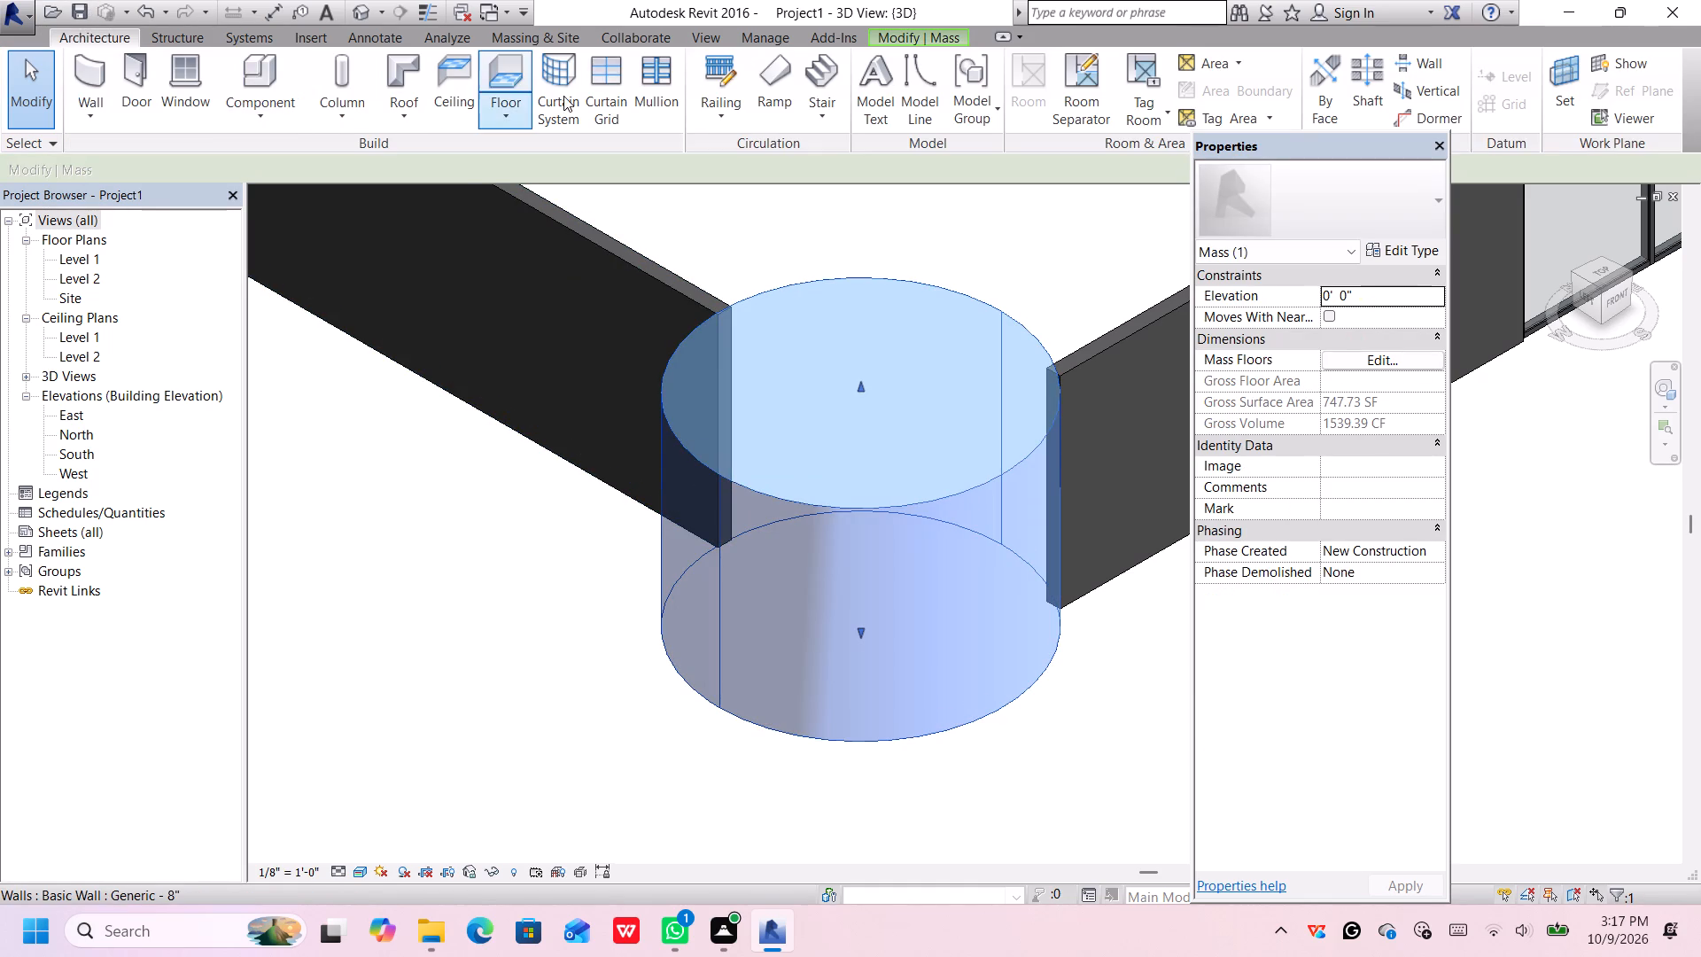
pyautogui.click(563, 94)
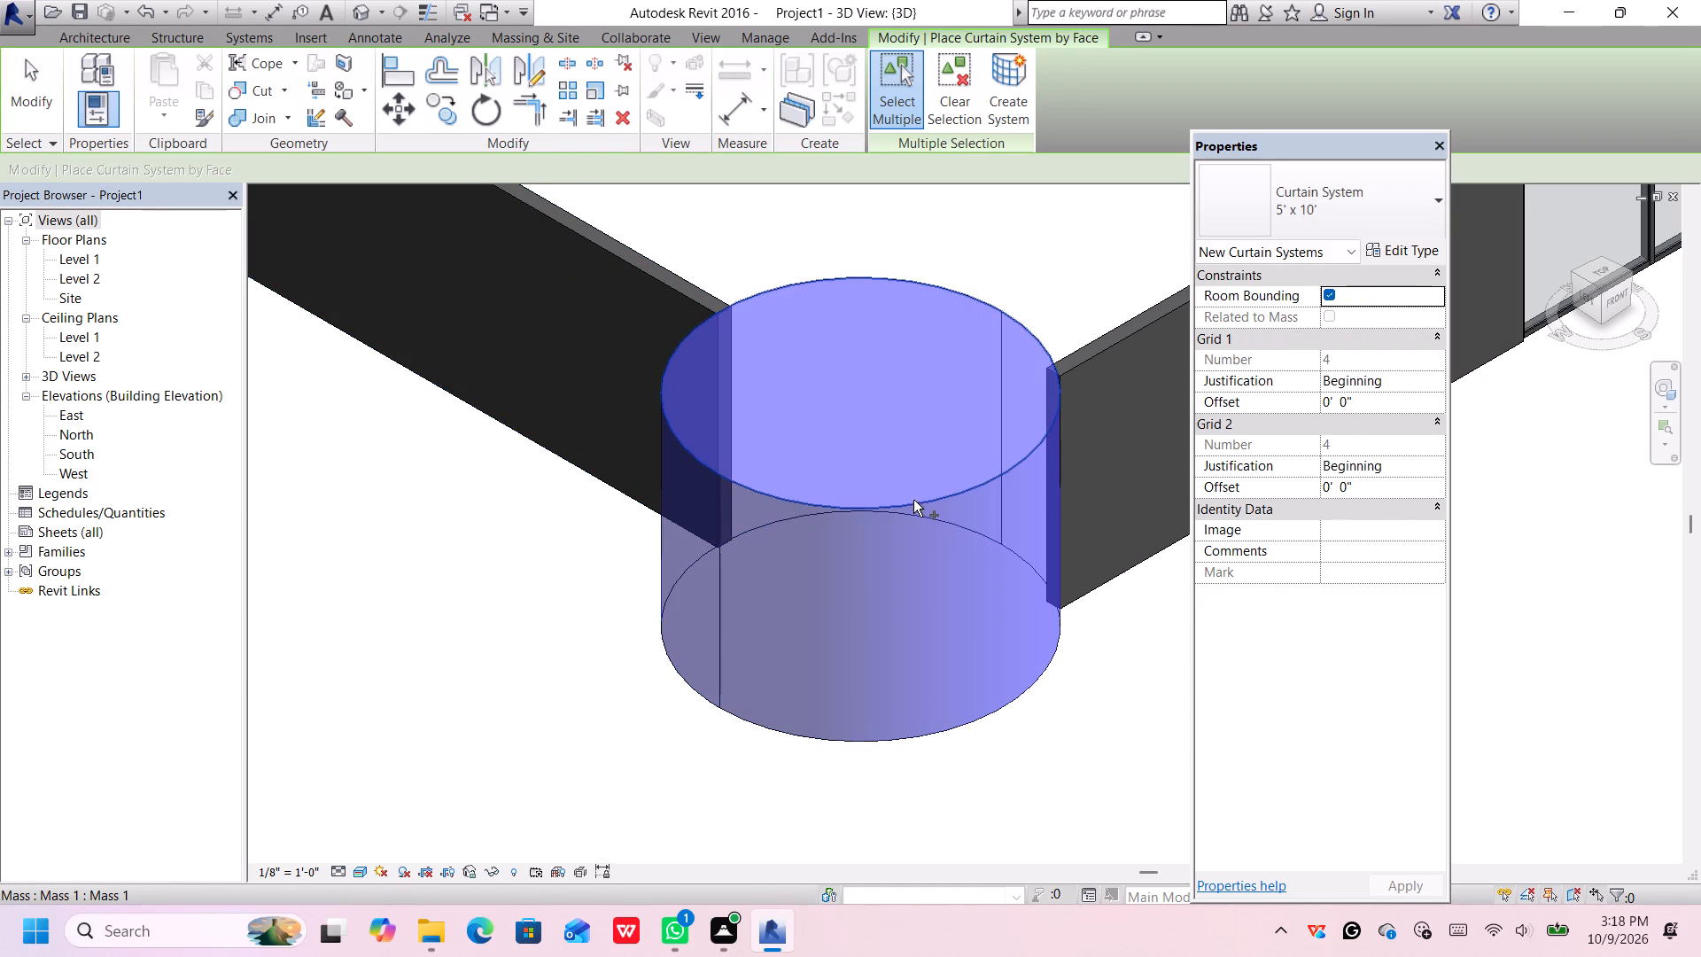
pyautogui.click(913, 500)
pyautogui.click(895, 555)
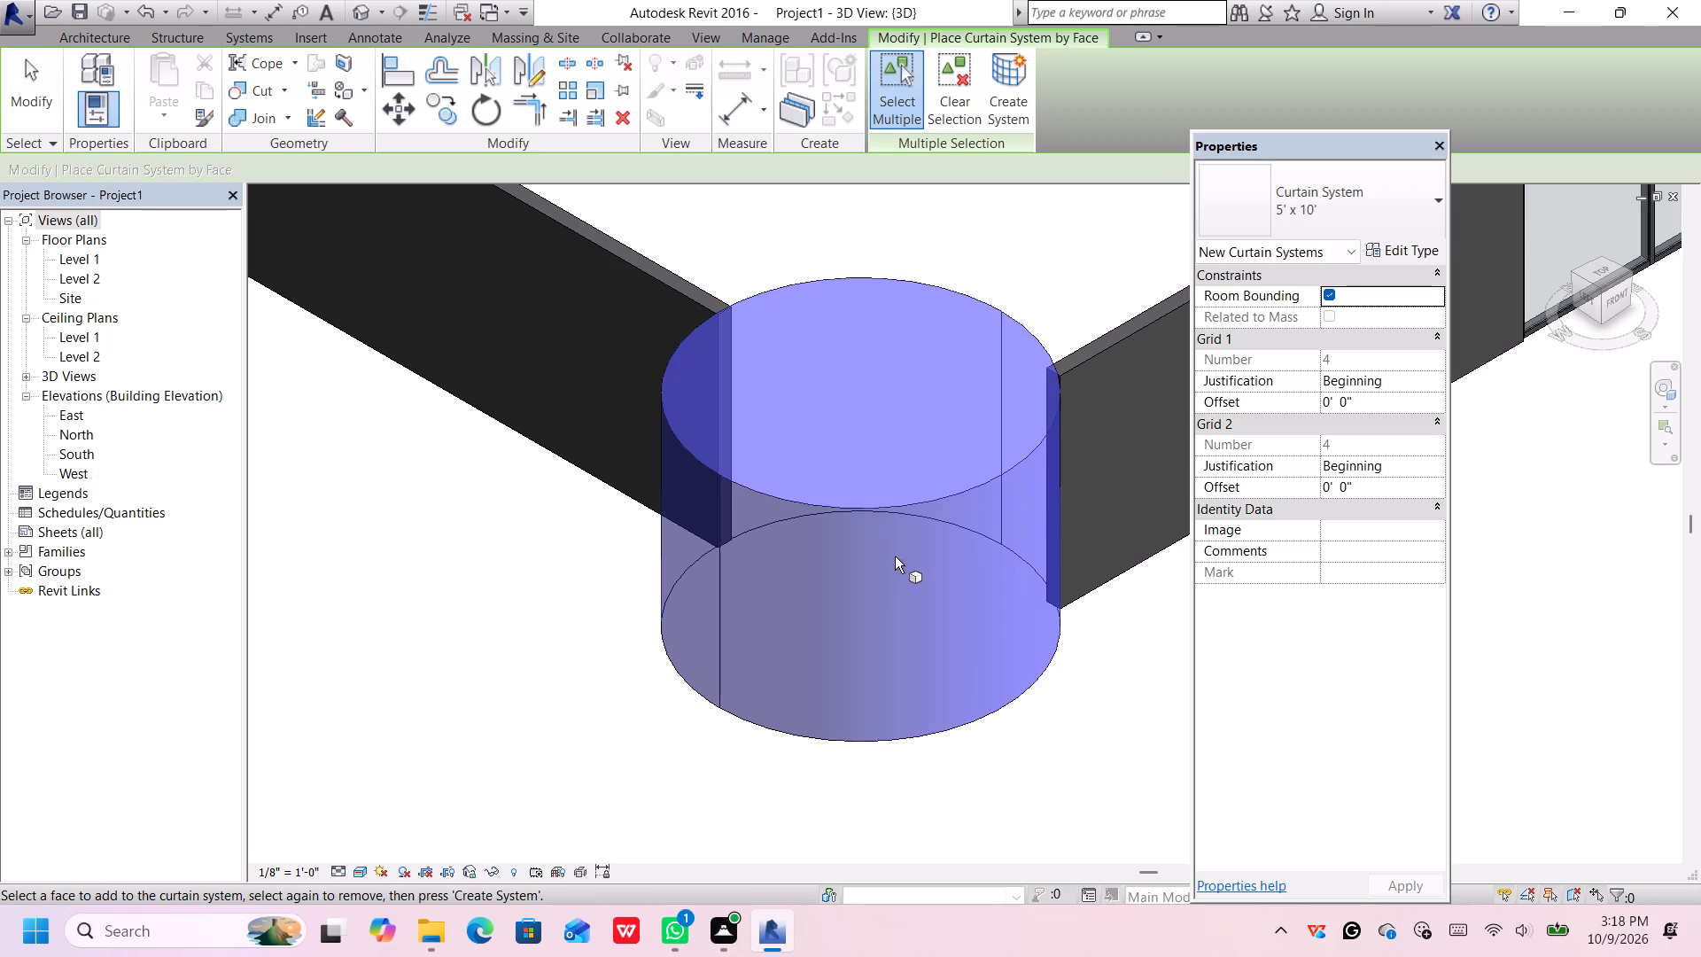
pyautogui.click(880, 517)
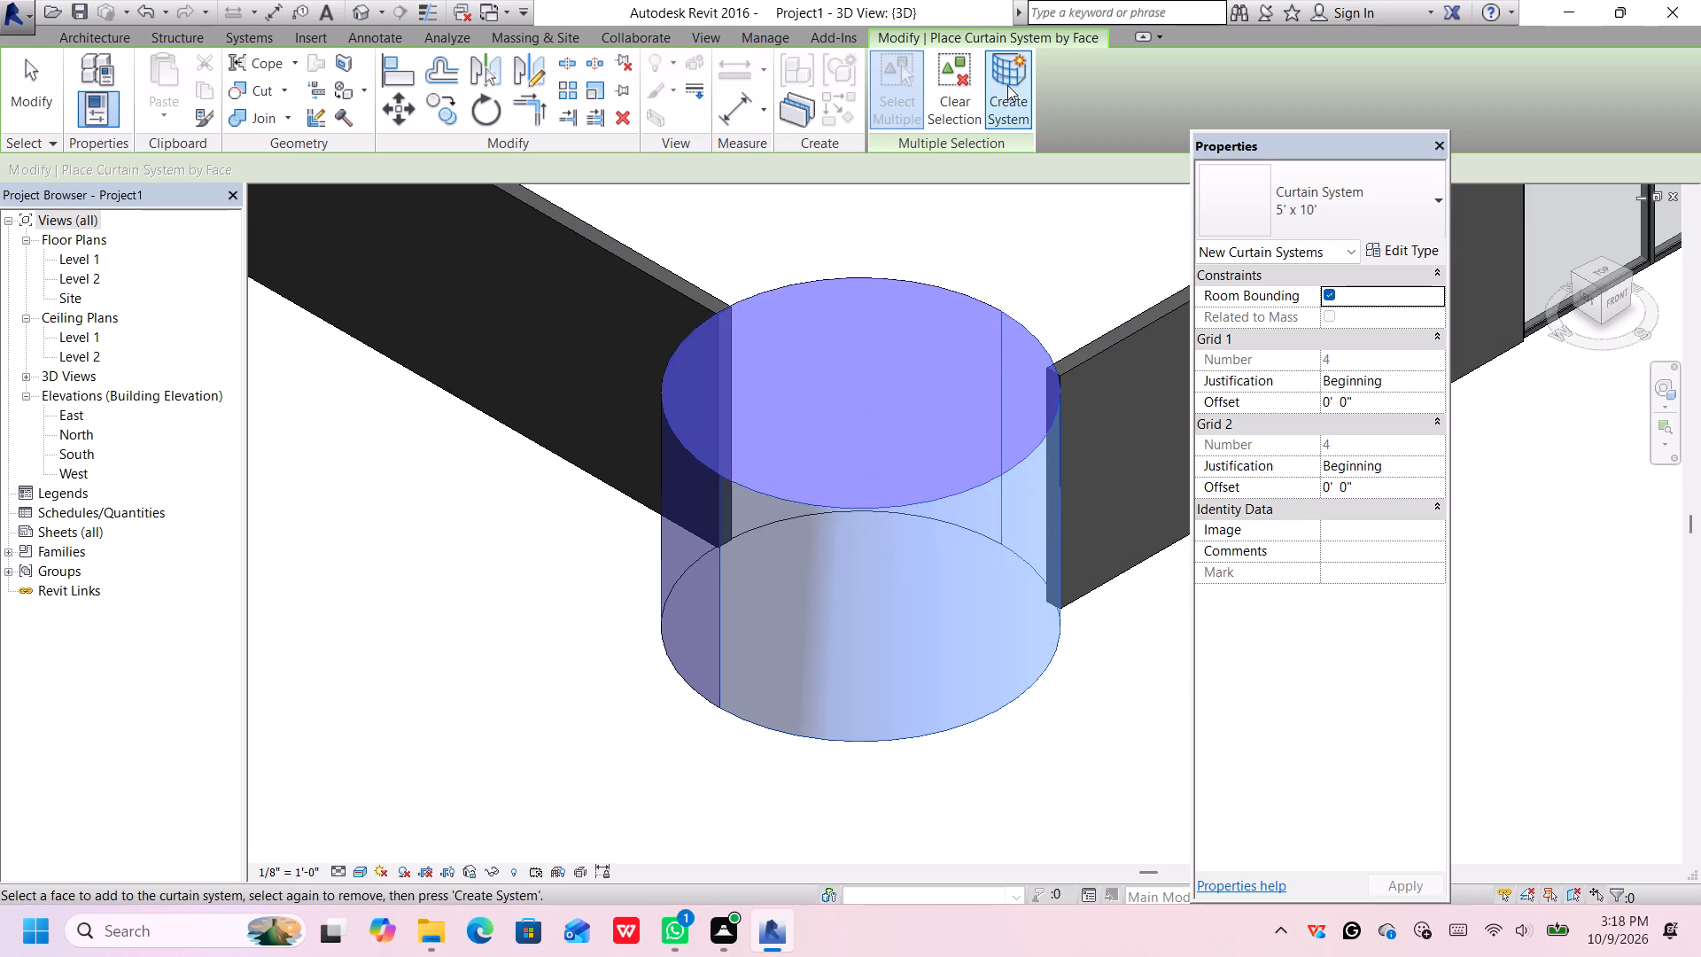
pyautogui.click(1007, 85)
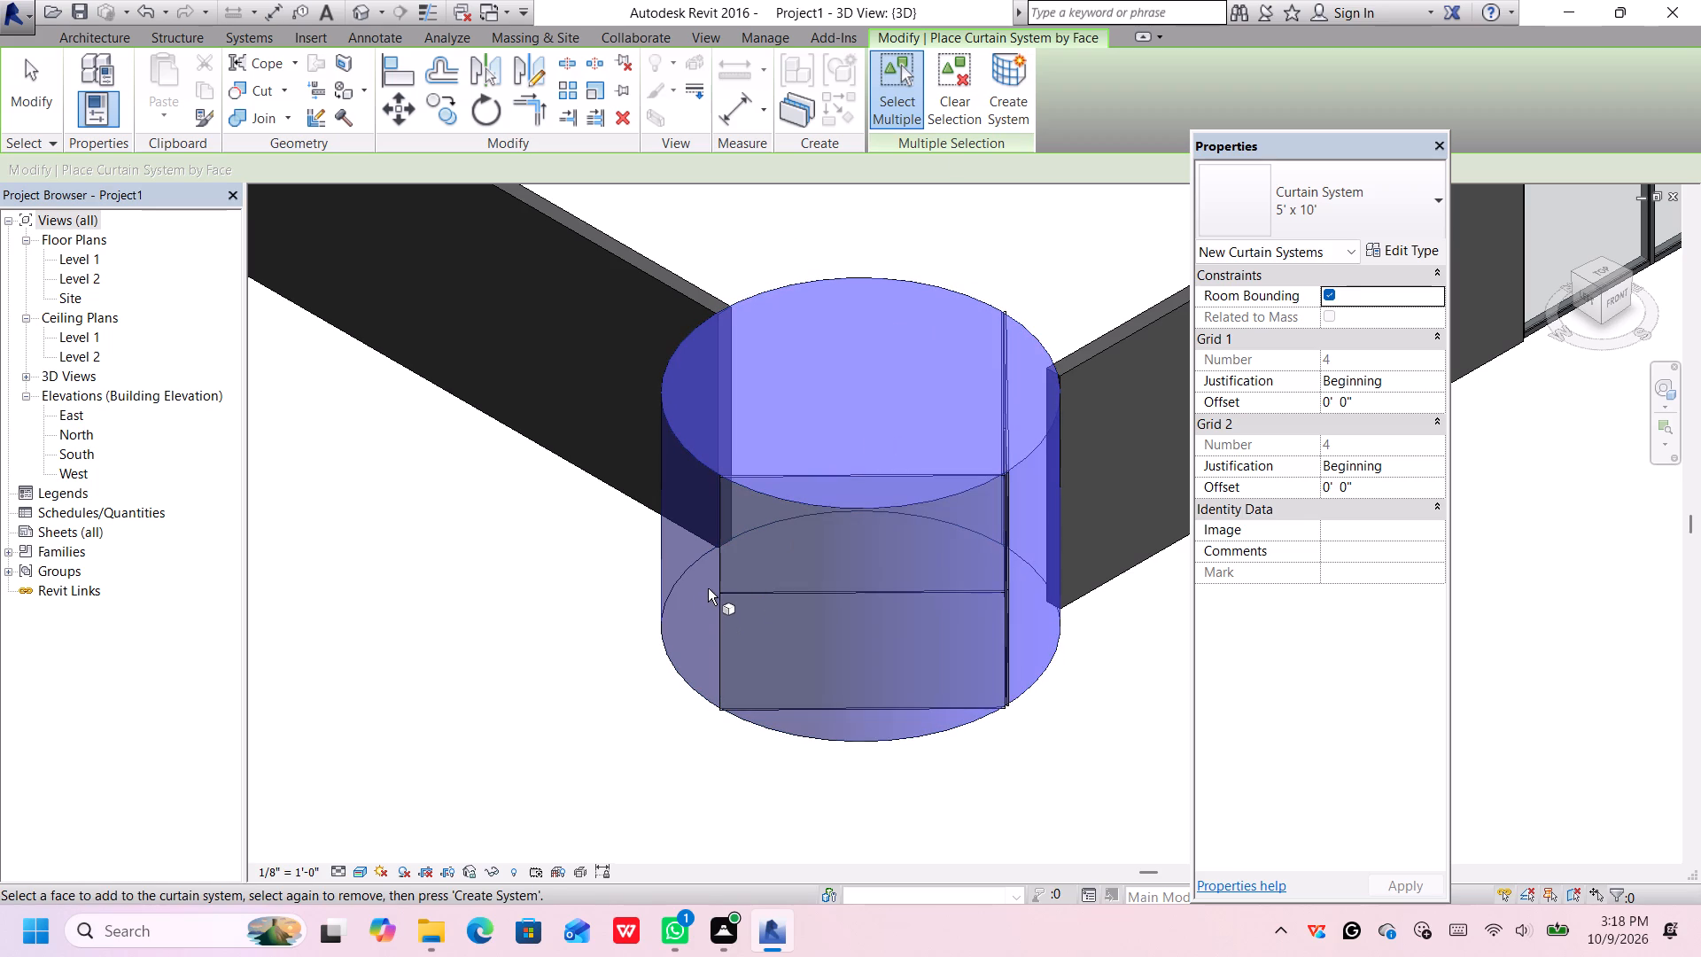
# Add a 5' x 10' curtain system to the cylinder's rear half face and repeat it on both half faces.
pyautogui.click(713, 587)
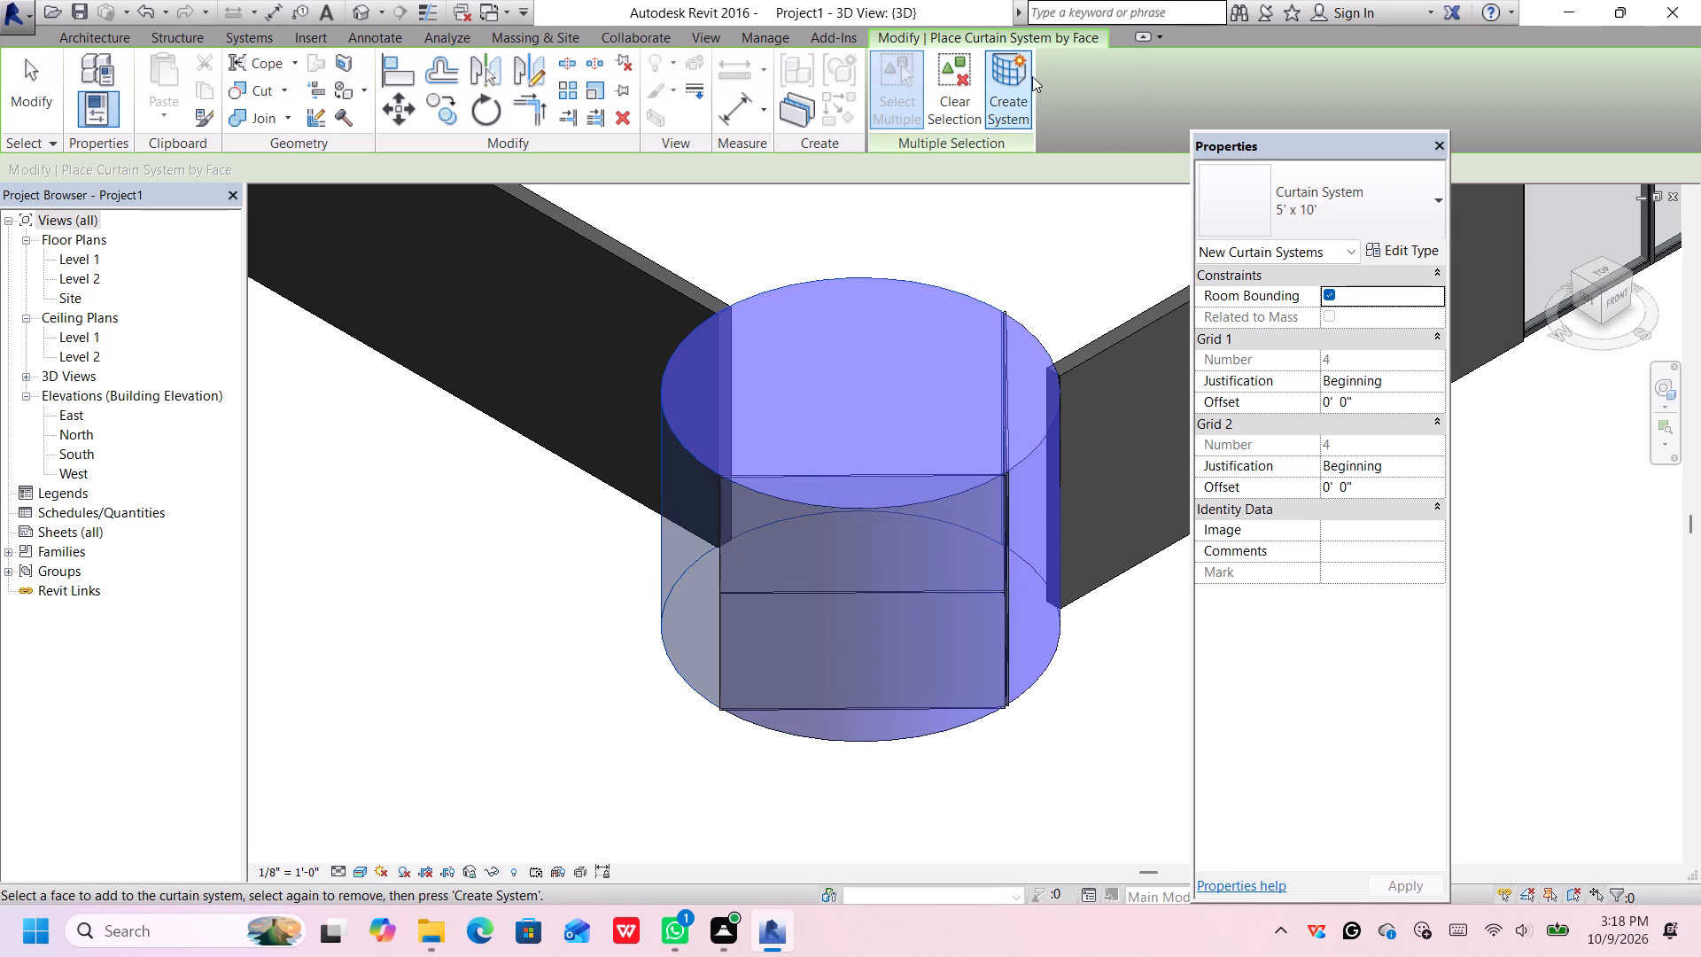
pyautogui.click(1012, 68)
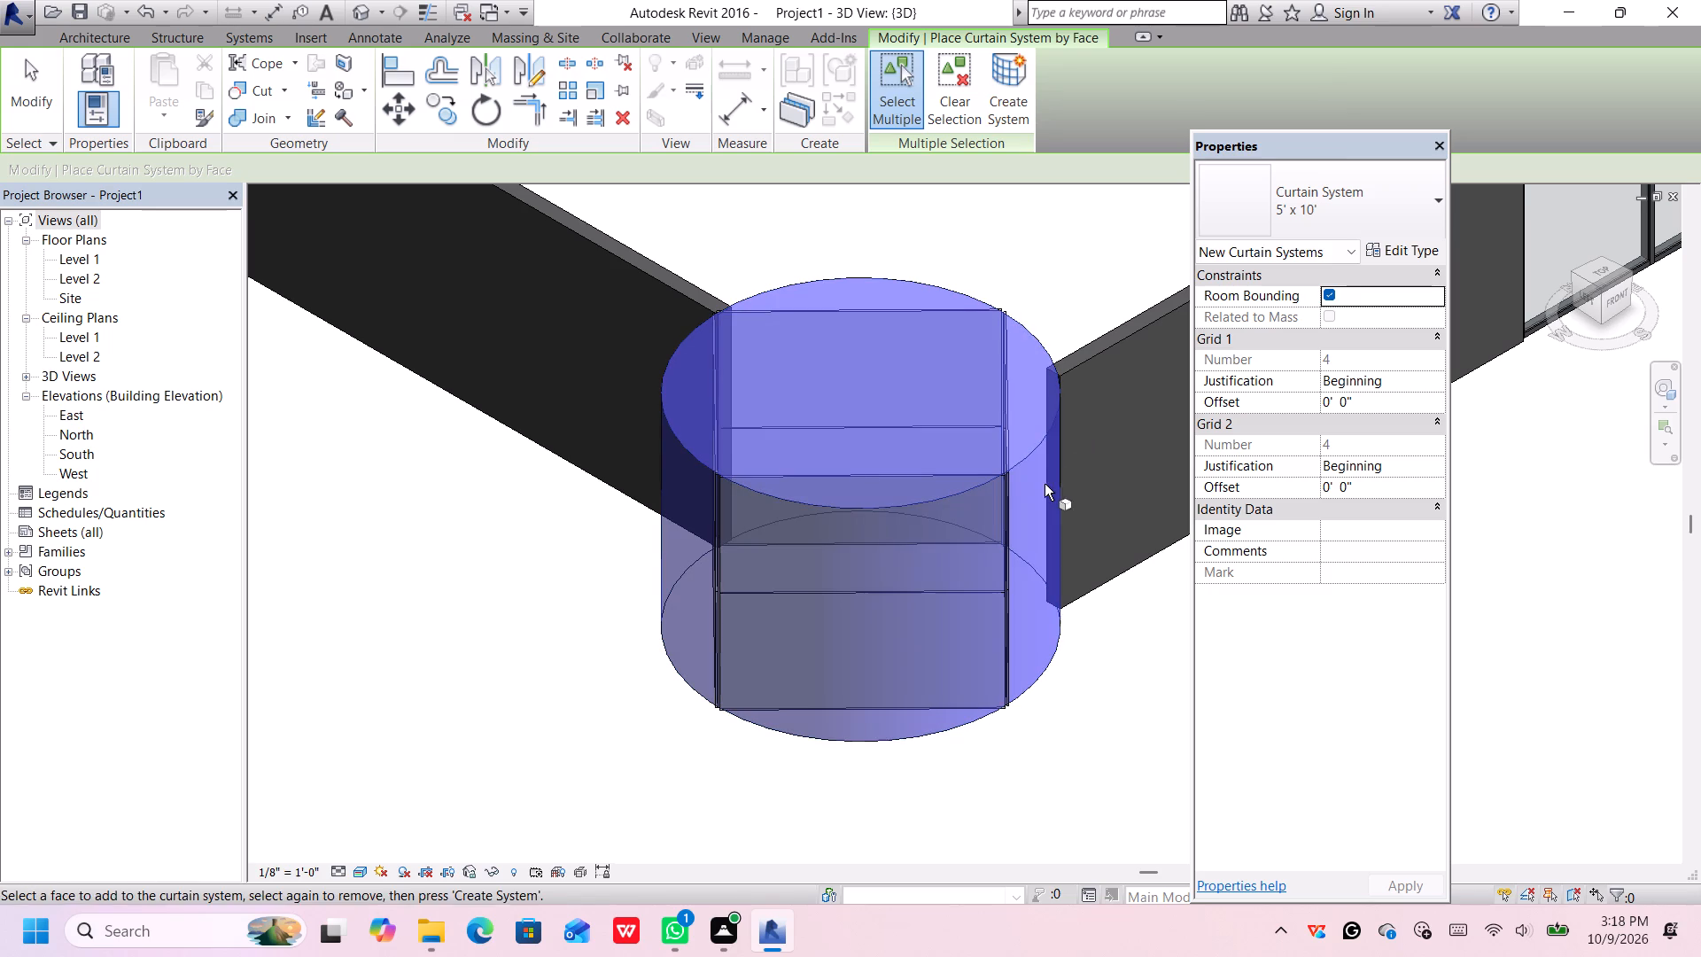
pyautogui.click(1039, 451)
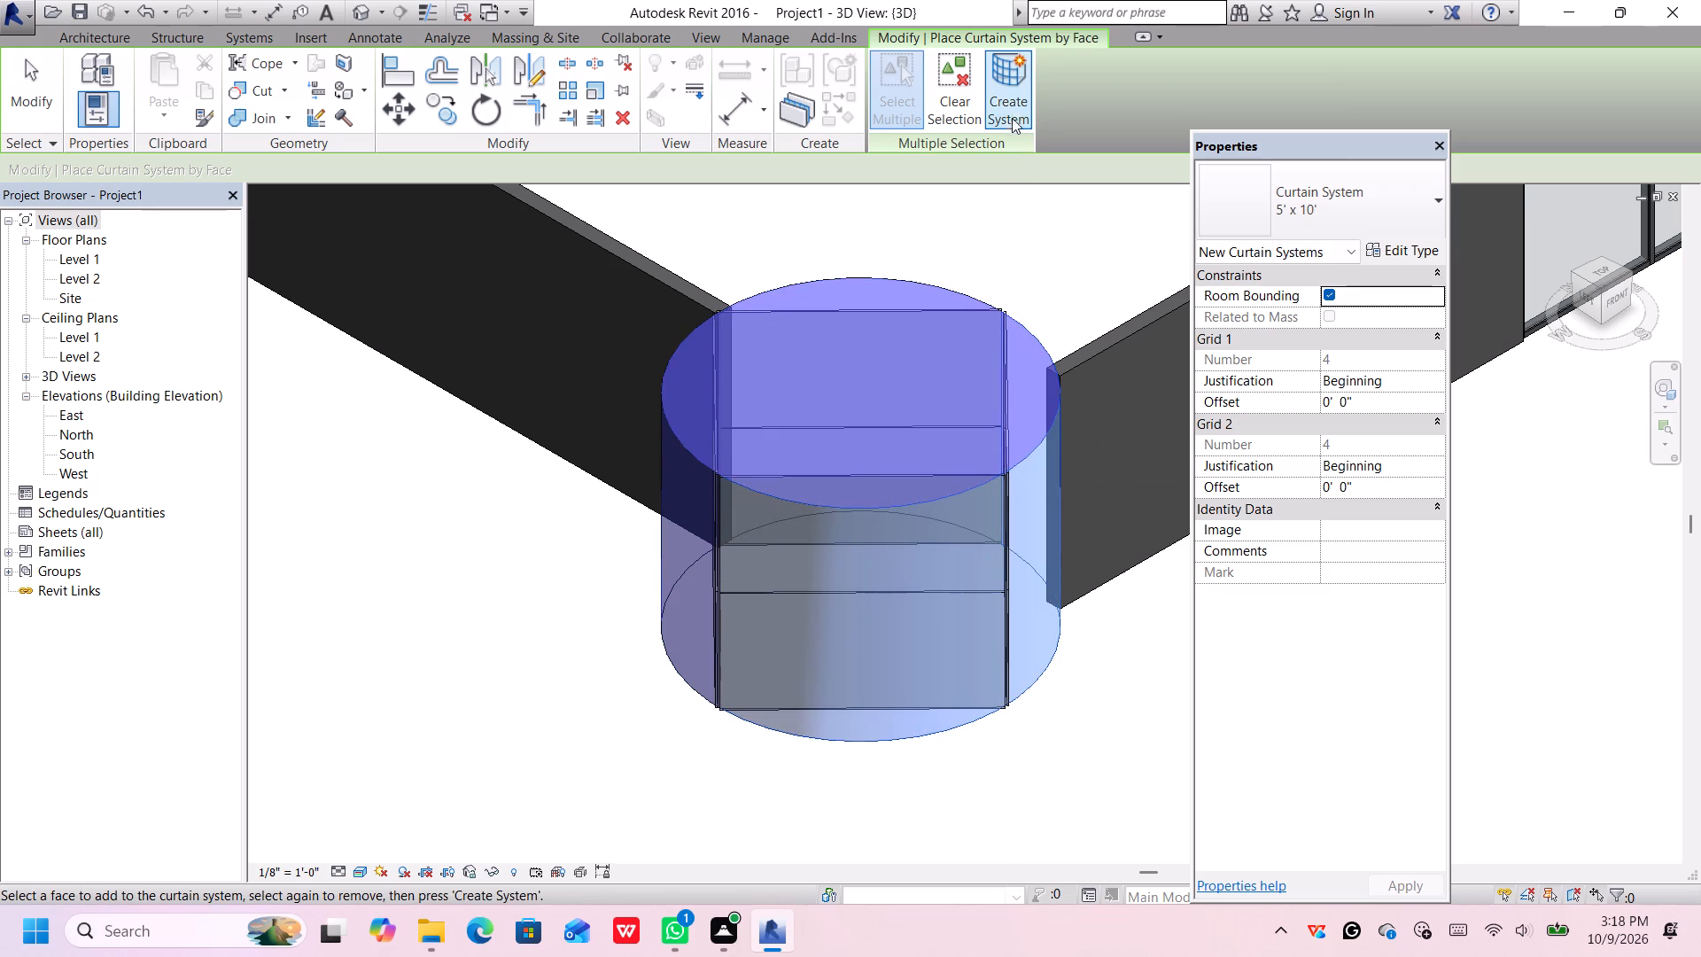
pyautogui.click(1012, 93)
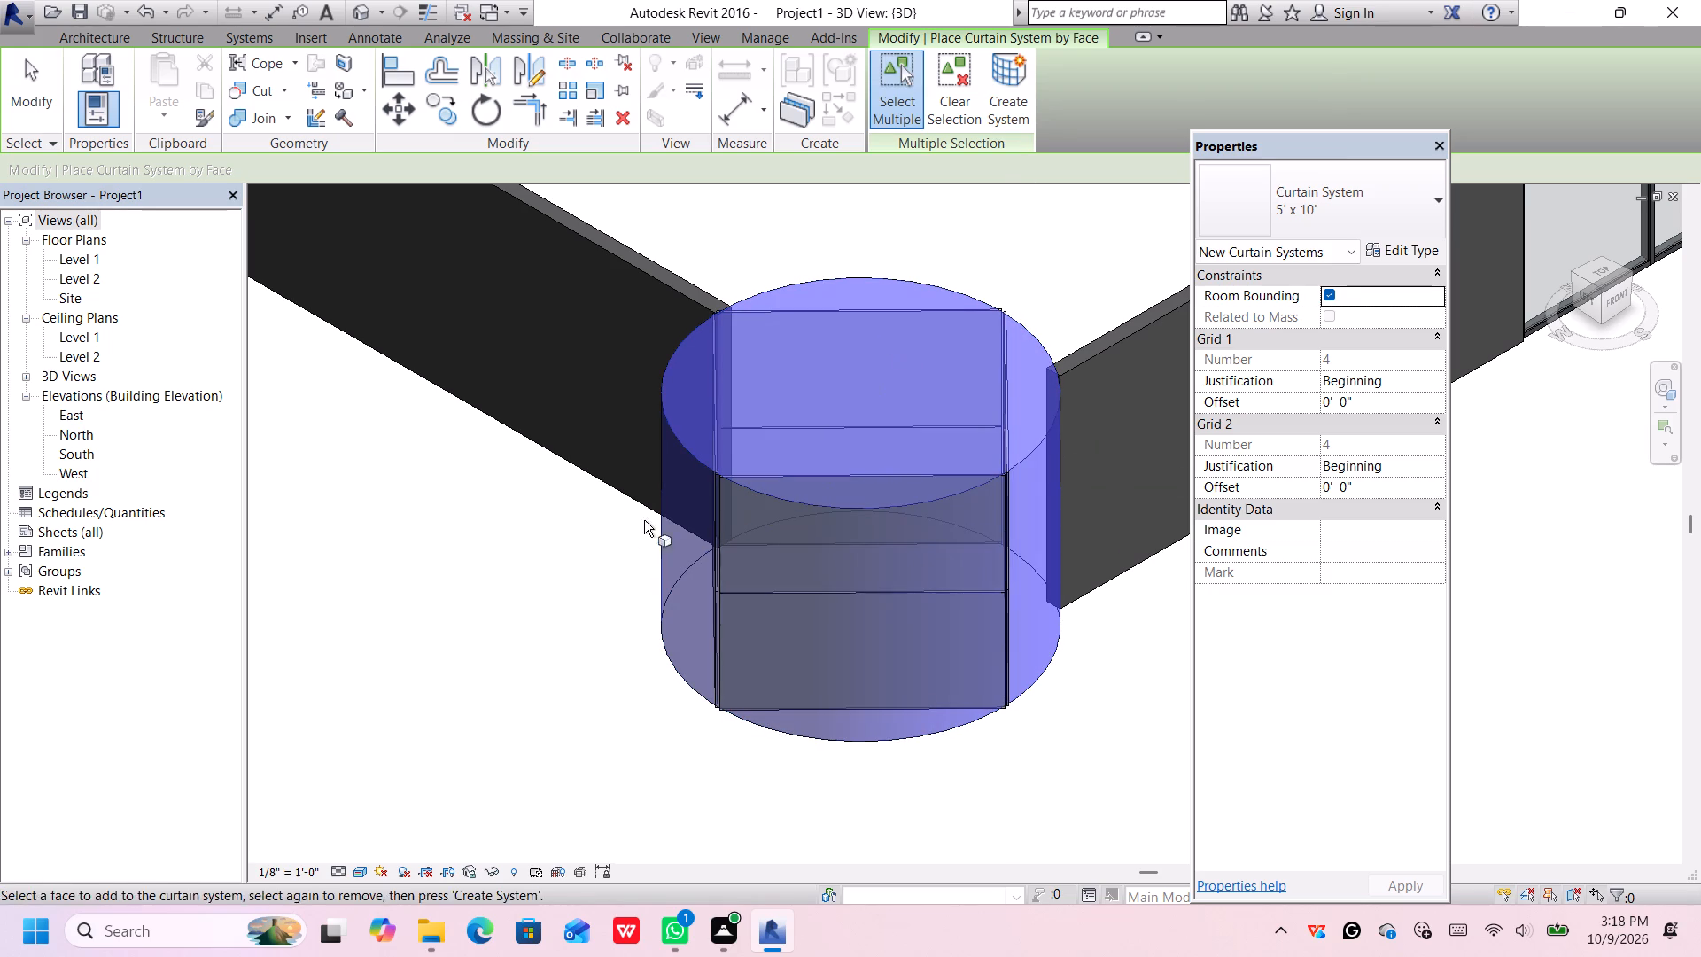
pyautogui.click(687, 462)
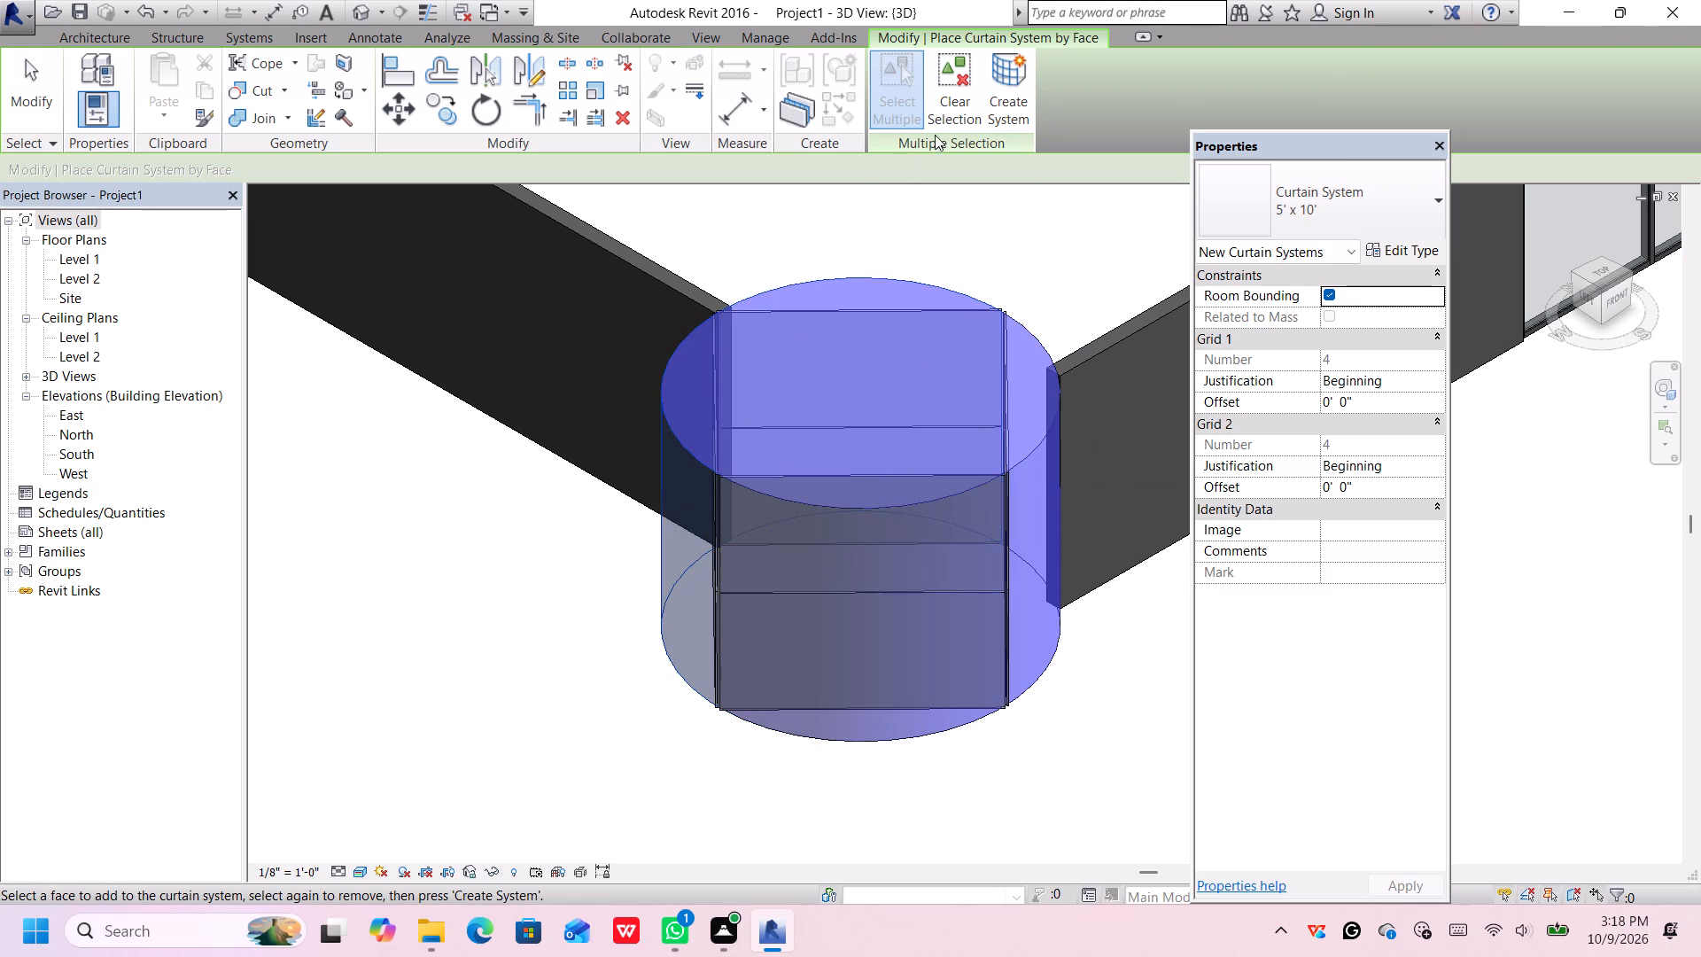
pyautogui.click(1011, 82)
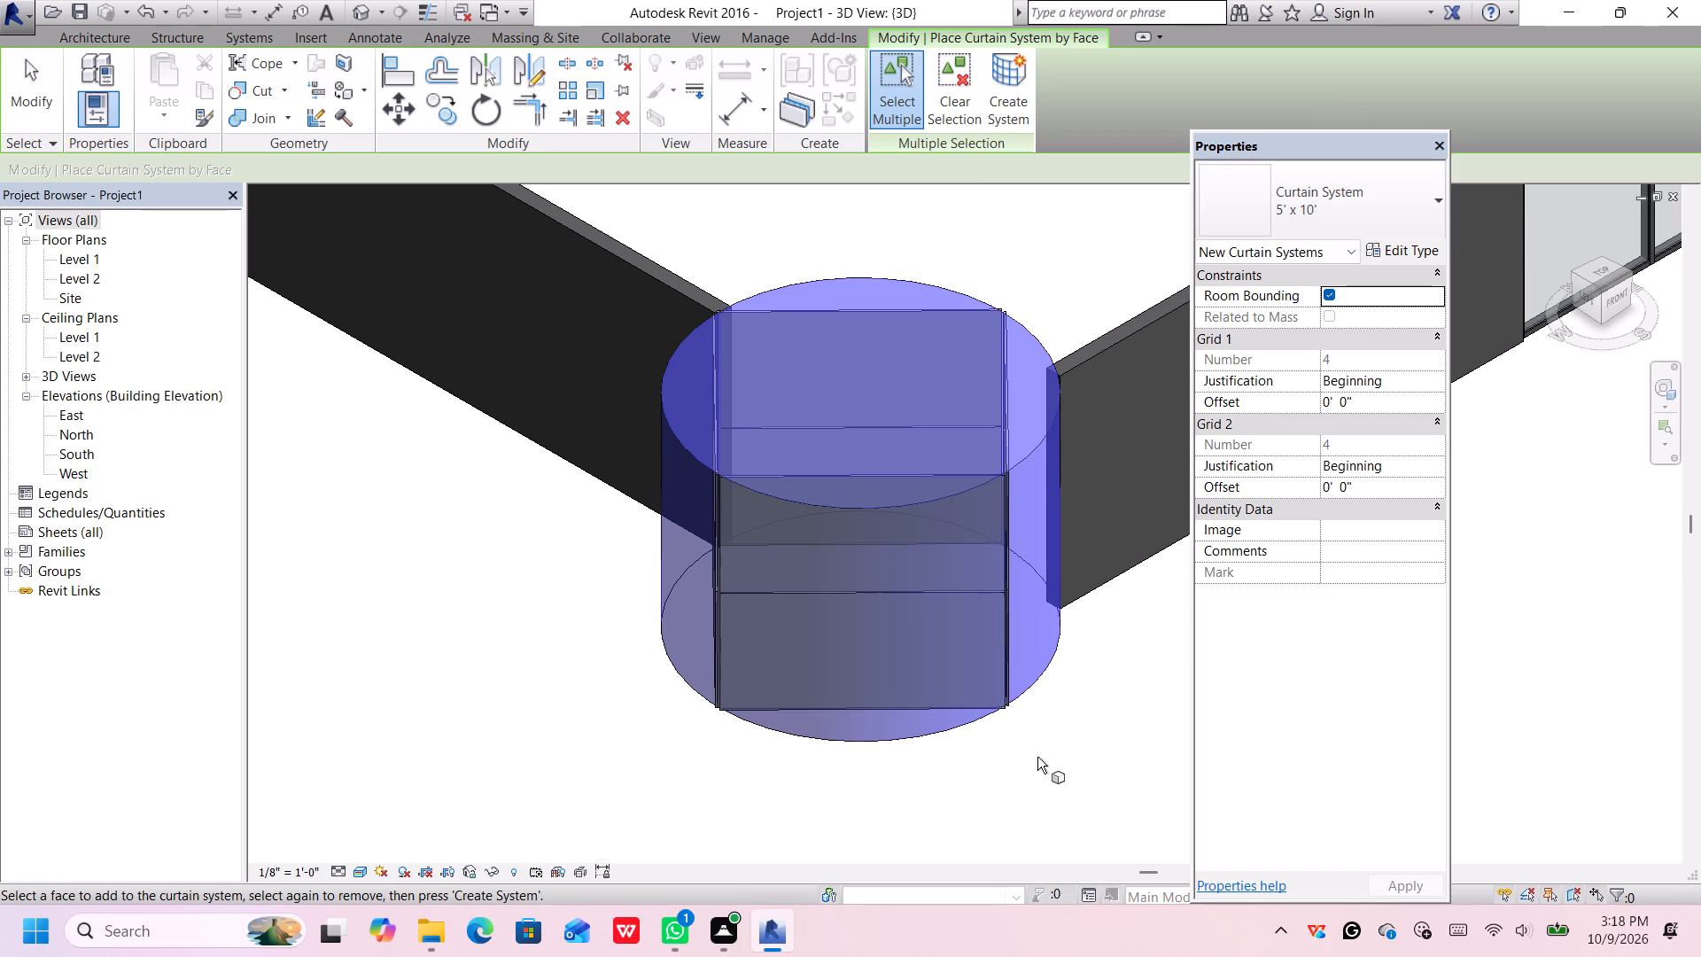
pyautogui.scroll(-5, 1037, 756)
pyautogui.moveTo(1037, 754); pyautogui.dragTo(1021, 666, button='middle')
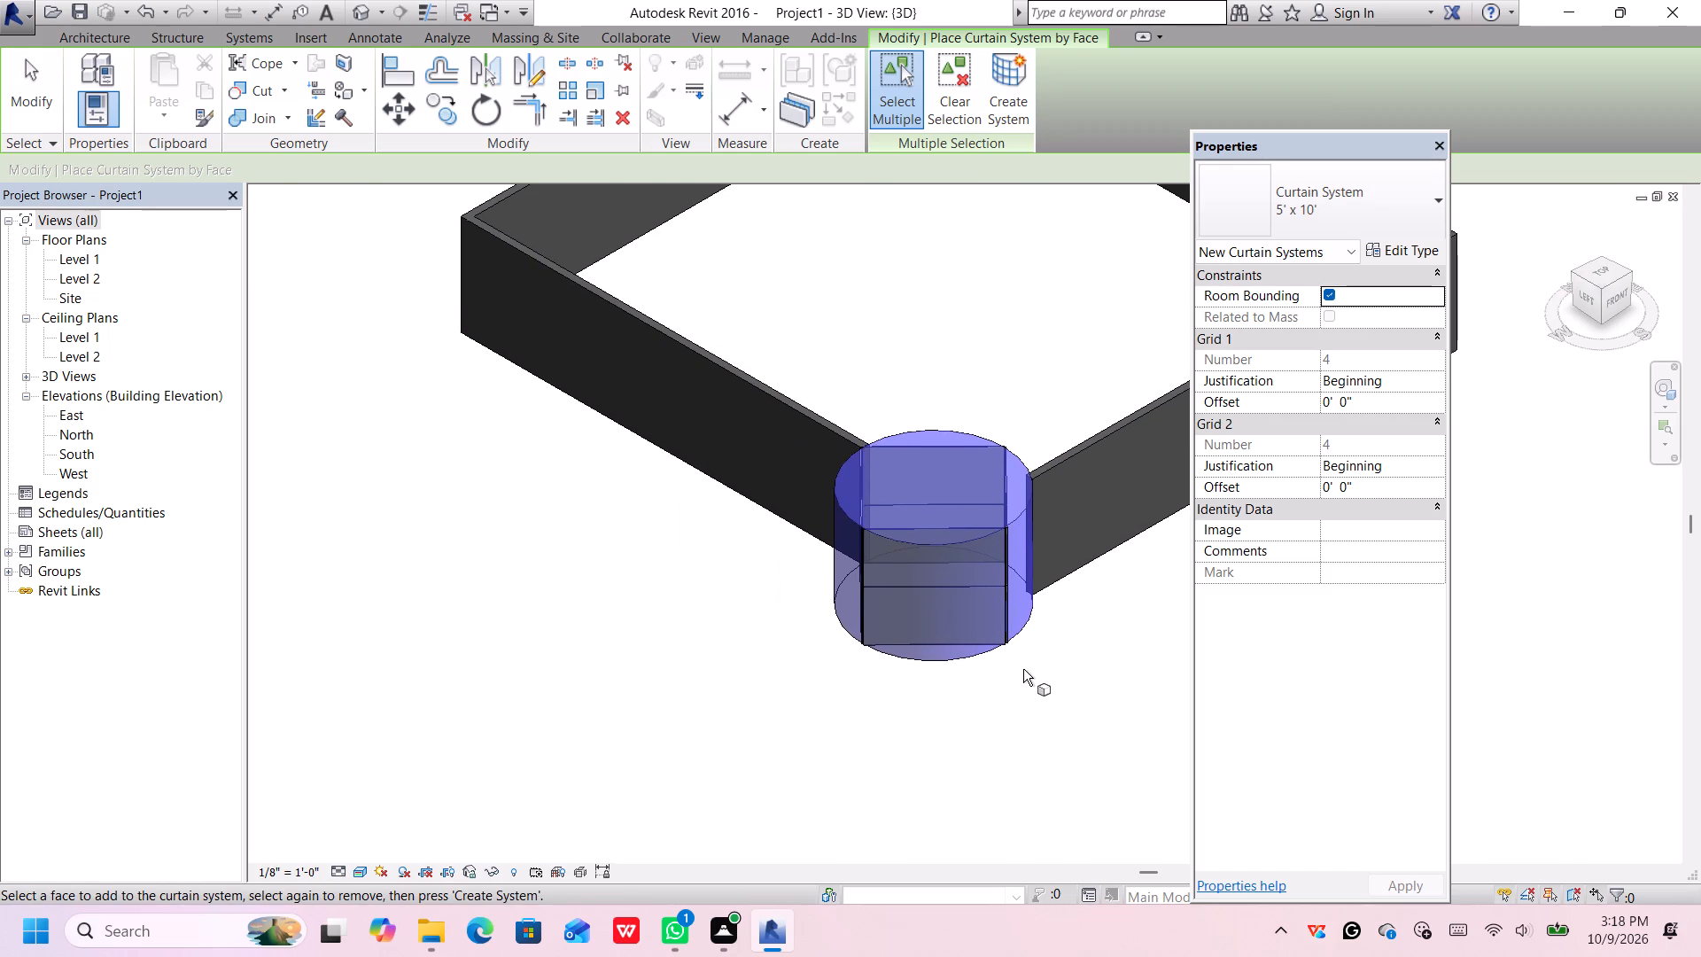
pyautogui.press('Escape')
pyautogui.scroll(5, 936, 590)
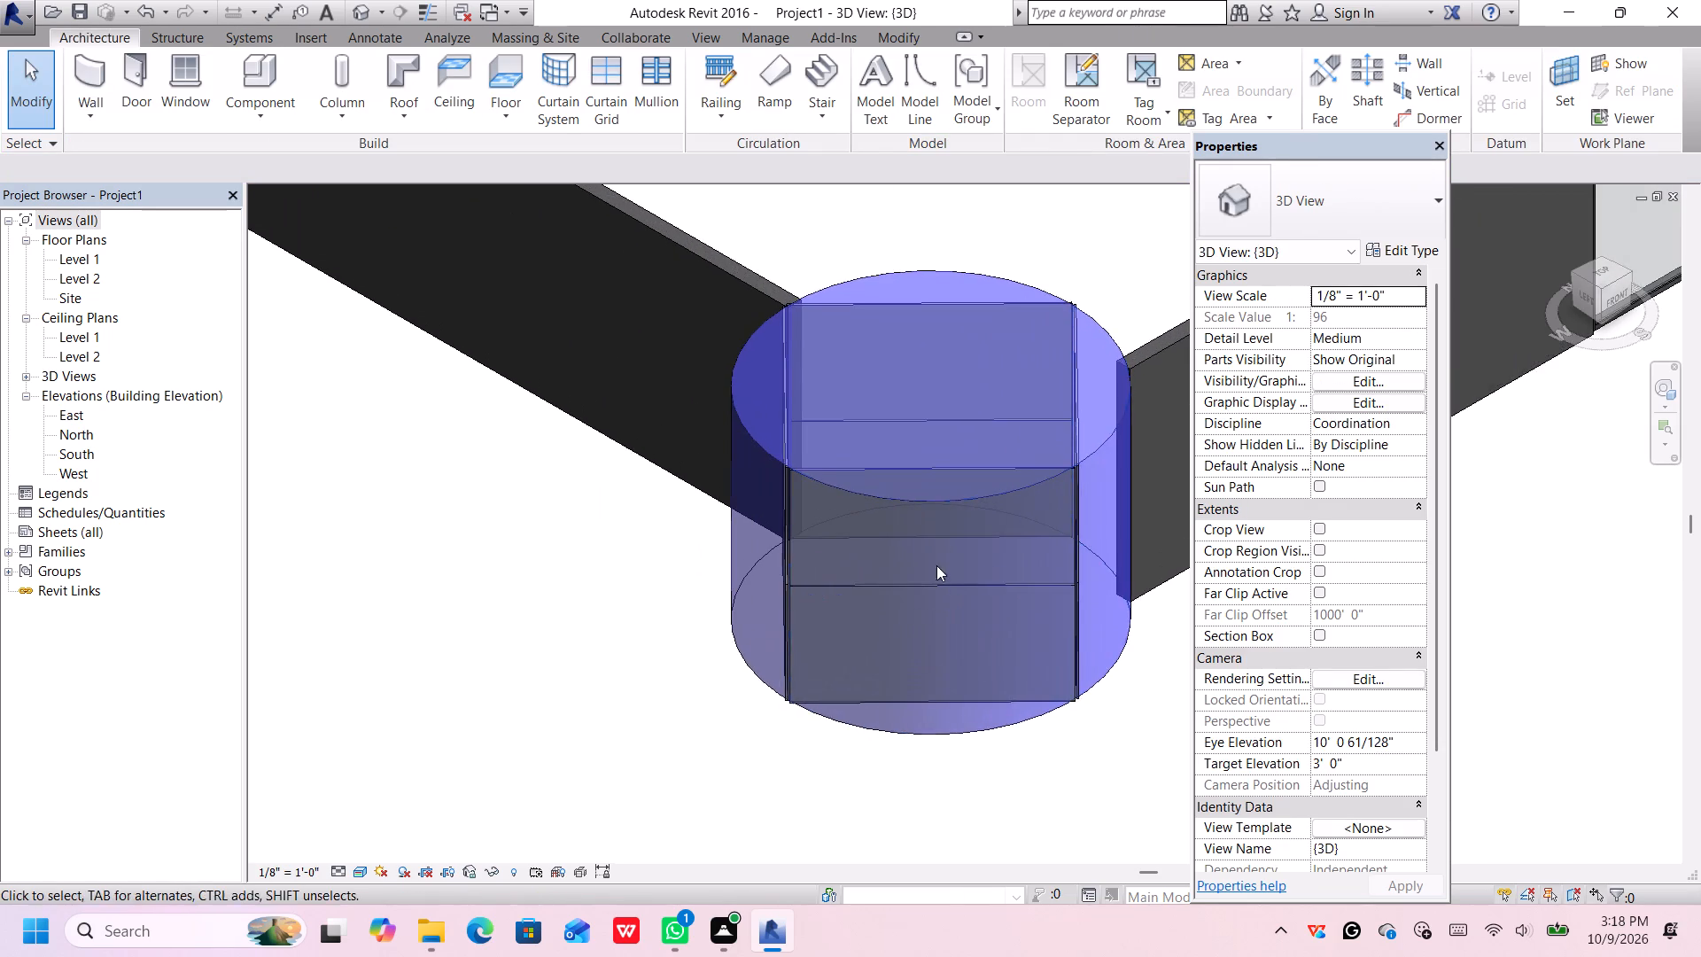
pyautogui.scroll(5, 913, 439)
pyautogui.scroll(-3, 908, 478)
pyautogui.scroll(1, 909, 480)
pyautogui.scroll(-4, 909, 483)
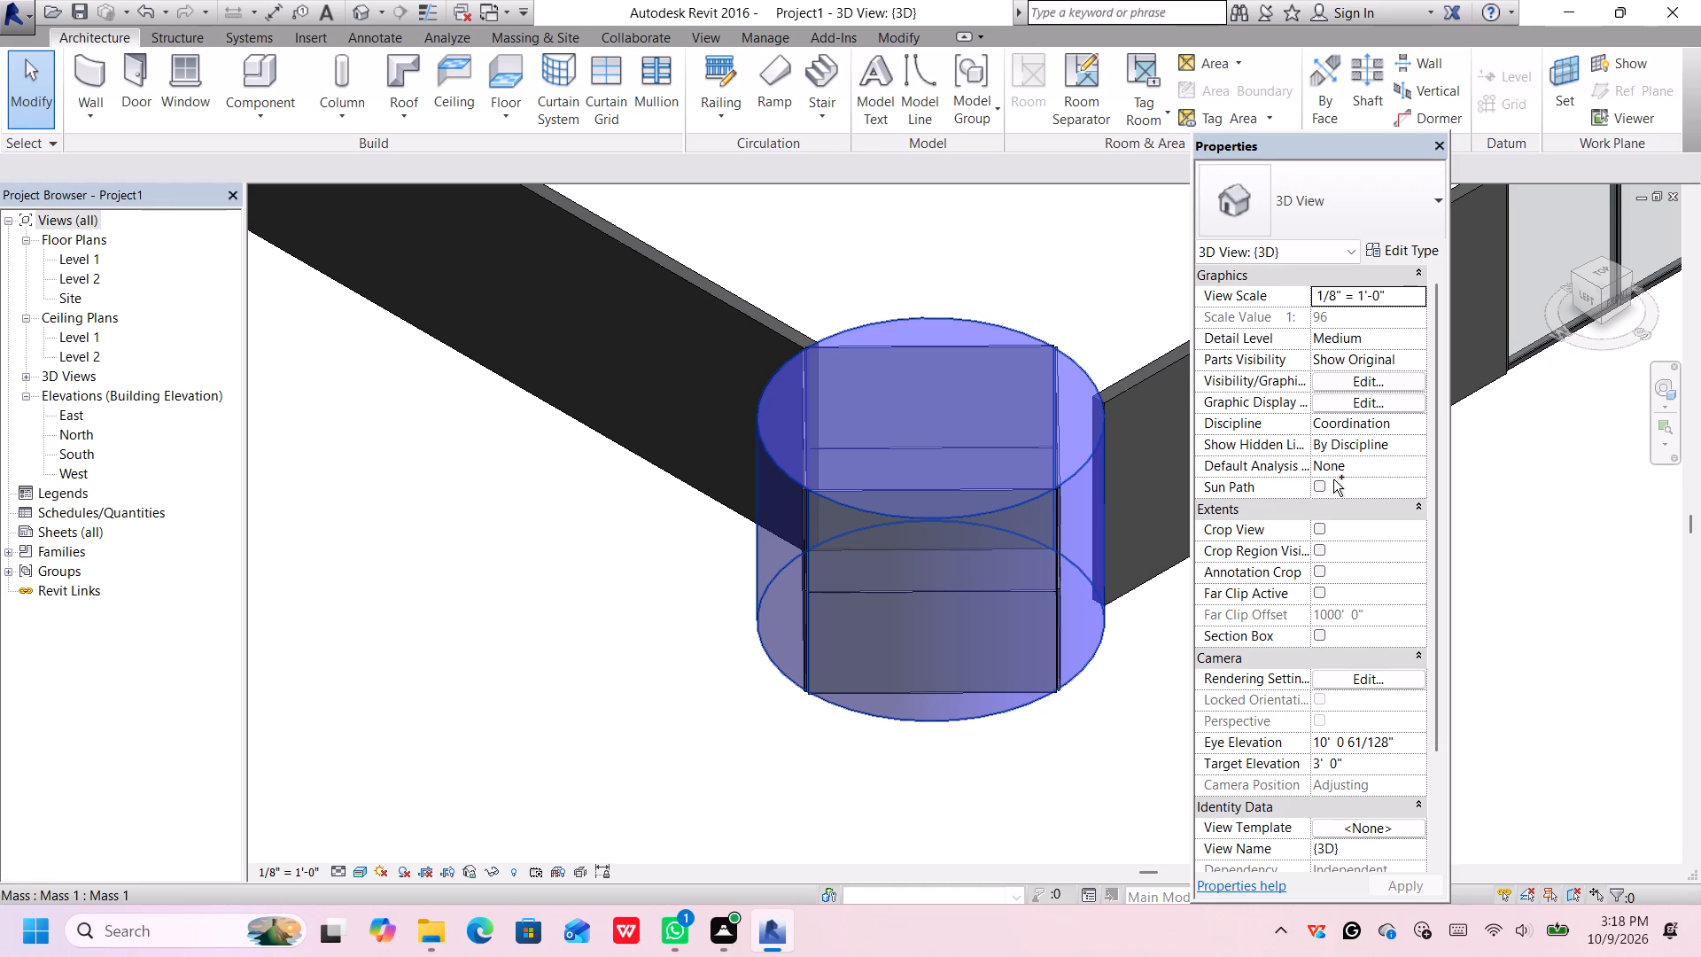
# Undo the curtain systems and the mass completion, then quit in-place editing and discard the cylinder mass.
pyautogui.hotkey('ctrl', 'z')
pyautogui.hotkey('ctrl', 'z')
pyautogui.hotkey('ctrl', 'z')
pyautogui.hotkey('ctrl', 'z')
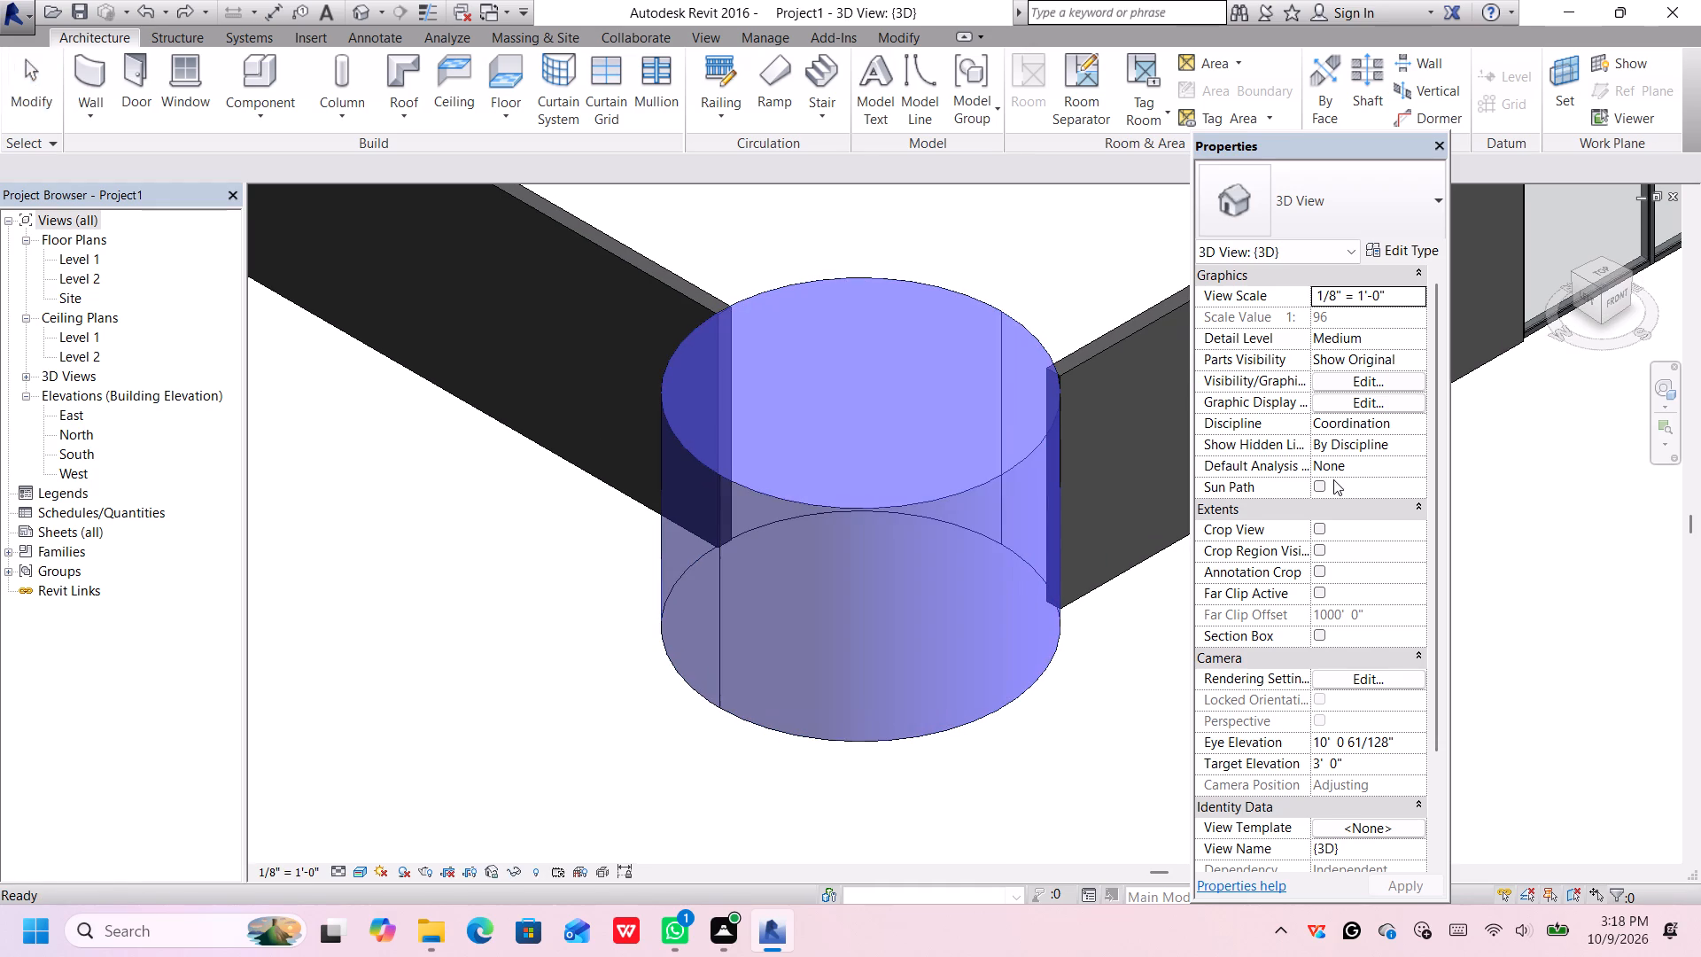
pyautogui.hotkey('ctrl', 'z')
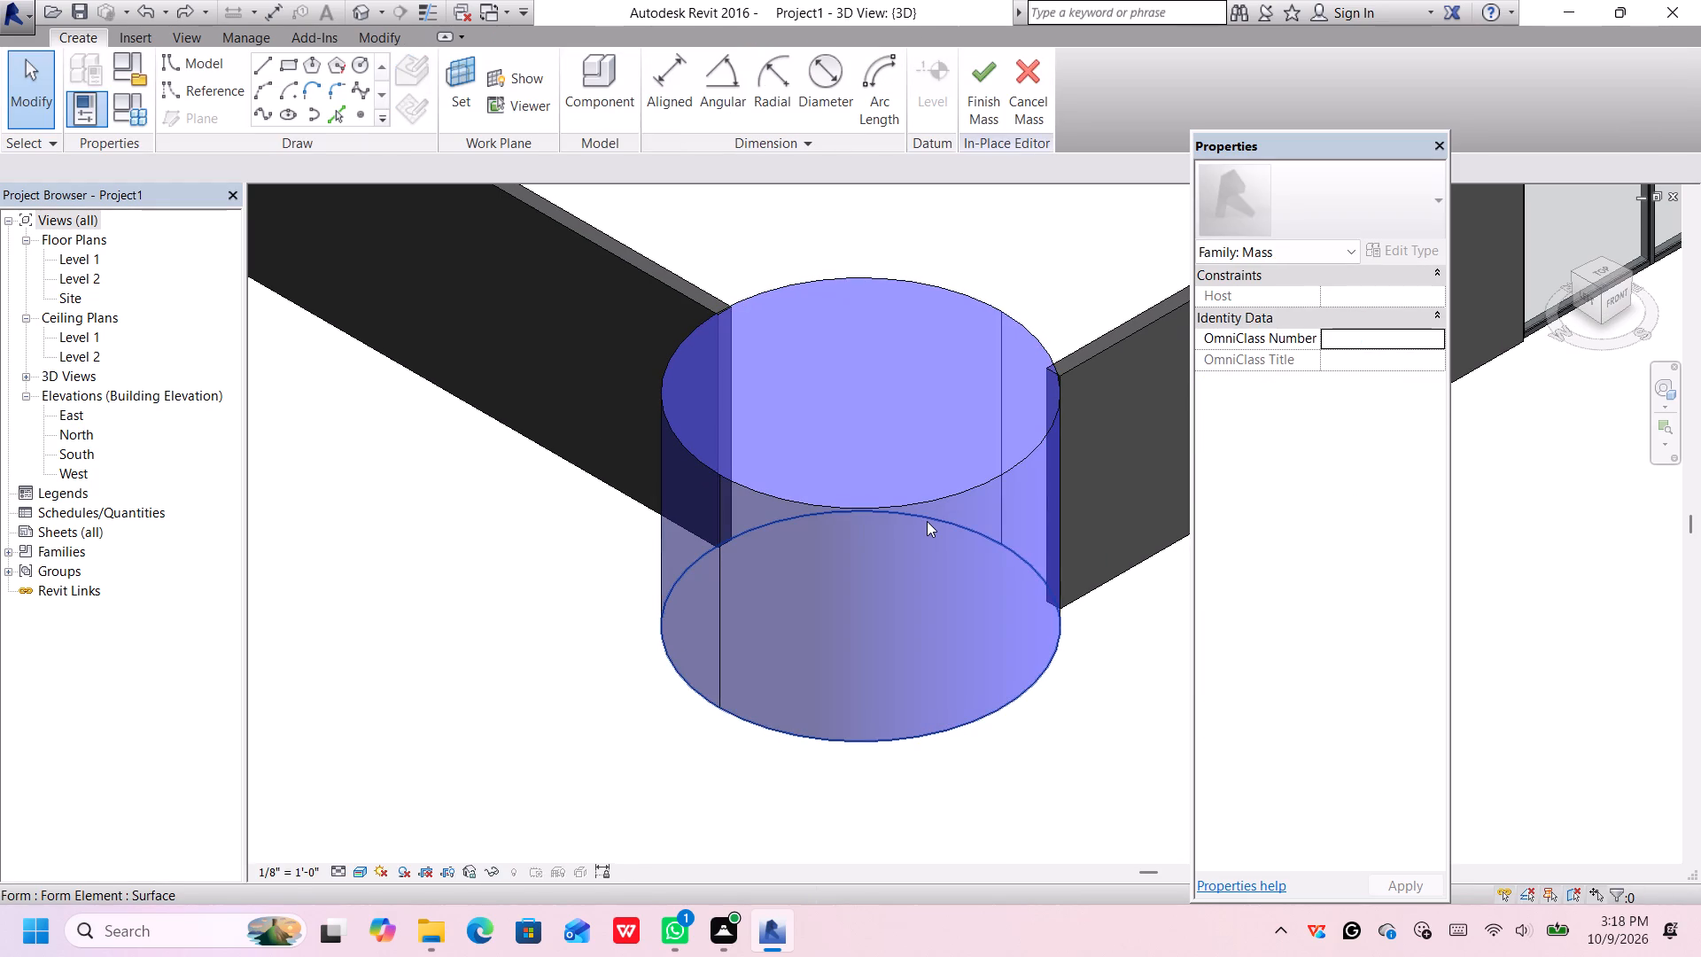
pyautogui.click(1017, 73)
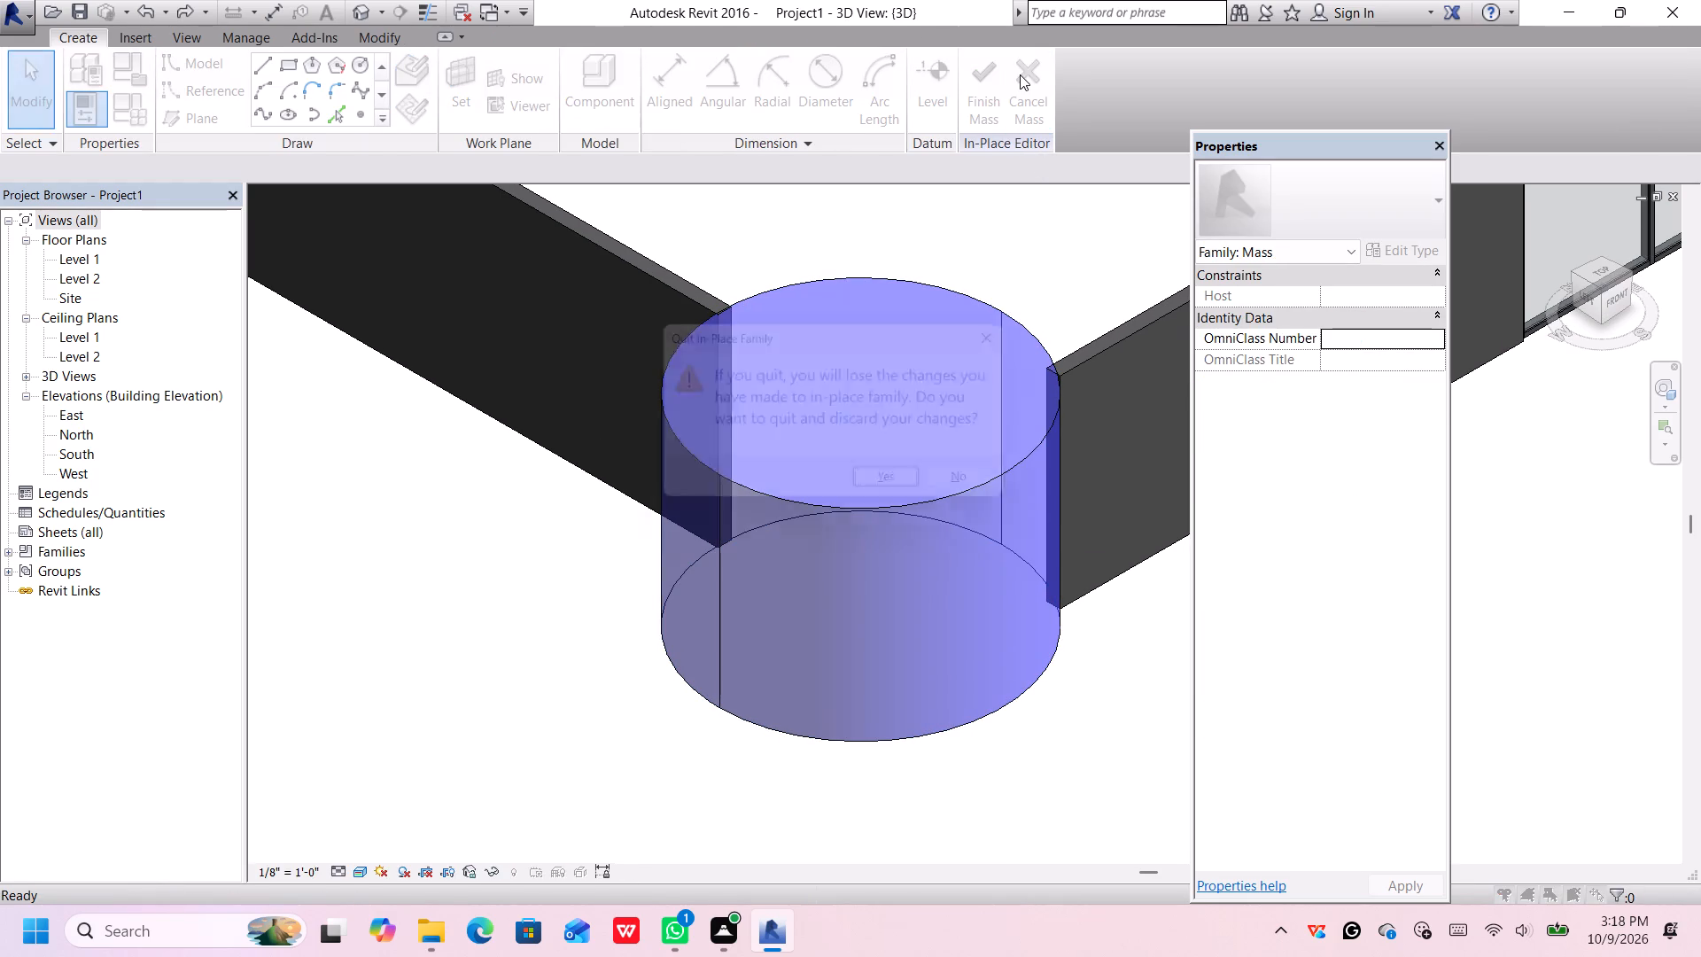
pyautogui.click(906, 493)
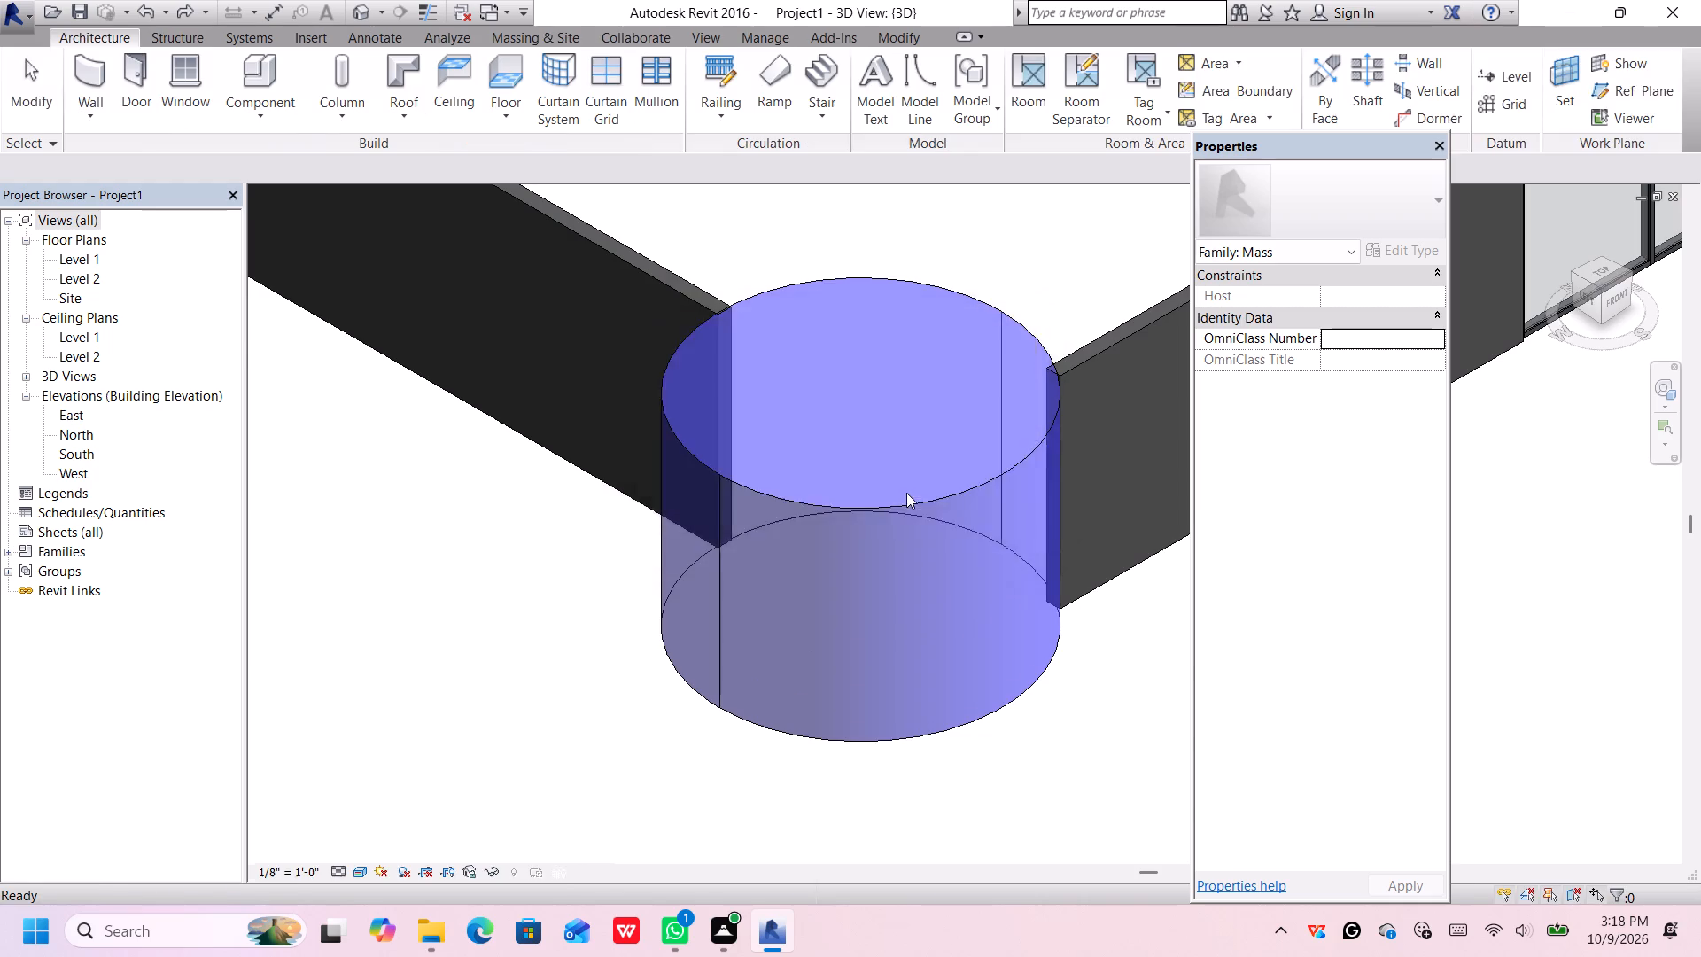
# Examine the remaining walls and the open southwest corner in 3D, ending in a north-up top view, and dismiss the notification card.
pyautogui.scroll(-2, 920, 401)
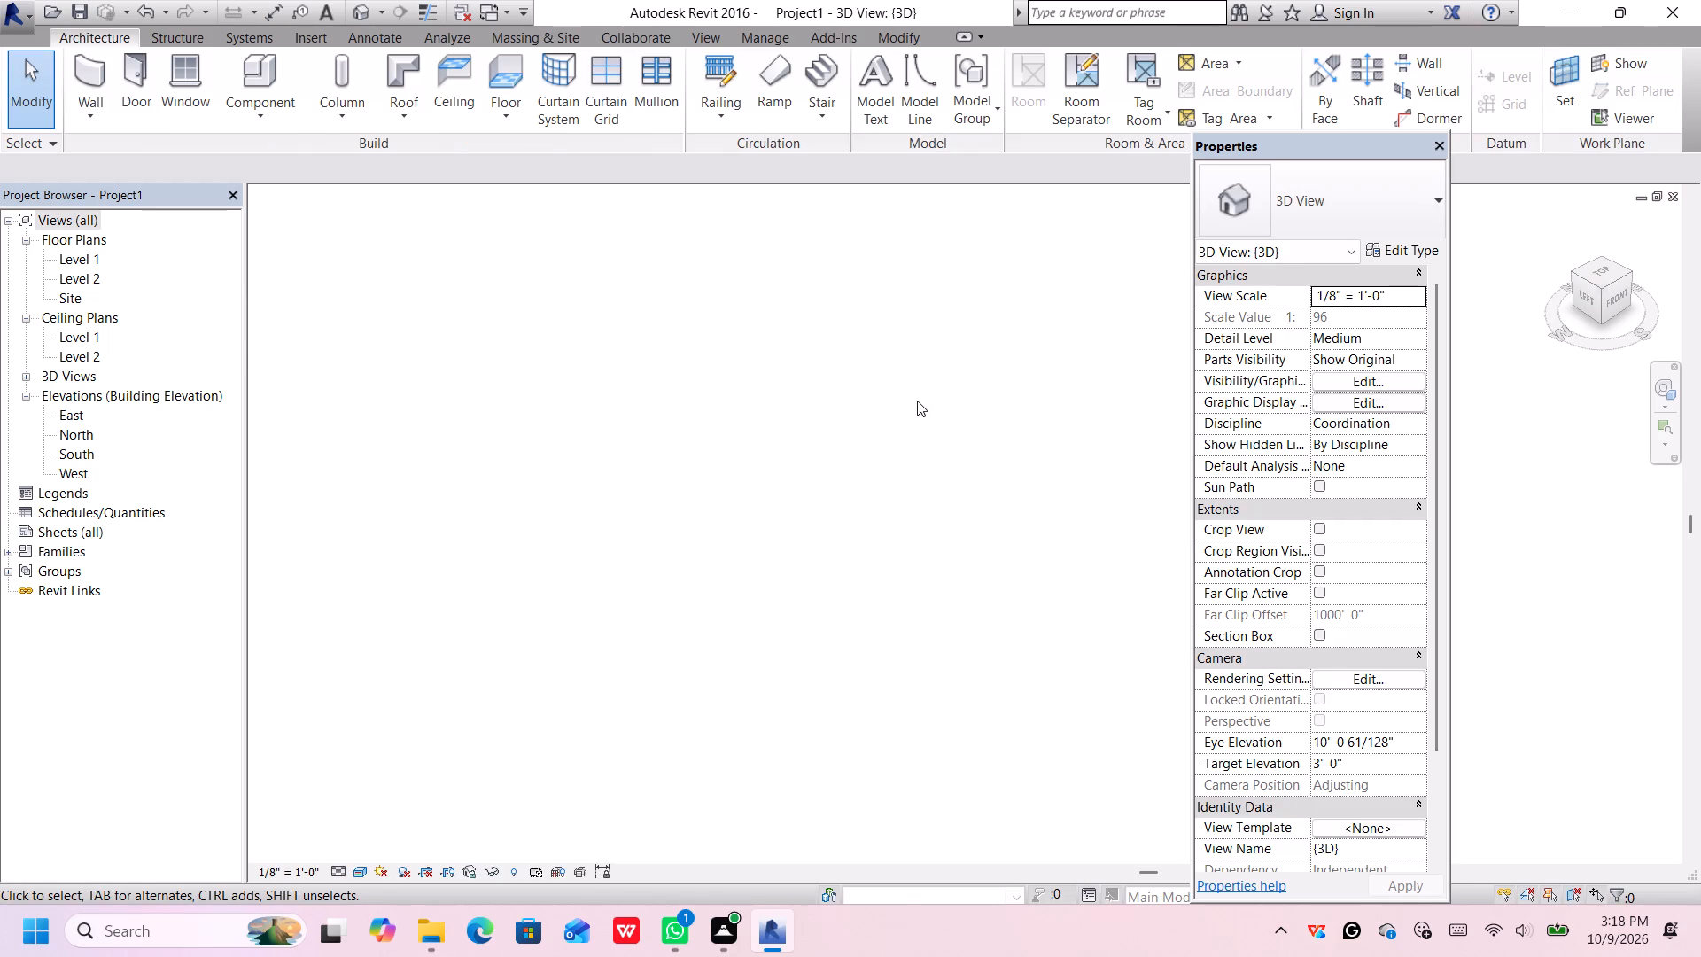
pyautogui.scroll(-3, 917, 401)
pyautogui.scroll(1, 920, 400)
pyautogui.scroll(-8, 920, 401)
pyautogui.moveTo(959, 375); pyautogui.dragTo(815, 515, button='middle')
pyautogui.click(1606, 264)
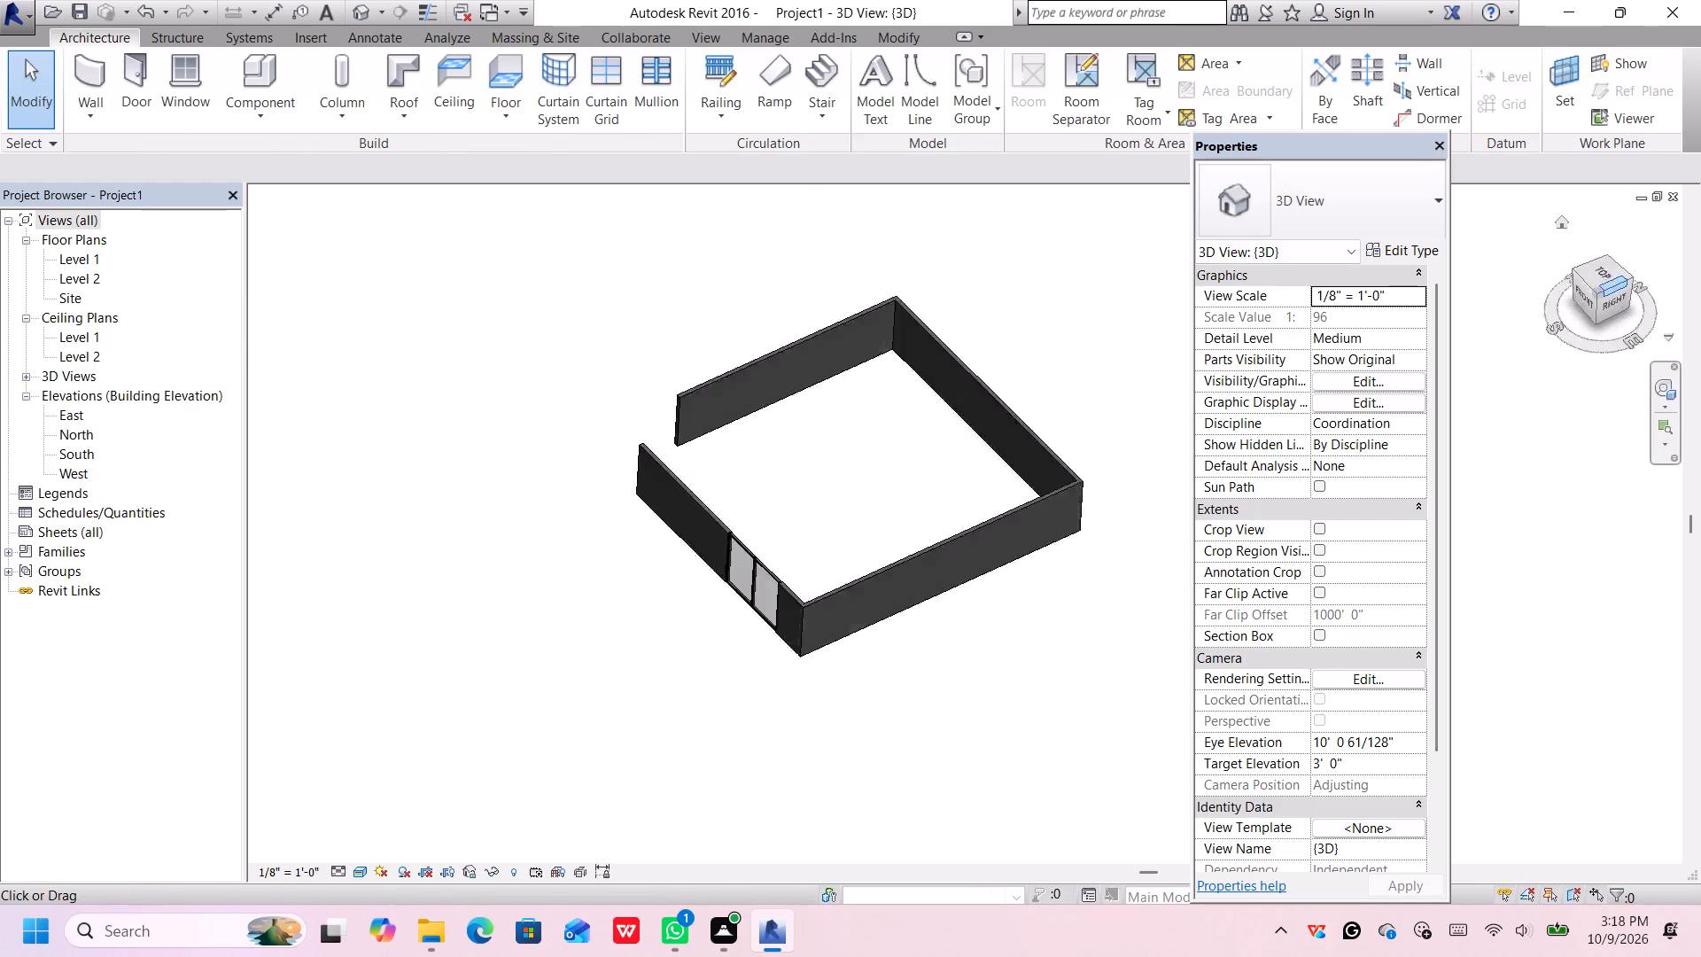
pyautogui.click(1604, 268)
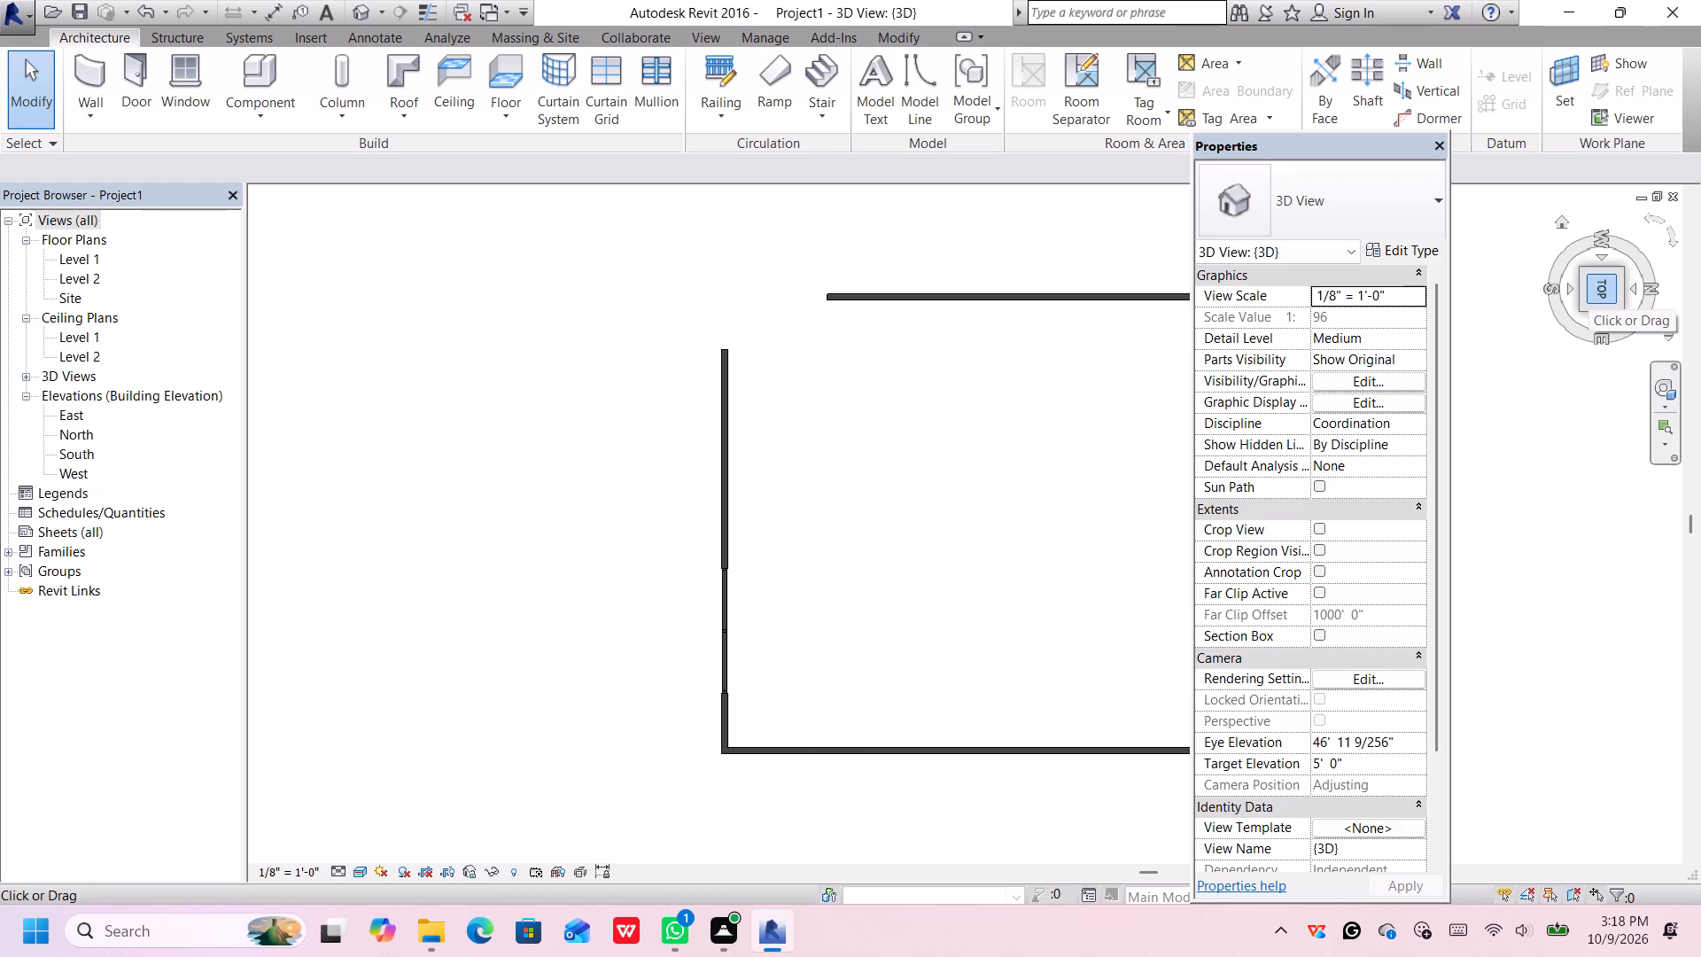
pyautogui.click(1583, 268)
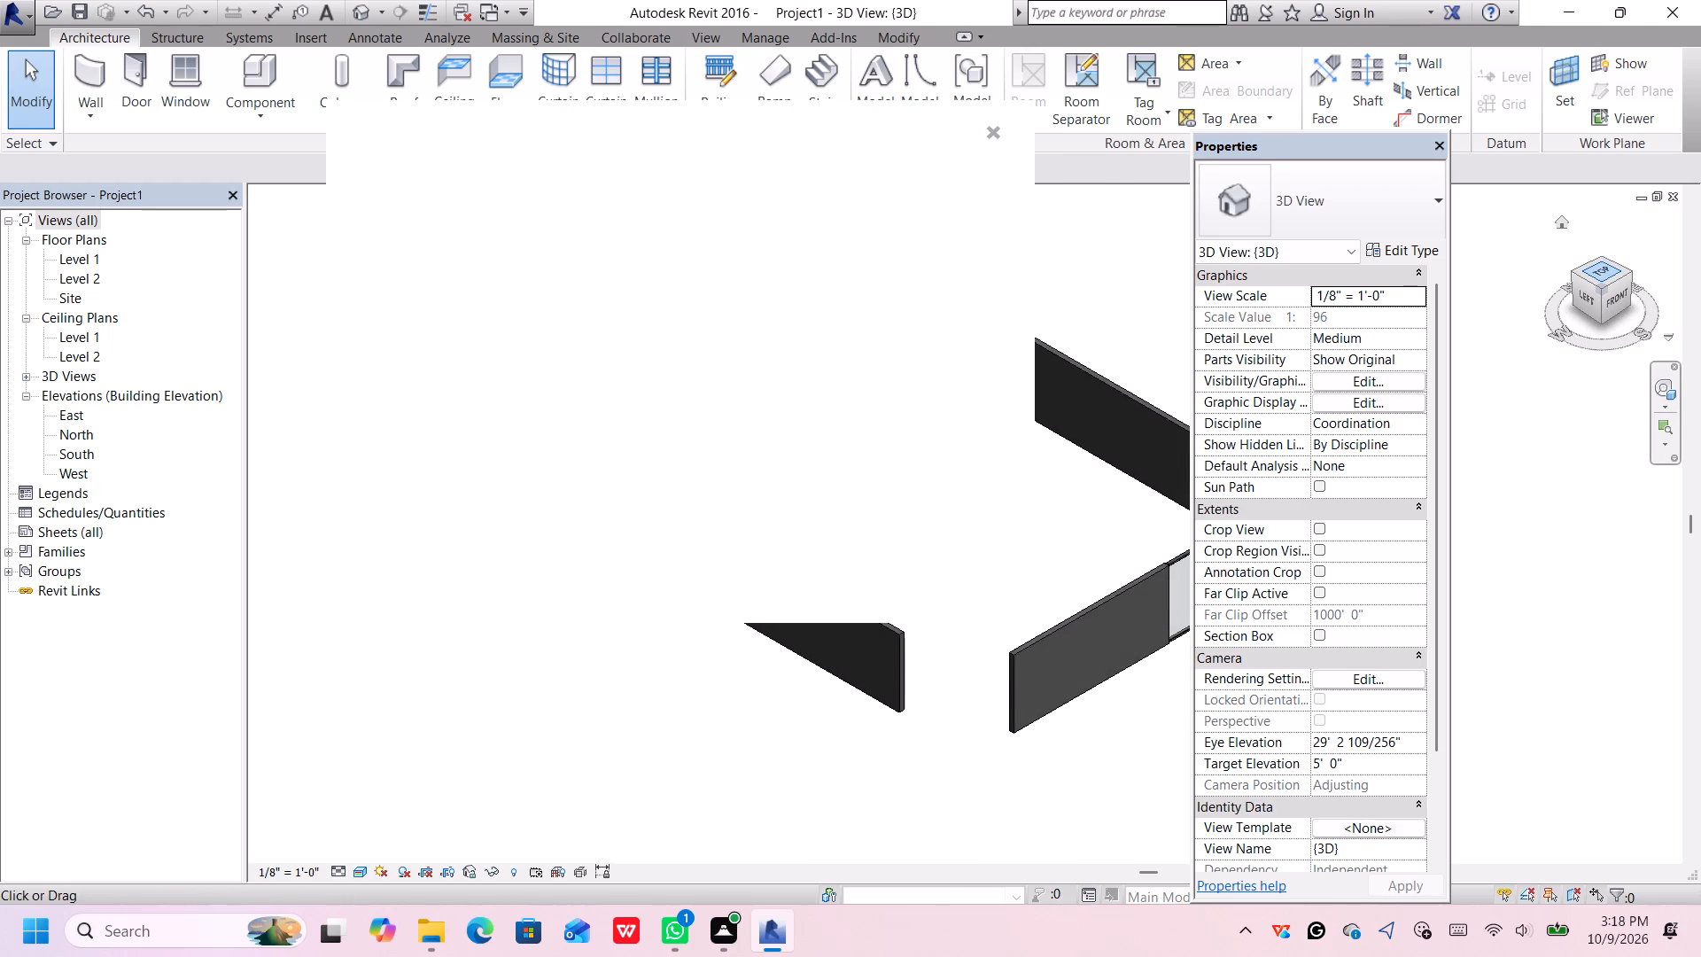
pyautogui.click(1606, 270)
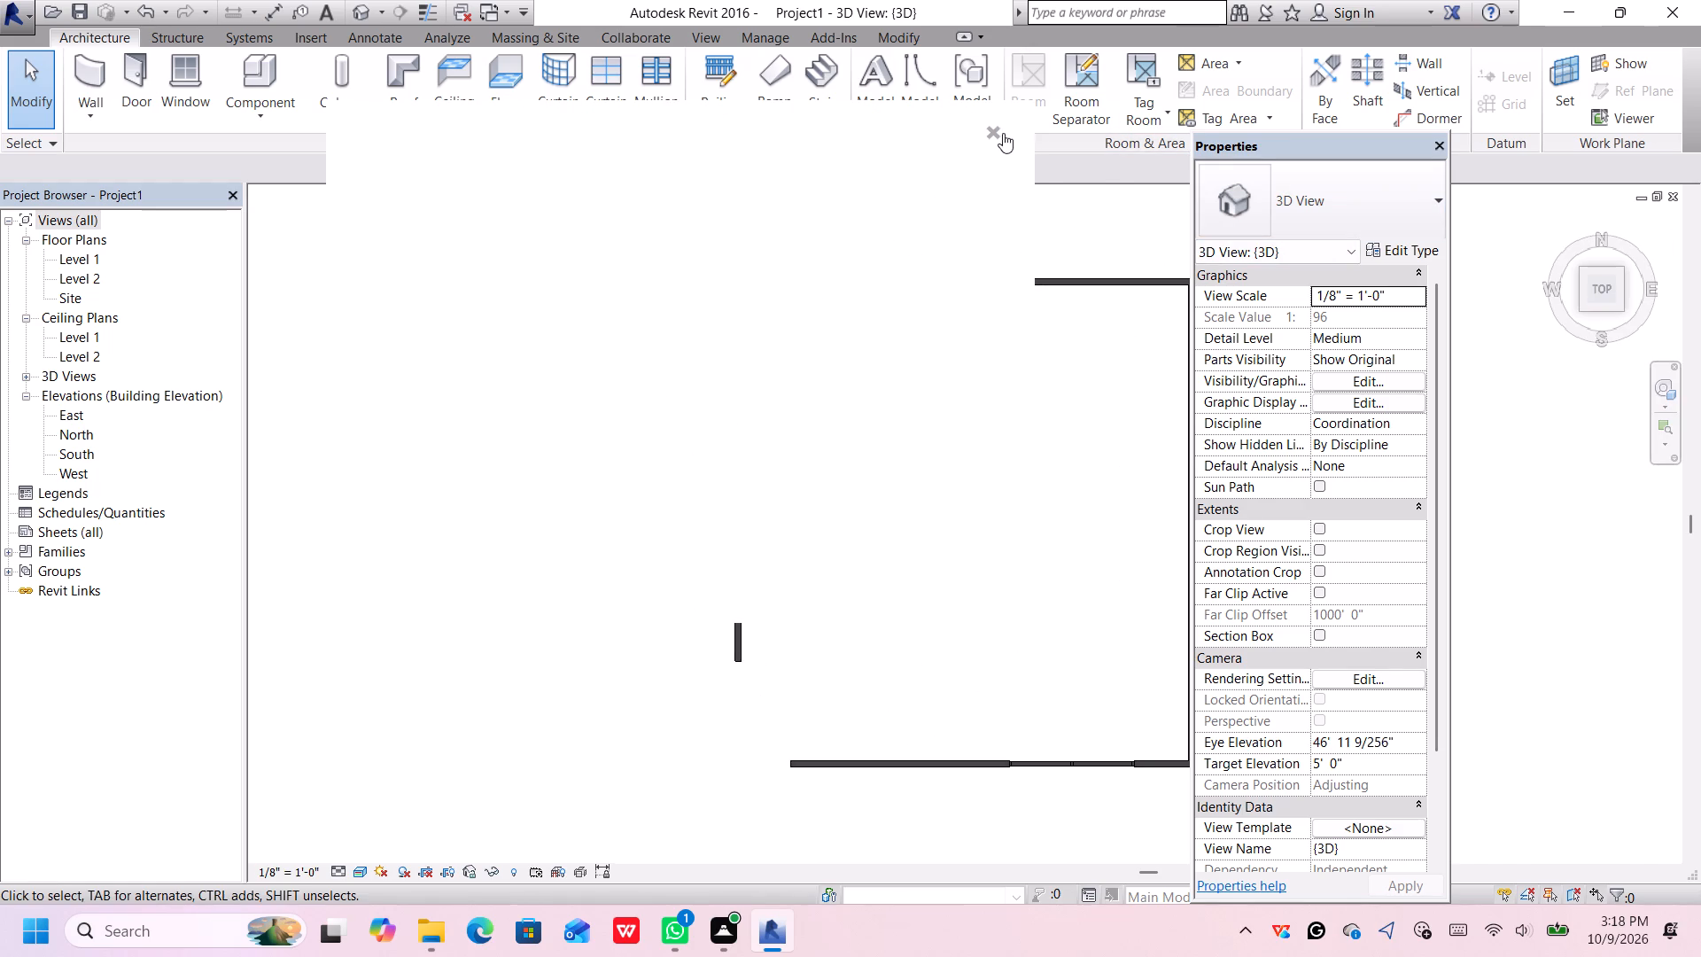
pyautogui.click(993, 128)
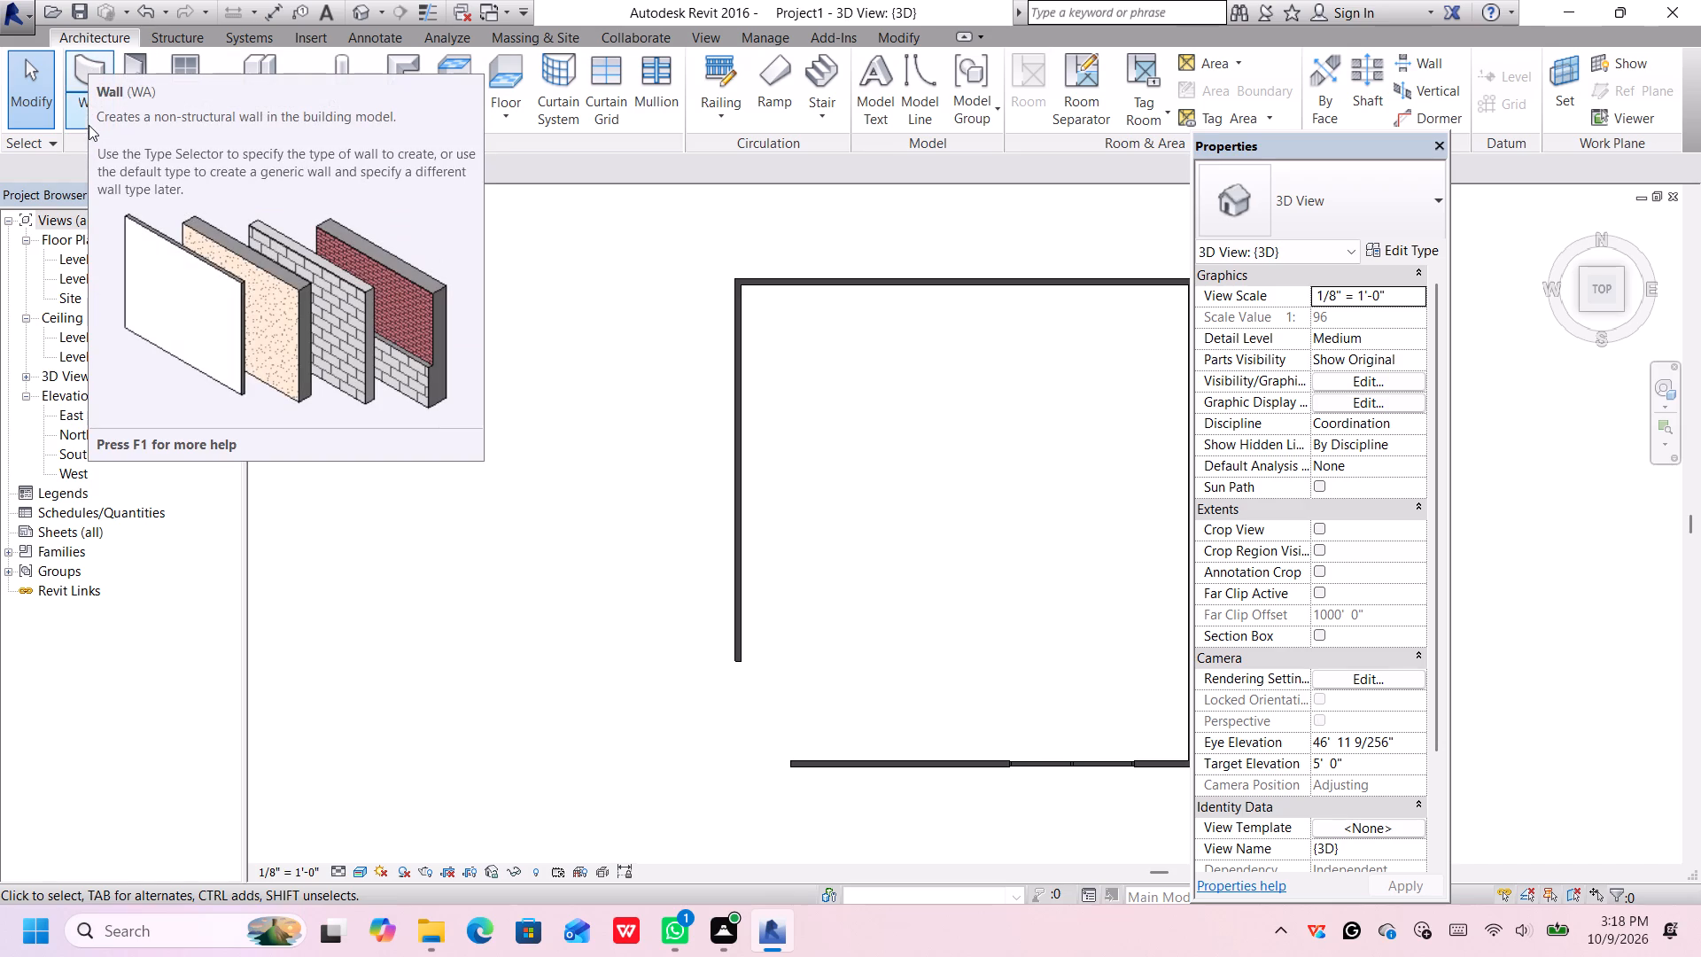
# Start saving the project and browse to the civil dwg 2 folder inside synbiosis solutions on the Desktop.
pyautogui.click(77, 70)
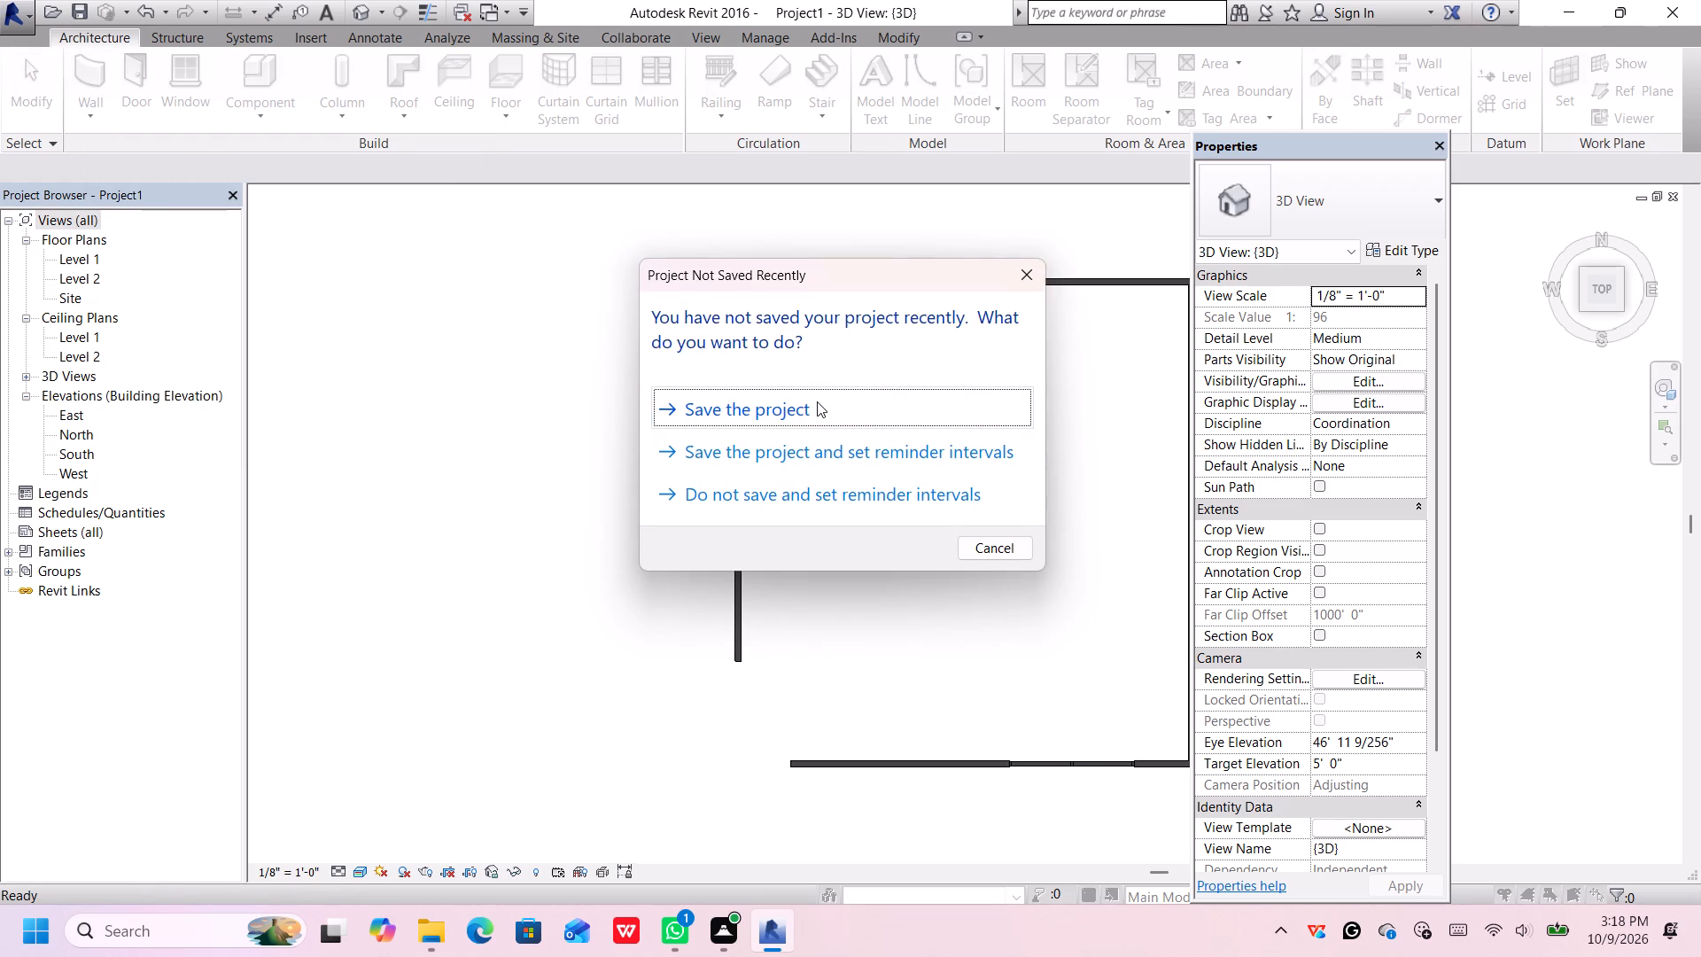
pyautogui.click(817, 401)
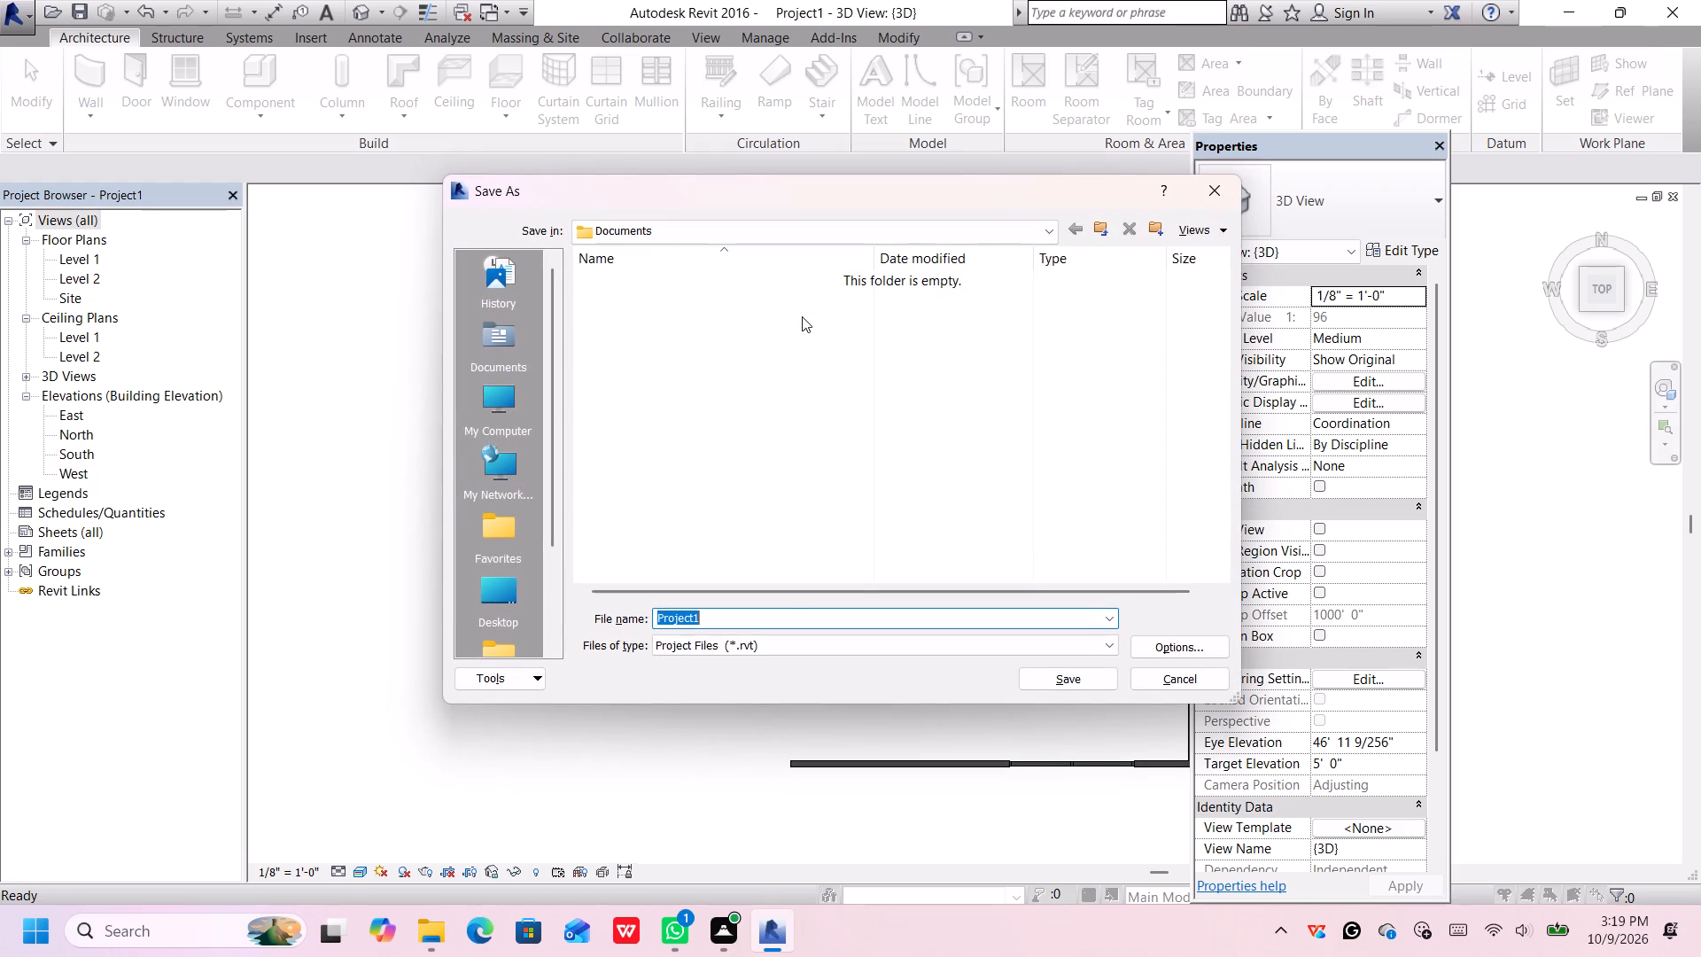
pyautogui.press('BackSpace')
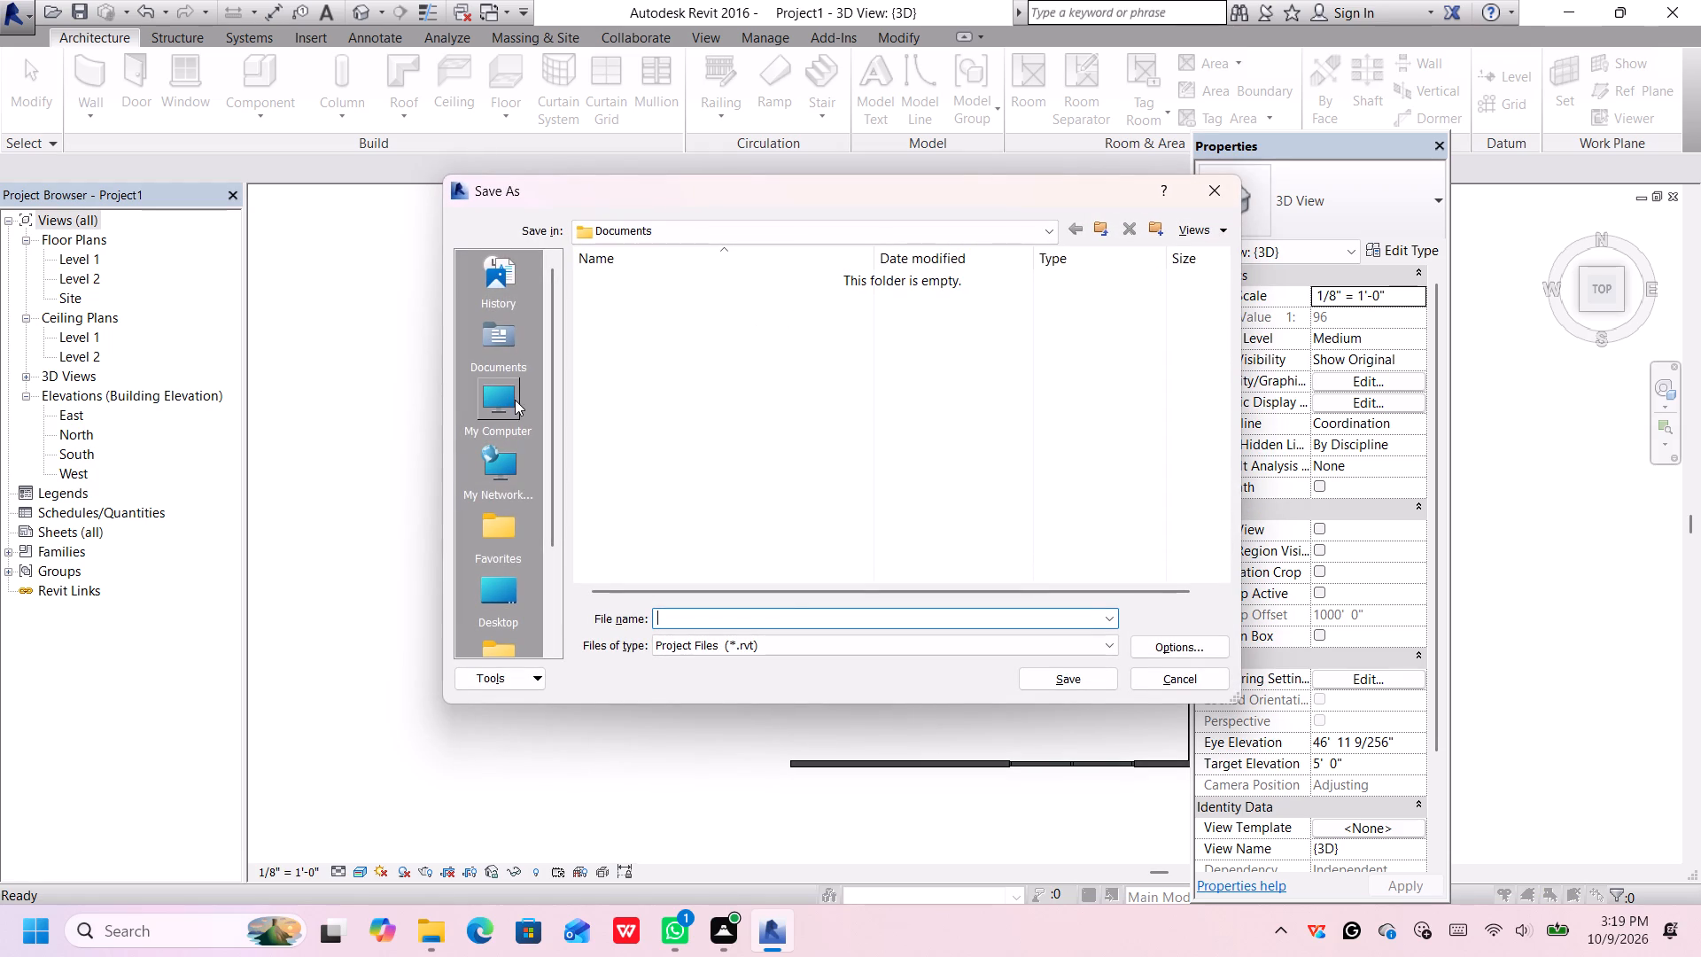
pyautogui.doubleClick(488, 413)
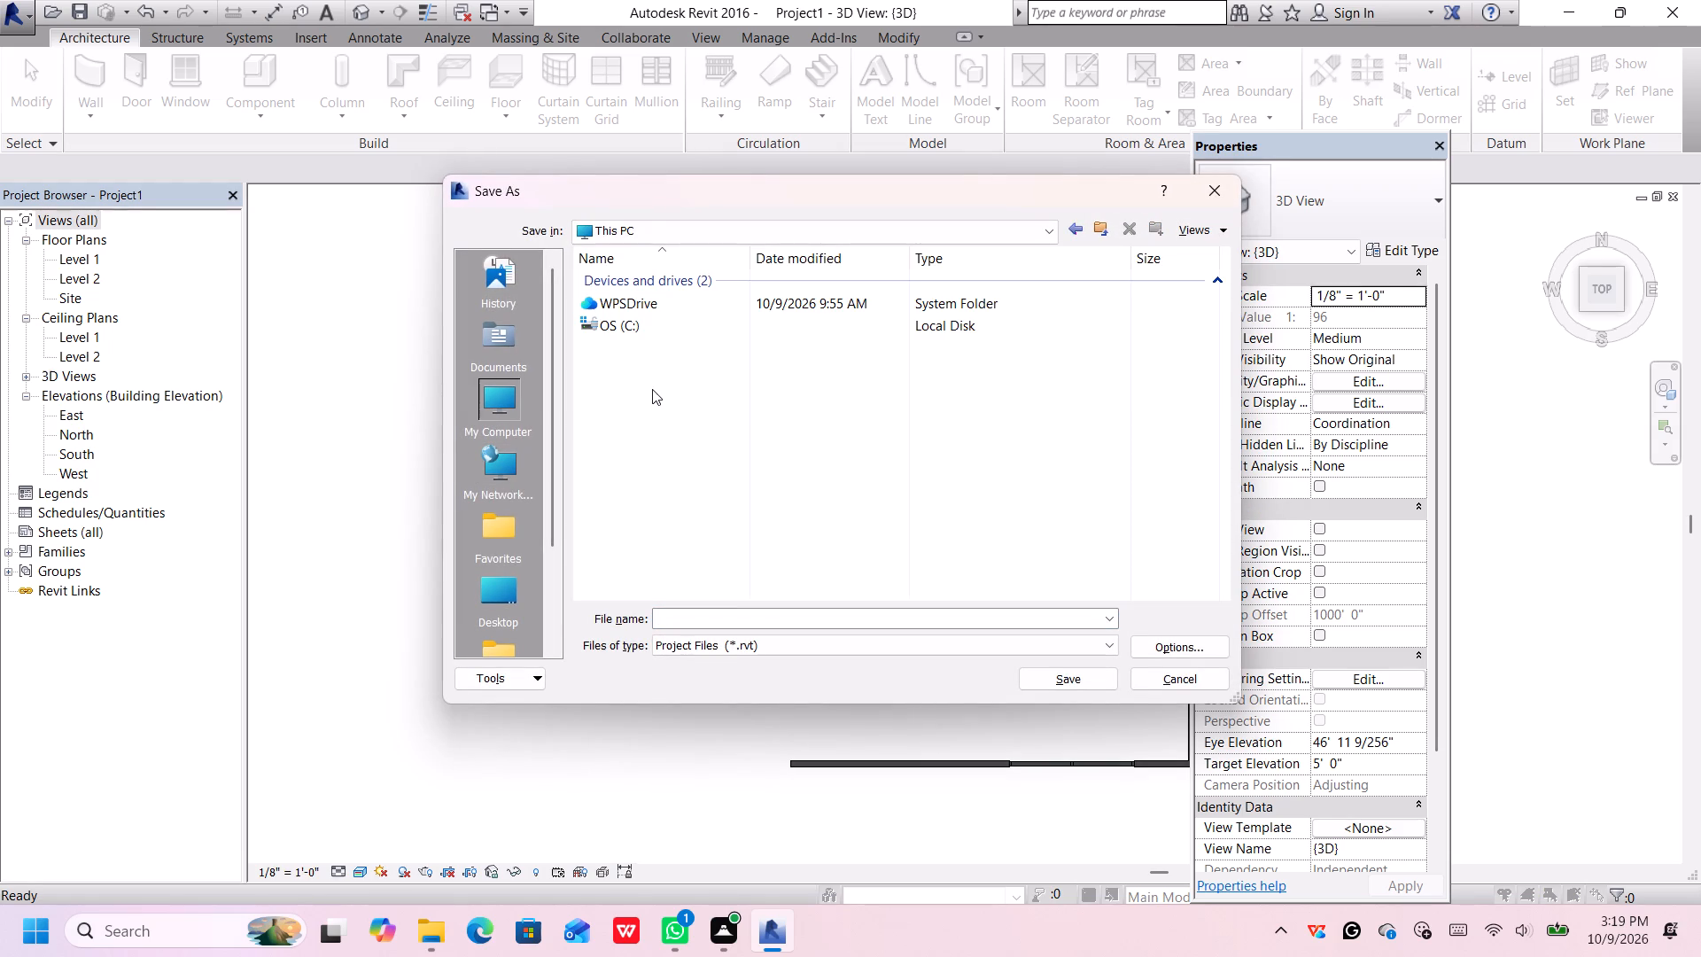
pyautogui.doubleClick(504, 603)
pyautogui.scroll(-7, 649, 409)
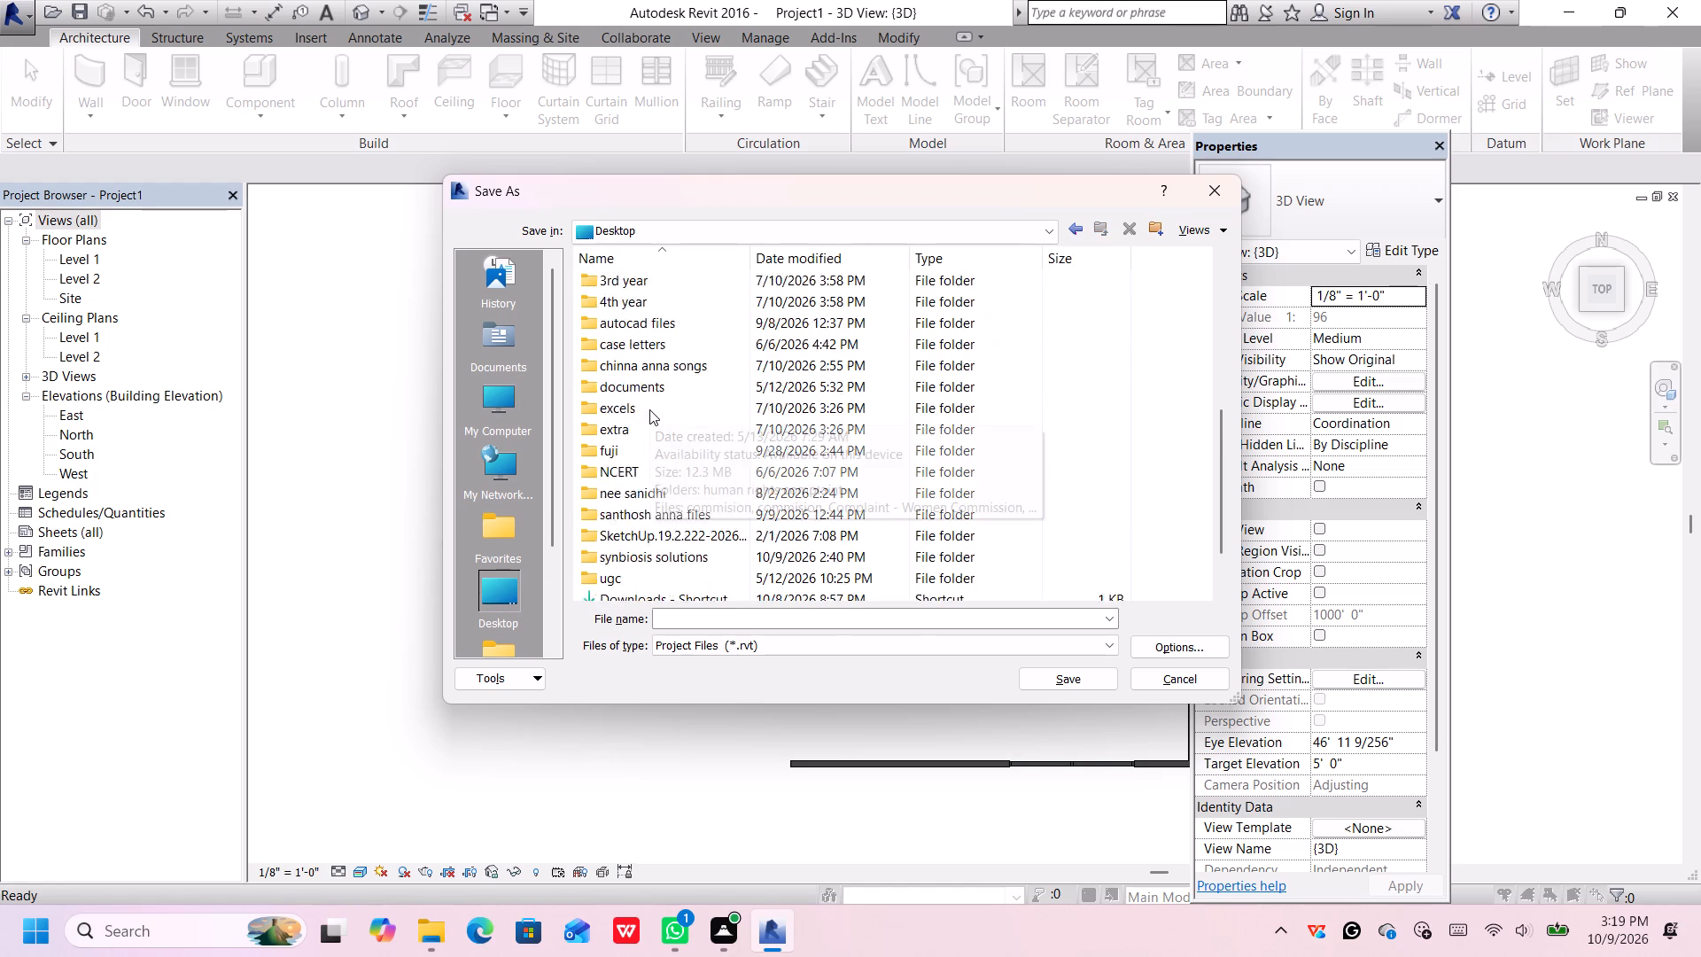
pyautogui.scroll(-4, 649, 409)
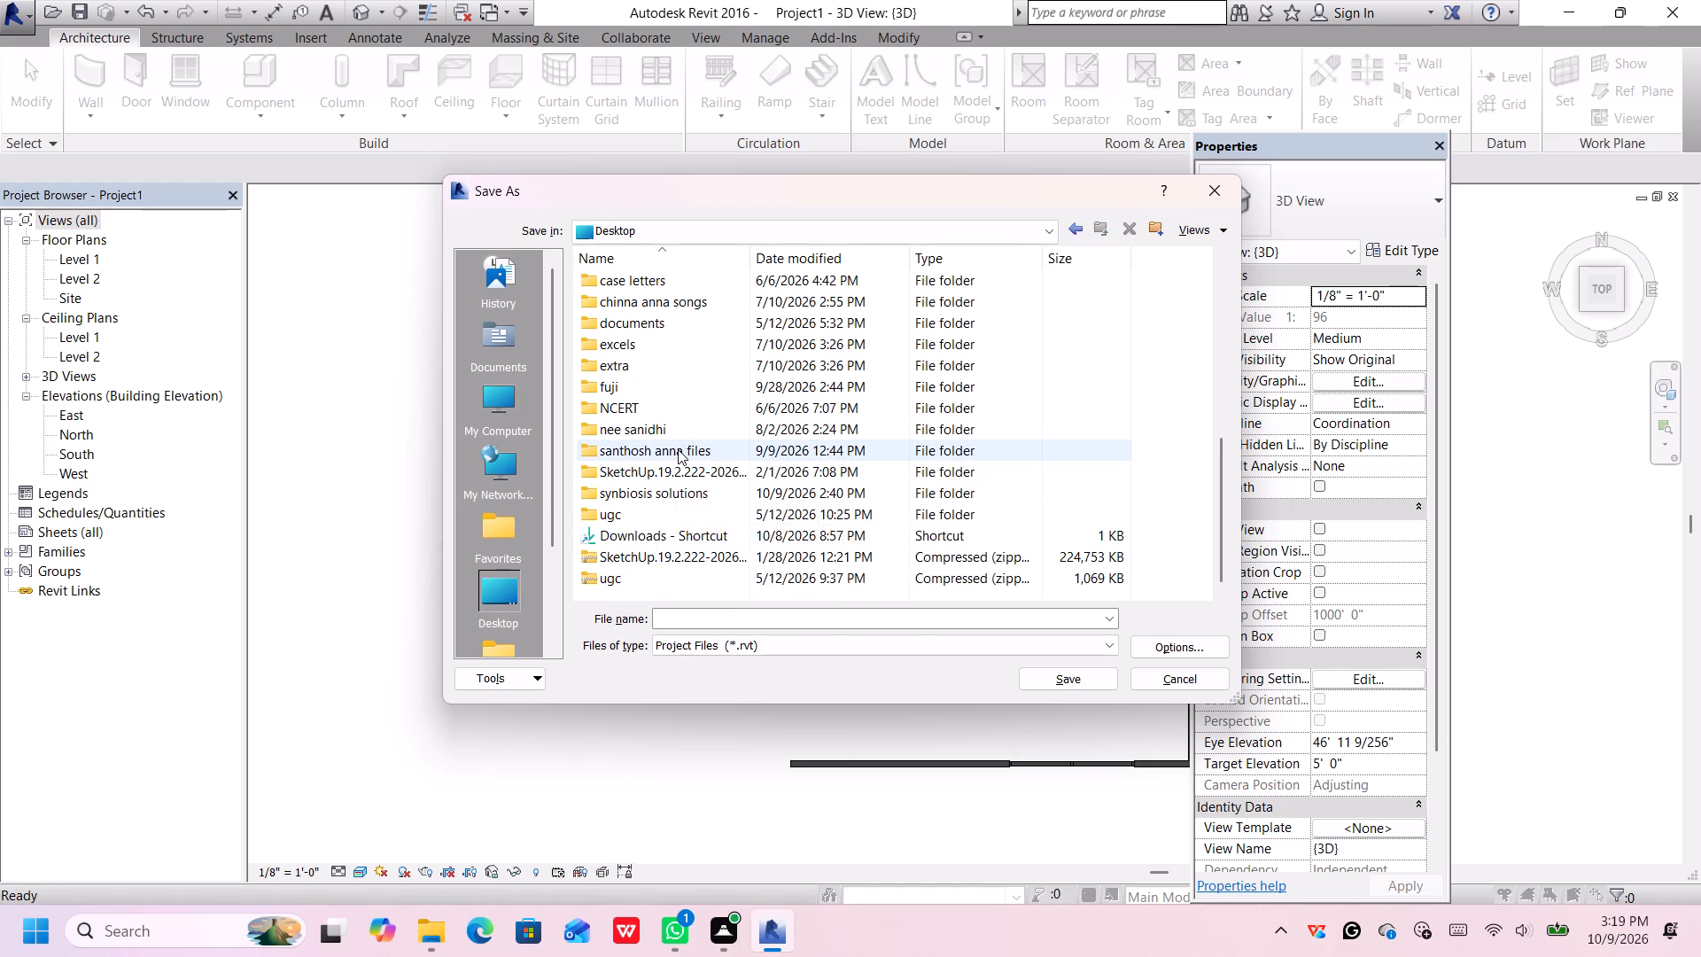
pyautogui.doubleClick(671, 487)
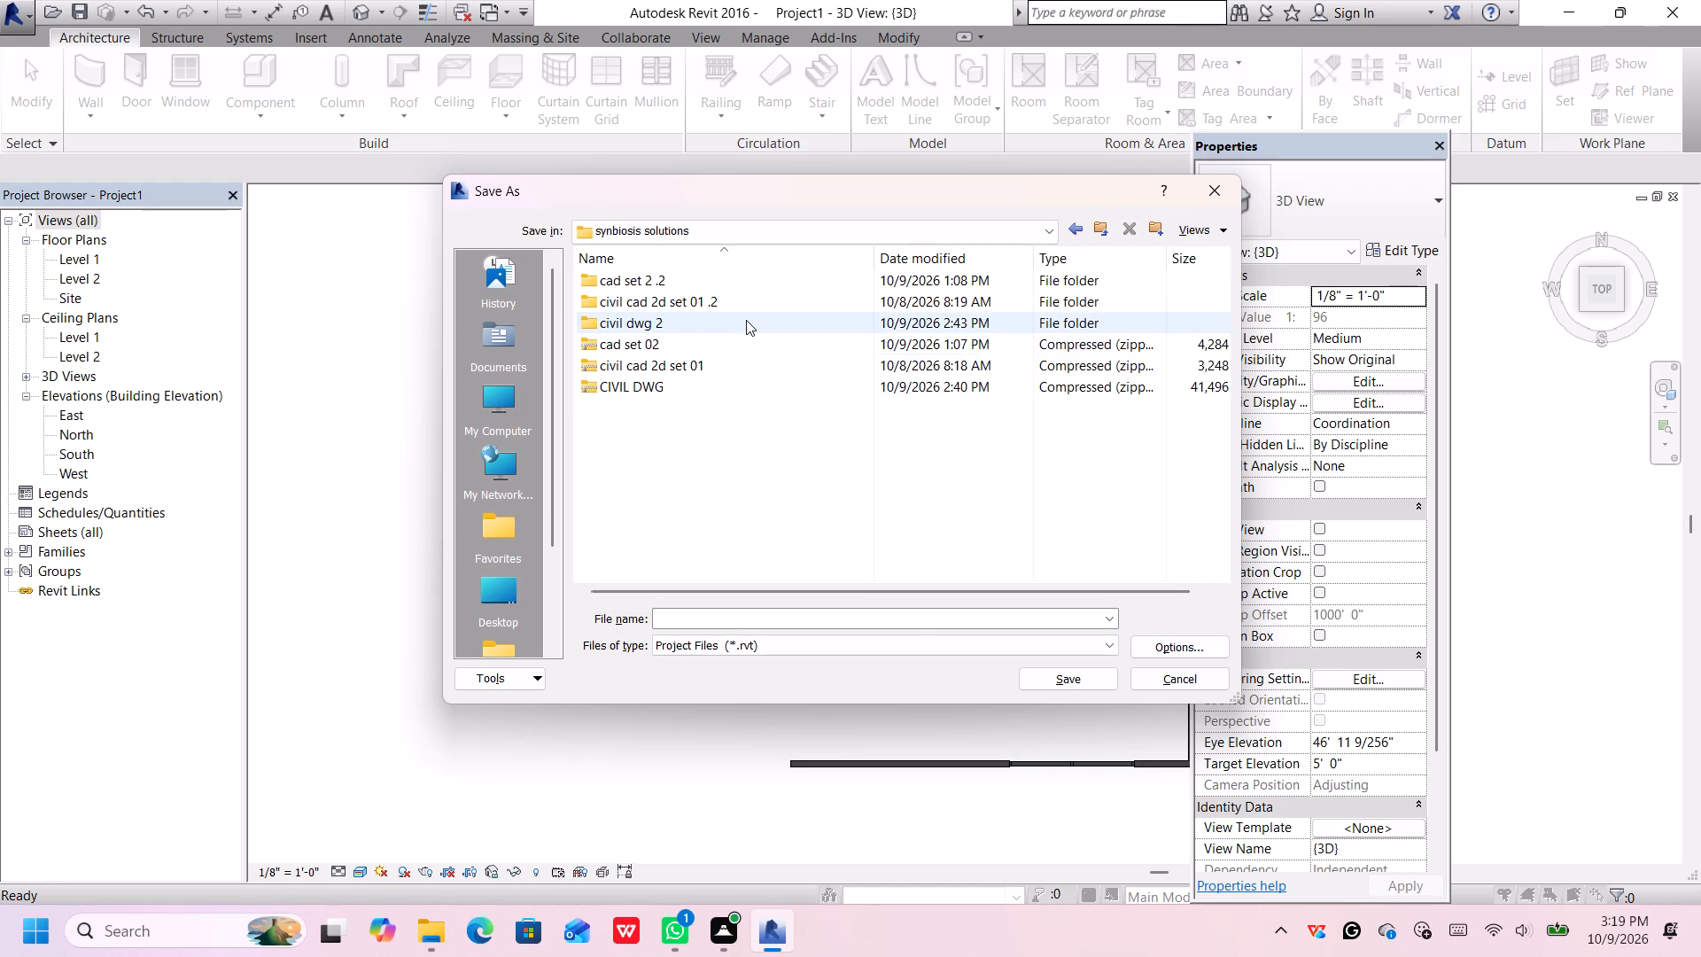
pyautogui.doubleClick(751, 322)
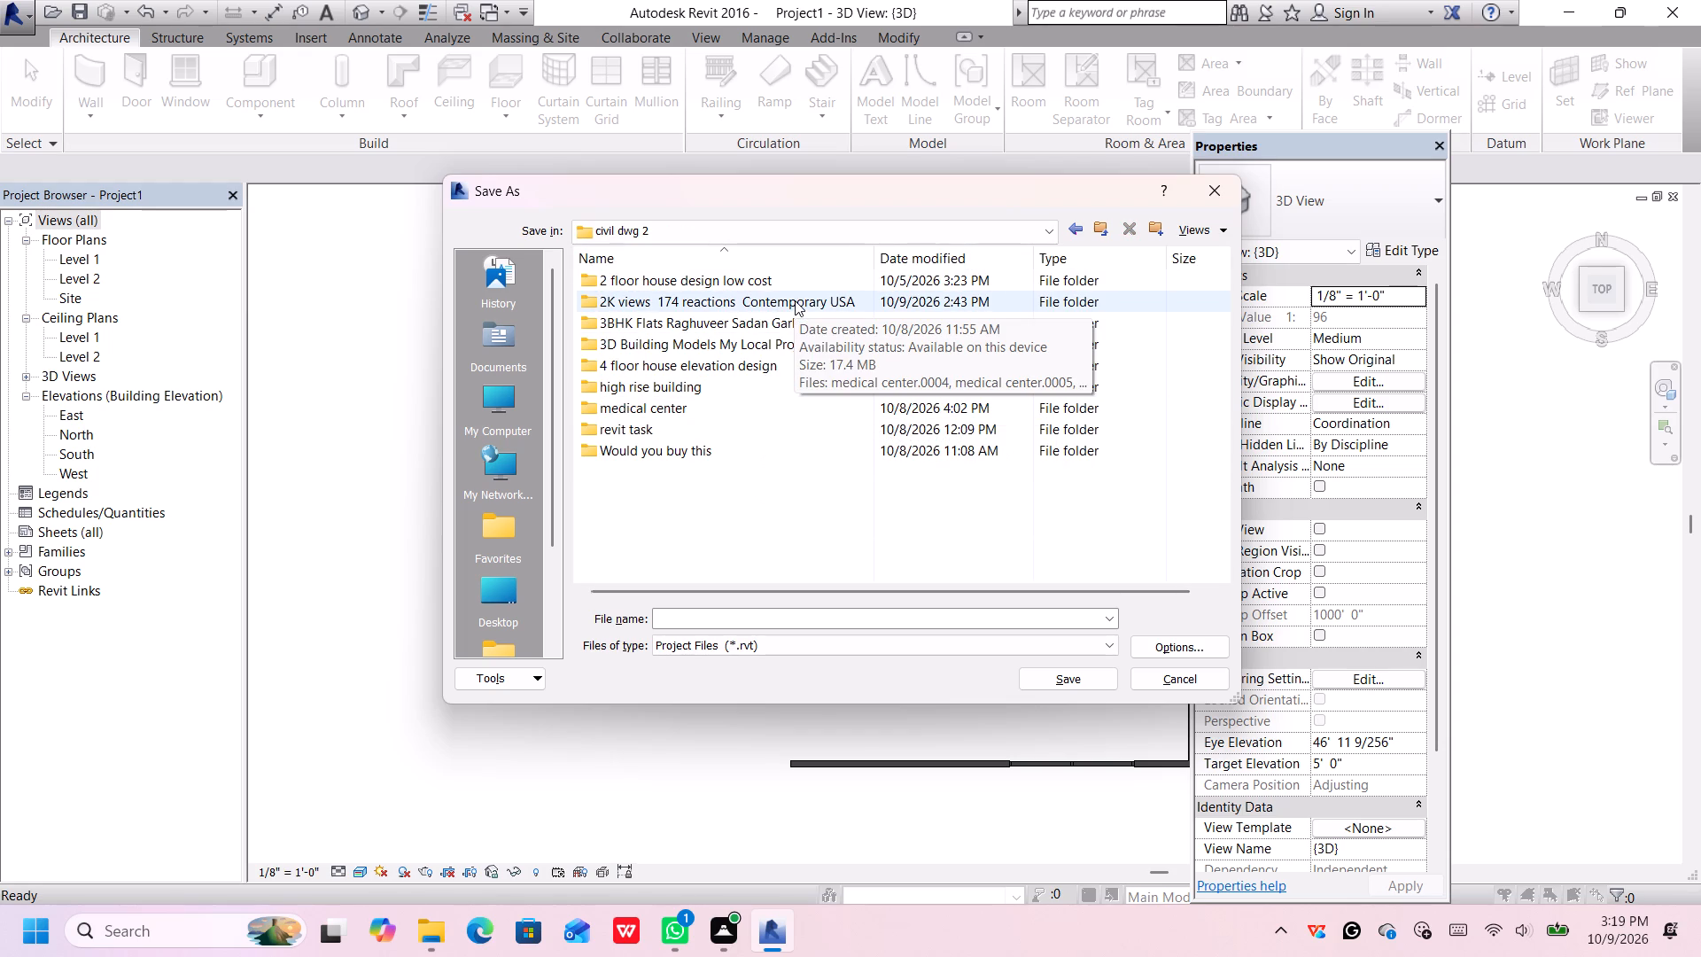
# Save the project as "2K views 174 reactions Contemporary USA" in the existing subfolder of the same name.
pyautogui.press('2')
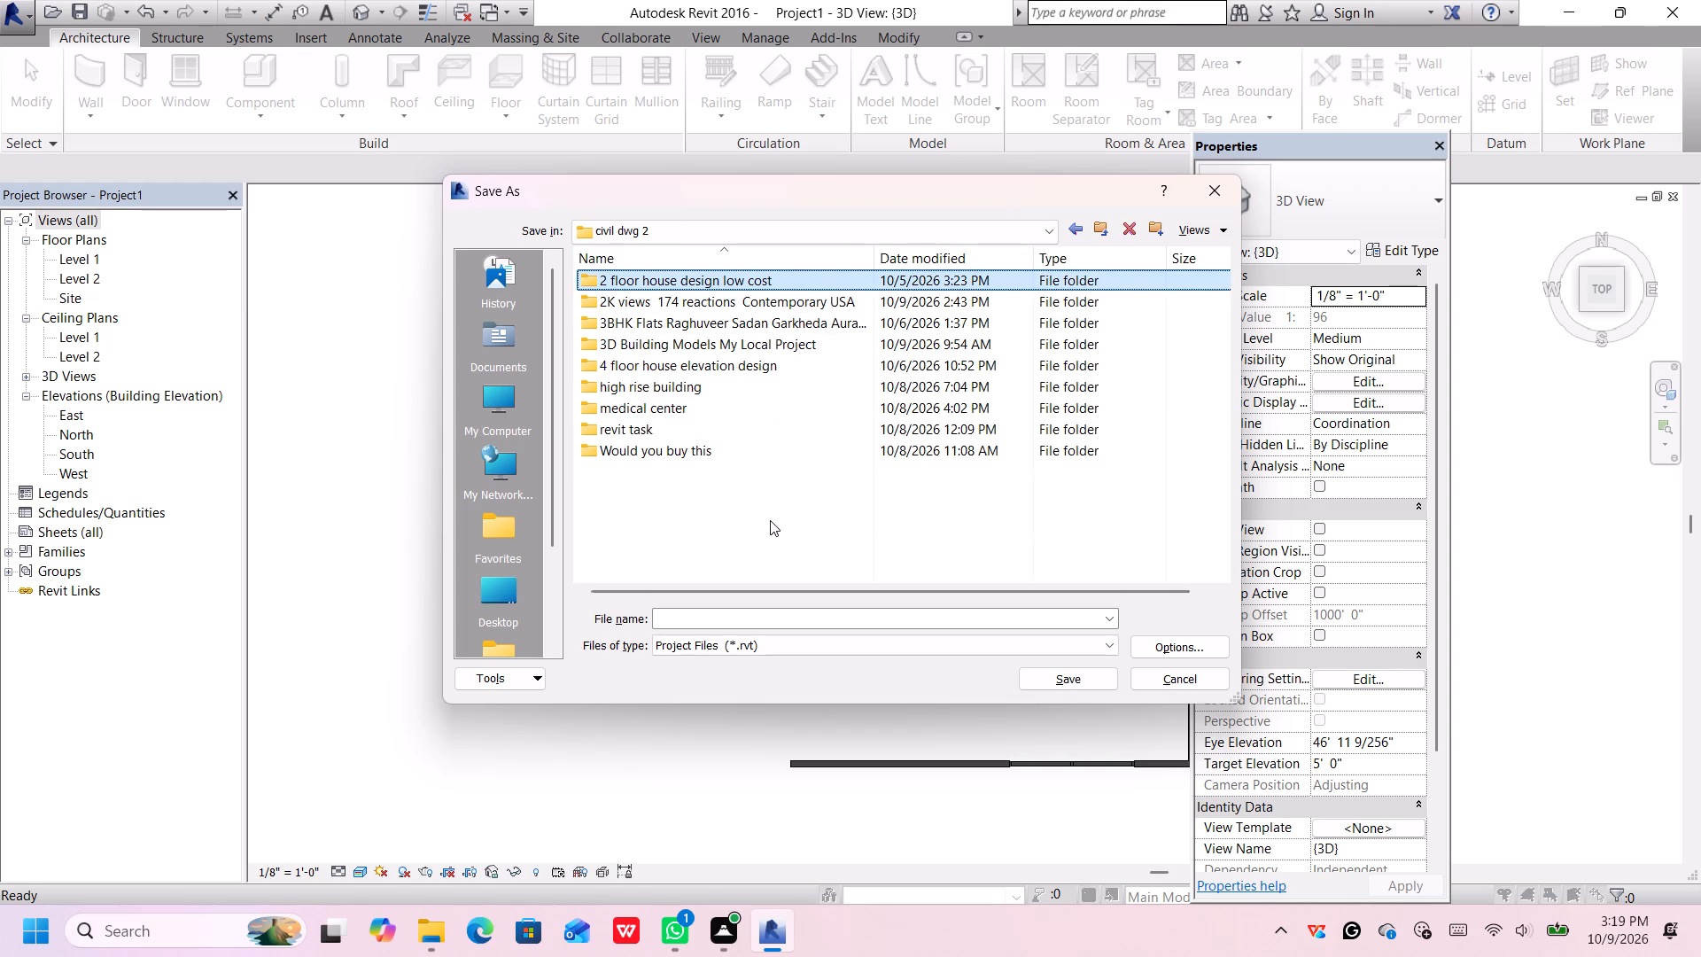
pyautogui.click(781, 604)
pyautogui.click(785, 619)
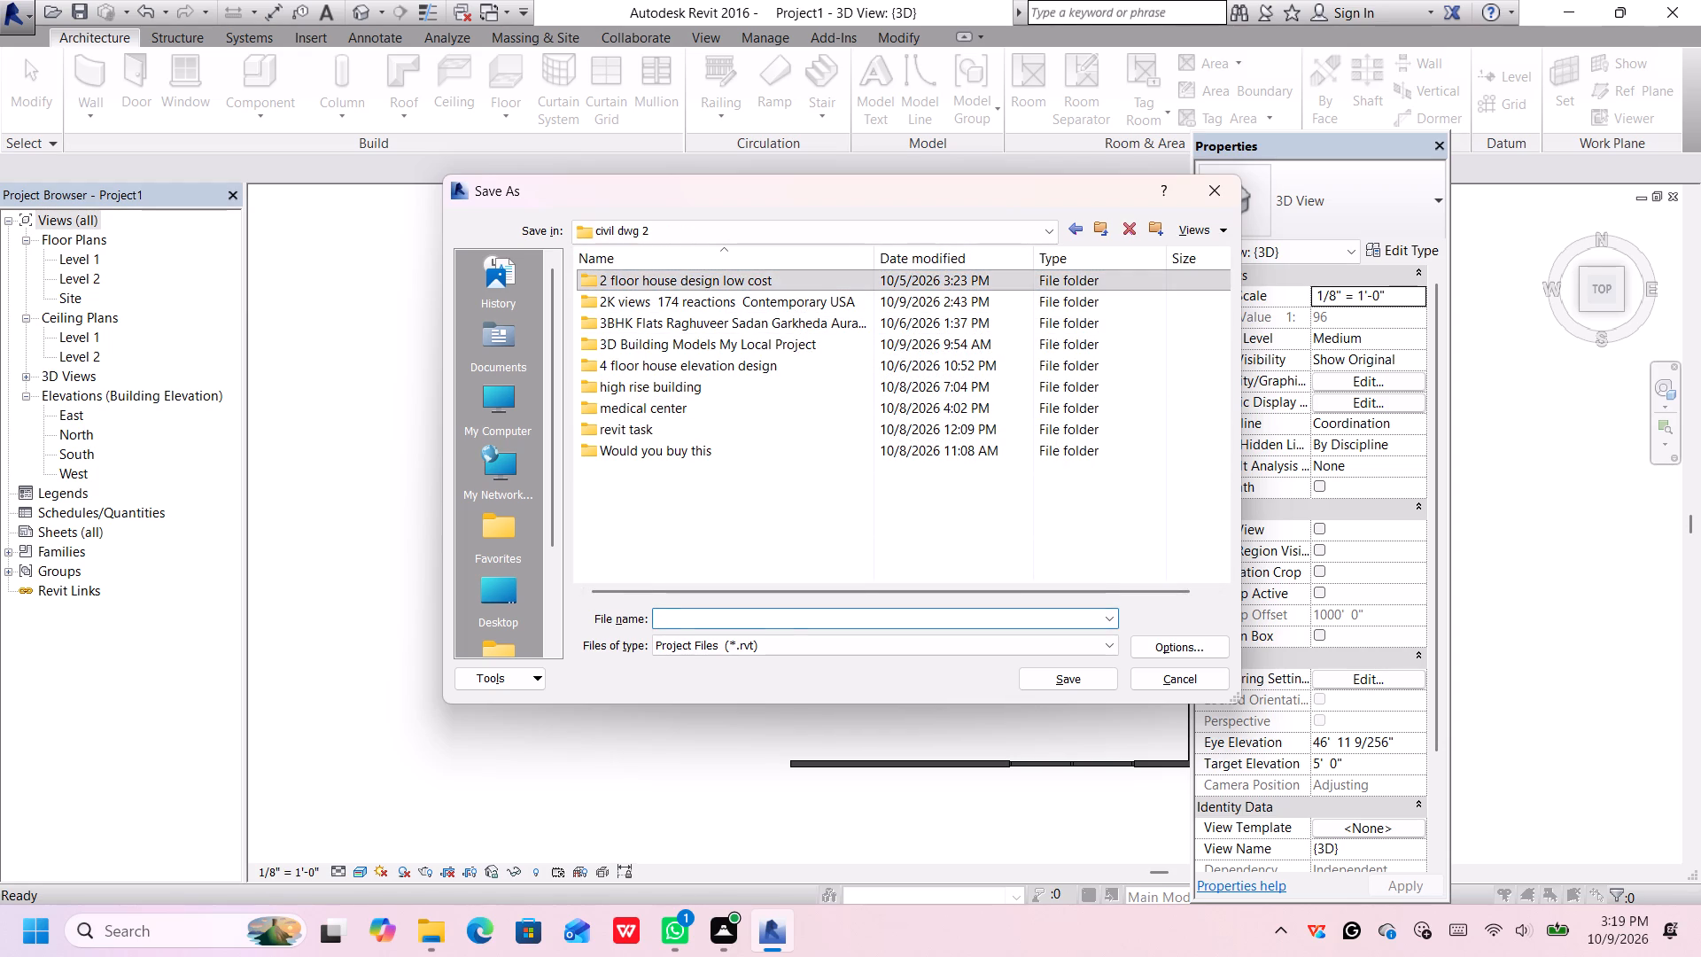
pyautogui.click(770, 302)
pyautogui.press('2')
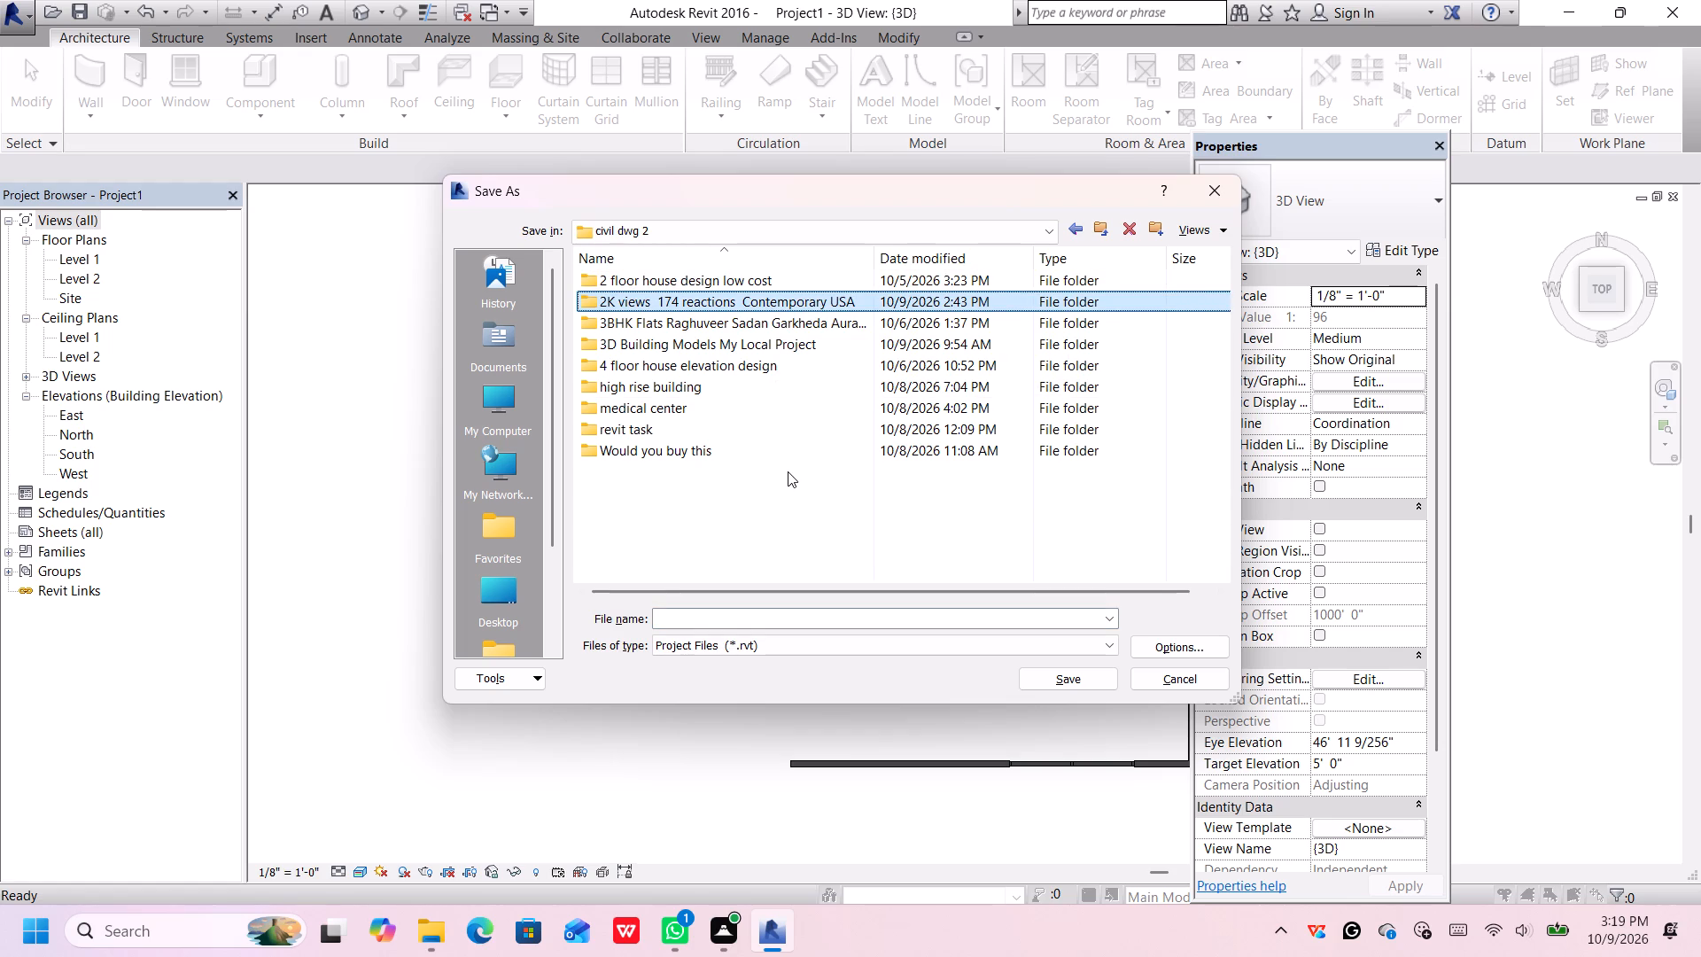
pyautogui.press('k')
pyautogui.click(770, 615)
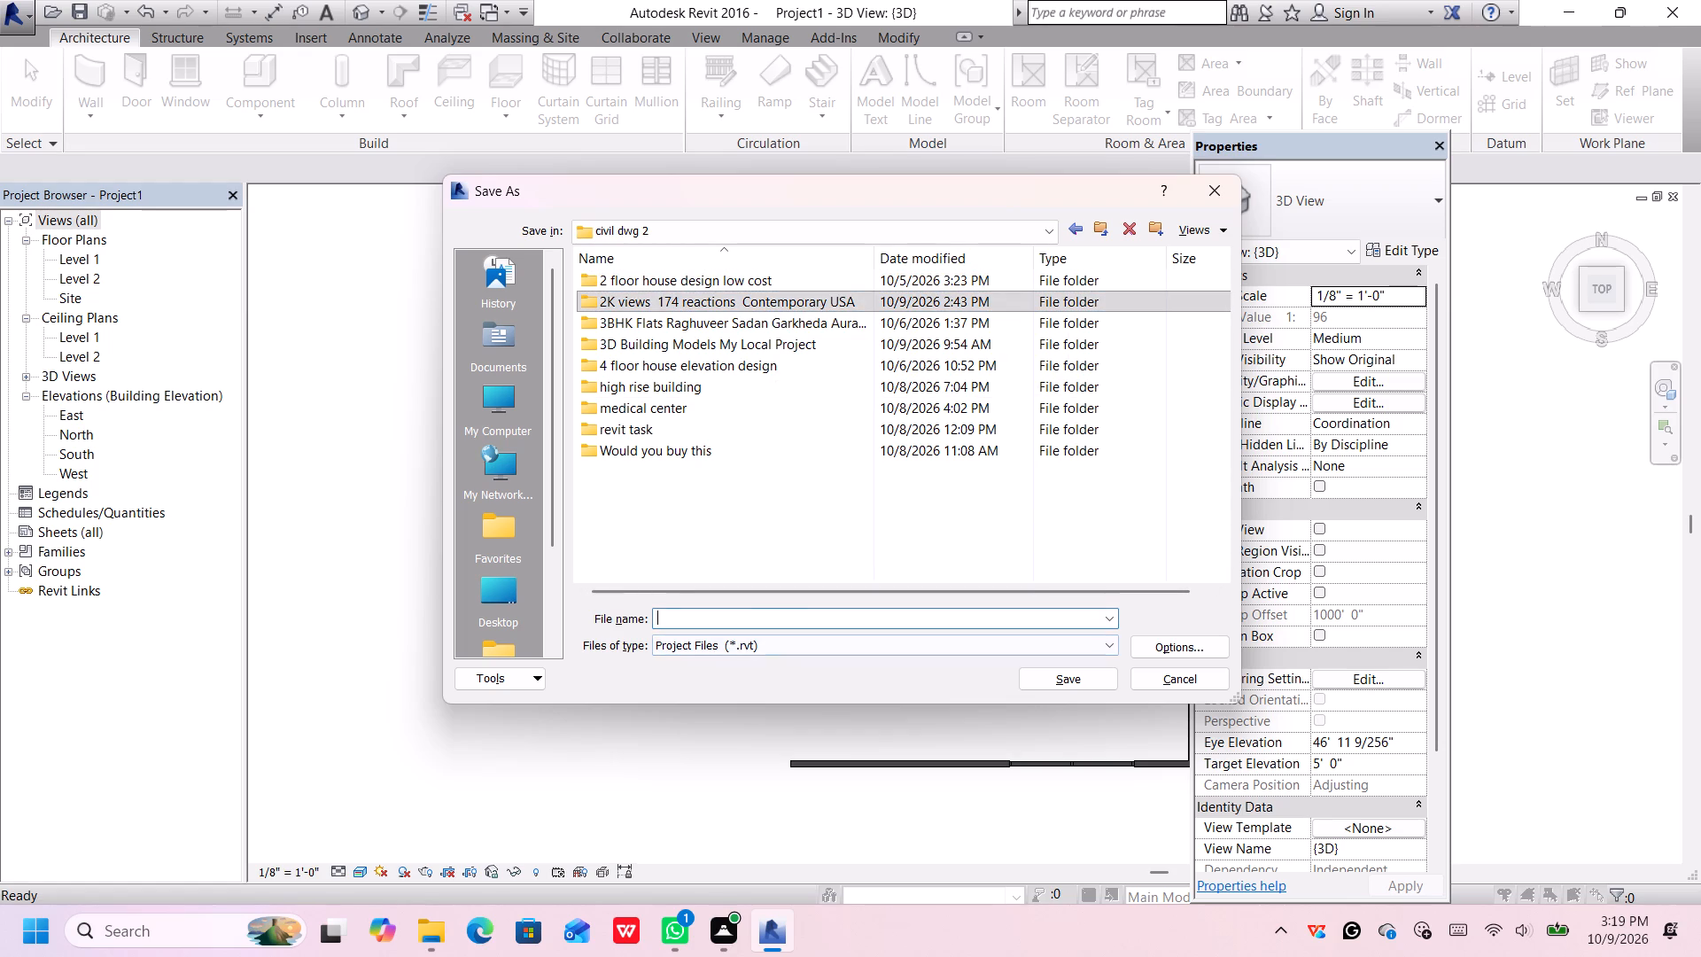
pyautogui.write('2k')
pyautogui.press('space')
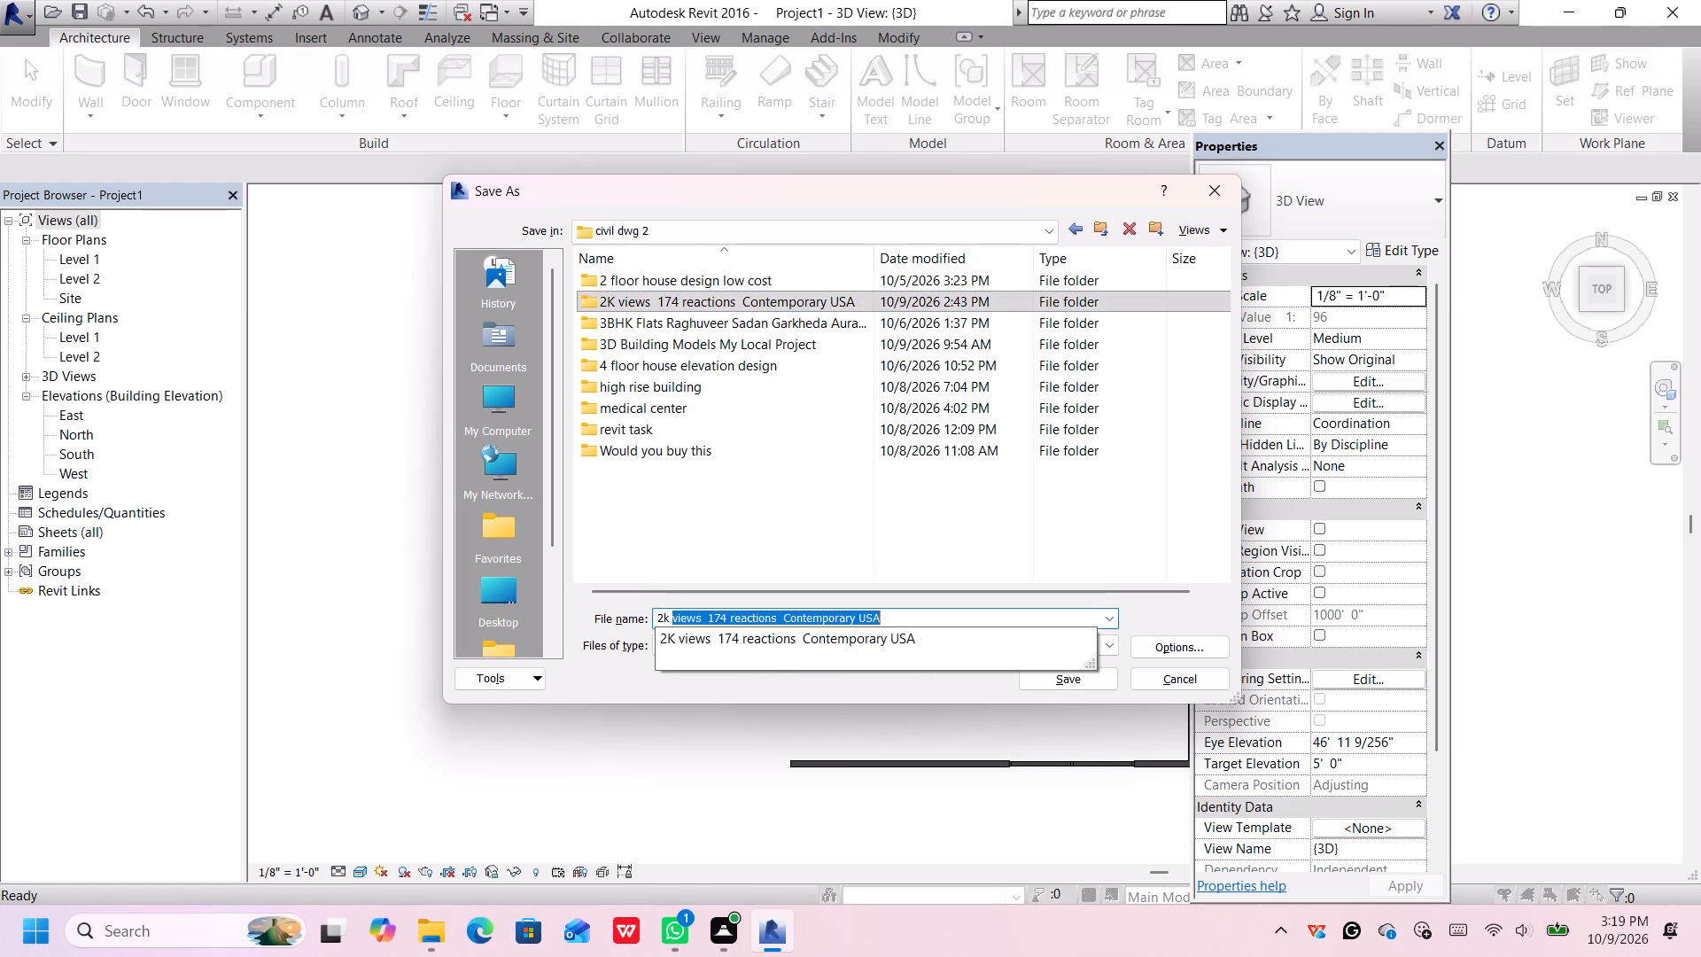
pyautogui.click(830, 641)
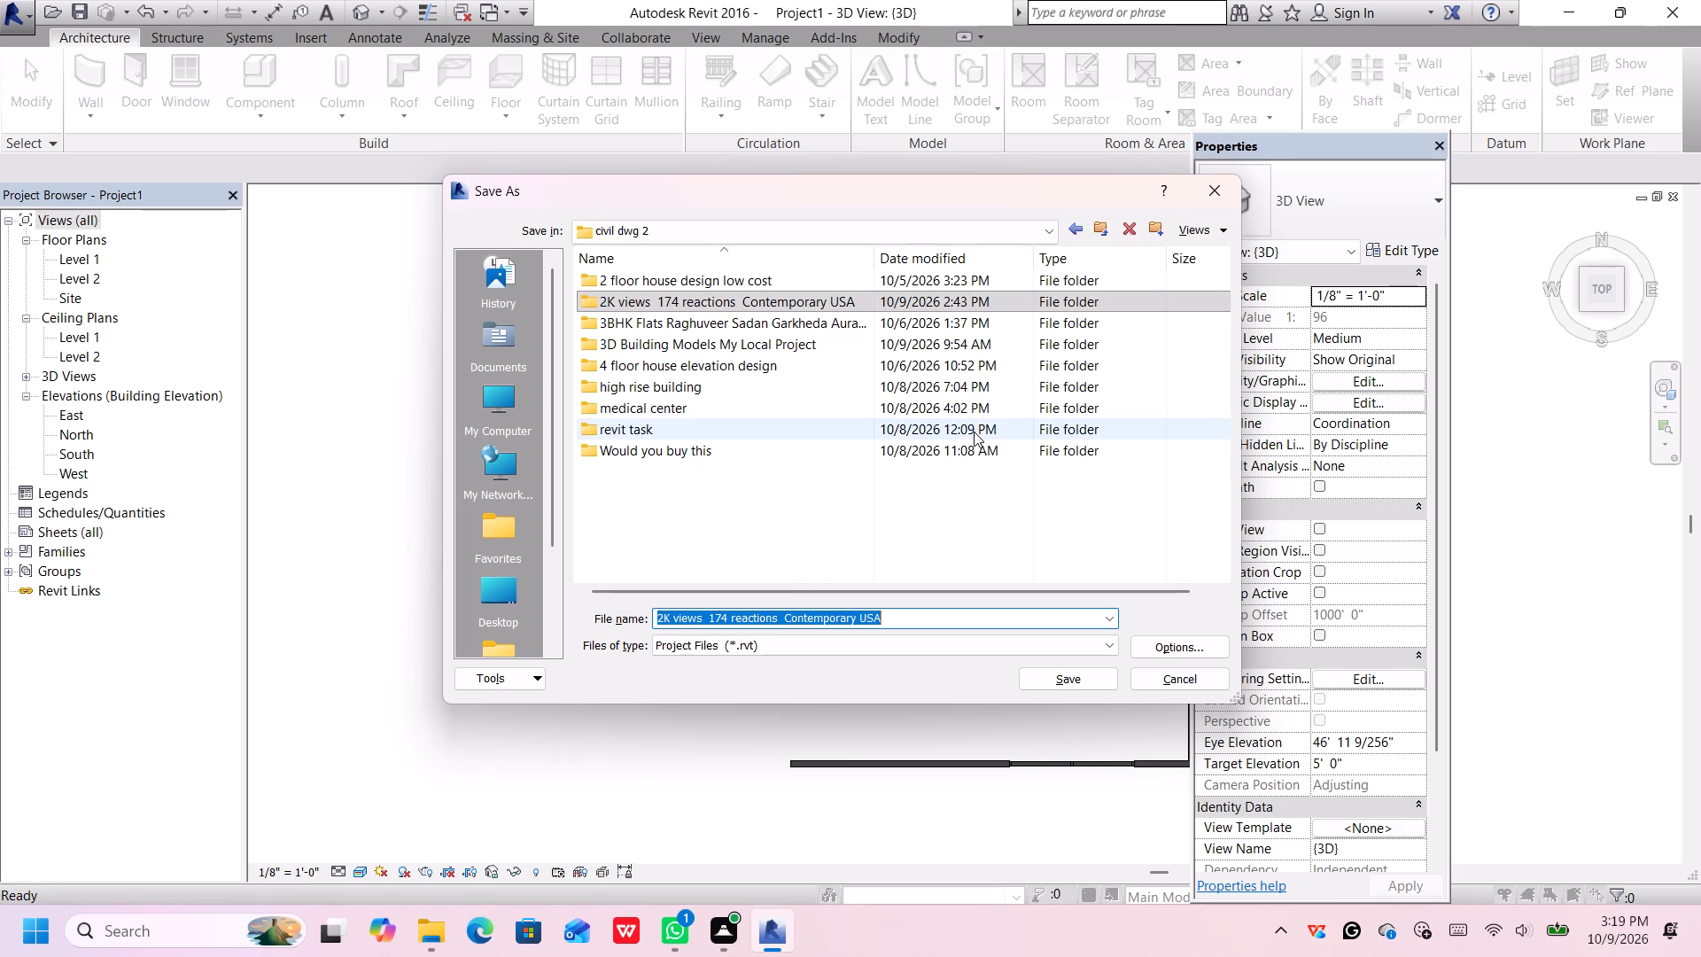
pyautogui.doubleClick(866, 303)
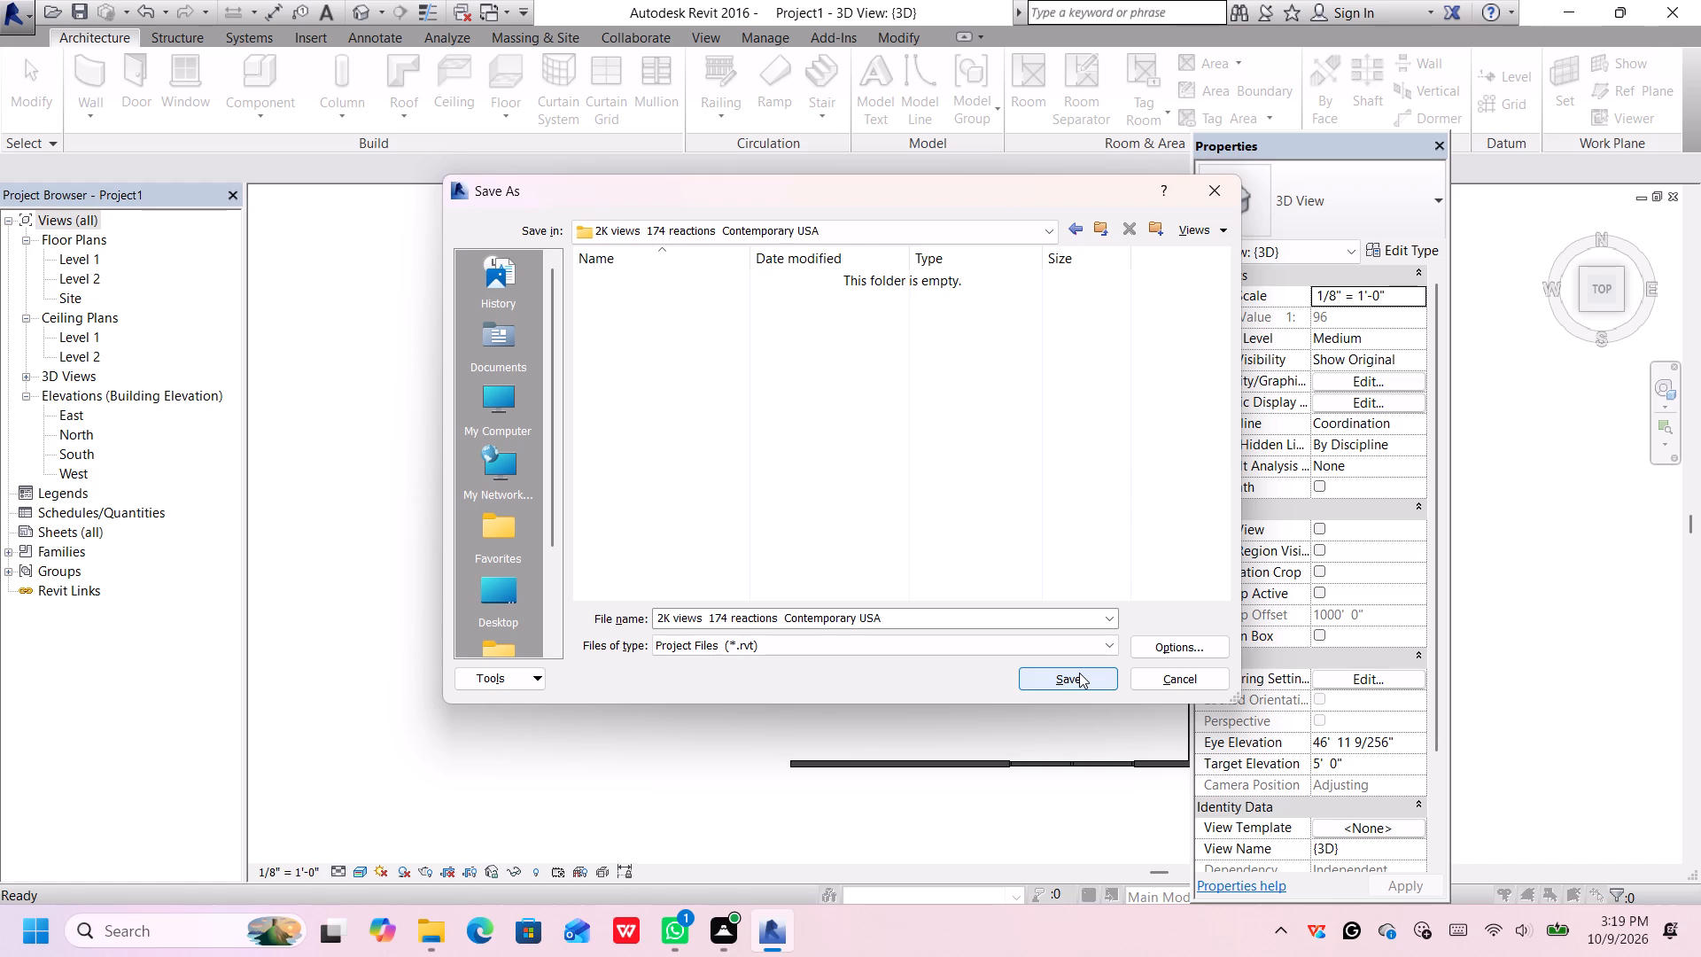
pyautogui.click(1079, 673)
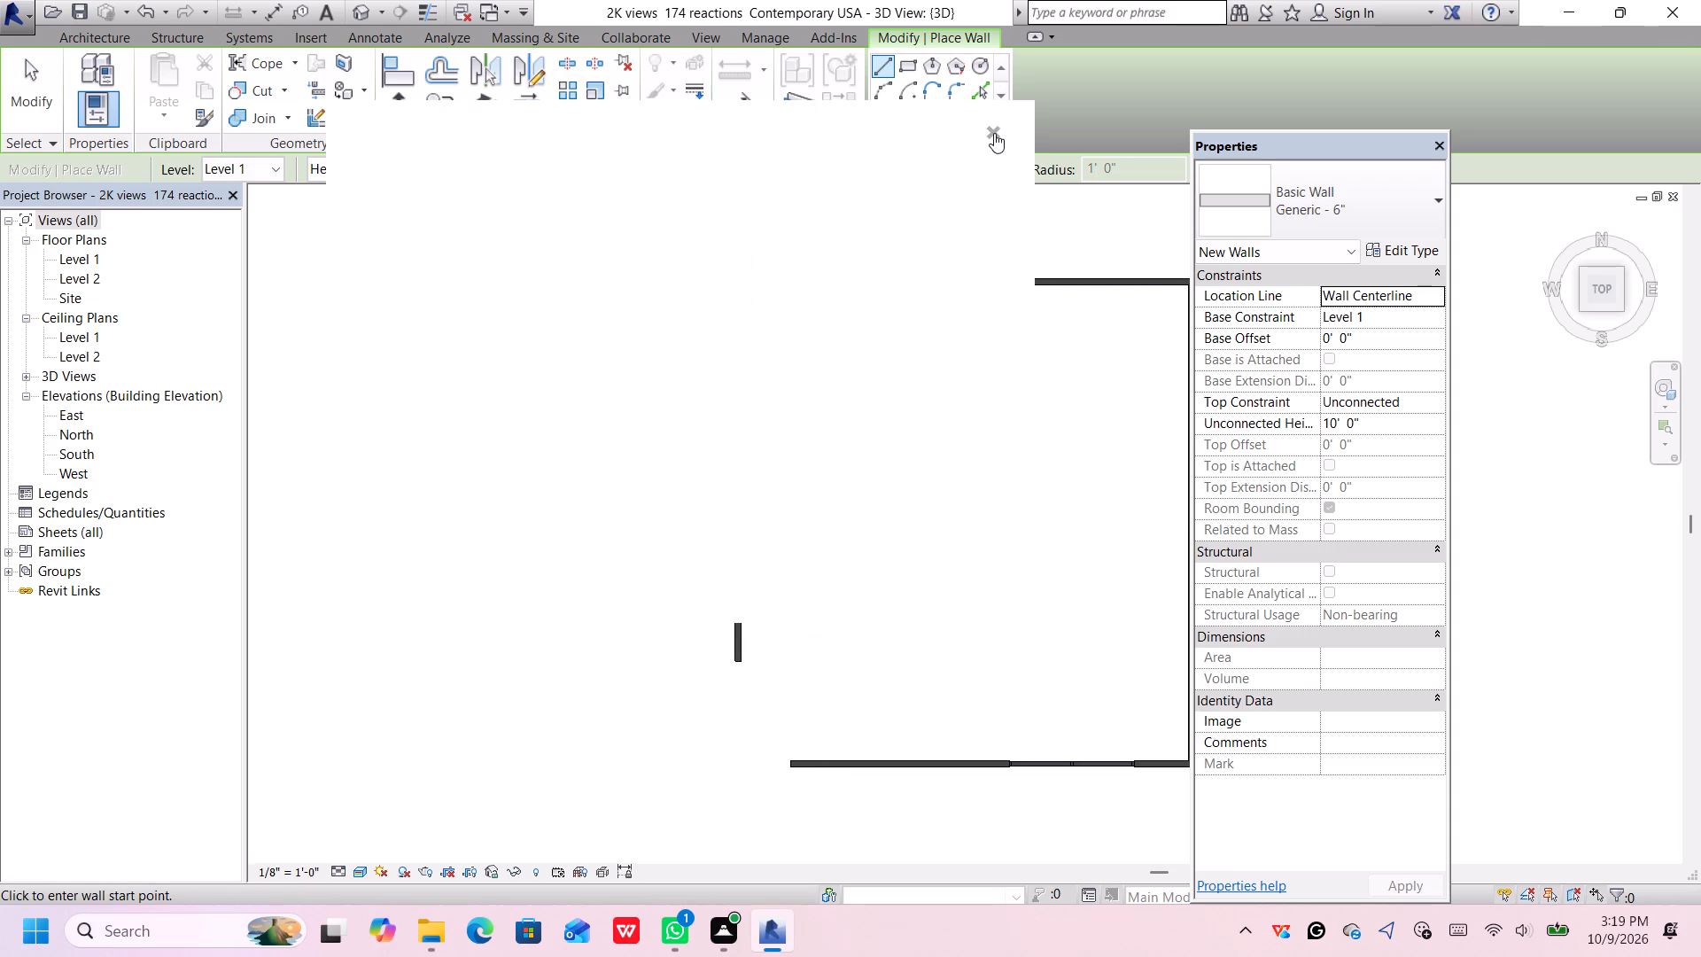
# Dismiss the notification card and draw a circular Generic - 6" wall, 7' radius and 10' high, at the open southwest corner.
pyautogui.click(994, 133)
pyautogui.click(975, 70)
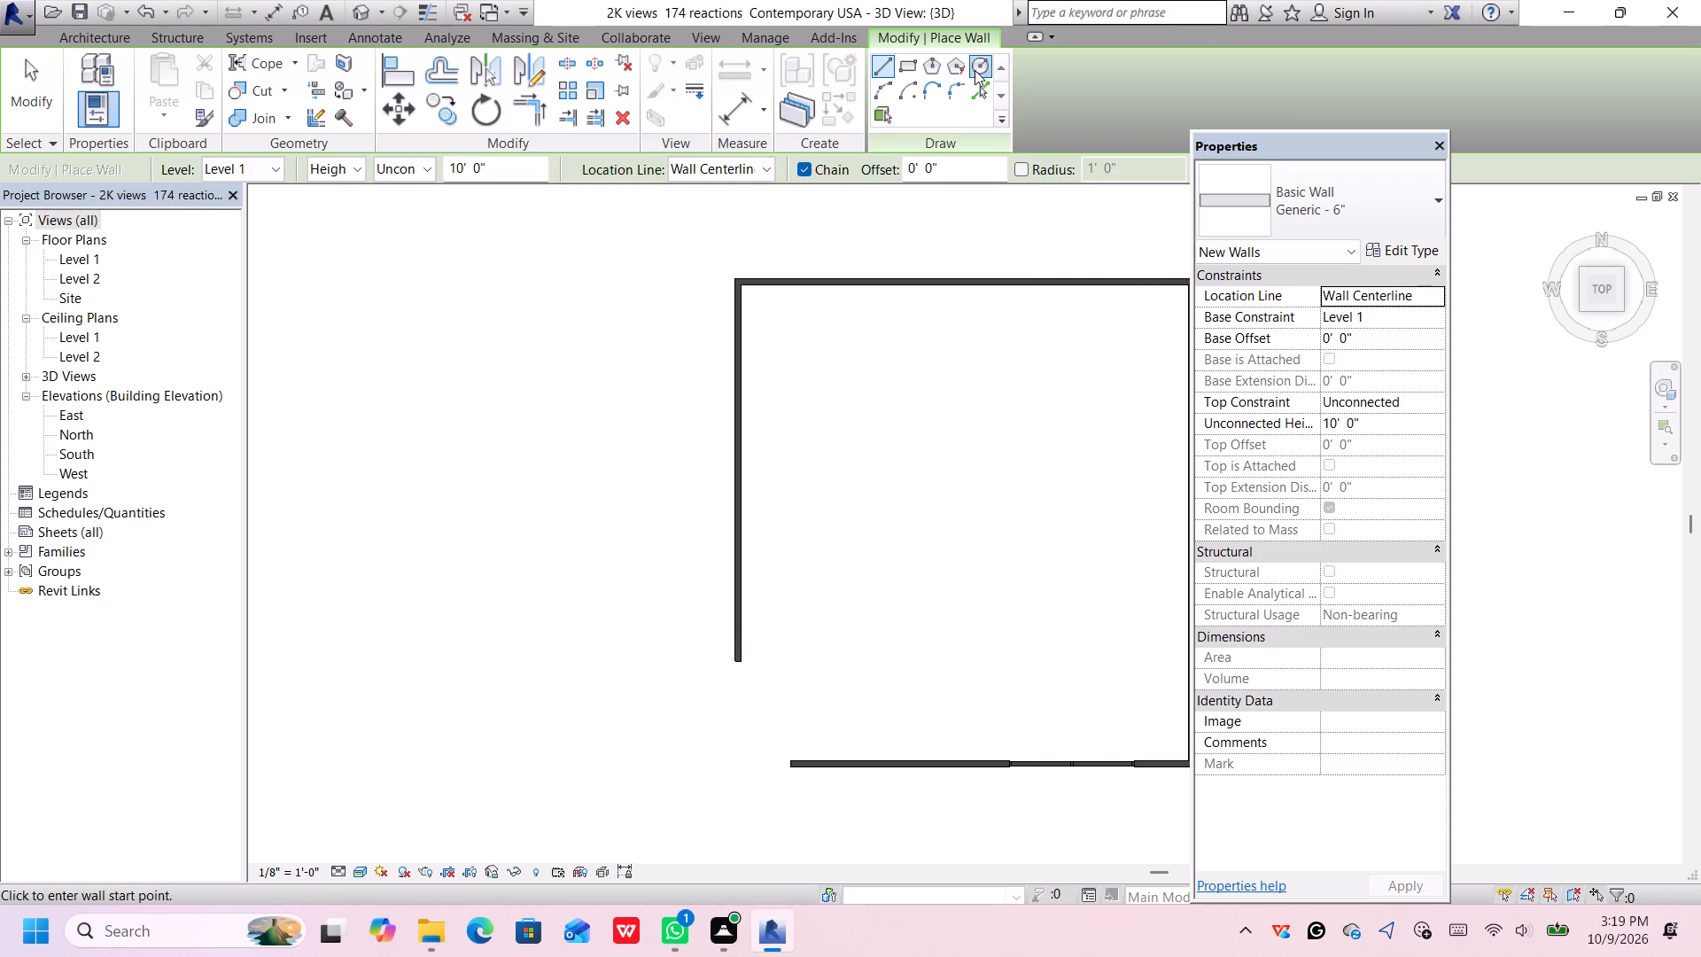
pyautogui.click(769, 702)
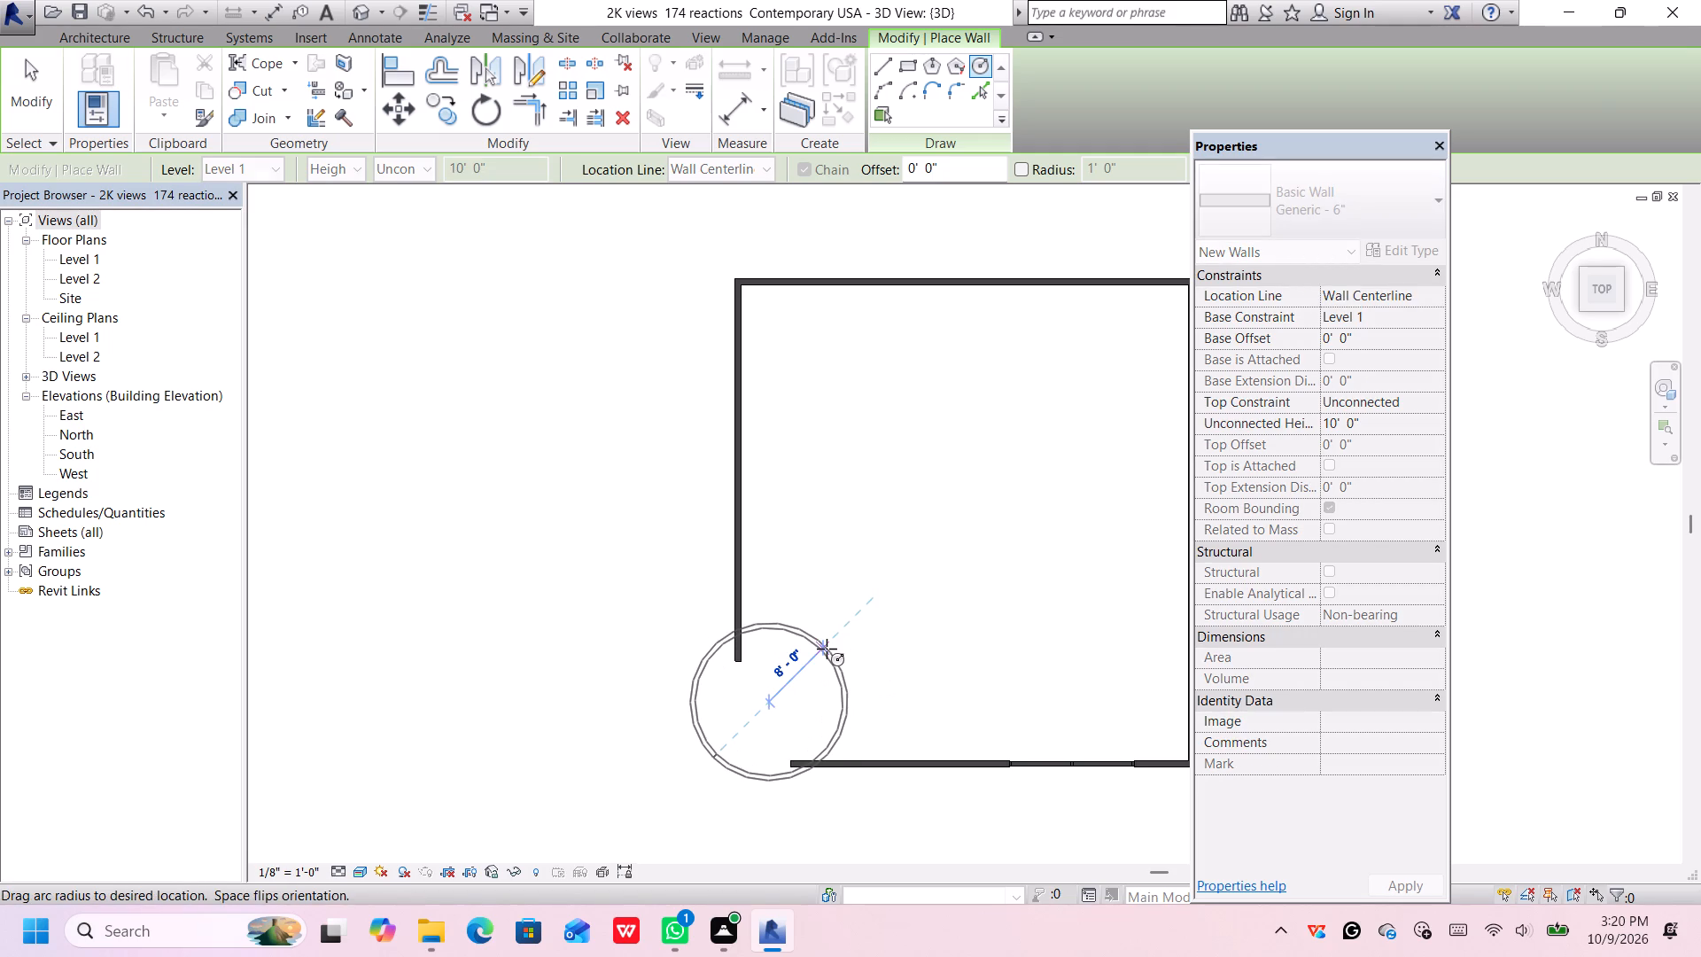
pyautogui.press('7')
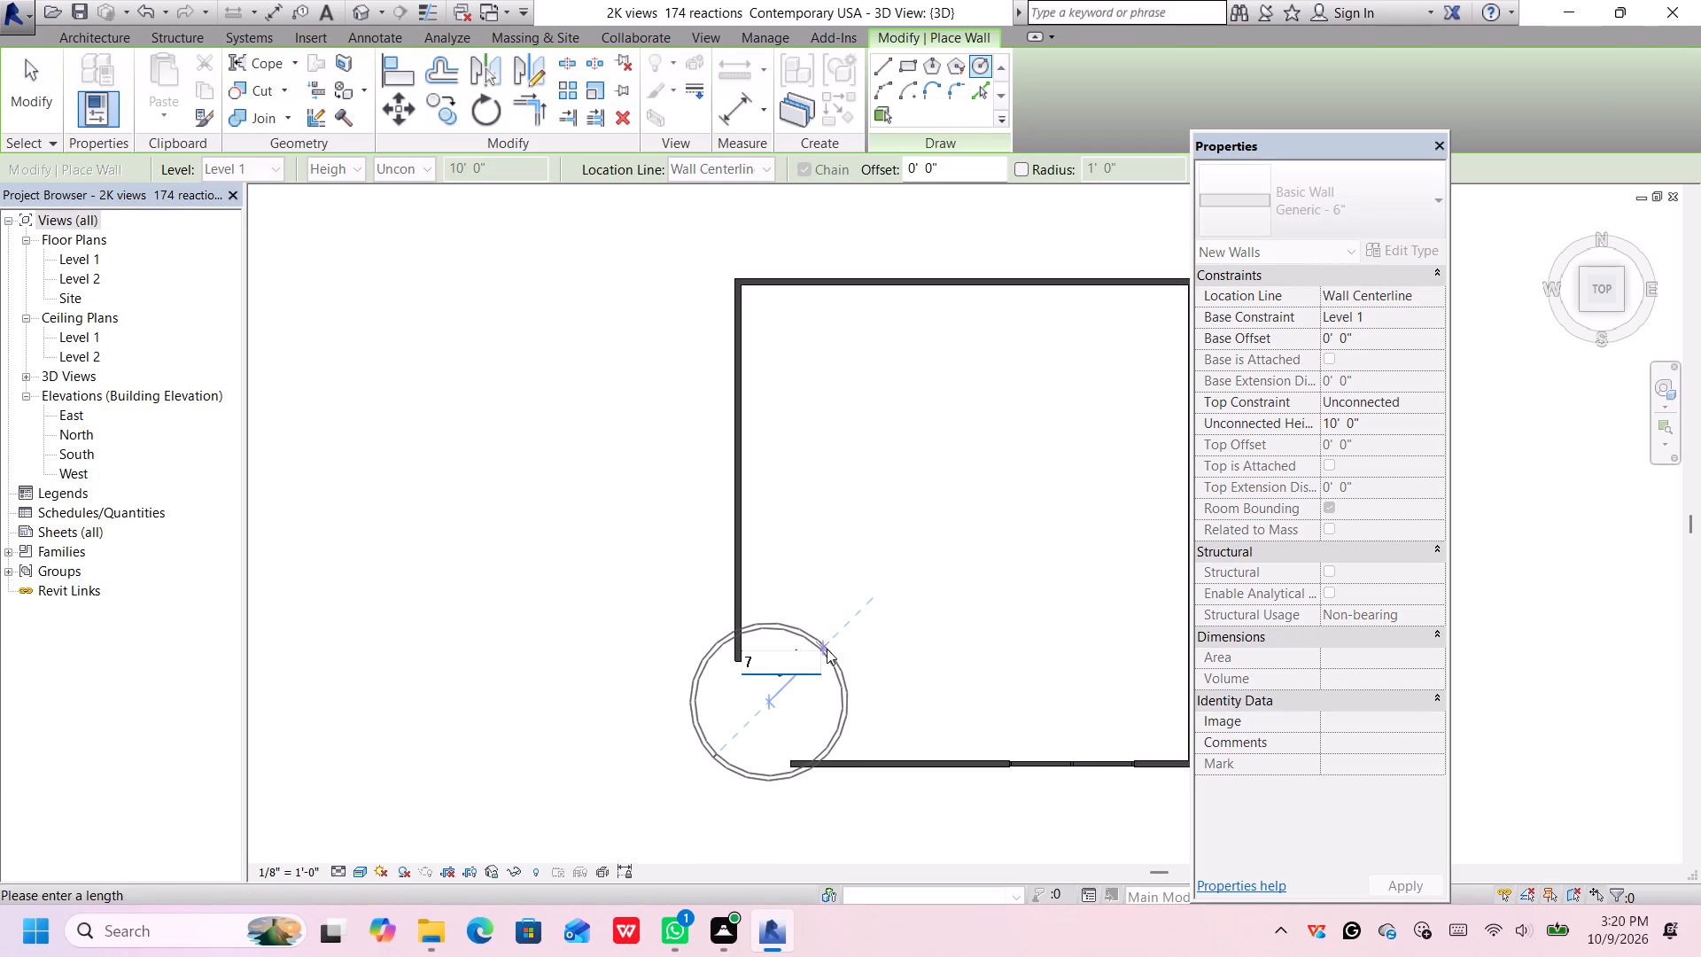
pyautogui.press("'")
pyautogui.press('Return')
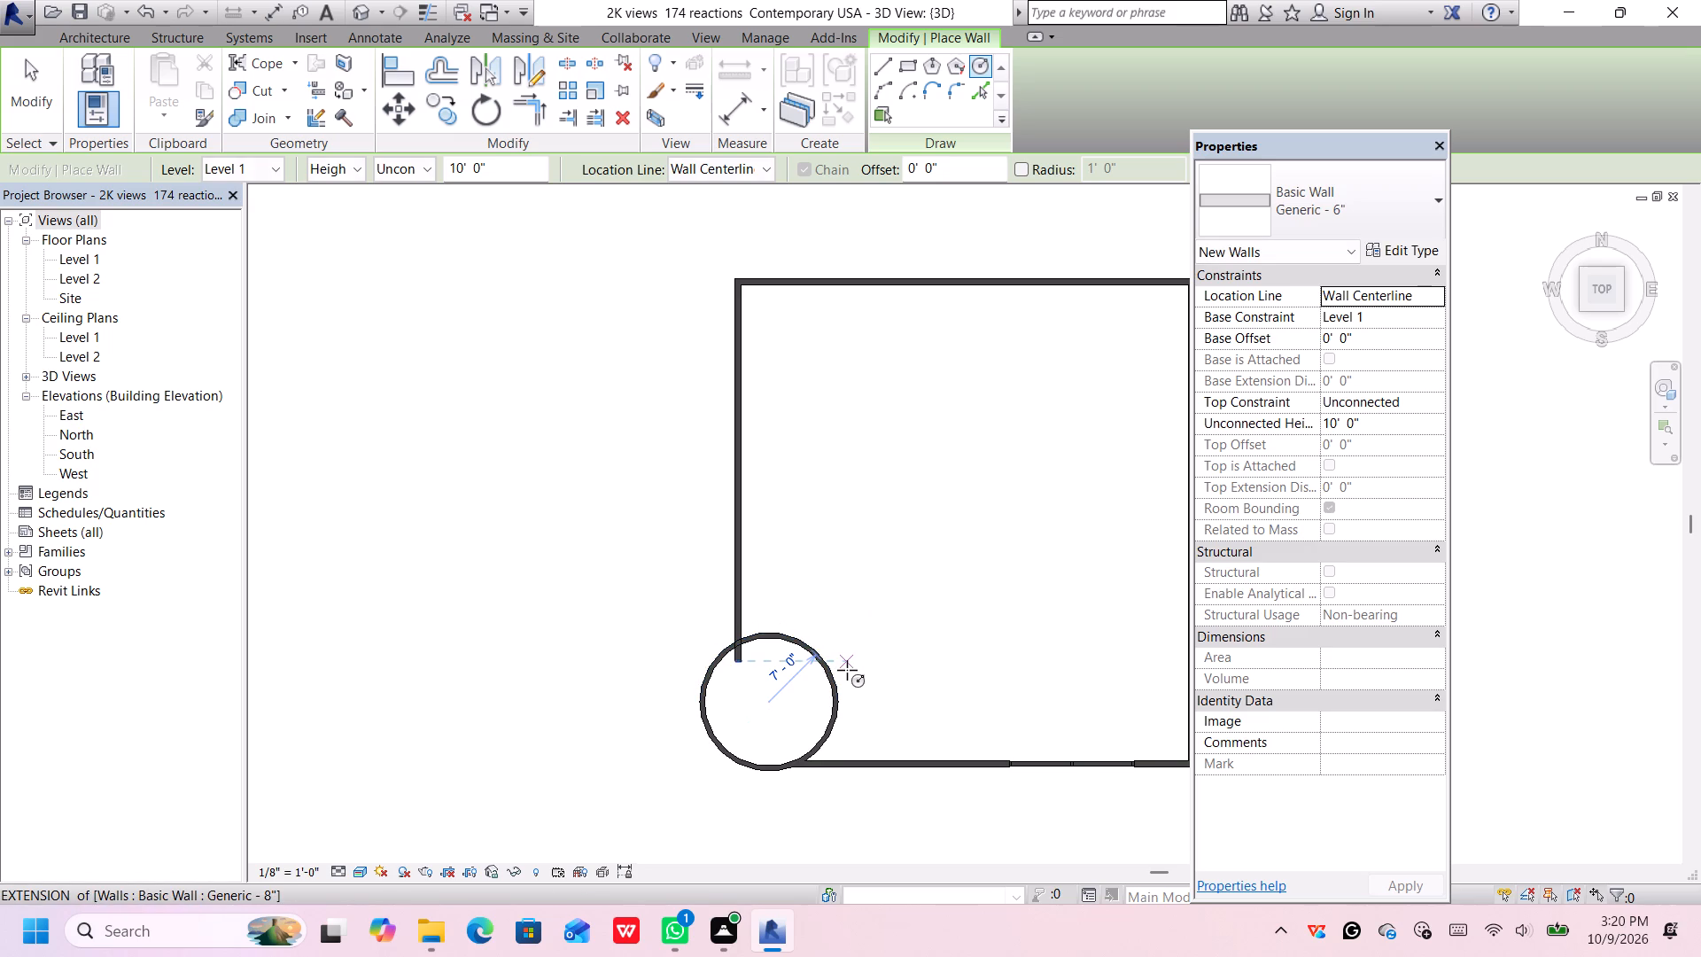
pyautogui.press('Escape')
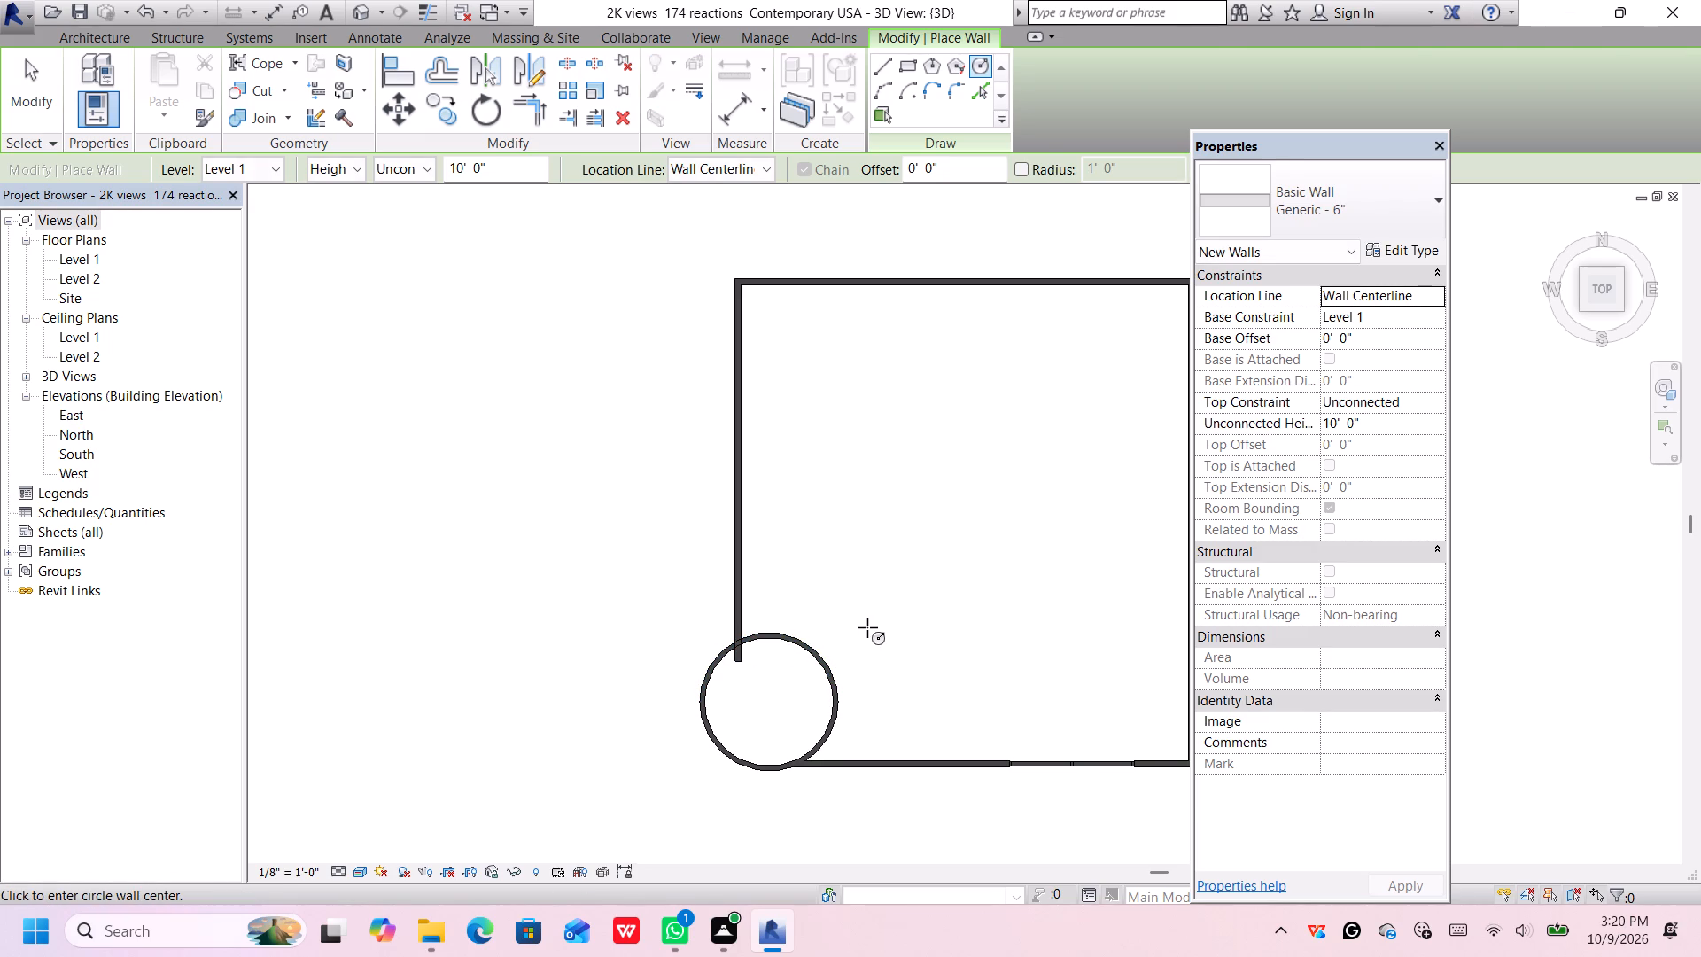
pyautogui.press('Escape')
# Select both halves of the circular corner wall and change their type to Curtain Wall 1.
pyautogui.click(820, 660)
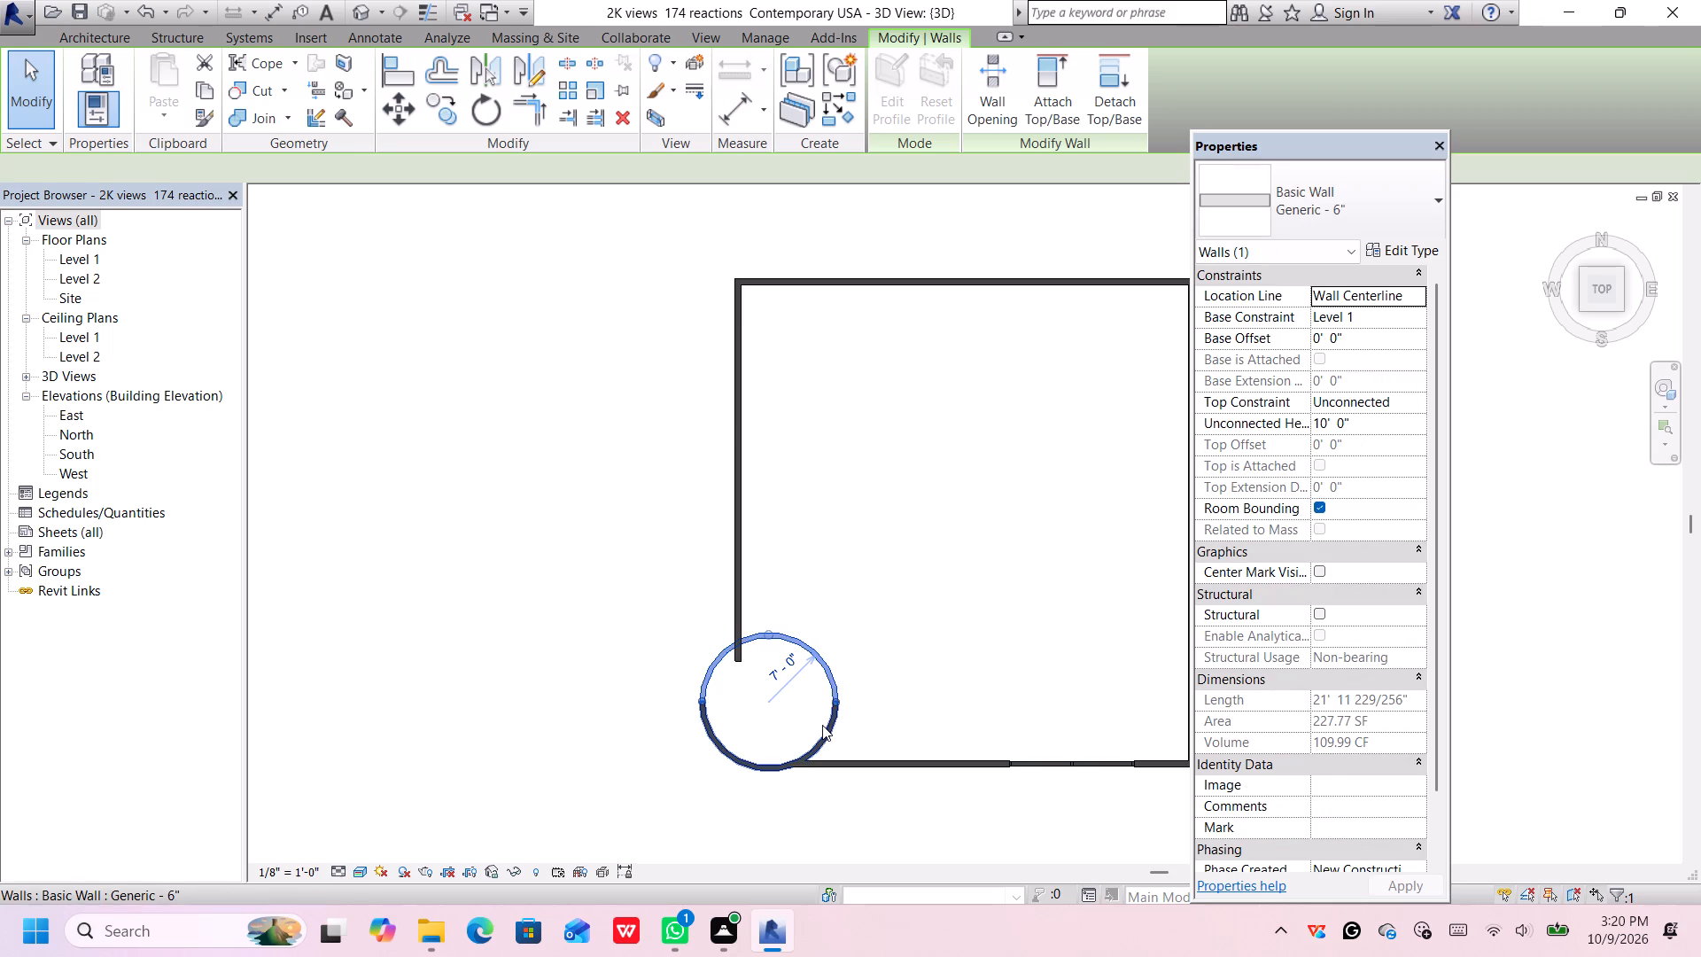
pyautogui.keyDown('ctrl'); pyautogui.click(829, 724); pyautogui.keyUp('ctrl')
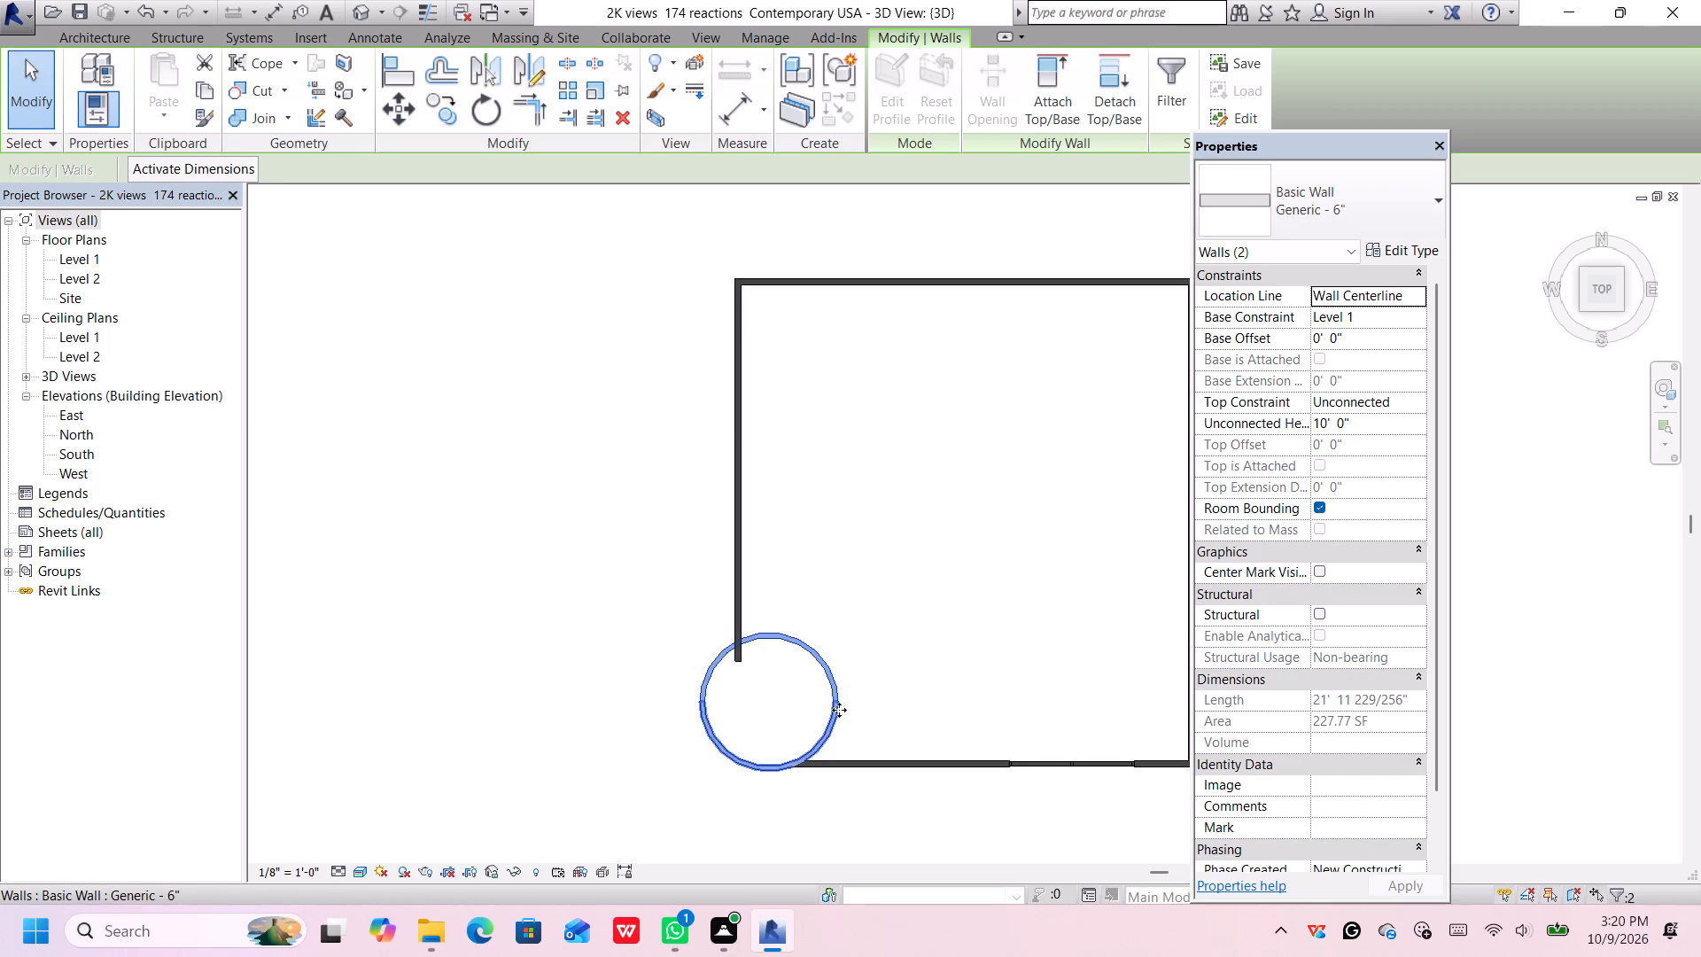
pyautogui.keyDown('ctrl'); pyautogui.click(1295, 208); pyautogui.keyUp('ctrl')
pyautogui.scroll(2, 1273, 472)
pyautogui.scroll(-7, 1273, 477)
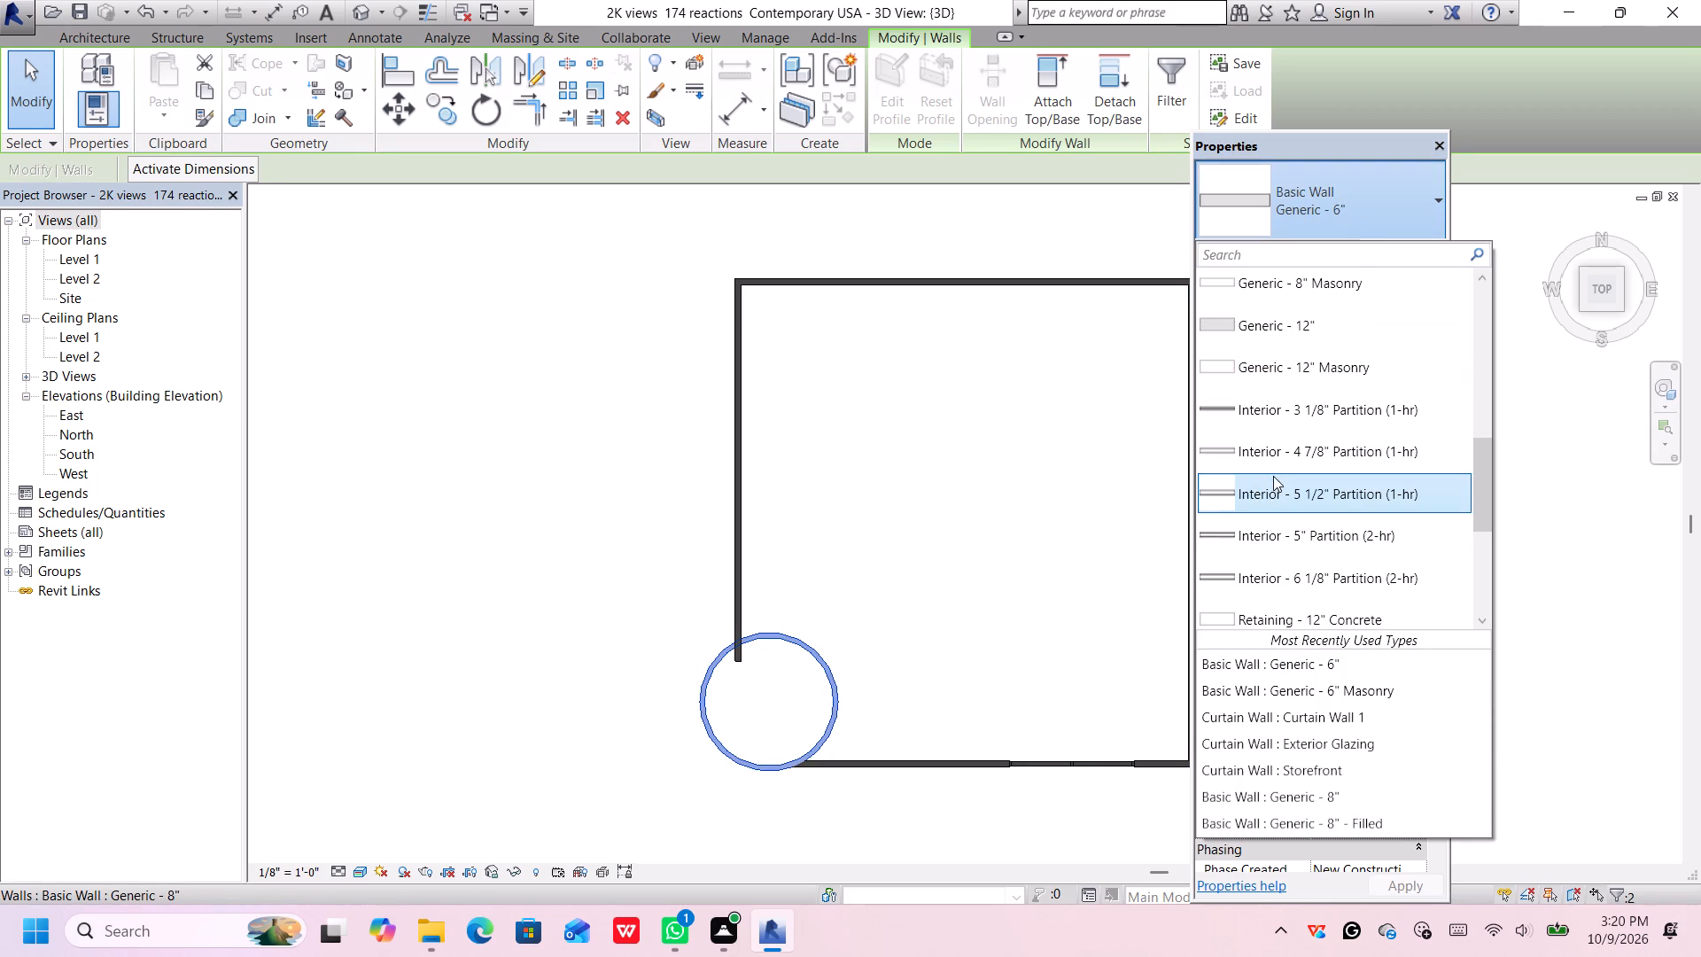
pyautogui.scroll(1, 1273, 476)
pyautogui.scroll(-20, 1273, 477)
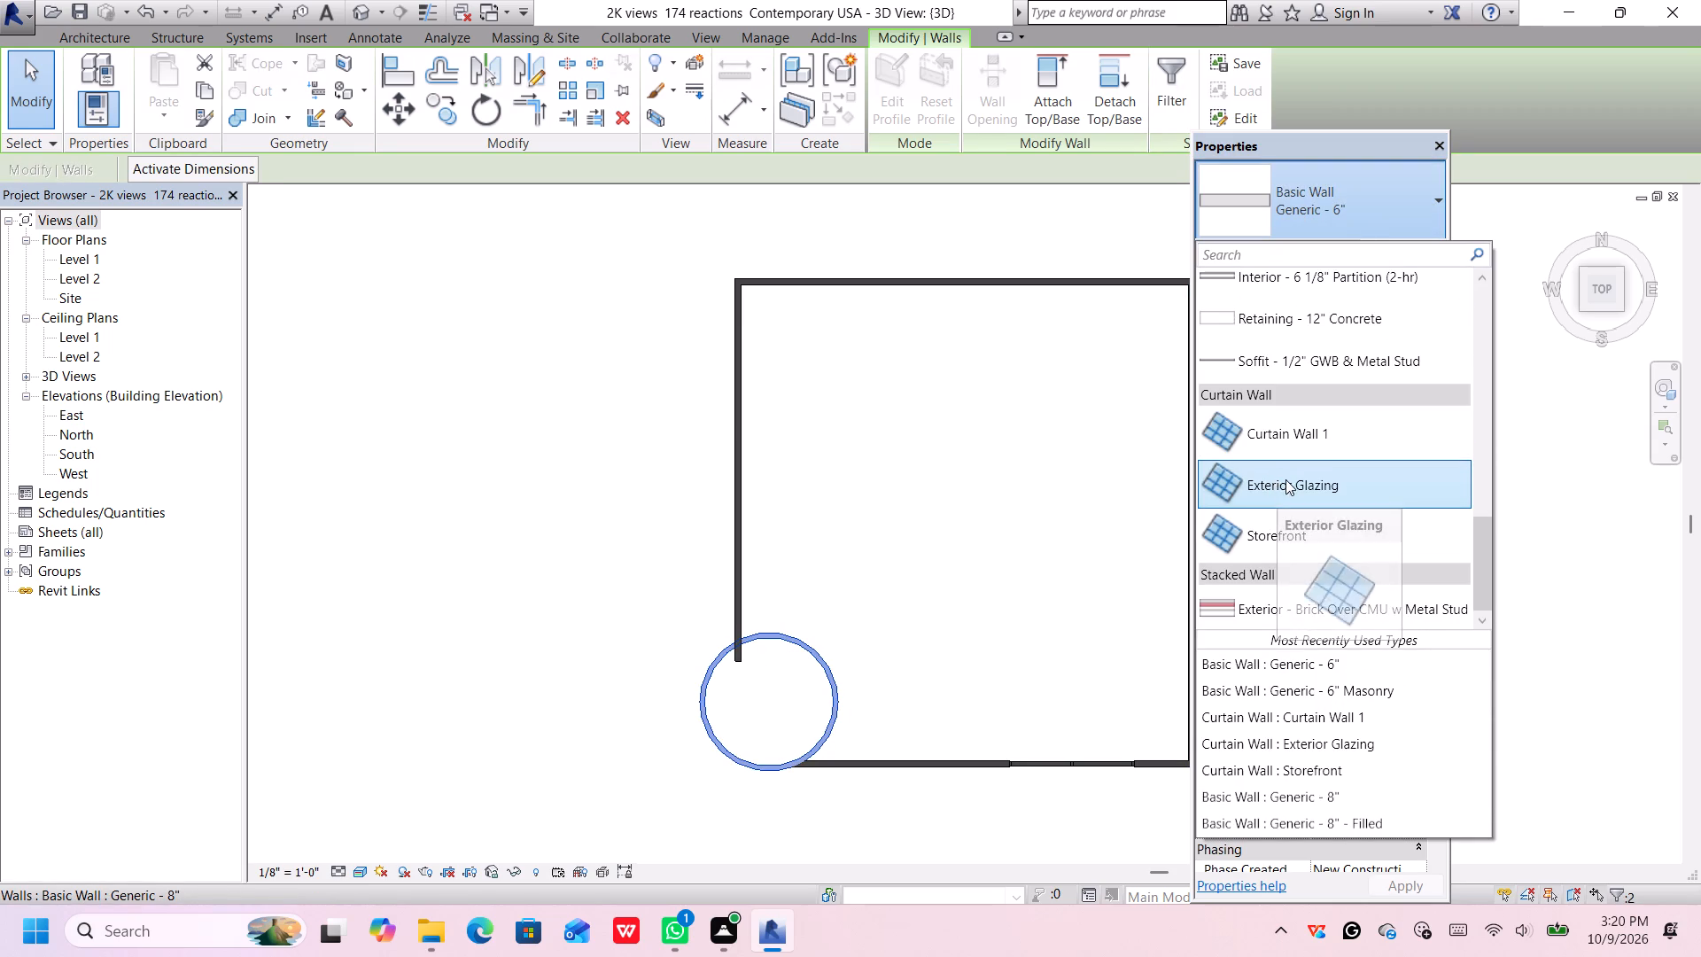
pyautogui.click(1313, 424)
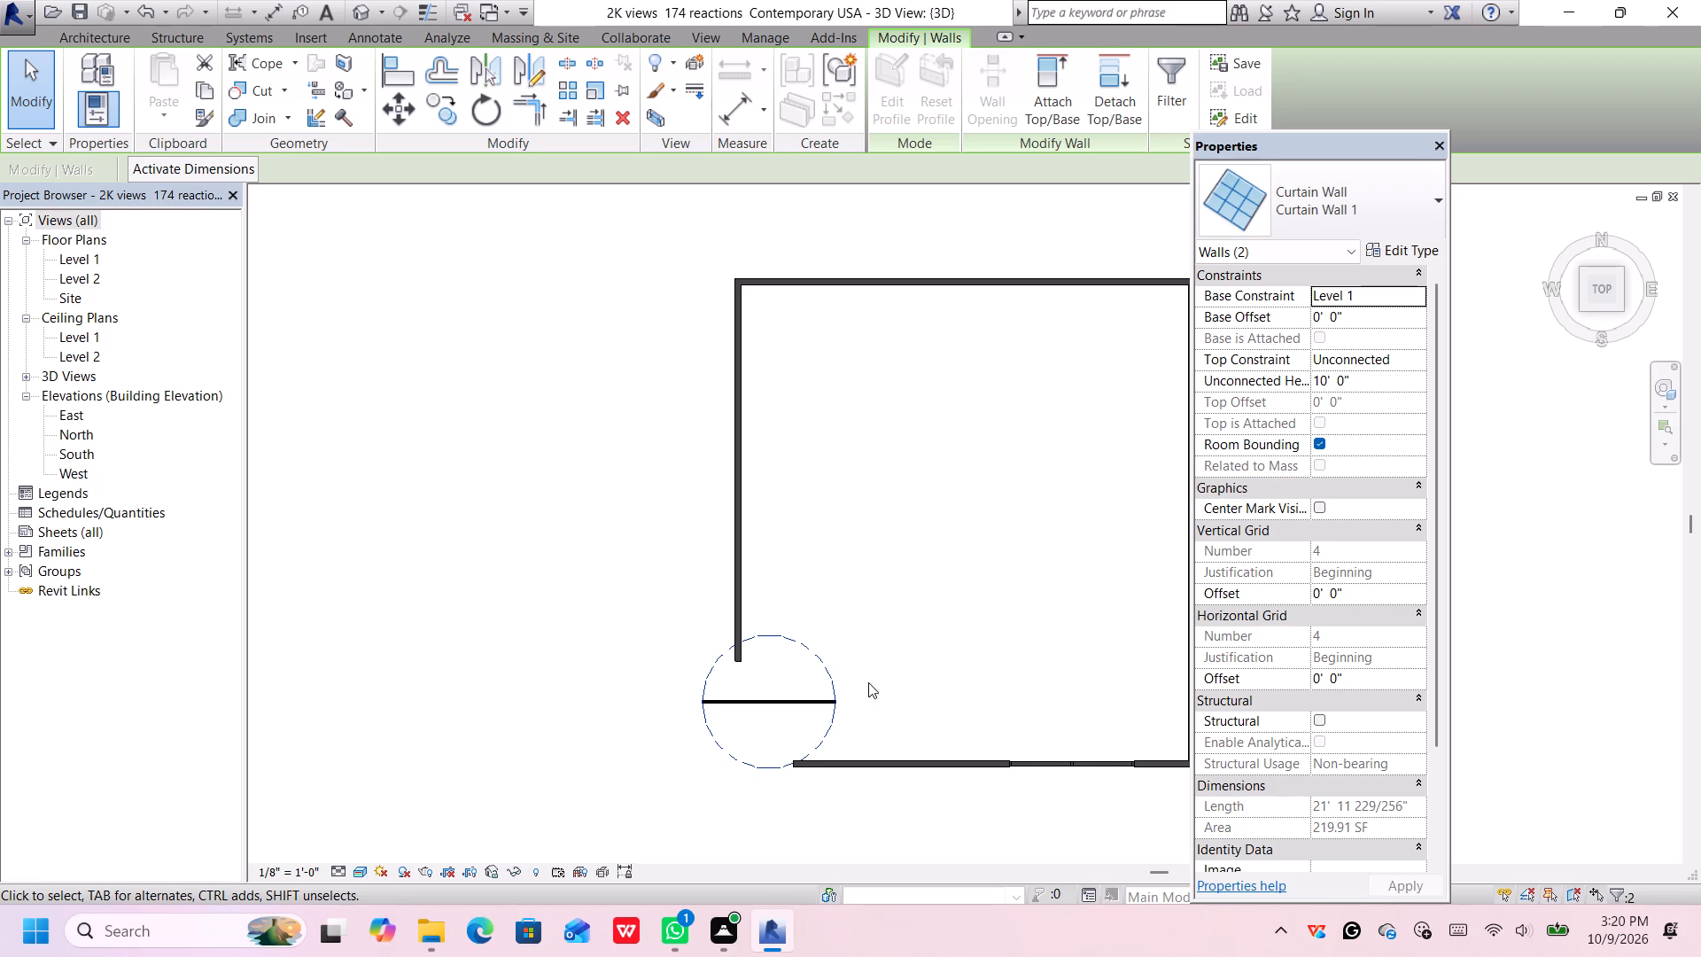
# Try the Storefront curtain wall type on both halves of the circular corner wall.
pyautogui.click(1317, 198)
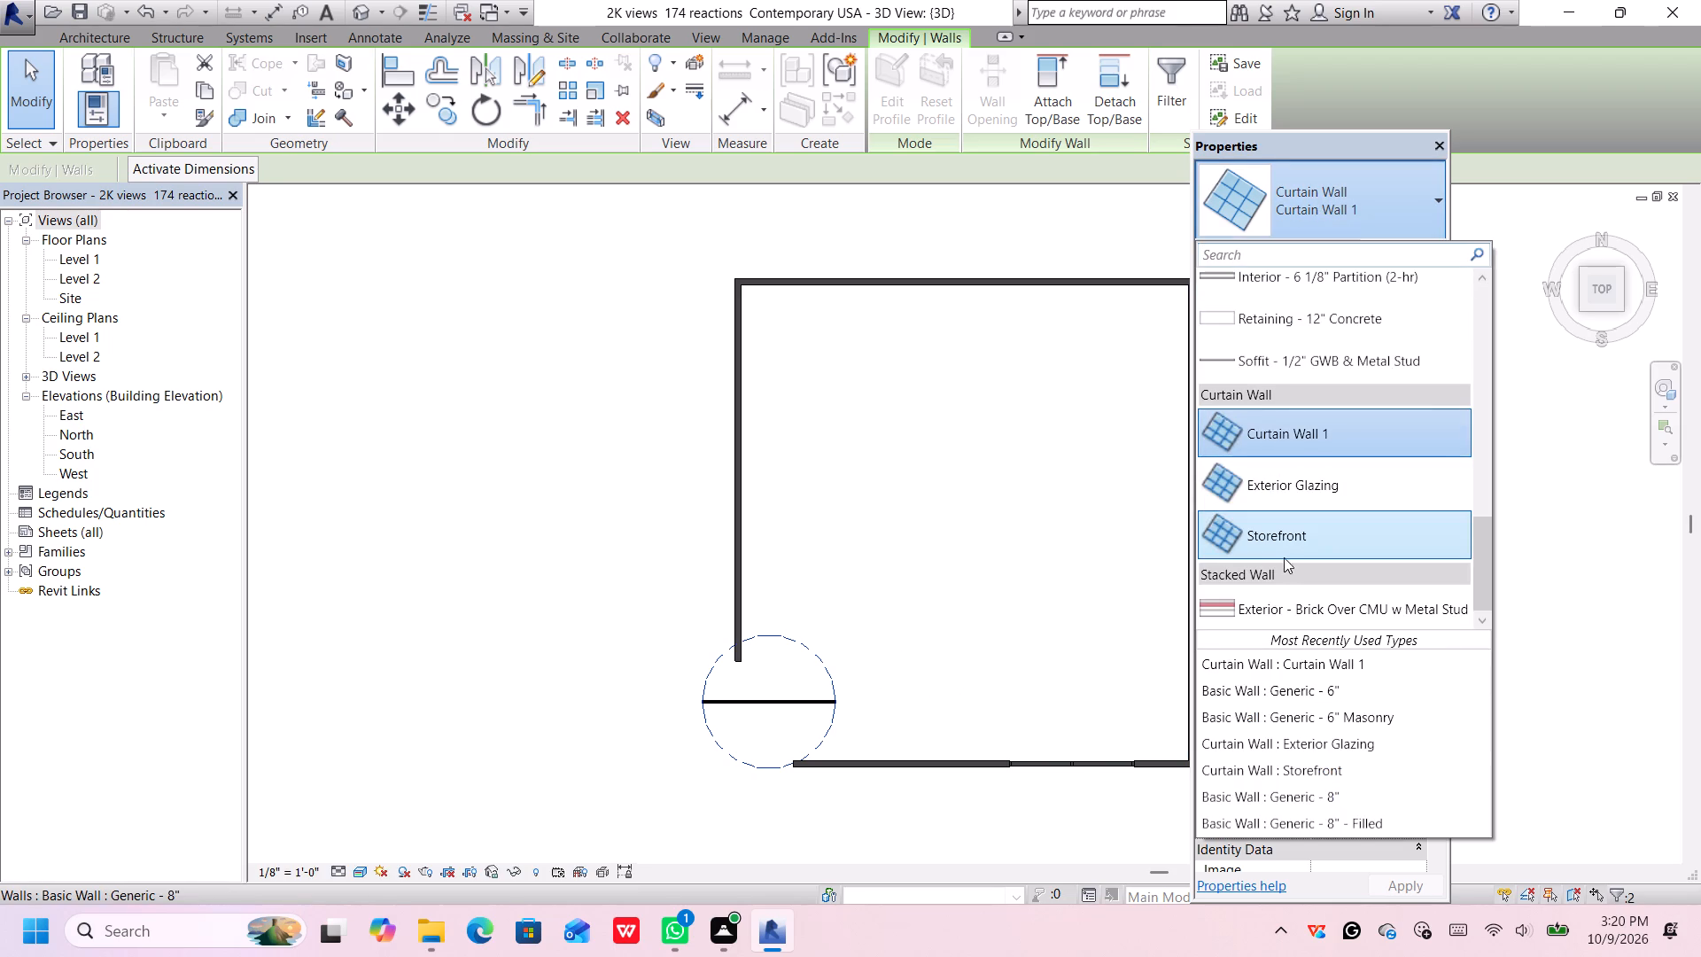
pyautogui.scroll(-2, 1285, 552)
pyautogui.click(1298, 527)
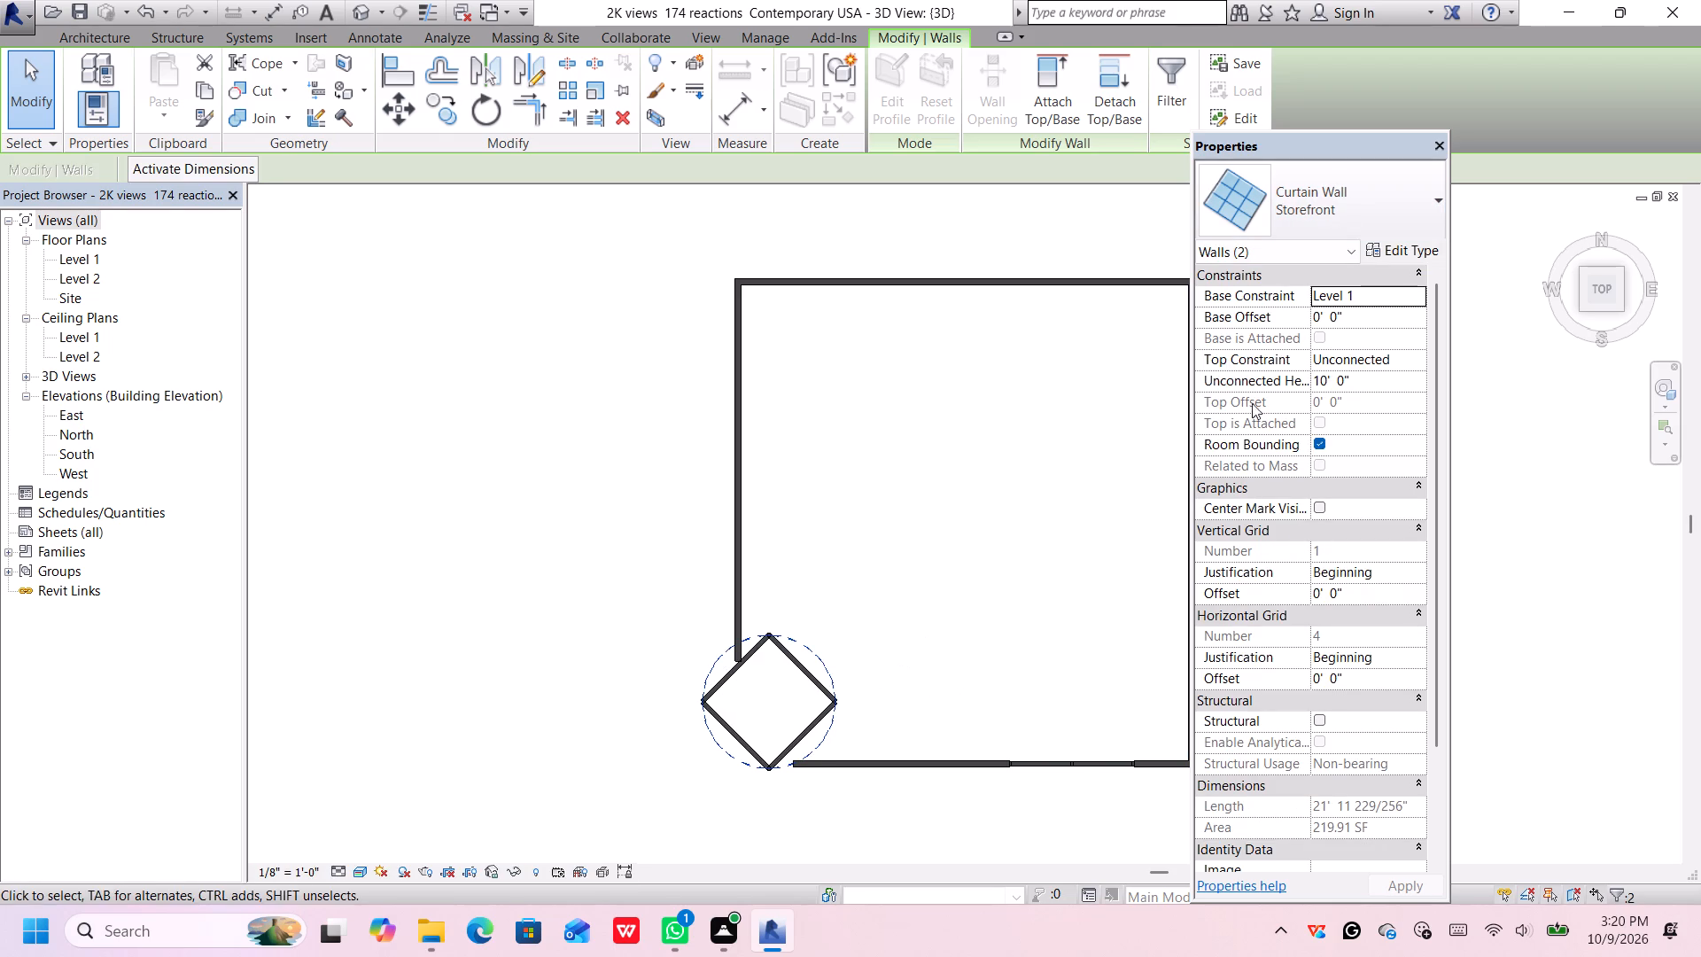
# Change both halves of the circular corner wall to the Exterior Glazing curtain wall type, accepting the mullion changes.
pyautogui.click(1367, 206)
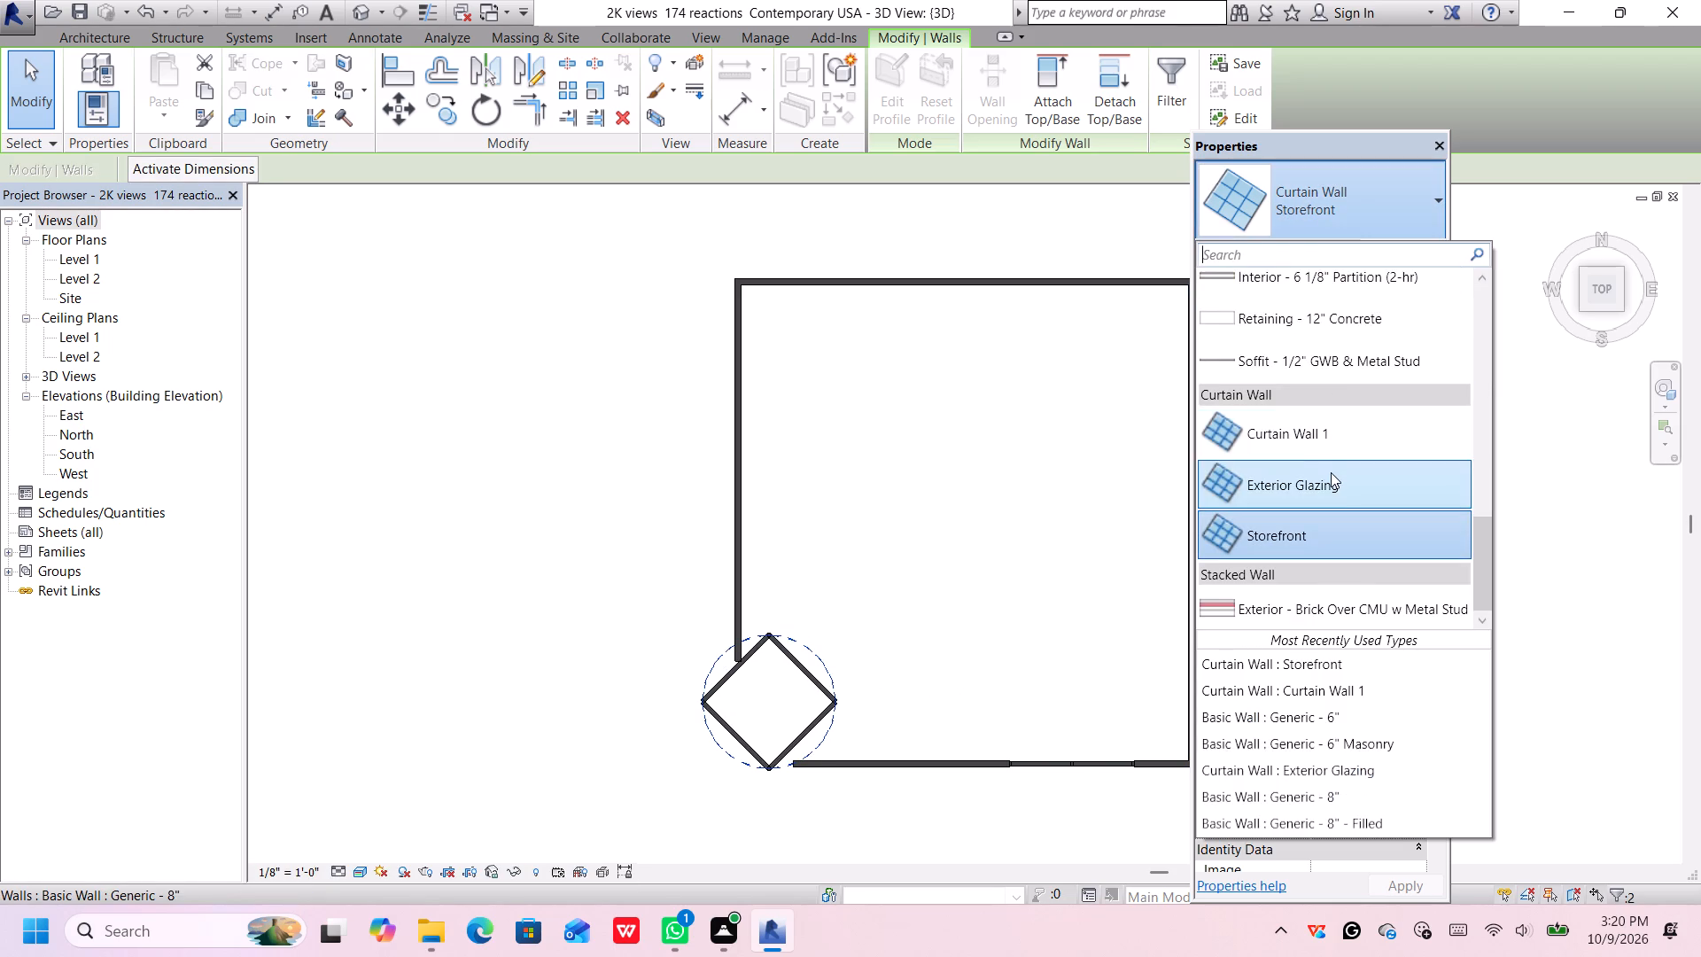
pyautogui.click(1331, 472)
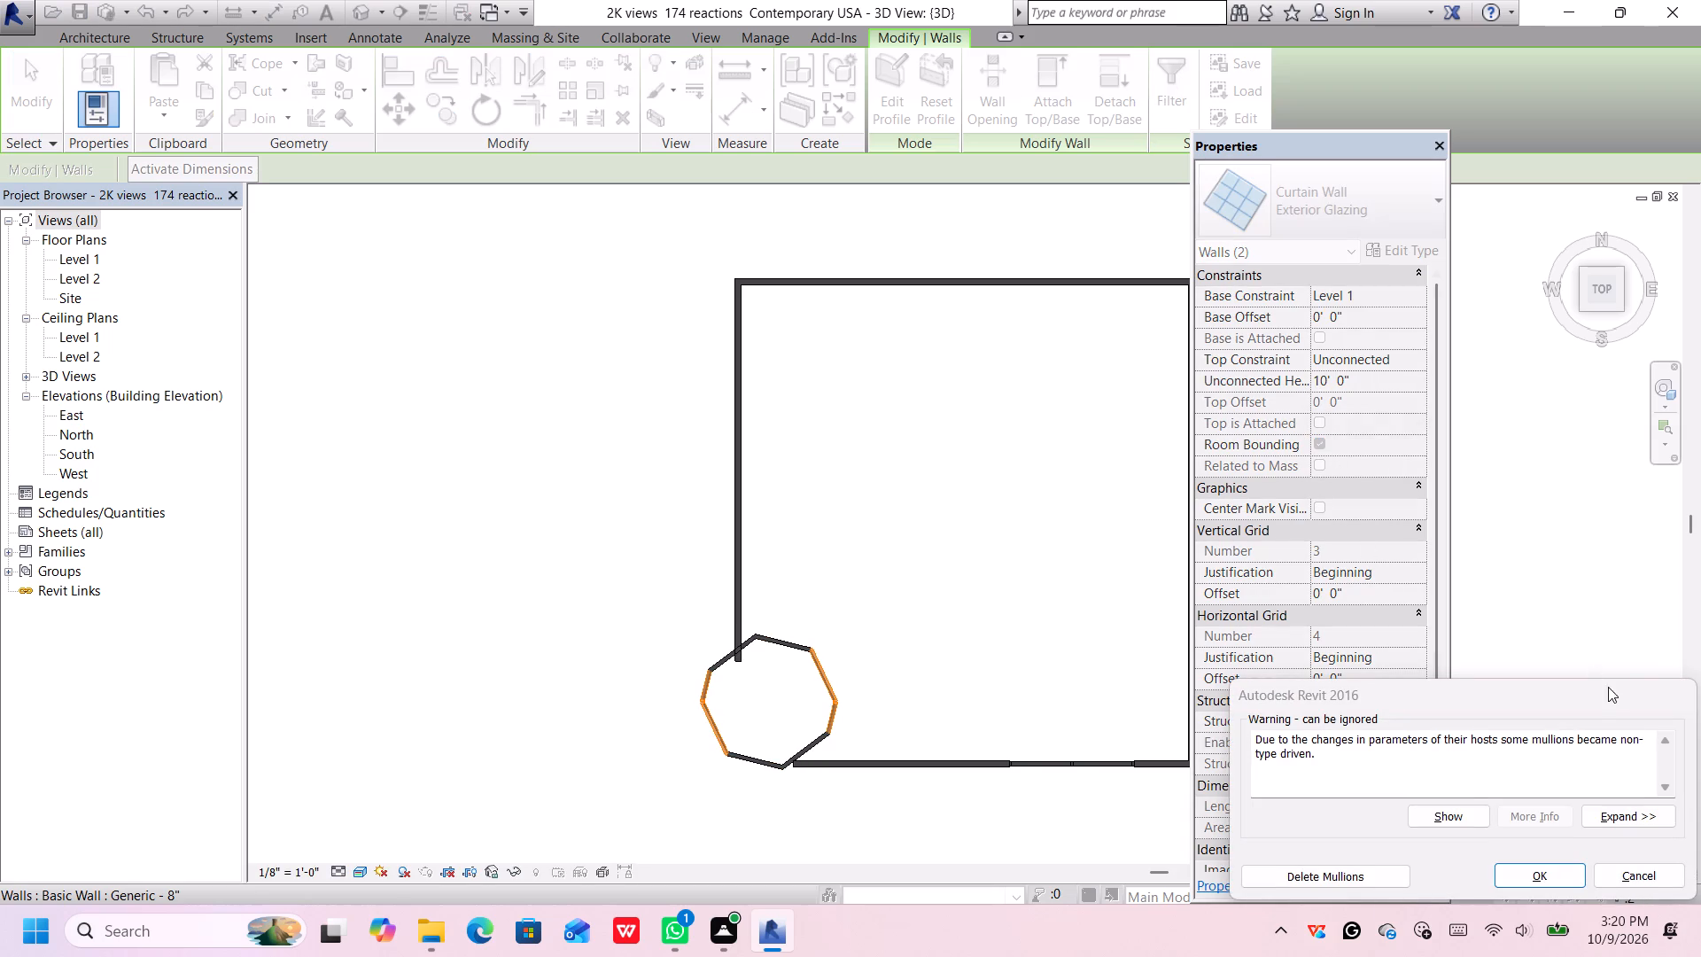
pyautogui.click(1557, 869)
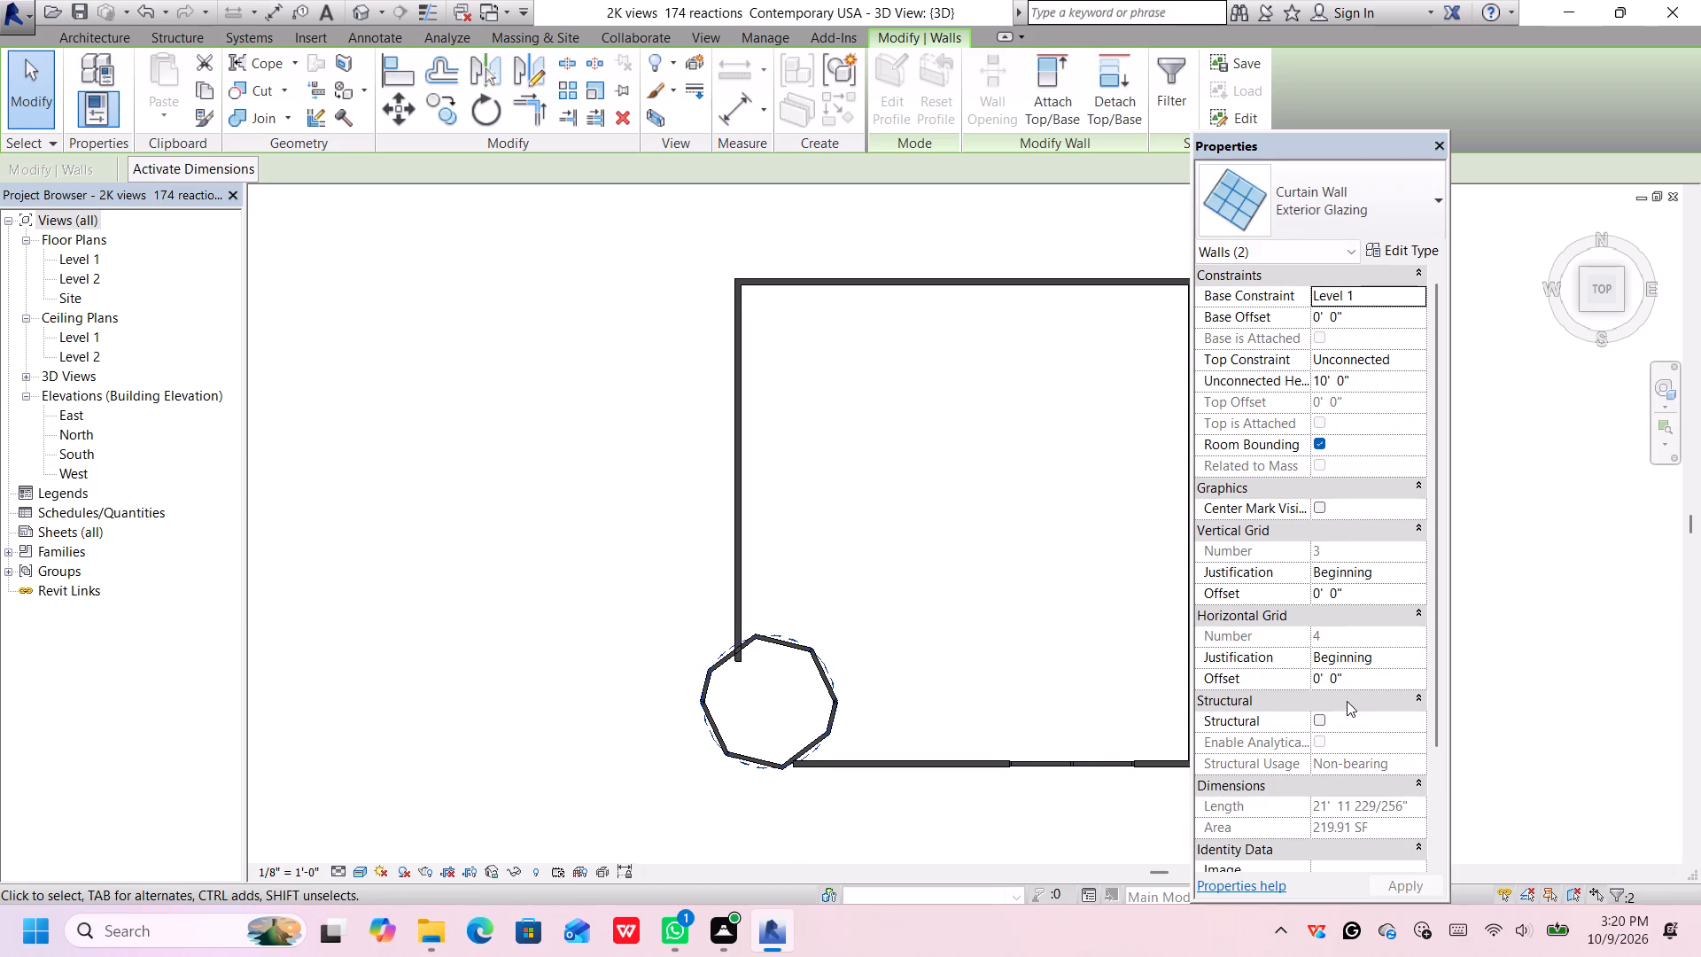
# Nudge the circular glazed wall south and west in small increments so it meets the ends of the west and south walls.
pyautogui.press('Down')
pyautogui.press('Down')
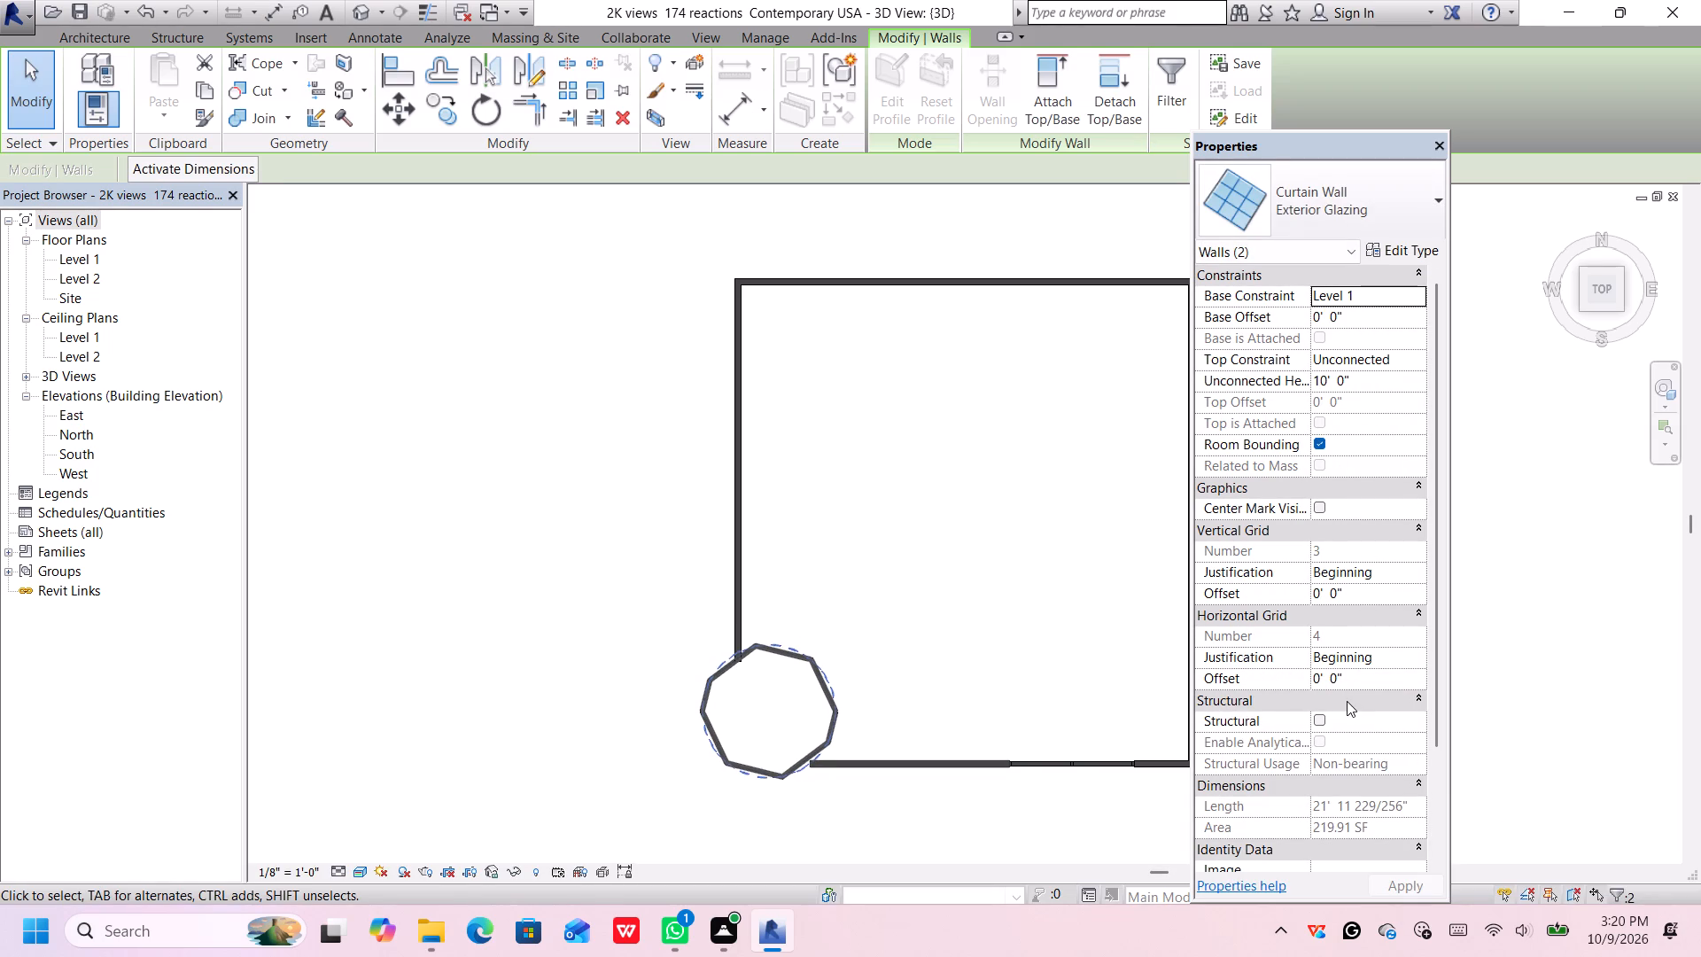
pyautogui.press('Left')
pyautogui.press('Down')
pyautogui.press('Down')
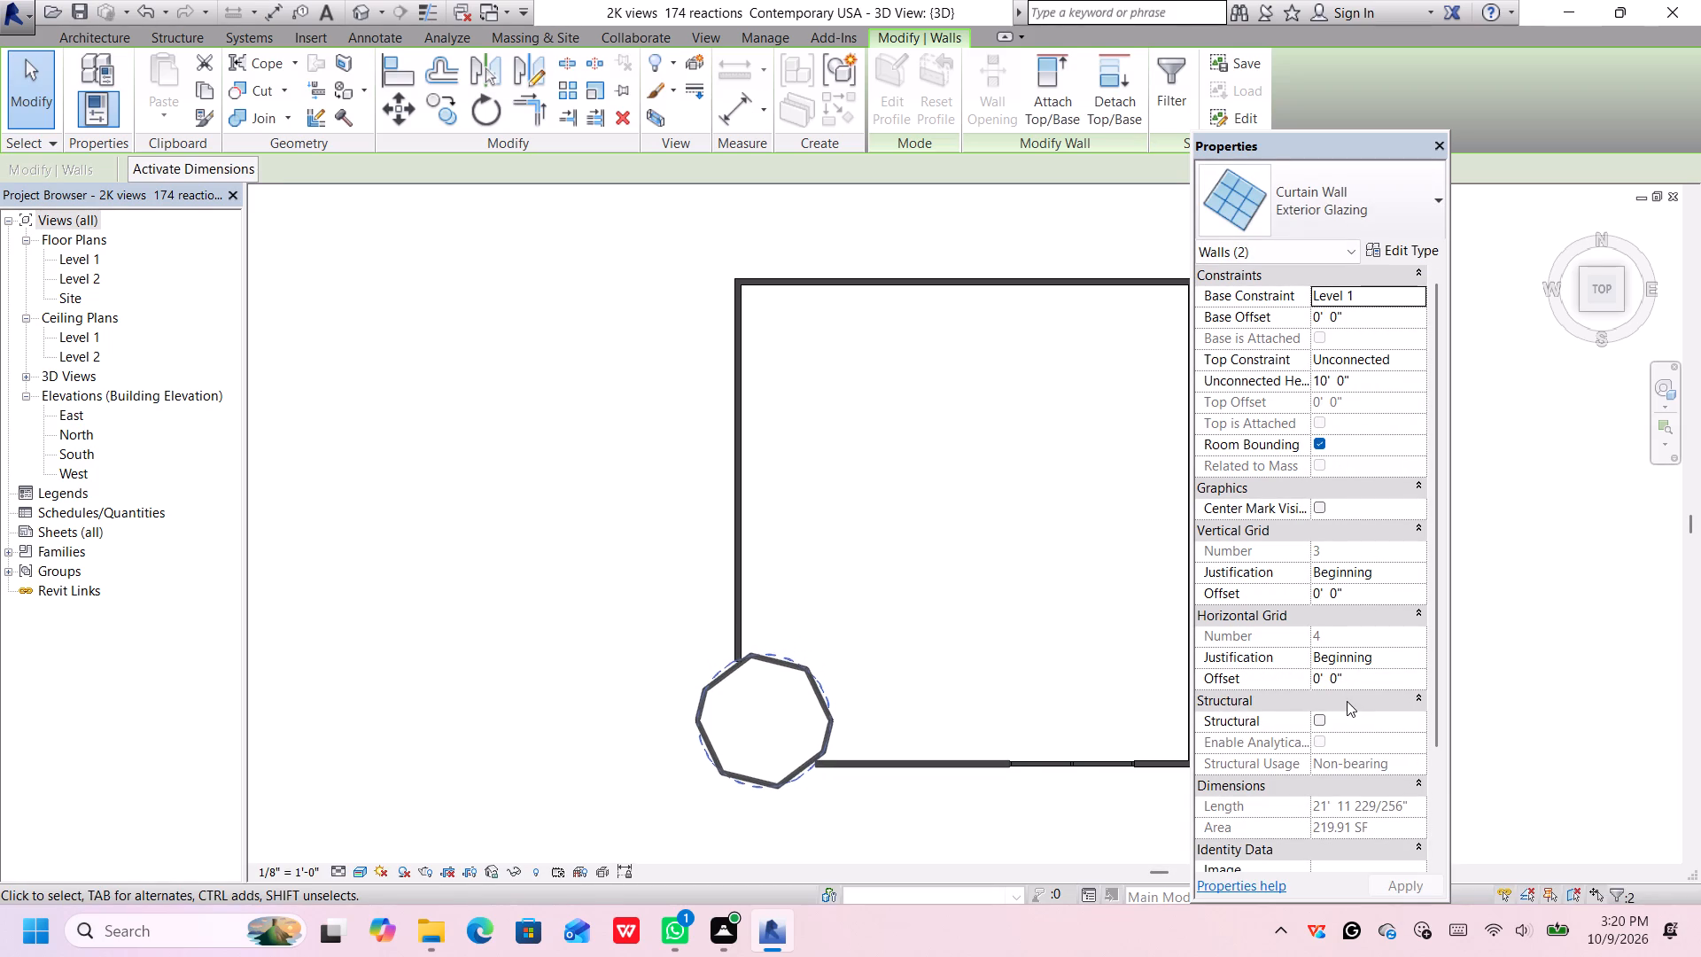
pyautogui.press('Down')
pyautogui.press('Left')
pyautogui.press('Left')
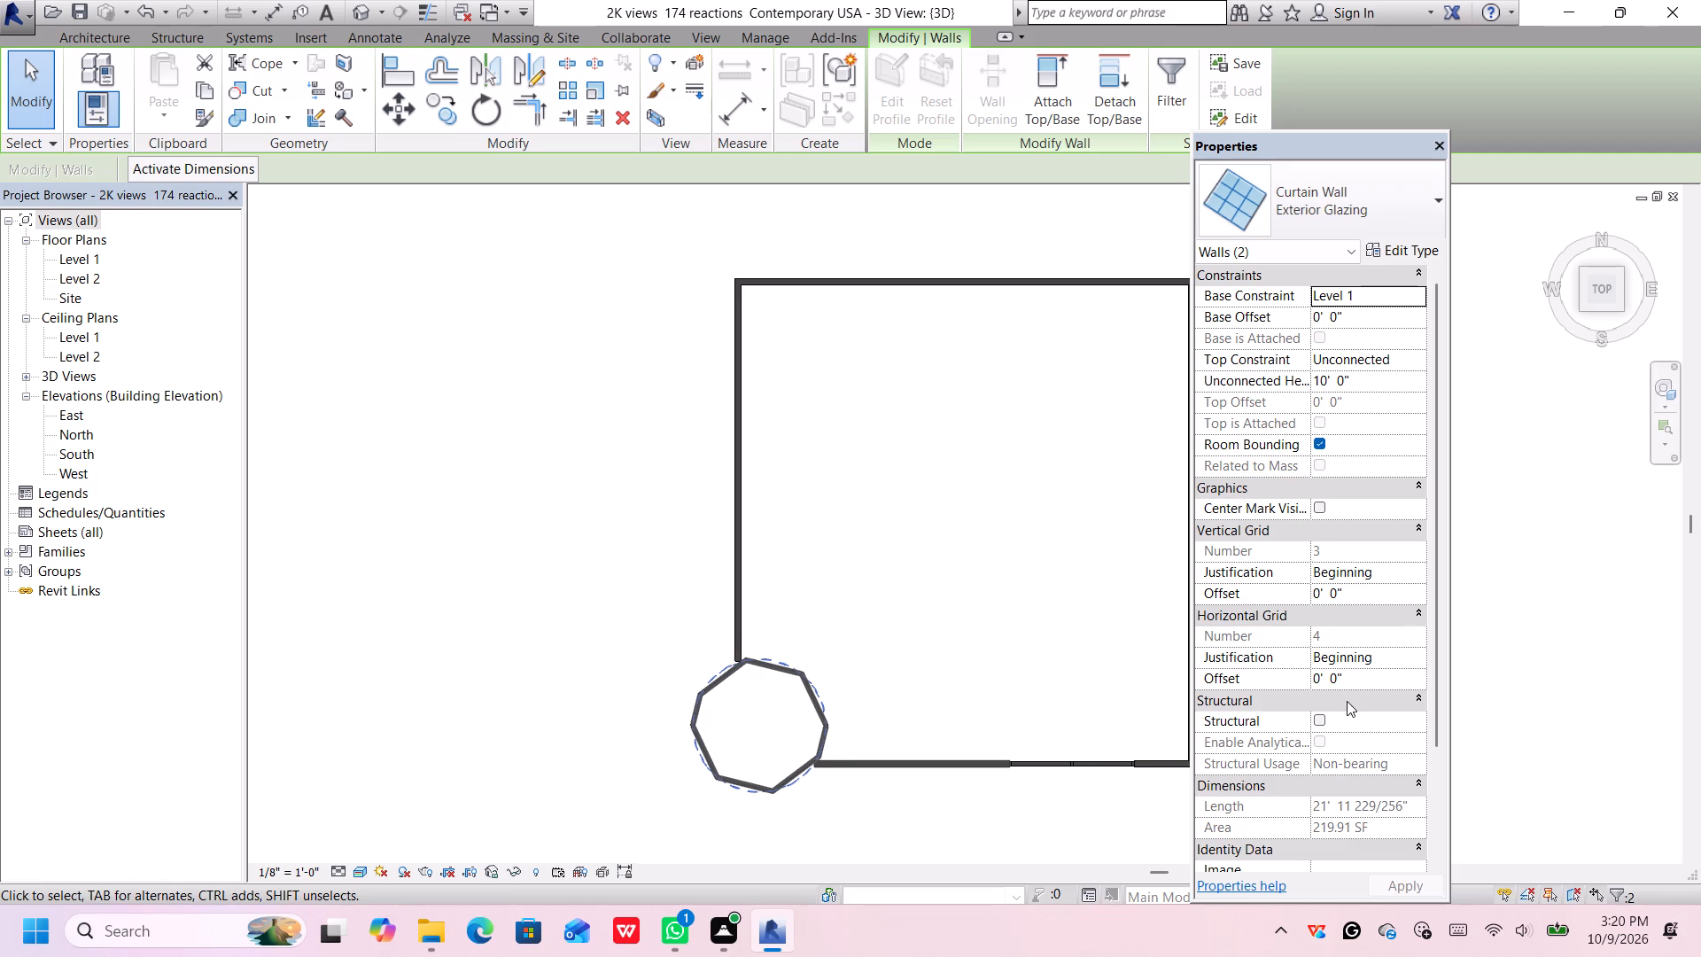
pyautogui.press('Down')
pyautogui.press('Left')
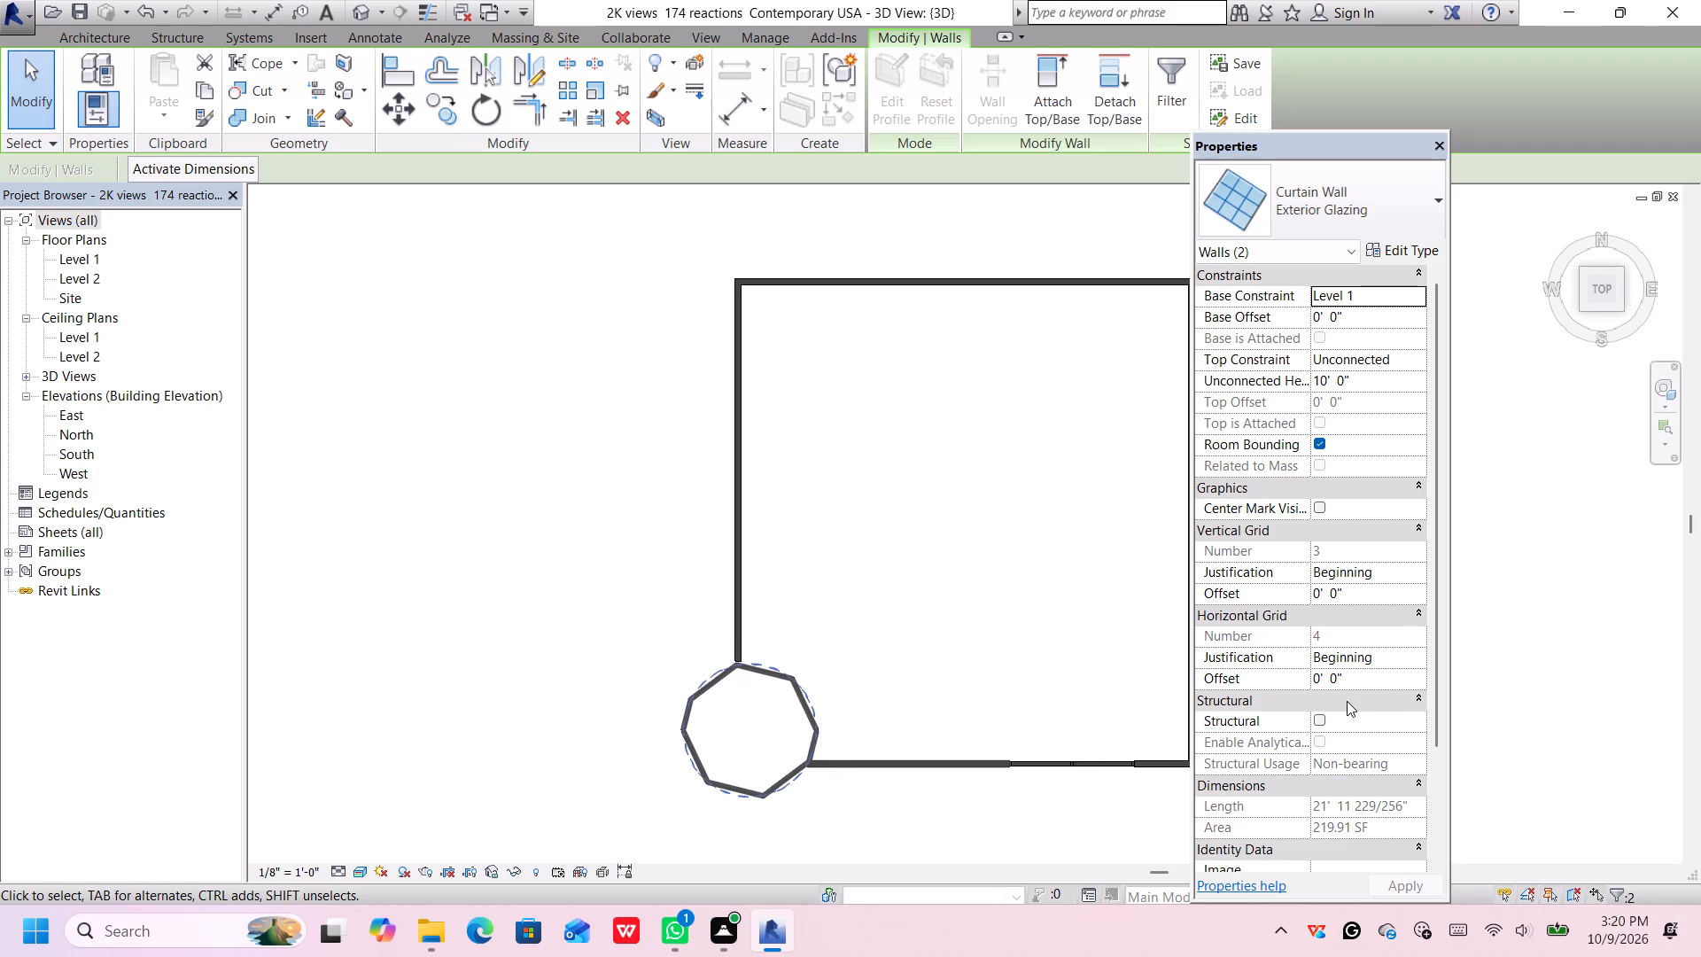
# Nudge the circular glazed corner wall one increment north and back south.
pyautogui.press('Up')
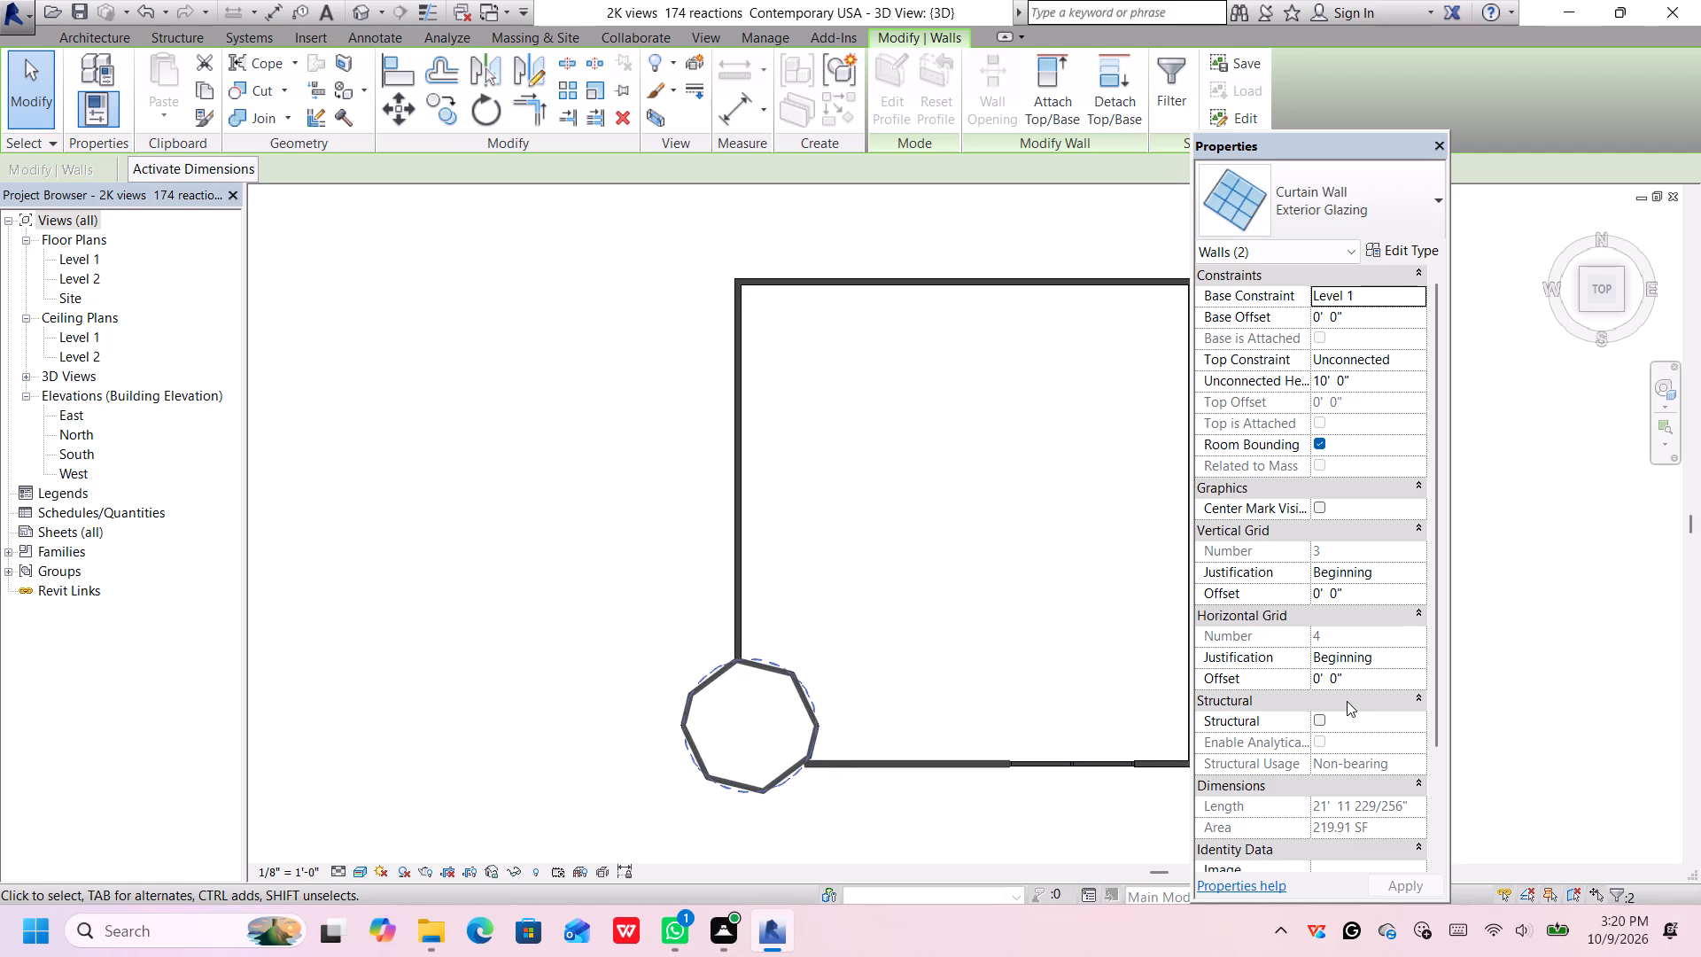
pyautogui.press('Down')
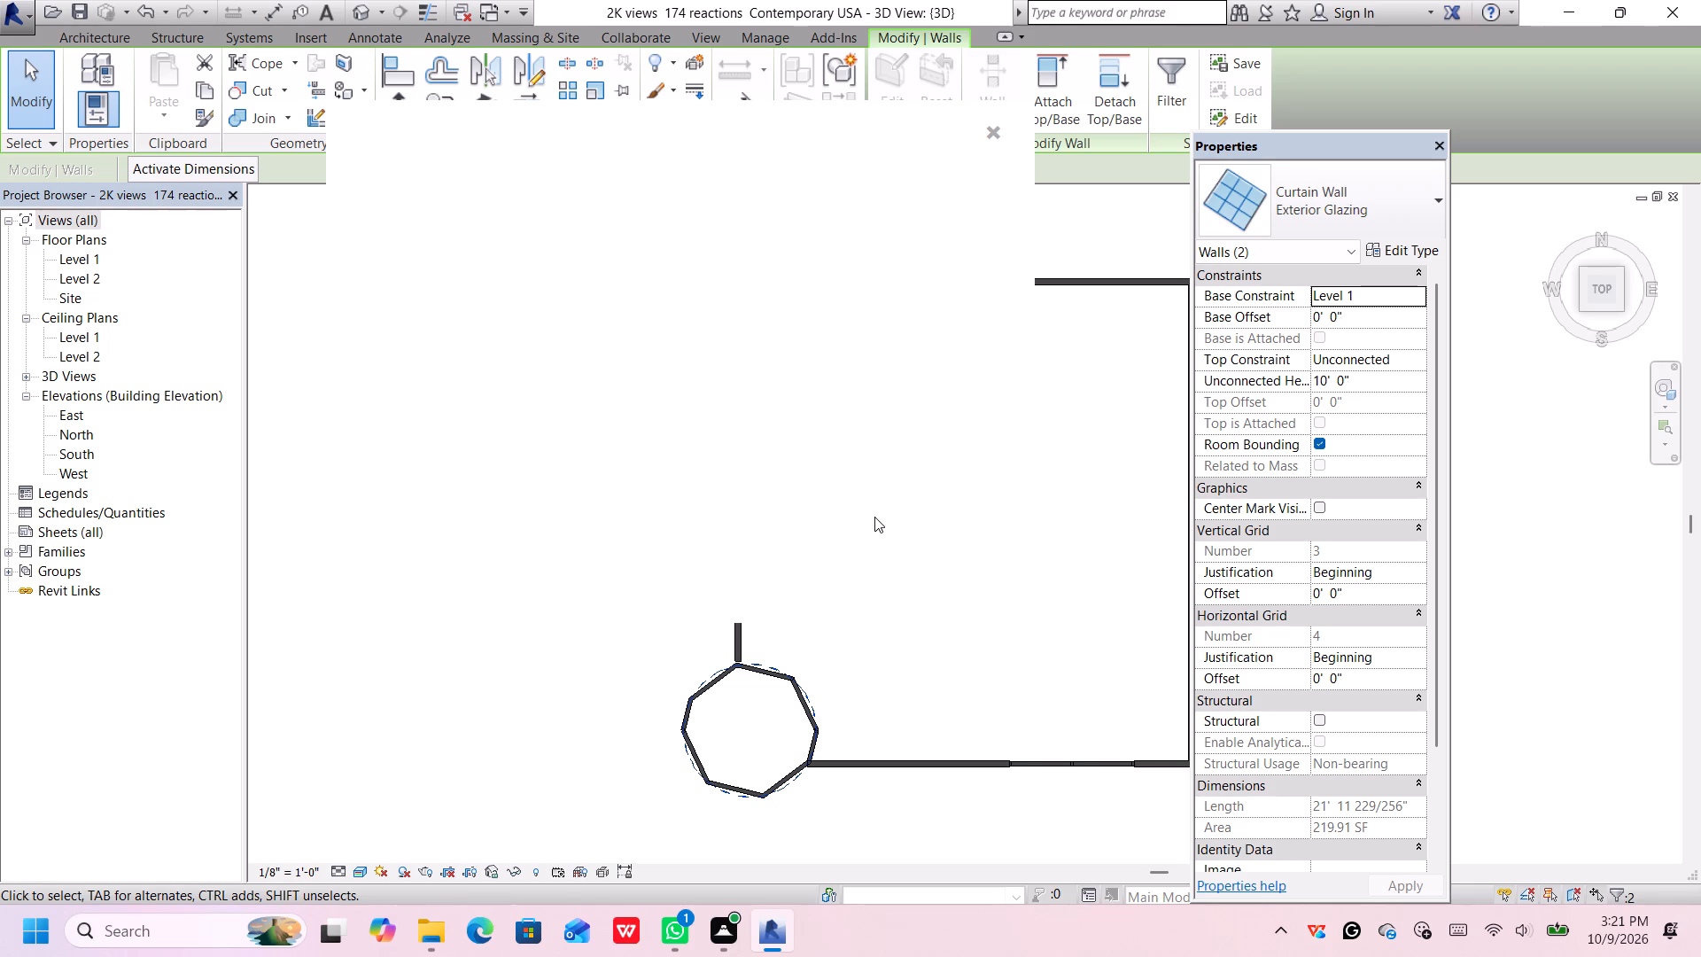
# Open the type properties of the Exterior Glazing curtain wall and close them without changes.
pyautogui.click(992, 127)
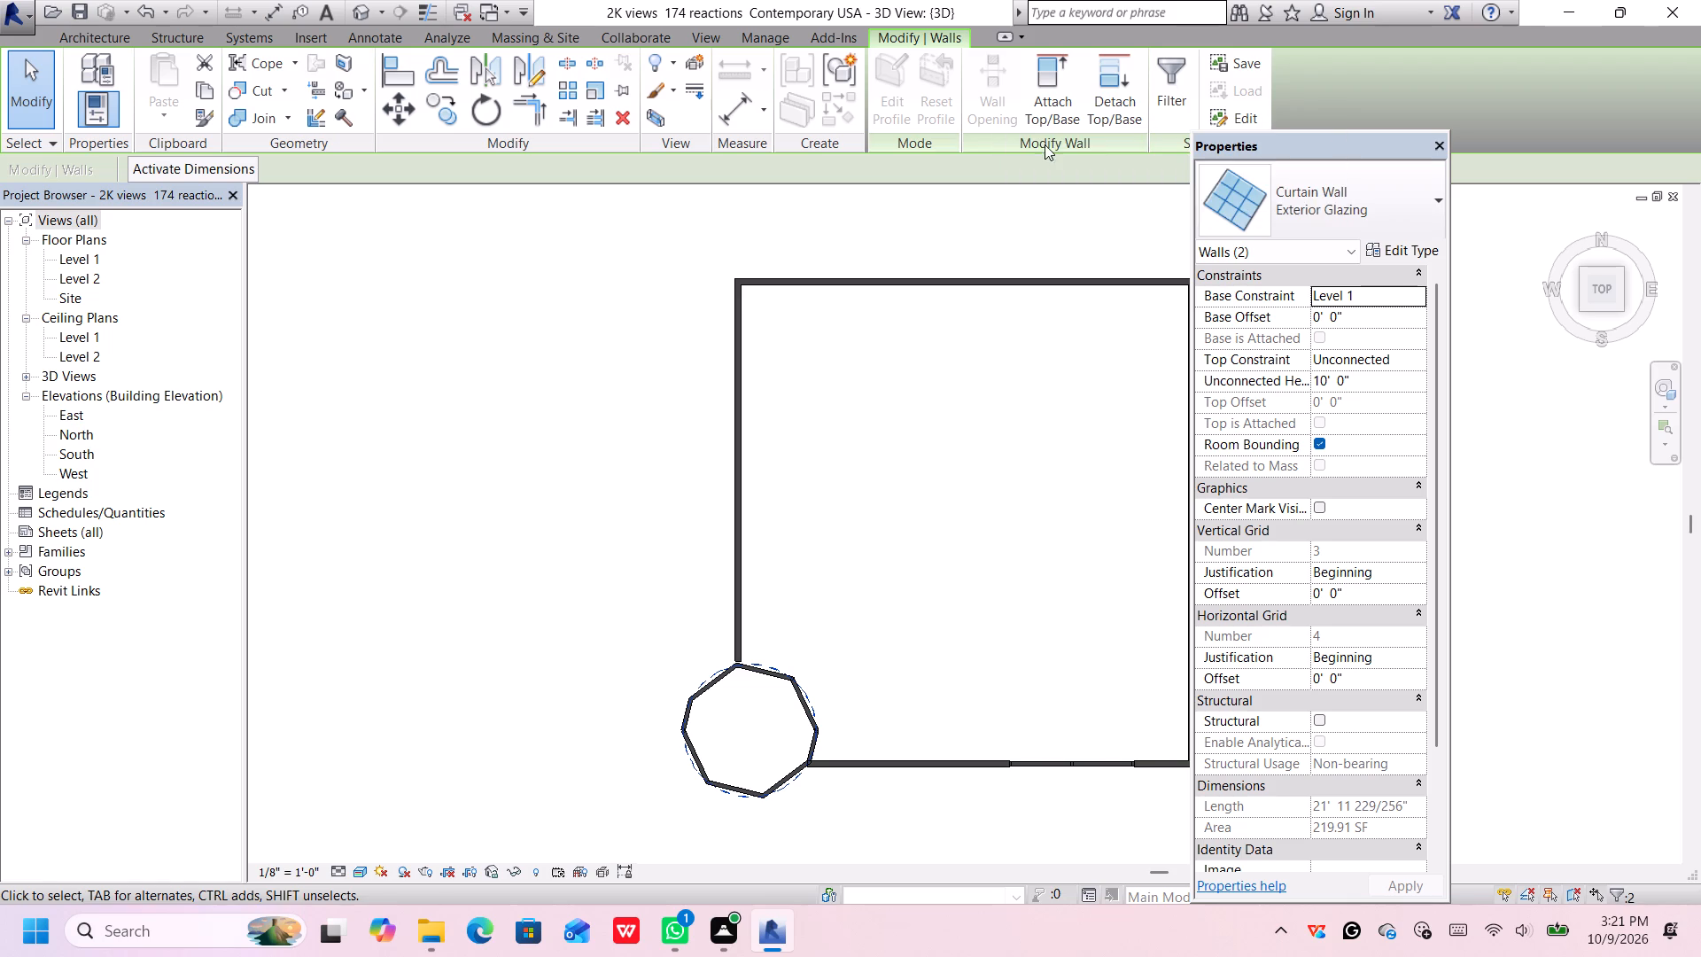
pyautogui.click(1410, 250)
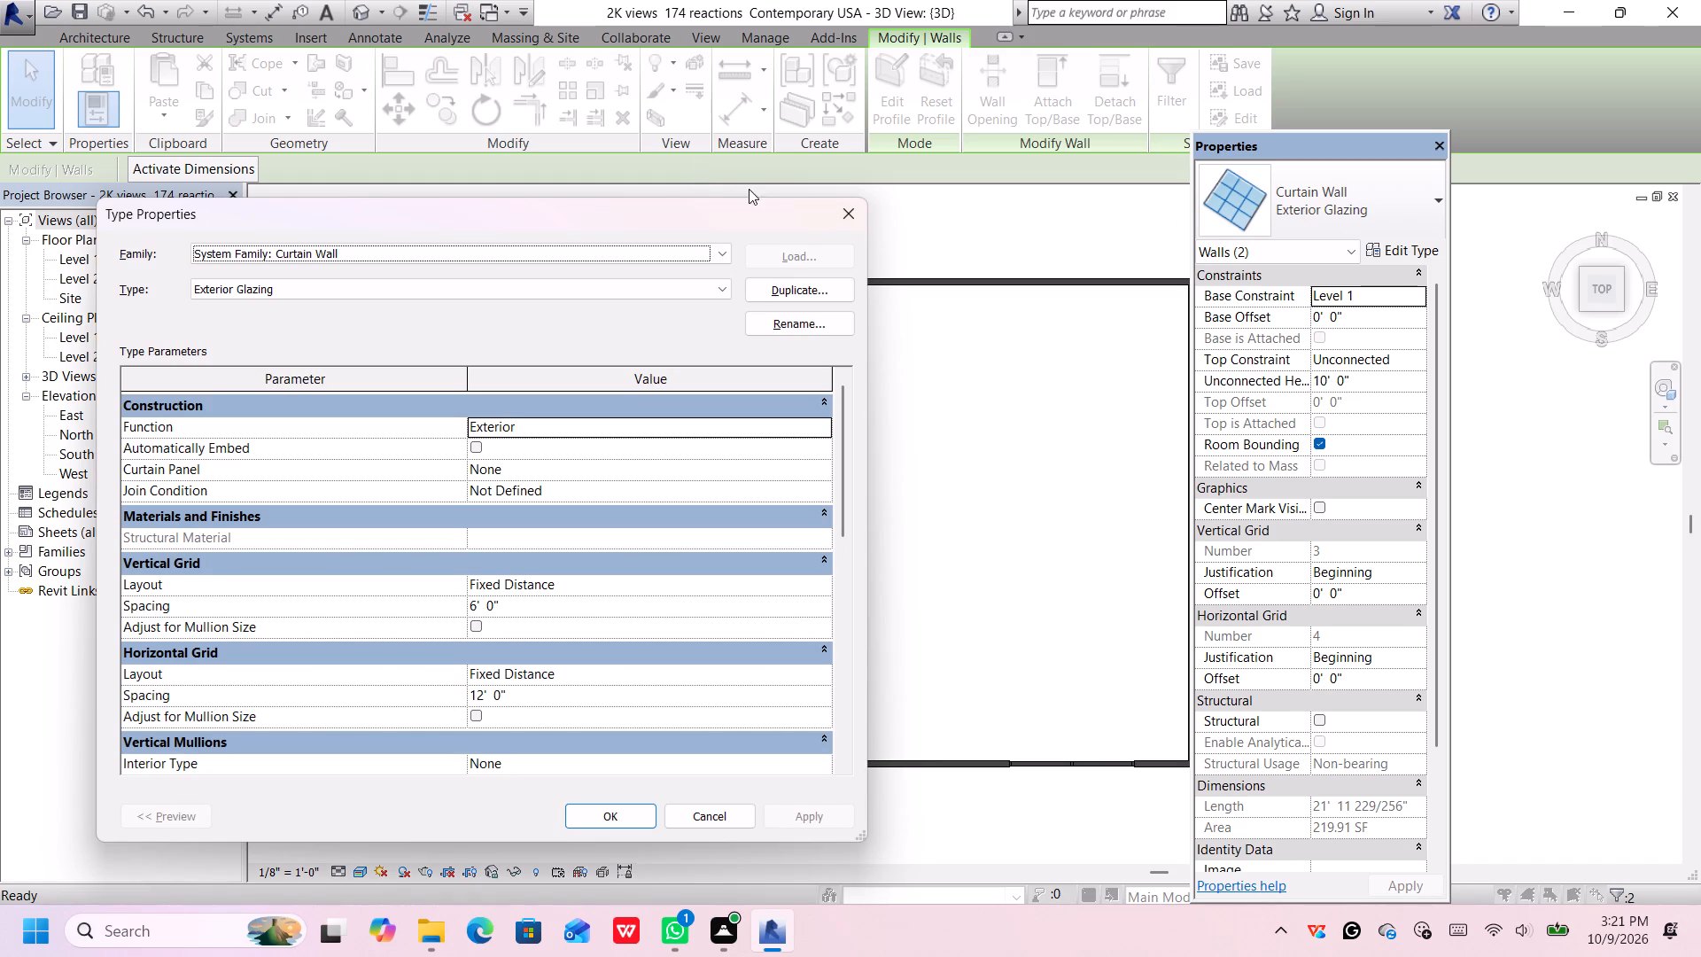
pyautogui.click(840, 223)
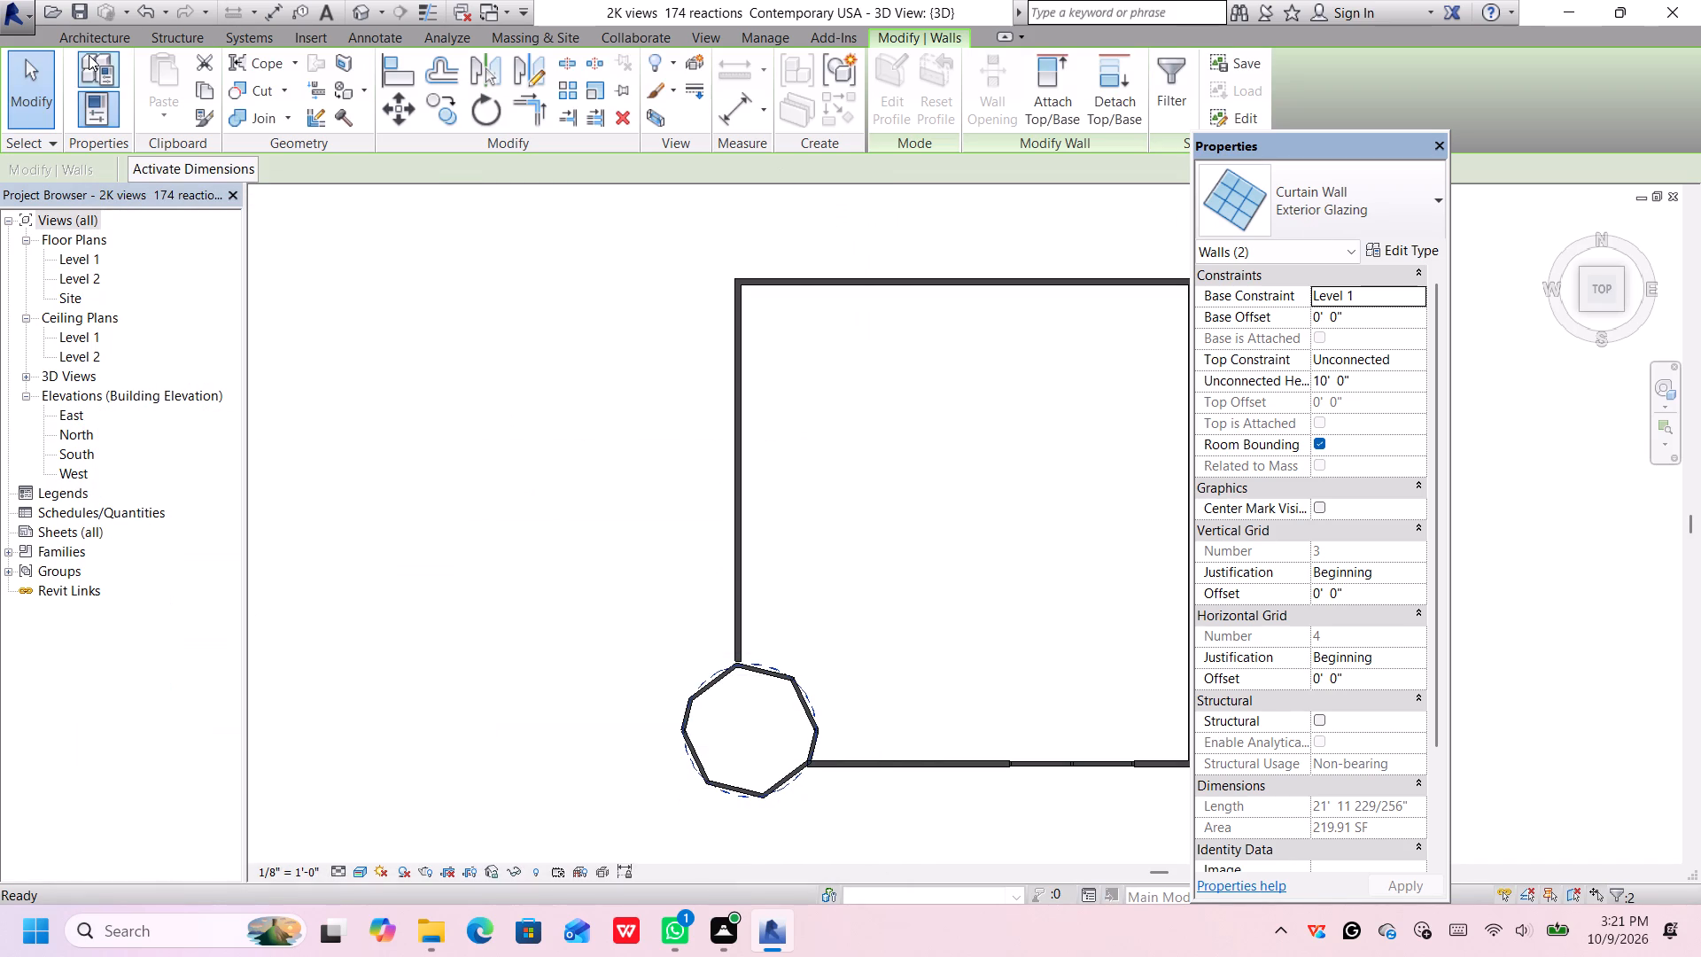
# Add vertical all-segments curtain grid lines at the midpoints of the two front panels of the circular glazed wall.
pyautogui.click(102, 36)
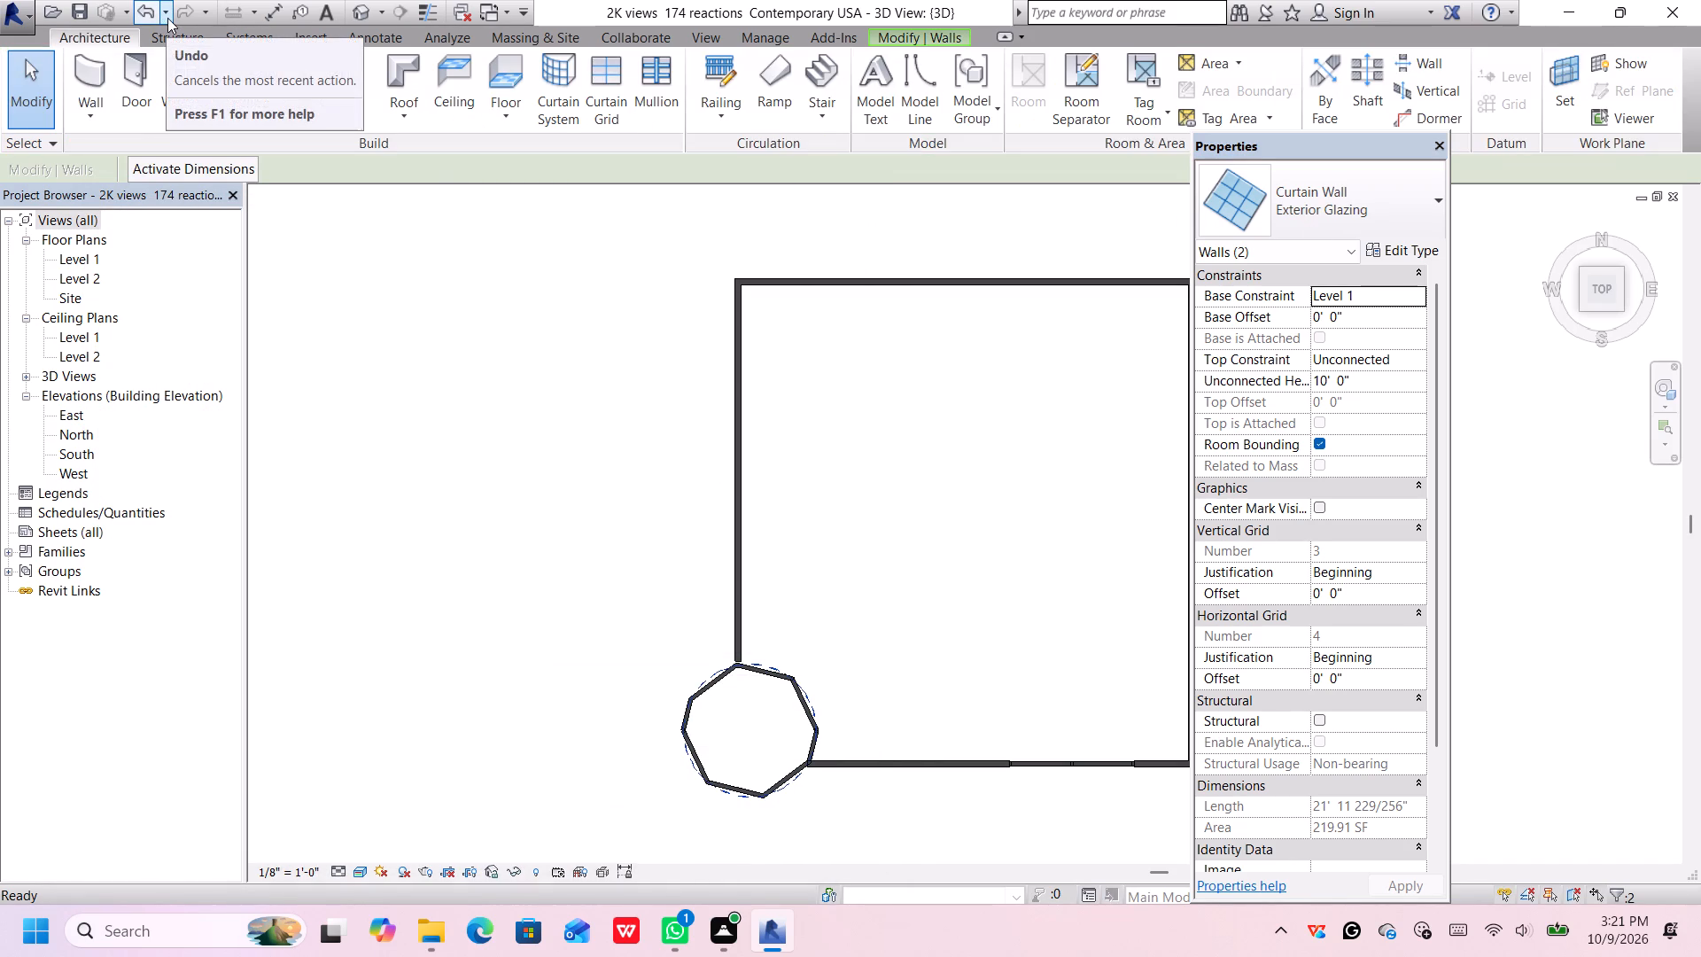
pyautogui.click(612, 105)
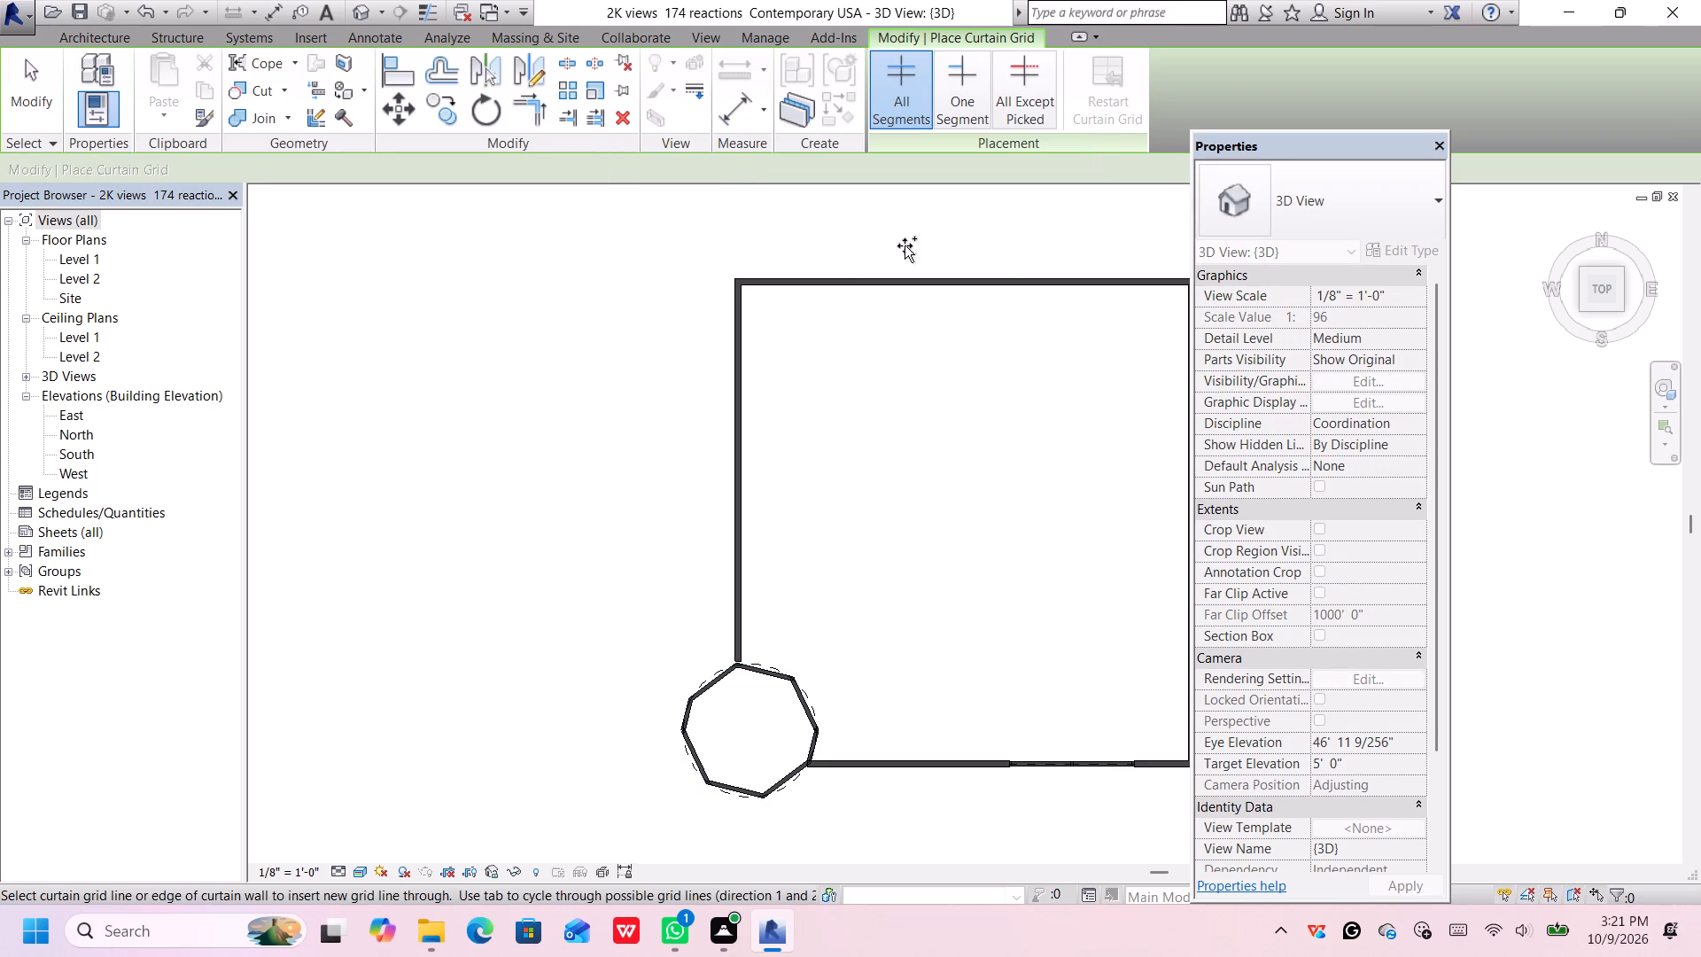
pyautogui.click(1582, 311)
pyautogui.moveTo(1028, 527); pyautogui.dragTo(897, 405, button='middle')
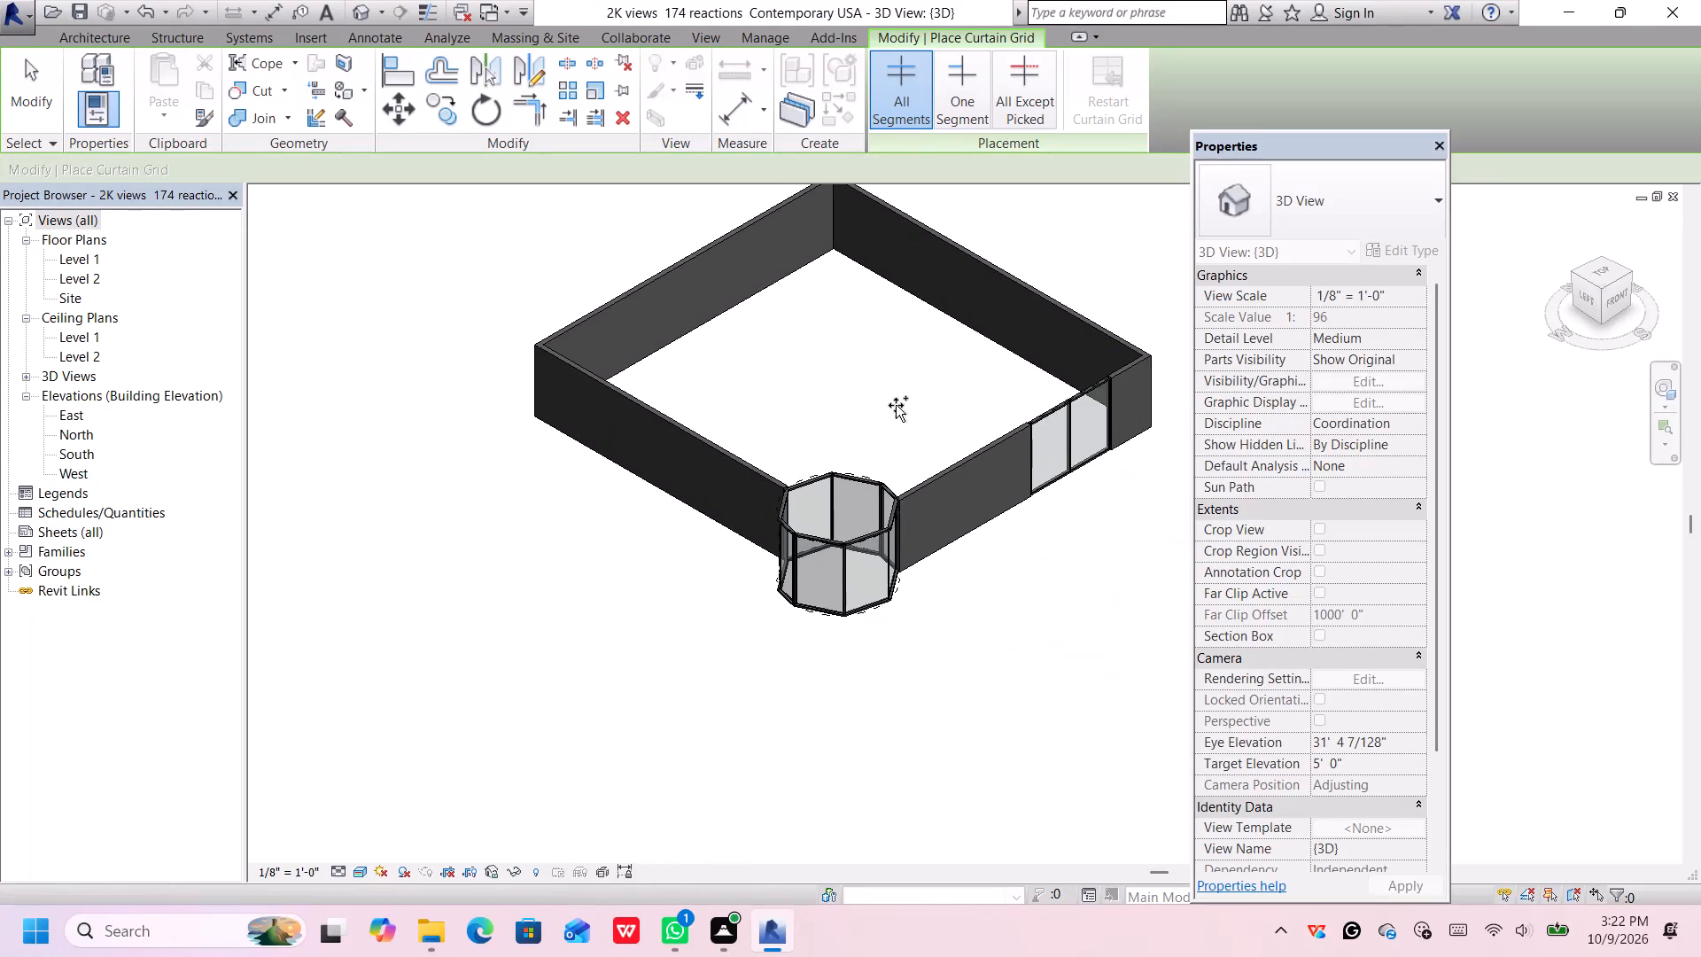
pyautogui.scroll(8, 889, 526)
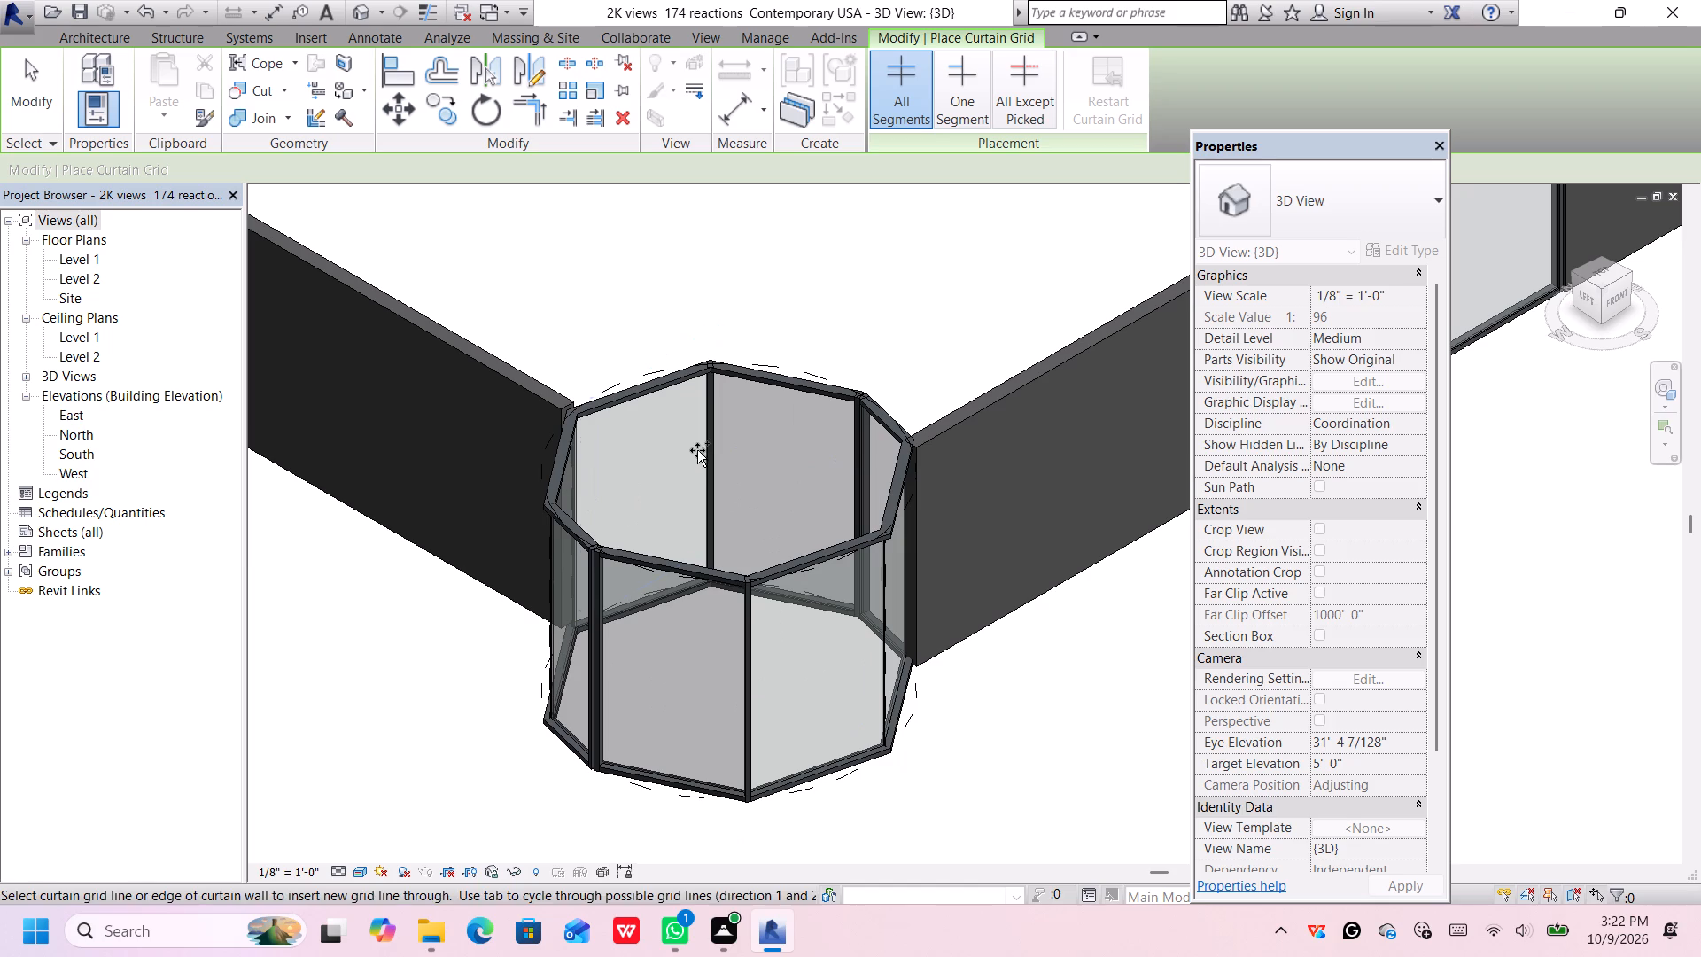
pyautogui.click(970, 68)
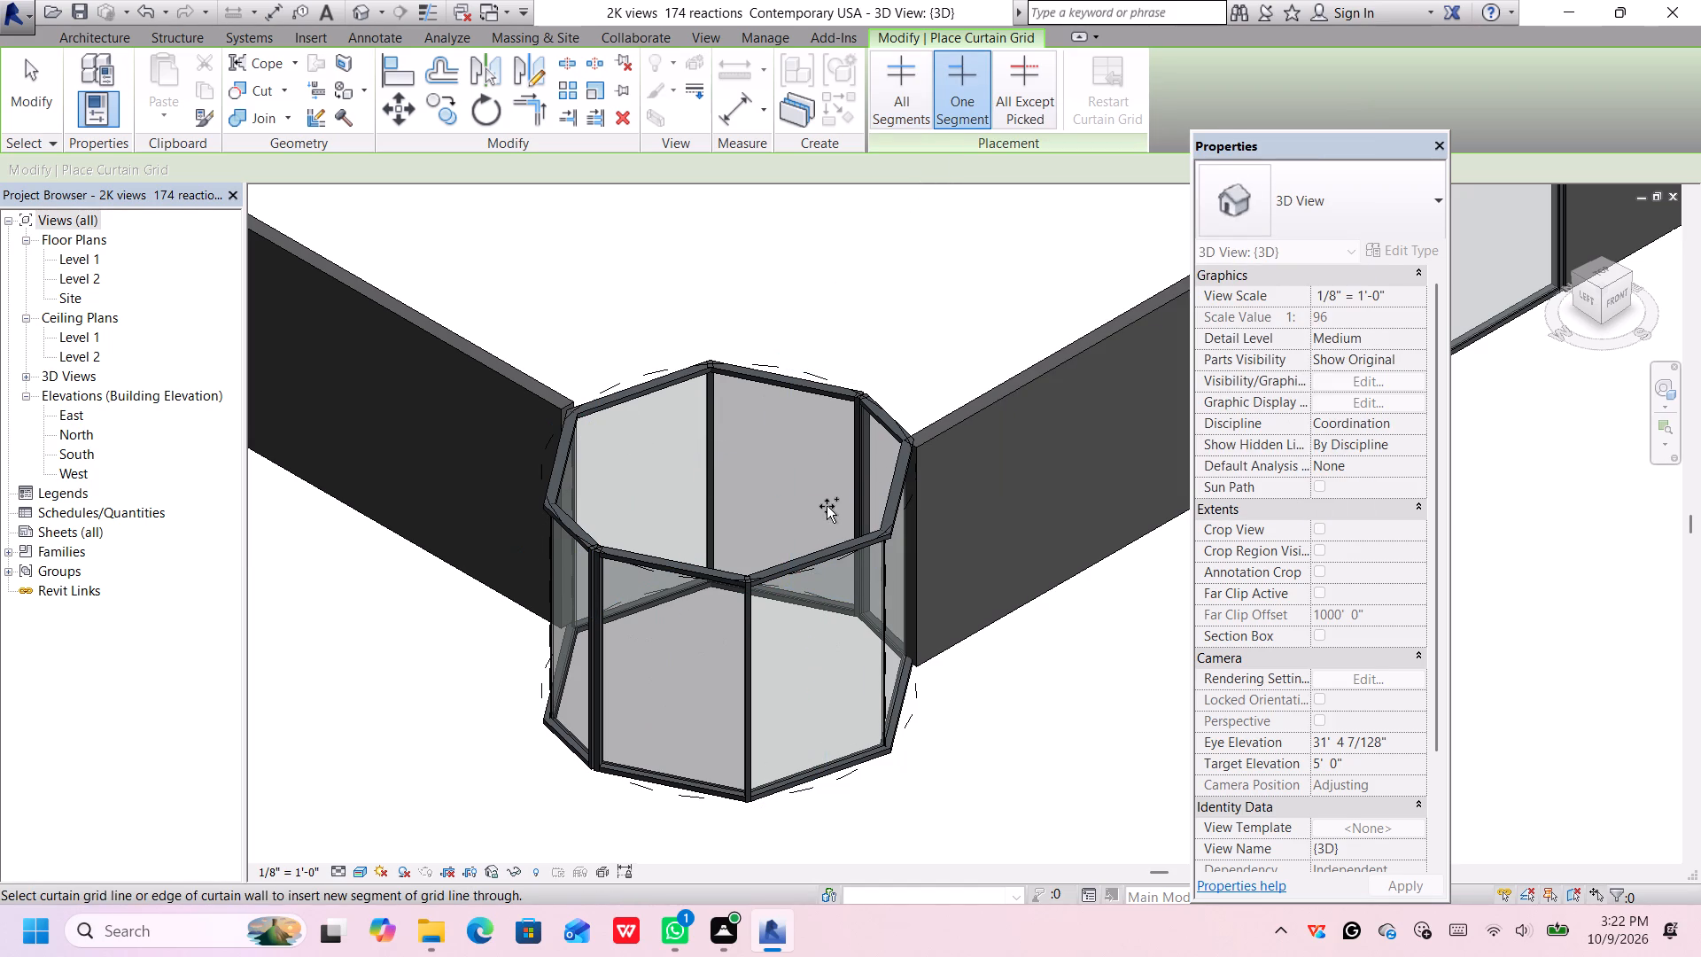
pyautogui.click(895, 99)
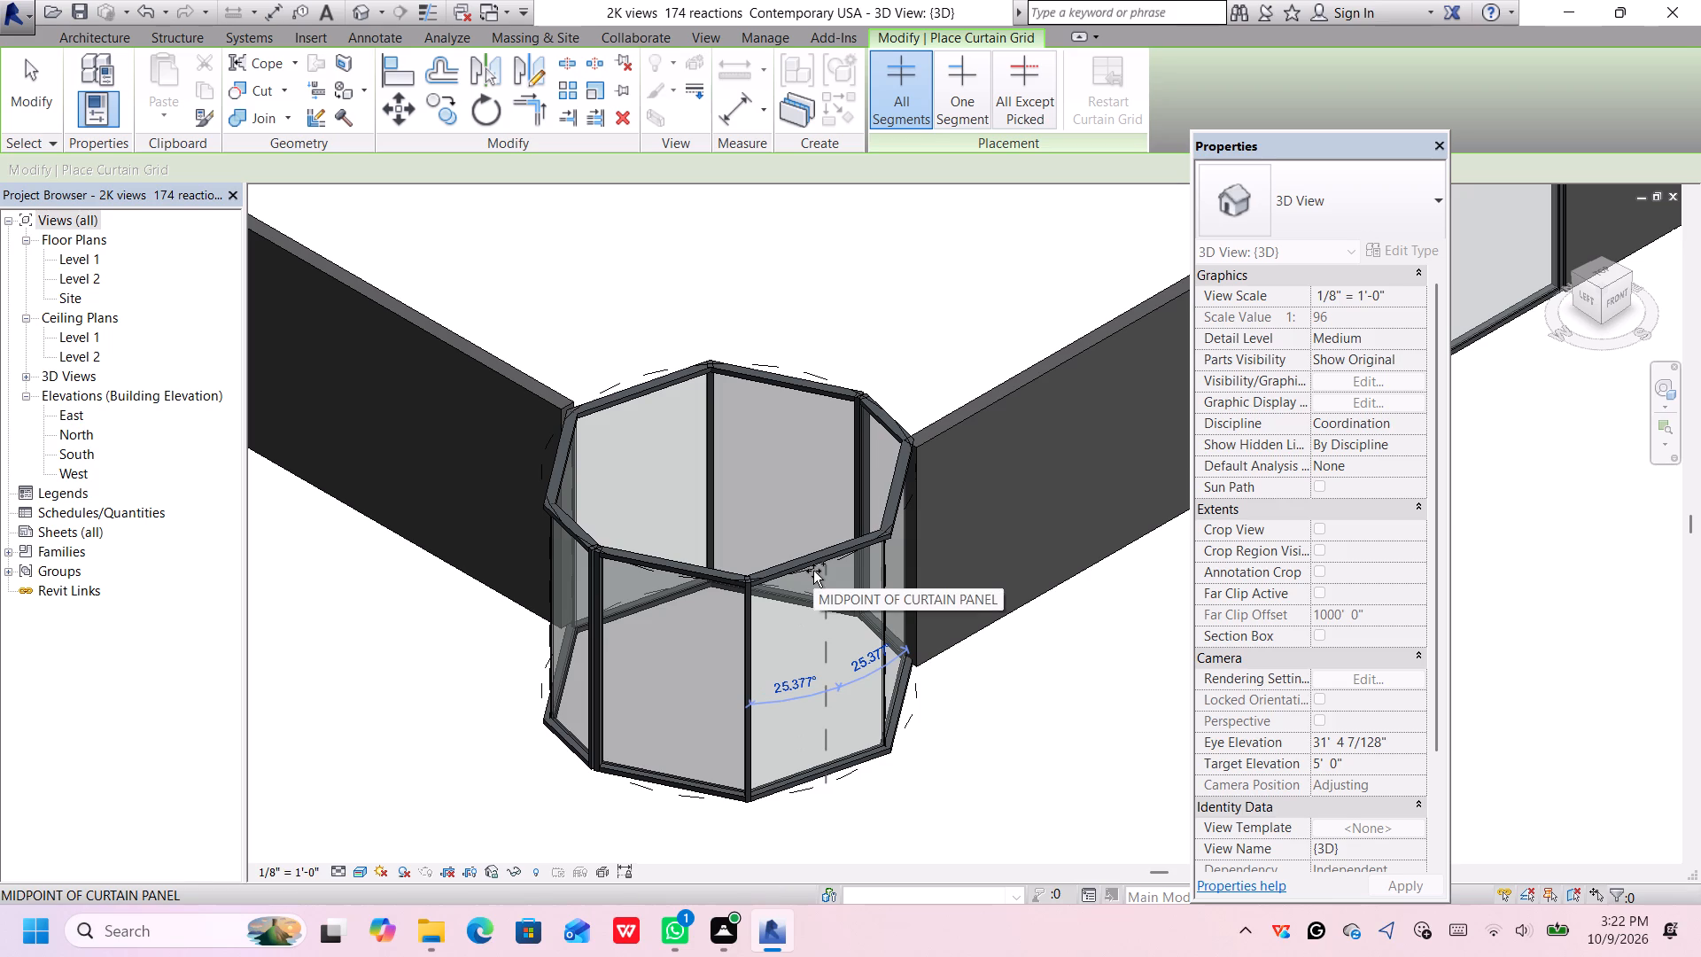
pyautogui.click(813, 571)
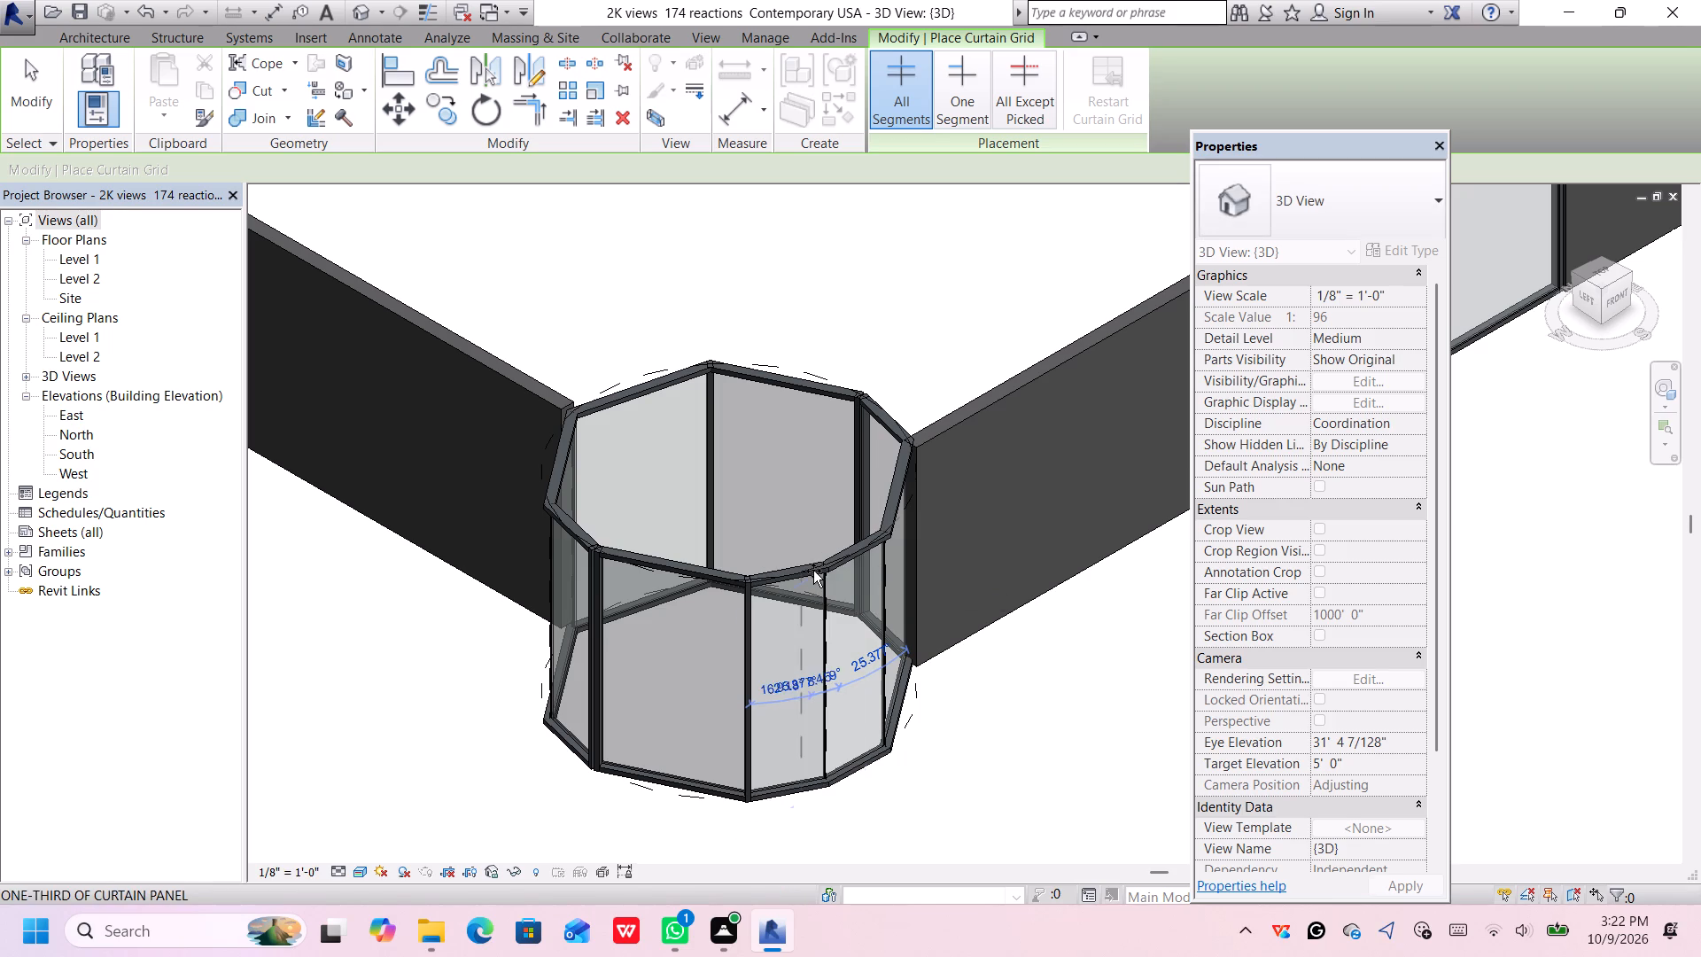
pyautogui.click(672, 583)
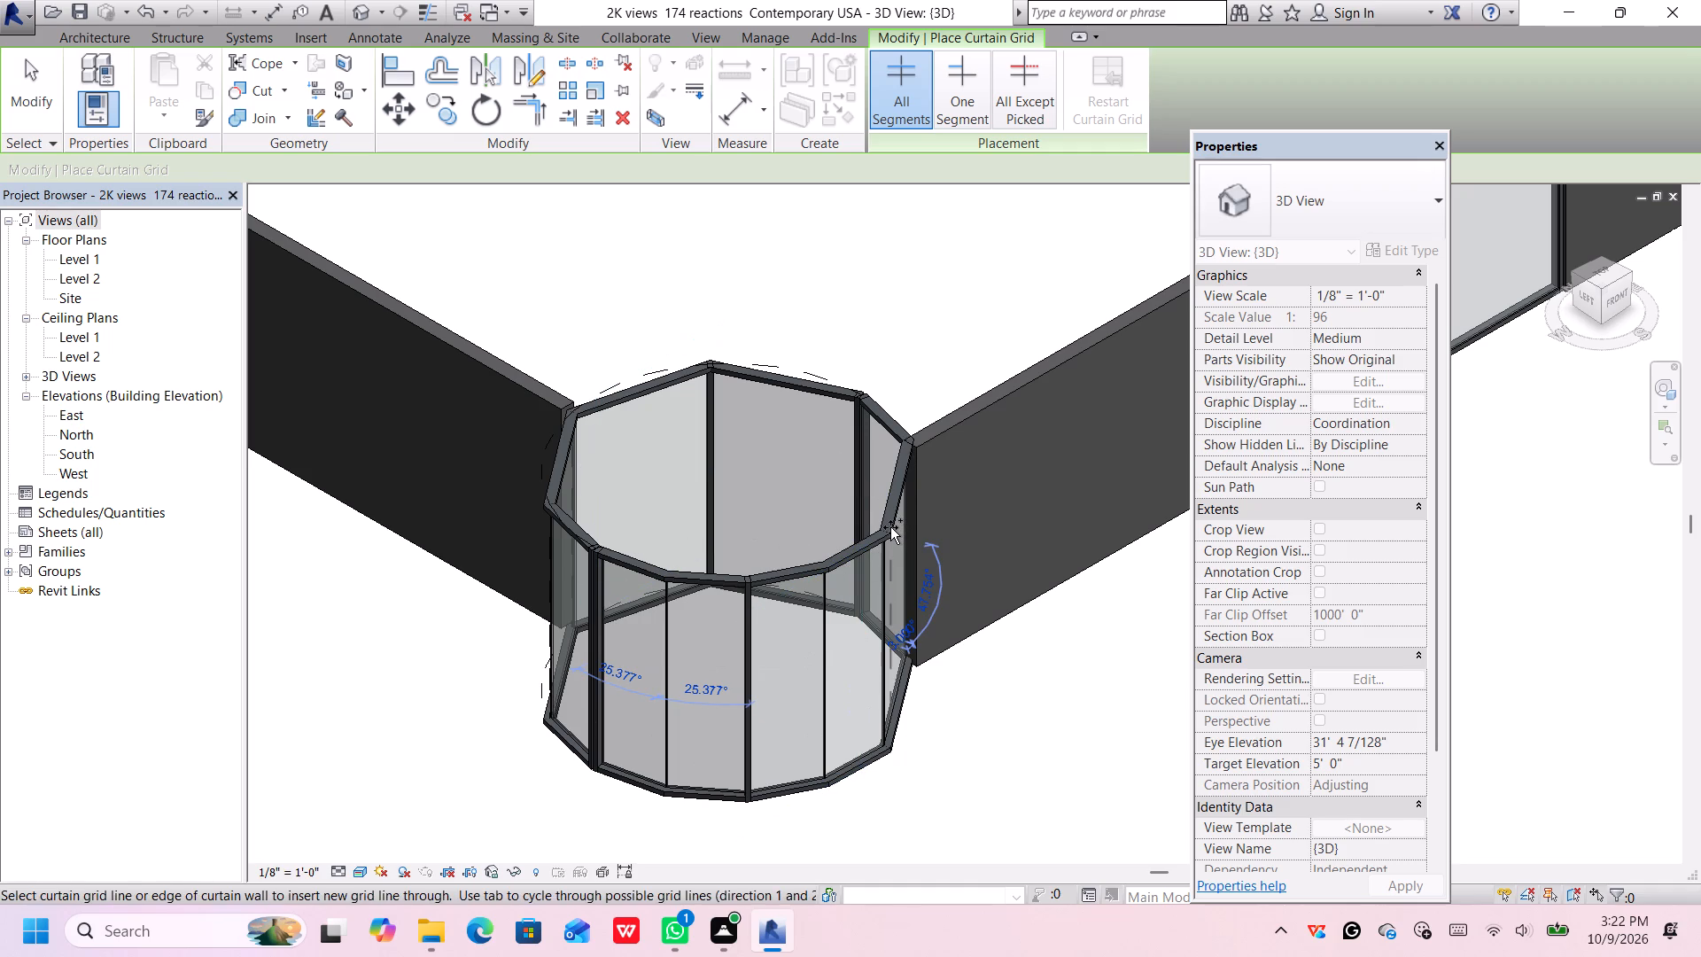
pyautogui.scroll(1, 890, 527)
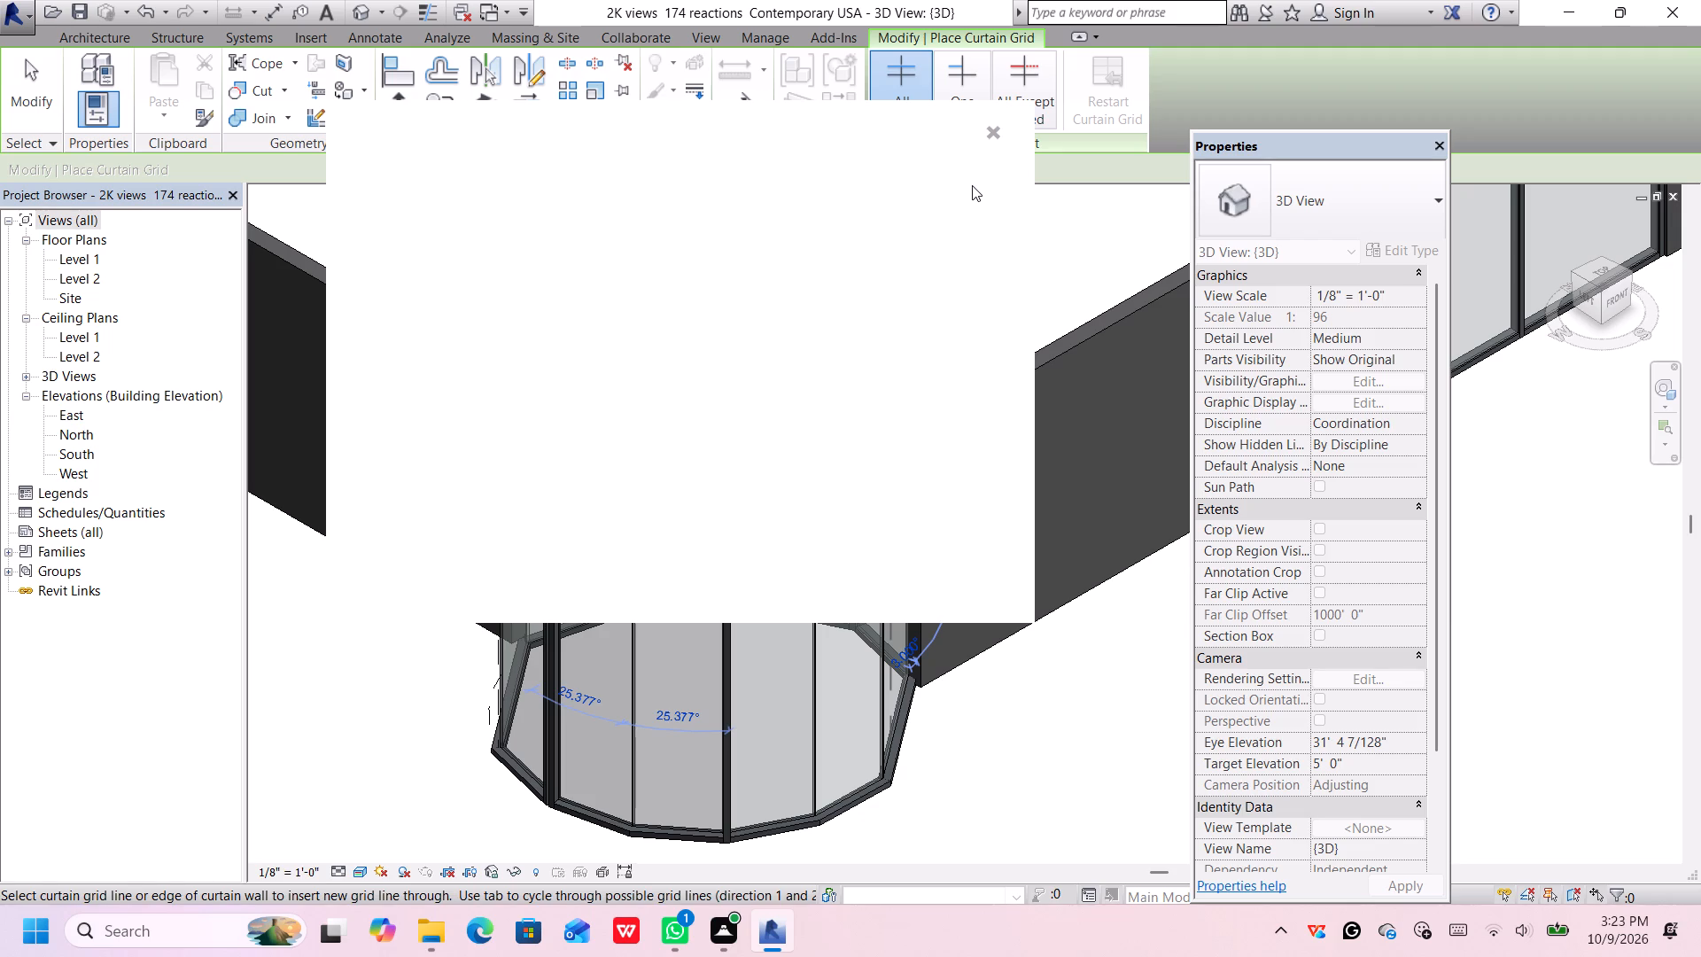
pyautogui.click(993, 135)
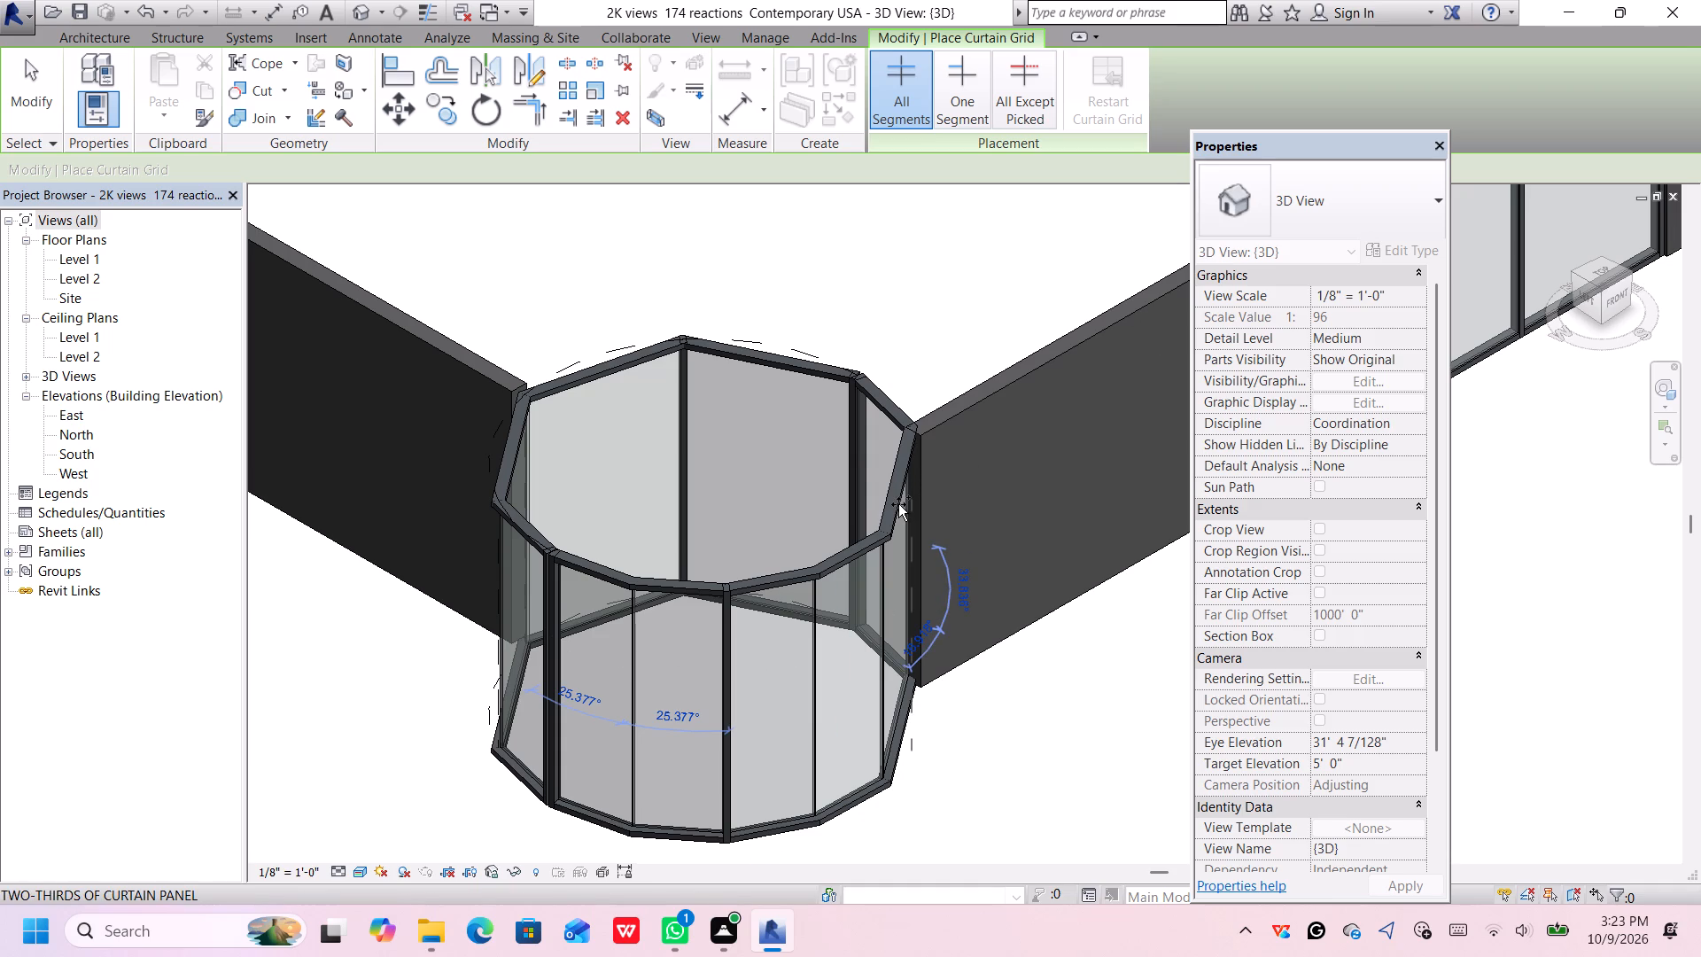
pyautogui.press('less')
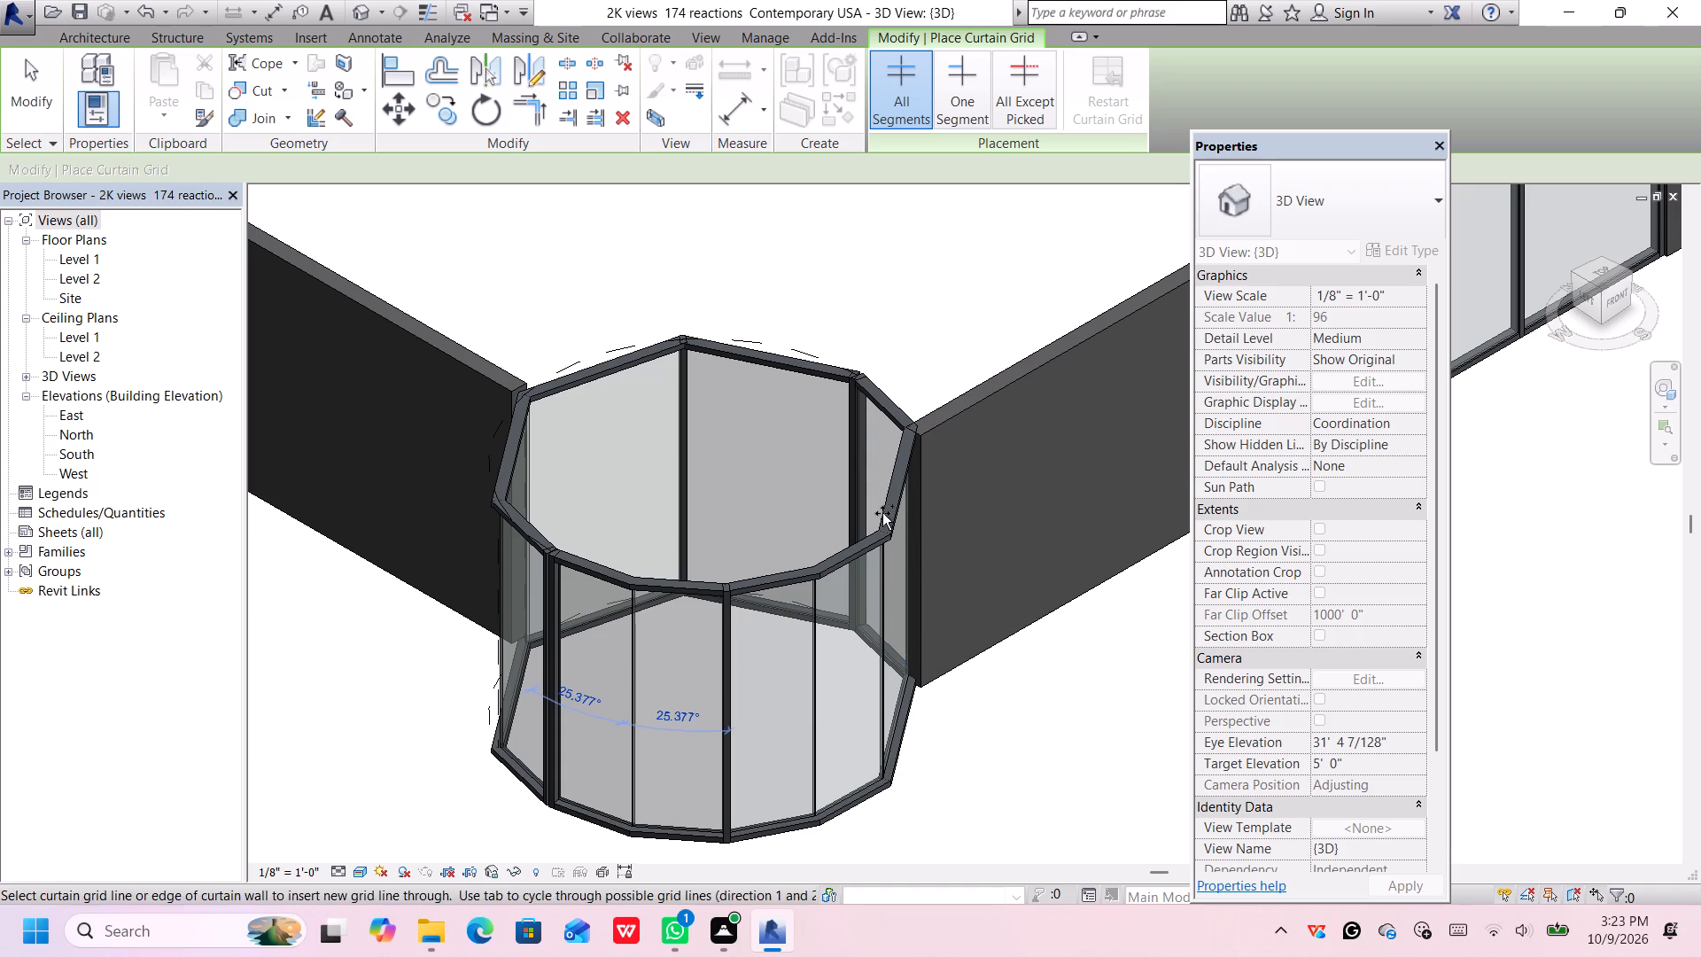
pyautogui.press('less')
pyautogui.press('Escape')
pyautogui.press('Escape')
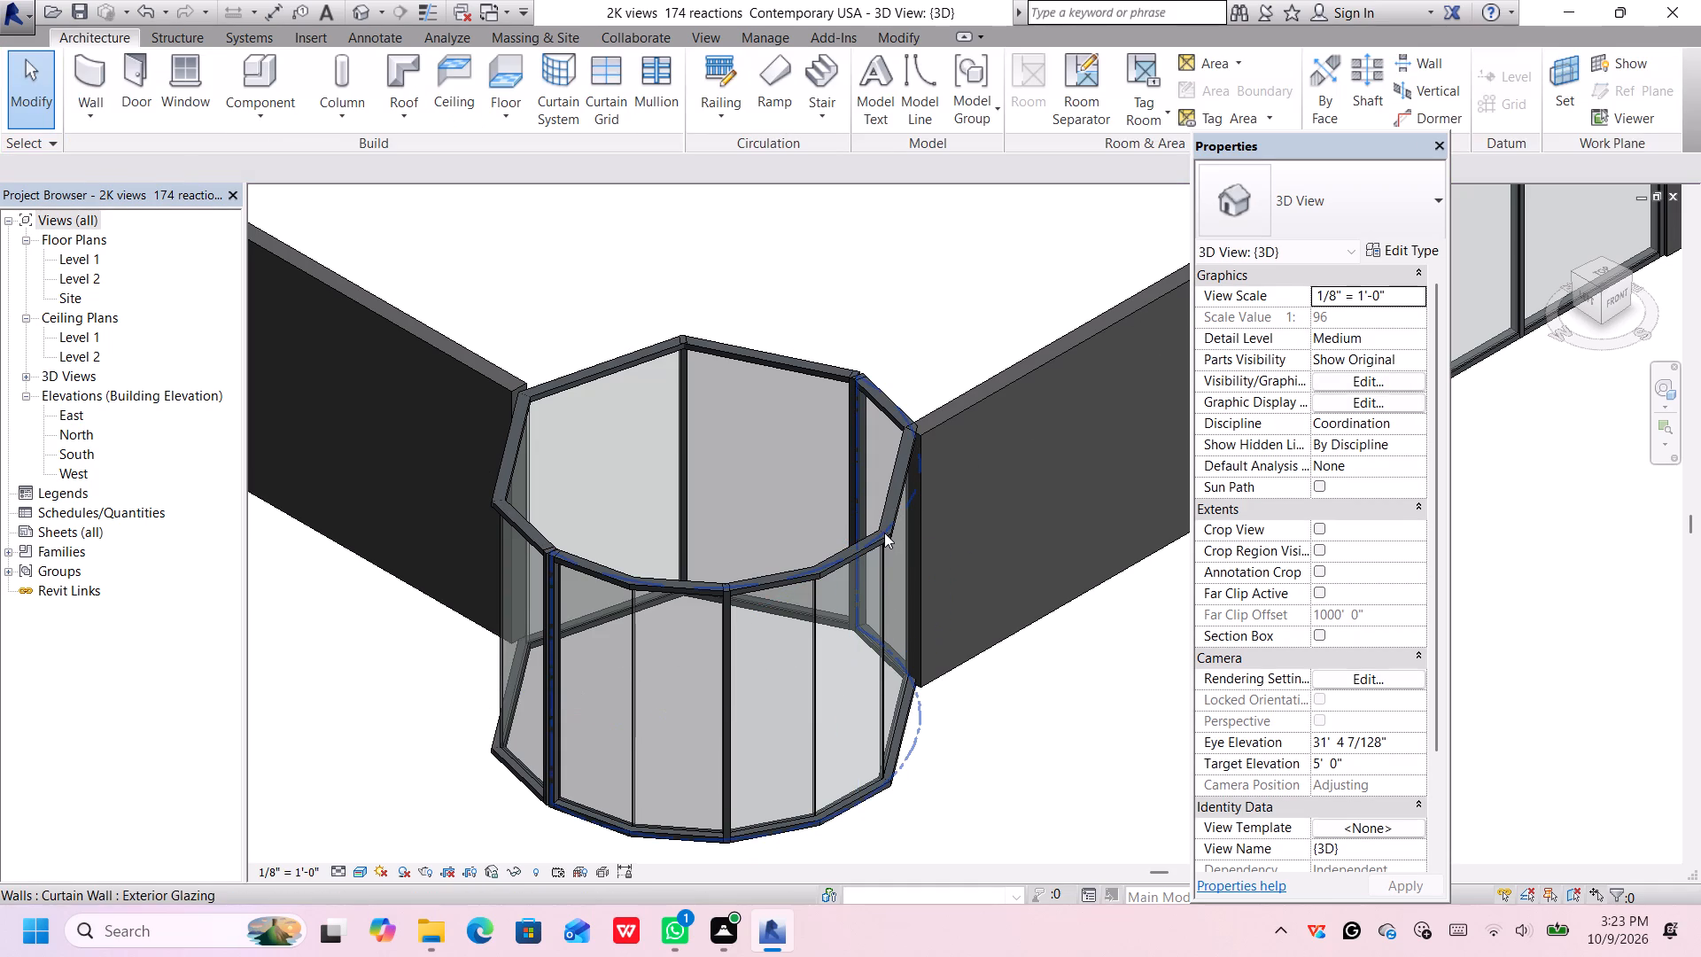
# Change both halves of the circular corner wall to the Curtain Wall 1 type, keeping the existing gridlines.
pyautogui.click(884, 533)
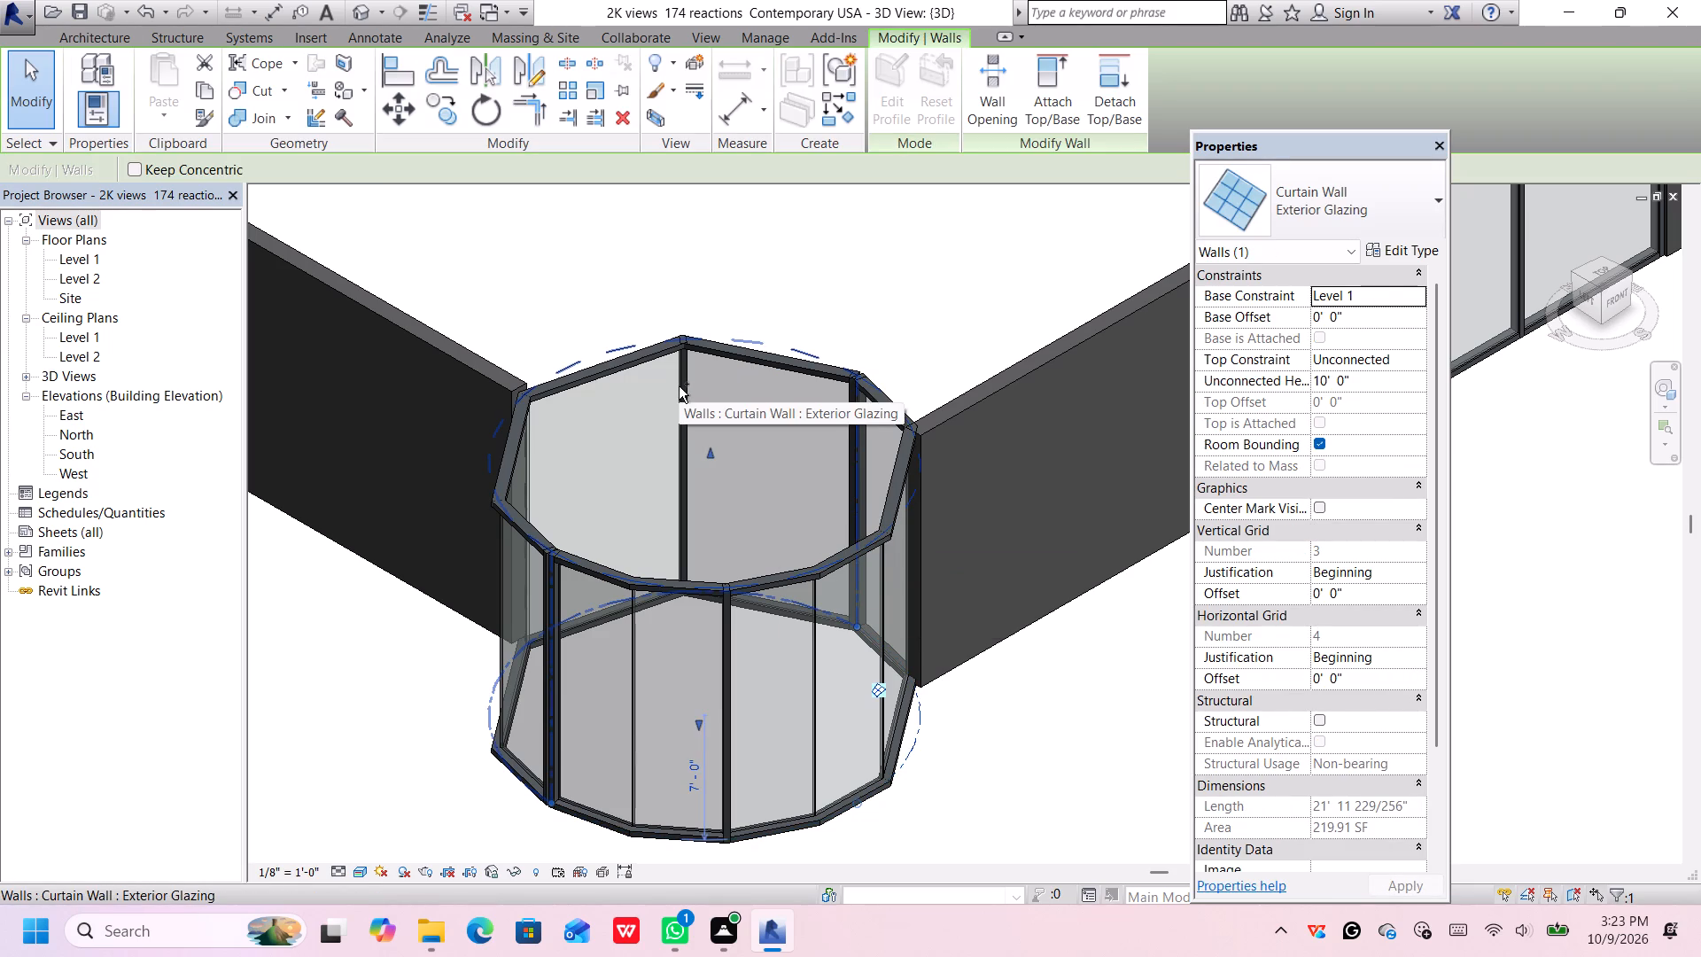
pyautogui.keyDown('ctrl'); pyautogui.click(623, 346); pyautogui.keyUp('ctrl')
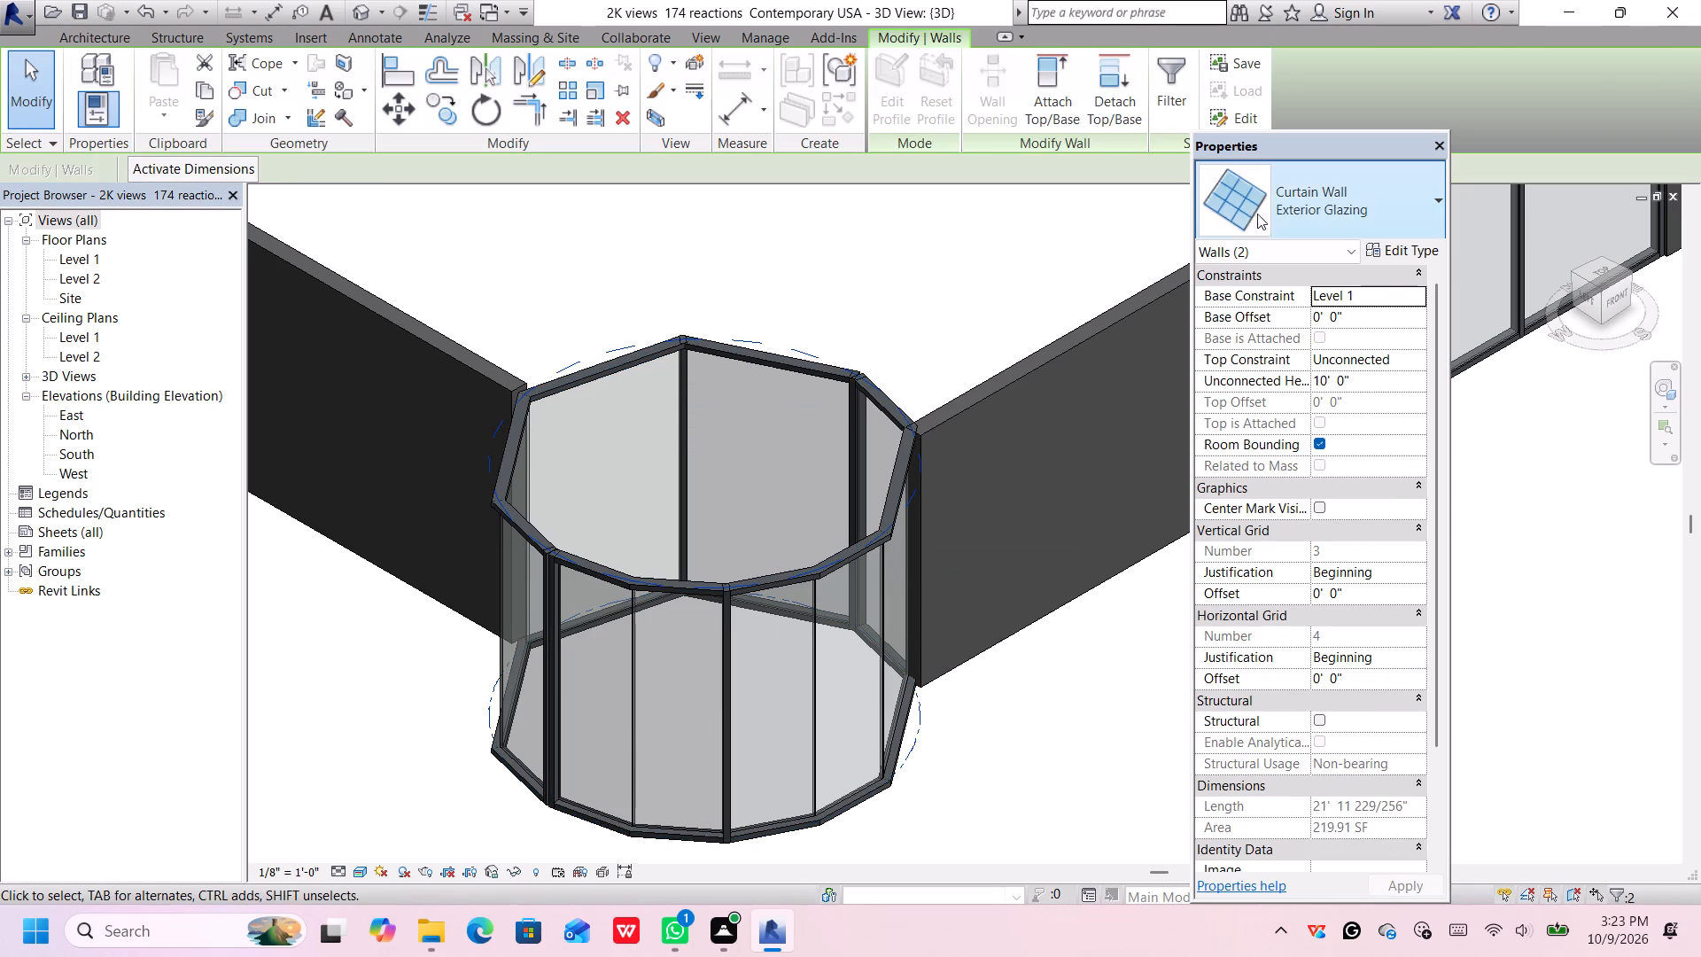
pyautogui.click(1260, 201)
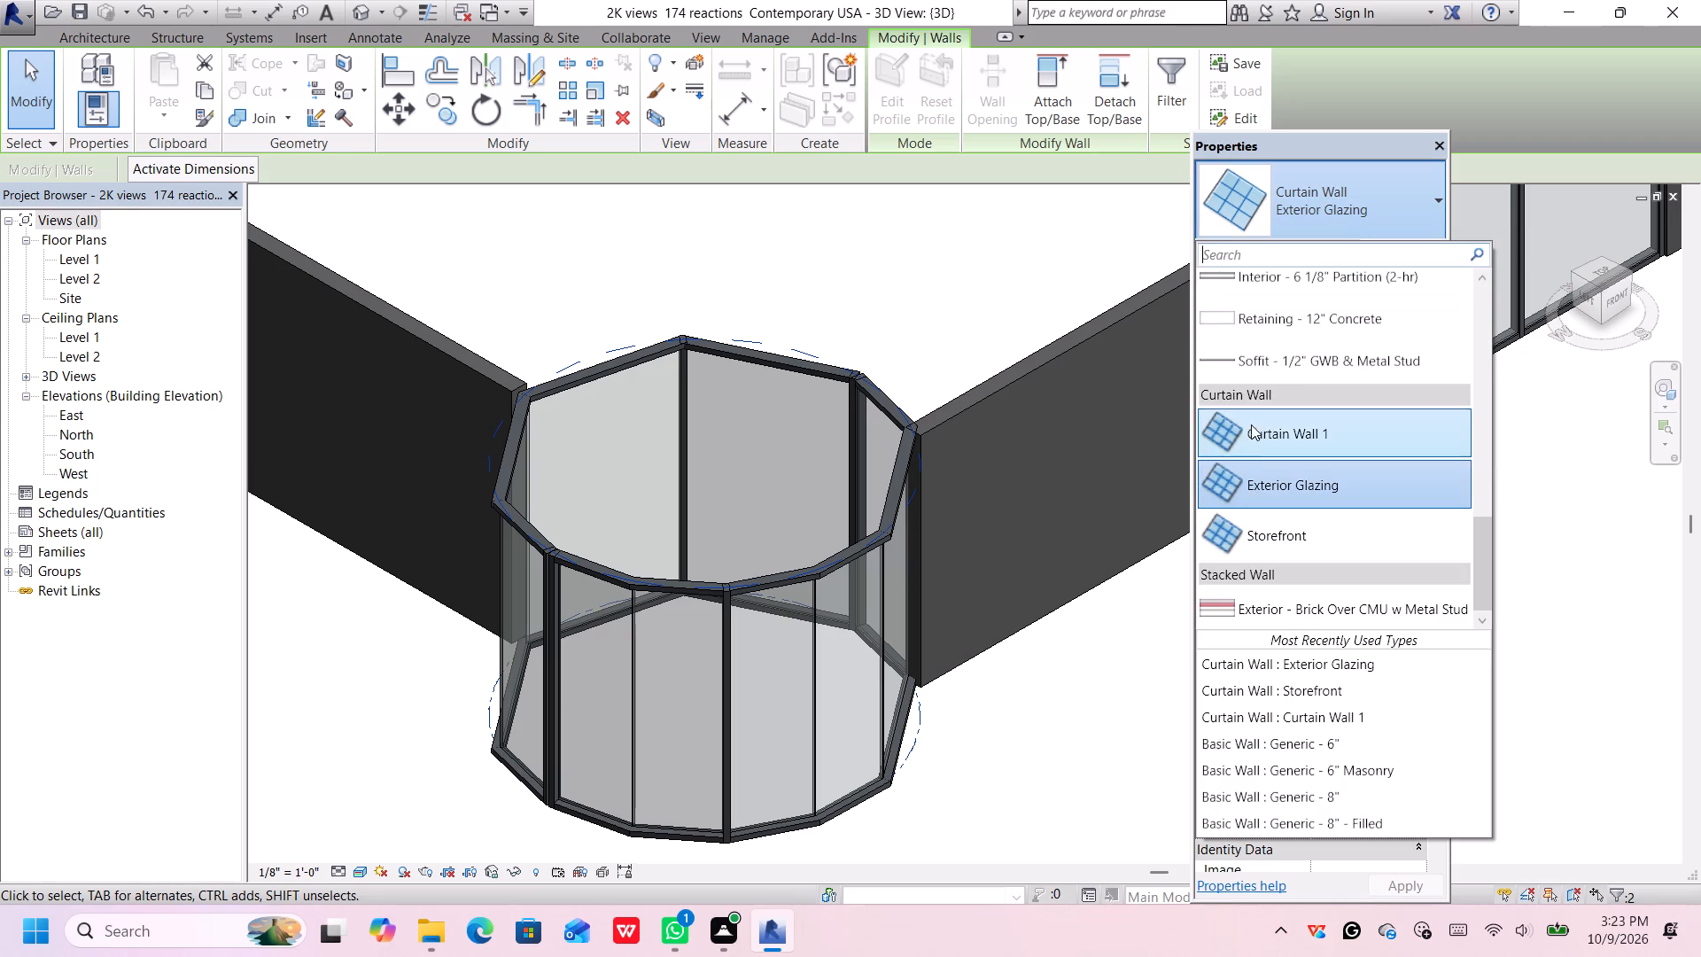
pyautogui.click(1270, 439)
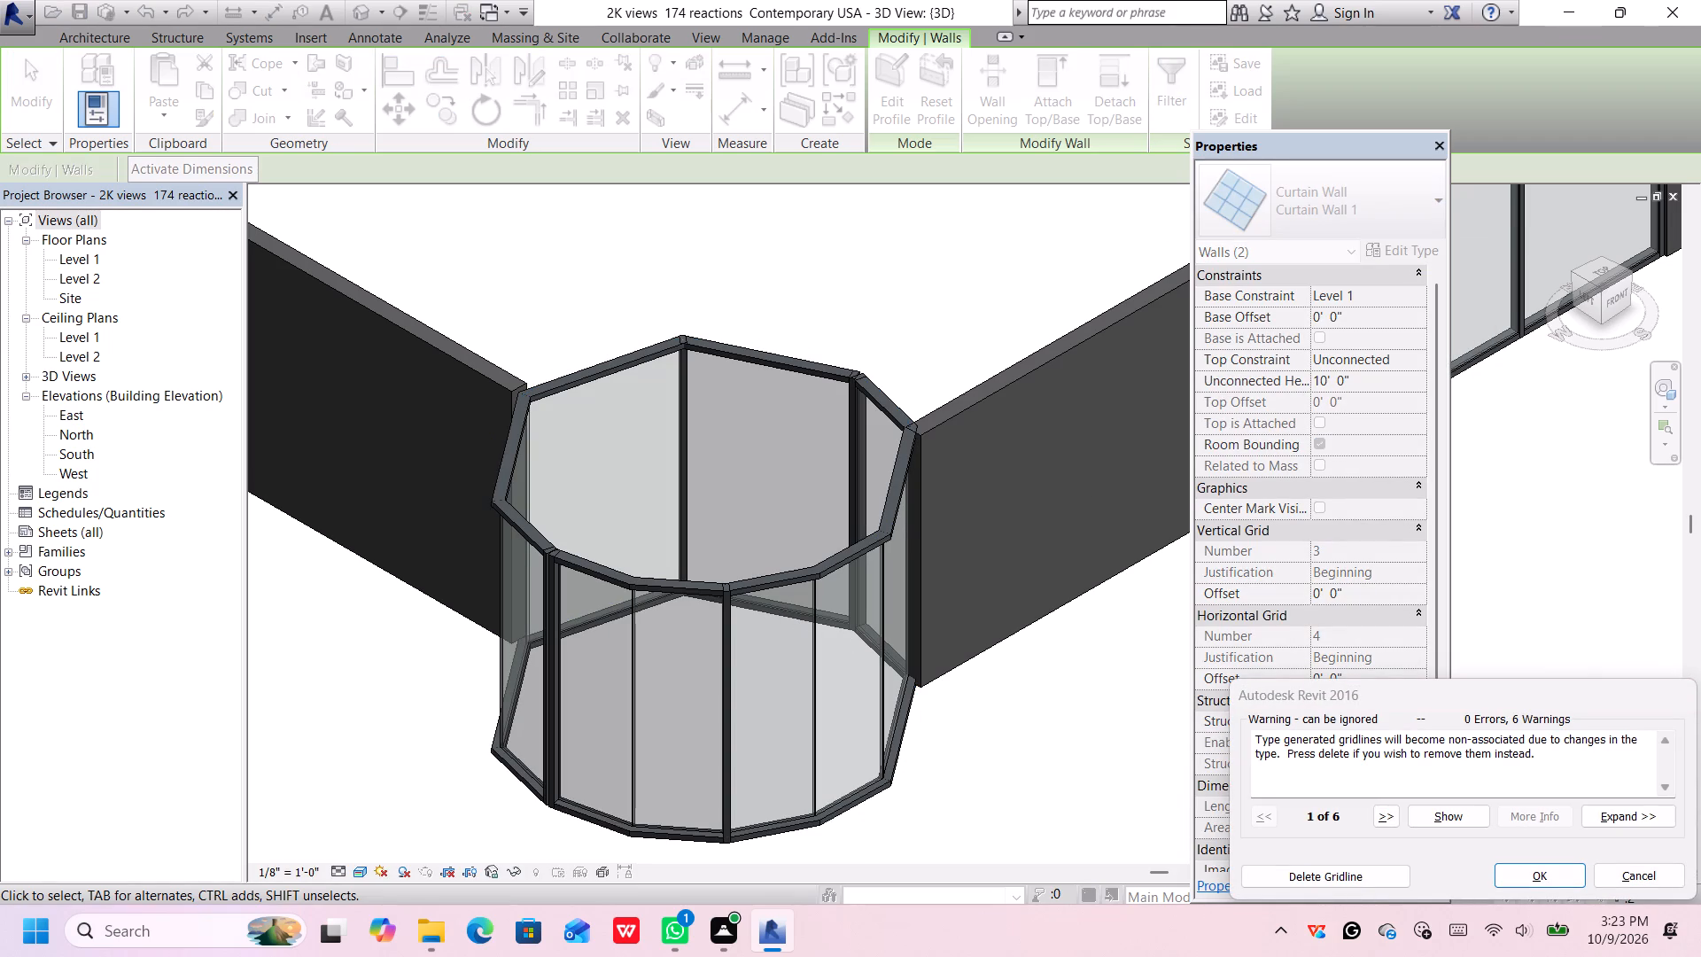
pyautogui.click(1561, 873)
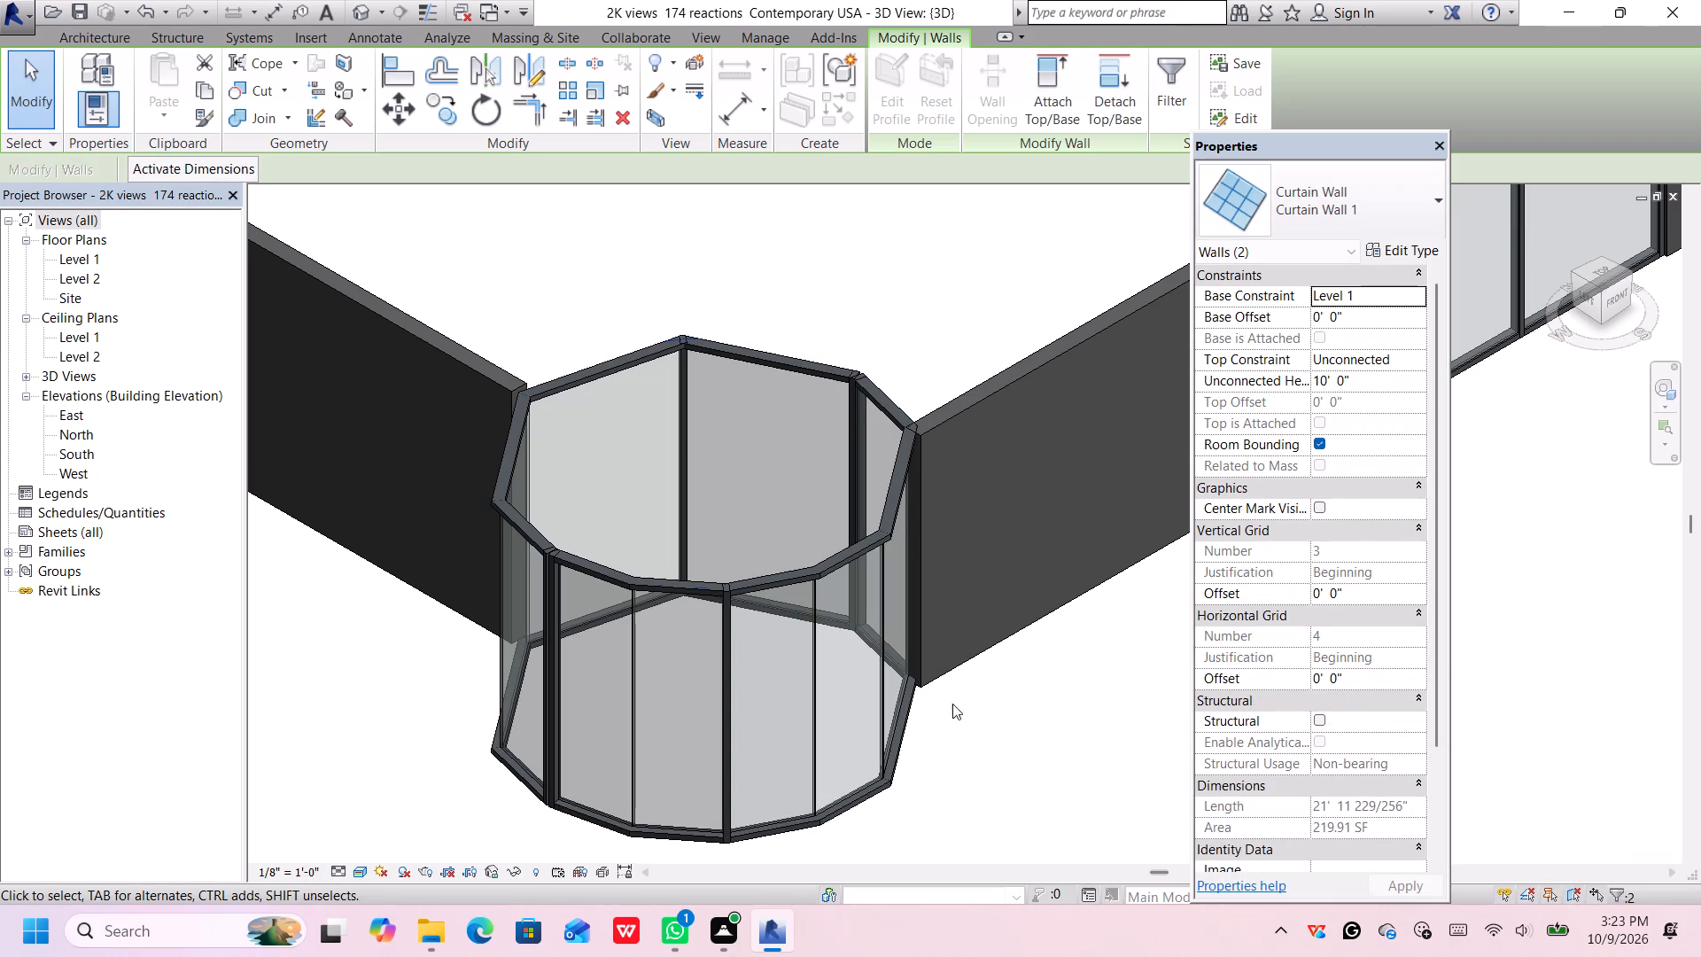
# Change the southern half of the circular corner wall back to the Exterior Glazing curtain wall type.
pyautogui.scroll(7, 786, 611)
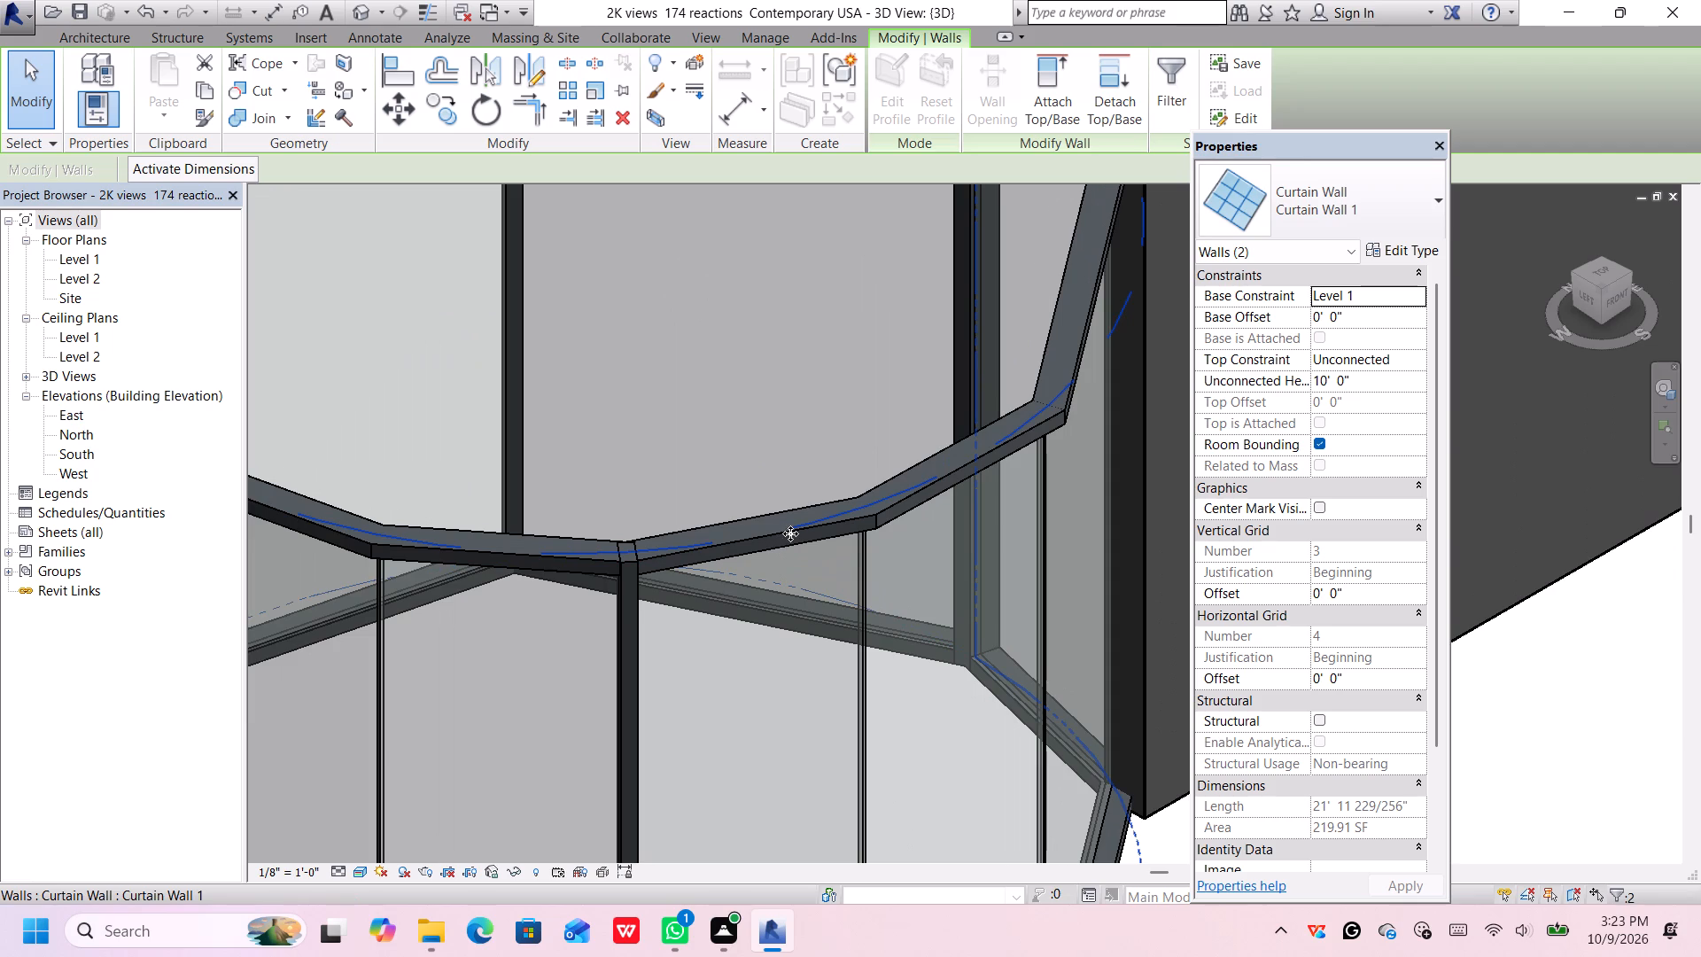
pyautogui.scroll(-1, 790, 534)
pyautogui.scroll(3, 790, 534)
pyautogui.scroll(-4, 790, 535)
pyautogui.scroll(1, 790, 535)
pyautogui.scroll(-1, 790, 535)
pyautogui.scroll(1, 790, 535)
pyautogui.scroll(-5, 792, 535)
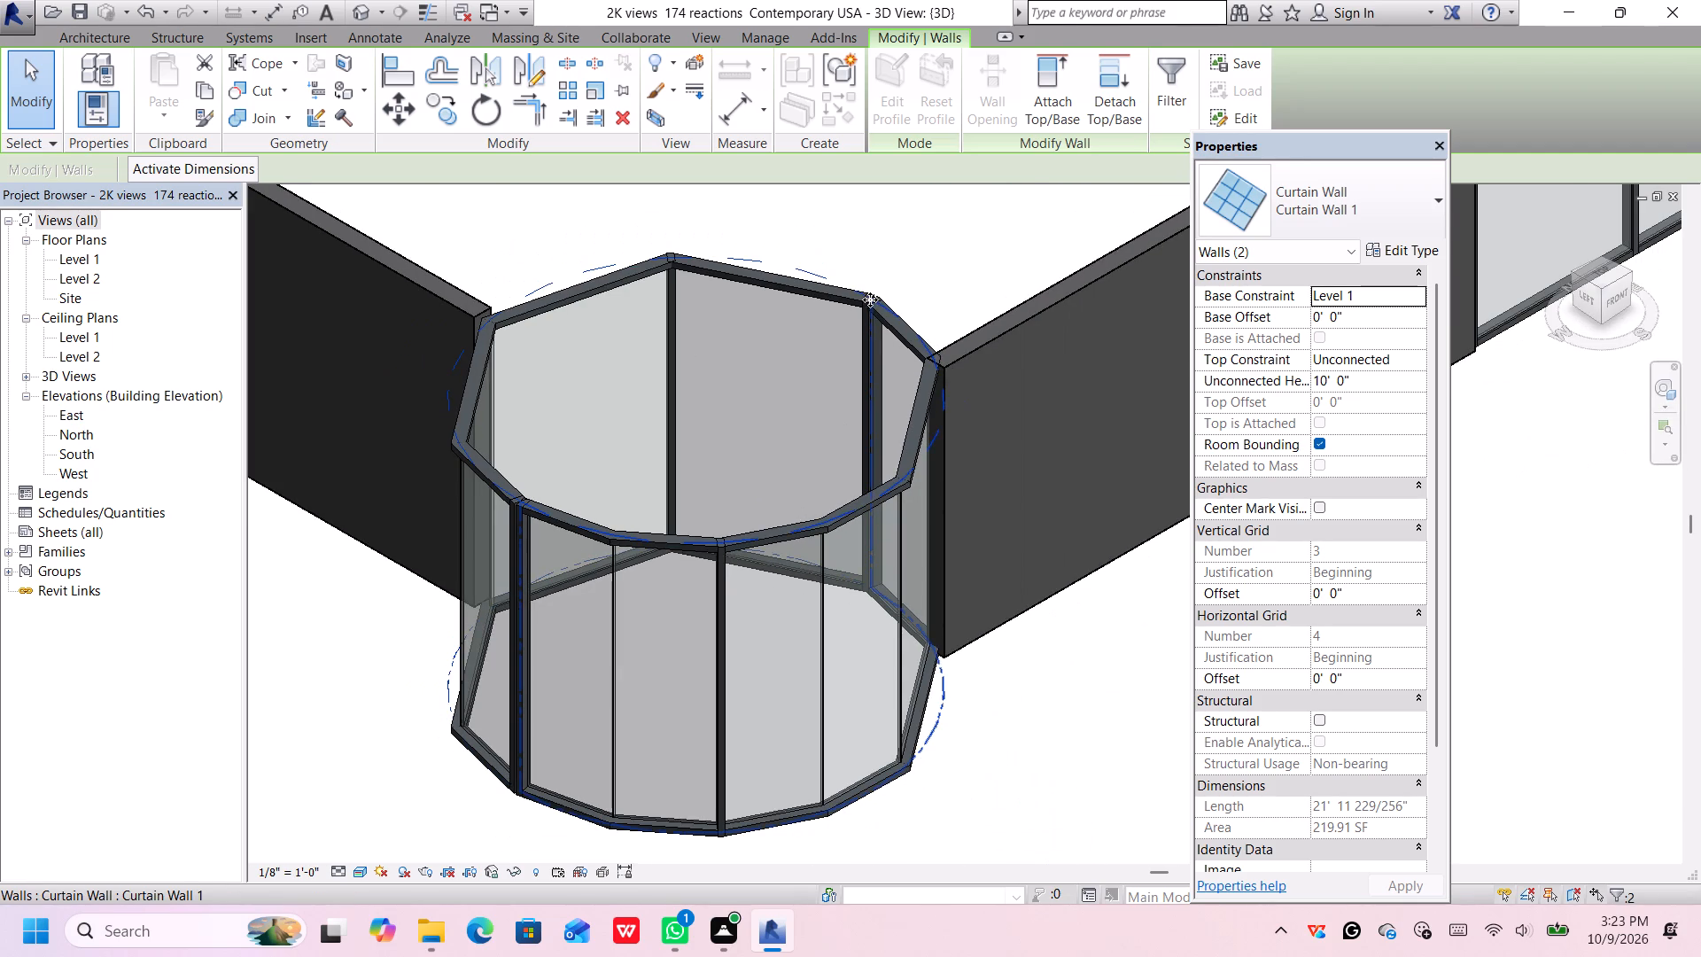
pyautogui.click(870, 300)
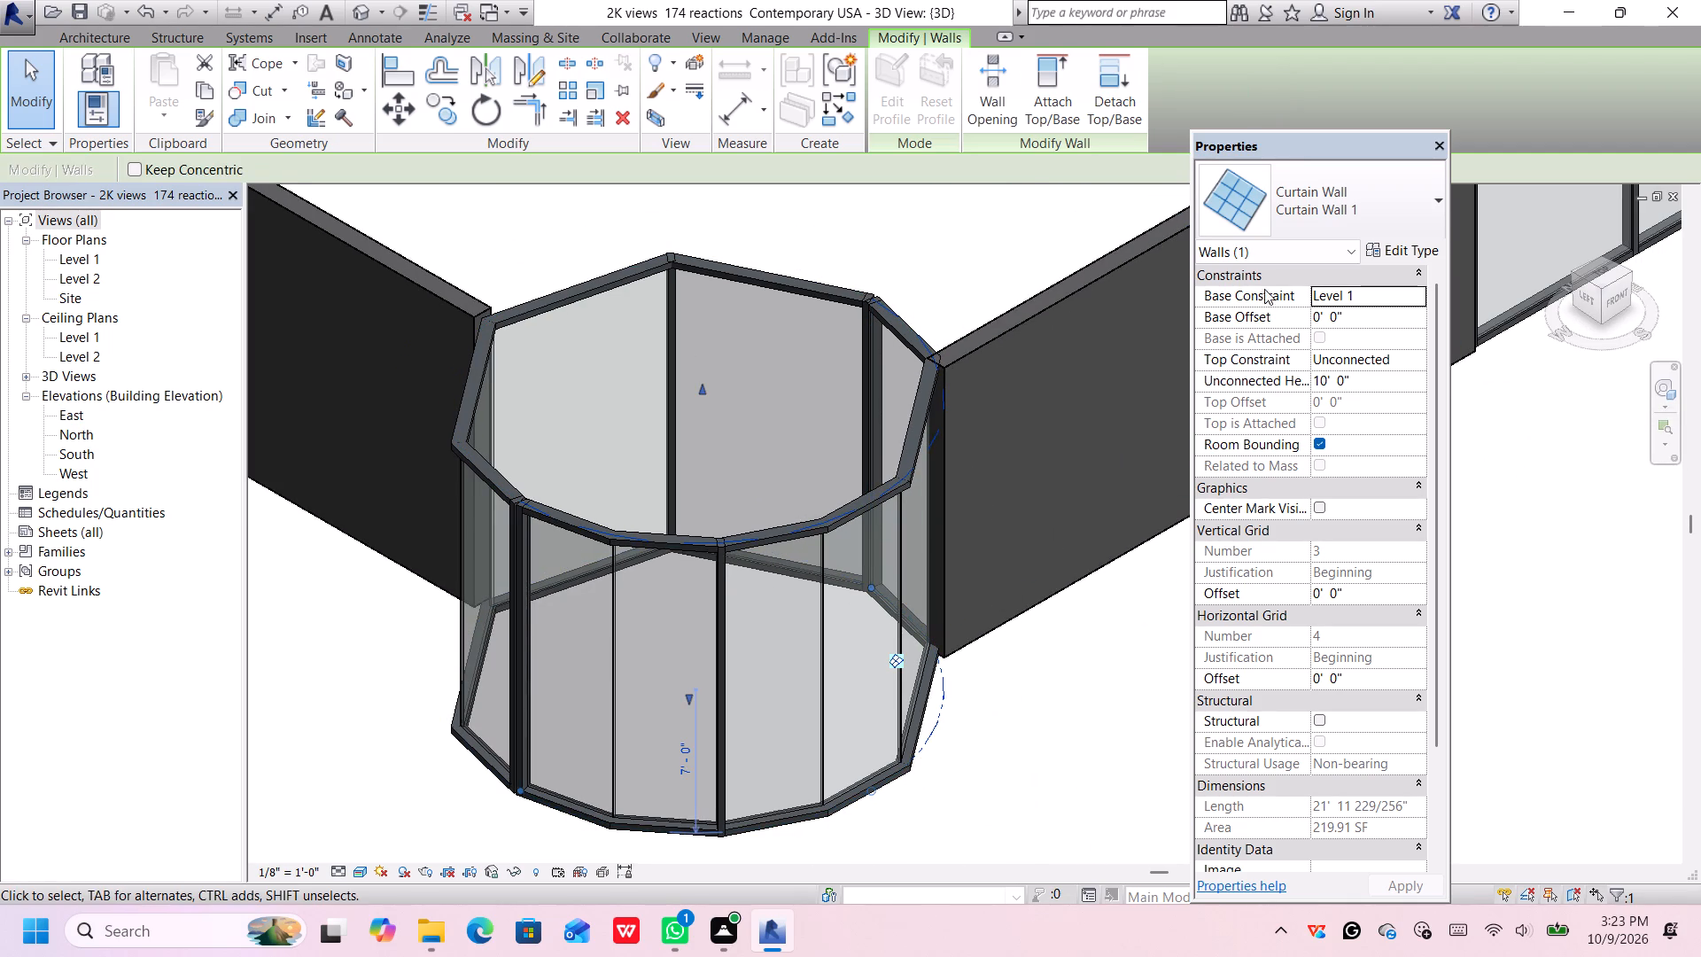
pyautogui.click(1332, 197)
pyautogui.click(1294, 499)
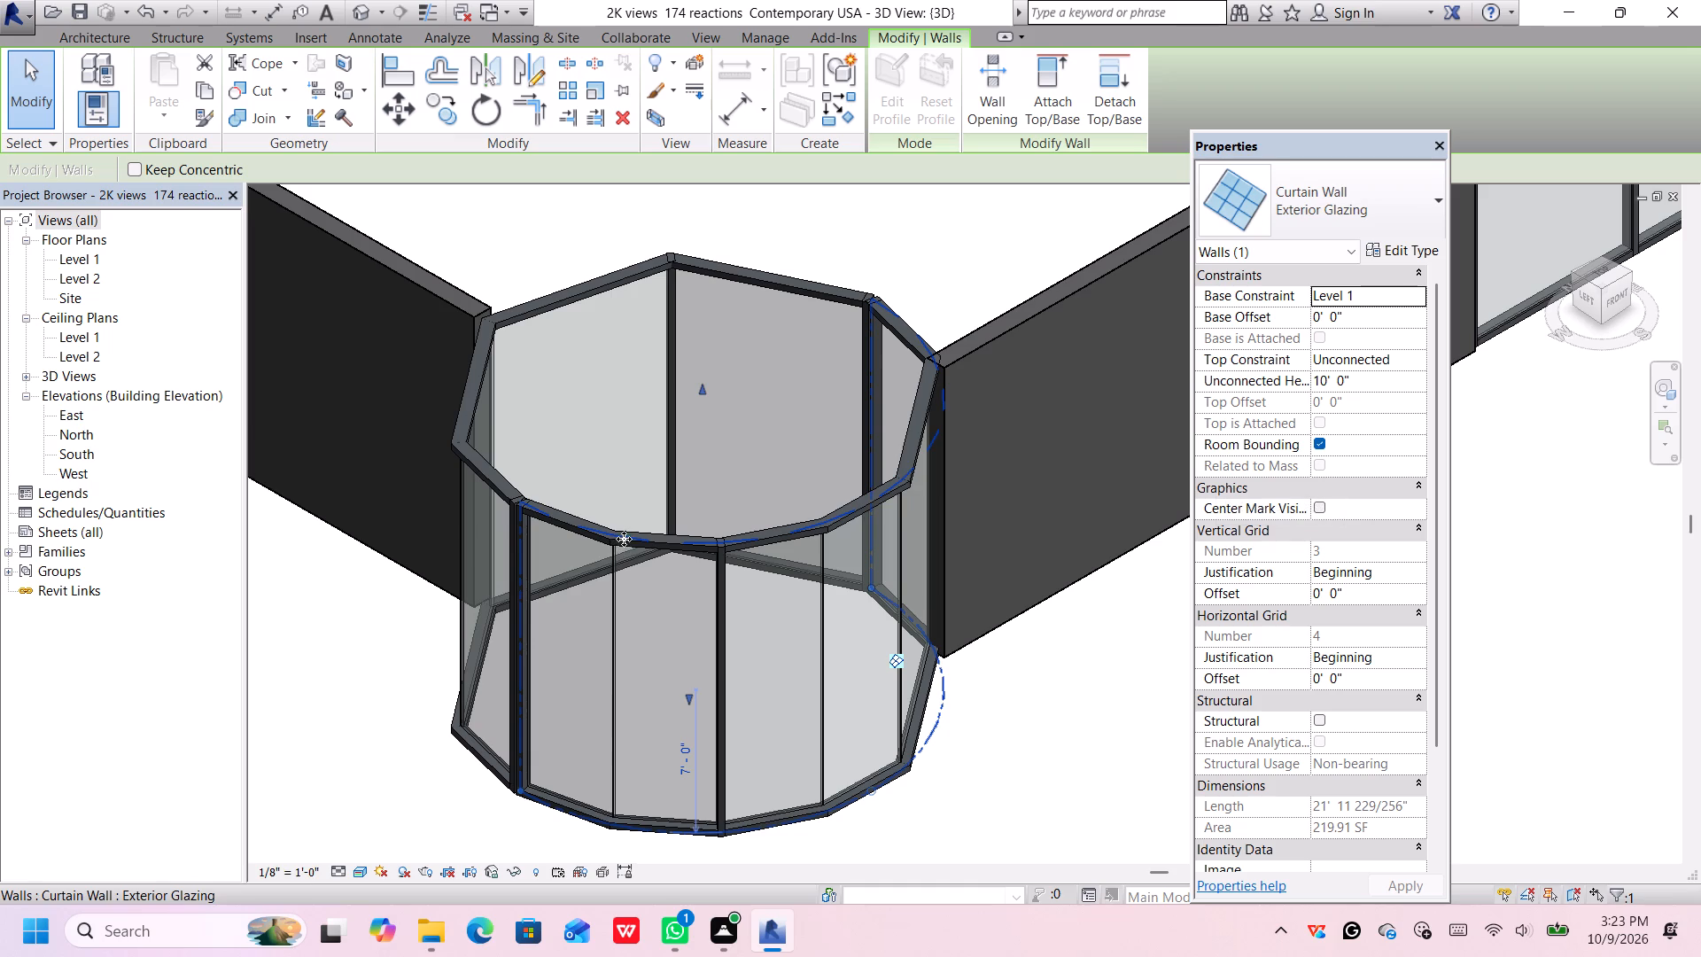
# Examine the upper frame, panel joints and added grid lines of the circular glazed wall up close.
pyautogui.scroll(-3, 624, 539)
pyautogui.scroll(1, 625, 539)
pyautogui.scroll(-1, 625, 539)
pyautogui.scroll(2, 626, 537)
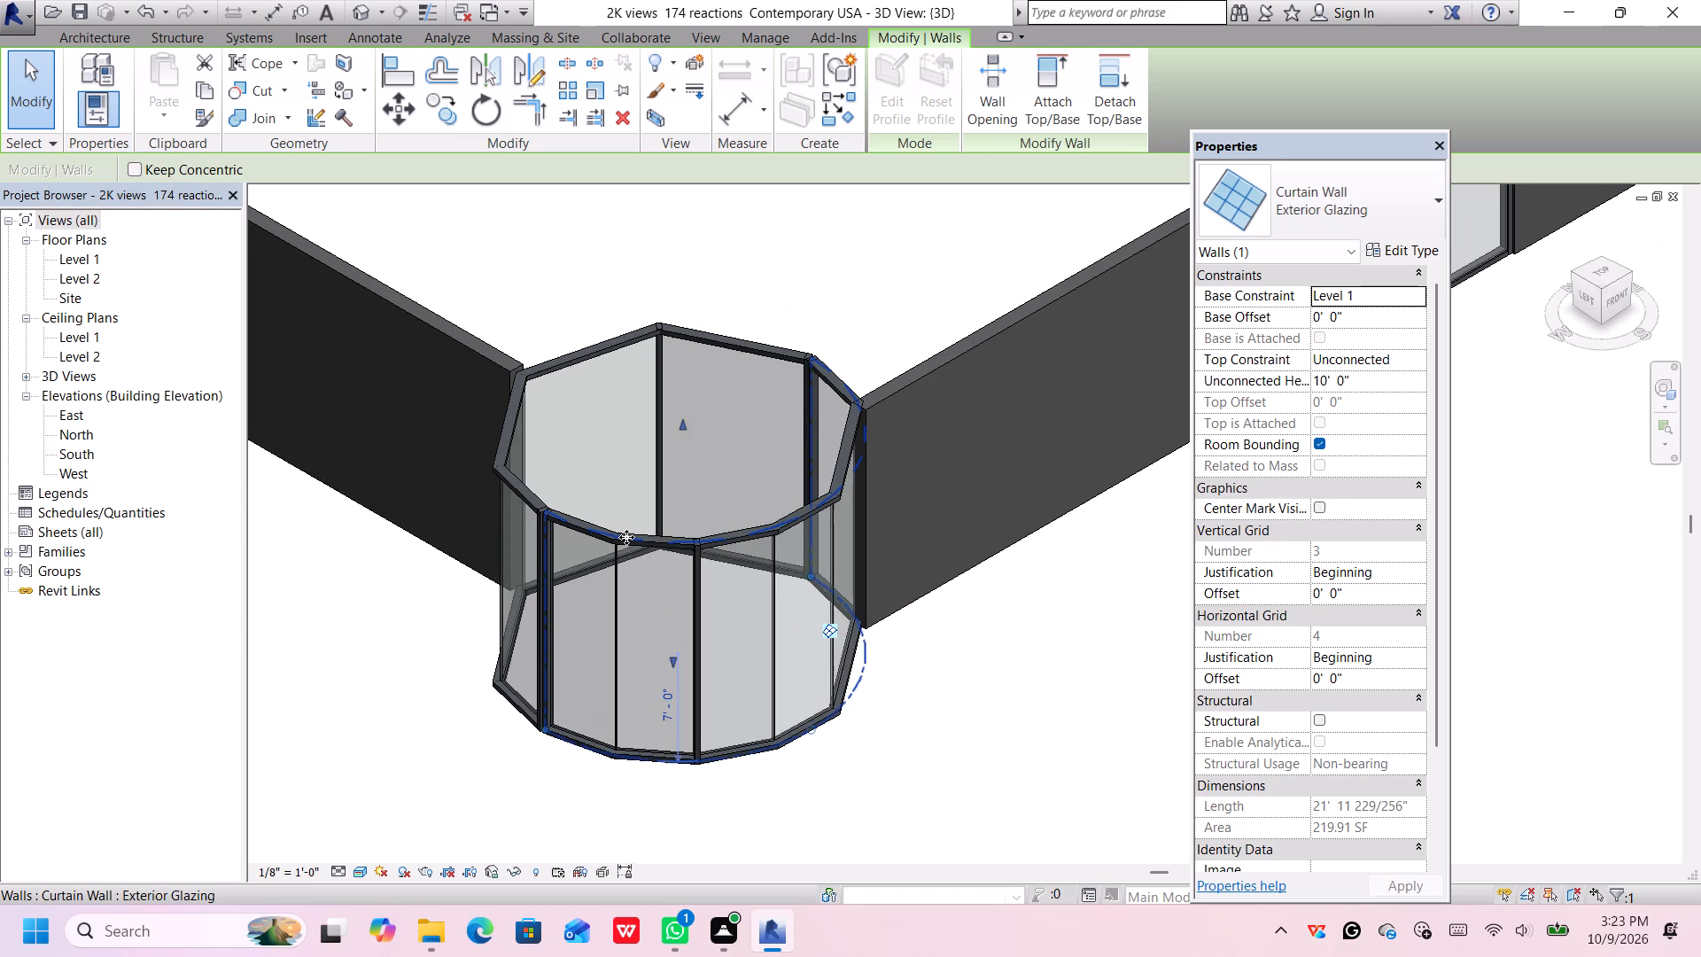
pyautogui.click(626, 537)
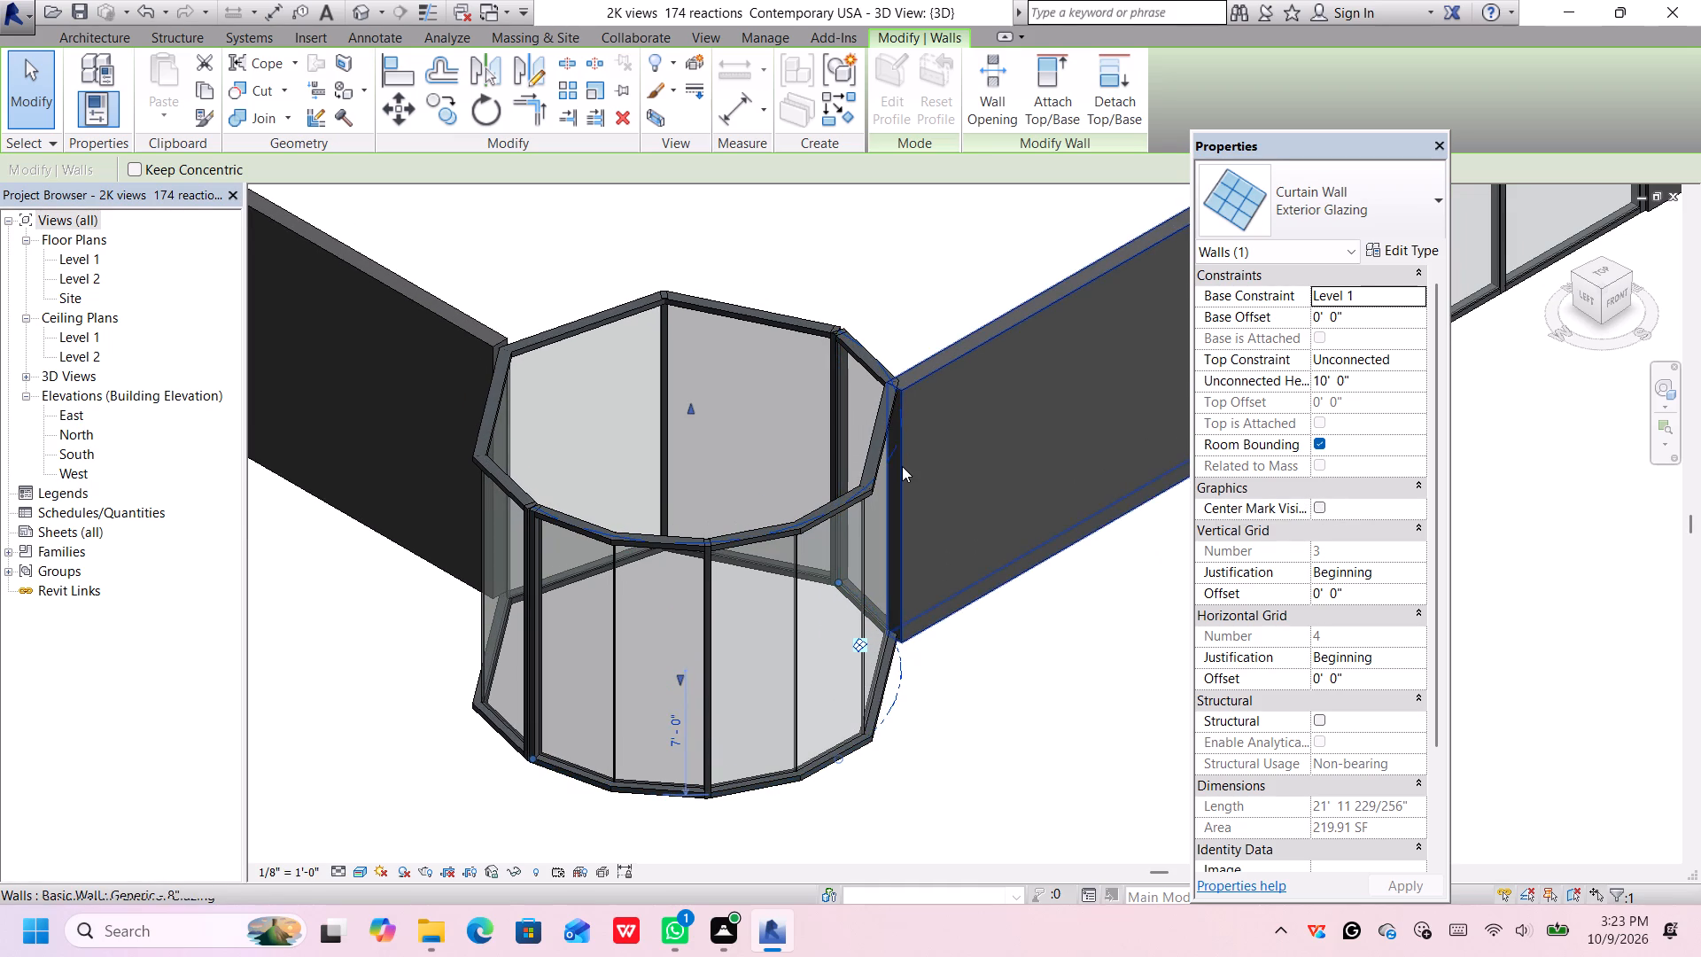
pyautogui.scroll(3, 862, 443)
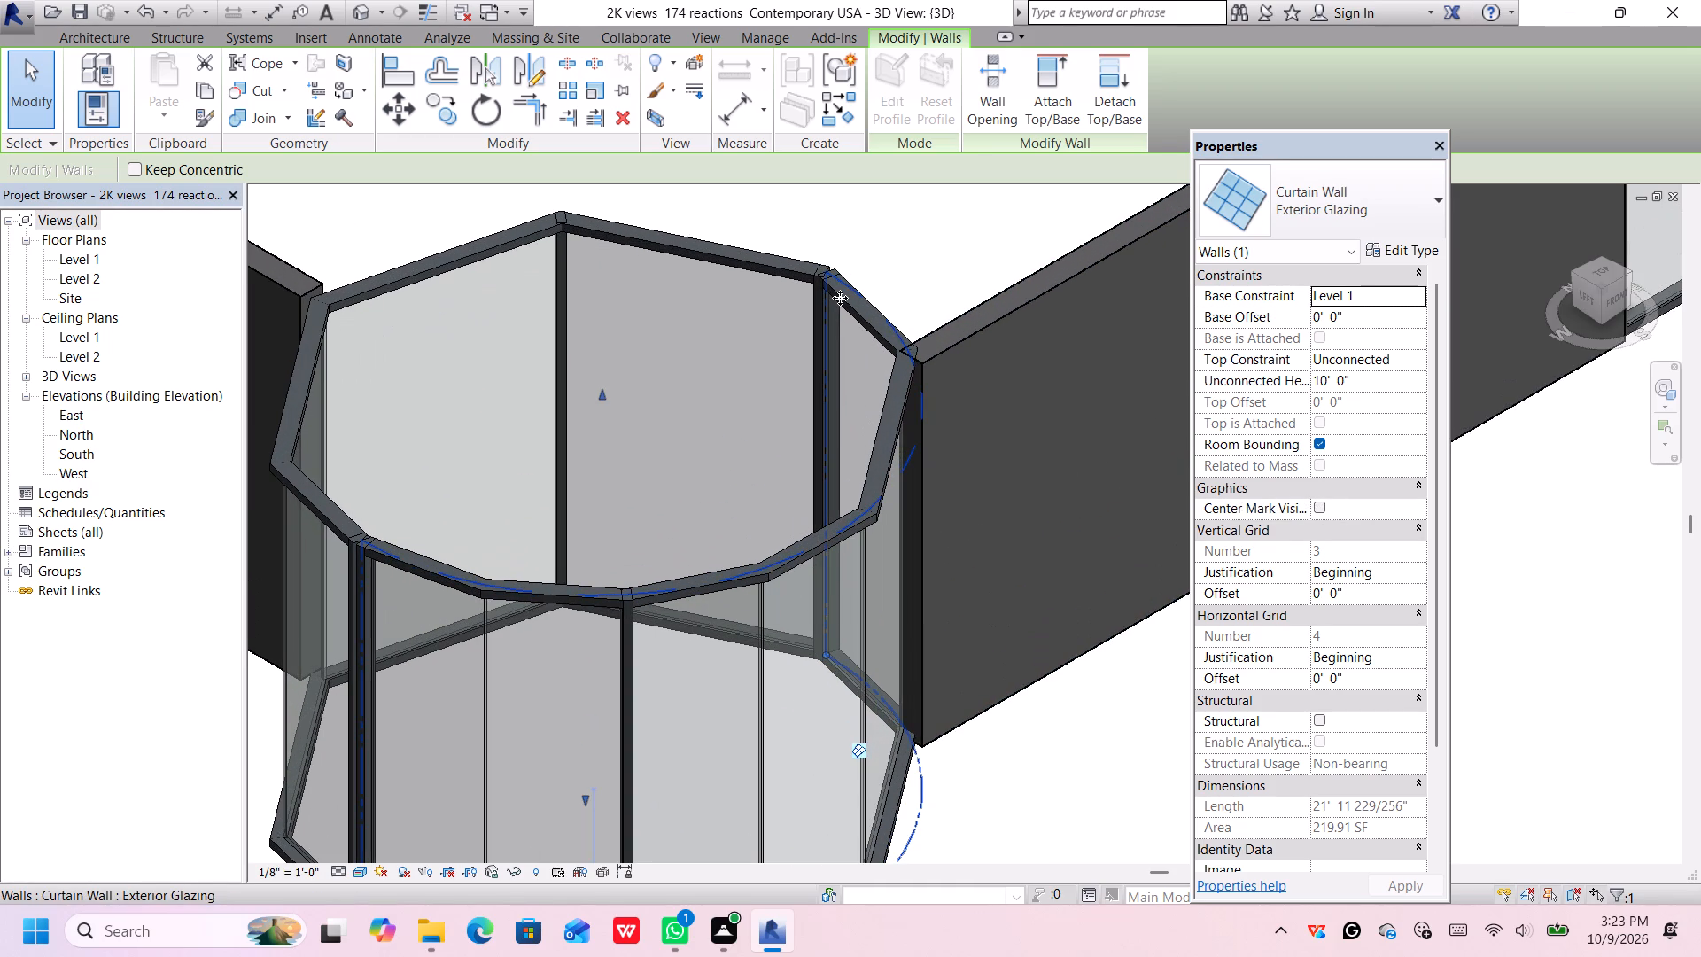
pyautogui.scroll(1, 840, 298)
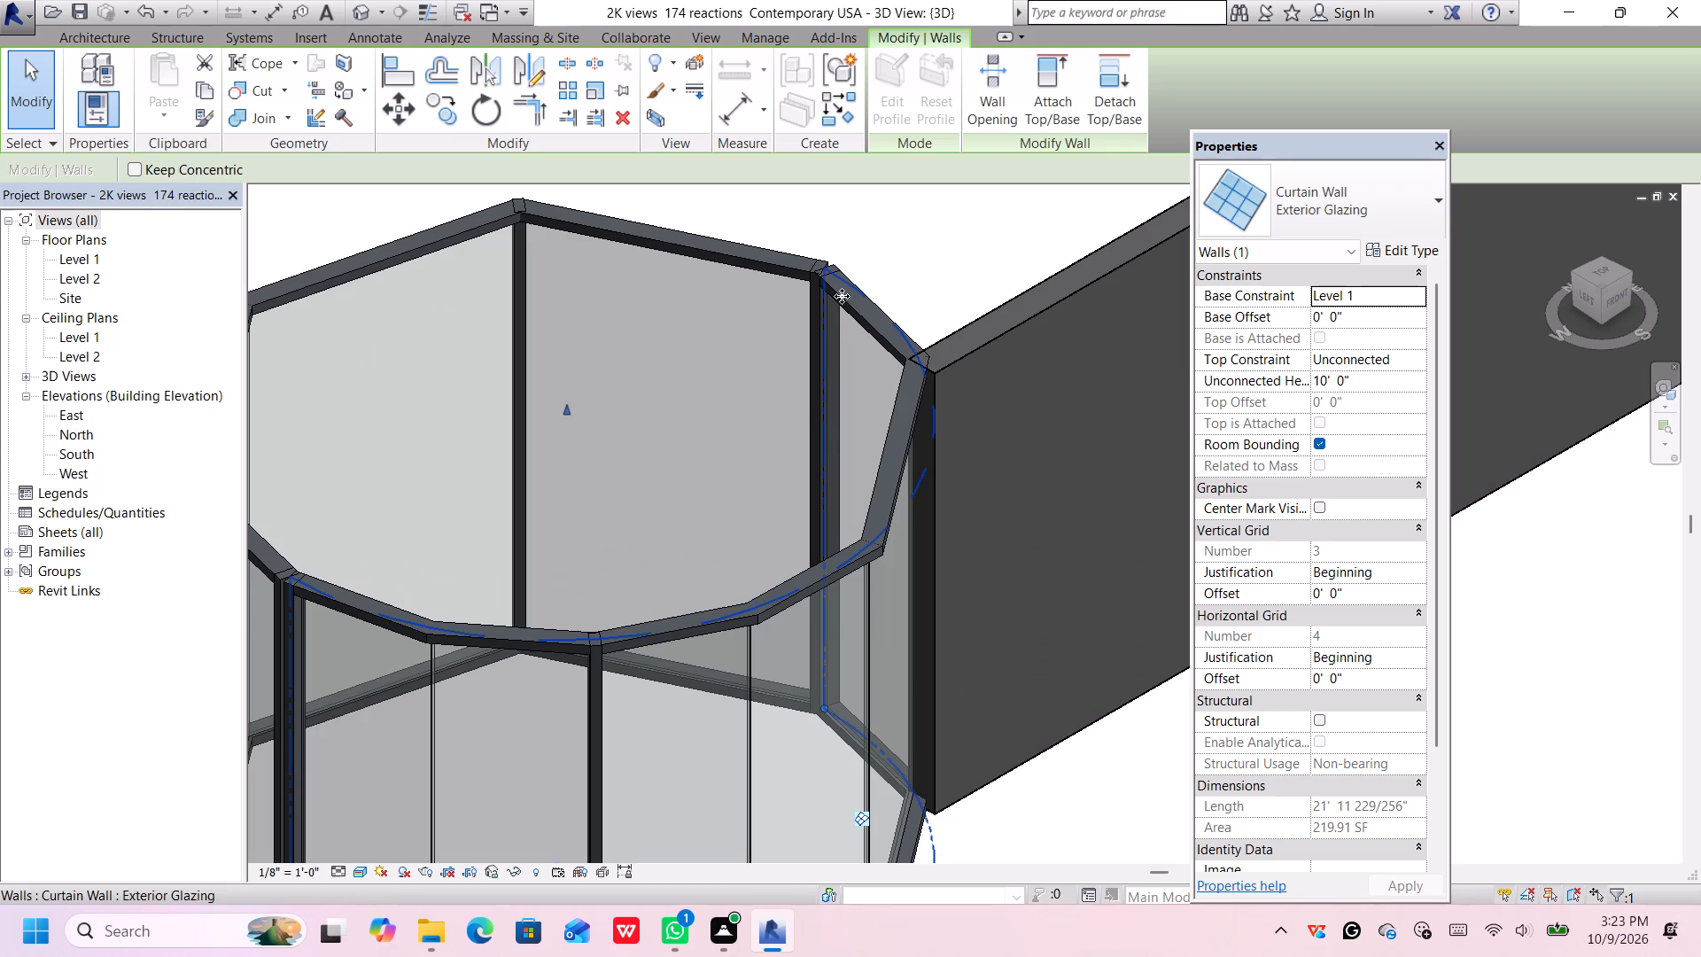
pyautogui.scroll(-4, 842, 296)
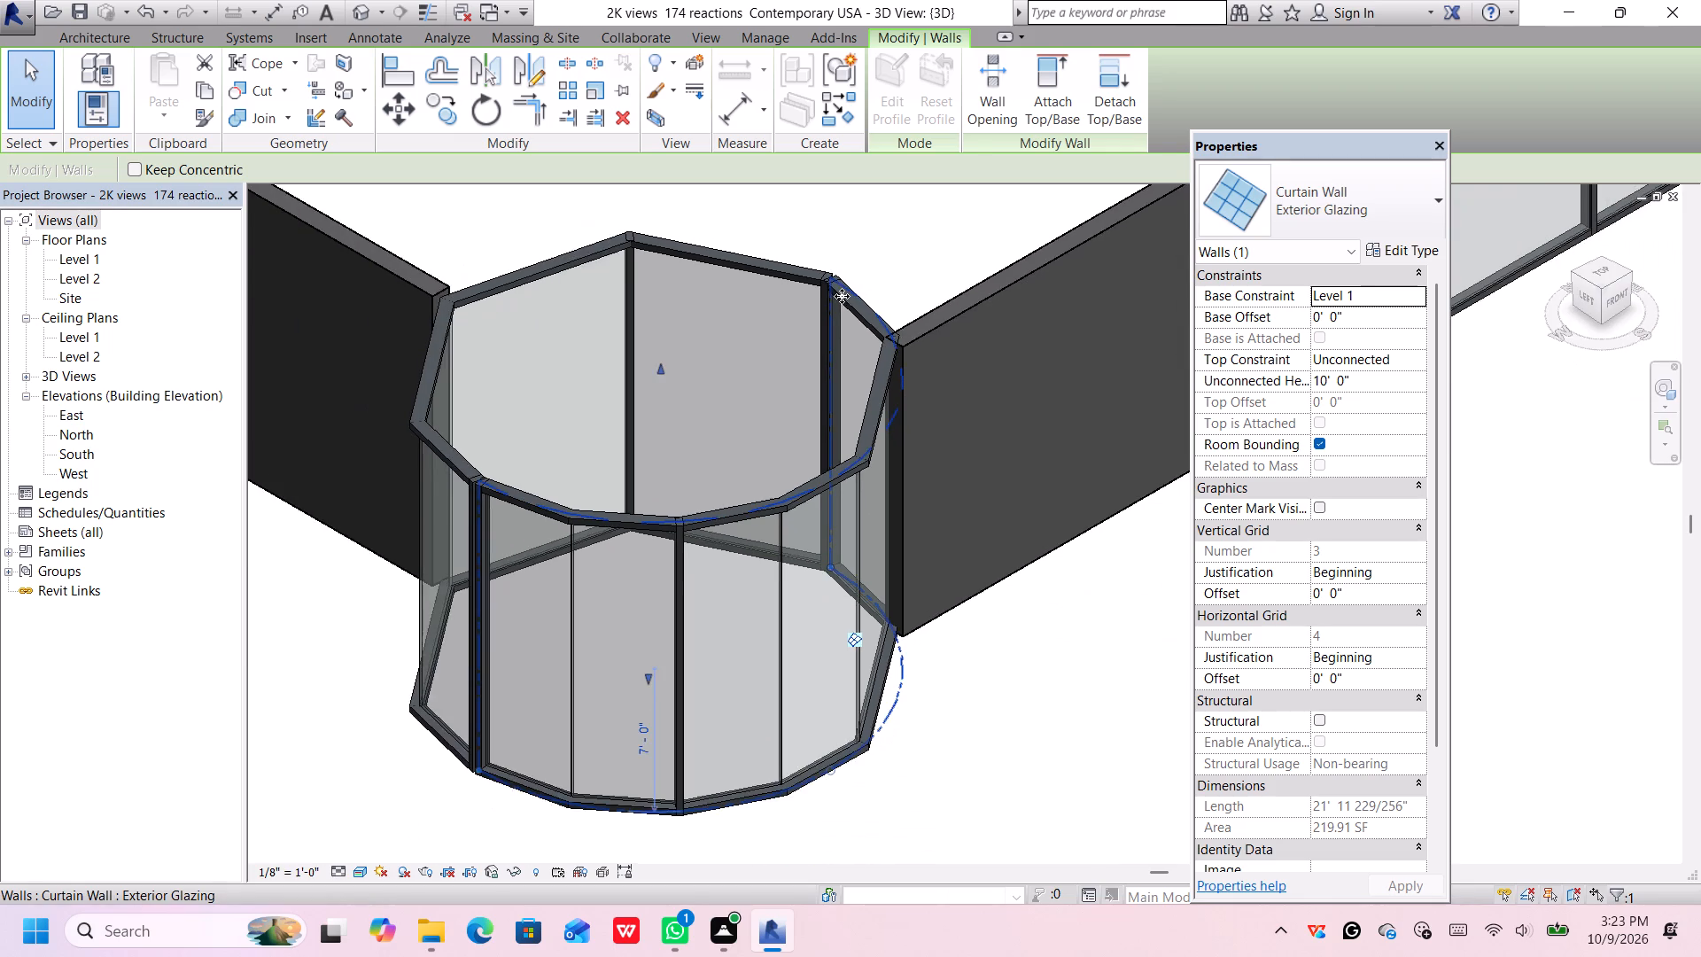
pyautogui.click(819, 467)
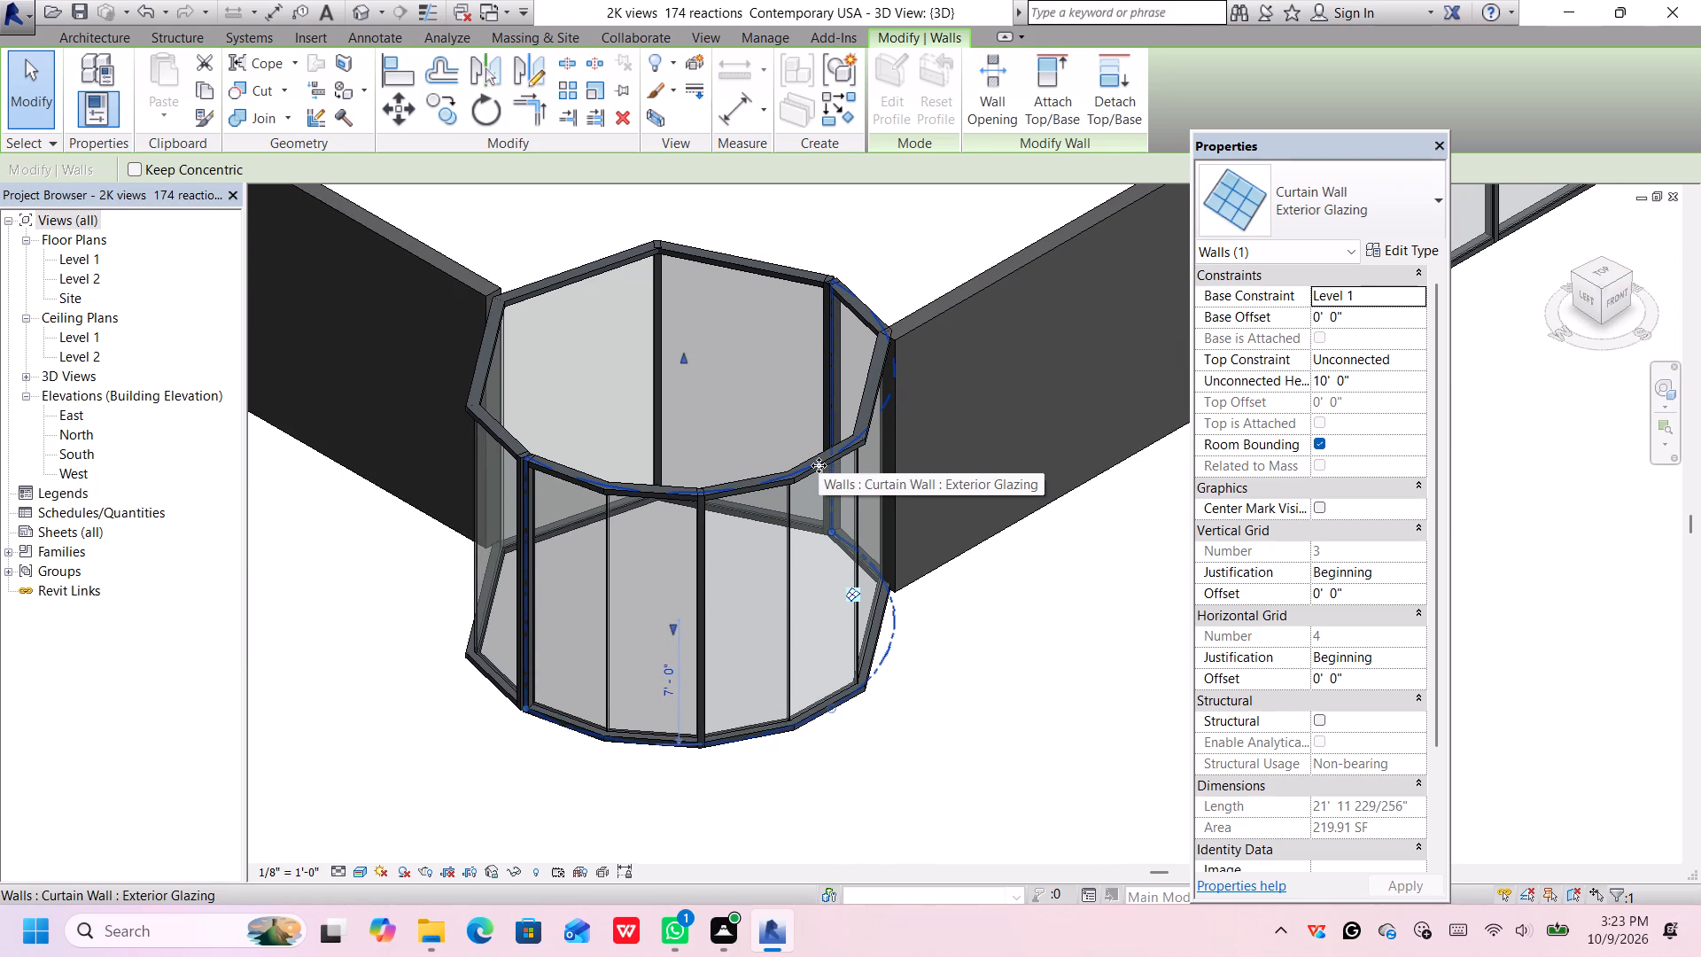
pyautogui.scroll(6, 599, 487)
pyautogui.moveTo(599, 492); pyautogui.dragTo(610, 477, button='middle')
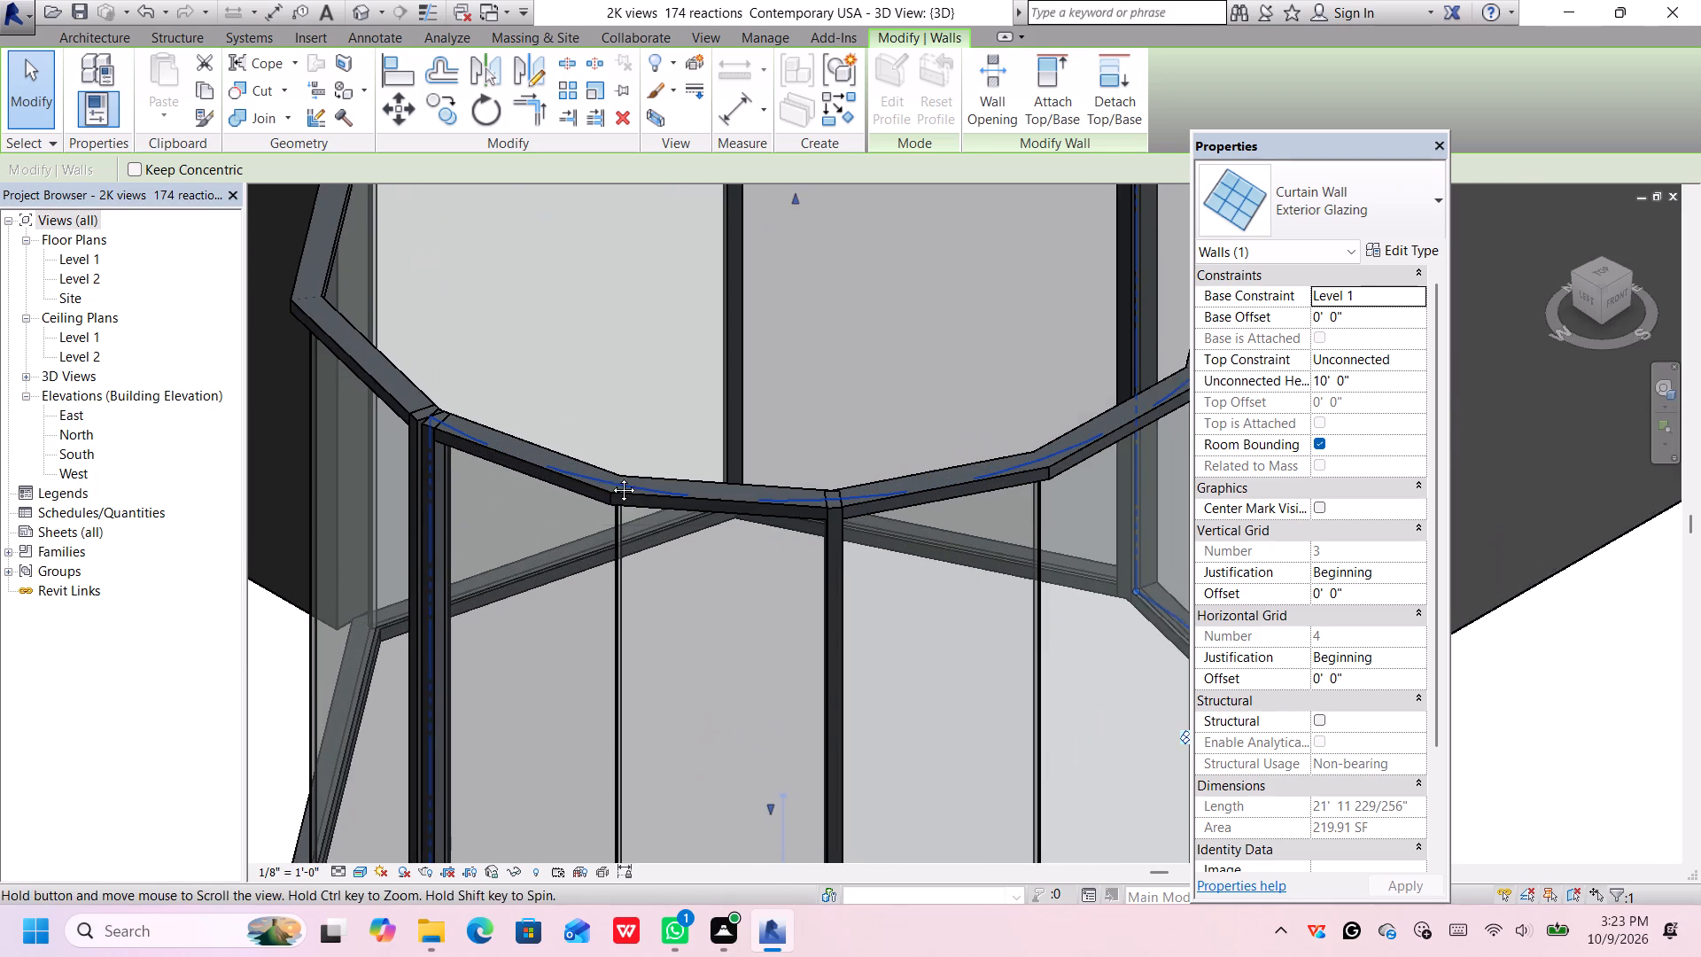
pyautogui.moveTo(610, 477); pyautogui.dragTo(627, 458, button='middle')
pyautogui.press('space')
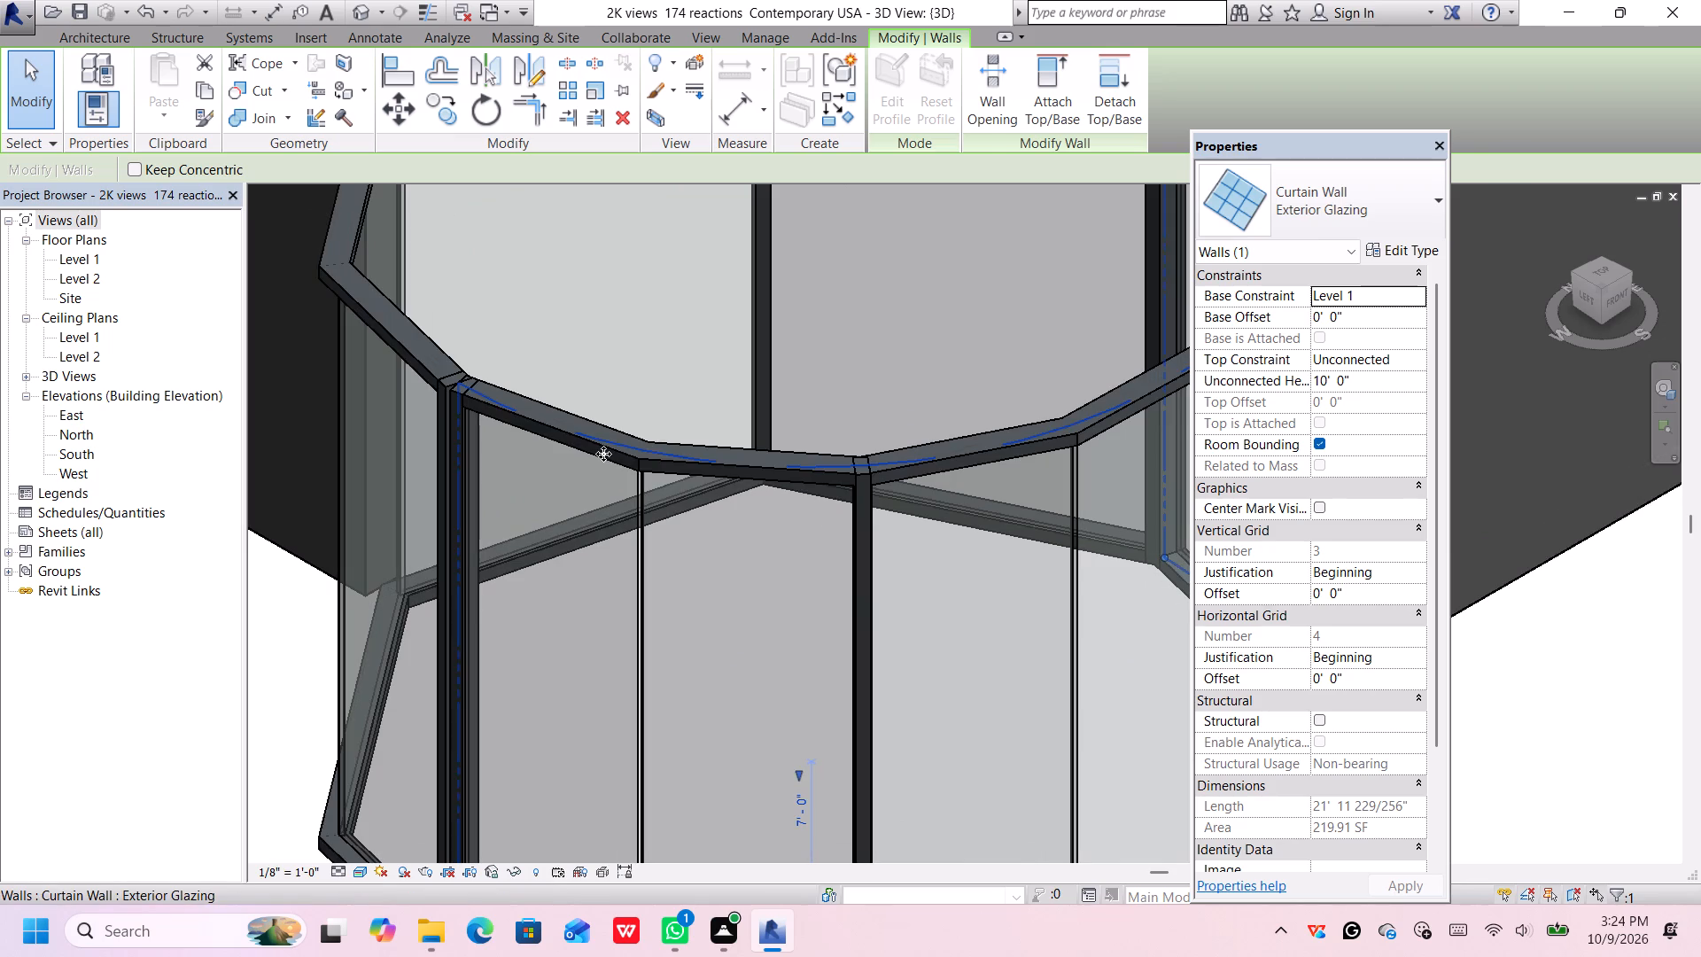
pyautogui.scroll(20, 594, 449)
pyautogui.moveTo(1055, 571); pyautogui.dragTo(961, 506, button='middle')
pyautogui.scroll(1, 996, 481)
pyautogui.scroll(-1, 1026, 501)
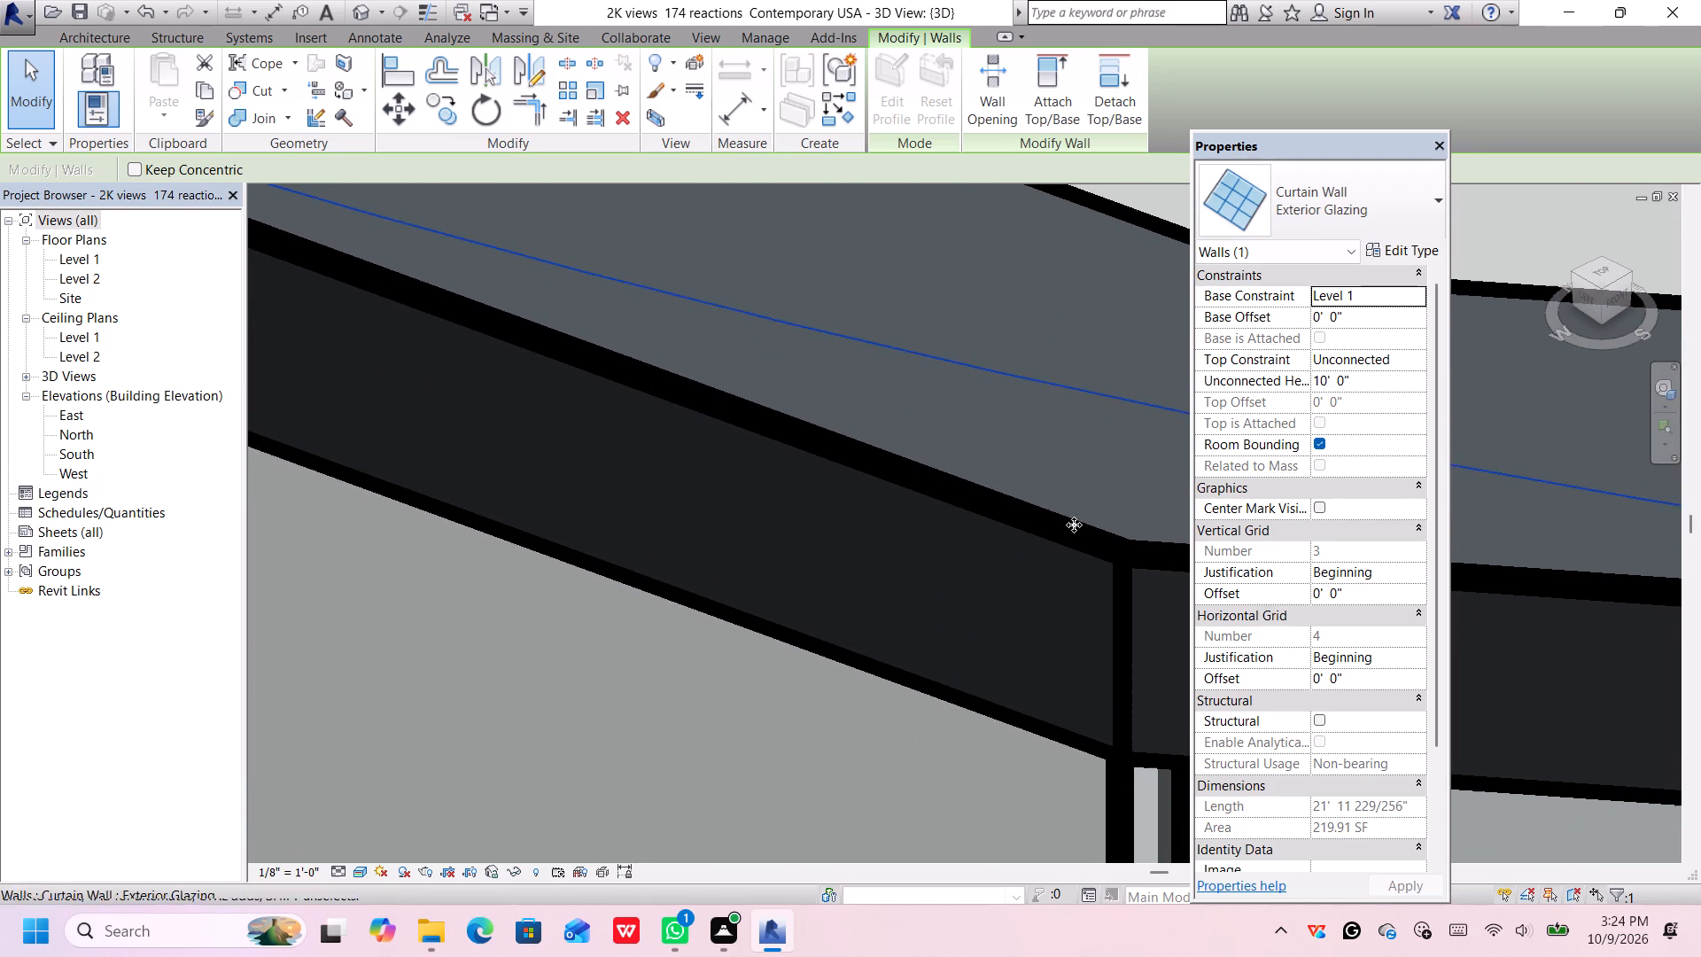
# Flip the orientation of the southern Exterior Glazing half of the circular corner wall.
pyautogui.moveTo(1148, 596); pyautogui.dragTo(778, 366, button='middle')
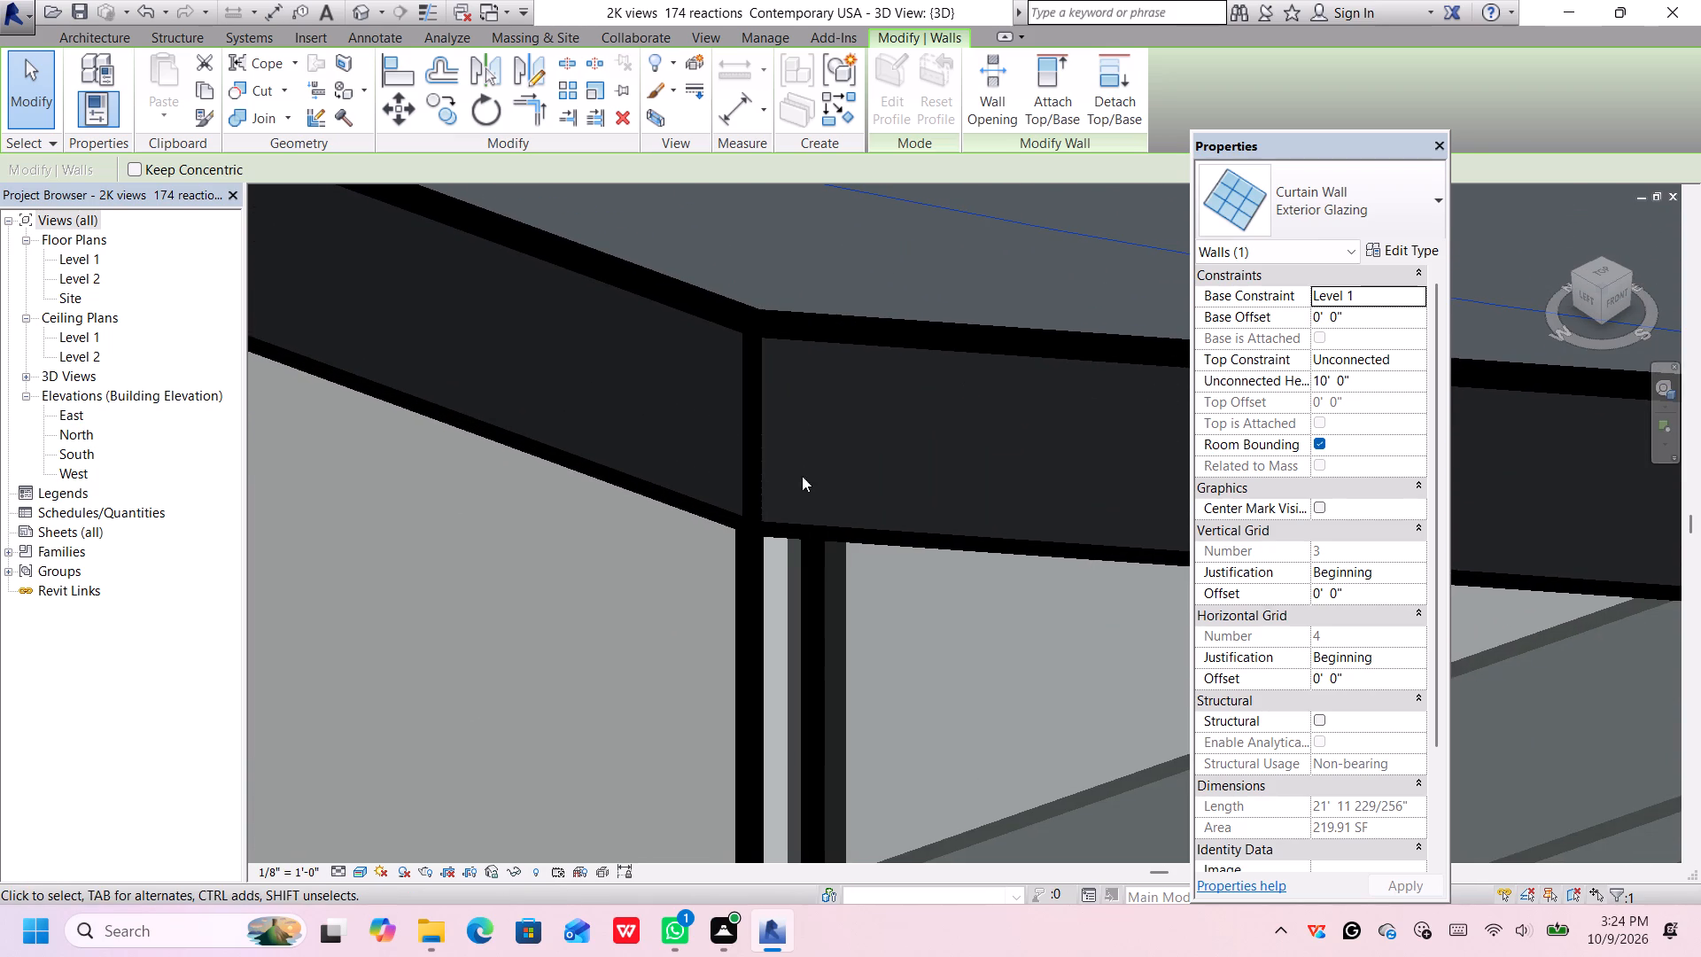
pyautogui.press('space')
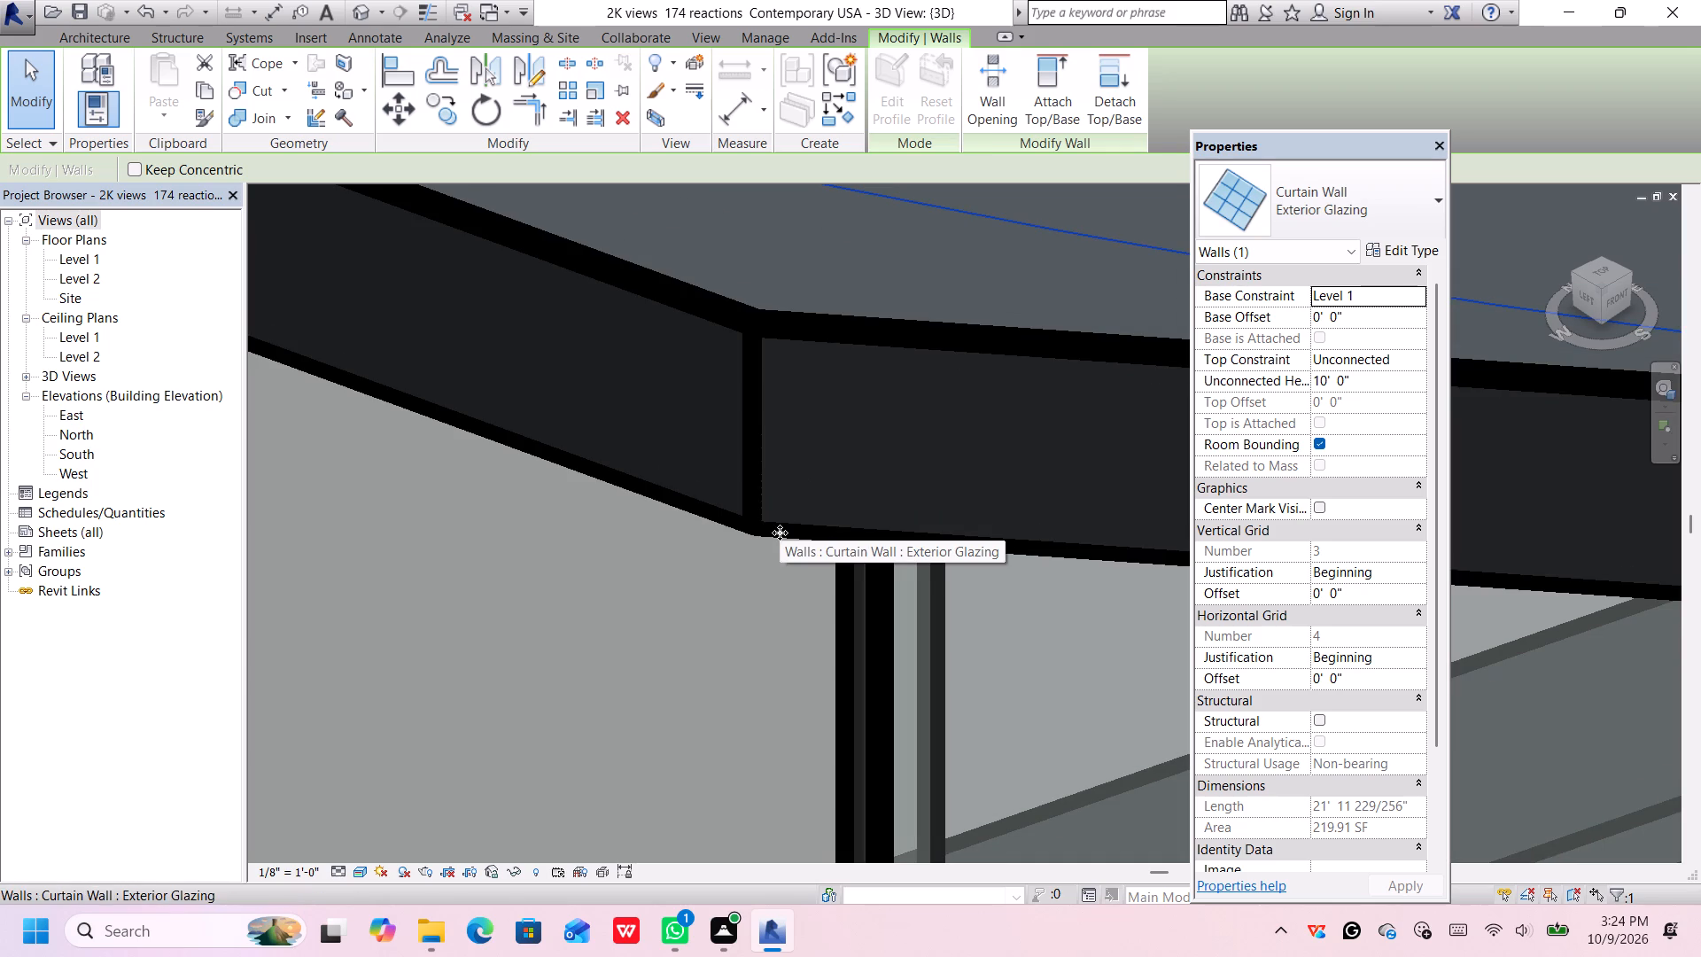
pyautogui.press('Escape')
# Delete the two upper 2.5" x 5" rectangular mullions over the adjoining western panels of the southern glazed half.
pyautogui.click(781, 516)
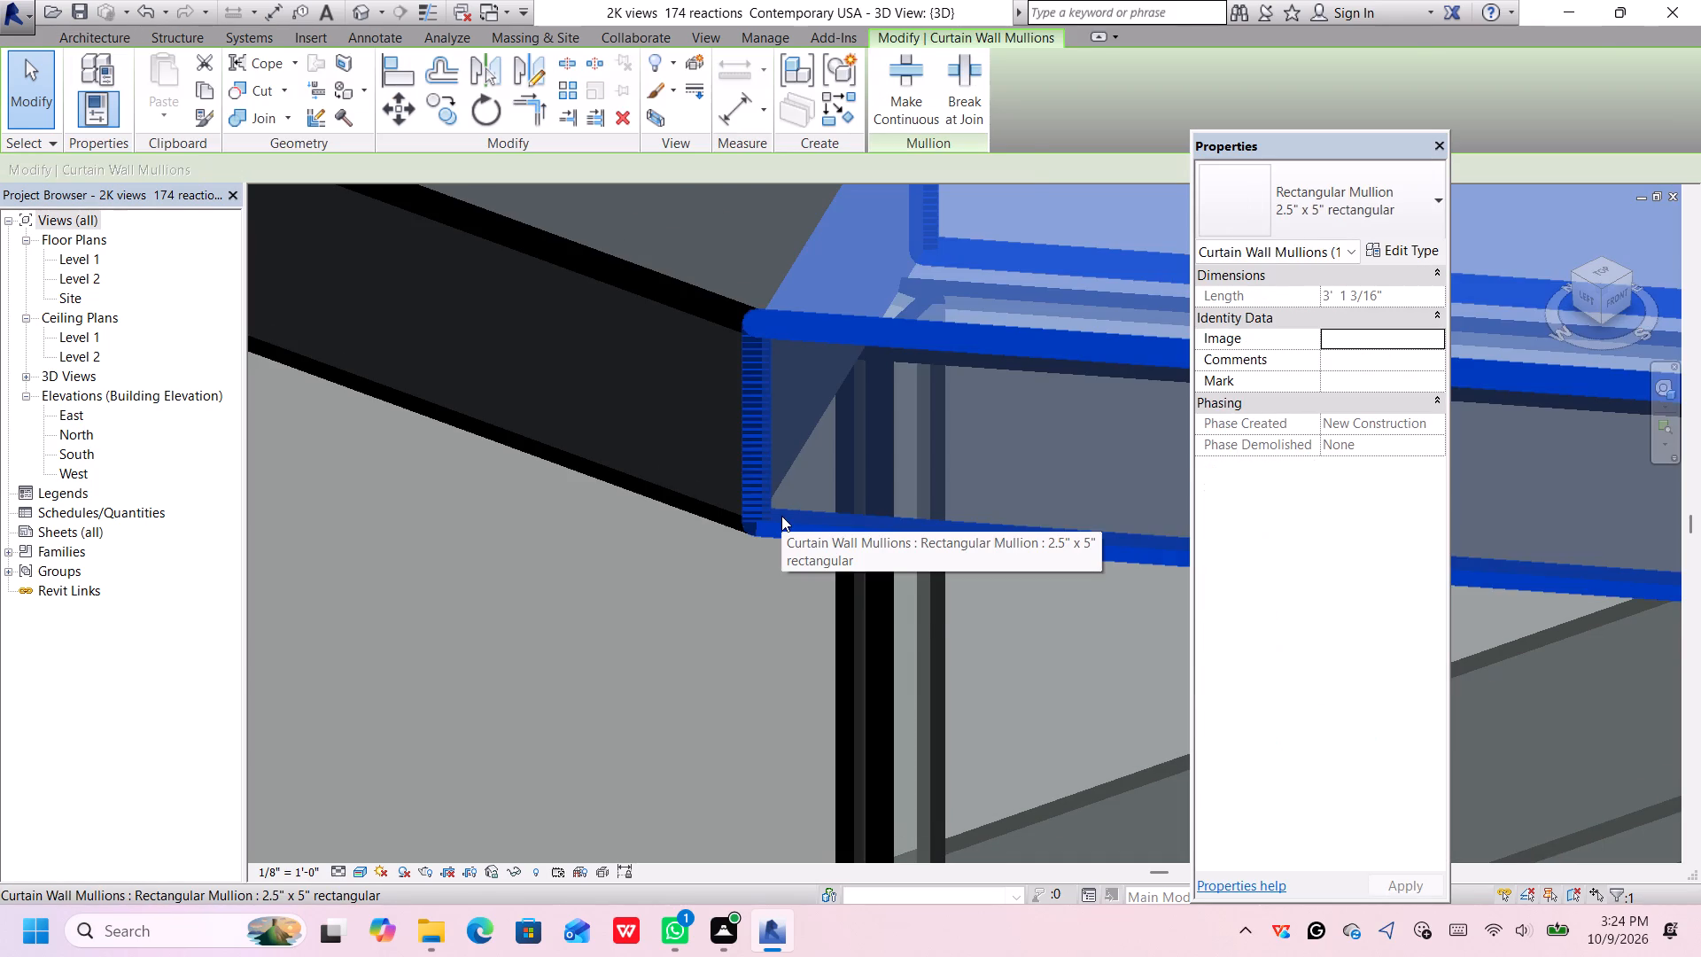
pyautogui.press('Delete')
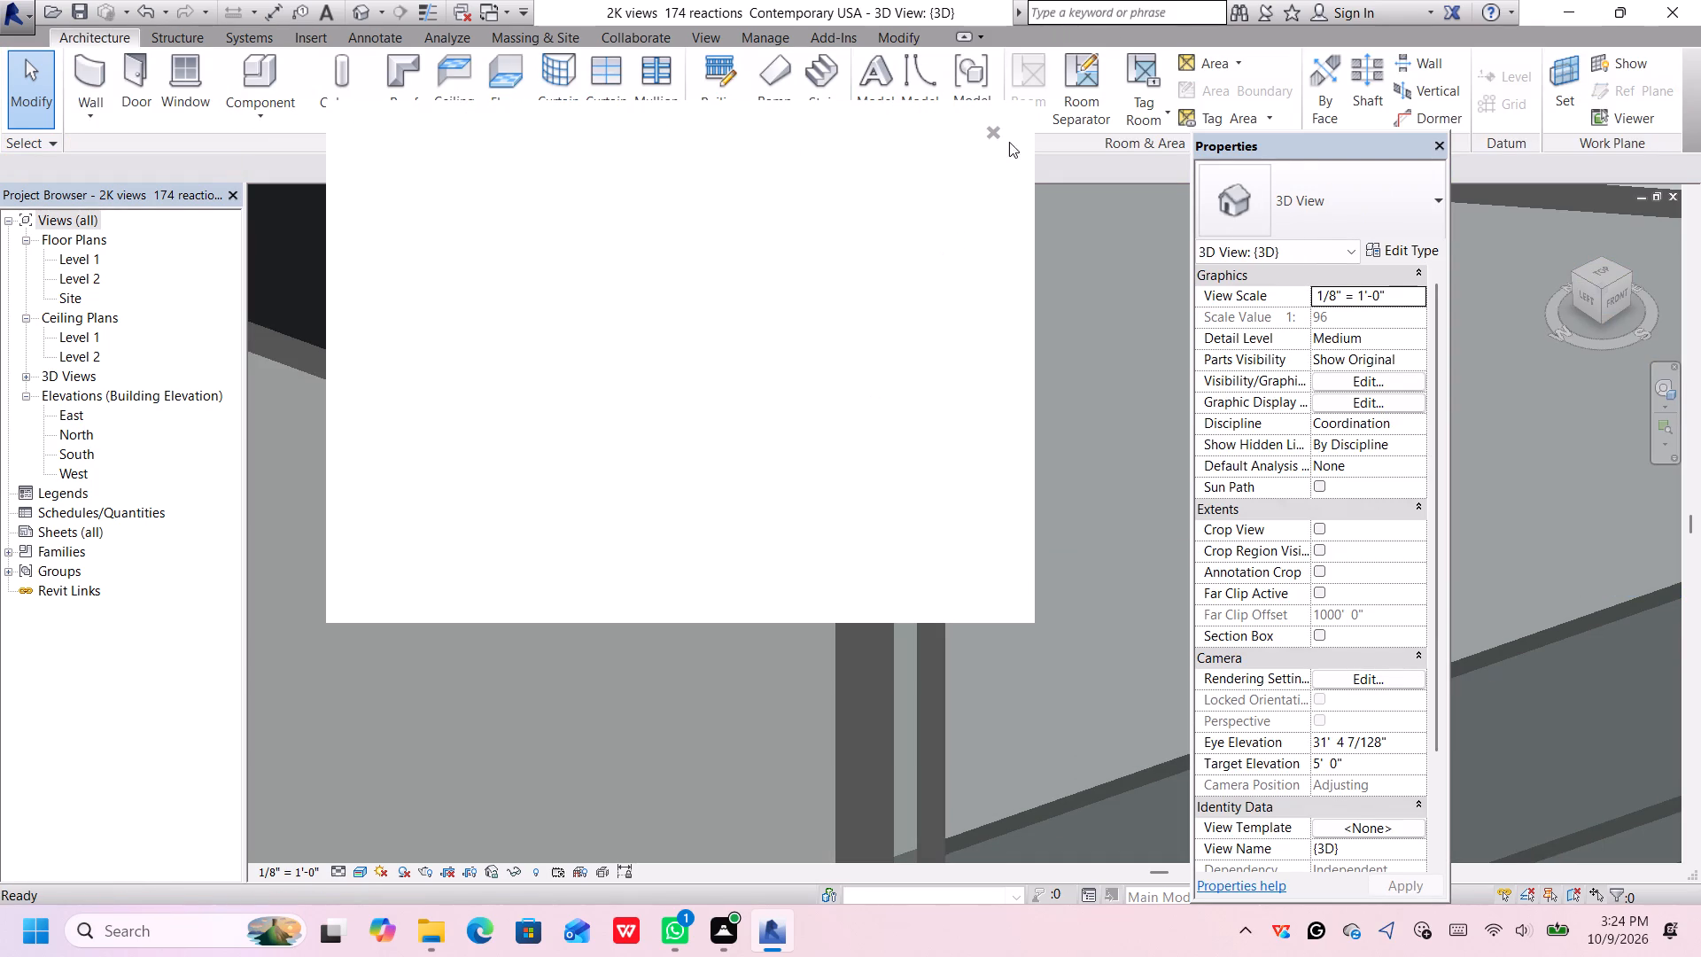
pyautogui.click(996, 131)
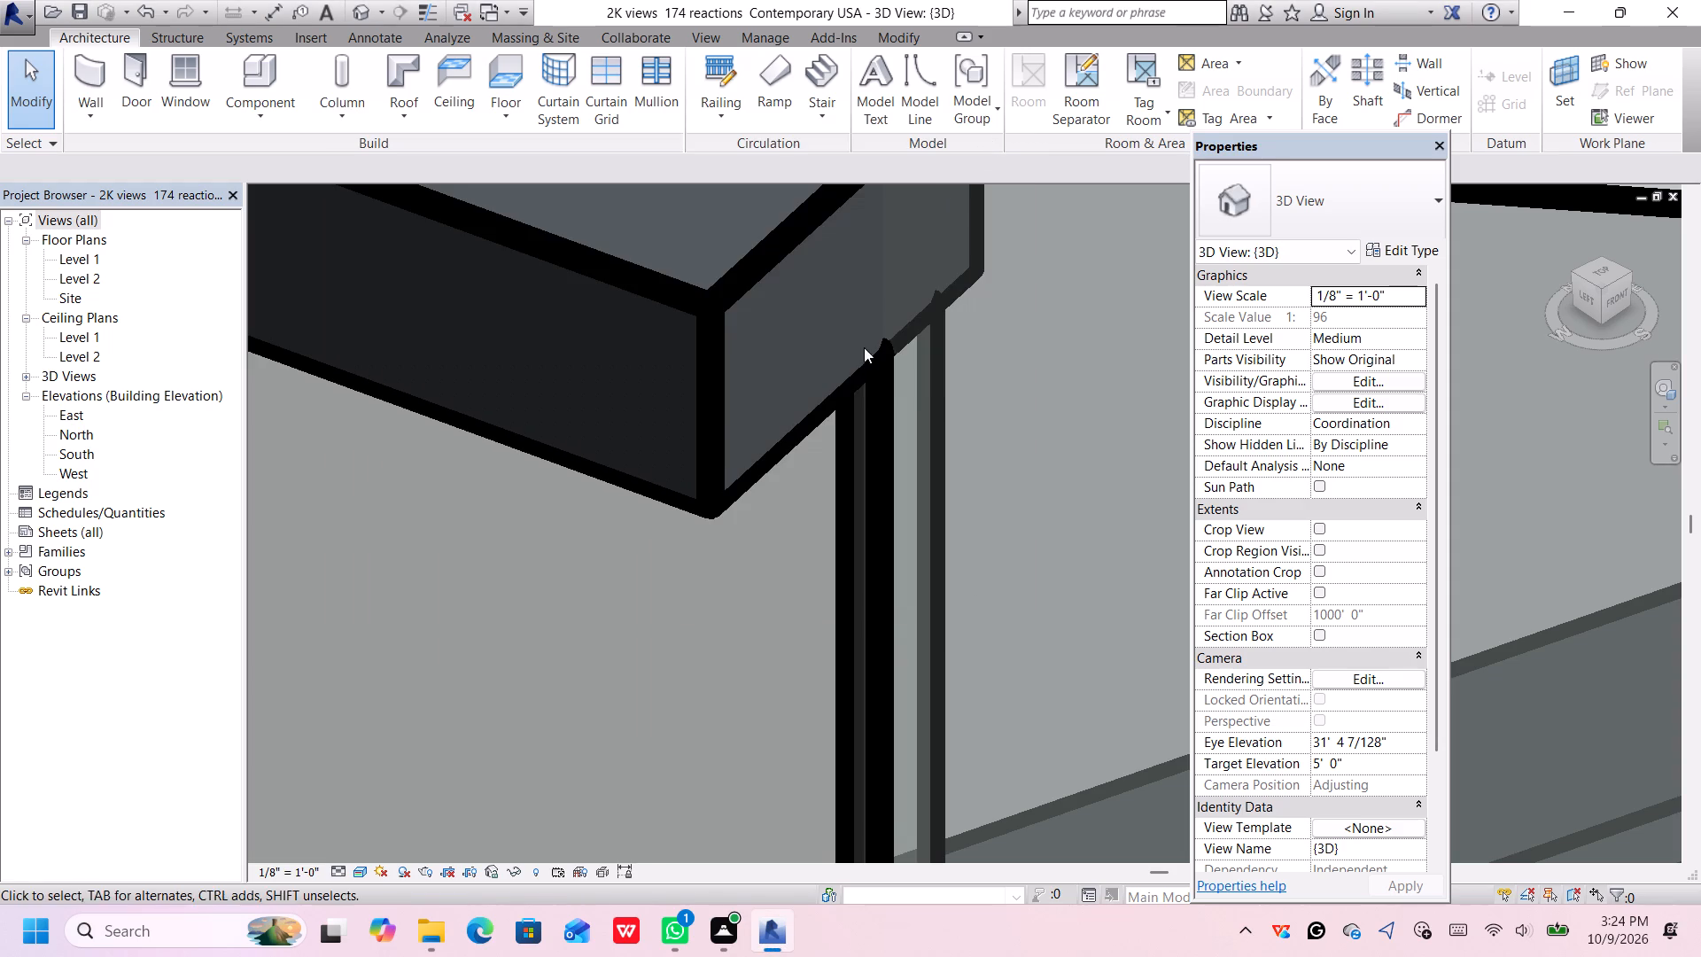
pyautogui.click(710, 396)
pyautogui.press('Delete')
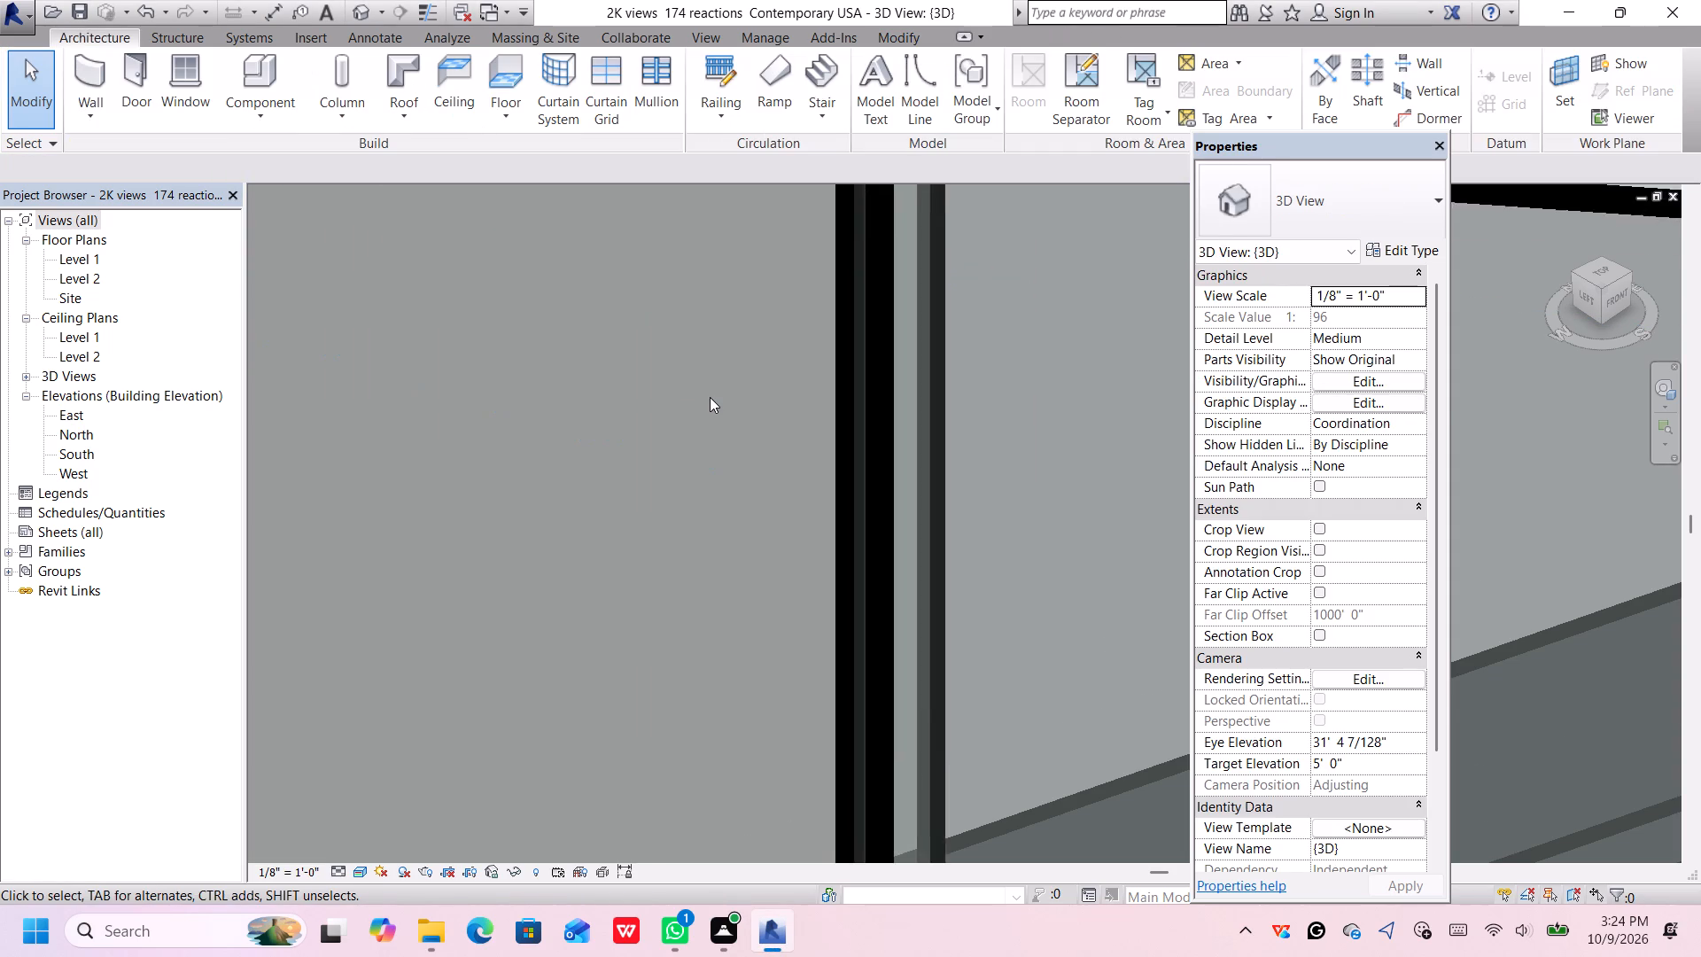
# Delete the two bottom 2.5" x 5" rectangular mullions beneath the same western panels of the southern glazed half.
pyautogui.scroll(-20, 710, 397)
pyautogui.scroll(-3, 710, 397)
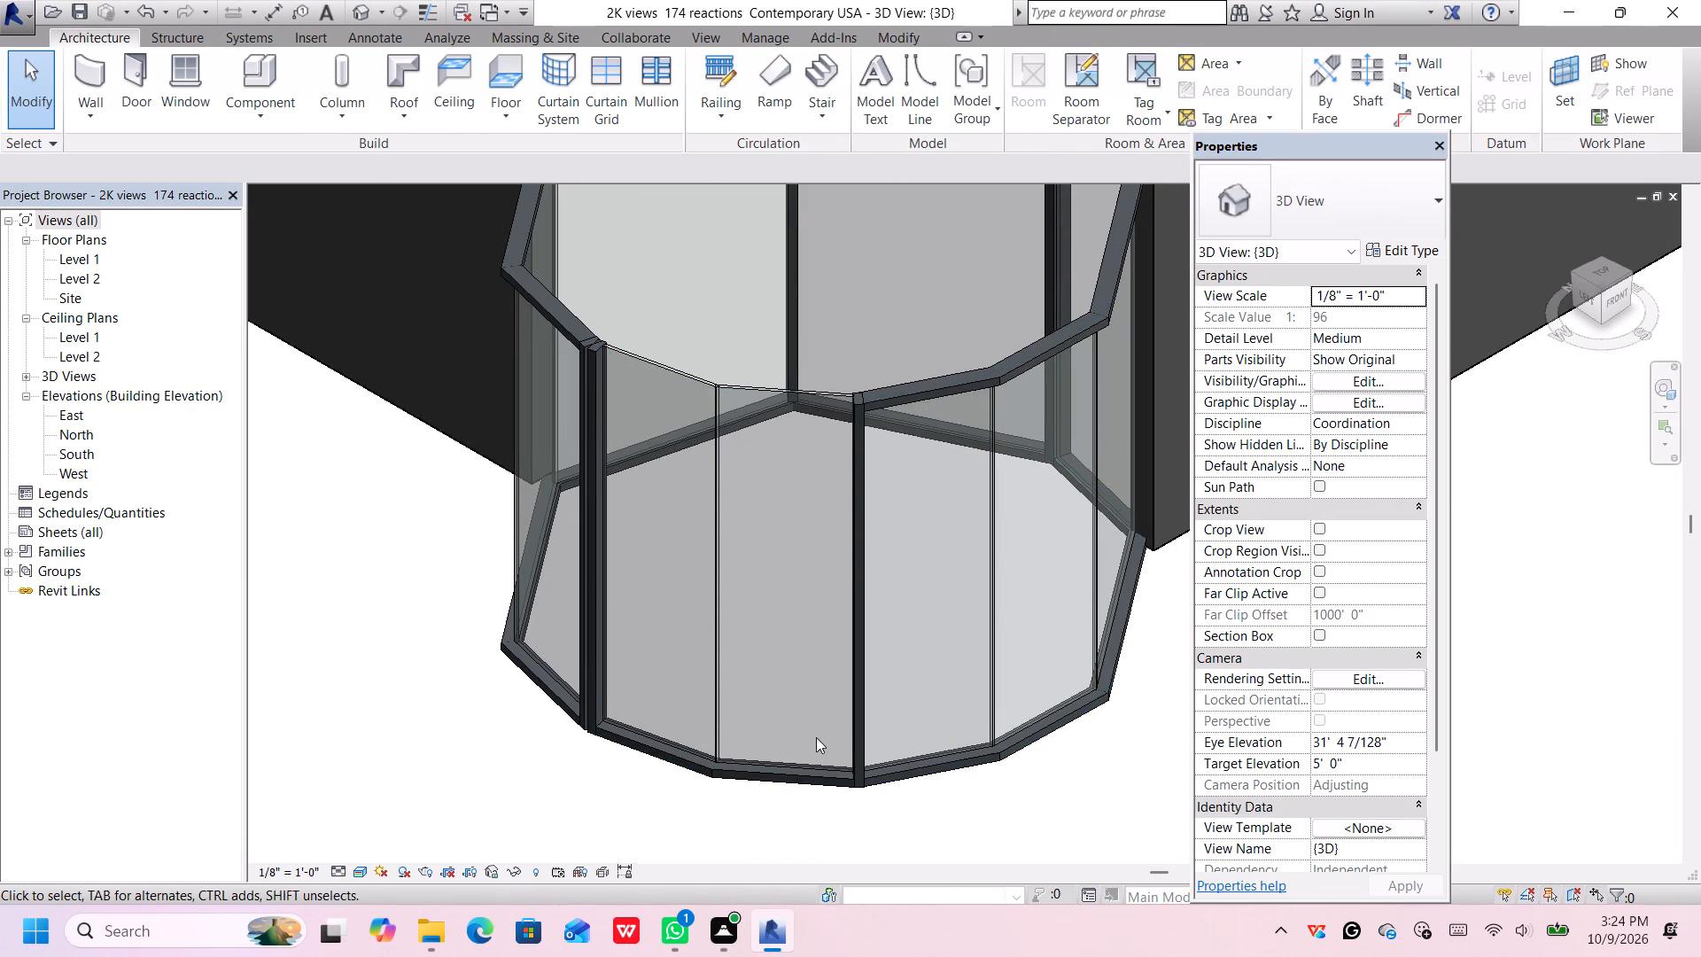
pyautogui.moveTo(813, 735); pyautogui.dragTo(806, 603, button='middle')
pyautogui.moveTo(806, 595); pyautogui.dragTo(808, 582, button='middle')
pyautogui.scroll(5, 789, 630)
pyautogui.click(789, 630)
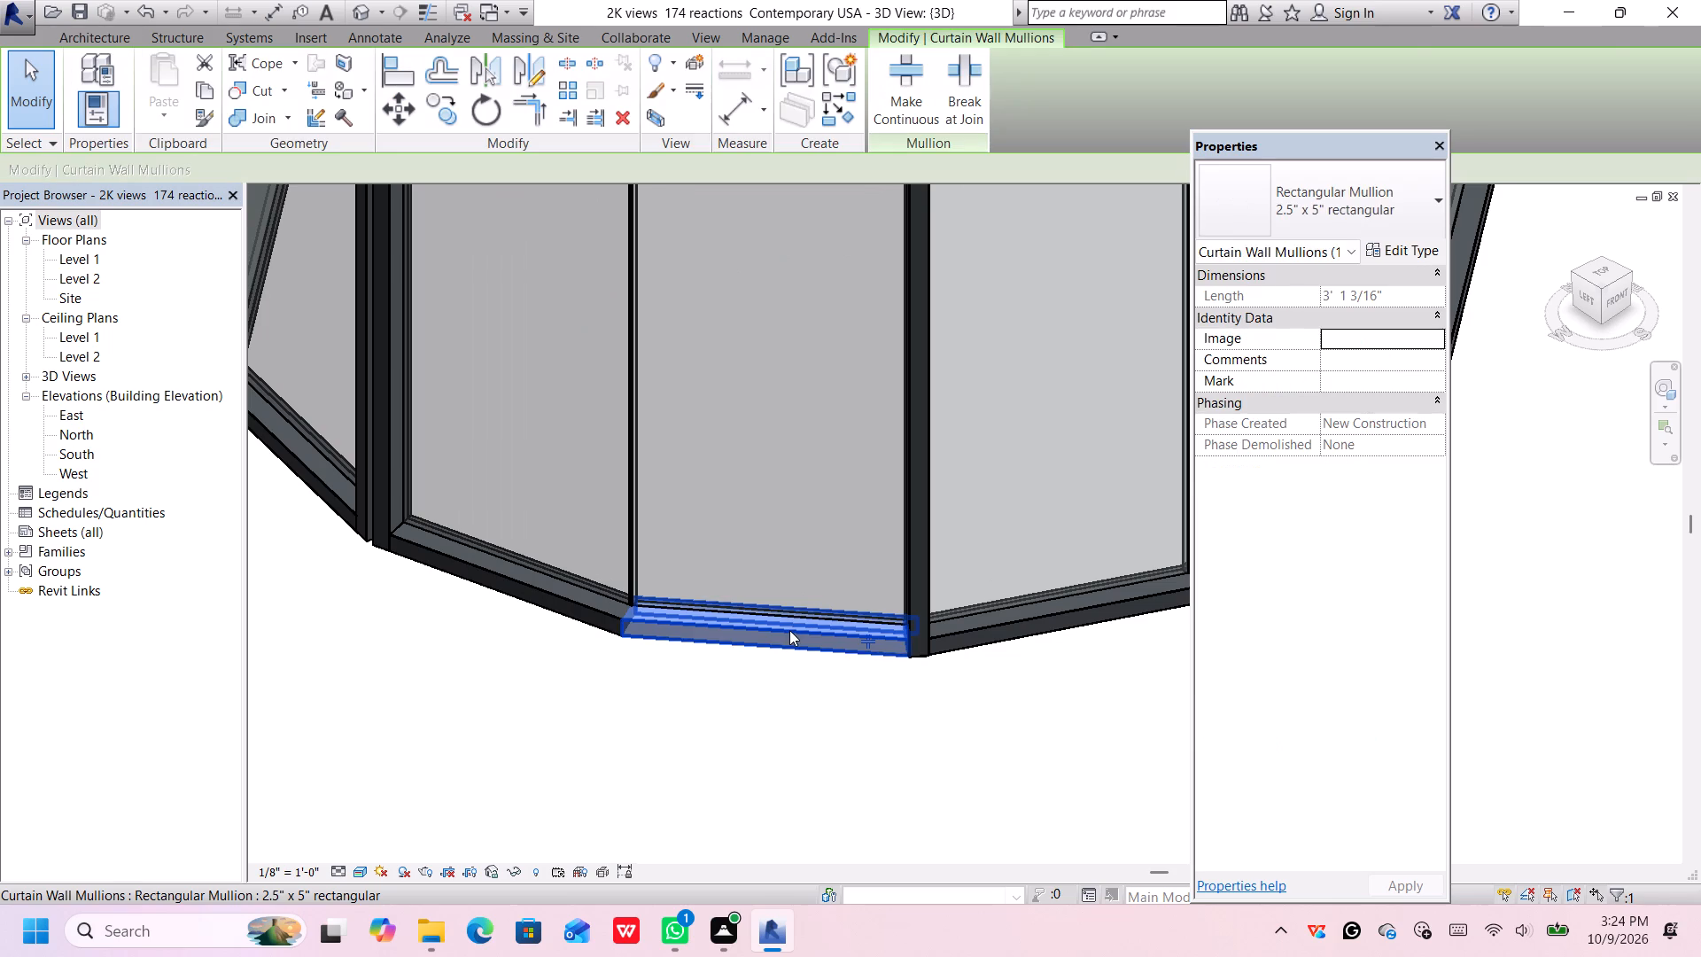
pyautogui.press('Delete')
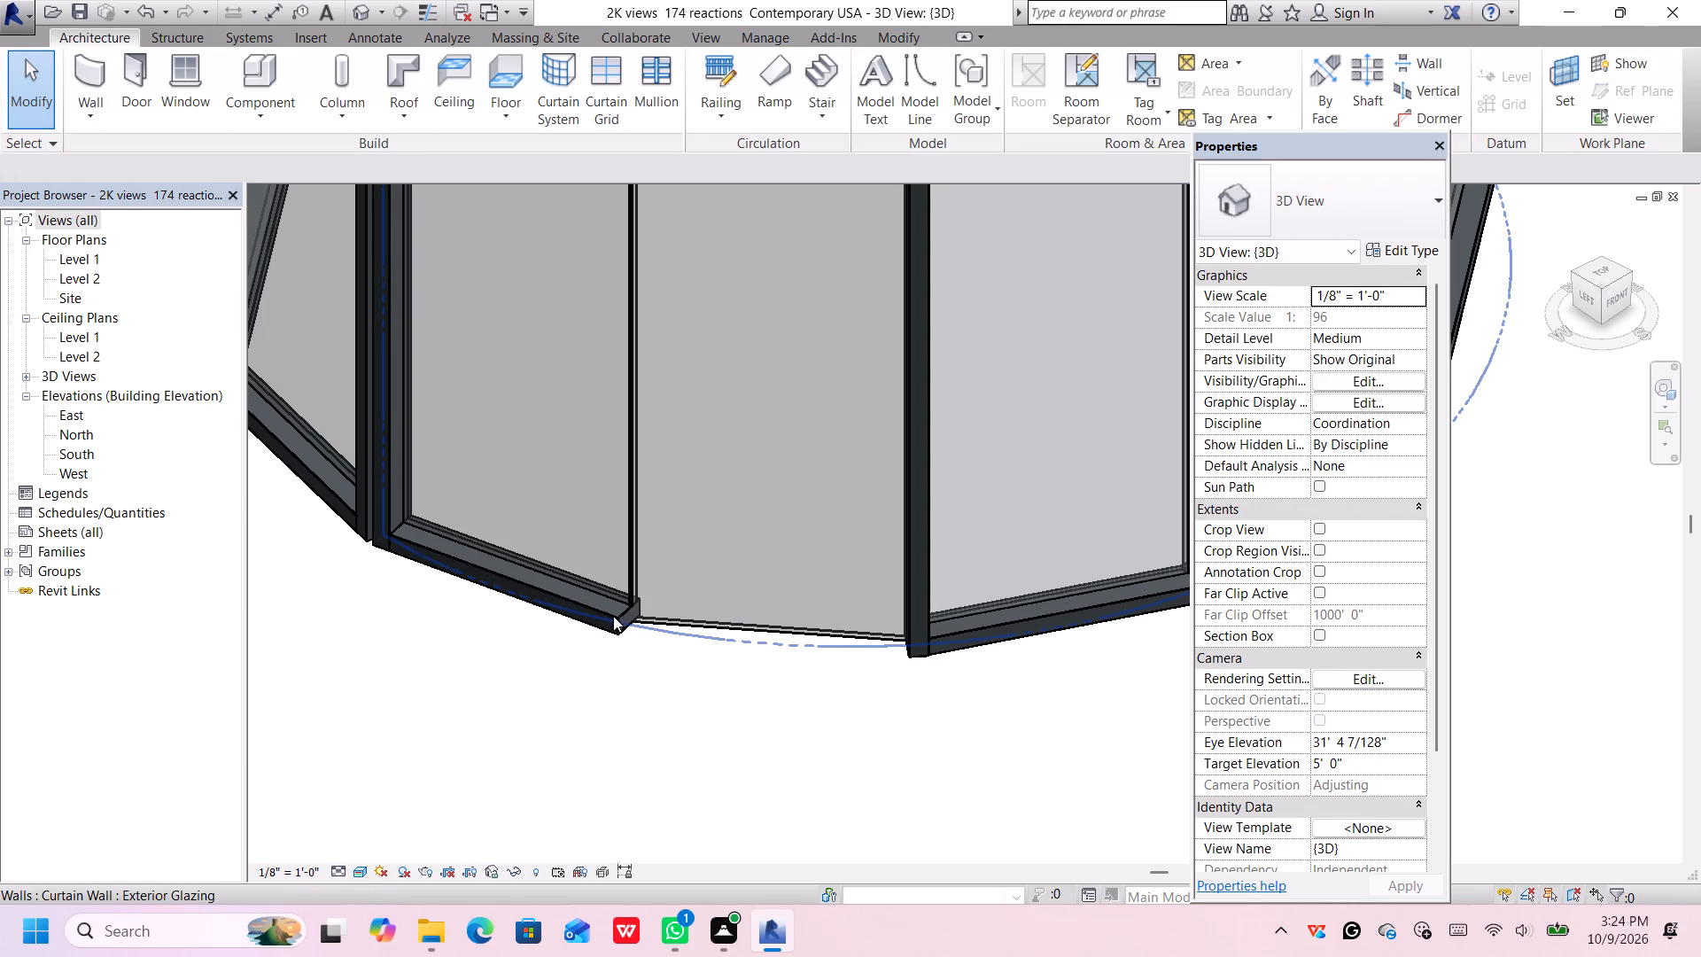
pyautogui.scroll(6, 605, 618)
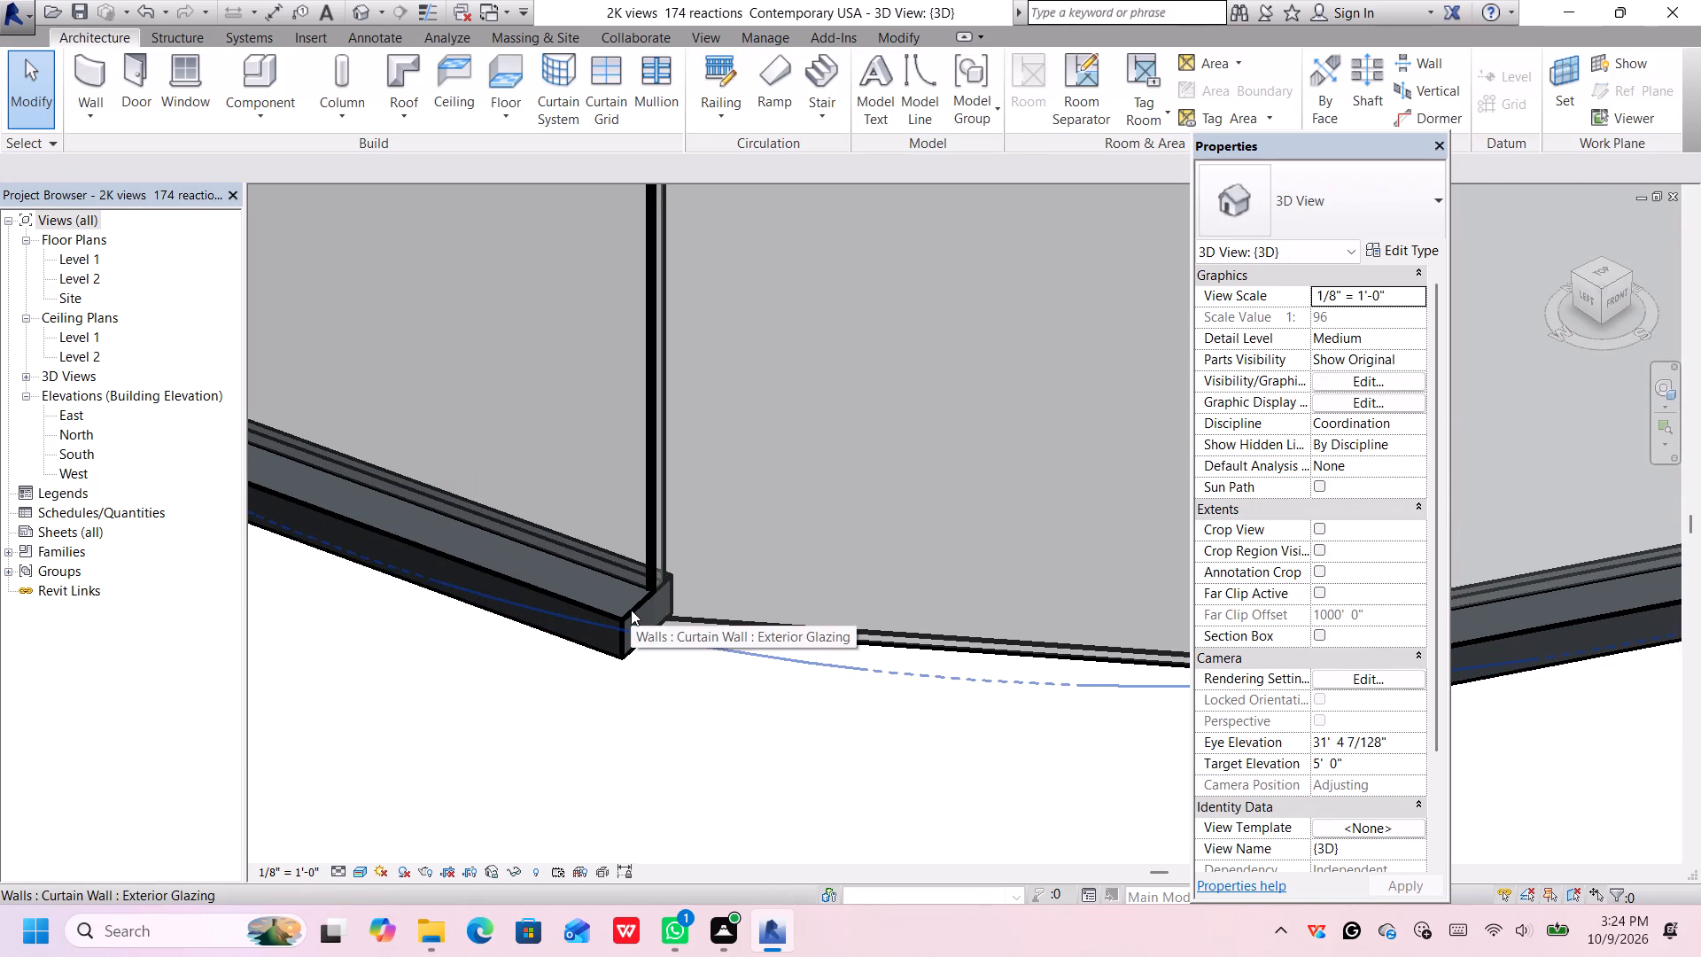
pyautogui.click(630, 612)
pyautogui.press('Delete')
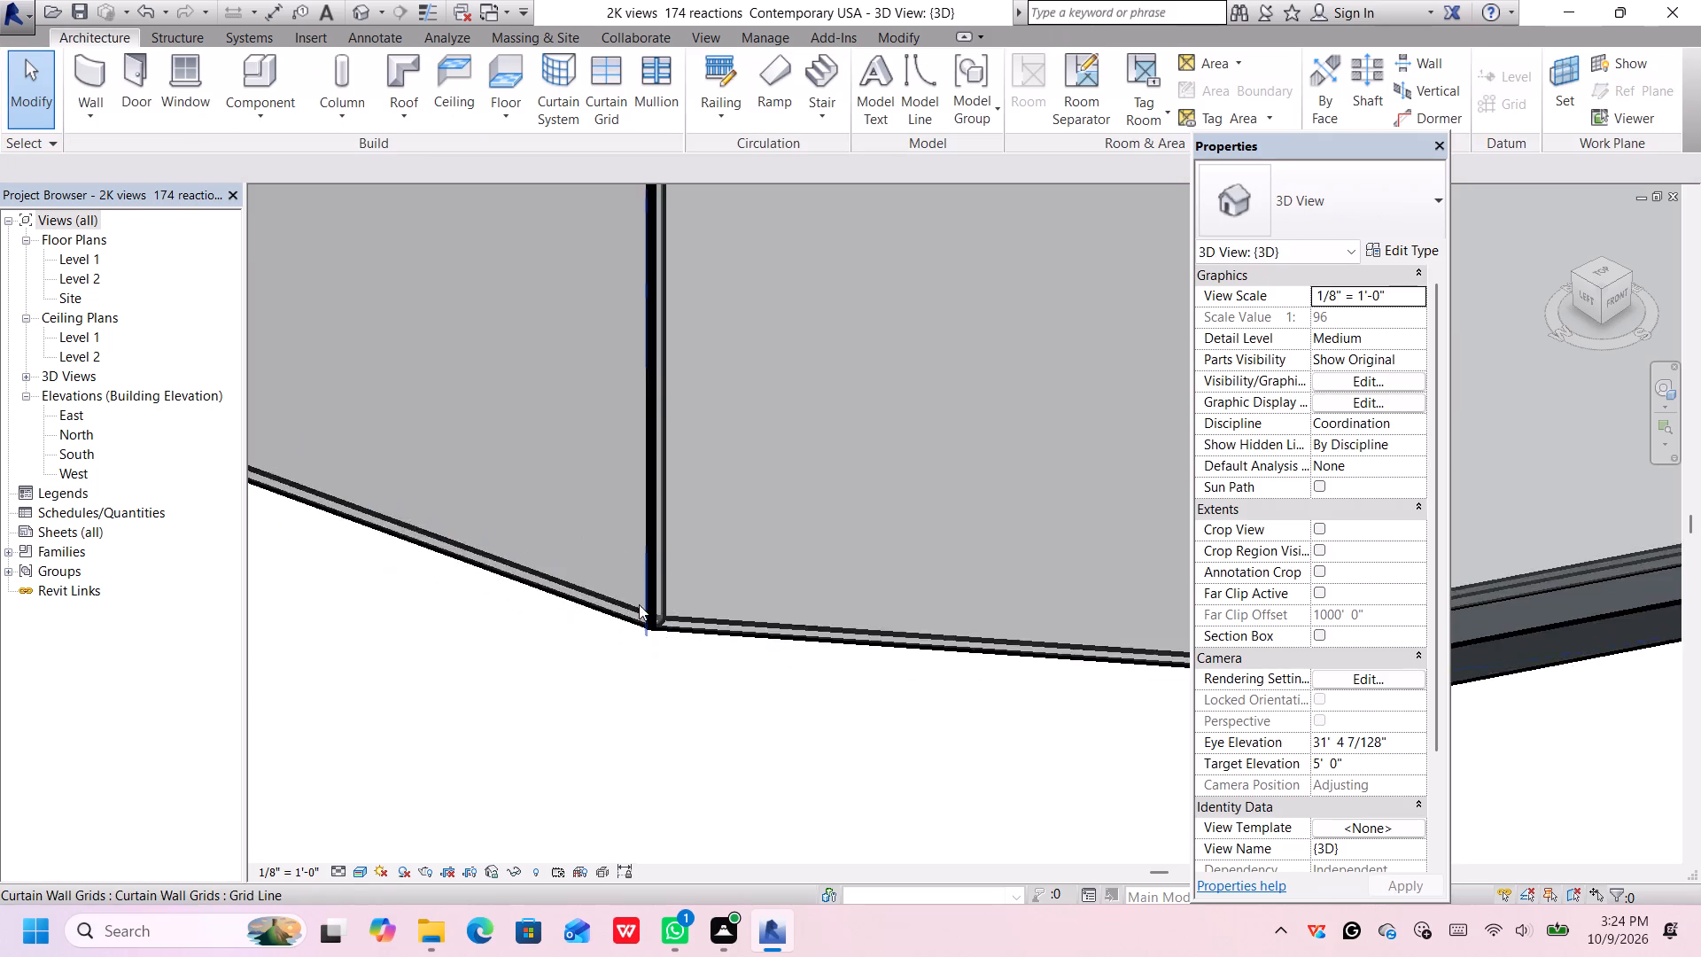
# Delete the next panel's bottom mullion to the east and the vertical mullion at that panel's western edge.
pyautogui.scroll(-11, 639, 603)
pyautogui.click(821, 611)
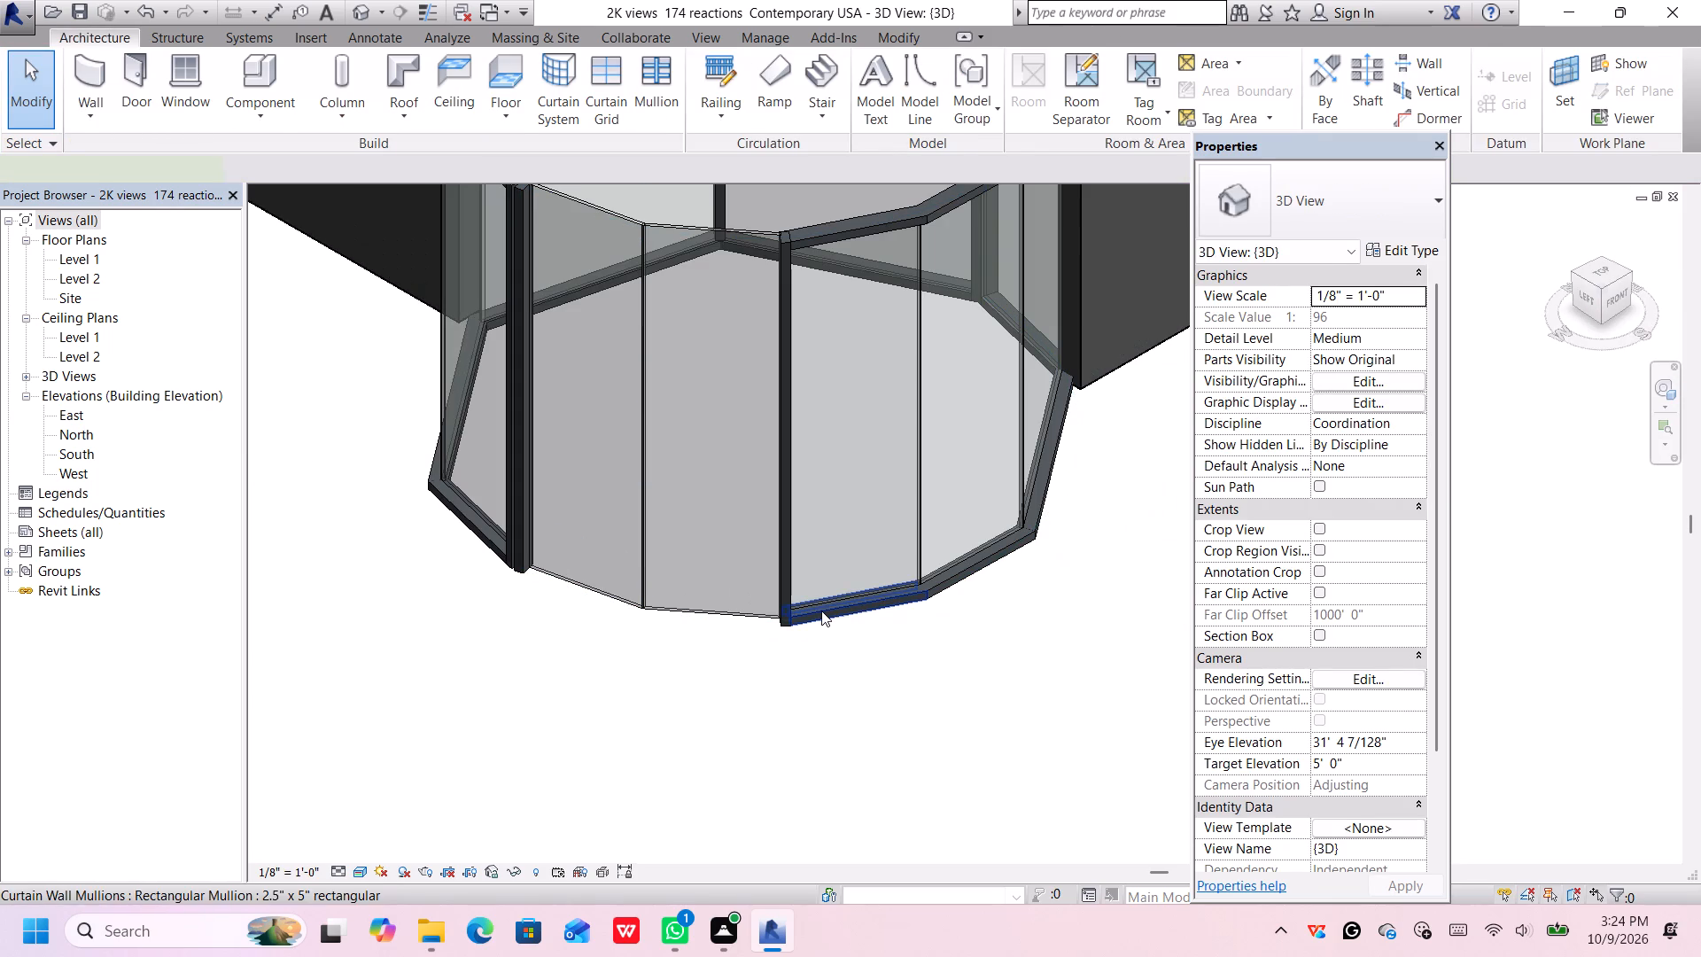
pyautogui.press('Delete')
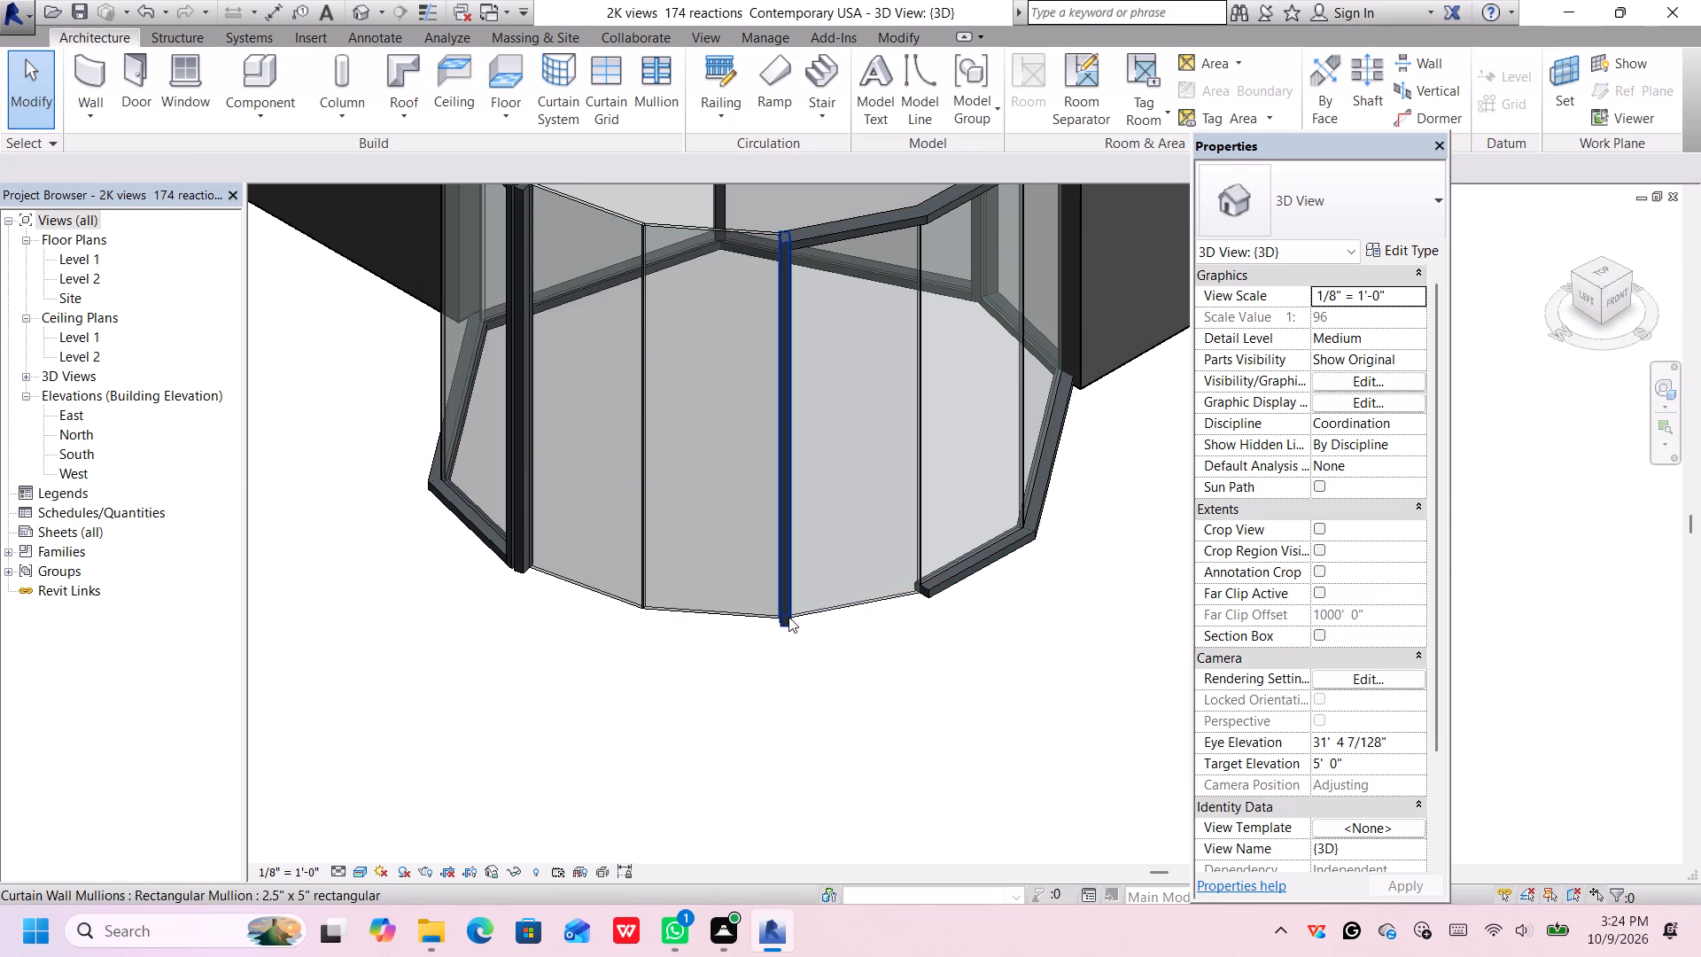
pyautogui.click(788, 617)
pyautogui.press('Delete')
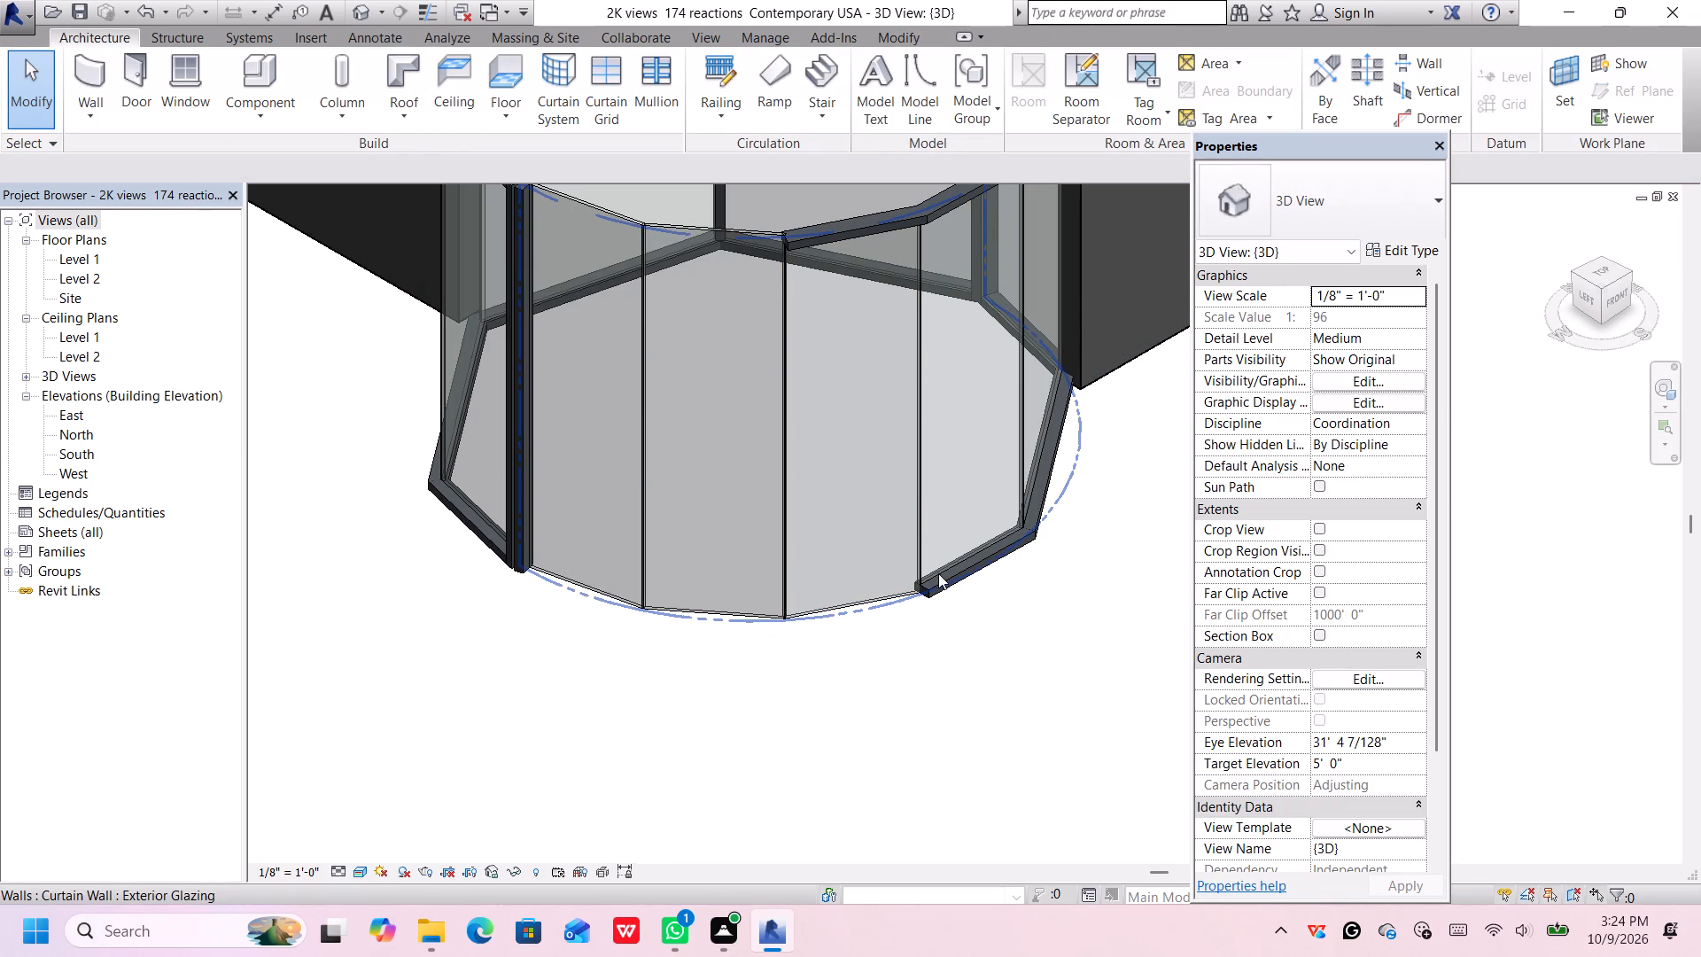
# Delete the bottom 2.5" x 5" rectangular mullion of the following panel toward the east end of the glazed wall.
pyautogui.scroll(10, 938, 587)
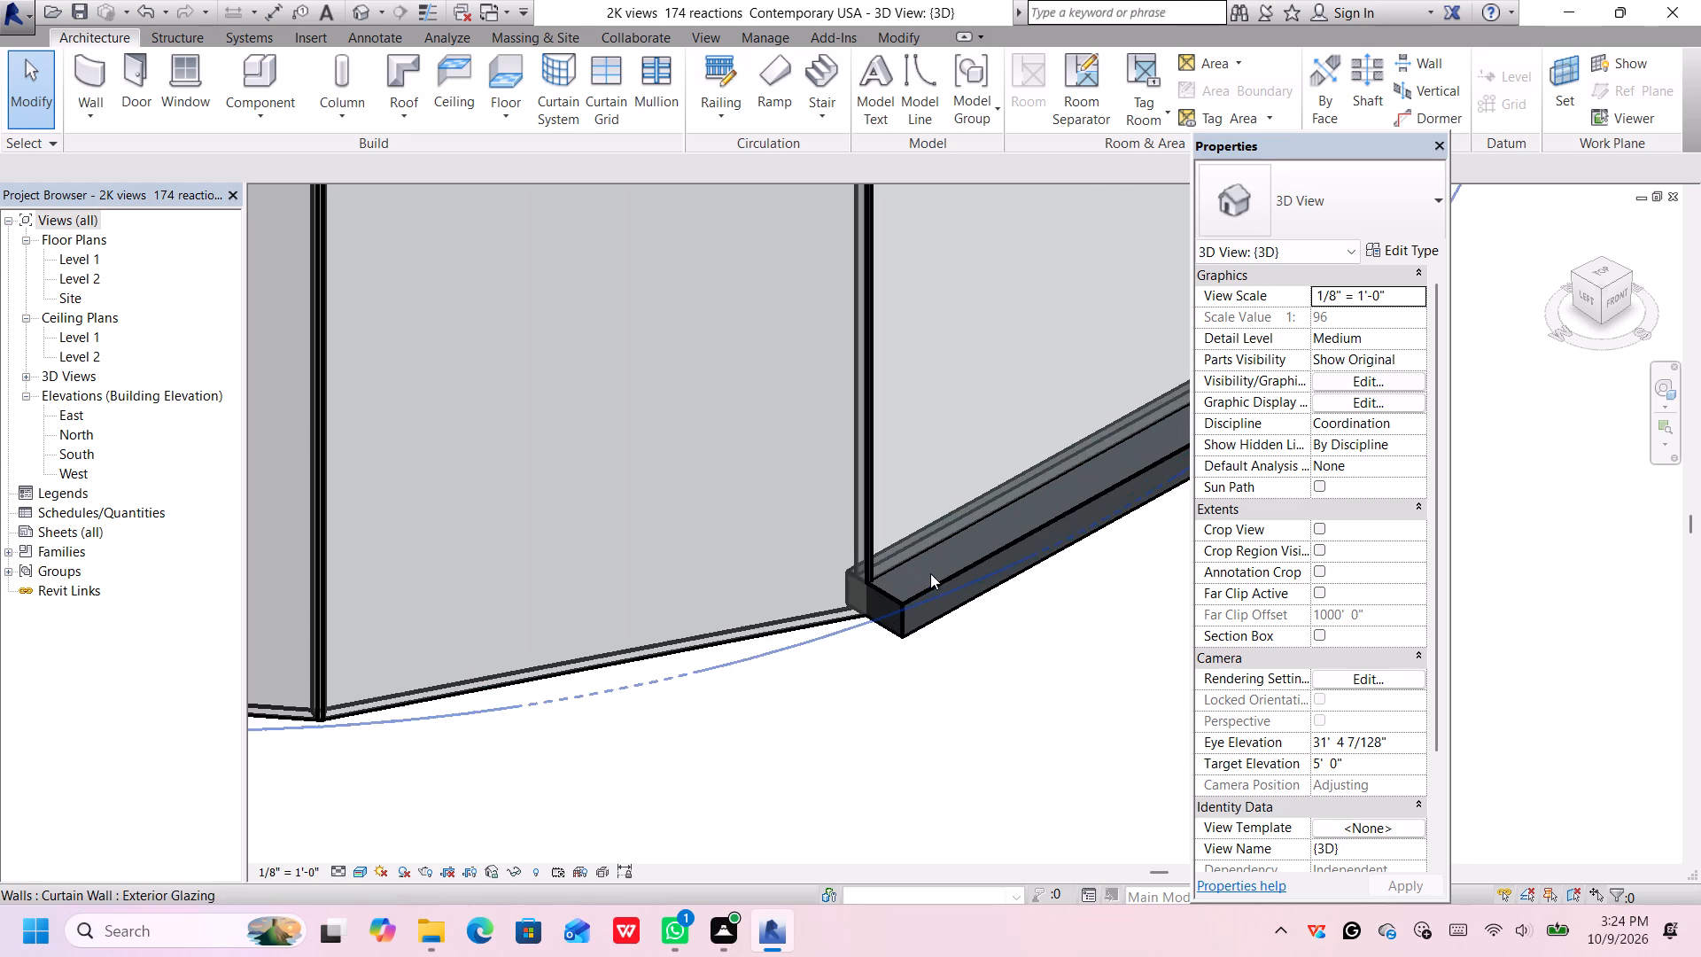
pyautogui.scroll(6, 928, 567)
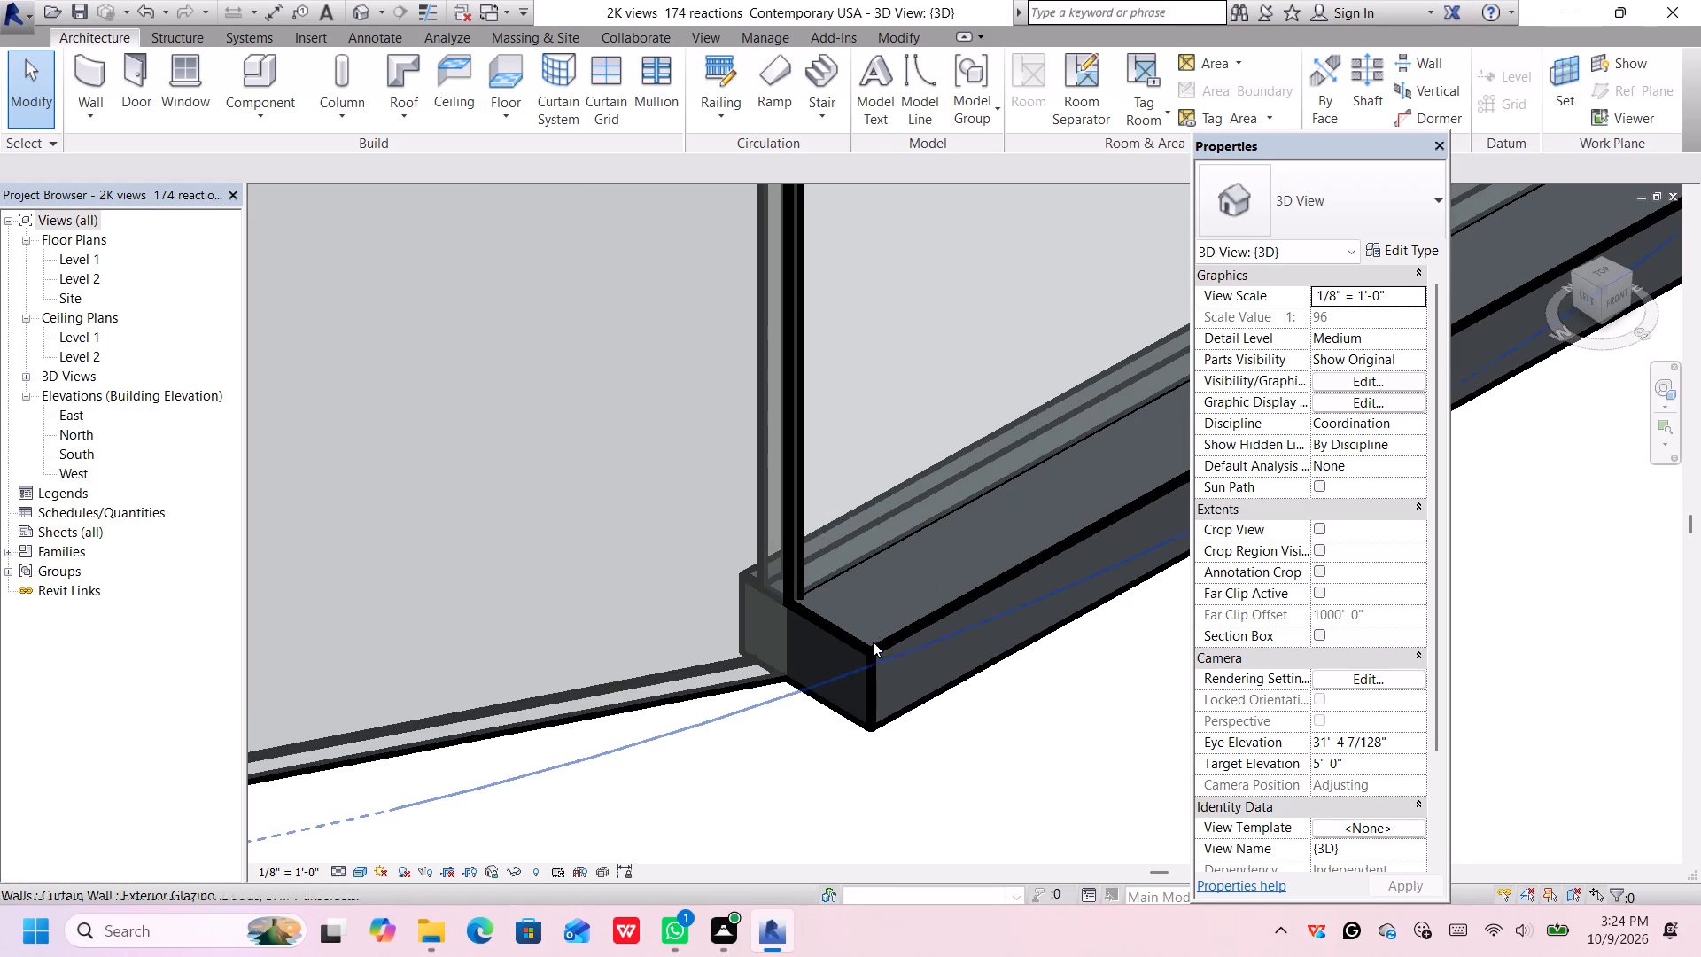
pyautogui.scroll(13, 859, 654)
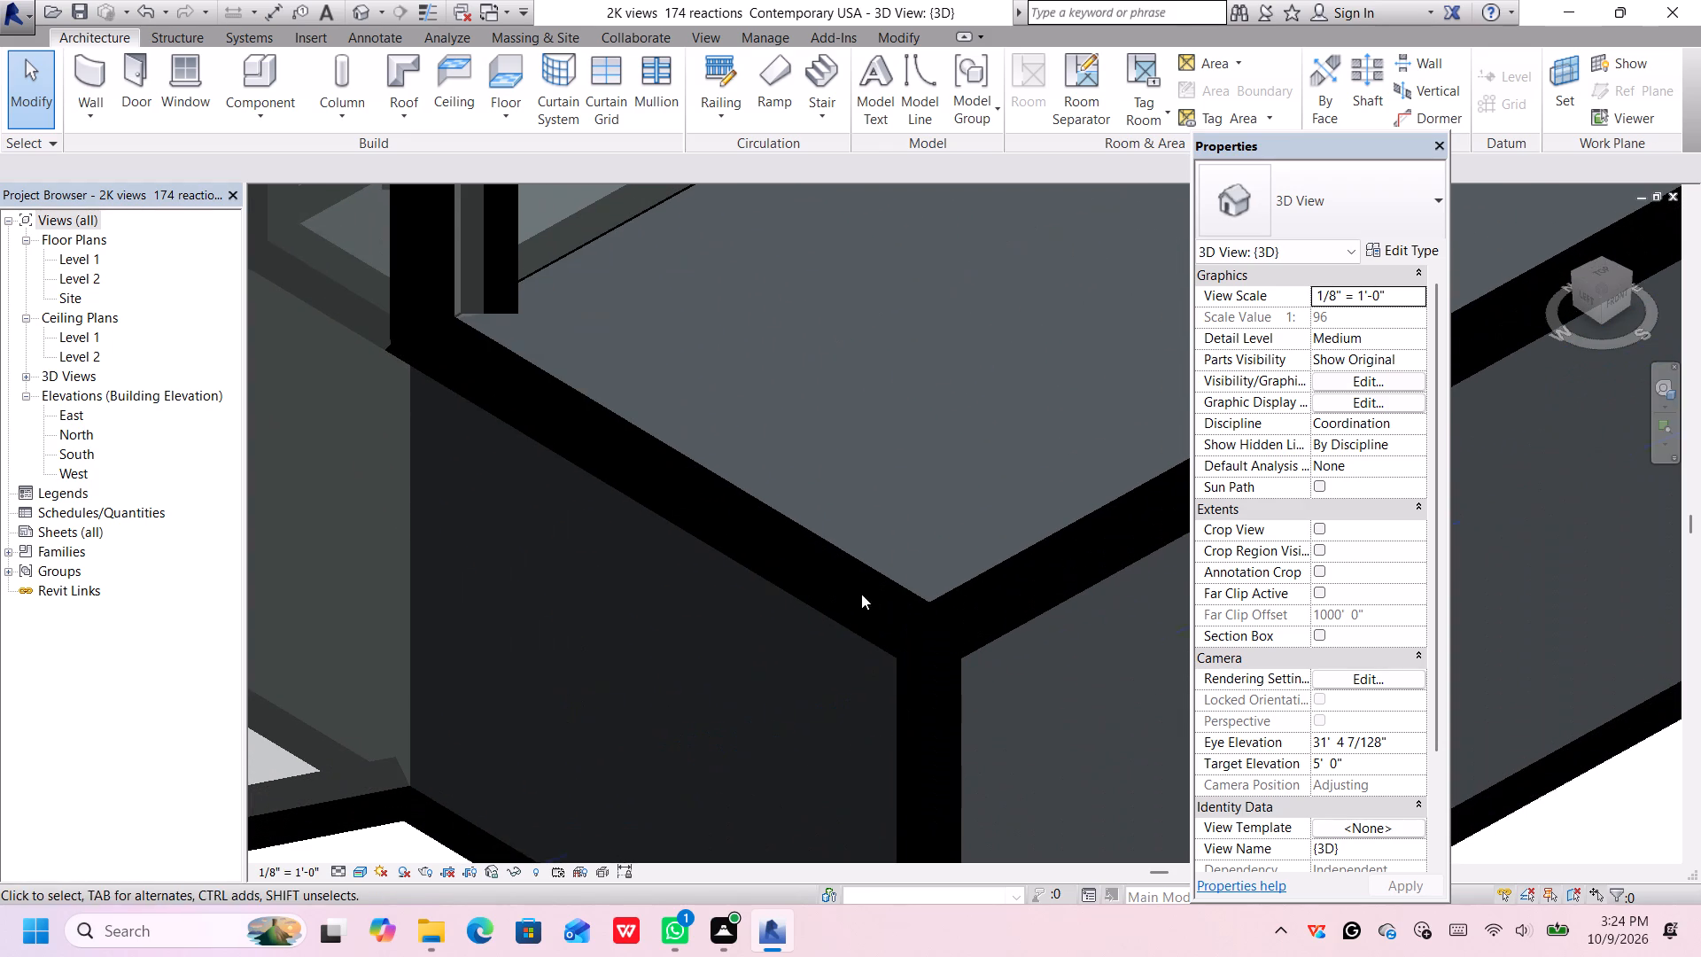
pyautogui.scroll(-15, 823, 625)
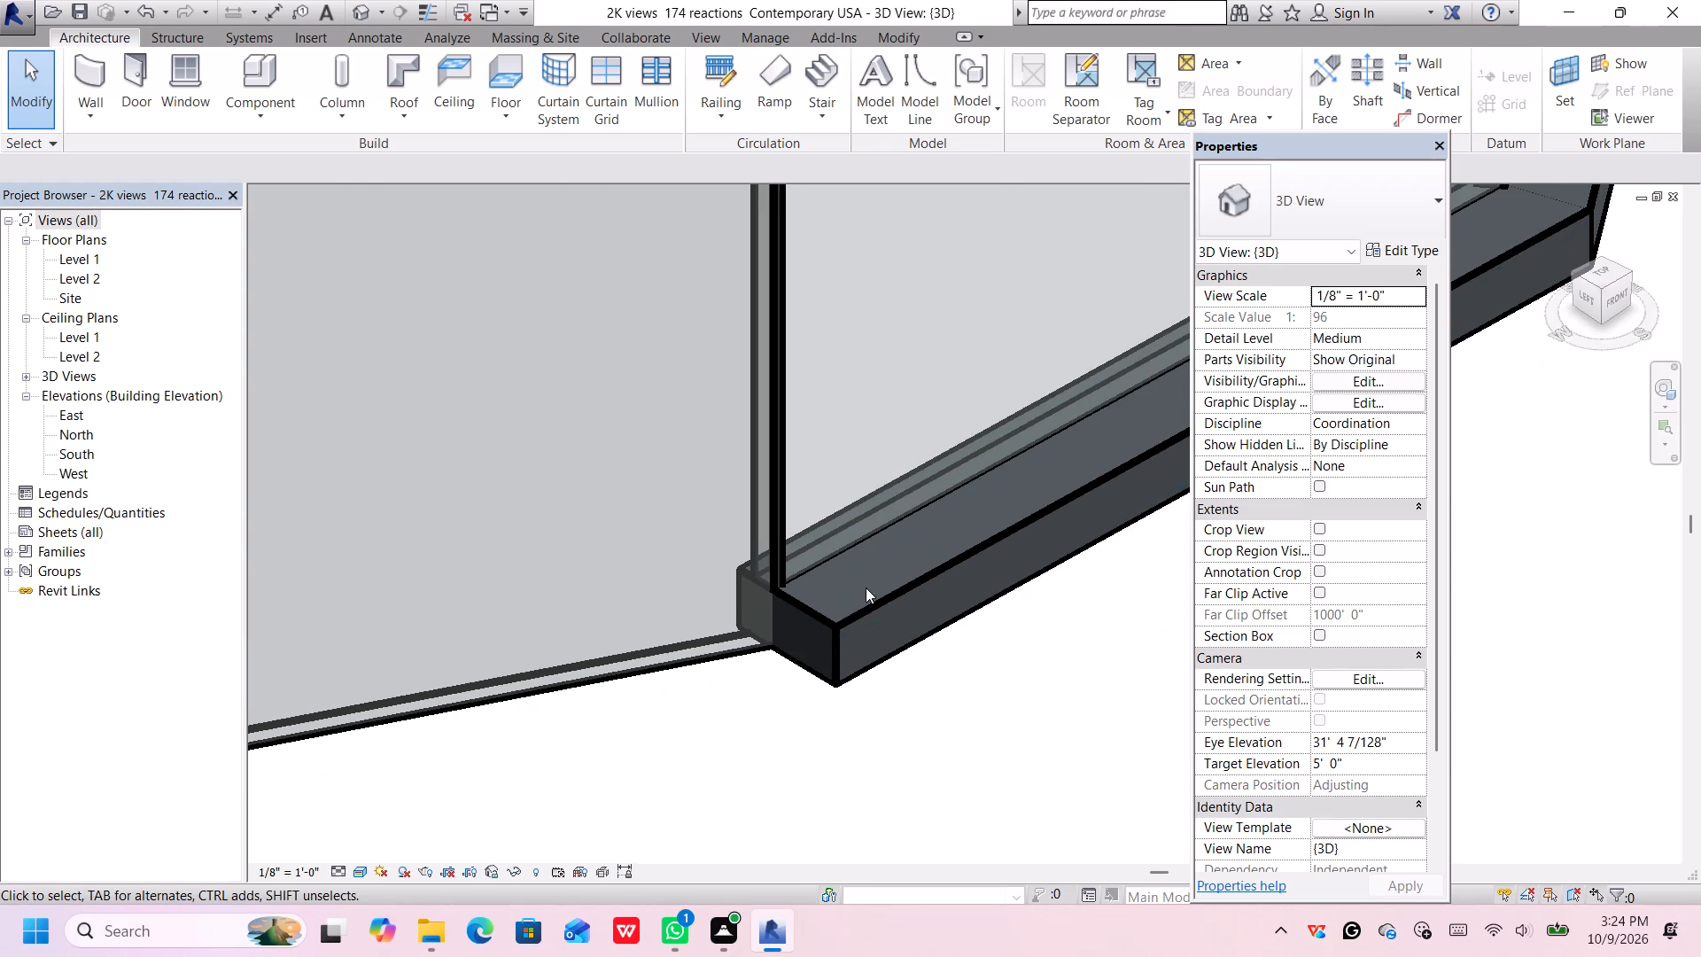
pyautogui.scroll(-1, 866, 587)
pyautogui.scroll(1, 866, 587)
pyautogui.scroll(-4, 866, 587)
pyautogui.click(887, 589)
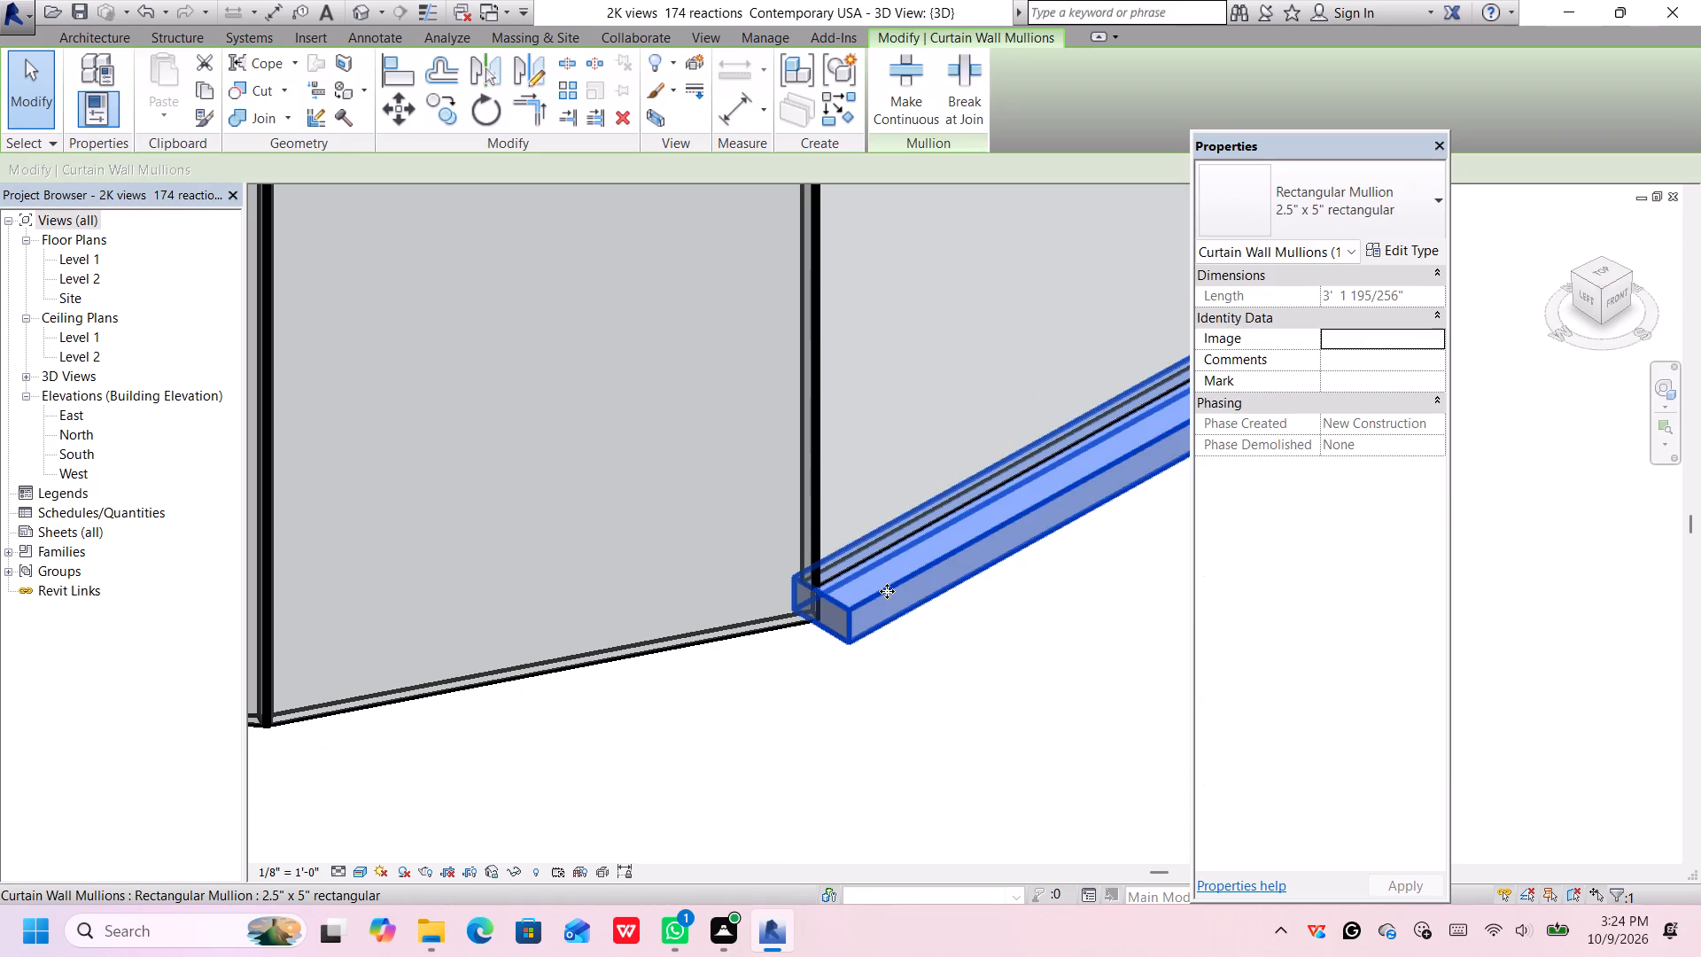
pyautogui.press('Delete')
pyautogui.scroll(-6, 889, 591)
pyautogui.moveTo(908, 585); pyautogui.dragTo(709, 645, button='middle')
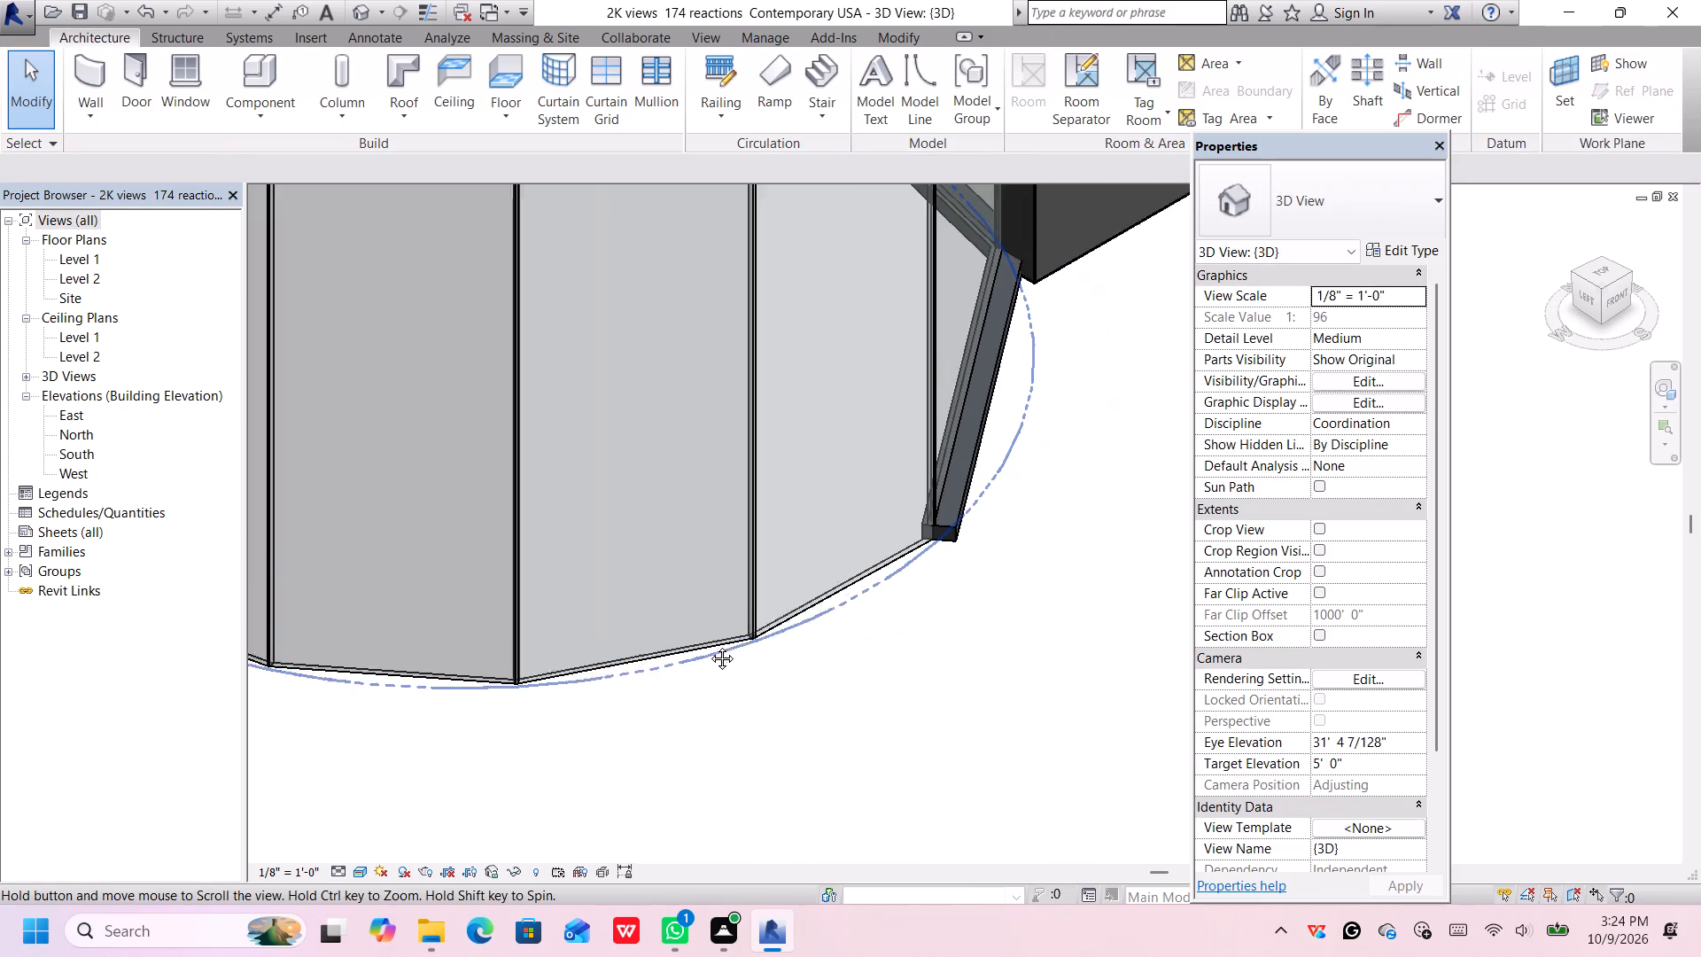
# Delete the bottom 2.5" x 5" rectangular mullion of the easternmost panel of the southern glazed half, beside the south wall.
pyautogui.moveTo(709, 645); pyautogui.dragTo(580, 695, button='middle')
pyautogui.scroll(6, 717, 584)
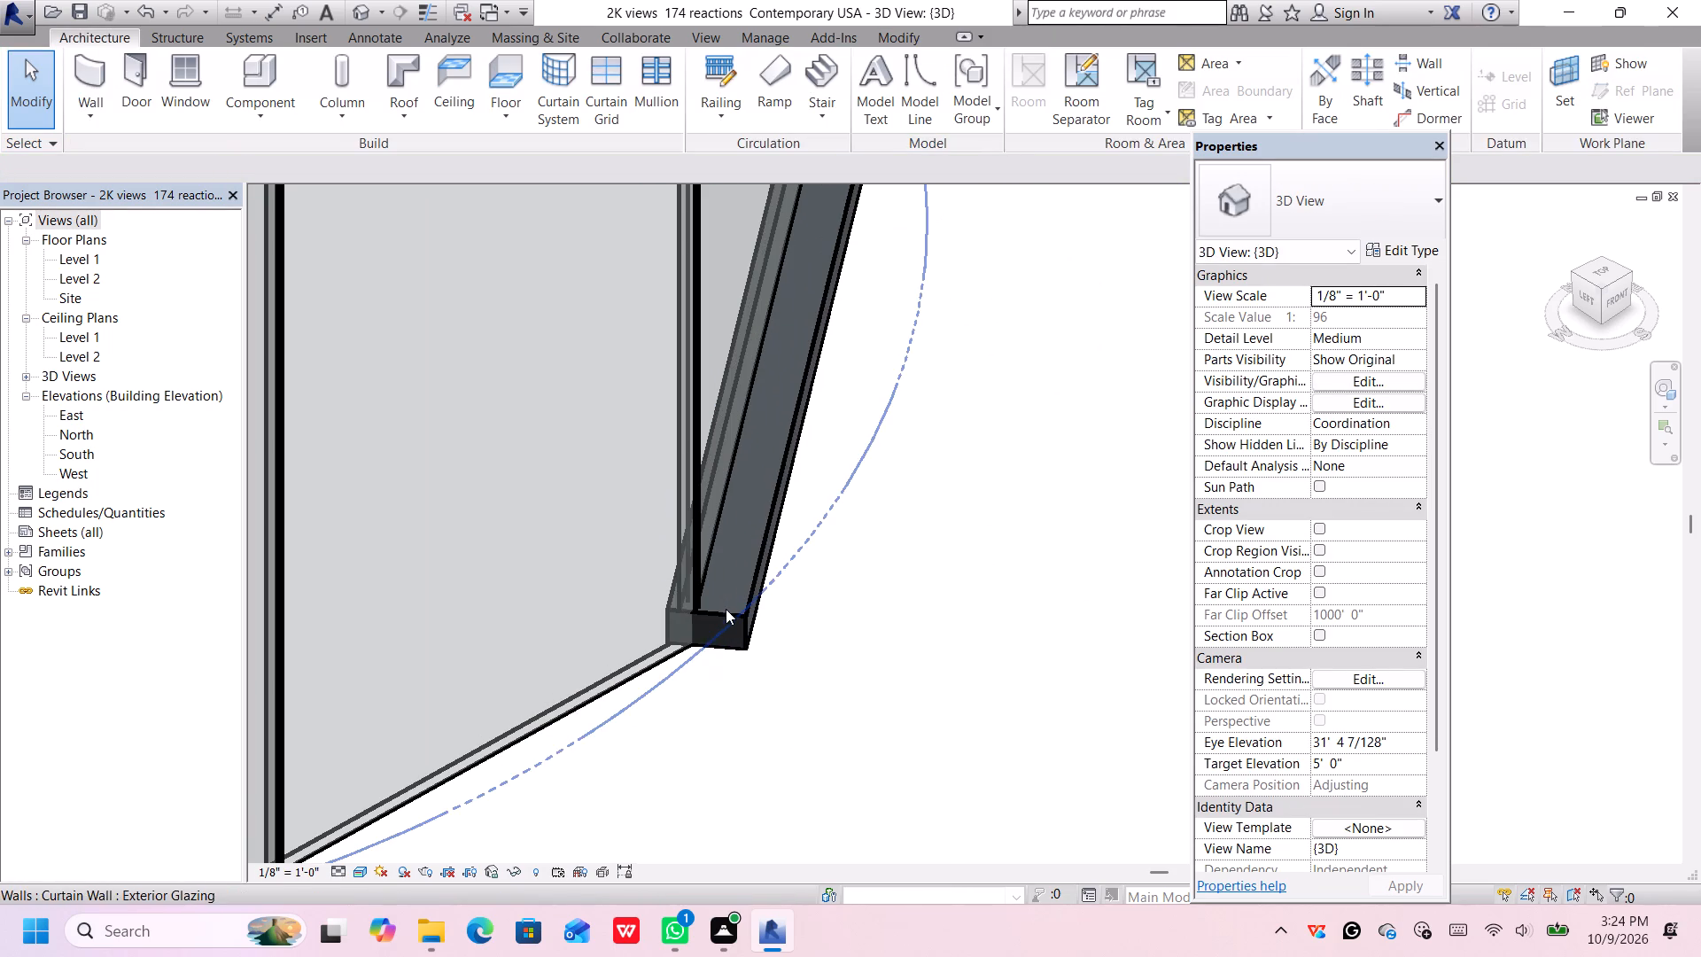
pyautogui.scroll(6, 726, 621)
pyautogui.click(727, 605)
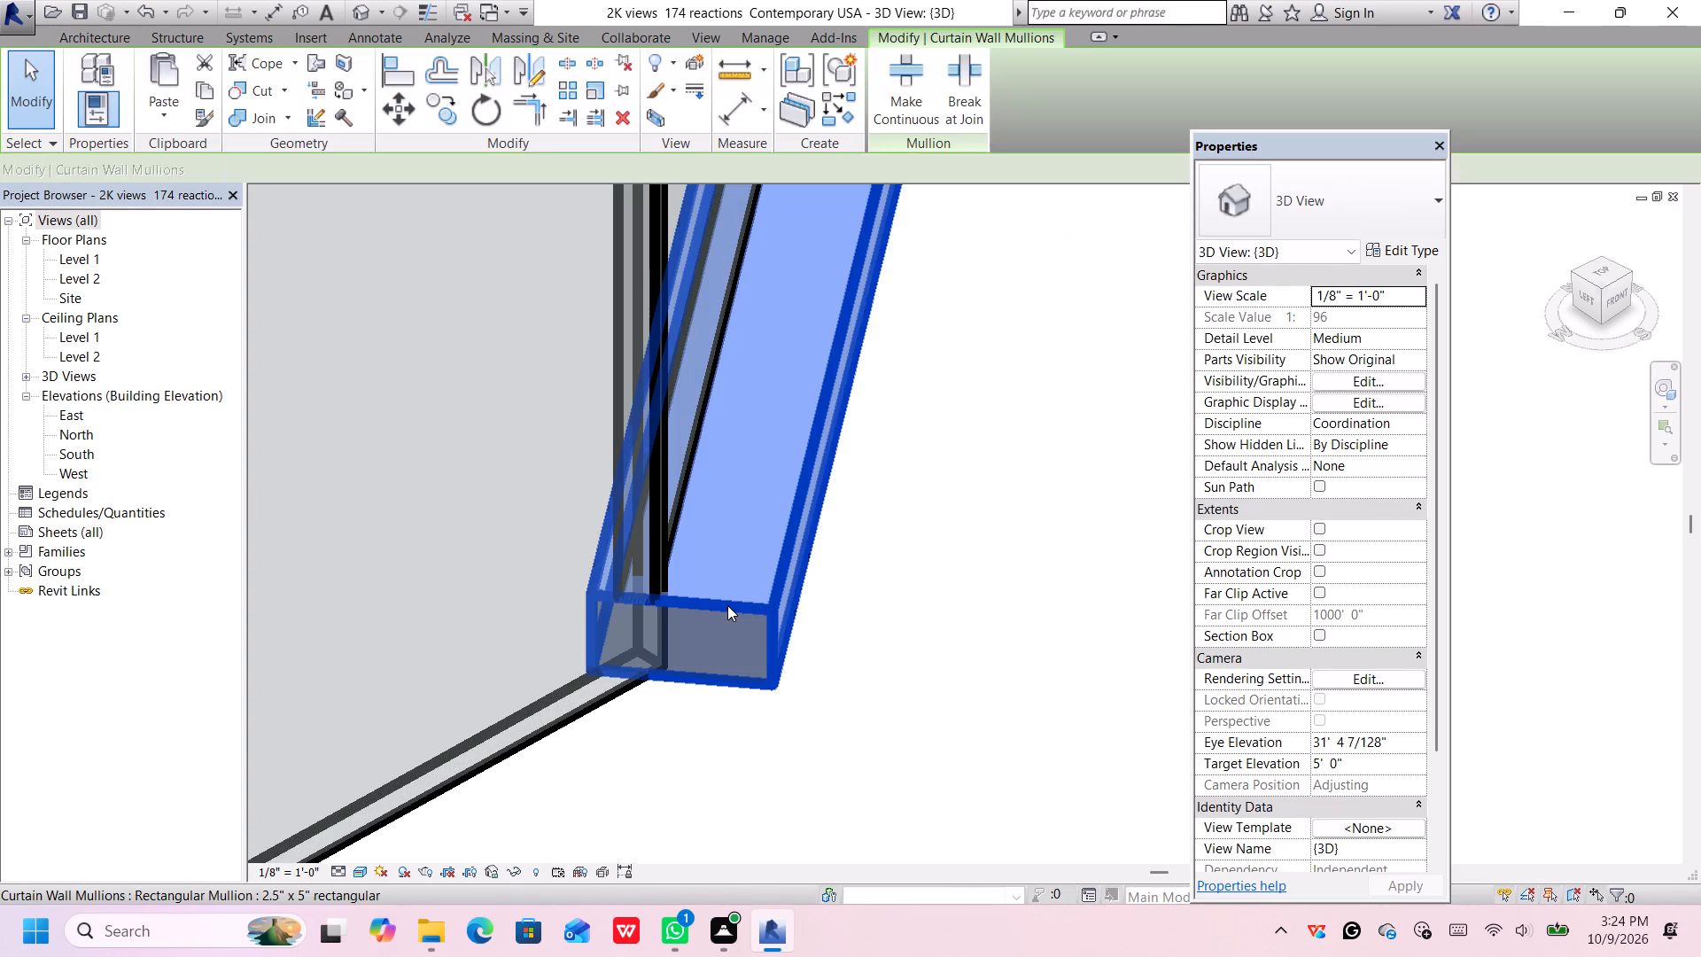
pyautogui.press('Delete')
# Delete the bottom 2.5" x 5" rectangular mullion of the Curtain Wall 1 panel just west of the junction between the two glazed halves.
pyautogui.scroll(-7, 727, 605)
pyautogui.scroll(1, 727, 605)
pyautogui.scroll(-6, 727, 605)
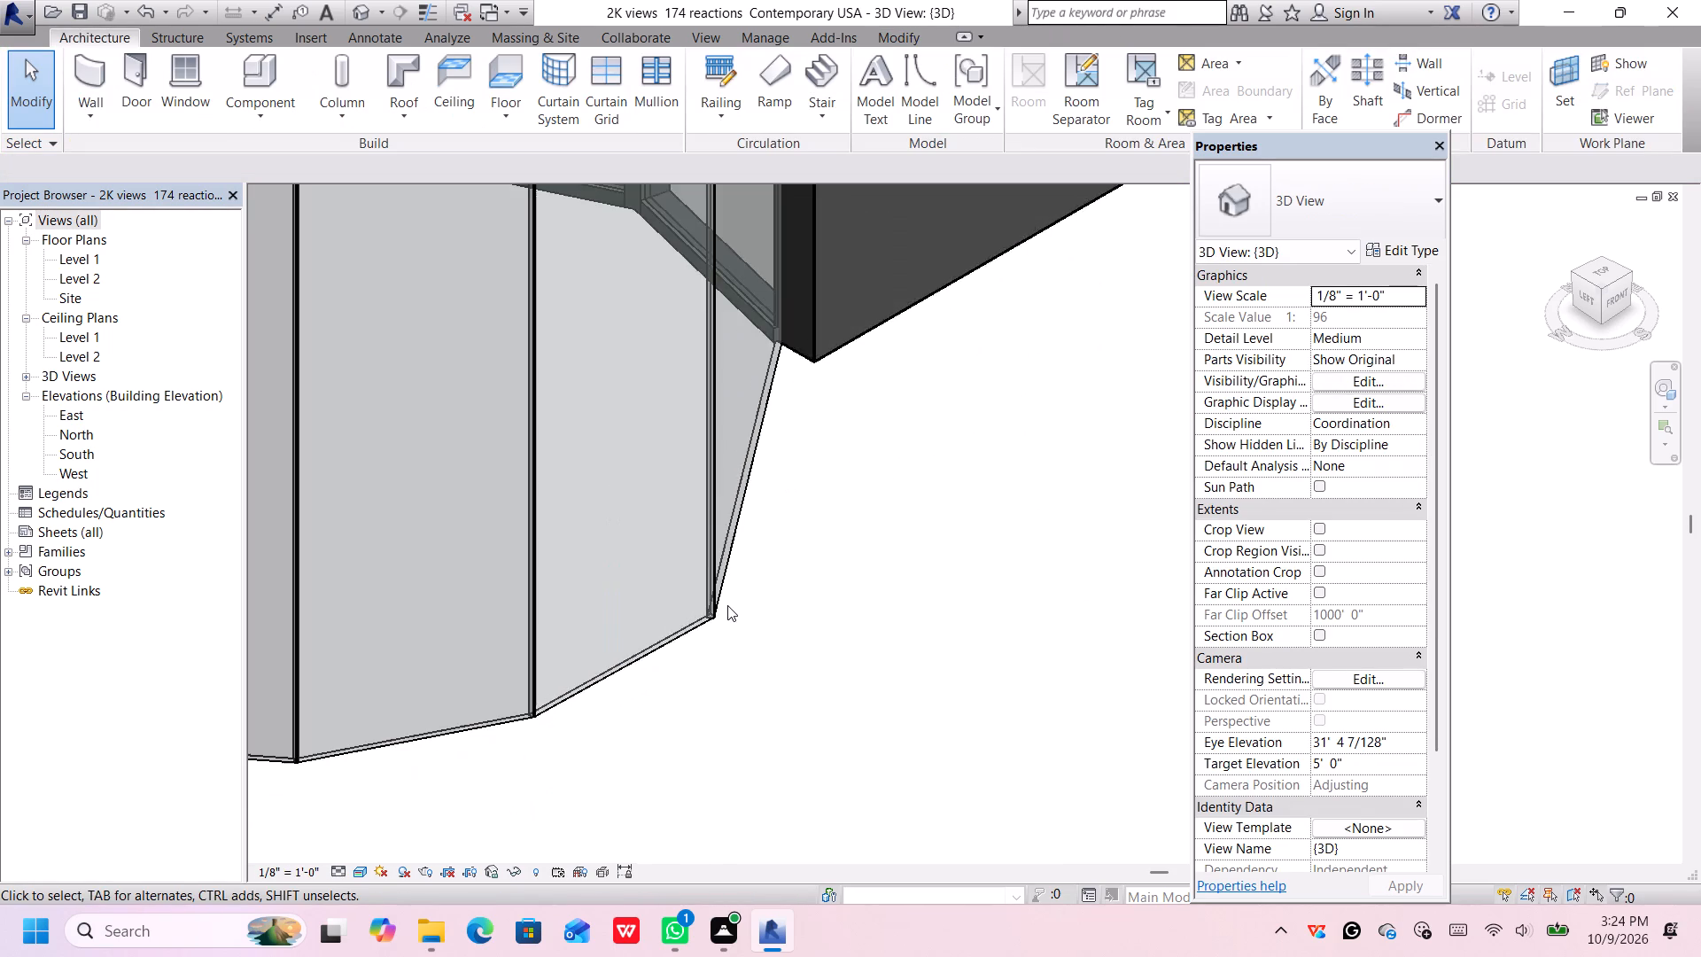
pyautogui.scroll(-7, 727, 605)
pyautogui.moveTo(729, 610); pyautogui.dragTo(789, 601, button='middle')
pyautogui.moveTo(795, 598); pyautogui.dragTo(819, 588, button='middle')
pyautogui.middleClick(819, 588)
pyautogui.scroll(9, 435, 620)
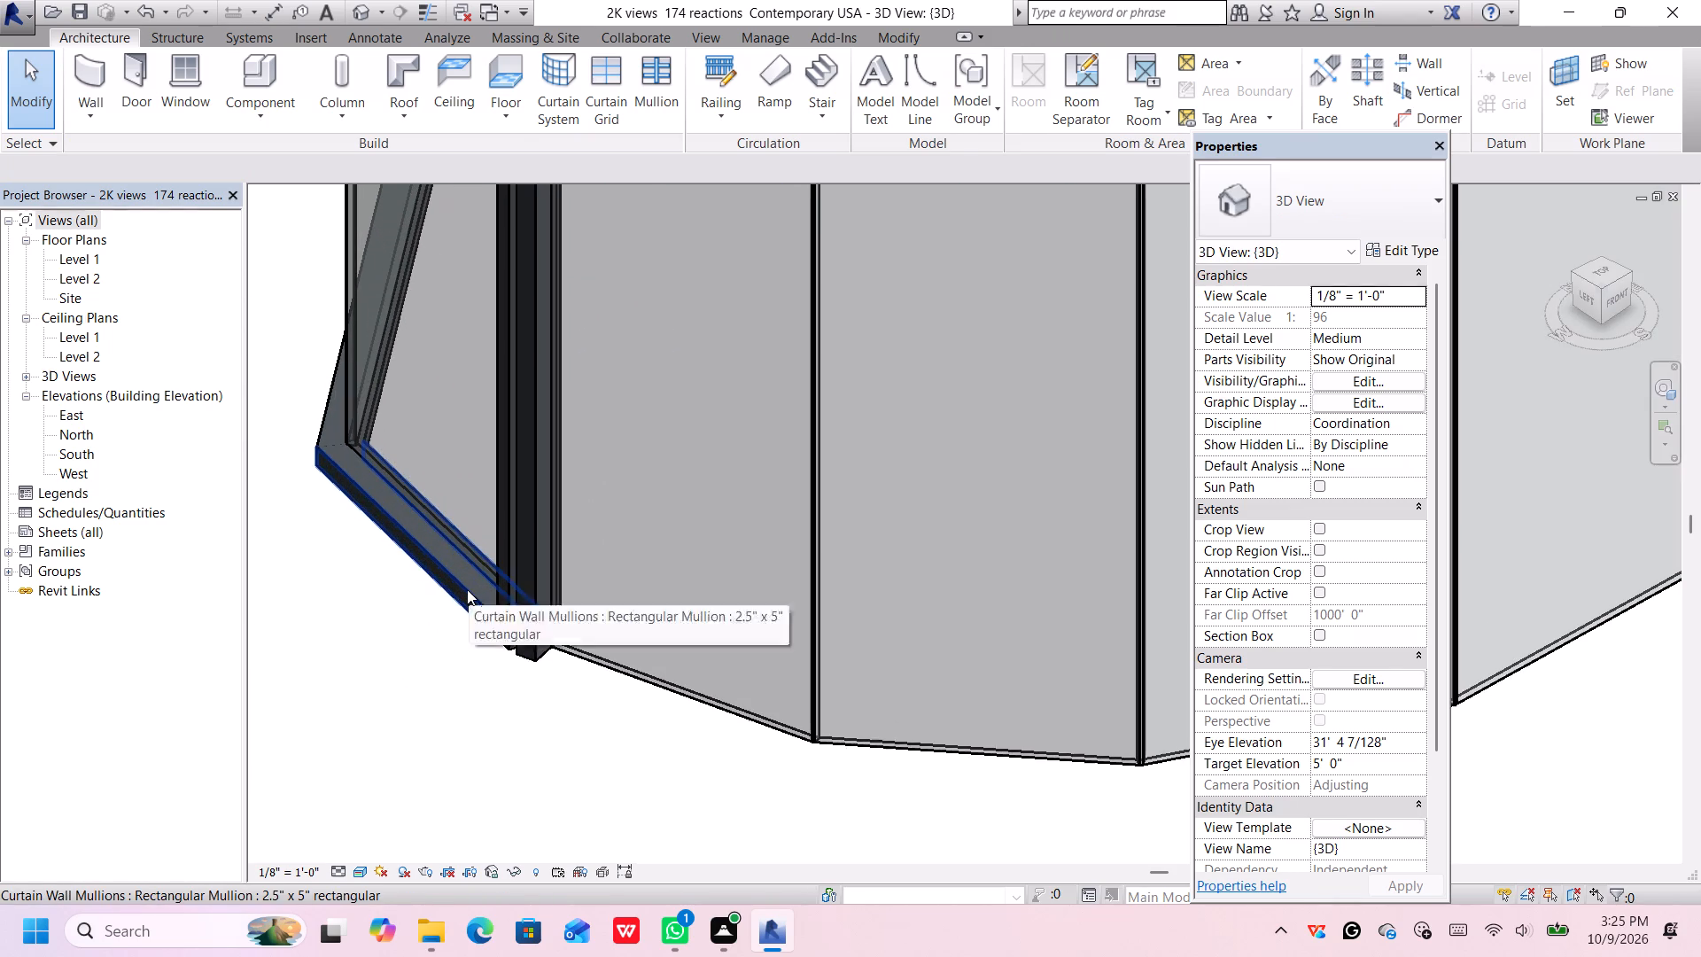
pyautogui.click(467, 589)
pyautogui.press('Delete')
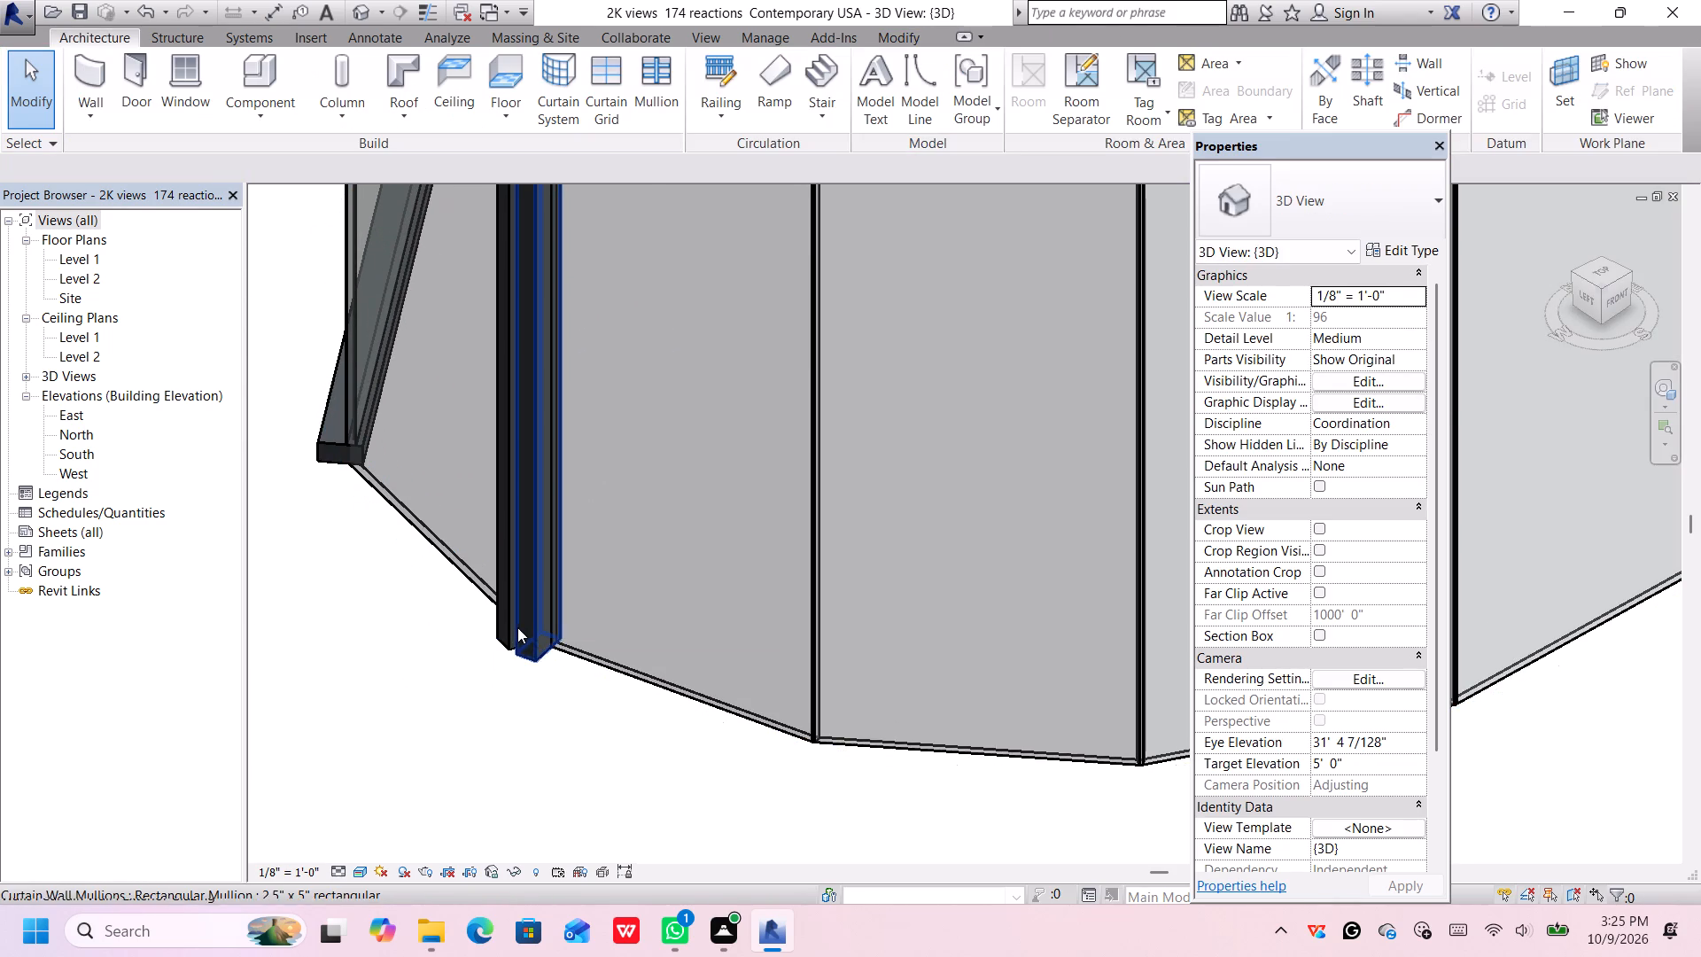
# Delete the two adjacent vertical 2.5" x 5" mullions at the western junction of the two glazed halves.
pyautogui.scroll(3, 523, 624)
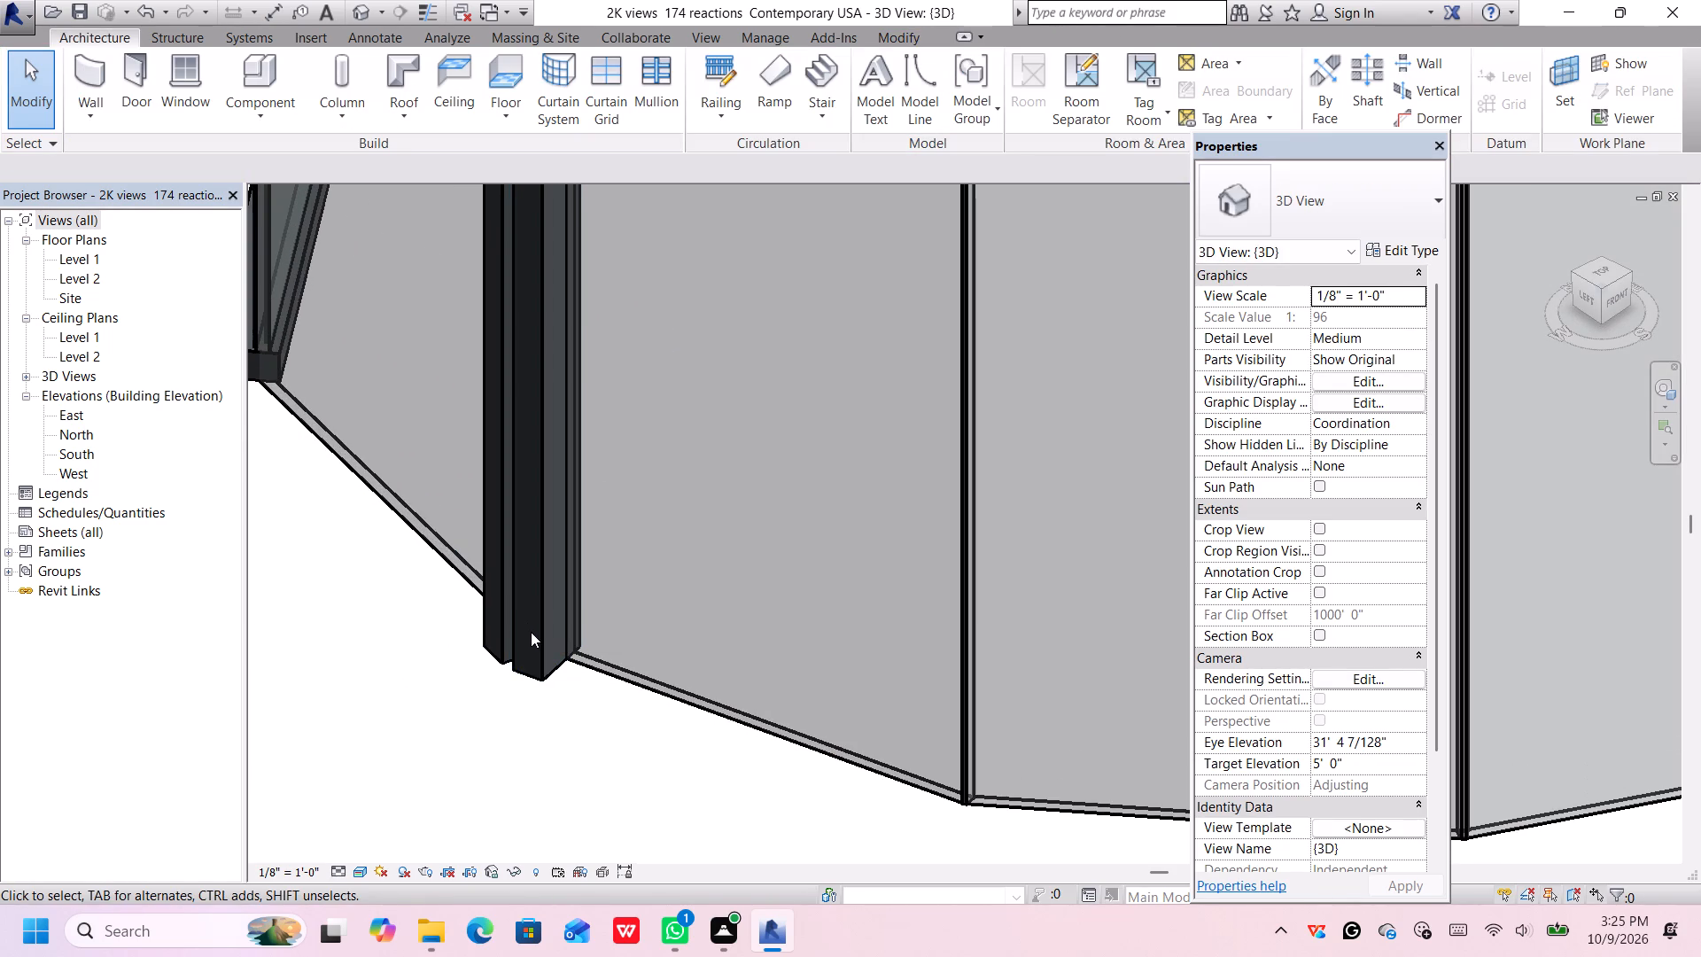
pyautogui.scroll(2, 528, 677)
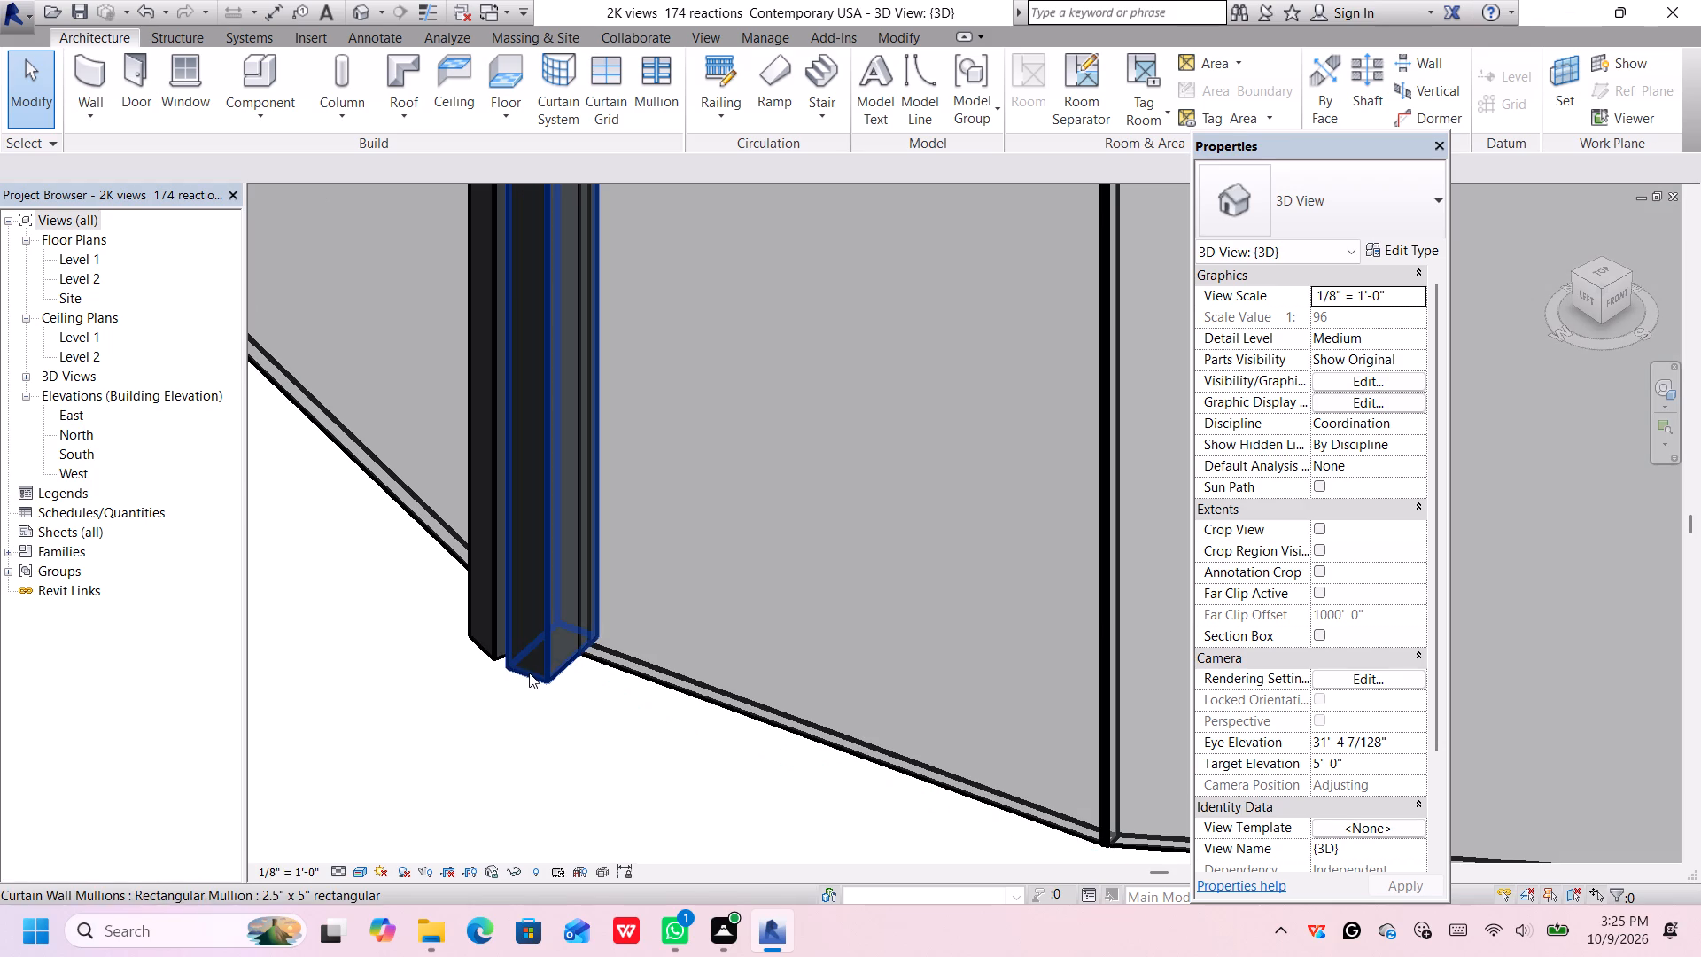
pyautogui.click(529, 673)
pyautogui.press('Delete')
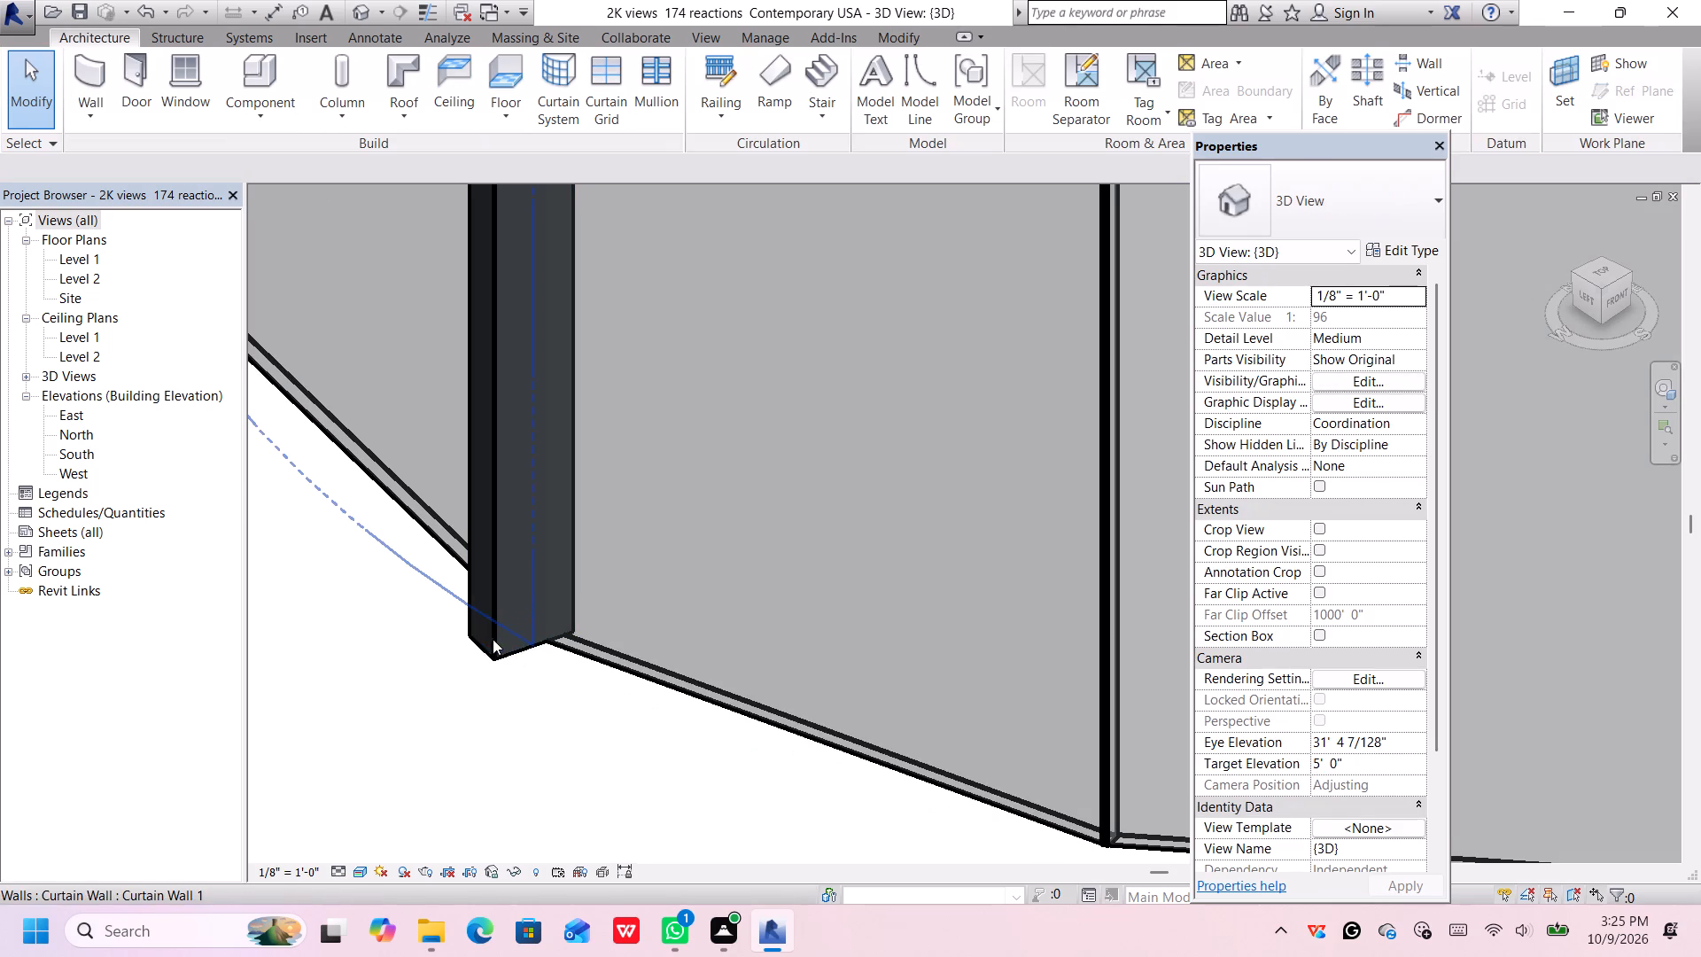
pyautogui.click(496, 645)
pyautogui.press('Delete')
# Delete the bottom 2.5" x 5" rectangular mullion of the outermost western panel, the one leading back to the west wall.
pyautogui.scroll(-9, 496, 645)
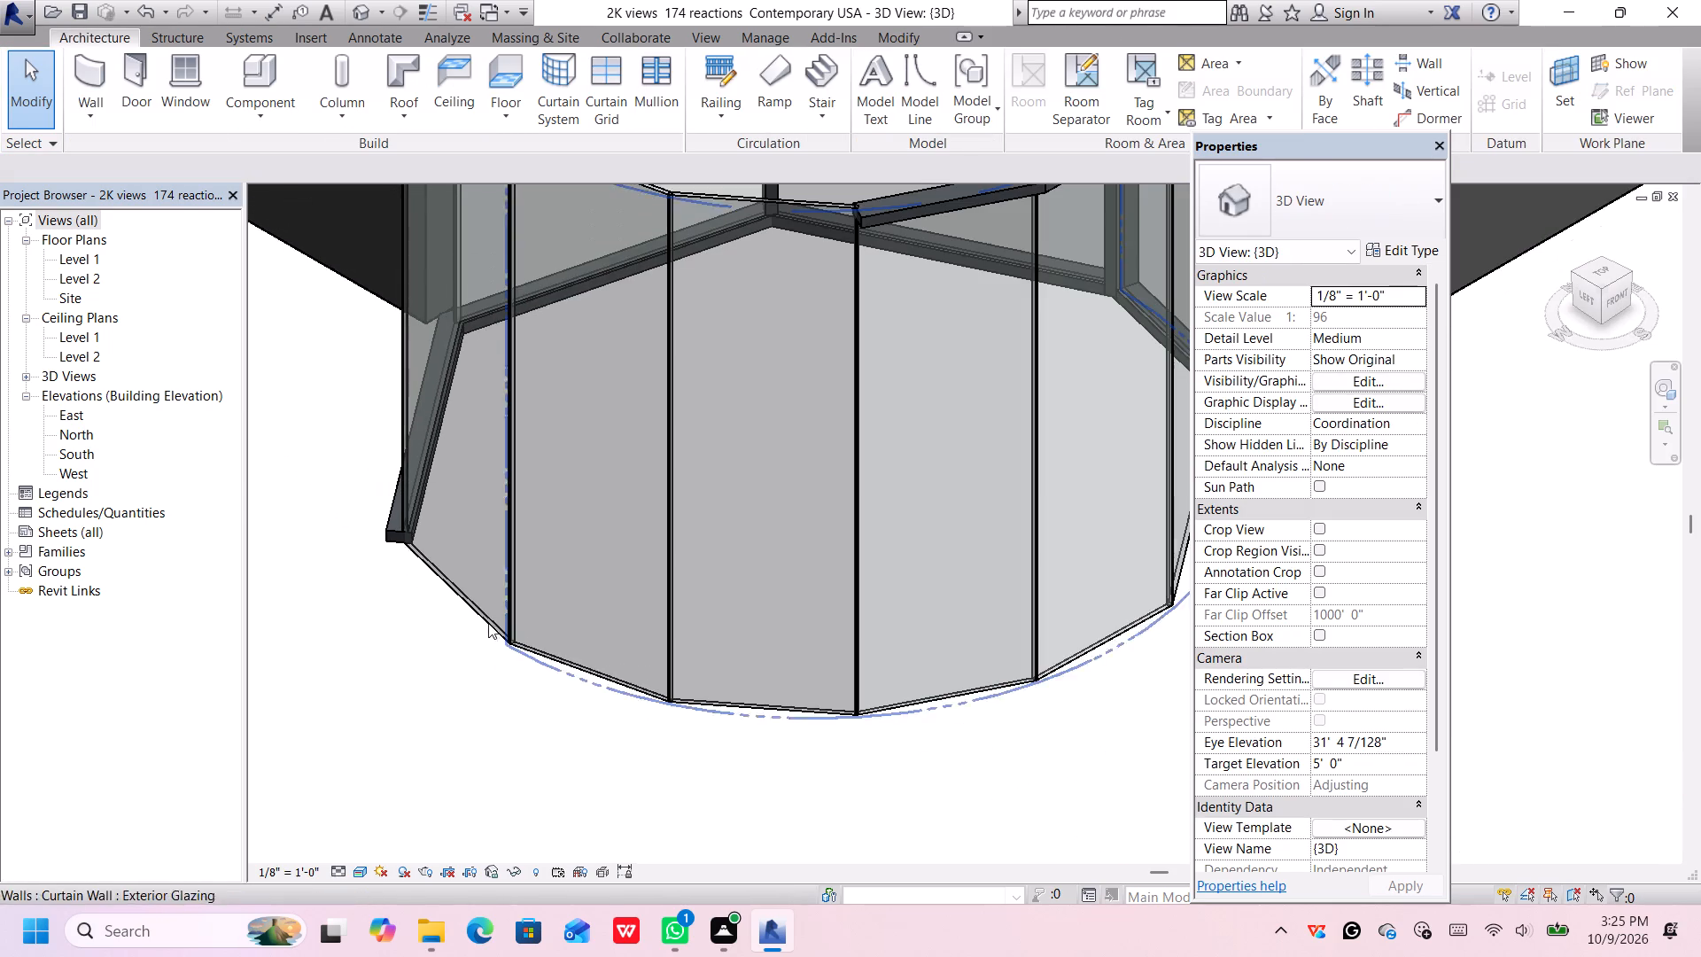
pyautogui.scroll(6, 370, 519)
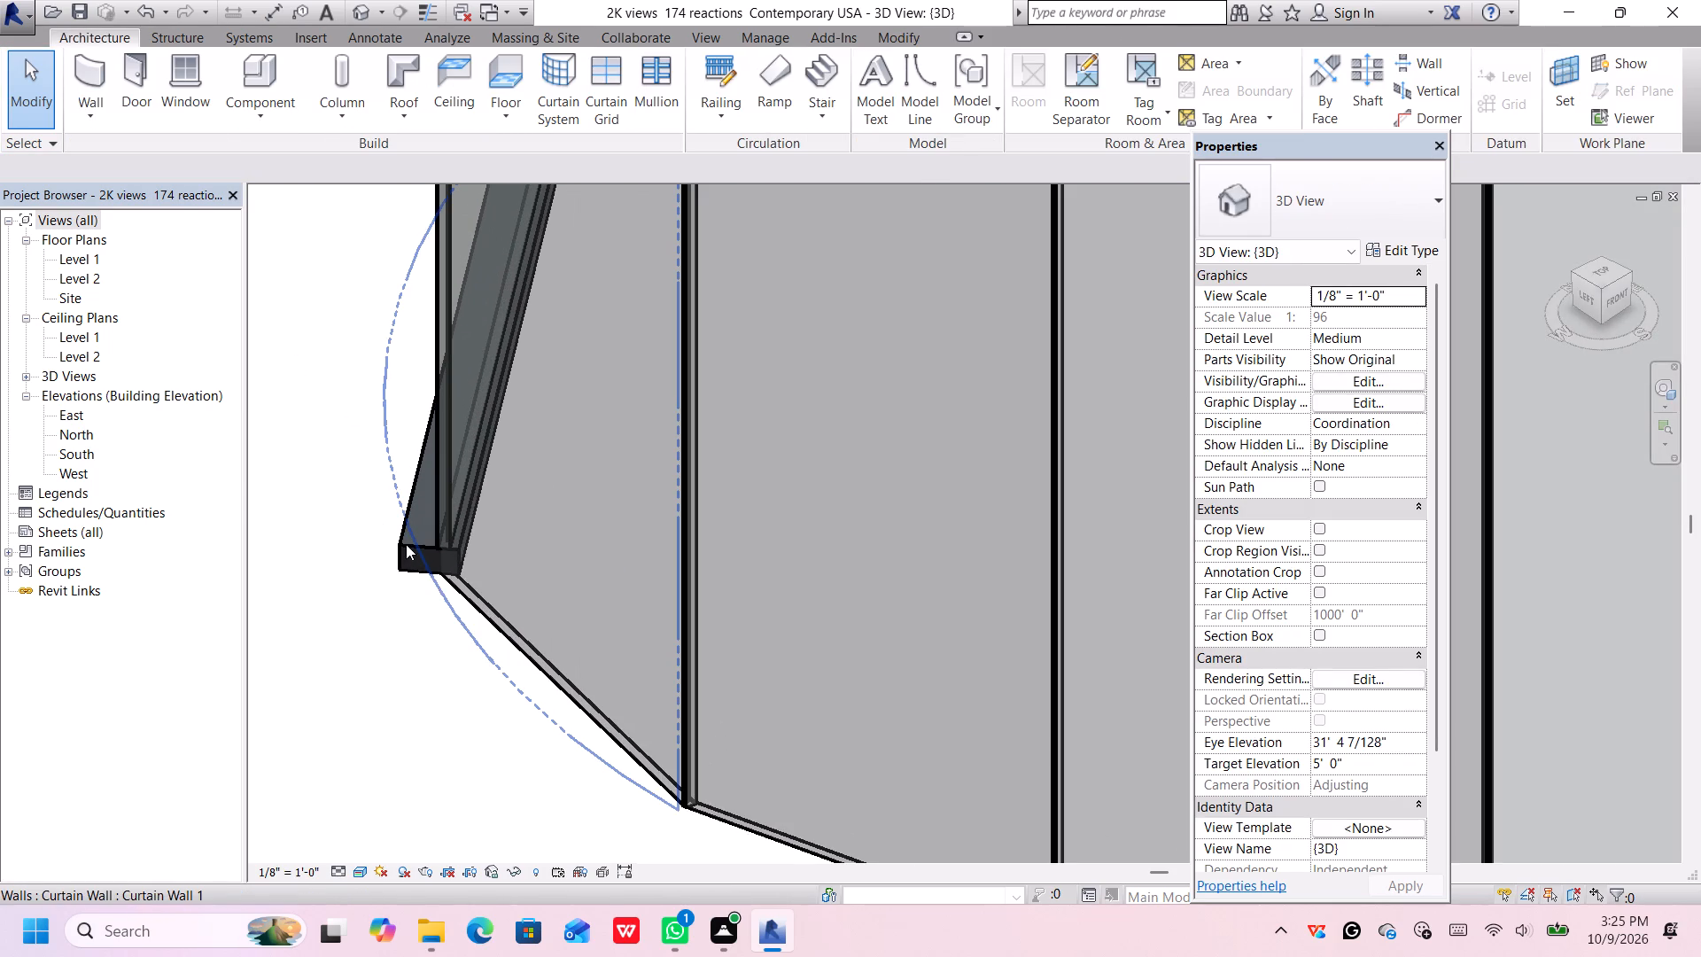
pyautogui.scroll(6, 406, 544)
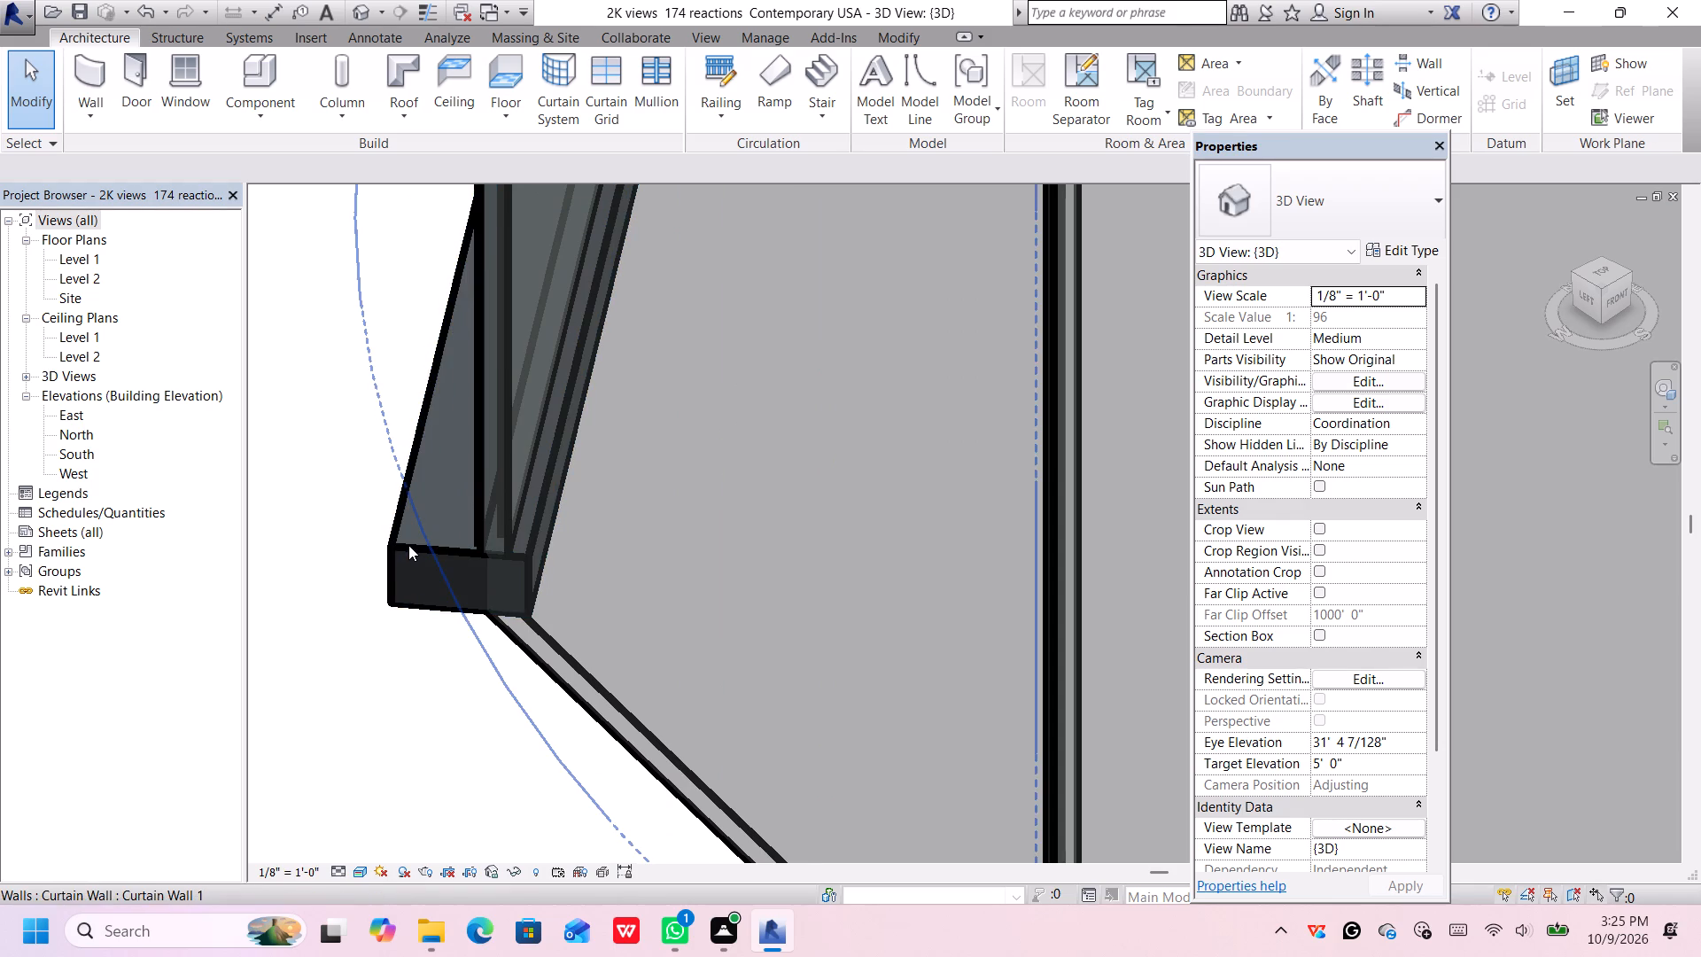
pyautogui.click(408, 549)
pyautogui.press('Delete')
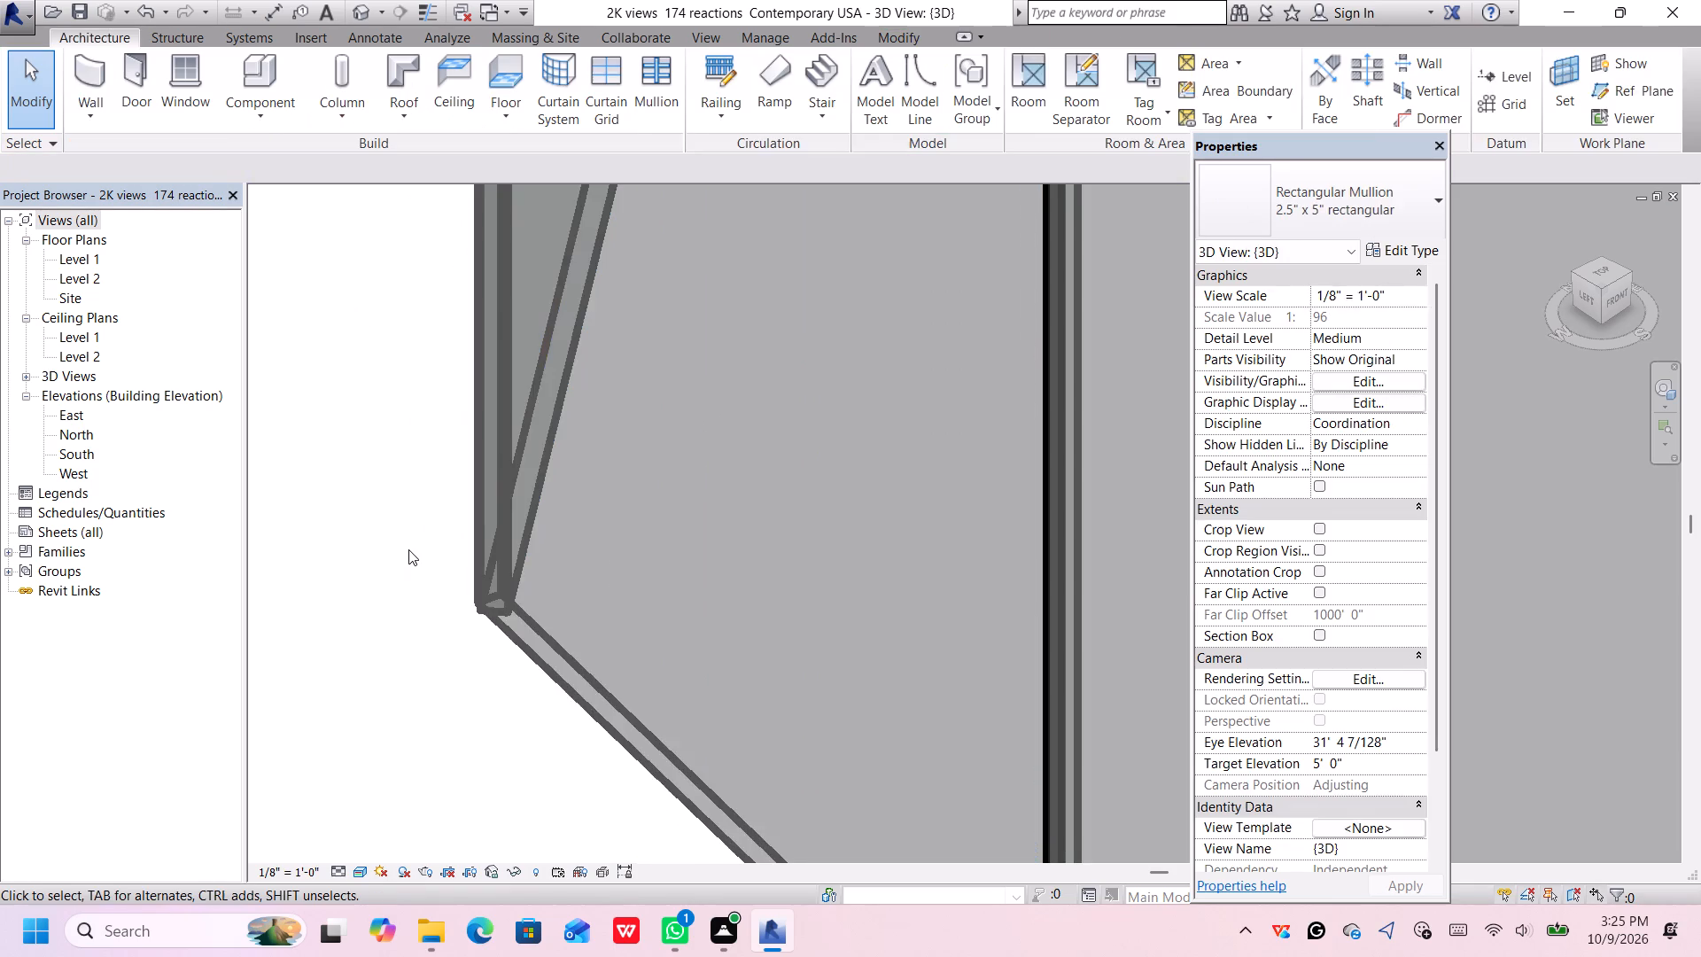
# Close the pop-up notification card covering the 3D view.
pyautogui.scroll(-6, 408, 549)
pyautogui.scroll(1, 408, 549)
pyautogui.scroll(-7, 408, 549)
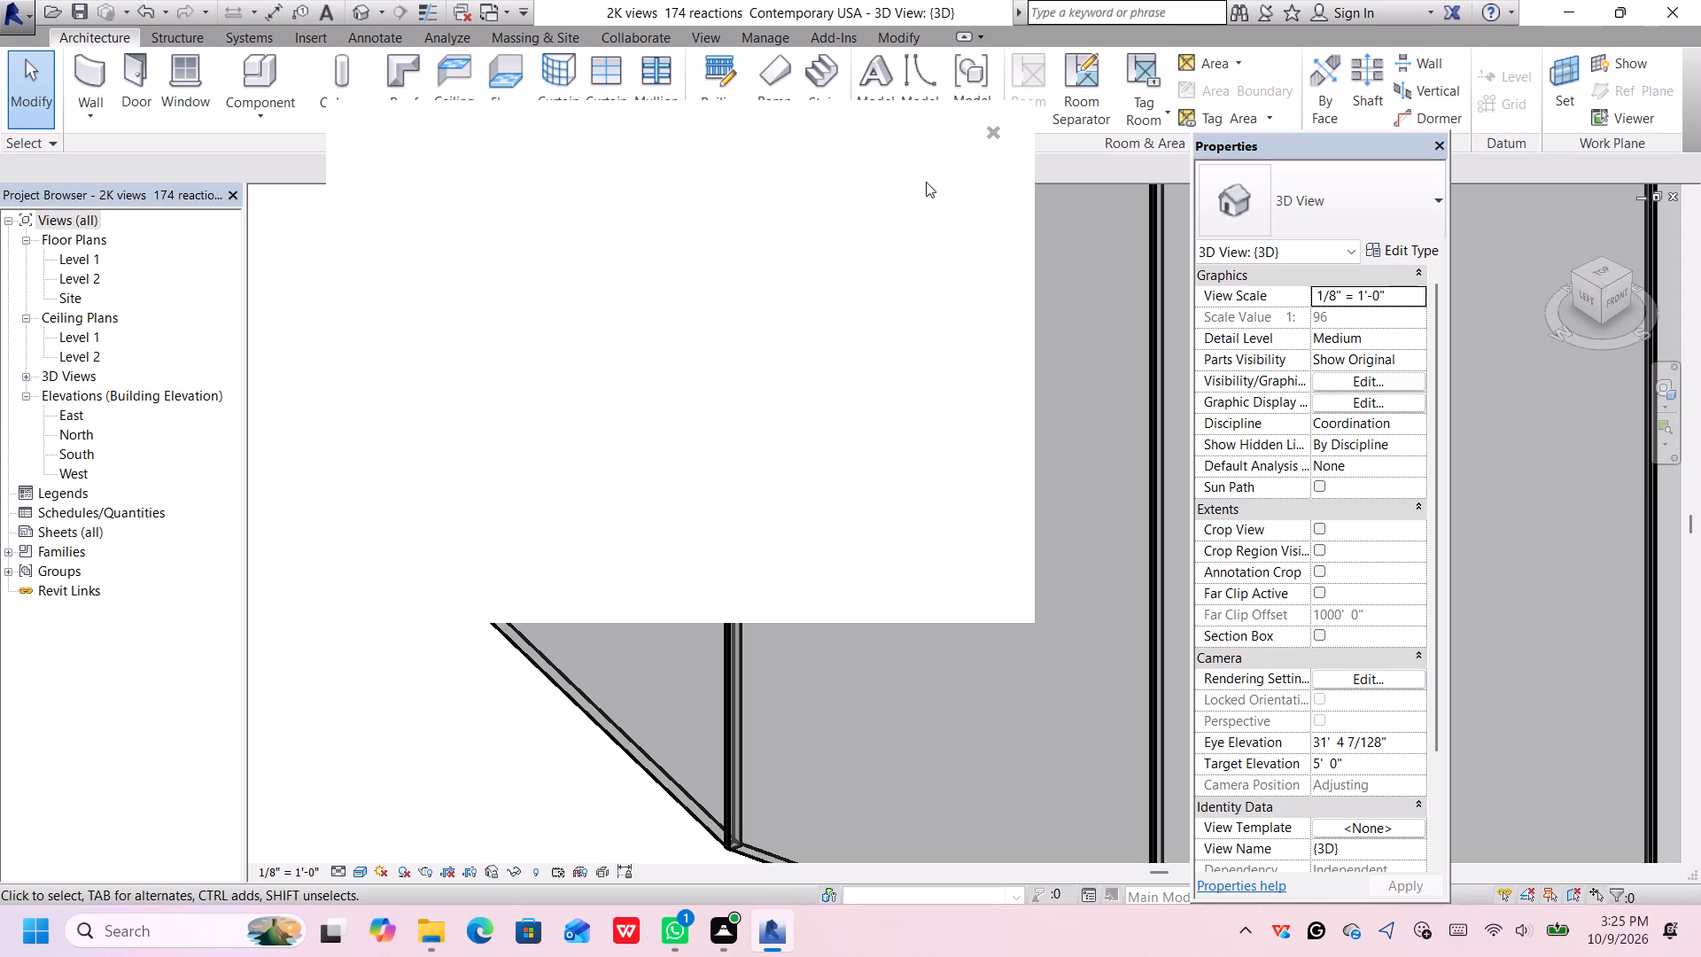
pyautogui.click(996, 134)
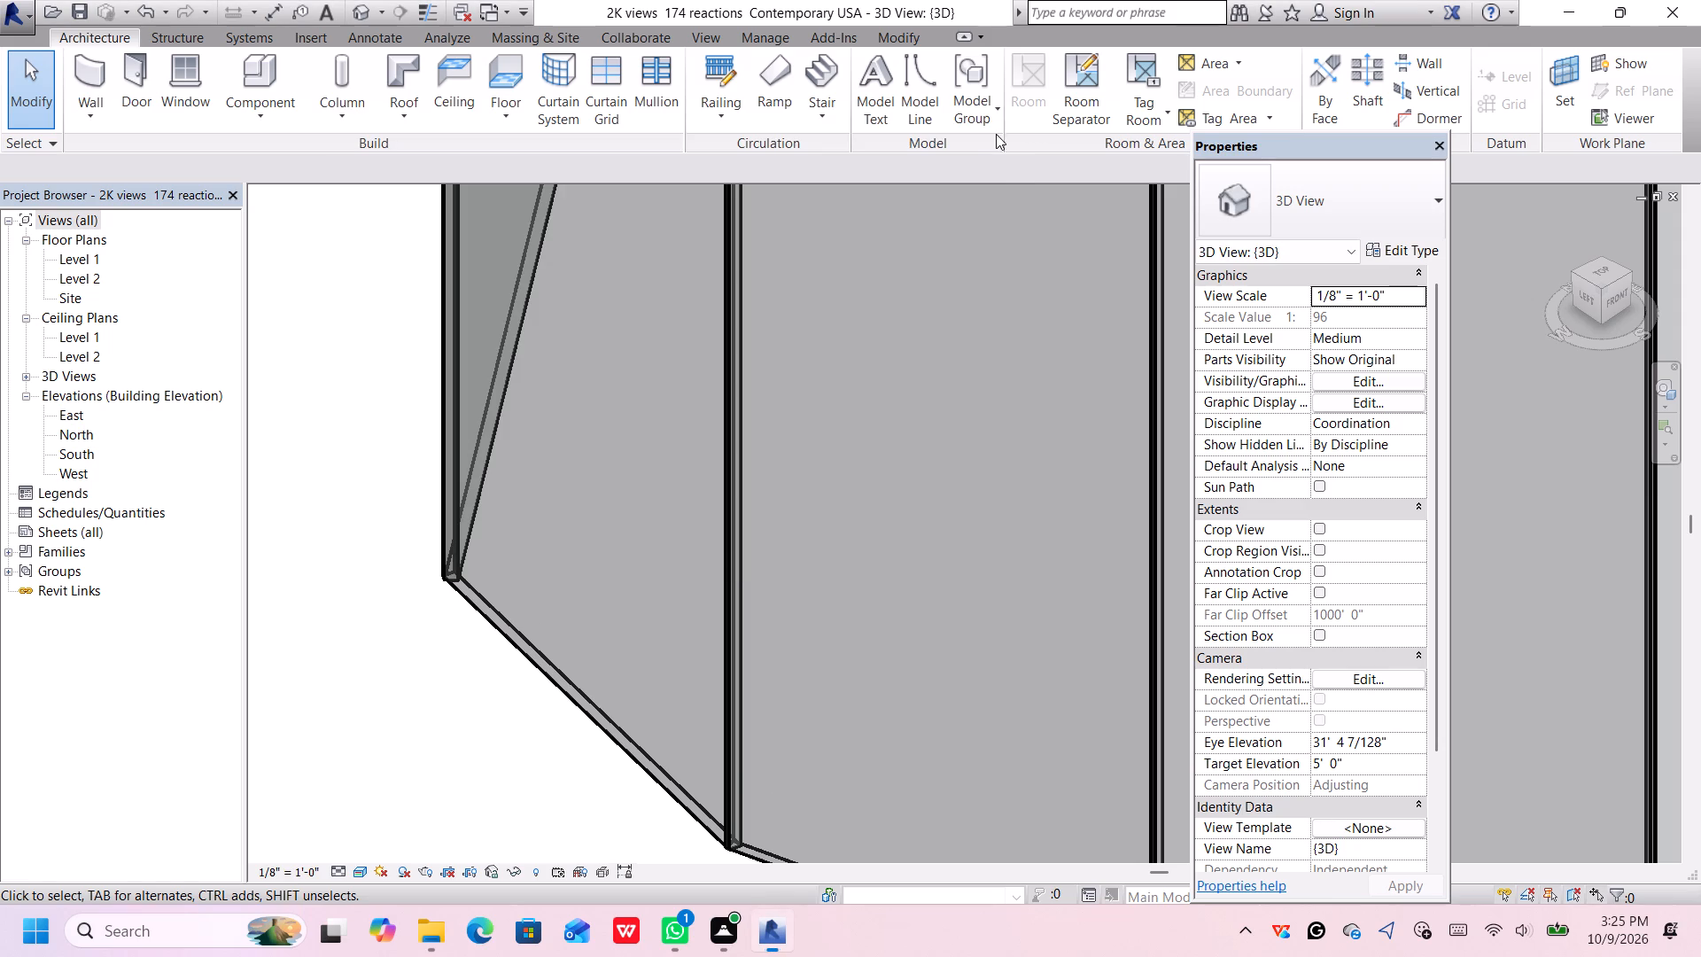
# Delete the two top 2.5" x 5" rectangular mullions over the western panels, between the glazed halves' junction and the west wall.
pyautogui.scroll(2, 847, 325)
pyautogui.scroll(-3, 850, 331)
pyautogui.scroll(4, 852, 334)
pyautogui.scroll(-1, 852, 334)
pyautogui.scroll(1, 852, 334)
pyautogui.scroll(-15, 852, 334)
pyautogui.scroll(1, 854, 335)
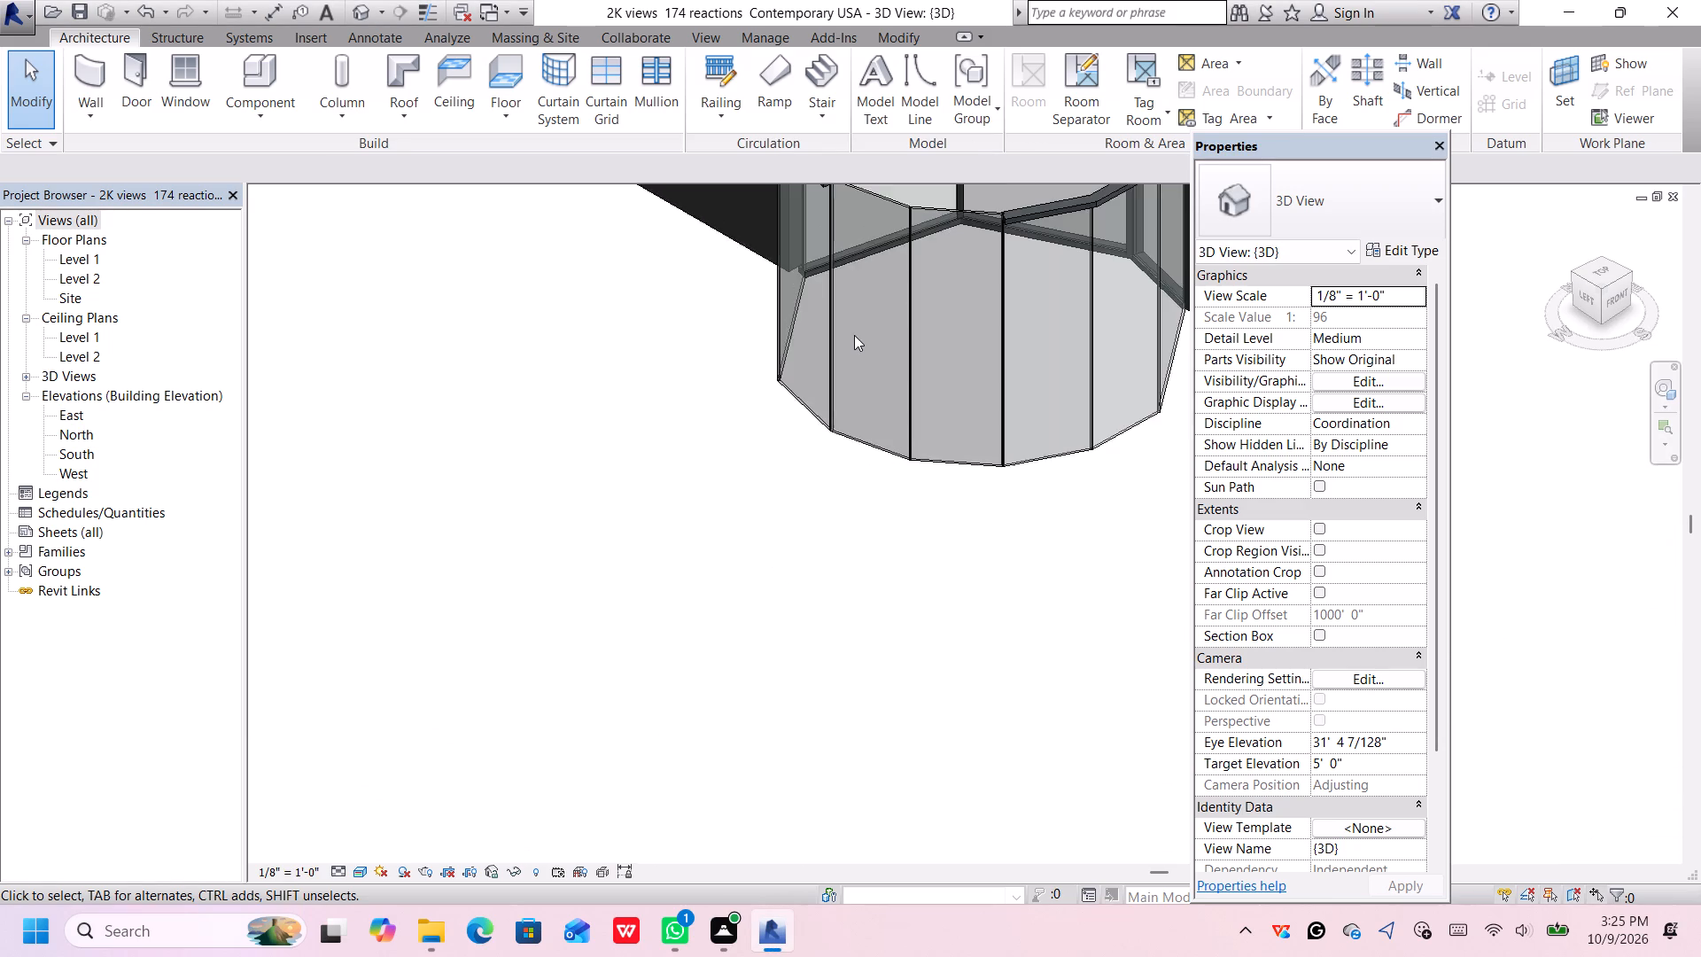
pyautogui.scroll(-1, 854, 335)
pyautogui.moveTo(924, 292); pyautogui.dragTo(640, 550, button='middle')
pyautogui.scroll(2, 528, 426)
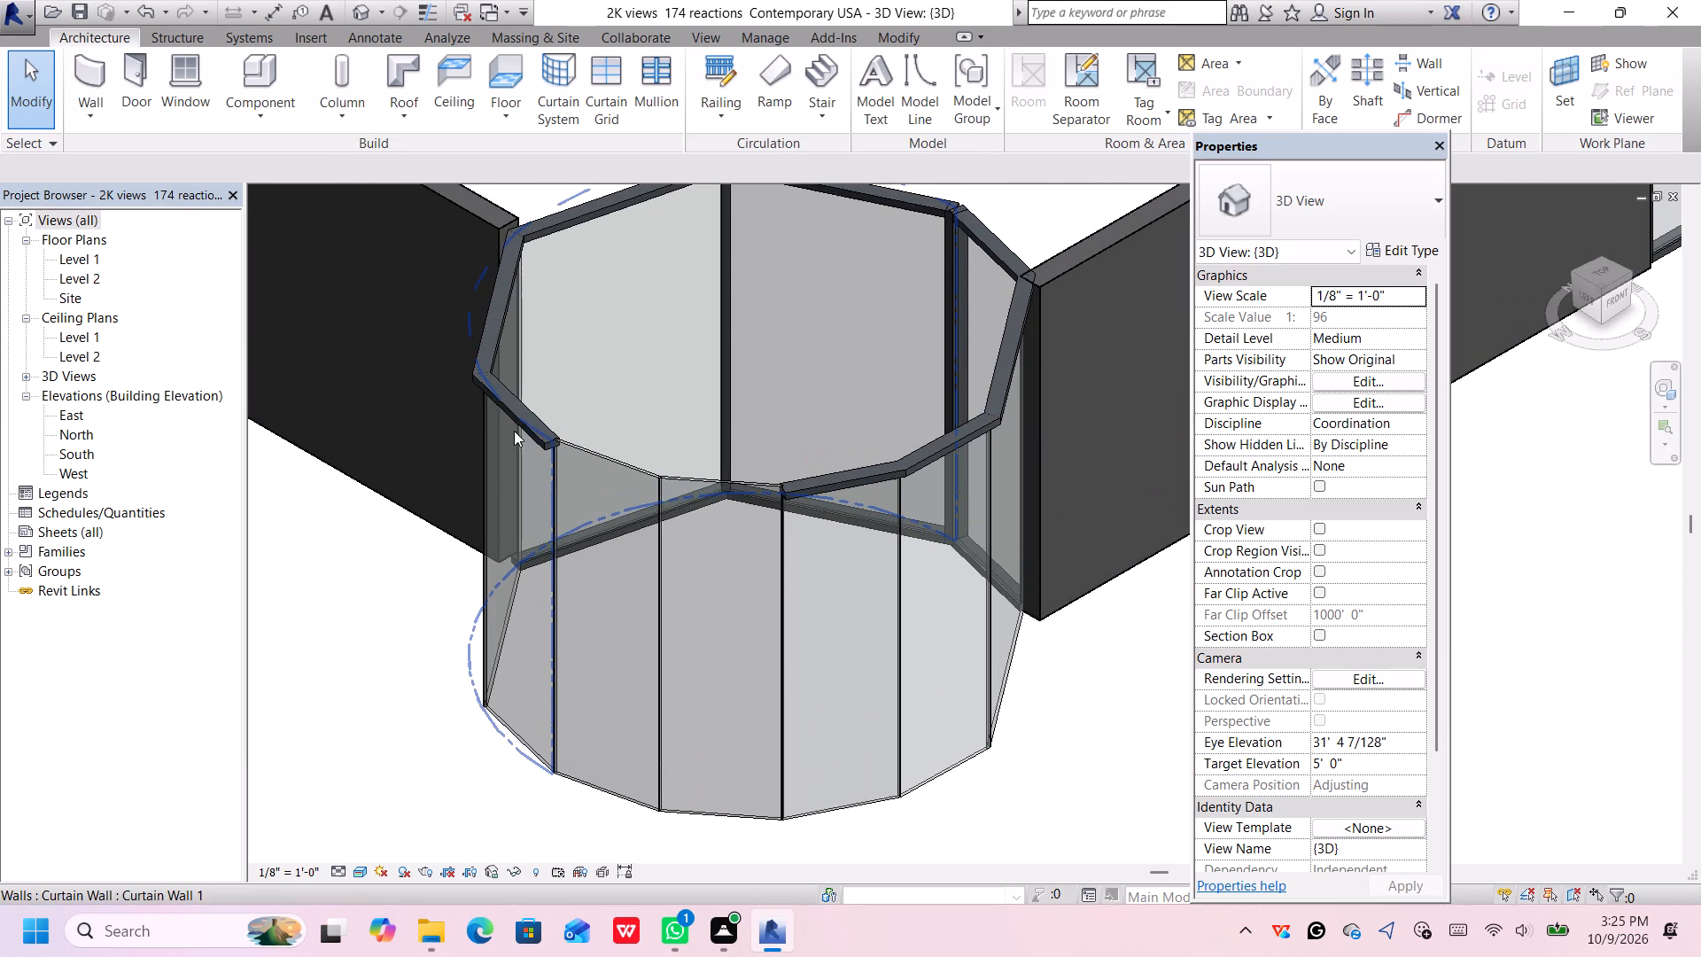
pyautogui.scroll(6, 533, 423)
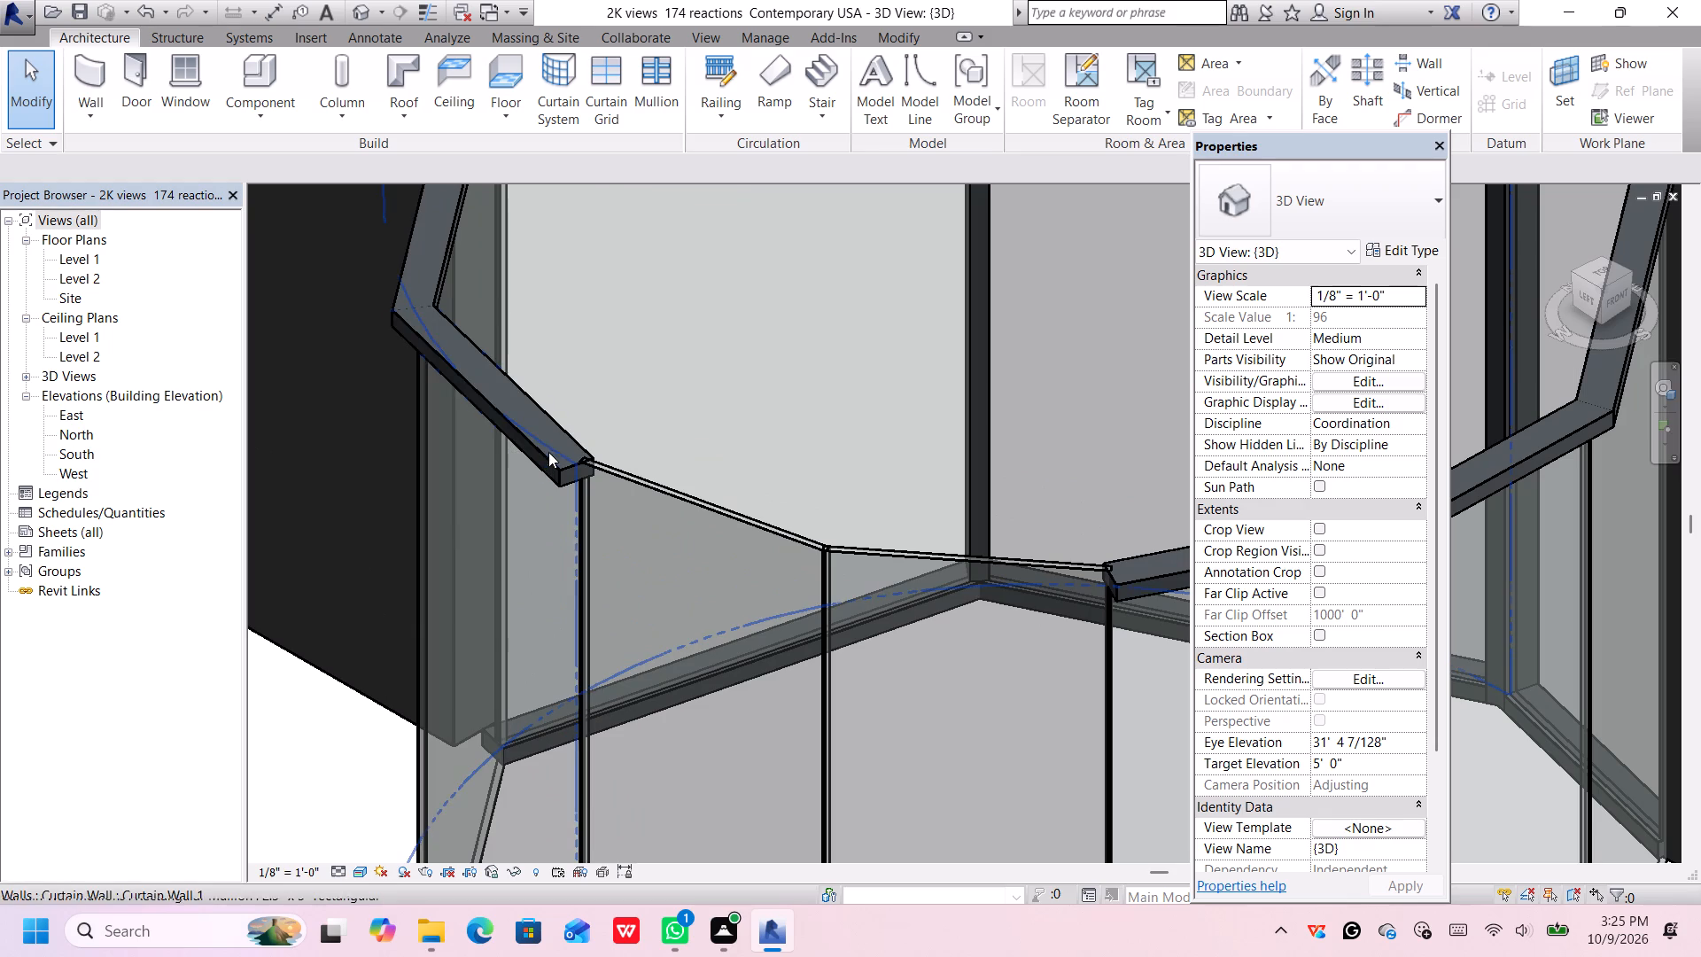
pyautogui.click(545, 456)
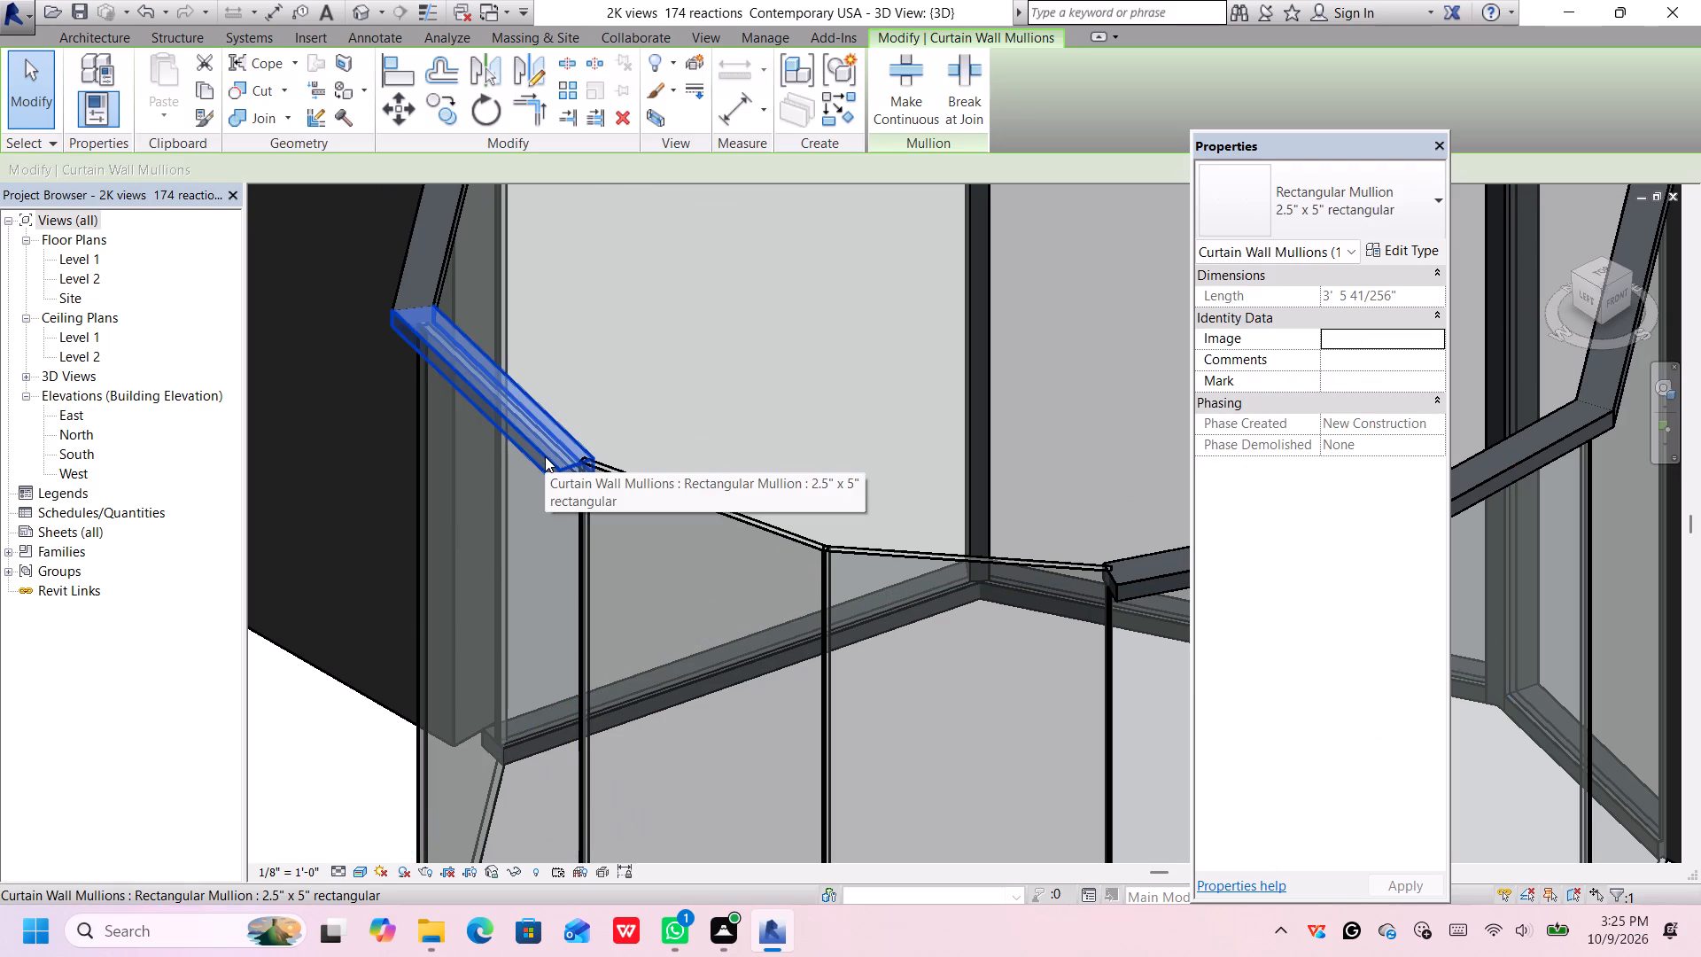
pyautogui.press('Delete')
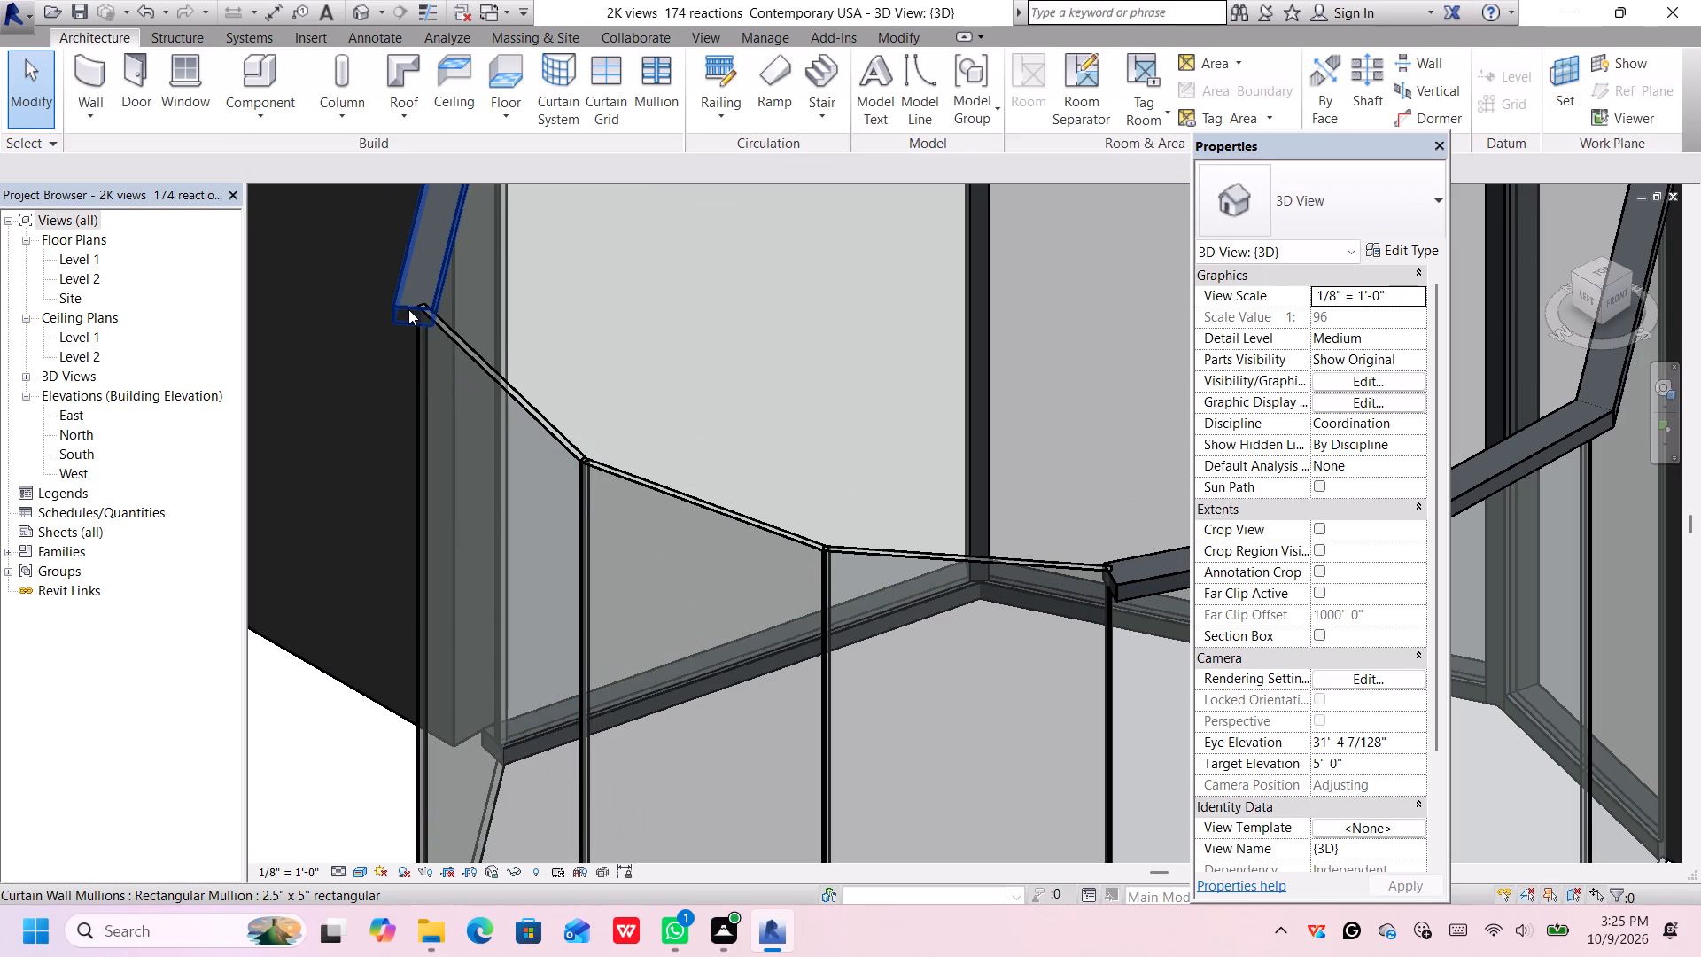
pyautogui.click(408, 309)
pyautogui.press('Delete')
# Delete the first remaining top 2.5" x 5" rectangular mullion over the middle of the southern glazed half.
pyautogui.scroll(-5, 588, 362)
pyautogui.scroll(3, 599, 370)
pyautogui.moveTo(623, 358); pyautogui.dragTo(617, 361, button='middle')
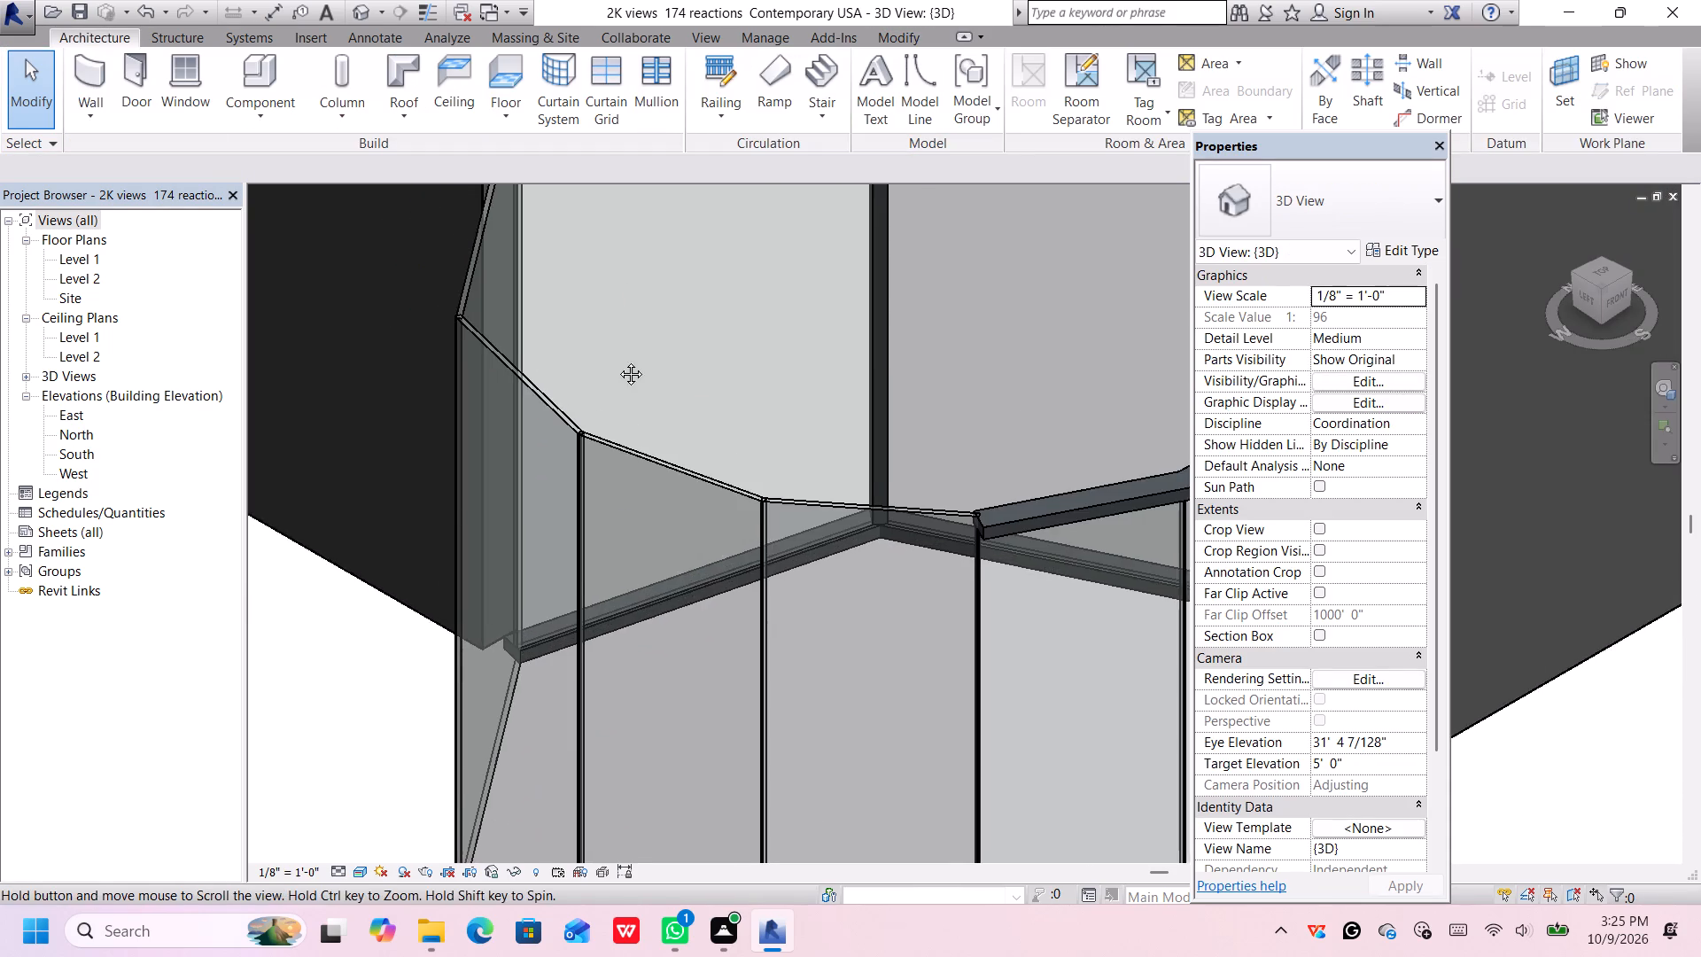
pyautogui.moveTo(617, 361); pyautogui.dragTo(379, 370, button='middle')
pyautogui.scroll(4, 759, 541)
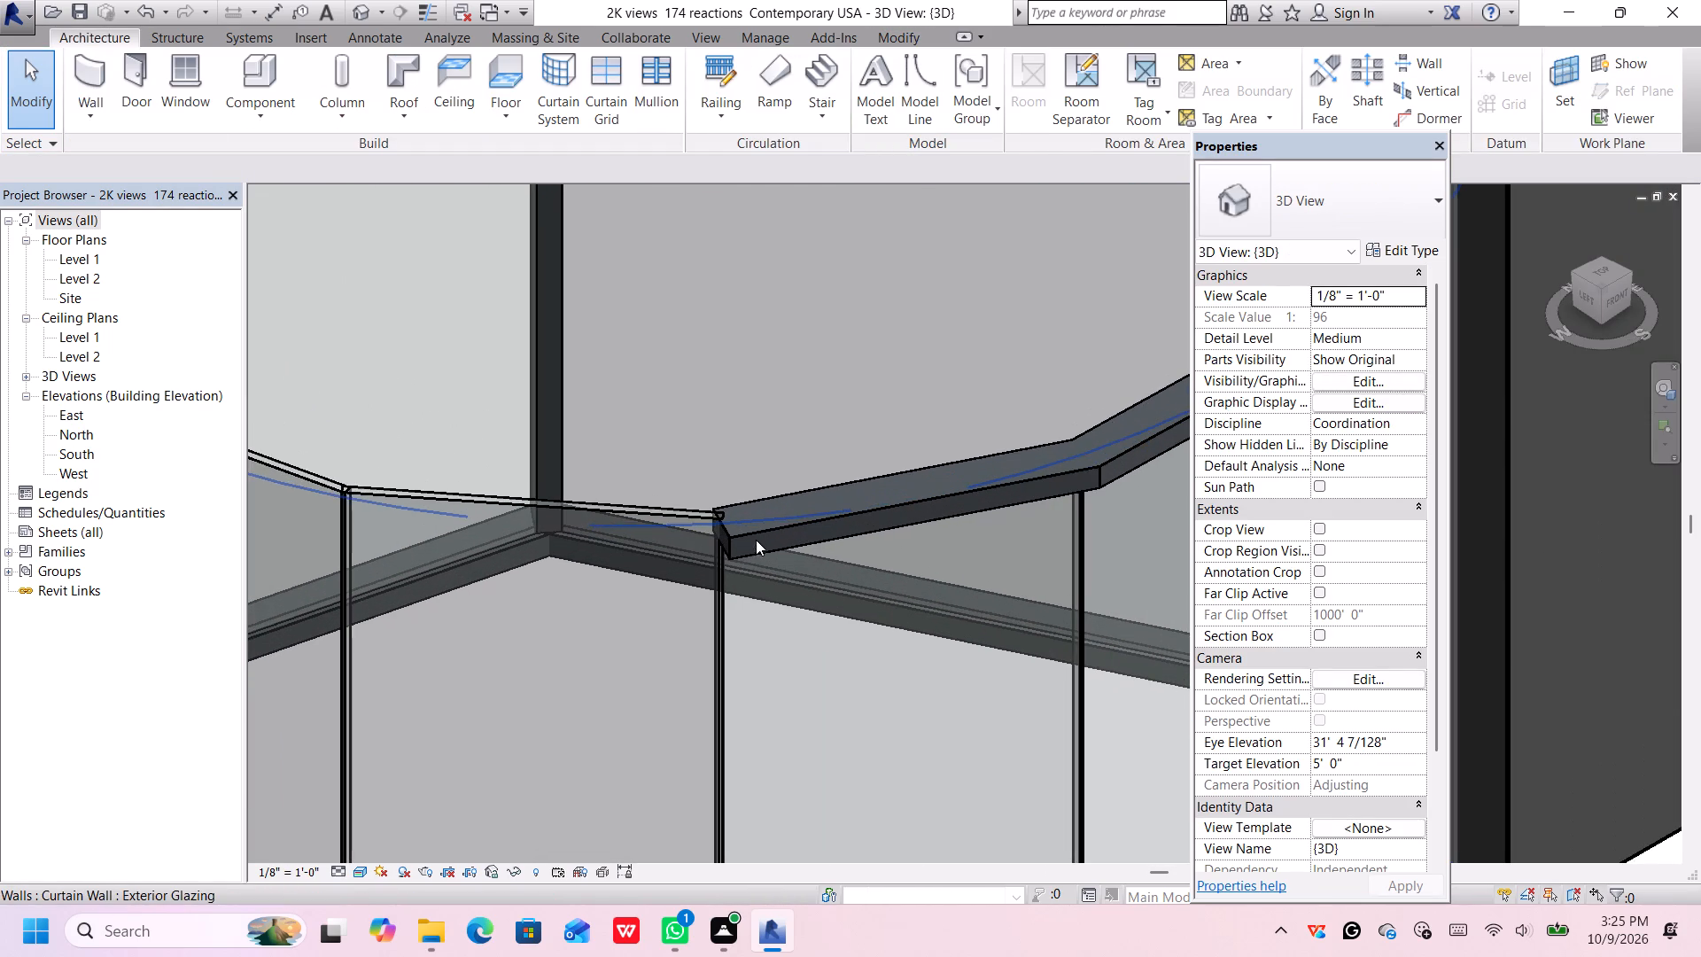
pyautogui.click(734, 537)
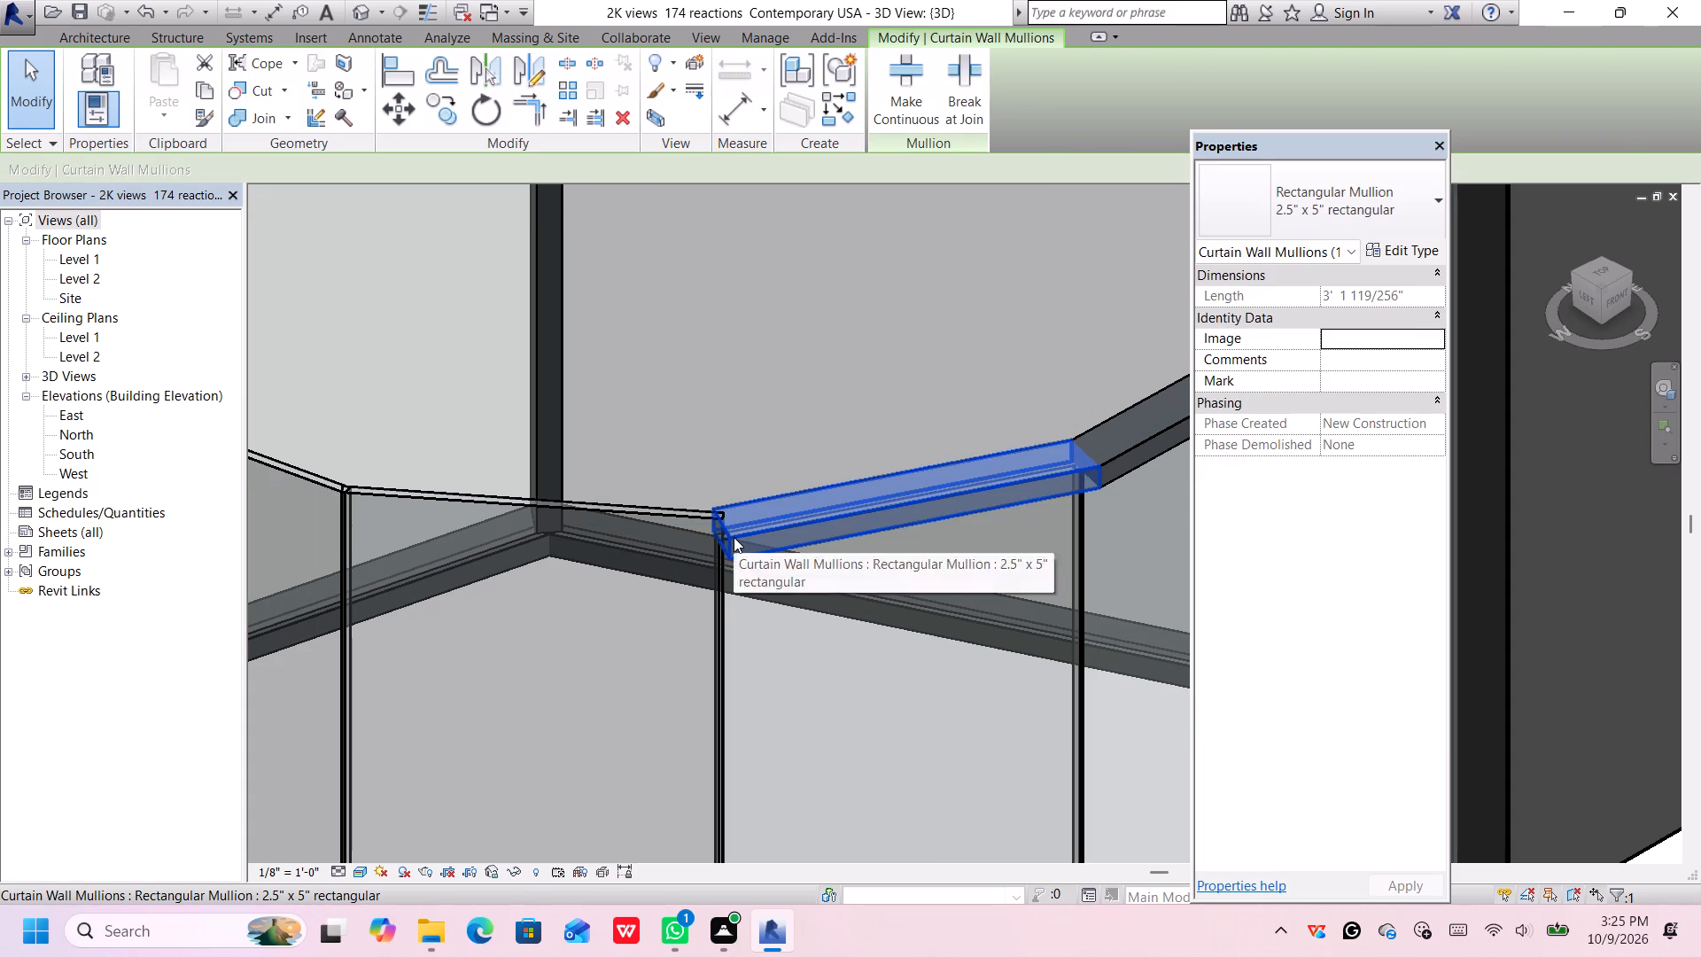
pyautogui.press('Delete')
# Delete the two remaining top 2.5" x 5" mullions over the eastern panels of the southern glazed half, up to the south wall.
pyautogui.moveTo(1049, 455); pyautogui.dragTo(830, 517, button='middle')
pyautogui.moveTo(625, 554); pyautogui.dragTo(569, 575, button='middle')
pyautogui.moveTo(562, 575); pyautogui.dragTo(535, 584, button='middle')
pyautogui.middleClick(535, 584)
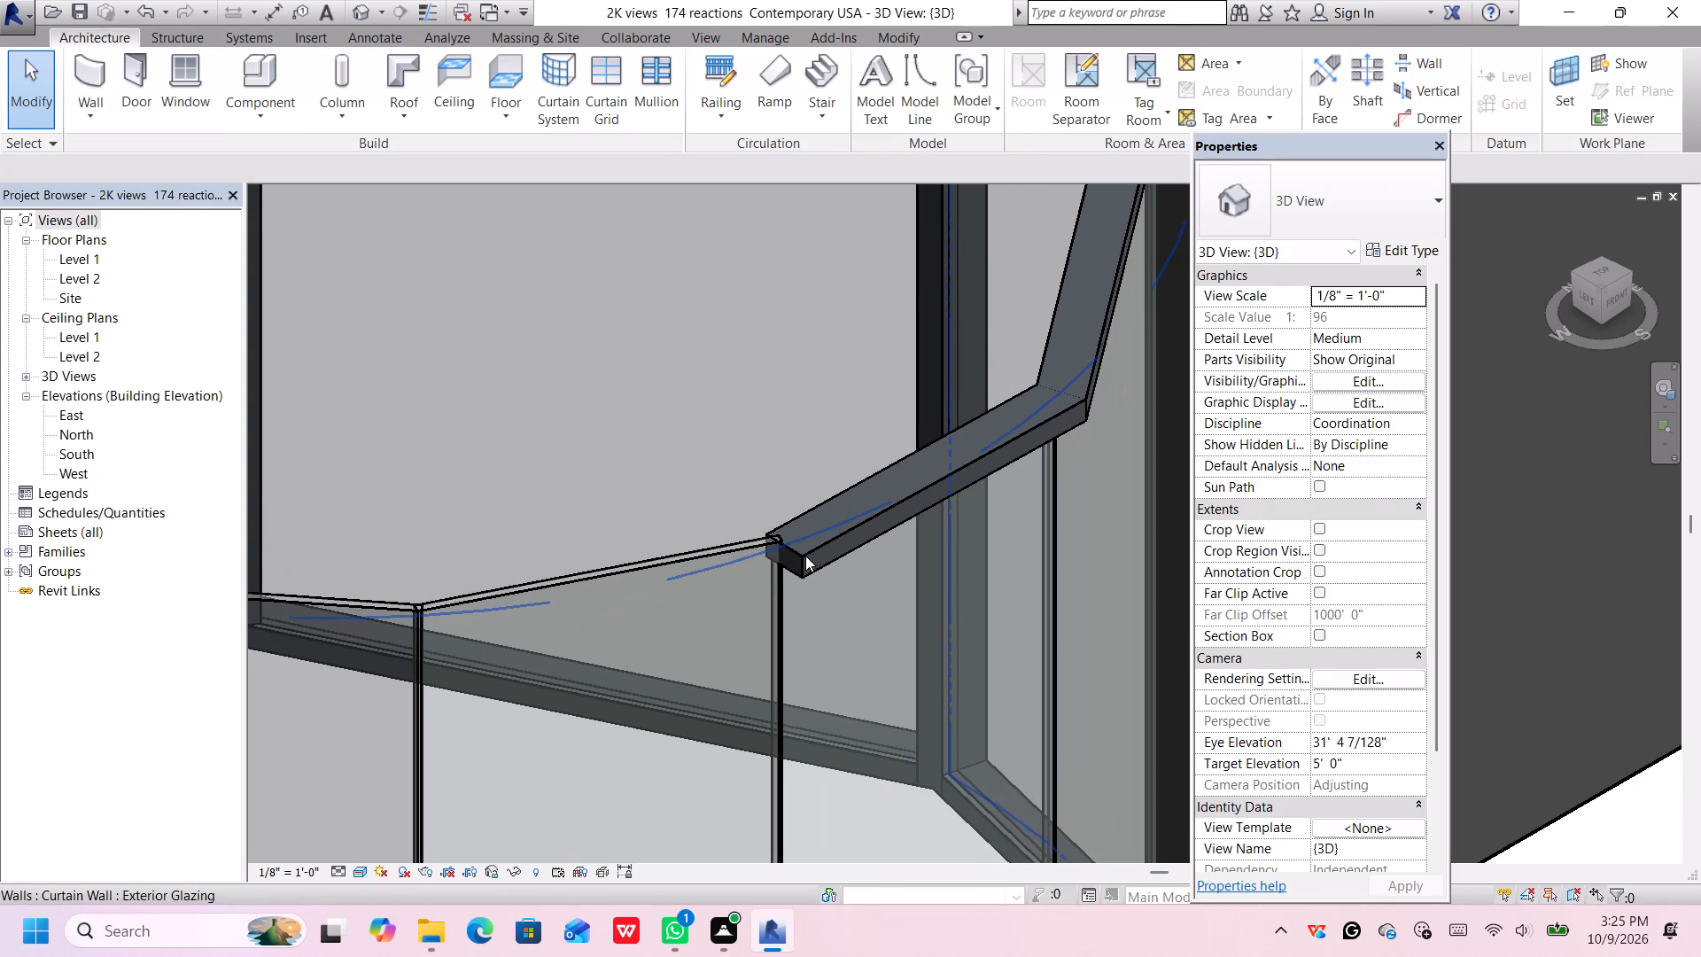
pyautogui.scroll(5, 797, 563)
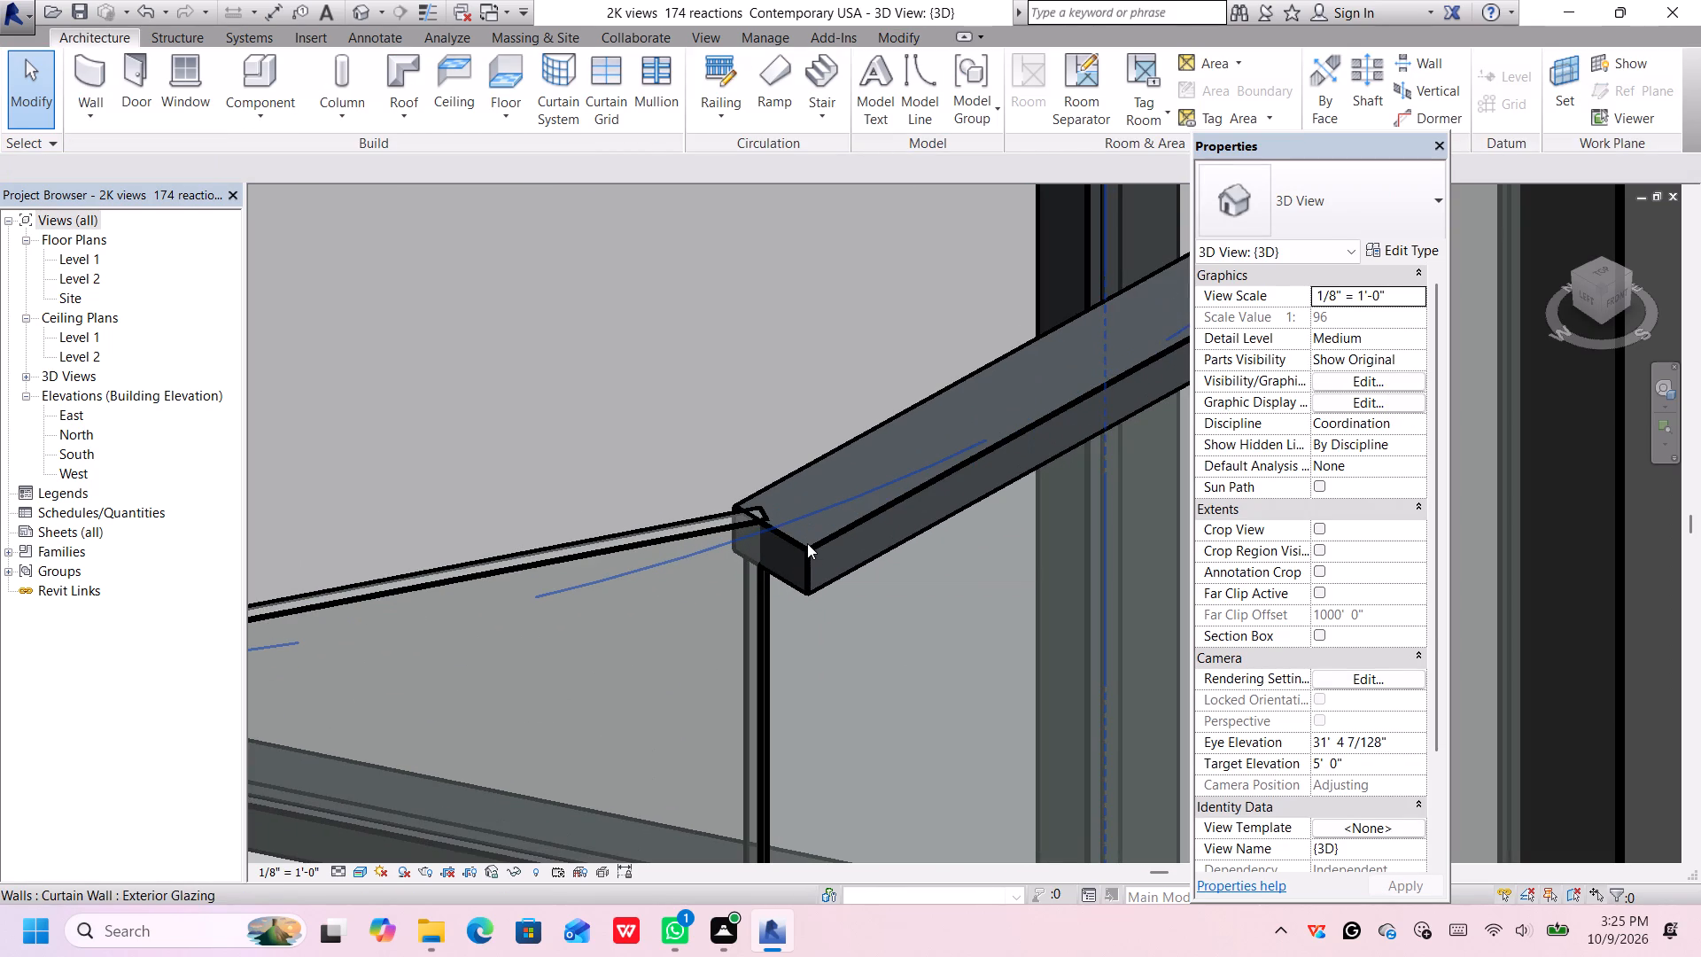
pyautogui.scroll(-2, 807, 551)
pyautogui.click(807, 551)
pyautogui.press('Delete')
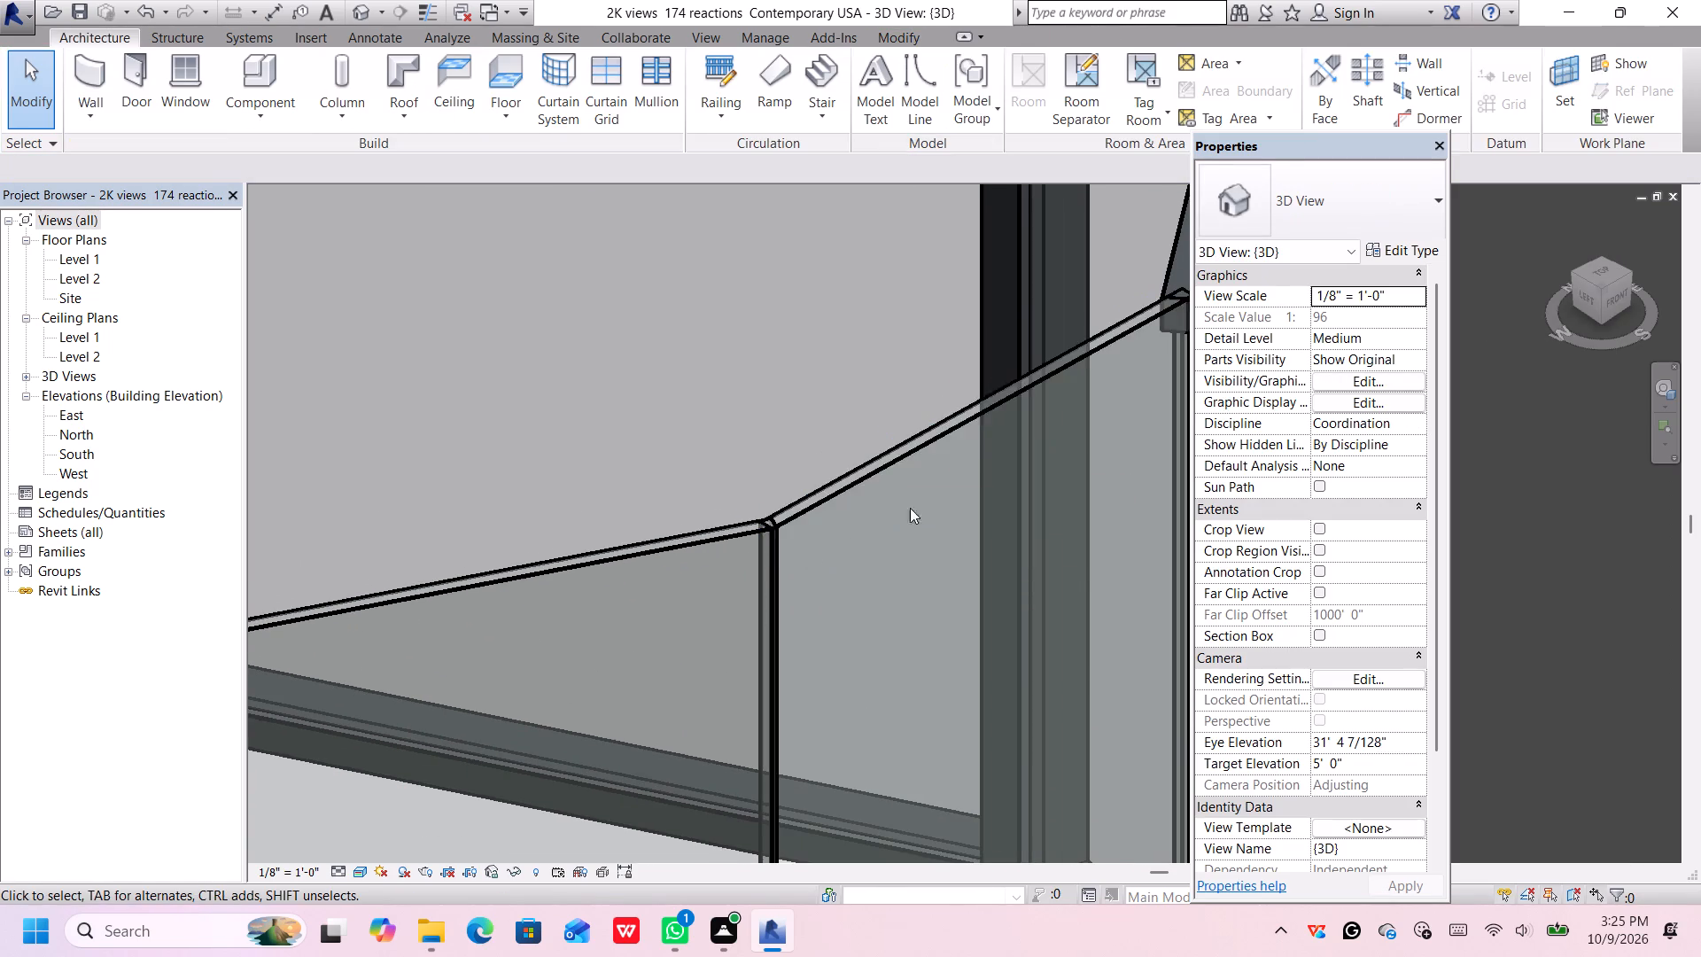
pyautogui.scroll(-4, 930, 494)
pyautogui.moveTo(997, 439); pyautogui.dragTo(608, 644, button='middle')
pyautogui.scroll(2, 697, 580)
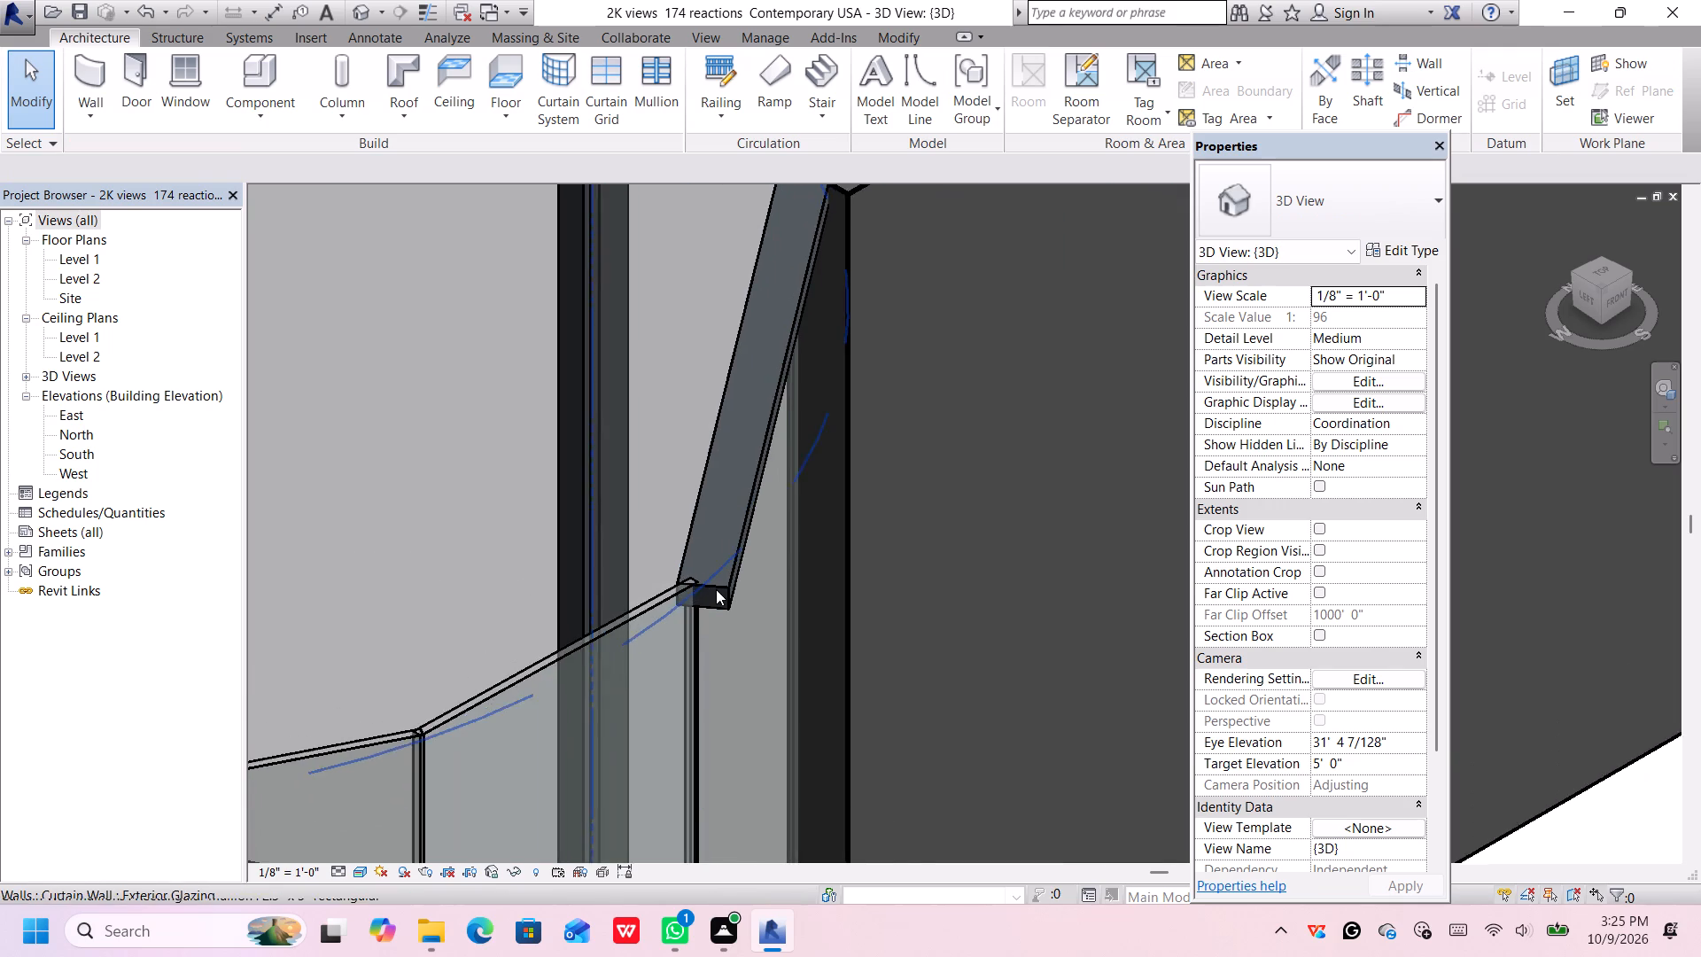
pyautogui.scroll(2, 716, 589)
pyautogui.click(724, 586)
pyautogui.press('Delete')
# Delete the top 2.5" x 5" rectangular mullion over the rear Curtain Wall 1 panel that adjoins the west wall.
pyautogui.scroll(-1, 724, 586)
pyautogui.scroll(1, 724, 586)
pyautogui.scroll(-6, 724, 586)
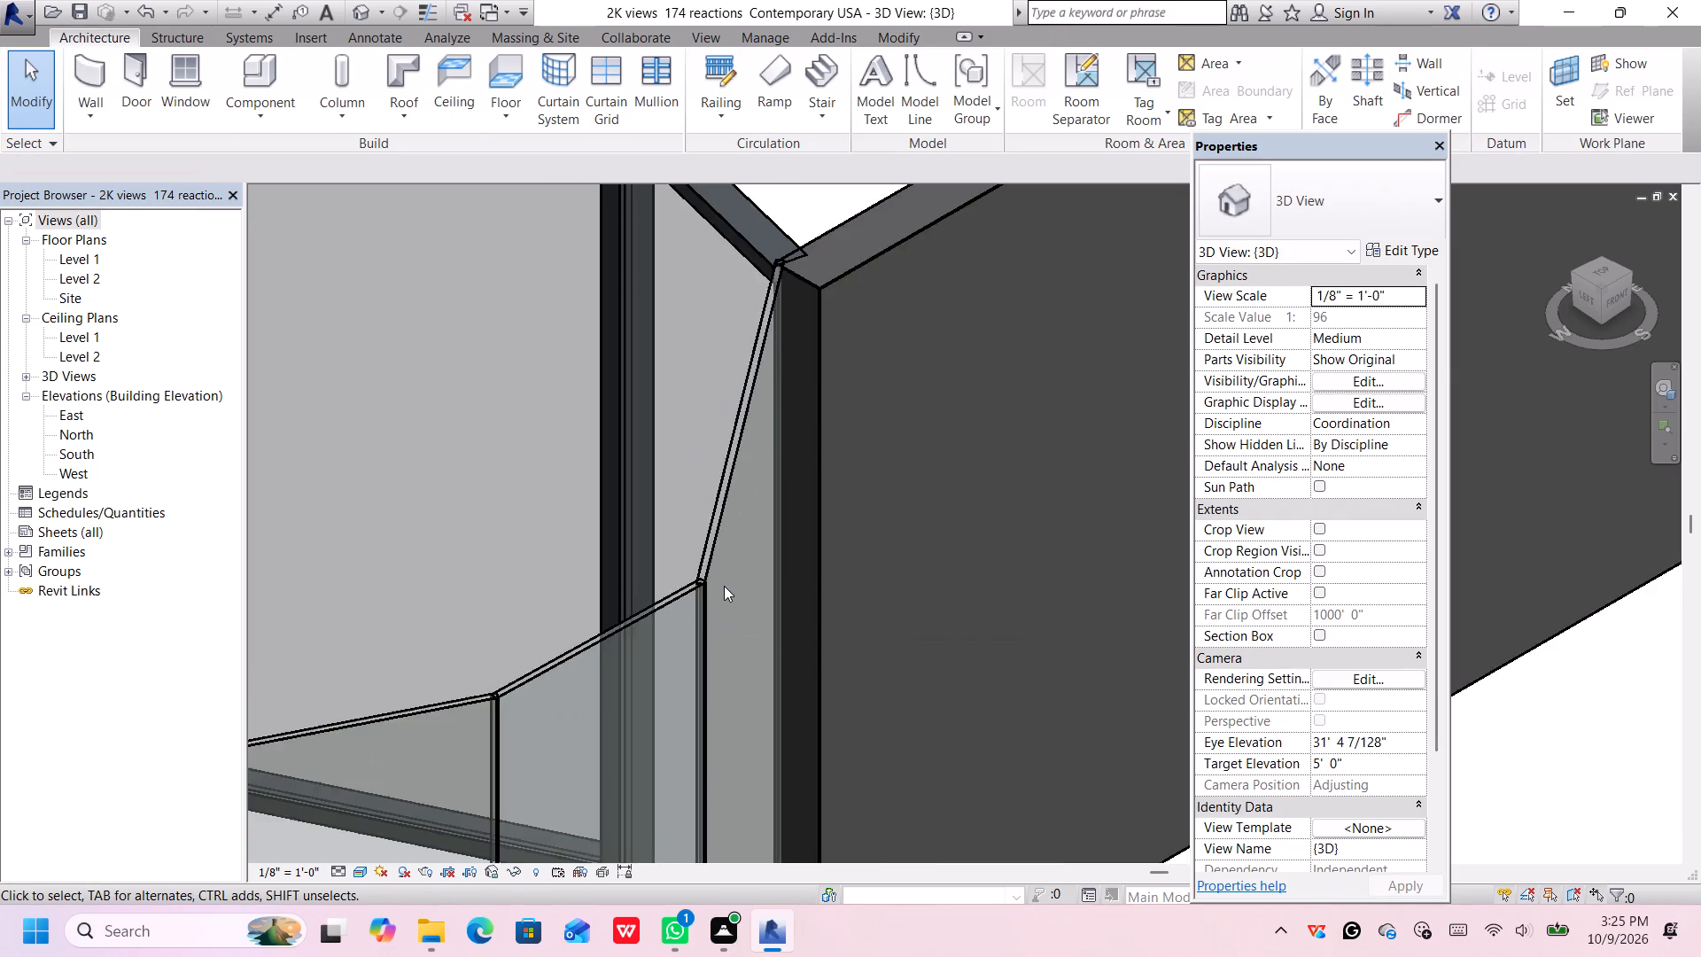
pyautogui.scroll(-7, 724, 586)
pyautogui.moveTo(726, 502); pyautogui.dragTo(756, 559, button='middle')
pyautogui.scroll(-1, 726, 504)
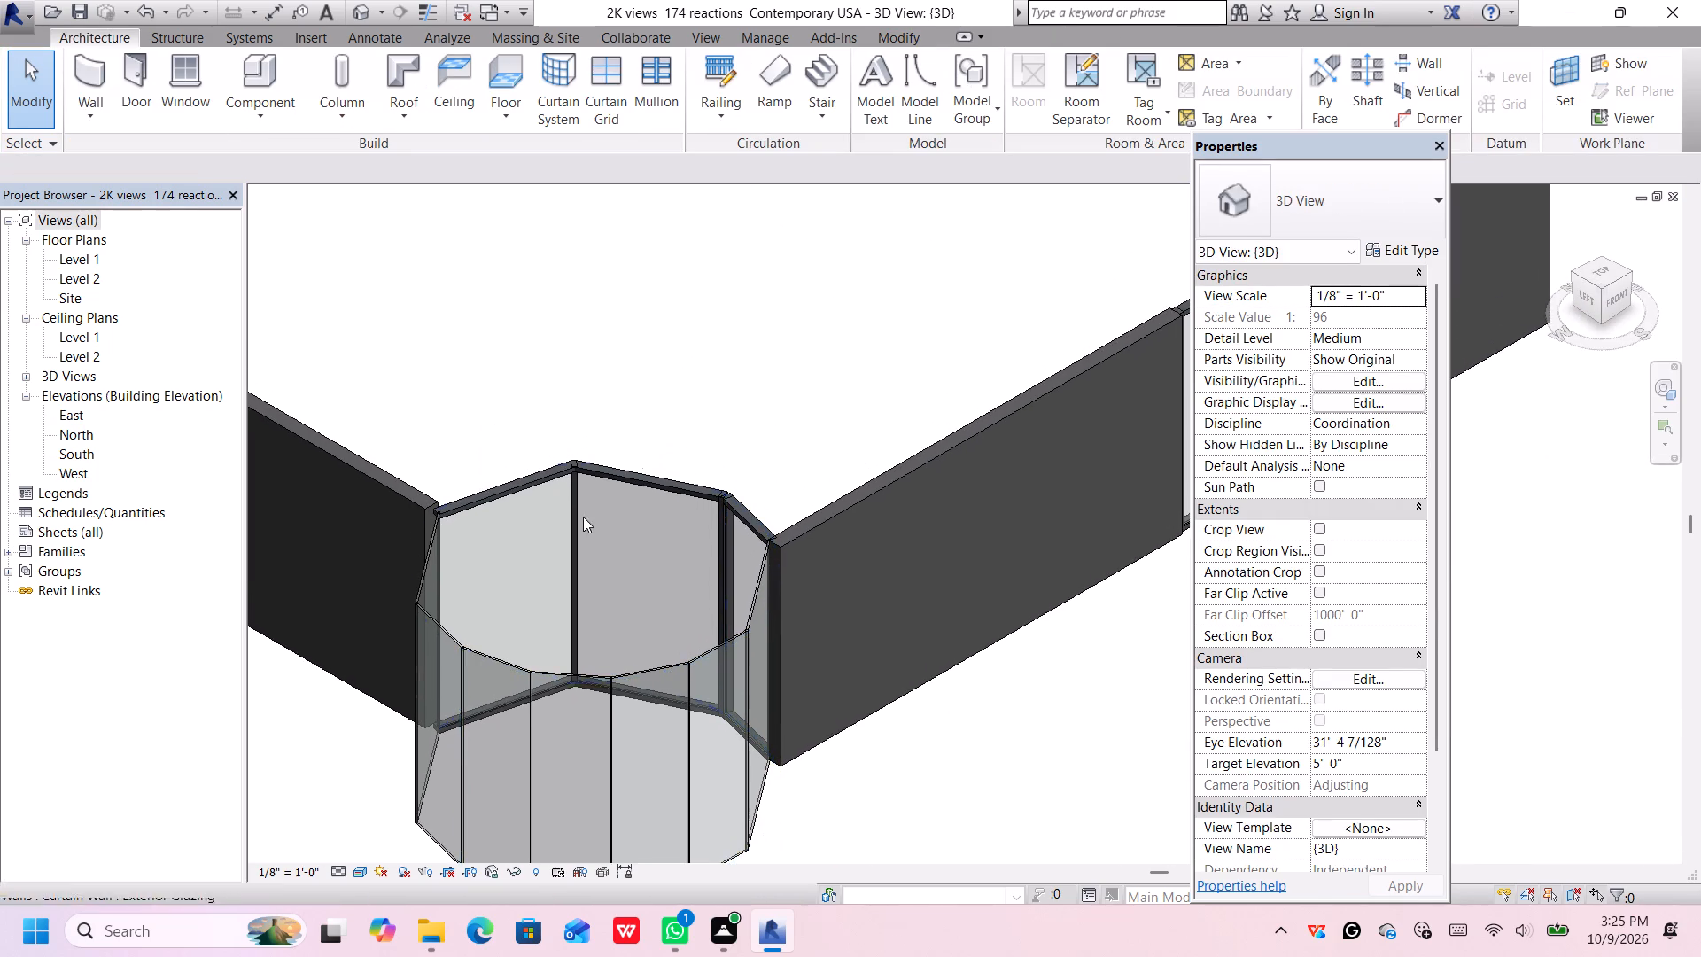
pyautogui.scroll(8, 541, 505)
pyautogui.click(434, 482)
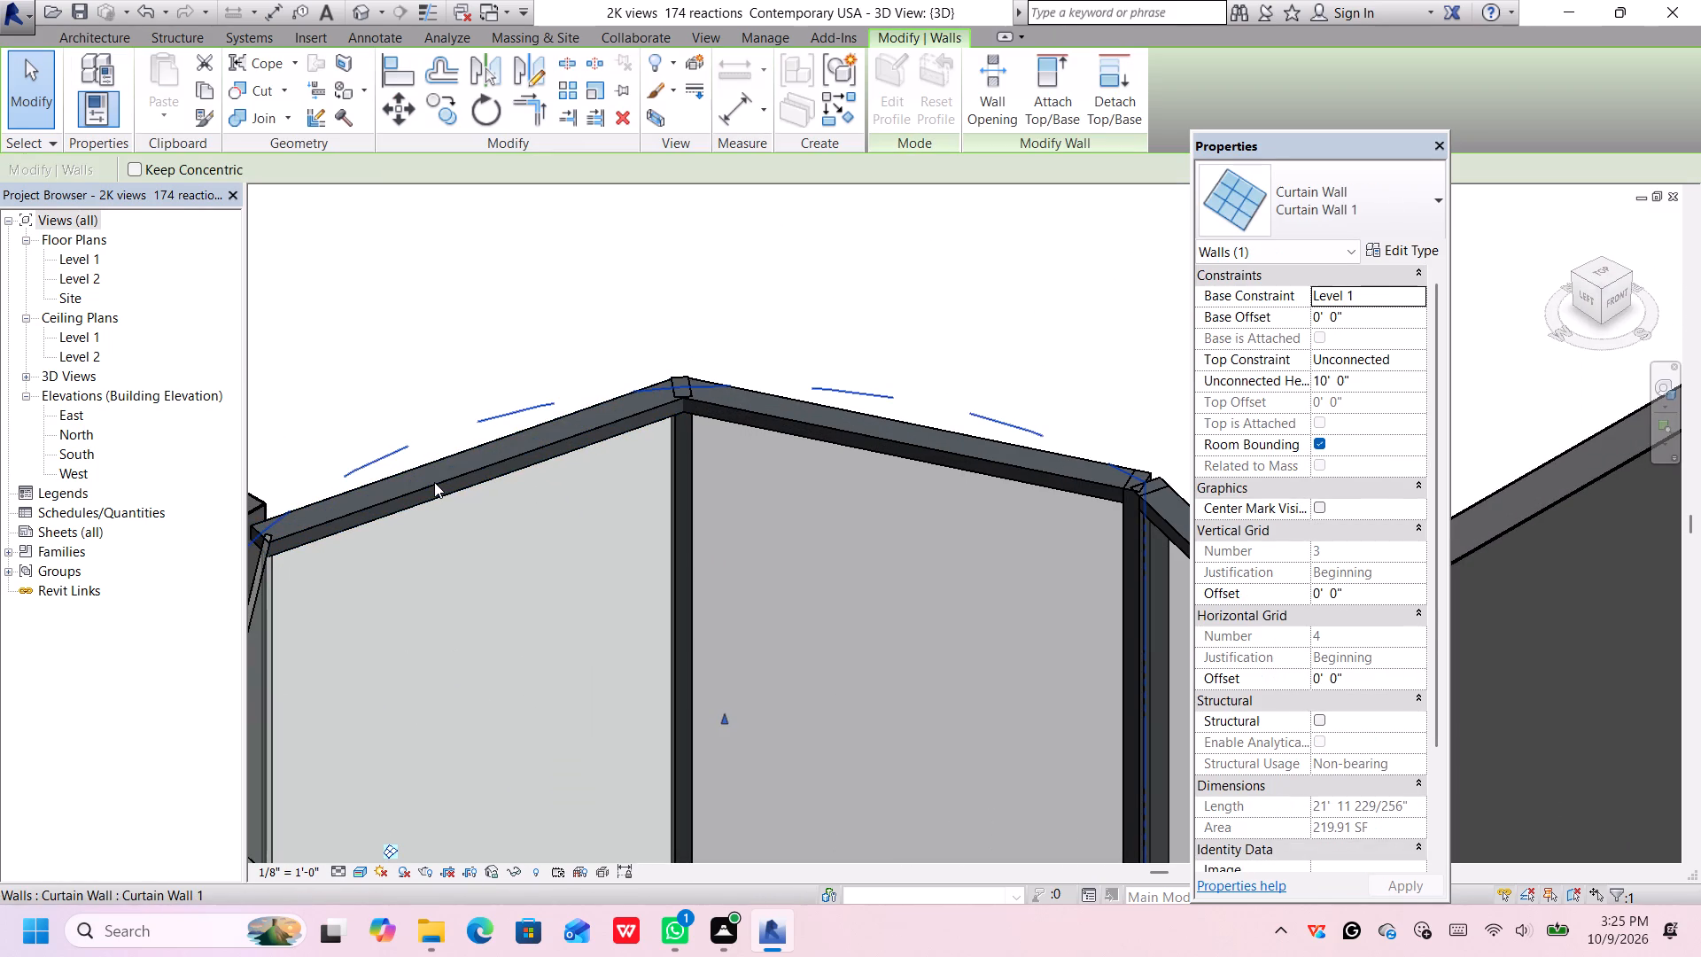
pyautogui.press('Escape')
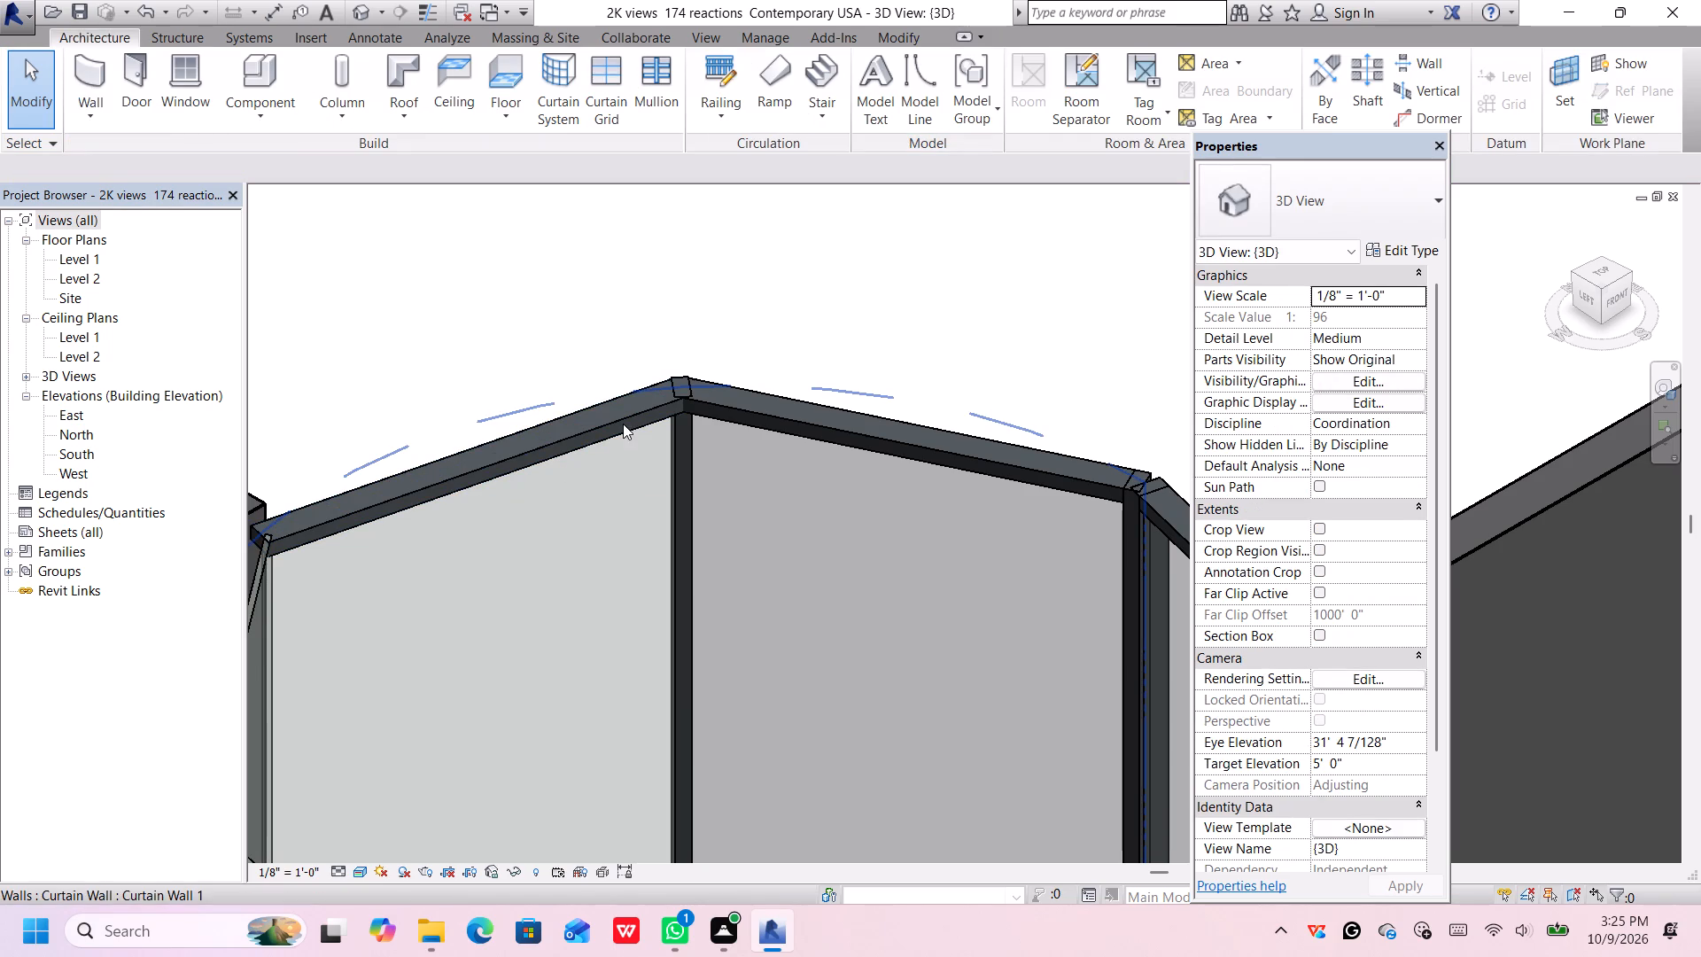
pyautogui.scroll(10, 681, 416)
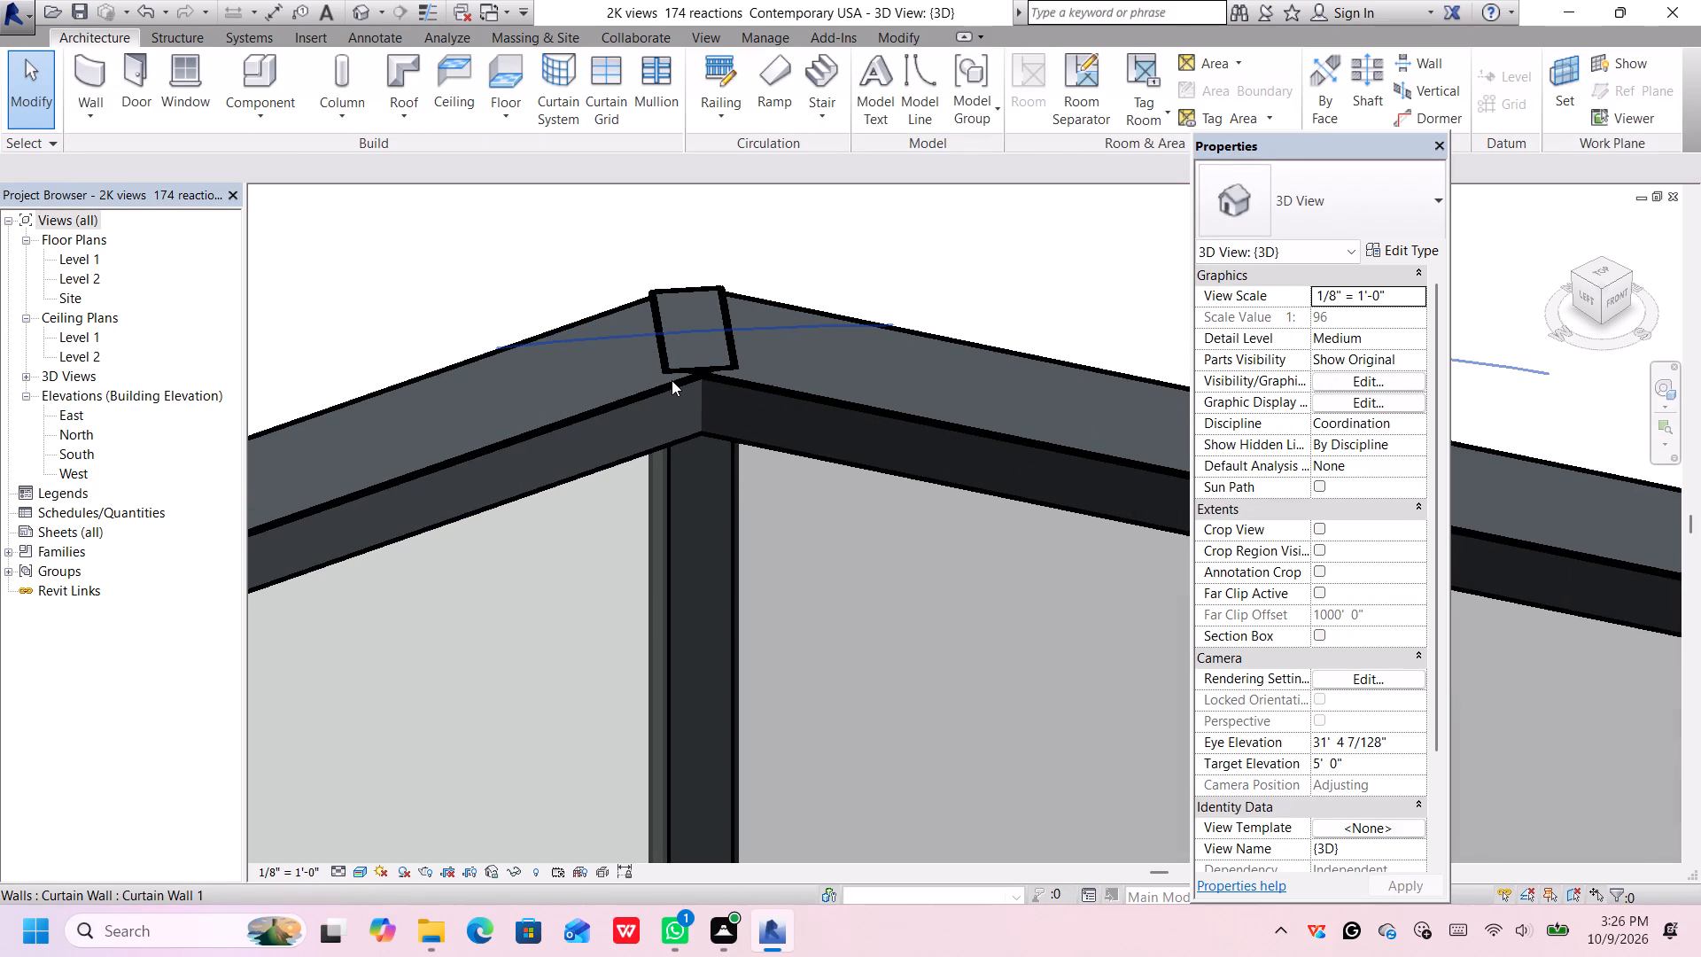
pyautogui.click(672, 386)
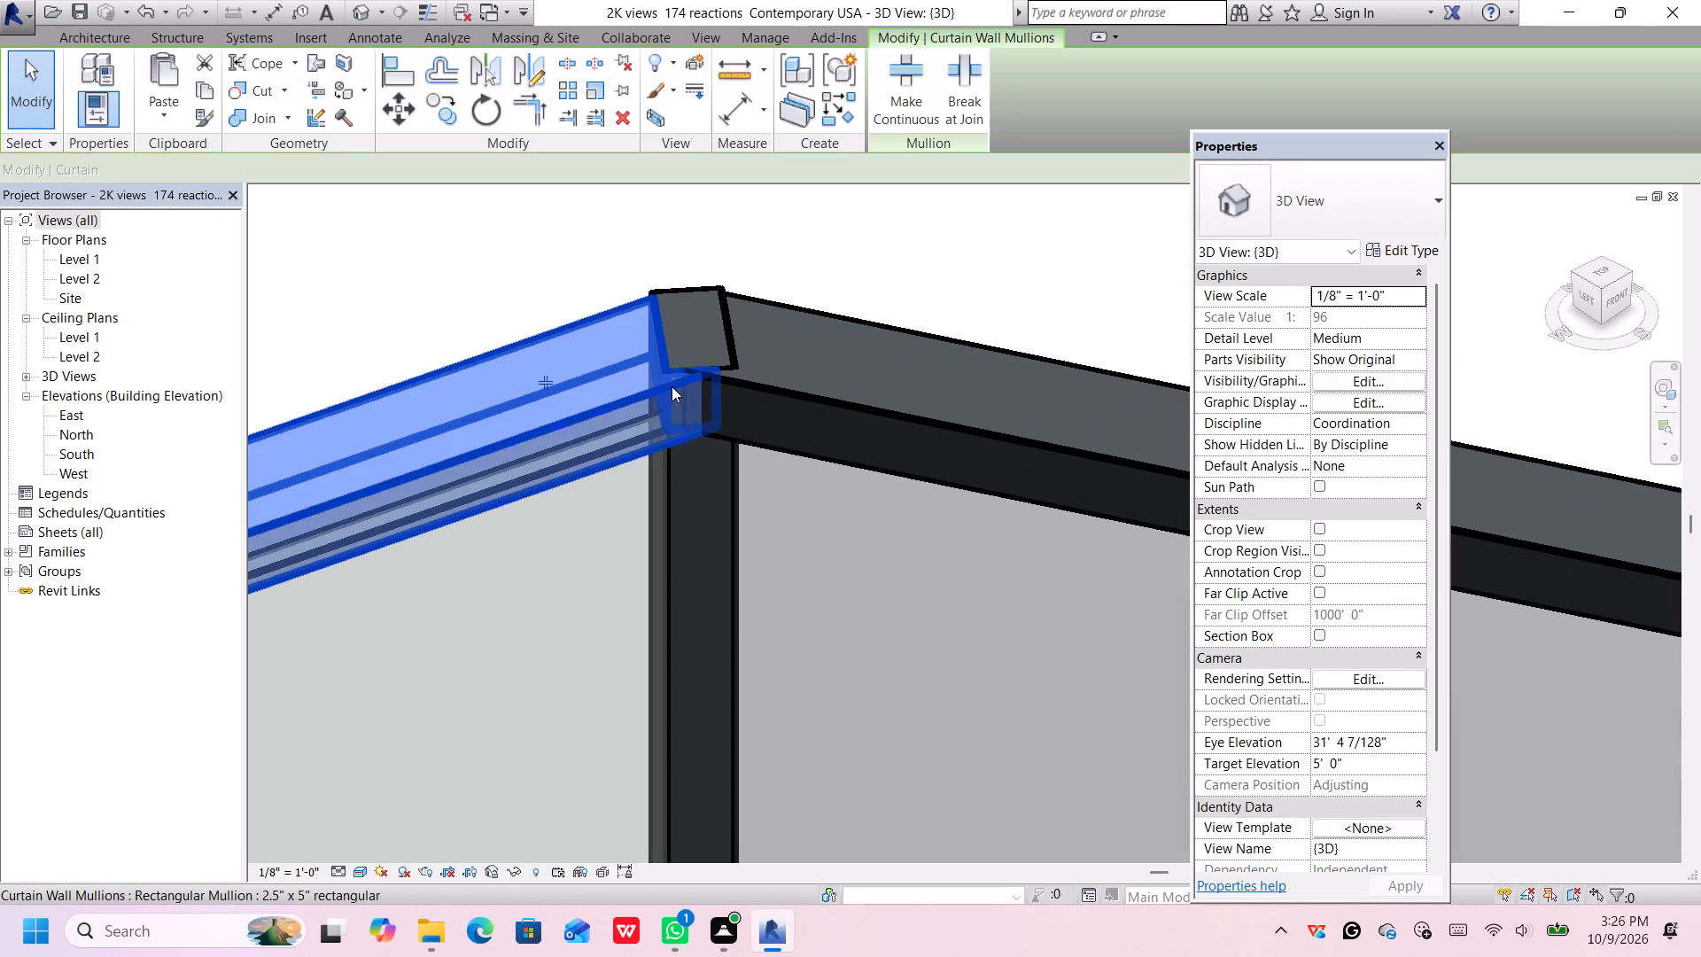
pyautogui.press('Delete')
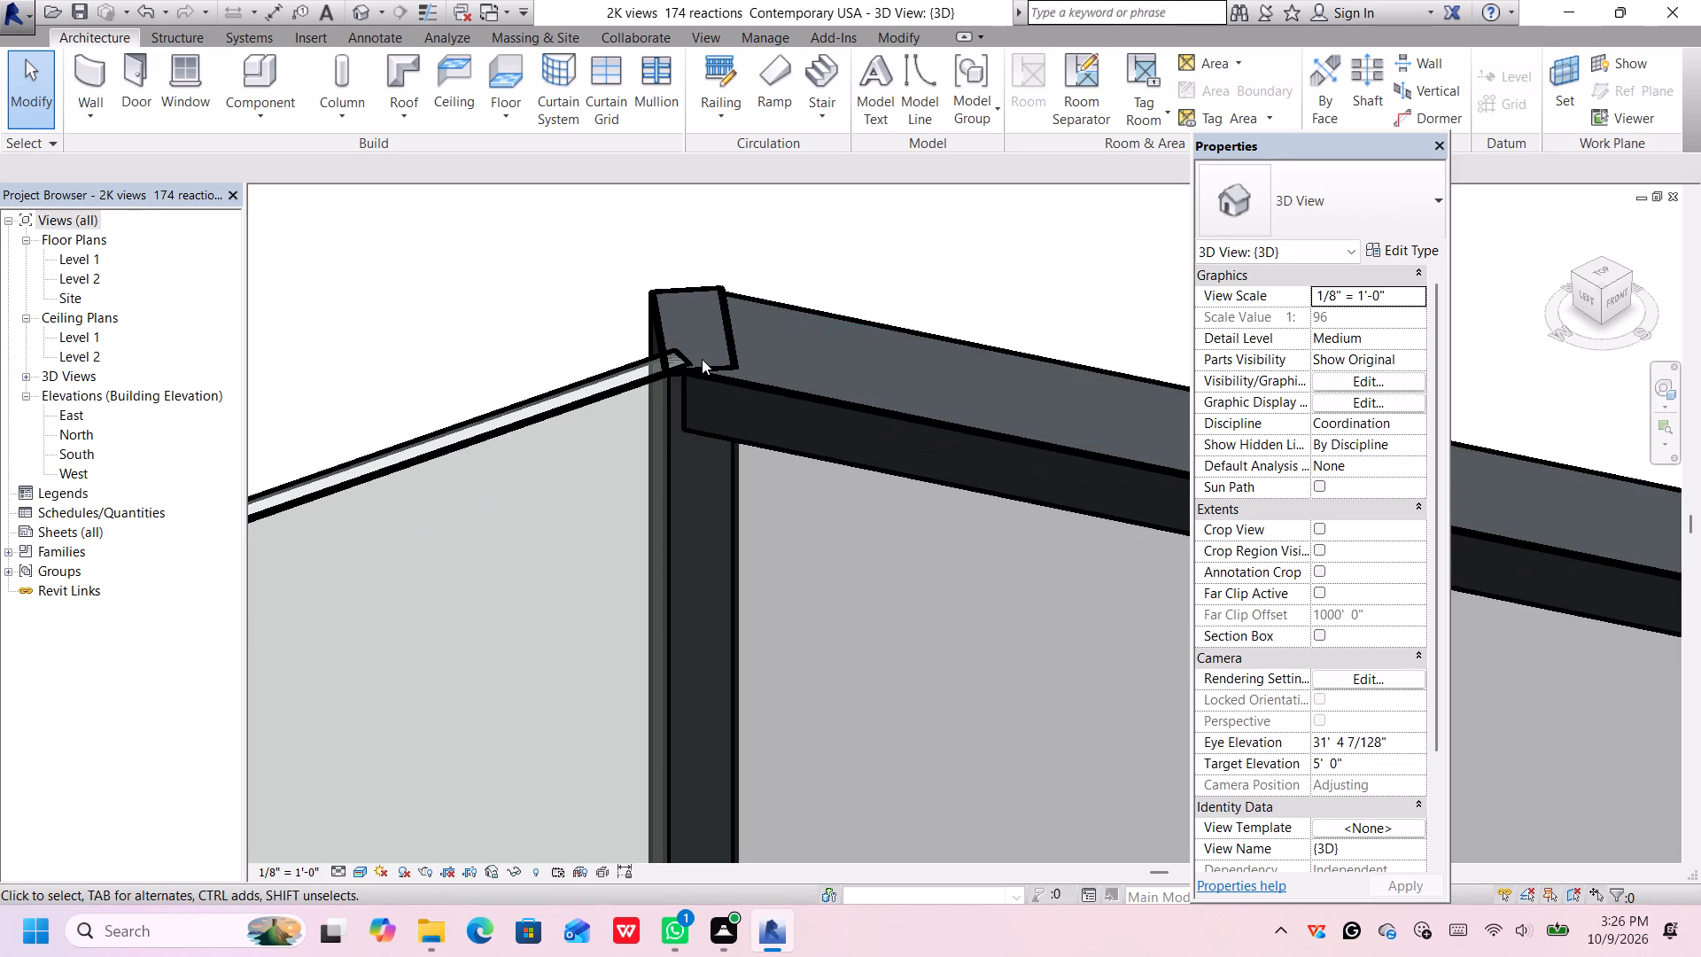
# Delete the vertical mullion at the rear corner where the two back panels of Curtain Wall 1 meet.
pyautogui.scroll(3, 716, 303)
pyautogui.click(716, 303)
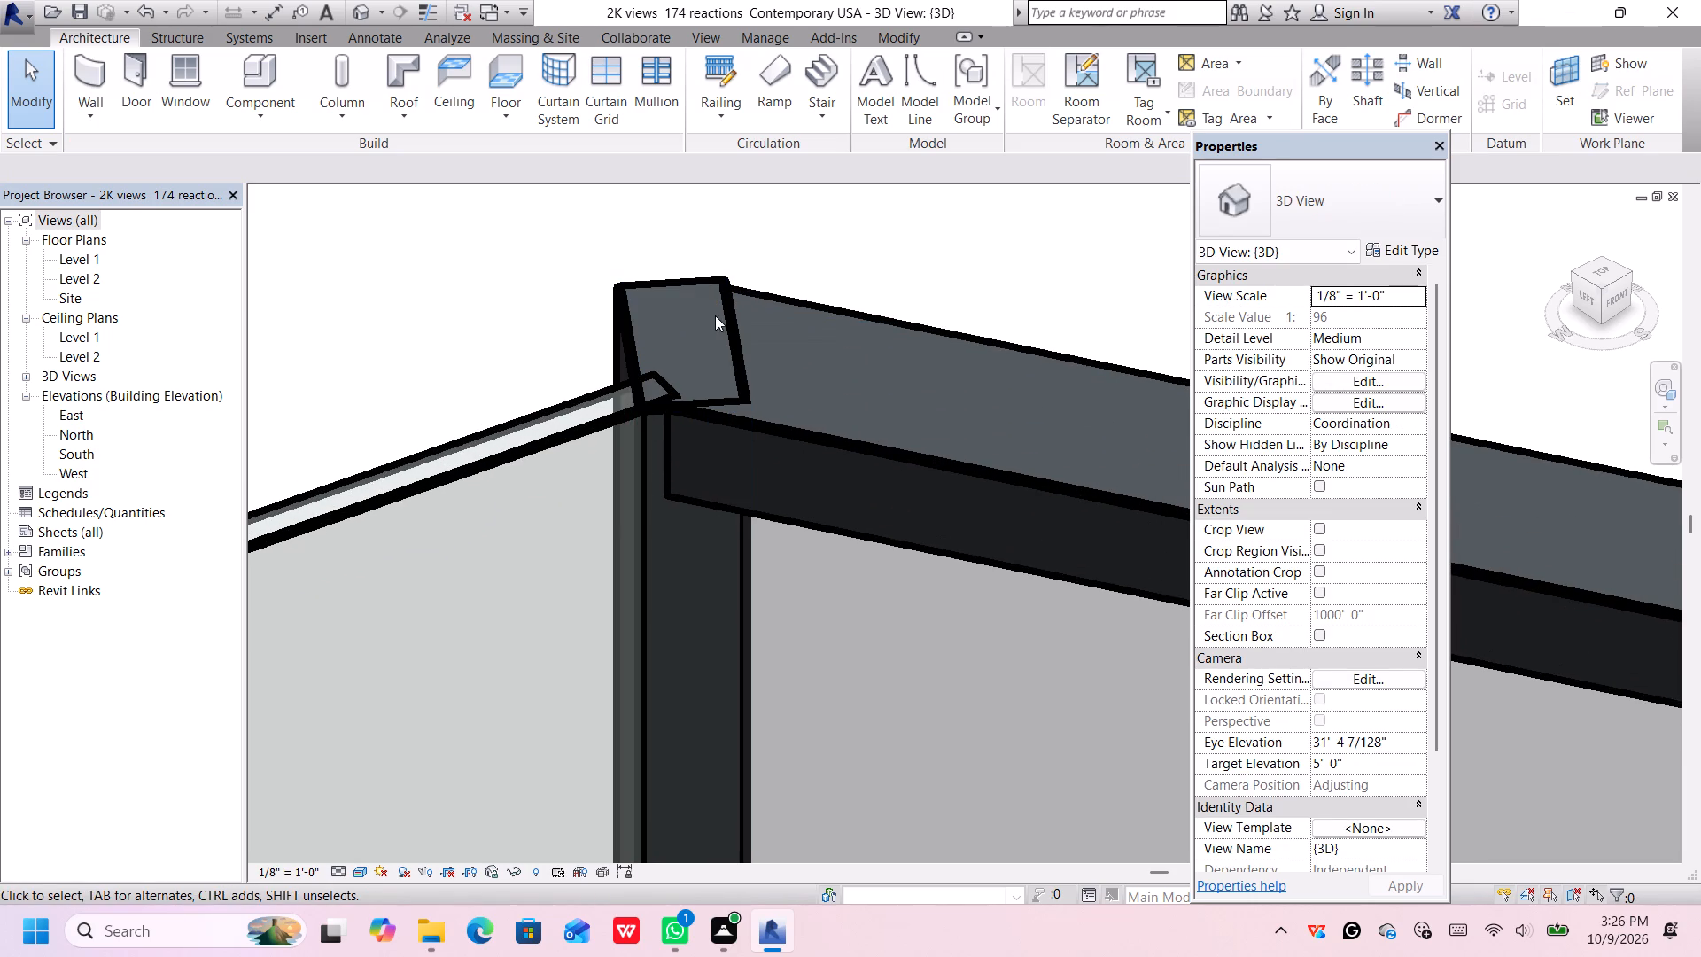
pyautogui.click(726, 331)
pyautogui.press('Delete')
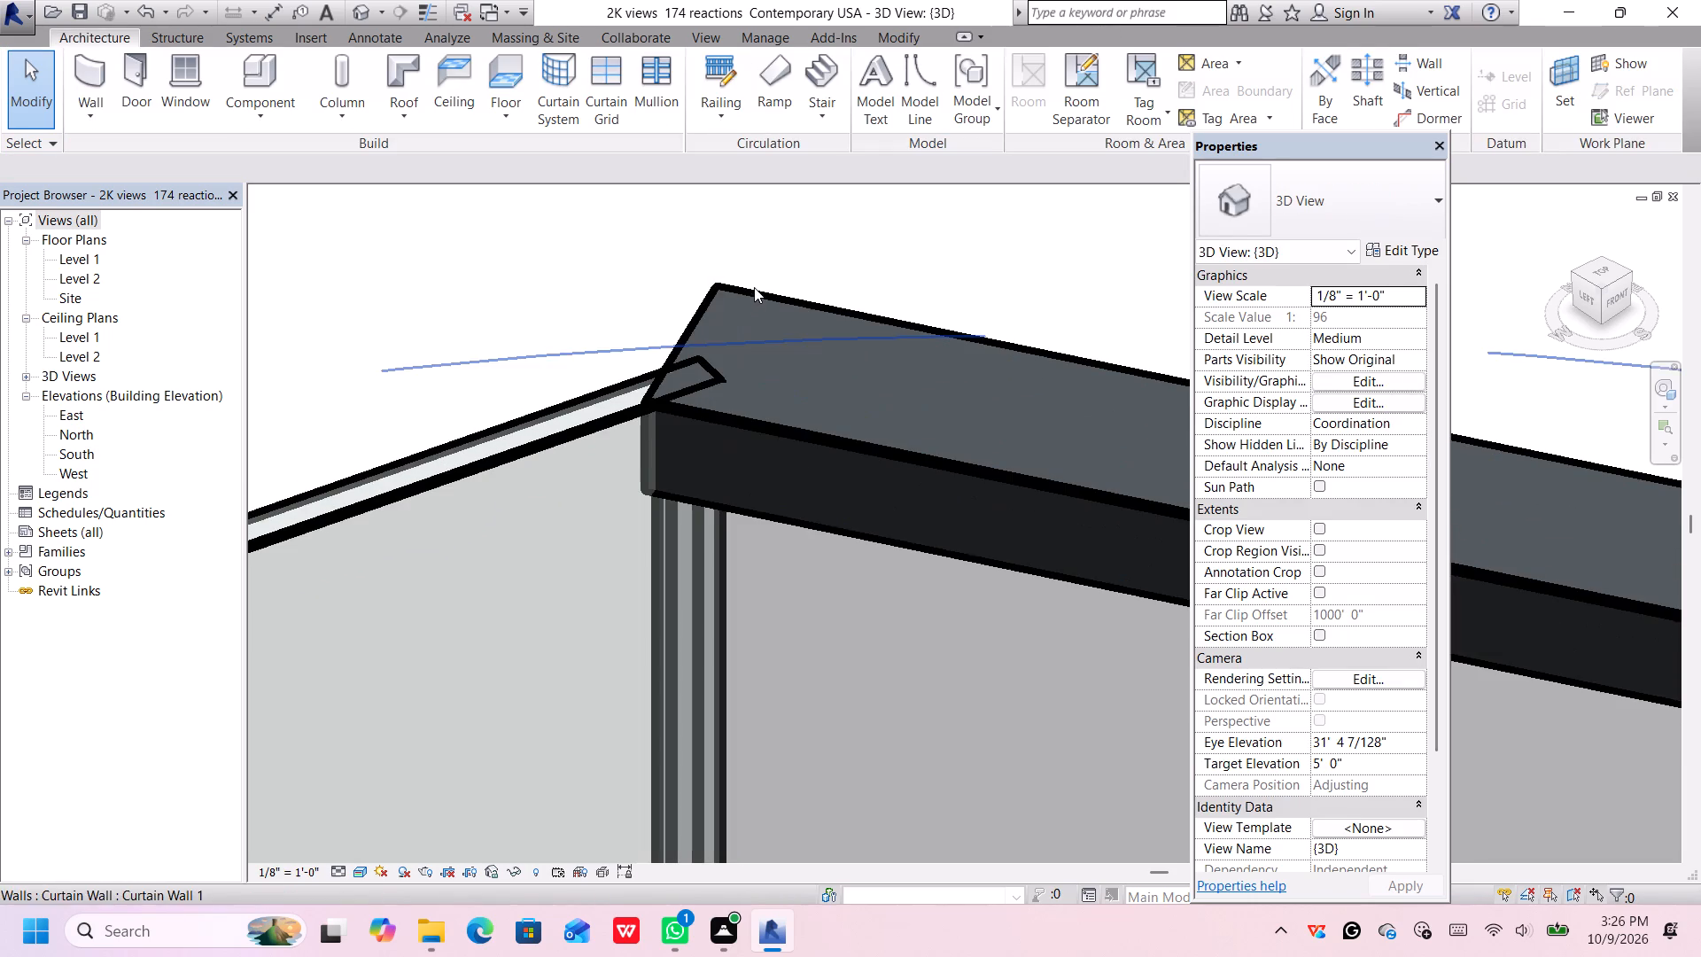
# Delete the top 2.5" x 5" rectangular mullion over the rear Curtain Wall 1 panel that adjoins the Exterior Glazing half.
pyautogui.click(752, 300)
pyautogui.press('Delete')
# Delete the top 2.5" x 5" rectangular mullion over the rear Exterior Glazing panel that adjoins the south wall.
pyautogui.scroll(-7, 776, 337)
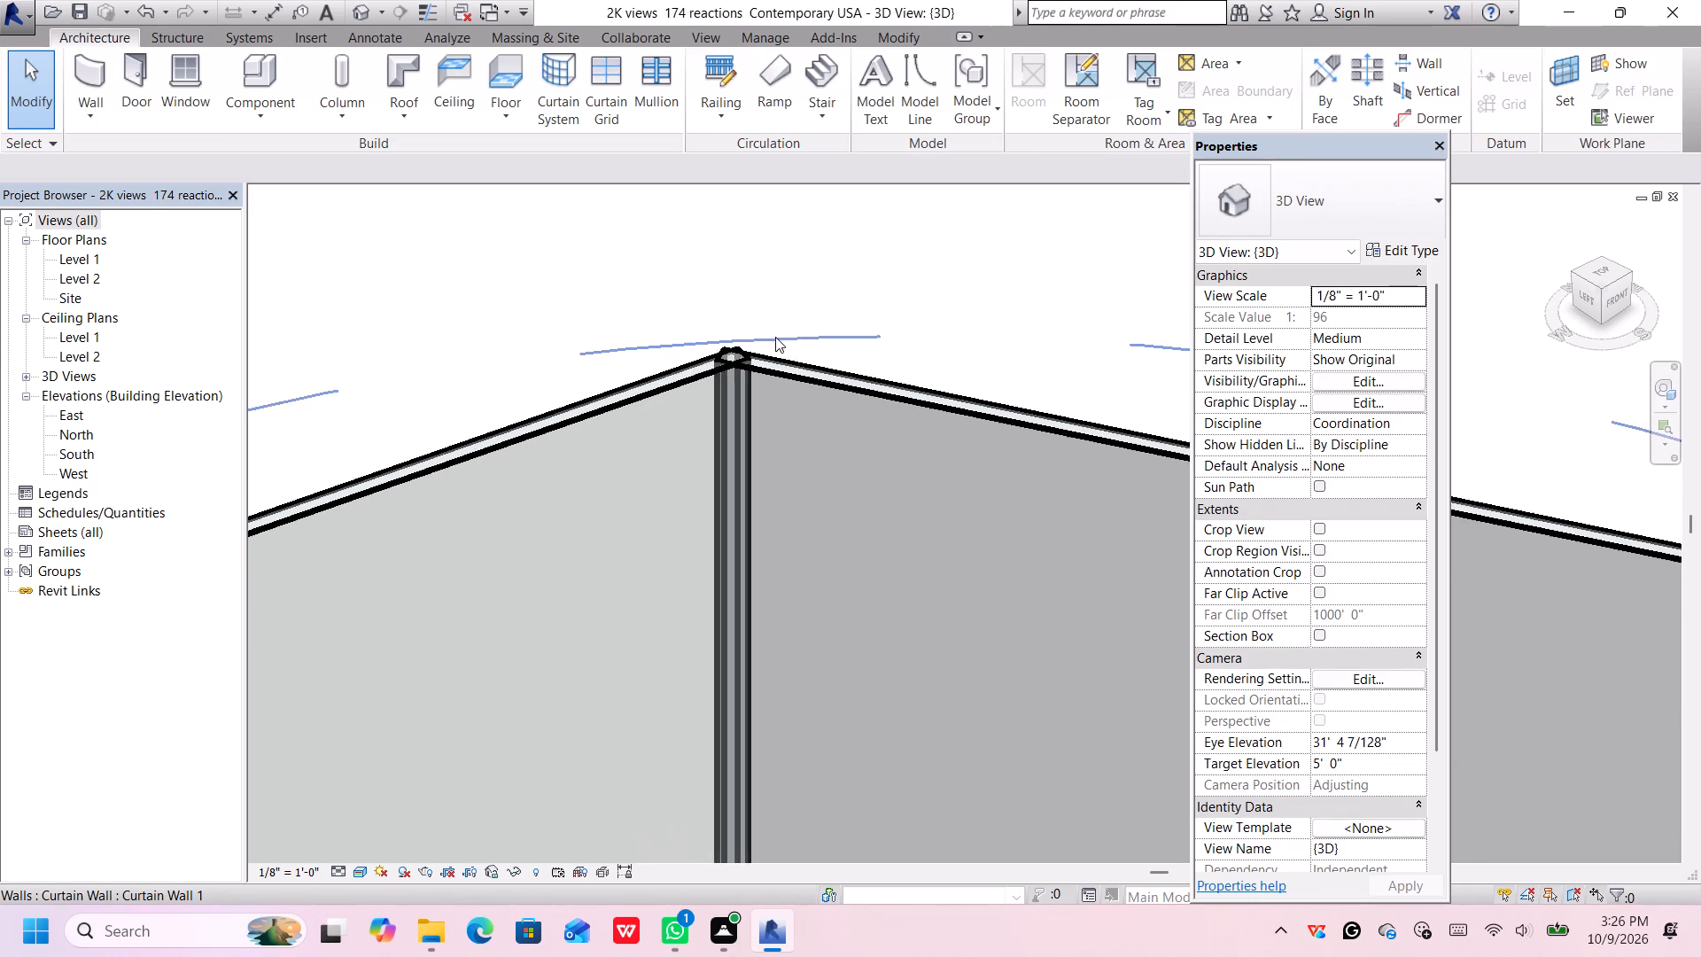
pyautogui.scroll(1, 775, 337)
pyautogui.scroll(-14, 775, 337)
pyautogui.scroll(3, 972, 394)
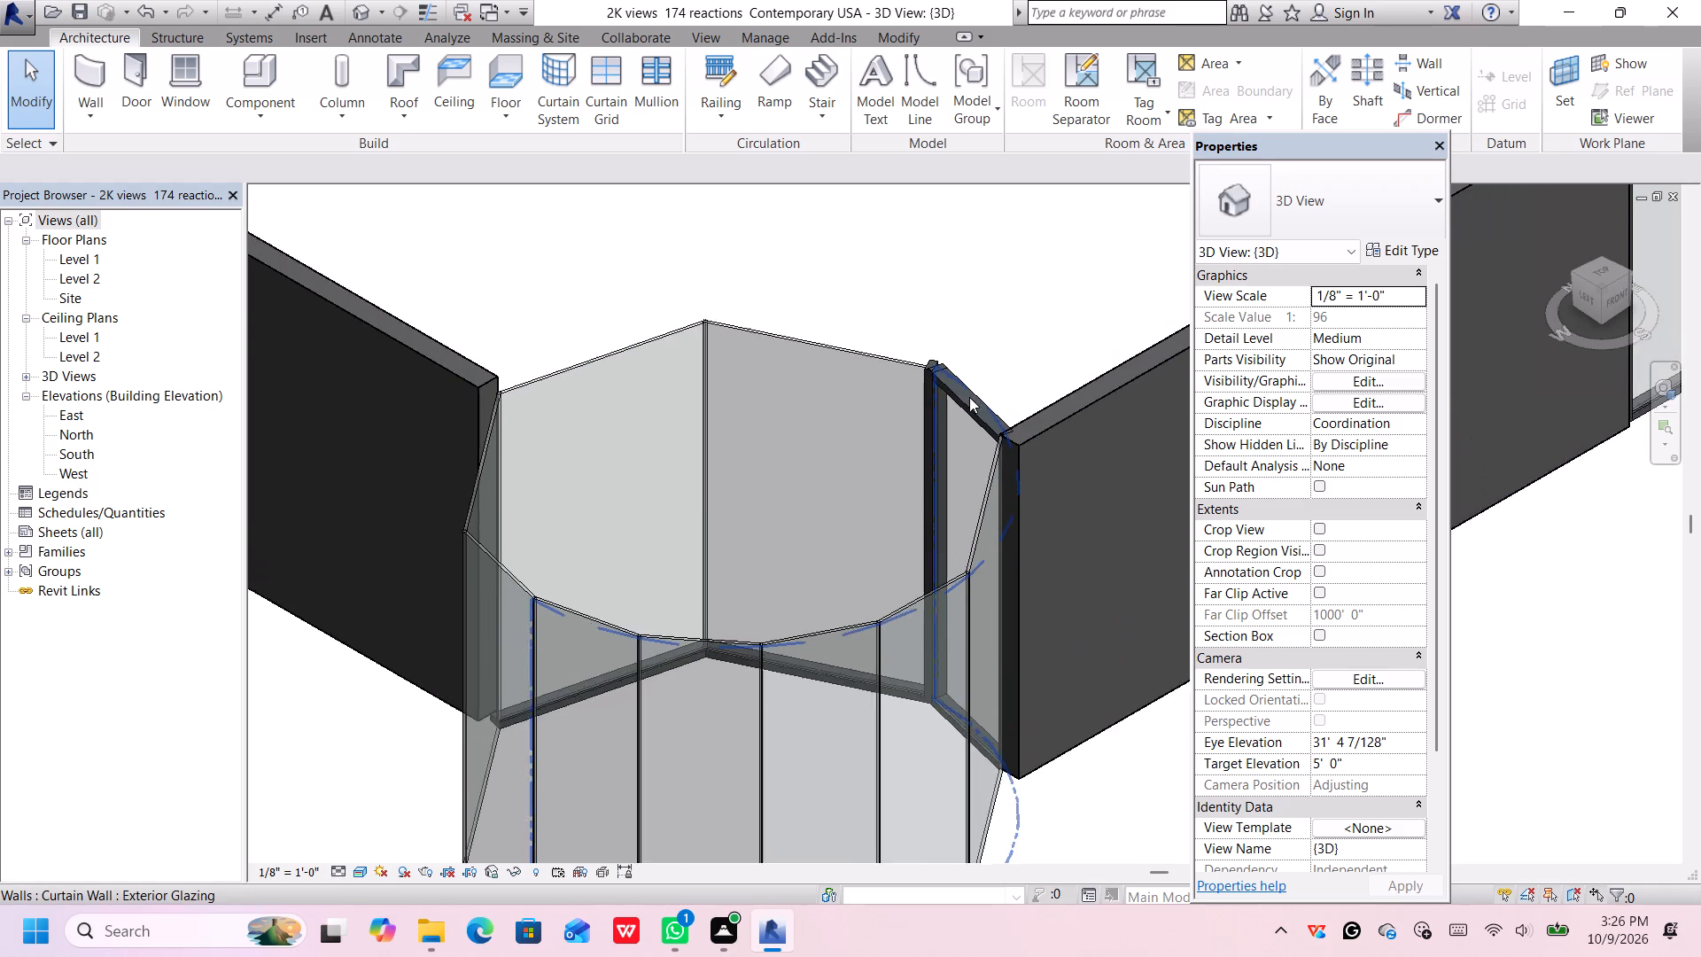
pyautogui.scroll(9, 969, 397)
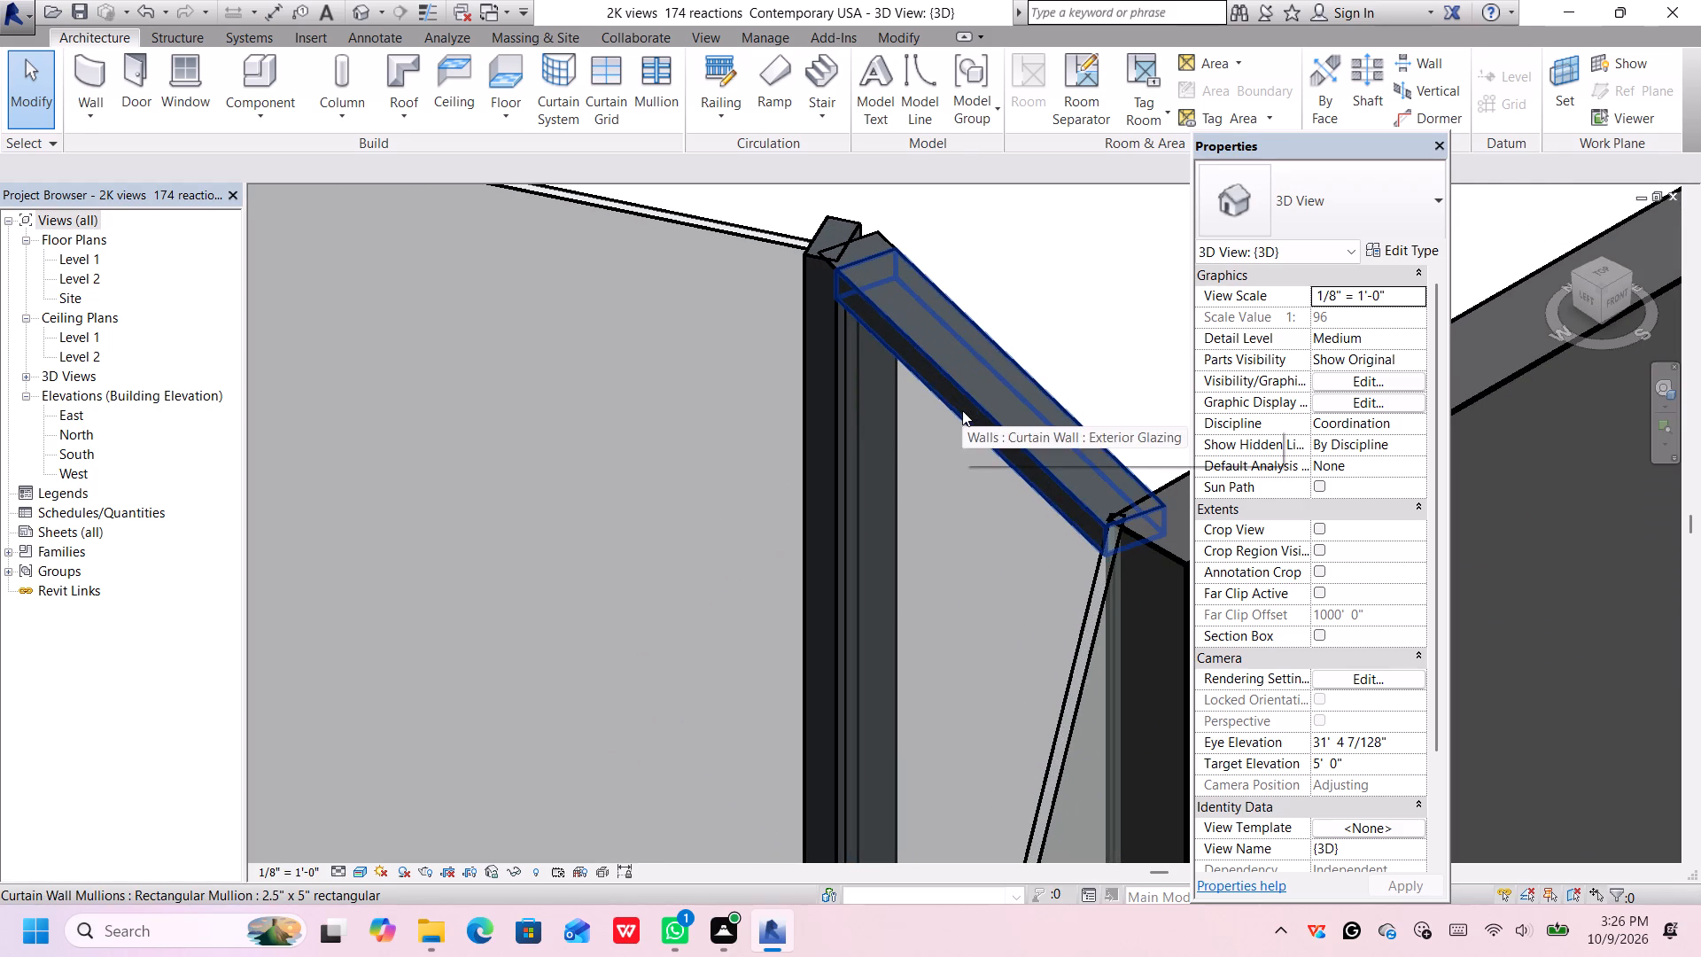
pyautogui.click(962, 411)
pyautogui.press('Delete')
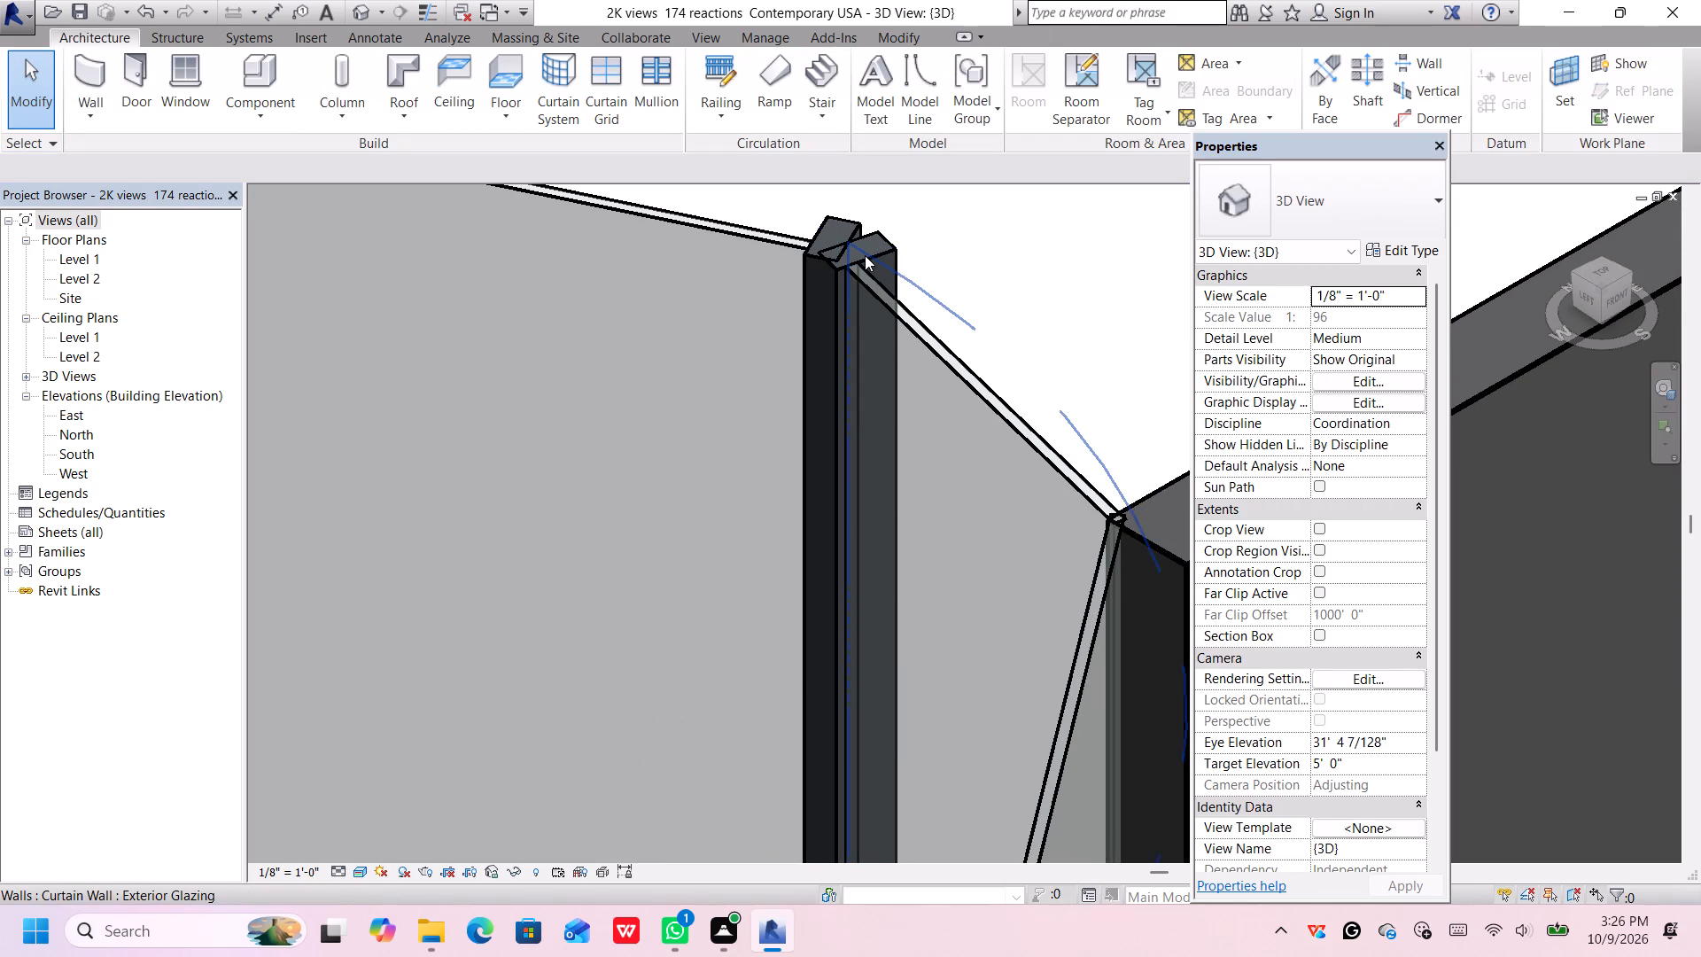
# Delete the two overlapping vertical 2.5" x 5" mullions where rear Curtain Wall 1 meets the Exterior Glazing.
pyautogui.scroll(6, 867, 259)
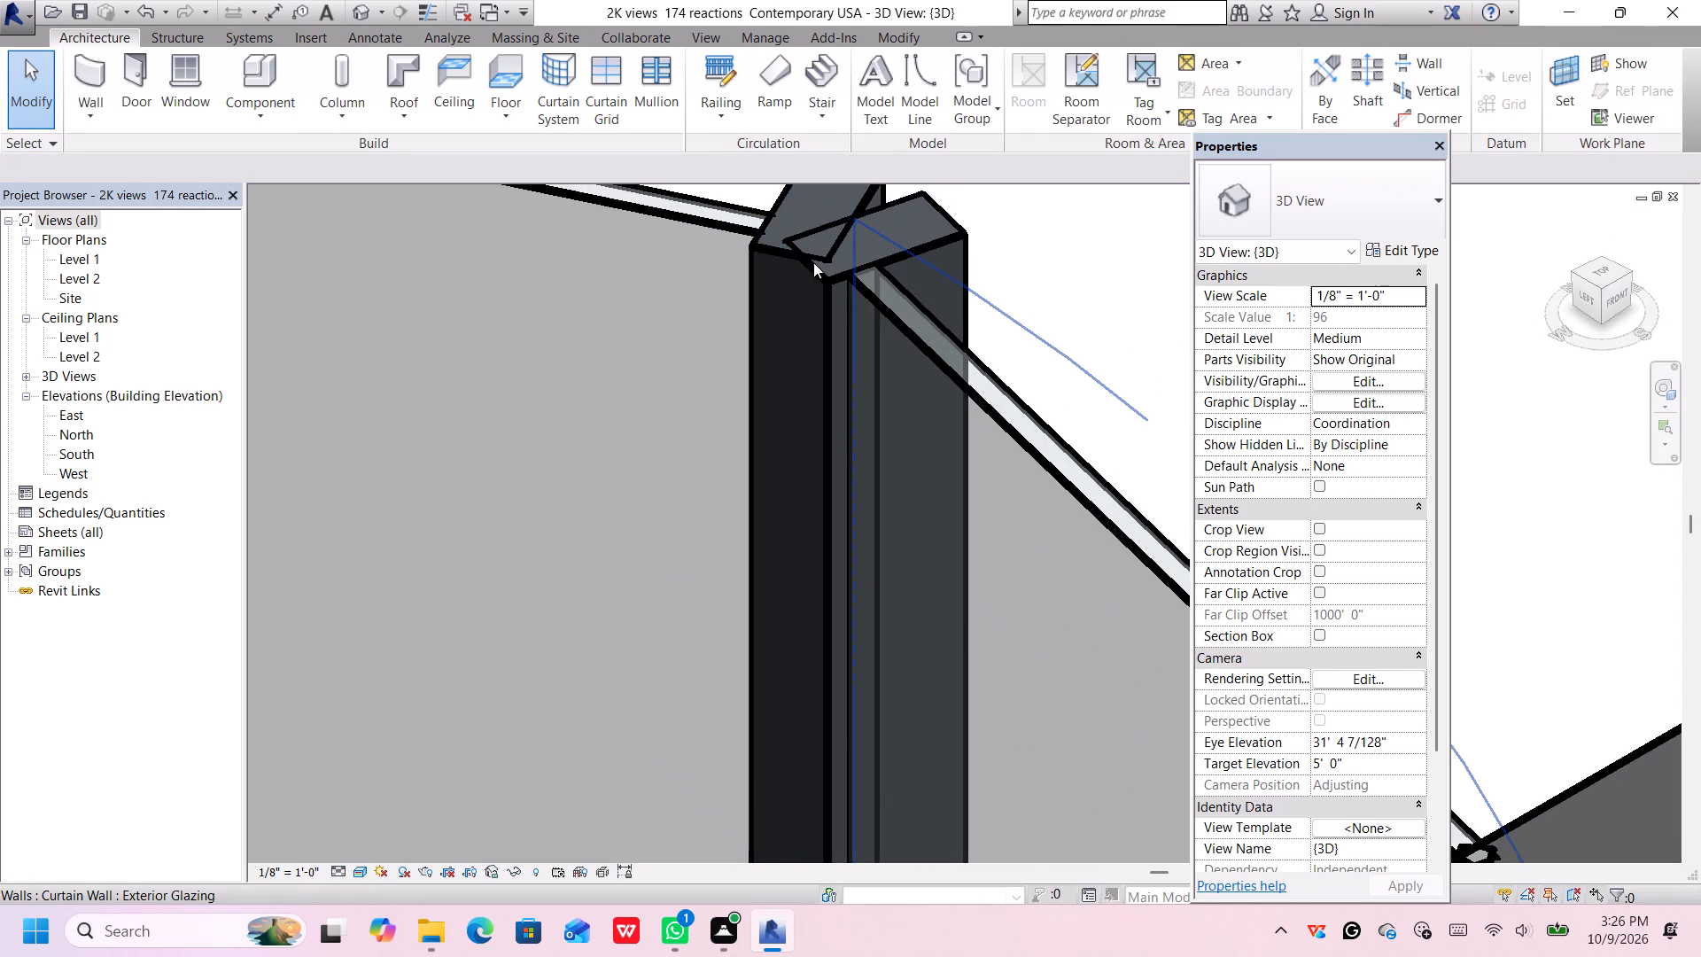
pyautogui.scroll(1, 804, 250)
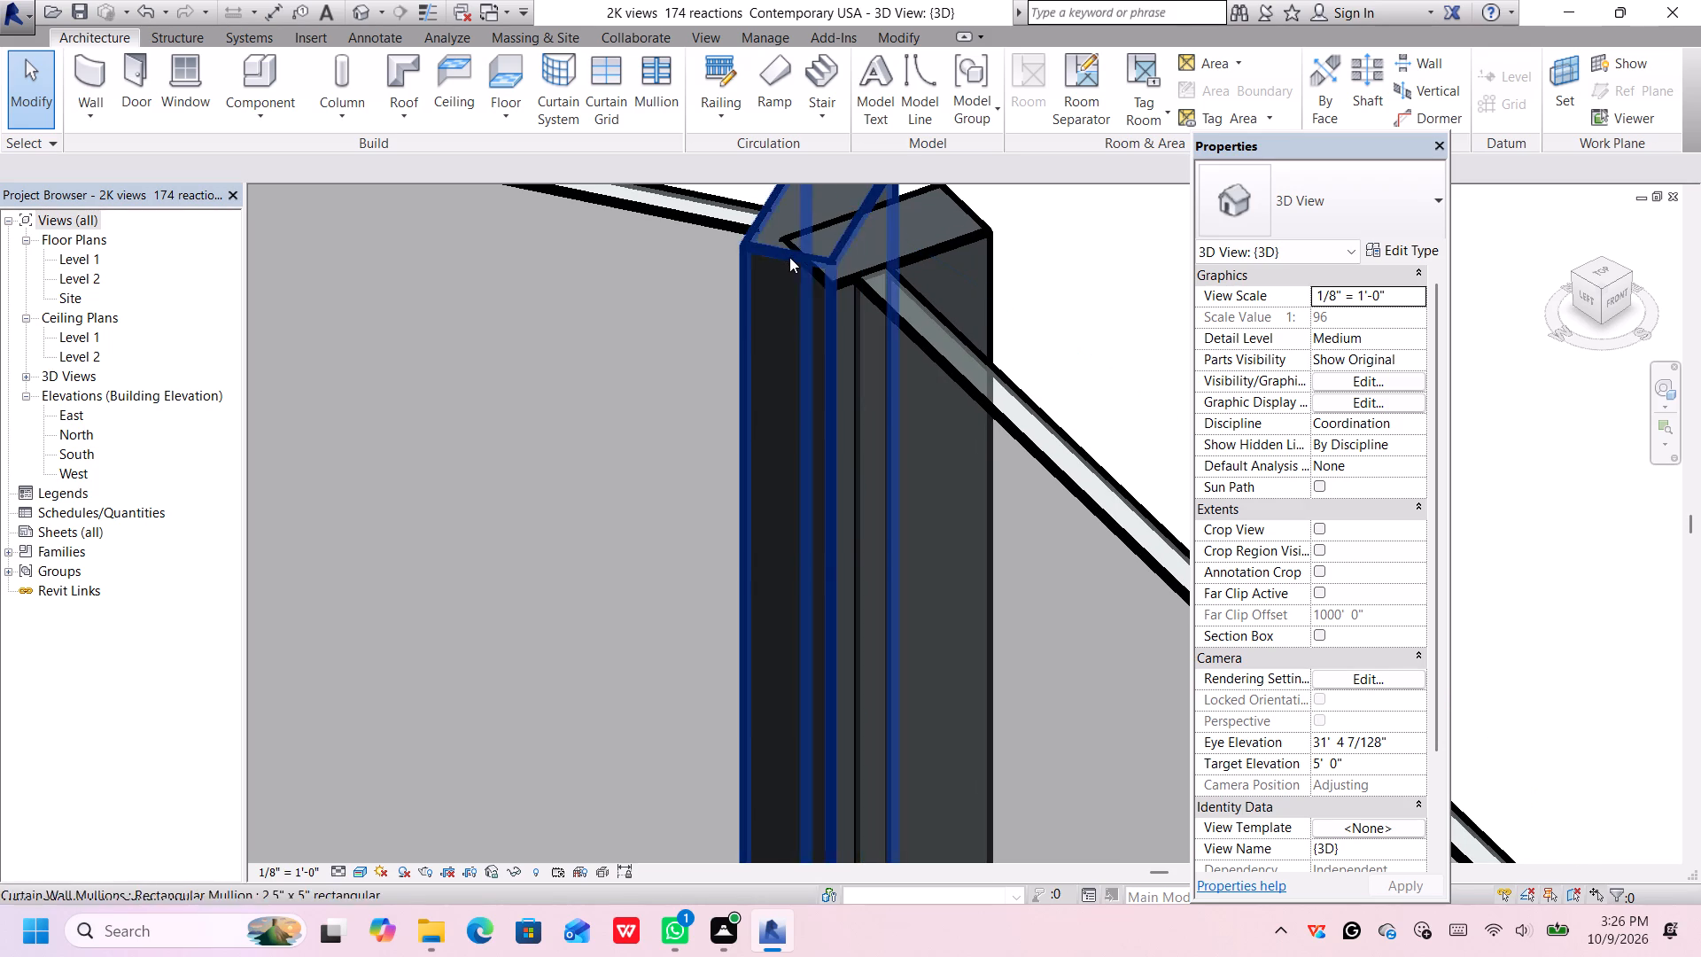
pyautogui.click(781, 245)
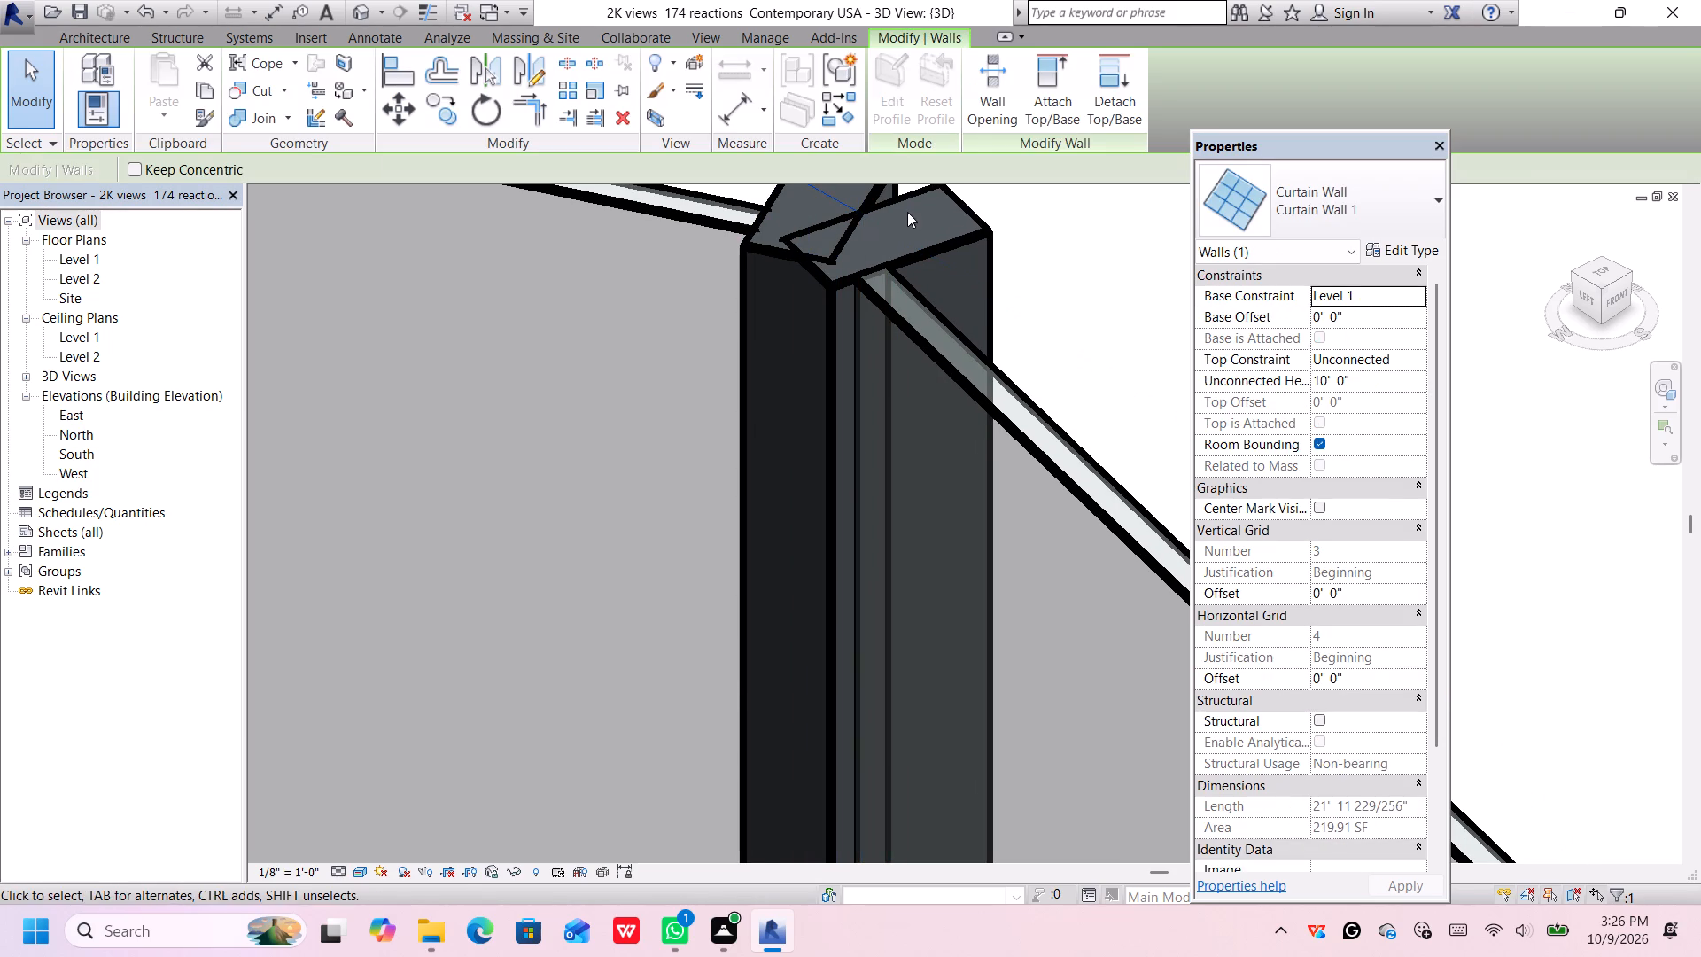
pyautogui.scroll(-1, 909, 214)
pyautogui.scroll(1, 909, 214)
pyautogui.scroll(-1, 909, 214)
pyautogui.moveTo(905, 220); pyautogui.dragTo(834, 414, button='middle')
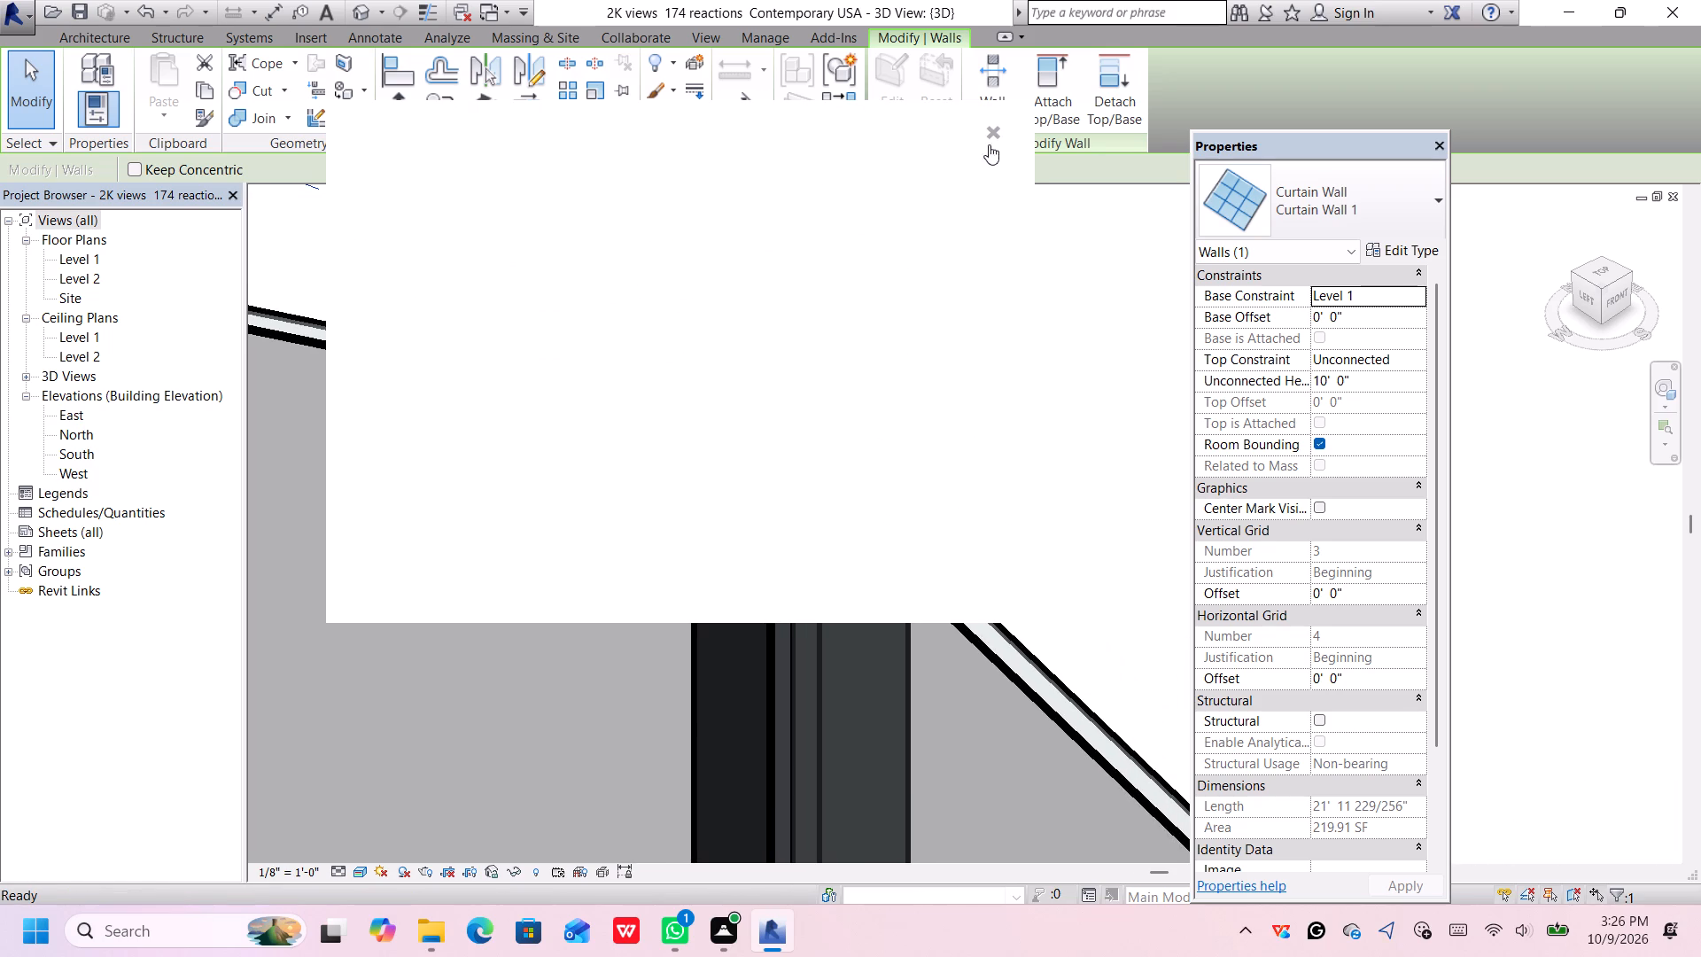
pyautogui.click(993, 132)
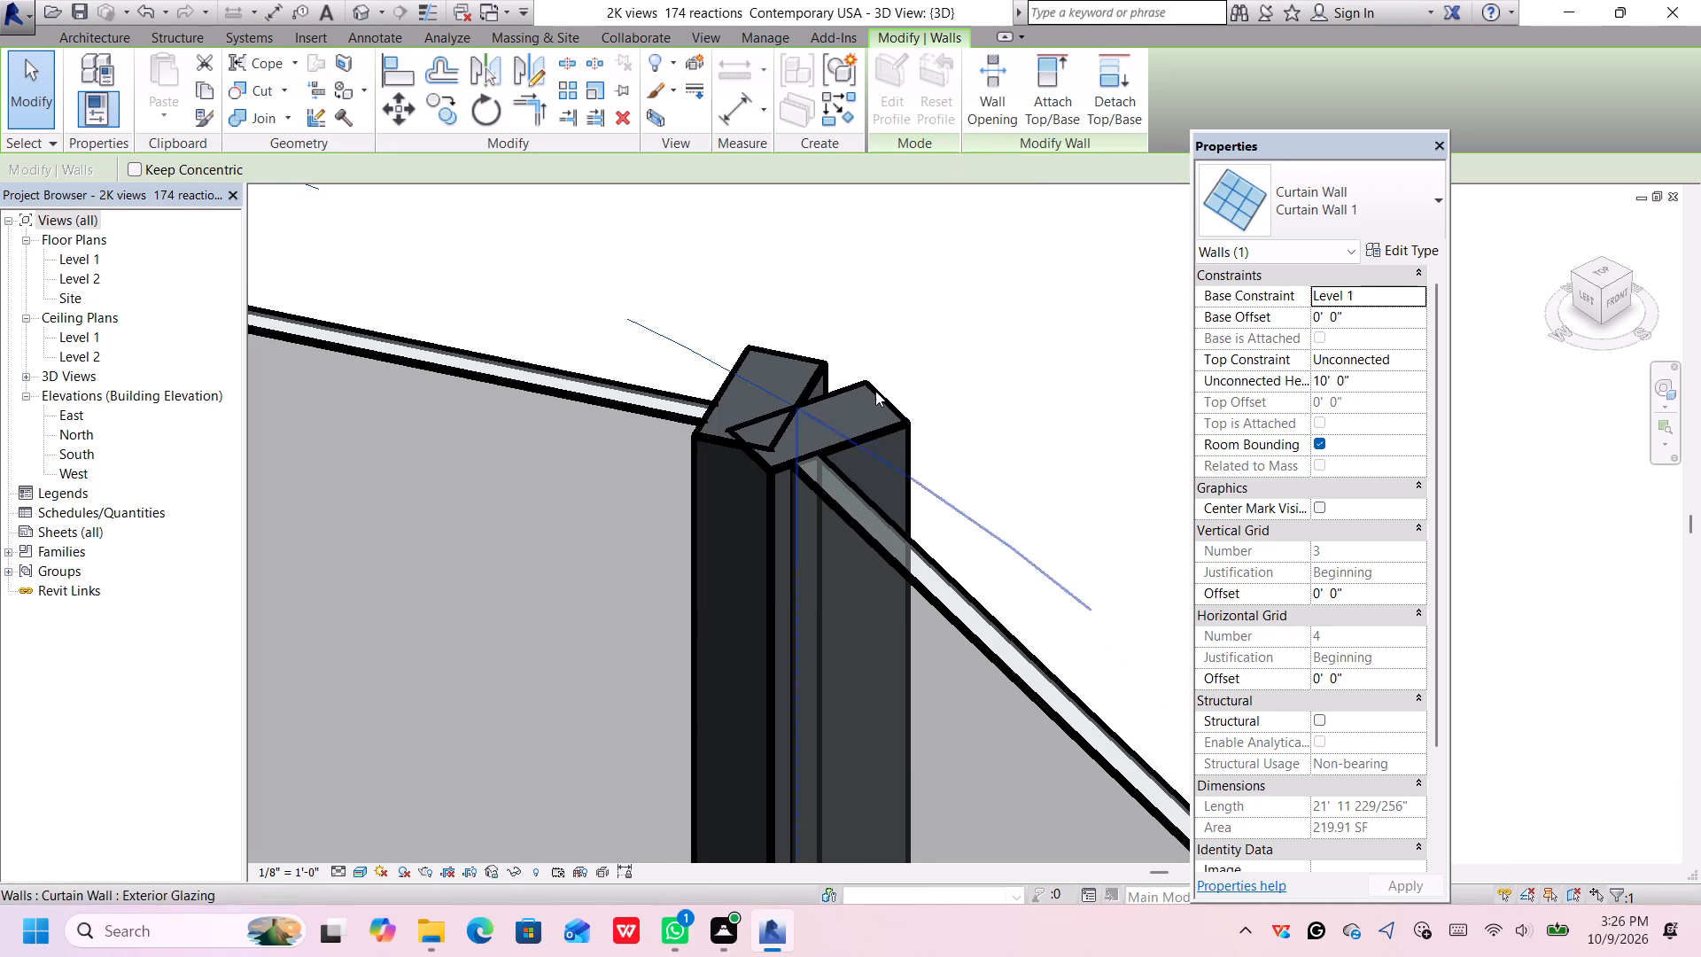
pyautogui.click(875, 403)
pyautogui.press('Delete')
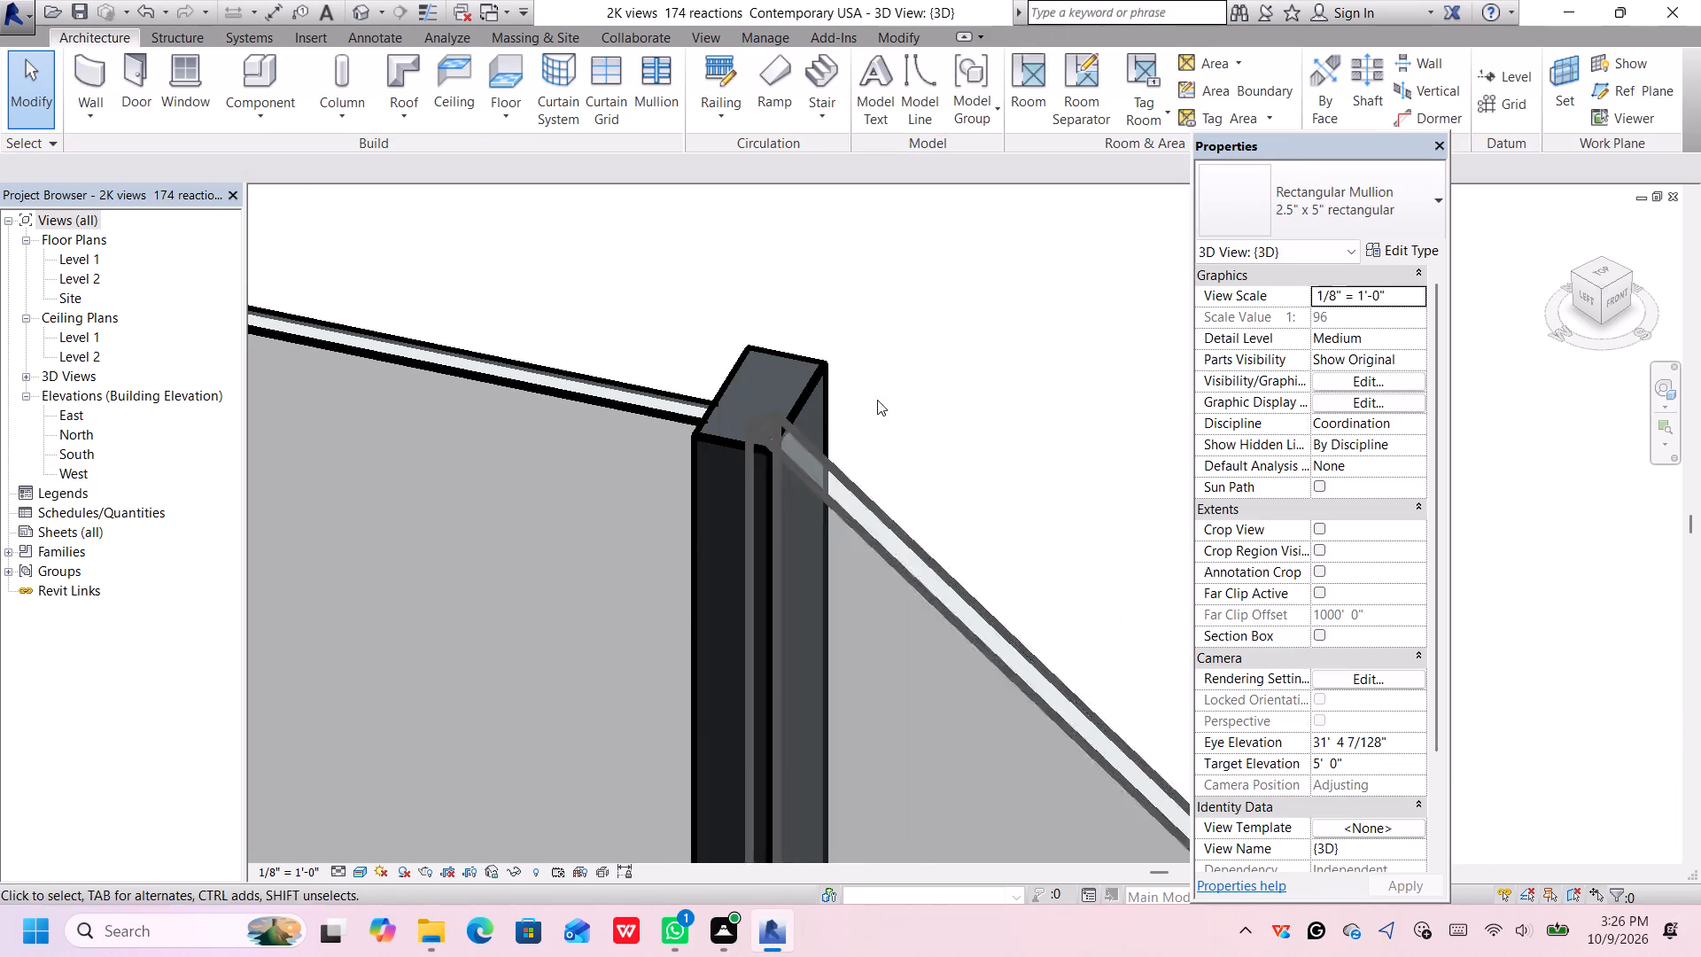
pyautogui.click(794, 367)
pyautogui.press('Delete')
# Delete the bottom mullions under the rear Exterior Glazing panel beside the south wall and the adjacent rear Curtain Wall 1 panel.
pyautogui.scroll(-15, 851, 454)
pyautogui.scroll(3, 852, 460)
pyautogui.scroll(-3, 852, 463)
pyautogui.scroll(-2, 882, 640)
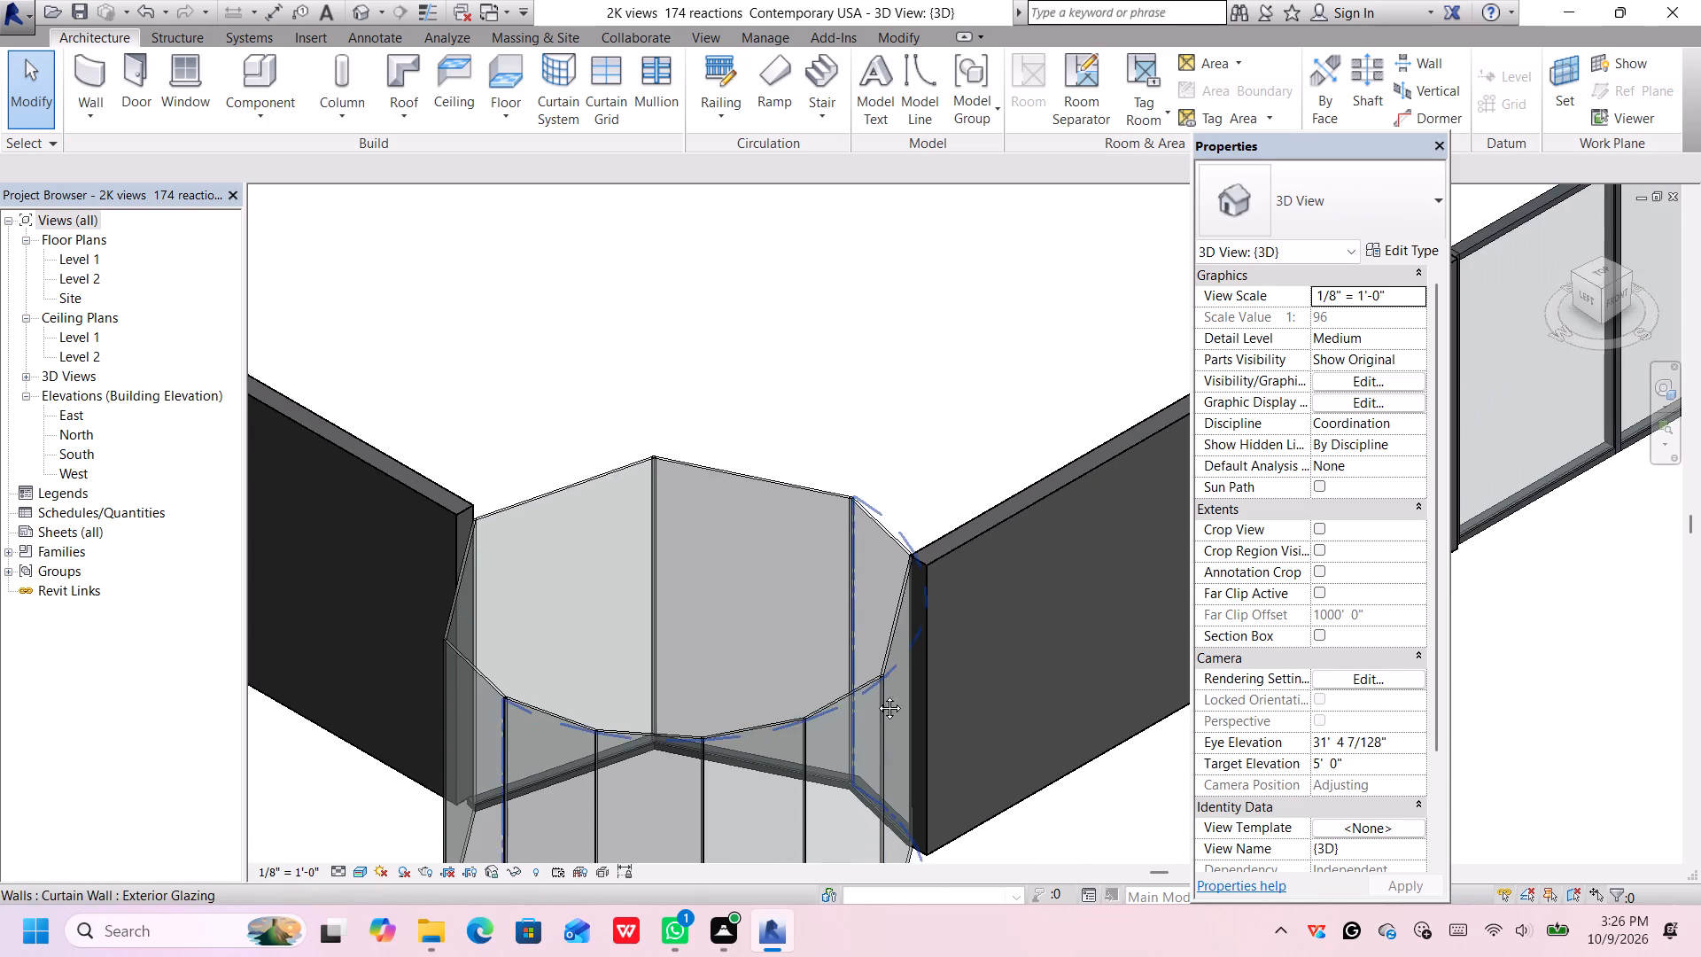
pyautogui.moveTo(876, 695); pyautogui.dragTo(837, 489, button='middle')
pyautogui.scroll(8, 831, 604)
pyautogui.scroll(1, 903, 646)
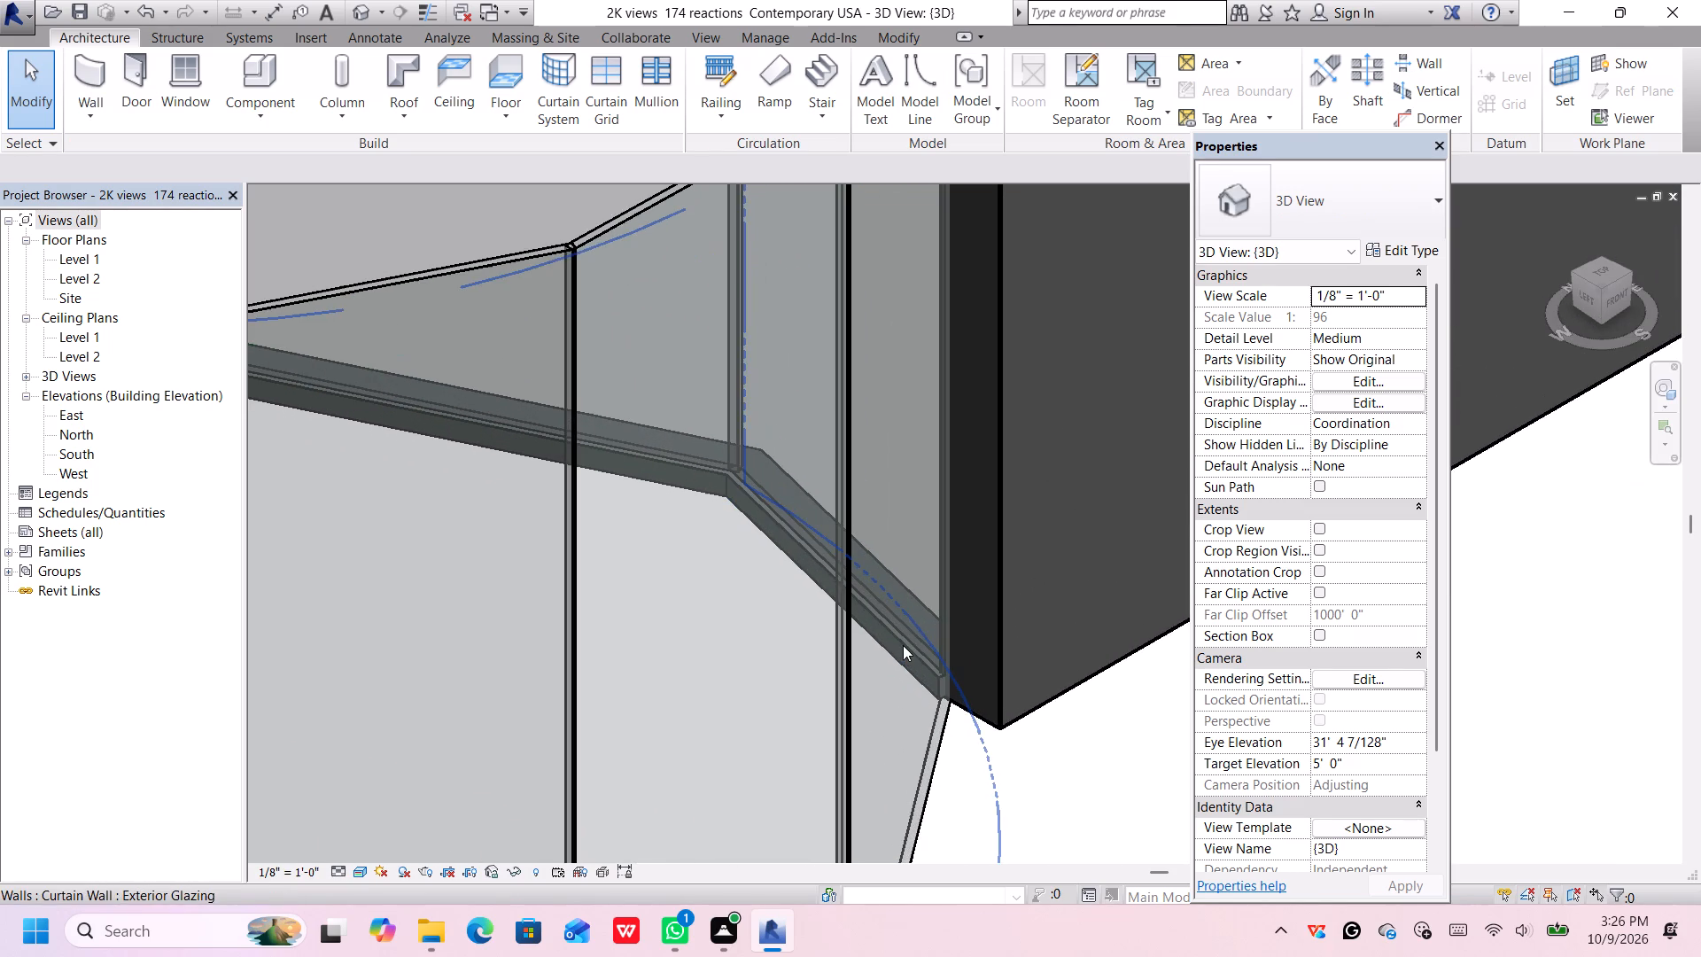
pyautogui.click(892, 649)
pyautogui.press('Delete')
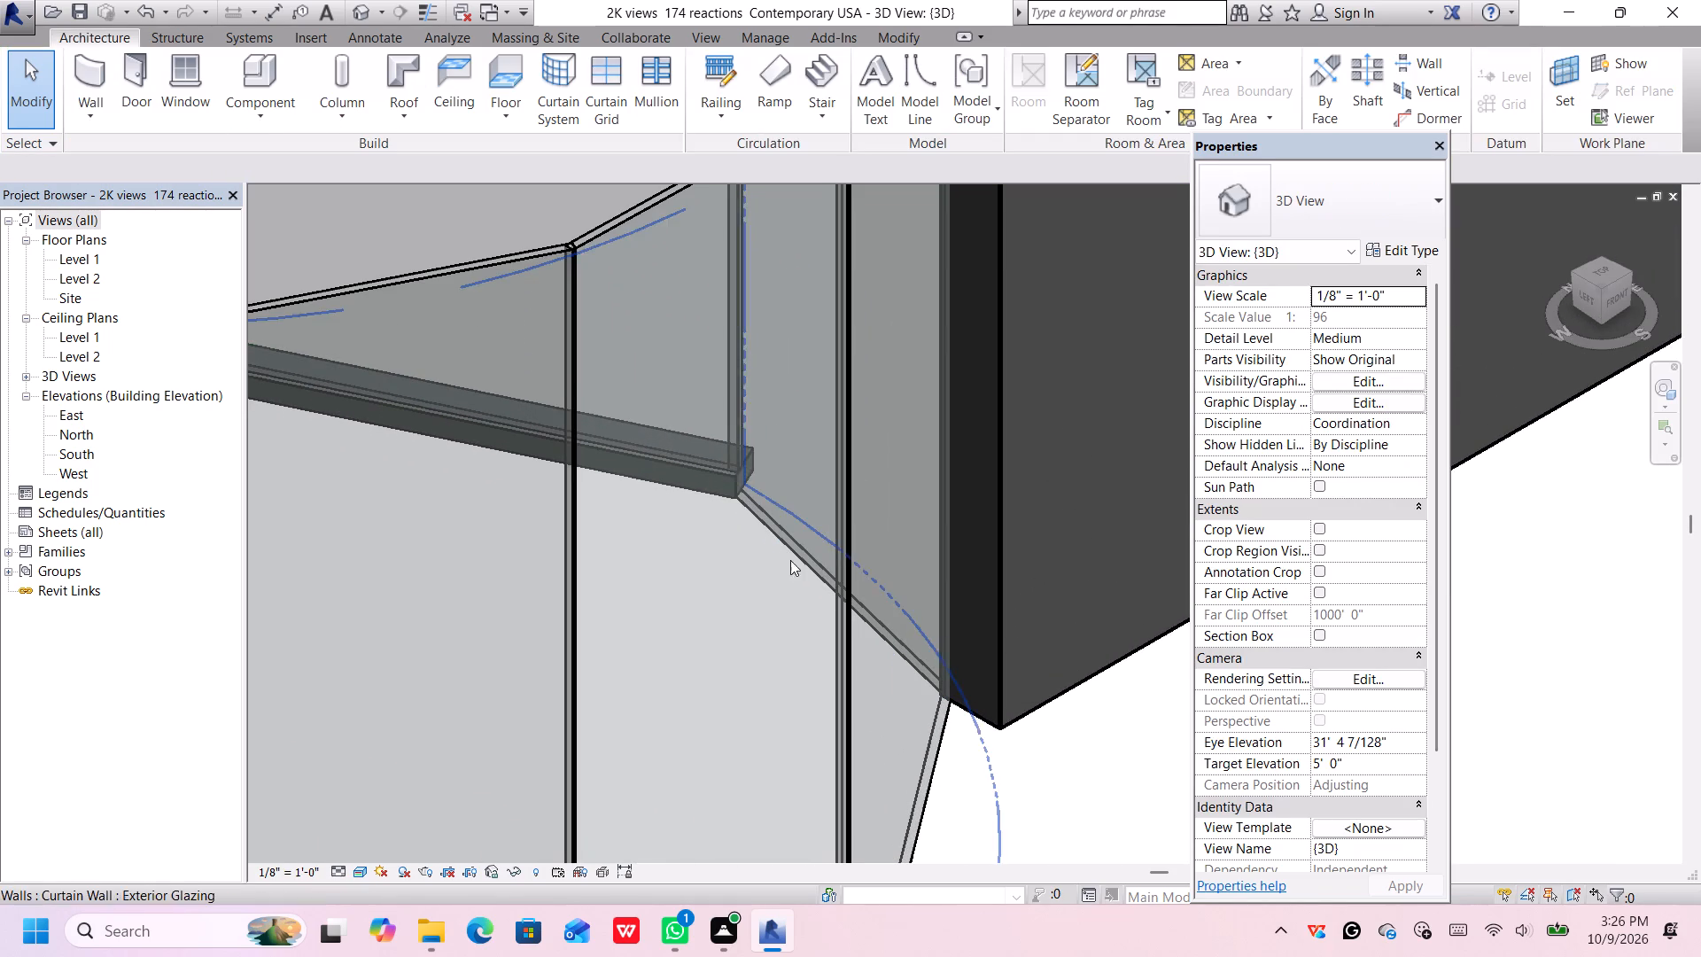
pyautogui.click(715, 474)
pyautogui.press('Delete')
# Delete the bottom 2.5" x 5" rectangular mullion under the rear Curtain Wall 1 panel that adjoins the west wall.
pyautogui.scroll(-2, 692, 484)
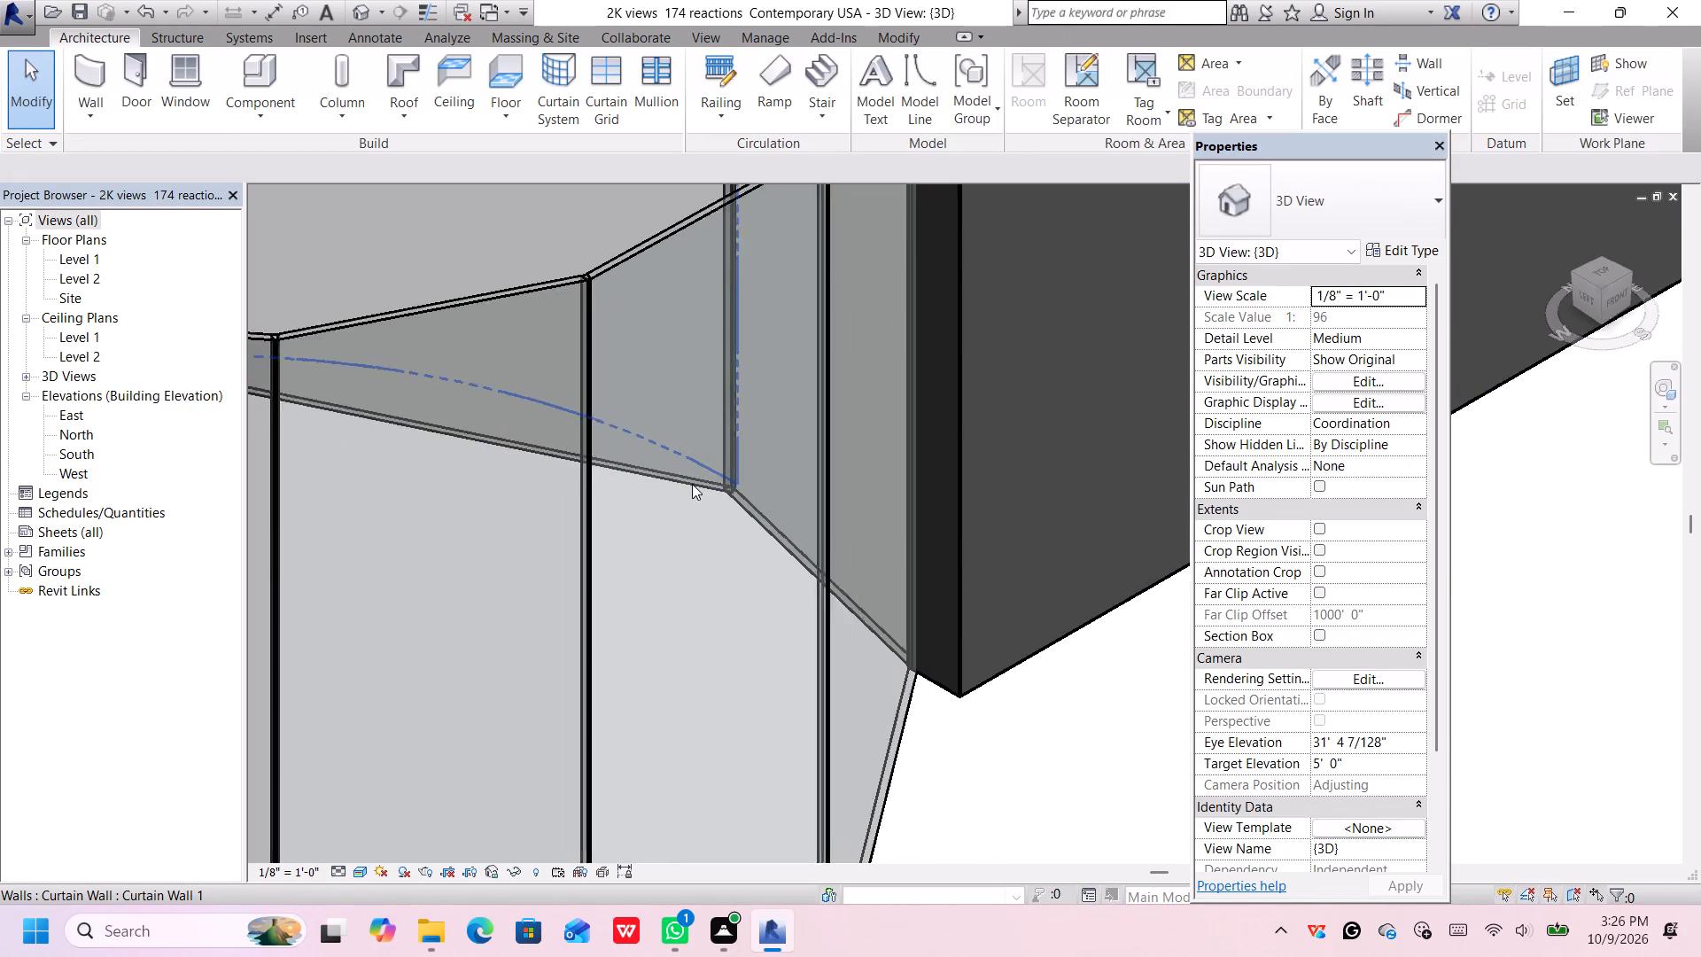
pyautogui.scroll(-6, 692, 484)
pyautogui.scroll(5, 404, 450)
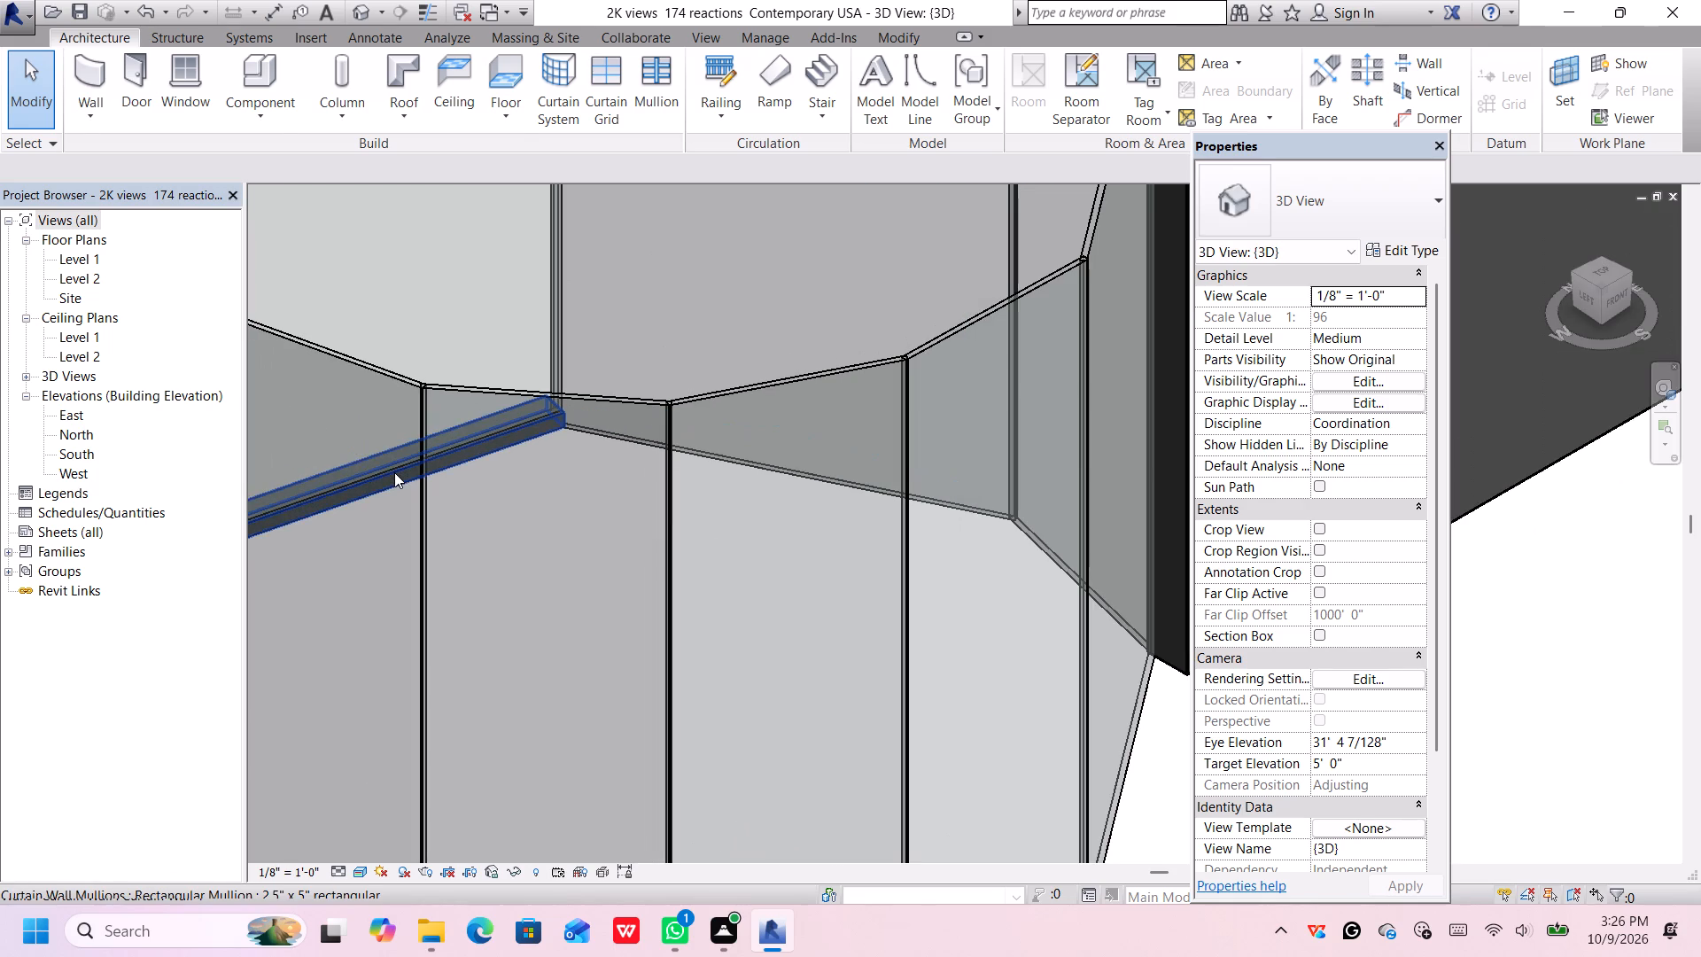
pyautogui.click(394, 472)
pyautogui.press('Delete')
# Place a horizontal curtain grid line across the Exterior Glazing half, 6'-8" above its base and 3'-4" below its top.
pyautogui.scroll(-10, 500, 425)
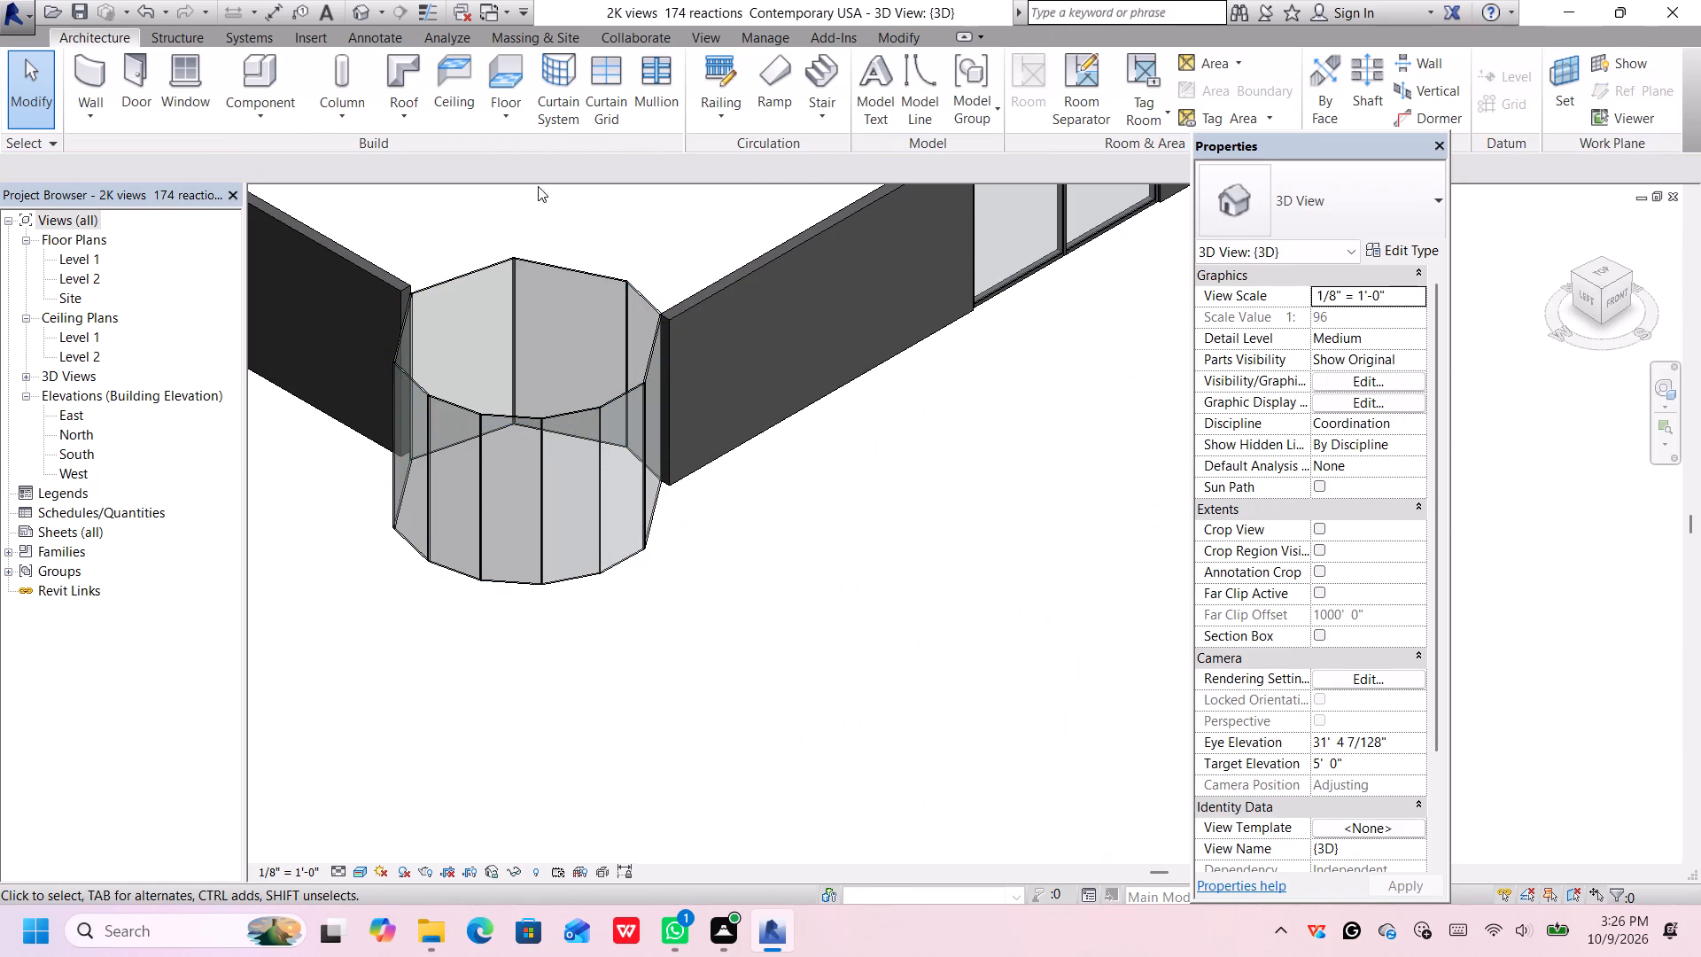
pyautogui.click(614, 72)
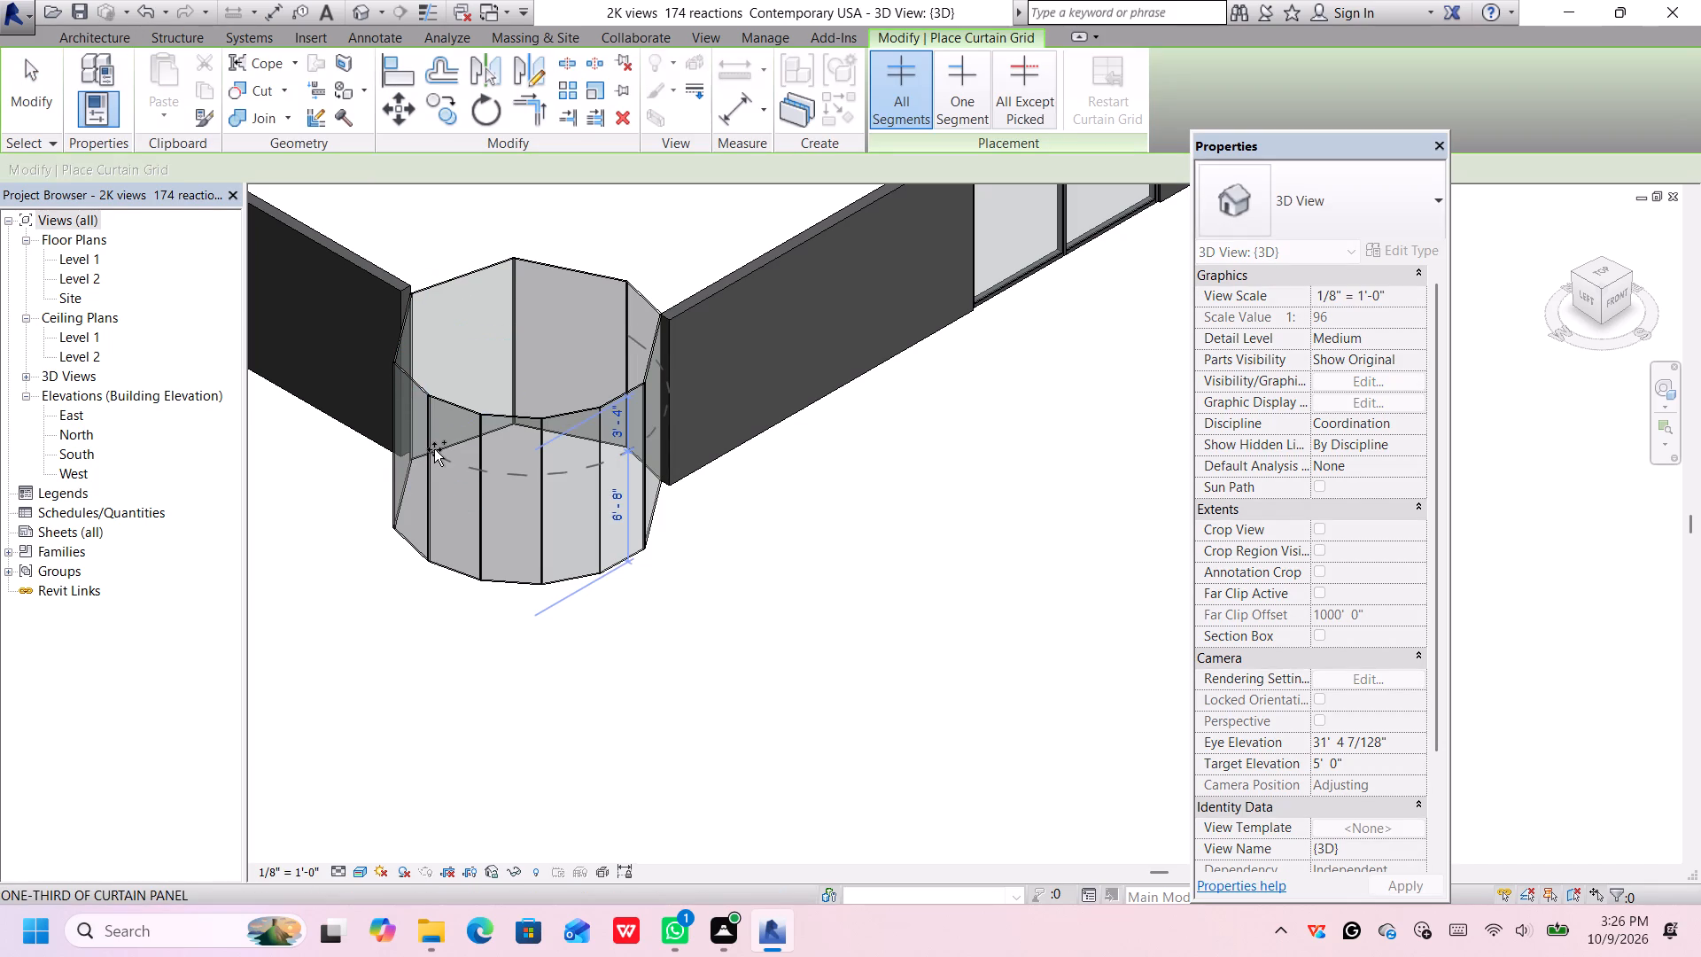
pyautogui.click(434, 449)
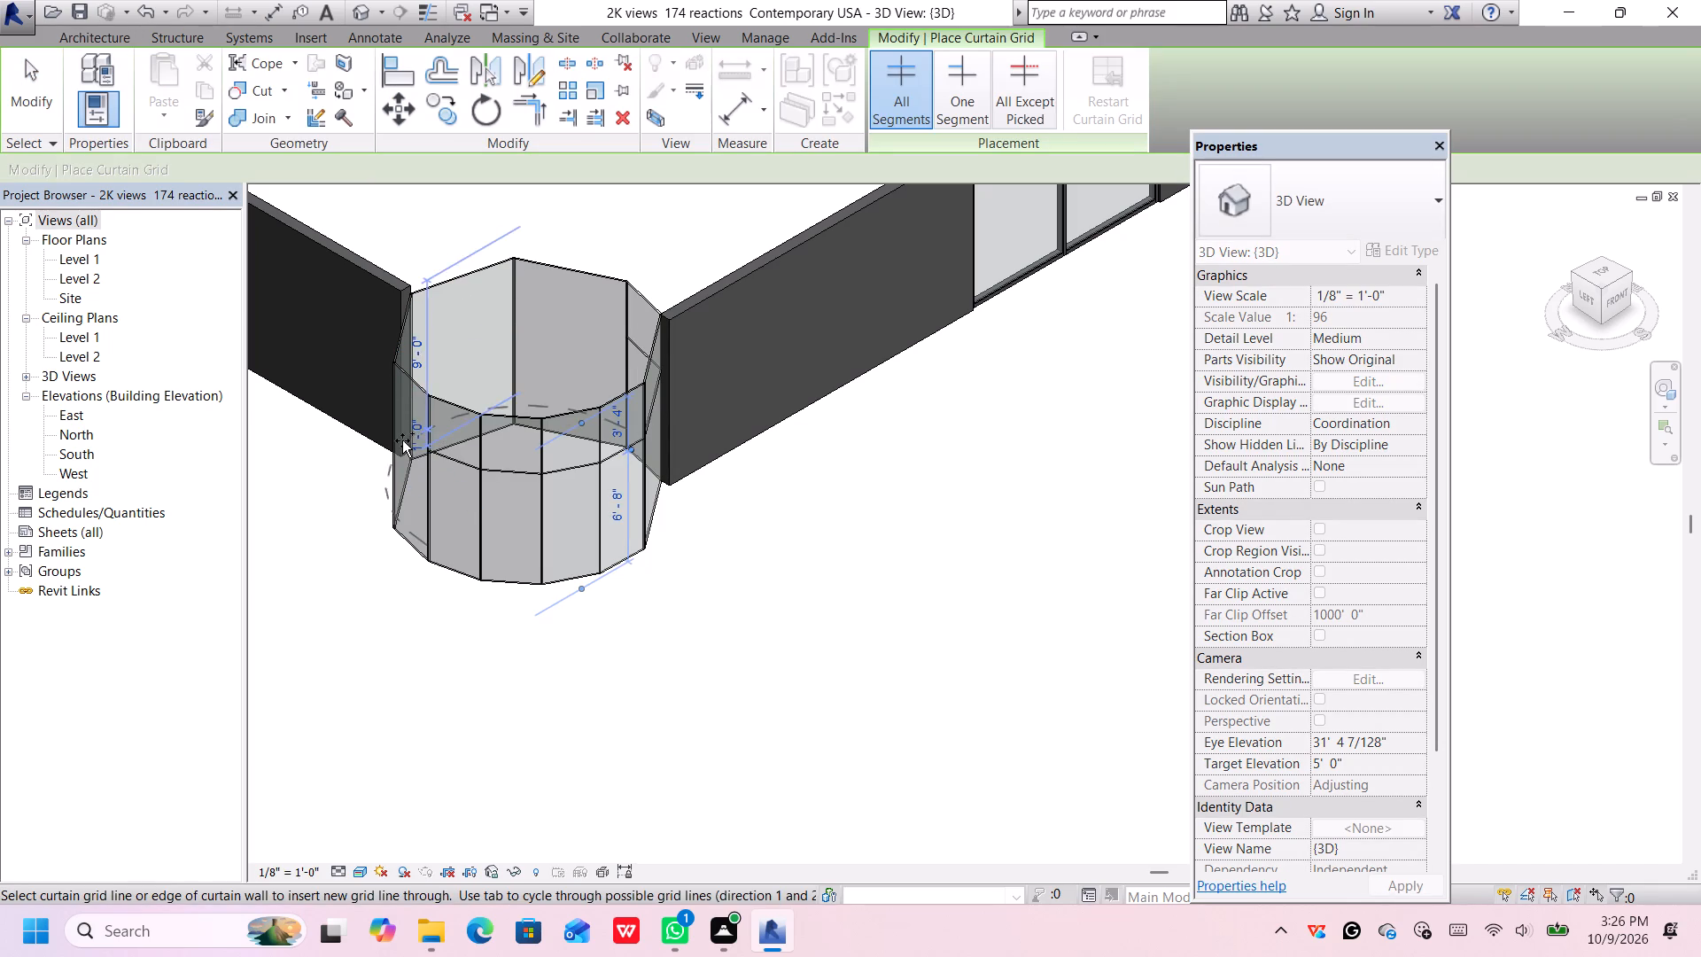
# Add vertical curtain grid lines, 25.377° each side, midway along the Curtain Wall 1 panels adjoining Exterior Glazing at the rear and outside the west wall.
pyautogui.keyDown('shift'); pyautogui.moveTo(401, 440); pyautogui.dragTo(443, 463, button='middle'); pyautogui.keyUp('shift')
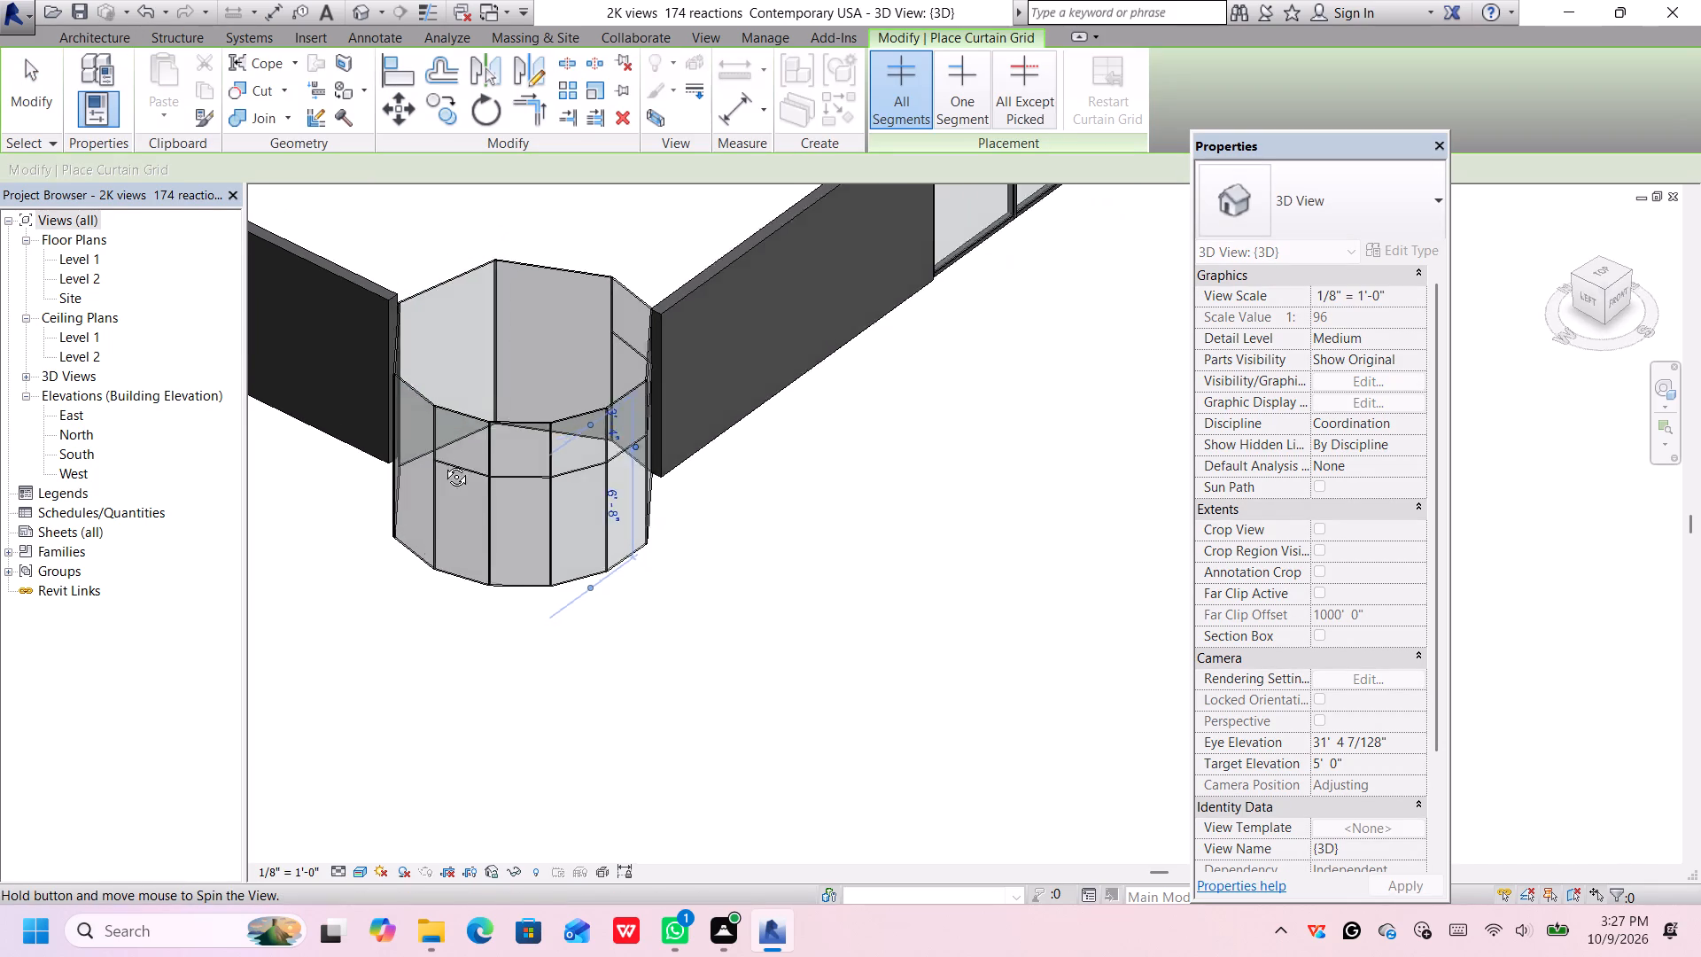
pyautogui.keyDown('shift'); pyautogui.moveTo(443, 463); pyautogui.dragTo(629, 470, button='middle'); pyautogui.keyUp('shift')
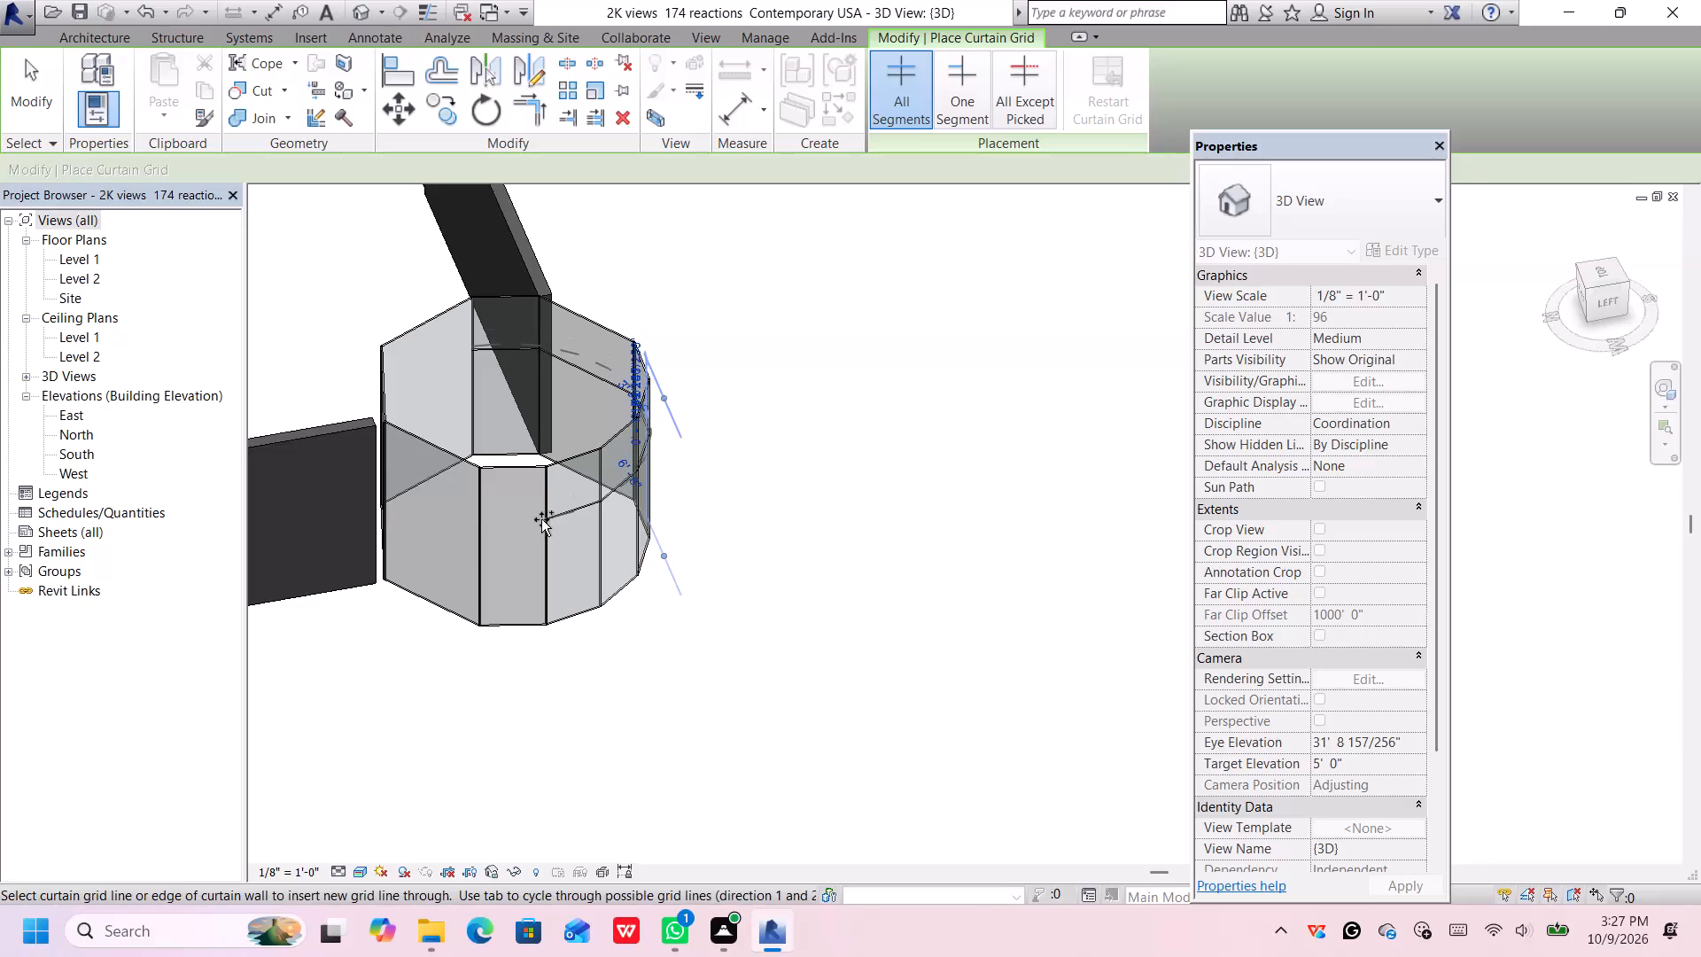
pyautogui.click(433, 479)
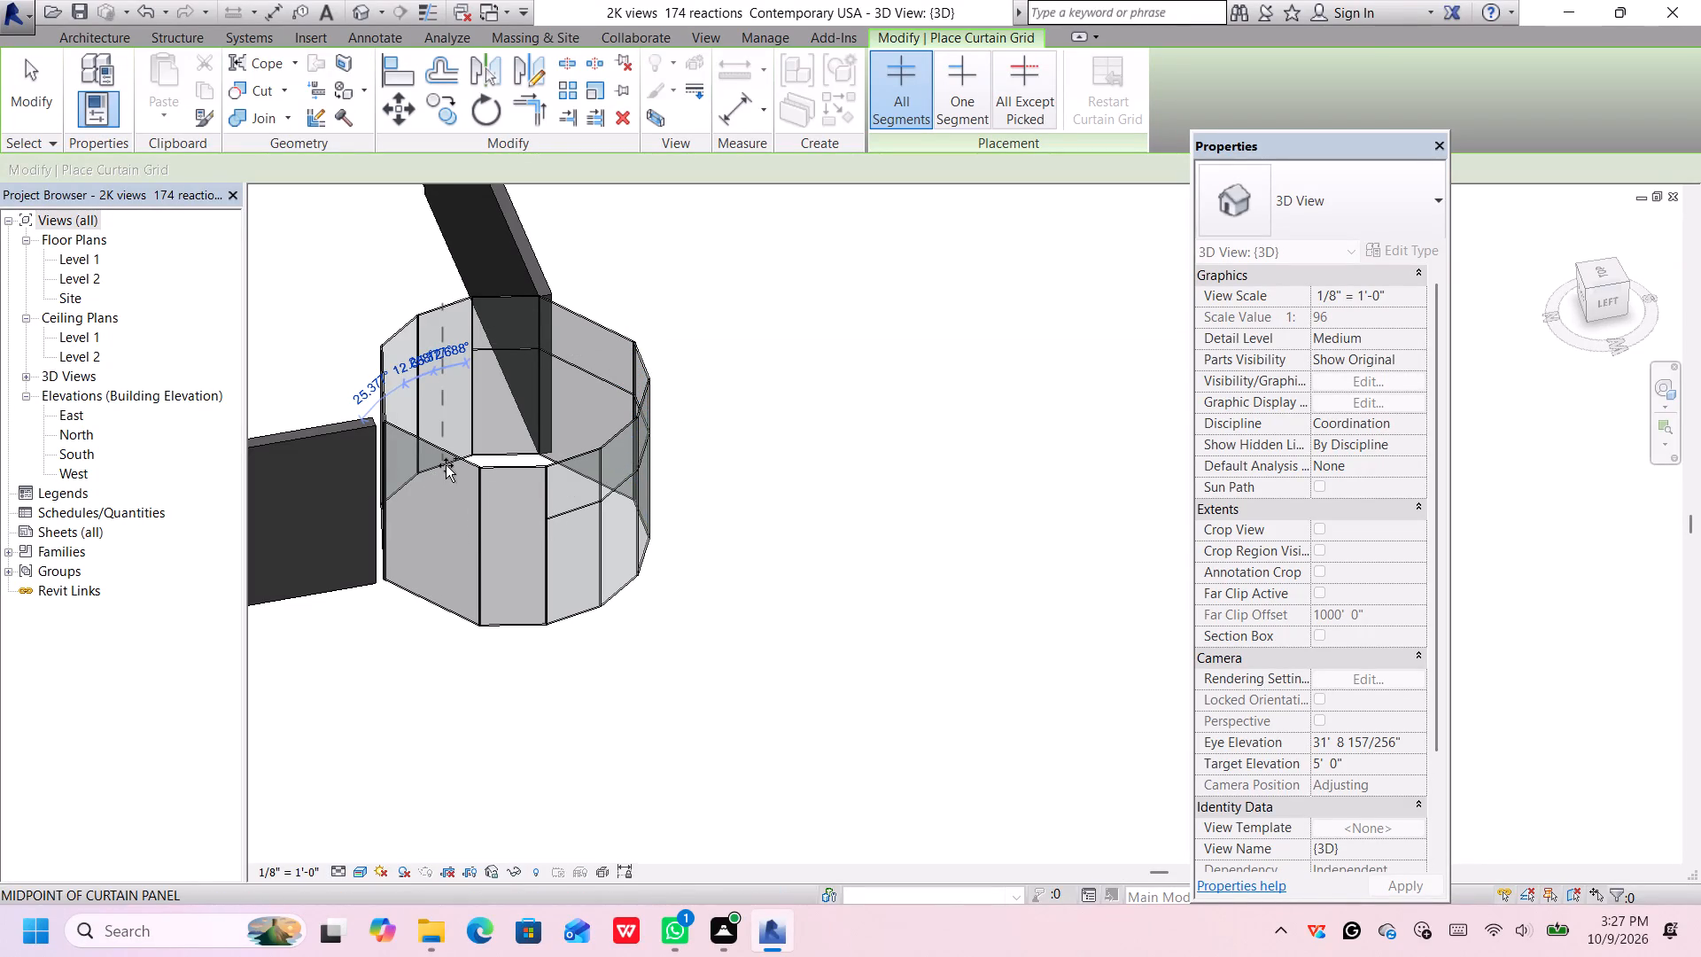
pyautogui.click(431, 602)
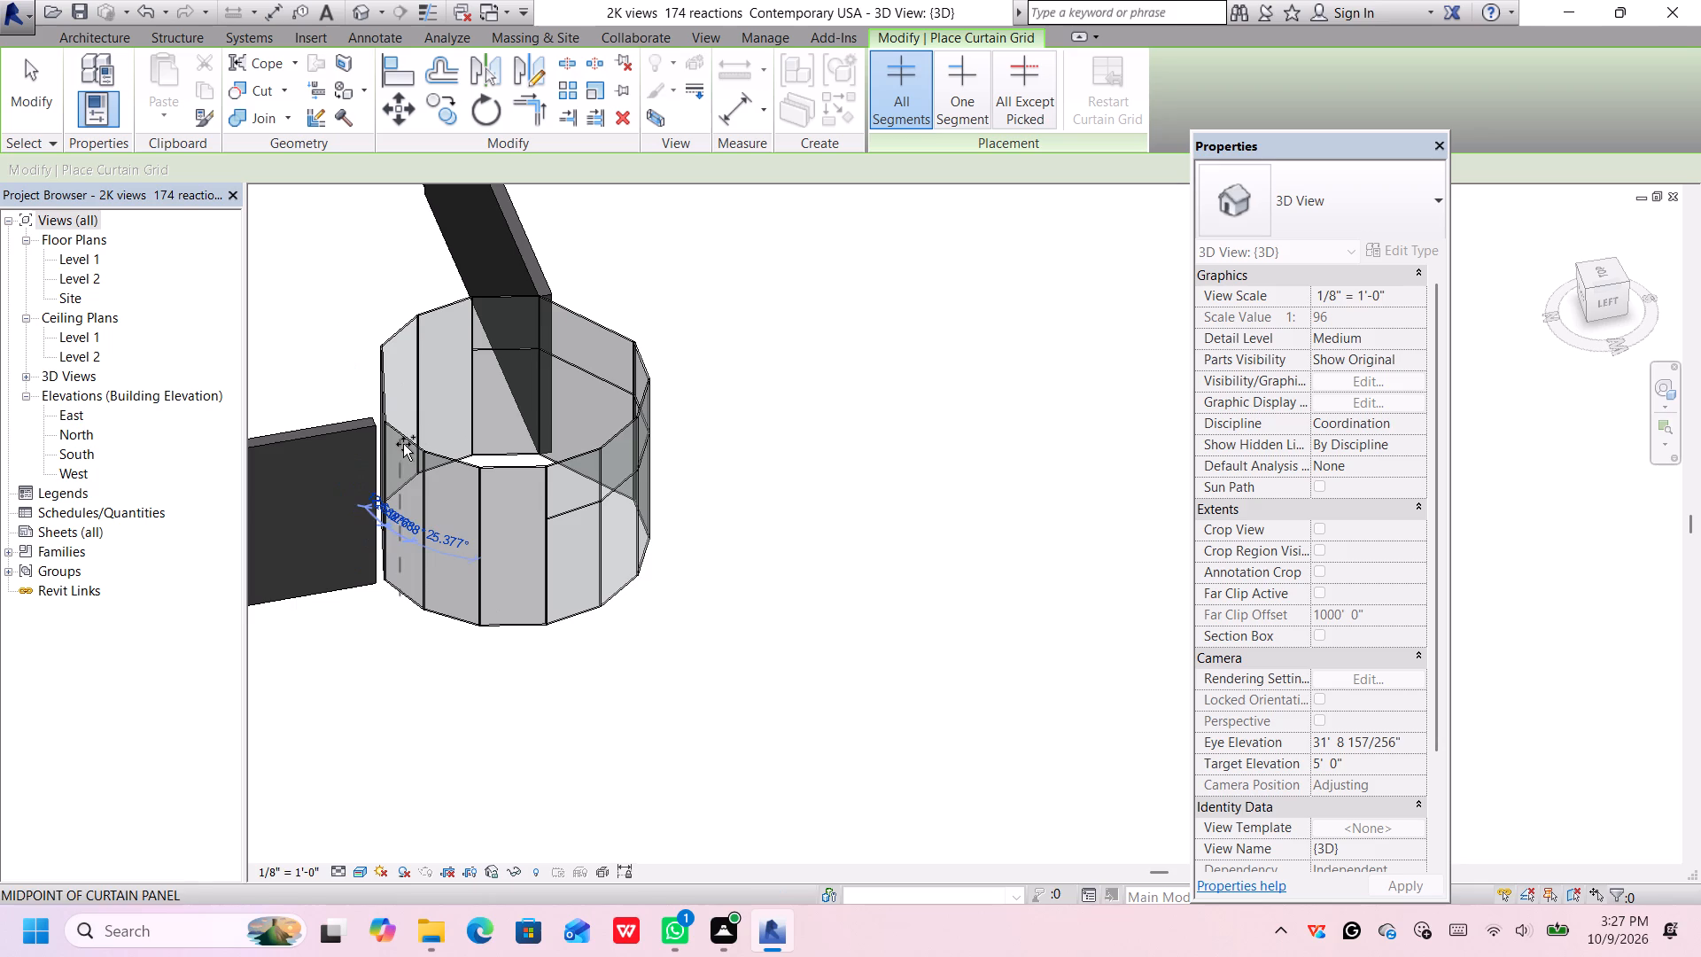
# Divide the rear Curtain Wall 1 panel adjoining the west wall into four equal 12.688° bays with vertical curtain grid lines.
pyautogui.scroll(3, 447, 416)
pyautogui.moveTo(447, 417); pyautogui.dragTo(422, 426, button='middle')
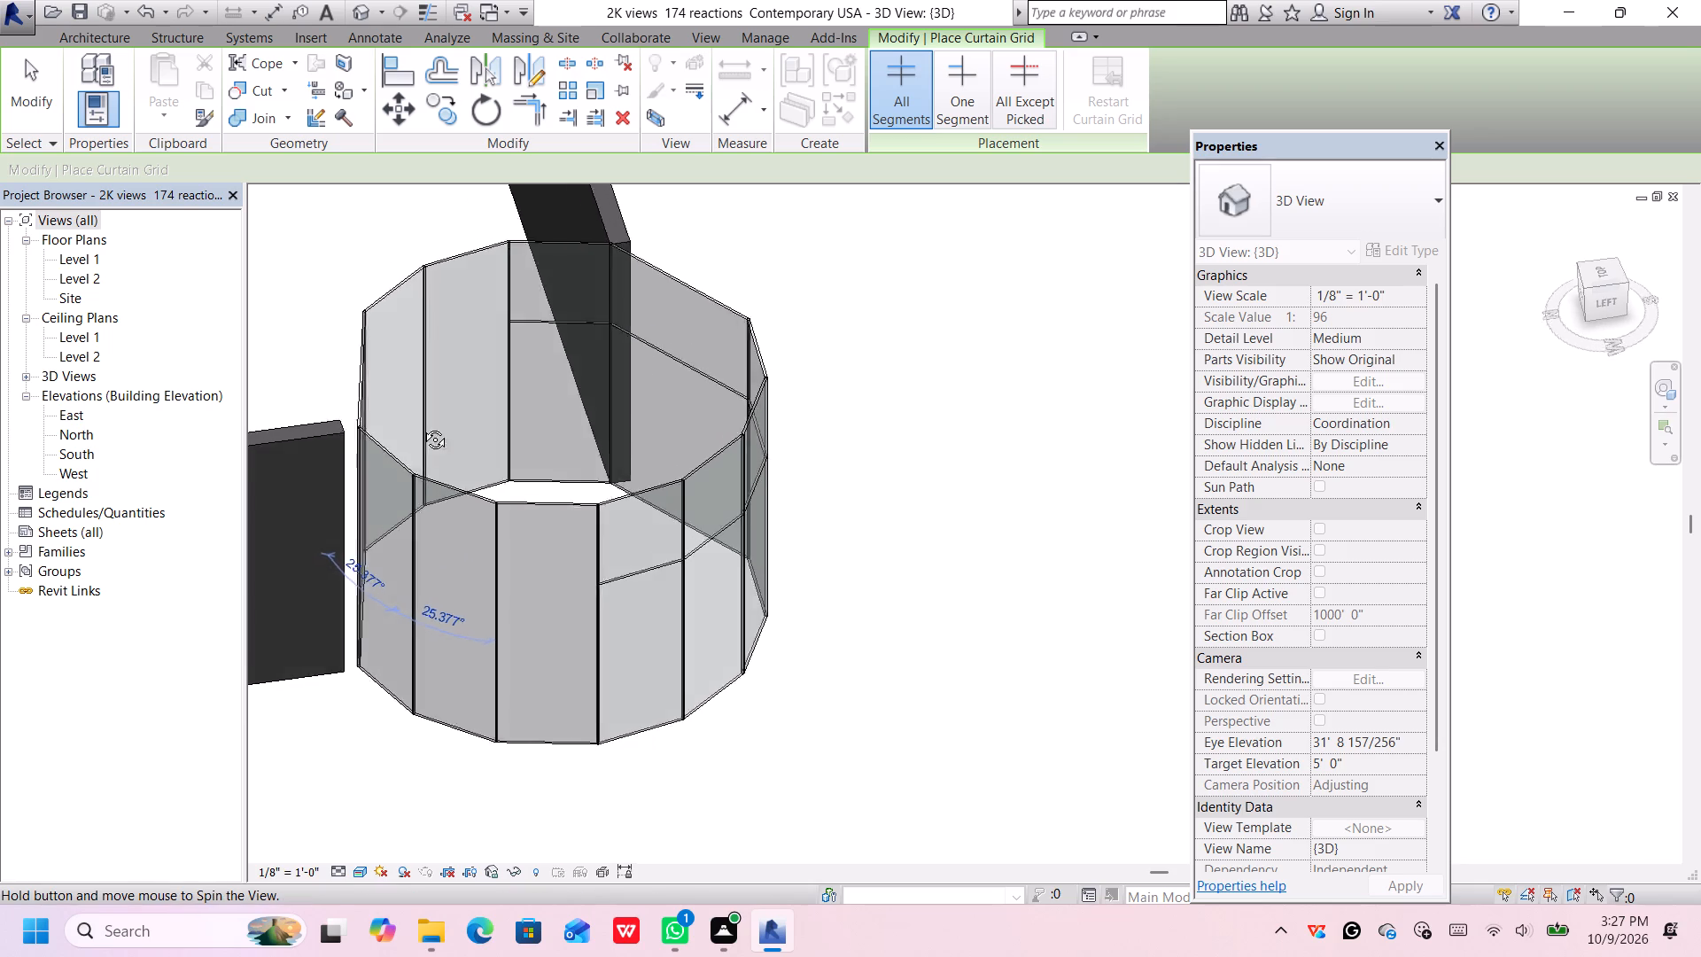
pyautogui.moveTo(422, 426); pyautogui.dragTo(89, 385, button='middle')
pyautogui.keyDown('shift'); pyautogui.scroll(2, 91, 385); pyautogui.keyUp('shift')
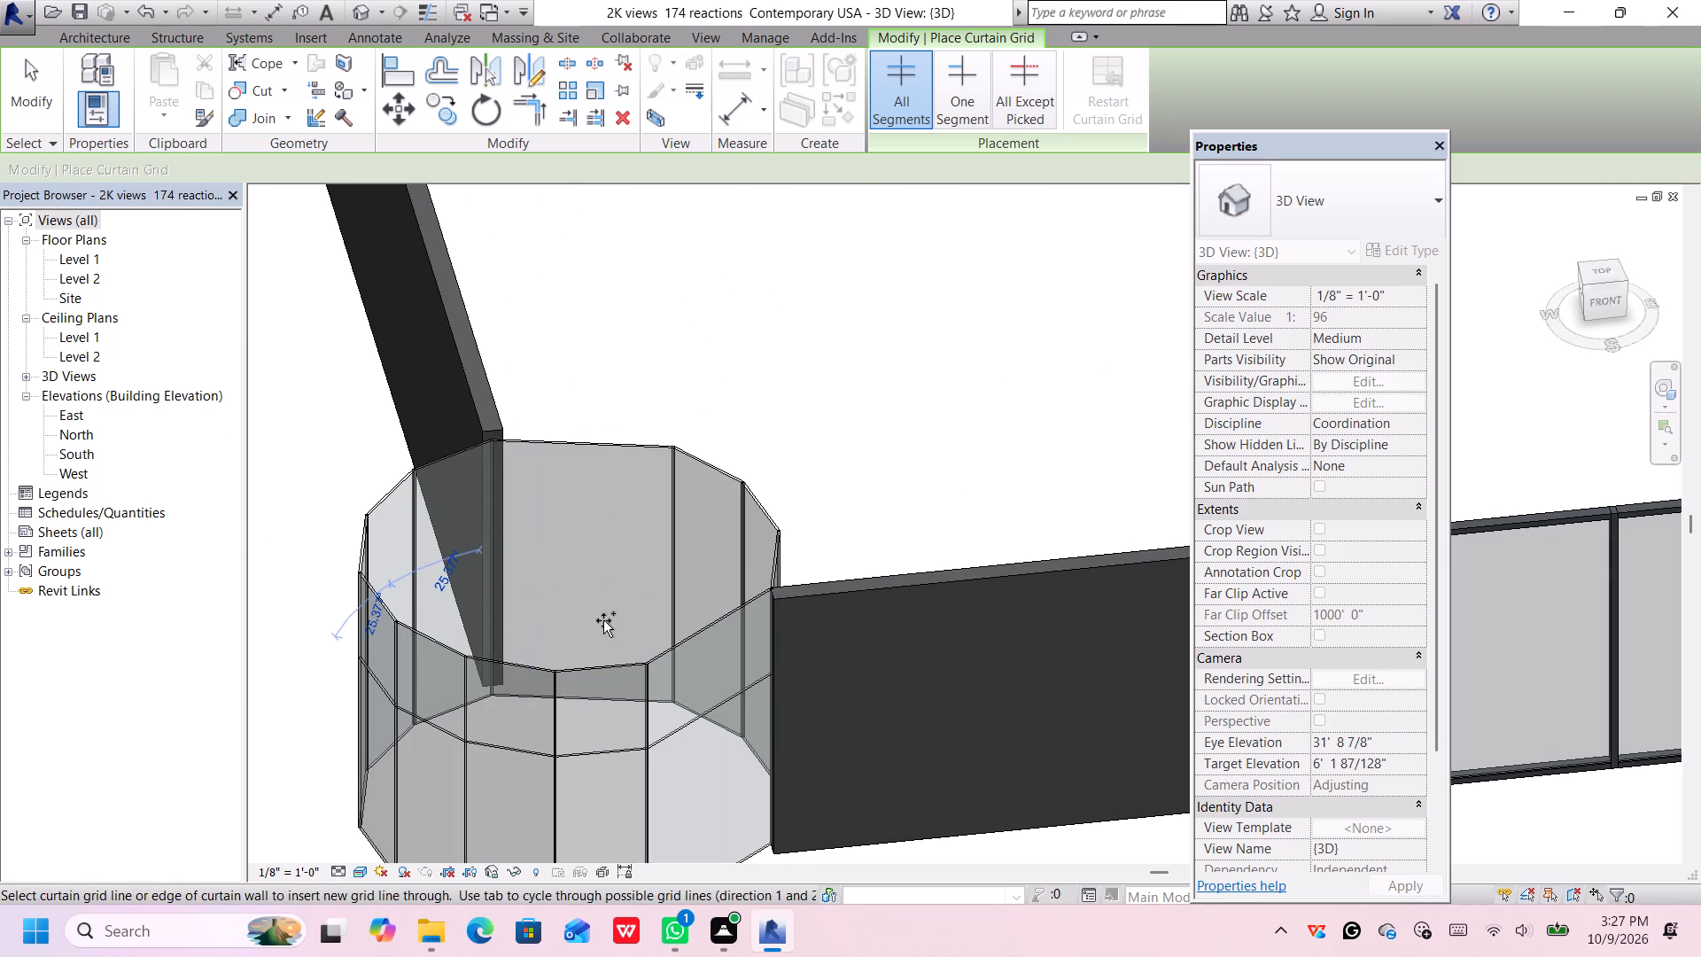
pyautogui.scroll(5, 564, 642)
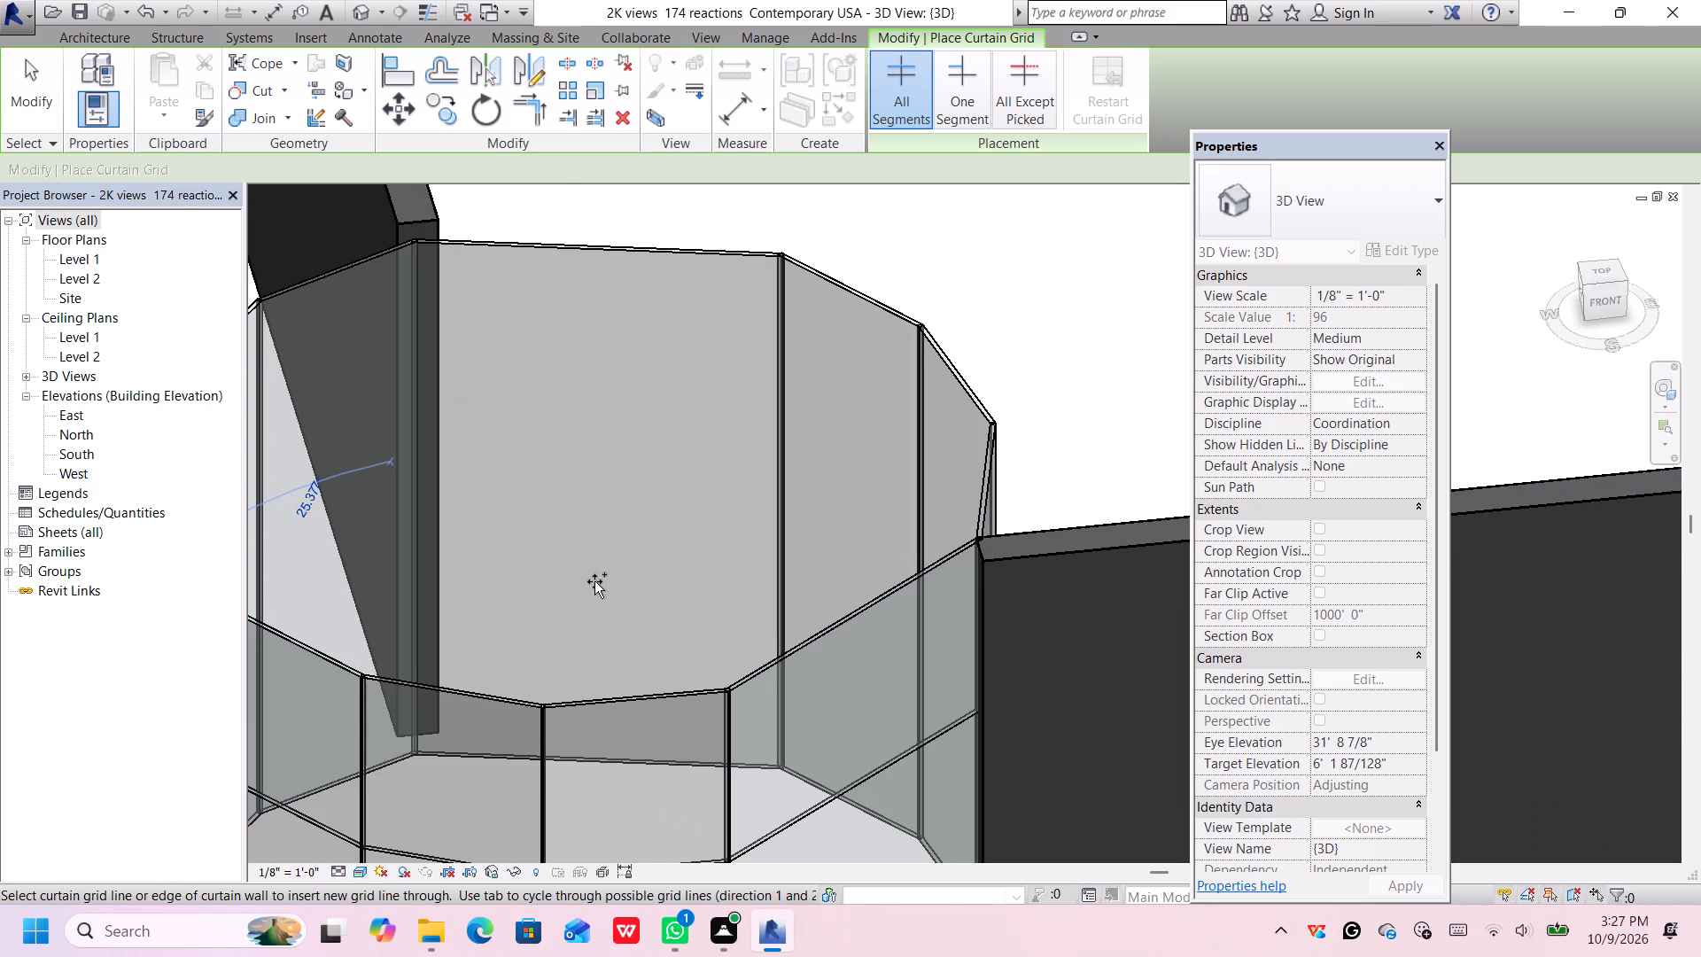
pyautogui.moveTo(594, 581); pyautogui.dragTo(603, 752, button='middle')
pyautogui.keyDown('shift'); pyautogui.middleClick(603, 752); pyautogui.keyUp('shift')
pyautogui.keyDown('shift'); pyautogui.scroll(1, 603, 749); pyautogui.keyUp('shift')
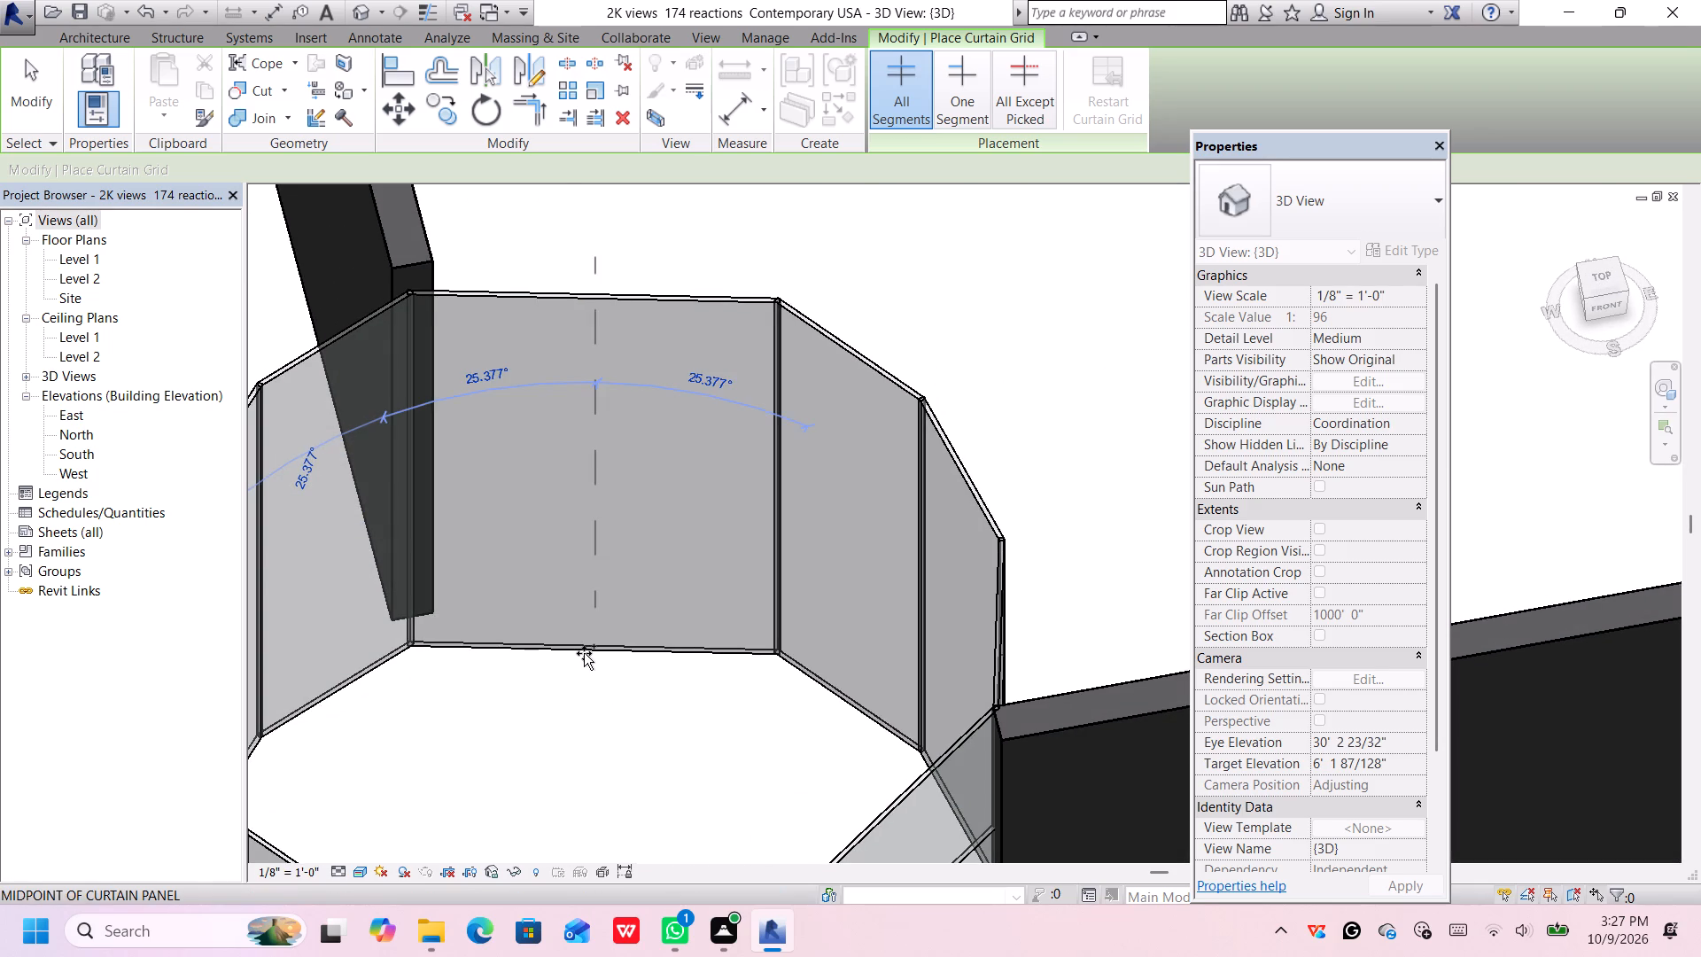
pyautogui.click(582, 653)
pyautogui.click(509, 616)
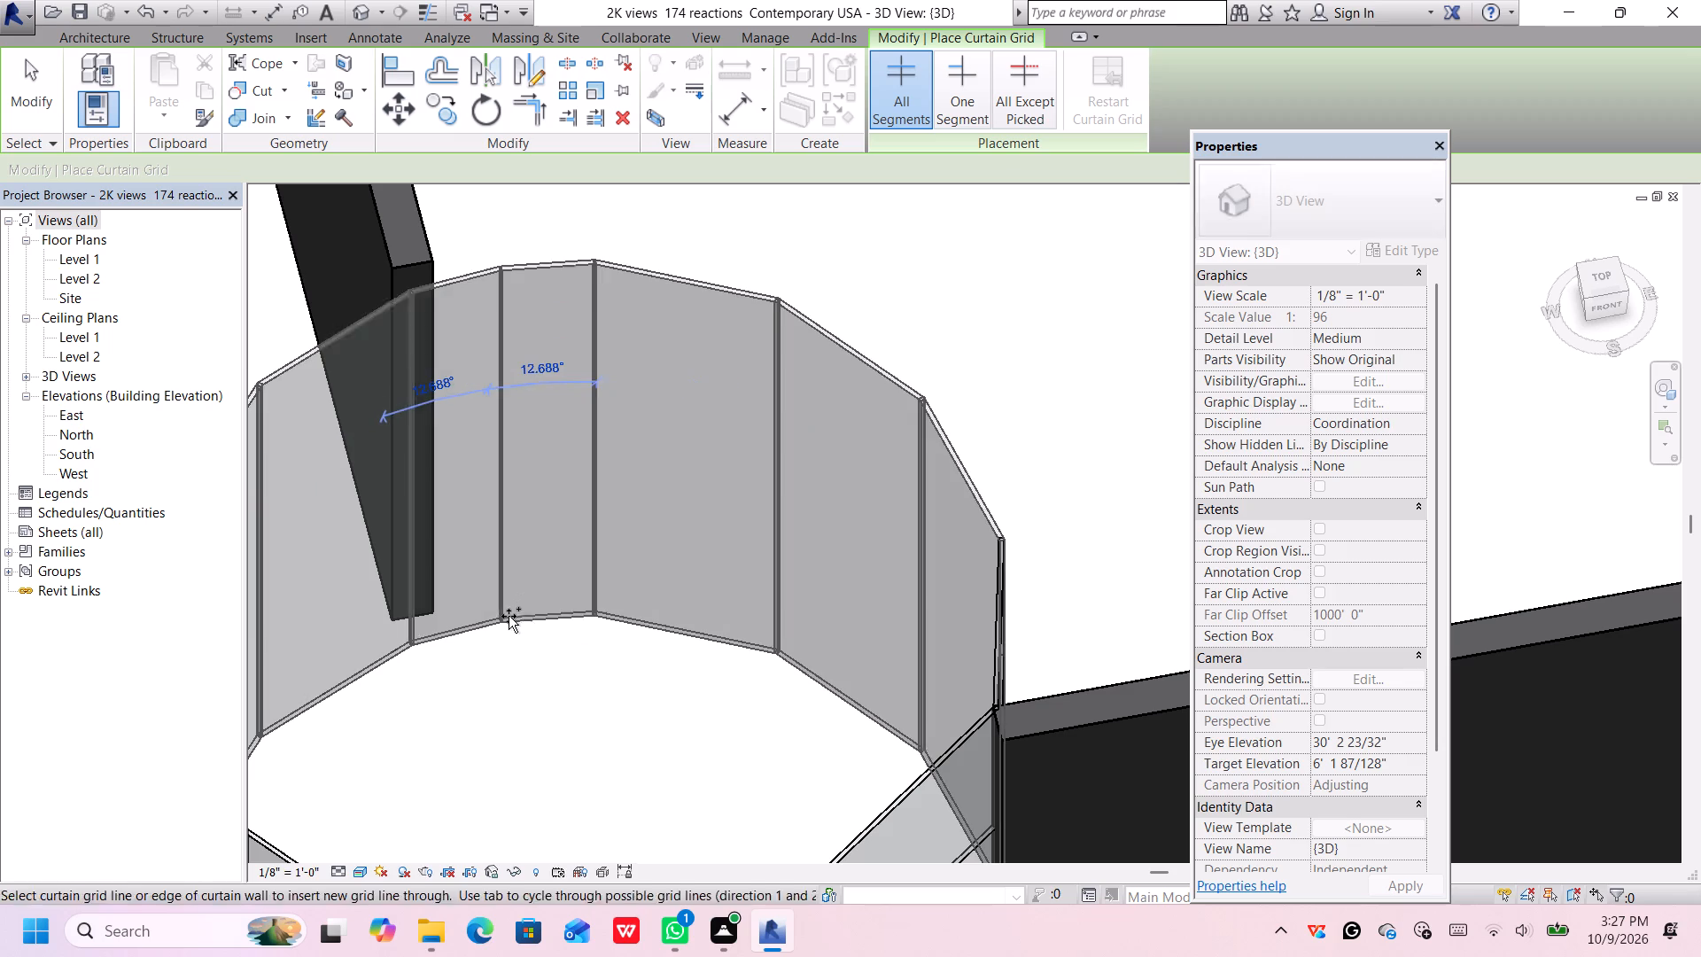
pyautogui.click(672, 635)
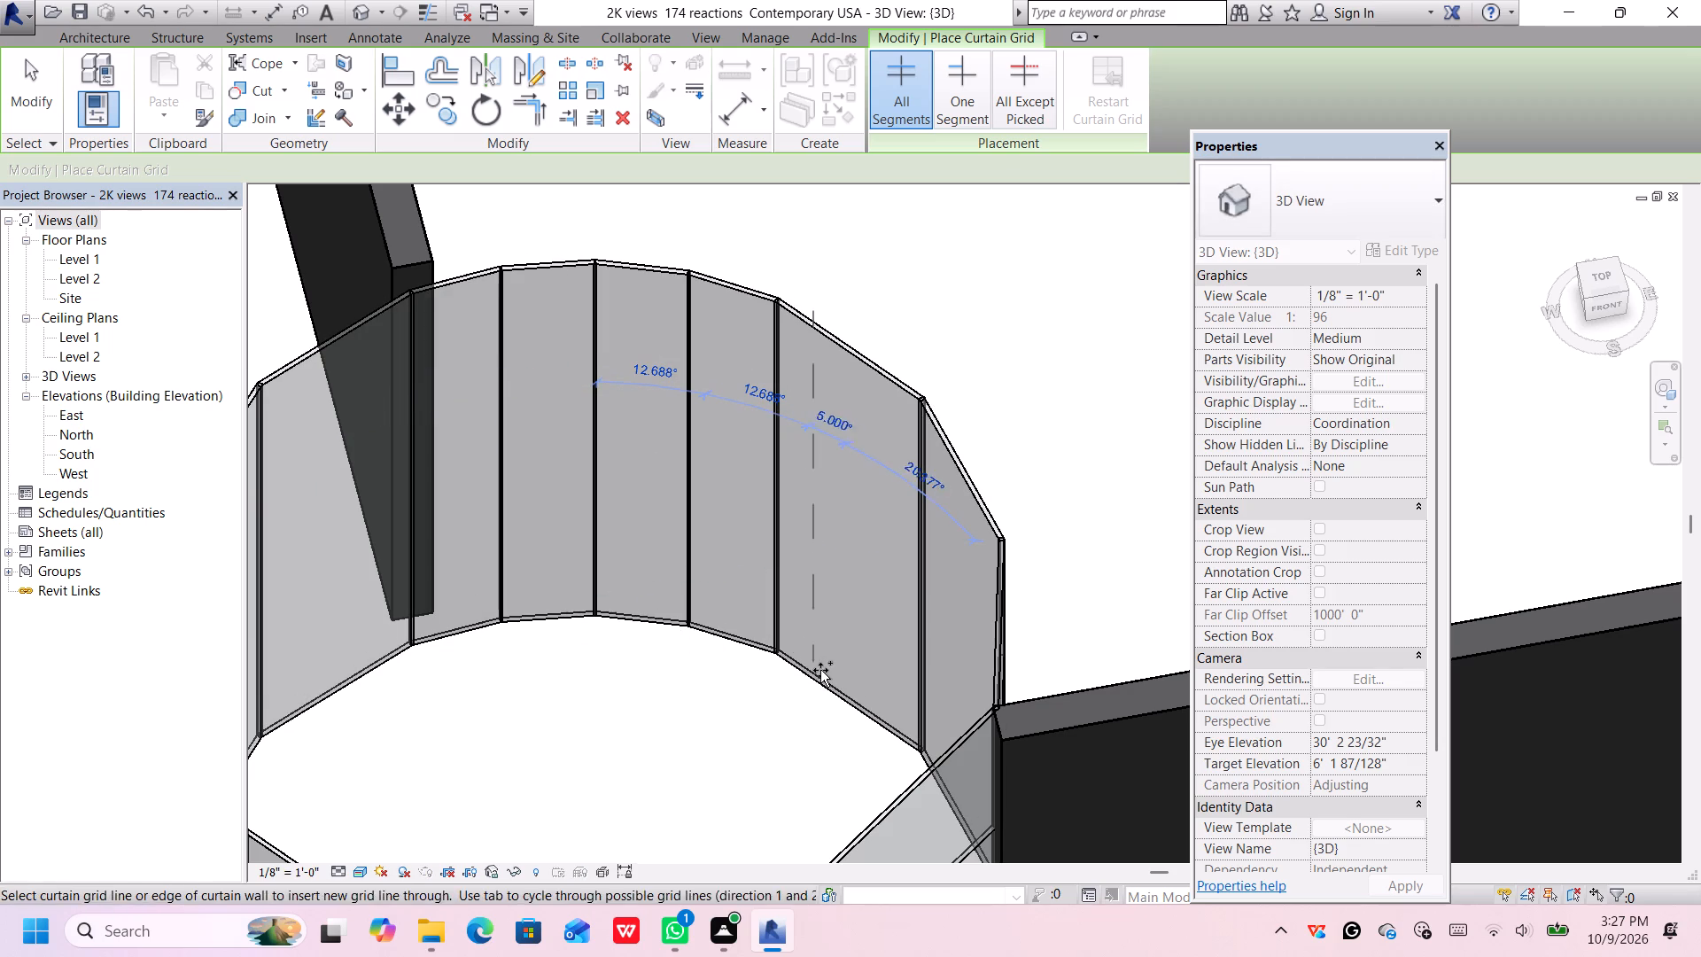
# Subdivide the next rear Curtain Wall 1 half-panel with vertical grid lines at 8.459° and 5.639° further, and bisect the half-panel beyond it.
pyautogui.click(841, 688)
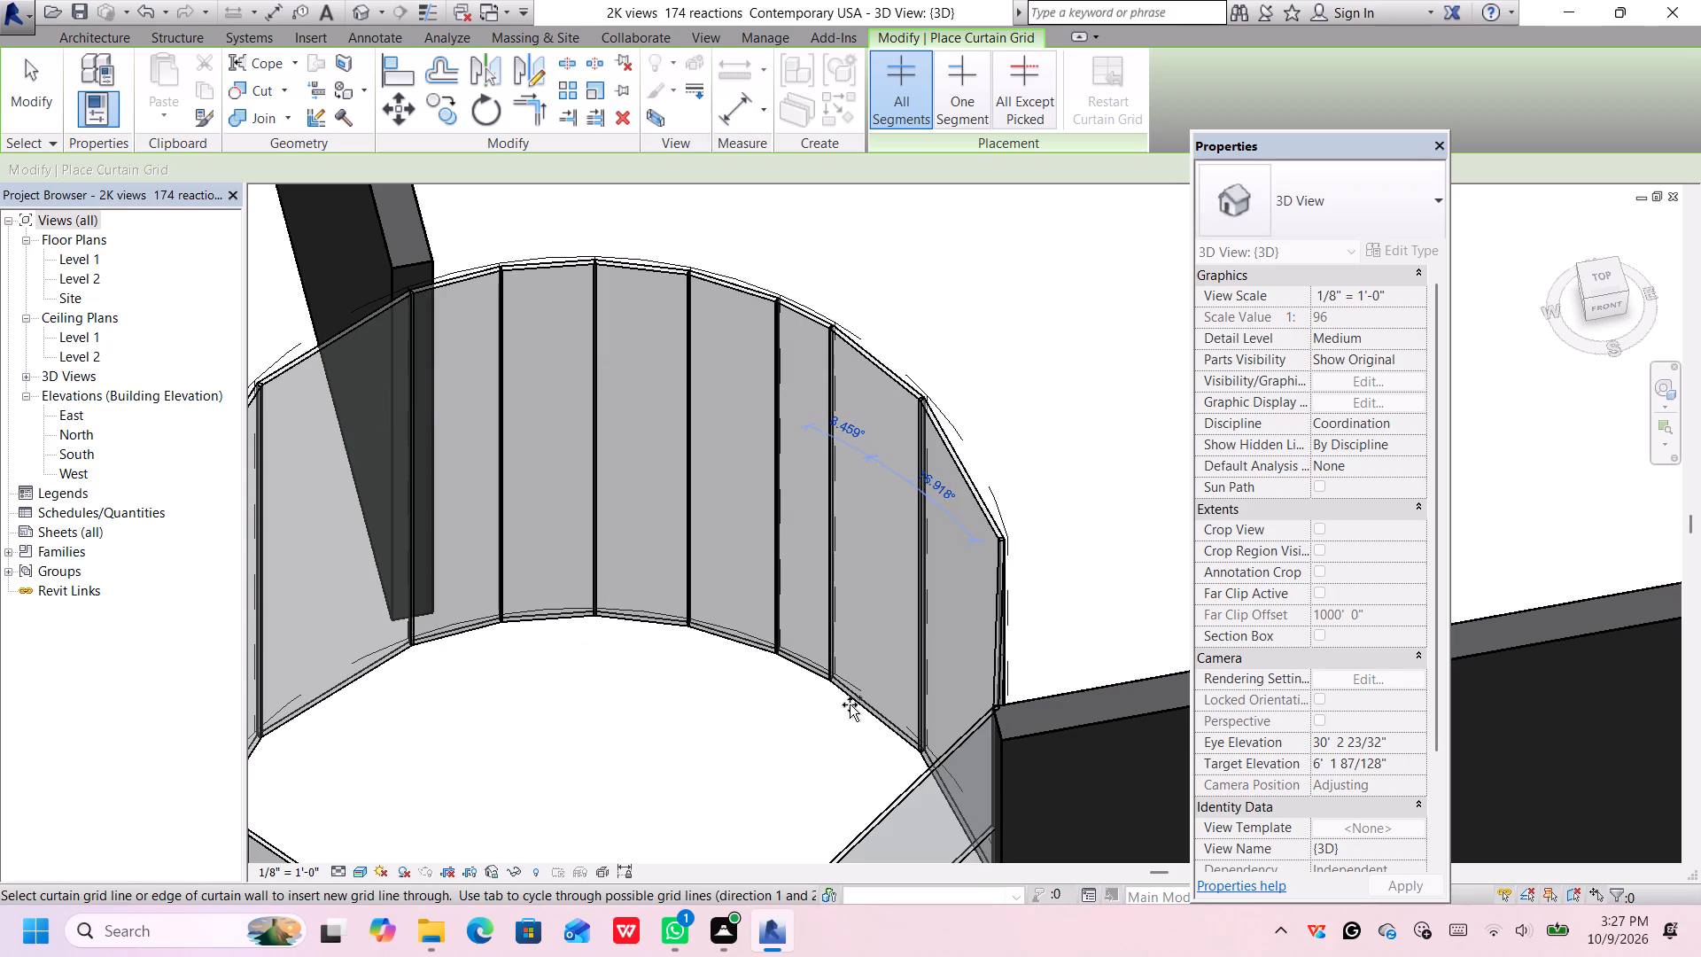
pyautogui.scroll(1, 863, 699)
pyautogui.click(865, 699)
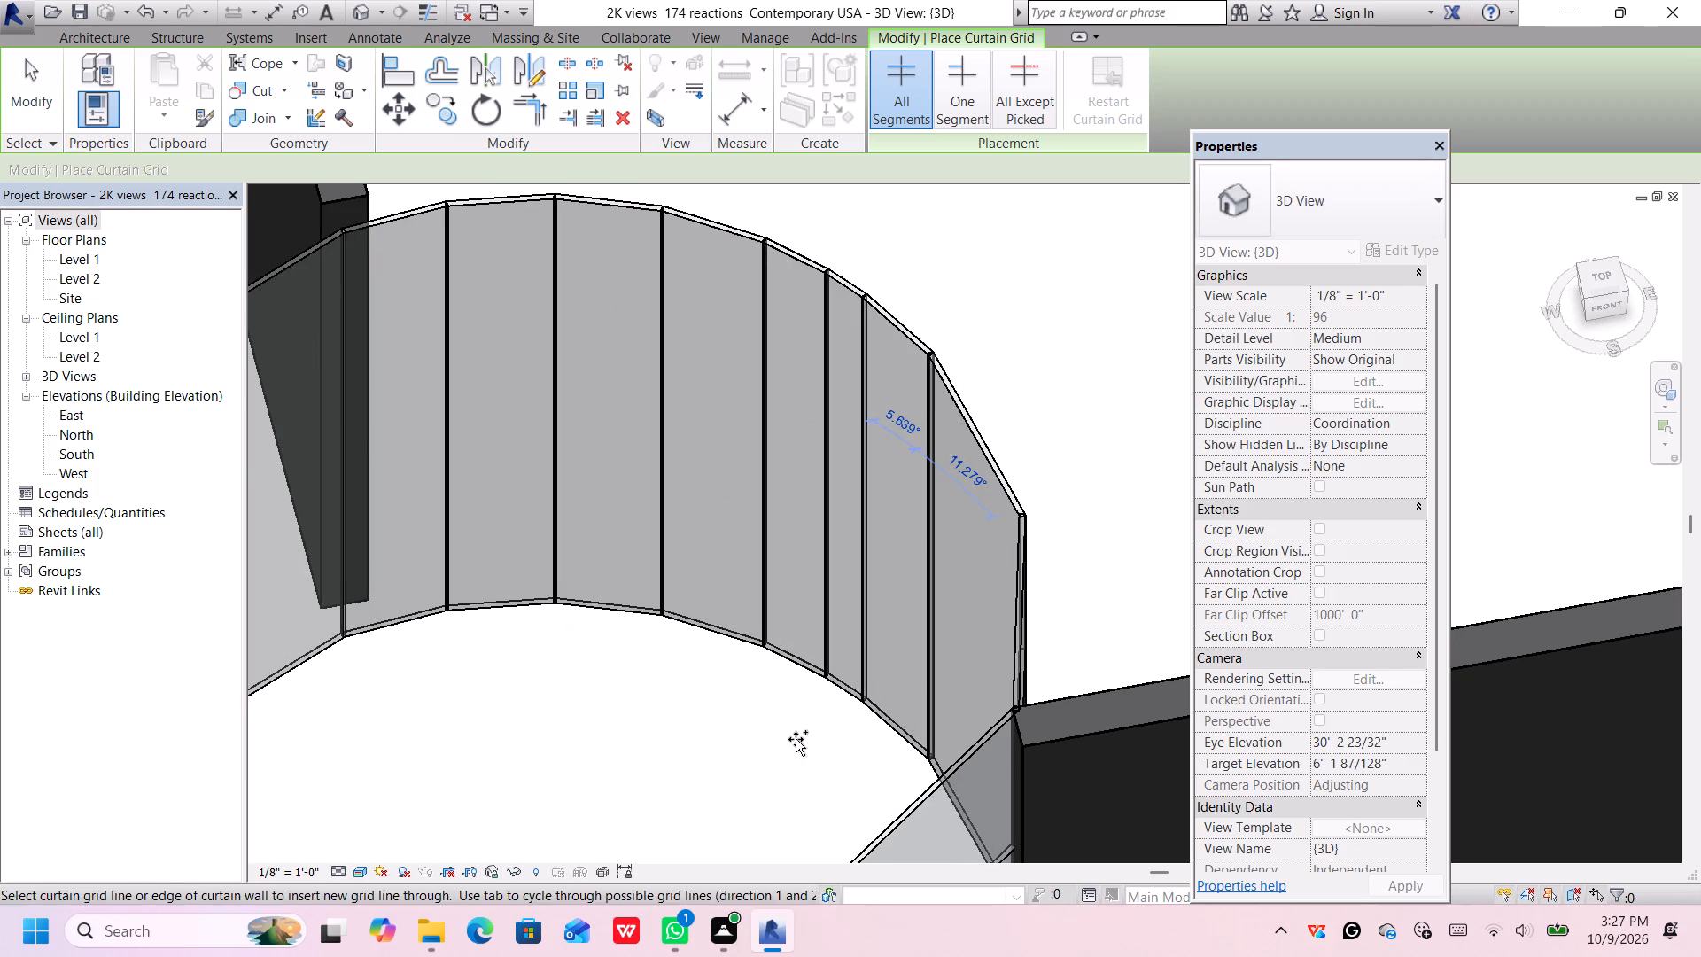
pyautogui.moveTo(775, 749); pyautogui.dragTo(1039, 735, button='middle')
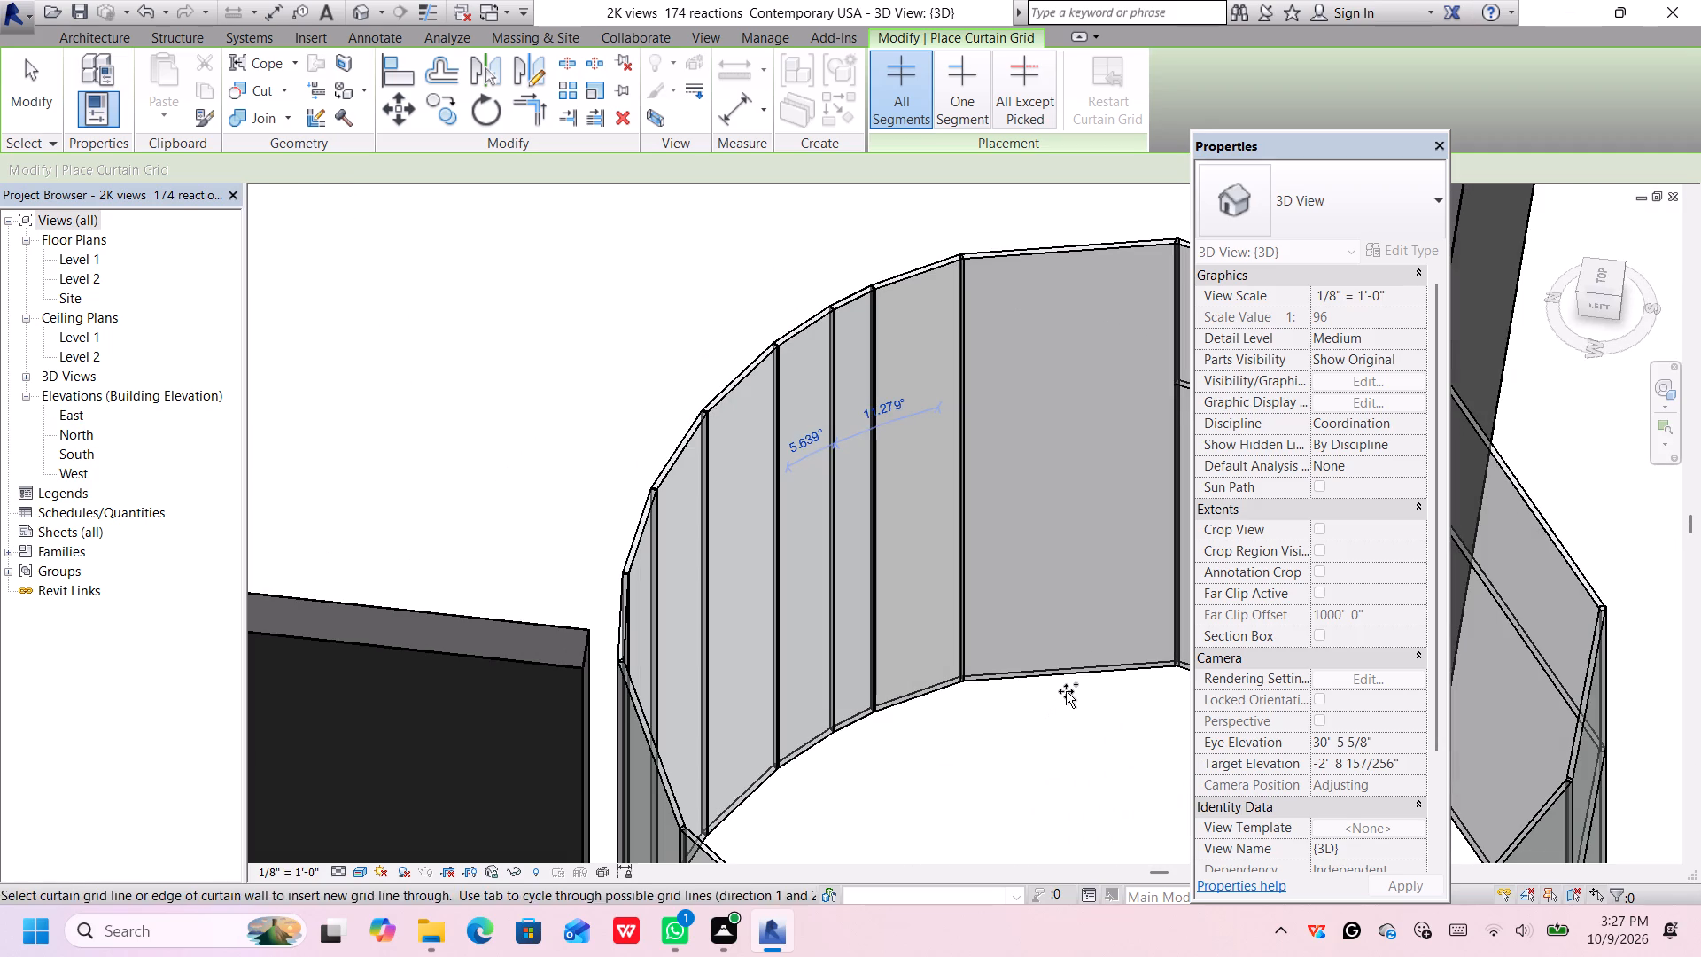
pyautogui.click(1061, 681)
# Add a vertical curtain grid line at the midpoint of the rear Exterior Glazing panel beside the south wall.
pyautogui.moveTo(1059, 684); pyautogui.dragTo(454, 440, button='middle')
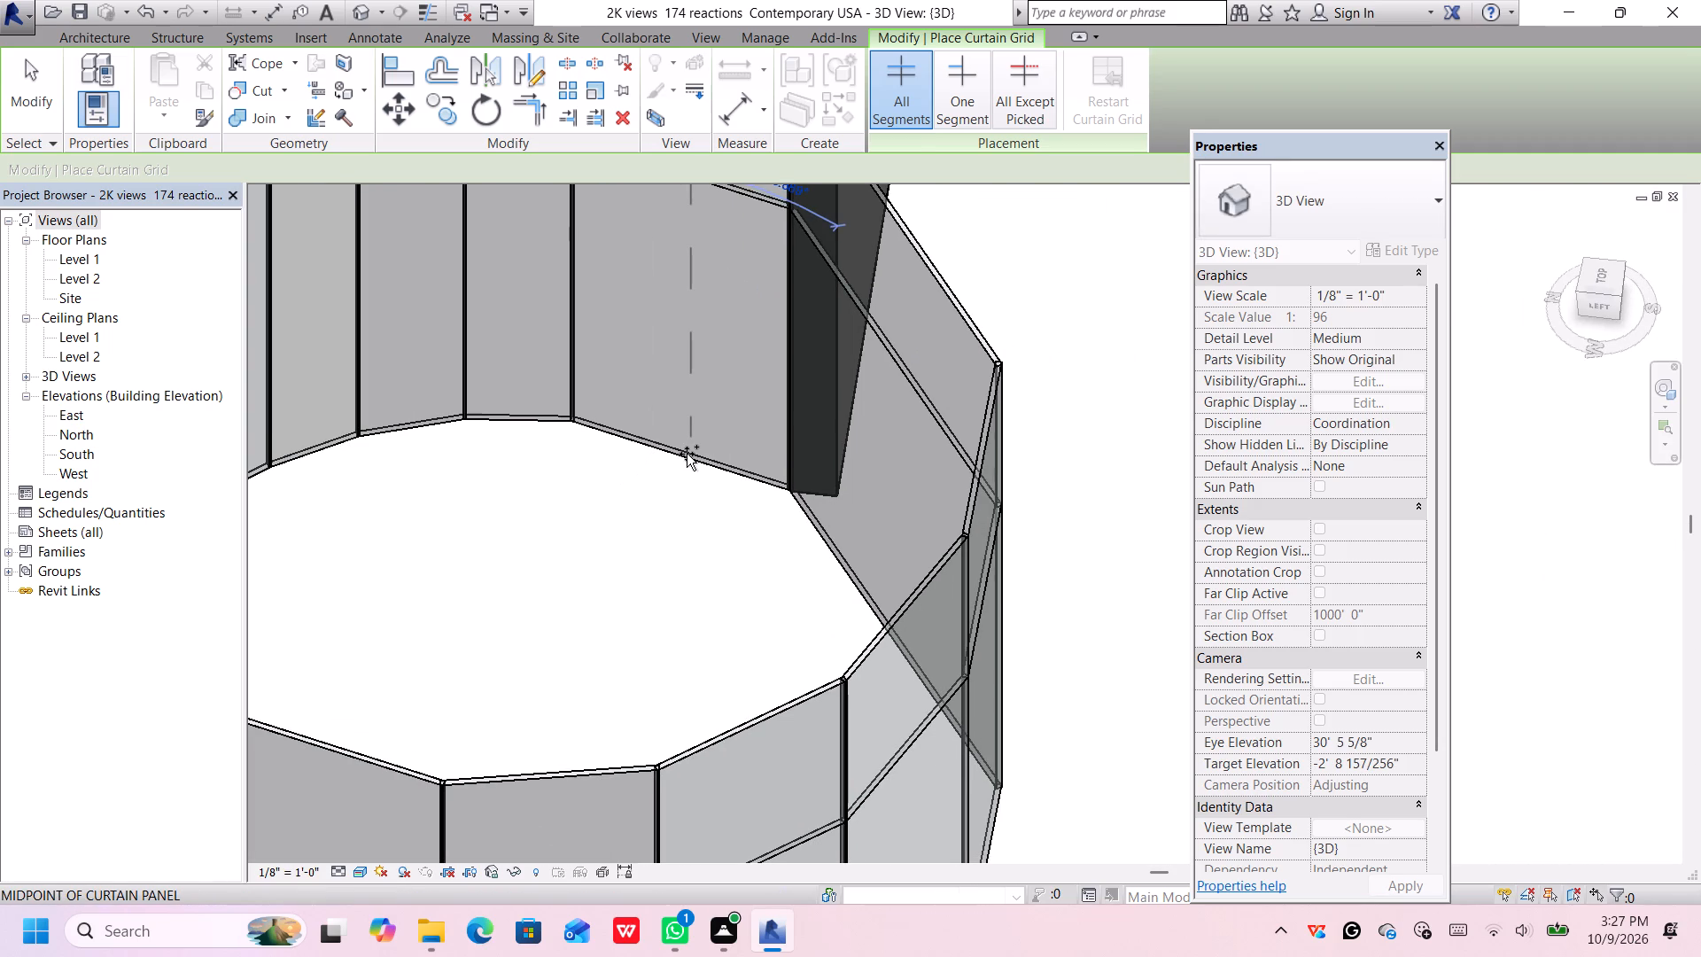
pyautogui.click(681, 452)
# Add a vertical curtain grid line at one-third of the Exterior Glazing panel just outside the south wall, 16.918° from the wall-side edge.
pyautogui.moveTo(669, 475); pyautogui.dragTo(848, 524, button='middle')
pyautogui.keyDown('shift'); pyautogui.scroll(2, 668, 477); pyautogui.keyUp('shift')
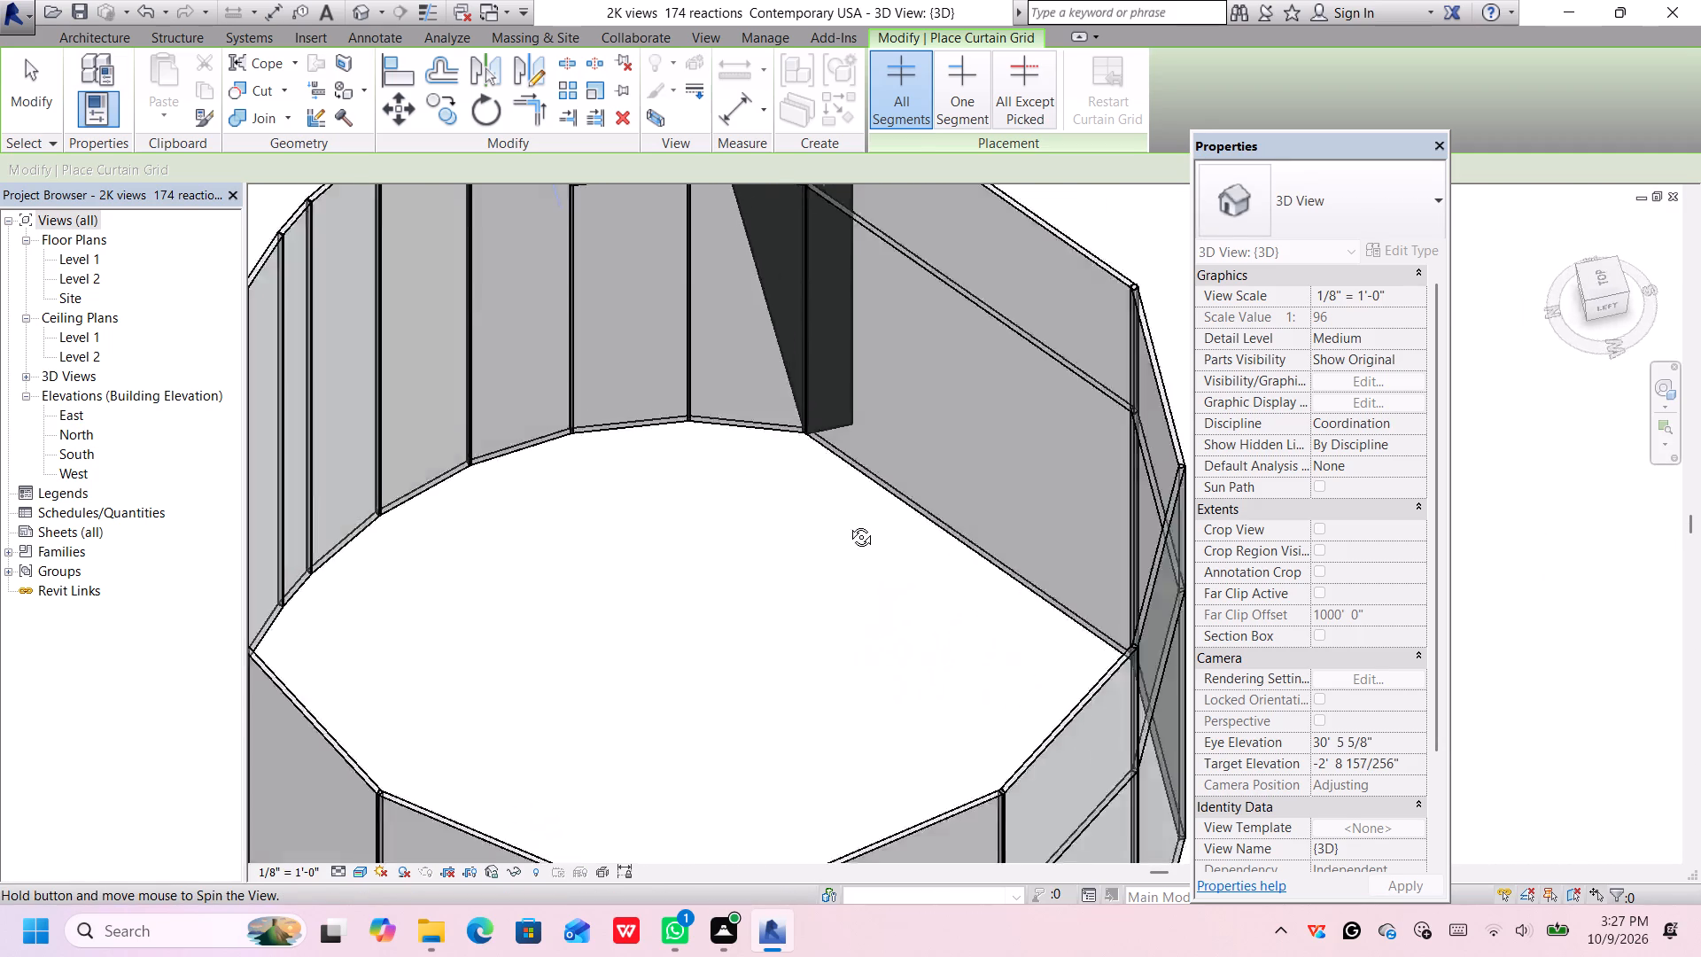
pyautogui.moveTo(848, 524); pyautogui.dragTo(937, 520, button='middle')
pyautogui.keyDown('shift'); pyautogui.middleClick(936, 520); pyautogui.keyUp('shift')
pyautogui.scroll(-2, 913, 429)
pyautogui.scroll(1, 908, 416)
pyautogui.moveTo(906, 416); pyautogui.dragTo(699, 616, button='middle')
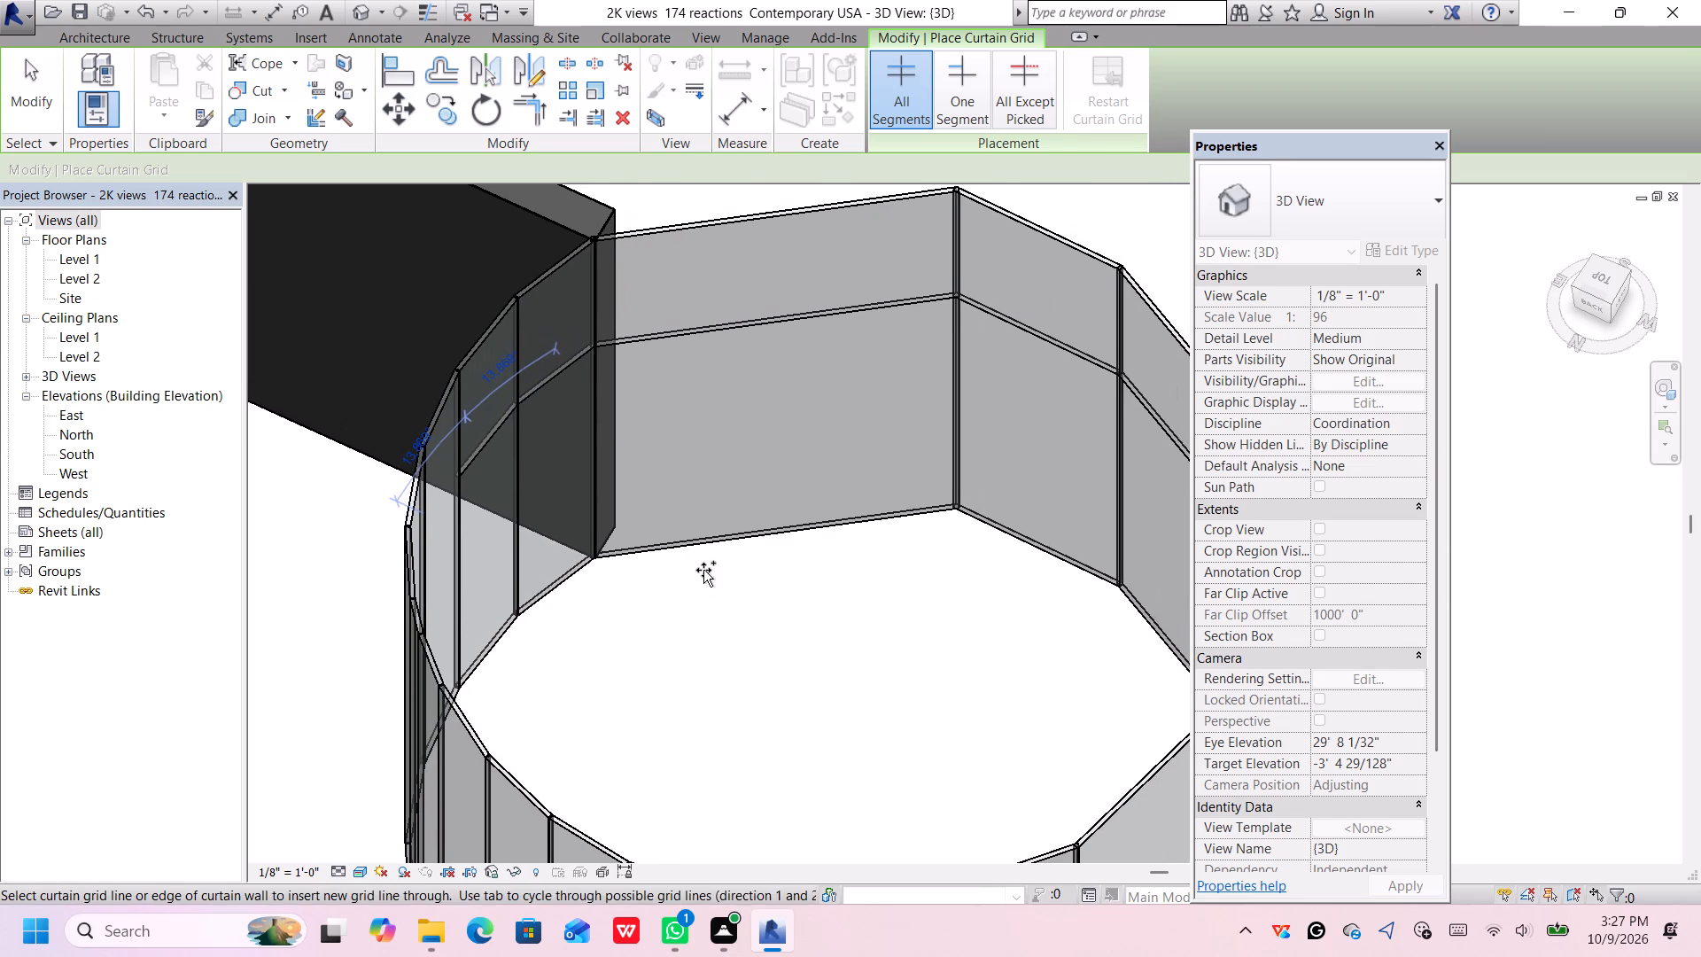
pyautogui.click(711, 536)
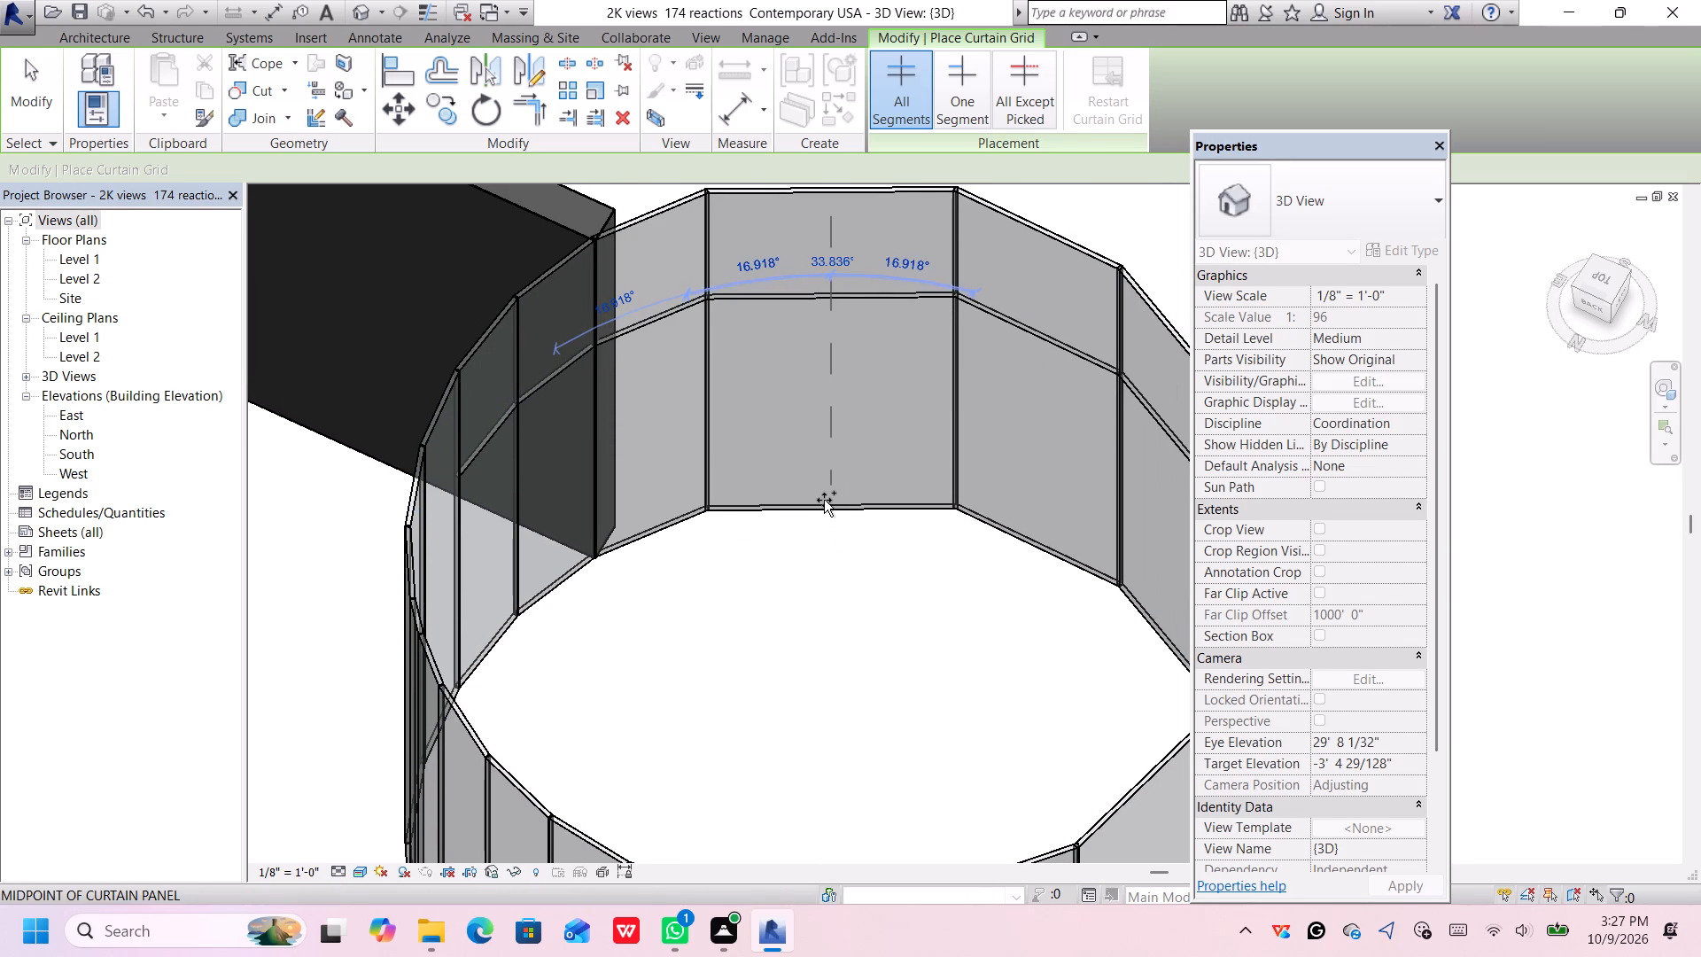
# Bisect the remaining 33.836° panel near the south wall into two 16.918° bays with a vertical curtain grid line.
pyautogui.click(824, 500)
# Bisect the next two wide panels of the rounded glazed corner with vertical curtain grid lines, making 12.688° bays.
pyautogui.moveTo(851, 528); pyautogui.dragTo(627, 482, button='middle')
pyautogui.keyDown('shift'); pyautogui.moveTo(628, 482); pyautogui.dragTo(809, 493, button='middle'); pyautogui.keyUp('shift')
pyautogui.scroll(2, 816, 483)
pyautogui.scroll(-2, 816, 483)
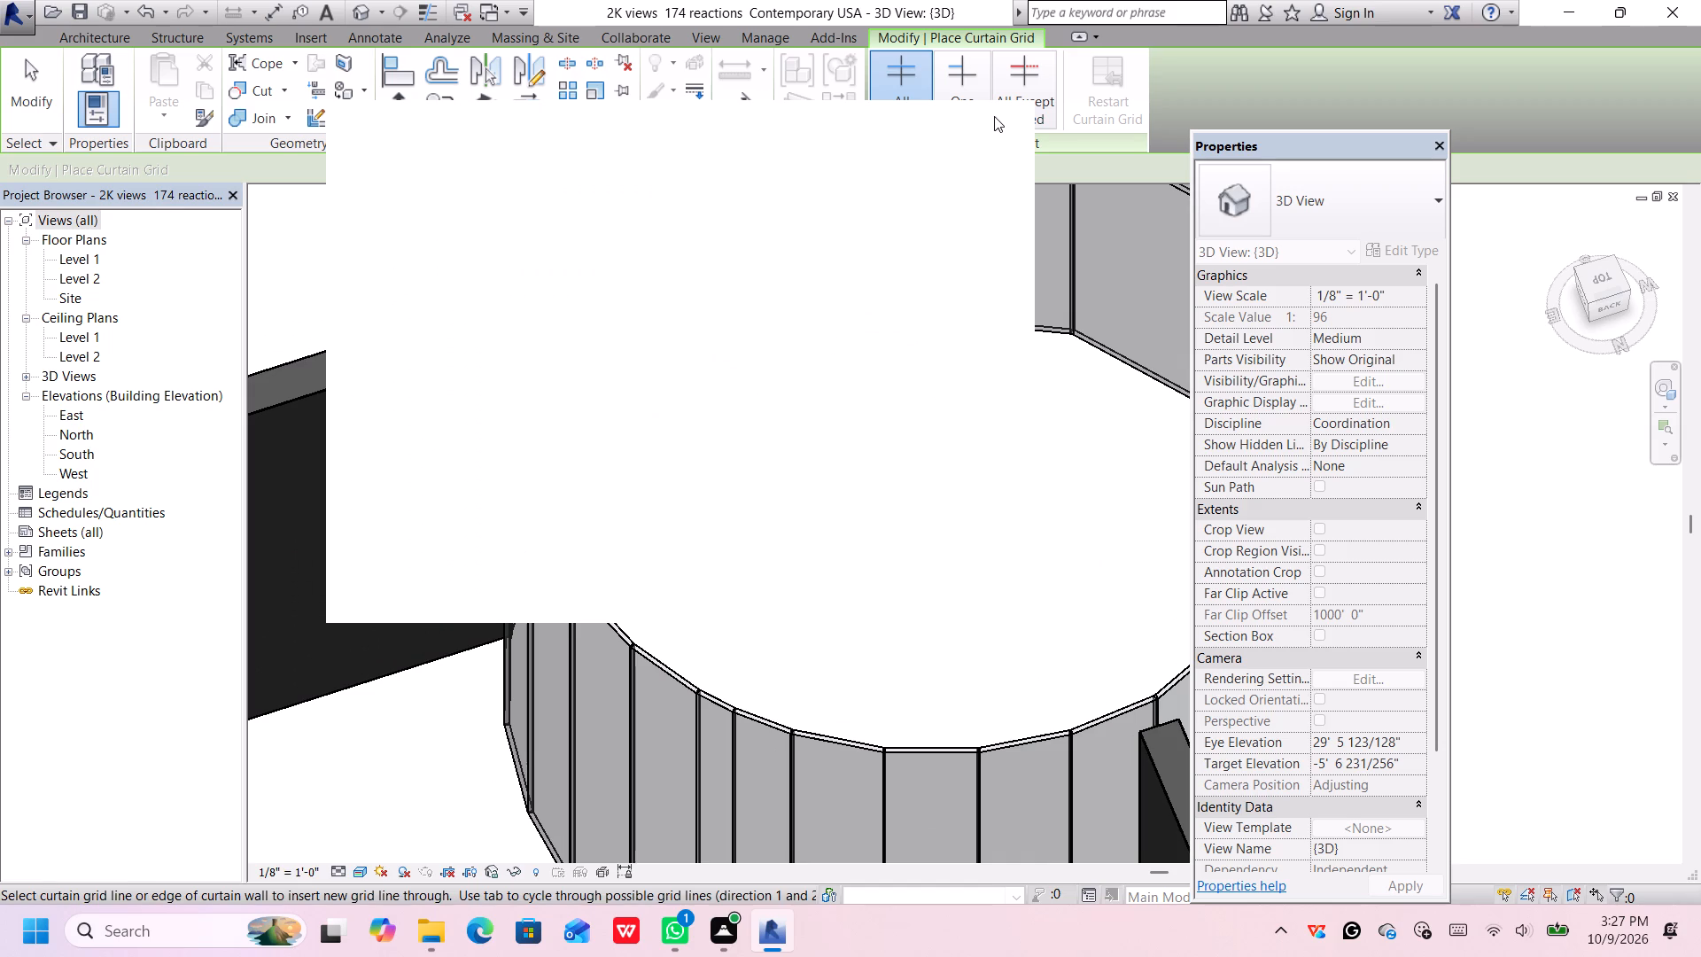
pyautogui.click(993, 135)
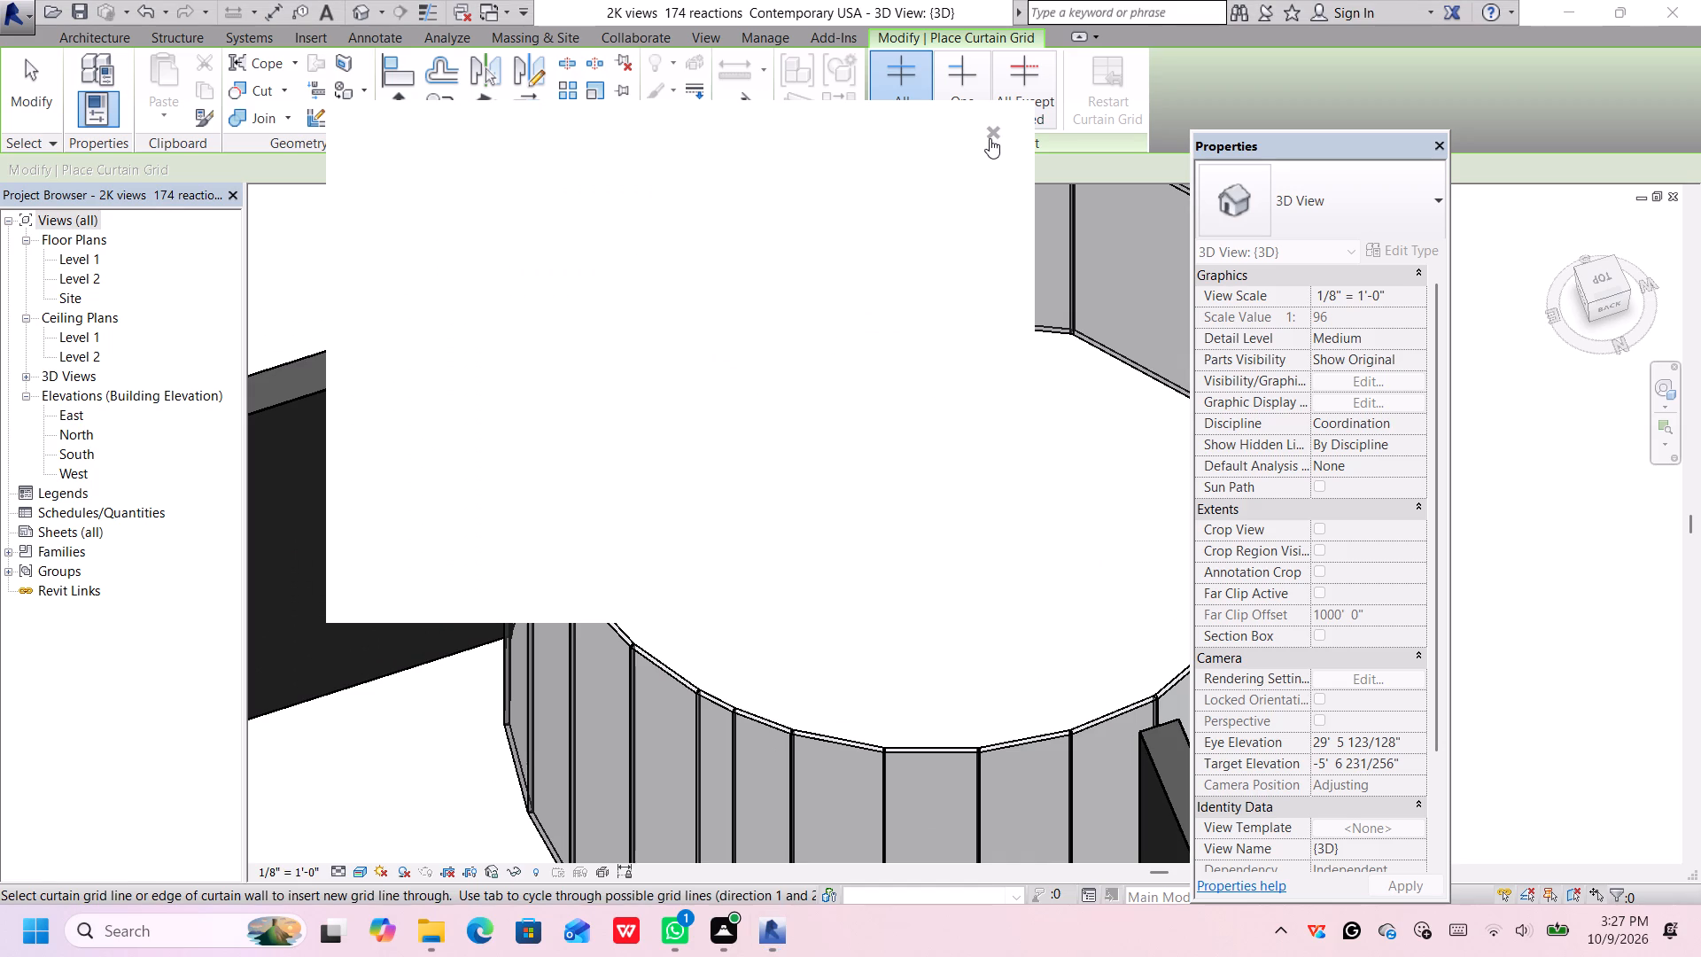
pyautogui.moveTo(862, 370); pyautogui.dragTo(571, 632, button='middle')
pyautogui.middleClick(571, 632)
pyautogui.middleClick(571, 632)
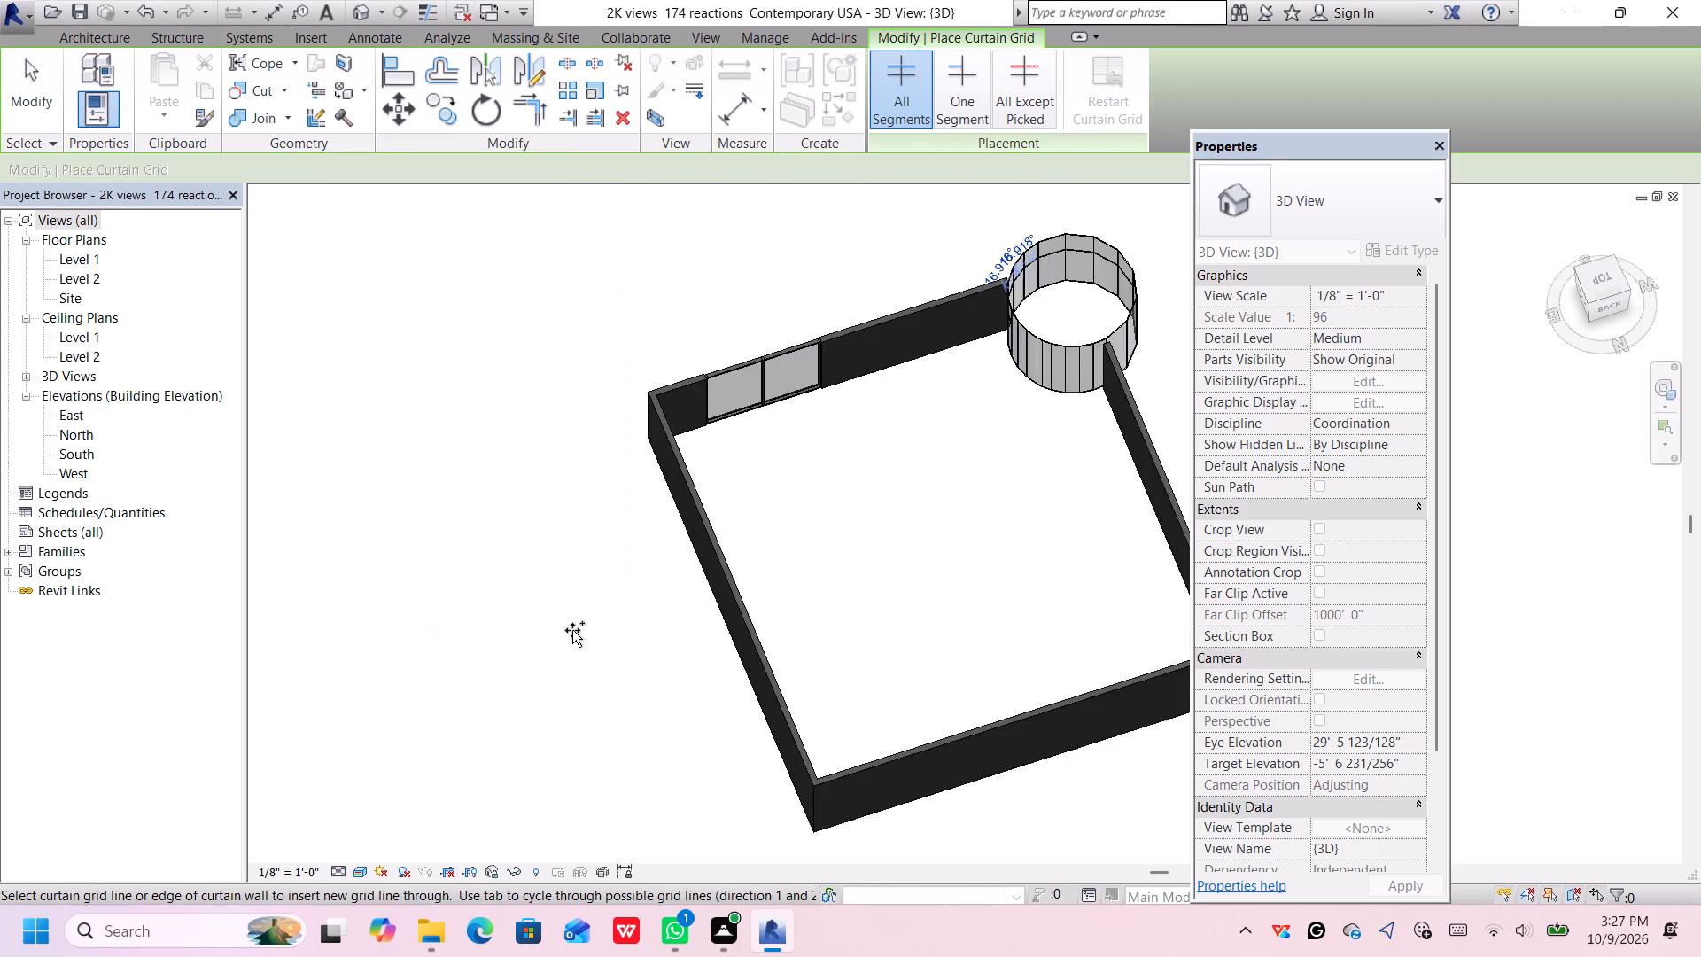
pyautogui.scroll(1, 572, 630)
pyautogui.scroll(1, 943, 390)
pyautogui.moveTo(937, 393); pyautogui.dragTo(381, 646, button='middle')
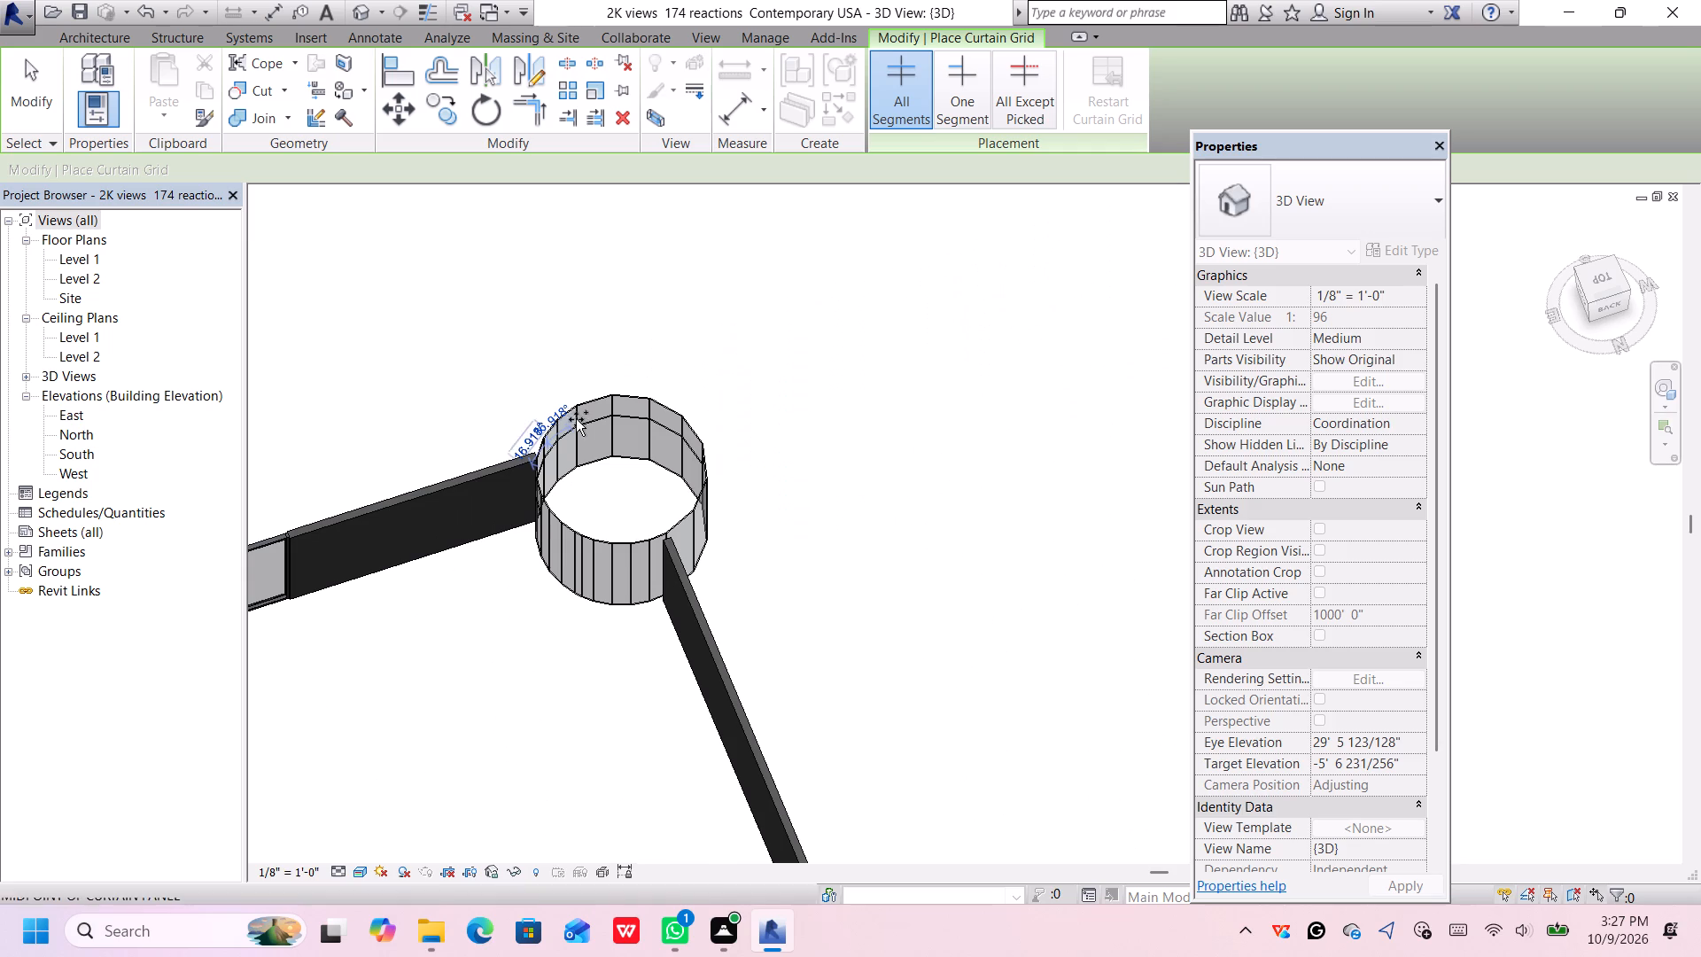
pyautogui.scroll(7, 649, 469)
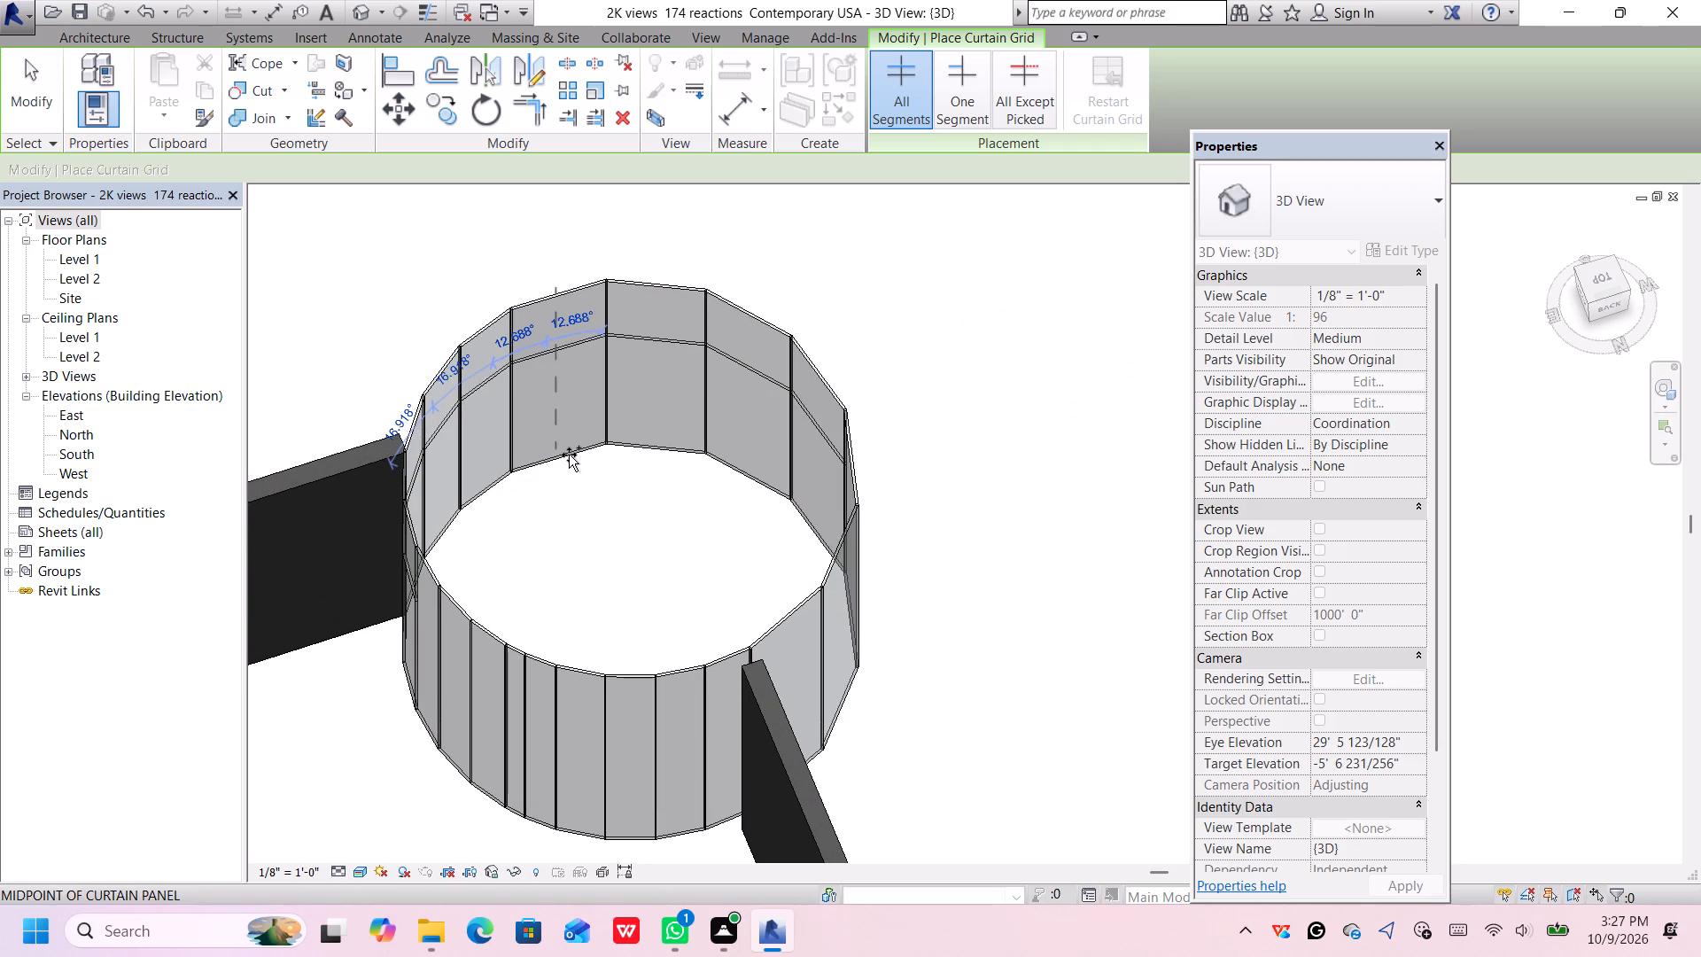
pyautogui.click(569, 455)
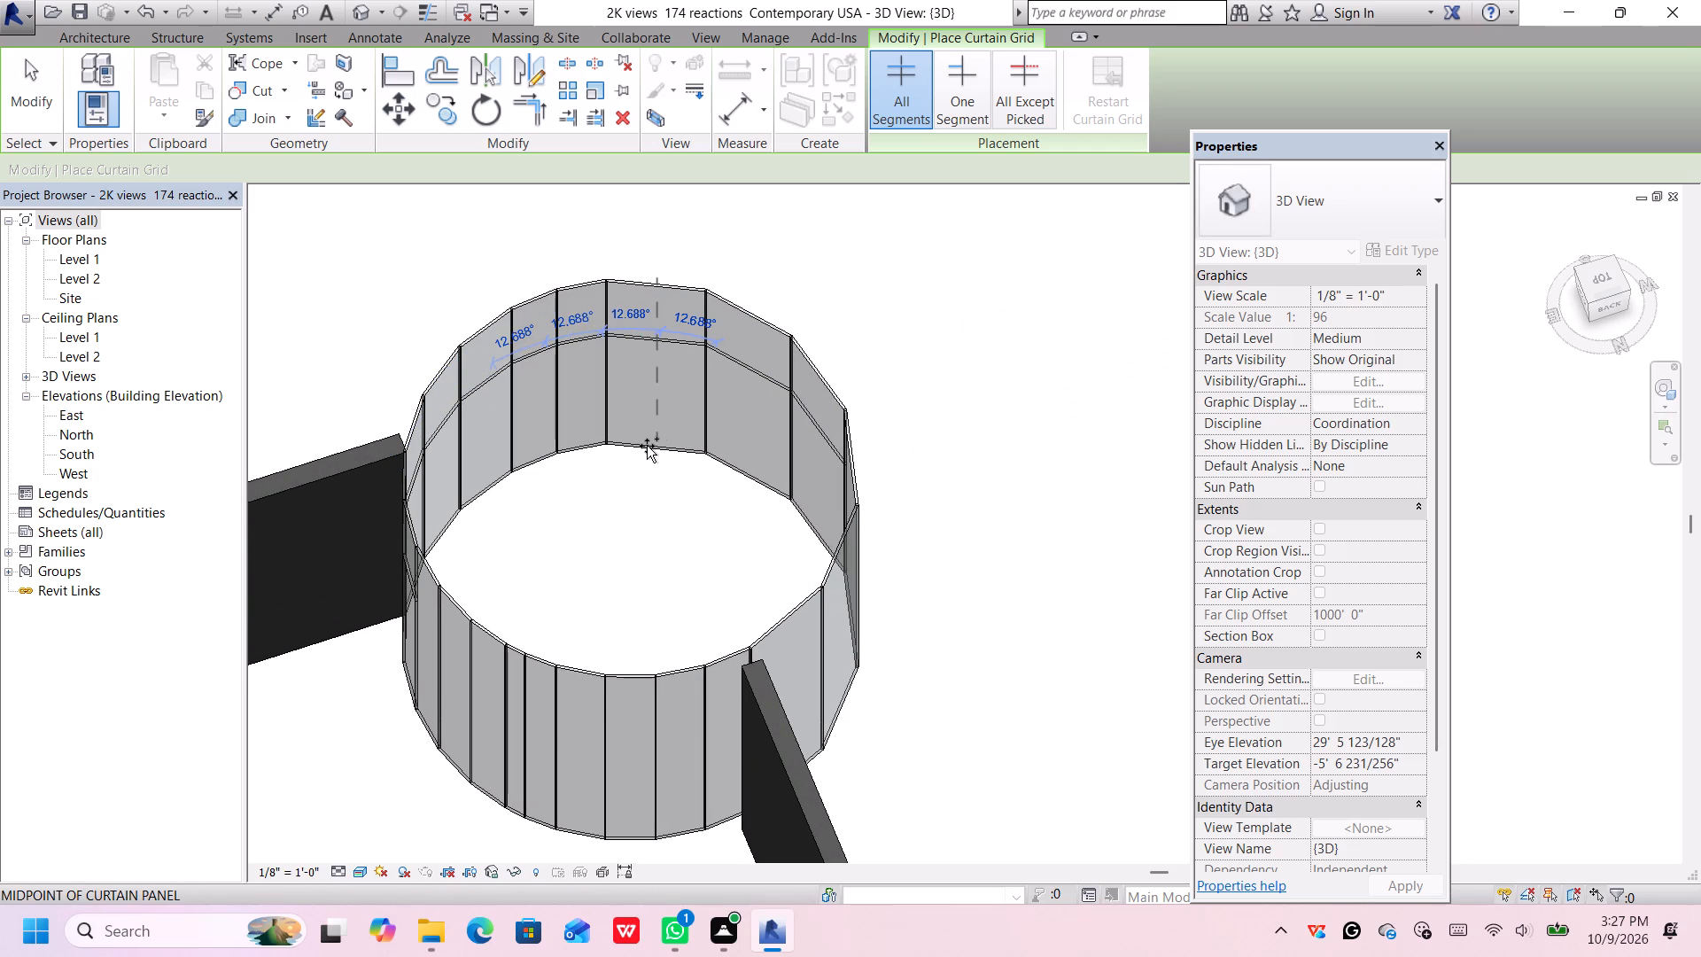
pyautogui.scroll(2, 647, 446)
pyautogui.click(642, 450)
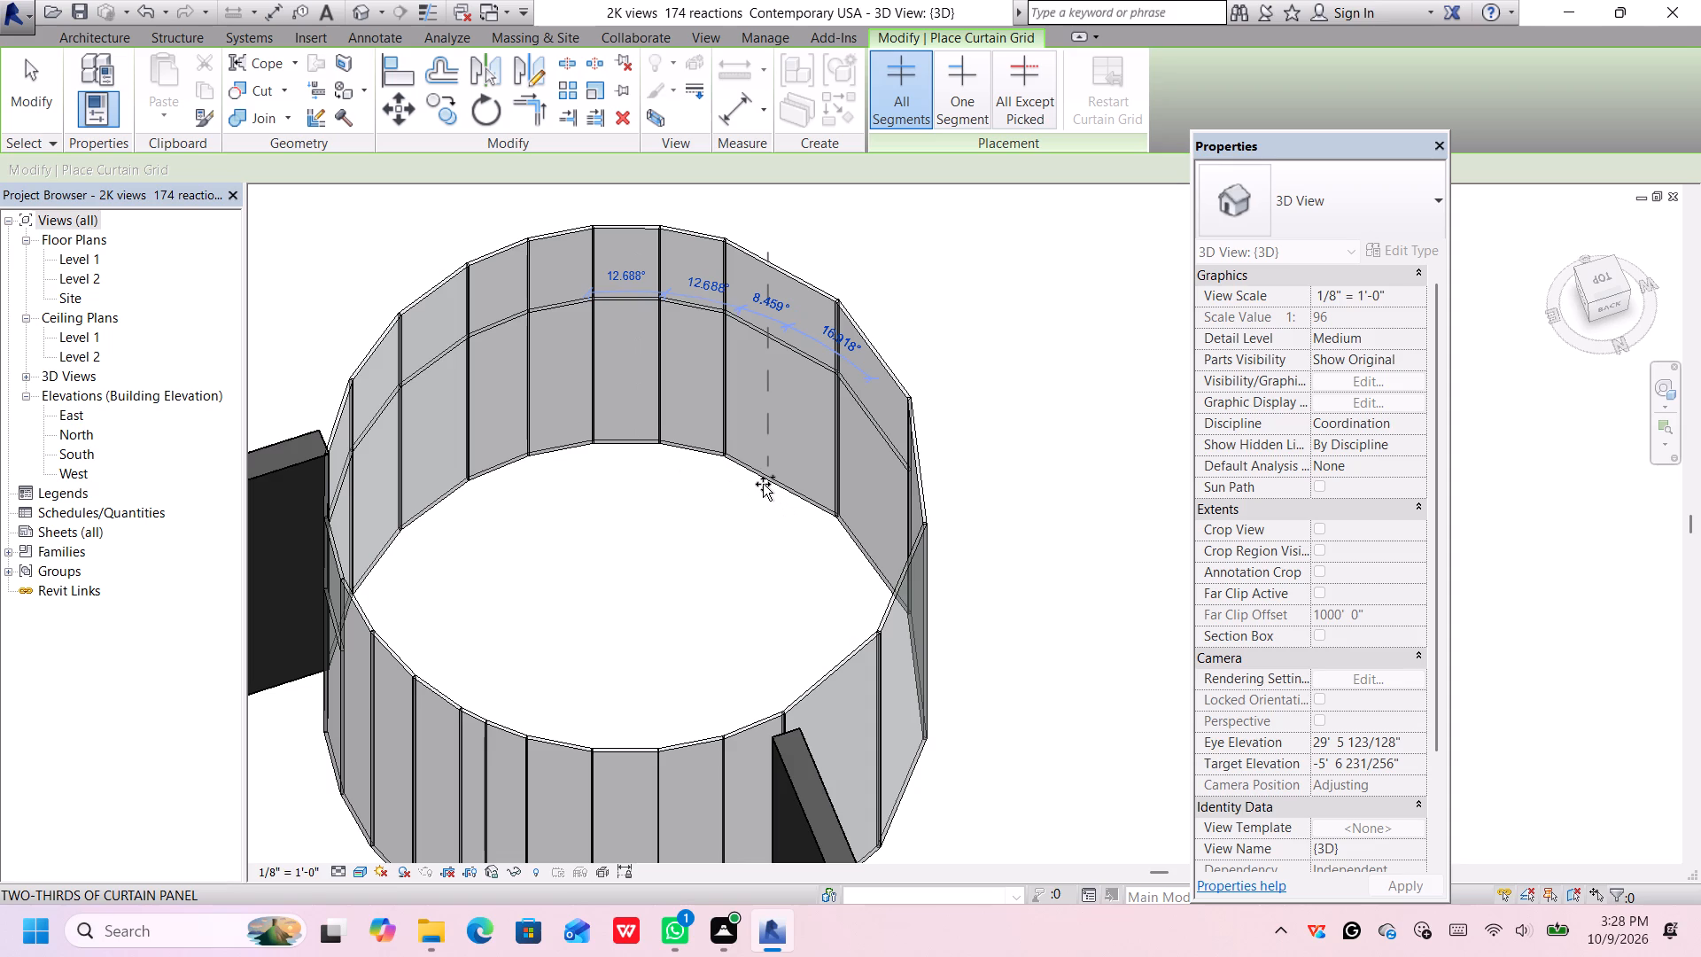
# Bisect the next three wide panels around the rounded corner with vertical grid lines, two into 12.688° bays and one into 13.869° bays.
pyautogui.scroll(1, 765, 484)
pyautogui.keyDown('shift'); pyautogui.moveTo(765, 483); pyautogui.dragTo(766, 486, button='middle'); pyautogui.keyUp('shift')
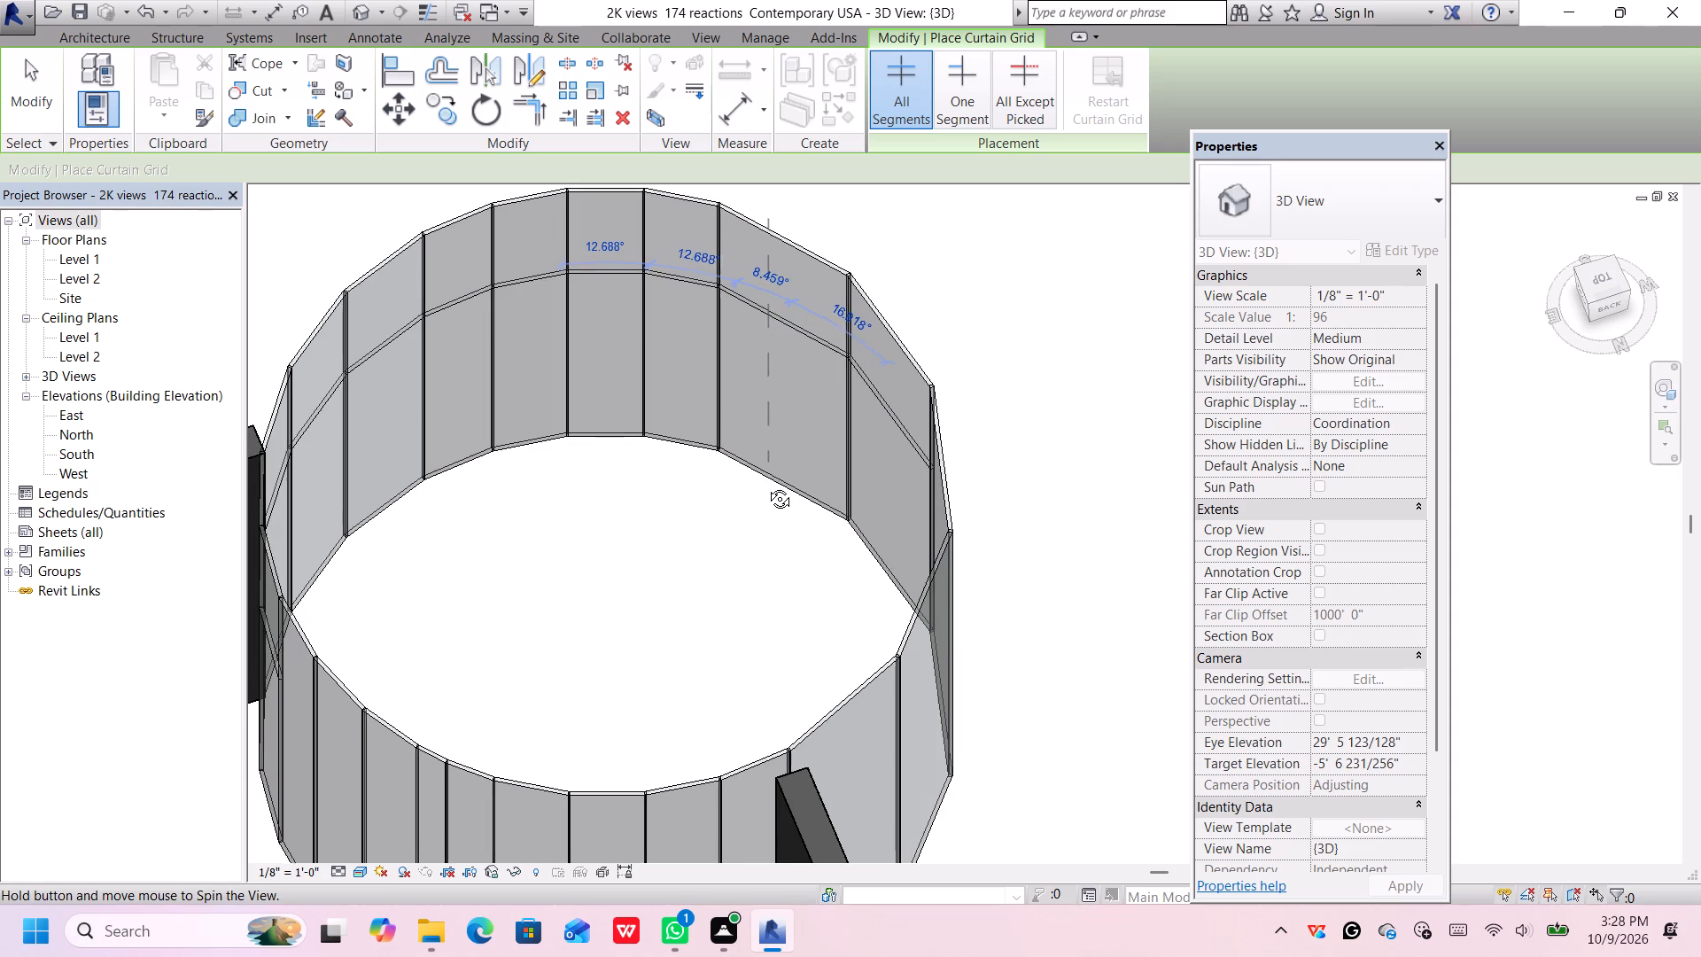
pyautogui.keyDown('shift'); pyautogui.moveTo(766, 486); pyautogui.dragTo(875, 513, button='middle'); pyautogui.keyUp('shift')
pyautogui.keyDown('shift'); pyautogui.moveTo(876, 512); pyautogui.dragTo(889, 500, button='middle'); pyautogui.keyUp('shift')
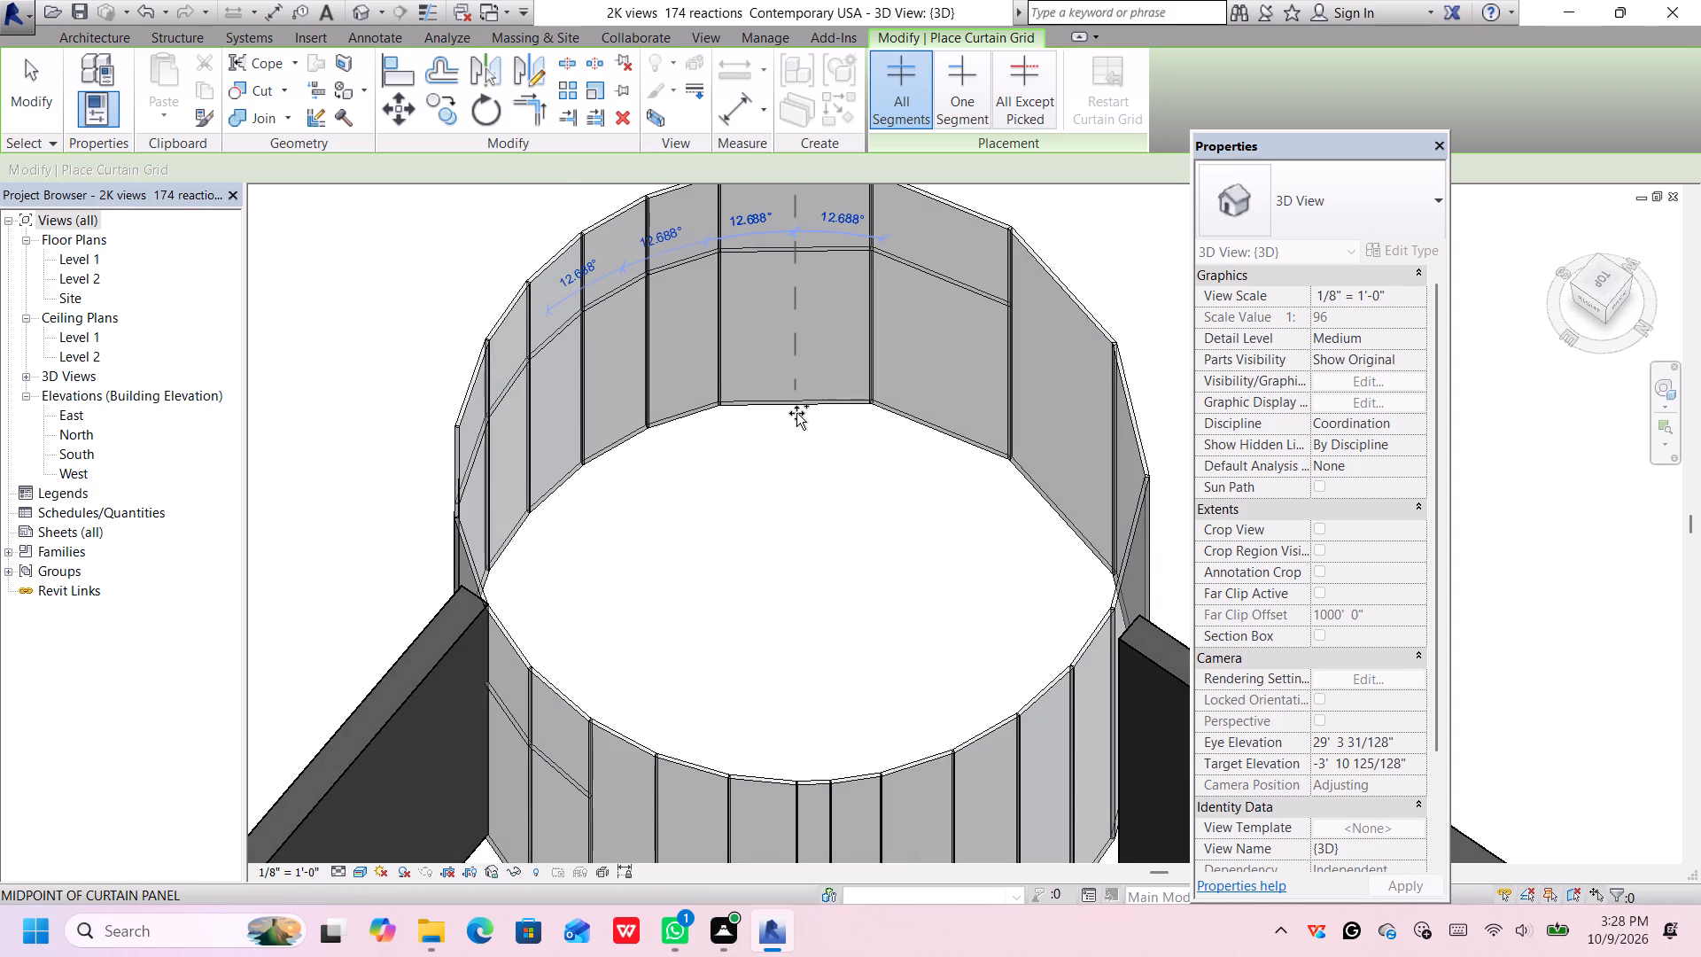
pyautogui.click(795, 409)
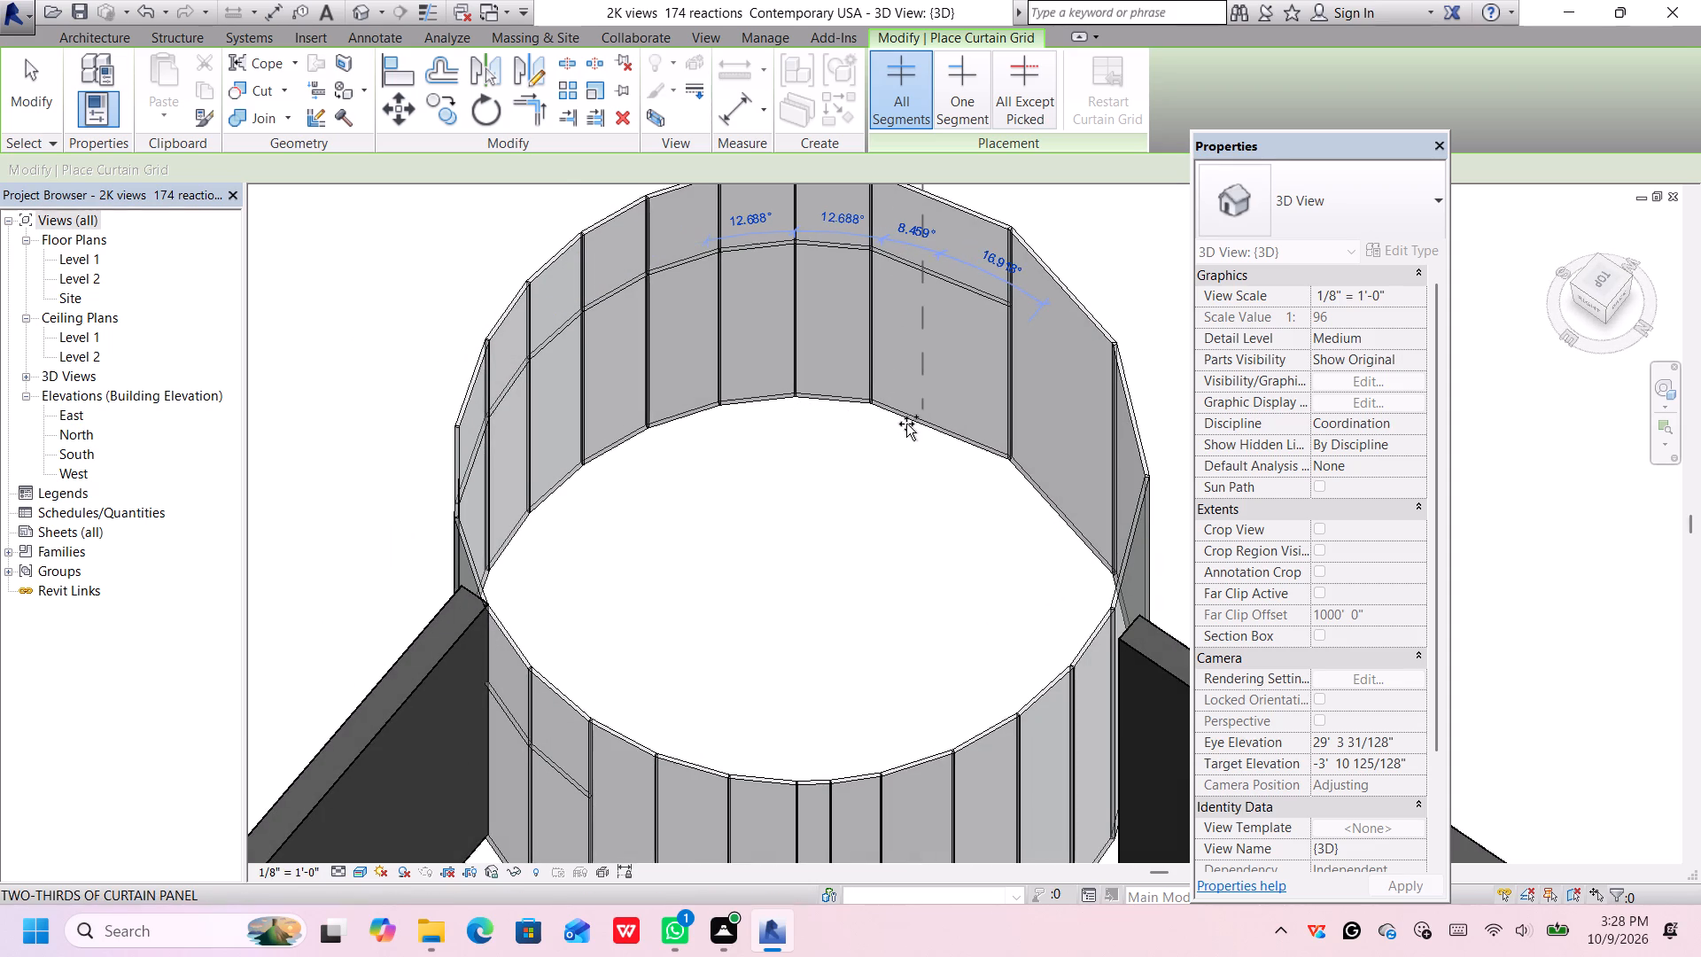
pyautogui.keyDown('shift'); pyautogui.moveTo(1031, 505); pyautogui.dragTo(1037, 512, button='middle'); pyautogui.keyUp('shift')
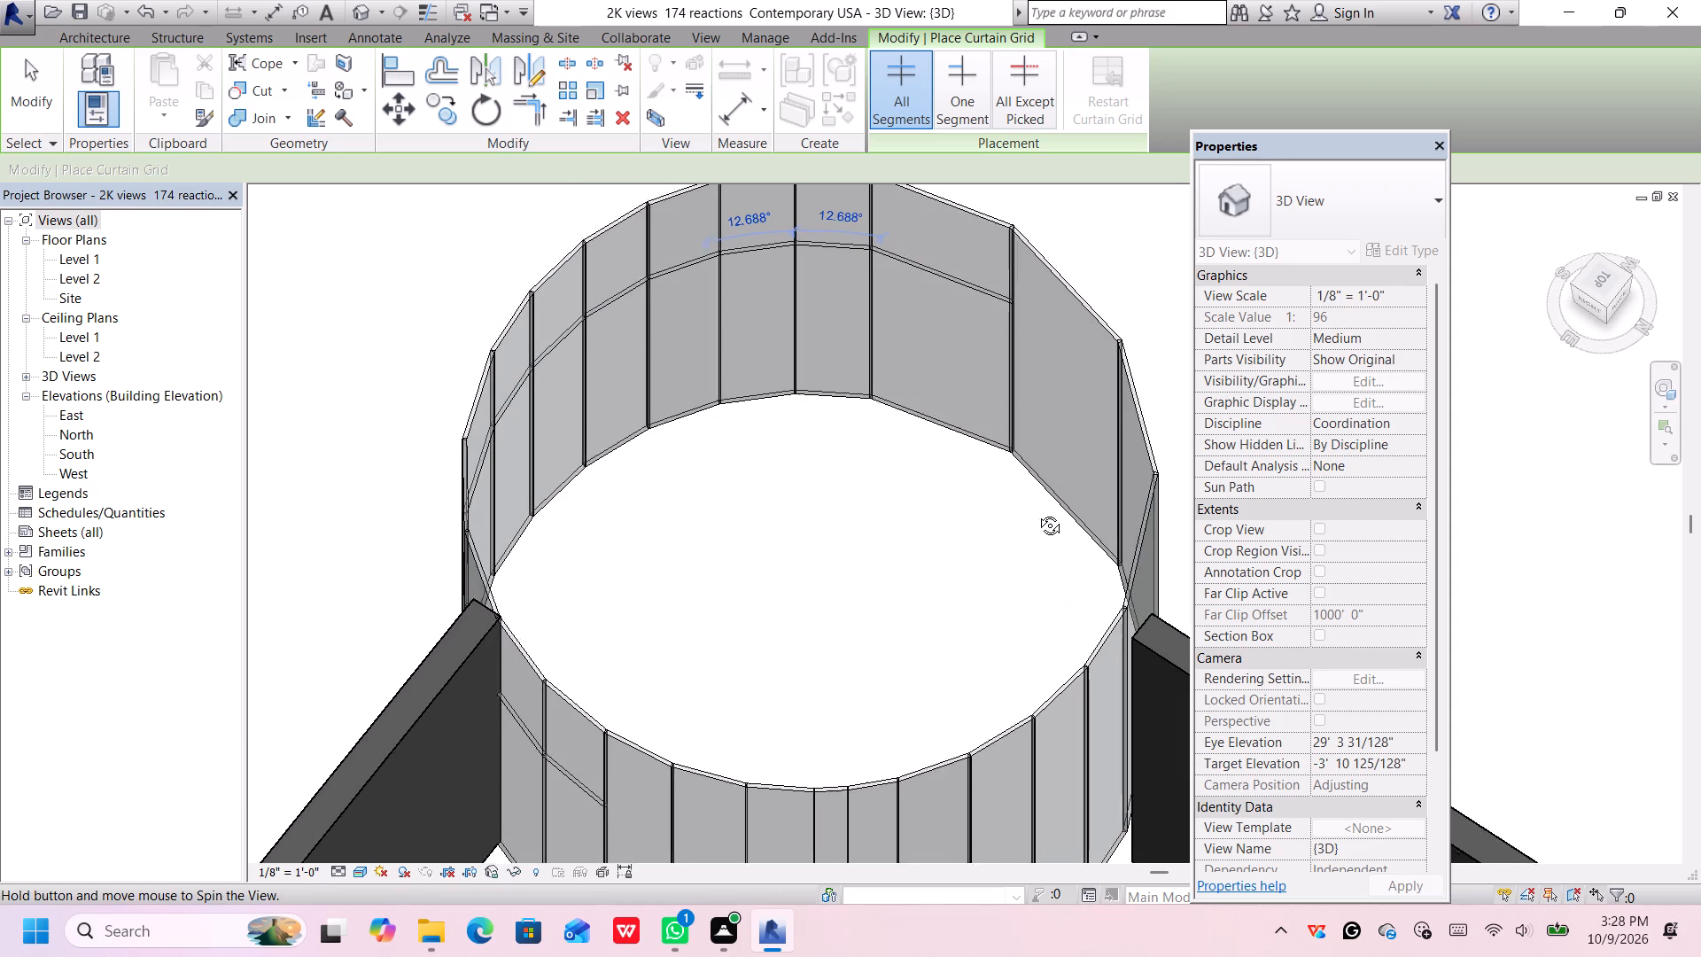
pyautogui.keyDown('shift'); pyautogui.moveTo(1037, 512); pyautogui.dragTo(1220, 531, button='middle'); pyautogui.keyUp('shift')
pyautogui.moveTo(944, 476); pyautogui.dragTo(574, 727, button='middle')
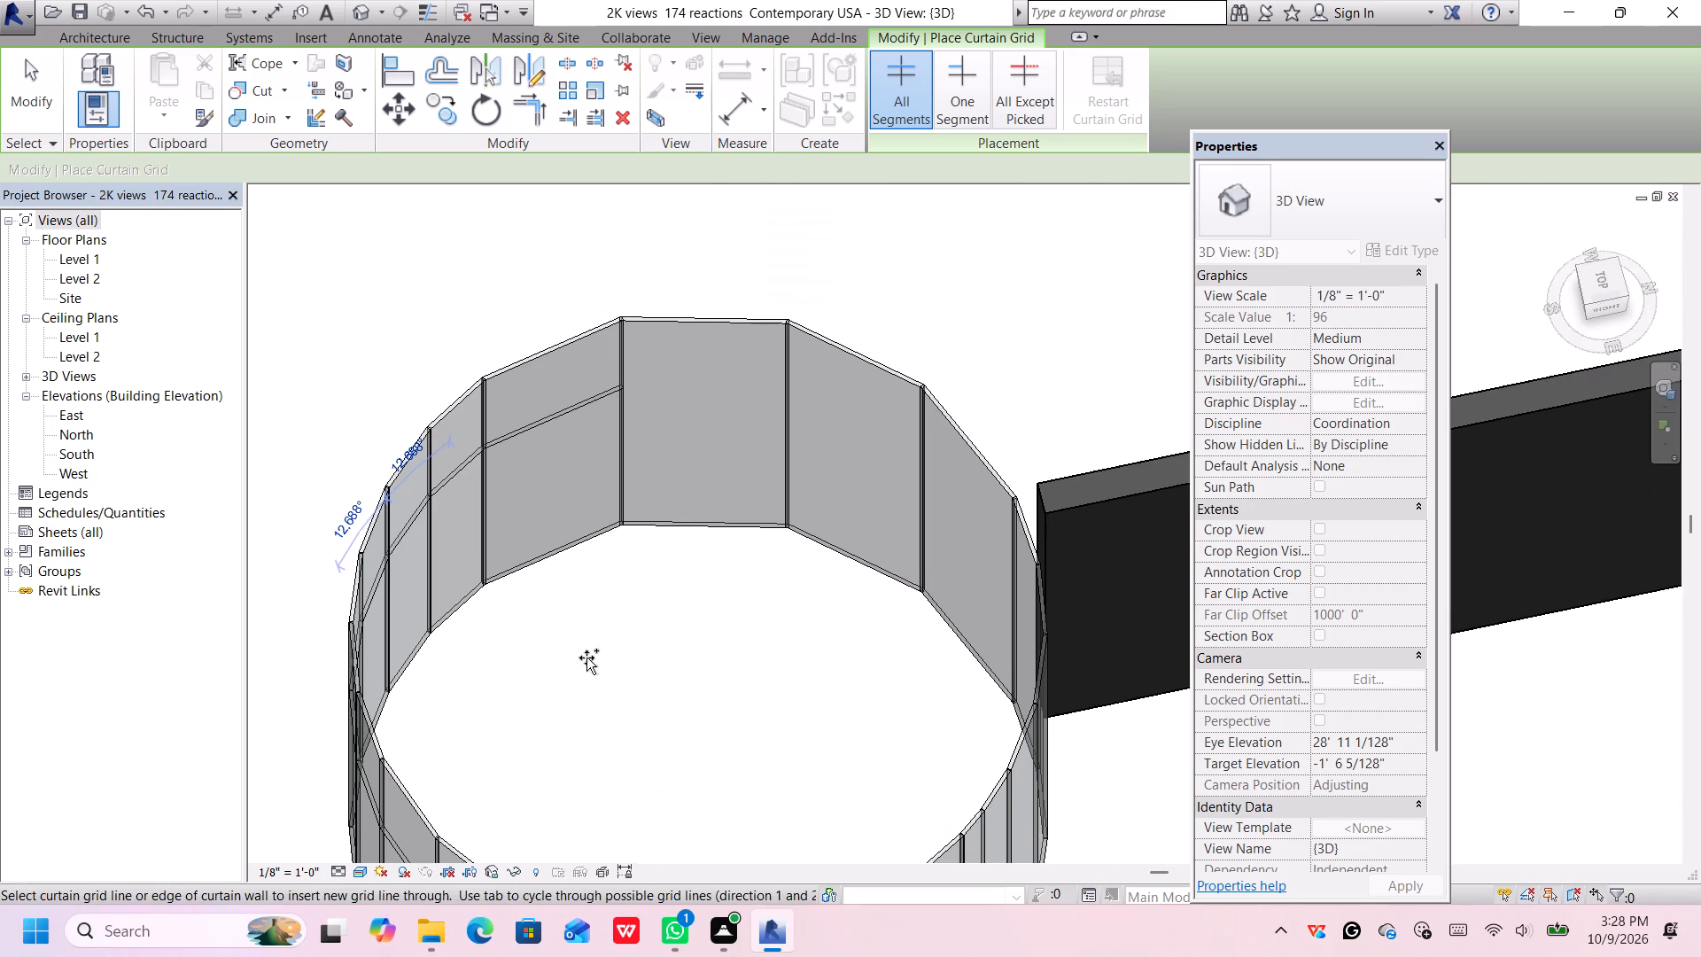
pyautogui.click(559, 555)
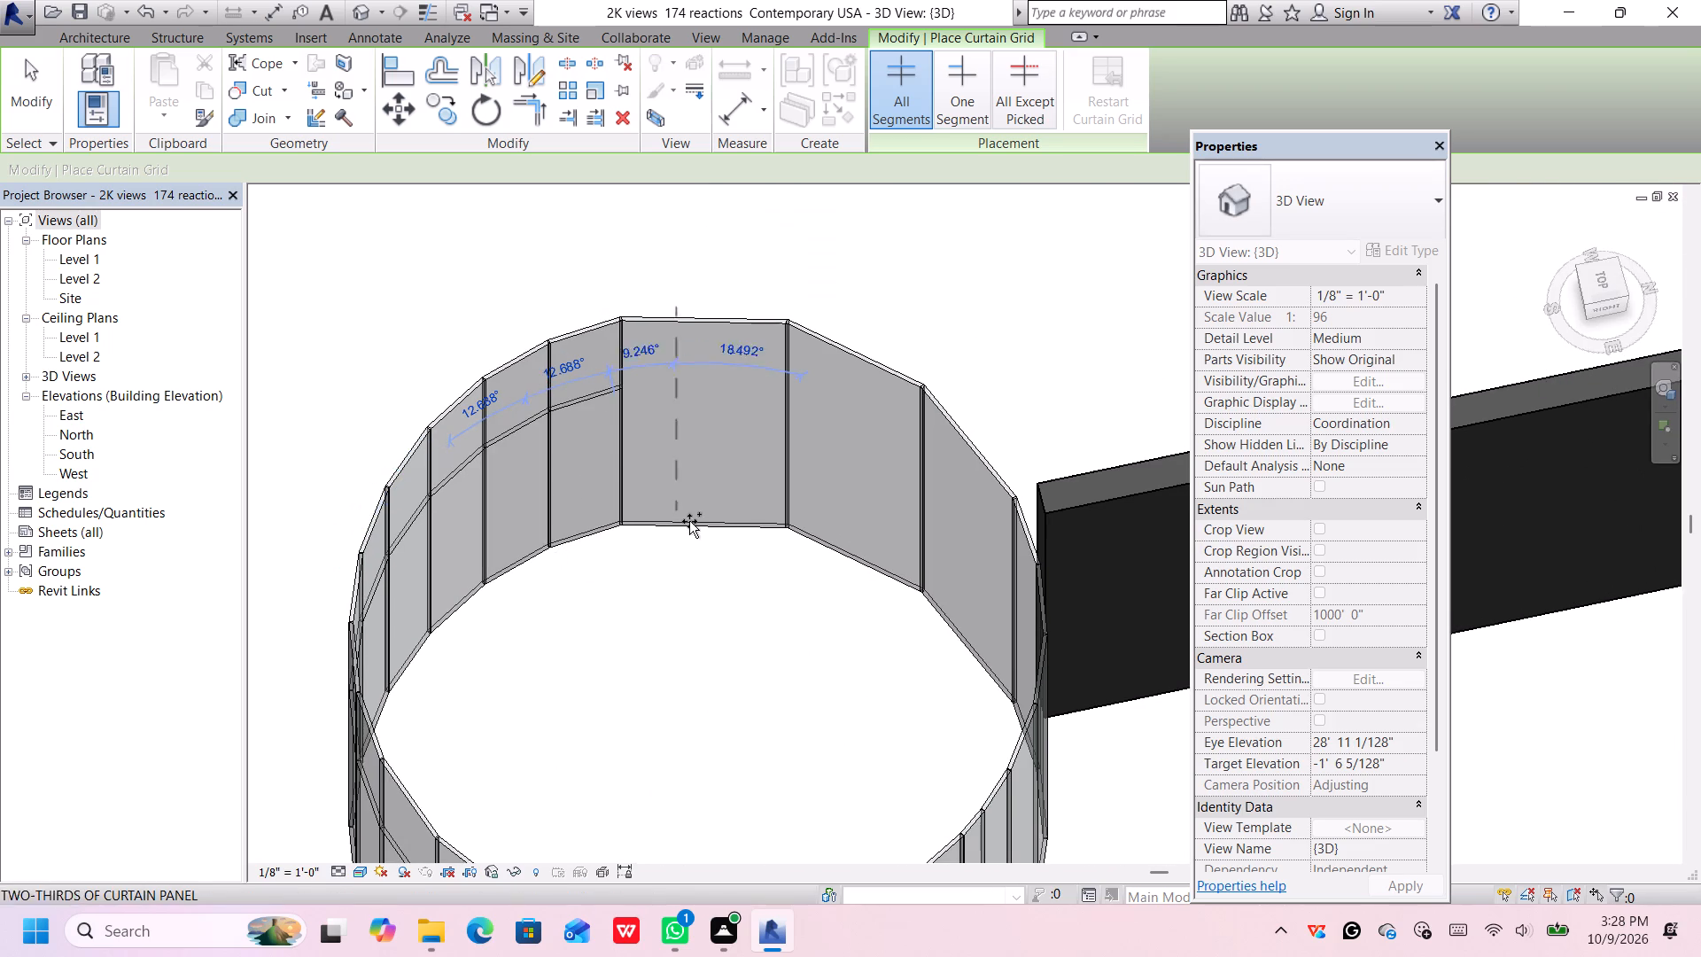
pyautogui.click(708, 522)
# Bisect the last two wide panels beside the west wall with vertical curtain grid lines, making 12.688° bays.
pyautogui.moveTo(731, 553); pyautogui.dragTo(933, 583, button='middle')
pyautogui.moveTo(913, 499); pyautogui.dragTo(674, 718, button='middle')
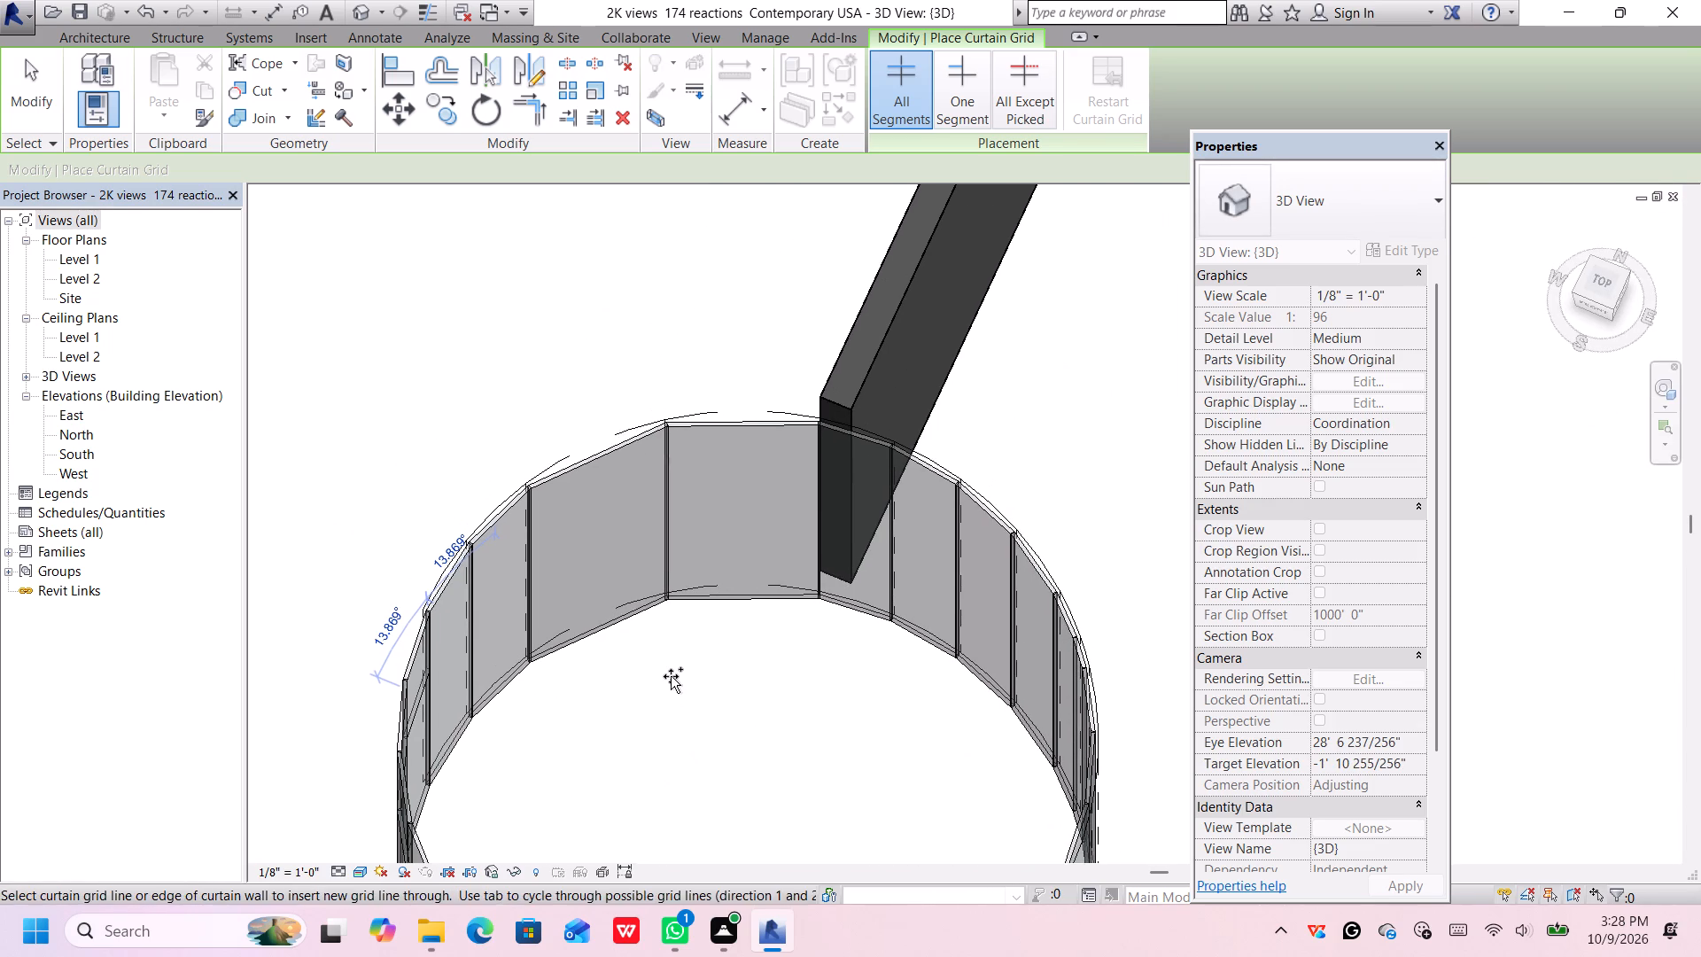
pyautogui.click(606, 634)
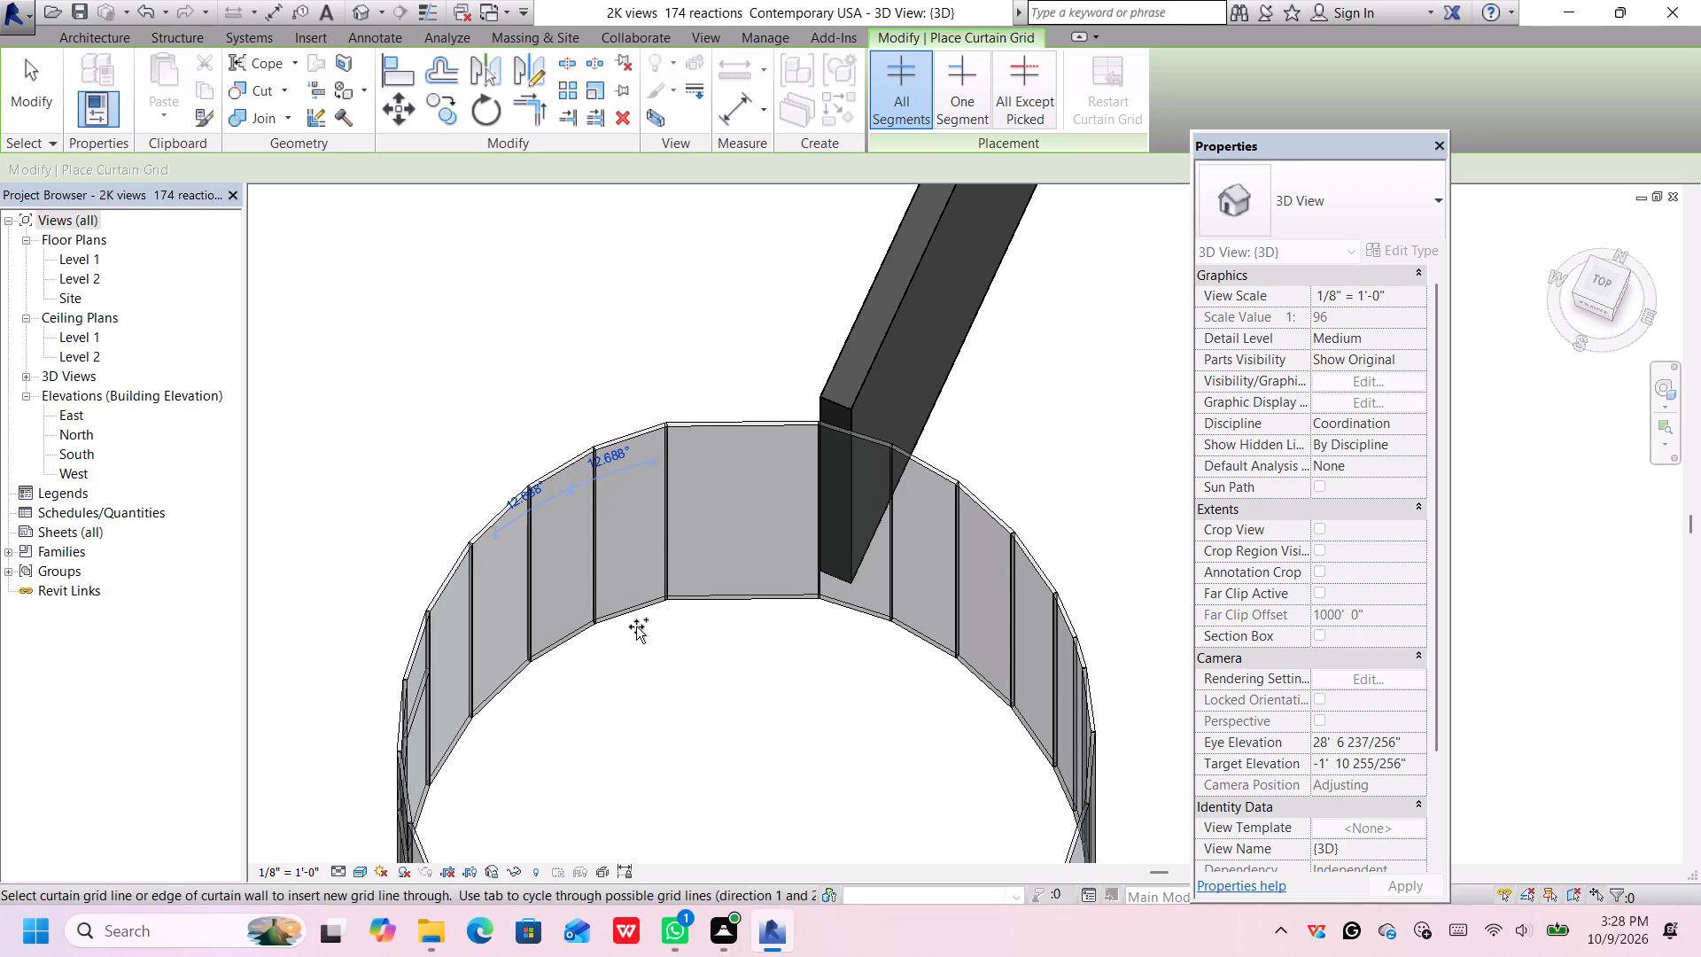
pyautogui.click(742, 596)
# Add a horizontal curtain grid line around the rest of the glazed cylinder, level with the end of the existing horizontal line.
pyautogui.scroll(1, 729, 643)
pyautogui.scroll(-2, 729, 643)
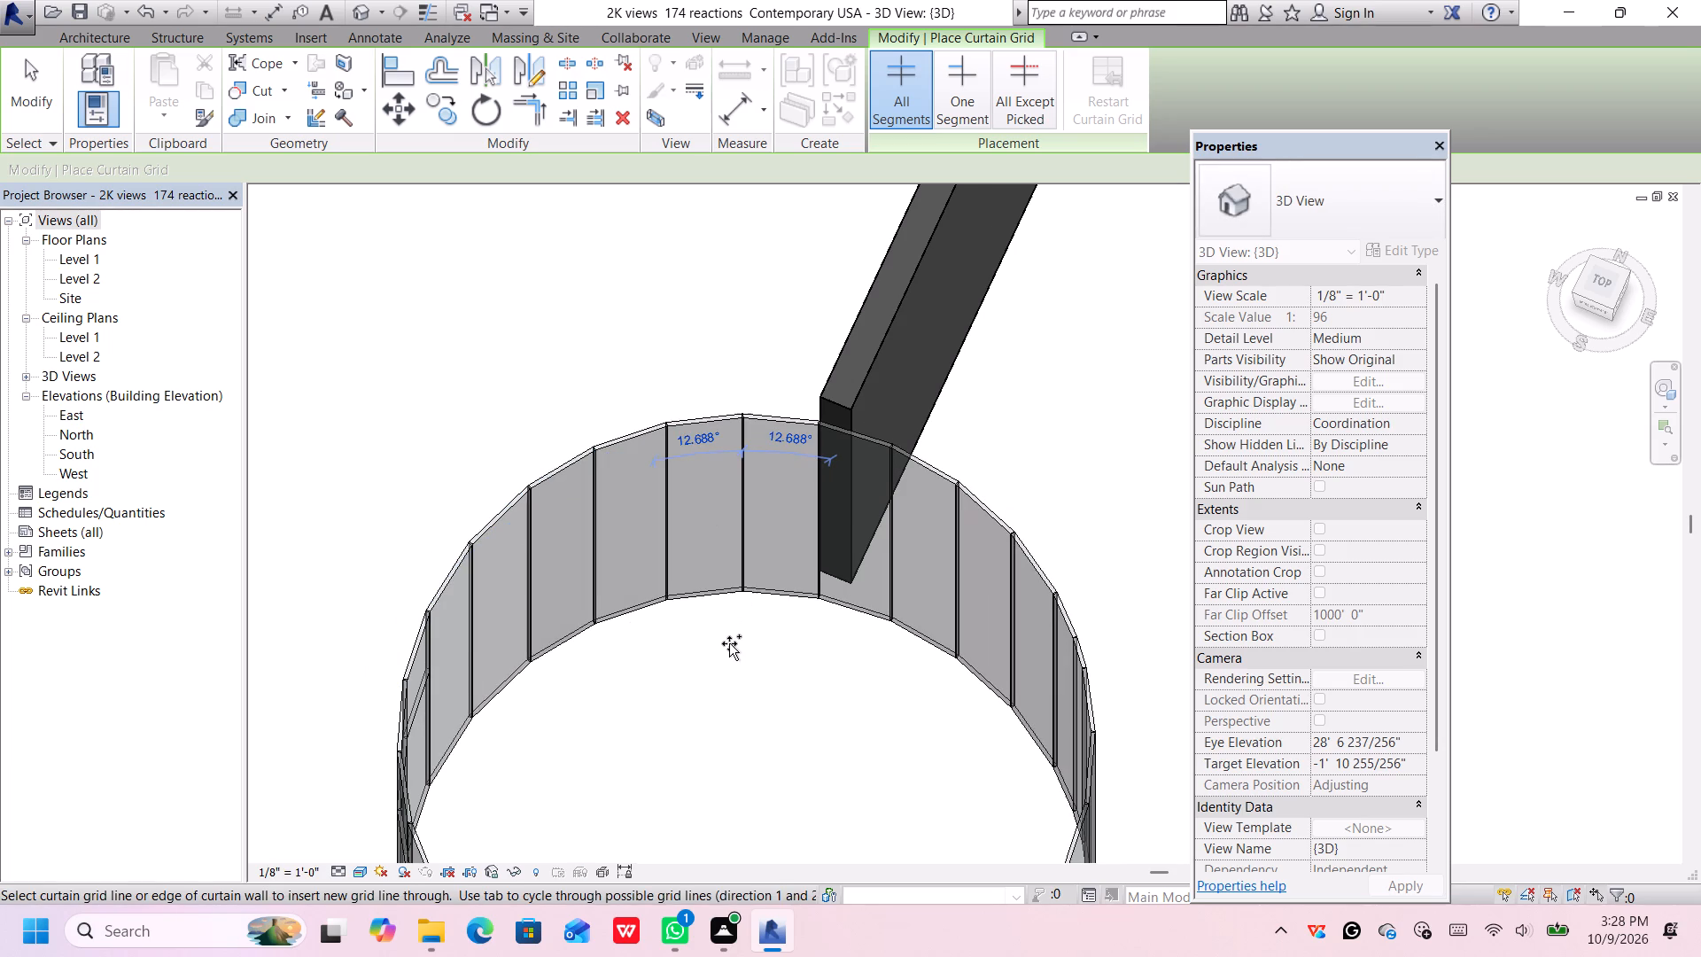
pyautogui.scroll(-6, 729, 643)
pyautogui.moveTo(711, 723); pyautogui.dragTo(697, 630, button='middle')
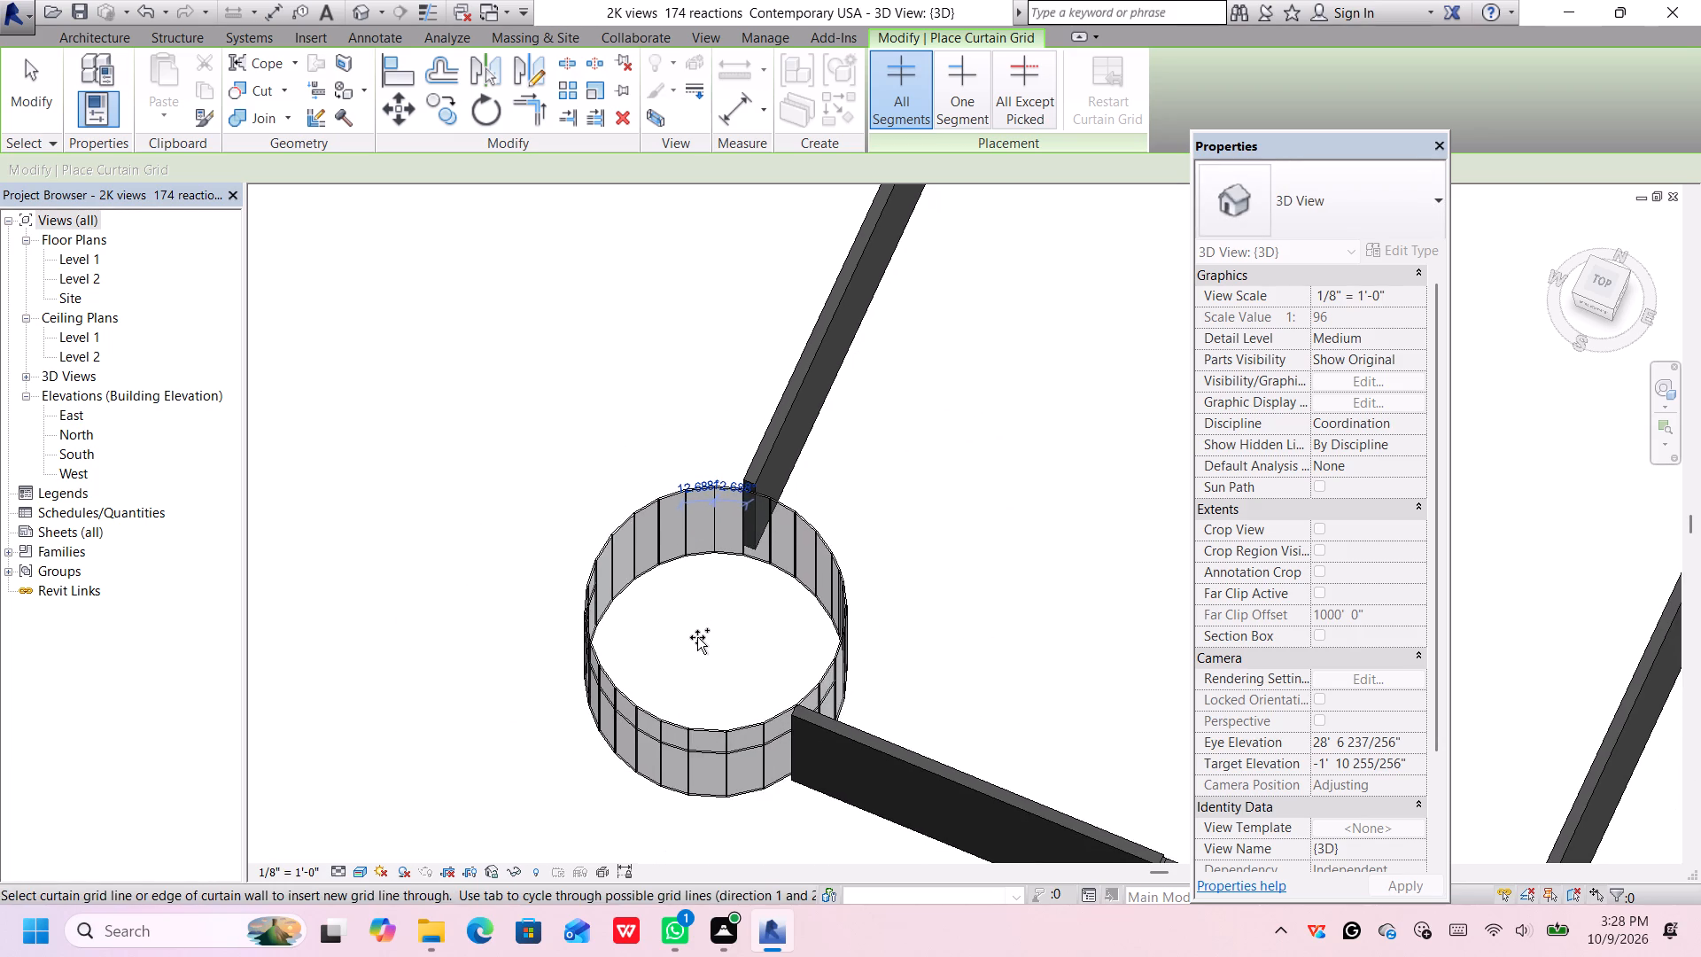
pyautogui.scroll(-1, 687, 634)
pyautogui.scroll(2, 687, 634)
pyautogui.moveTo(682, 632); pyautogui.dragTo(778, 374, button='middle')
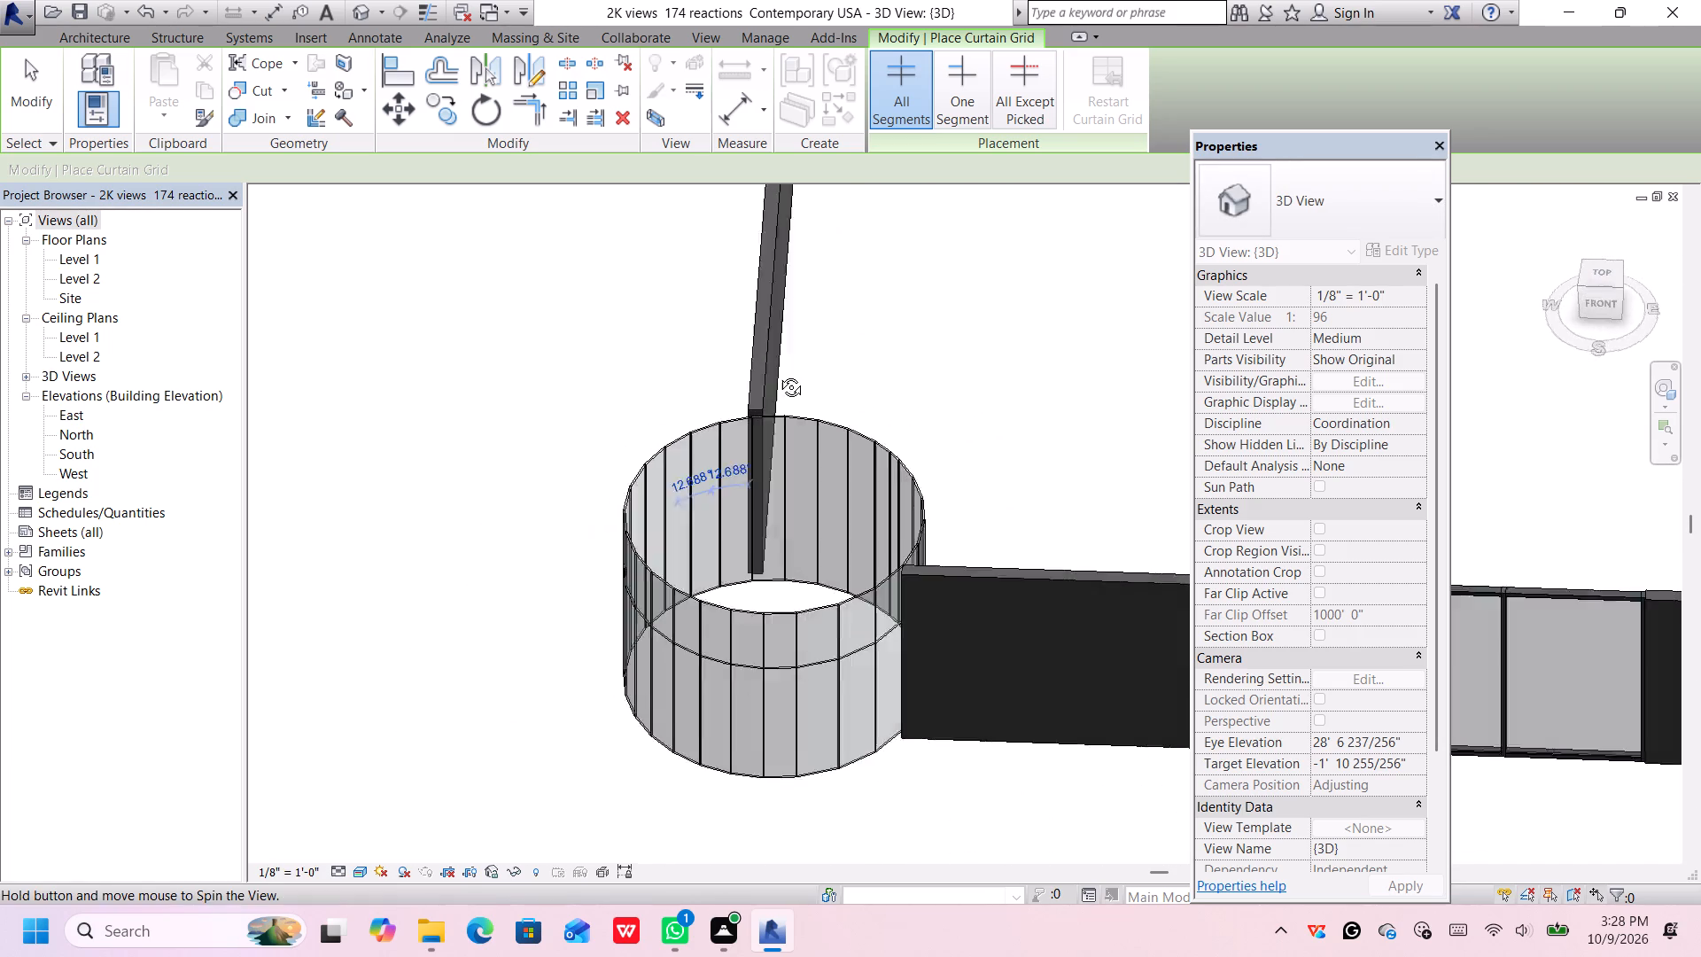
pyautogui.moveTo(778, 374); pyautogui.dragTo(781, 370, button='middle')
pyautogui.keyDown('shift'); pyautogui.scroll(-1, 765, 397); pyautogui.keyUp('shift')
pyautogui.keyDown('shift'); pyautogui.moveTo(659, 565); pyautogui.dragTo(897, 563, button='middle'); pyautogui.keyUp('shift')
pyautogui.keyDown('shift'); pyautogui.scroll(-1, 895, 569); pyautogui.keyUp('shift')
pyautogui.keyDown('shift'); pyautogui.moveTo(662, 533); pyautogui.dragTo(781, 593, button='middle'); pyautogui.keyUp('shift')
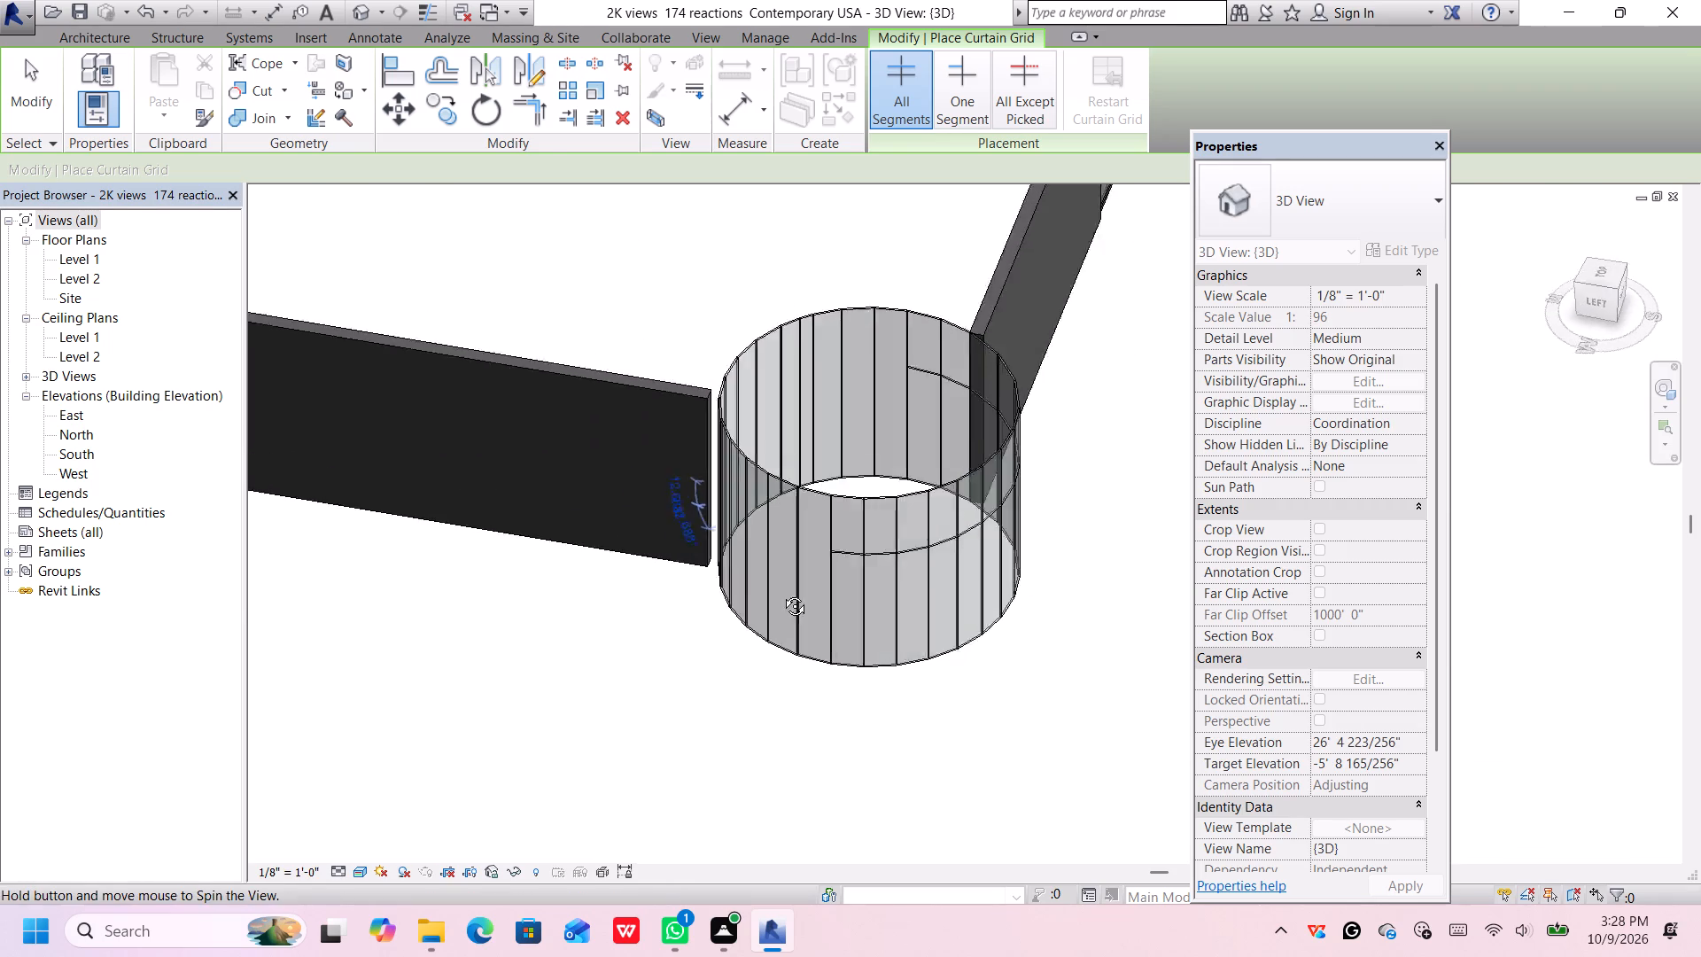
pyautogui.keyDown('shift'); pyautogui.moveTo(781, 593); pyautogui.dragTo(829, 581, button='middle'); pyautogui.keyUp('shift')
pyautogui.keyDown('shift'); pyautogui.middleClick(829, 581); pyautogui.keyUp('shift')
pyautogui.keyDown('shift'); pyautogui.scroll(1, 829, 578); pyautogui.keyUp('shift')
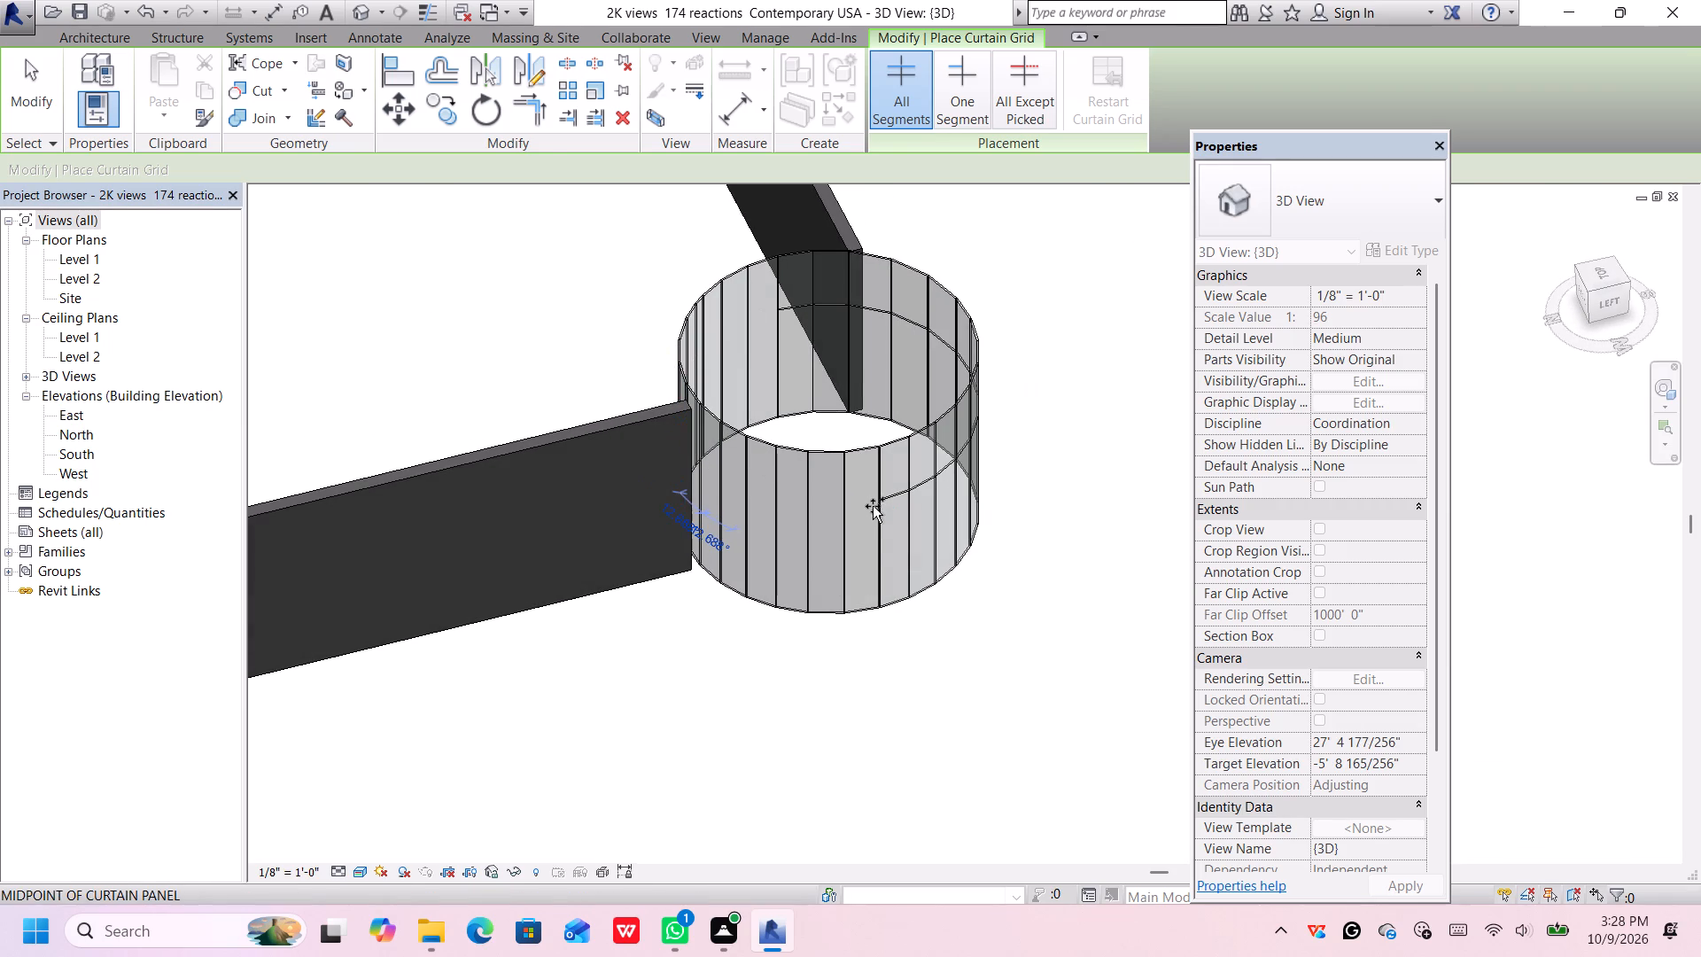
pyautogui.click(877, 499)
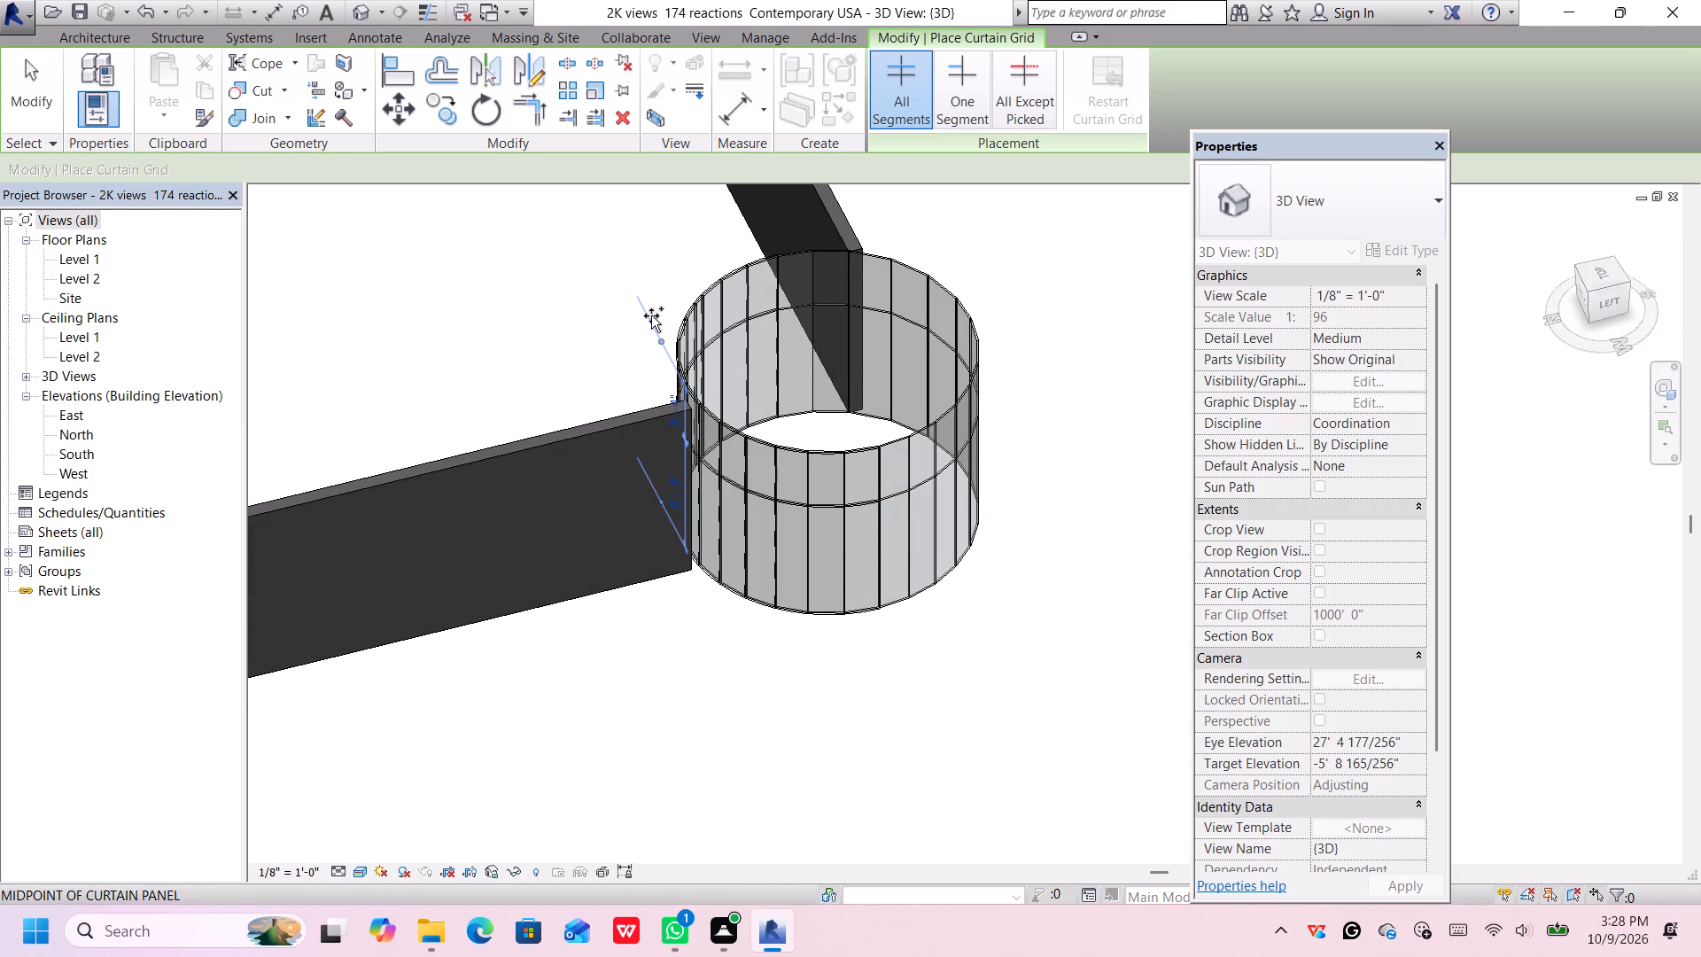
pyautogui.moveTo(645, 316); pyautogui.dragTo(607, 493, button='middle')
pyautogui.scroll(2, 607, 491)
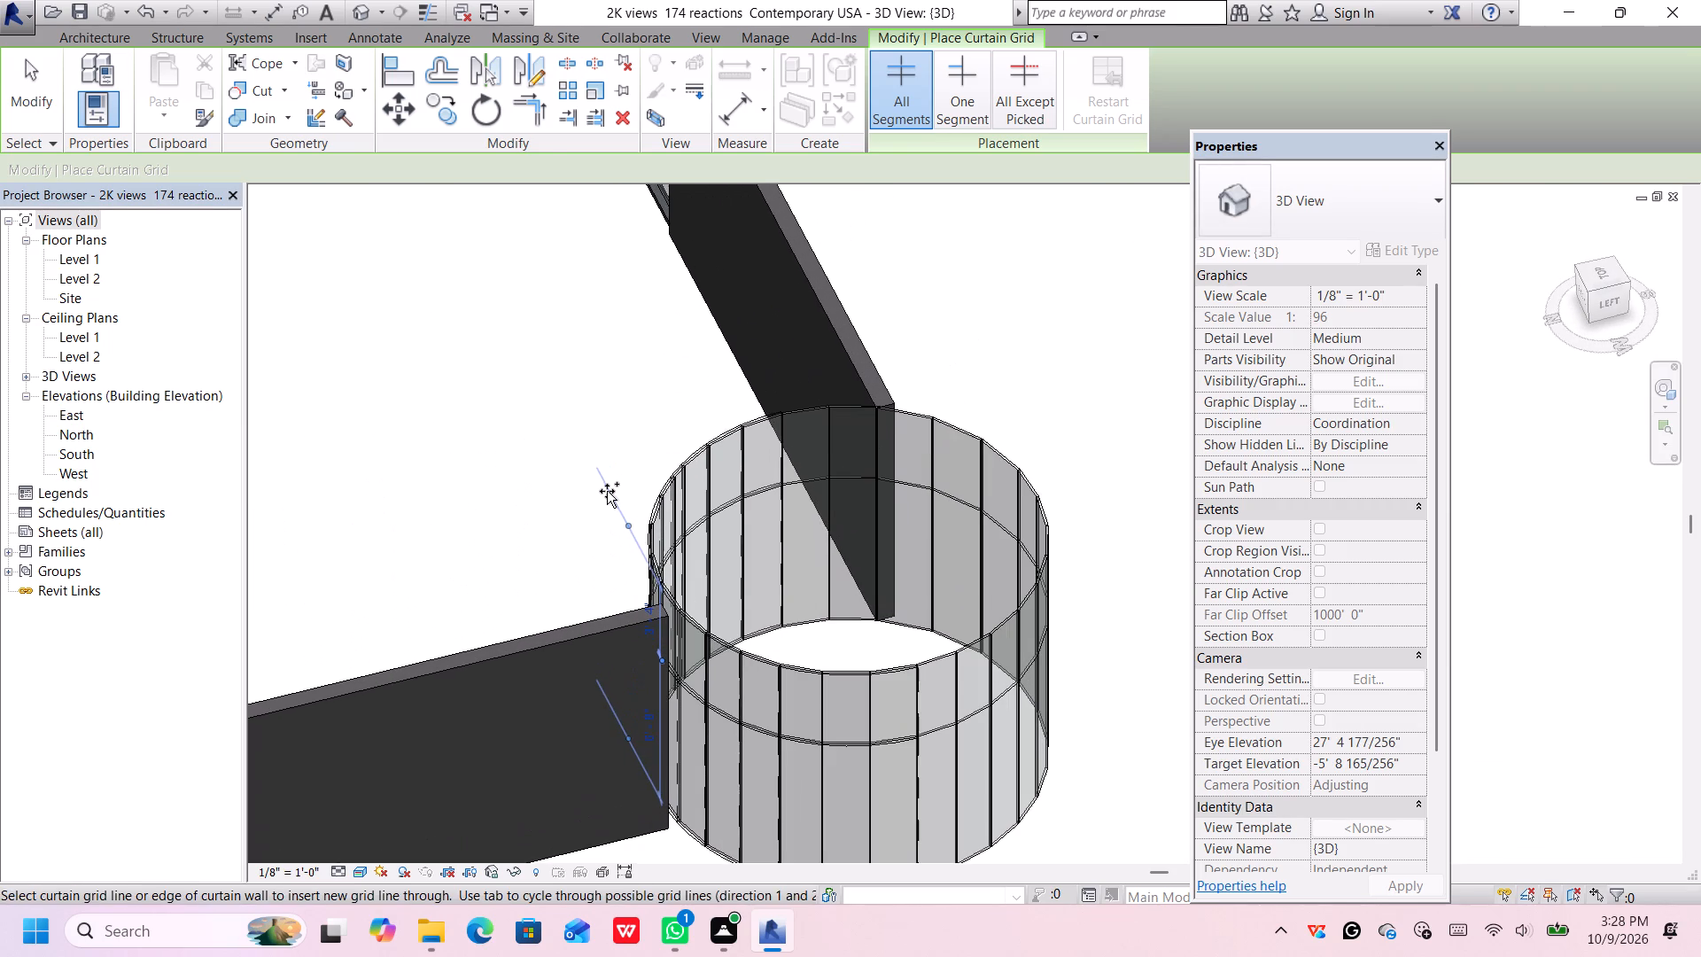
pyautogui.press('Escape')
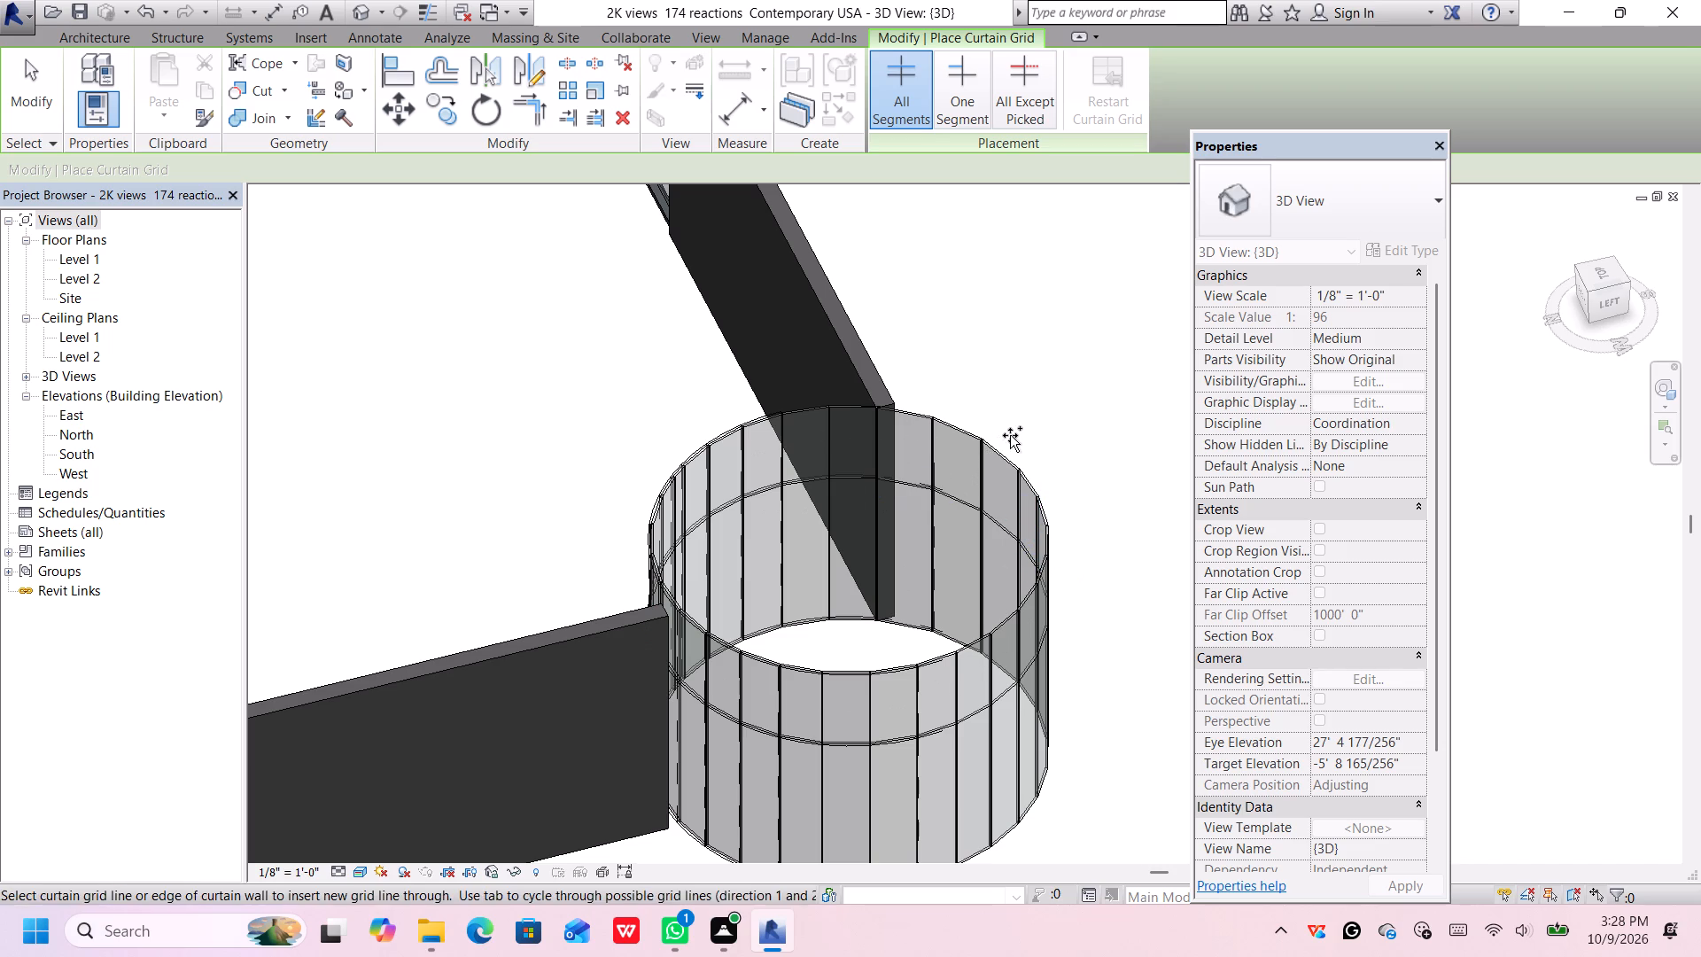
# Examine the regridded rounded glazed corner and its wall junctions from the outside, front and top.
pyautogui.moveTo(1010, 434); pyautogui.dragTo(918, 526, button='middle')
pyautogui.keyDown('shift'); pyautogui.moveTo(798, 549); pyautogui.dragTo(668, 541, button='middle'); pyautogui.keyUp('shift')
pyautogui.keyDown('shift'); pyautogui.moveTo(631, 539); pyautogui.dragTo(609, 533, button='middle'); pyautogui.keyUp('shift')
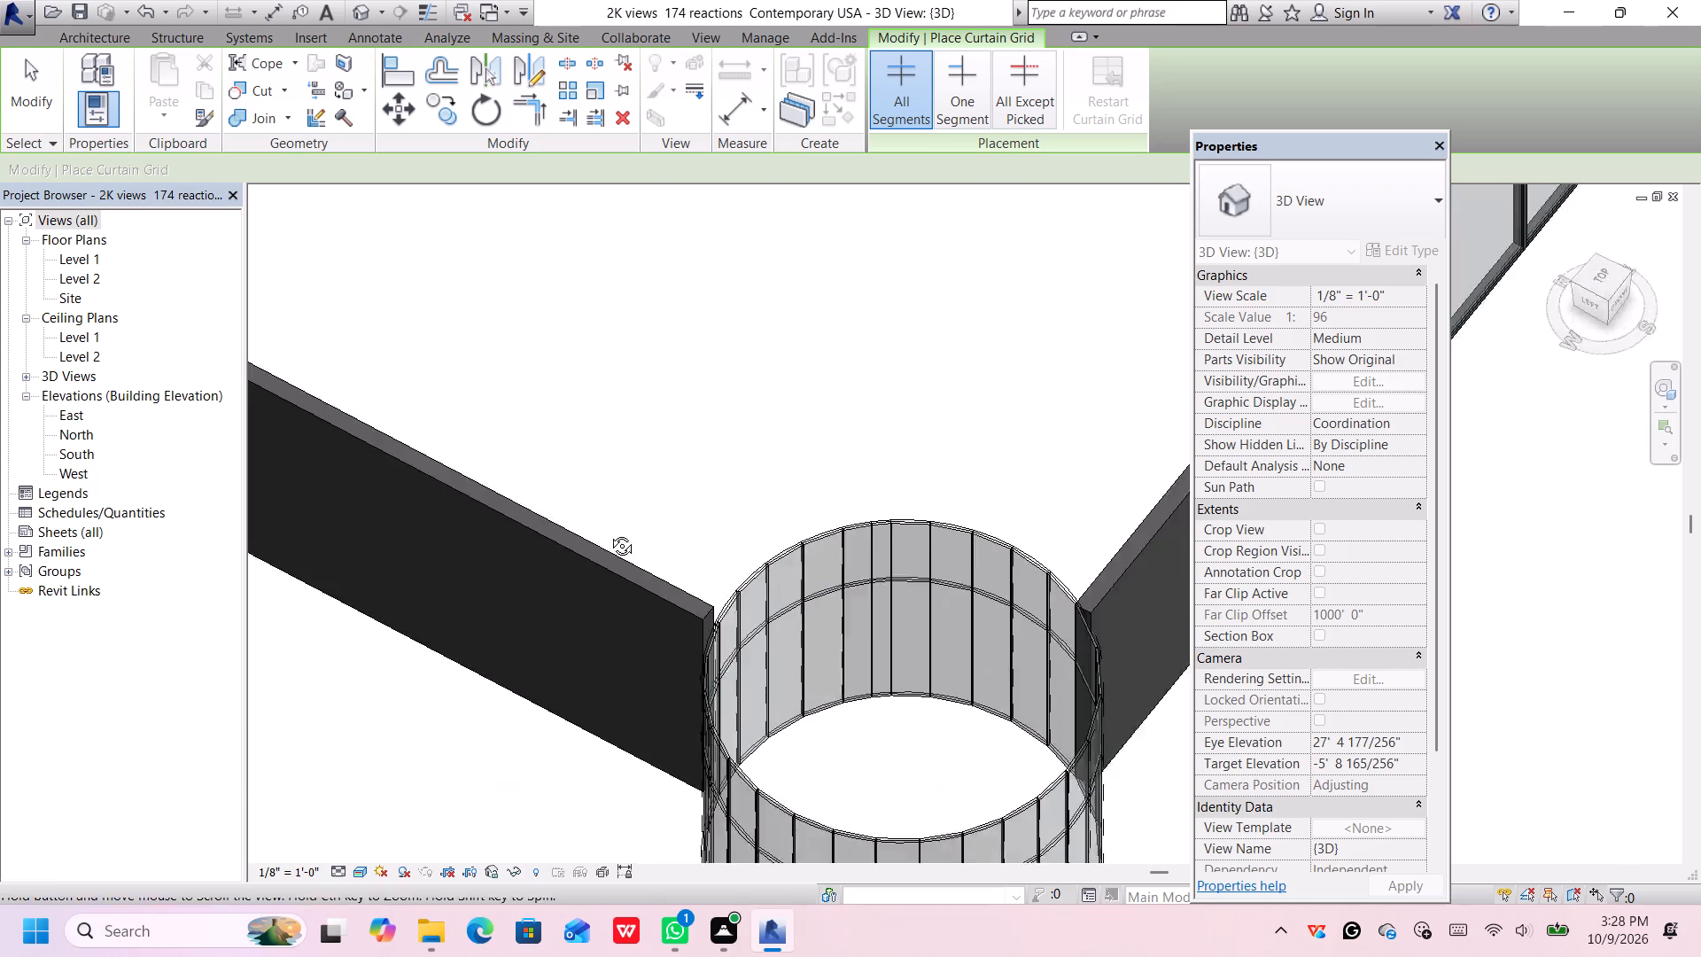
pyautogui.keyDown('shift'); pyautogui.moveTo(609, 533); pyautogui.dragTo(617, 538, button='middle'); pyautogui.keyUp('shift')
pyautogui.keyDown('shift'); pyautogui.moveTo(625, 541); pyautogui.dragTo(638, 547, button='middle'); pyautogui.keyUp('shift')
pyautogui.scroll(1, 801, 699)
pyautogui.scroll(-5, 803, 699)
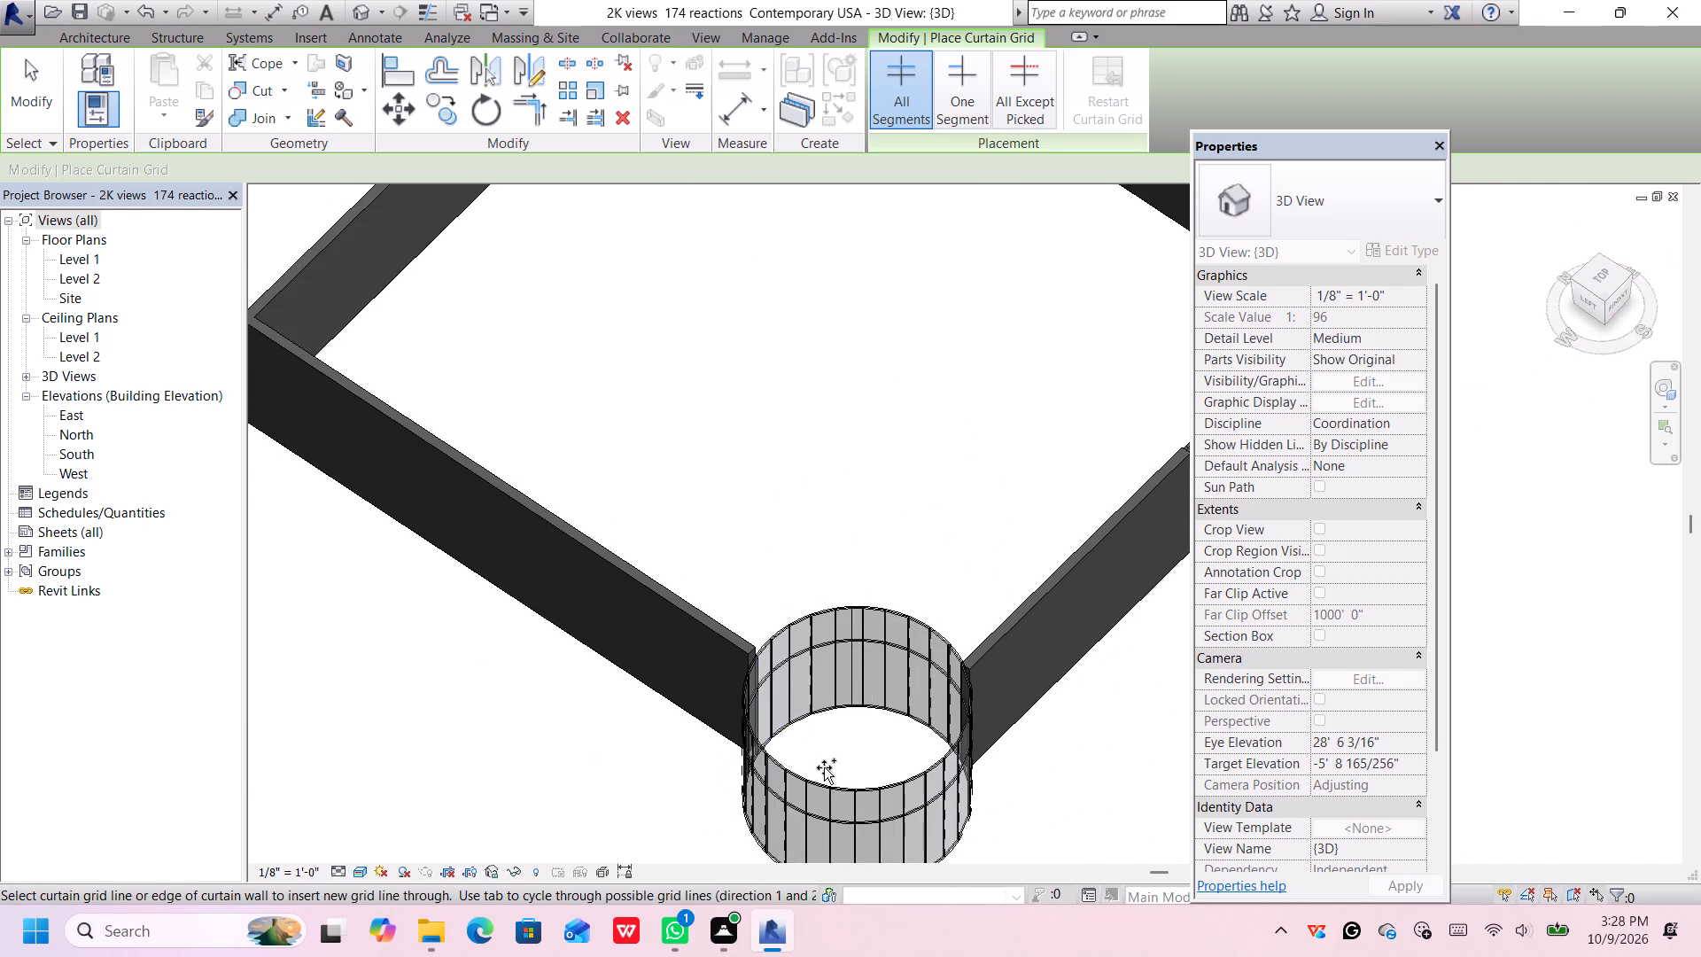
pyautogui.moveTo(824, 766); pyautogui.dragTo(792, 659, button='middle')
pyautogui.moveTo(792, 664); pyautogui.dragTo(820, 733, button='middle')
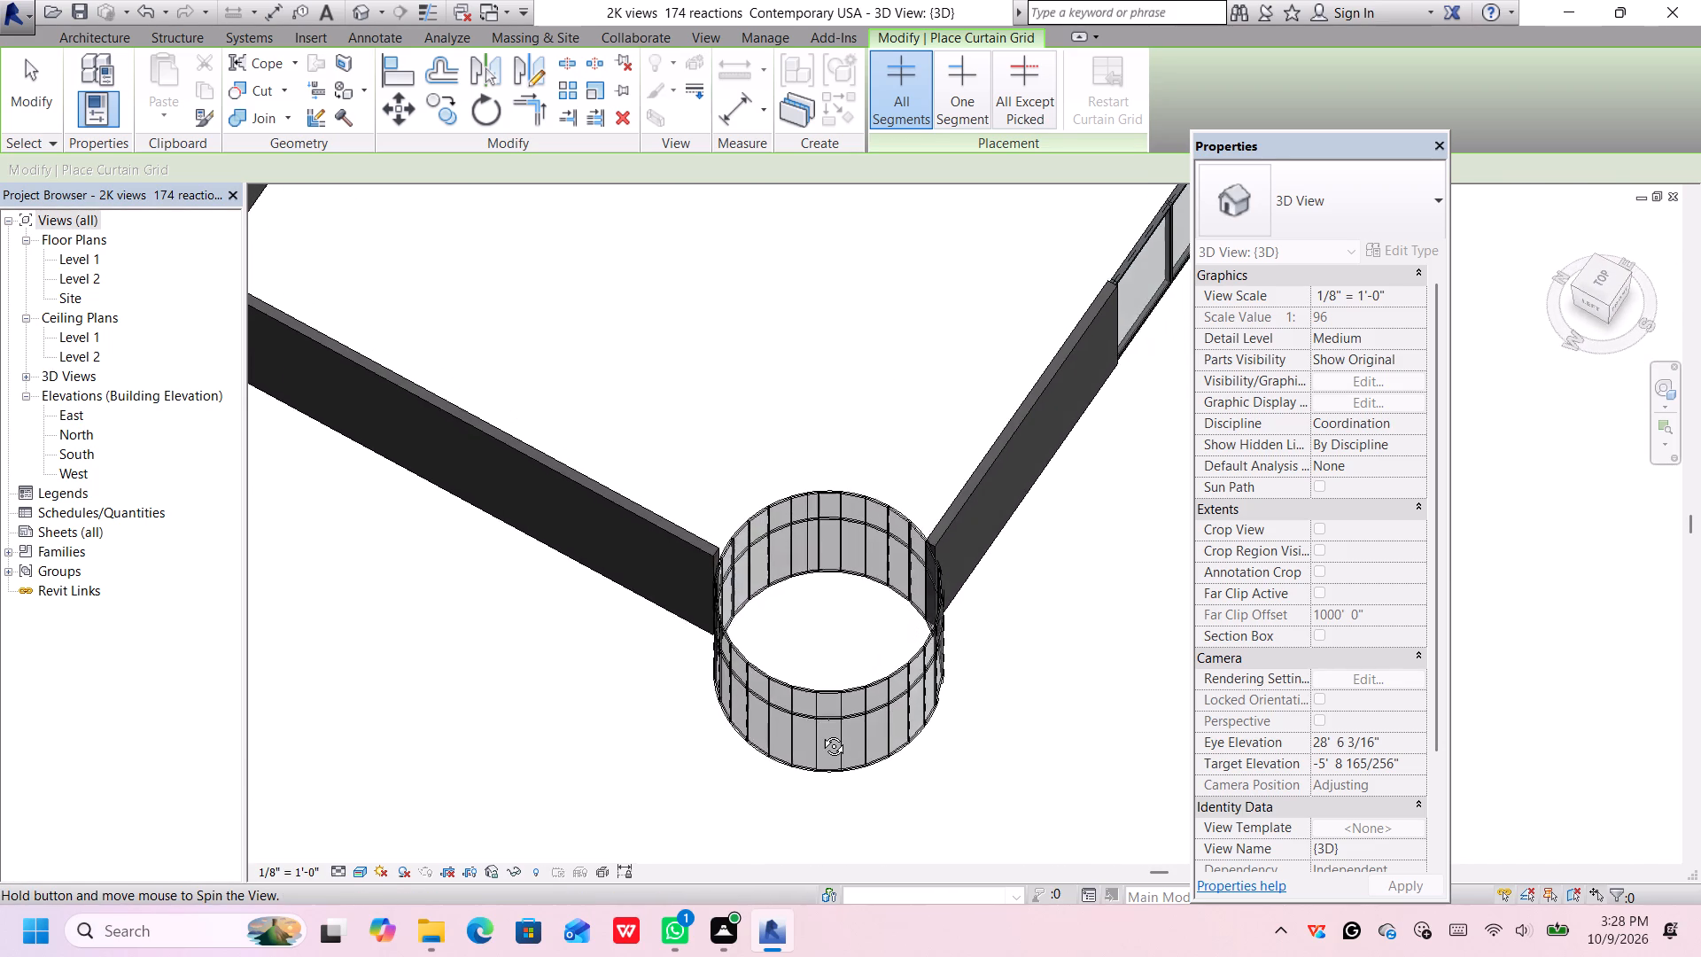
pyautogui.moveTo(820, 733); pyautogui.dragTo(798, 484, button='middle')
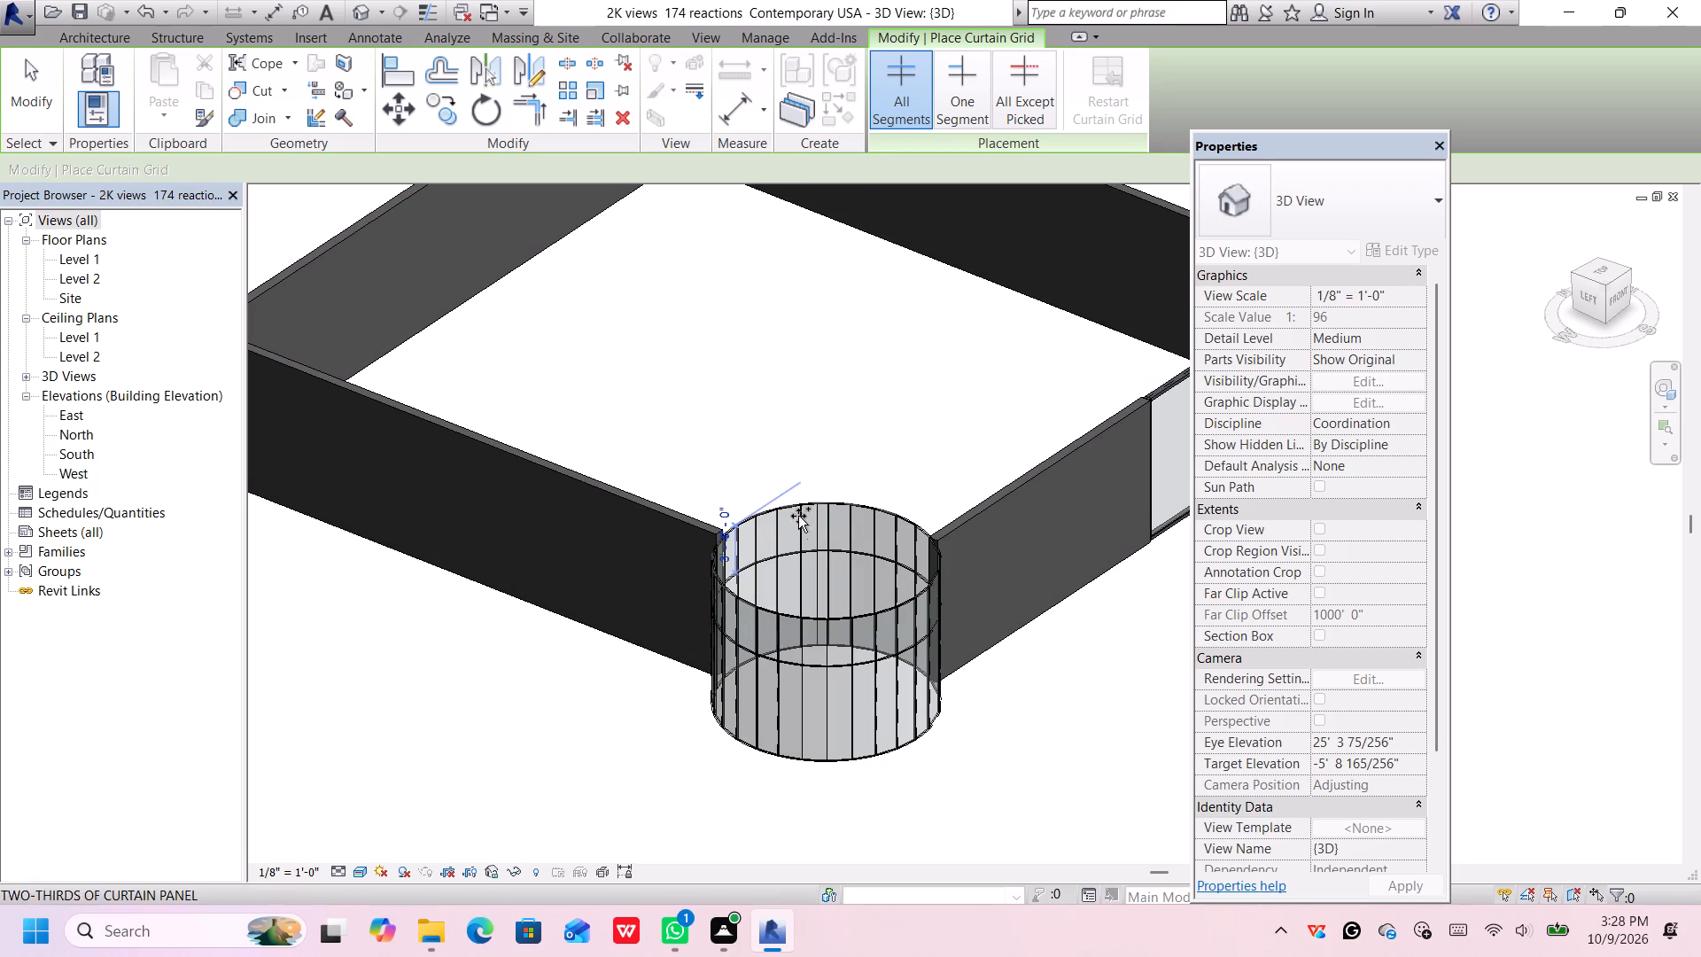
pyautogui.moveTo(1022, 773); pyautogui.dragTo(780, 569, button='middle')
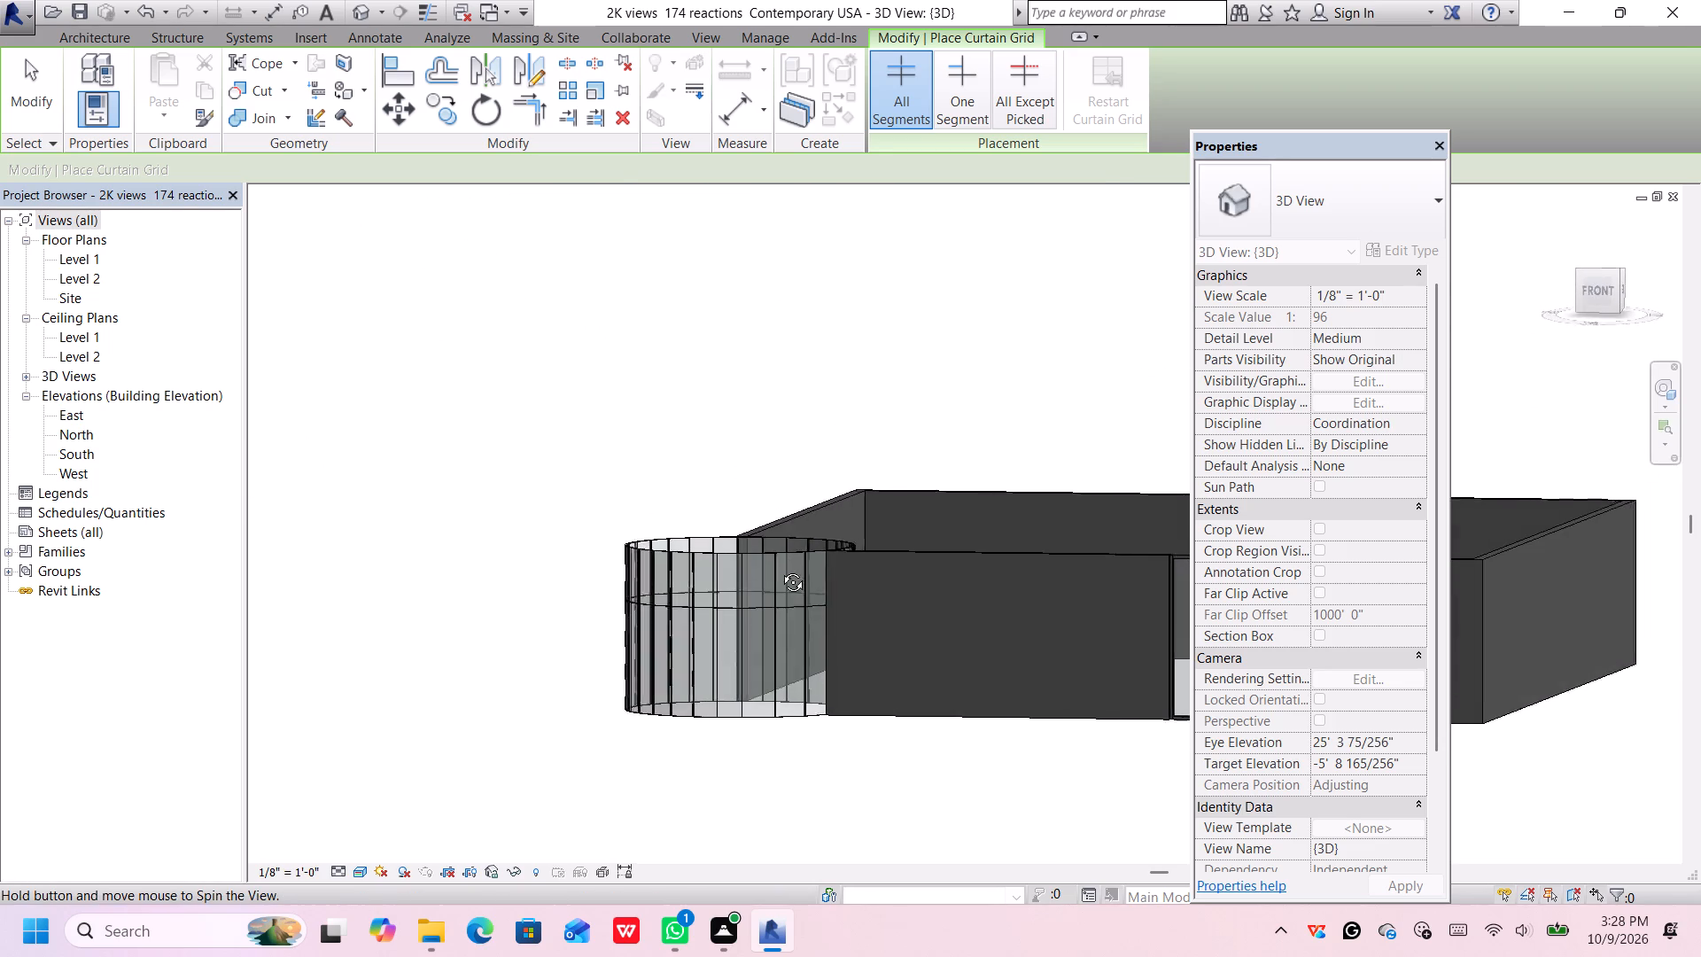
pyautogui.moveTo(780, 569); pyautogui.dragTo(834, 647, button='middle')
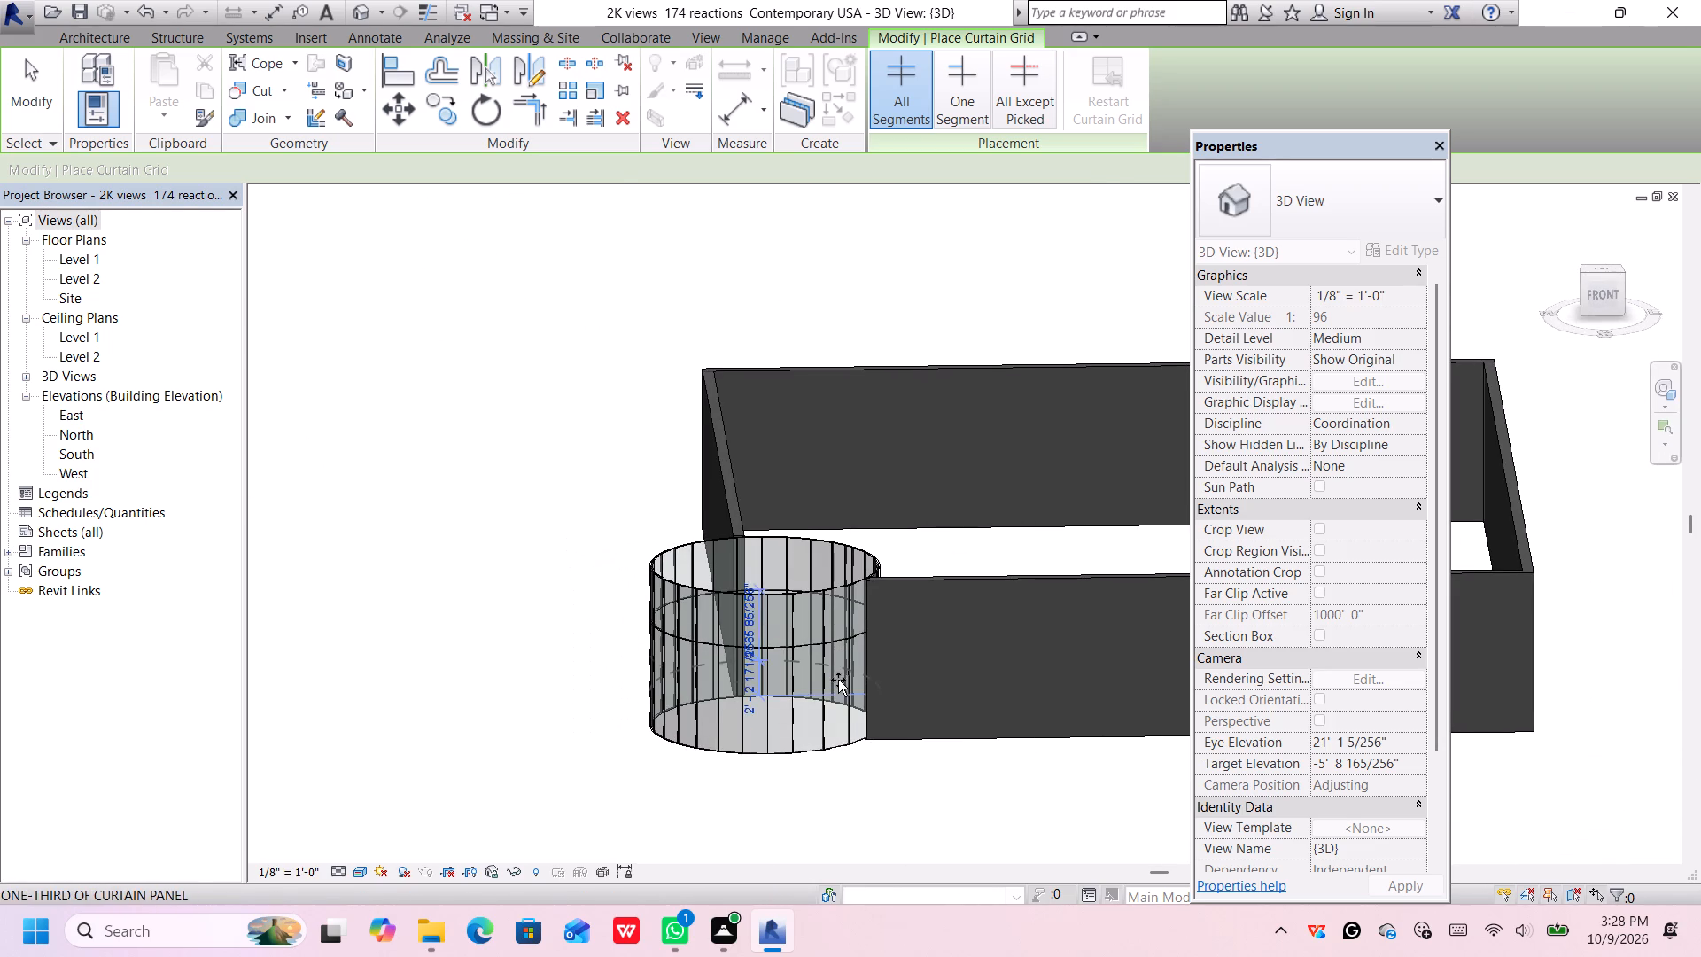
pyautogui.moveTo(894, 793); pyautogui.dragTo(896, 815, button='middle')
pyautogui.keyDown('shift'); pyautogui.moveTo(903, 828); pyautogui.dragTo(920, 896, button='middle'); pyautogui.keyUp('shift')
pyautogui.keyDown('shift'); pyautogui.moveTo(925, 911); pyautogui.dragTo(937, 930, button='middle'); pyautogui.keyUp('shift')
pyautogui.keyDown('shift'); pyautogui.scroll(-1, 937, 927); pyautogui.keyUp('shift')
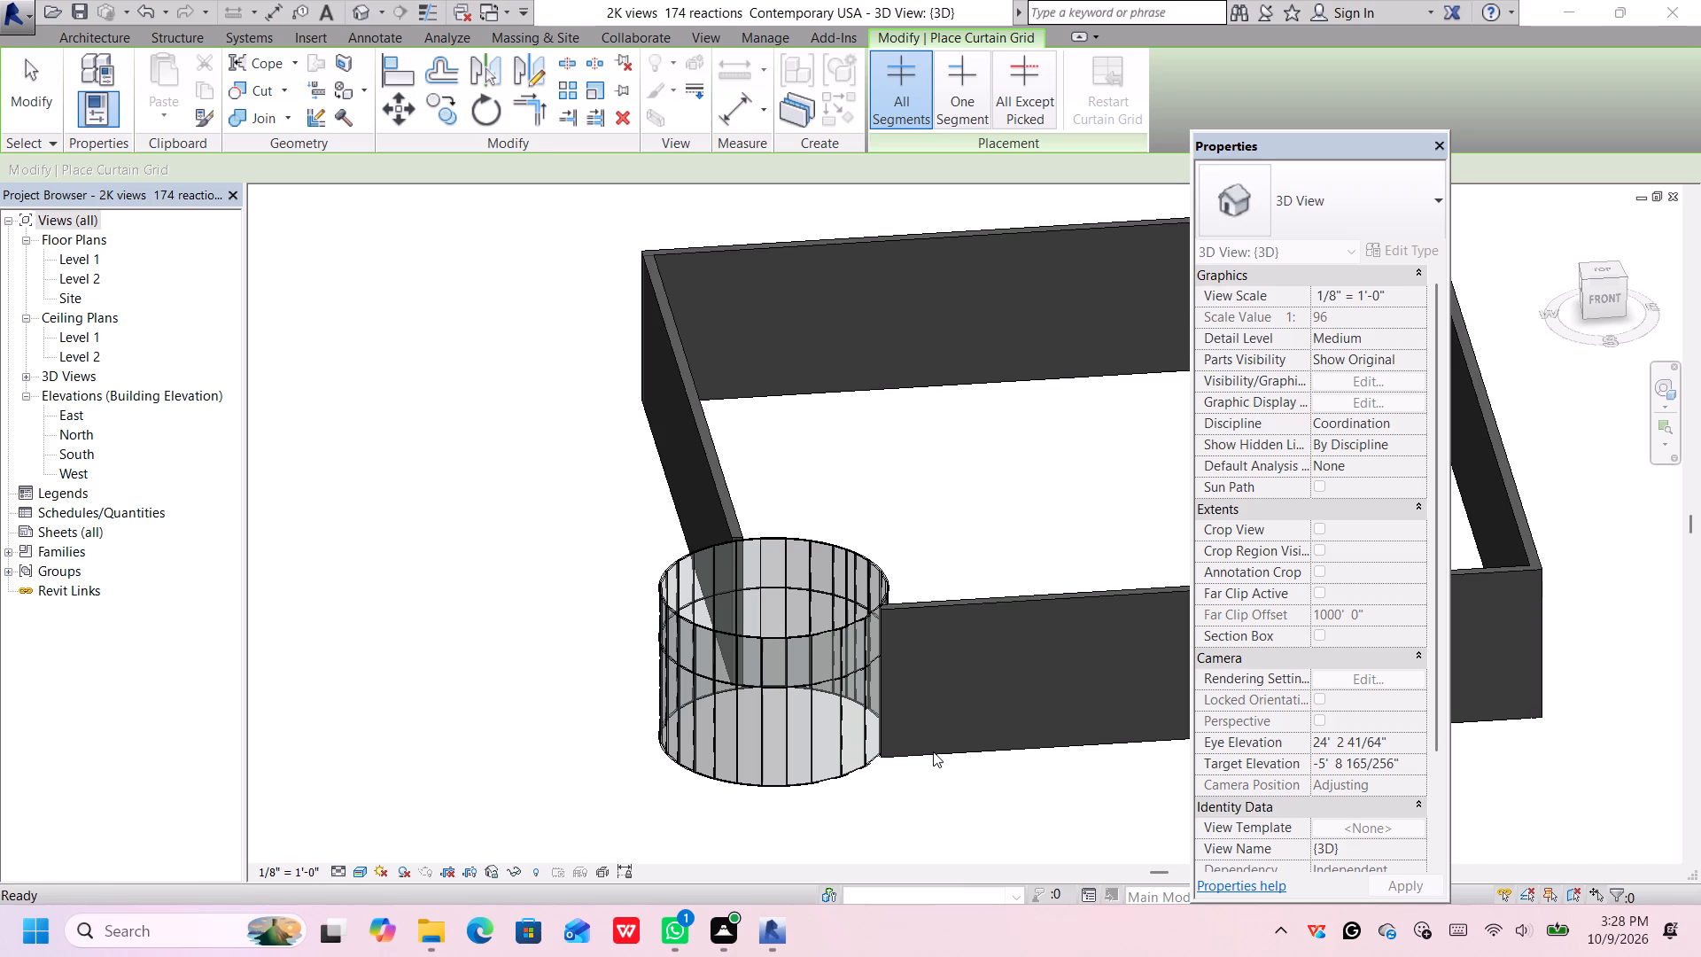
pyautogui.keyDown('shift'); pyautogui.moveTo(933, 752); pyautogui.dragTo(965, 909, button='middle'); pyautogui.keyUp('shift')
pyautogui.keyDown('shift'); pyautogui.moveTo(931, 756); pyautogui.dragTo(929, 903, button='middle'); pyautogui.keyUp('shift')
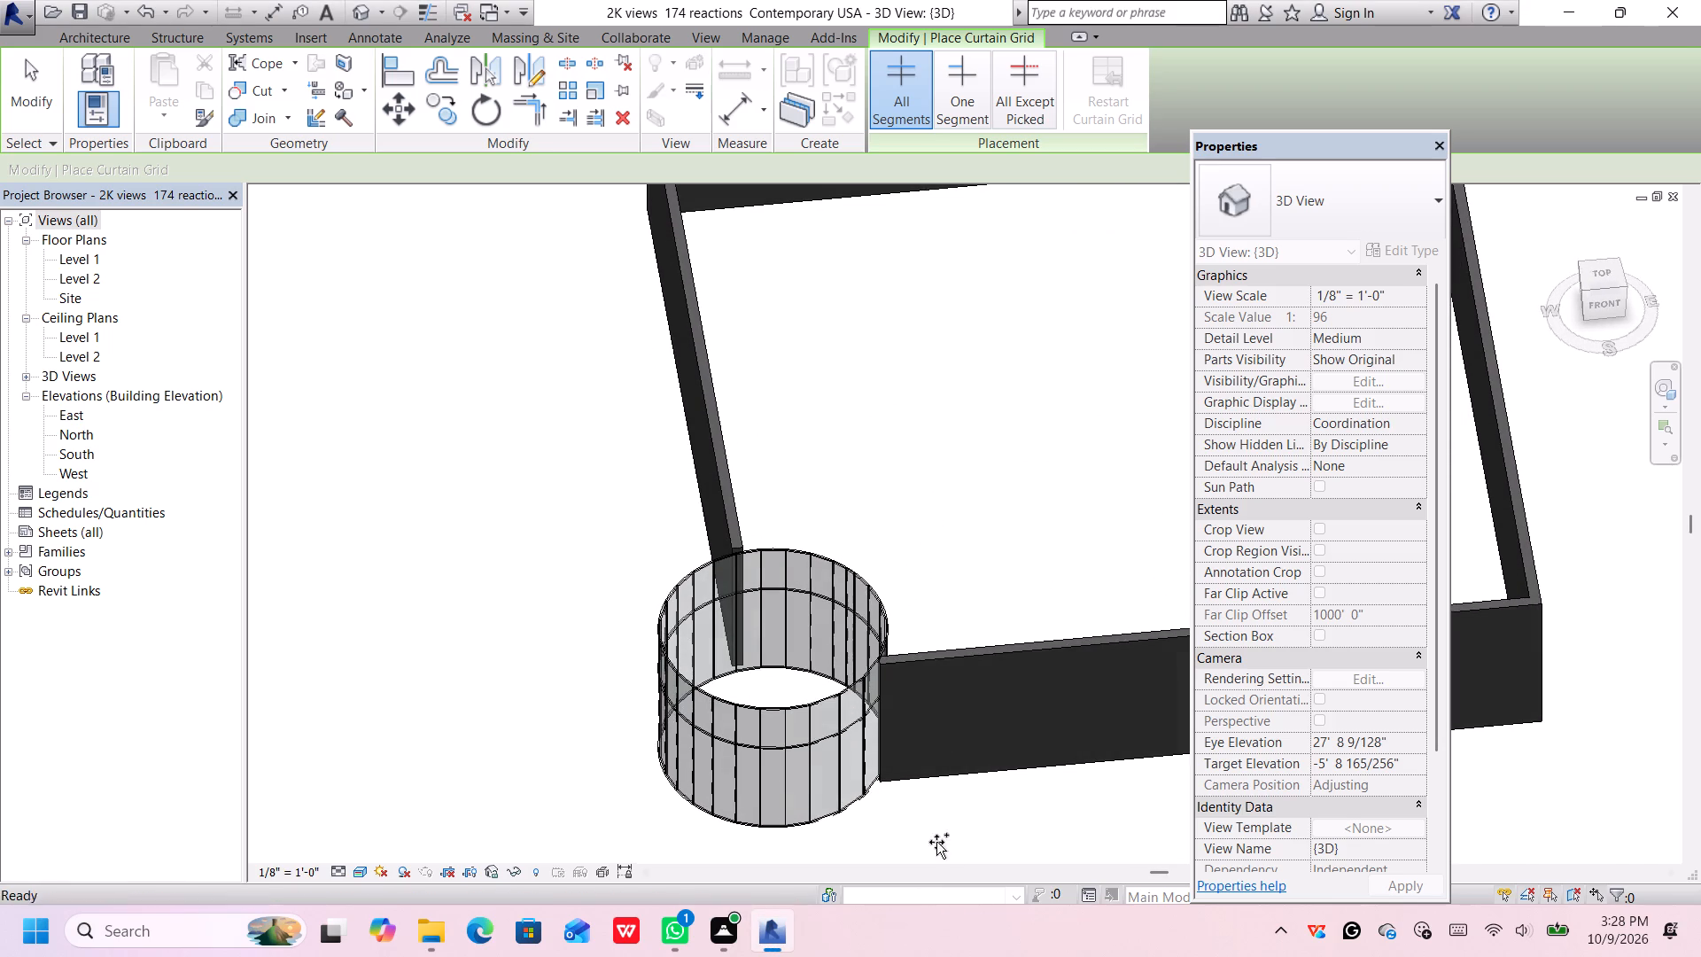
pyautogui.keyDown('shift'); pyautogui.moveTo(946, 714); pyautogui.dragTo(950, 876, button='middle'); pyautogui.keyUp('shift')
pyautogui.keyDown('shift'); pyautogui.moveTo(940, 626); pyautogui.dragTo(975, 826, button='middle'); pyautogui.keyUp('shift')
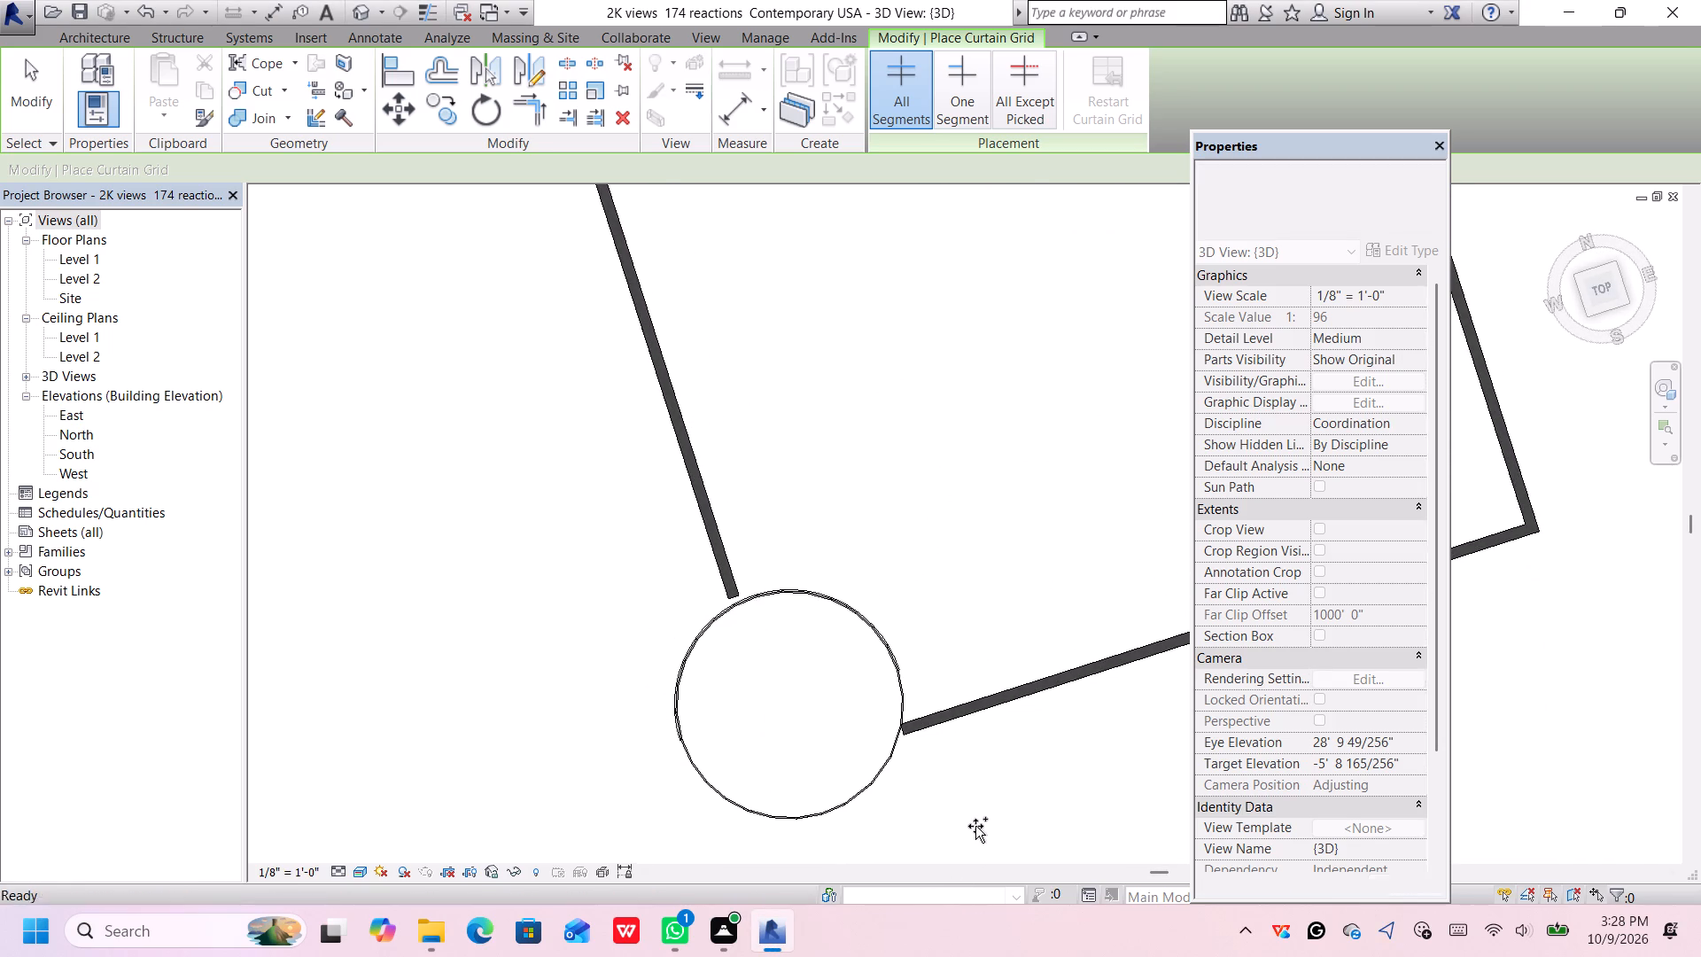
pyautogui.keyDown('shift'); pyautogui.scroll(1, 700, 540); pyautogui.keyUp('shift')
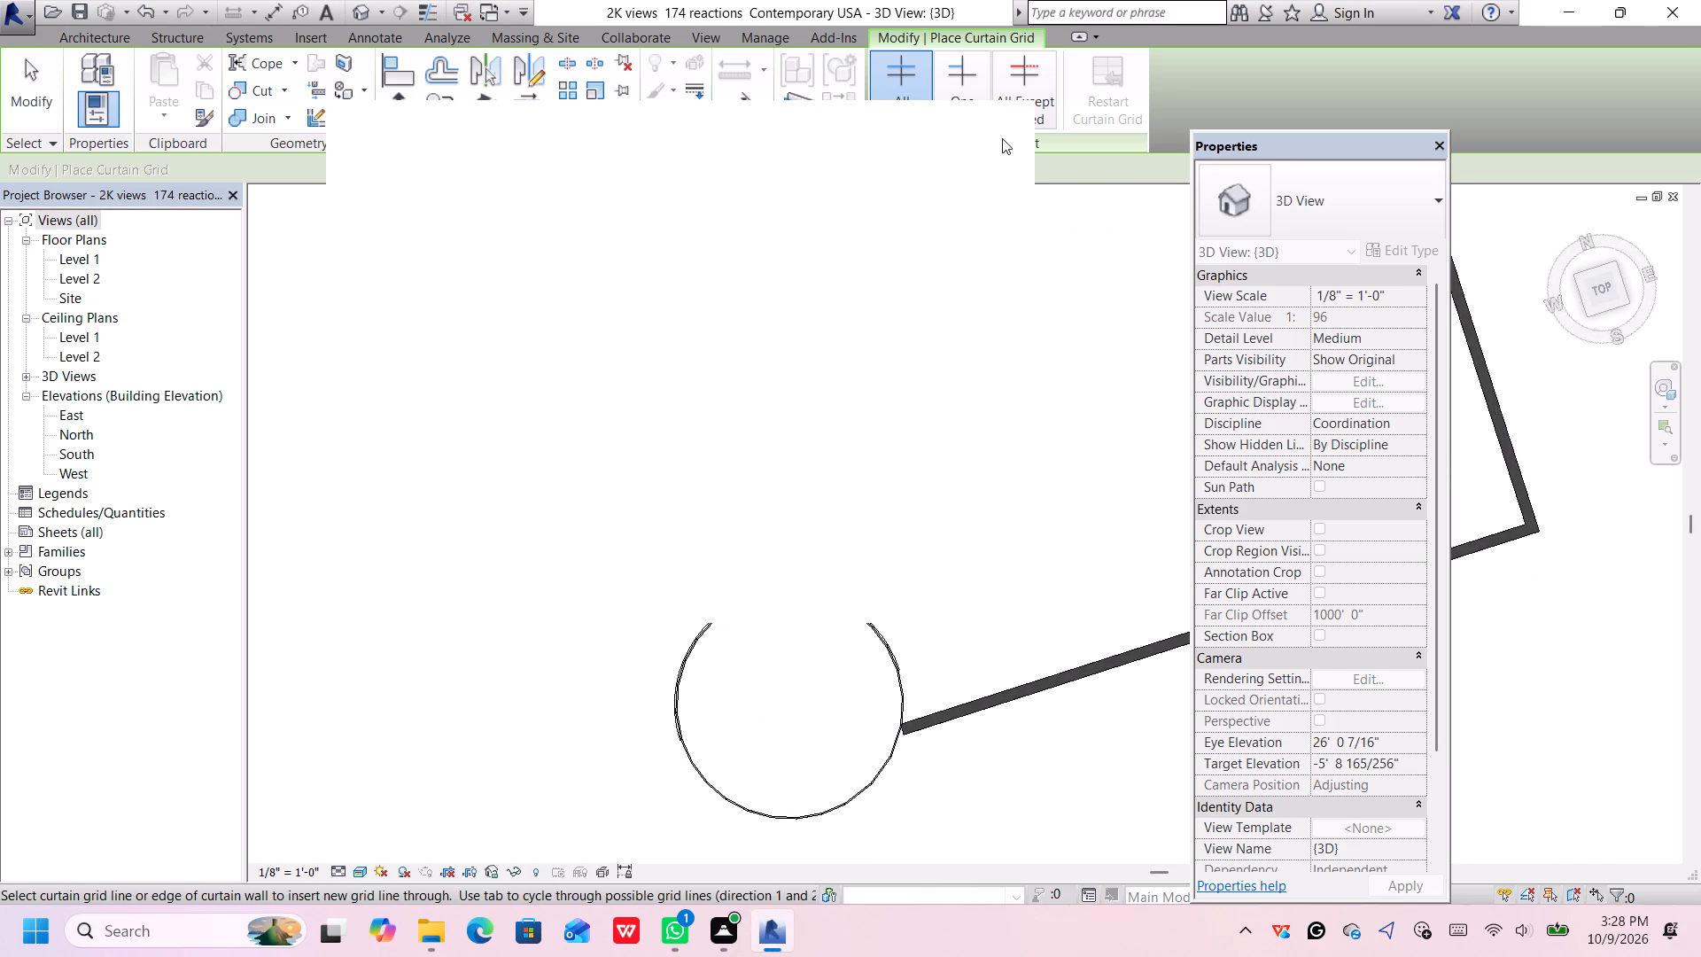
pyautogui.scroll(1, 1006, 136)
pyautogui.click(997, 131)
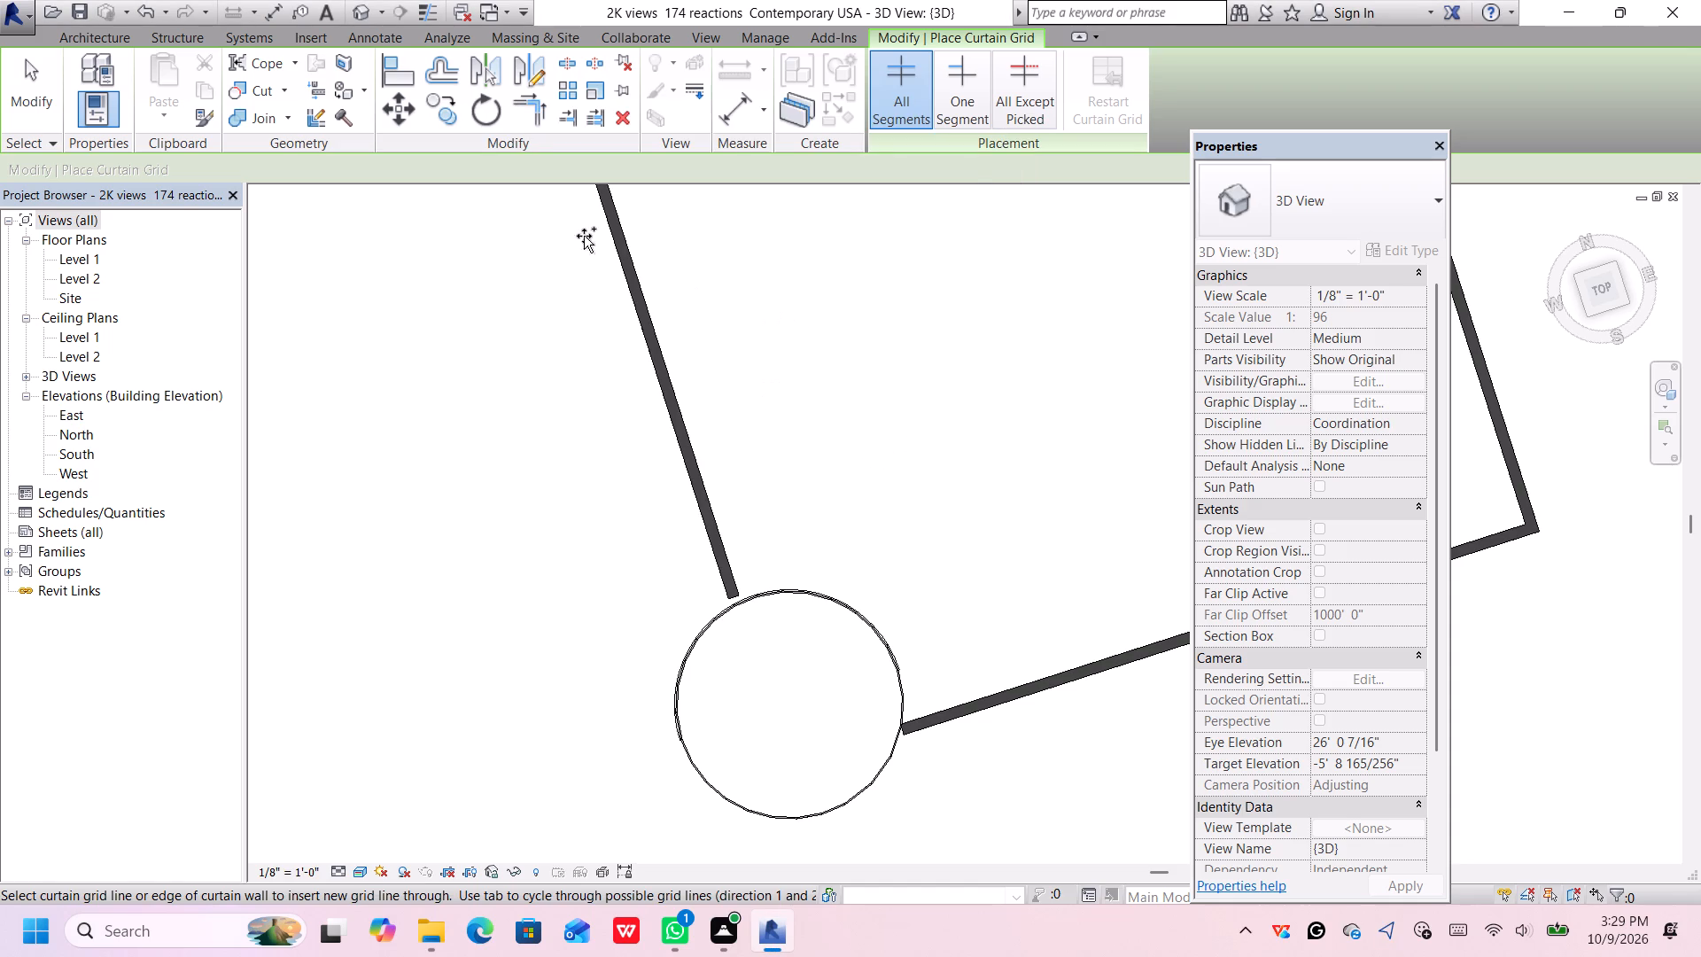
# Set up a new start-end-radius arc wall using the Basic Wall Generic - 8" type.
pyautogui.click(97, 36)
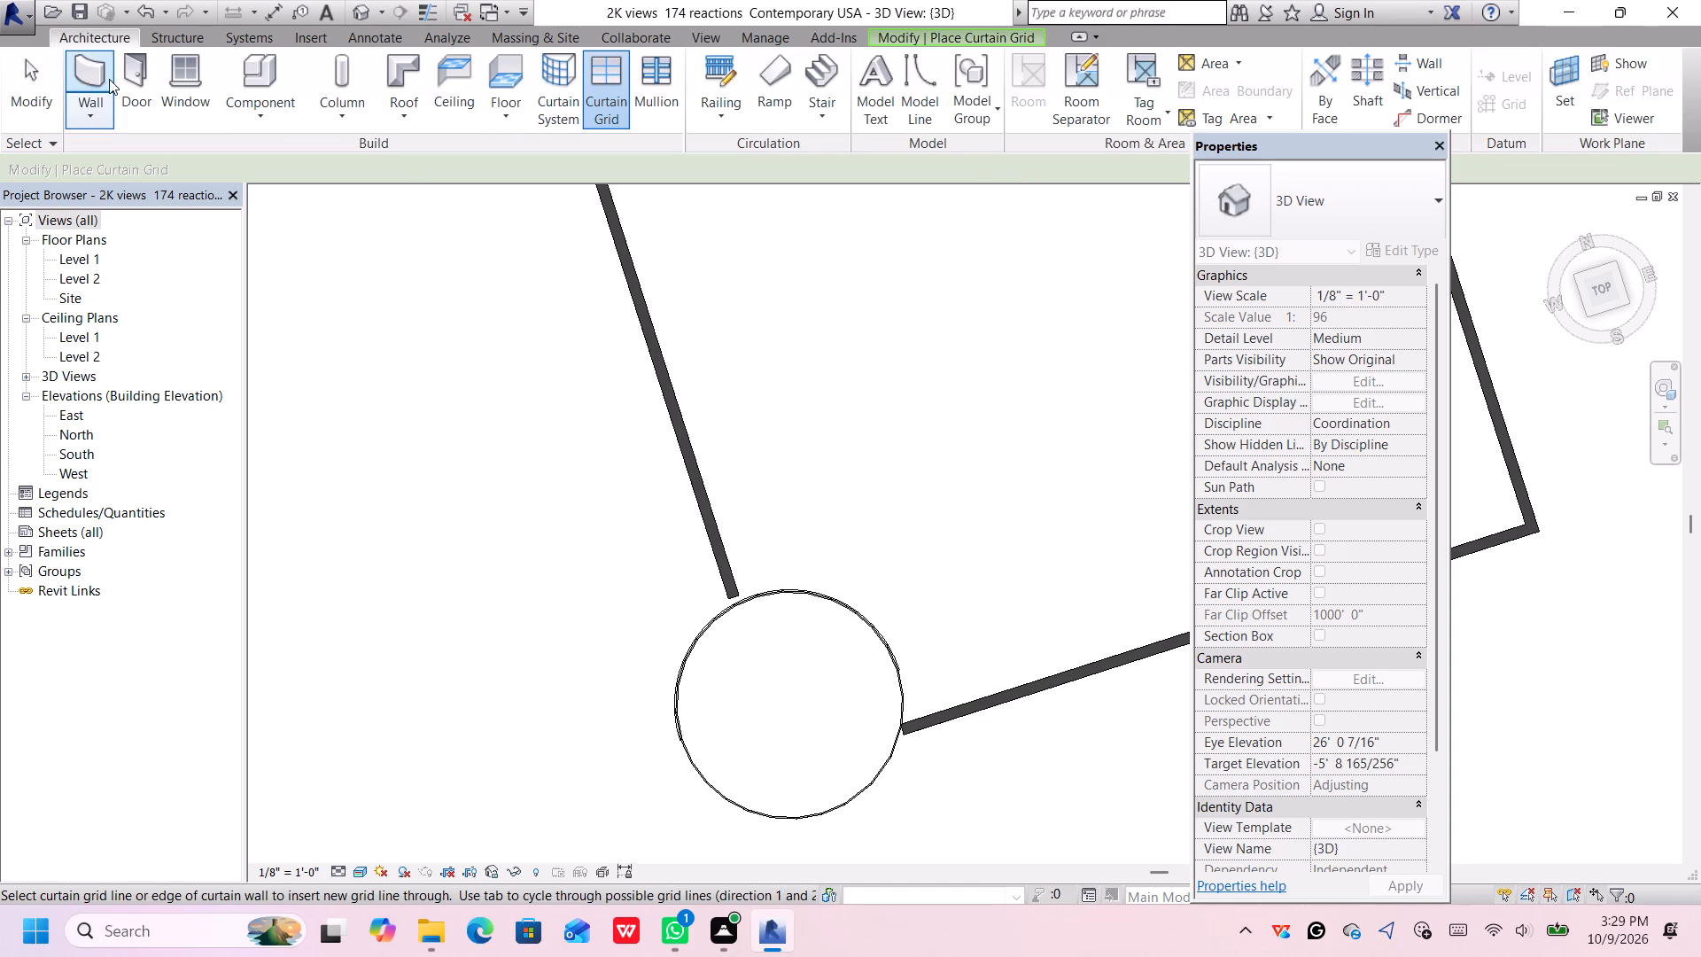
pyautogui.click(107, 80)
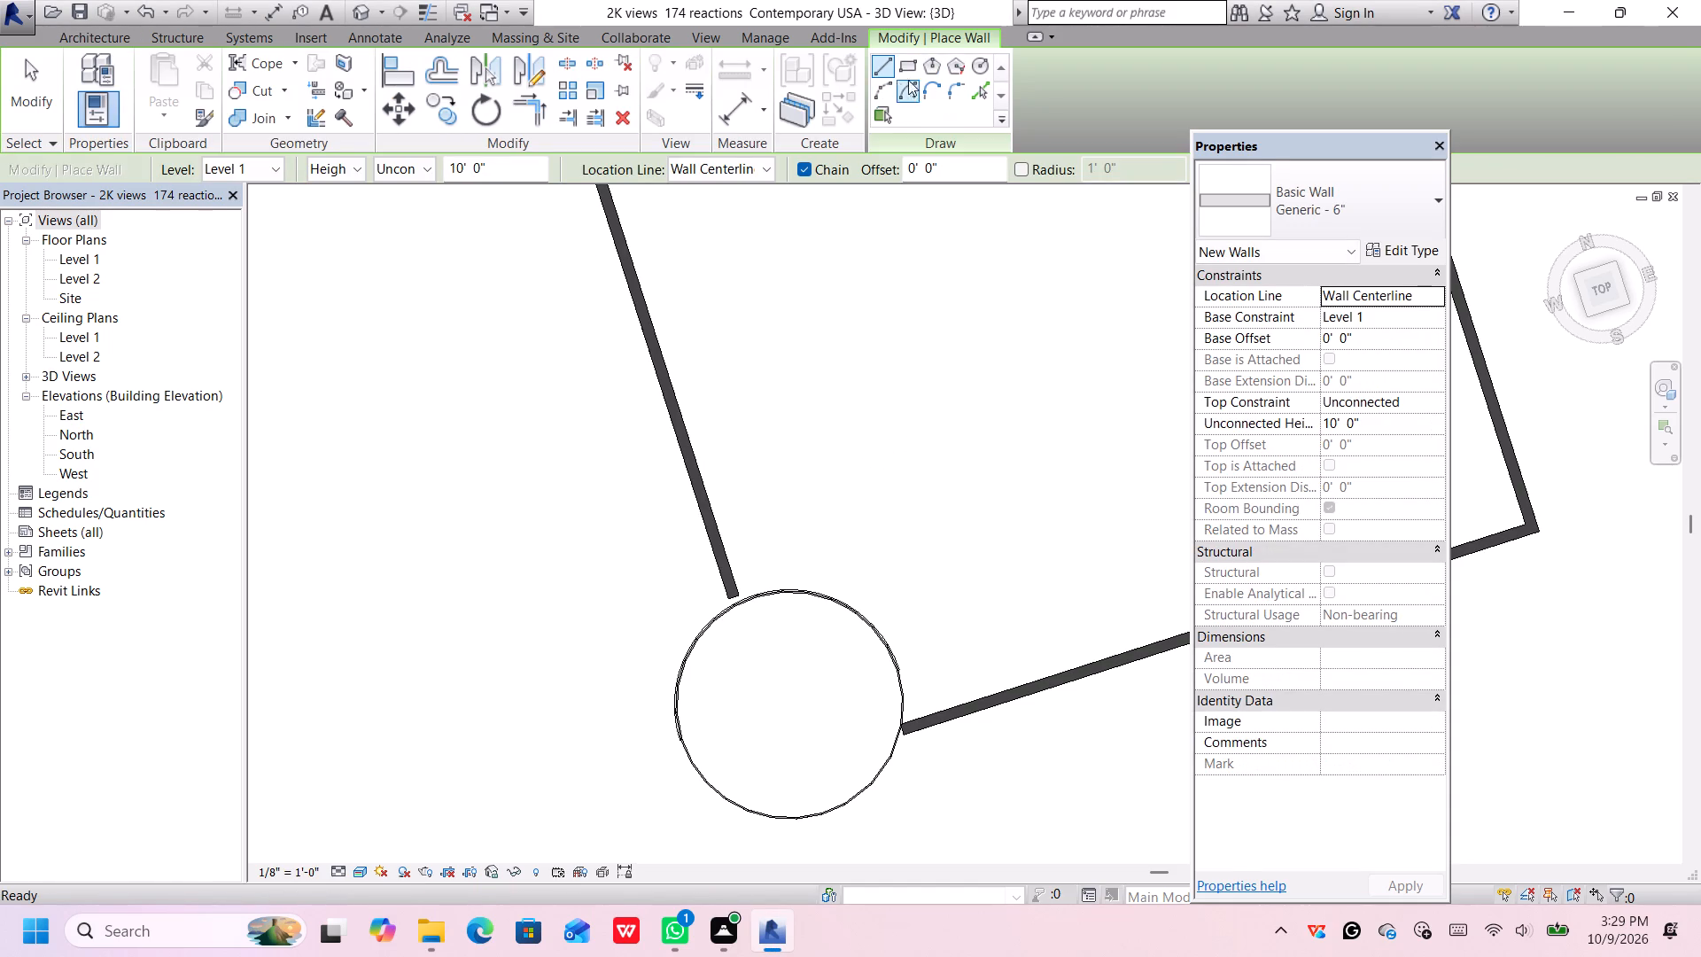
pyautogui.click(1297, 191)
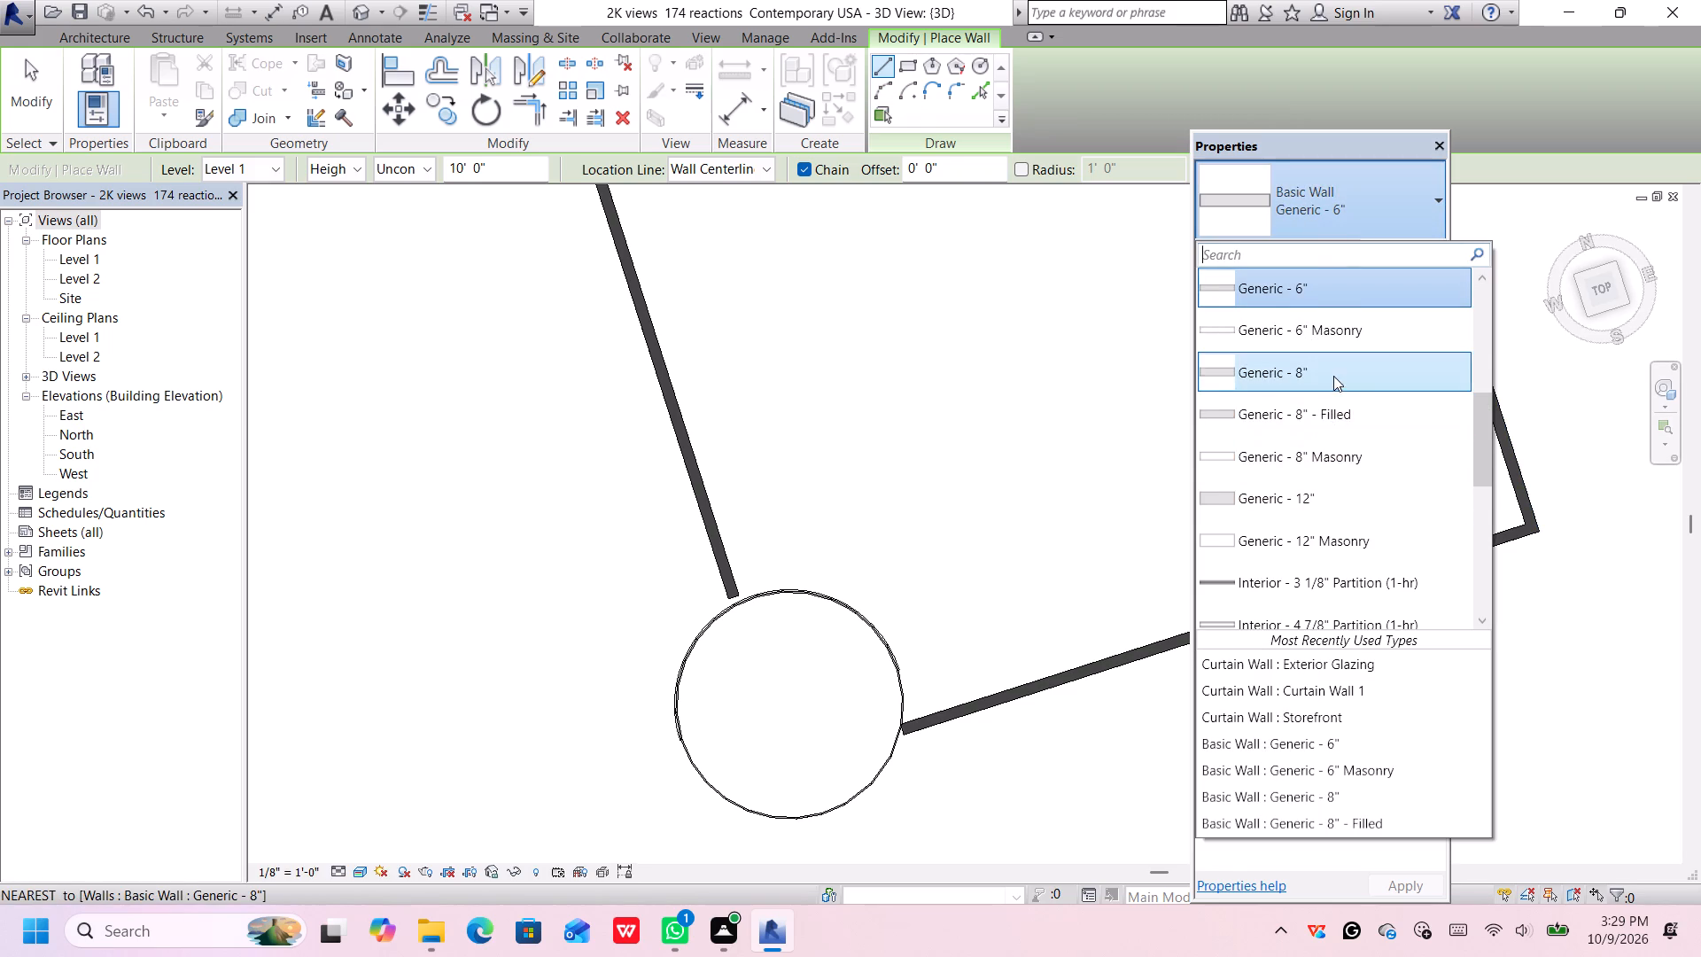
pyautogui.click(1333, 376)
pyautogui.click(881, 89)
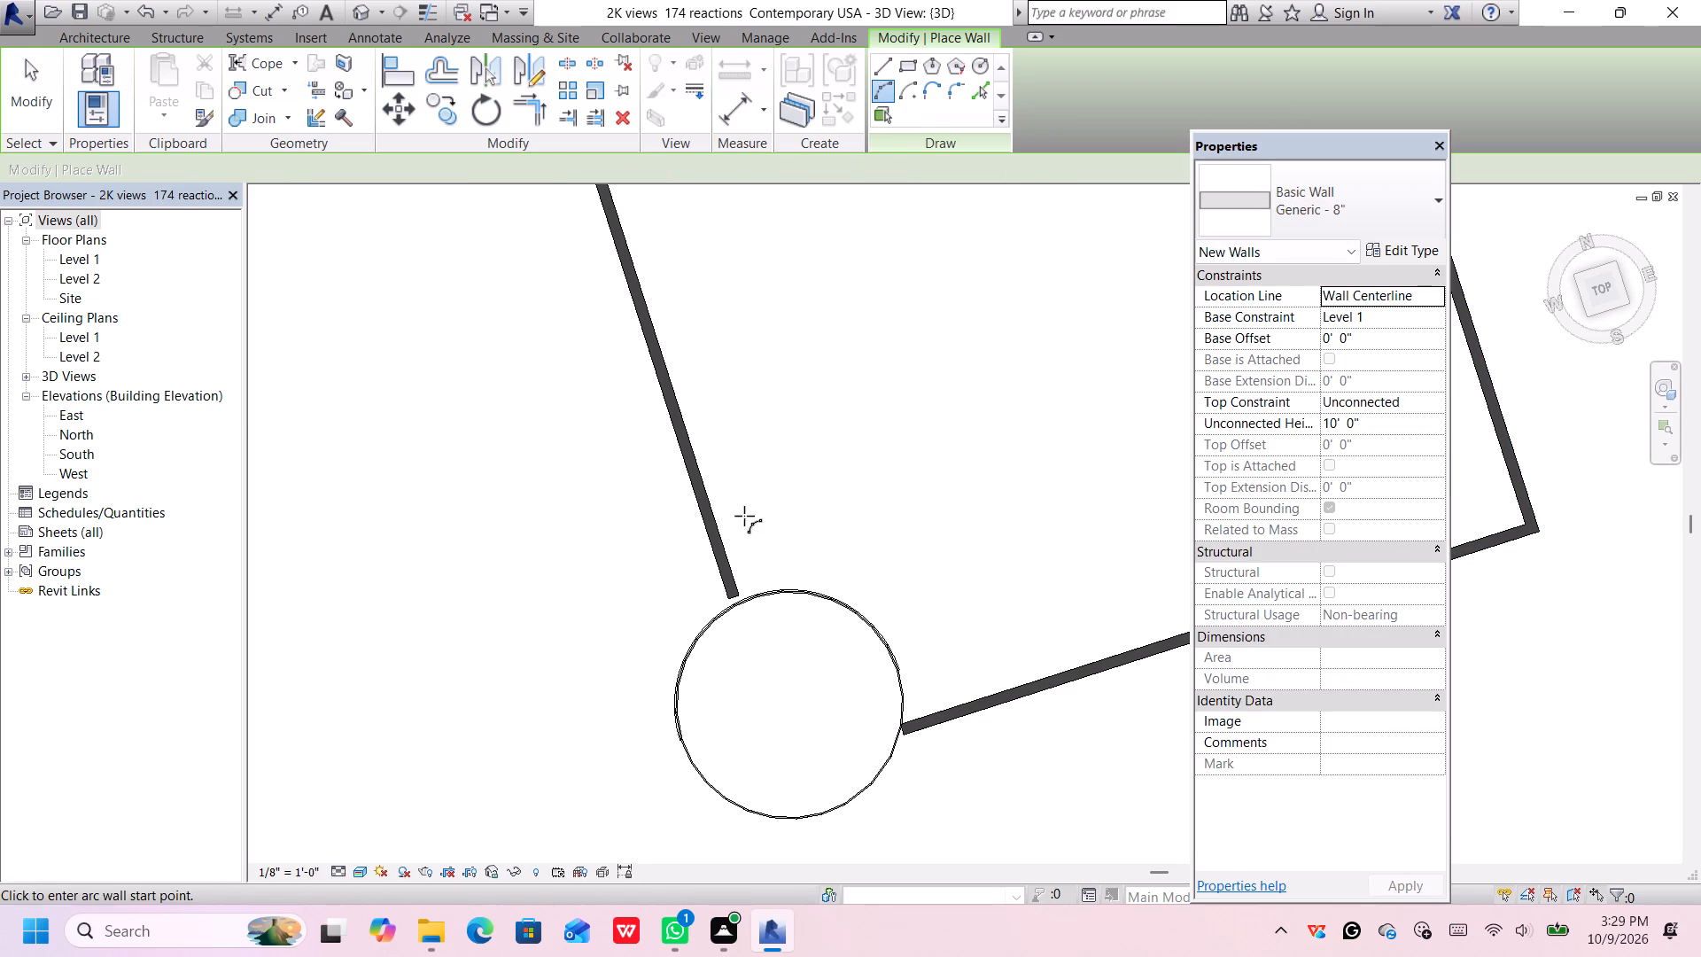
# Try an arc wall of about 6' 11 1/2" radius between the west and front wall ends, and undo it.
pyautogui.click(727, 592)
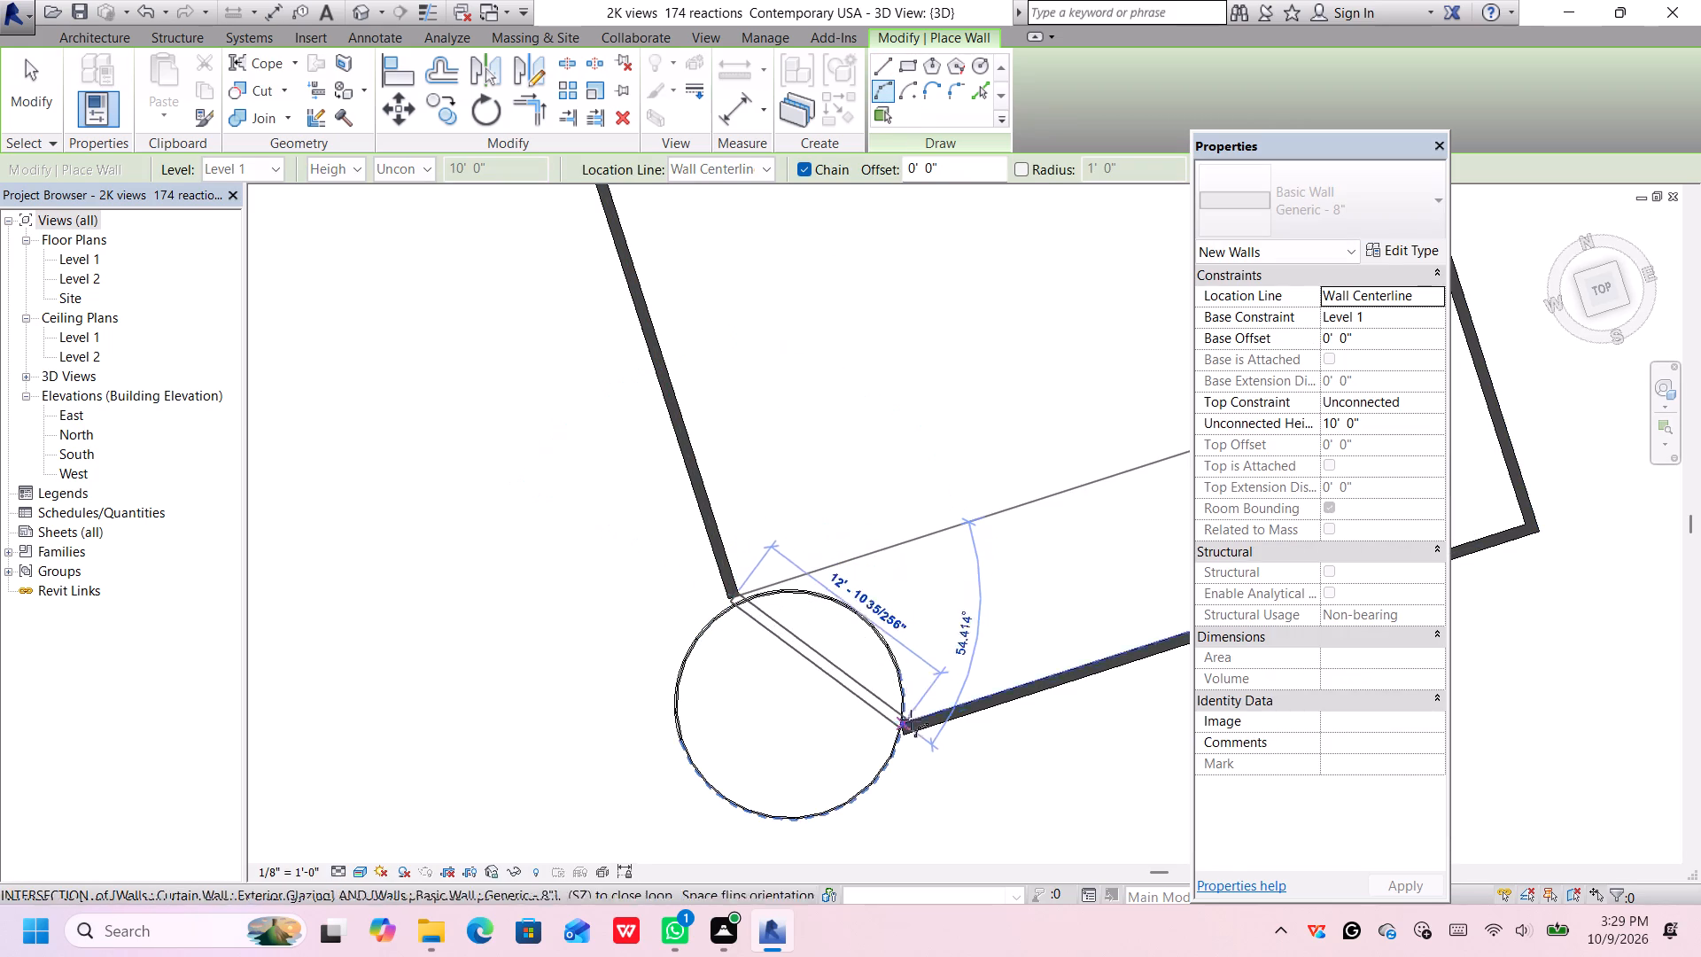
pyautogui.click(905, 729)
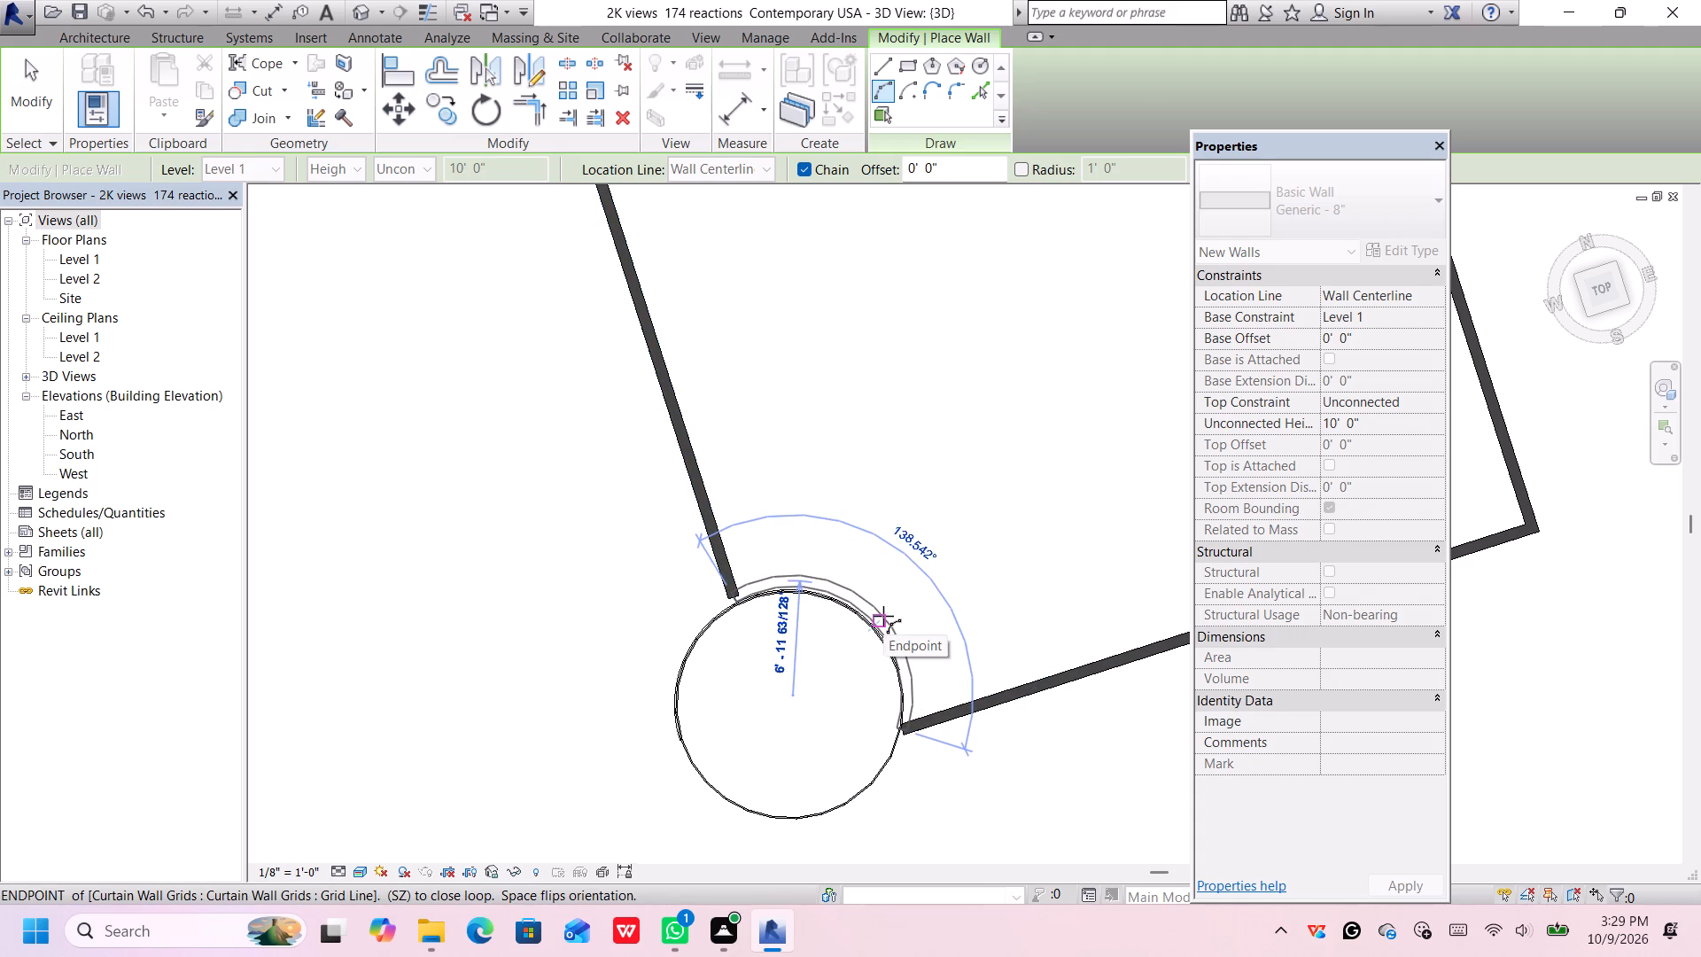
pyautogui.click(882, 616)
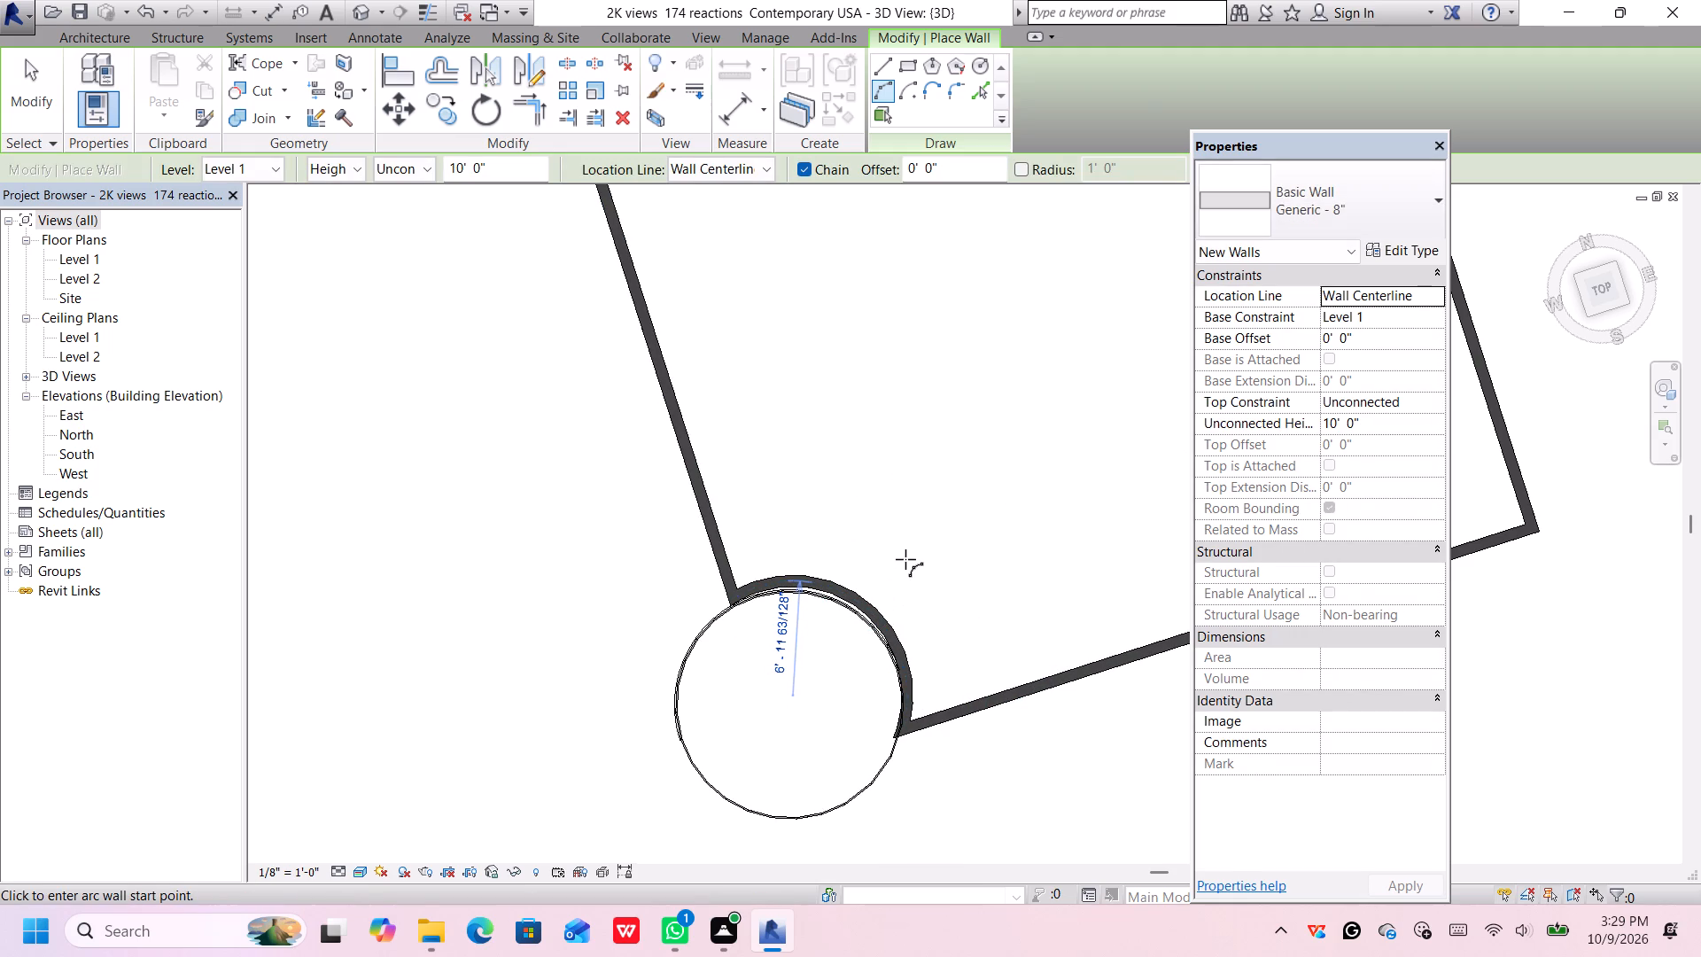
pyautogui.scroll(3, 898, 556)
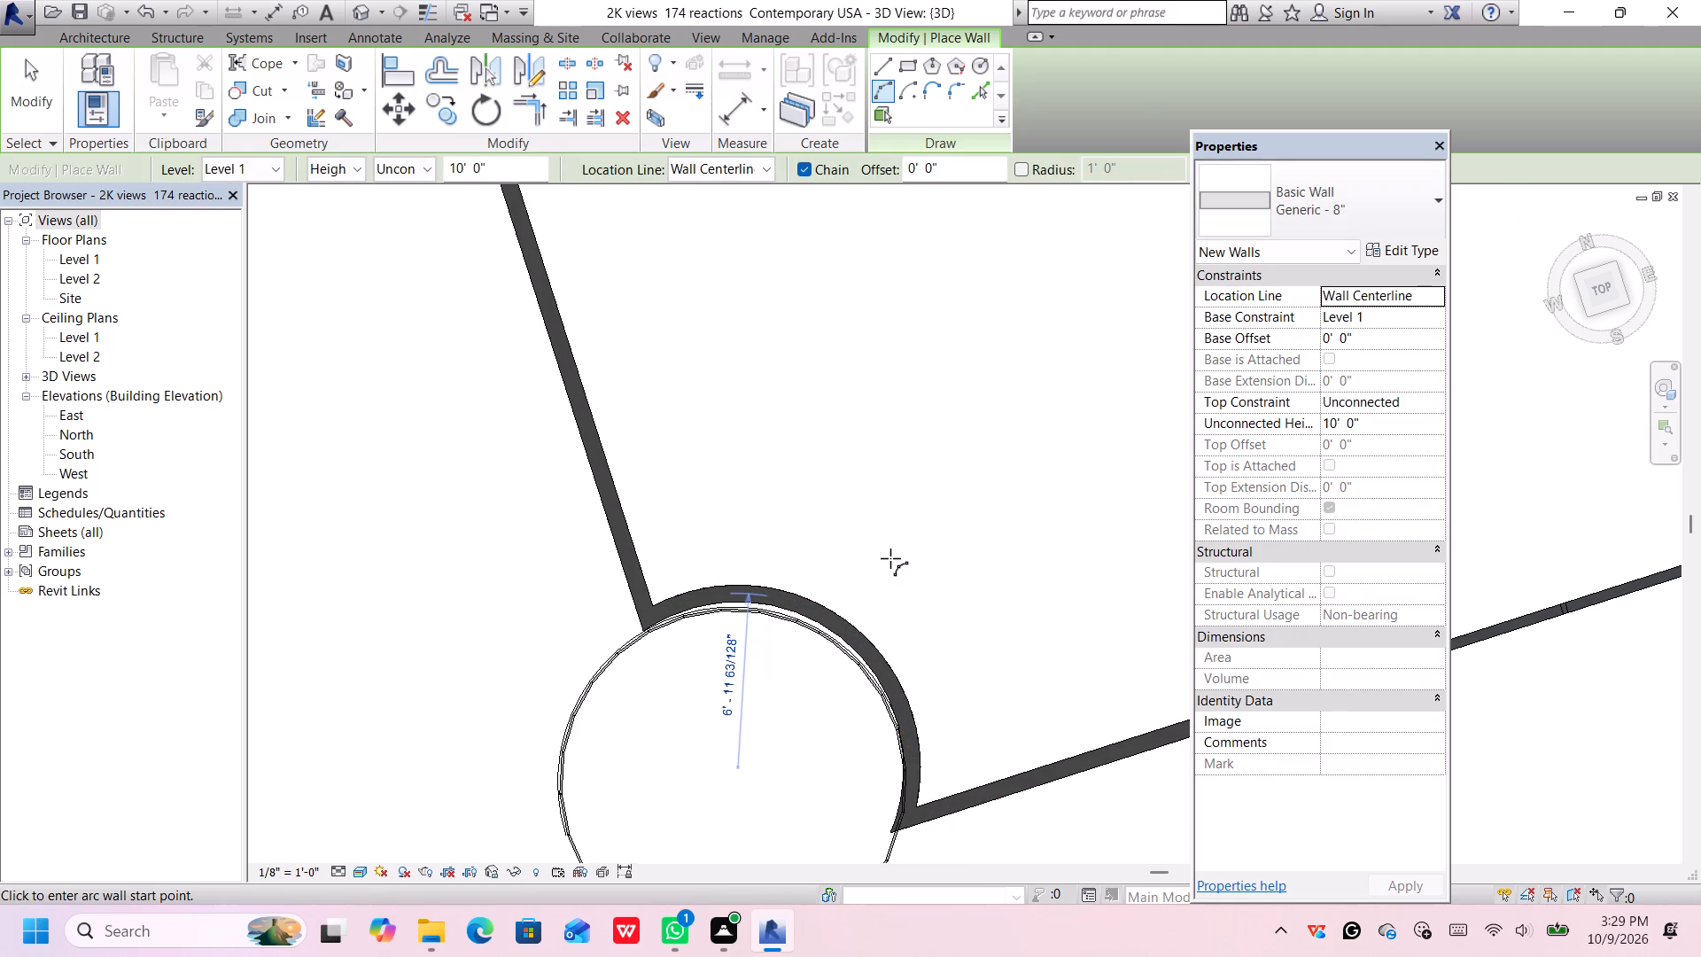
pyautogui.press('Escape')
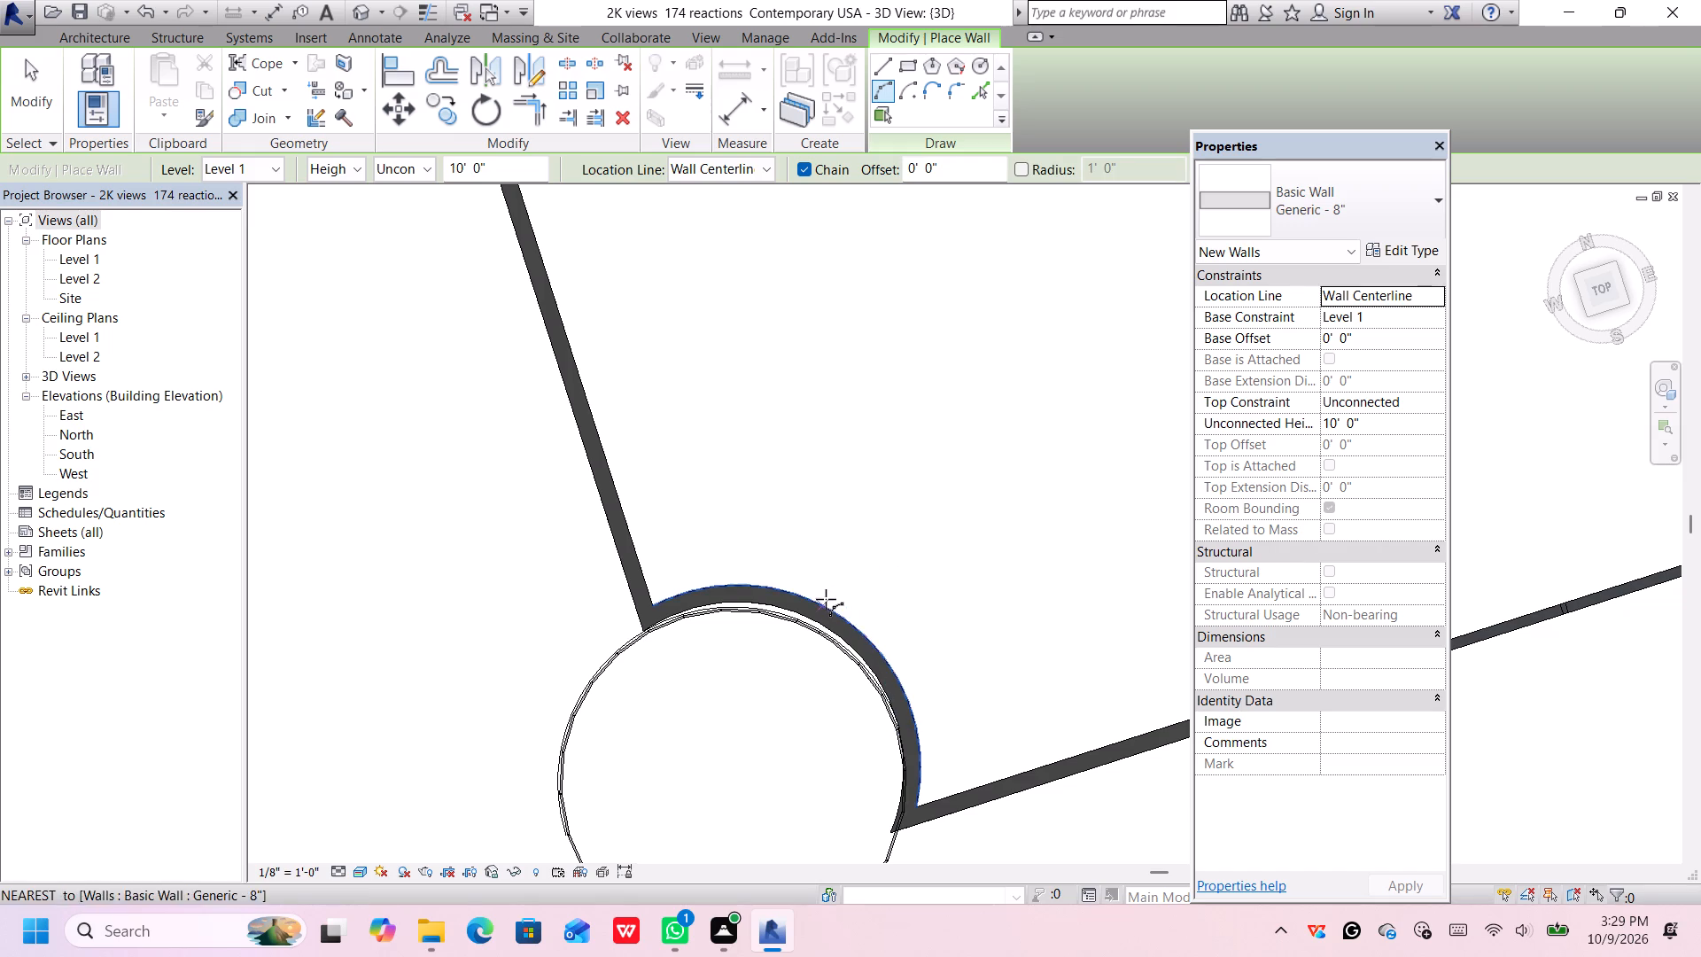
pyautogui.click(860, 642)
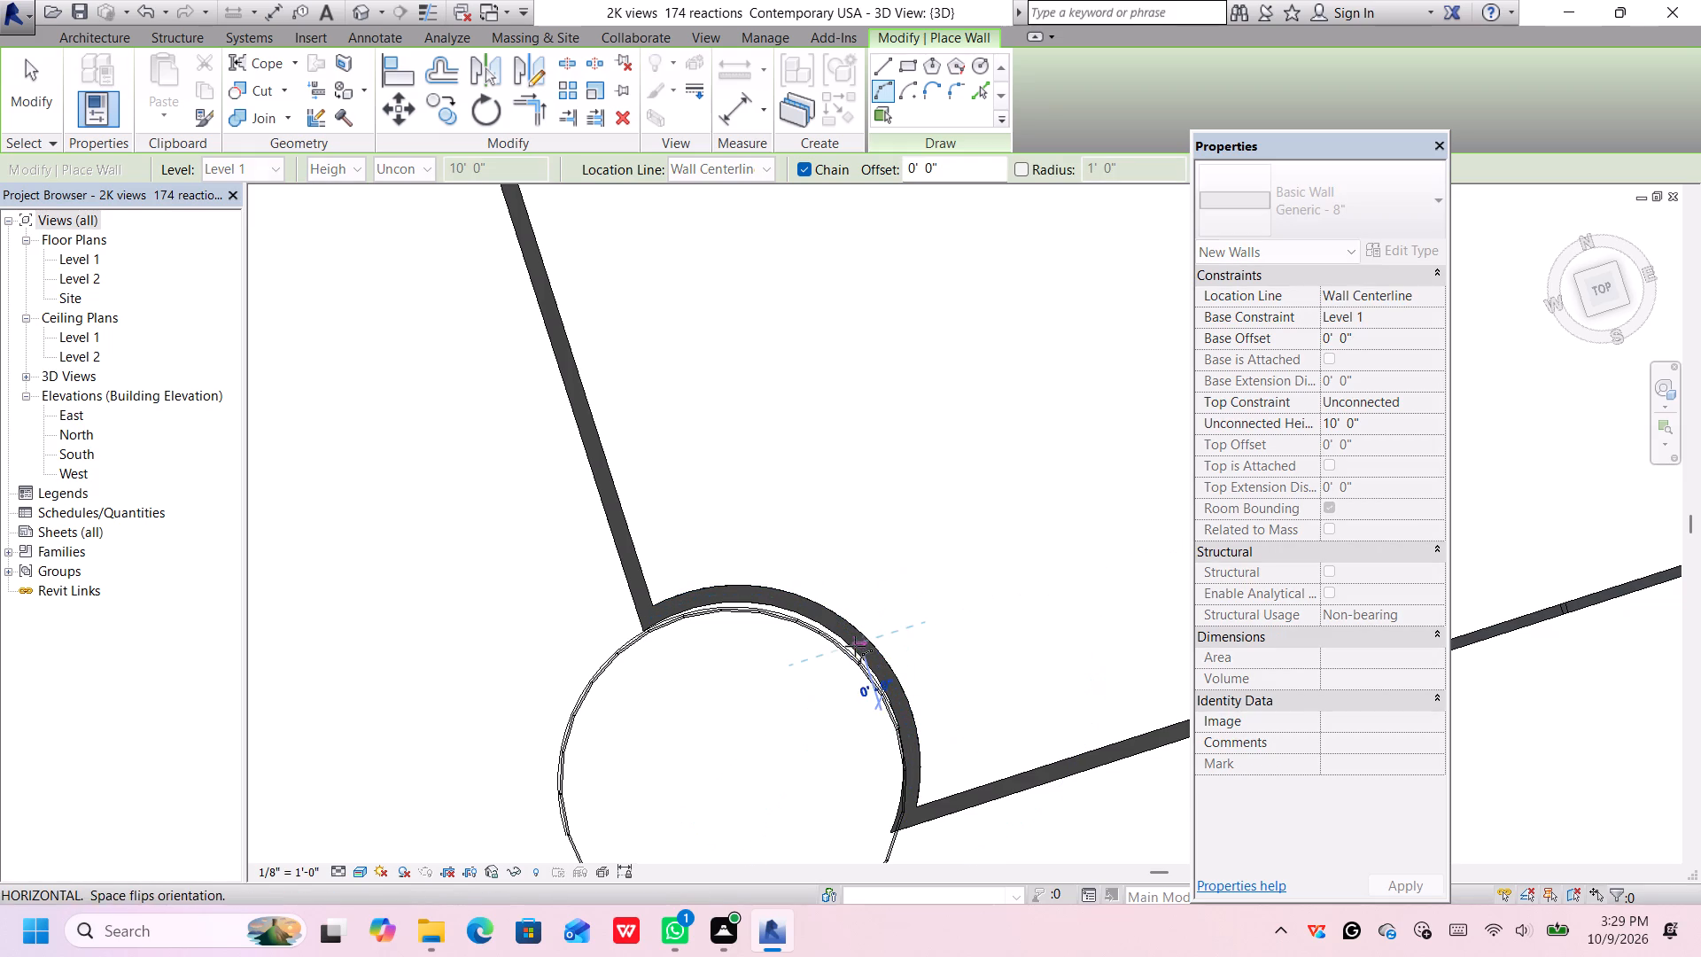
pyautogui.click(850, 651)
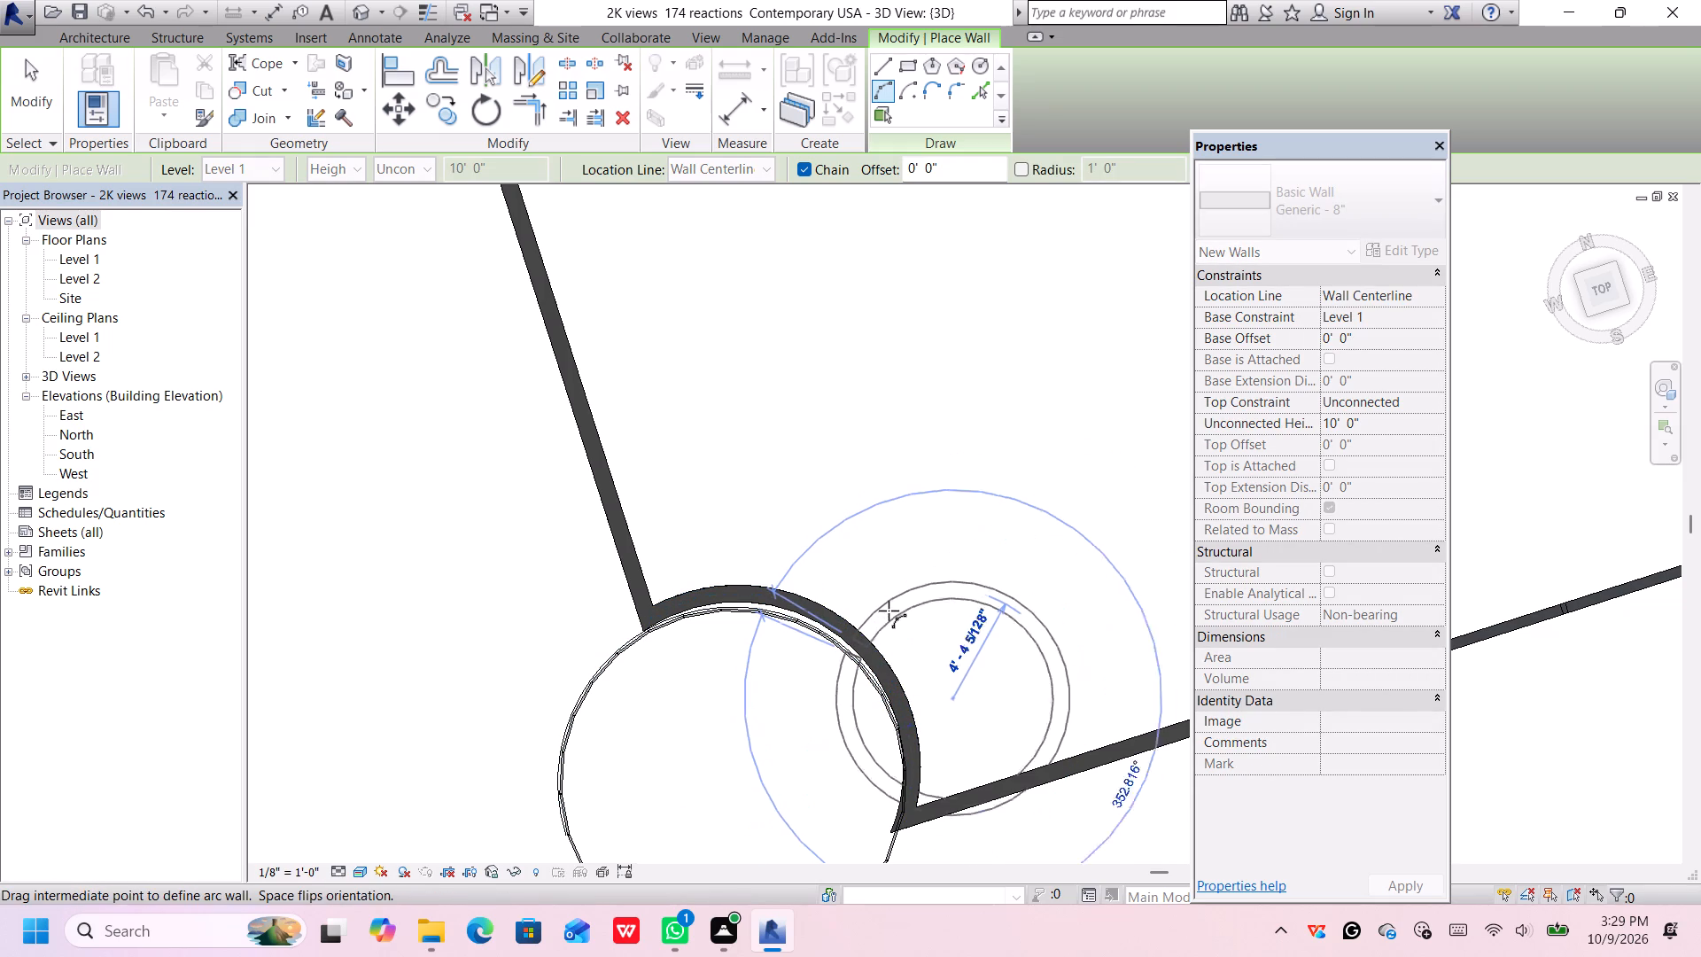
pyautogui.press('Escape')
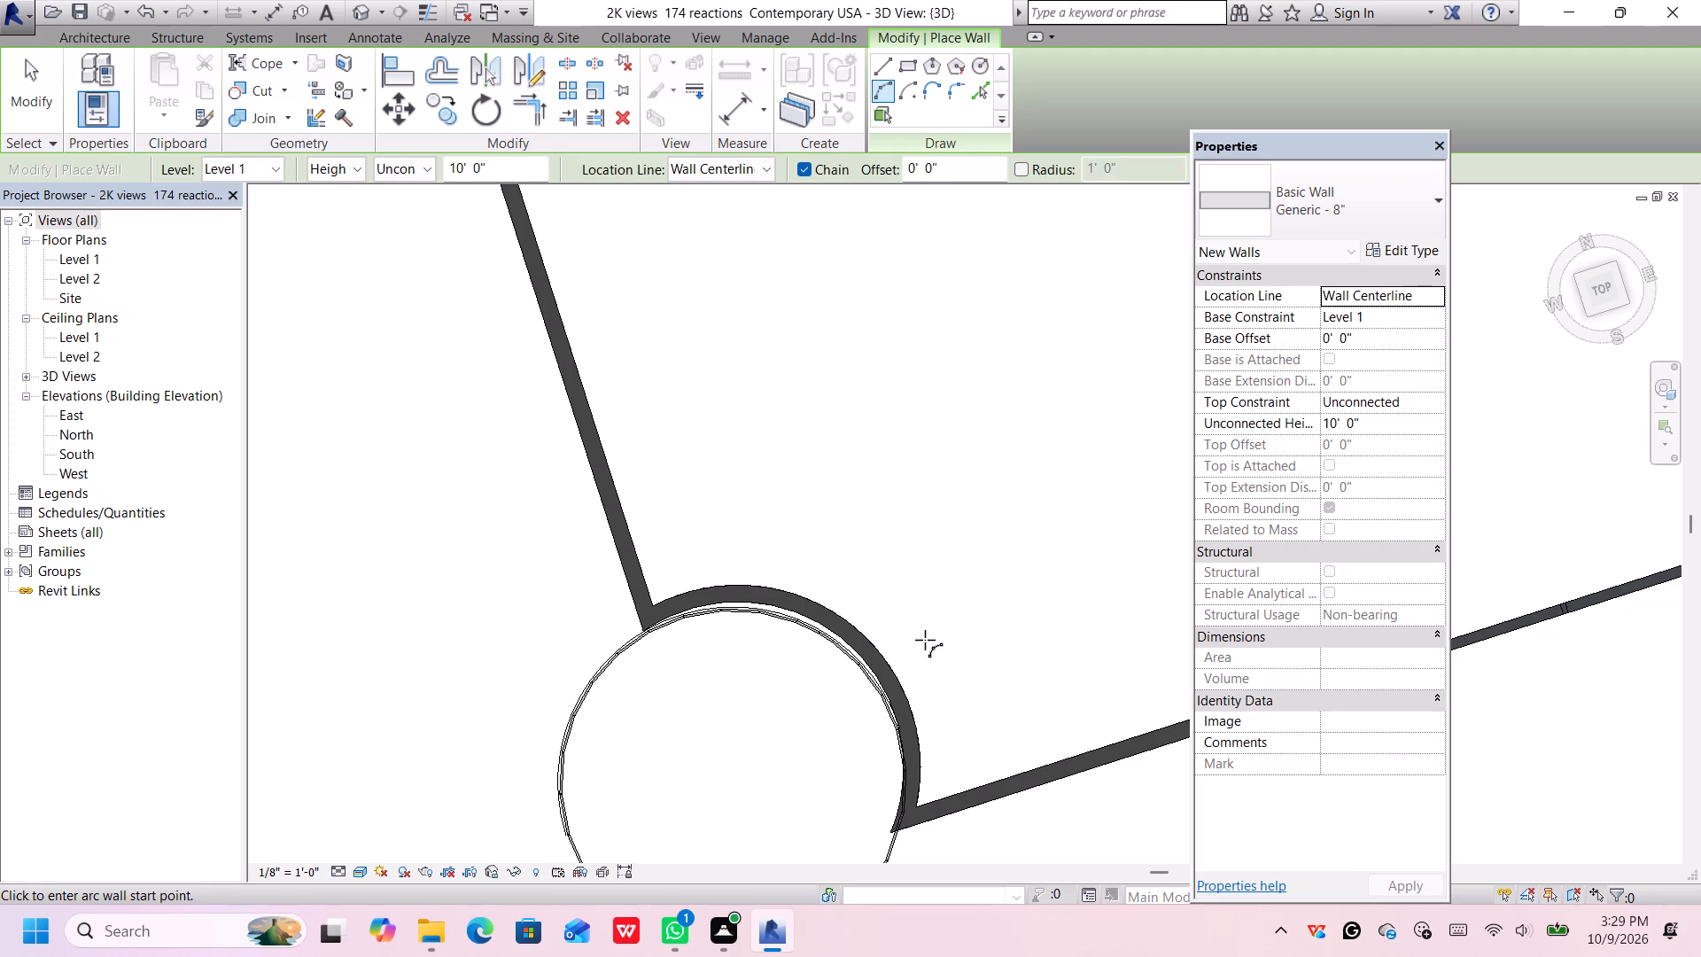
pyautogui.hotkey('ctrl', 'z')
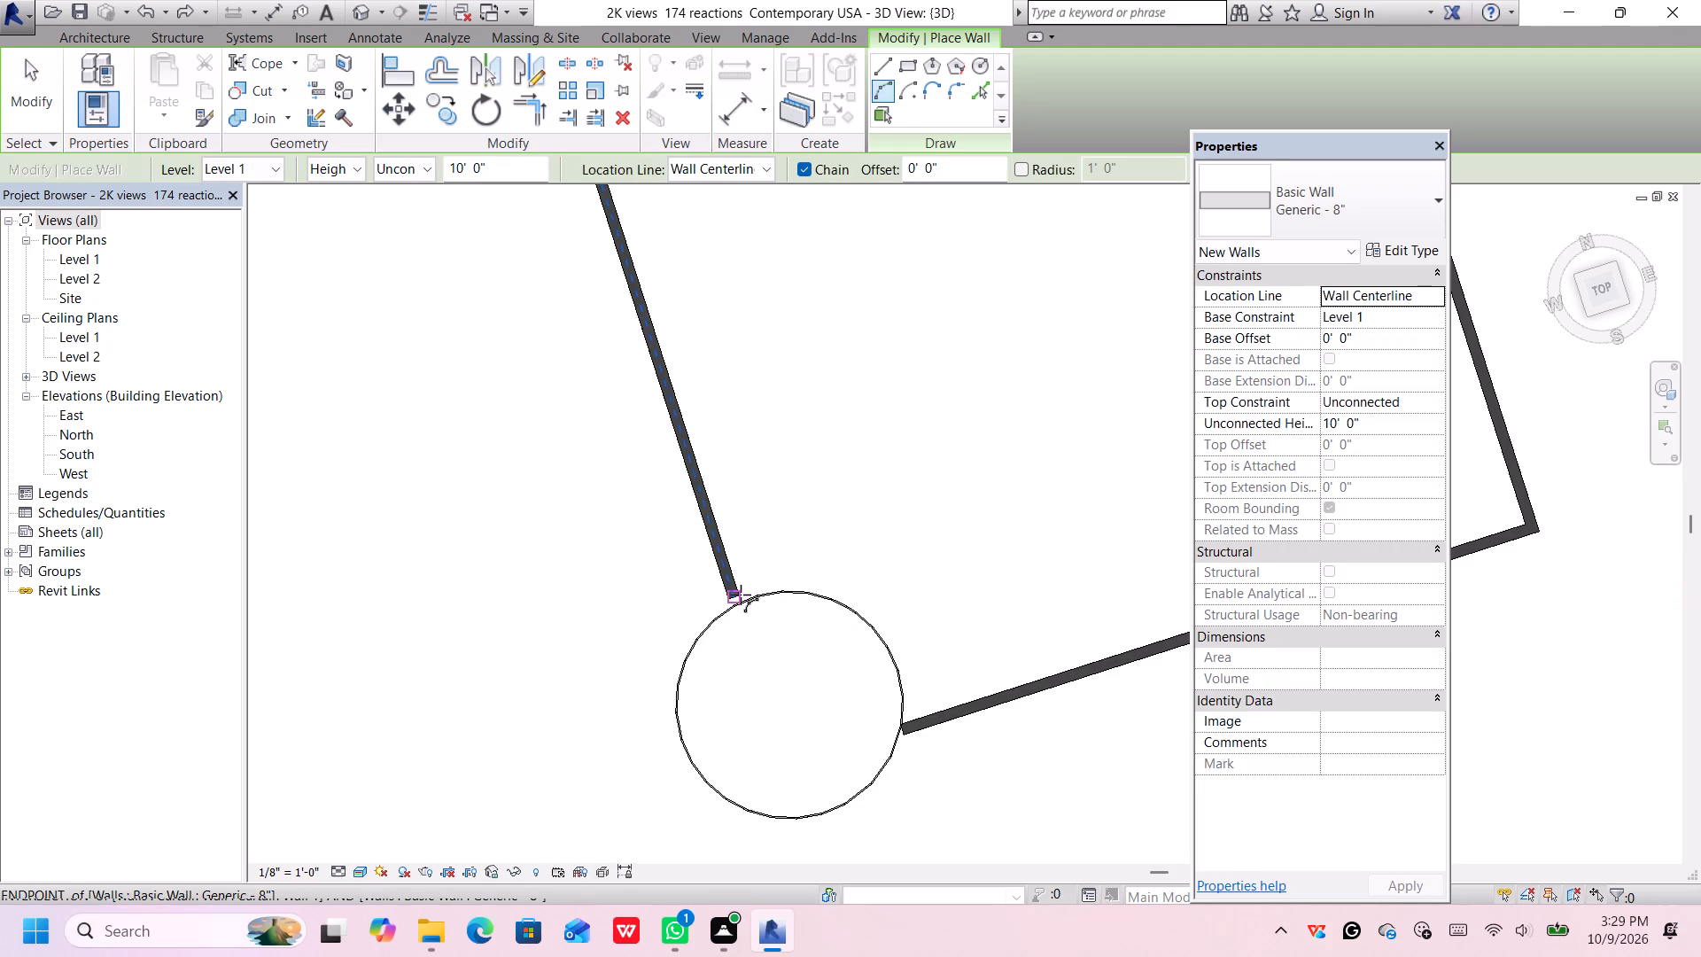
# Draw an arc wall of about 7' 4 3/4" radius from the west wall's end to the front wall's end, behind the glazed cylinder.
pyautogui.click(734, 595)
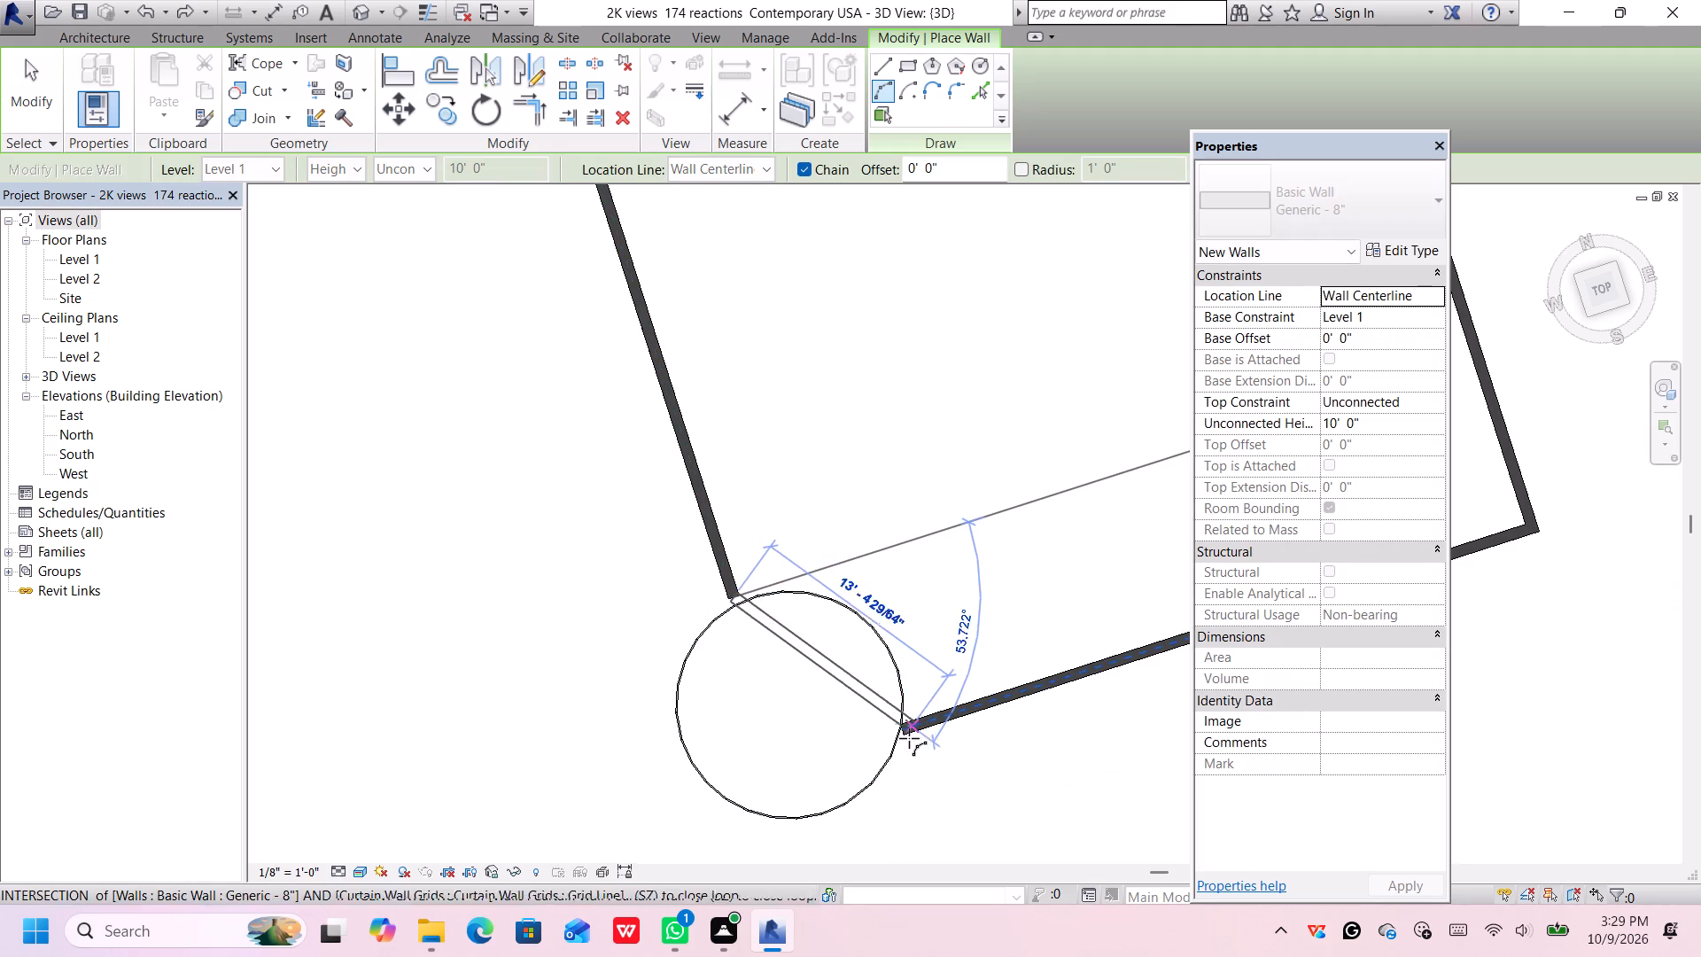
pyautogui.click(901, 733)
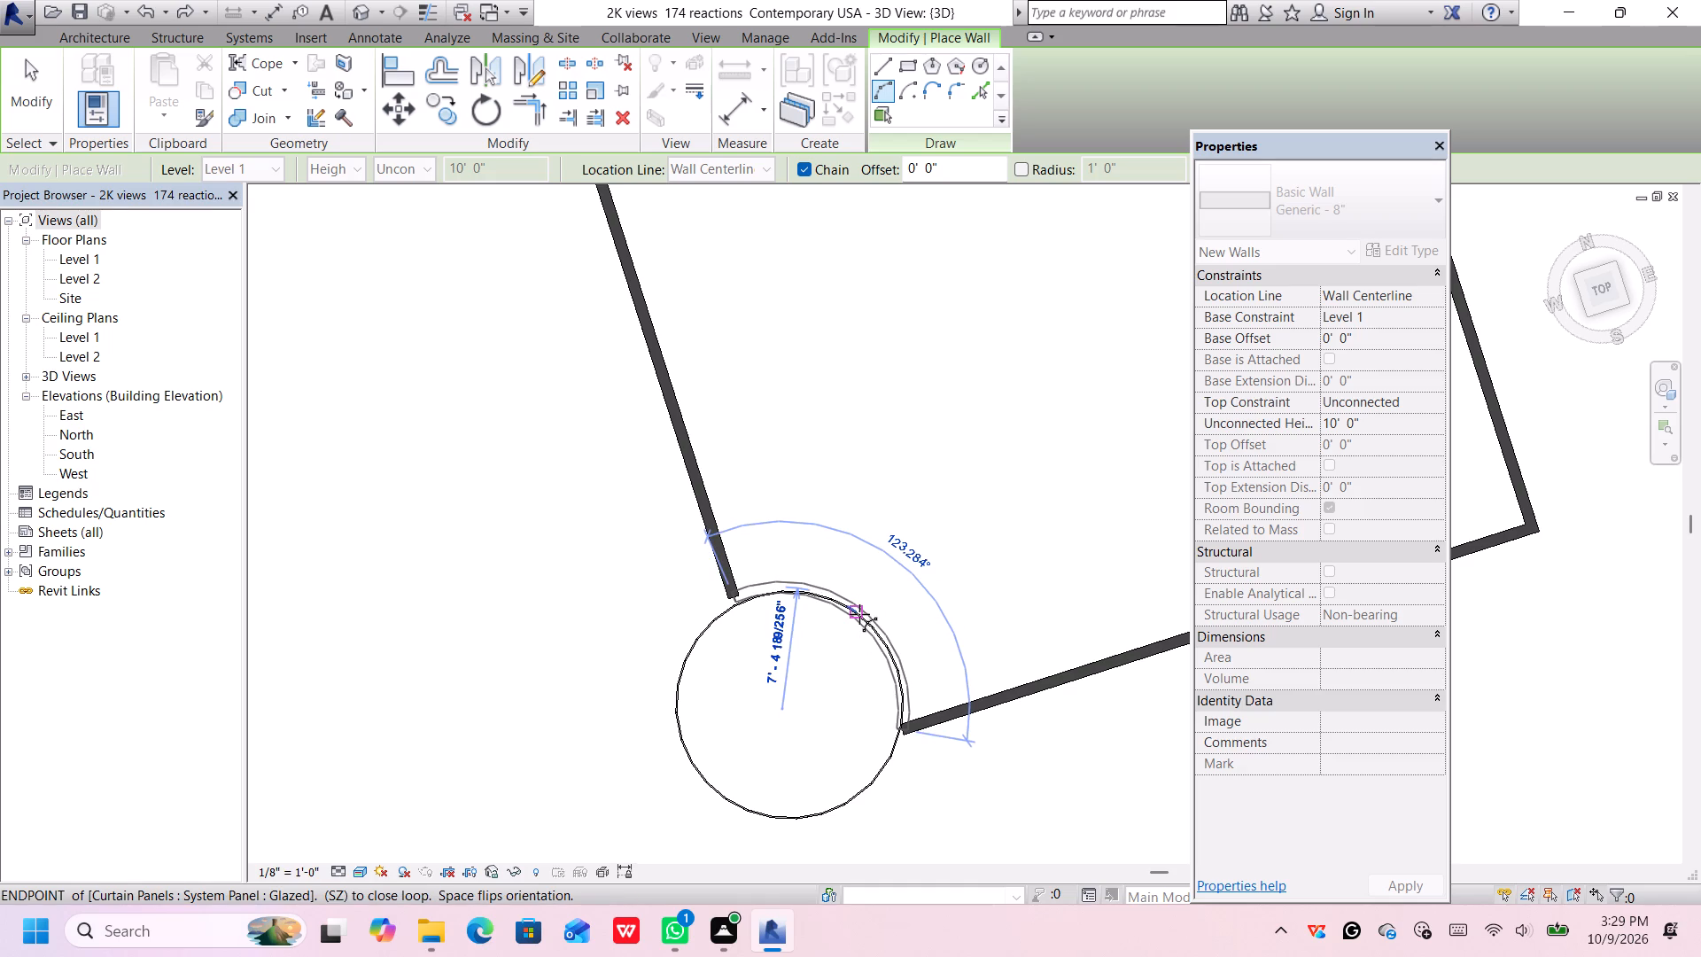
pyautogui.click(859, 614)
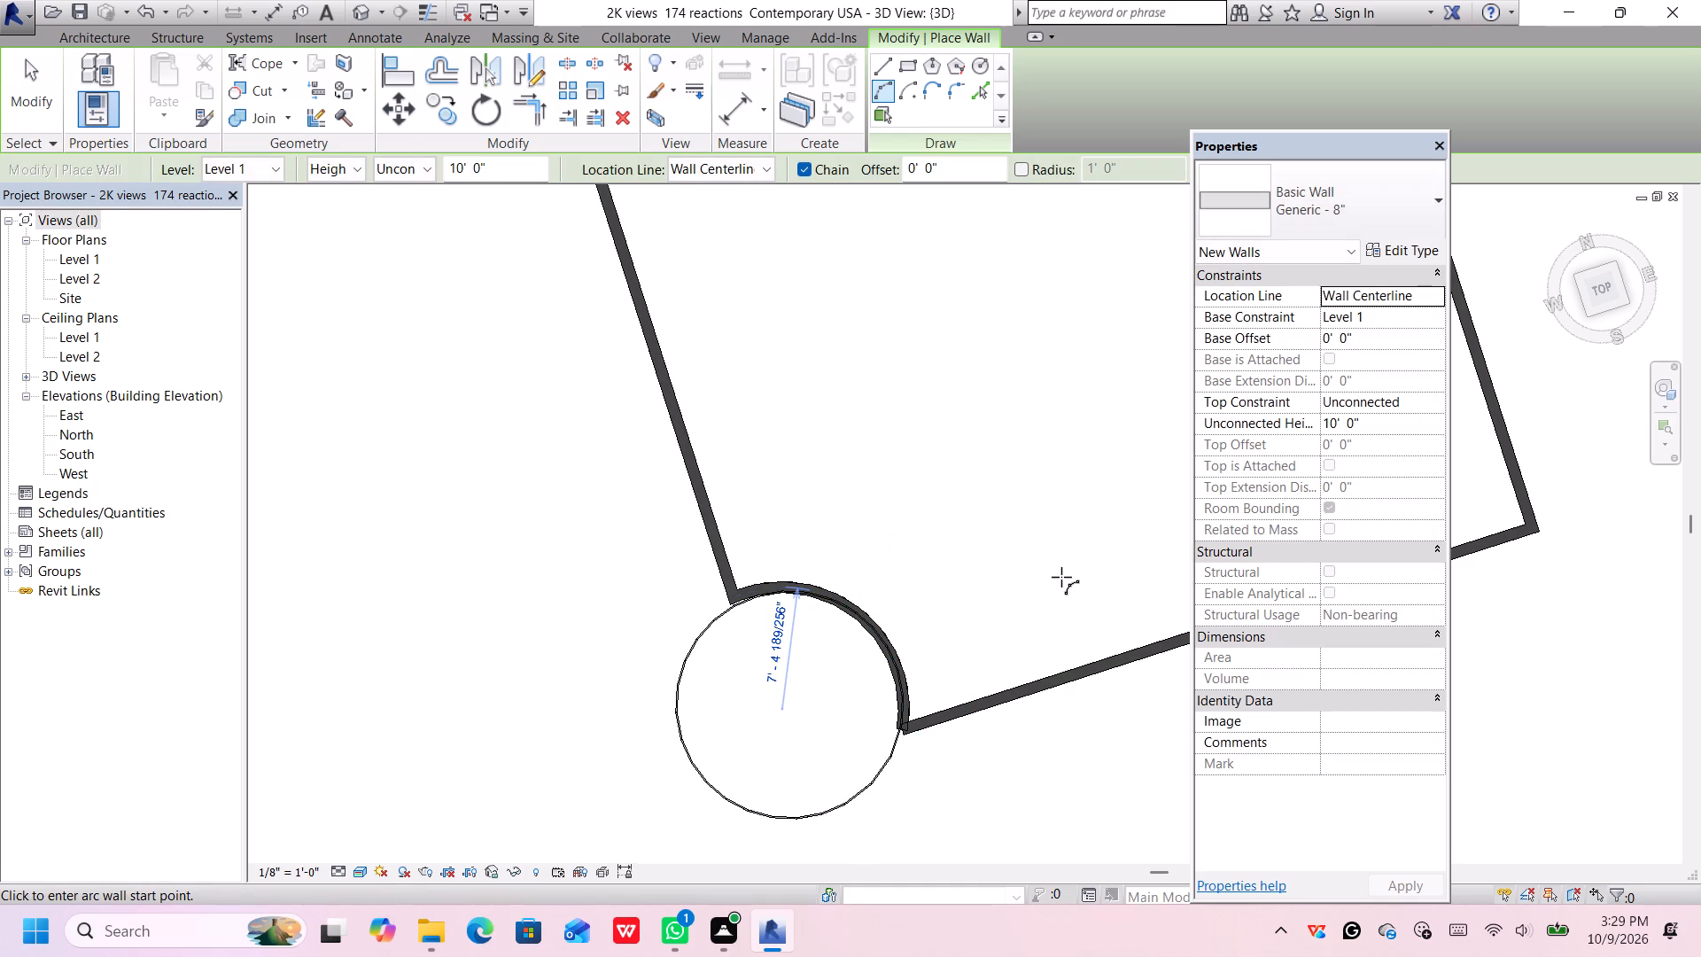
pyautogui.press('Escape')
pyautogui.press('Escape')
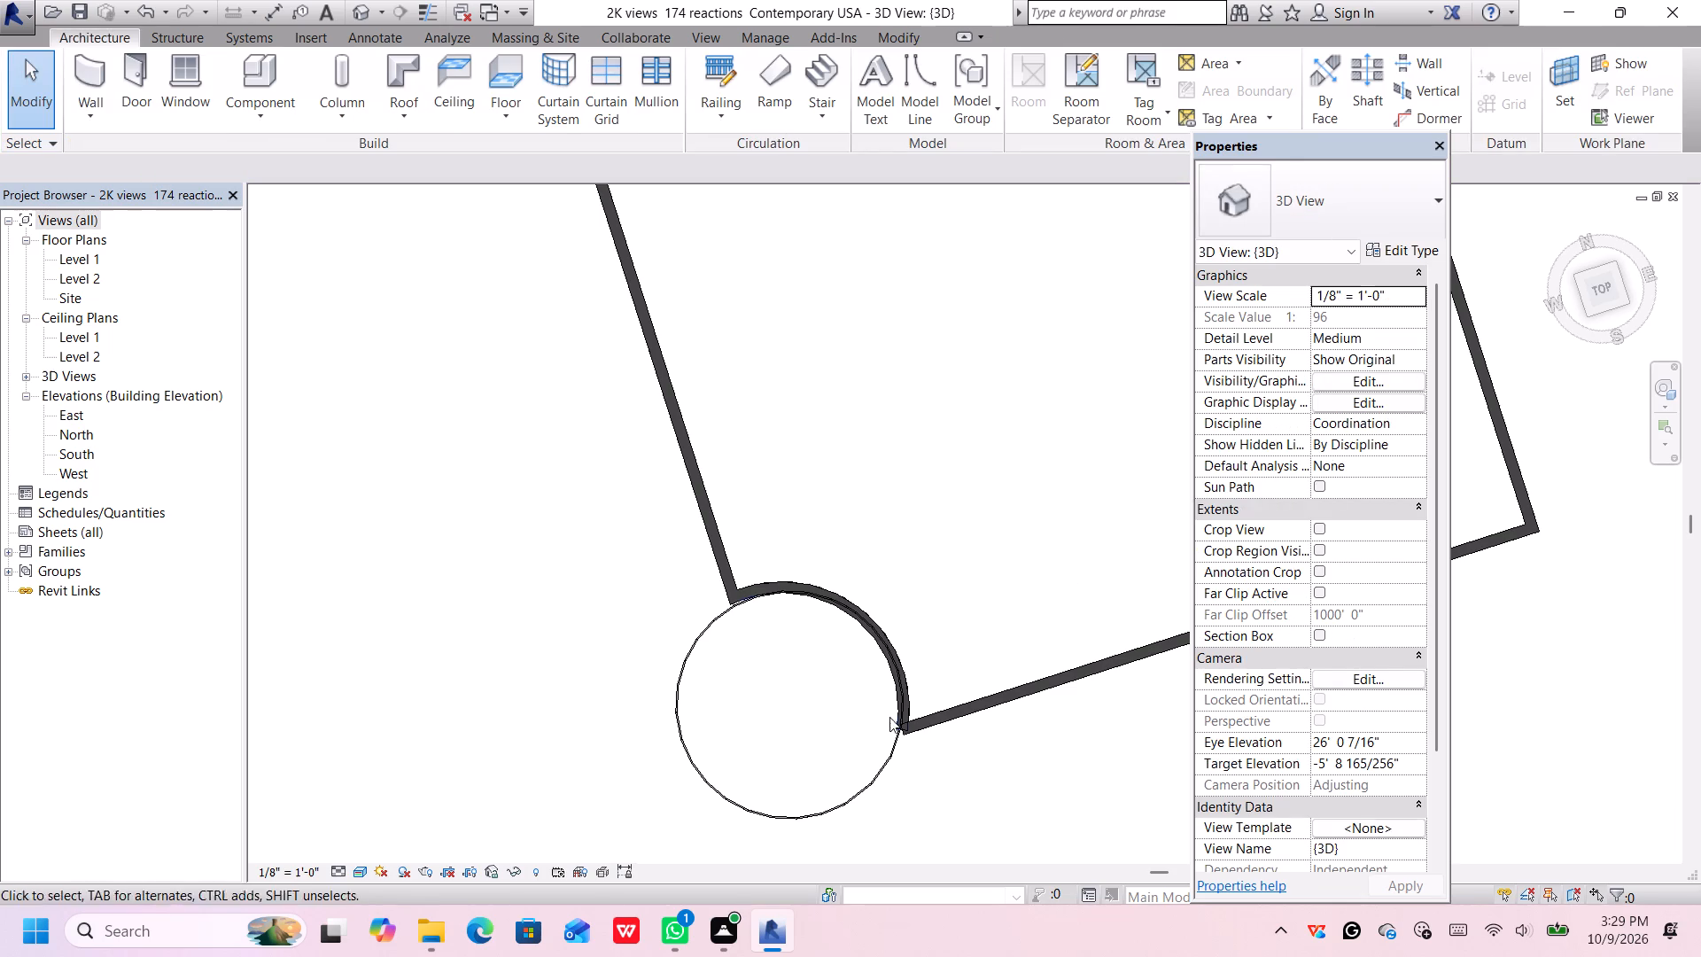
# Extend both ends of the arc wall past the front and west walls, to an arc of about 140°.
pyautogui.click(897, 726)
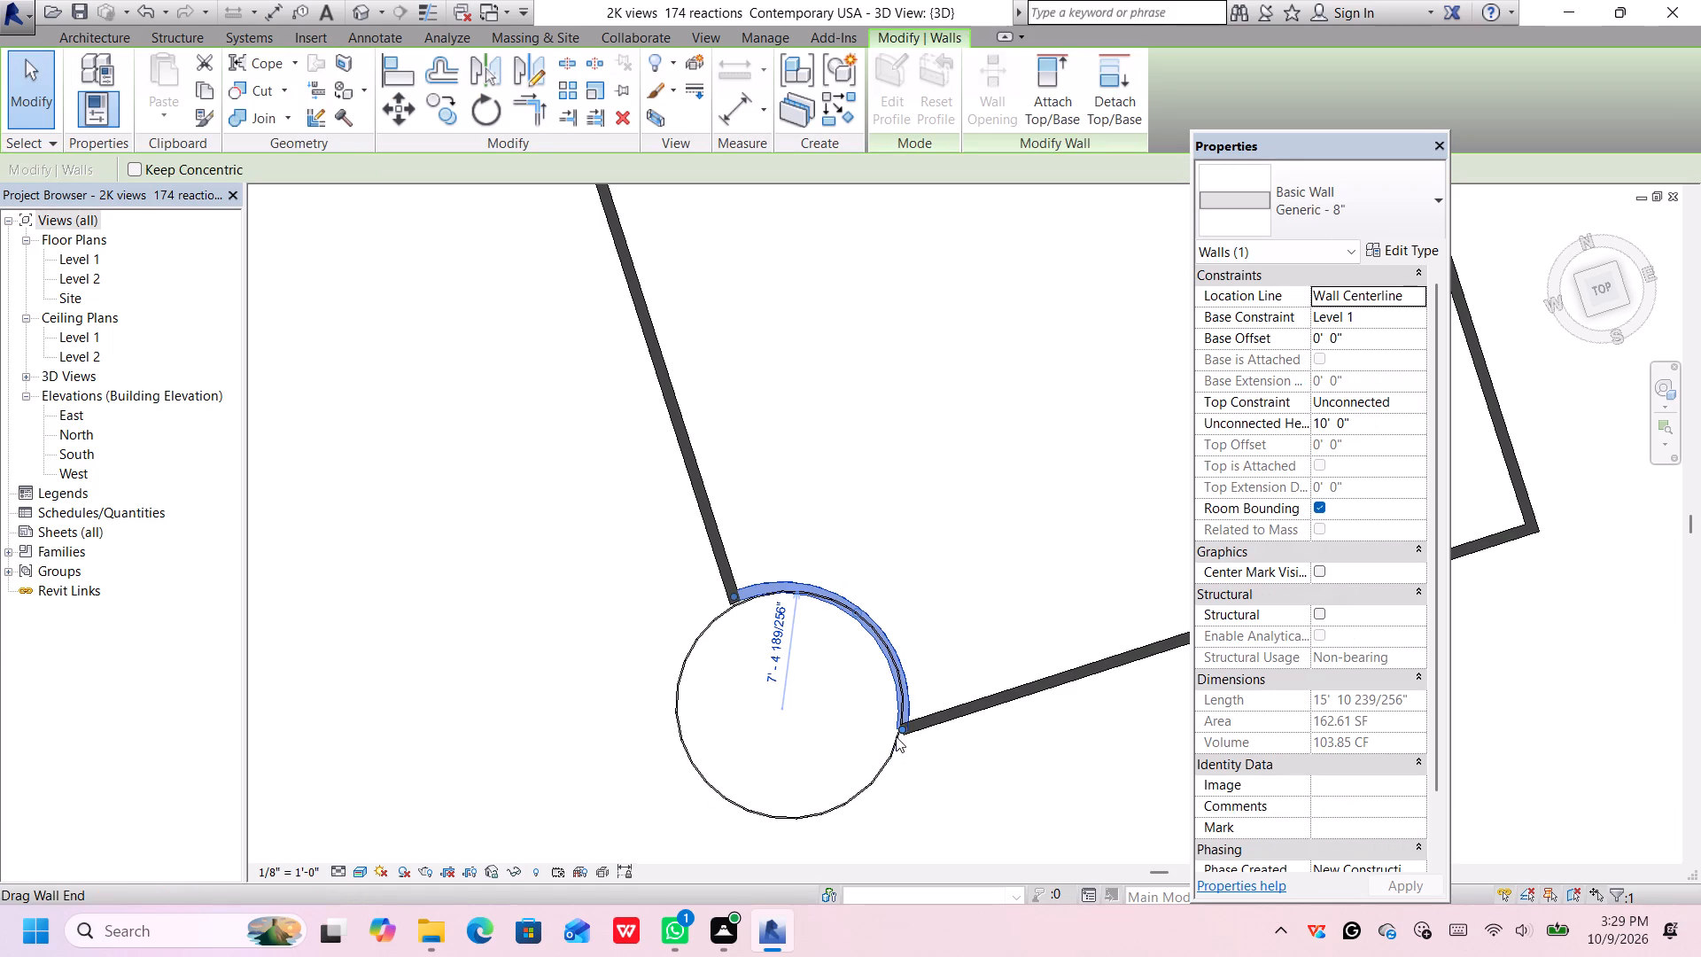
pyautogui.moveTo(898, 729); pyautogui.dragTo(895, 745)
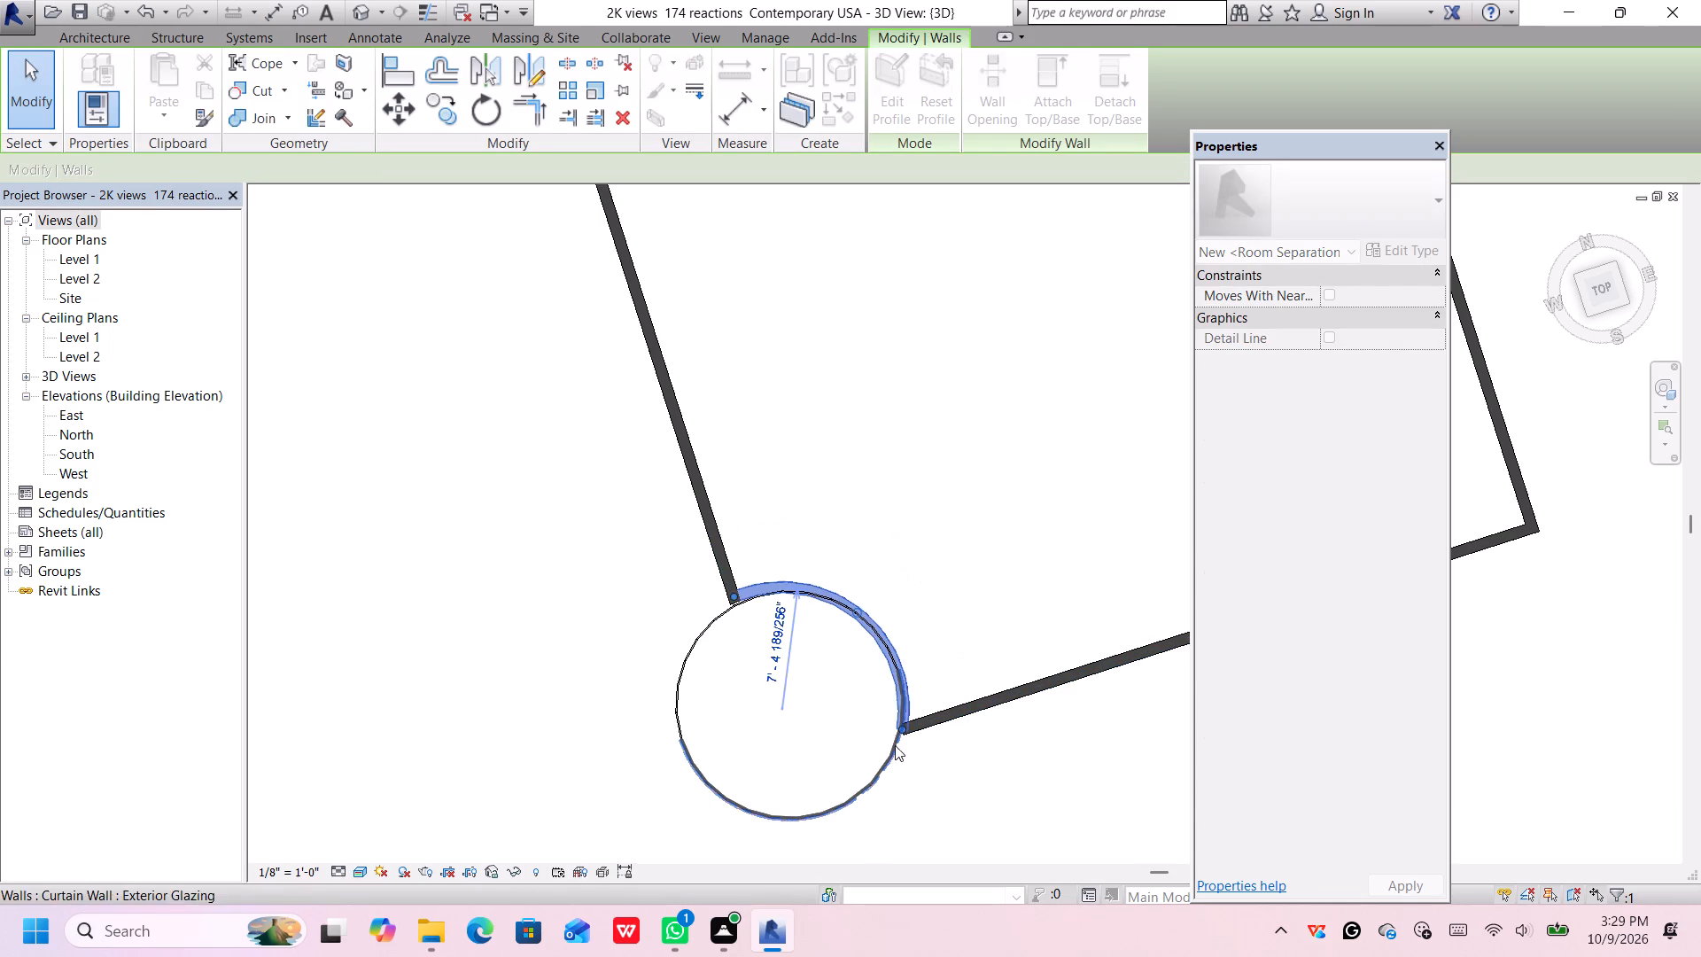
pyautogui.scroll(5, 905, 724)
pyautogui.moveTo(900, 733); pyautogui.dragTo(893, 750)
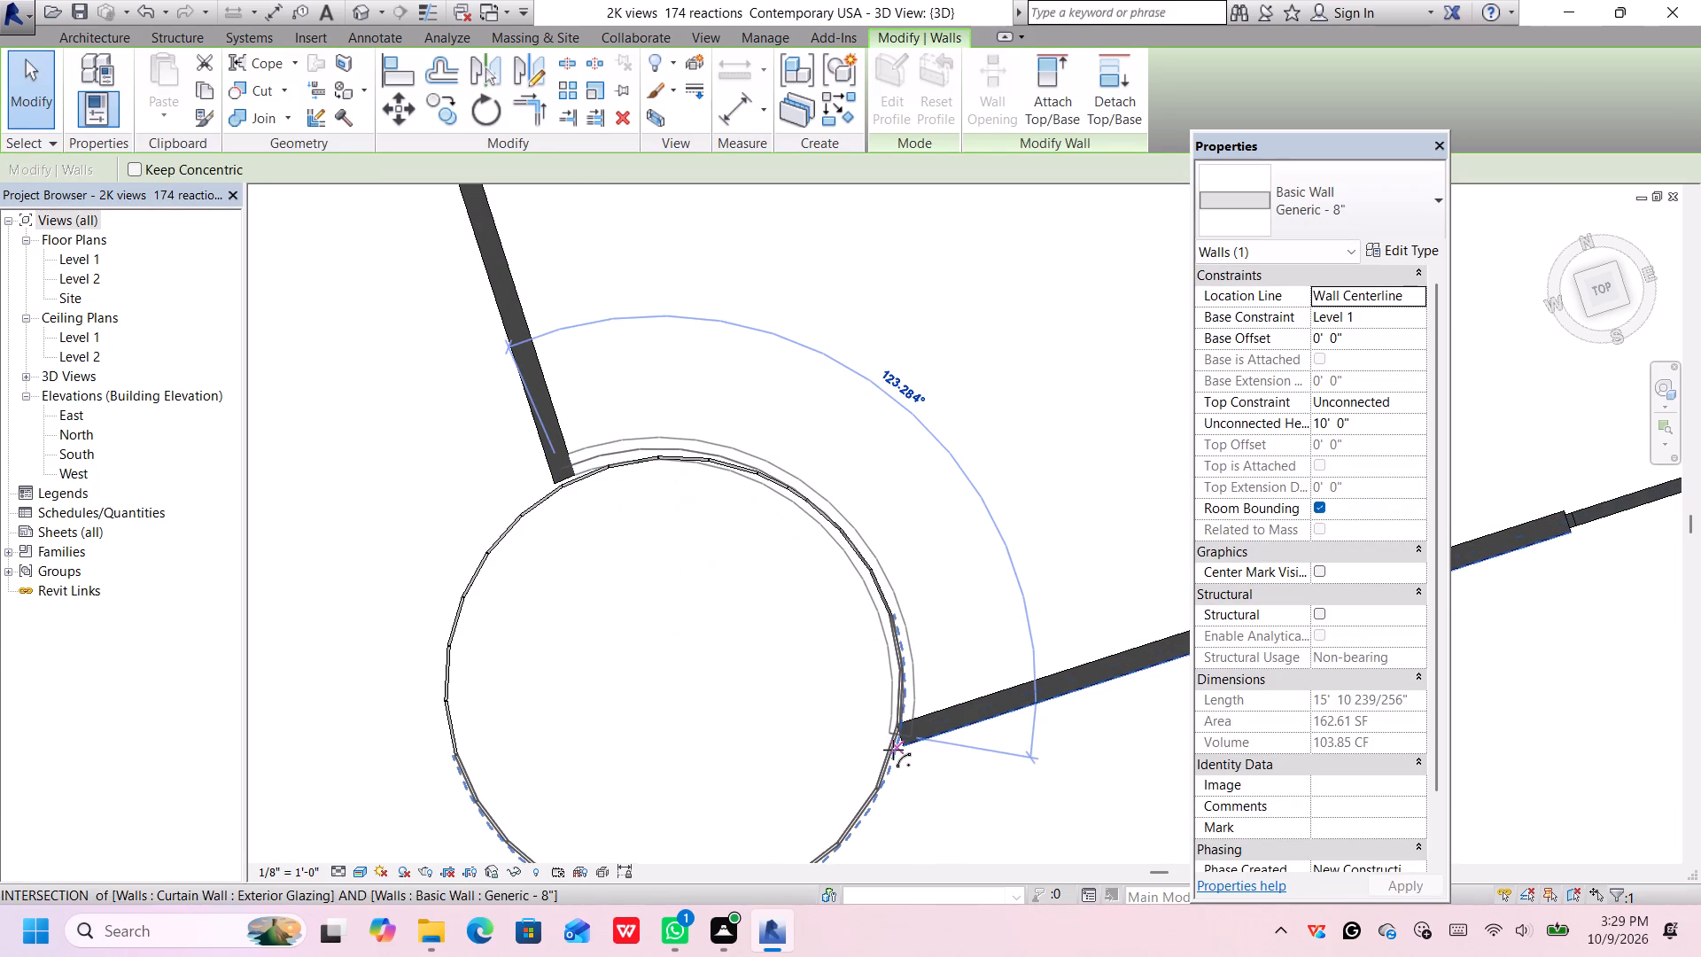
pyautogui.moveTo(893, 750); pyautogui.dragTo(886, 759)
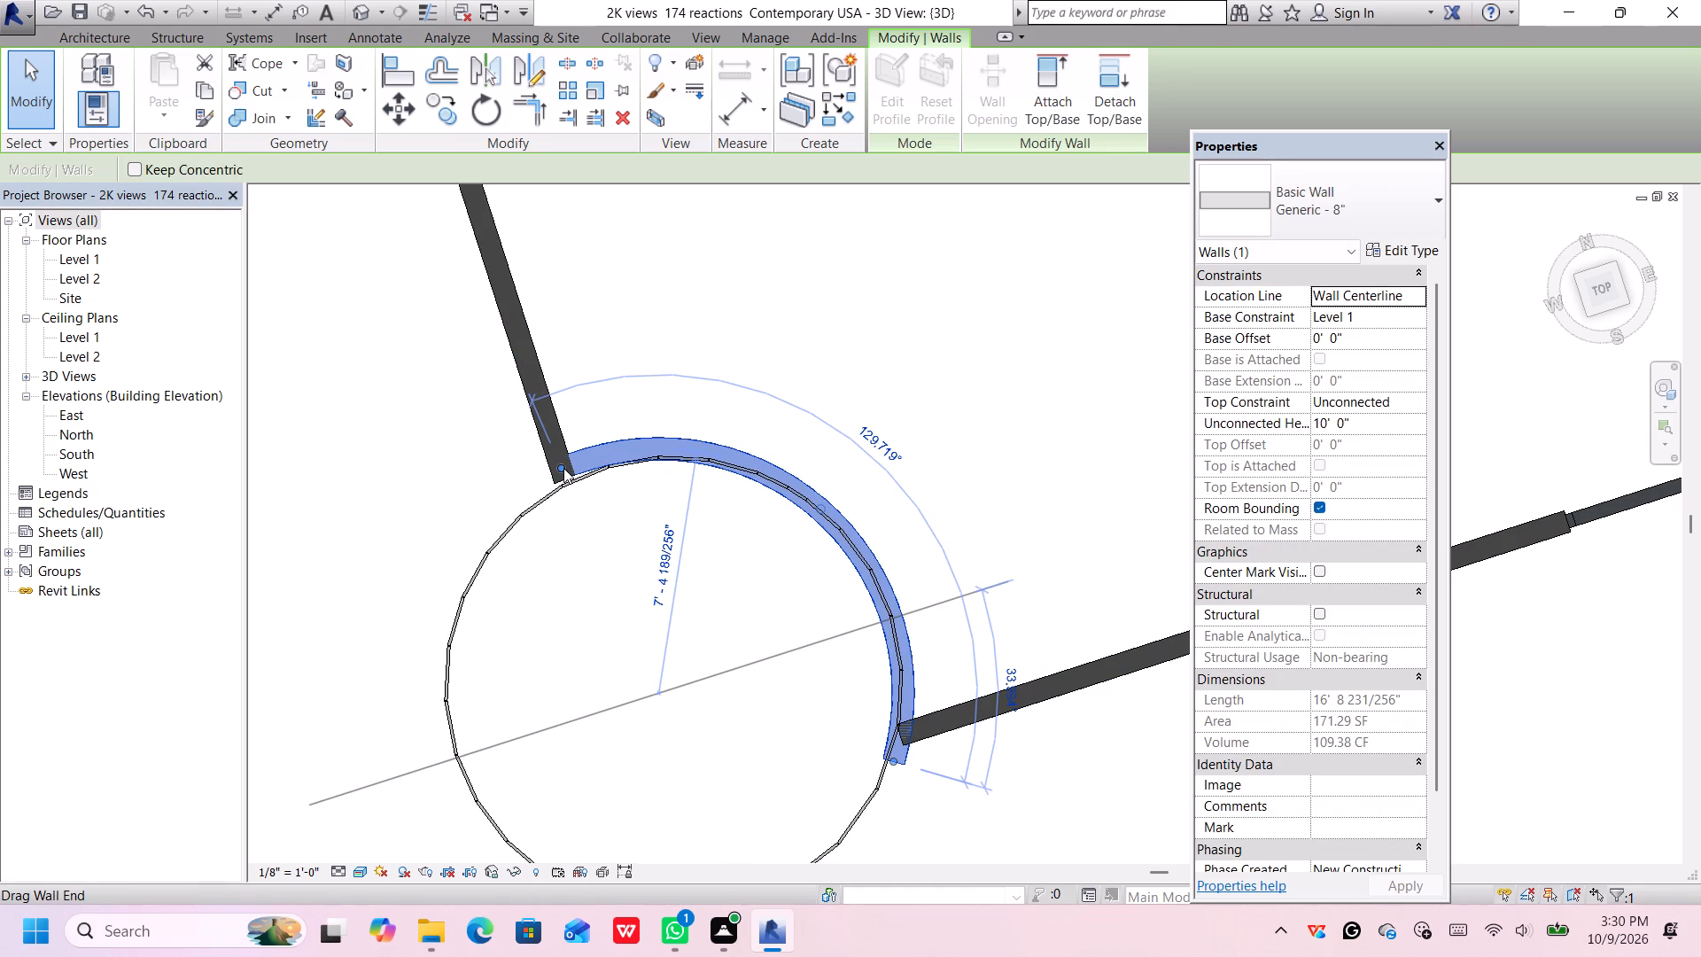
pyautogui.moveTo(560, 466); pyautogui.dragTo(528, 497)
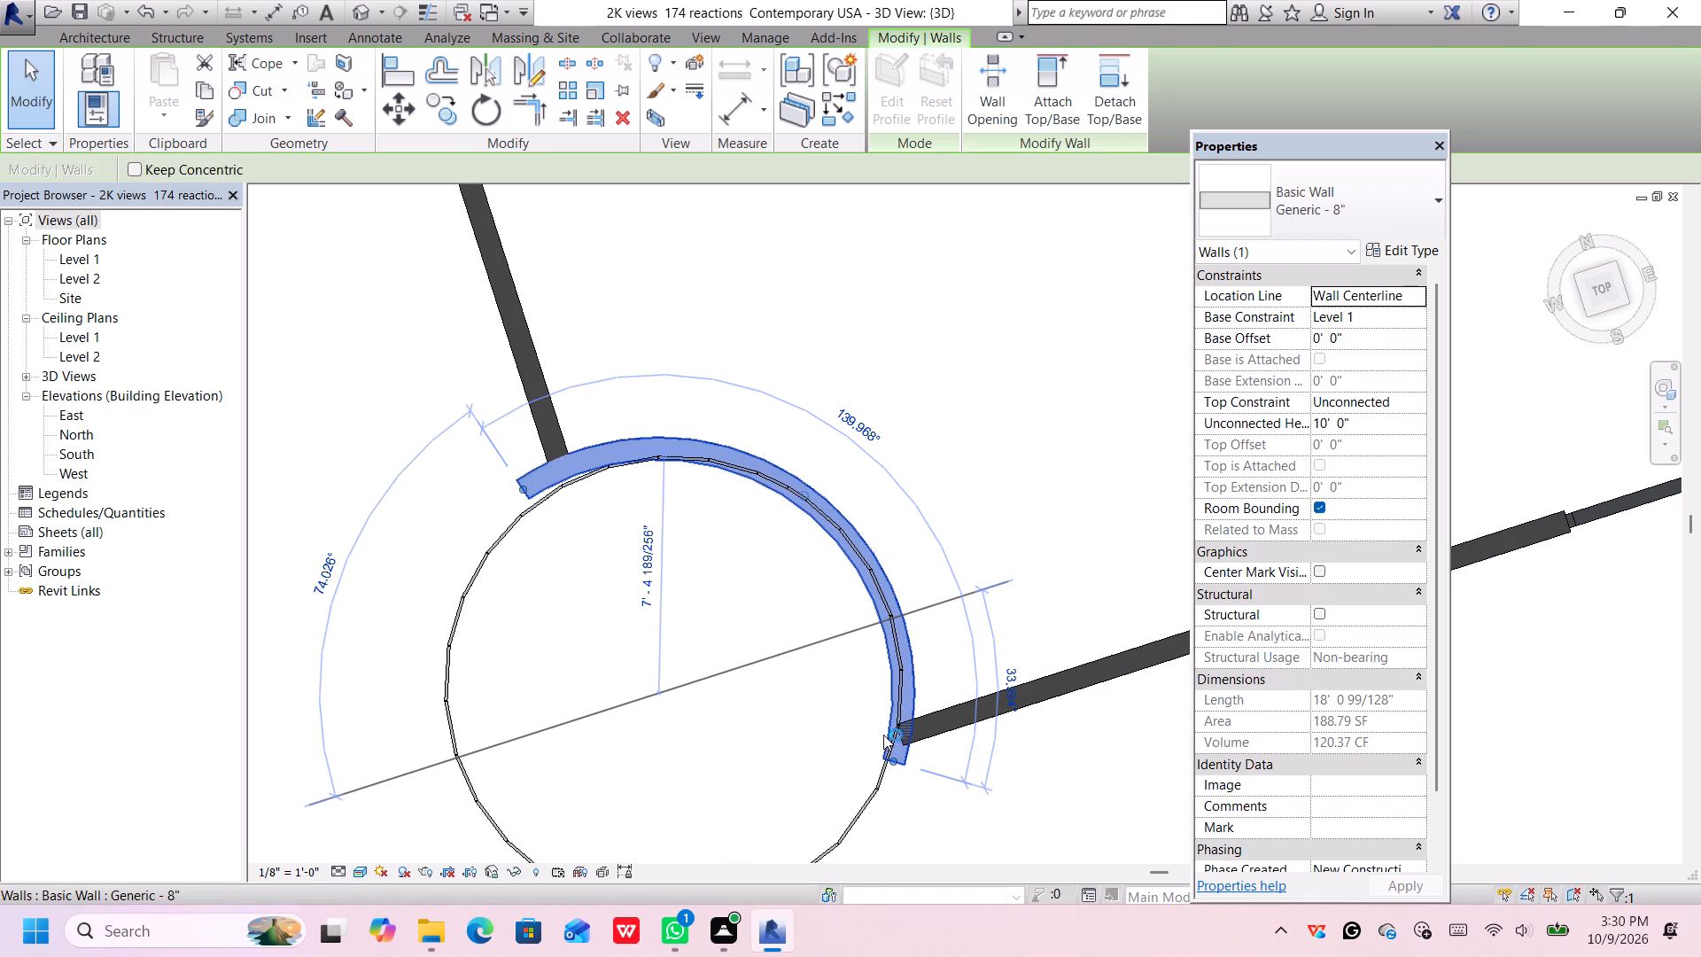
# Select the cylinder's Exterior Glazing curtain wall and dismiss the notification card covering the model.
pyautogui.click(878, 835)
pyautogui.click(853, 813)
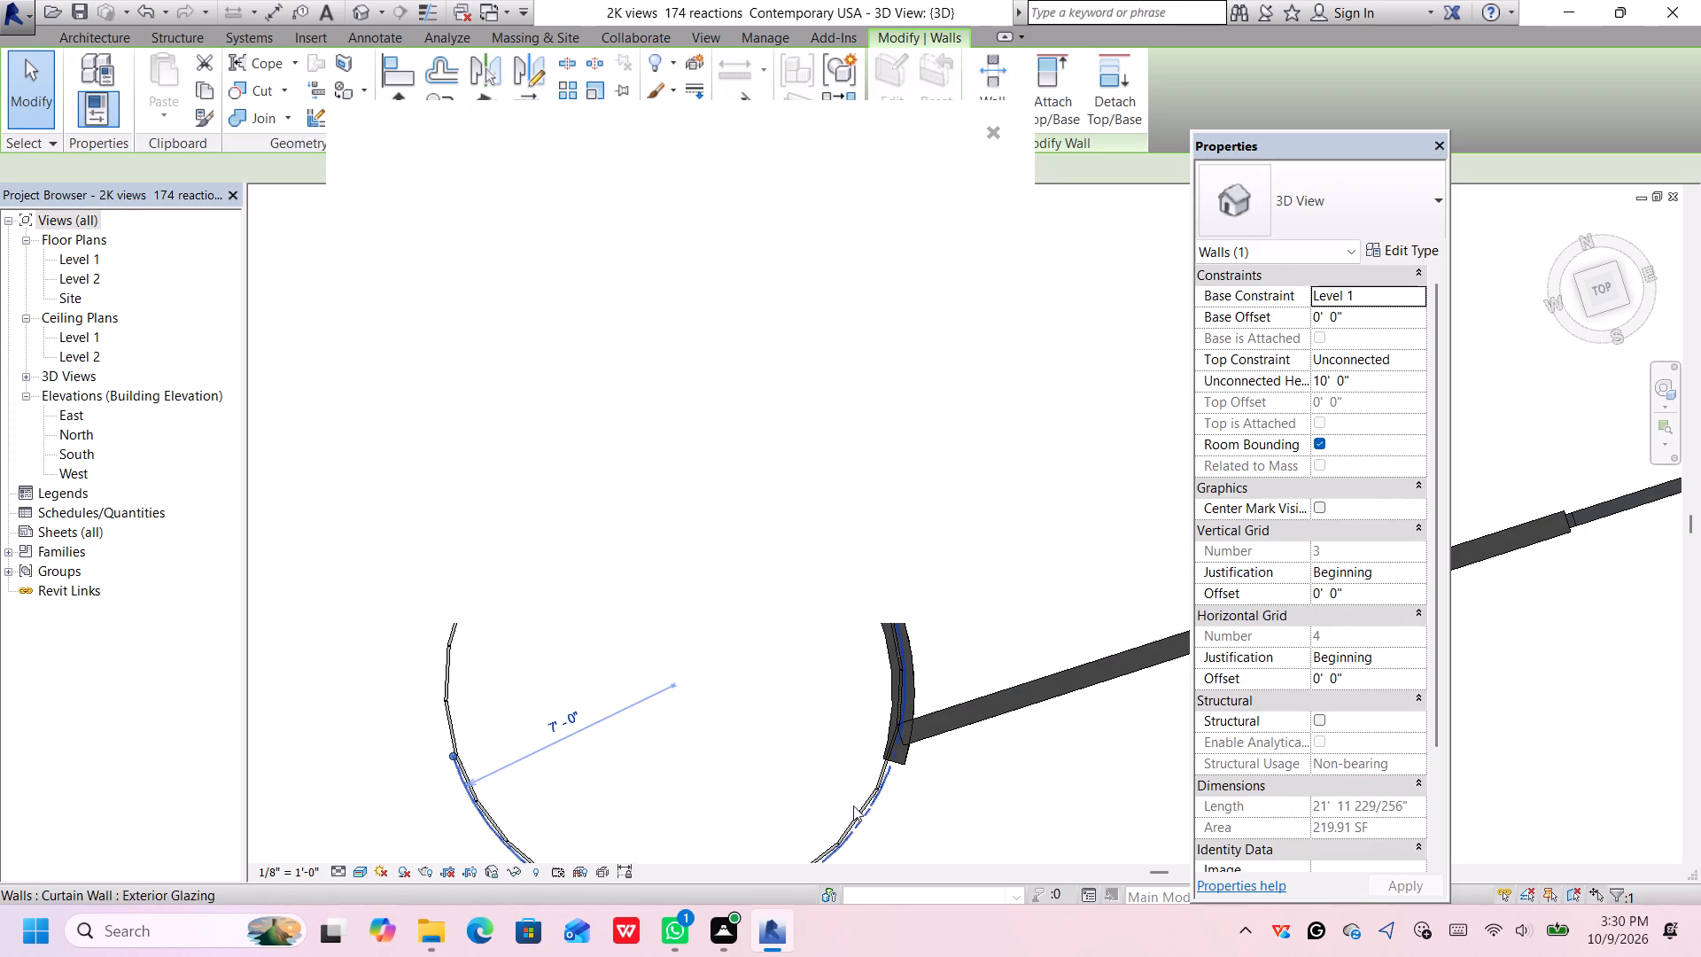
pyautogui.click(998, 133)
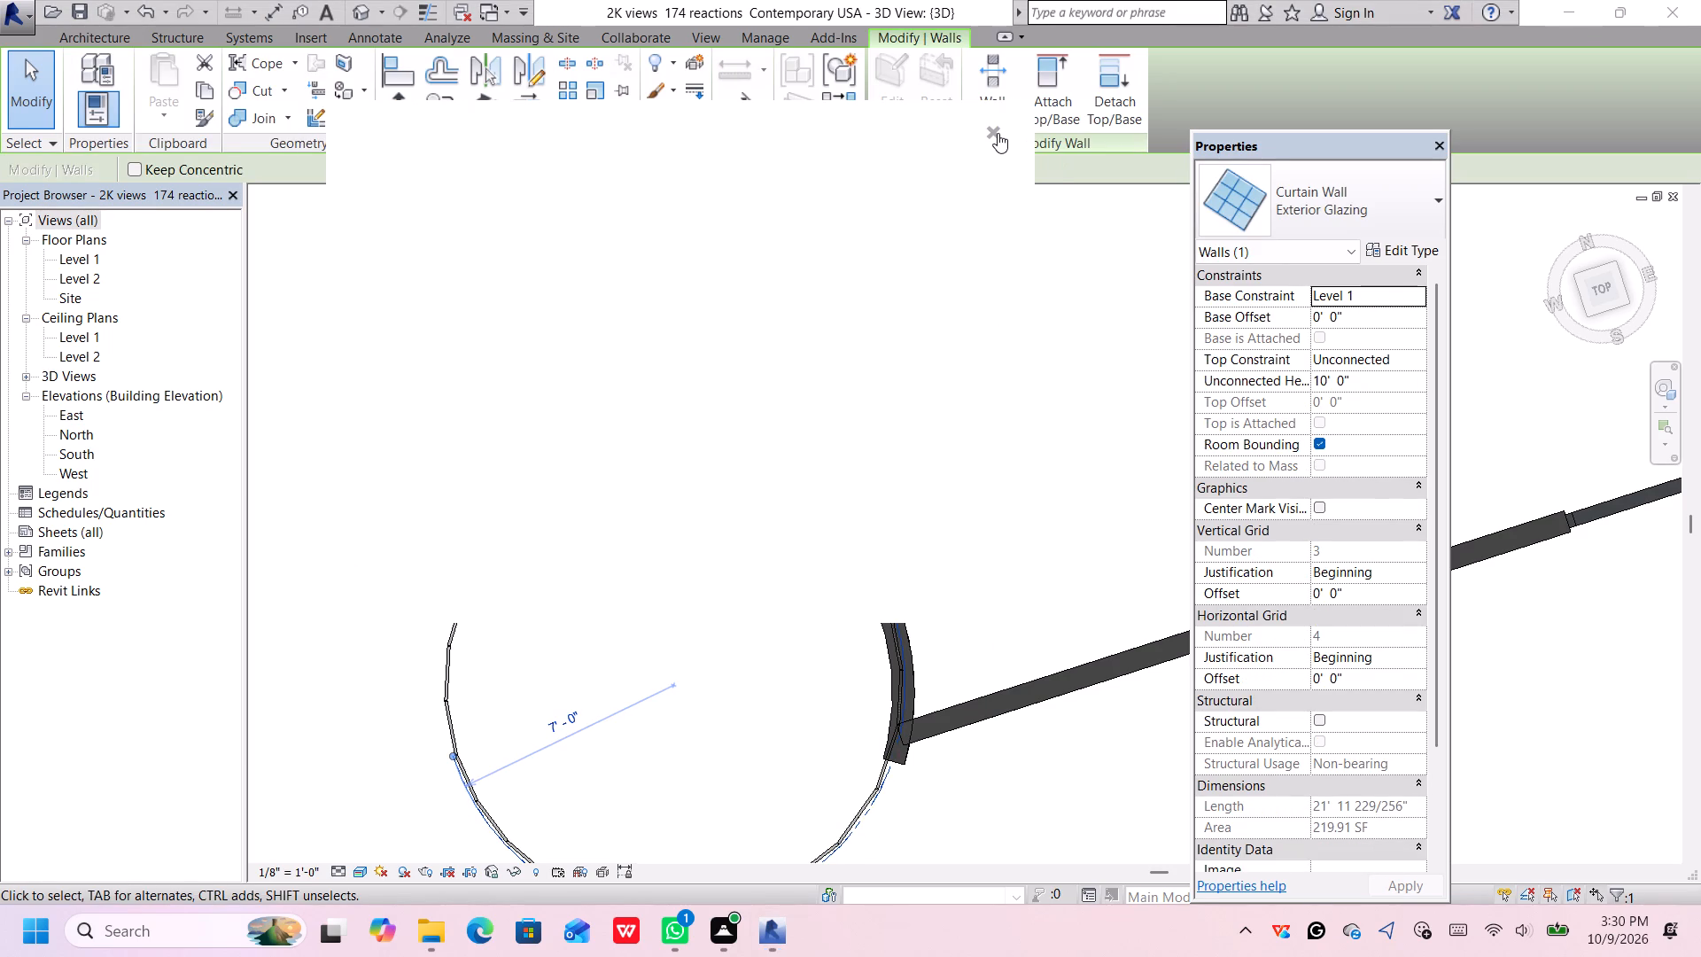
# Add the cylinder's Curtain Wall 1 and a grid line to the selection, and nudge the glazing slightly left and up against the arc wall.
pyautogui.middleClick(711, 487)
pyautogui.moveTo(711, 487); pyautogui.dragTo(737, 408, button='middle')
pyautogui.middleClick(747, 393)
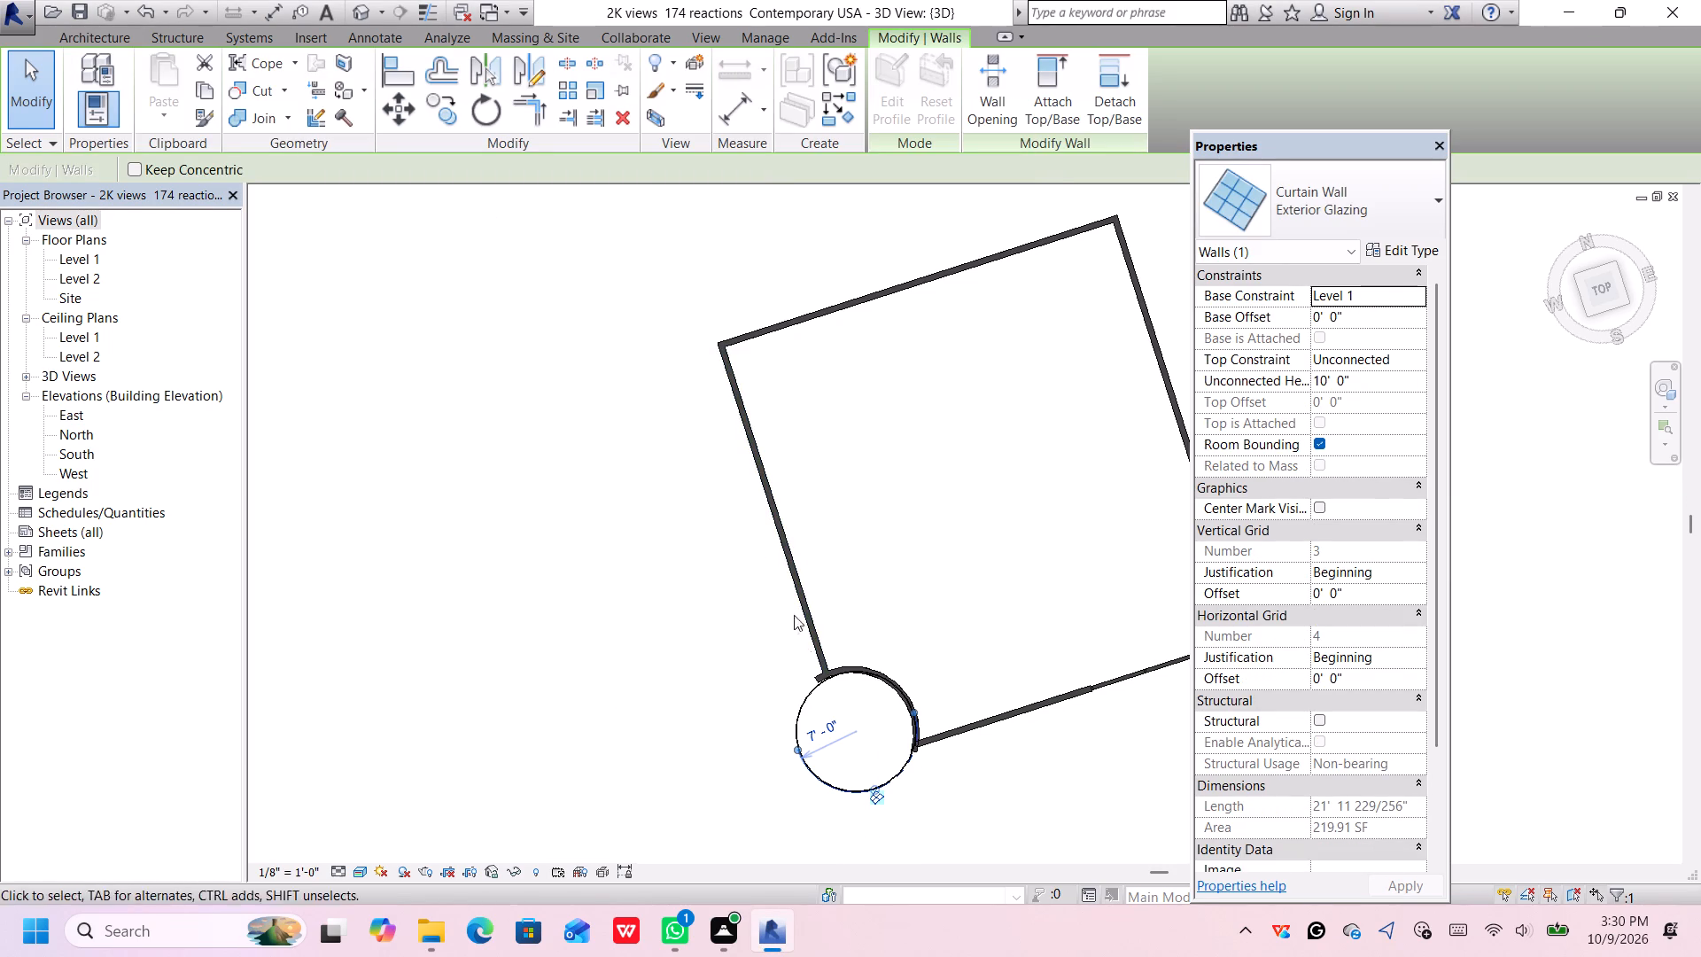
pyautogui.scroll(3, 797, 692)
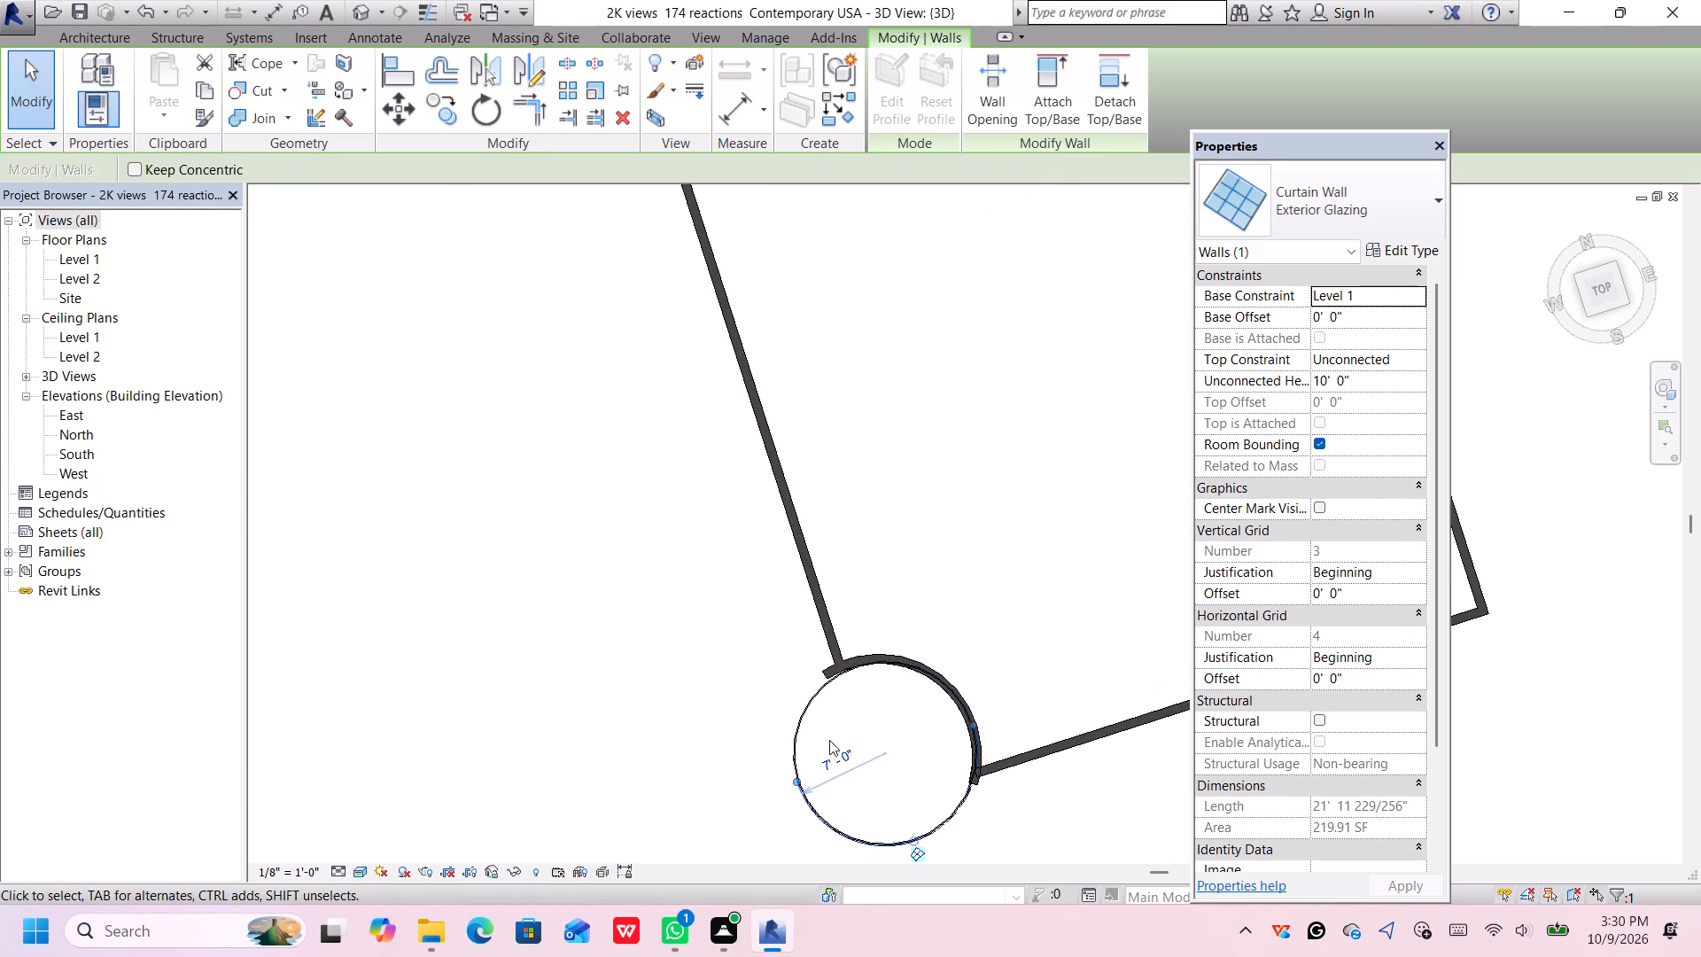
pyautogui.keyDown('shift'); pyautogui.click(802, 711); pyautogui.keyUp('shift')
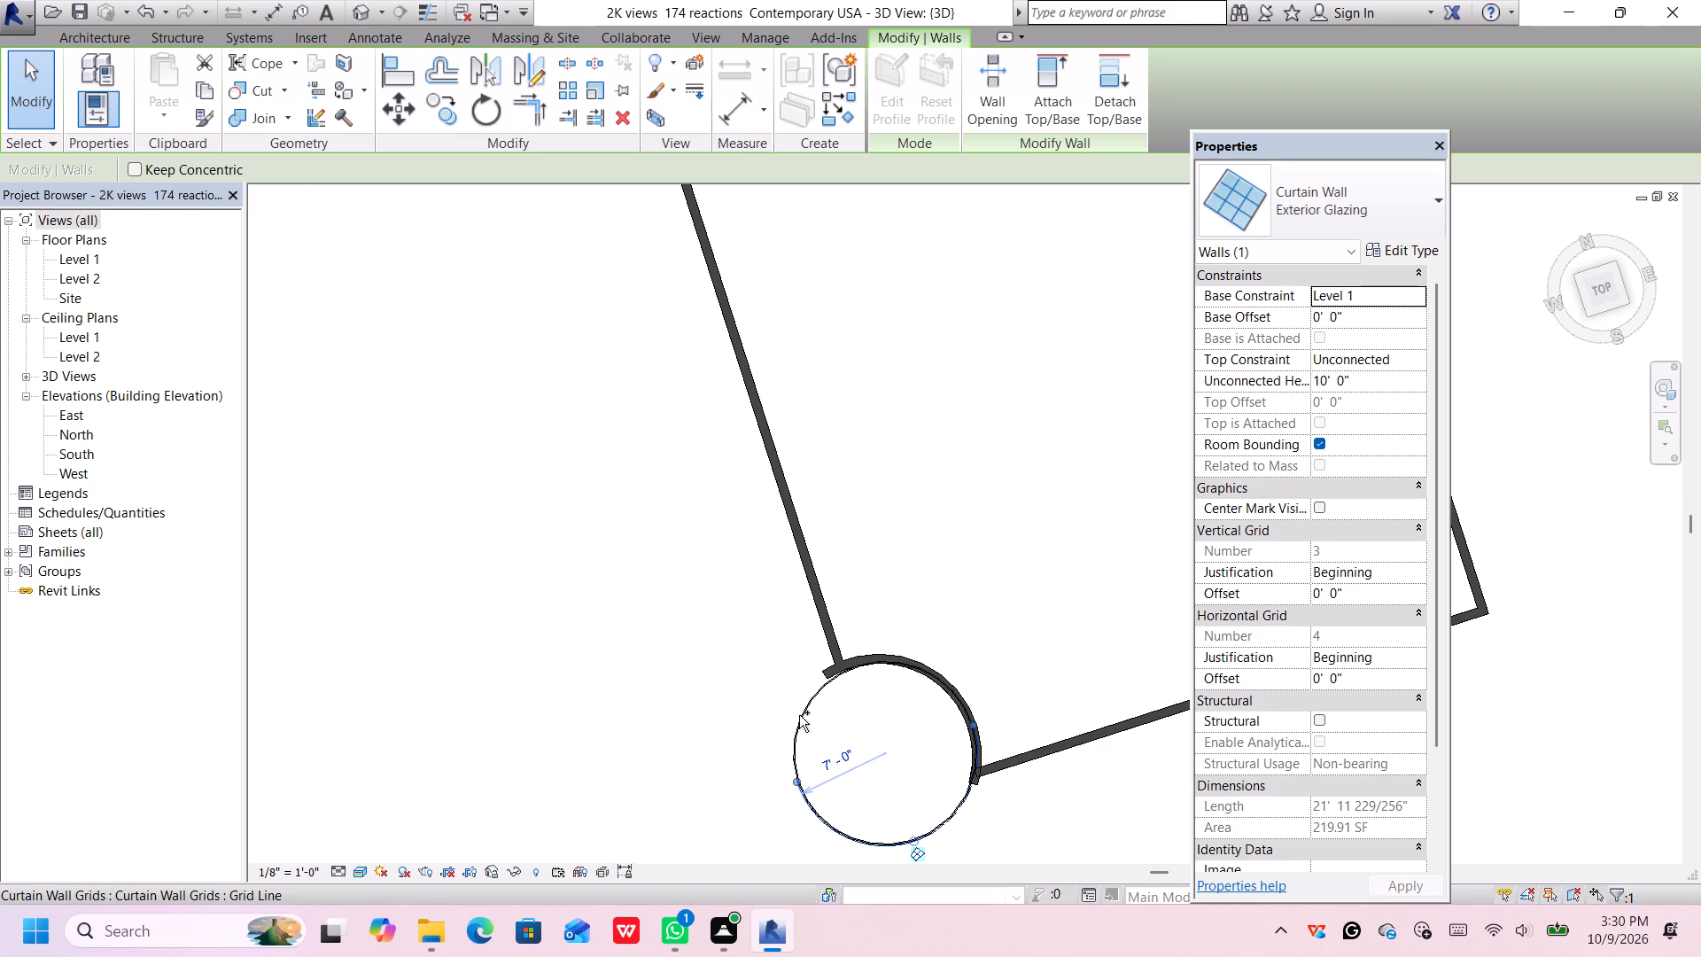
pyautogui.keyDown('ctrl'); pyautogui.click(799, 715); pyautogui.keyUp('ctrl')
pyautogui.scroll(2, 804, 723)
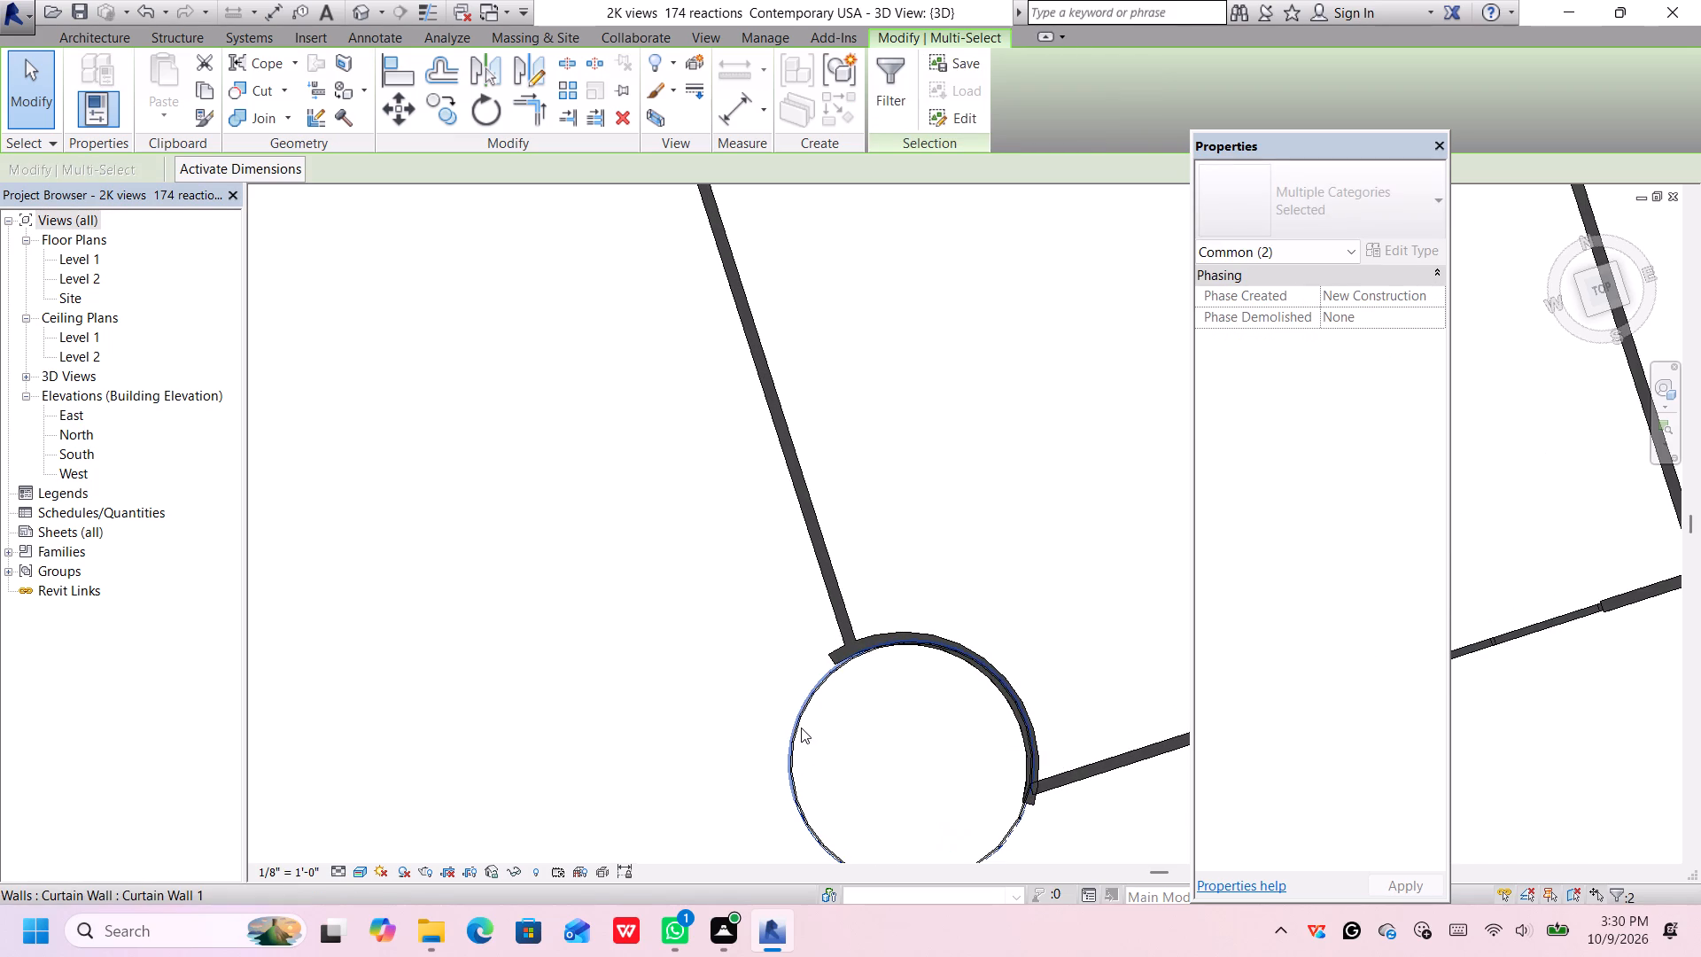
pyautogui.keyDown('ctrl'); pyautogui.click(801, 727); pyautogui.keyUp('ctrl')
pyautogui.scroll(-1, 850, 752)
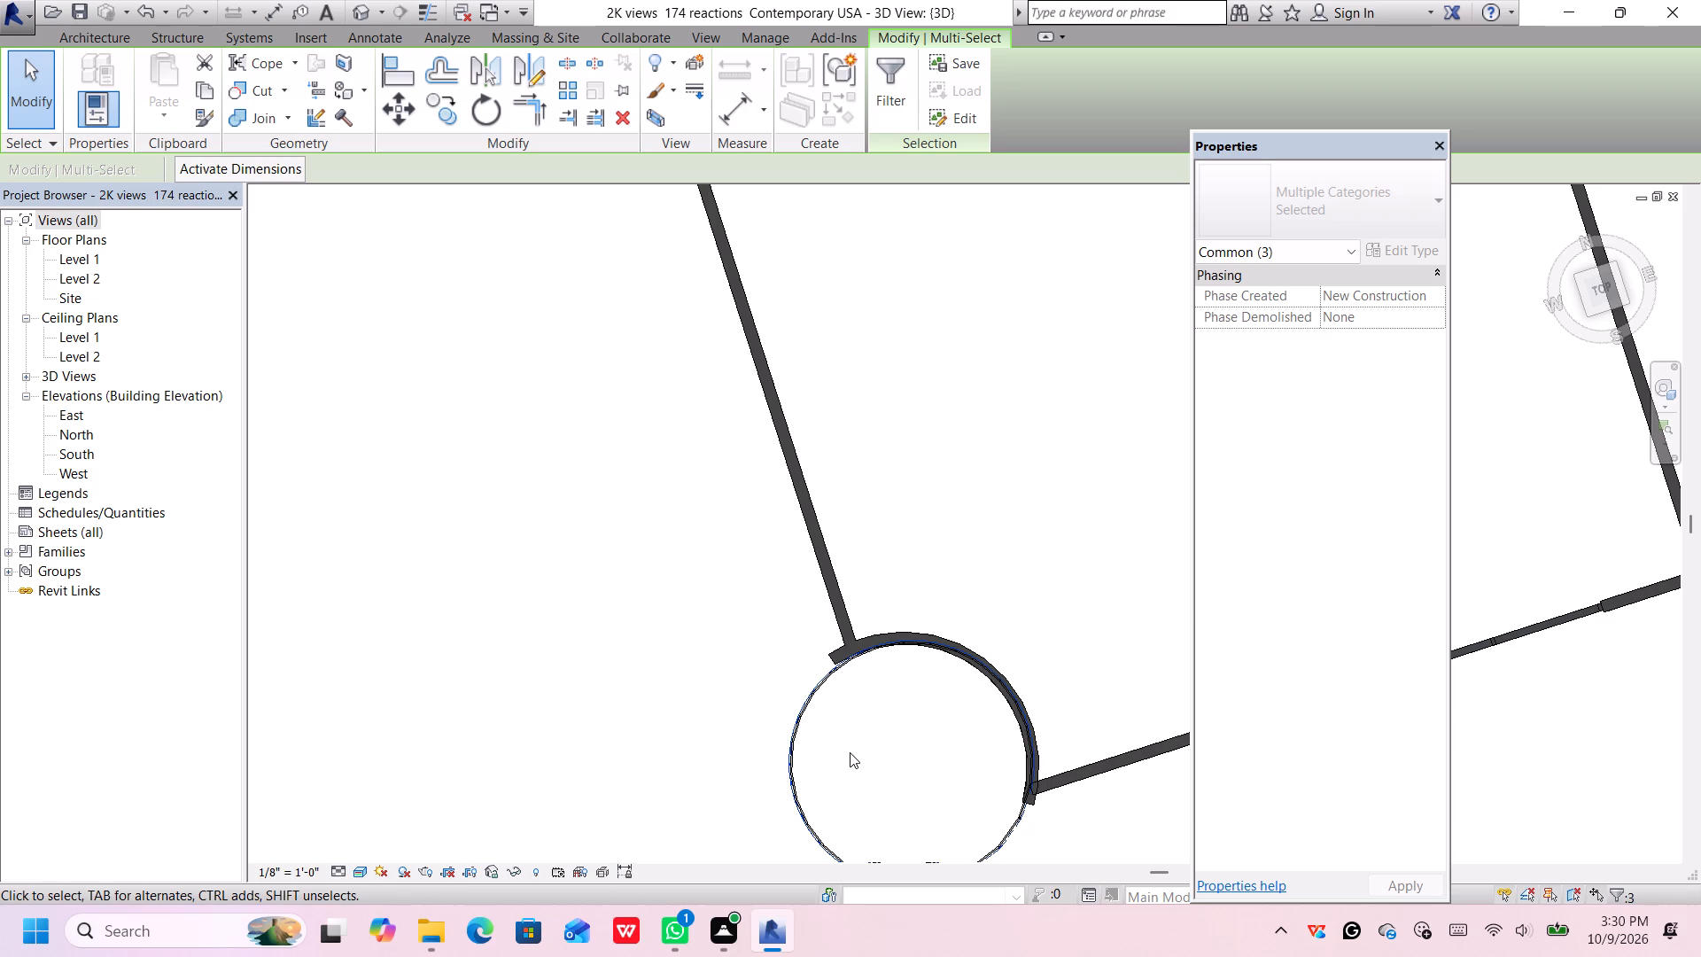
pyautogui.scroll(-1, 851, 755)
pyautogui.scroll(1, 851, 756)
pyautogui.moveTo(848, 758); pyautogui.dragTo(804, 696, button='middle')
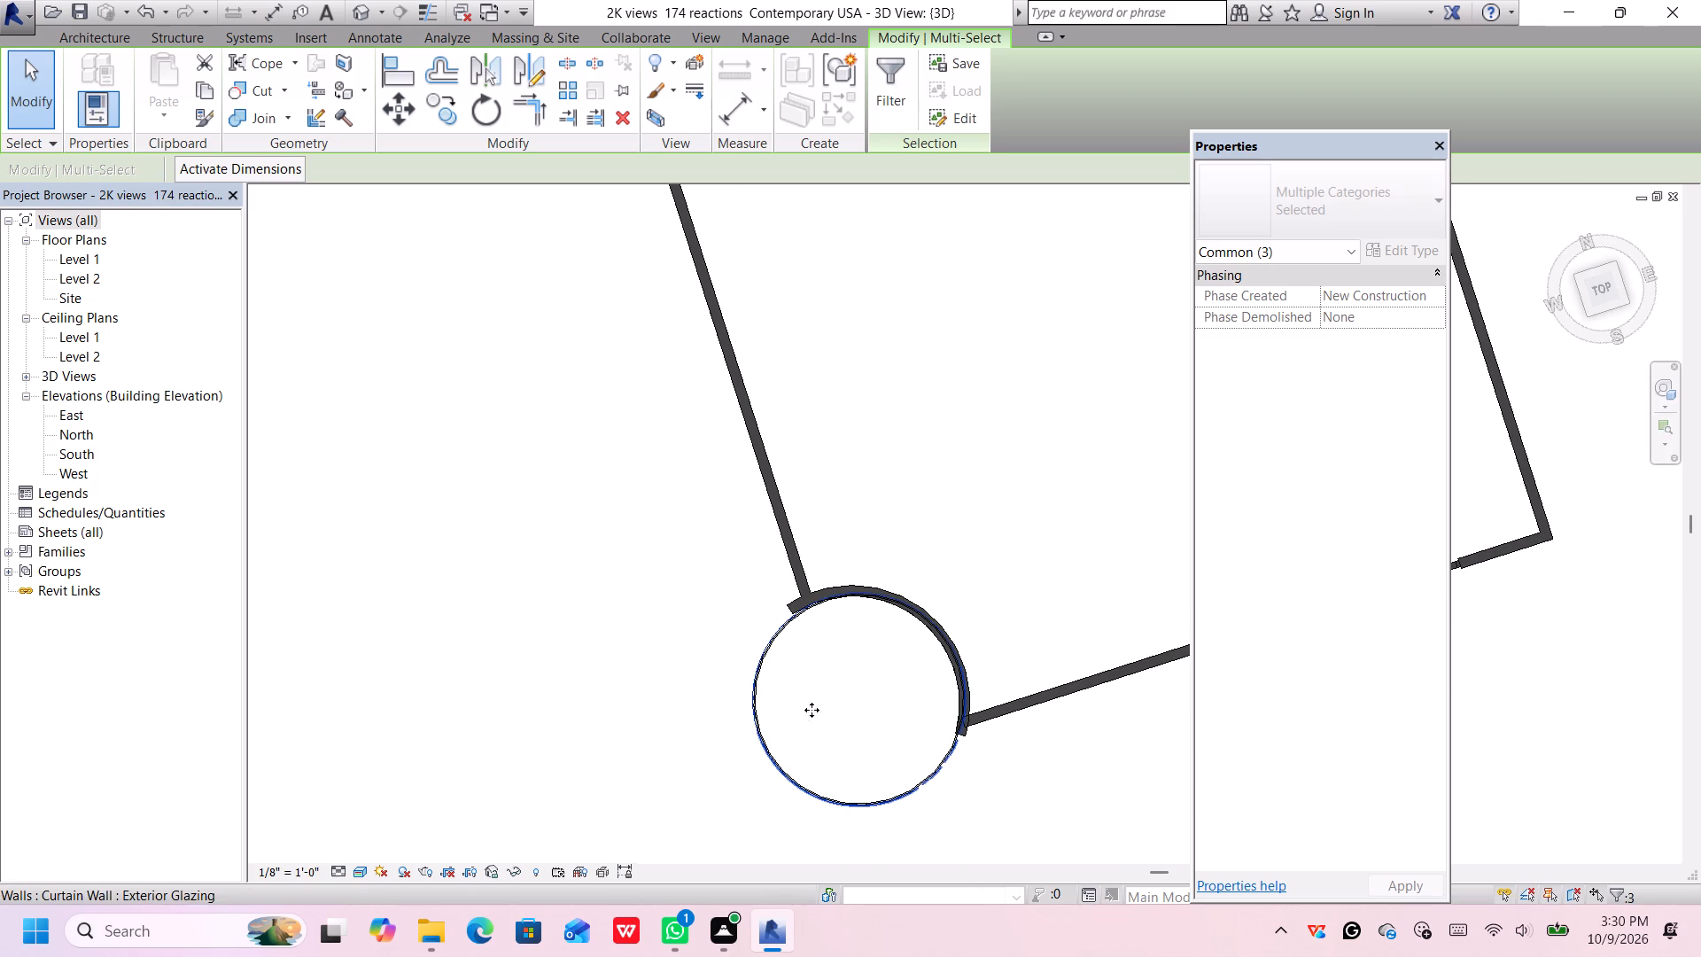
pyautogui.press('Left')
pyautogui.scroll(4, 869, 714)
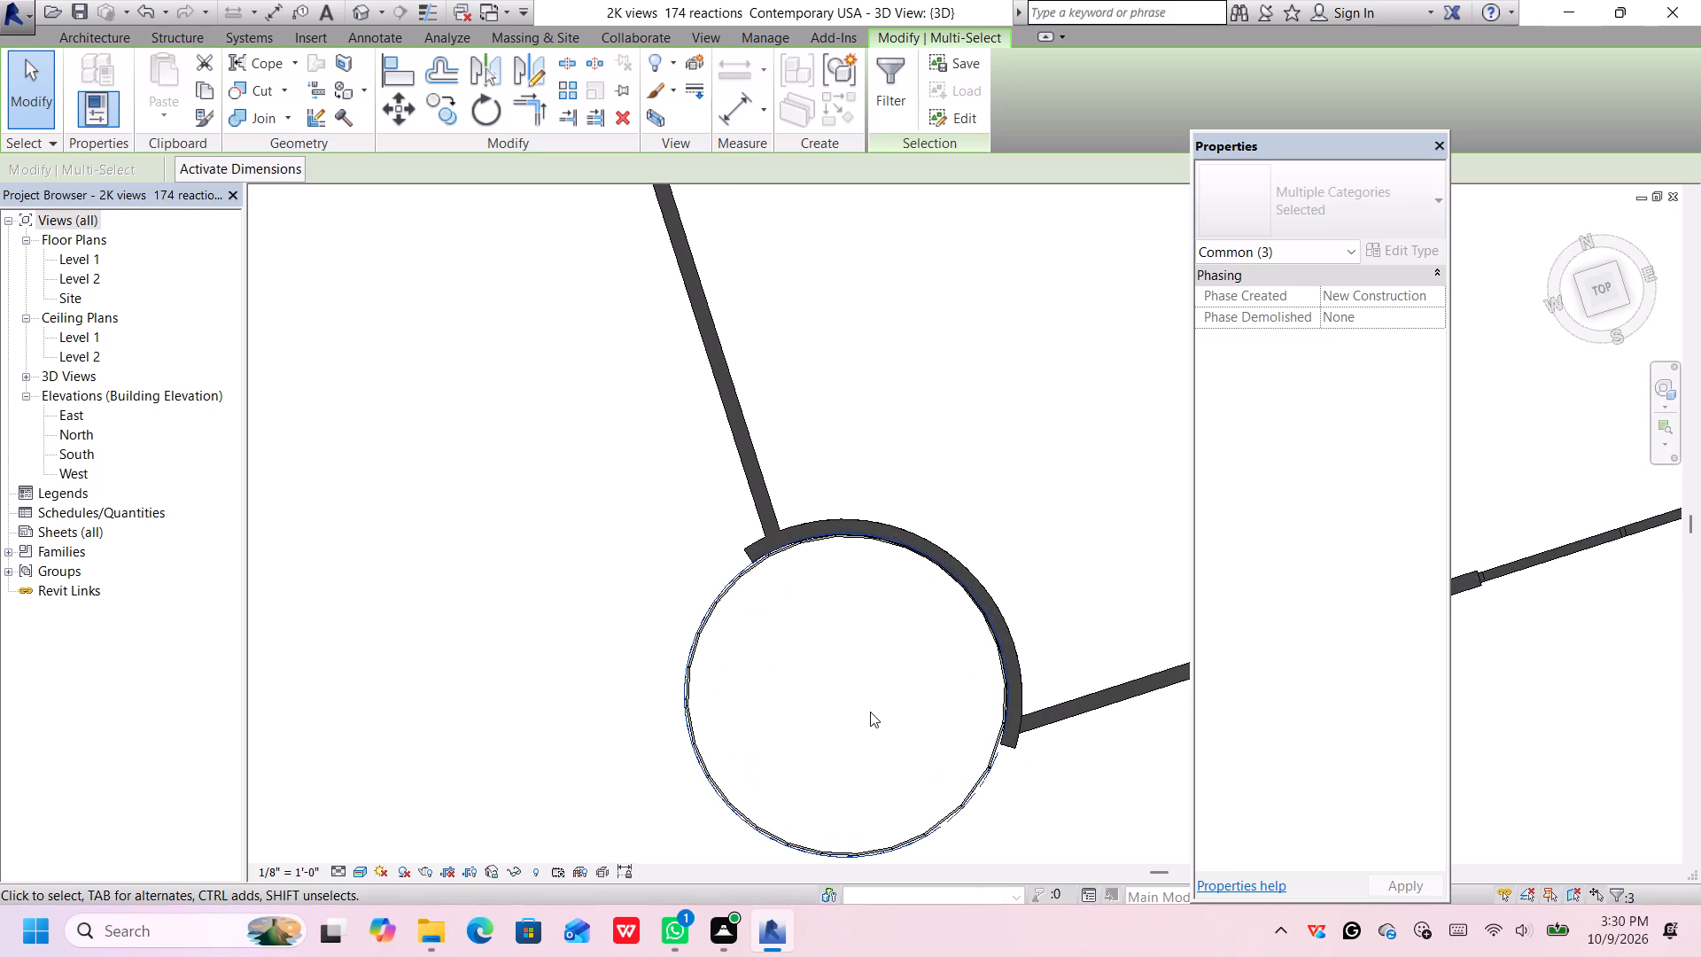
pyautogui.press('Left')
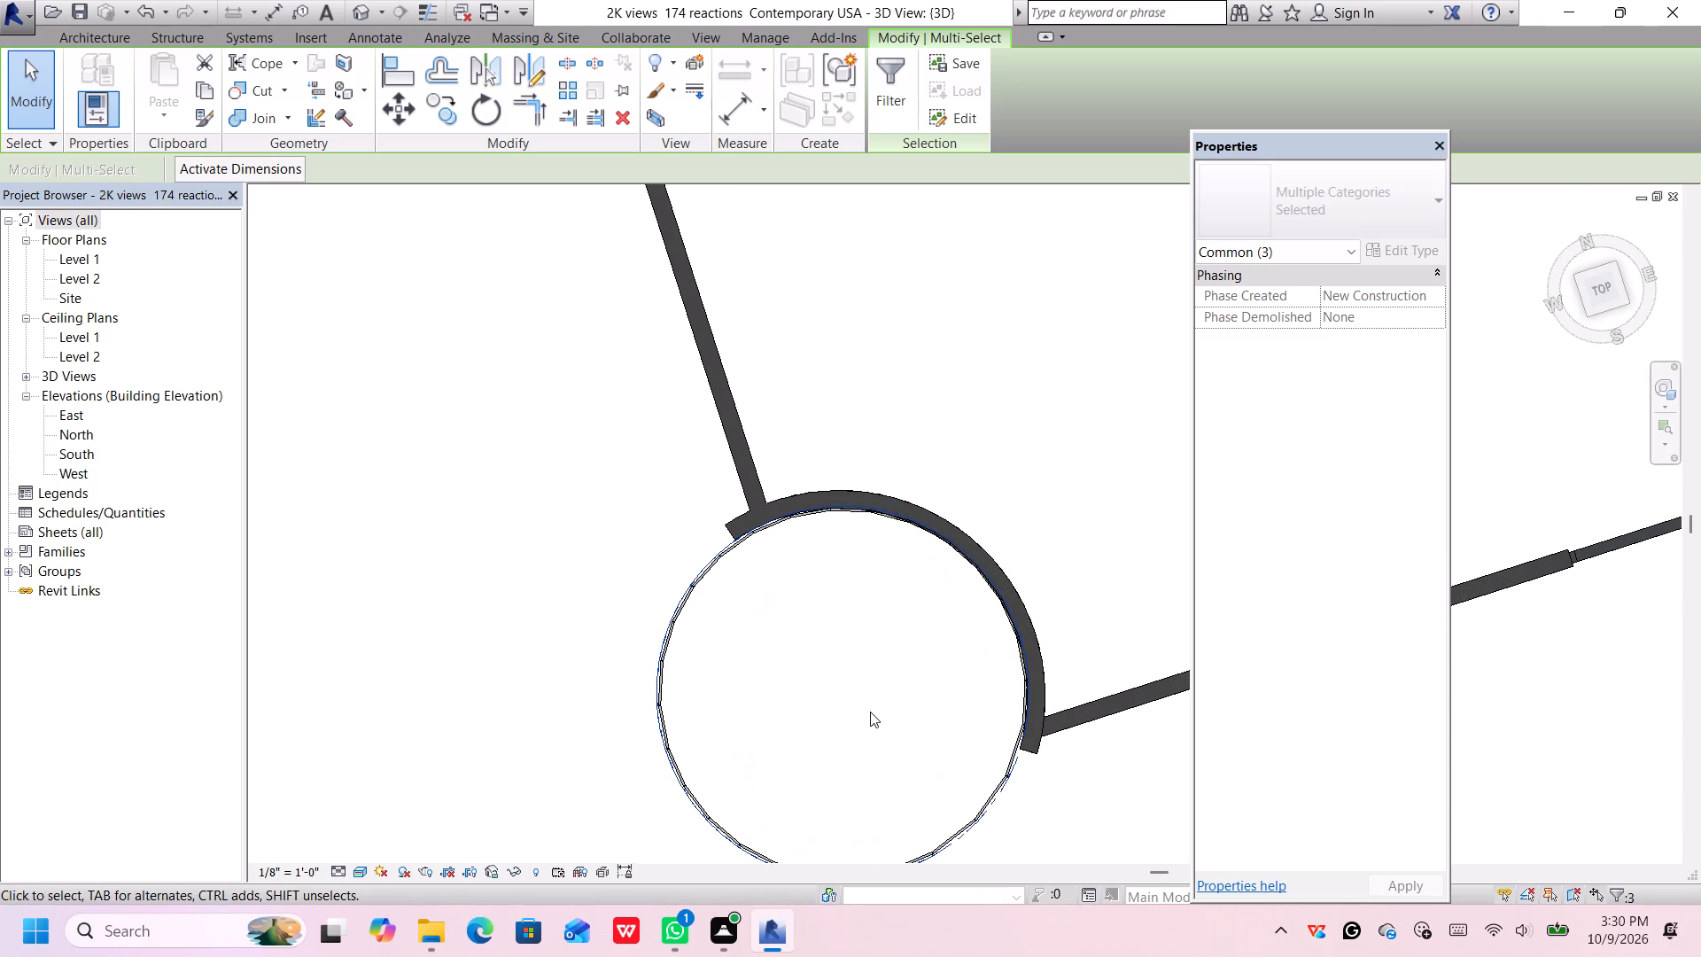
pyautogui.press('Up')
pyautogui.press('Right')
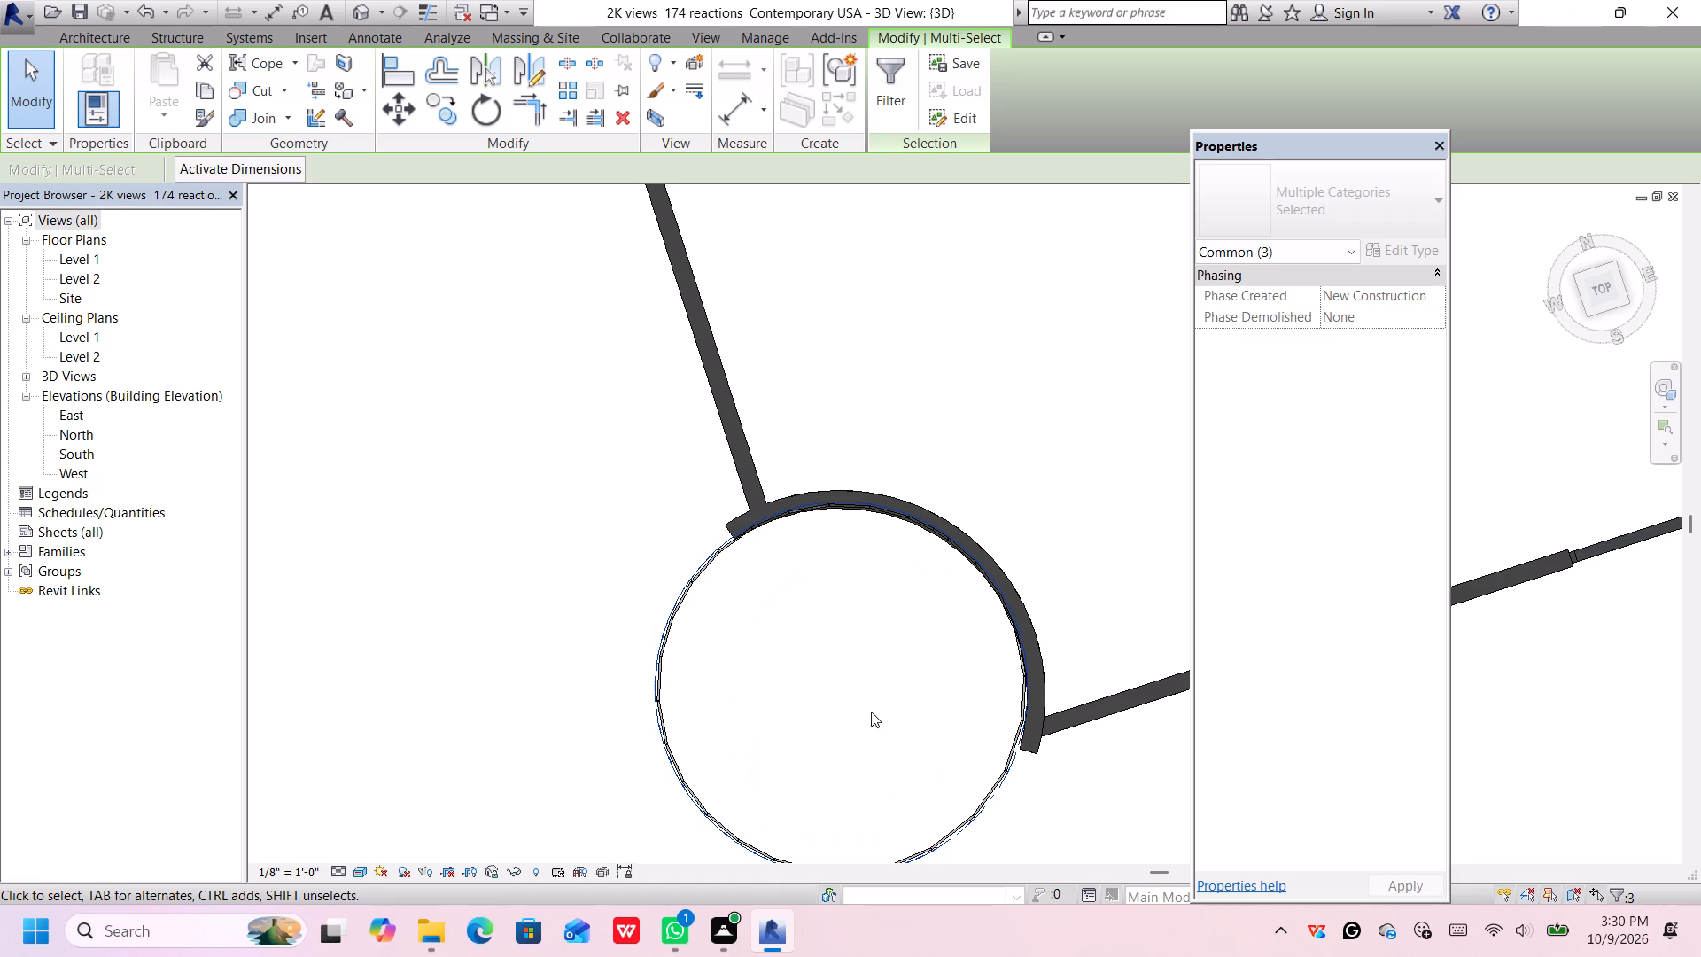
pyautogui.click(1007, 463)
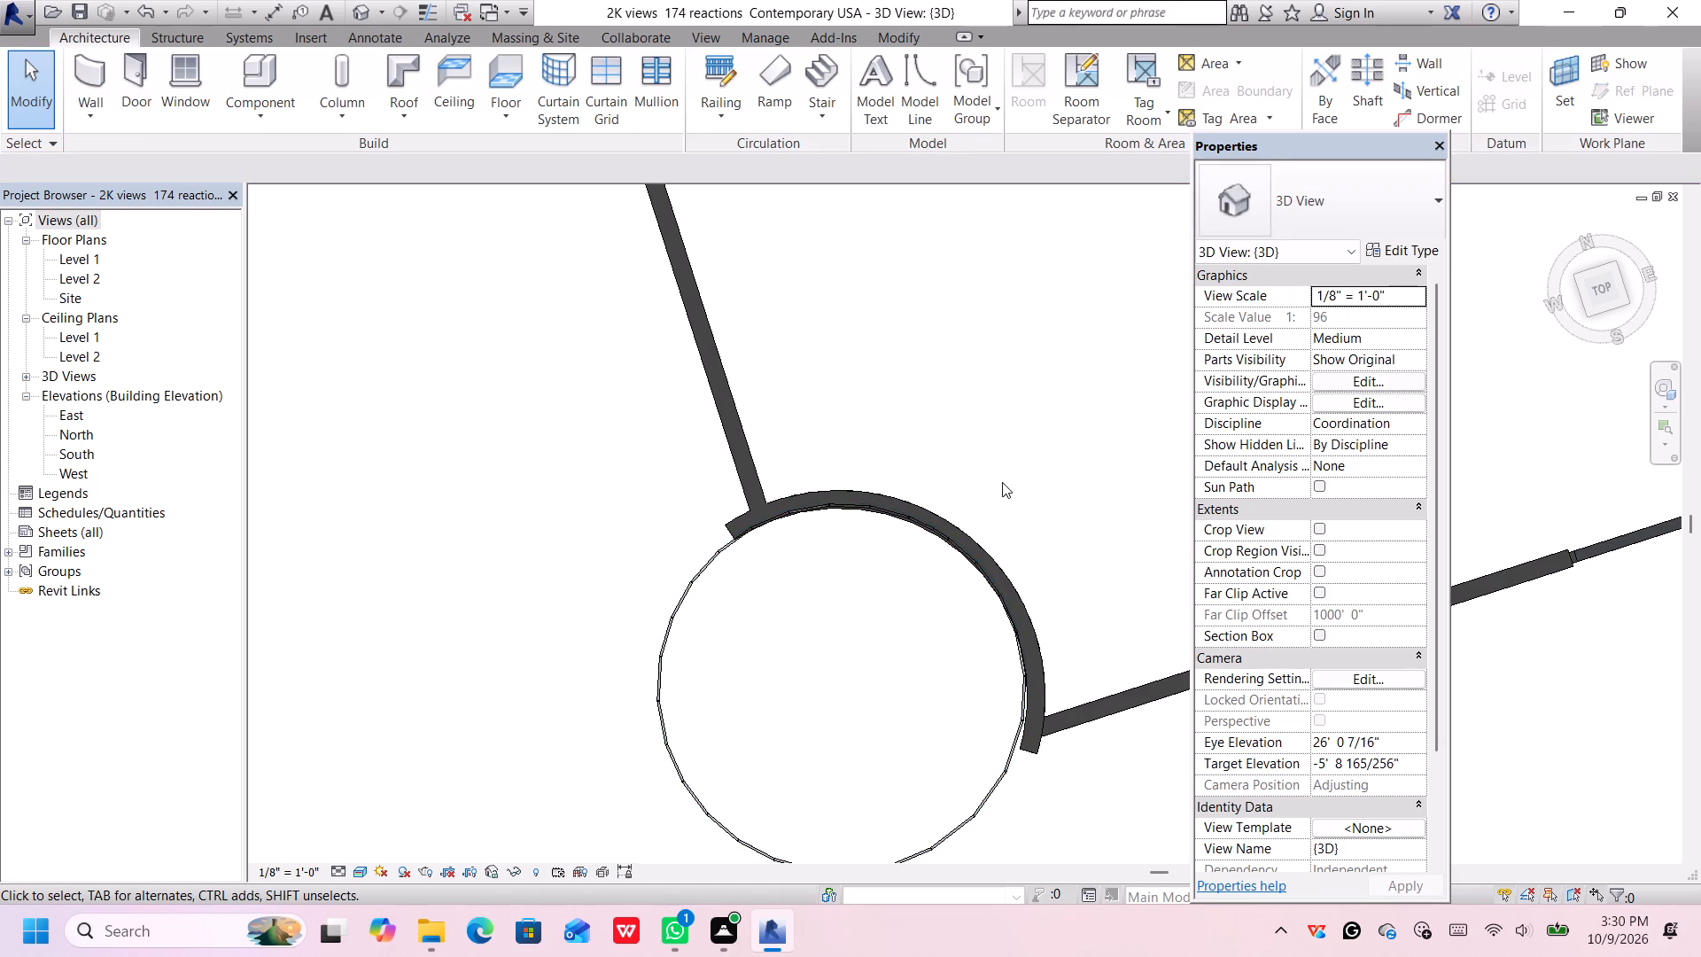
pyautogui.scroll(-4, 1002, 487)
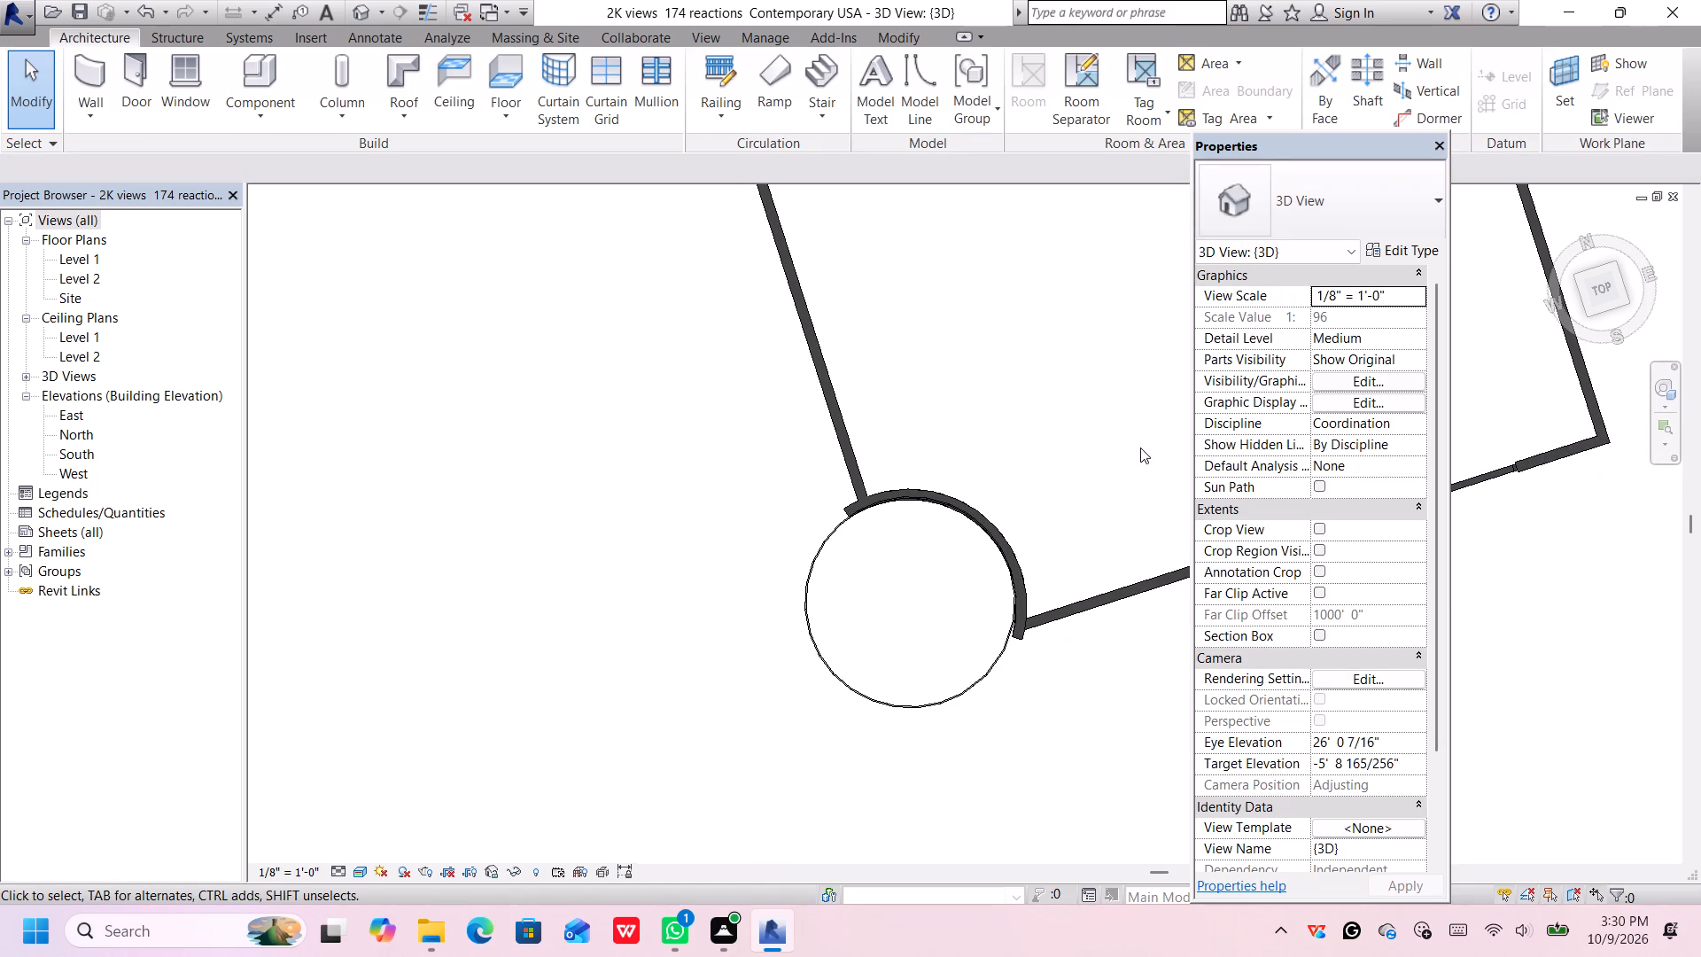
# Nudge the cylinder's Exterior Glazing curtain wall slightly to the right, into the curved Generic - 8" wall.
pyautogui.middleClick(1139, 447)
pyautogui.click(993, 654)
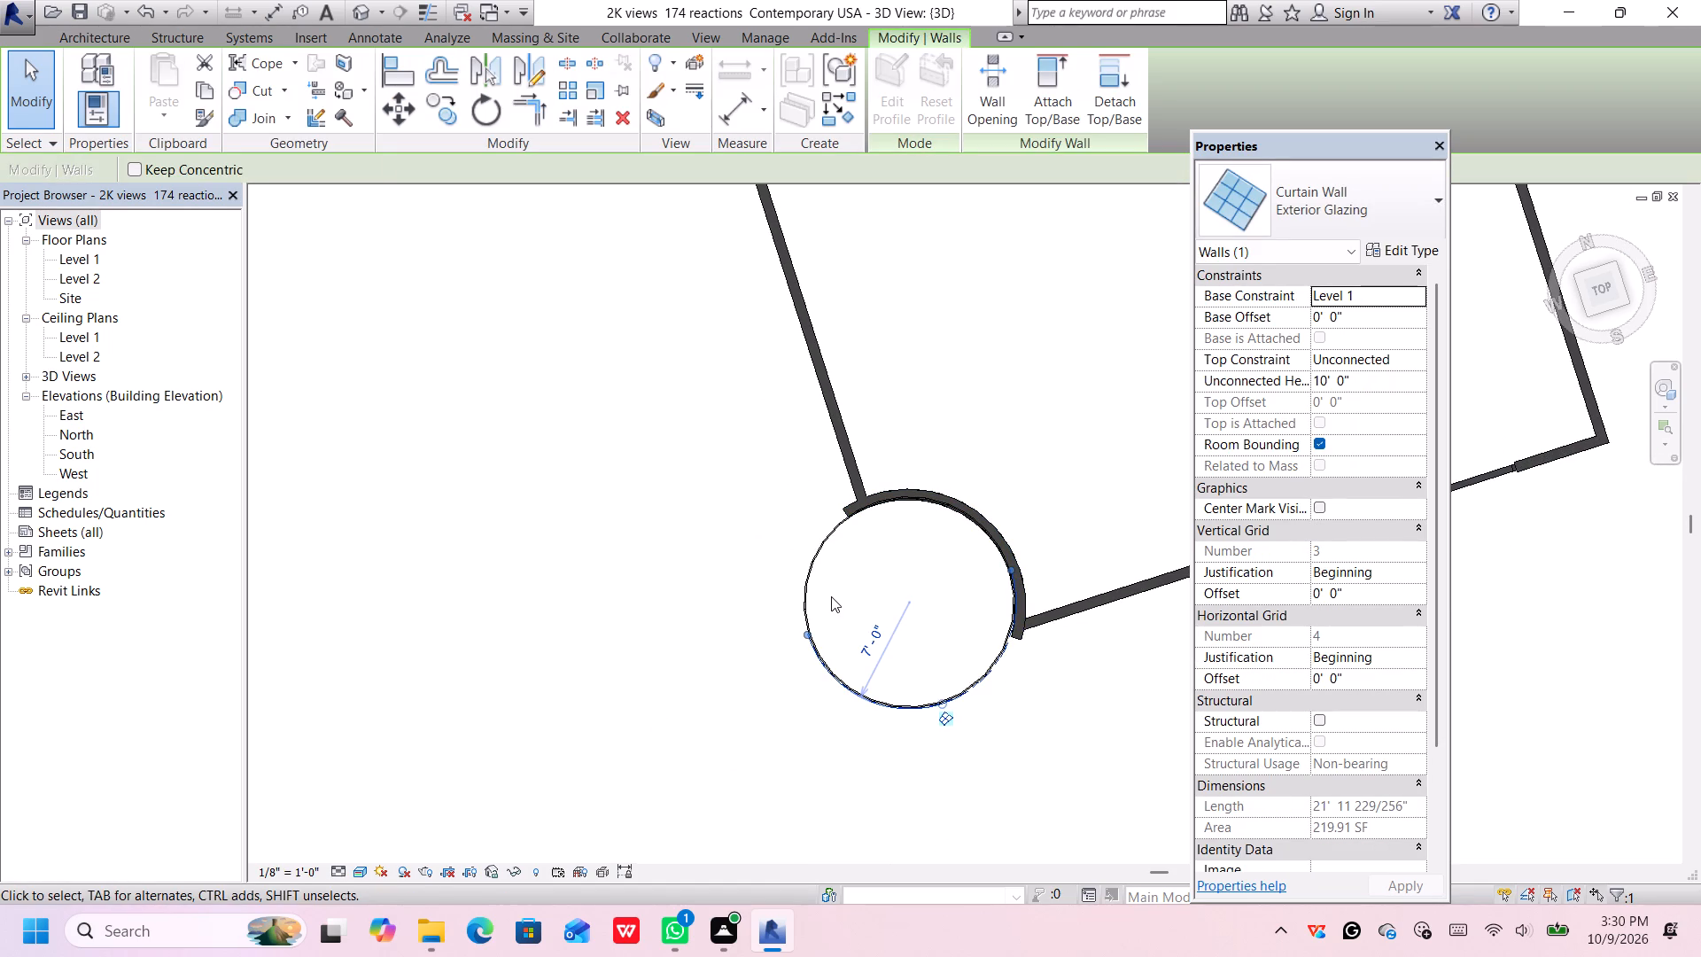
pyautogui.press('Right')
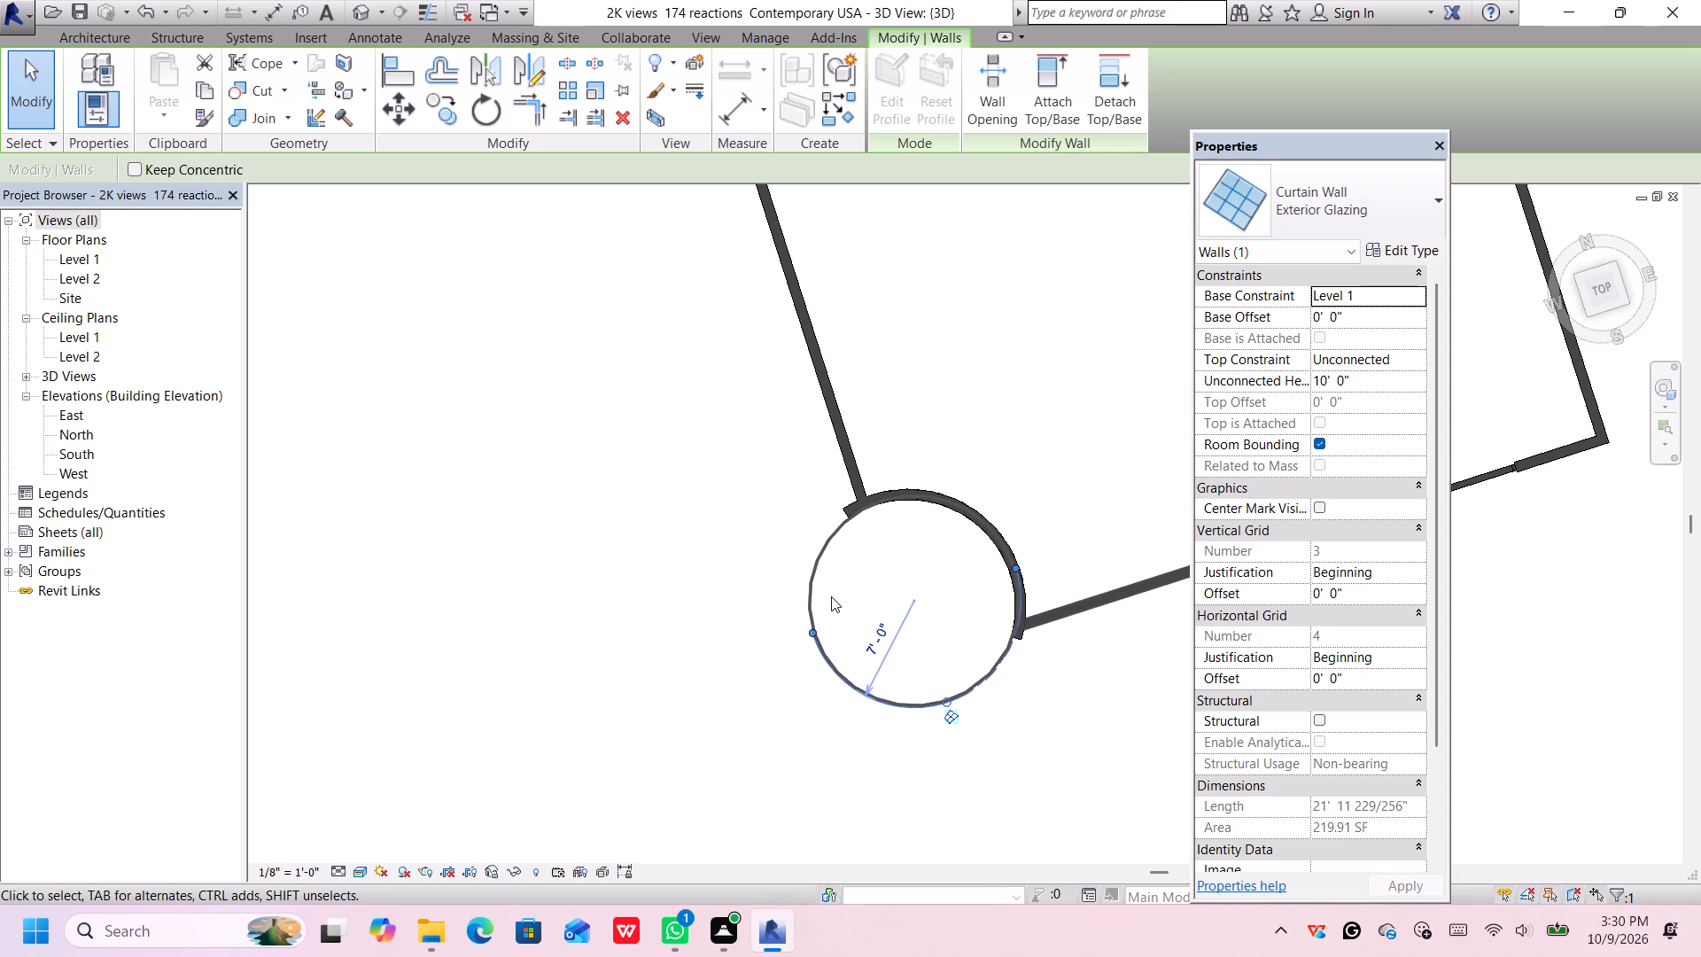
pyautogui.press('Left')
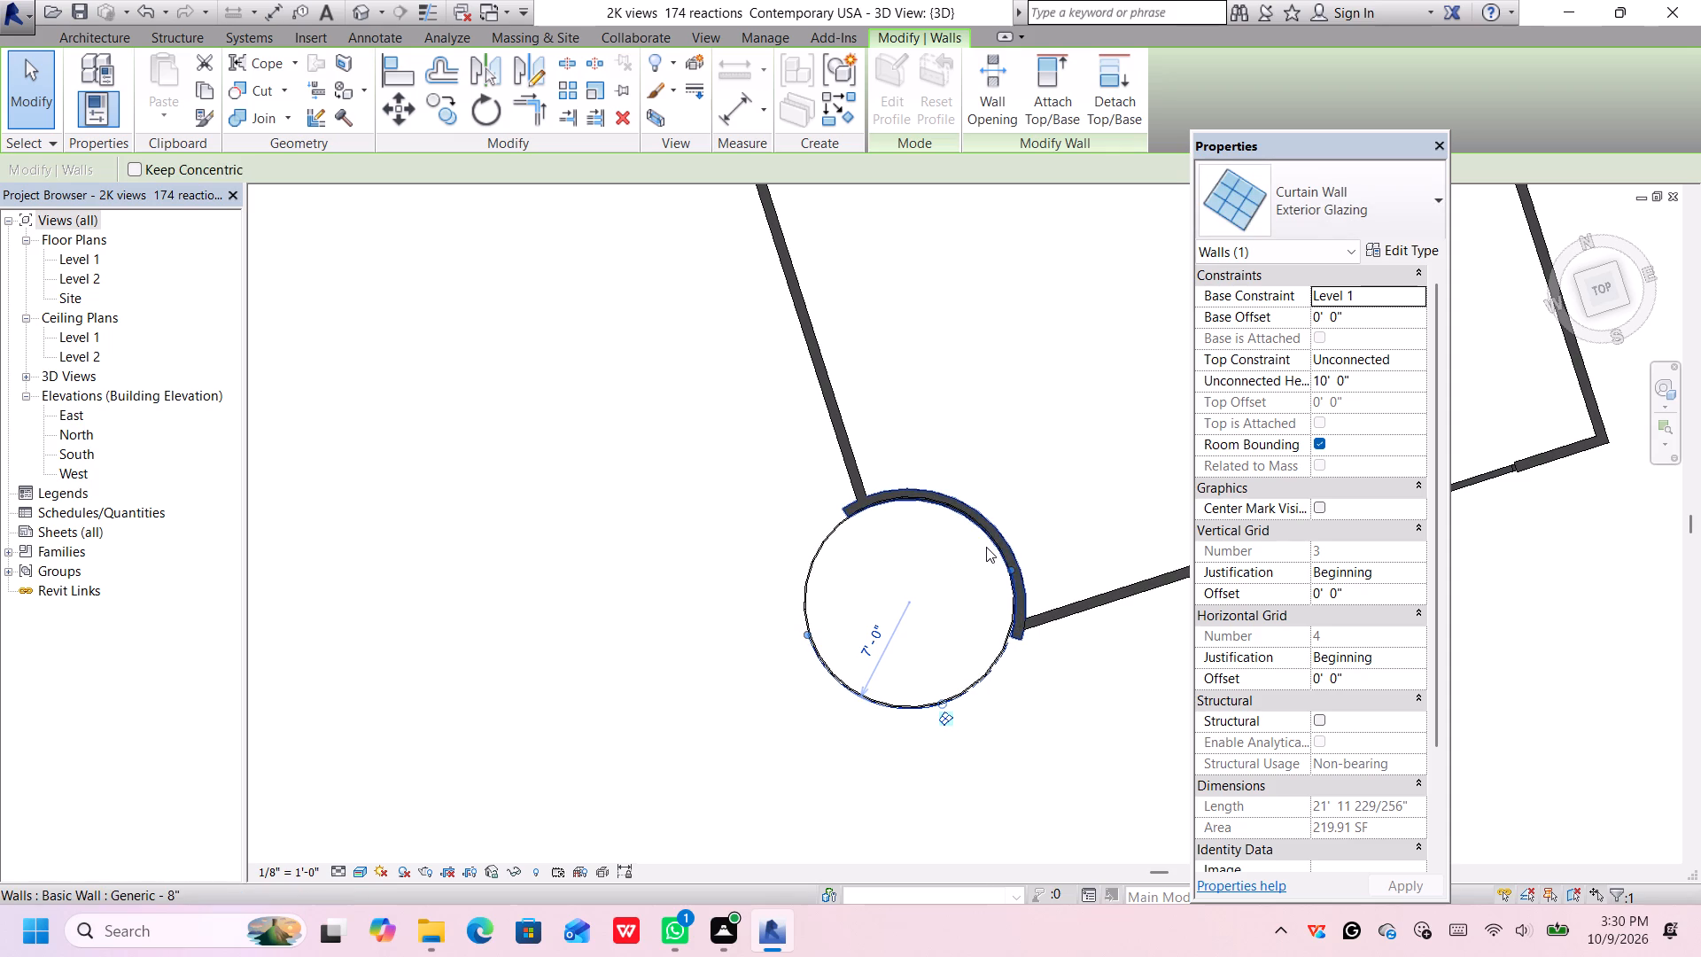
pyautogui.press('Right')
pyautogui.click(1033, 467)
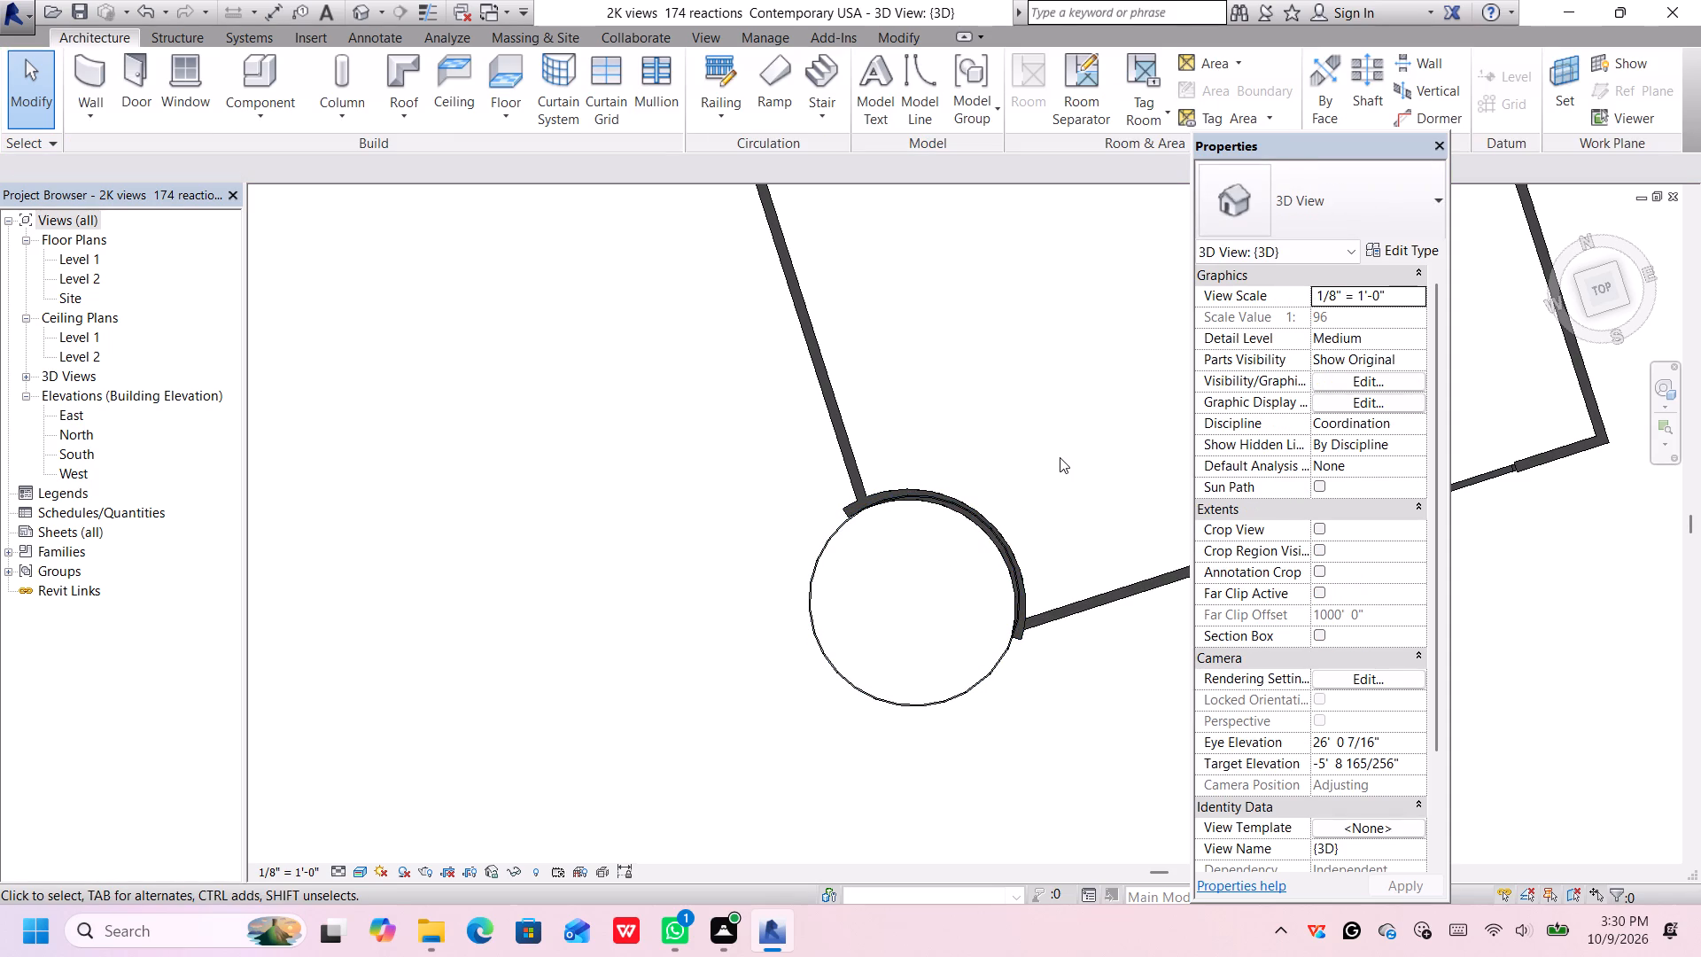
# Examine the glazed cylinder's junction with the arc wall and the whole building from the front, dismissing the notification card.
pyautogui.moveTo(1060, 457); pyautogui.dragTo(1006, 392, button='middle')
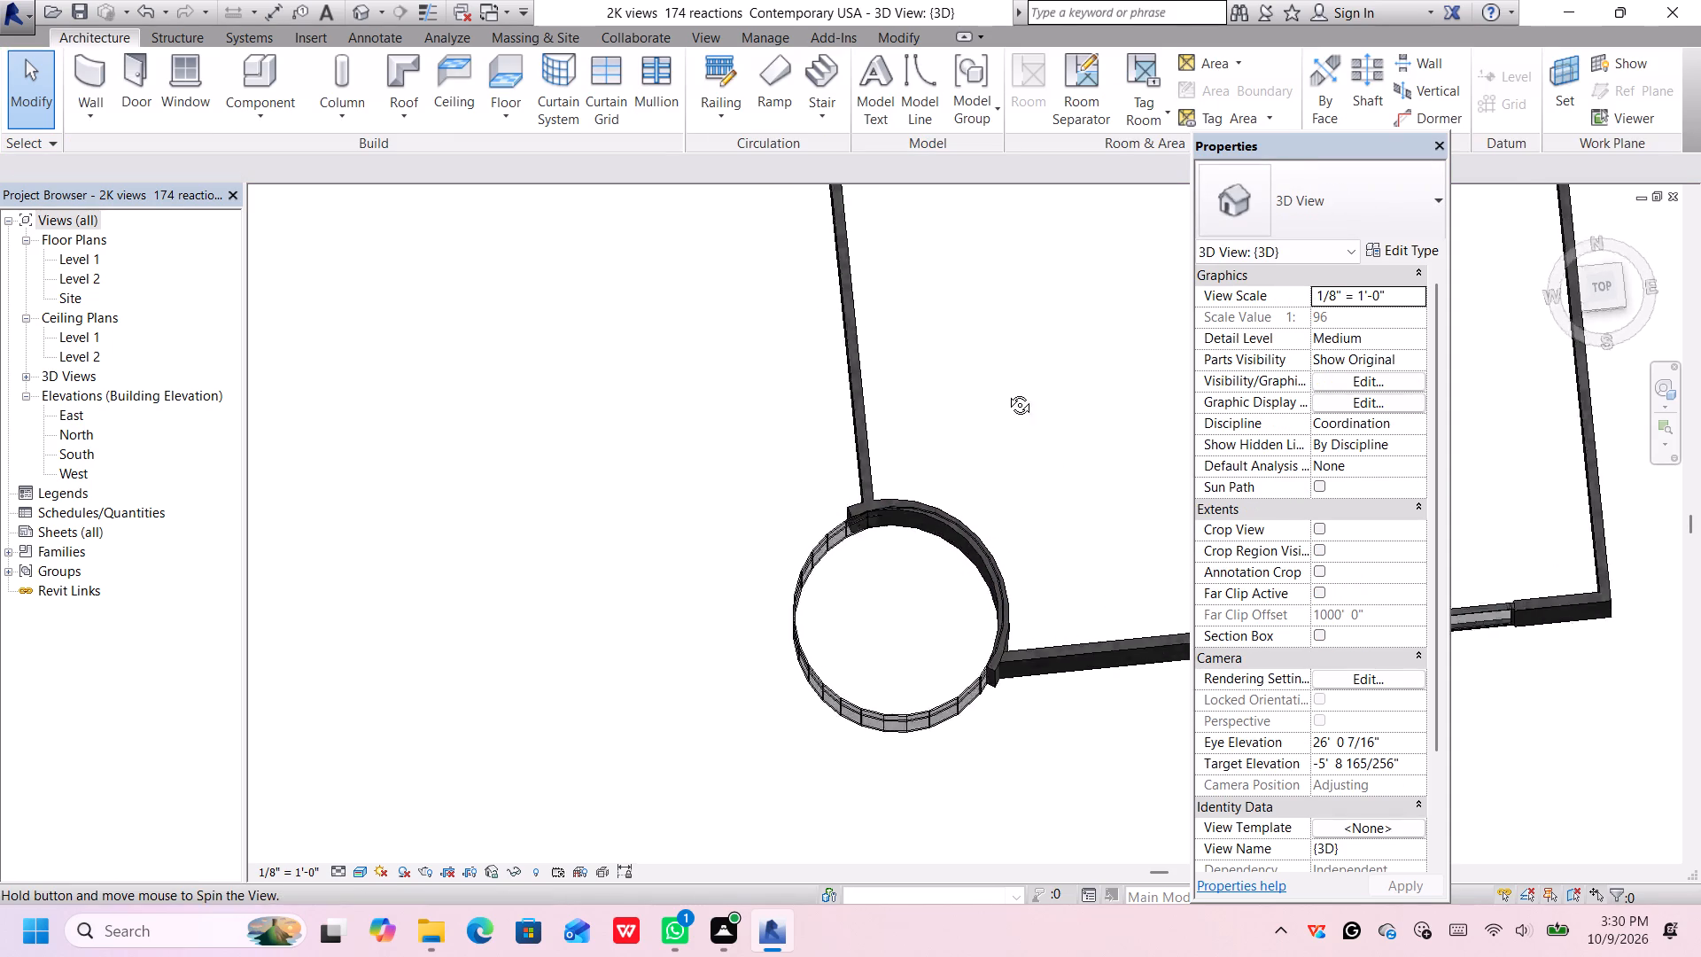
pyautogui.moveTo(1006, 392); pyautogui.dragTo(998, 341, button='middle')
pyautogui.keyDown('shift'); pyautogui.moveTo(998, 337); pyautogui.dragTo(1002, 268, button='middle'); pyautogui.keyUp('shift')
pyautogui.keyDown('shift'); pyautogui.middleClick(1006, 255); pyautogui.keyUp('shift')
pyautogui.keyDown('shift'); pyautogui.moveTo(1095, 567); pyautogui.dragTo(1115, 276, button='middle'); pyautogui.keyUp('shift')
pyautogui.keyDown('shift'); pyautogui.moveTo(1108, 371); pyautogui.dragTo(1107, 367, button='middle'); pyautogui.keyUp('shift')
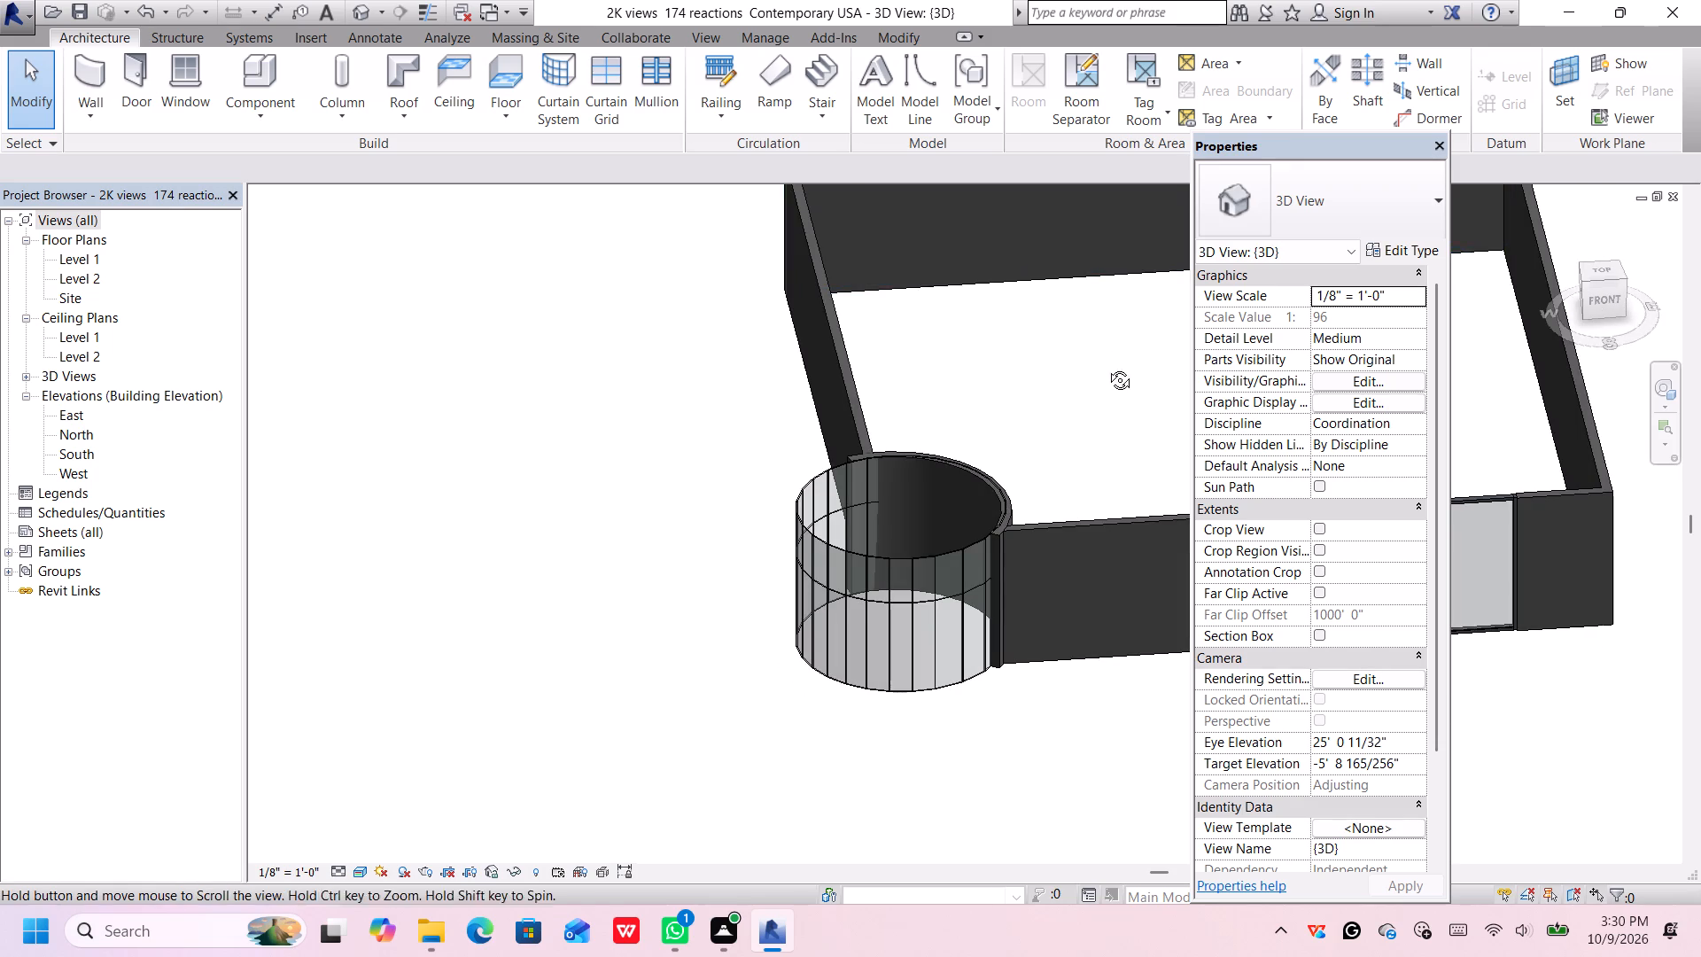
pyautogui.keyDown('shift'); pyautogui.moveTo(1107, 367); pyautogui.dragTo(1092, 330, button='middle'); pyautogui.keyUp('shift')
pyautogui.moveTo(1072, 426); pyautogui.dragTo(1157, 402, button='middle')
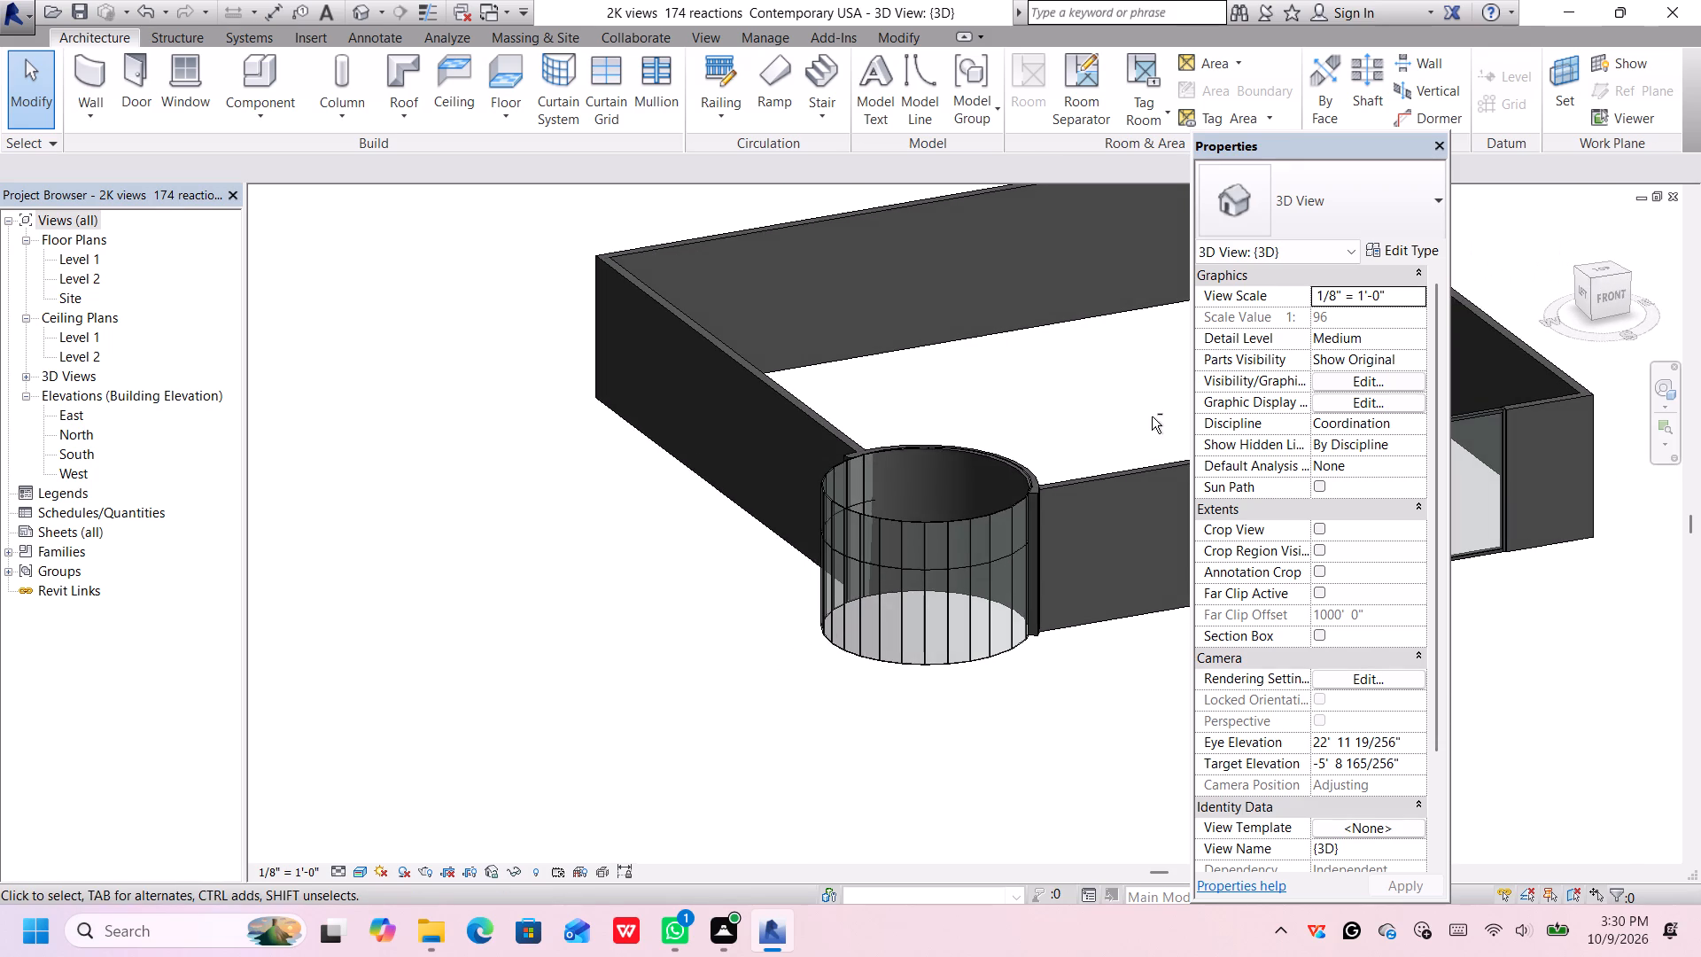
pyautogui.scroll(-5, 1130, 424)
pyautogui.moveTo(1128, 422); pyautogui.dragTo(729, 580, button='middle')
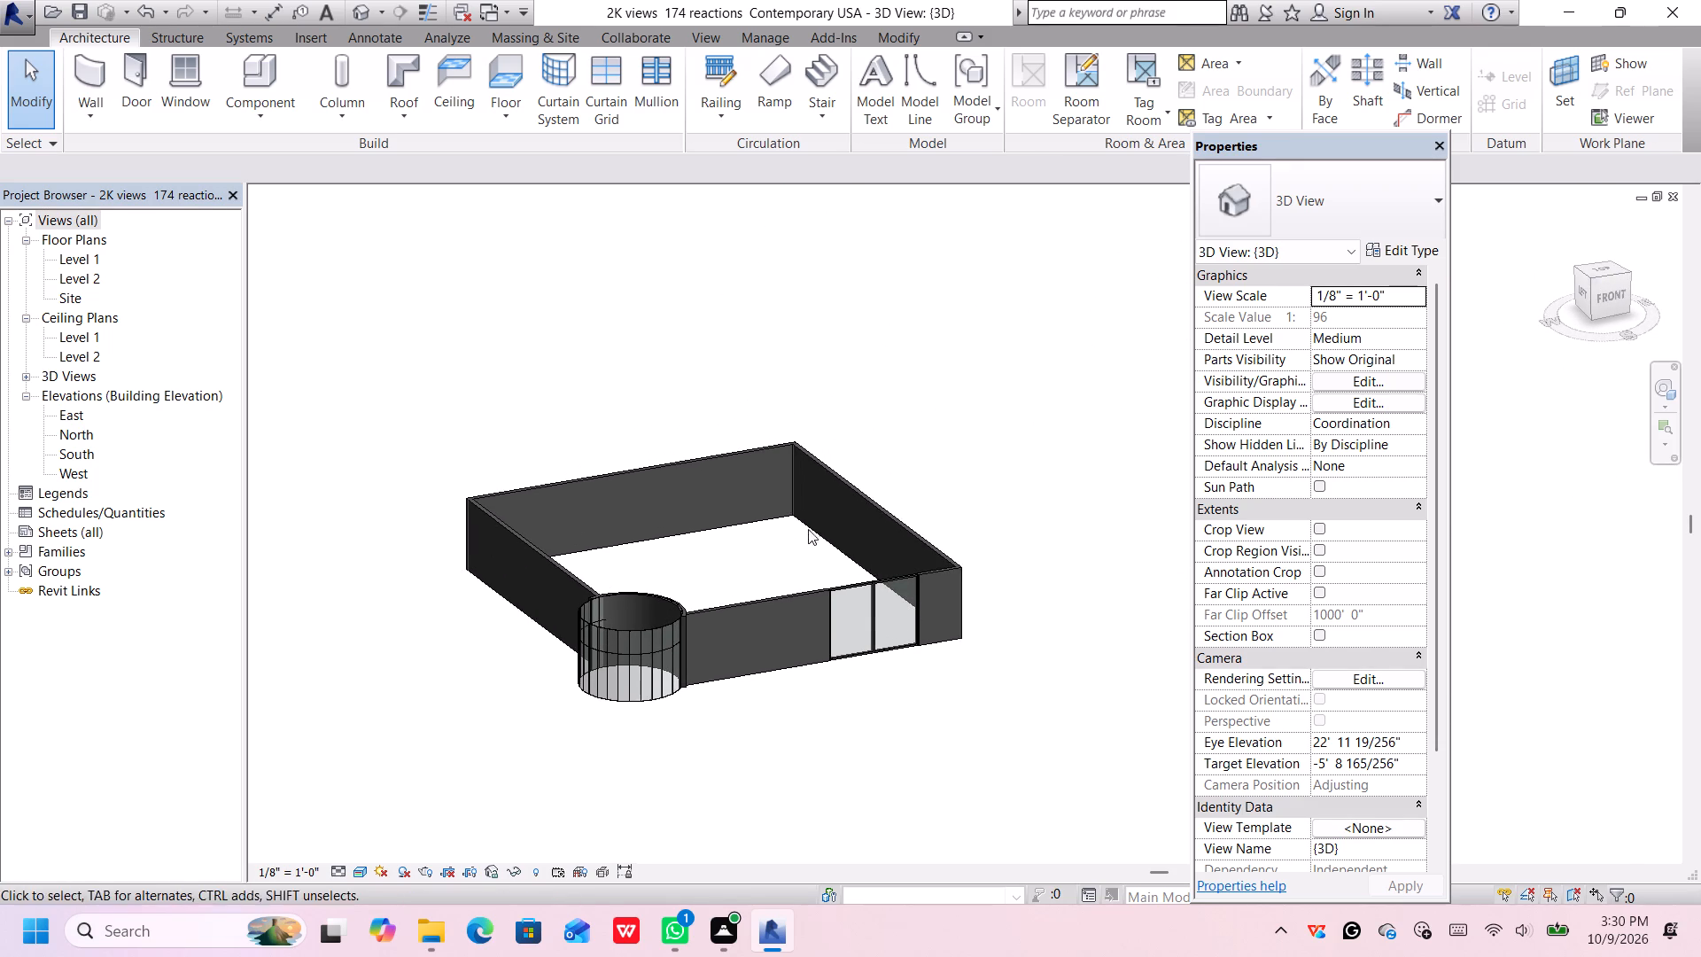
pyautogui.moveTo(1002, 449); pyautogui.dragTo(956, 556, button='middle')
pyautogui.keyDown('shift'); pyautogui.moveTo(956, 556); pyautogui.dragTo(1046, 512, button='middle'); pyautogui.keyUp('shift')
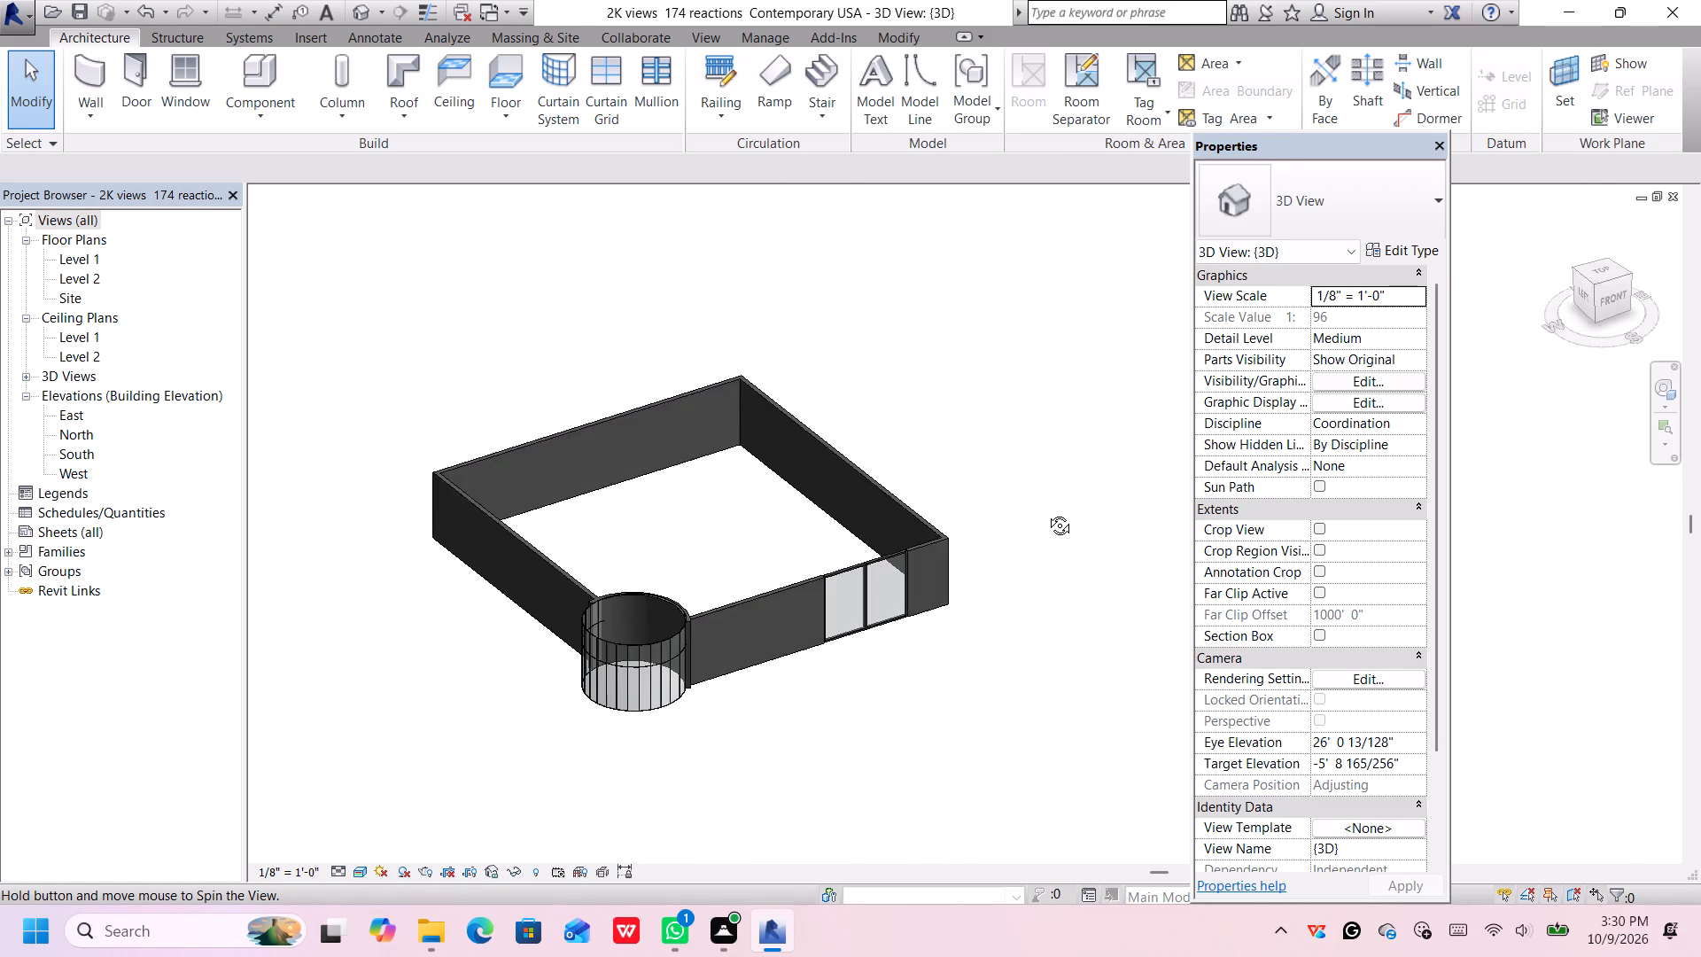
pyautogui.keyDown('shift'); pyautogui.moveTo(1046, 512); pyautogui.dragTo(934, 472, button='middle'); pyautogui.keyUp('shift')
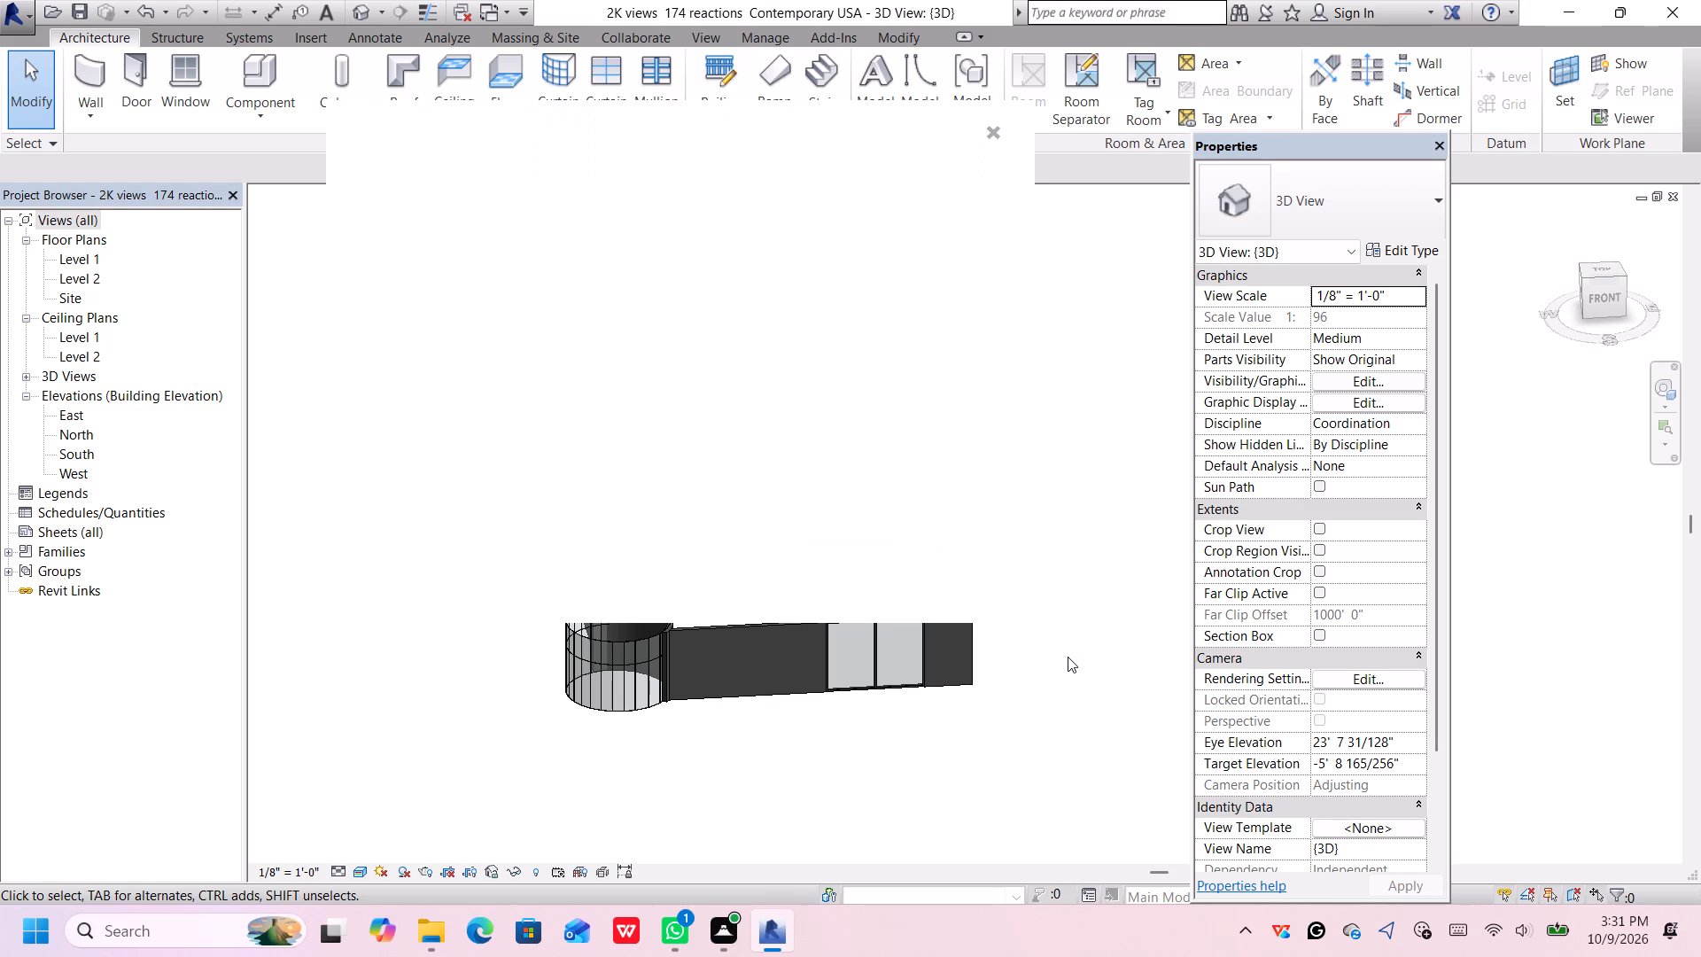
pyautogui.click(1000, 129)
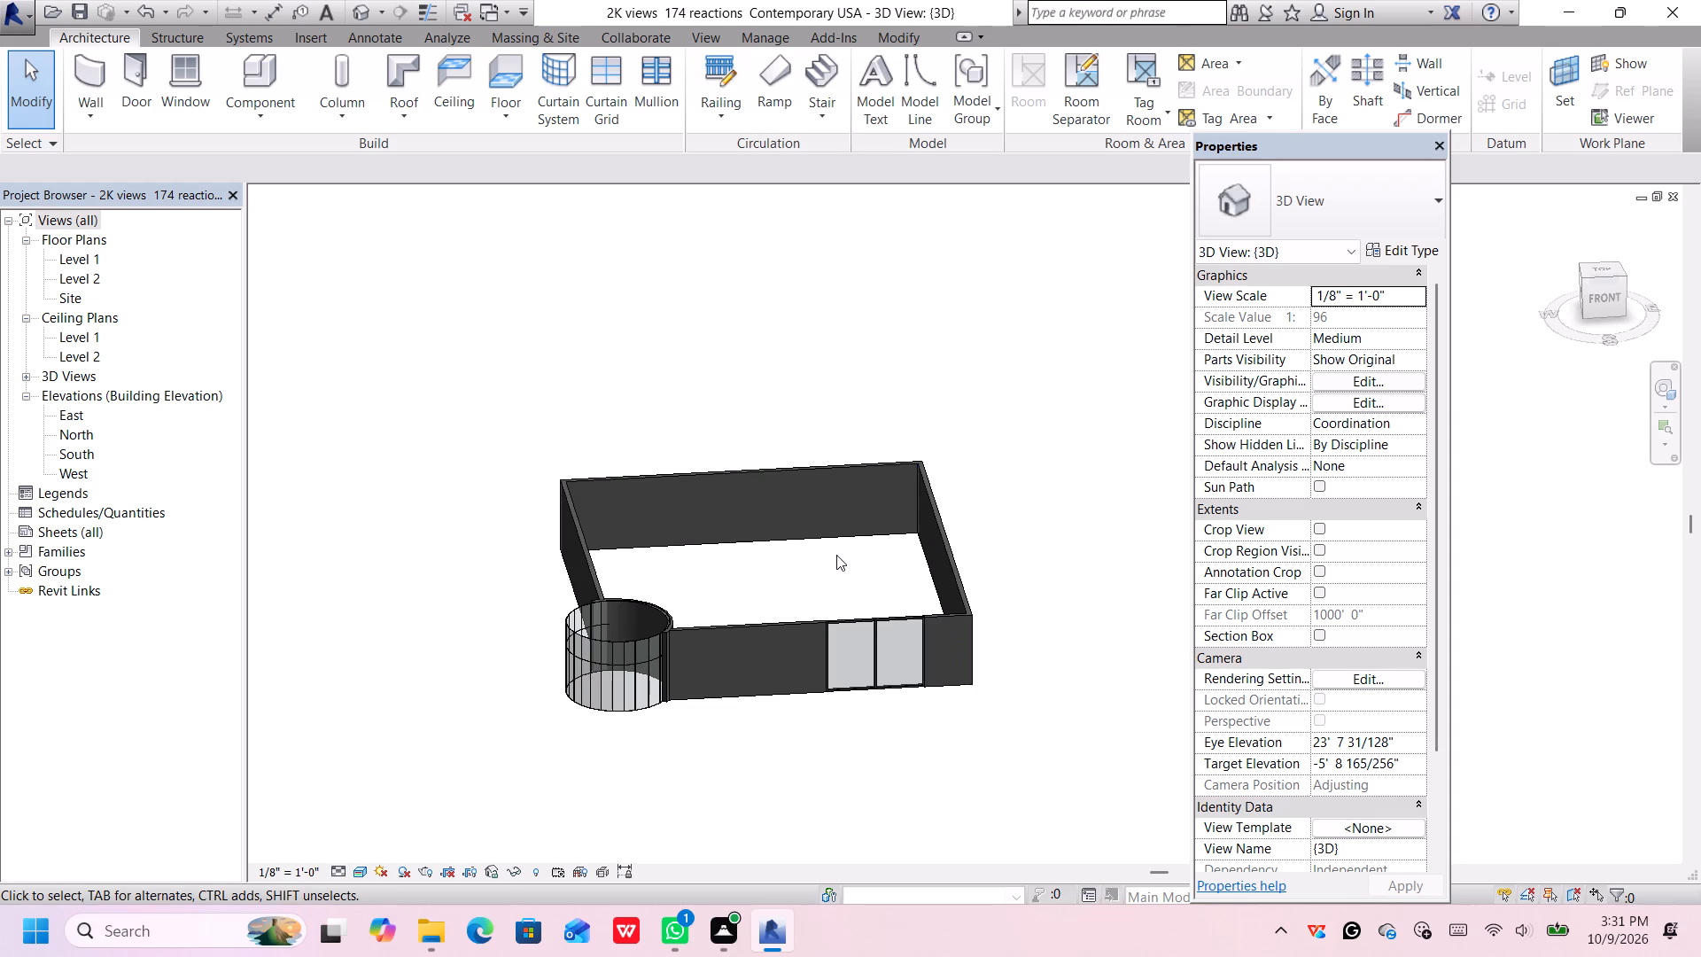
pyautogui.moveTo(823, 610); pyautogui.dragTo(822, 598, button='middle')
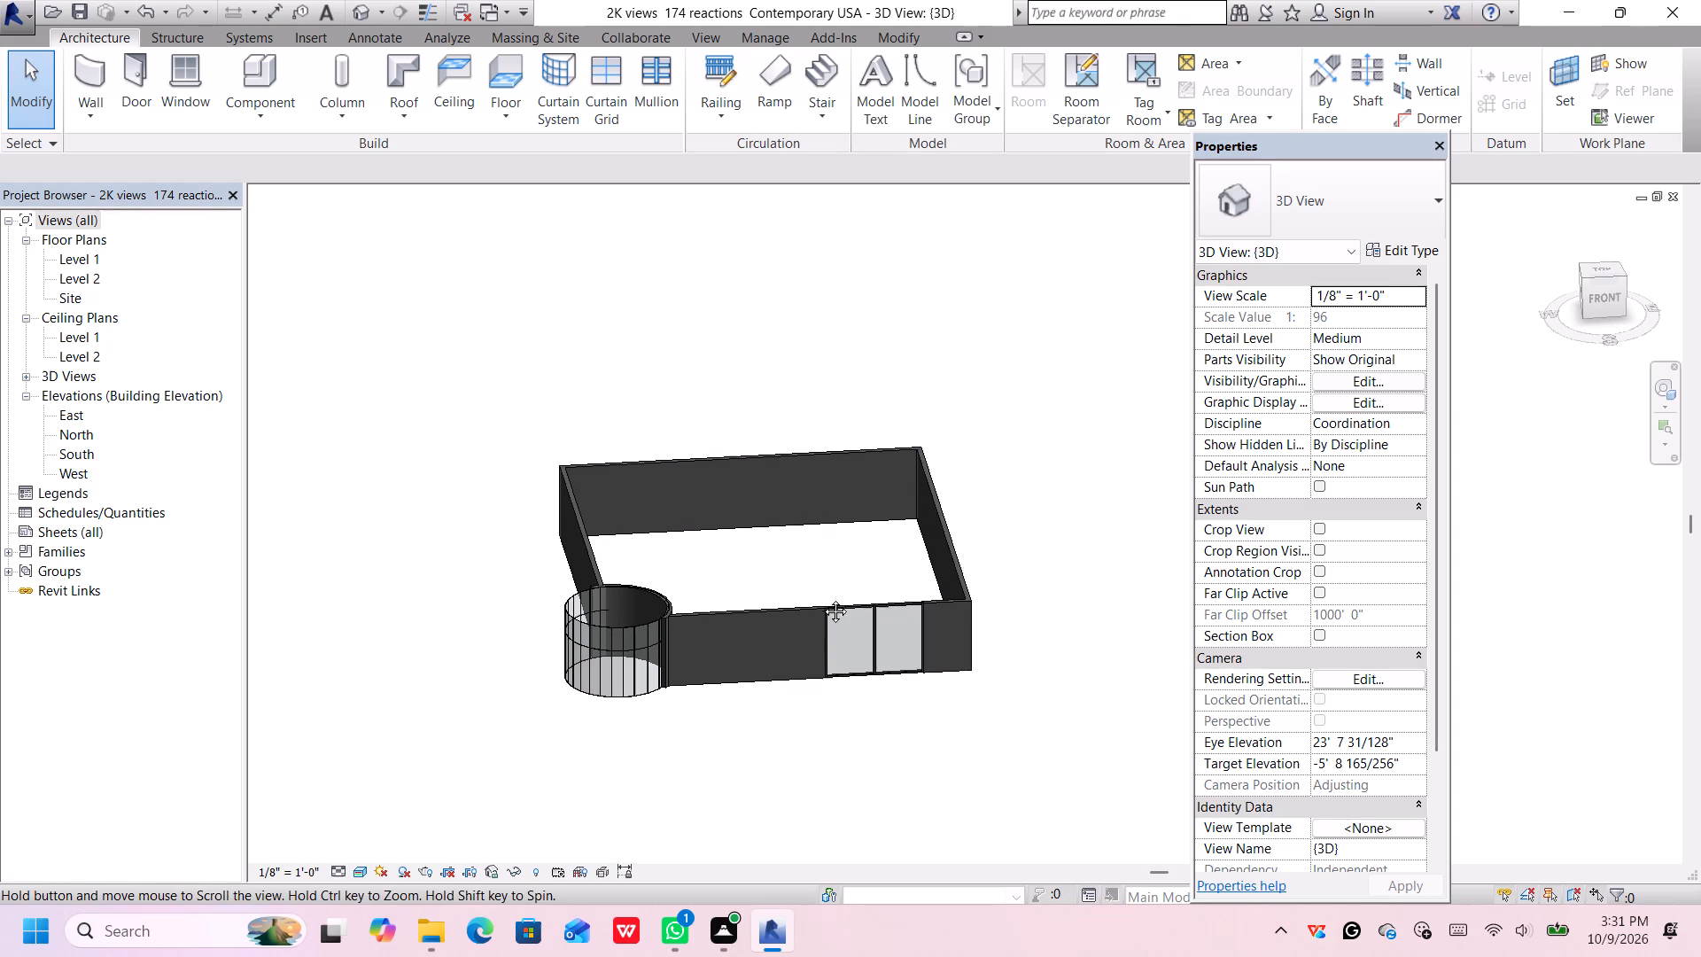
pyautogui.moveTo(822, 598); pyautogui.dragTo(815, 500, button='middle')
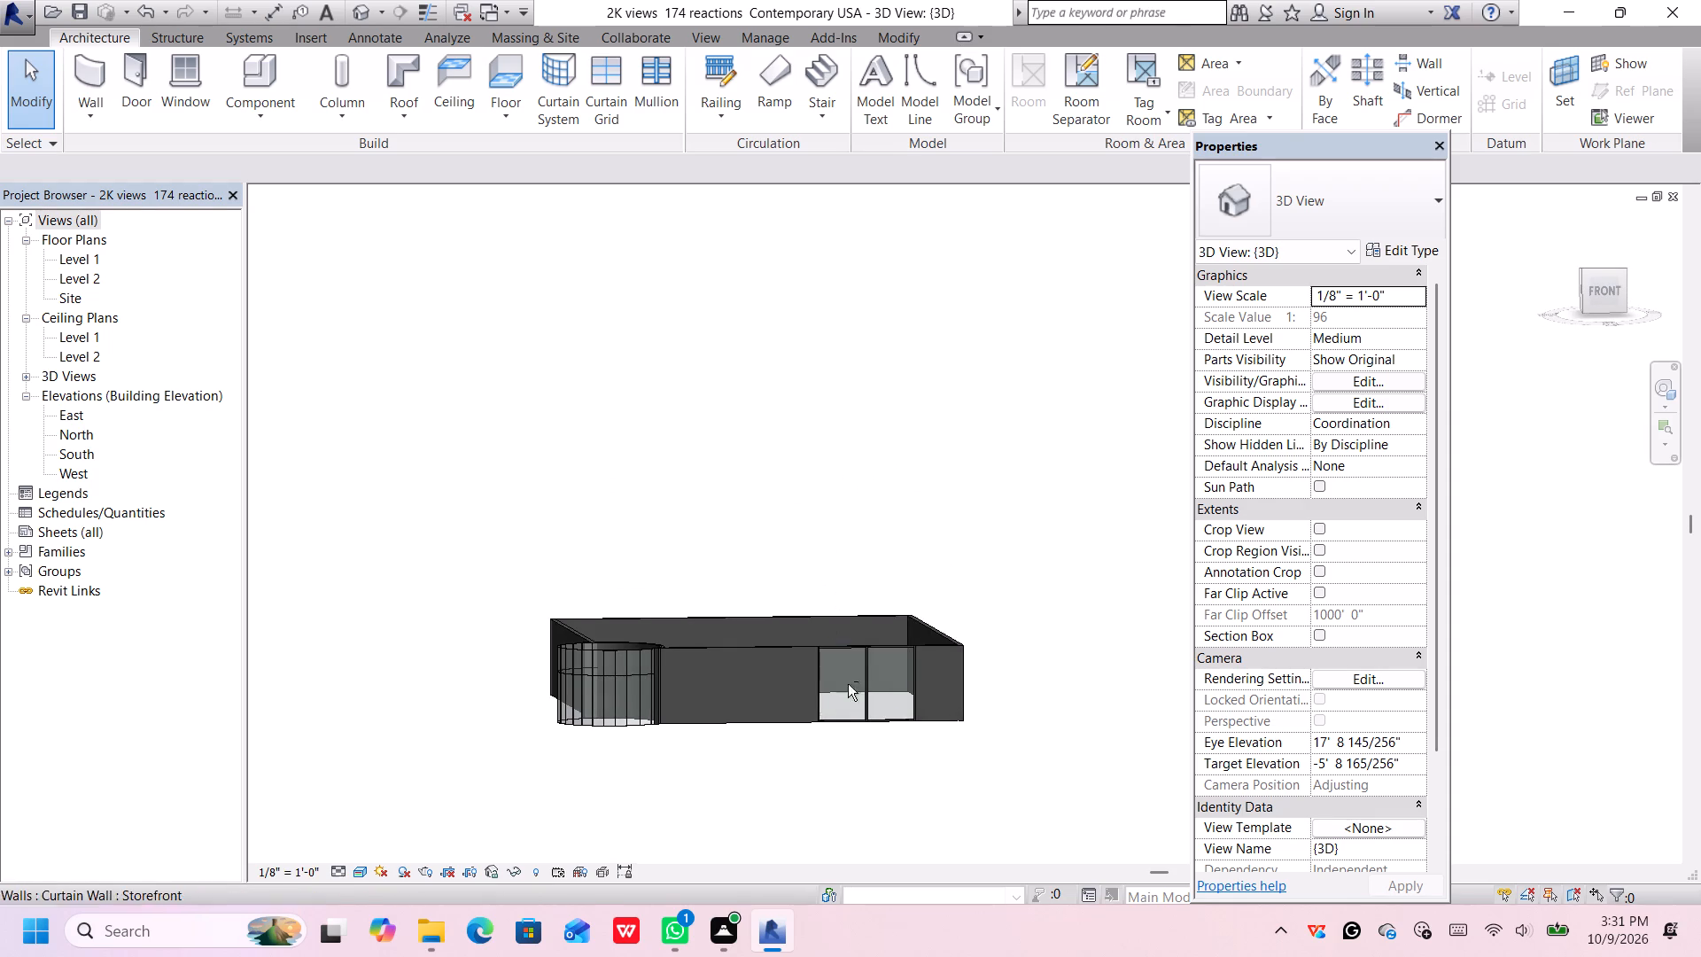
pyautogui.keyDown('shift'); pyautogui.moveTo(861, 765); pyautogui.dragTo(866, 831, button='middle'); pyautogui.keyUp('shift')
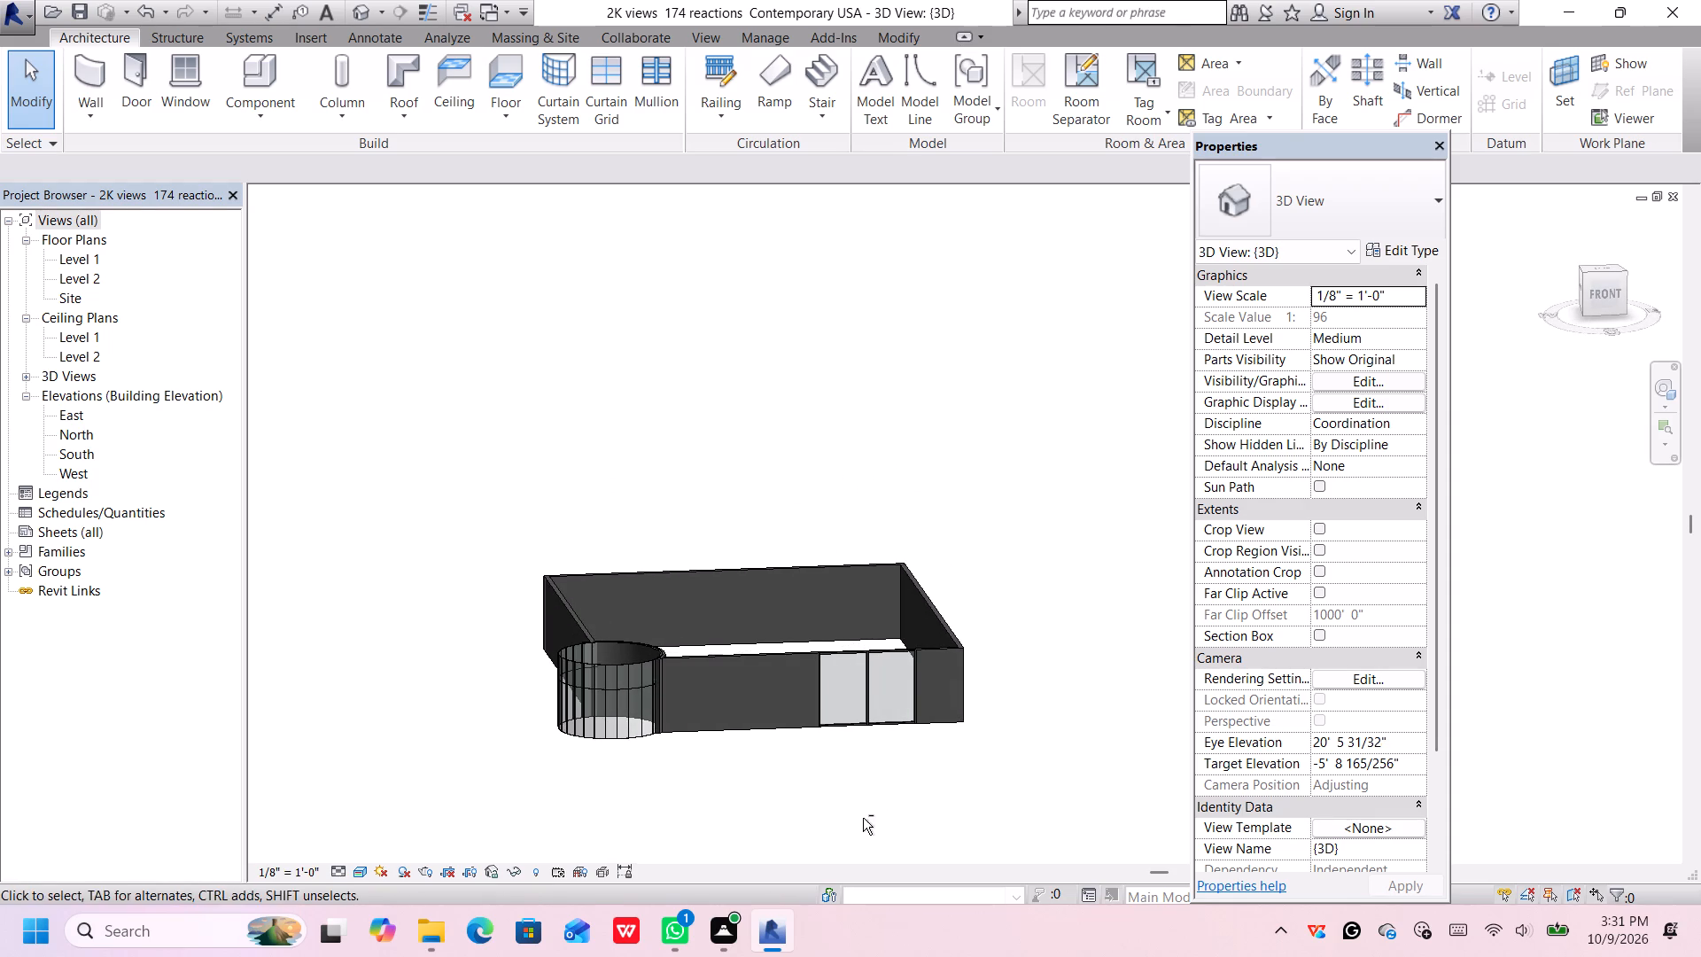
# Place a Single-Flush 36" x 84" door in the front wall between the cylinder and the Storefront, 9' 0" from the Storefront.
pyautogui.scroll(1, 794, 733)
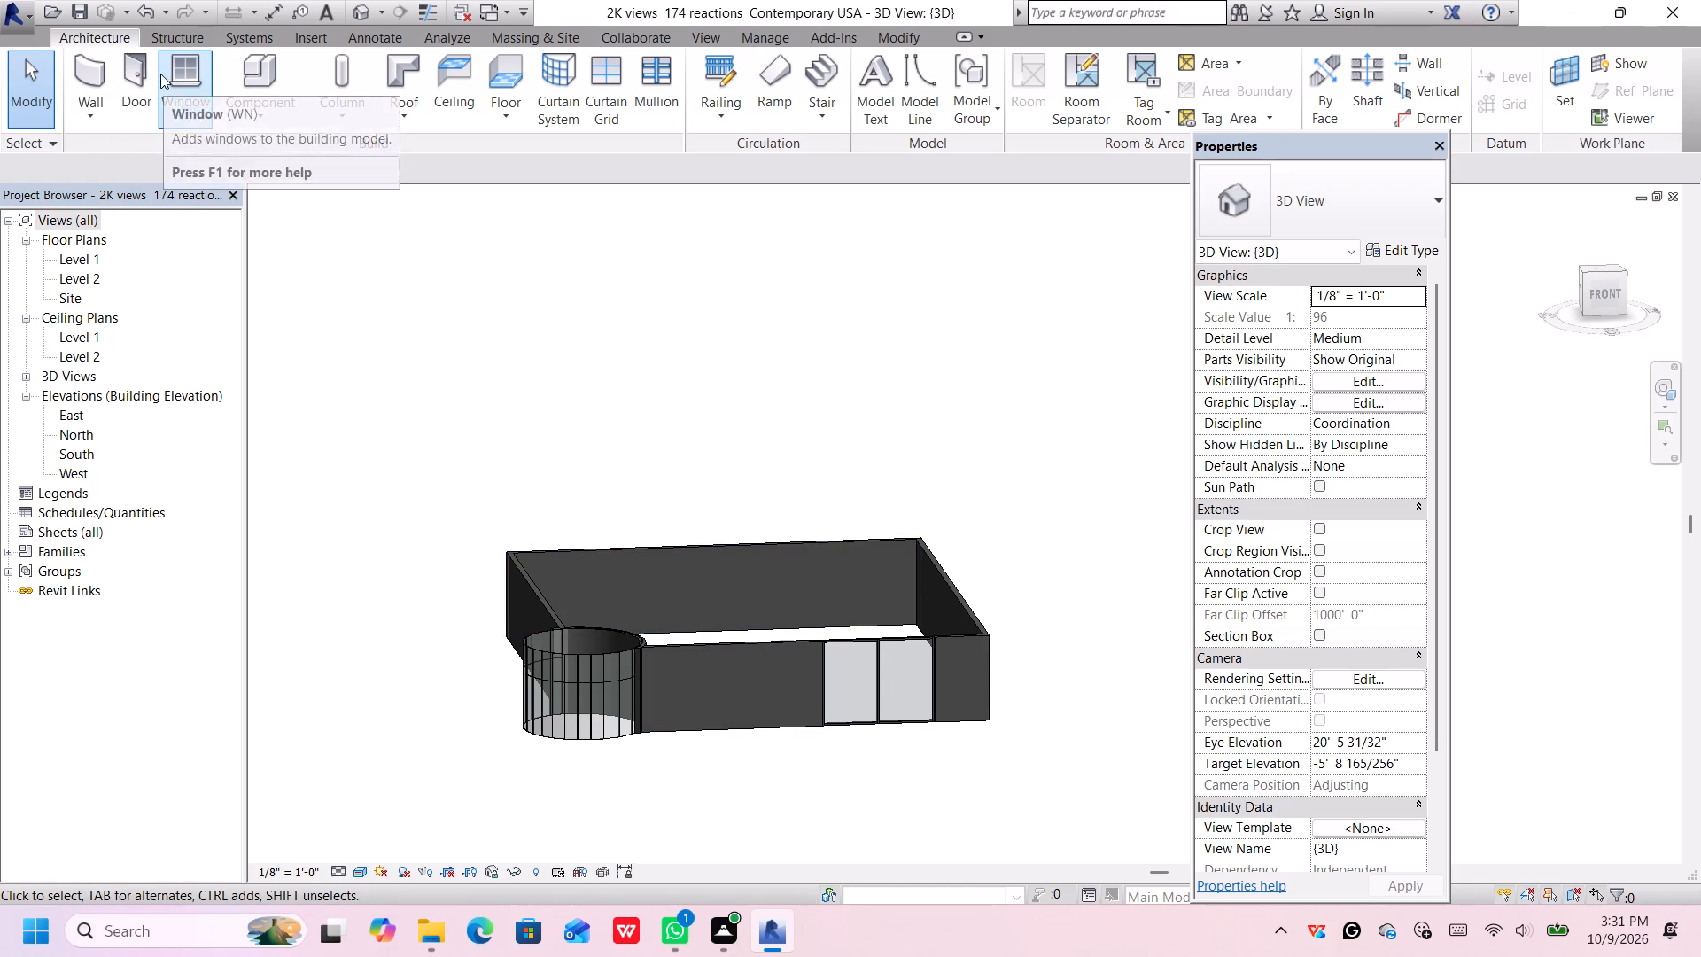
pyautogui.click(134, 52)
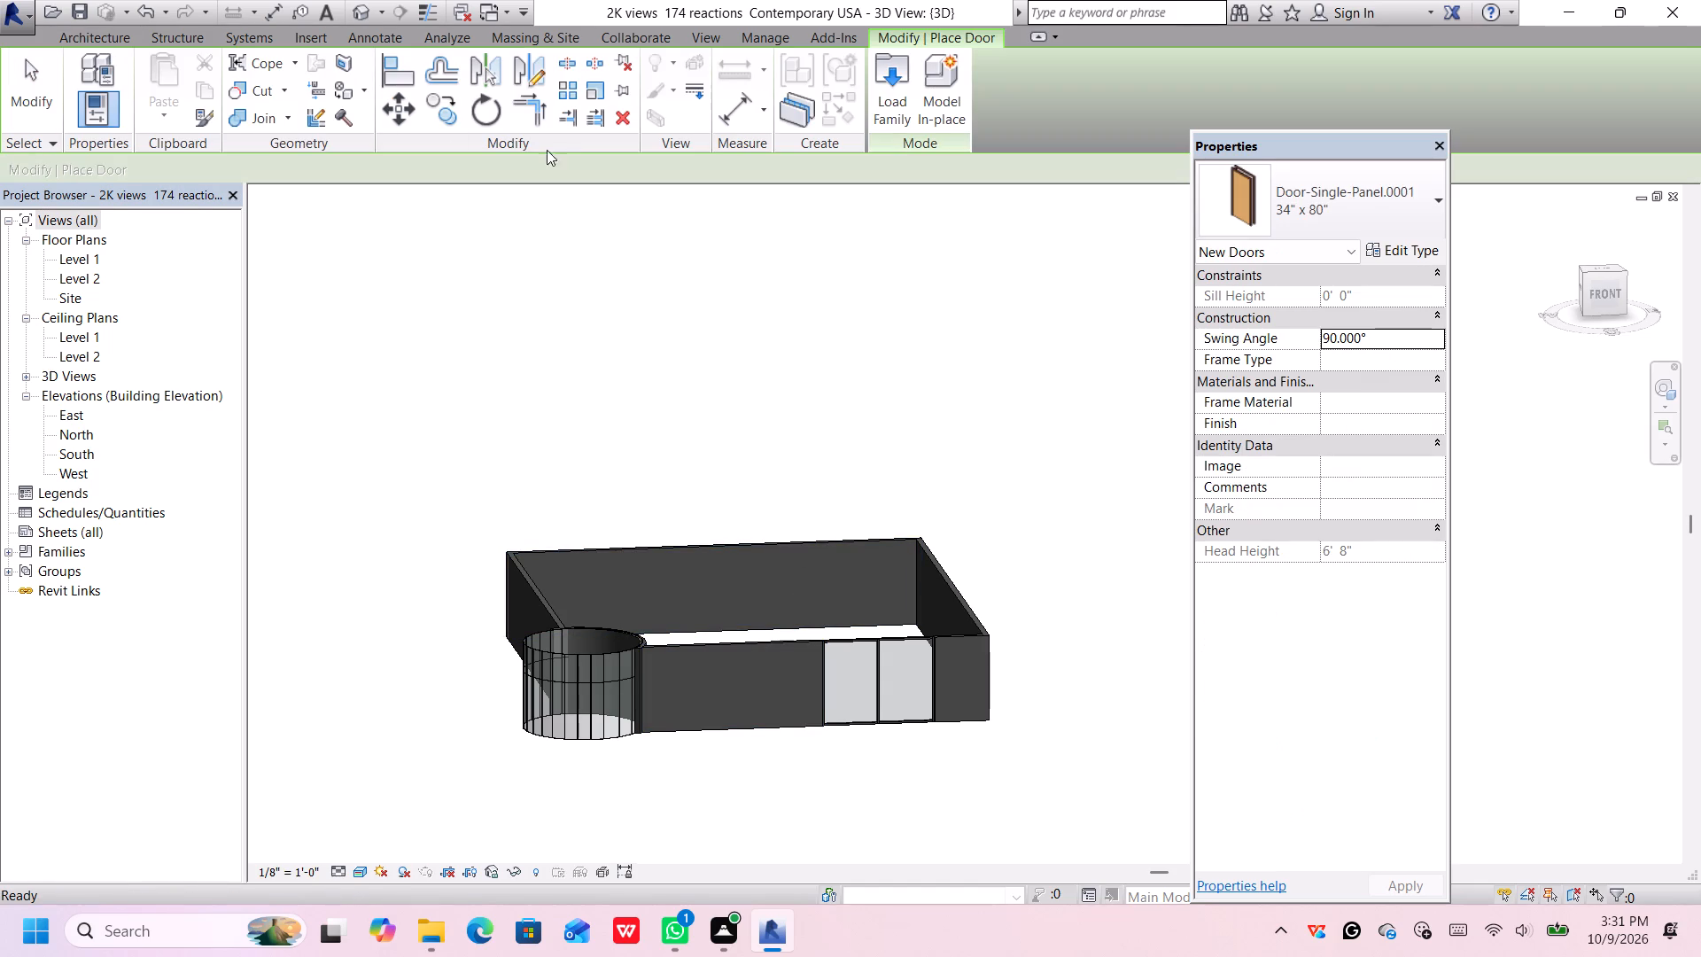
pyautogui.click(1260, 203)
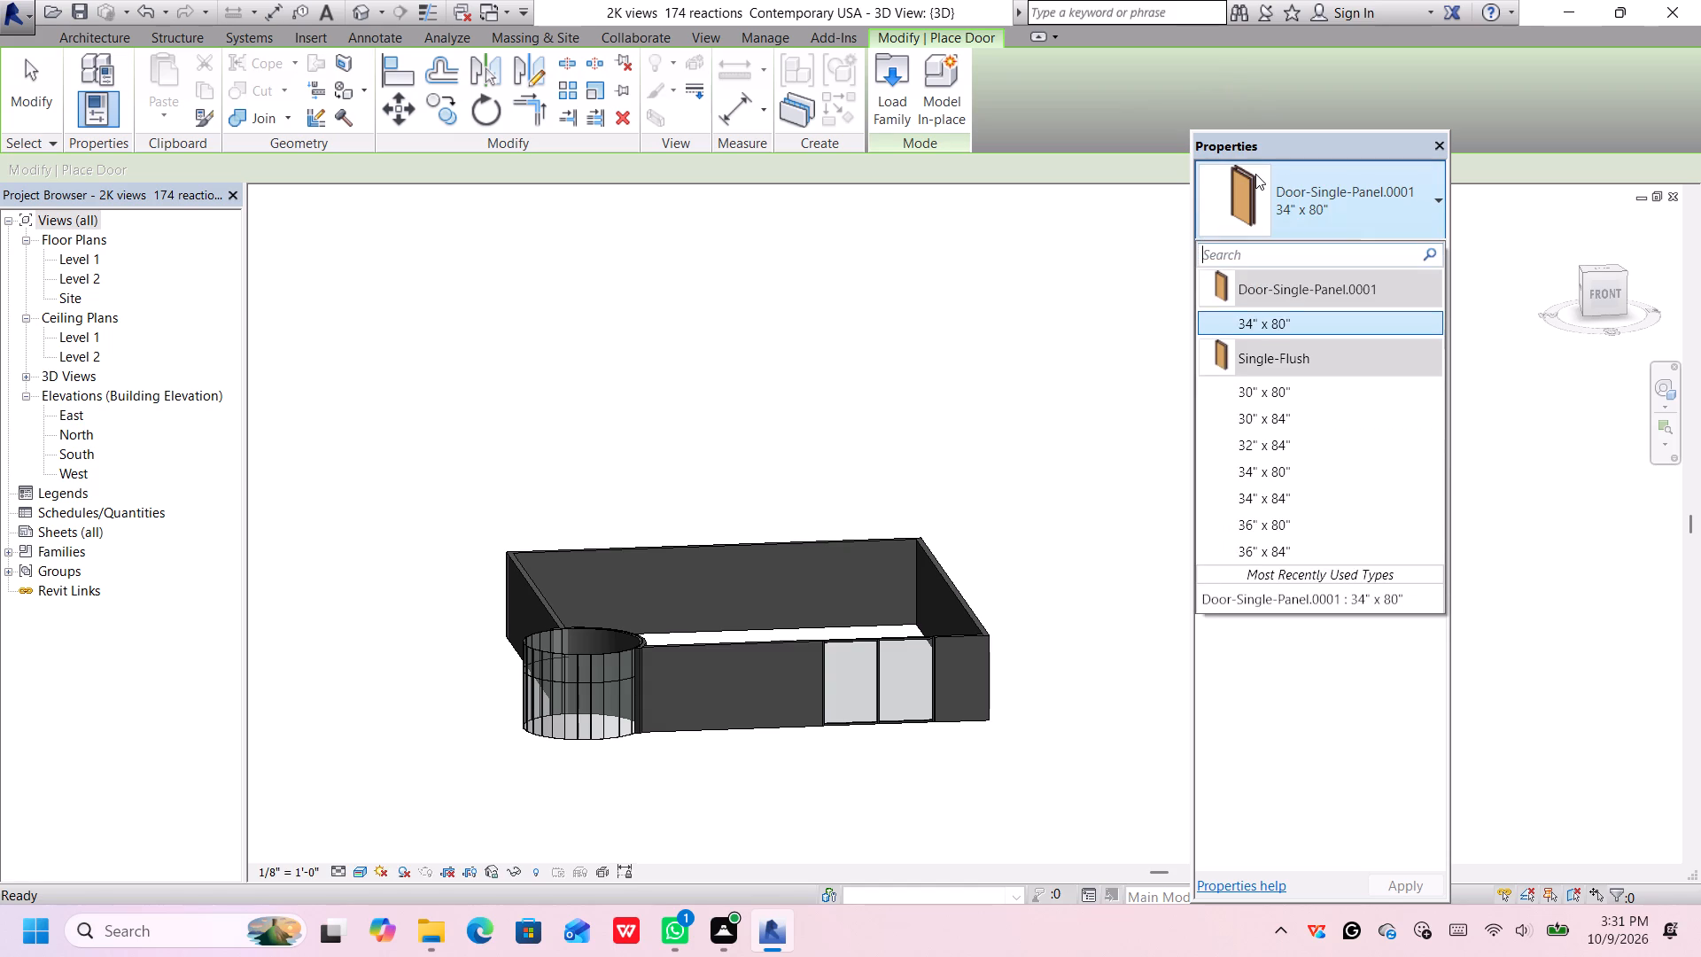
pyautogui.click(1293, 555)
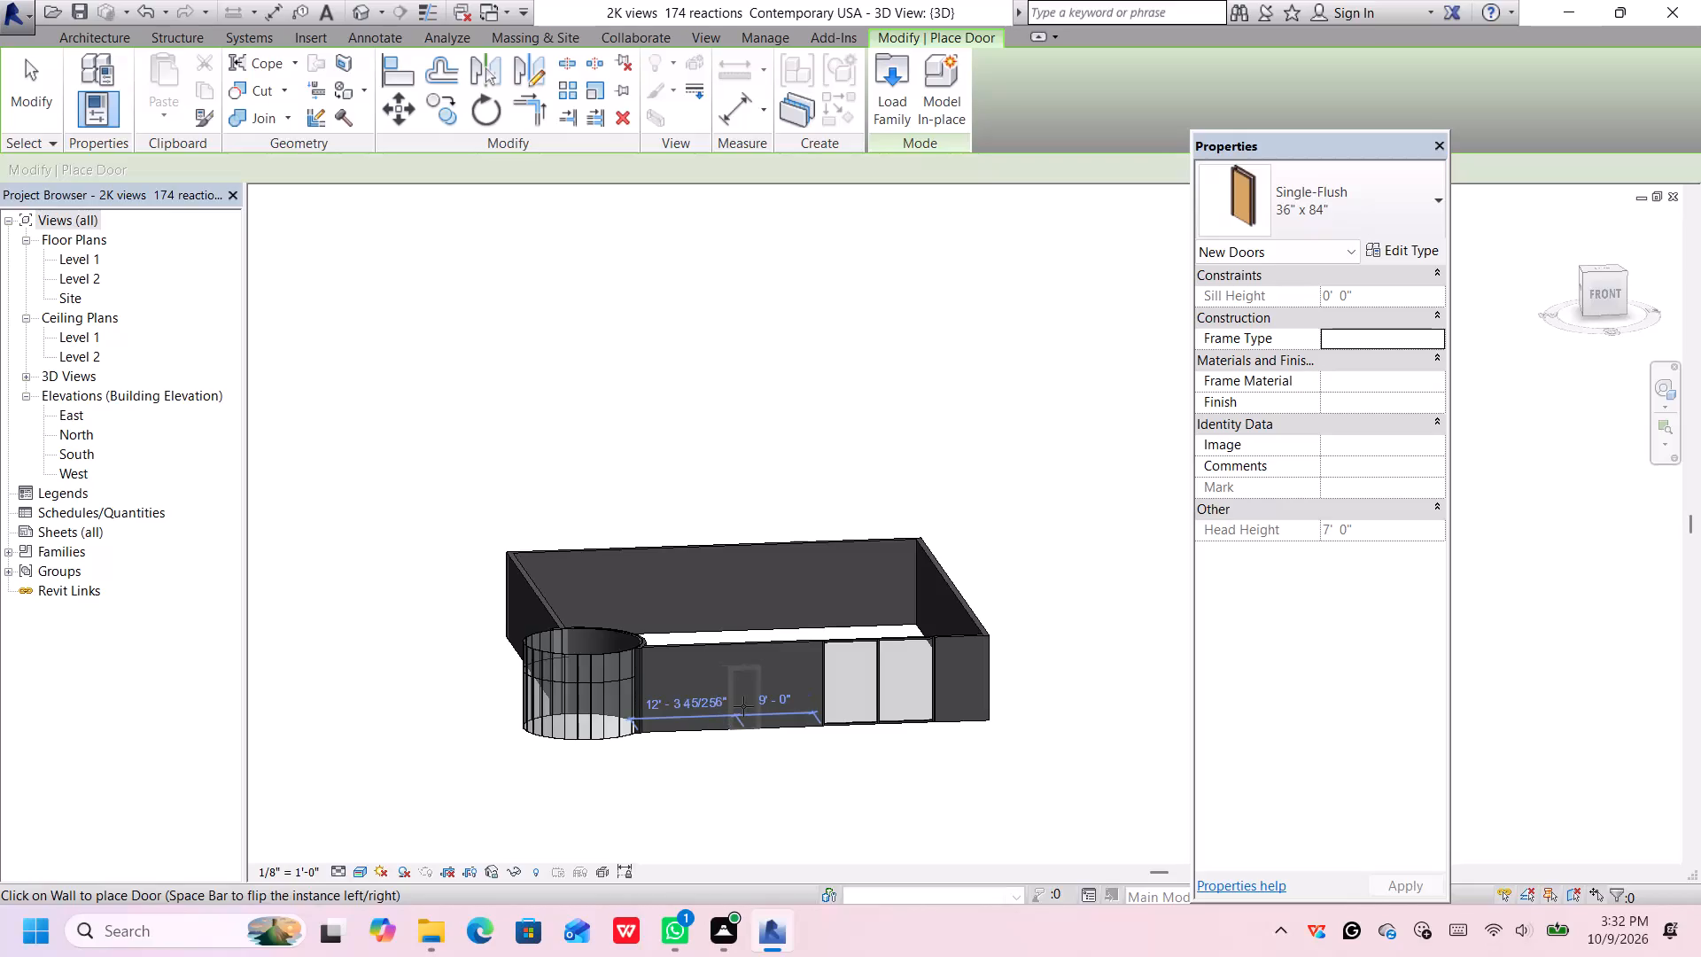
pyautogui.click(743, 706)
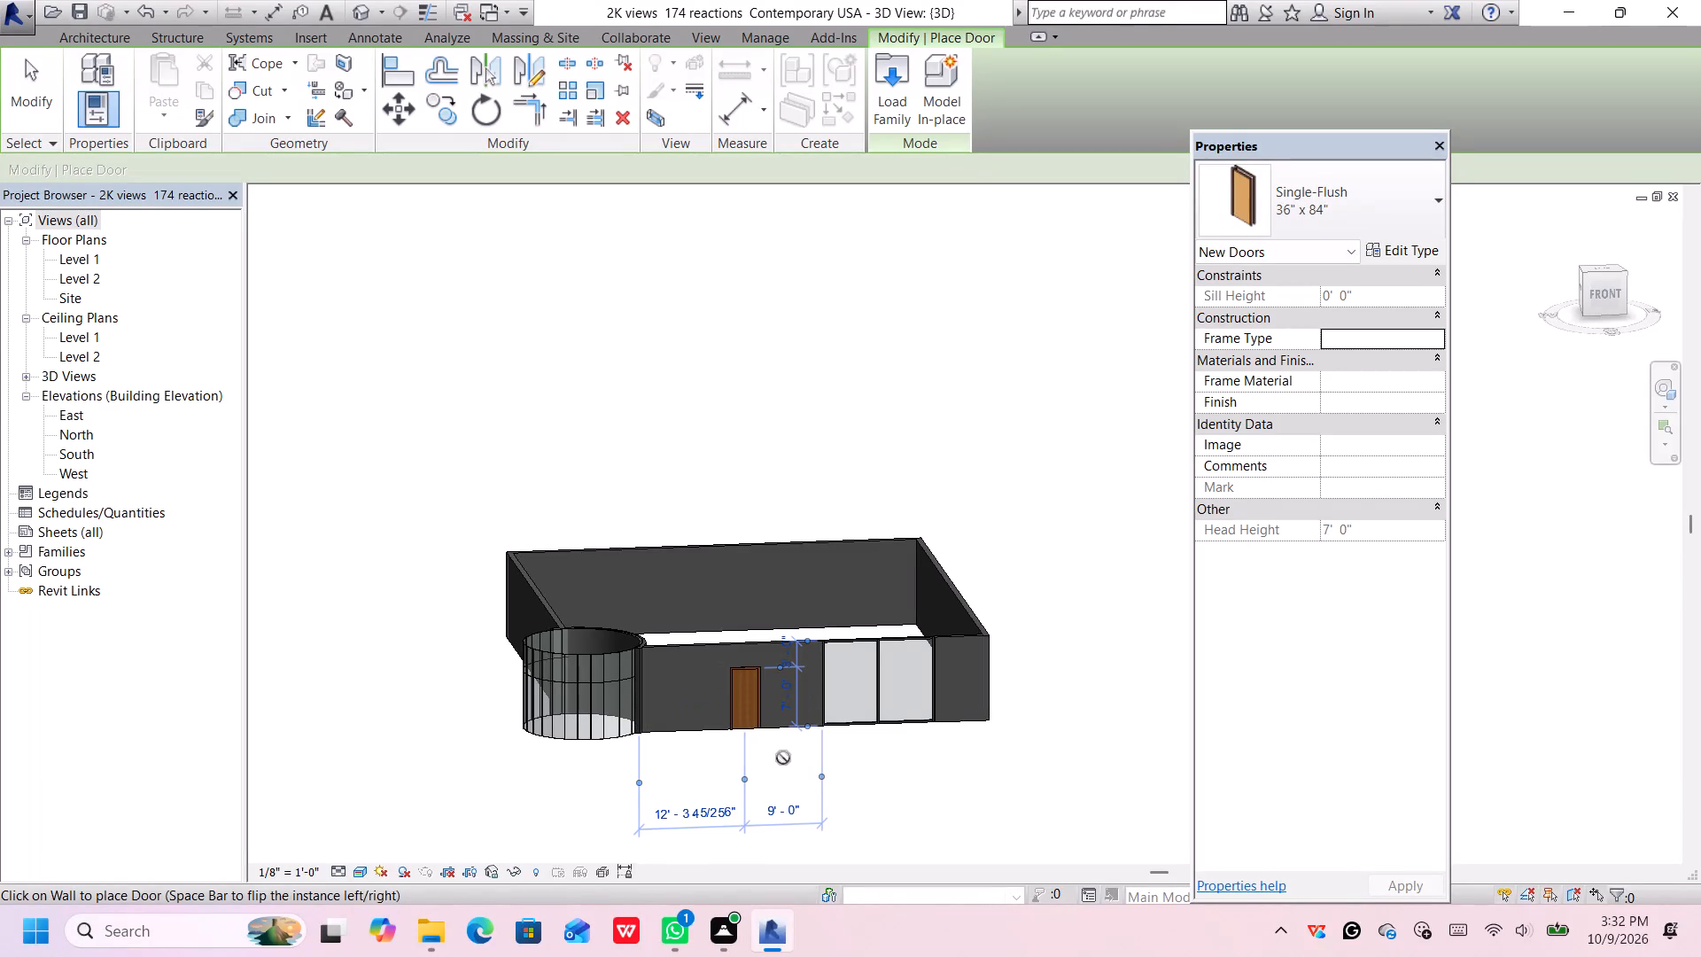
pyautogui.scroll(1, 783, 758)
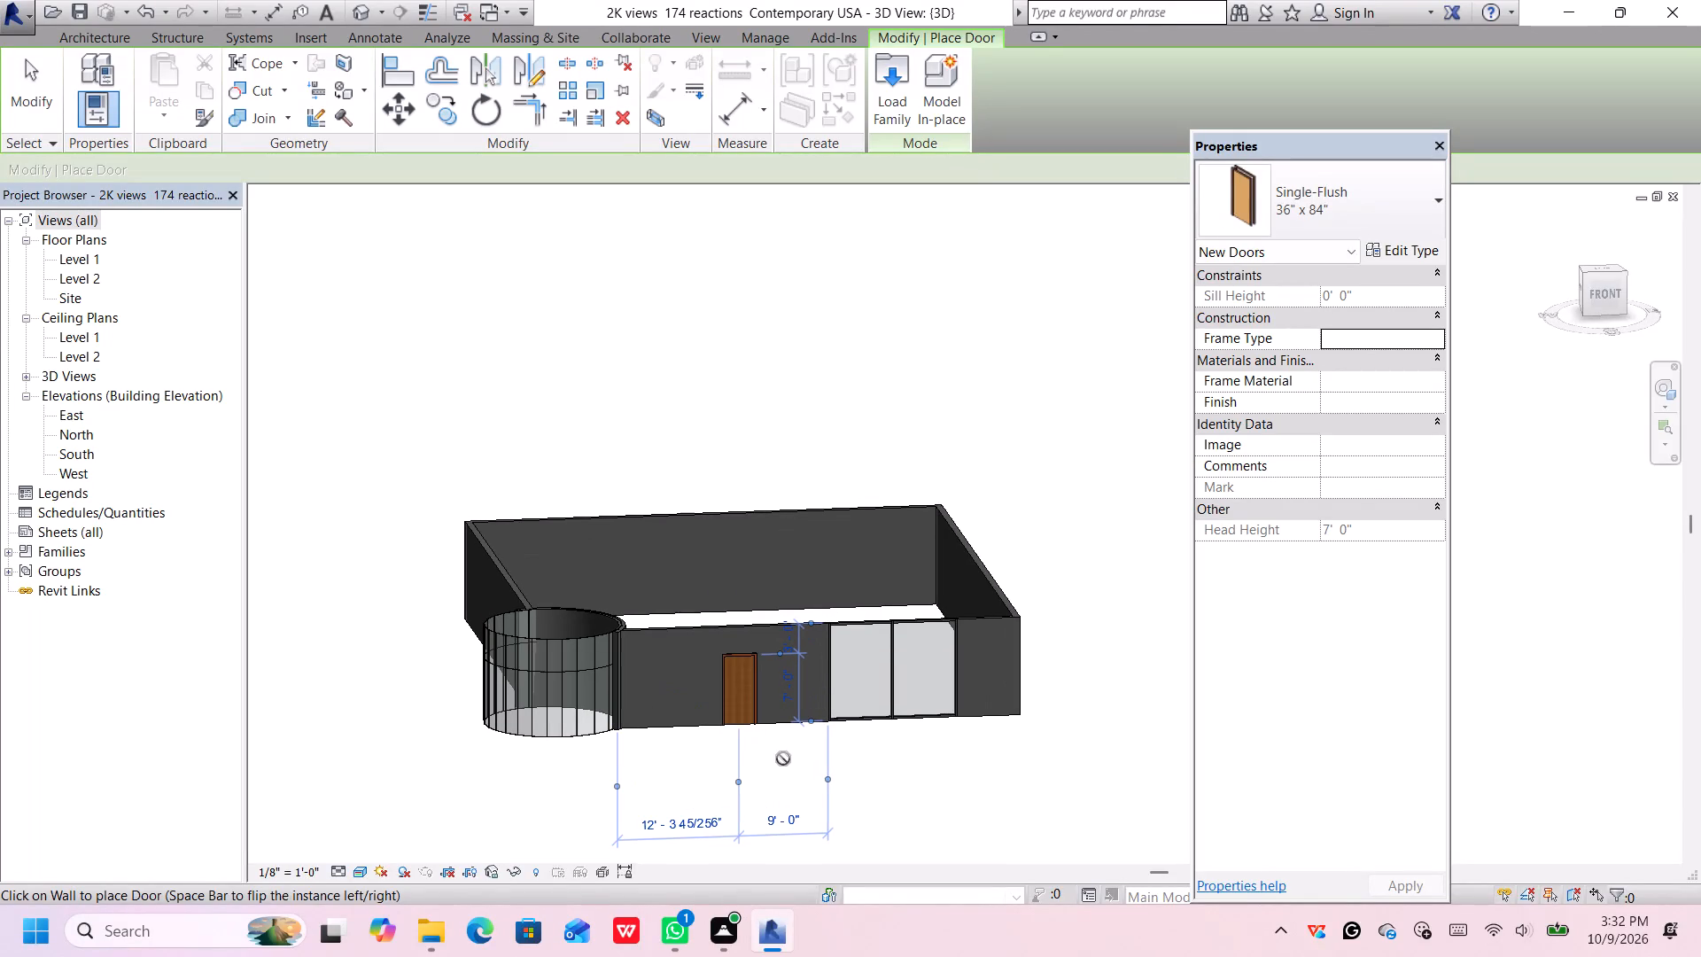
# Open the Doors folder for loading a family and preview its curtain-wall, double, overhead and single door families, dismissing the notification card.
pyautogui.click(894, 89)
pyautogui.scroll(-3, 558, 382)
pyautogui.doubleClick(657, 447)
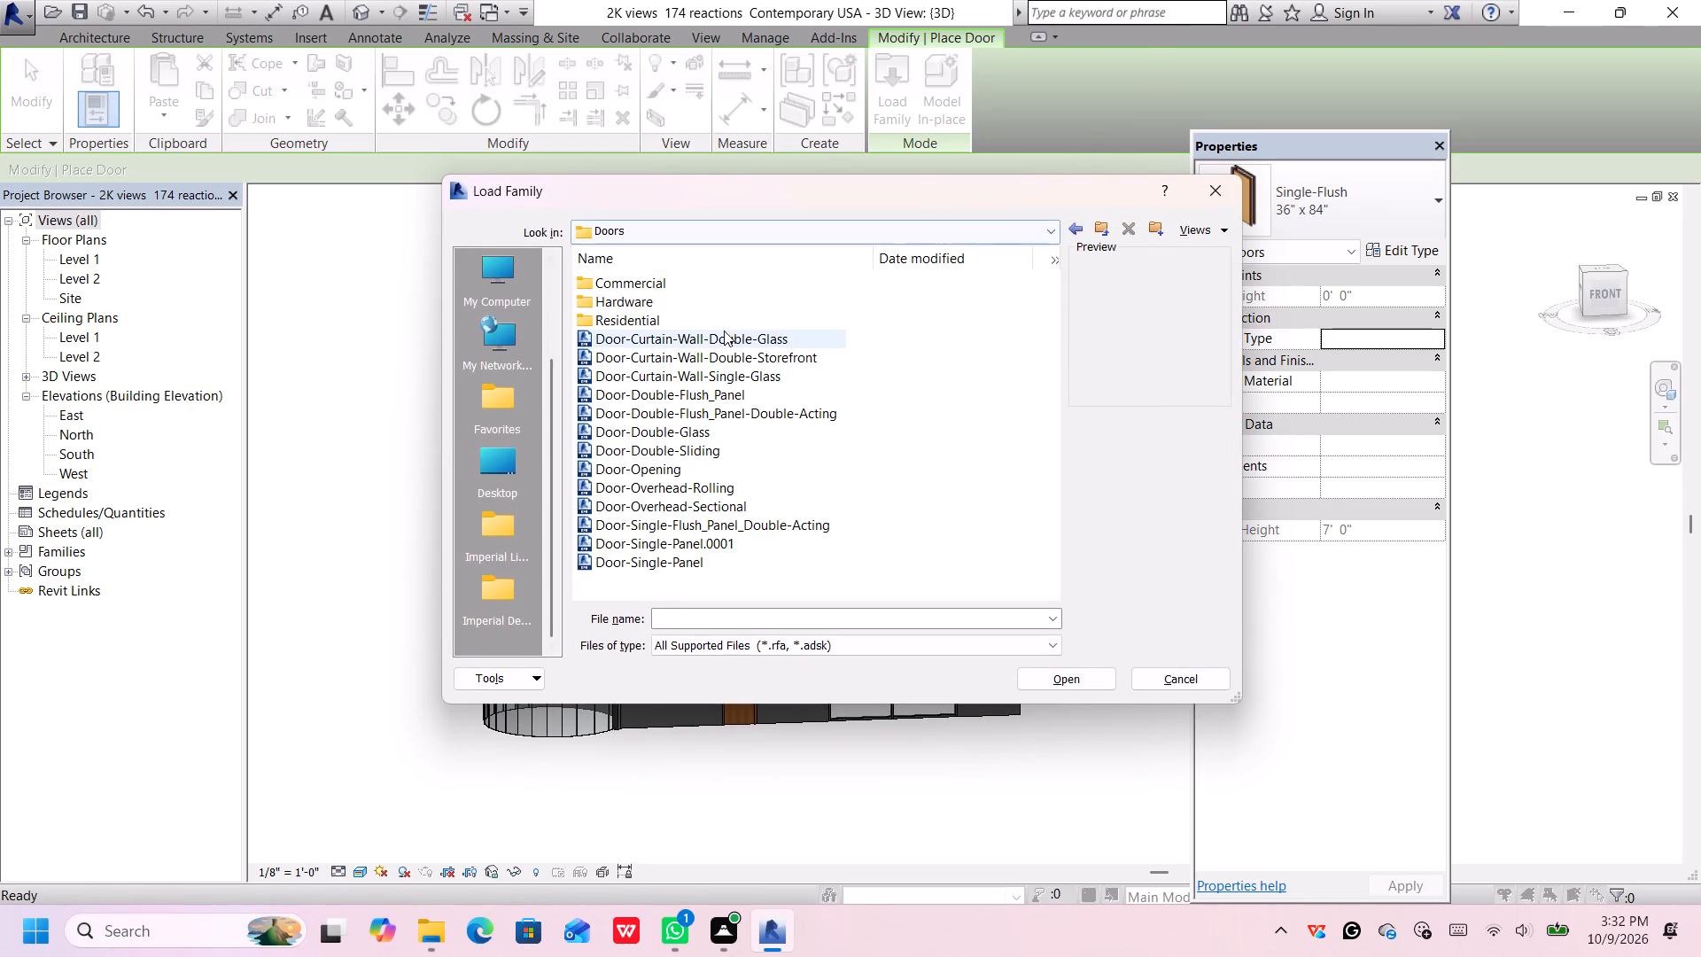
pyautogui.moveTo(724, 344); pyautogui.dragTo(729, 334)
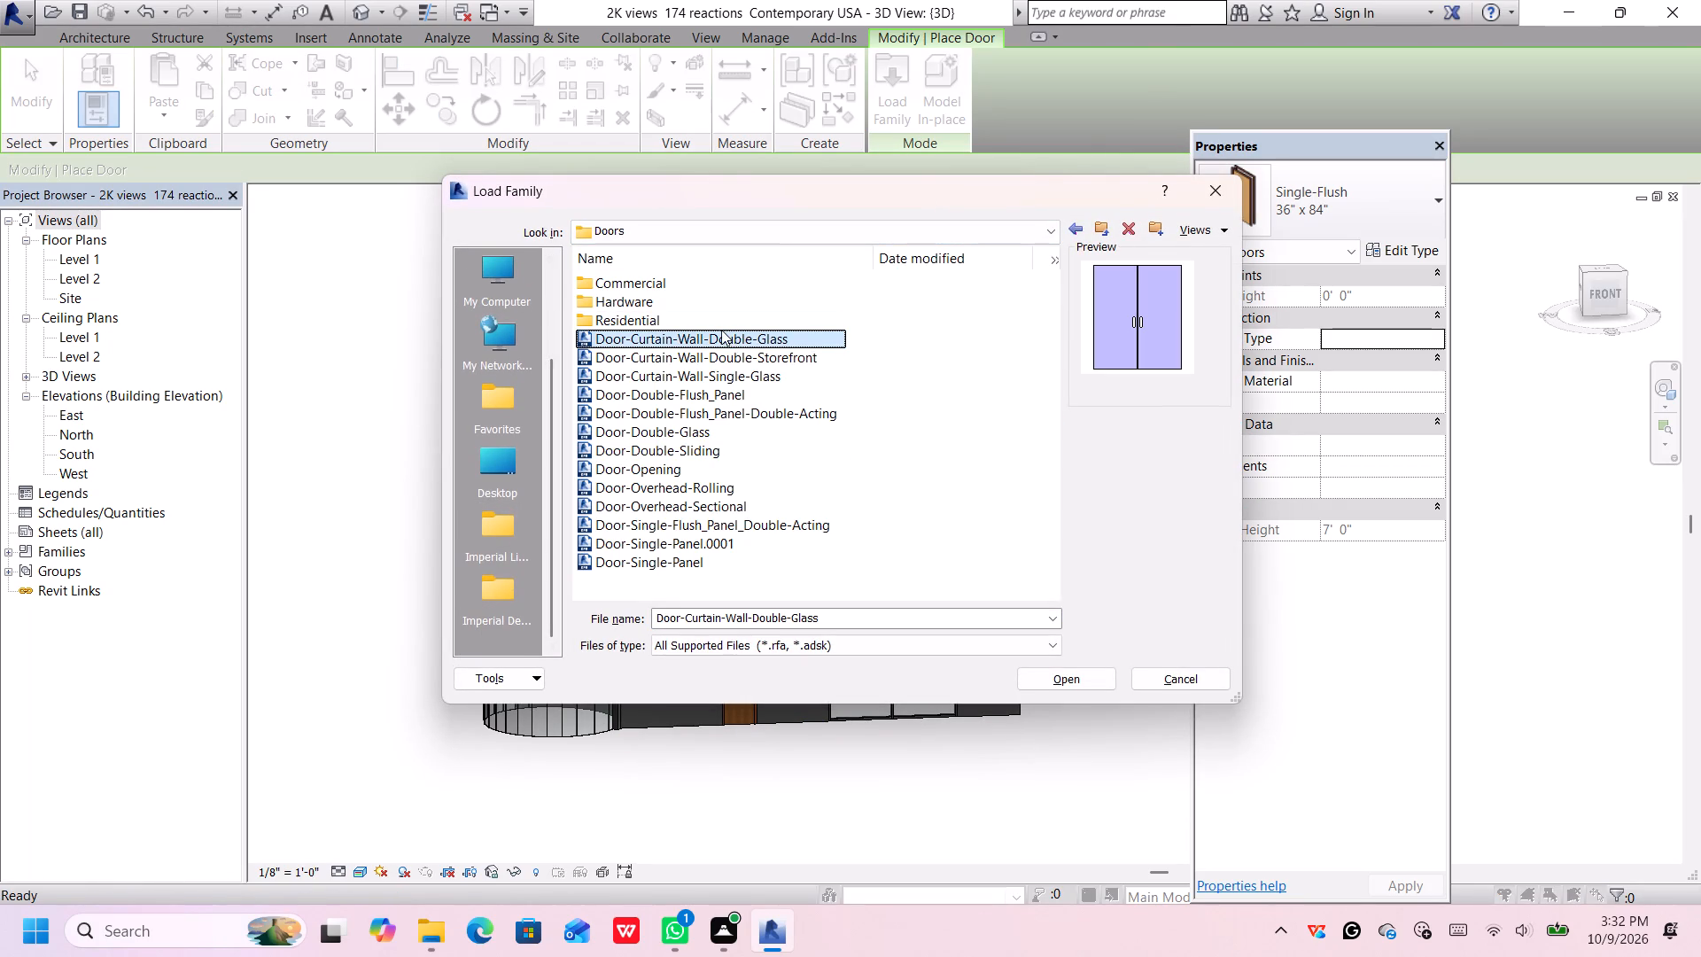
pyautogui.click(726, 351)
pyautogui.click(724, 364)
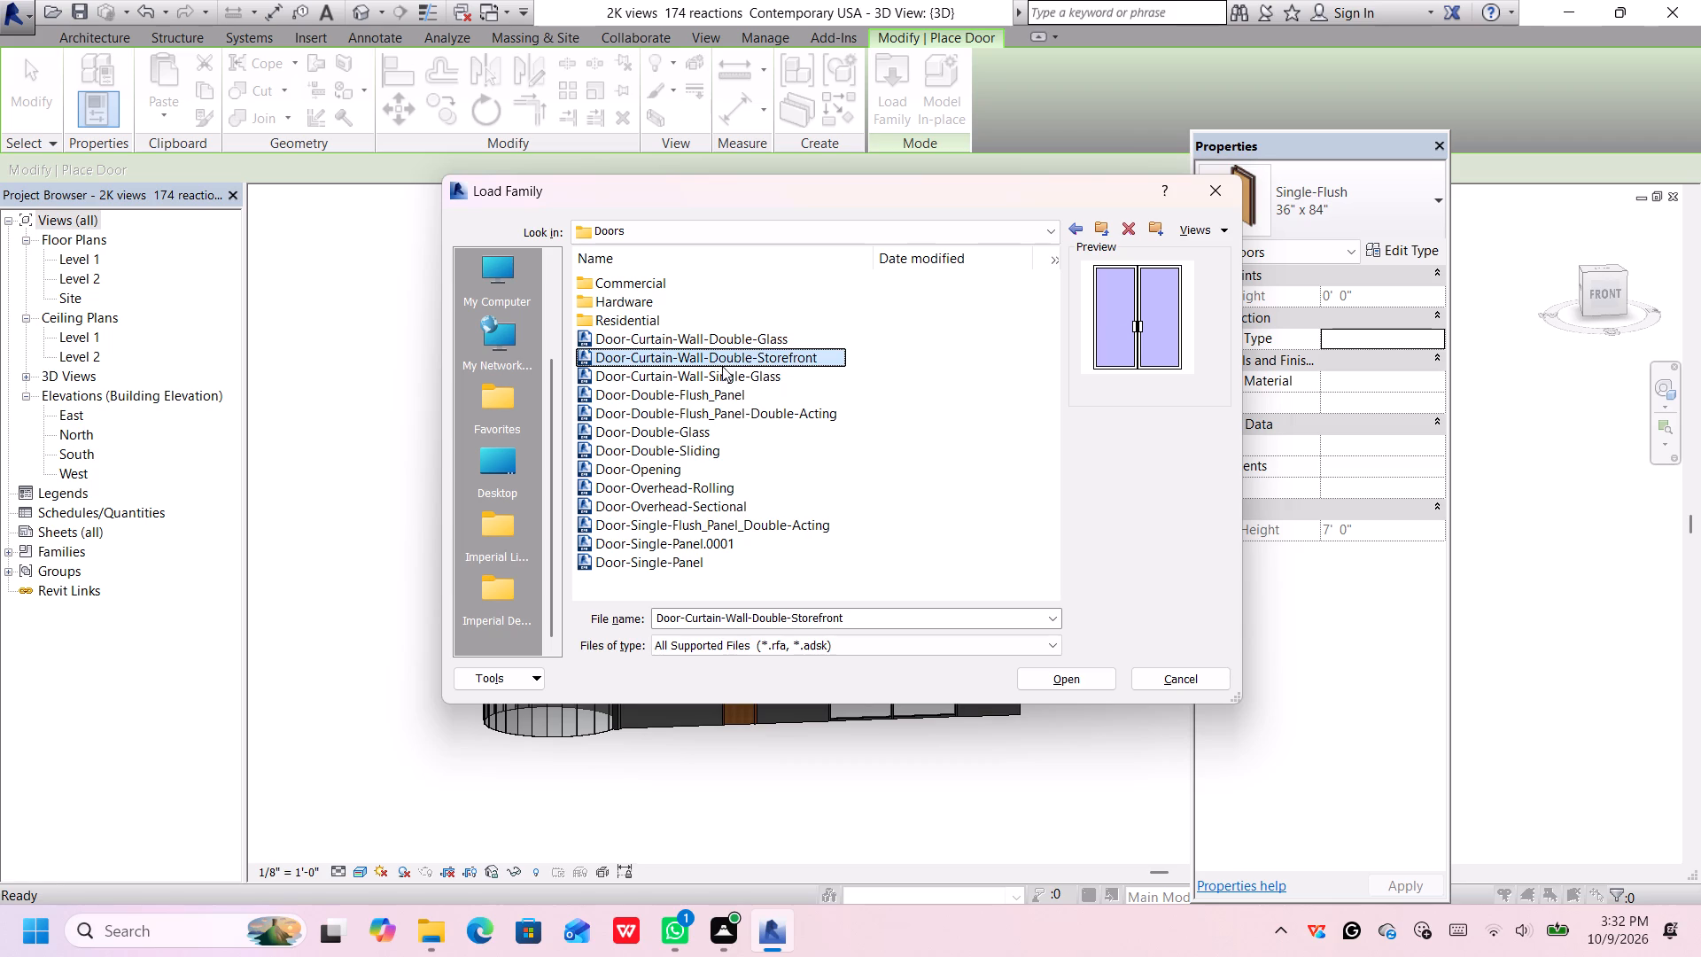
pyautogui.click(719, 373)
pyautogui.click(723, 404)
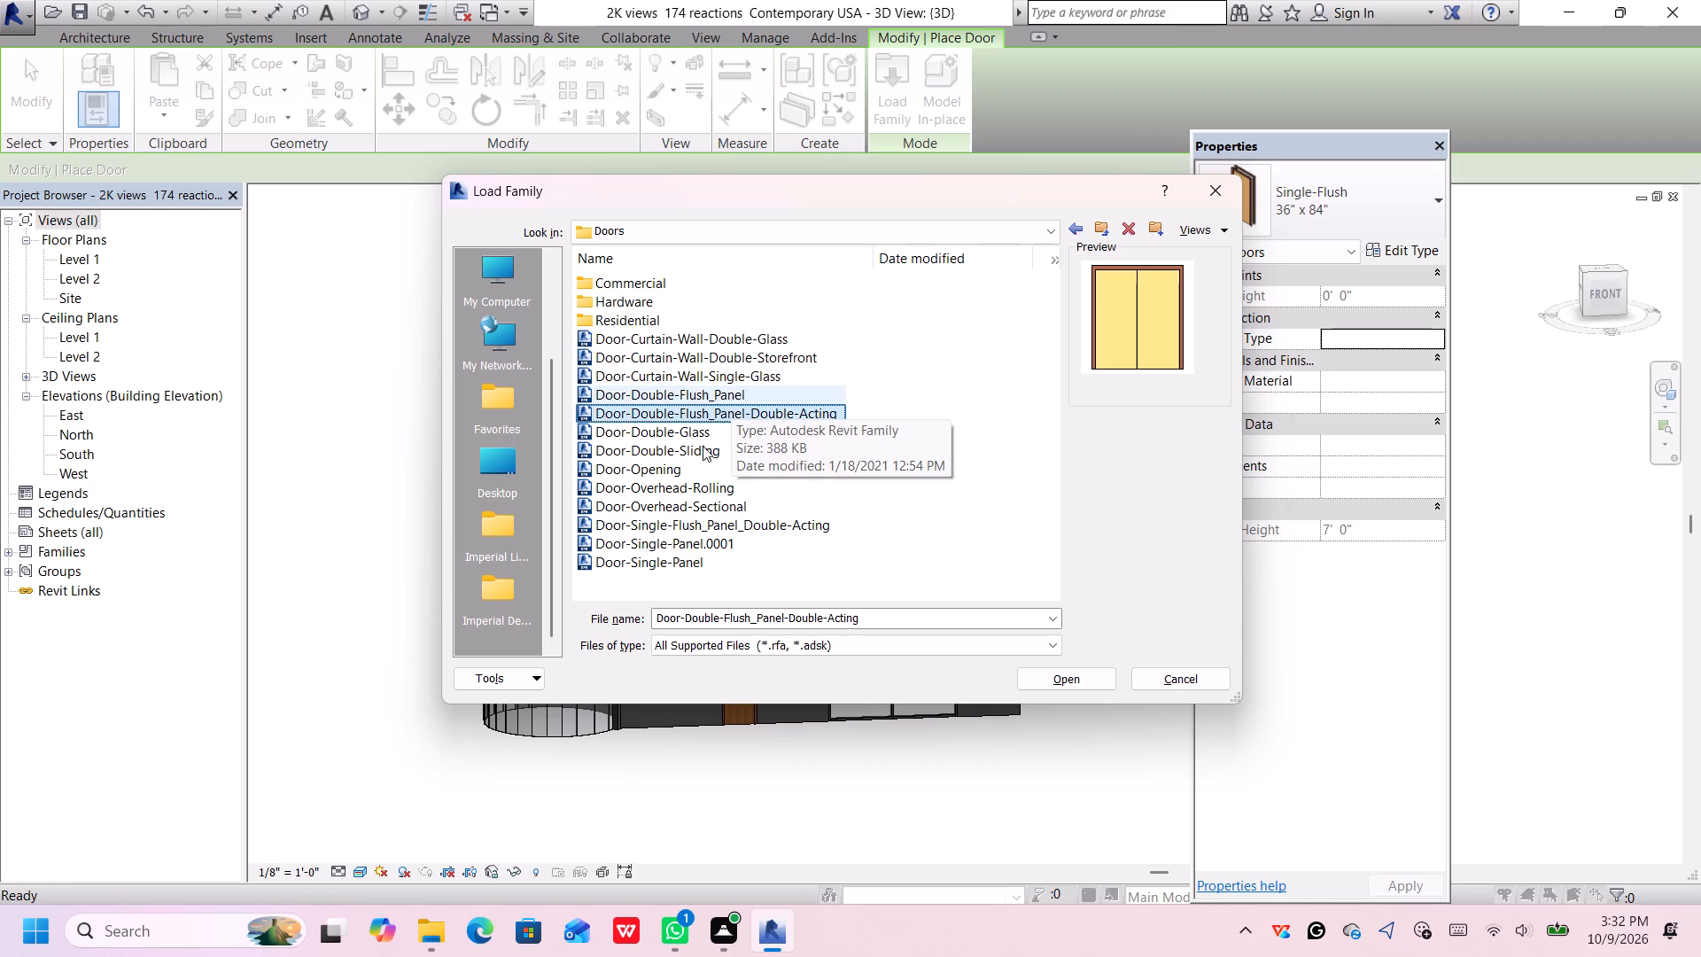
pyautogui.click(702, 440)
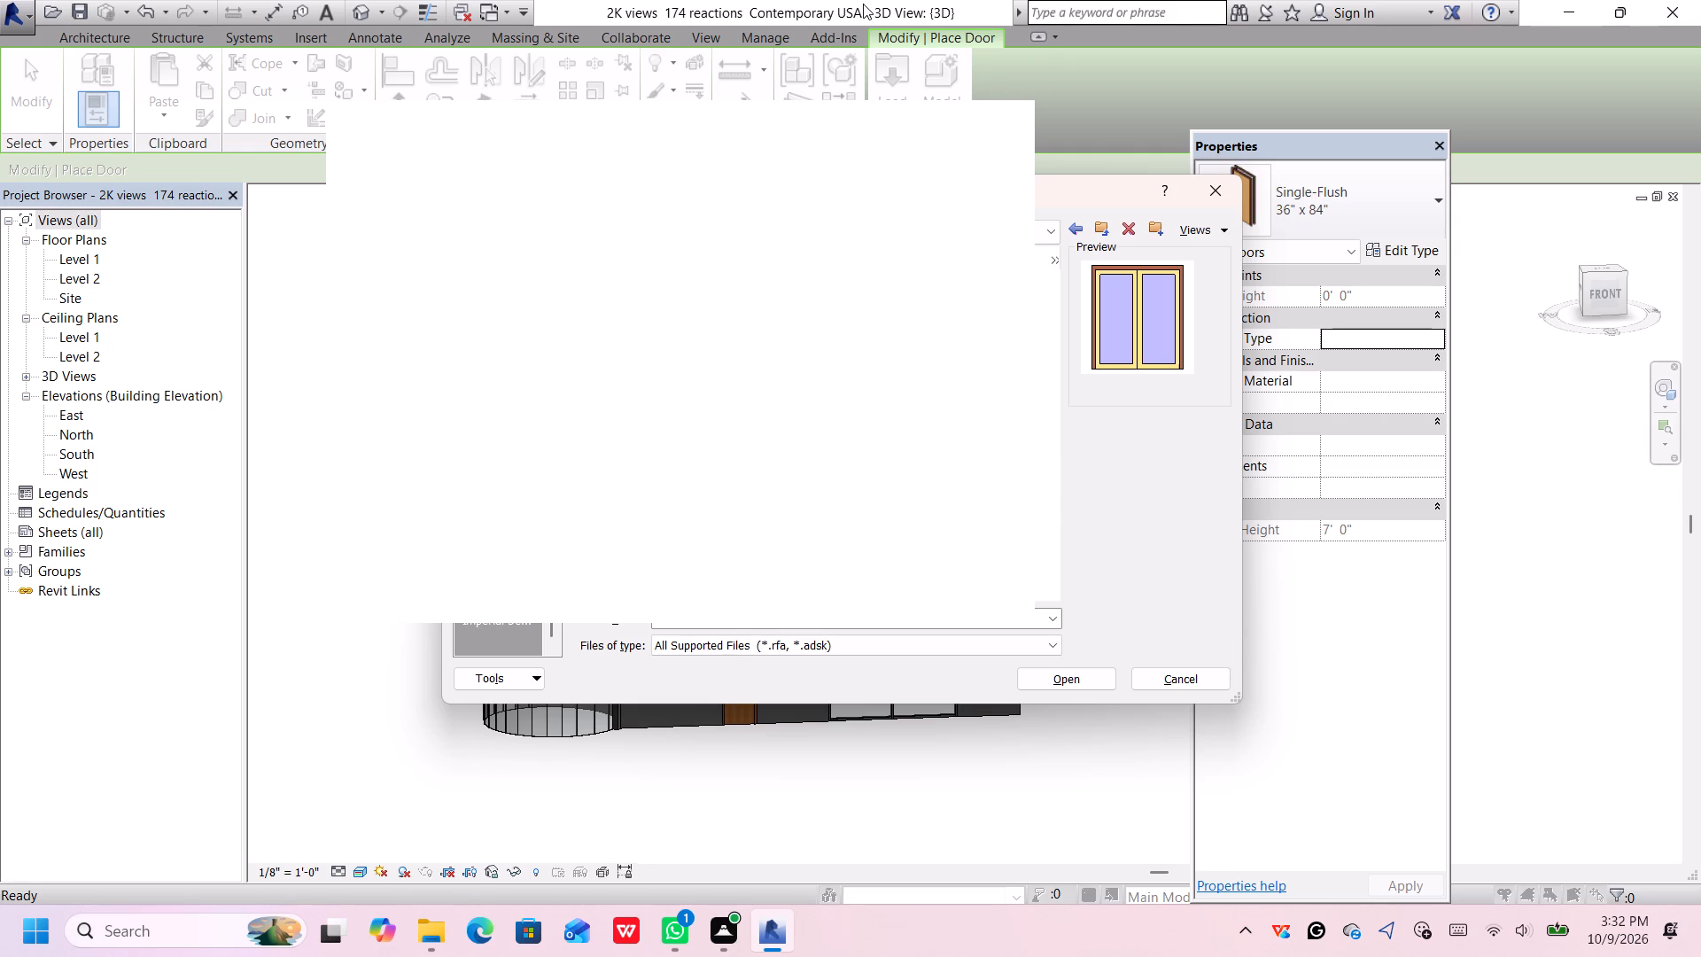
pyautogui.click(993, 132)
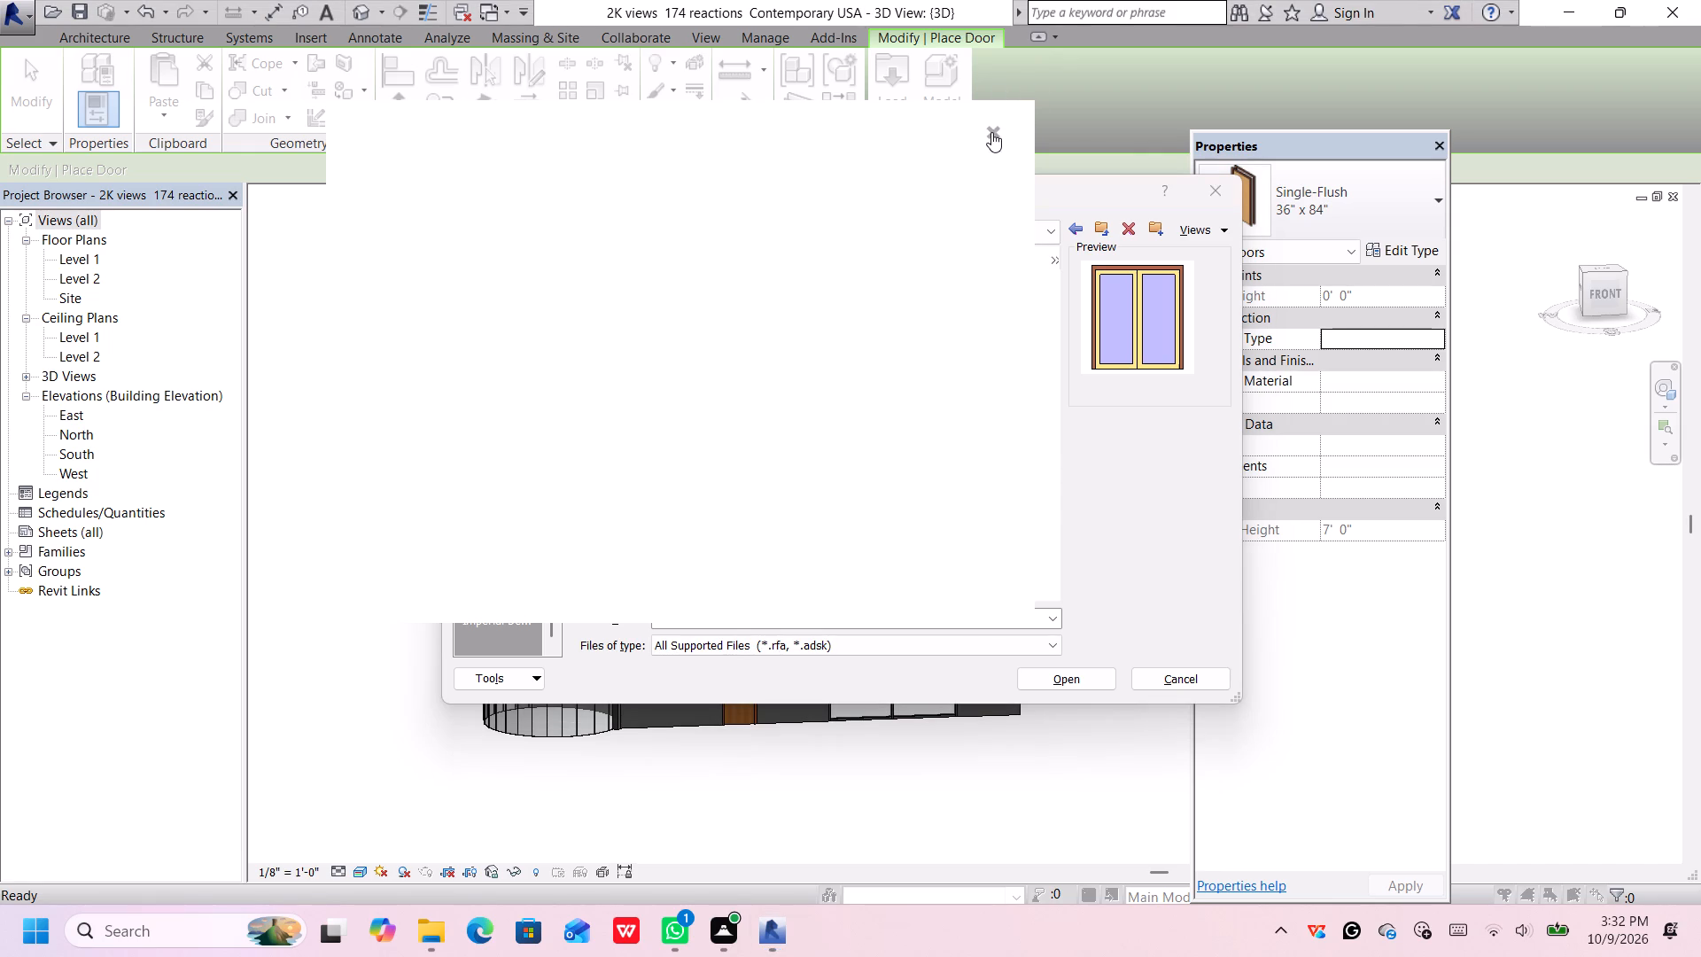
pyautogui.click(710, 442)
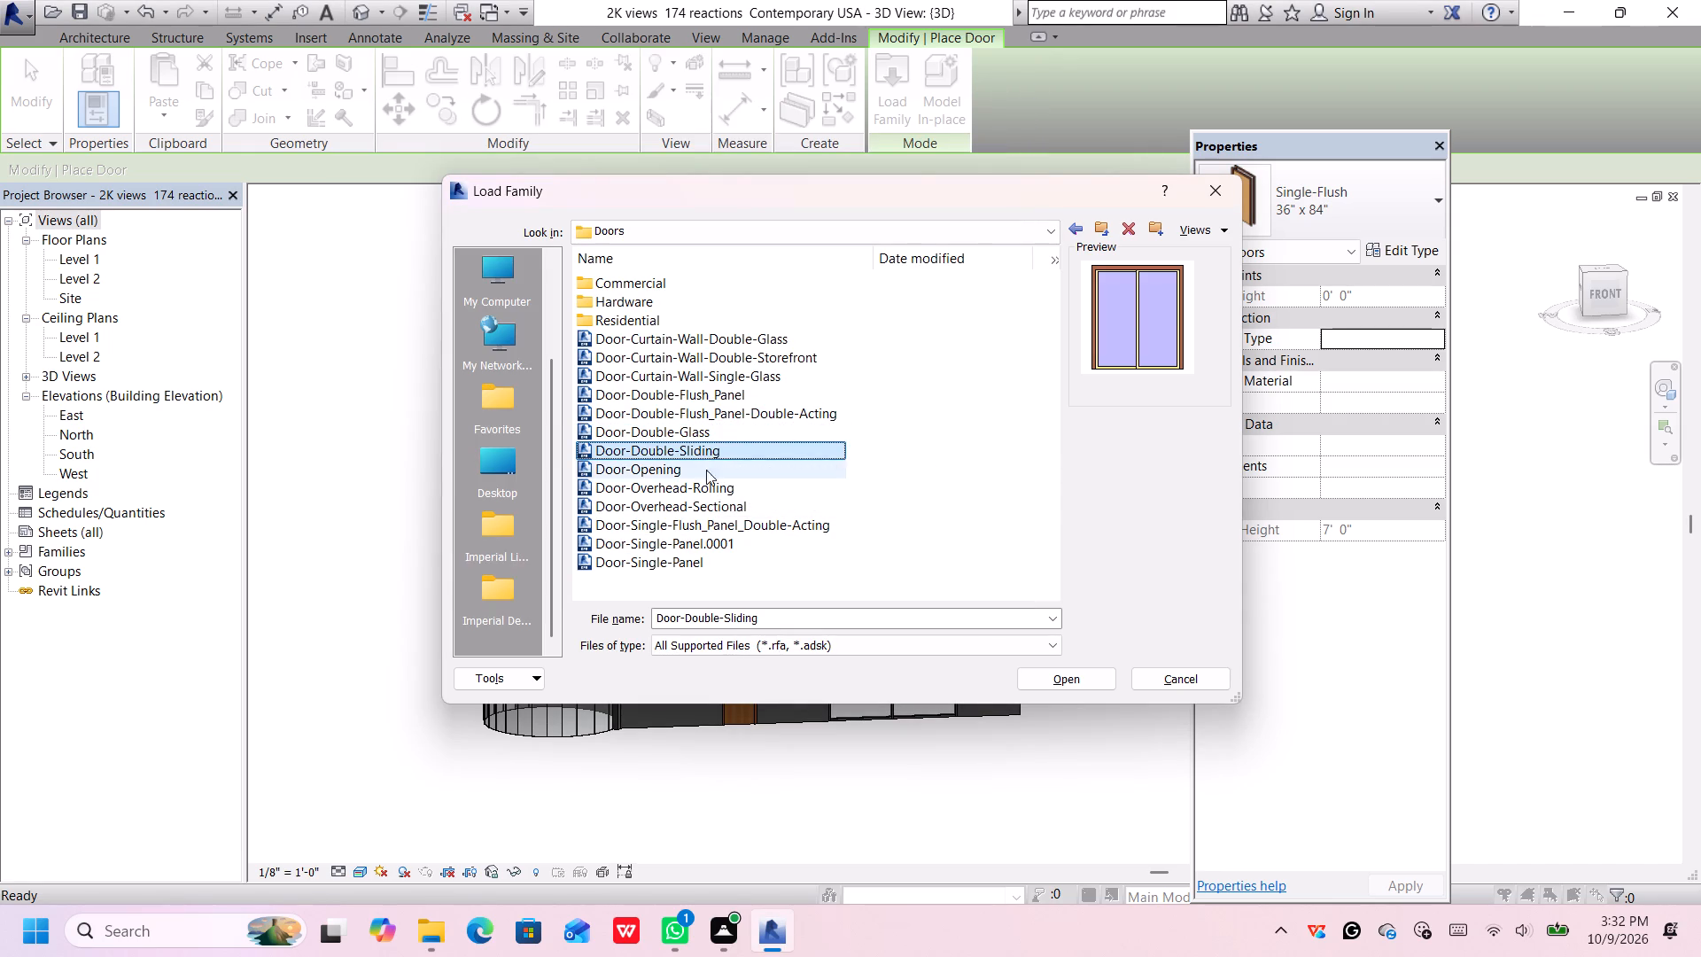
pyautogui.click(702, 477)
pyautogui.click(701, 500)
pyautogui.click(701, 512)
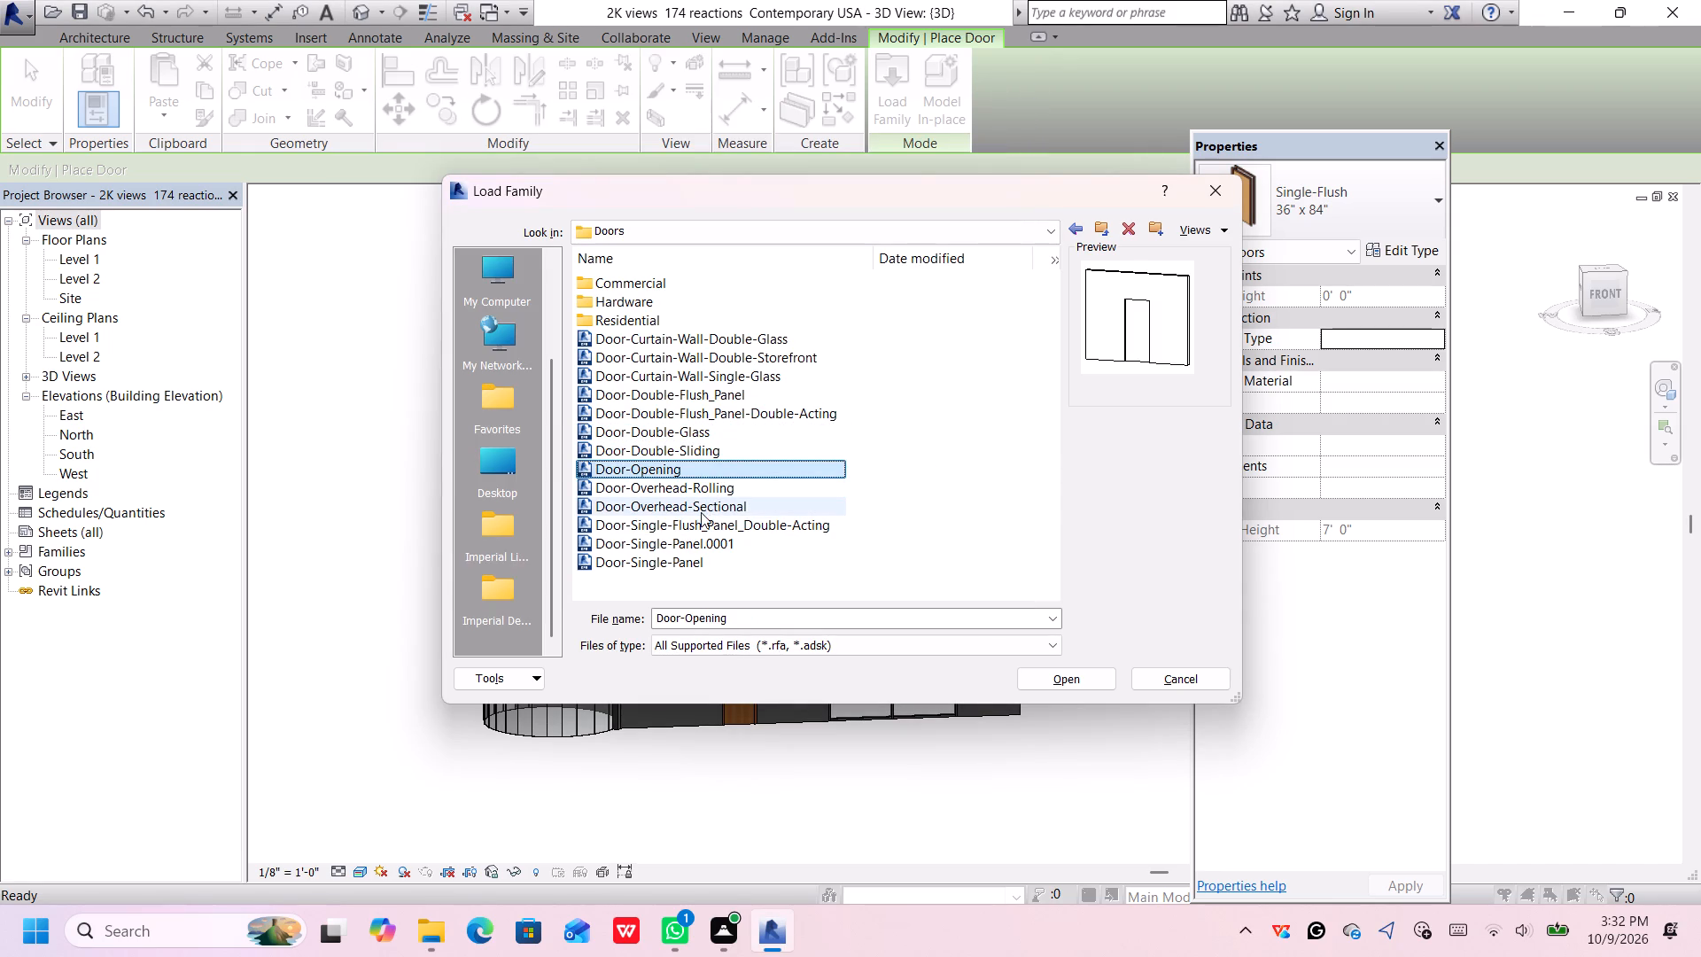
pyautogui.click(701, 522)
pyautogui.click(697, 537)
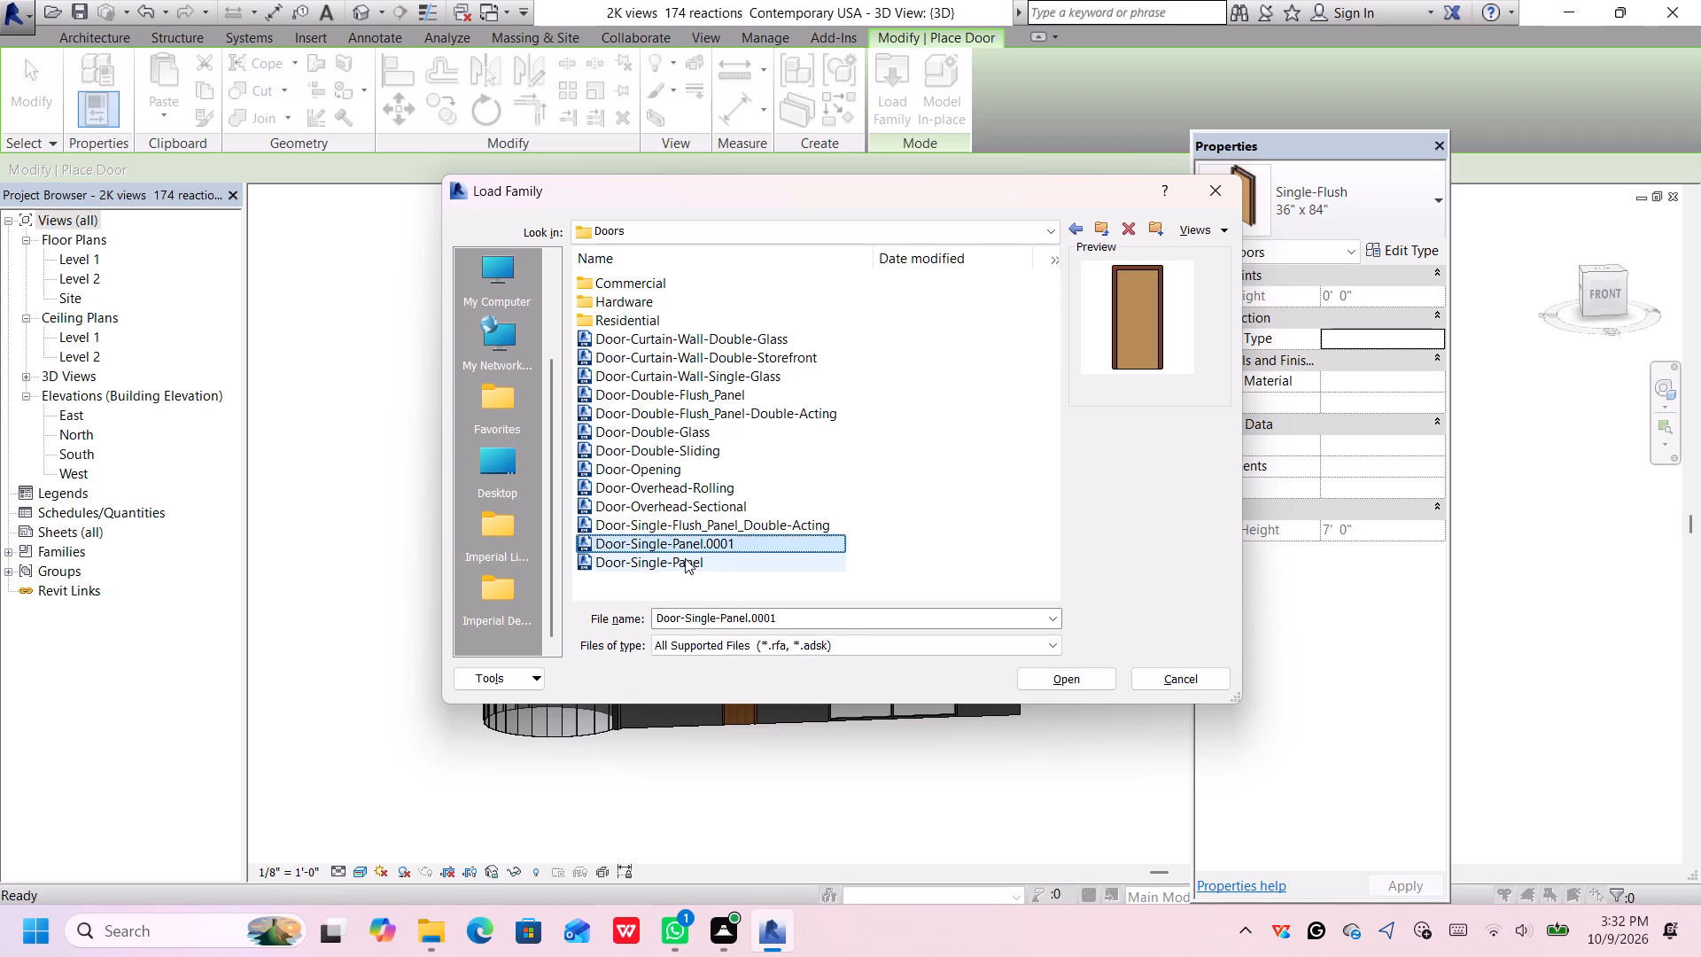
pyautogui.click(685, 558)
pyautogui.click(722, 440)
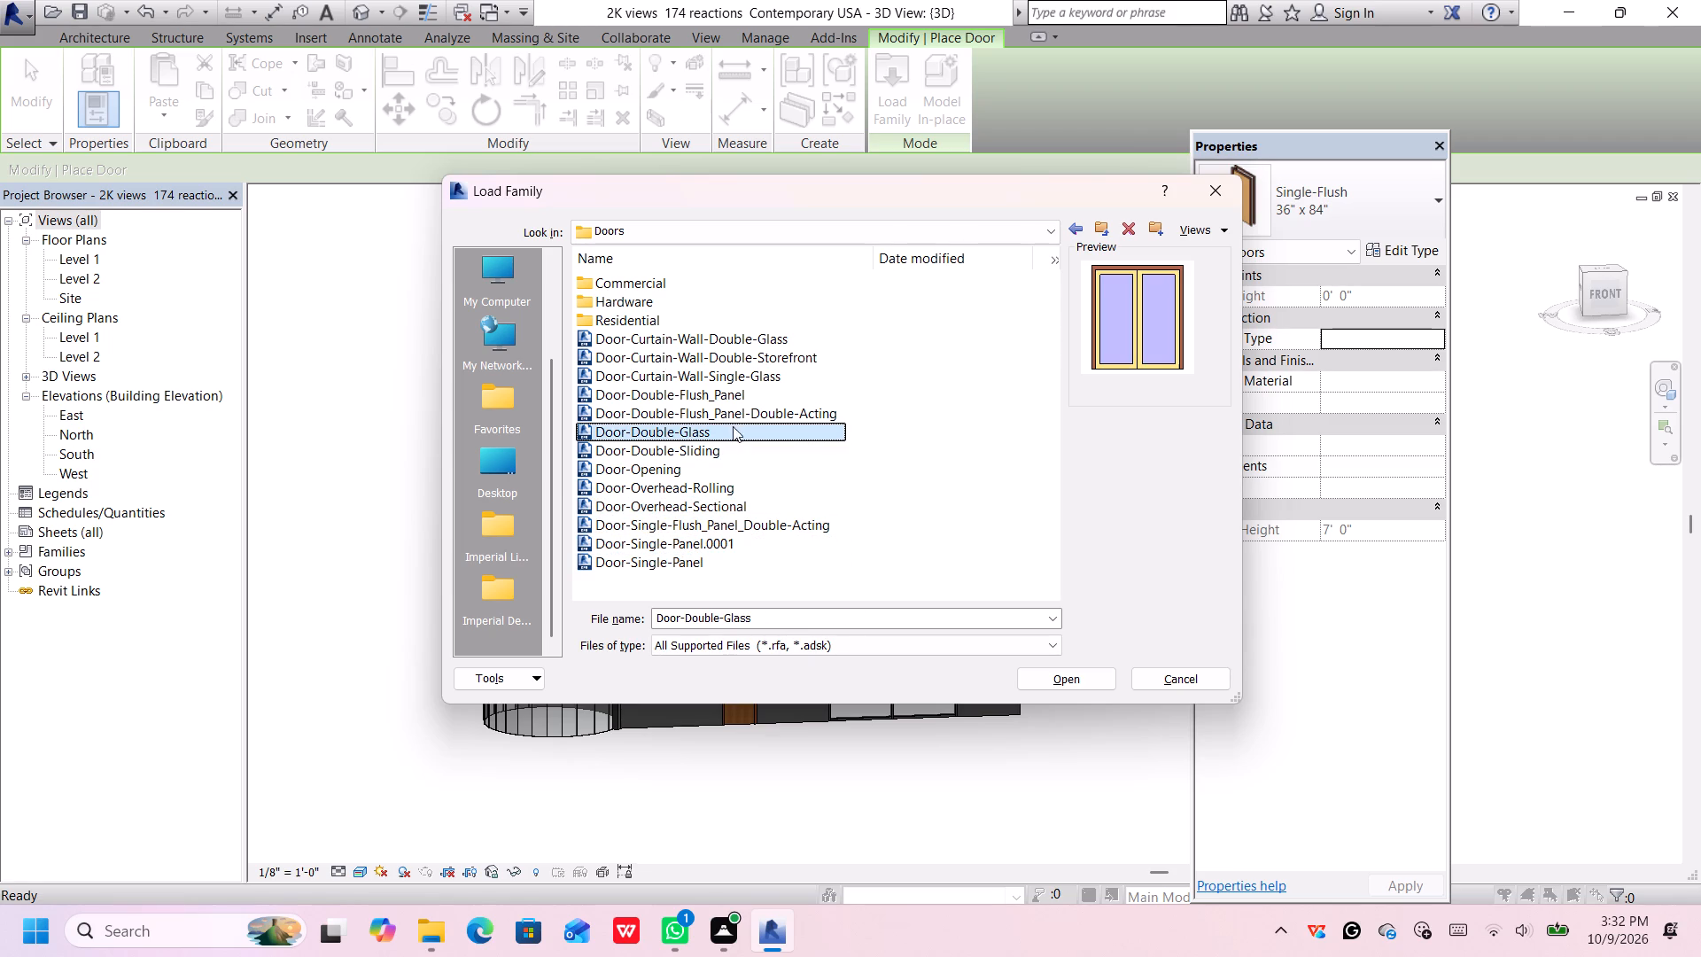
pyautogui.click(739, 414)
# Load the Door-Double-Flush_Panel door family with its 72" x 84" type.
pyautogui.click(752, 392)
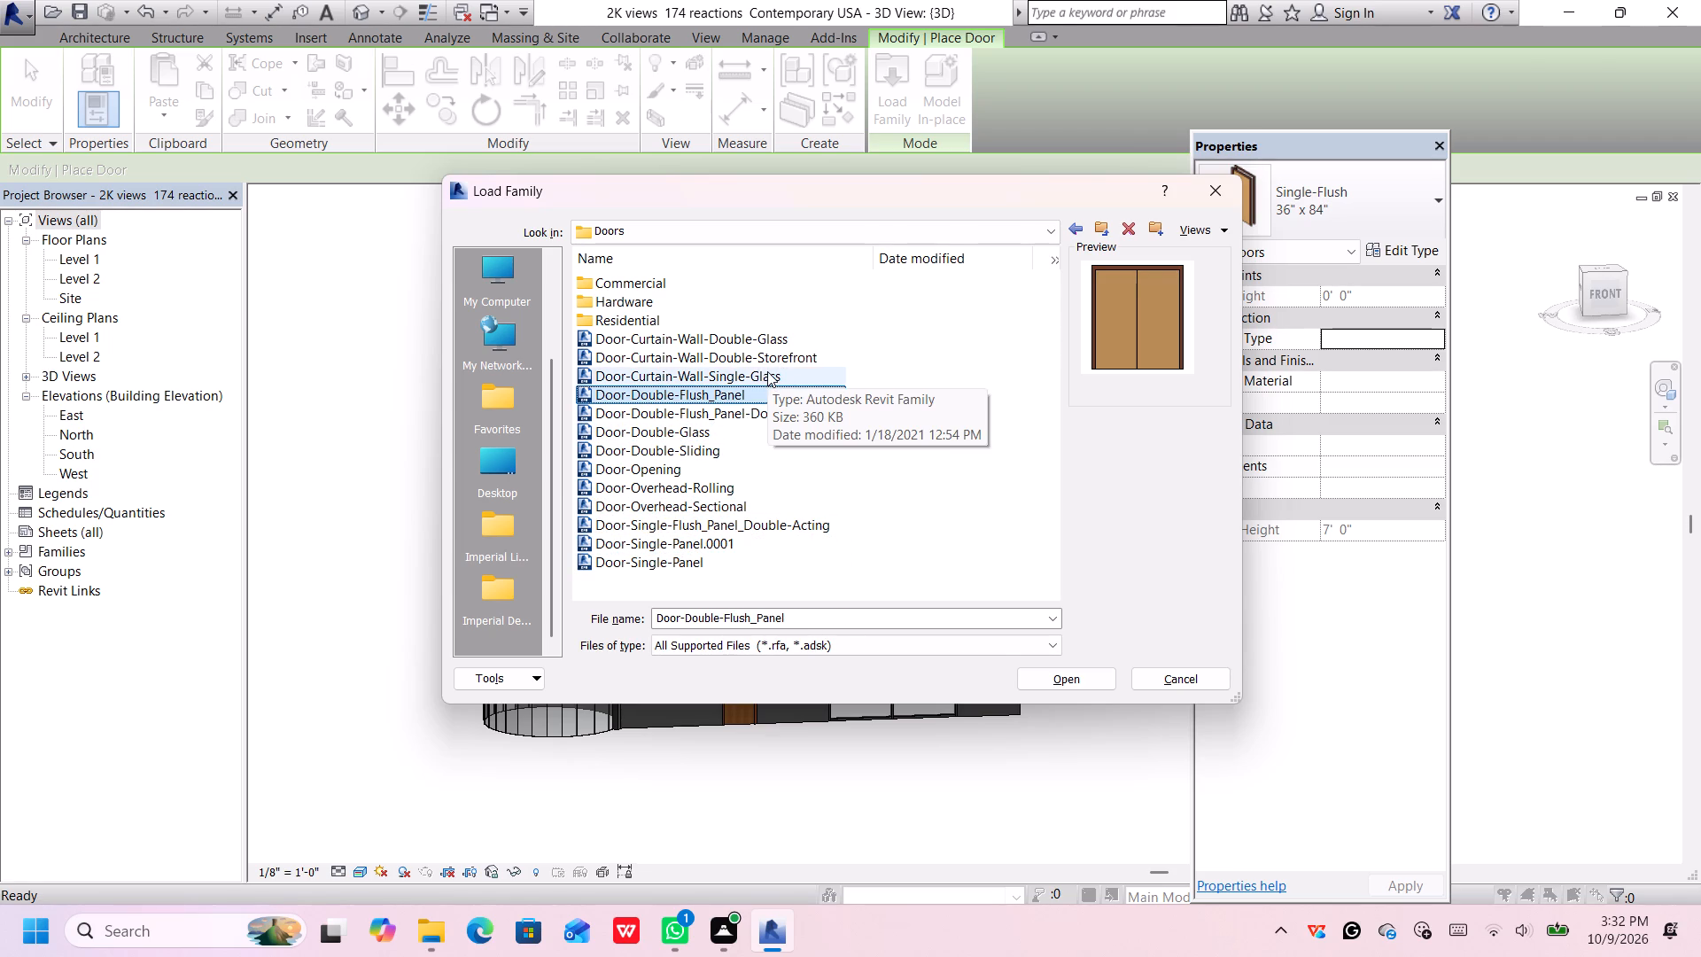
pyautogui.click(1065, 673)
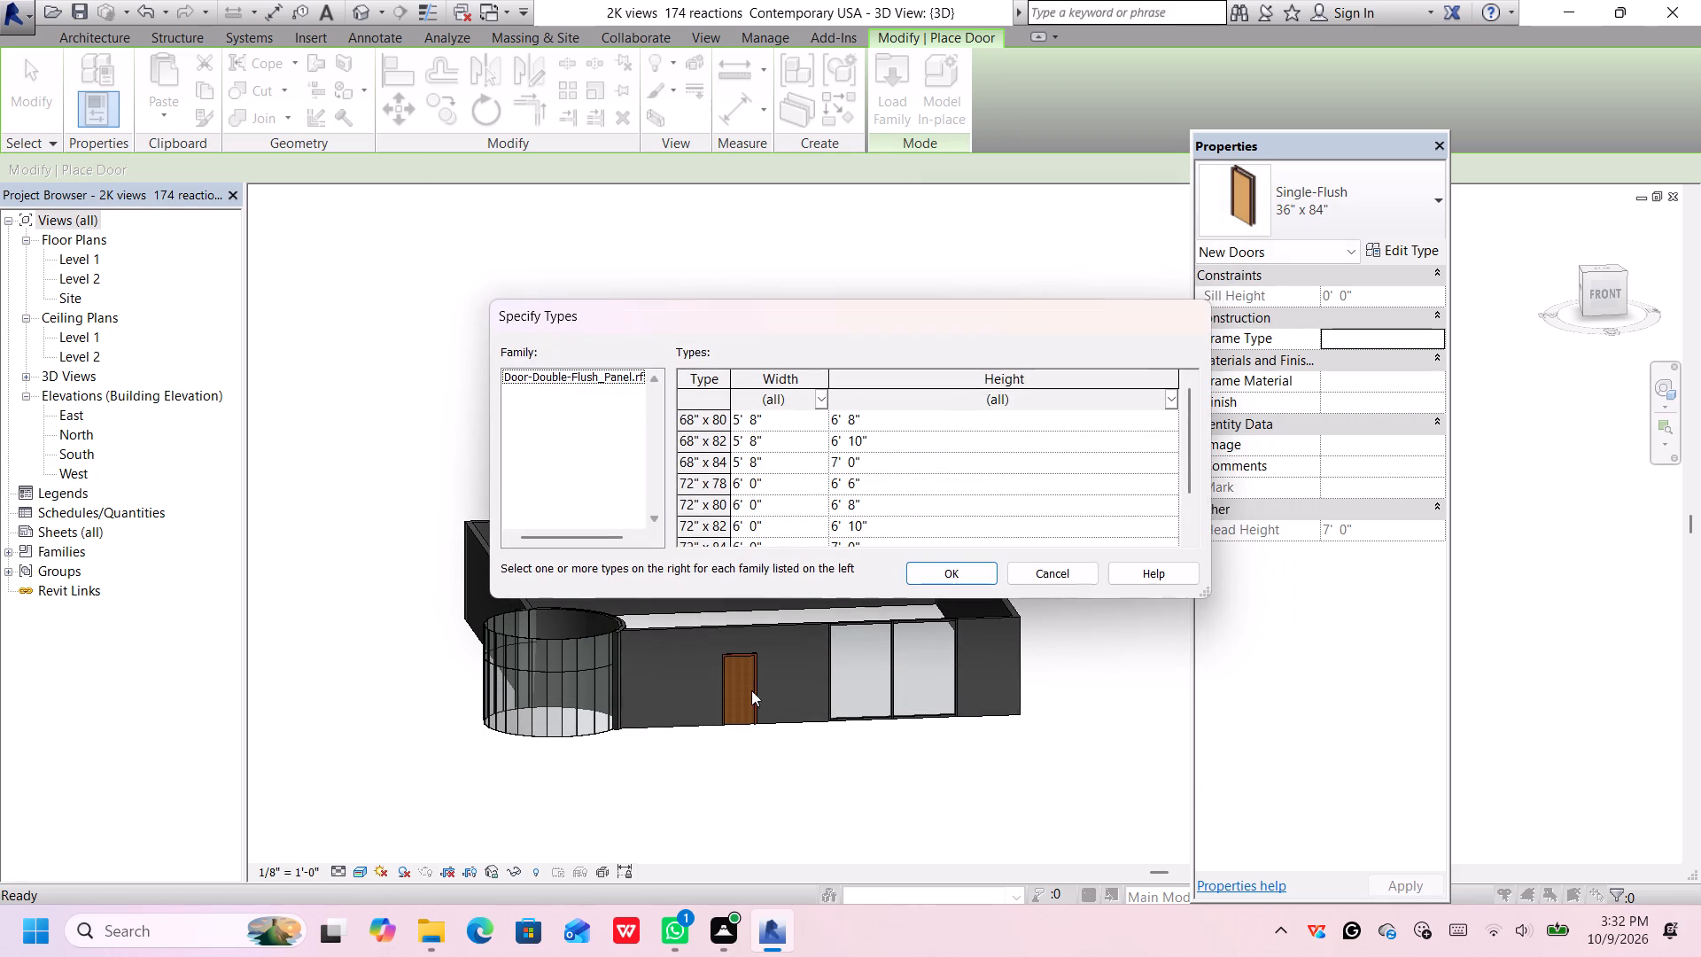
pyautogui.scroll(3, 953, 521)
pyautogui.scroll(-1, 953, 521)
pyautogui.scroll(2, 953, 521)
pyautogui.scroll(-1, 953, 521)
pyautogui.scroll(1, 953, 521)
pyautogui.scroll(-2, 953, 521)
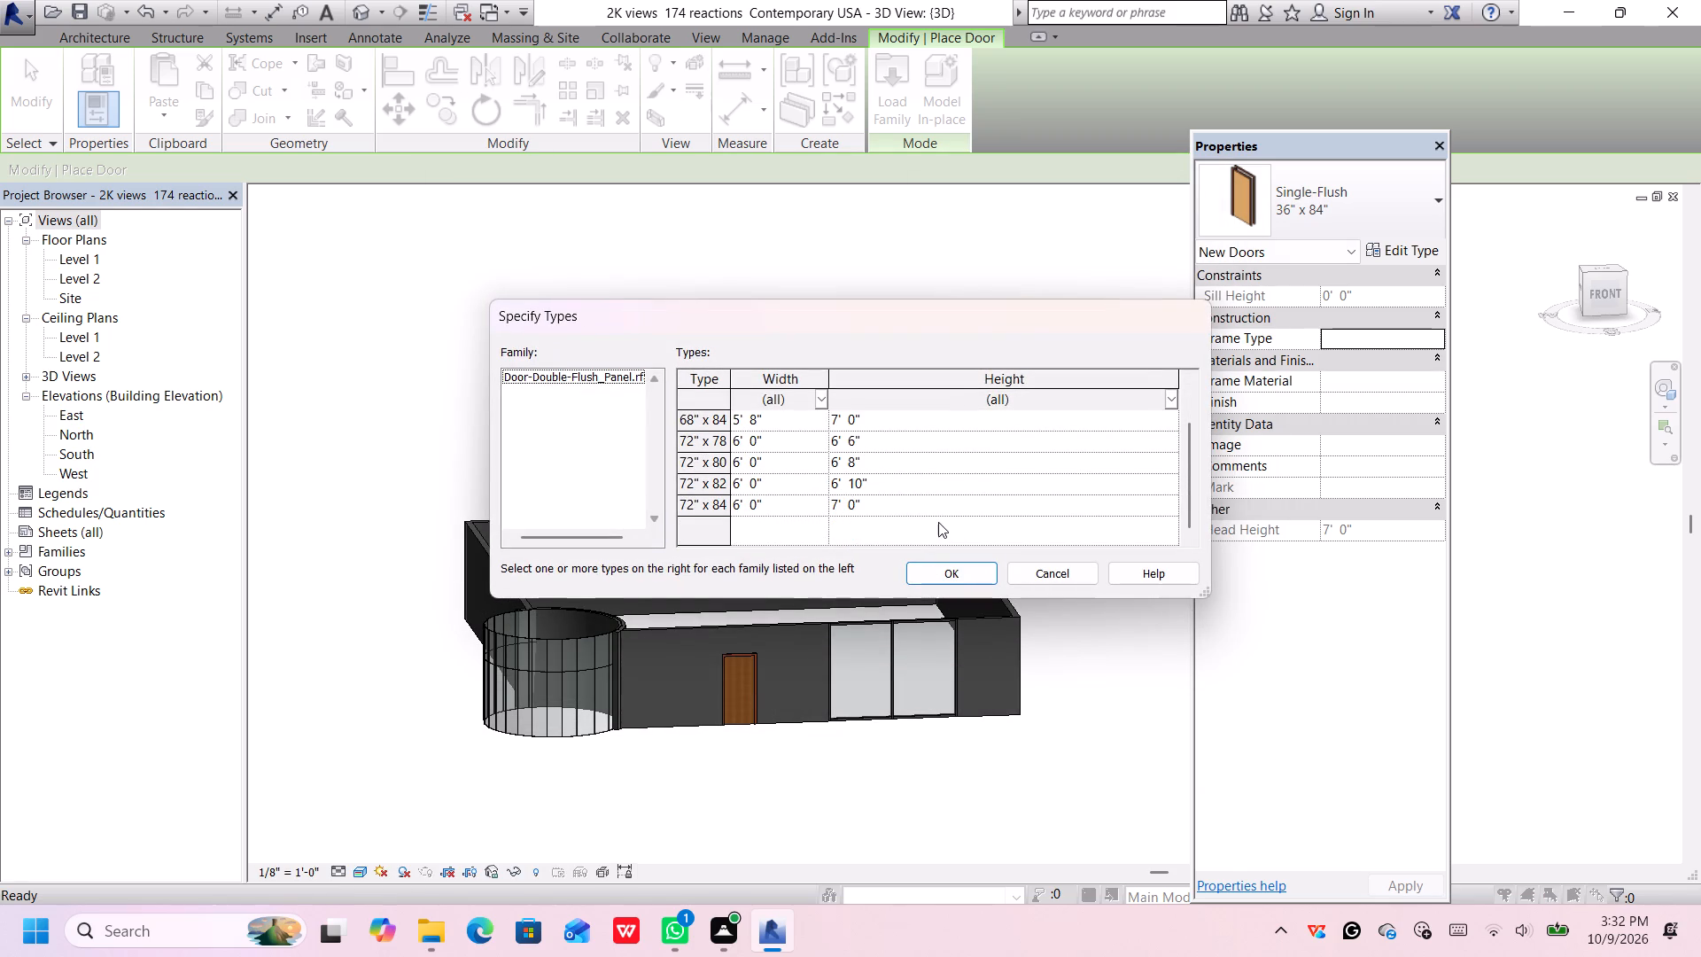
pyautogui.scroll(1, 837, 506)
pyautogui.scroll(-1, 841, 505)
pyautogui.scroll(5, 786, 494)
pyautogui.scroll(-1, 786, 494)
pyautogui.scroll(6, 786, 494)
pyautogui.scroll(-1, 837, 471)
pyautogui.scroll(1, 837, 478)
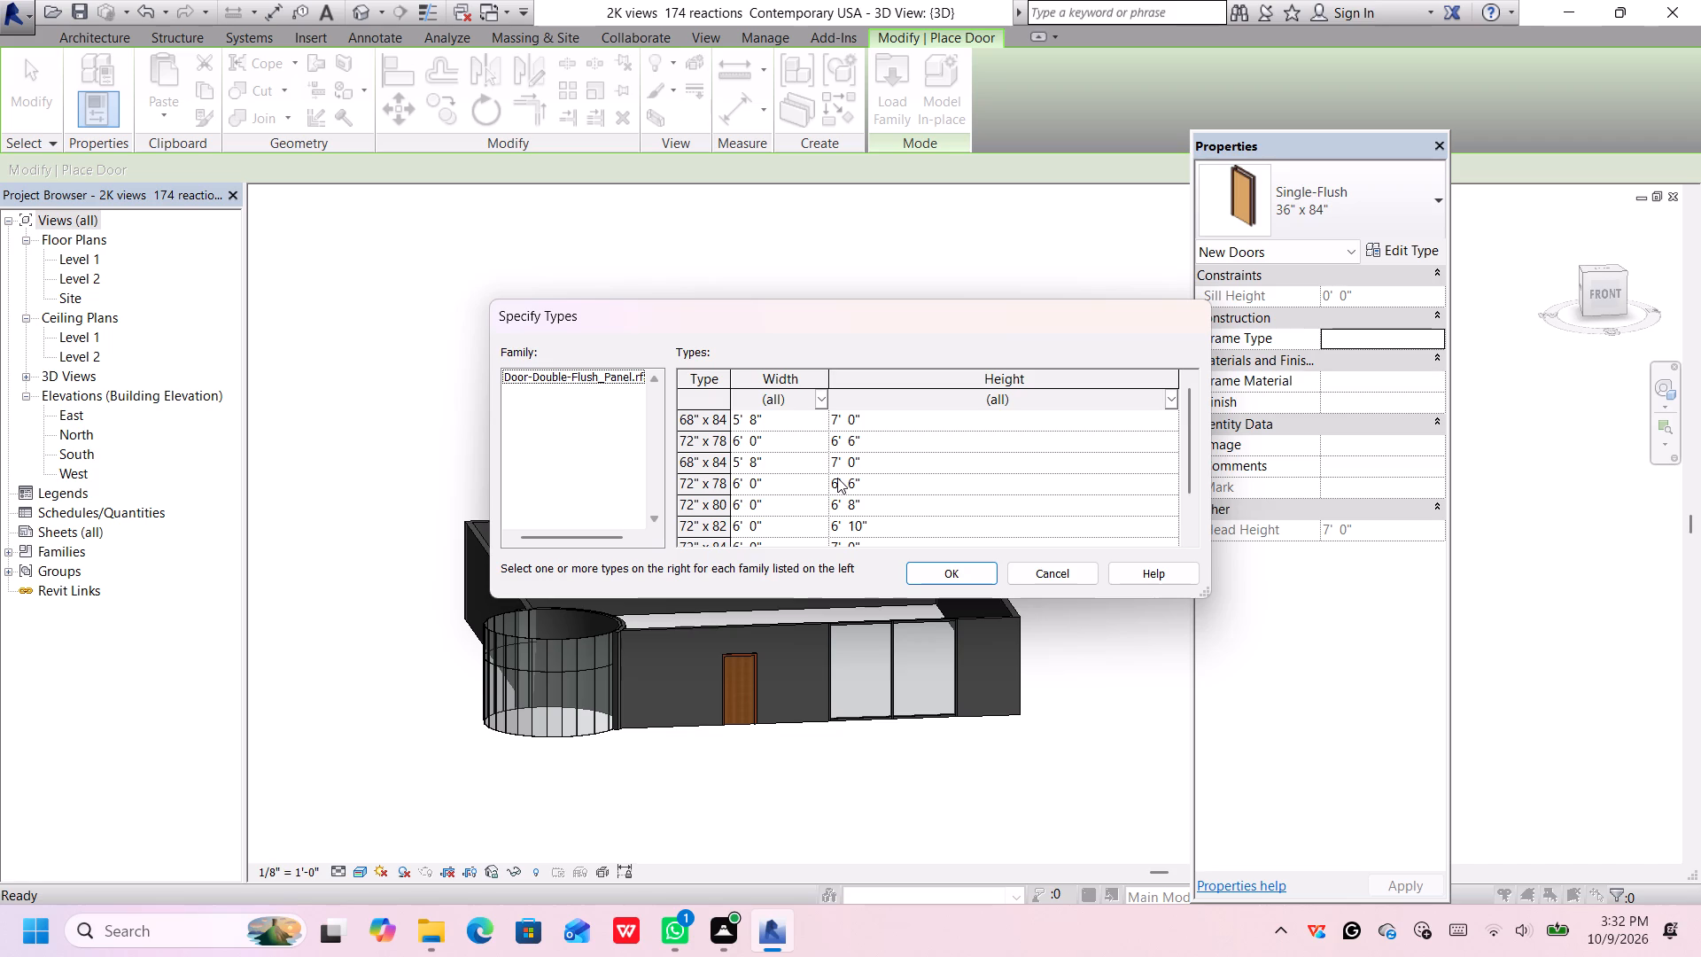
pyautogui.scroll(7, 837, 478)
pyautogui.scroll(-1, 837, 478)
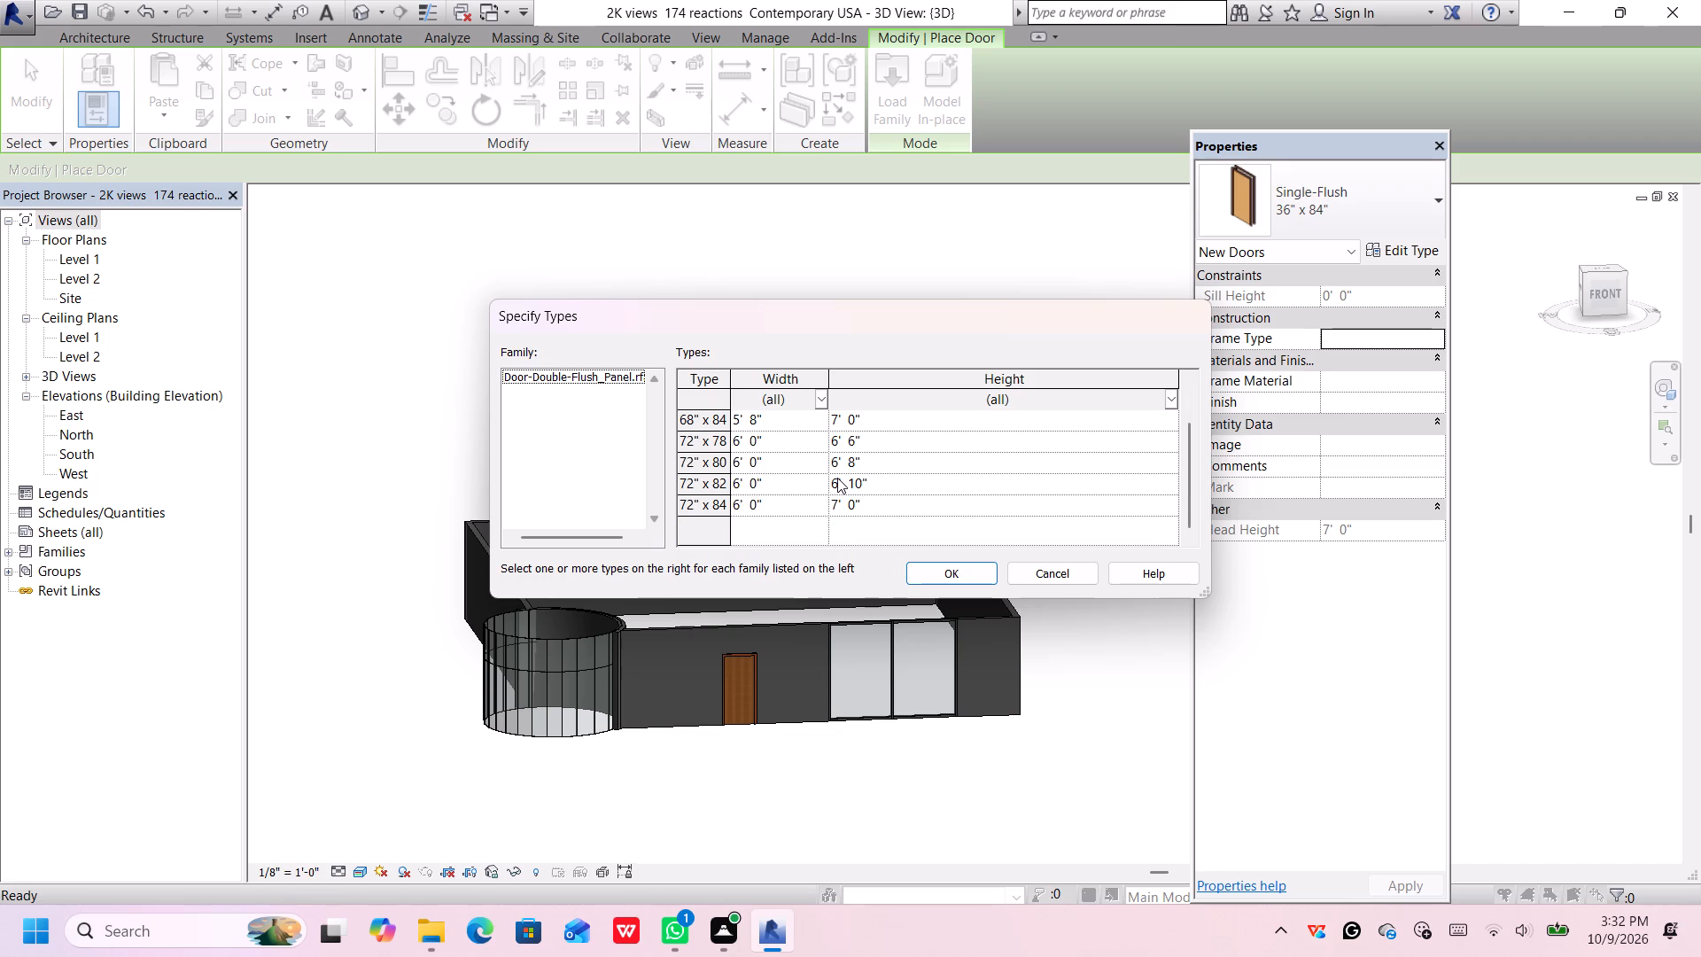
pyautogui.scroll(2, 837, 478)
pyautogui.scroll(-4, 837, 478)
pyautogui.click(816, 511)
pyautogui.click(977, 581)
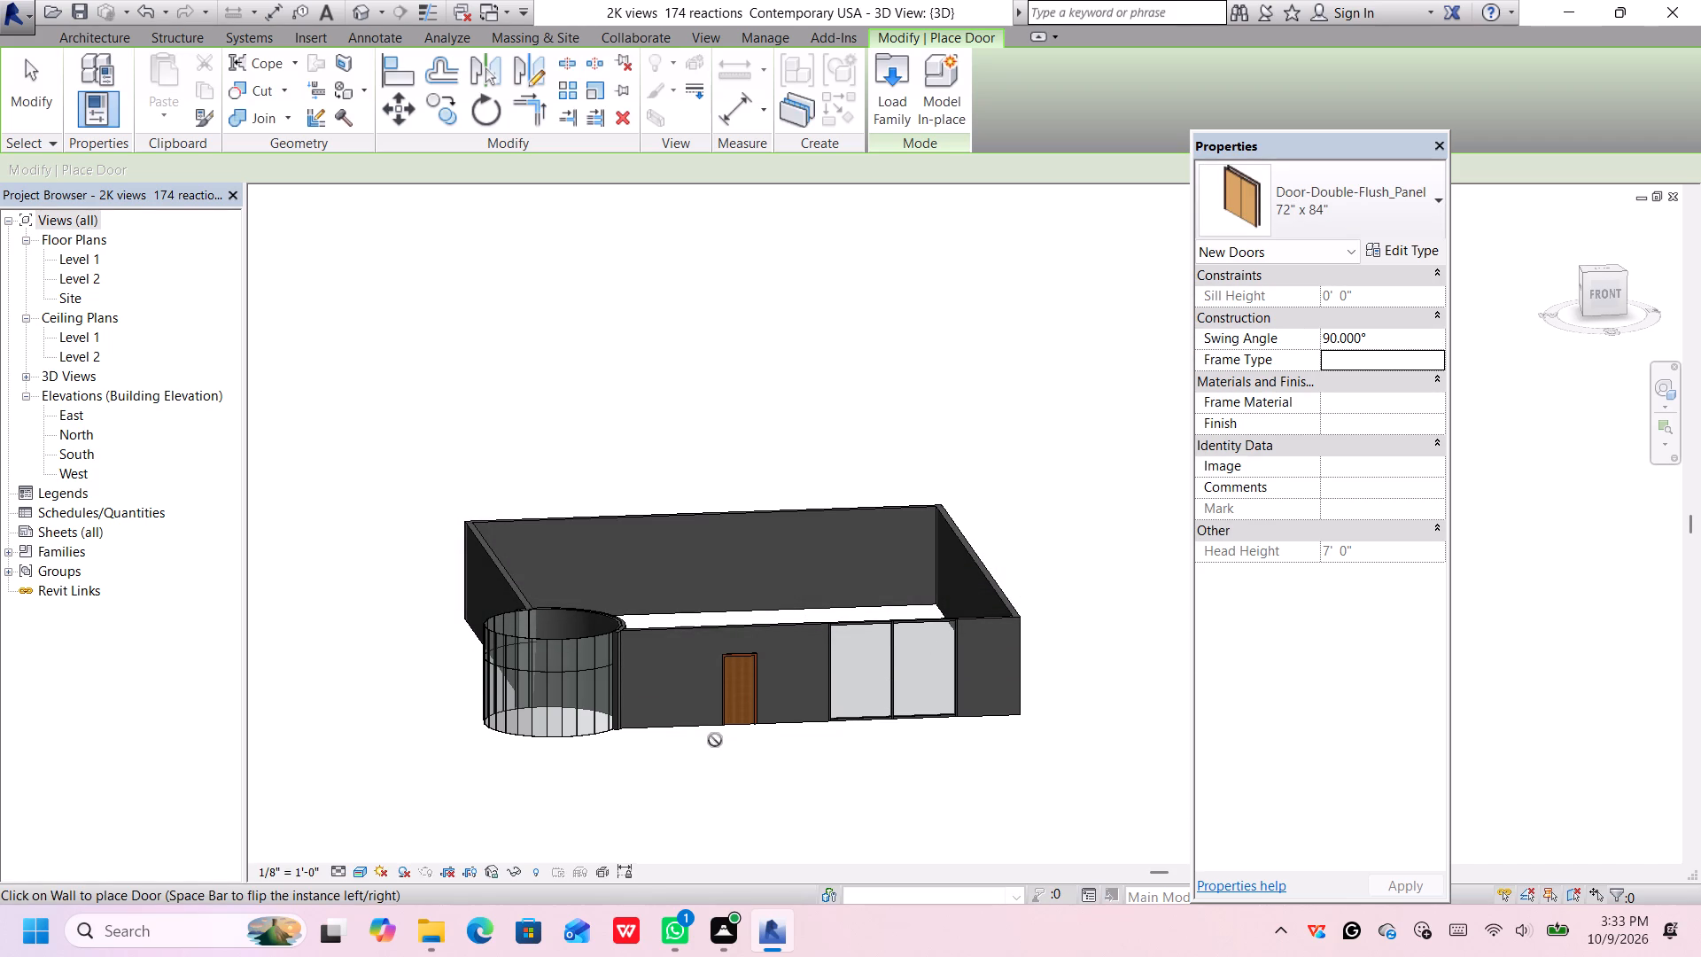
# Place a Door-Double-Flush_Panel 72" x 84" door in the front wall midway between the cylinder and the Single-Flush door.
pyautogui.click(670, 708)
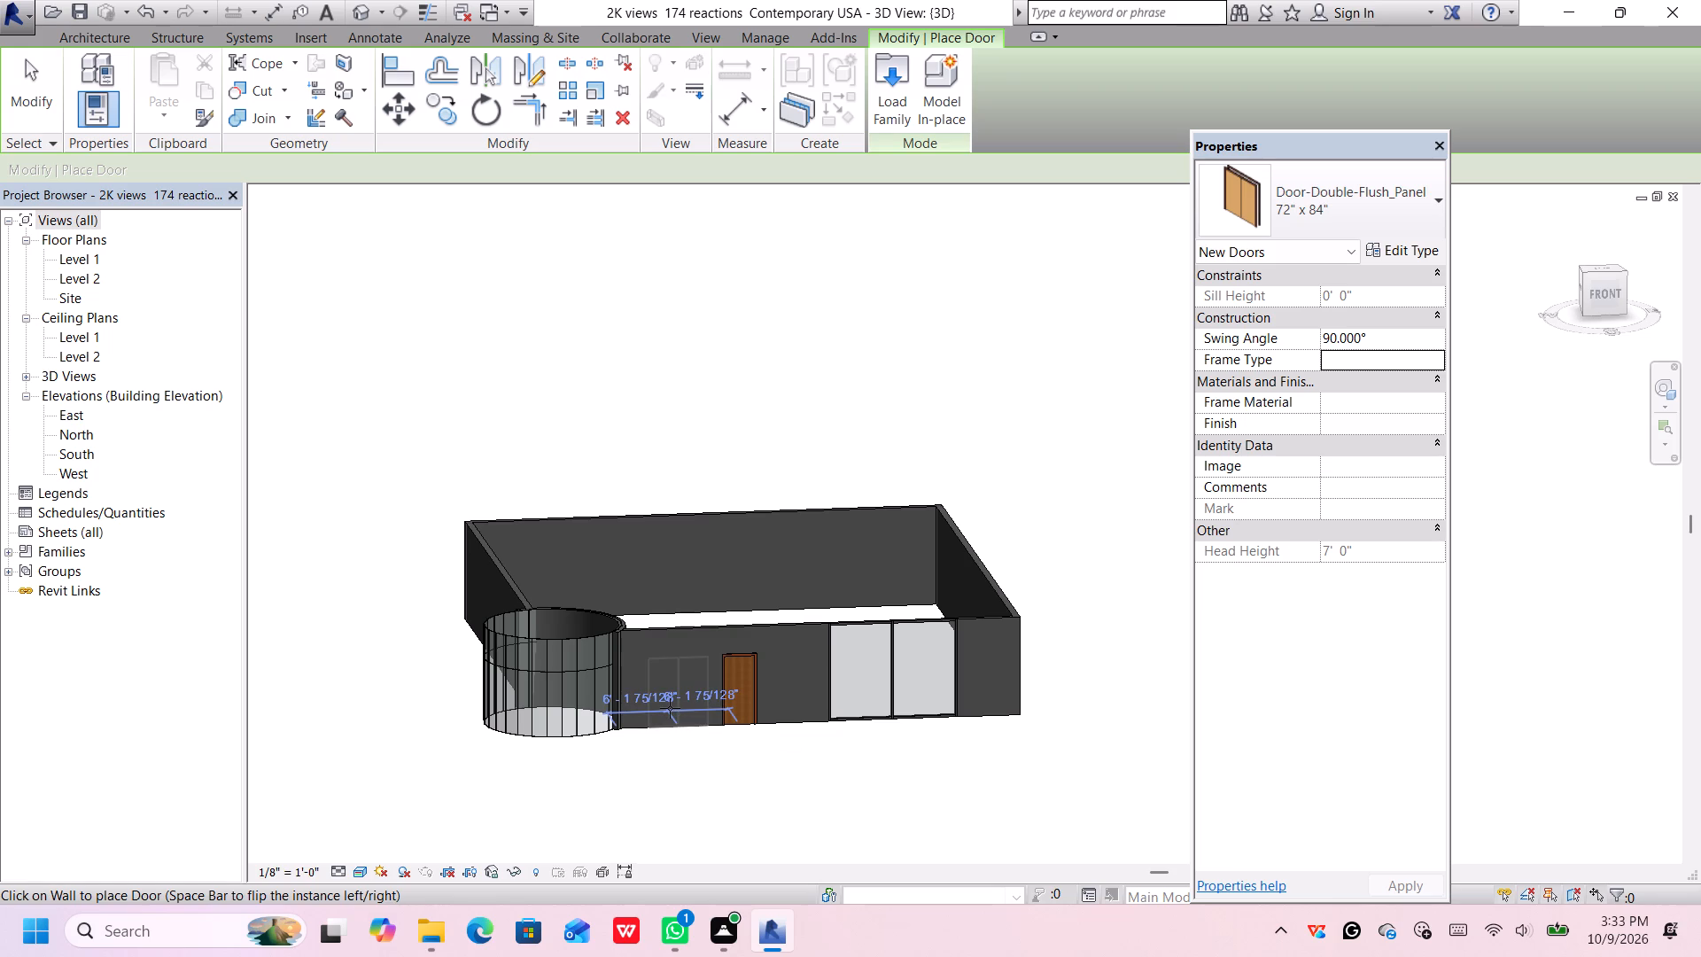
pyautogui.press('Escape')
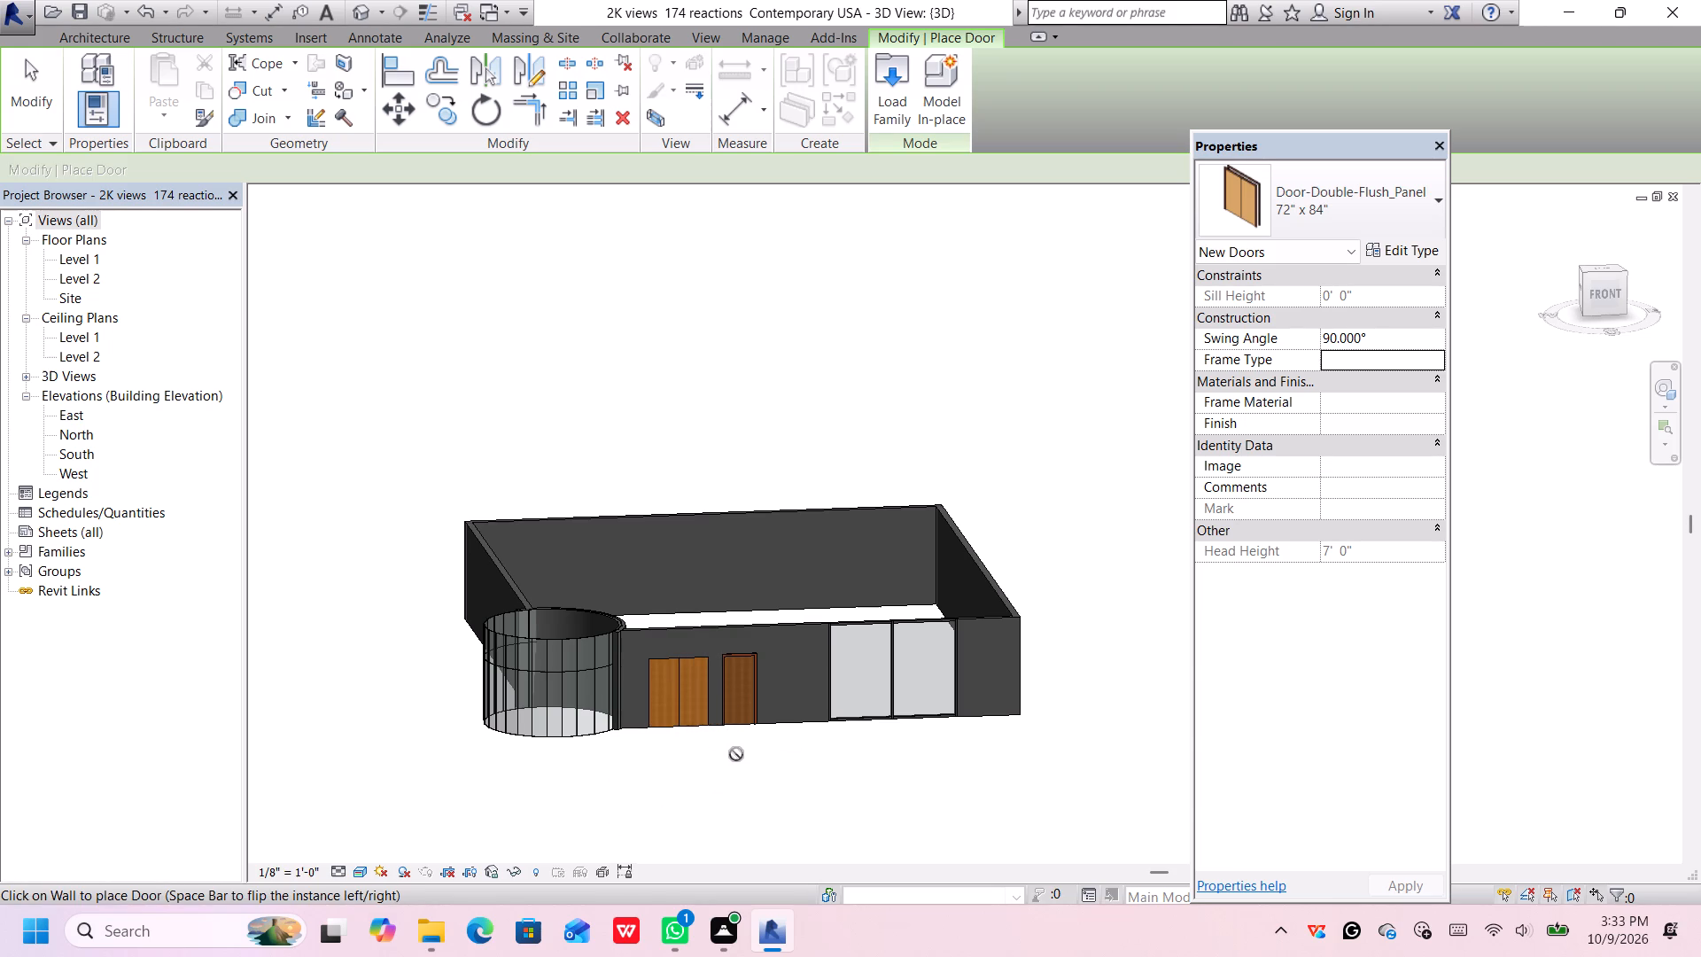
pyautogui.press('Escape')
# Delete the Single-Flush door and the double flush-panel door from the front wall.
pyautogui.click(727, 713)
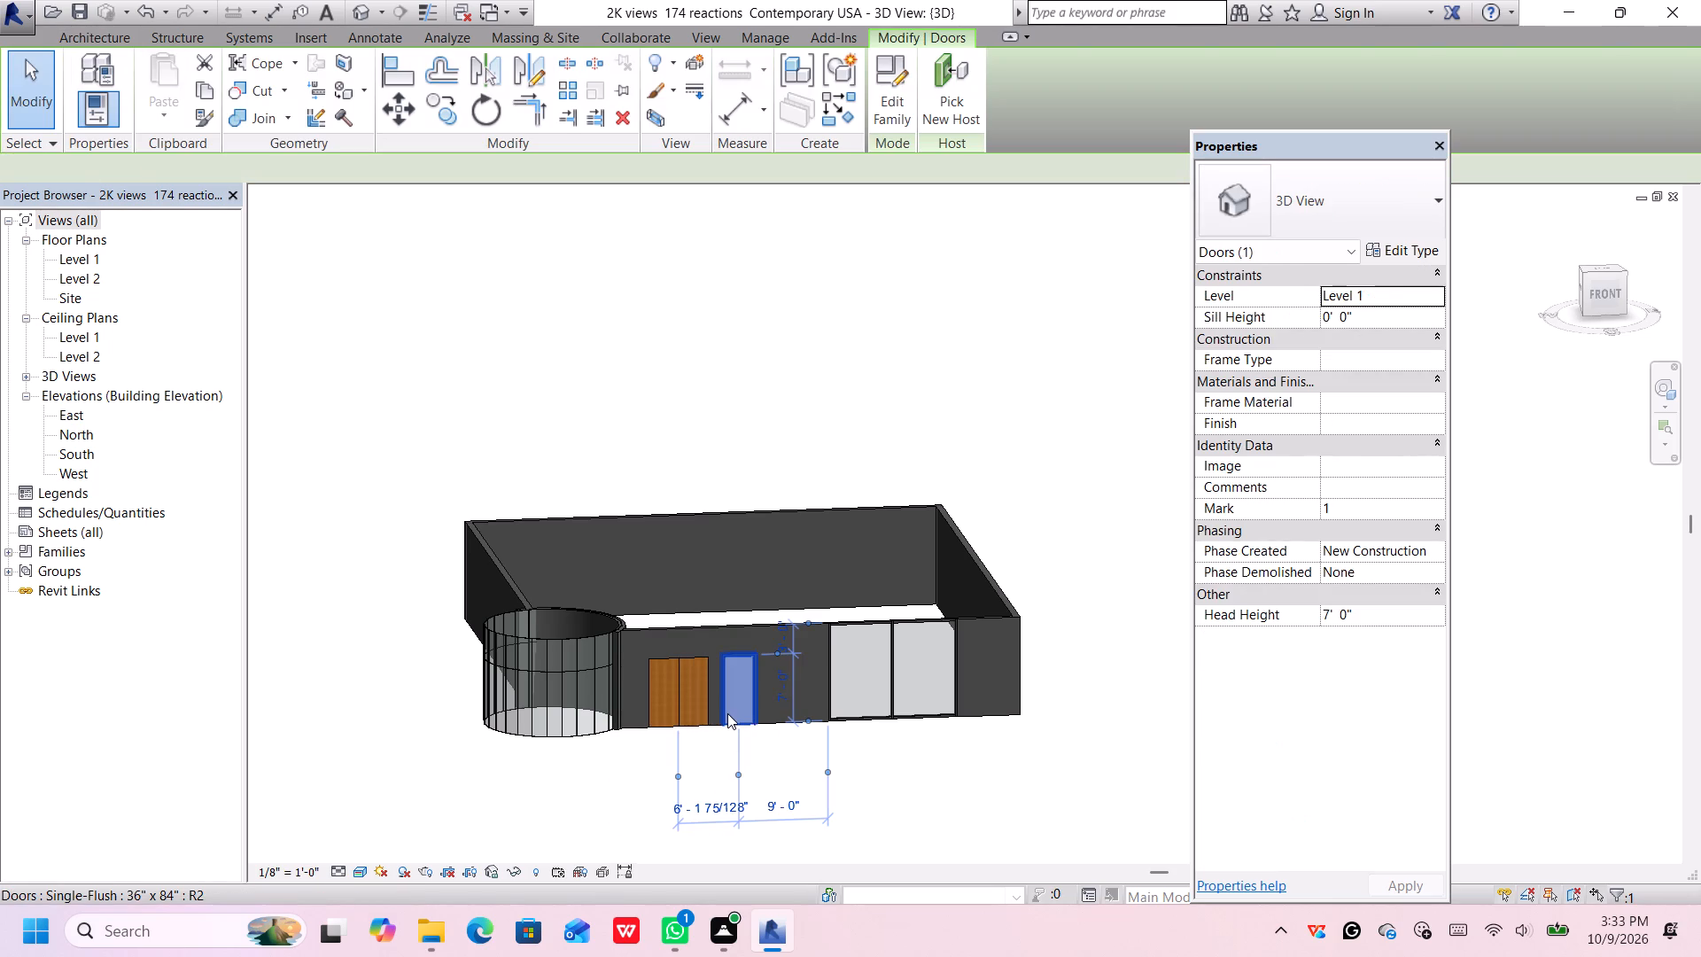
pyautogui.press('Delete')
pyautogui.click(697, 714)
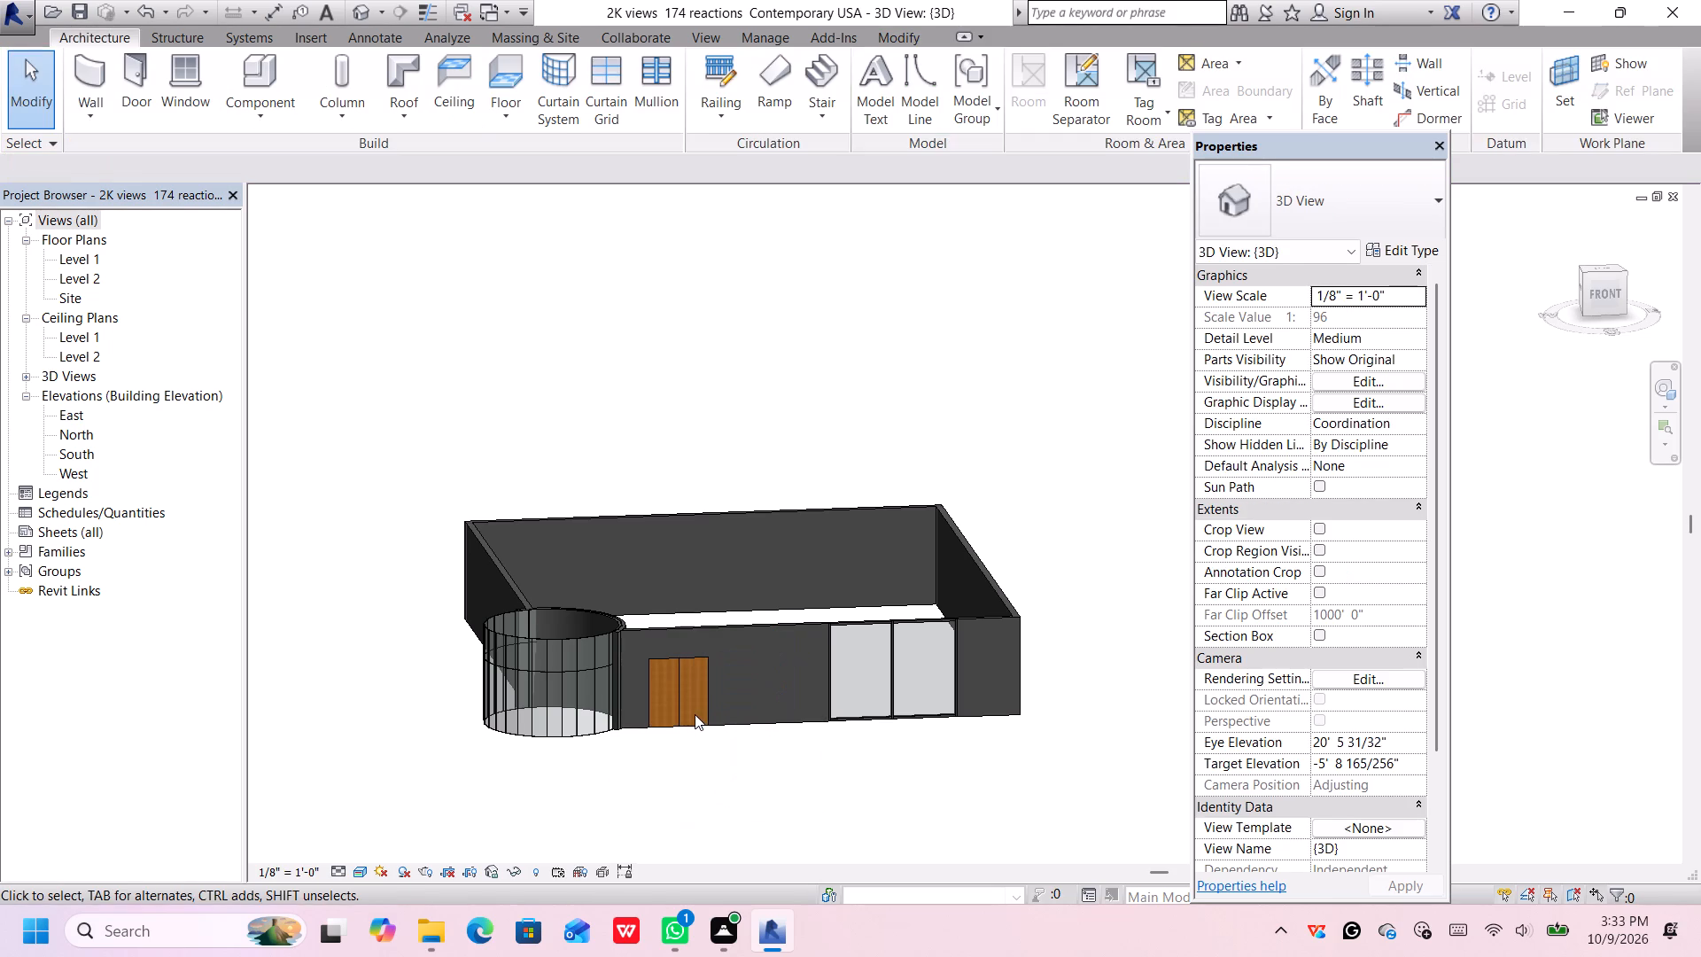
pyautogui.click(703, 690)
pyautogui.press('Delete')
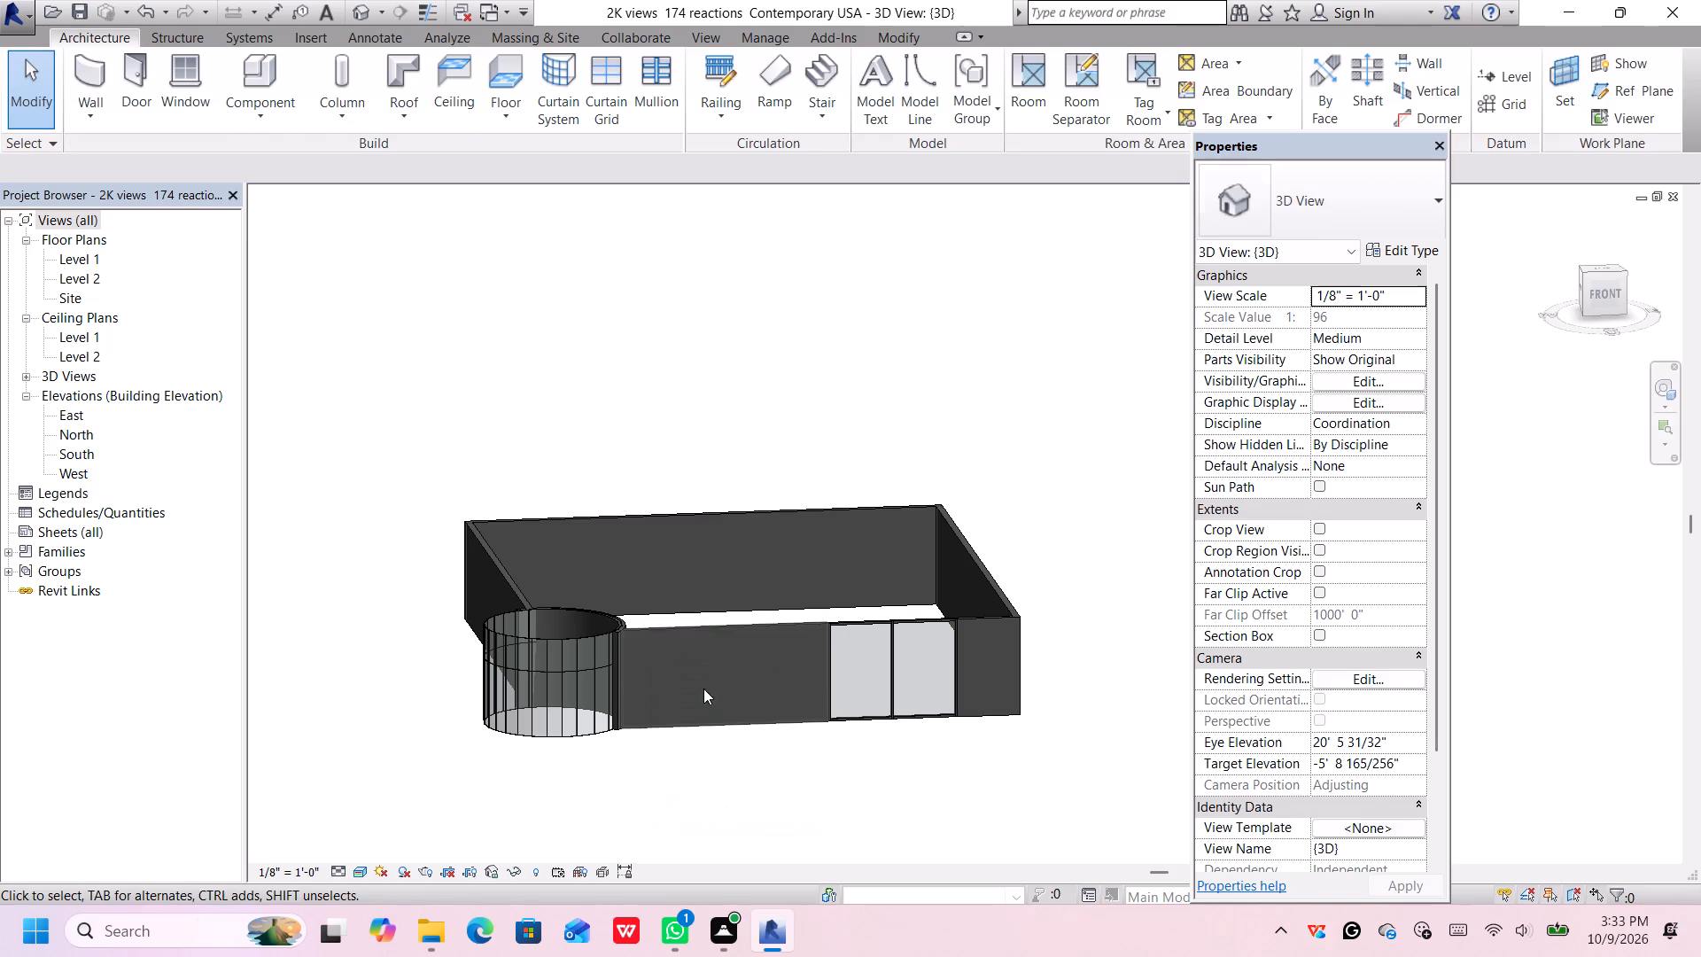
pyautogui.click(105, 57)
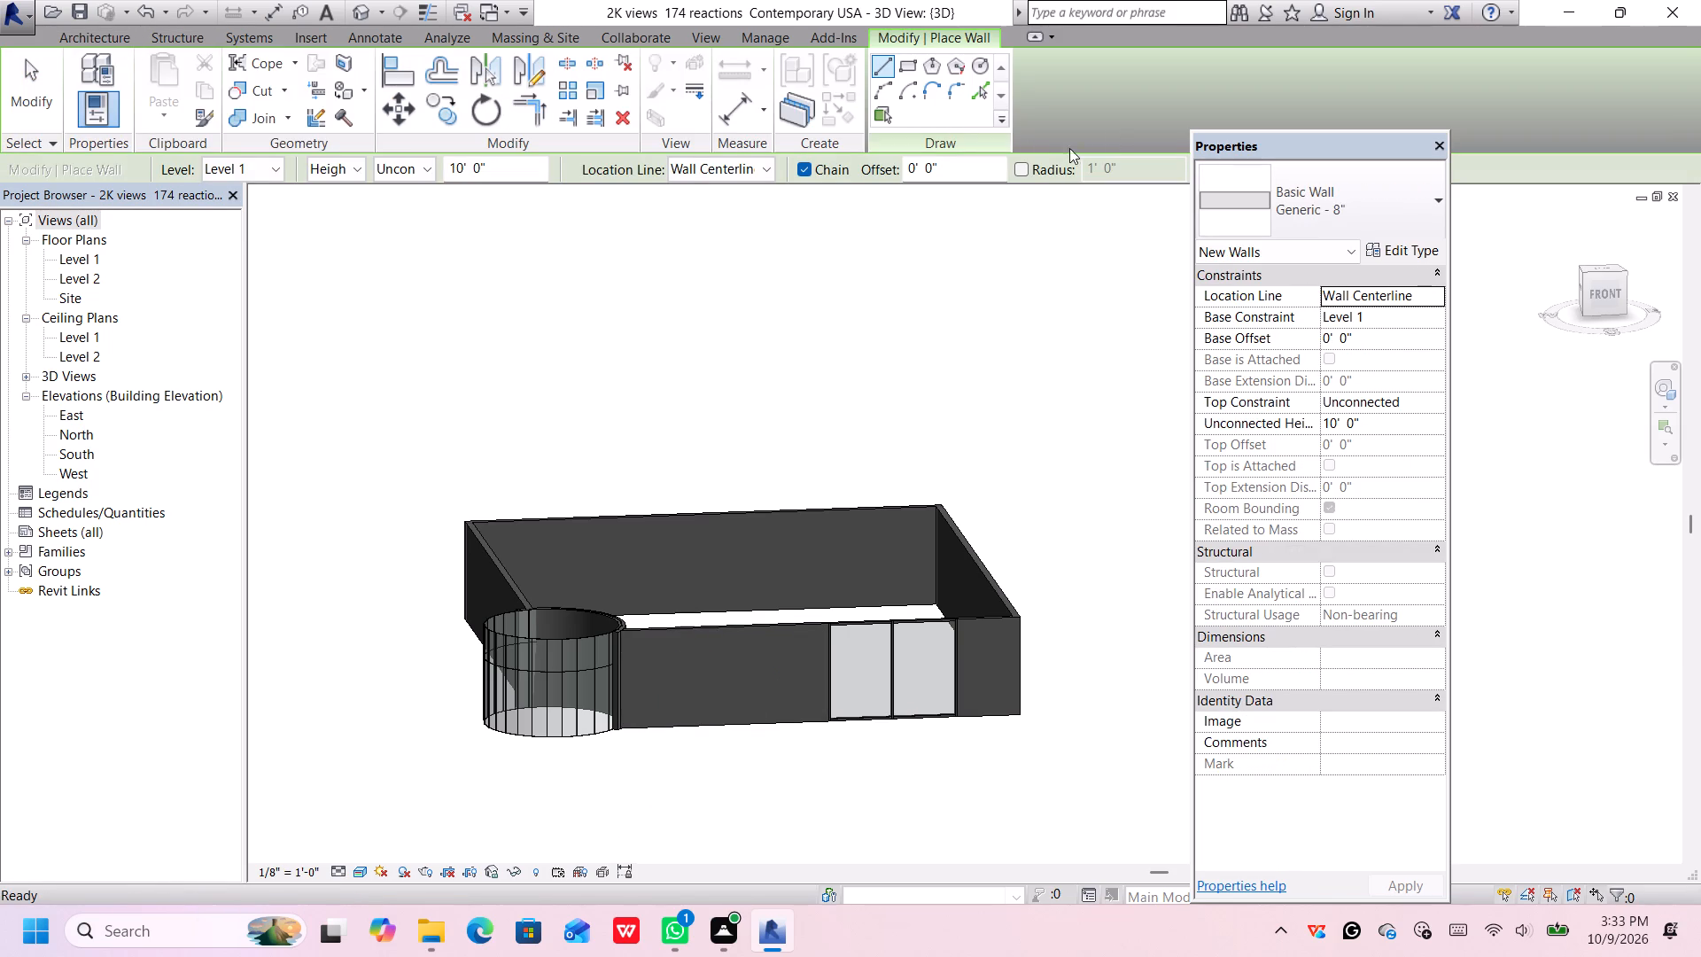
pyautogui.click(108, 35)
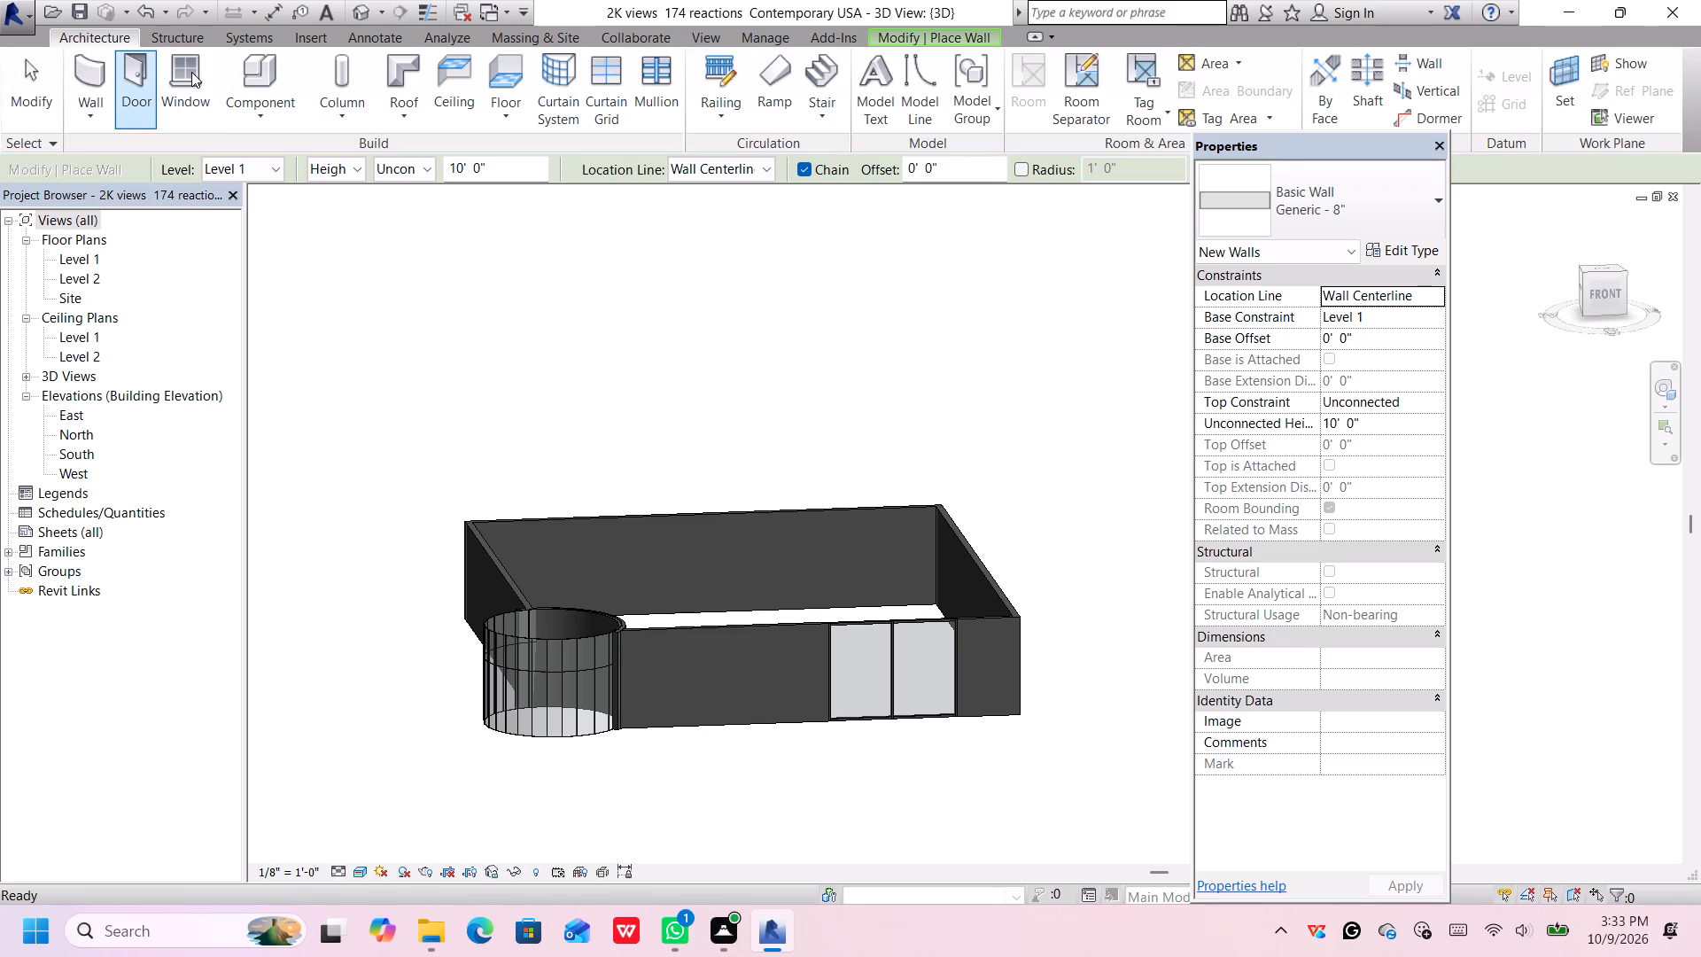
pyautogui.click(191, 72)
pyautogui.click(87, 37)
# Preview the double and curtain-wall door families, load Door-Curtain-Wall-Double-Storefront, and dismiss the notification card.
pyautogui.click(135, 66)
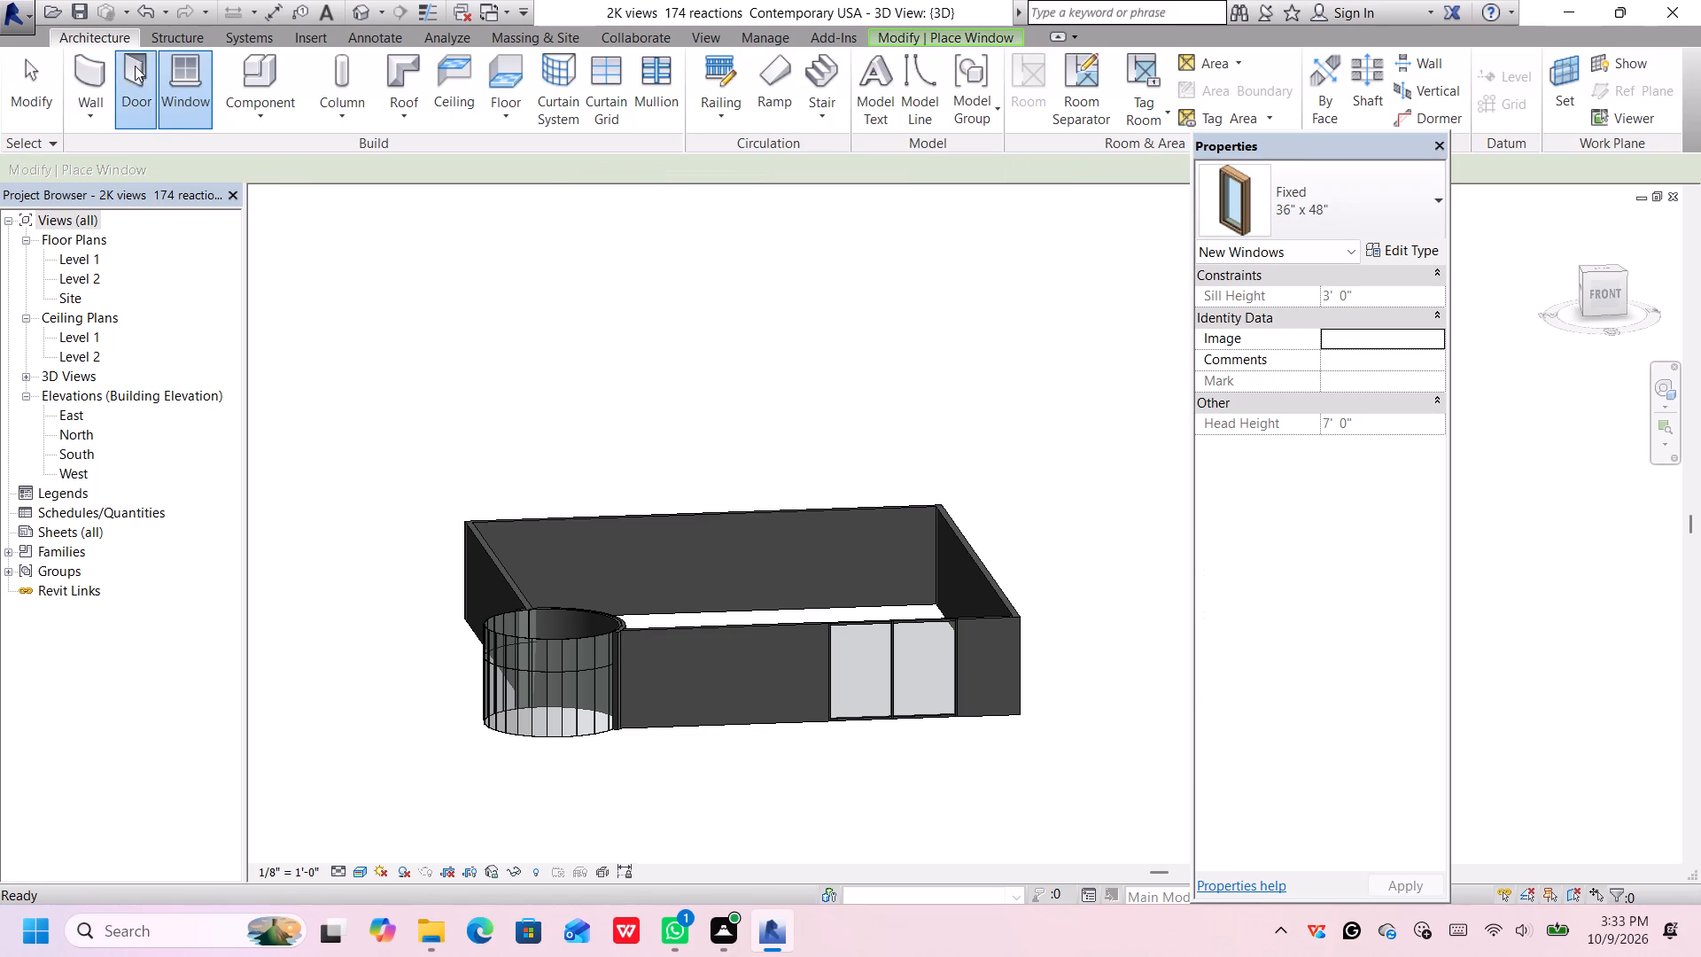
pyautogui.click(1249, 218)
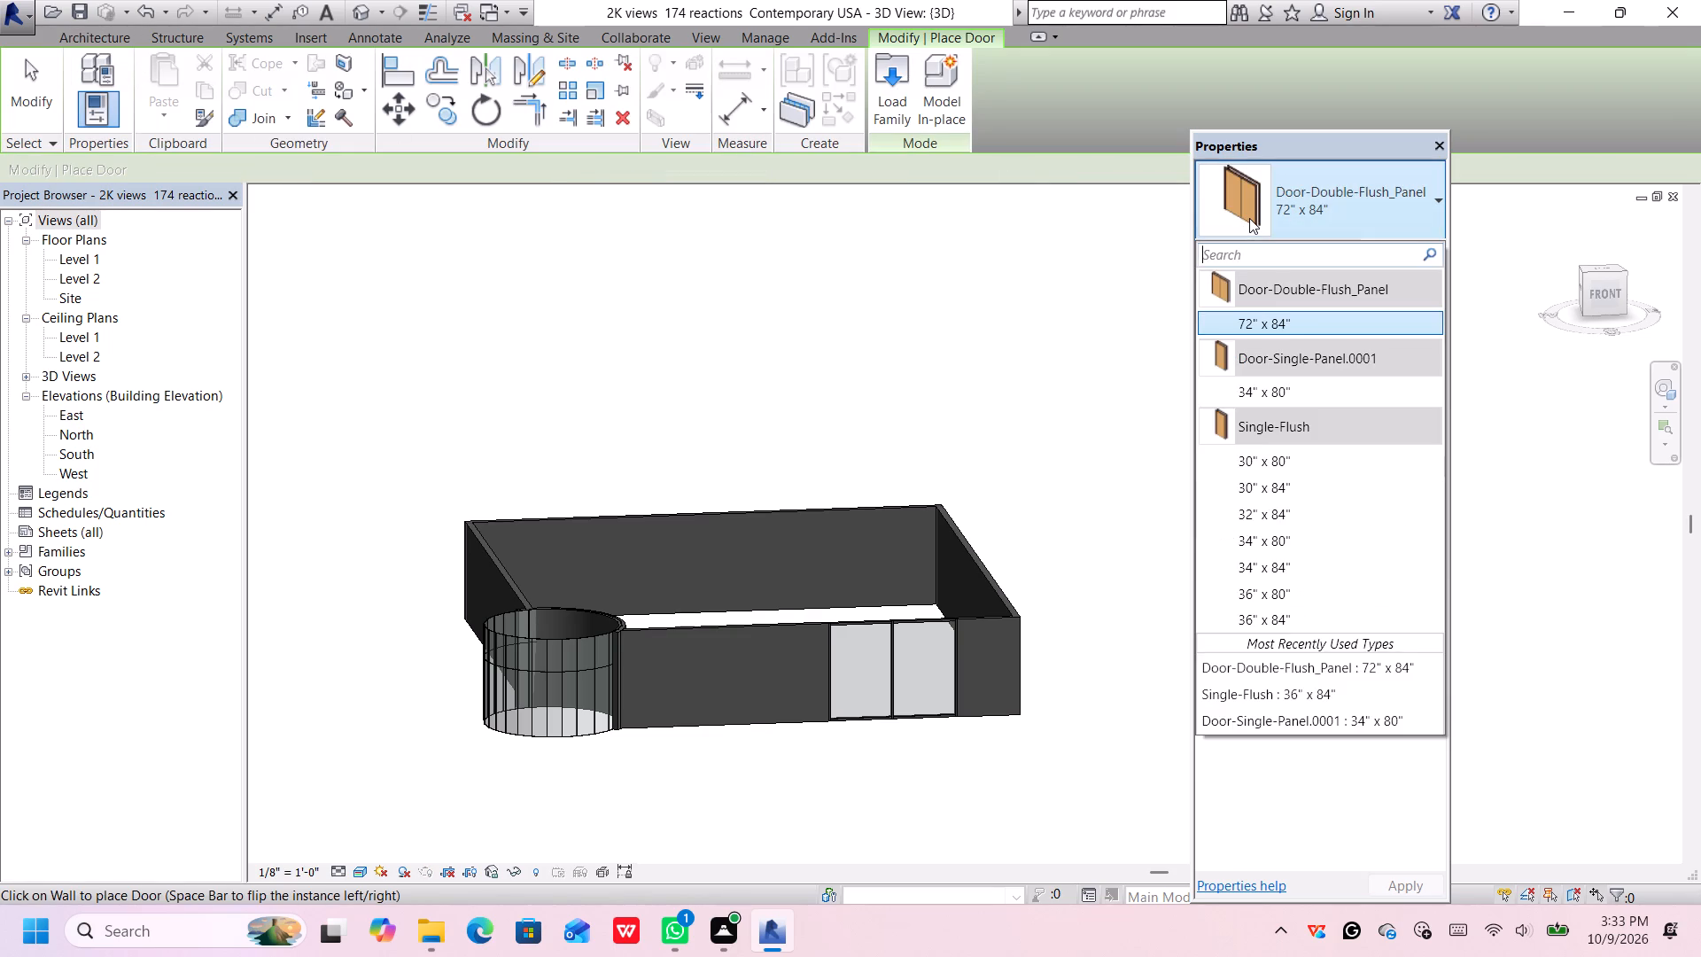
pyautogui.click(895, 88)
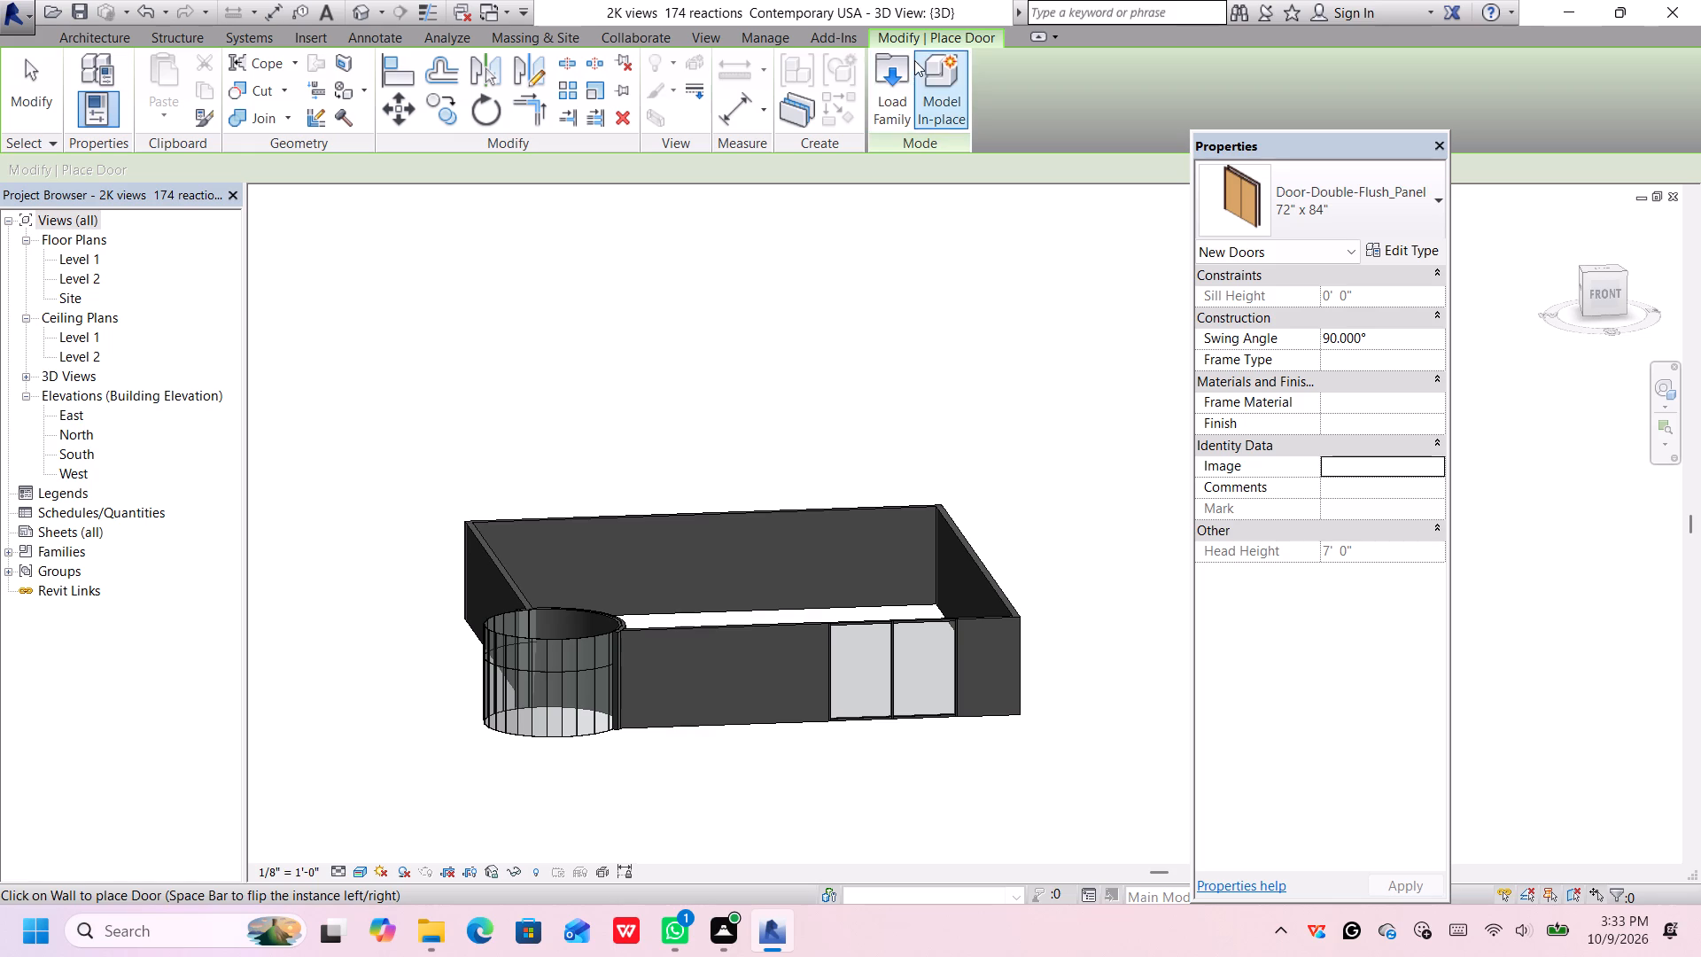
pyautogui.click(891, 68)
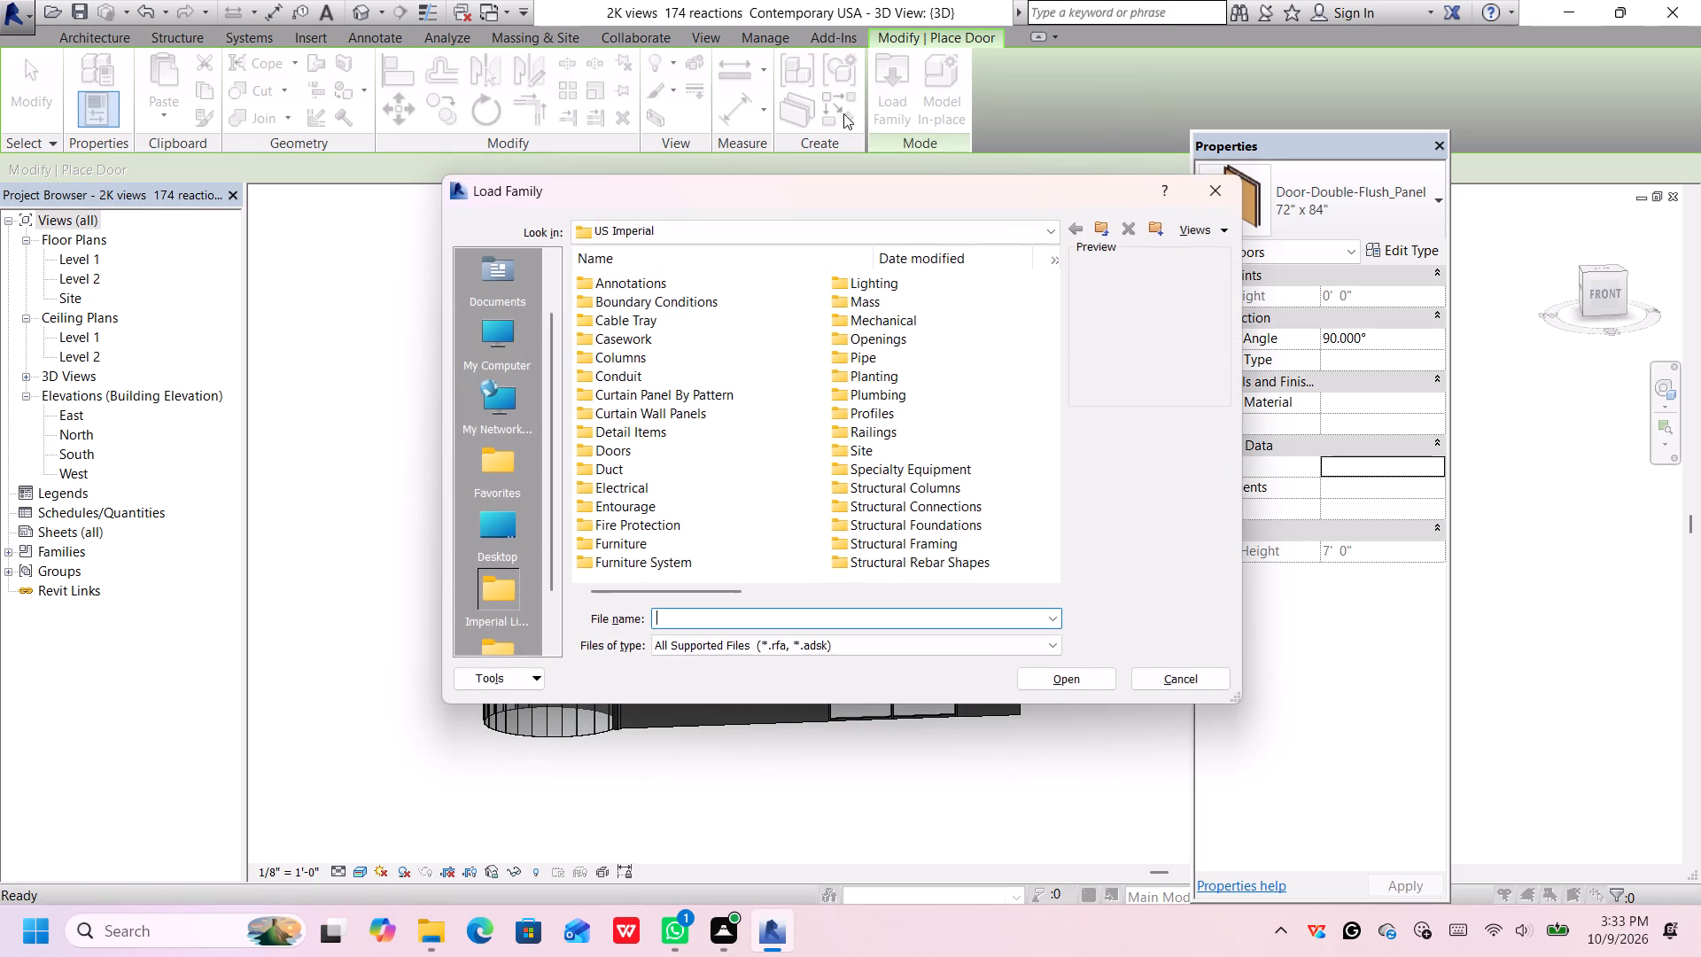
pyautogui.doubleClick(698, 455)
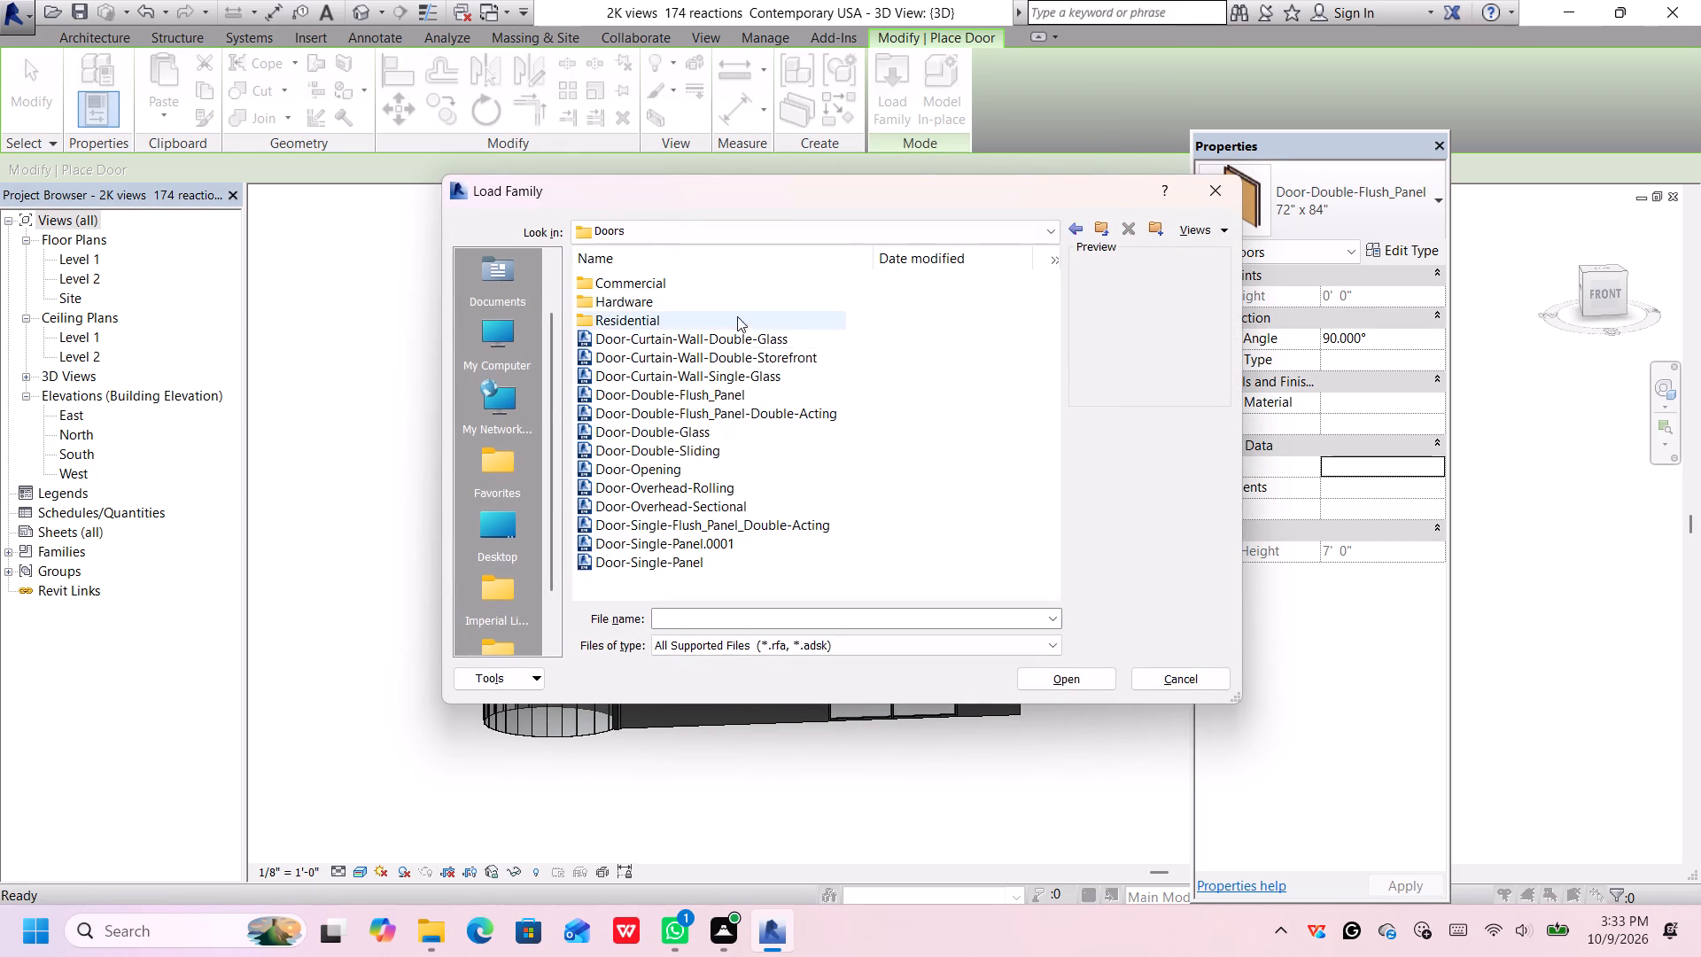
pyautogui.click(710, 433)
pyautogui.click(714, 416)
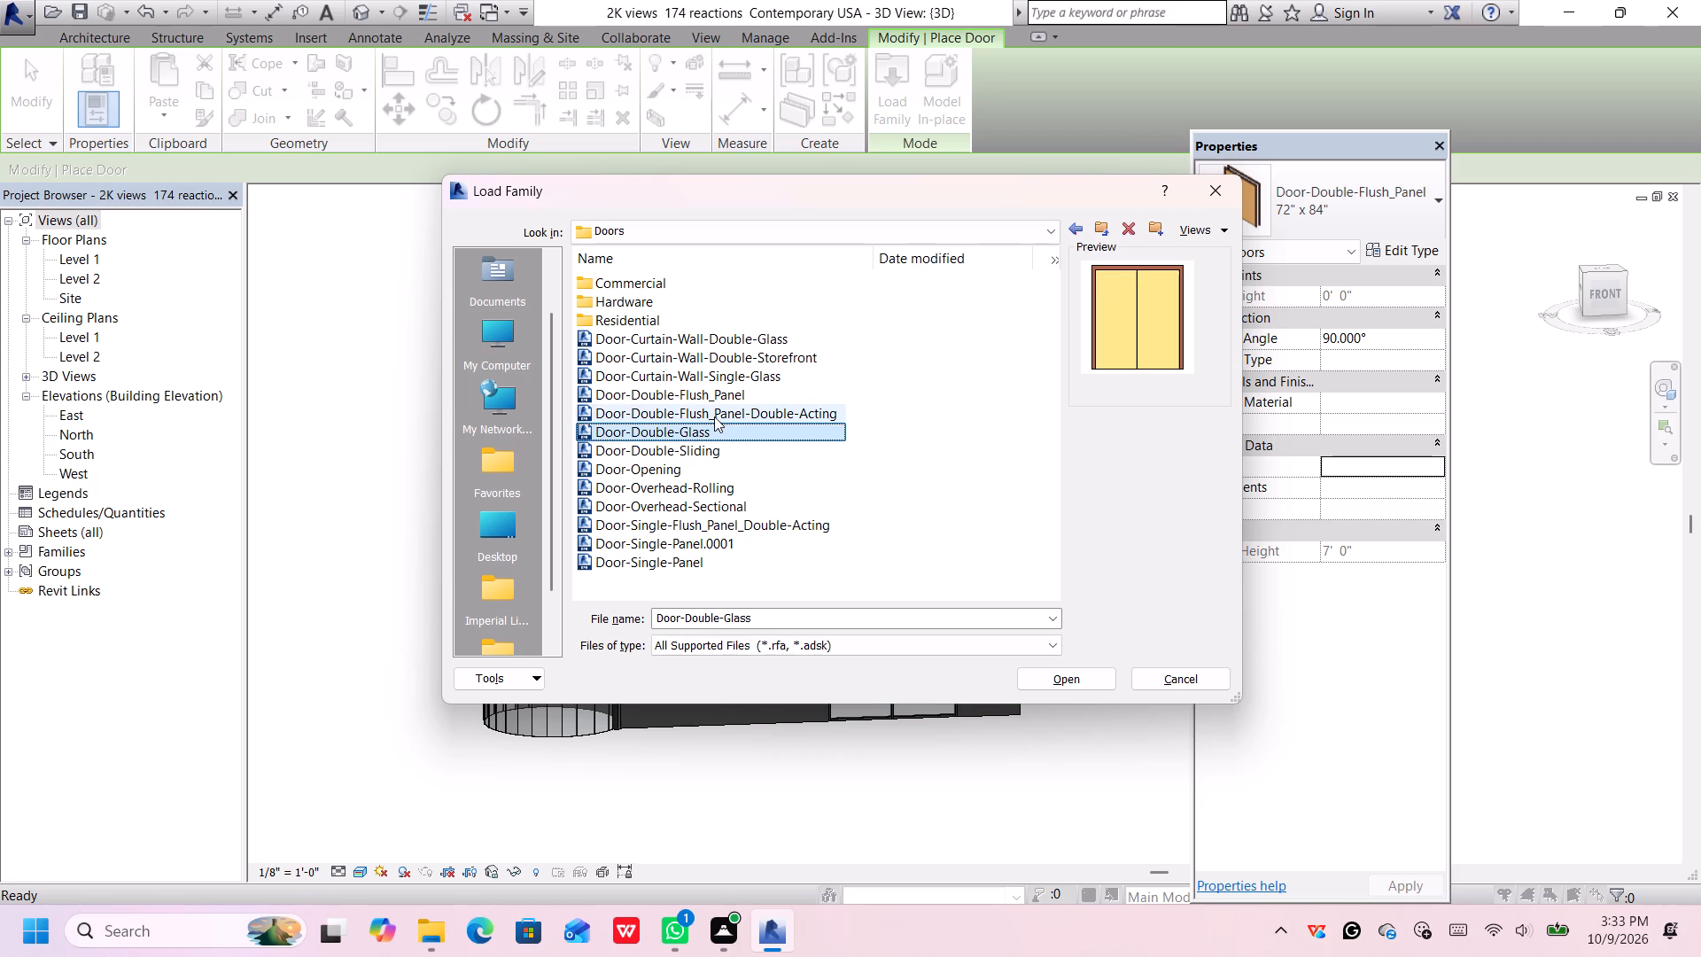
pyautogui.click(716, 405)
pyautogui.click(724, 389)
pyautogui.click(725, 376)
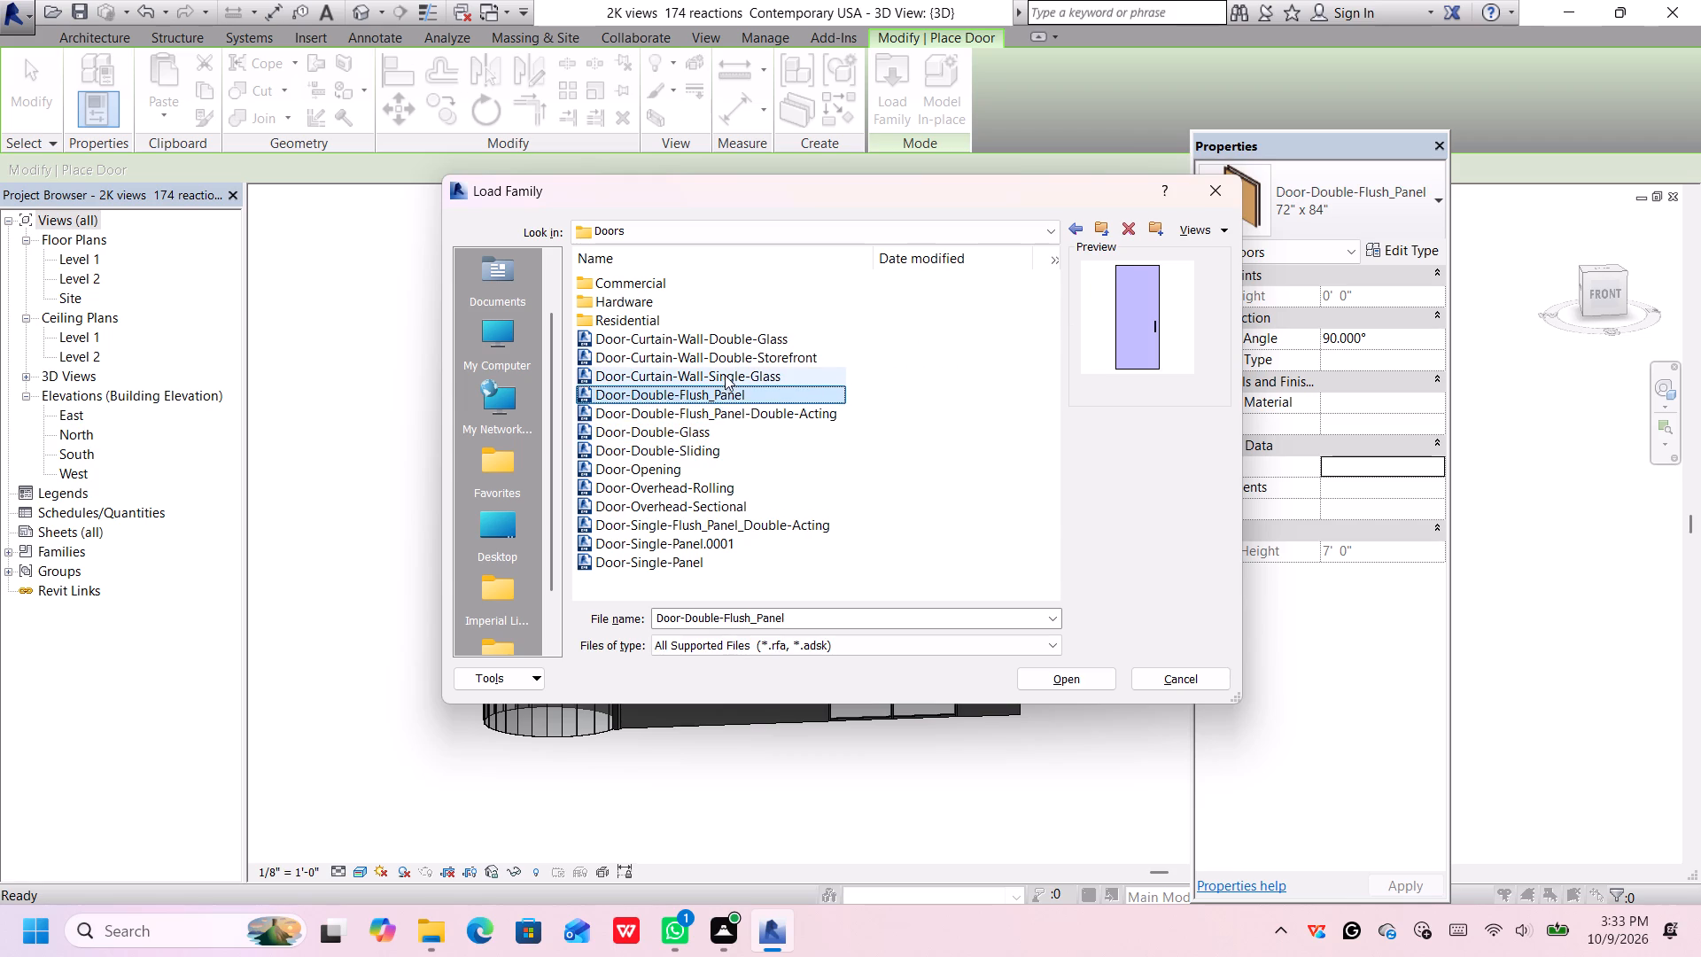
pyautogui.click(727, 360)
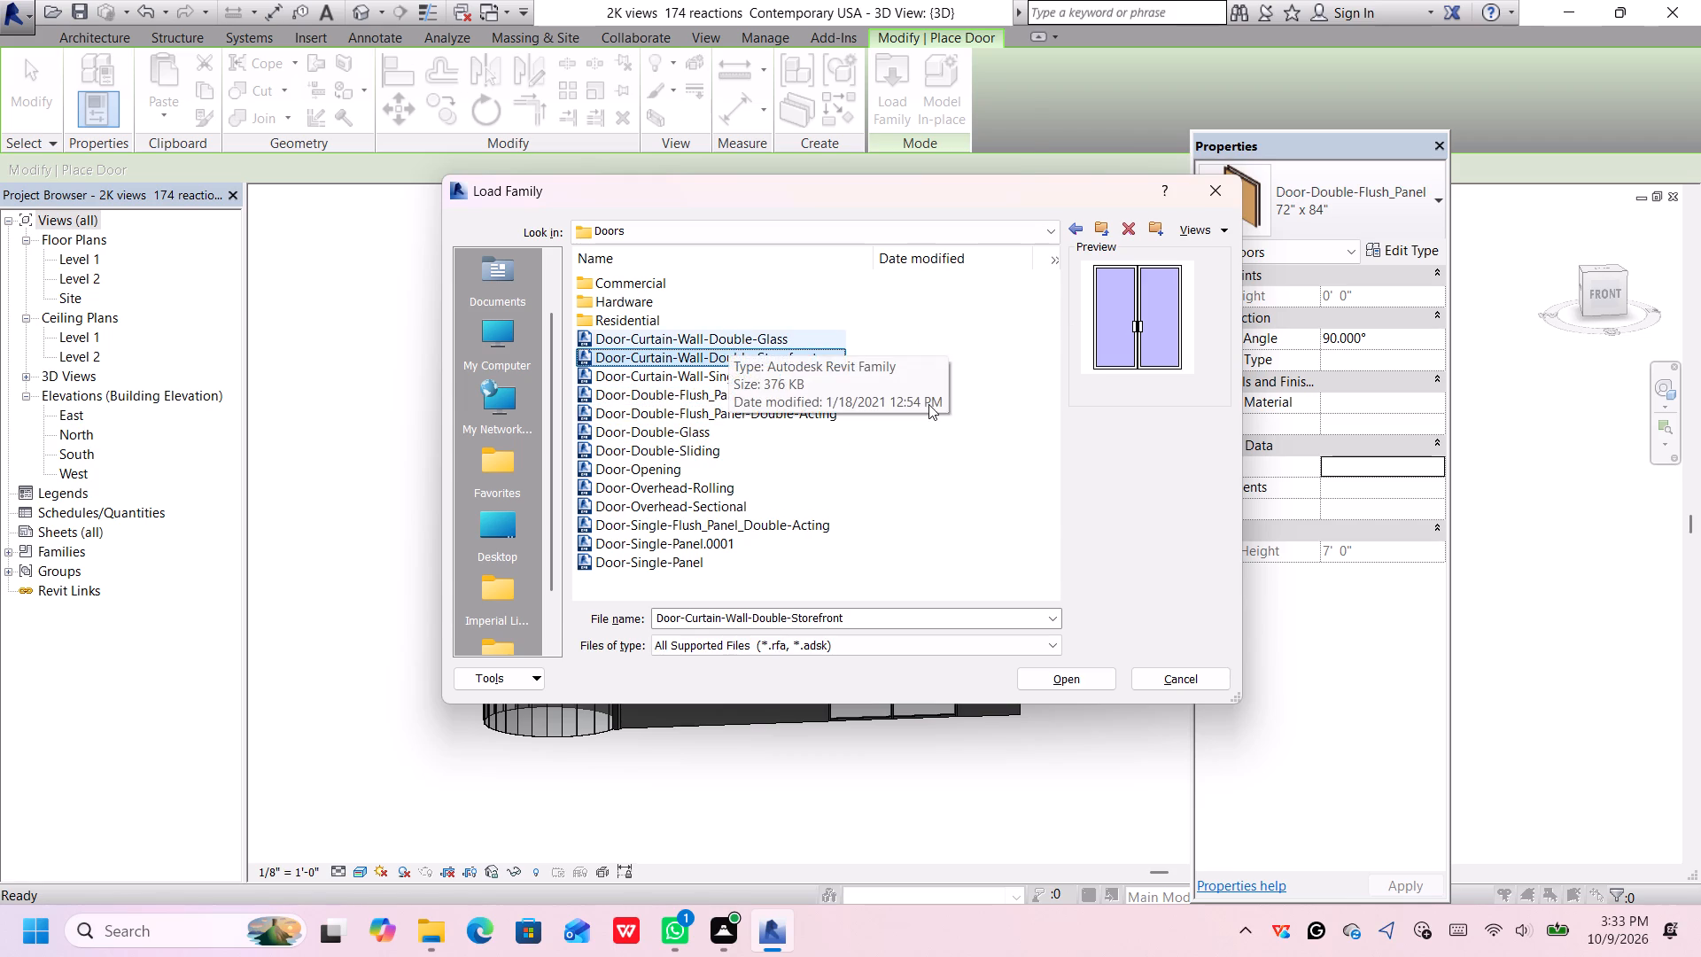
pyautogui.click(1053, 678)
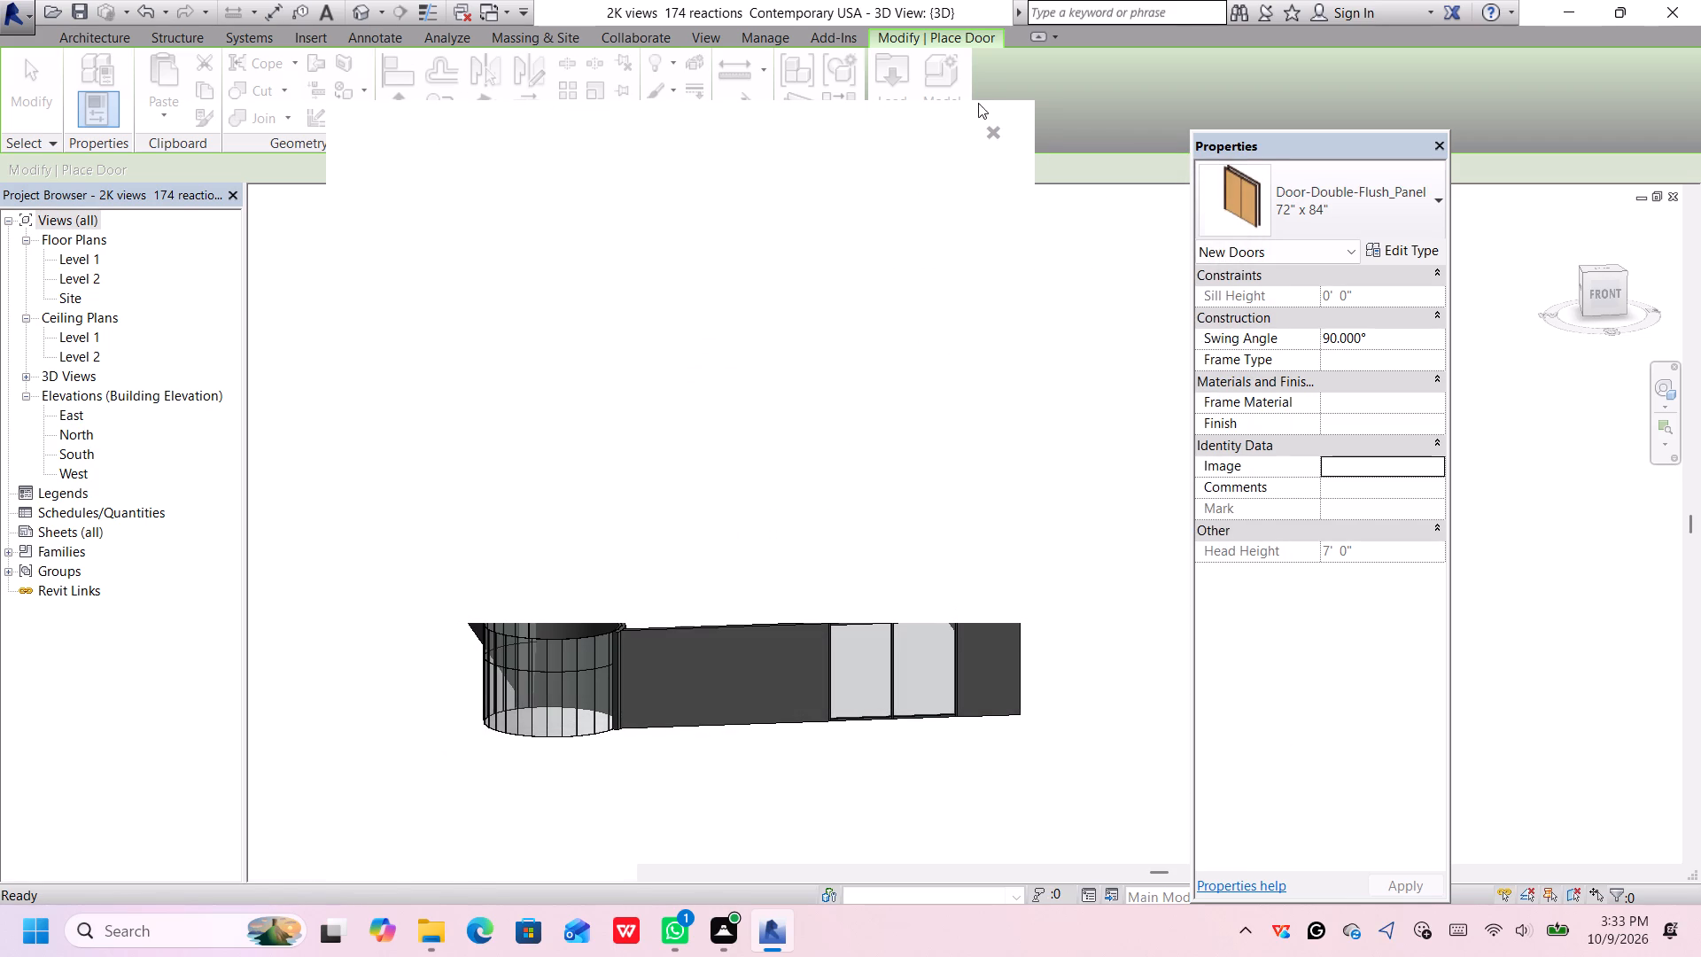
pyautogui.click(992, 128)
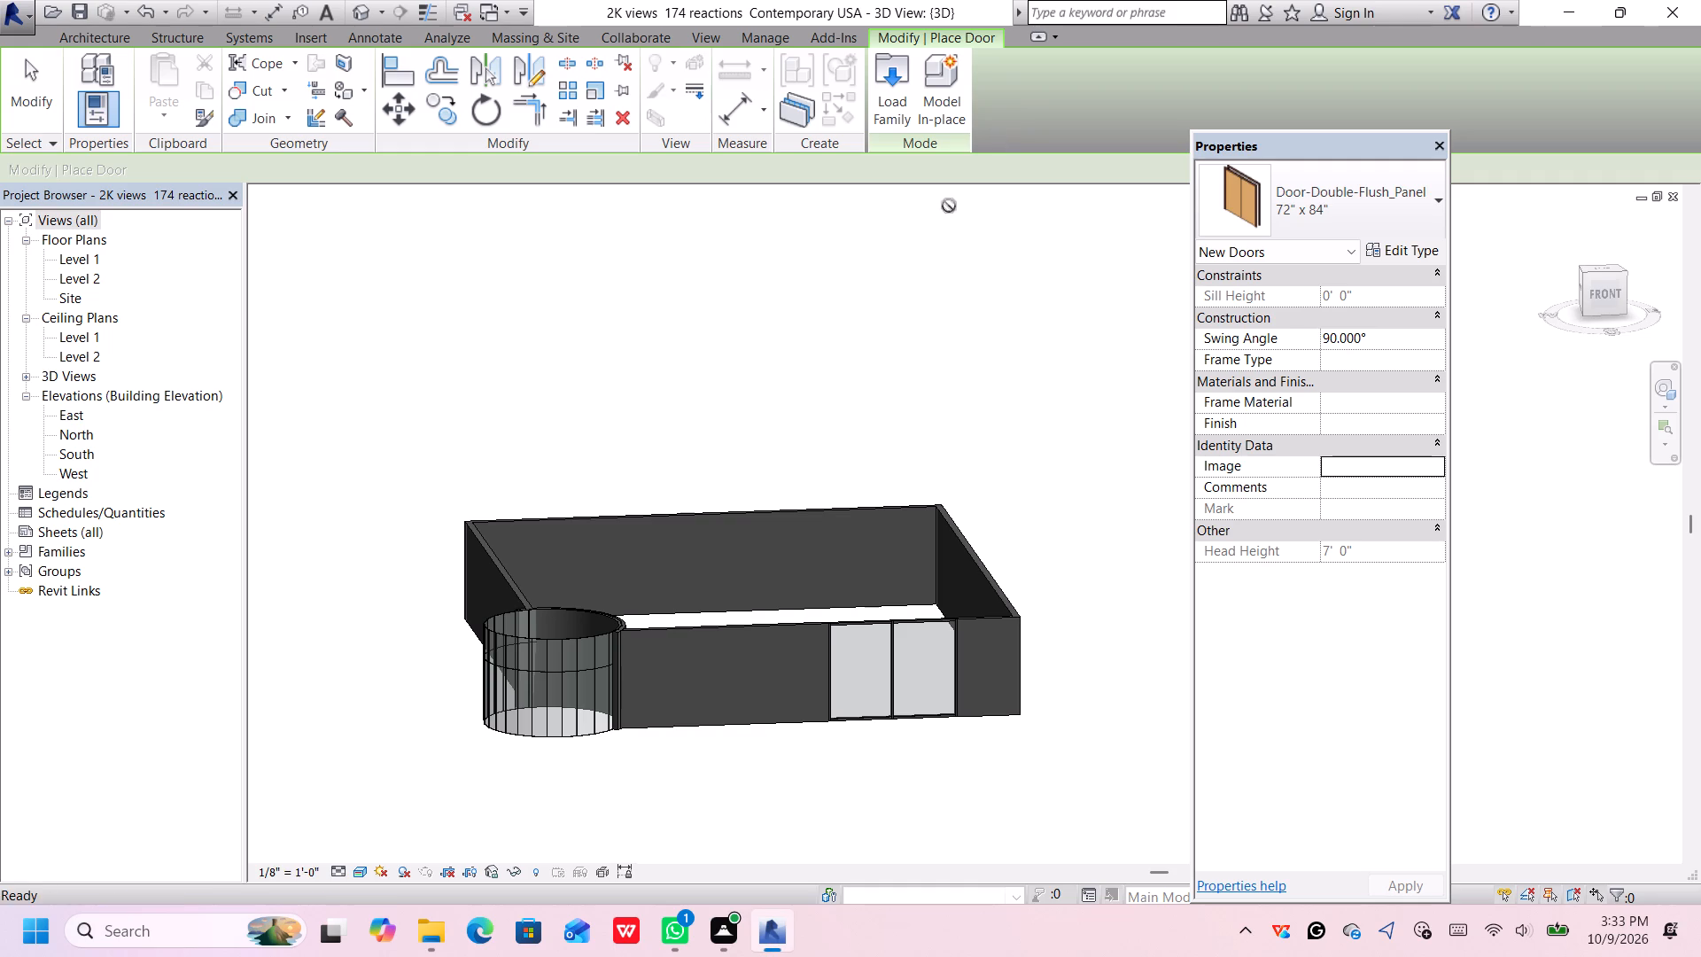
# Place a Door-Double-Flush_Panel 72" x 84" door in the front wall between the cylinder and the Storefront, 9' 6" from the Storefront.
pyautogui.scroll(1, 738, 674)
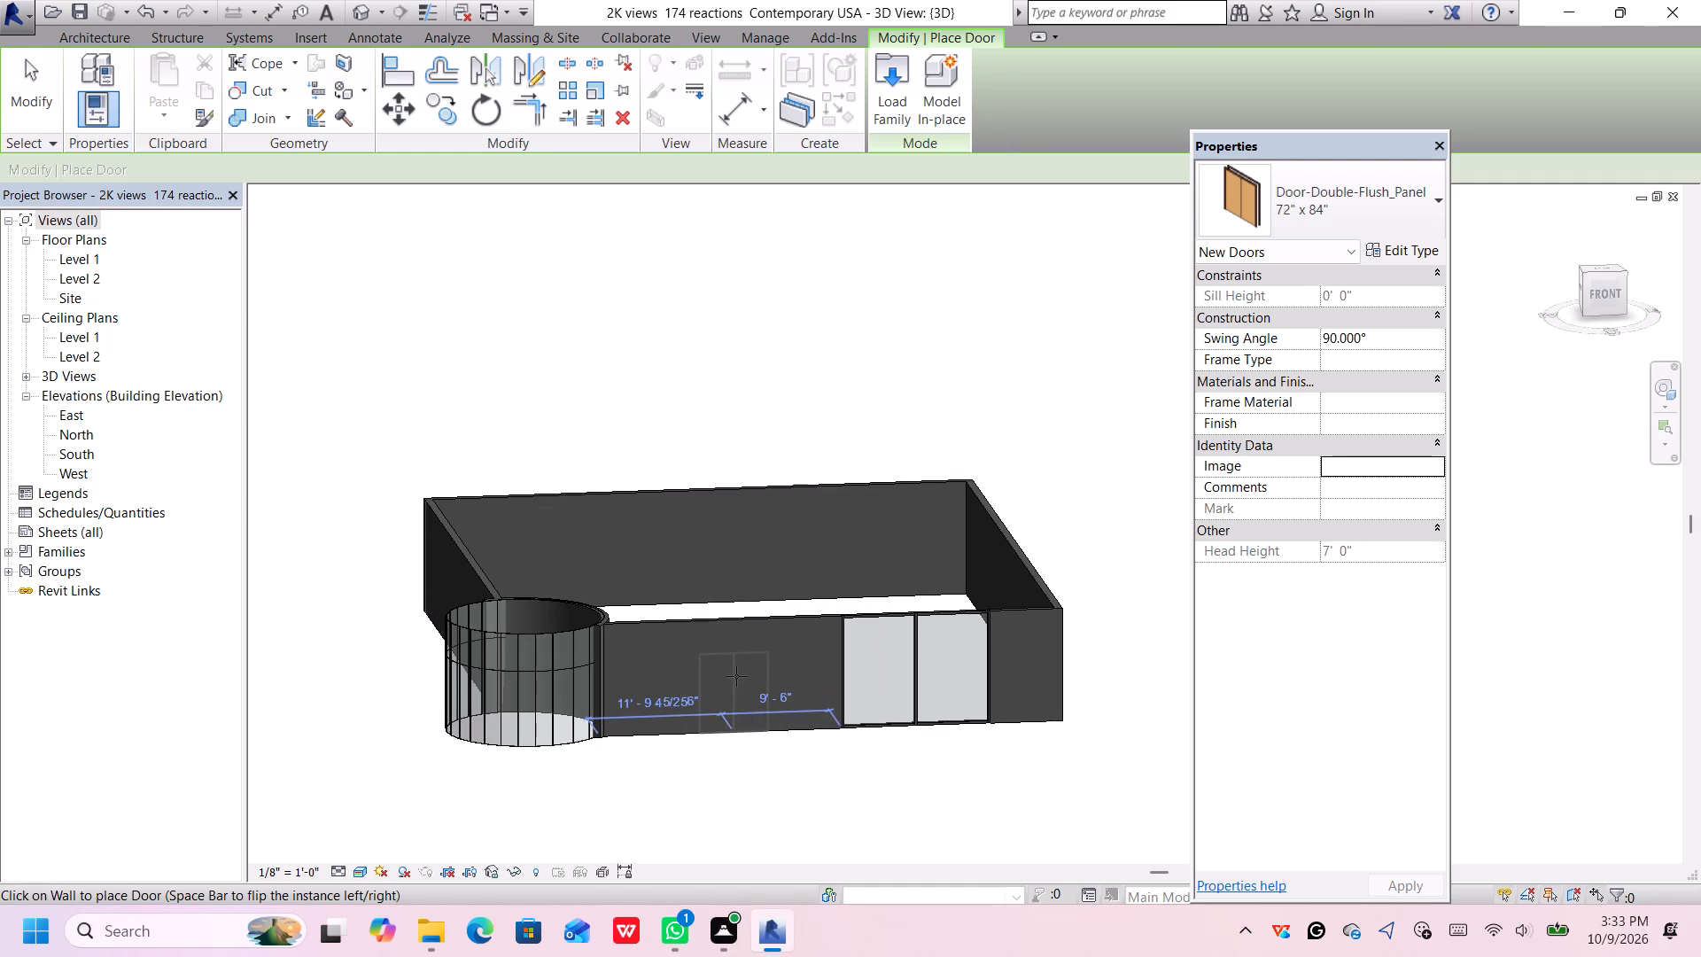
pyautogui.click(732, 676)
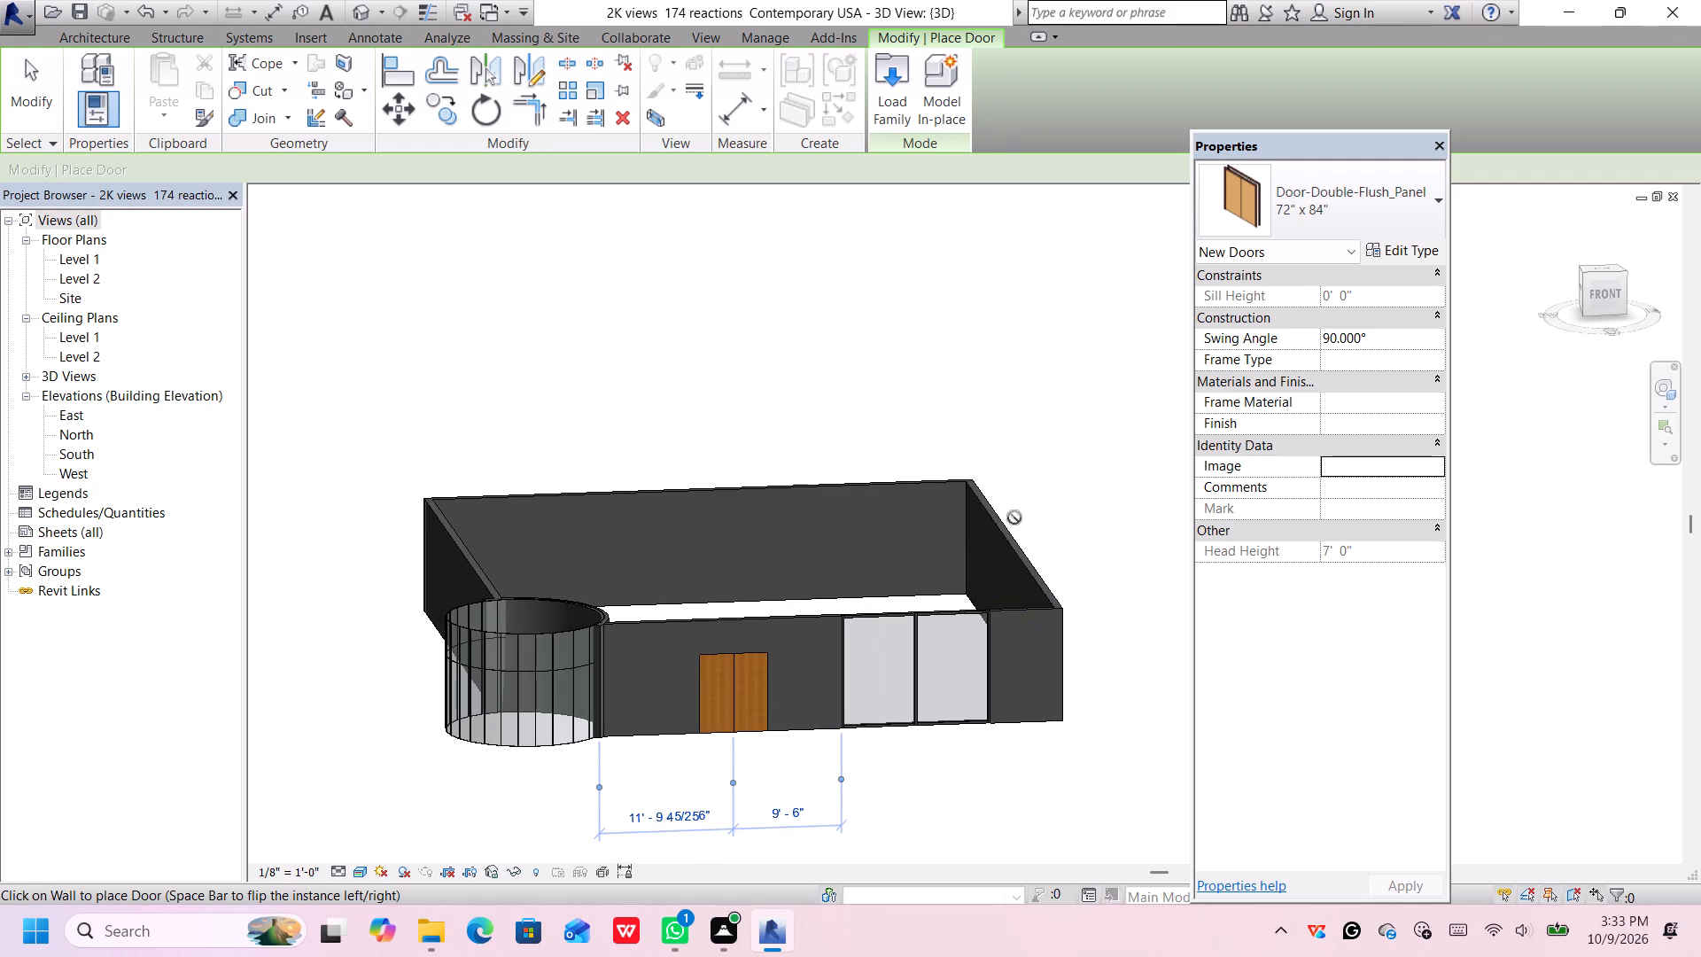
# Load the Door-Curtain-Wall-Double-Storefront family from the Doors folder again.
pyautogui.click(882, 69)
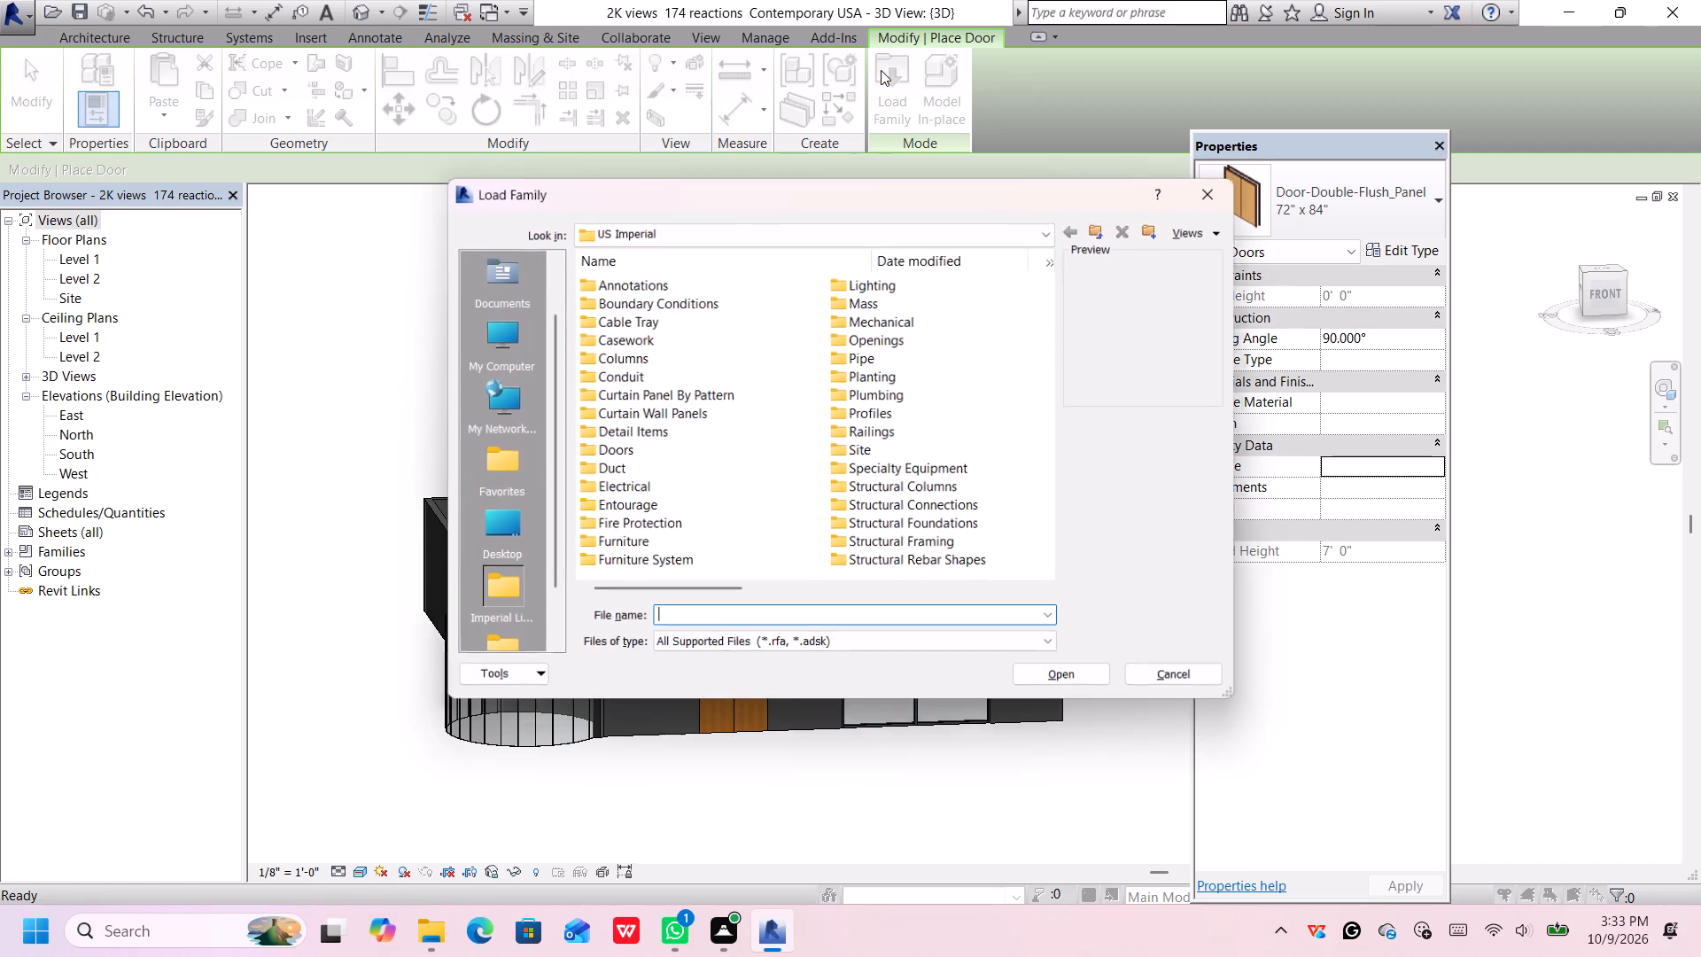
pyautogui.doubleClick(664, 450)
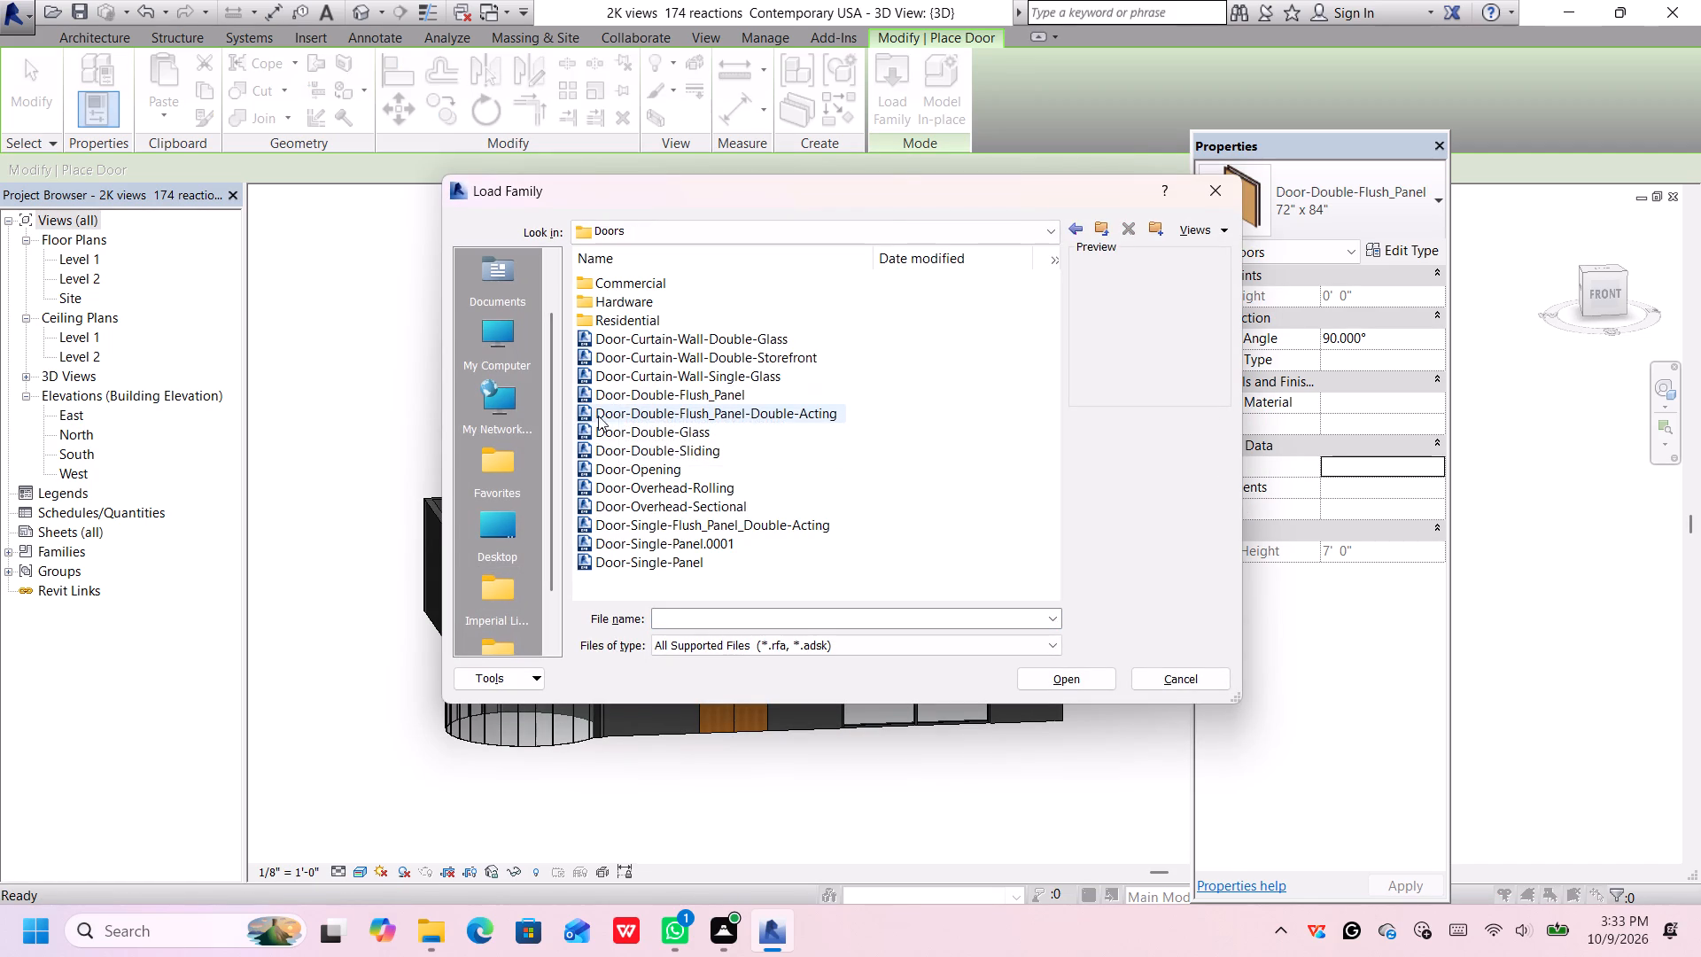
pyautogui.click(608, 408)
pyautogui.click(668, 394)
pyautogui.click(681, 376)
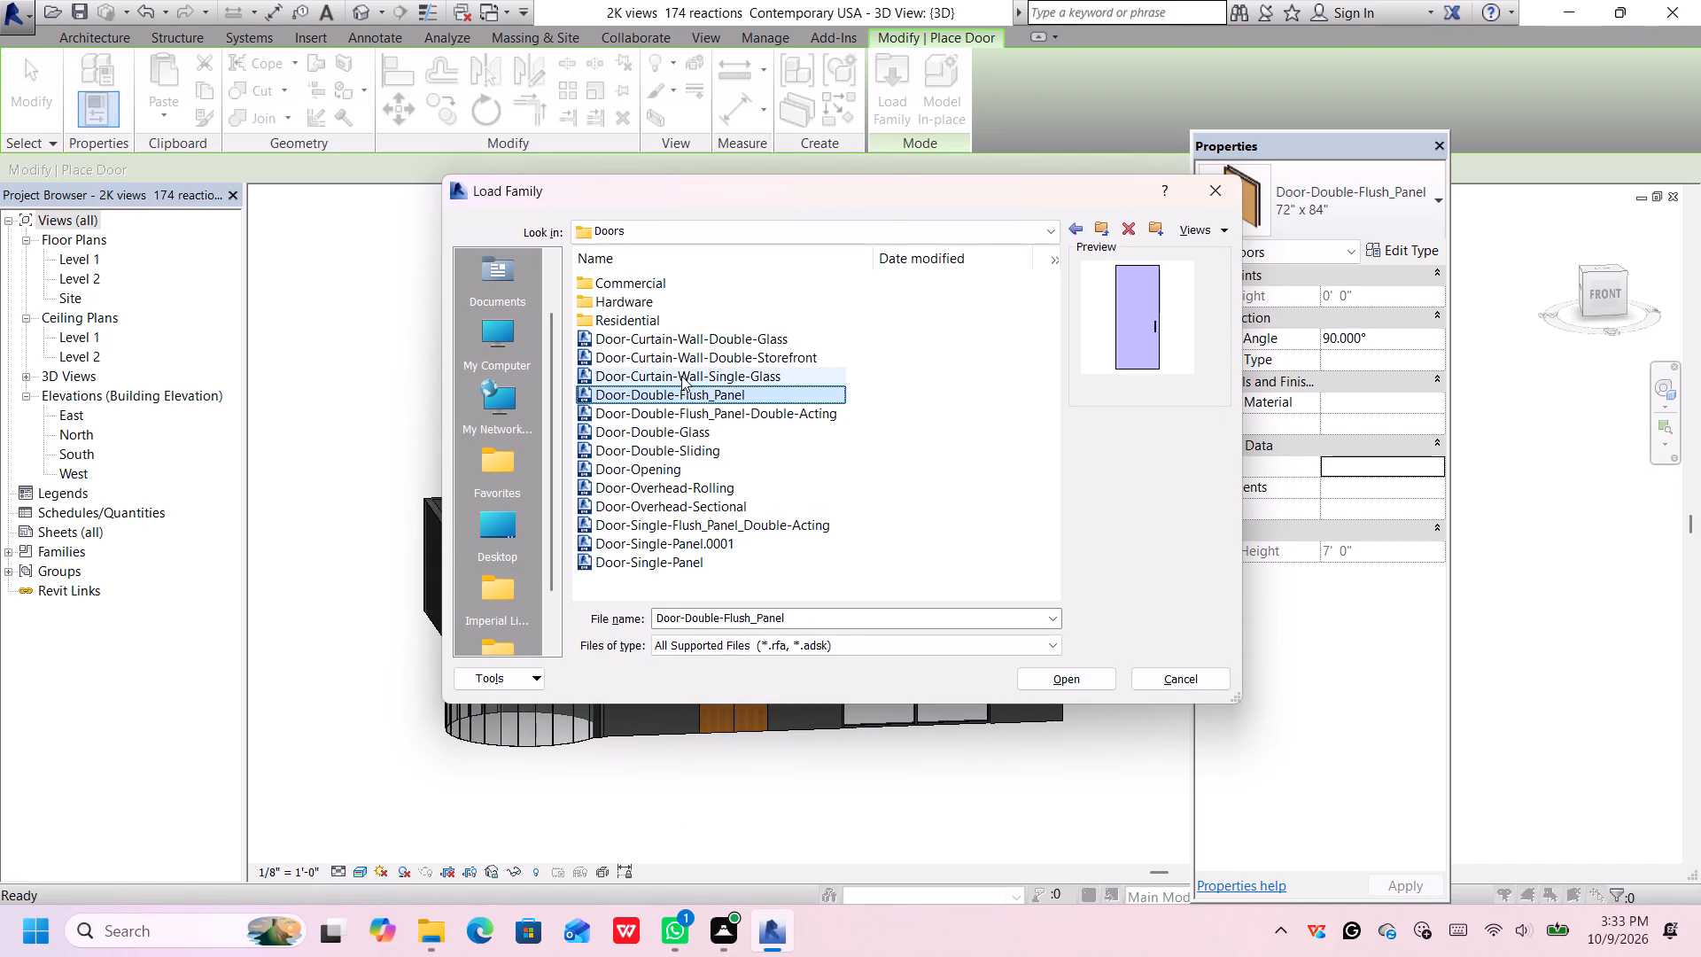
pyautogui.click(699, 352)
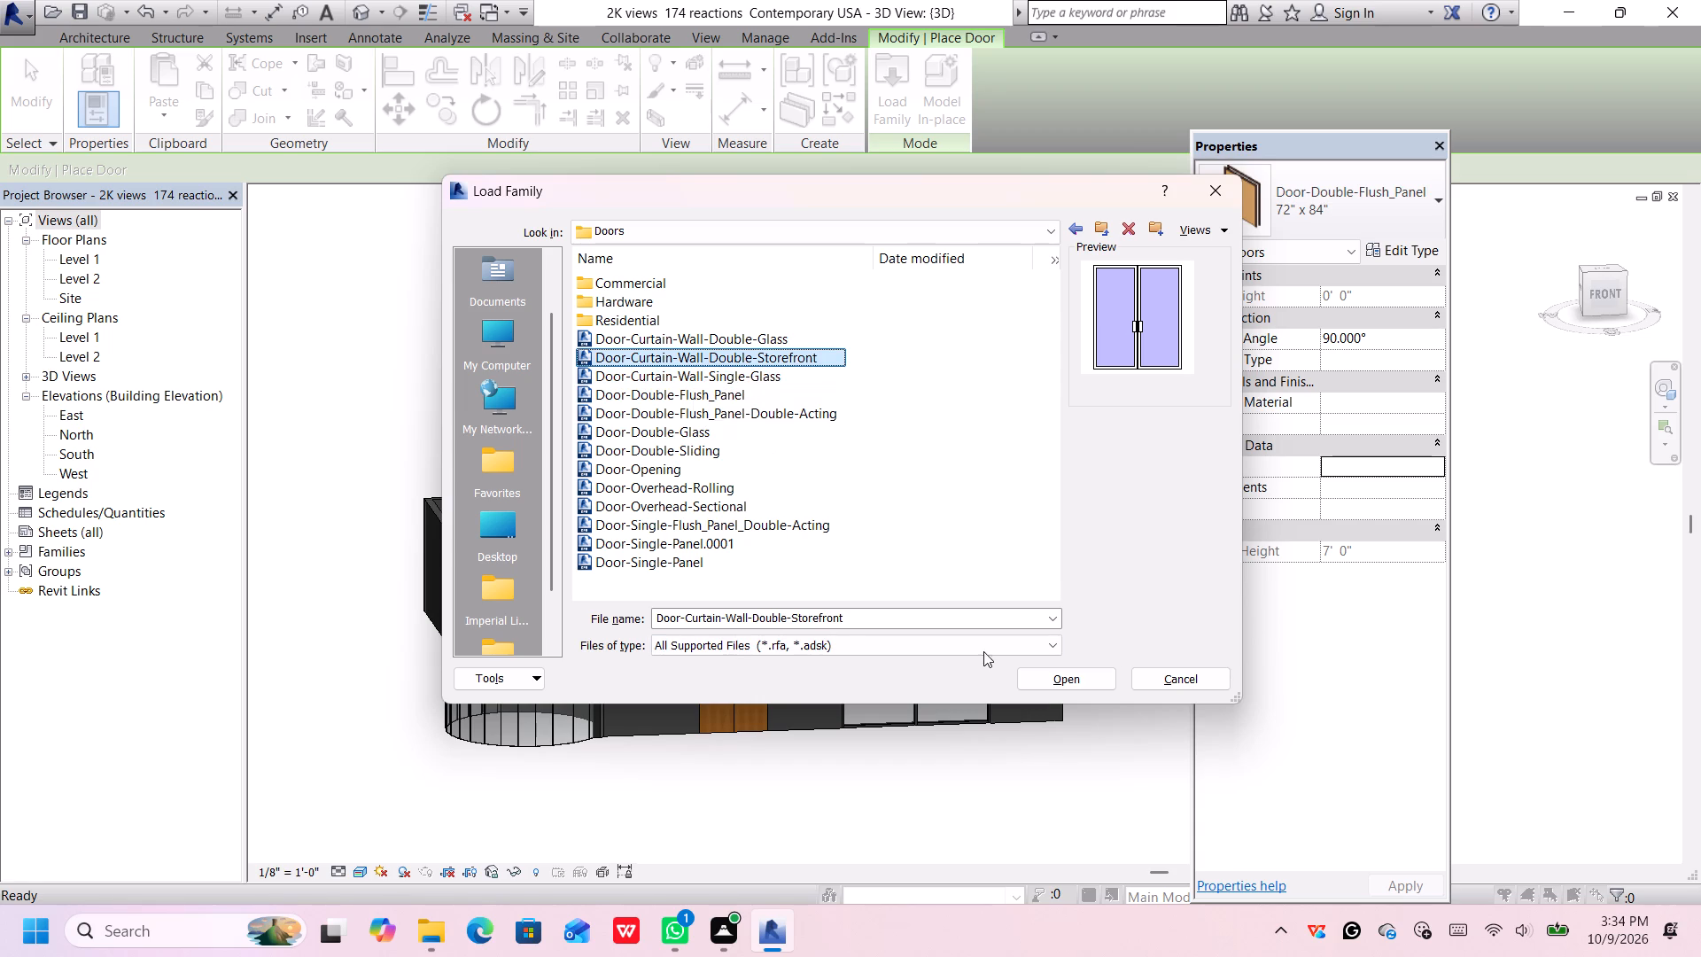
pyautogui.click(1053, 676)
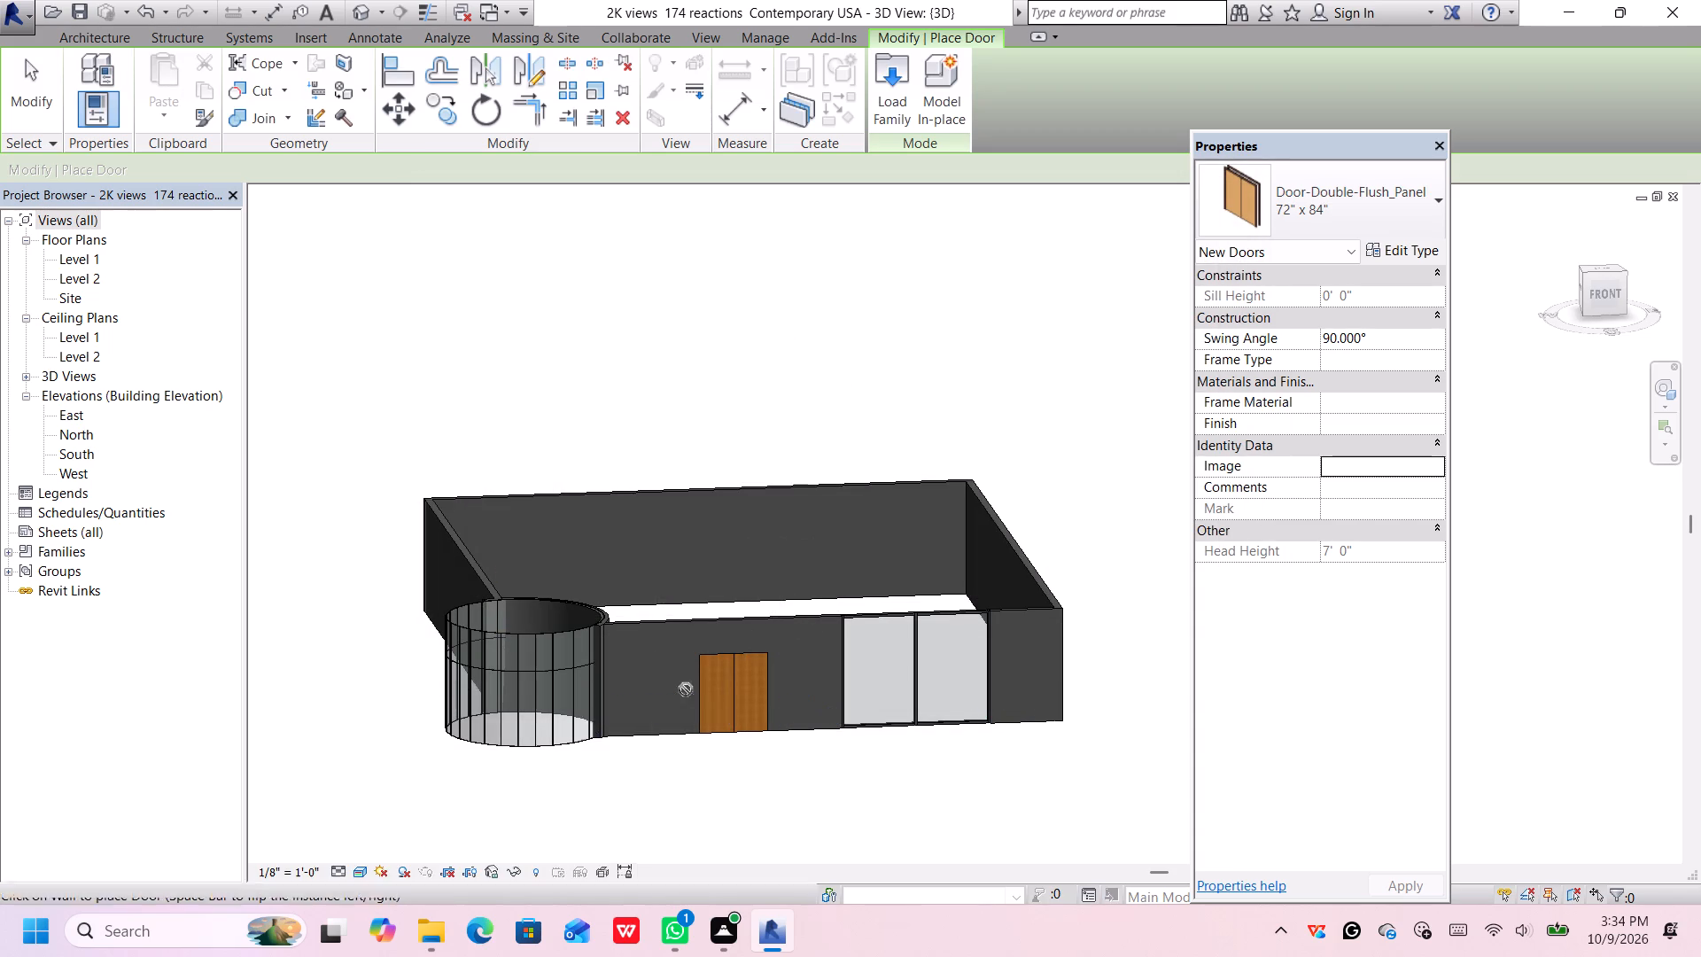
# Place a second Door-Double-Flush_Panel 72" x 84" door between the cylinder and the first double door, about 4' 6" from the cylinder.
pyautogui.click(655, 733)
pyautogui.scroll(7, 674, 720)
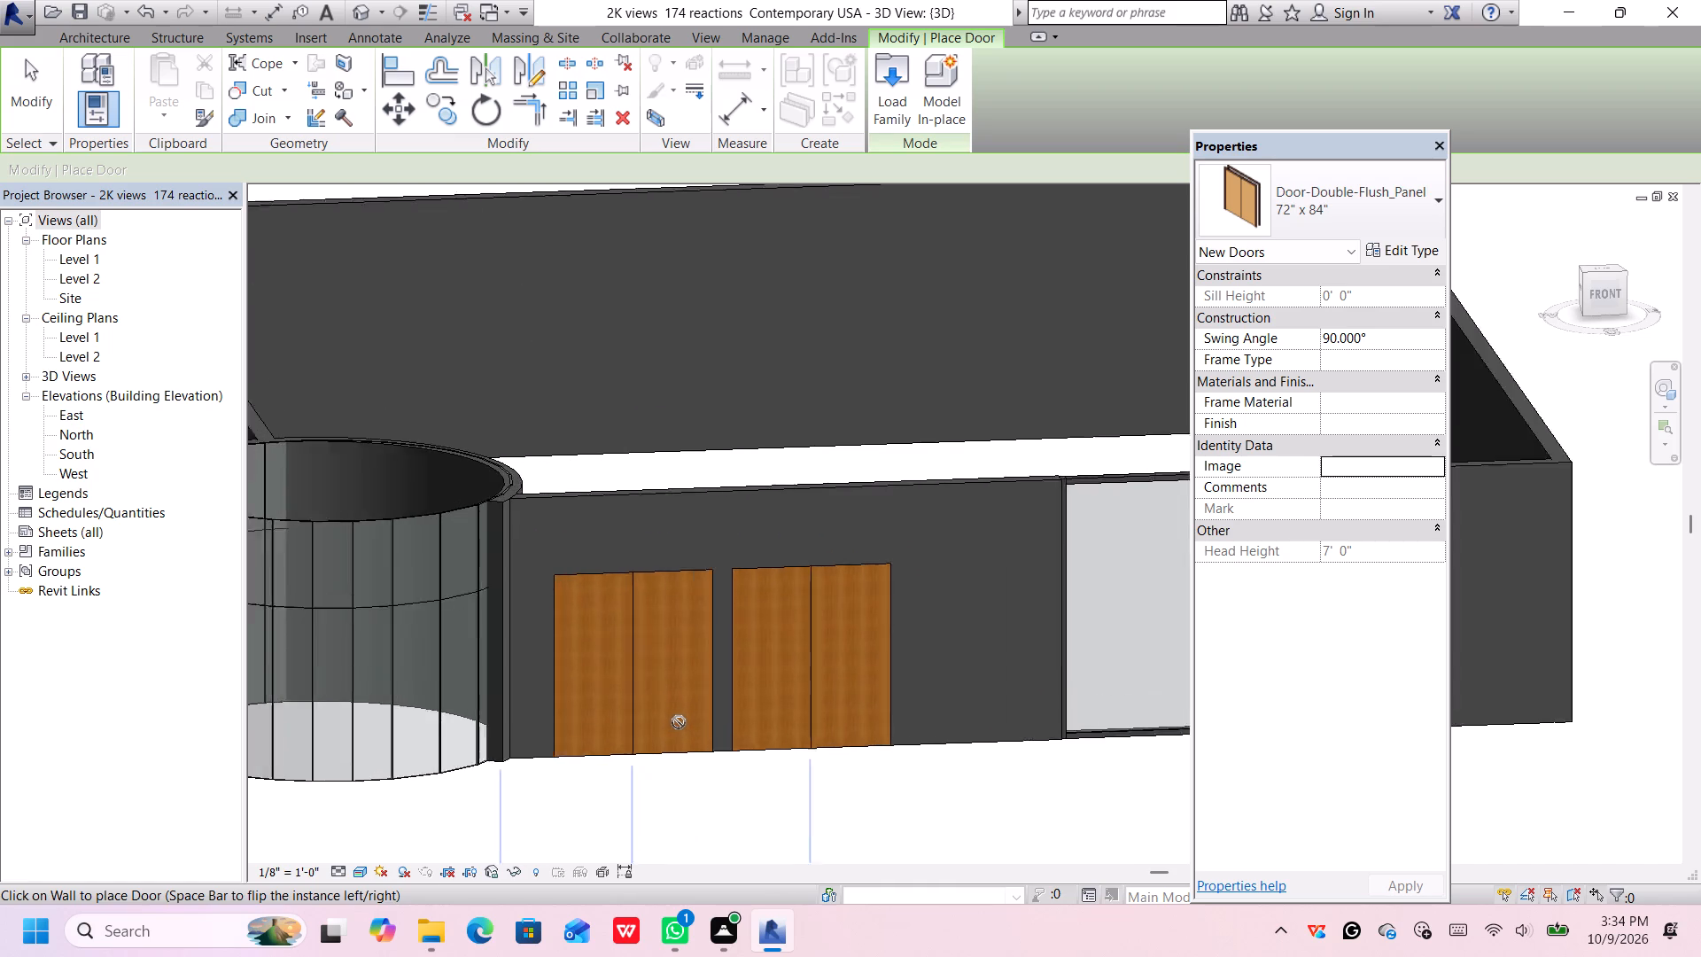
pyautogui.scroll(4, 680, 722)
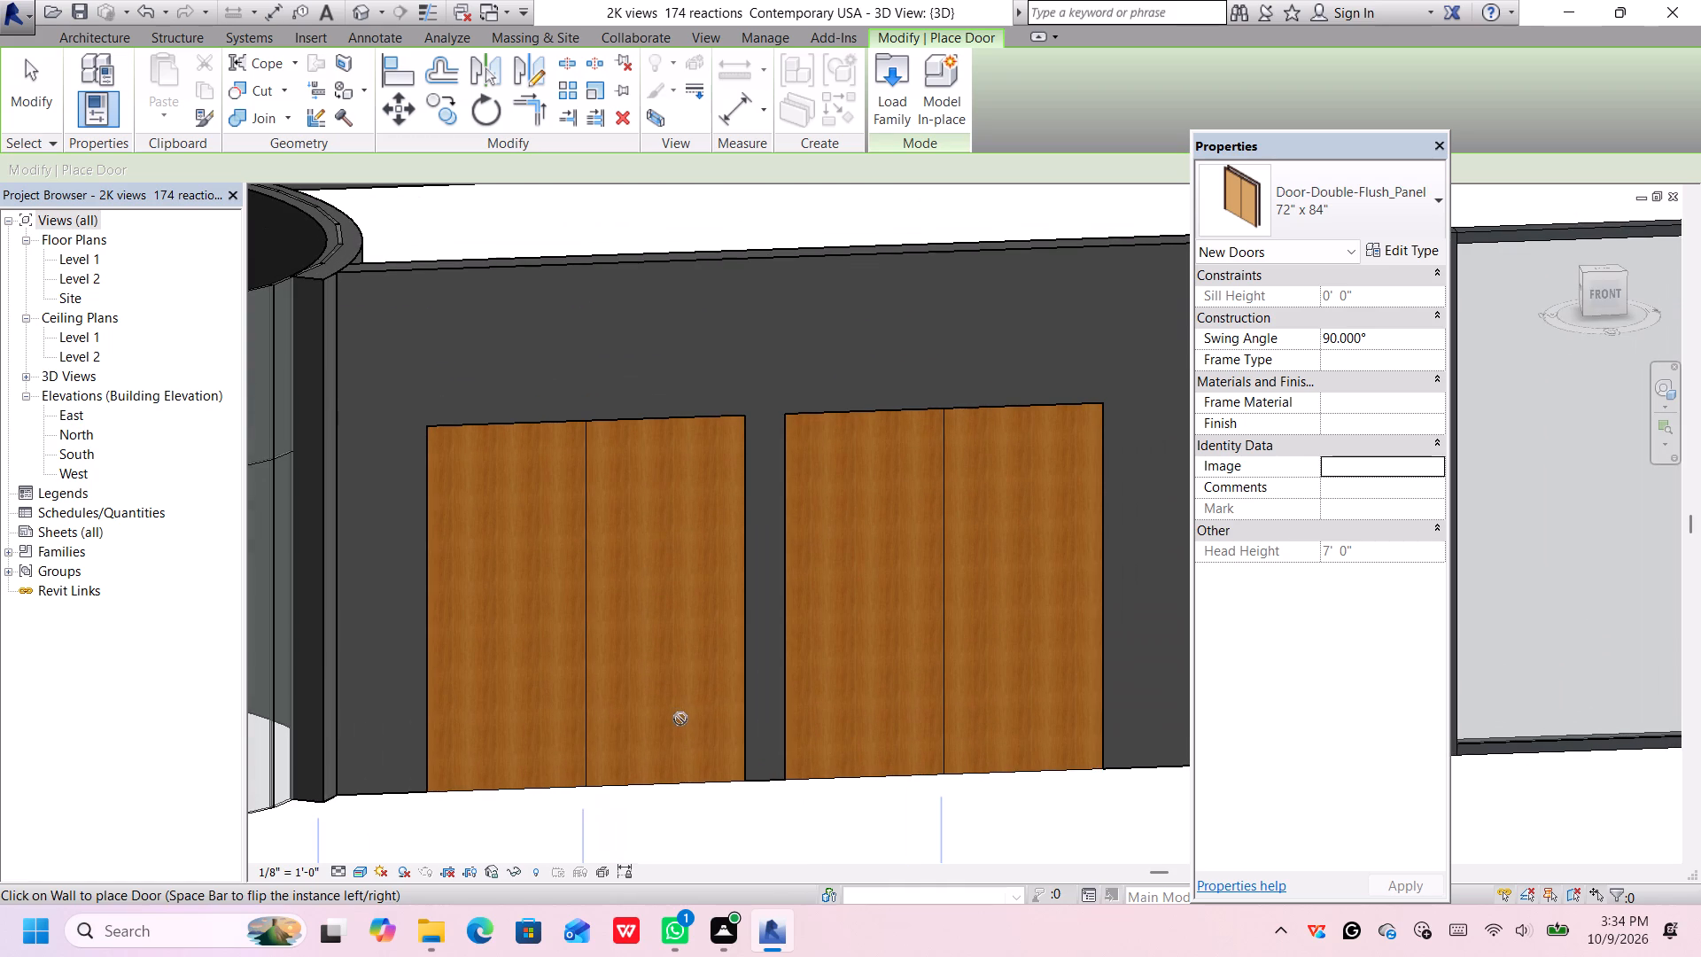
pyautogui.press('Escape')
pyautogui.press('Escape')
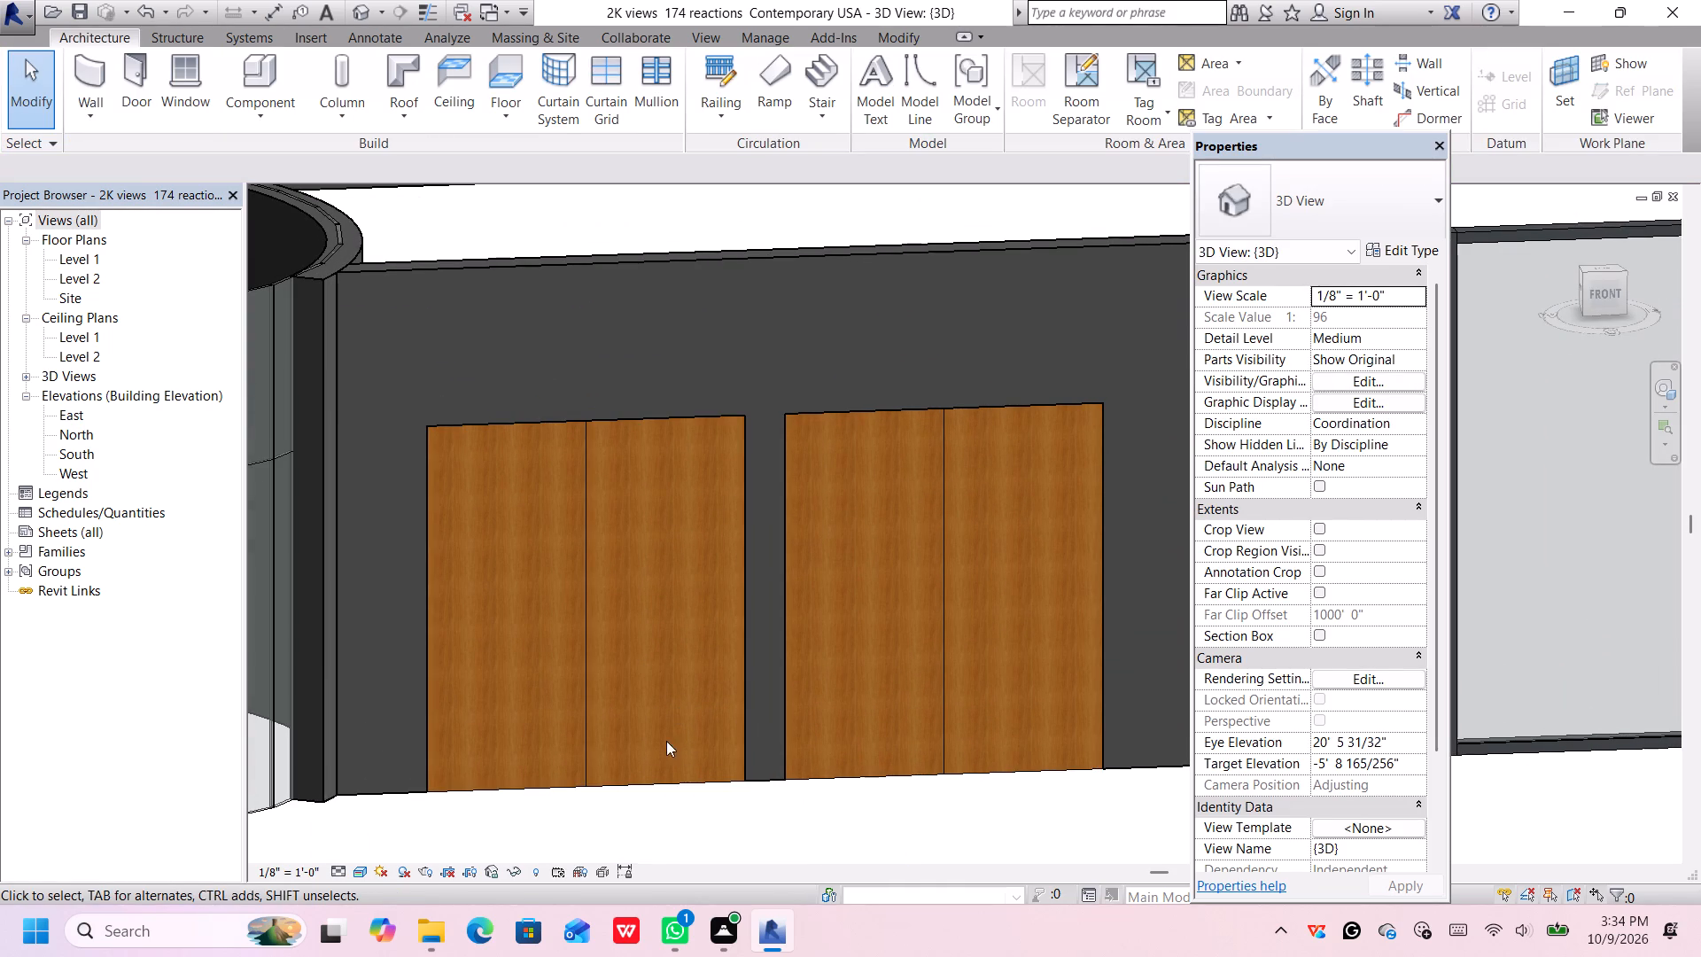
# Delete both Door-Double-Flush_Panel doors from the front wall between the cylinder and the Storefront.
pyautogui.click(742, 568)
pyautogui.press('Delete')
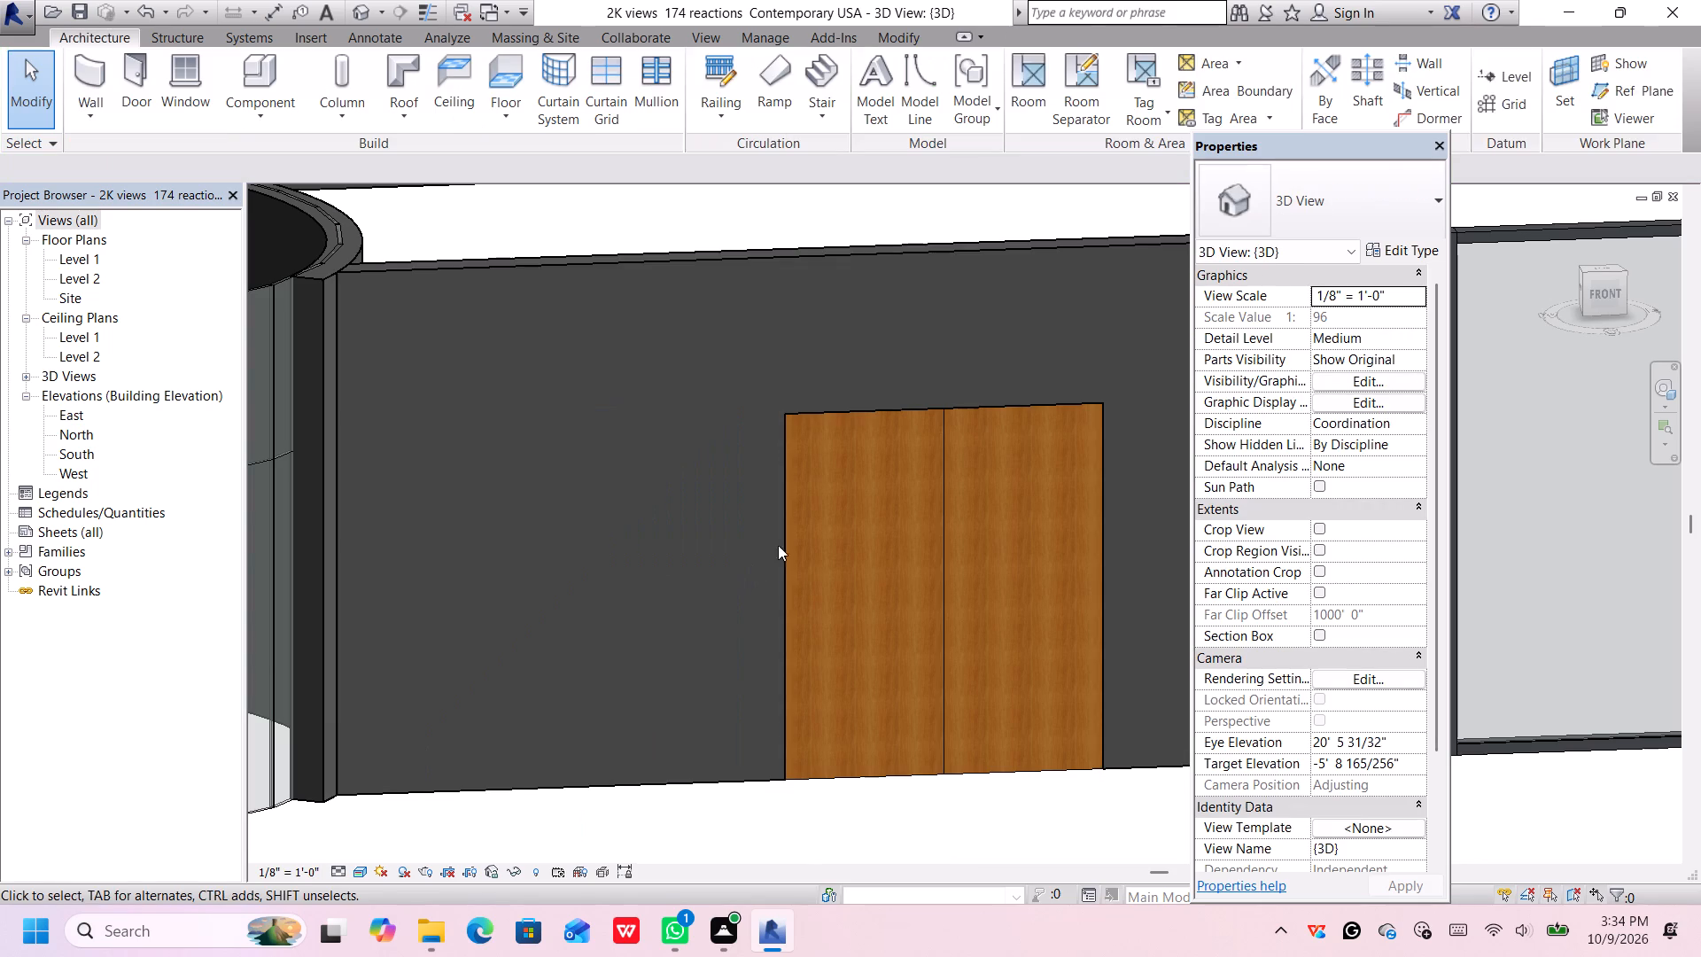
pyautogui.click(810, 529)
pyautogui.click(795, 533)
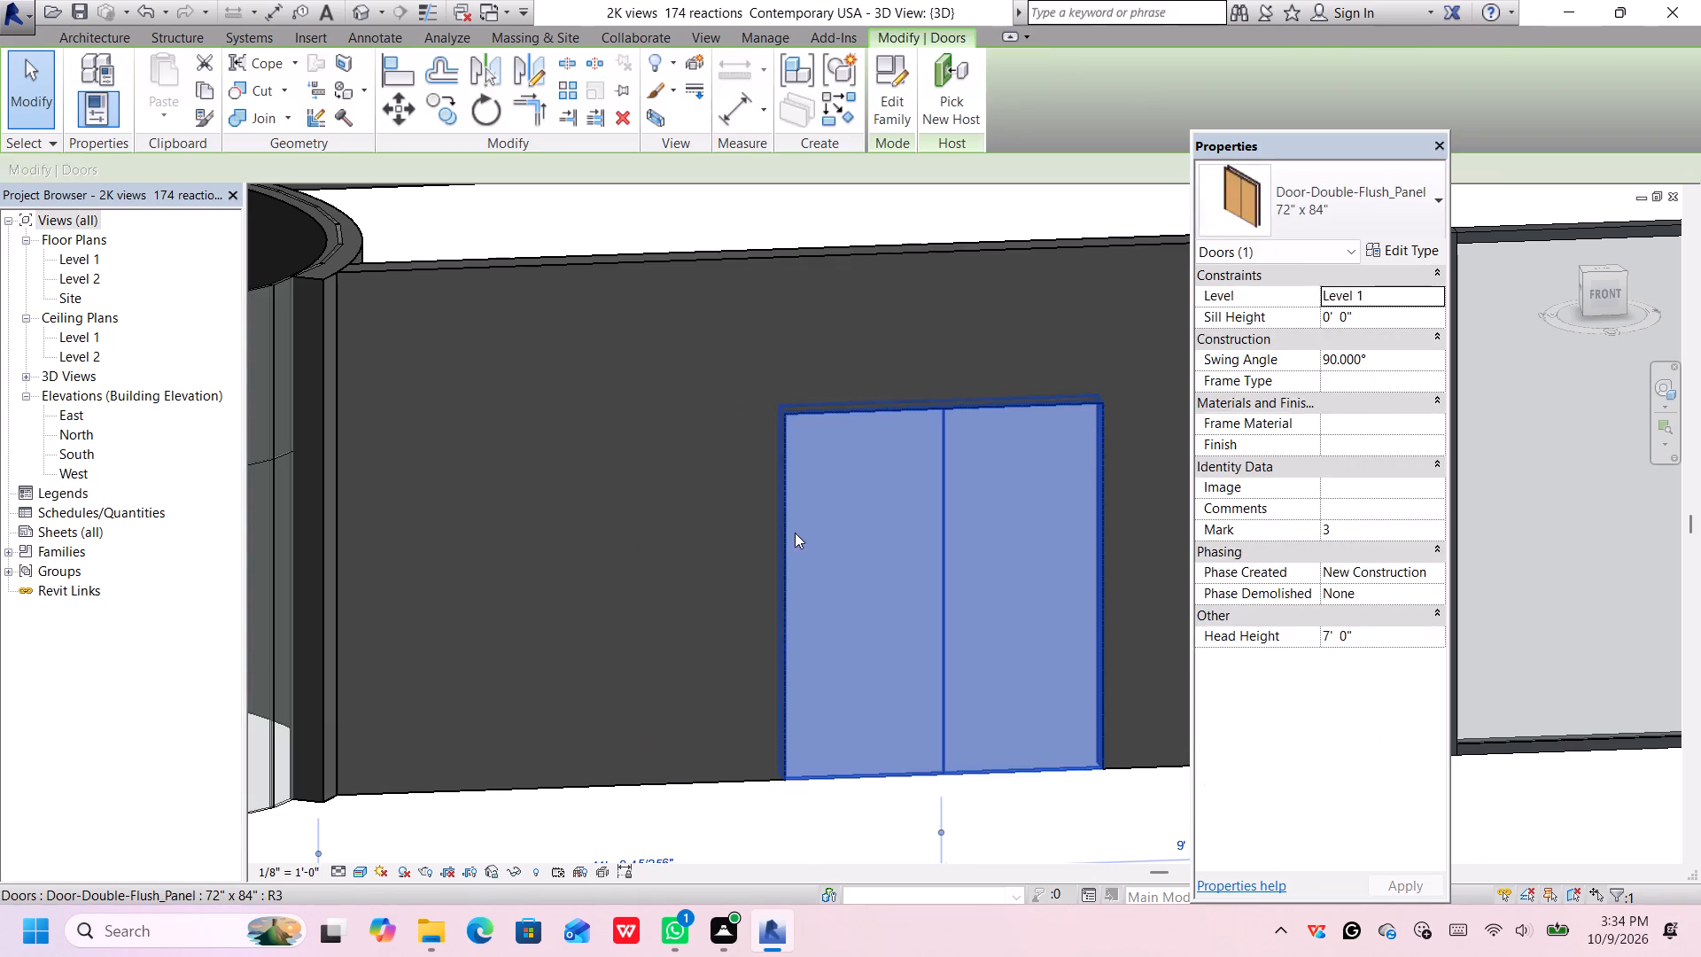
pyautogui.press('Delete')
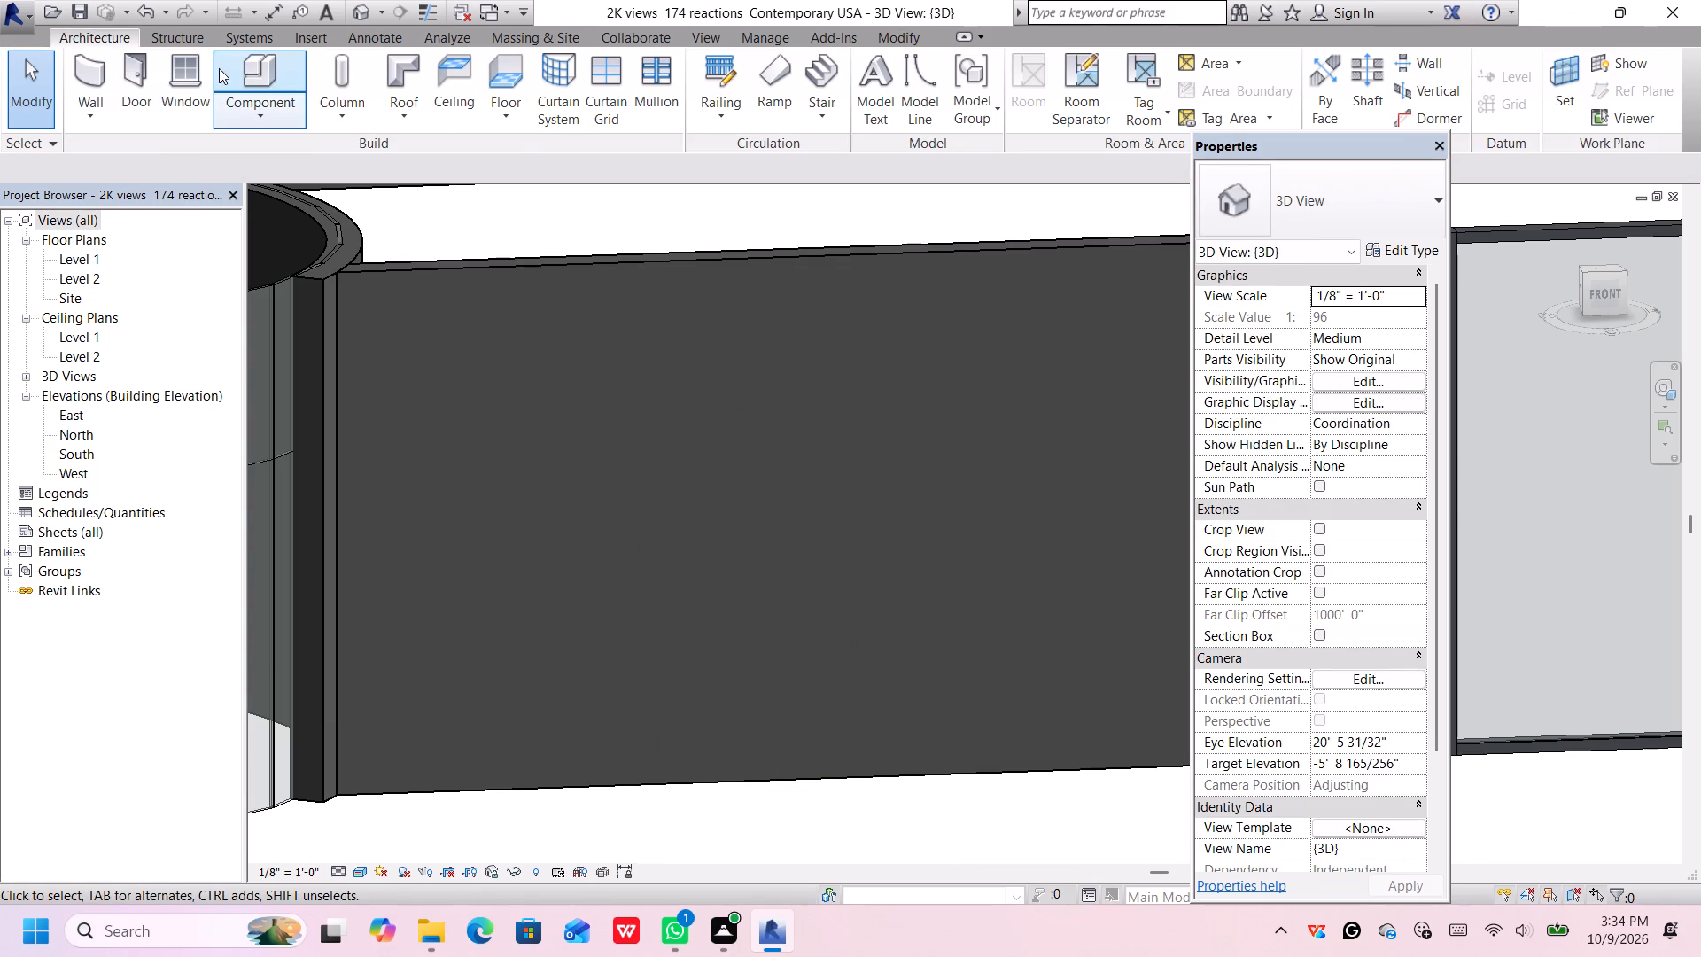
# Load the Door-Curtain-Wall-Double-Storefront family from the US Imperial Doors folder once more.
pyautogui.click(144, 73)
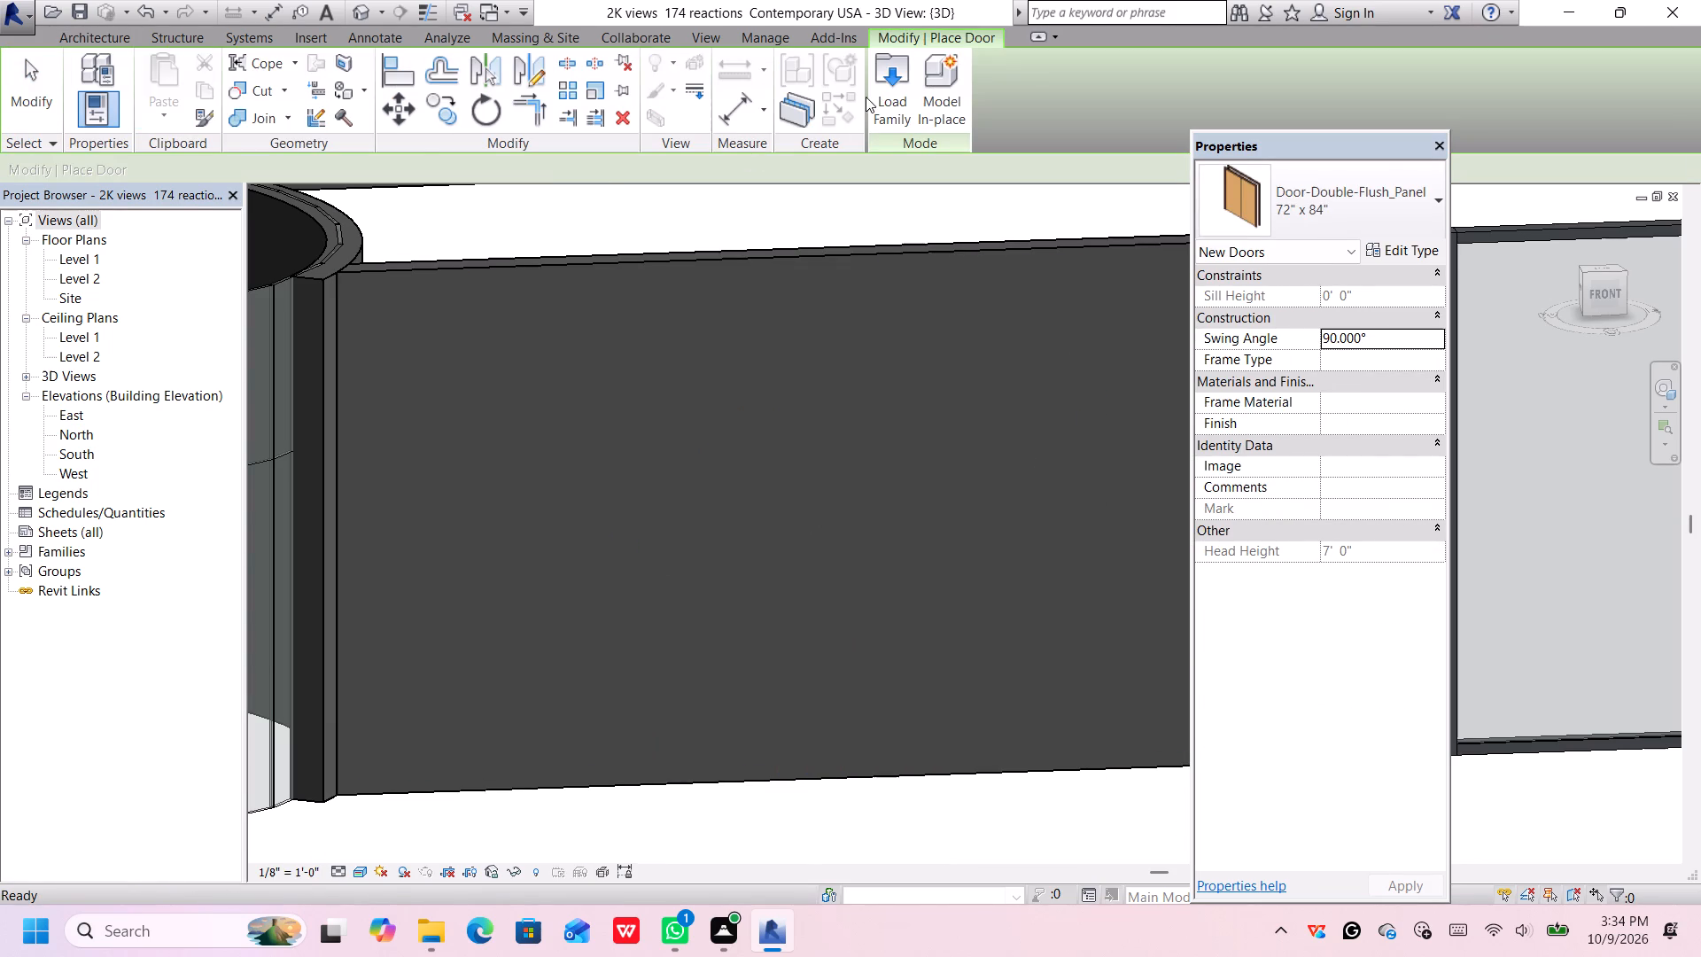
pyautogui.click(889, 84)
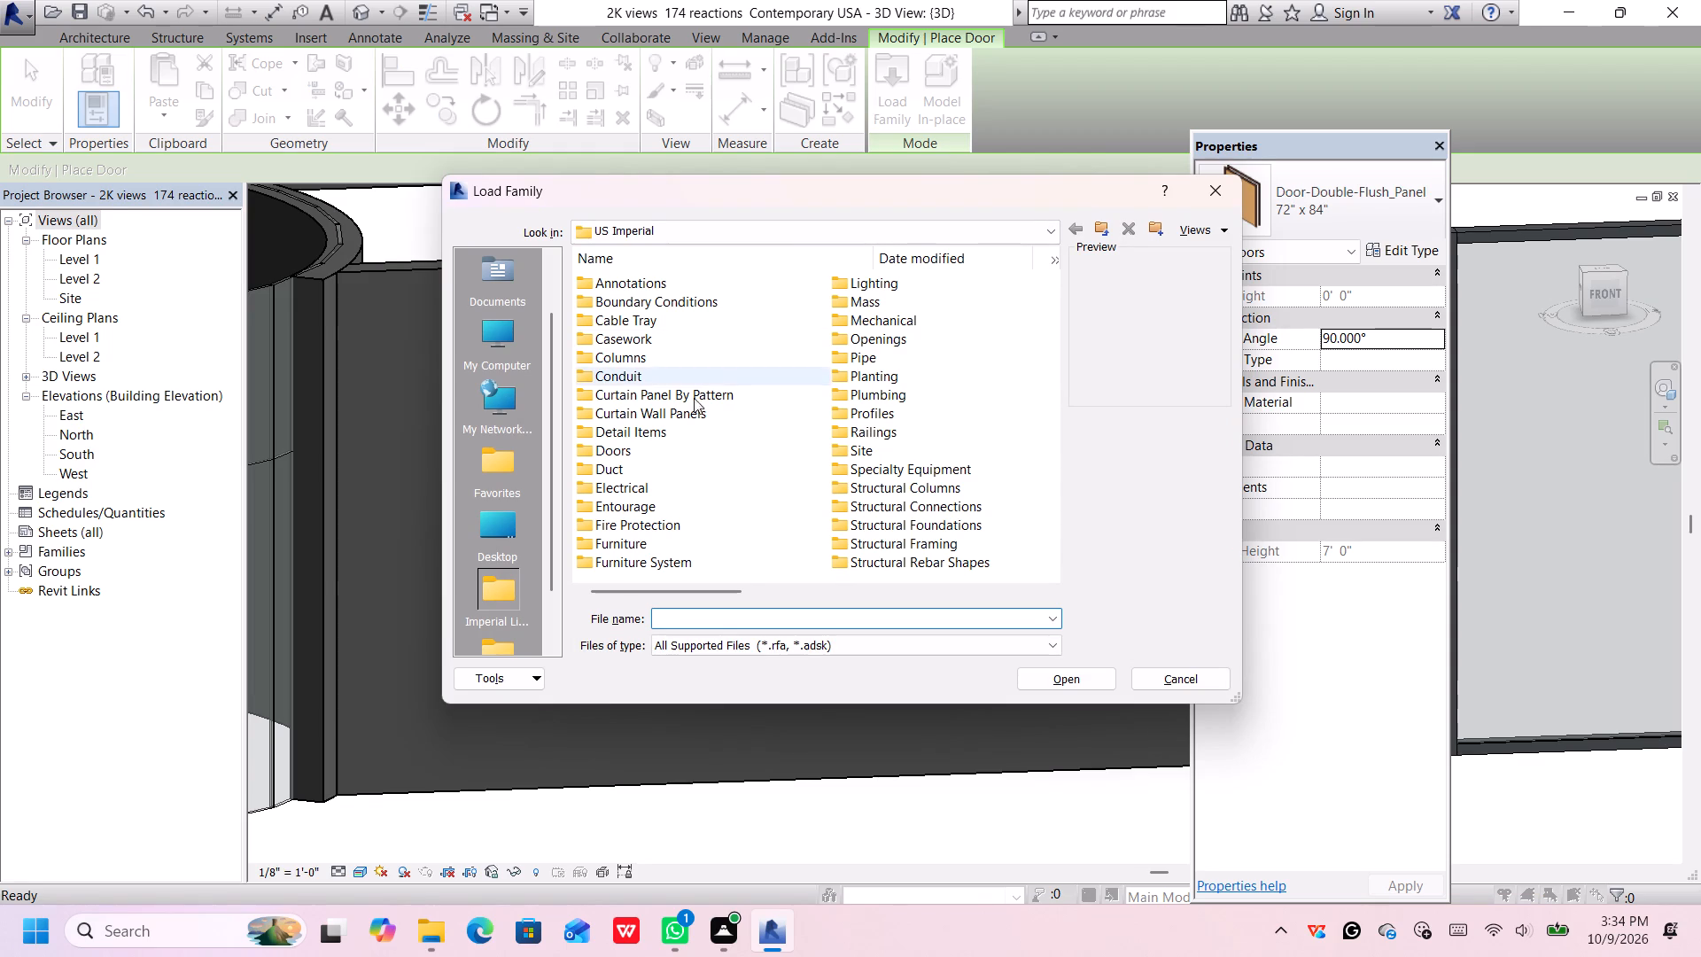
pyautogui.doubleClick(651, 449)
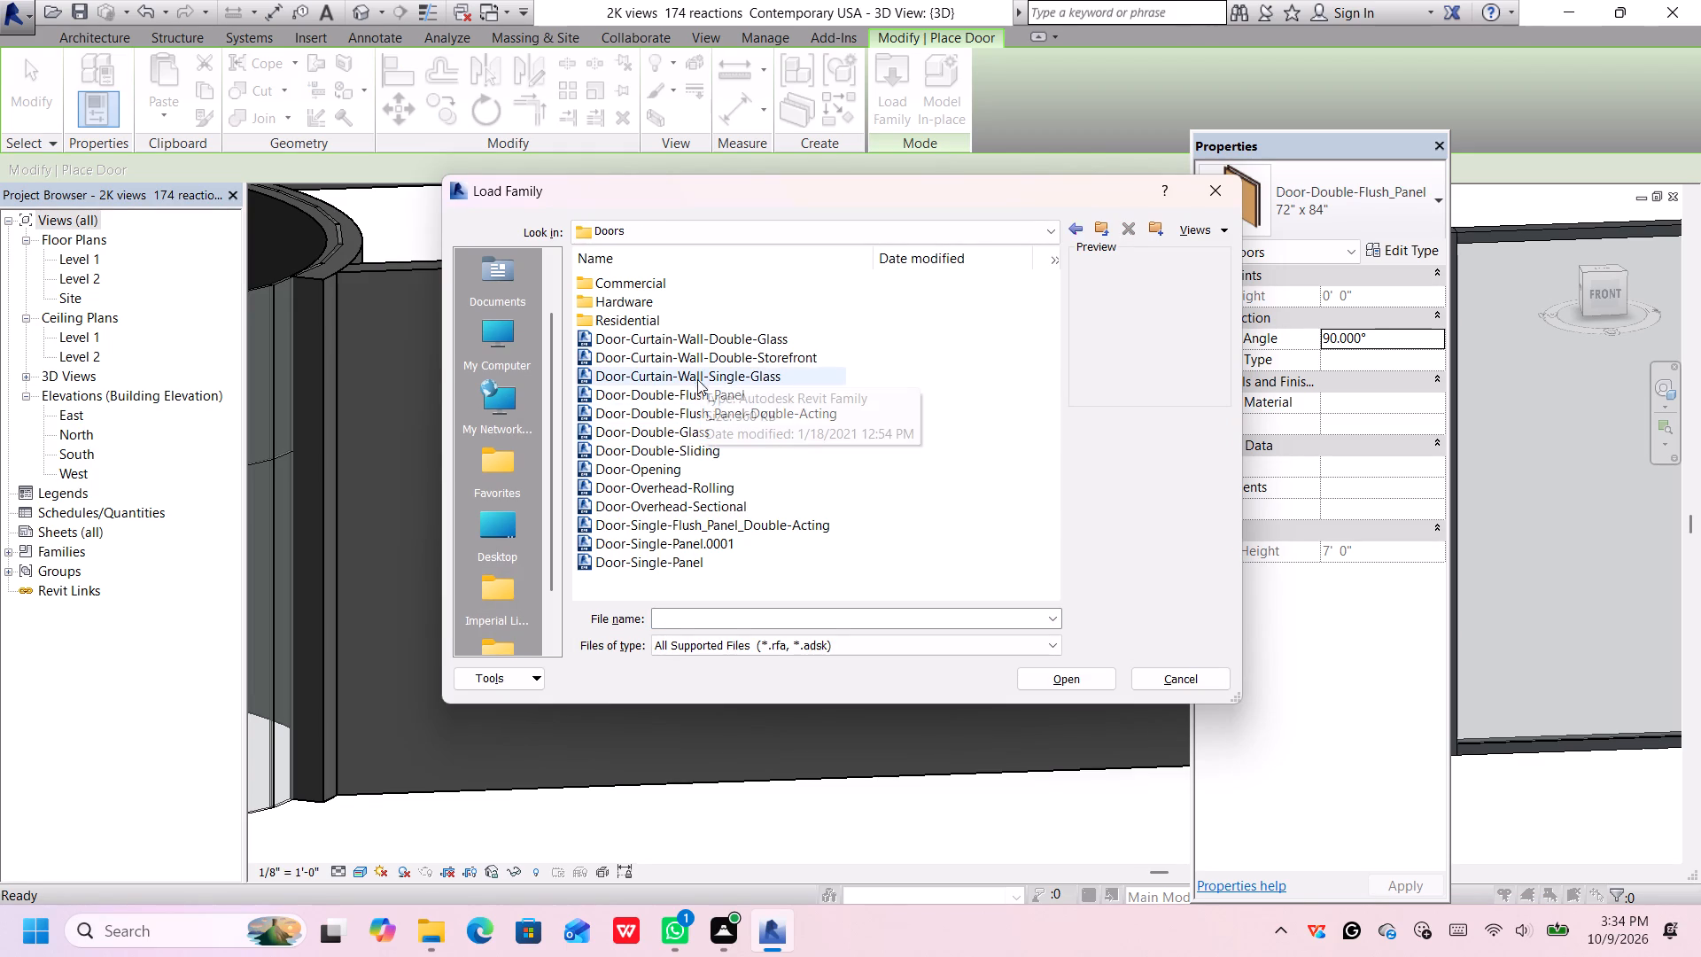
pyautogui.click(686, 393)
pyautogui.click(692, 389)
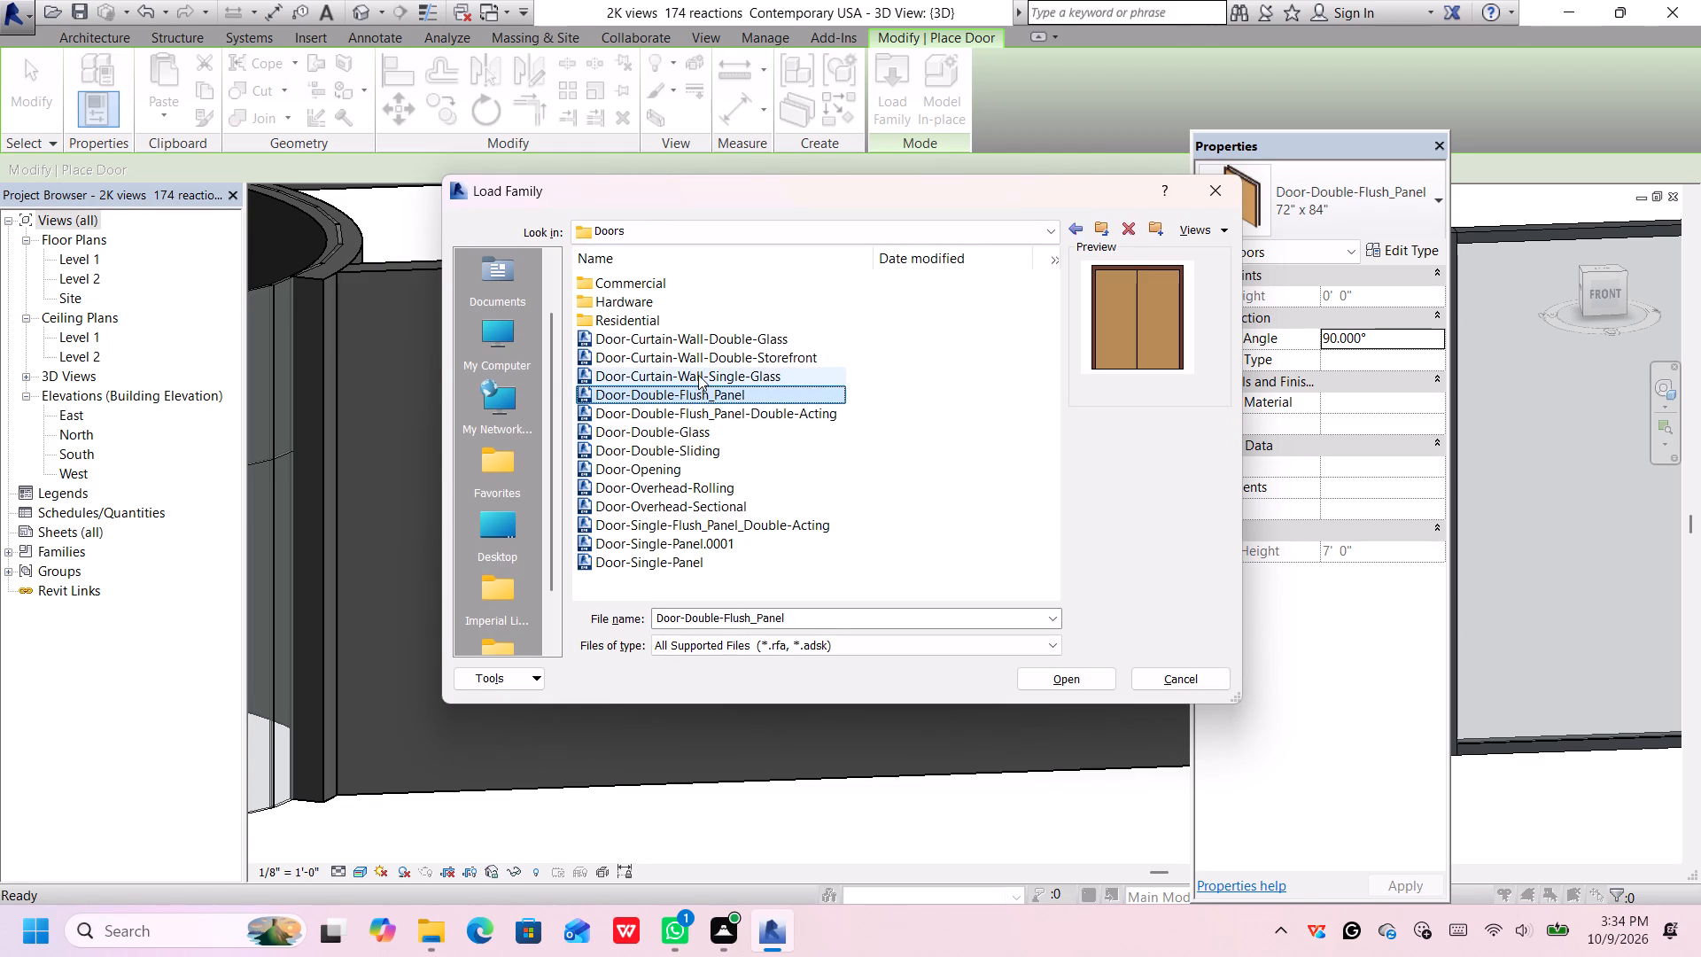
pyautogui.click(698, 375)
pyautogui.click(704, 363)
pyautogui.doubleClick(704, 363)
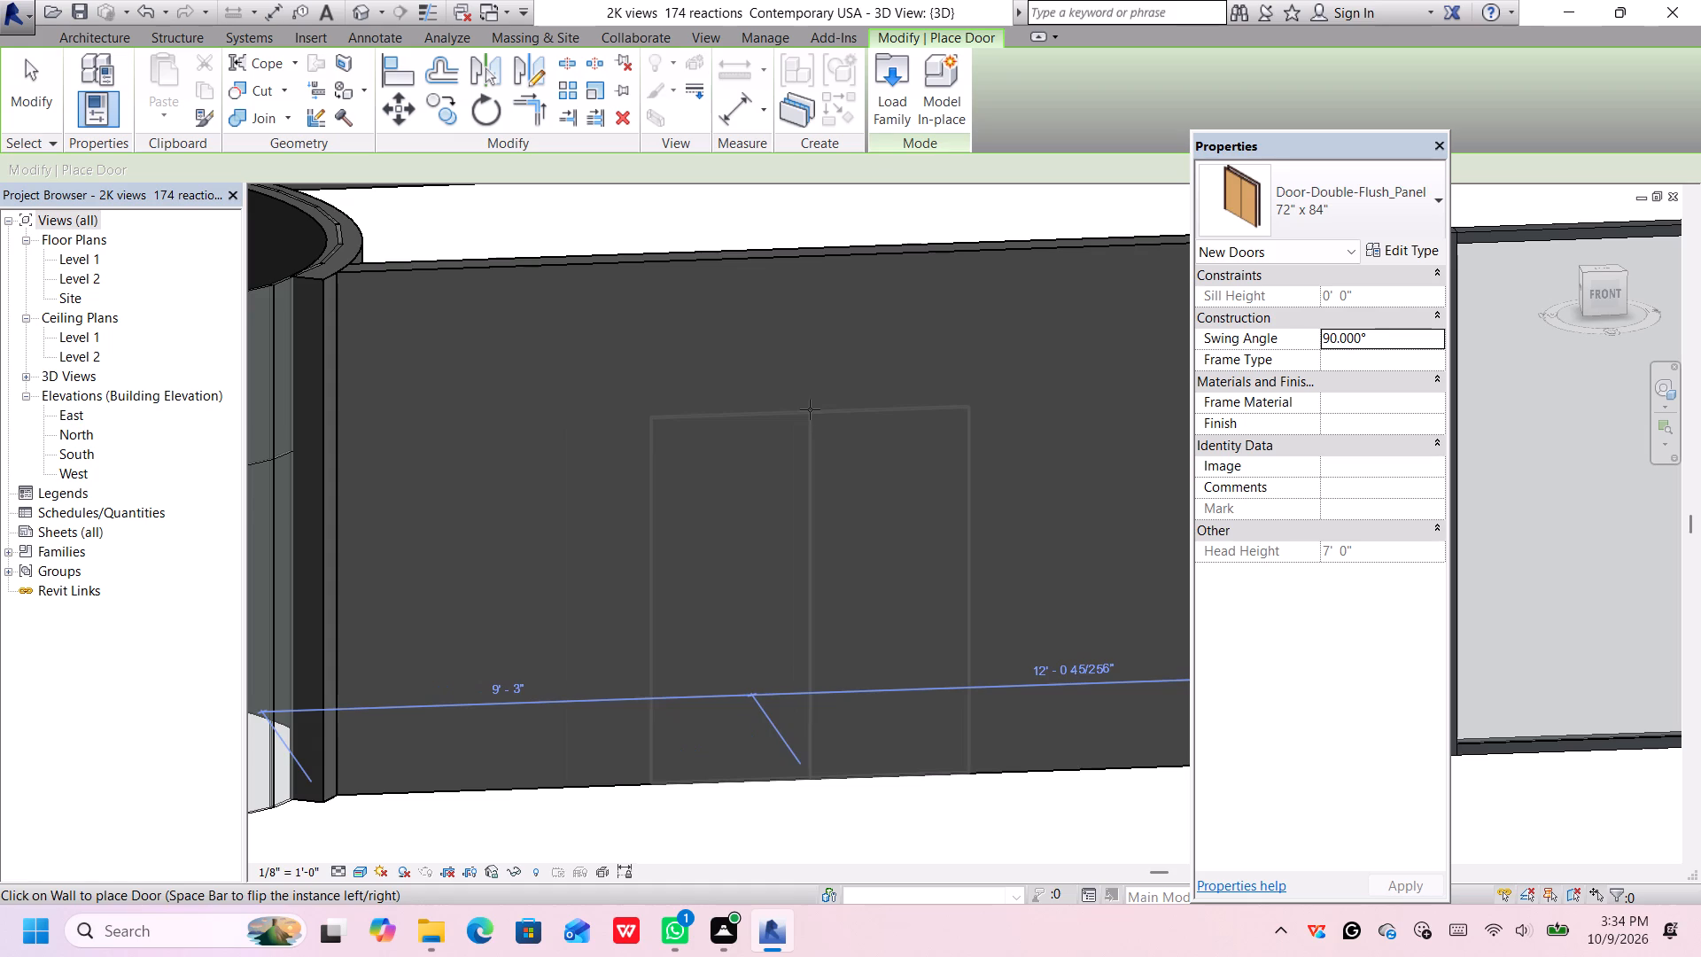
# Place a Door-Double-Flush_Panel 72" x 84" door in the front wall, 9' 5" from the Storefront and about 11' 10" from the cylinder.
pyautogui.click(947, 410)
# Set the Panel Material of the Door-Double-Flush_Panel 72" x 84" type to Earth, closing the notification card on the way.
pyautogui.scroll(-6, 945, 416)
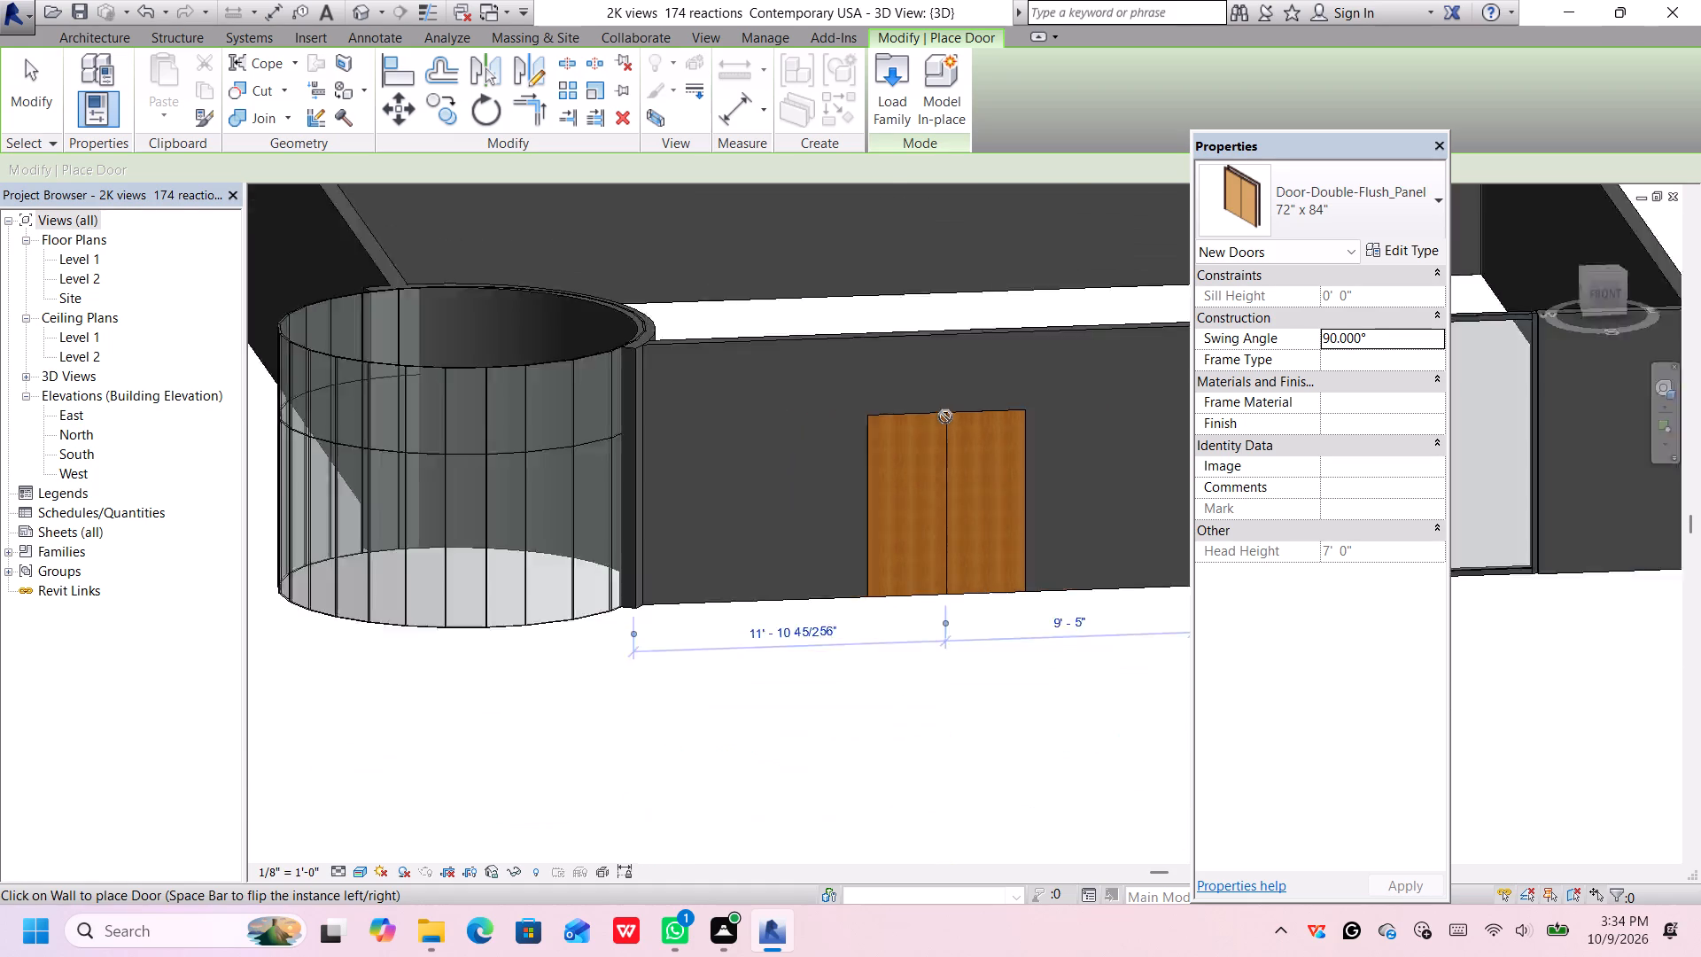
pyautogui.scroll(-3, 945, 416)
pyautogui.moveTo(1027, 712); pyautogui.dragTo(991, 702, button='middle')
pyautogui.scroll(2, 1009, 706)
pyautogui.moveTo(978, 698); pyautogui.dragTo(858, 669, button='middle')
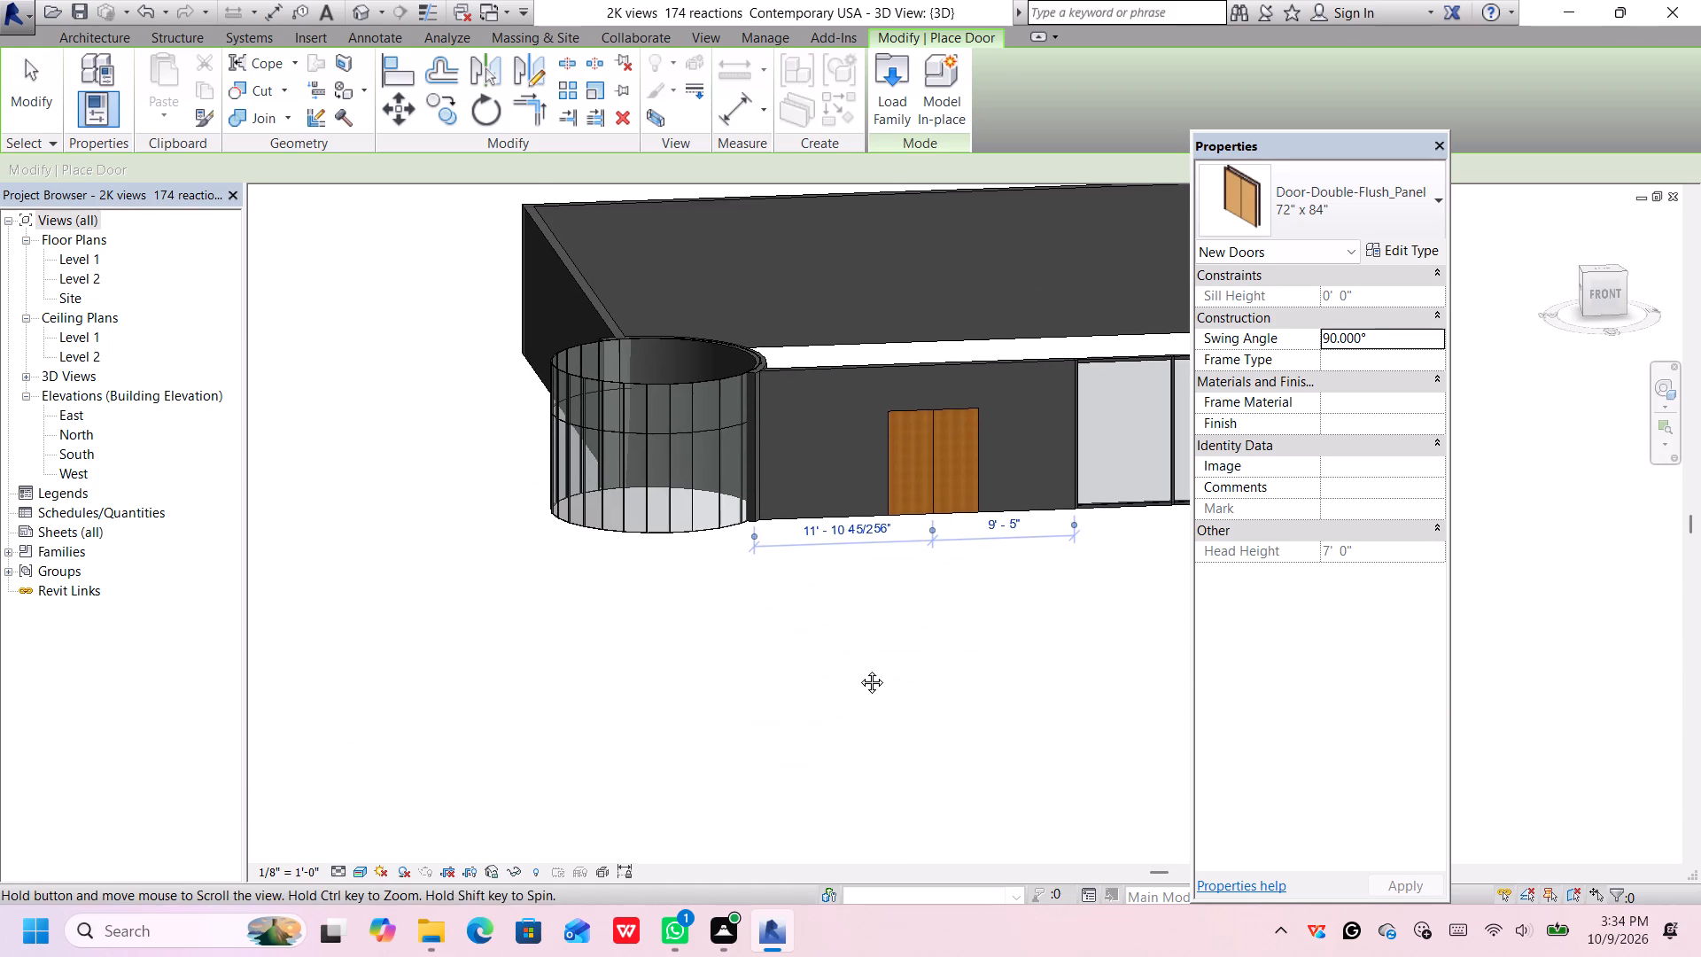
pyautogui.moveTo(858, 669); pyautogui.dragTo(805, 661, button='middle')
pyautogui.scroll(1, 707, 338)
pyautogui.moveTo(712, 338); pyautogui.dragTo(712, 366, button='middle')
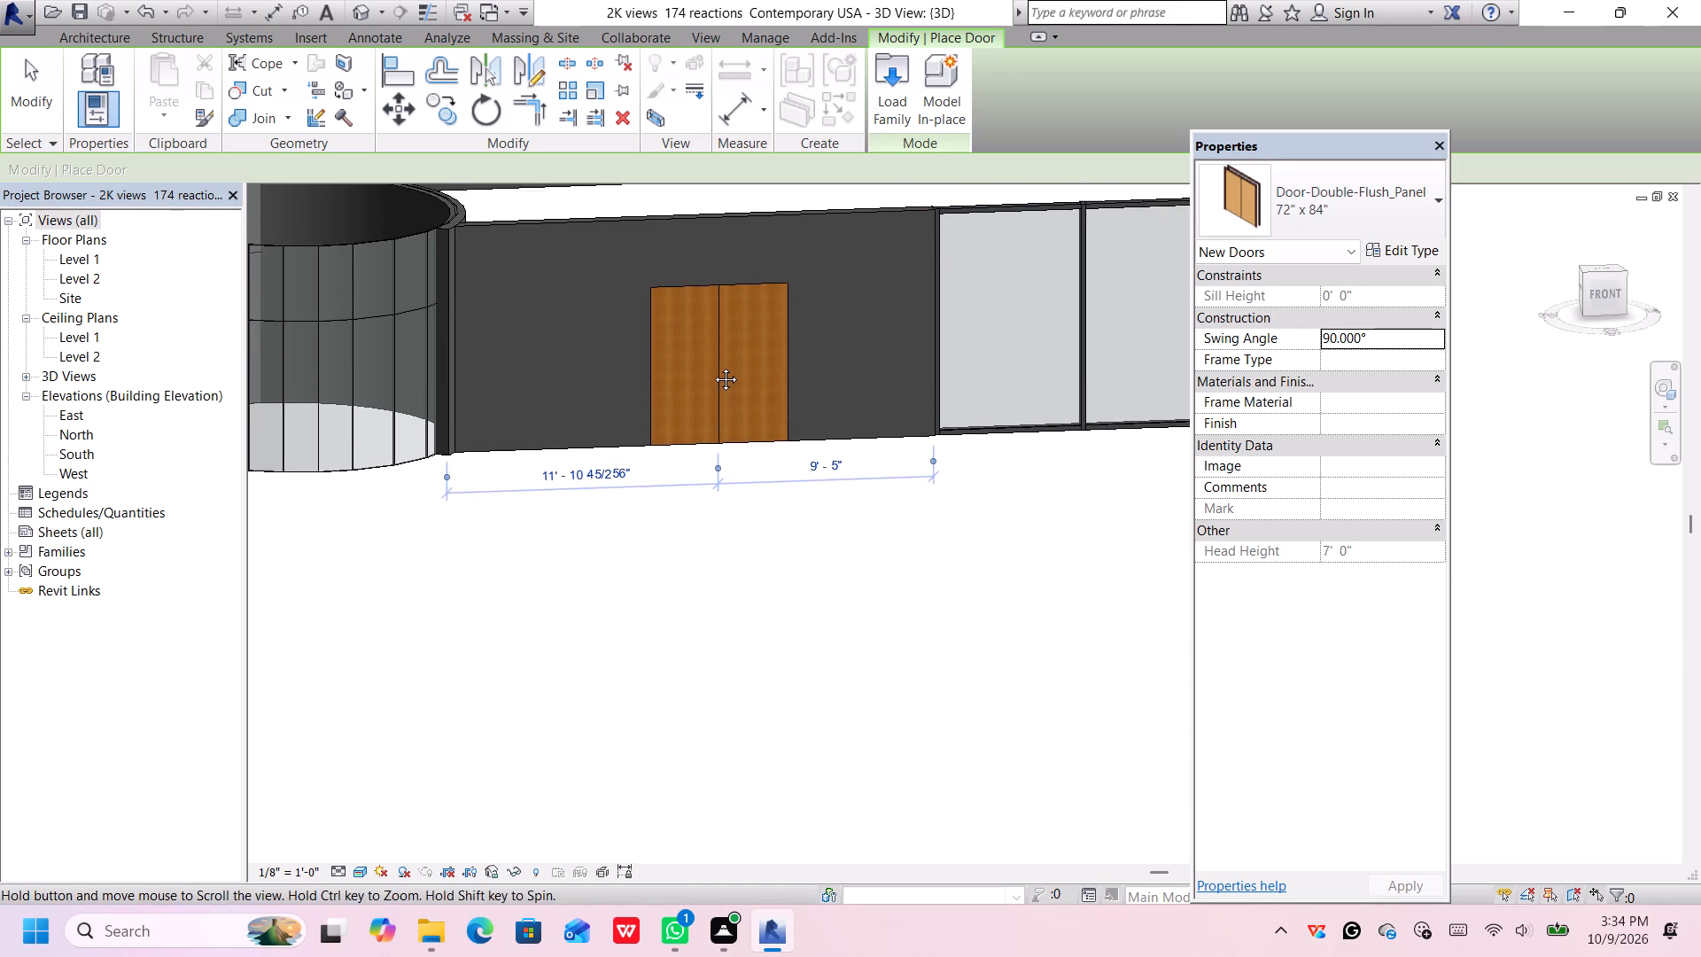
pyautogui.moveTo(712, 366); pyautogui.dragTo(710, 378, button='middle')
pyautogui.click(1417, 251)
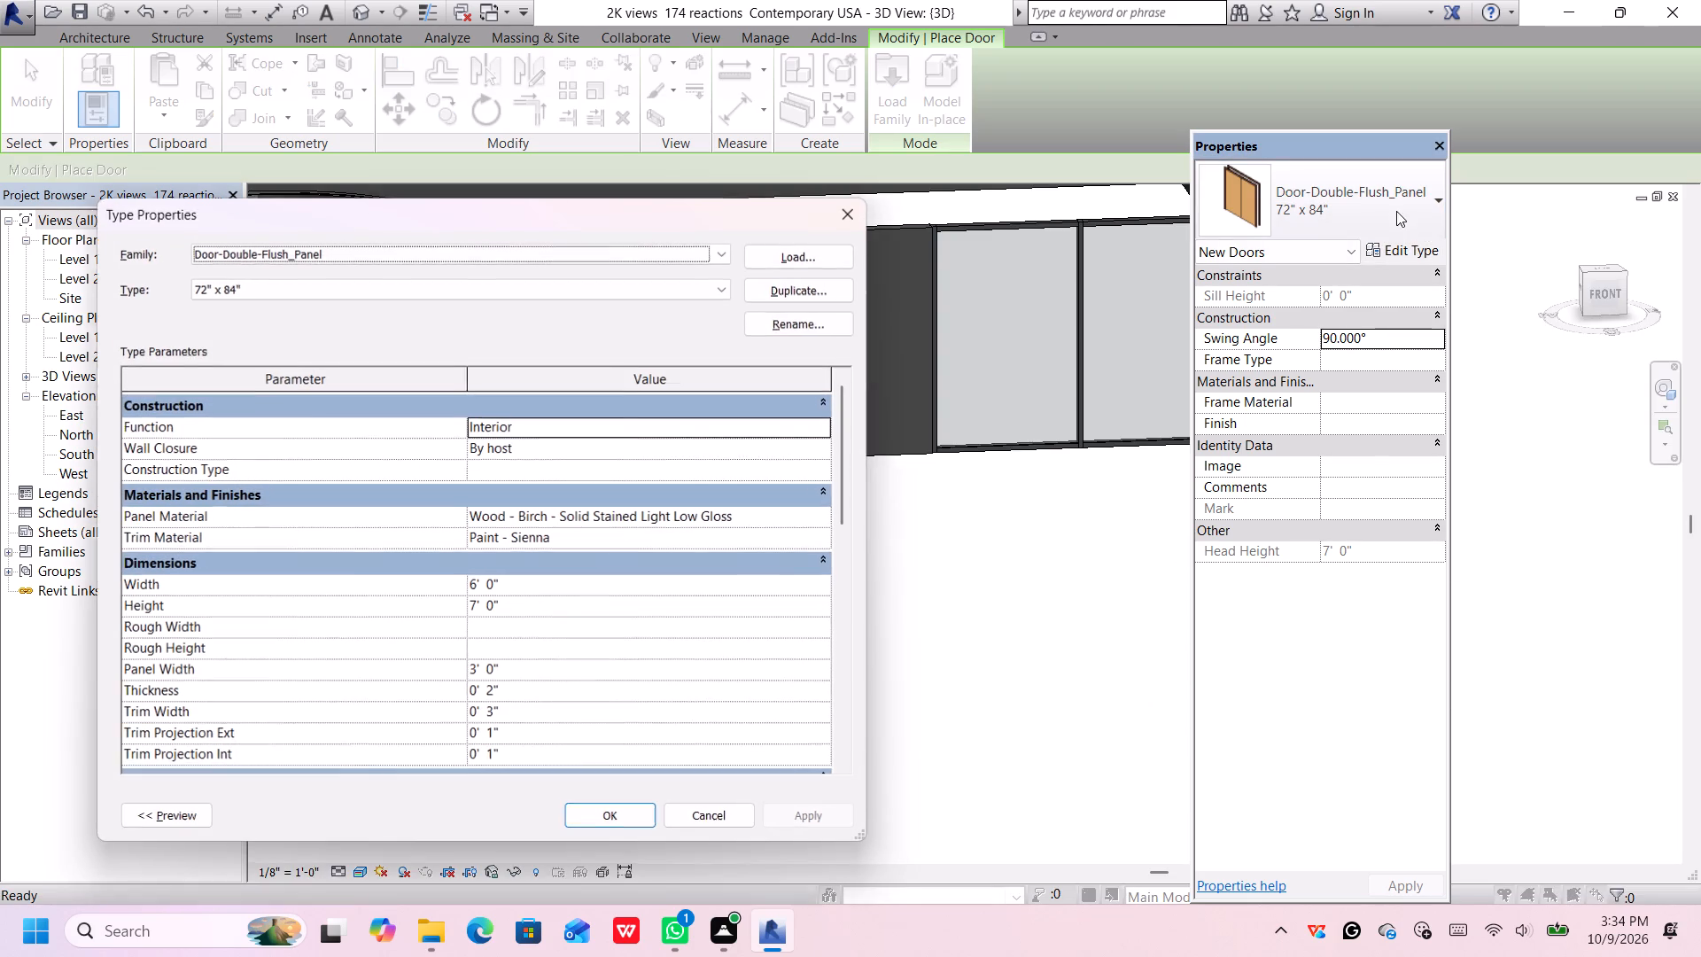
pyautogui.click(809, 507)
pyautogui.click(823, 516)
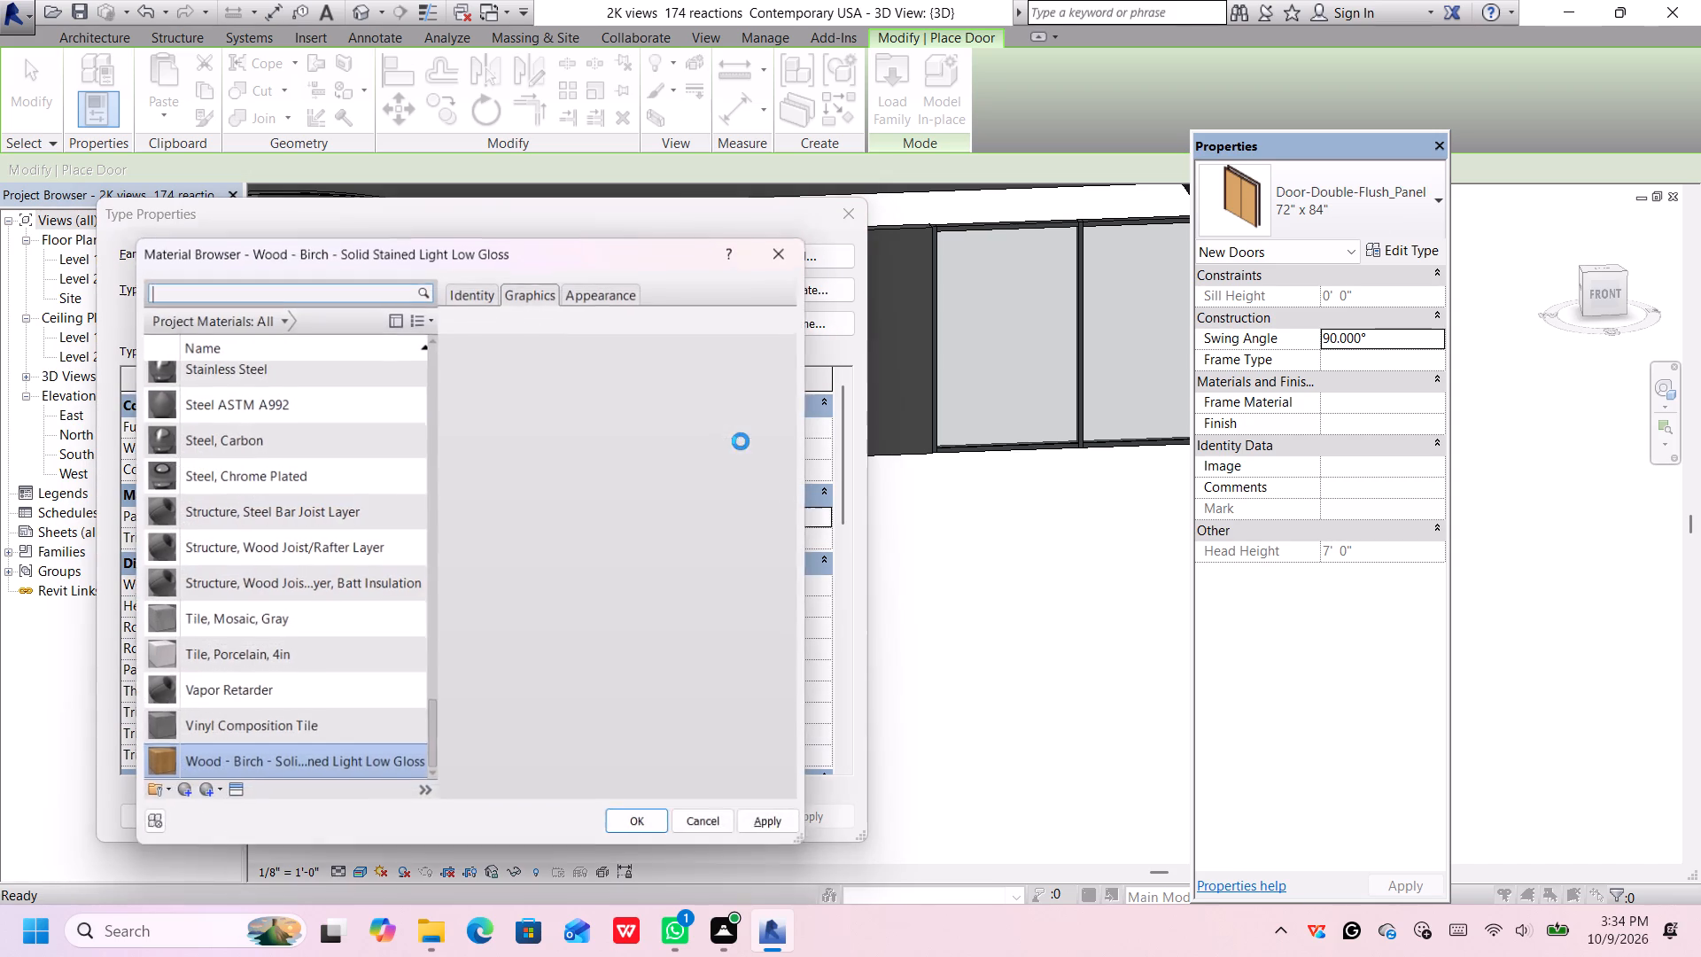
pyautogui.scroll(-3, 290, 601)
pyautogui.scroll(2, 290, 601)
pyautogui.scroll(-3, 290, 601)
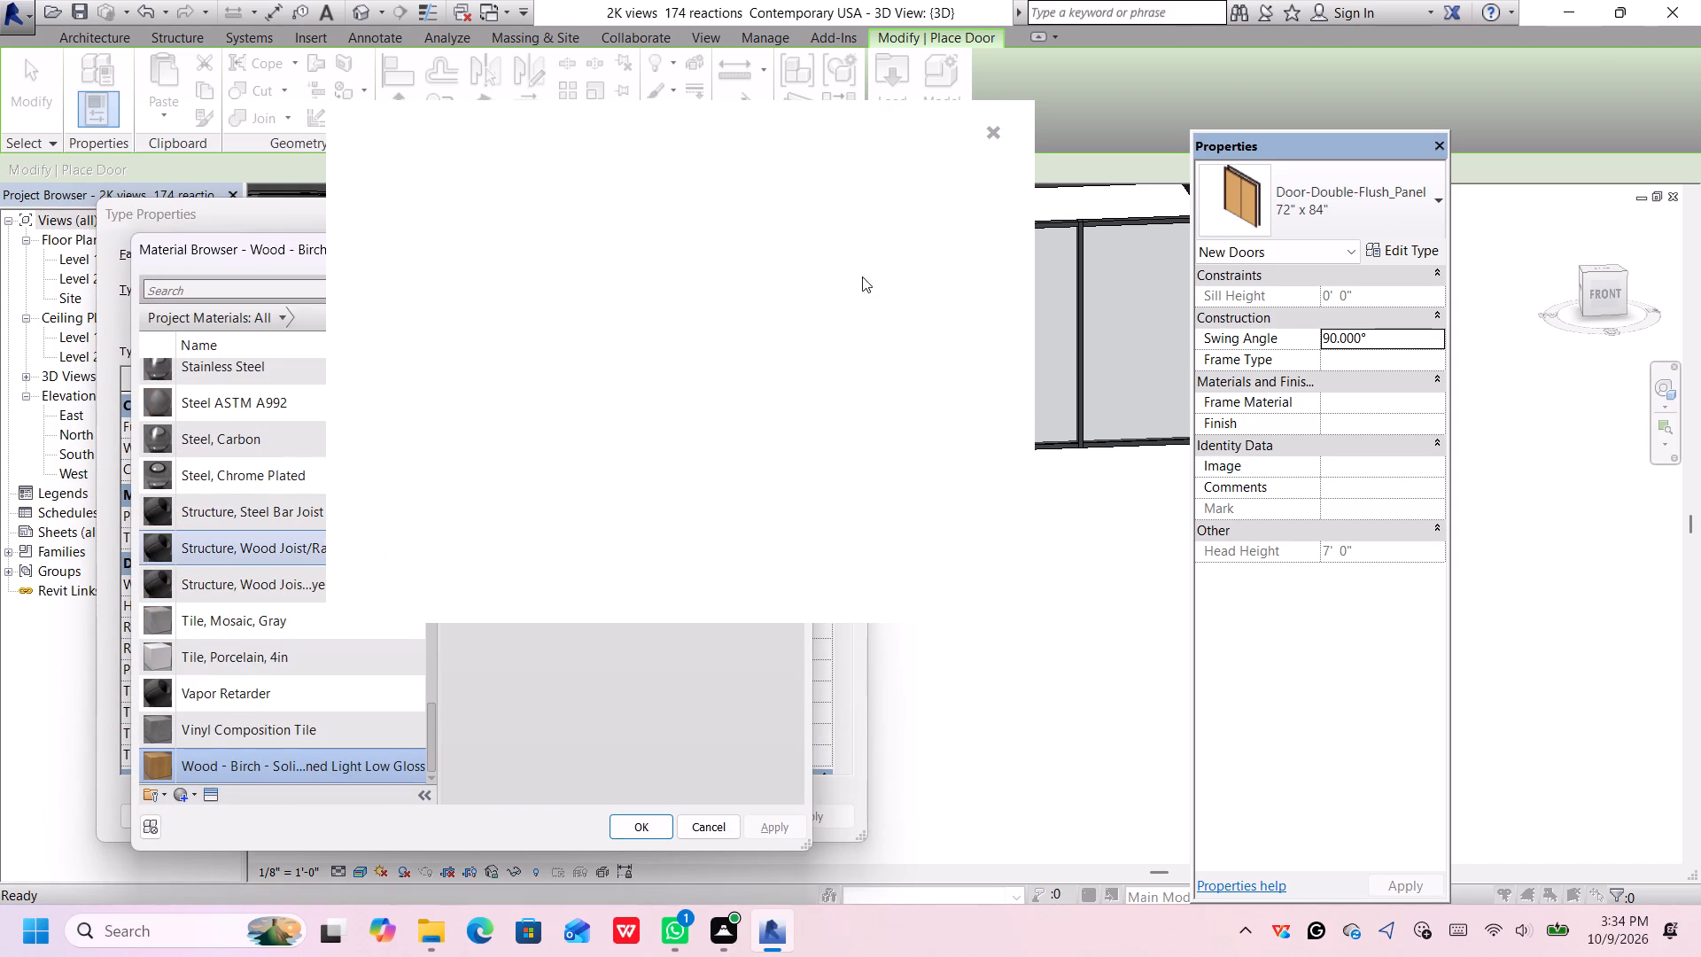
pyautogui.click(994, 129)
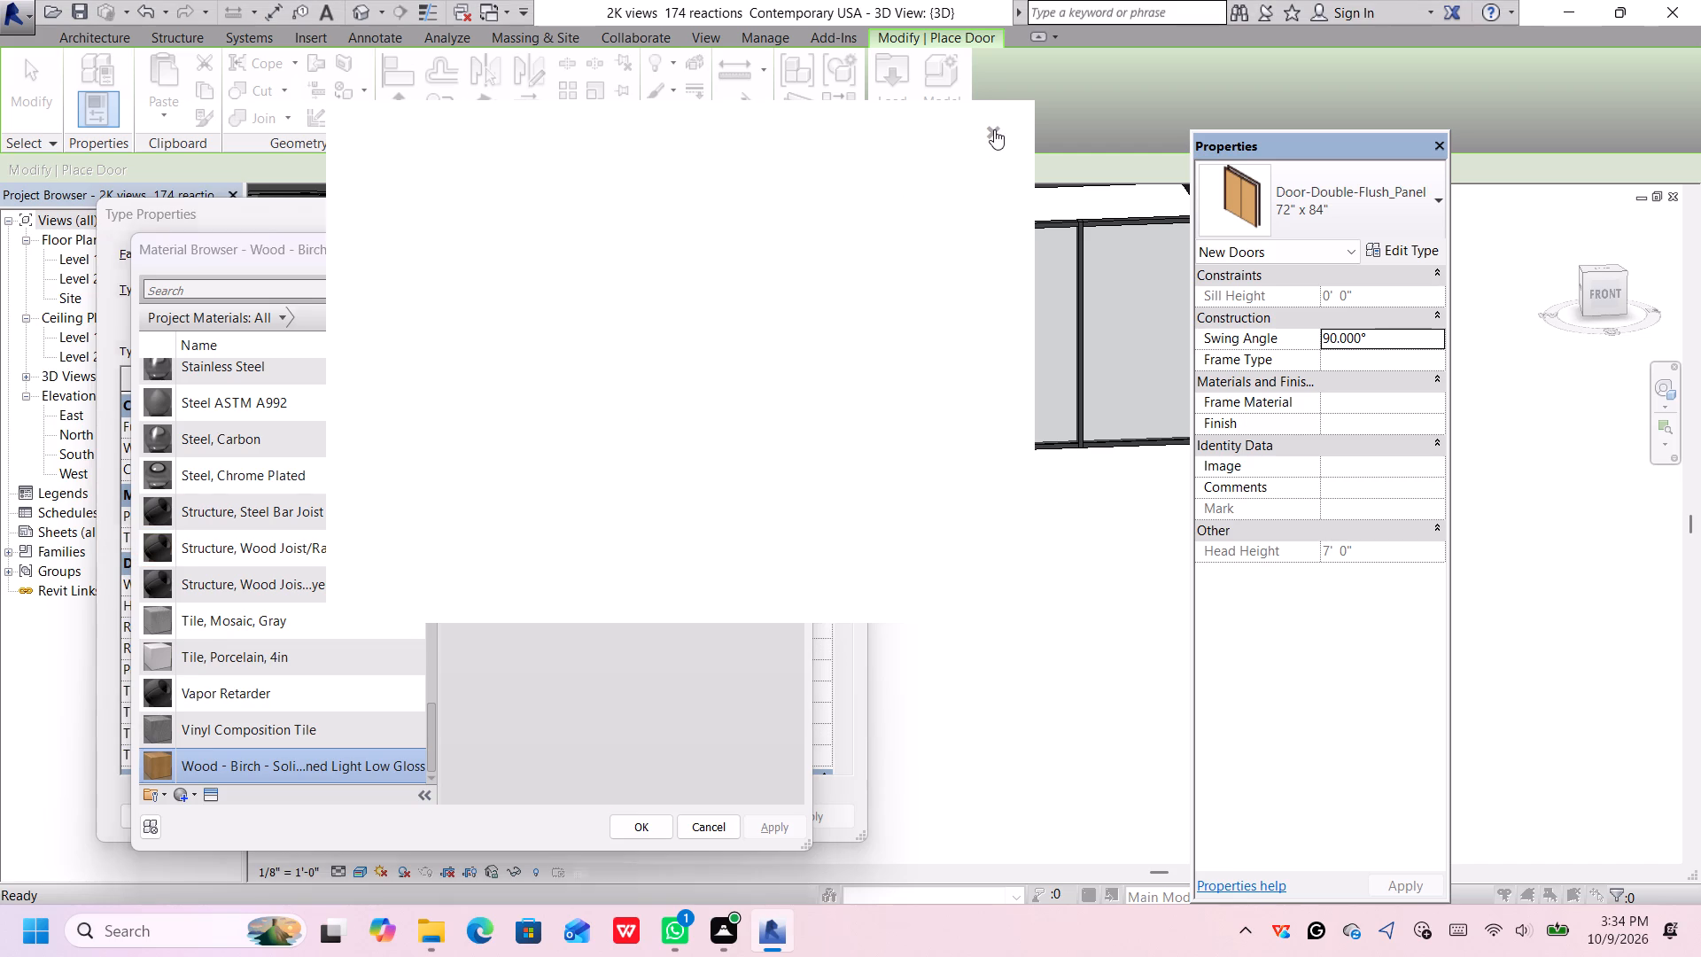
pyautogui.scroll(-5, 243, 663)
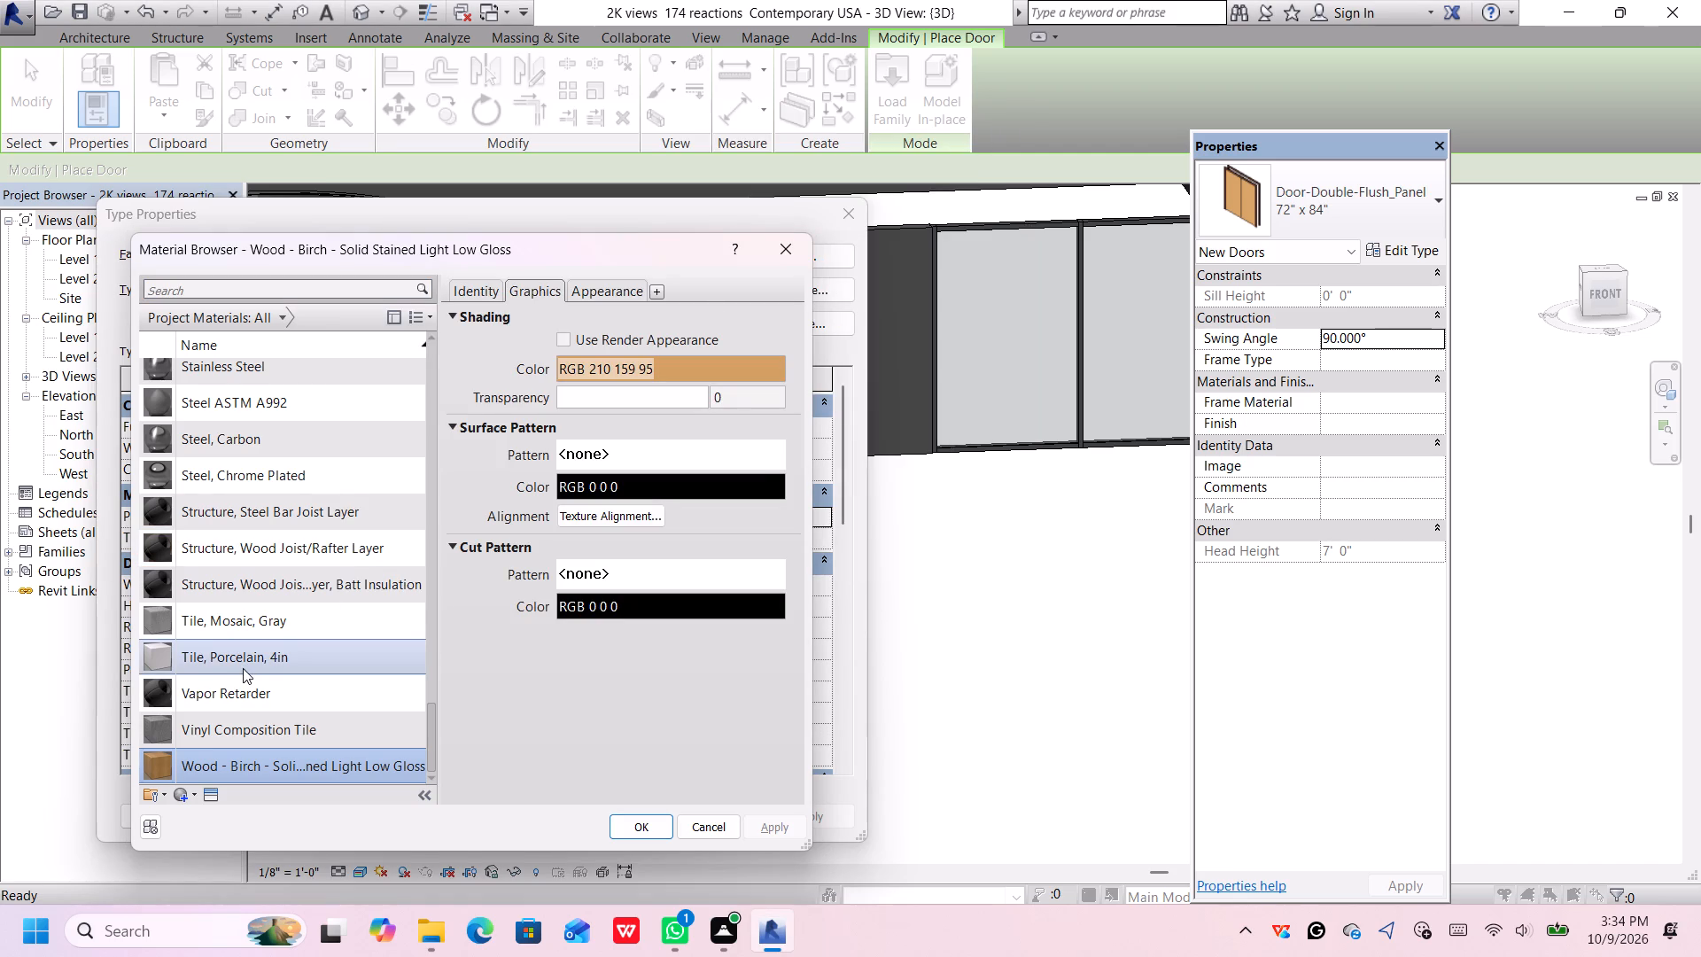
pyautogui.scroll(7, 305, 512)
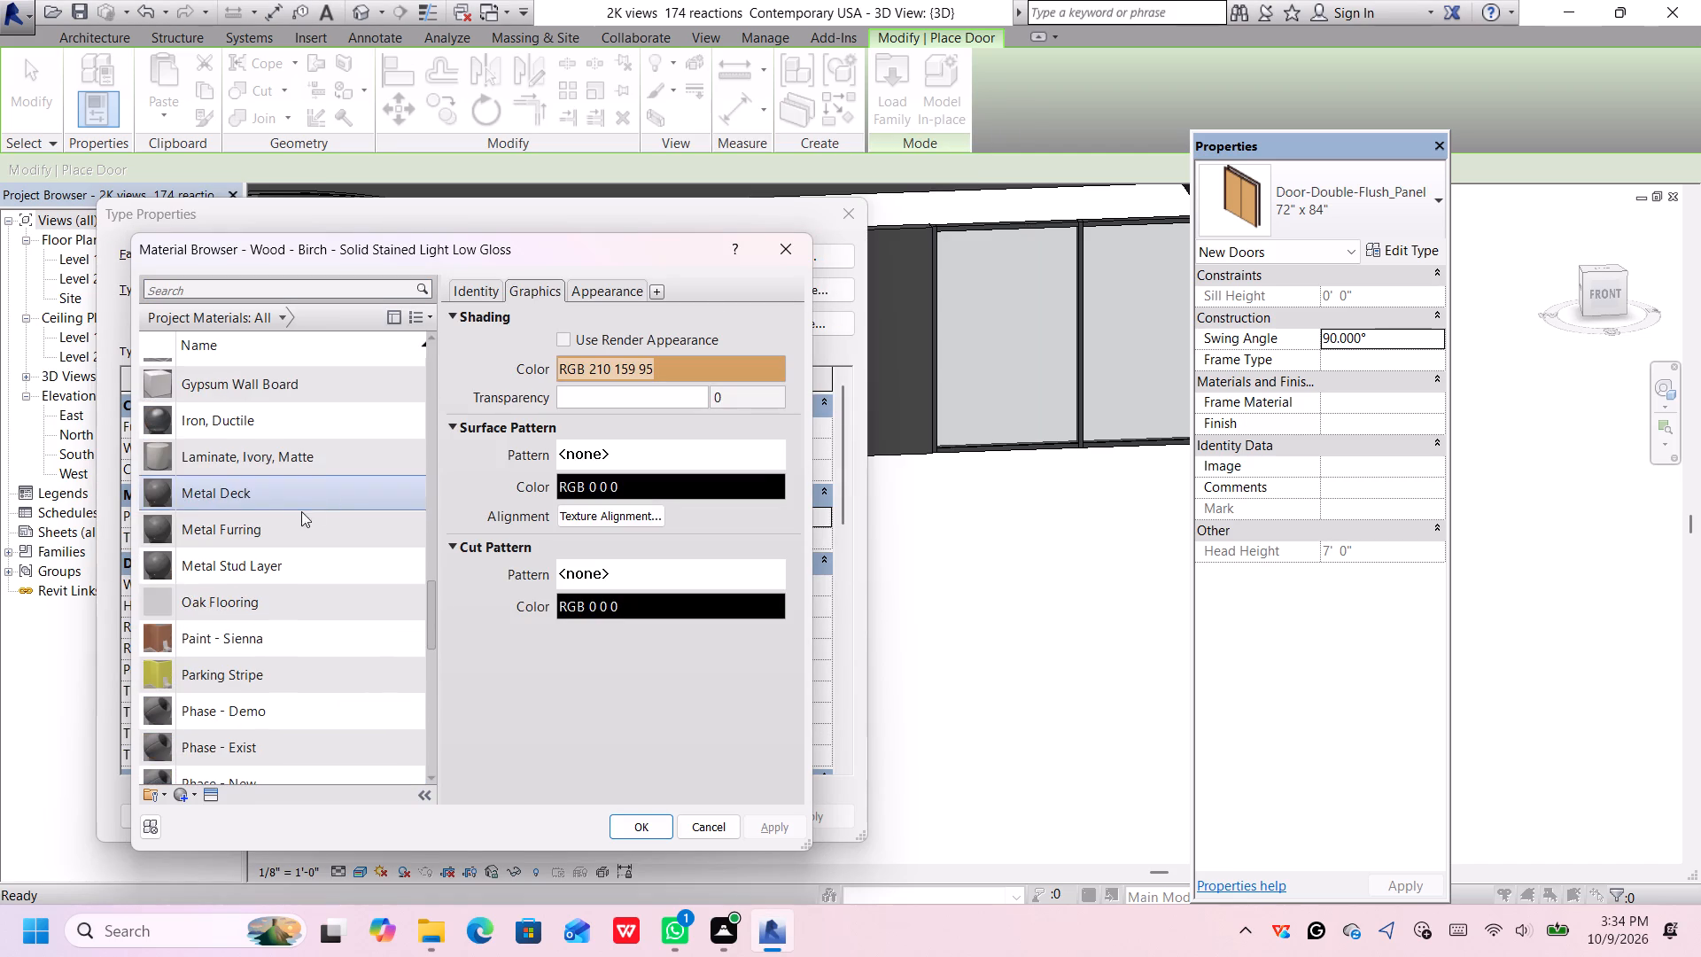
pyautogui.scroll(4, 268, 606)
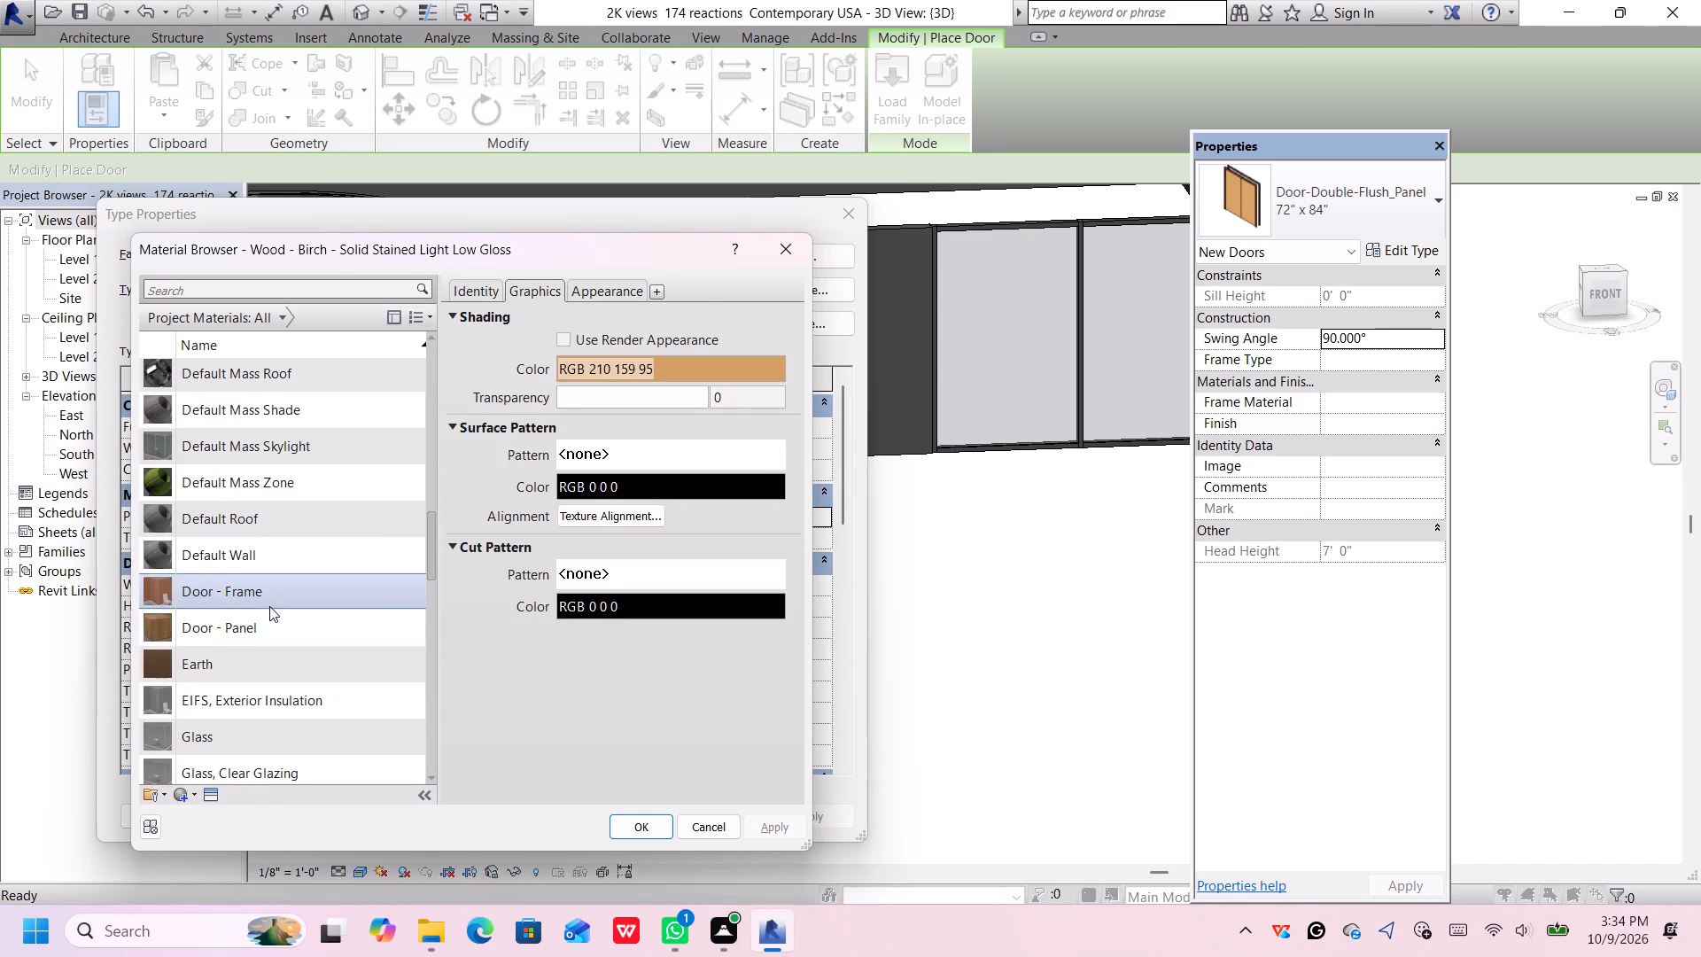
pyautogui.click(243, 660)
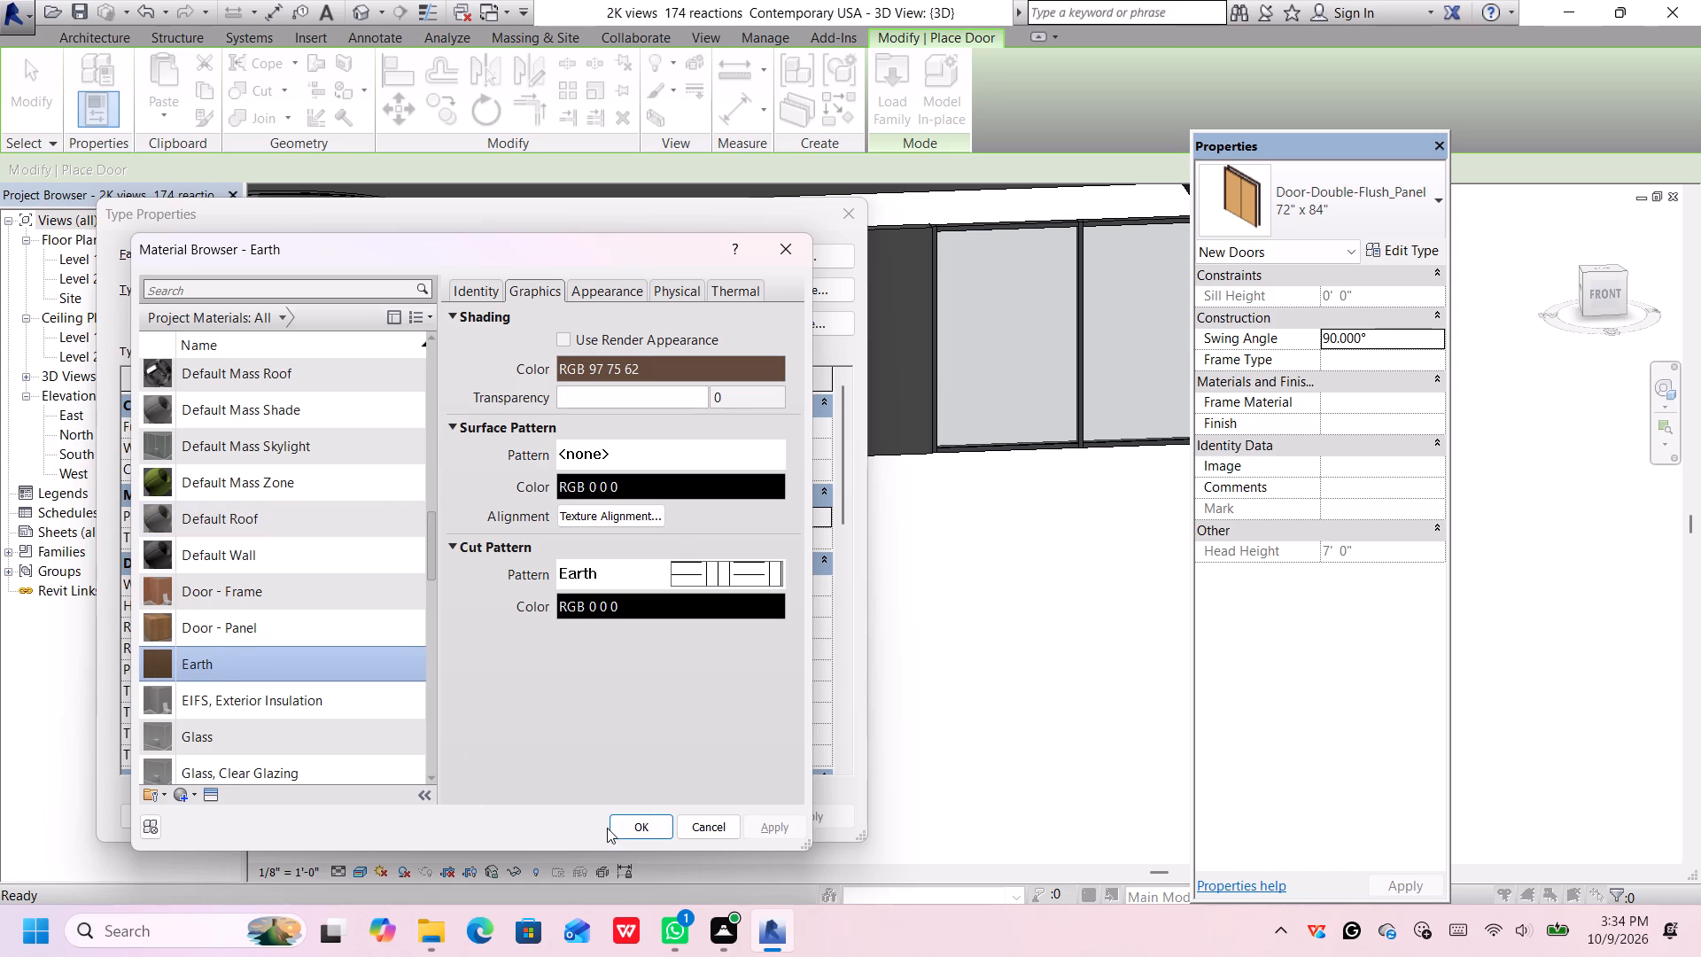
pyautogui.click(617, 828)
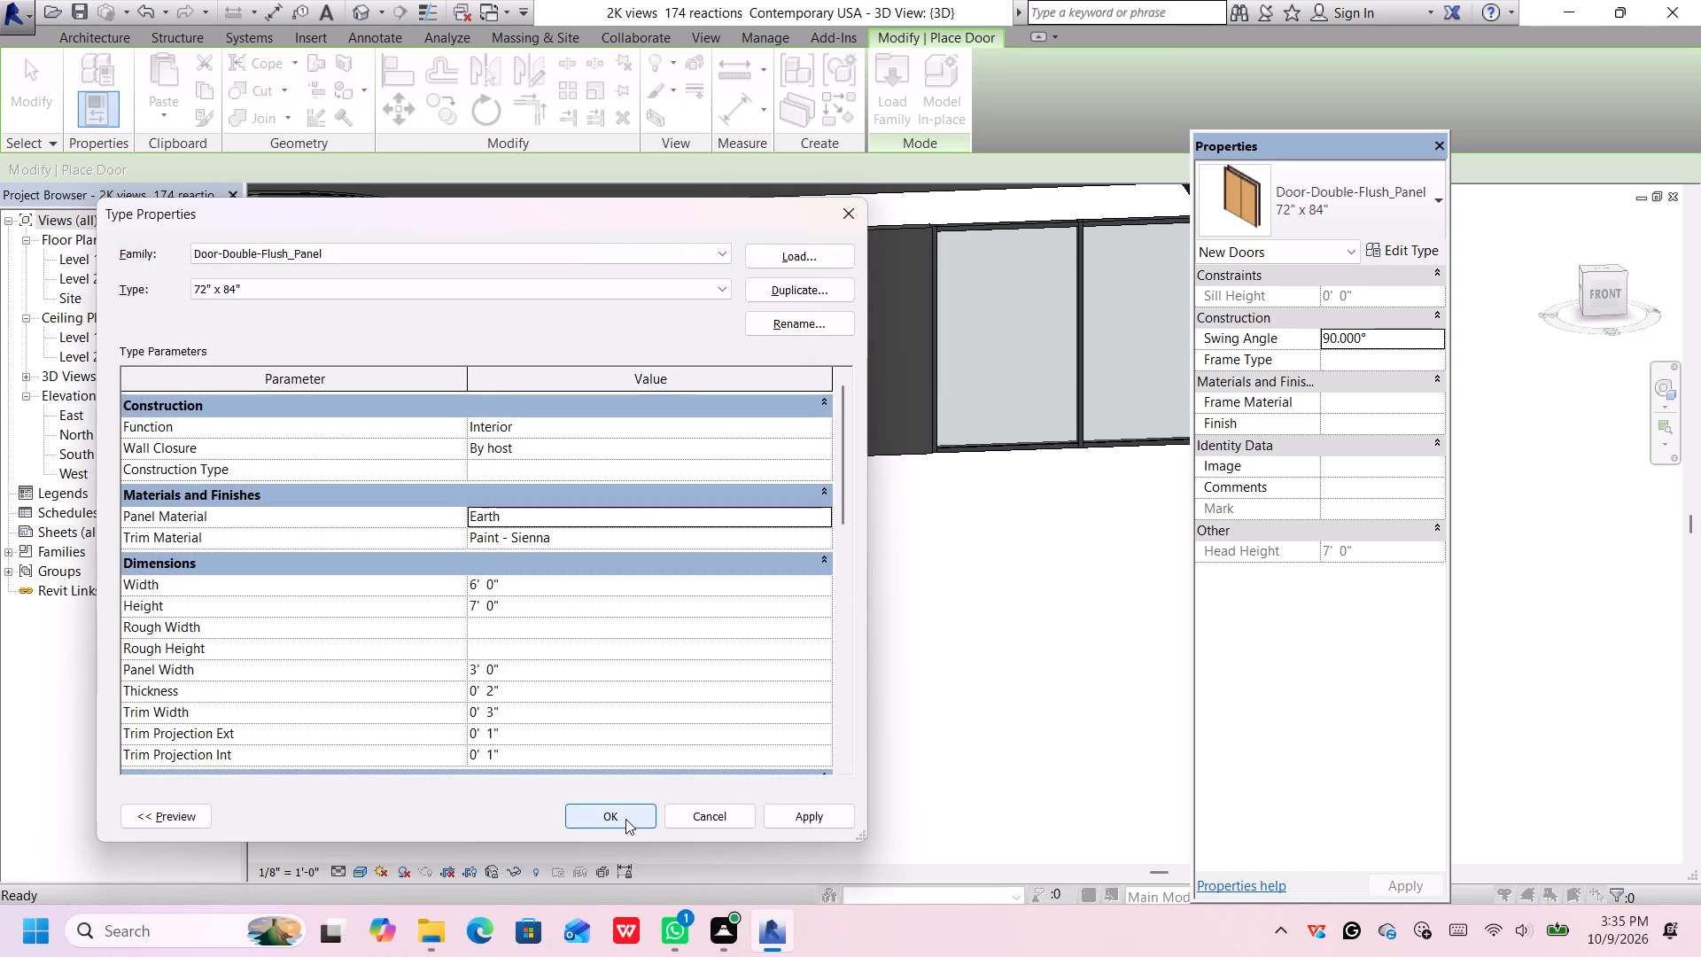
pyautogui.click(818, 810)
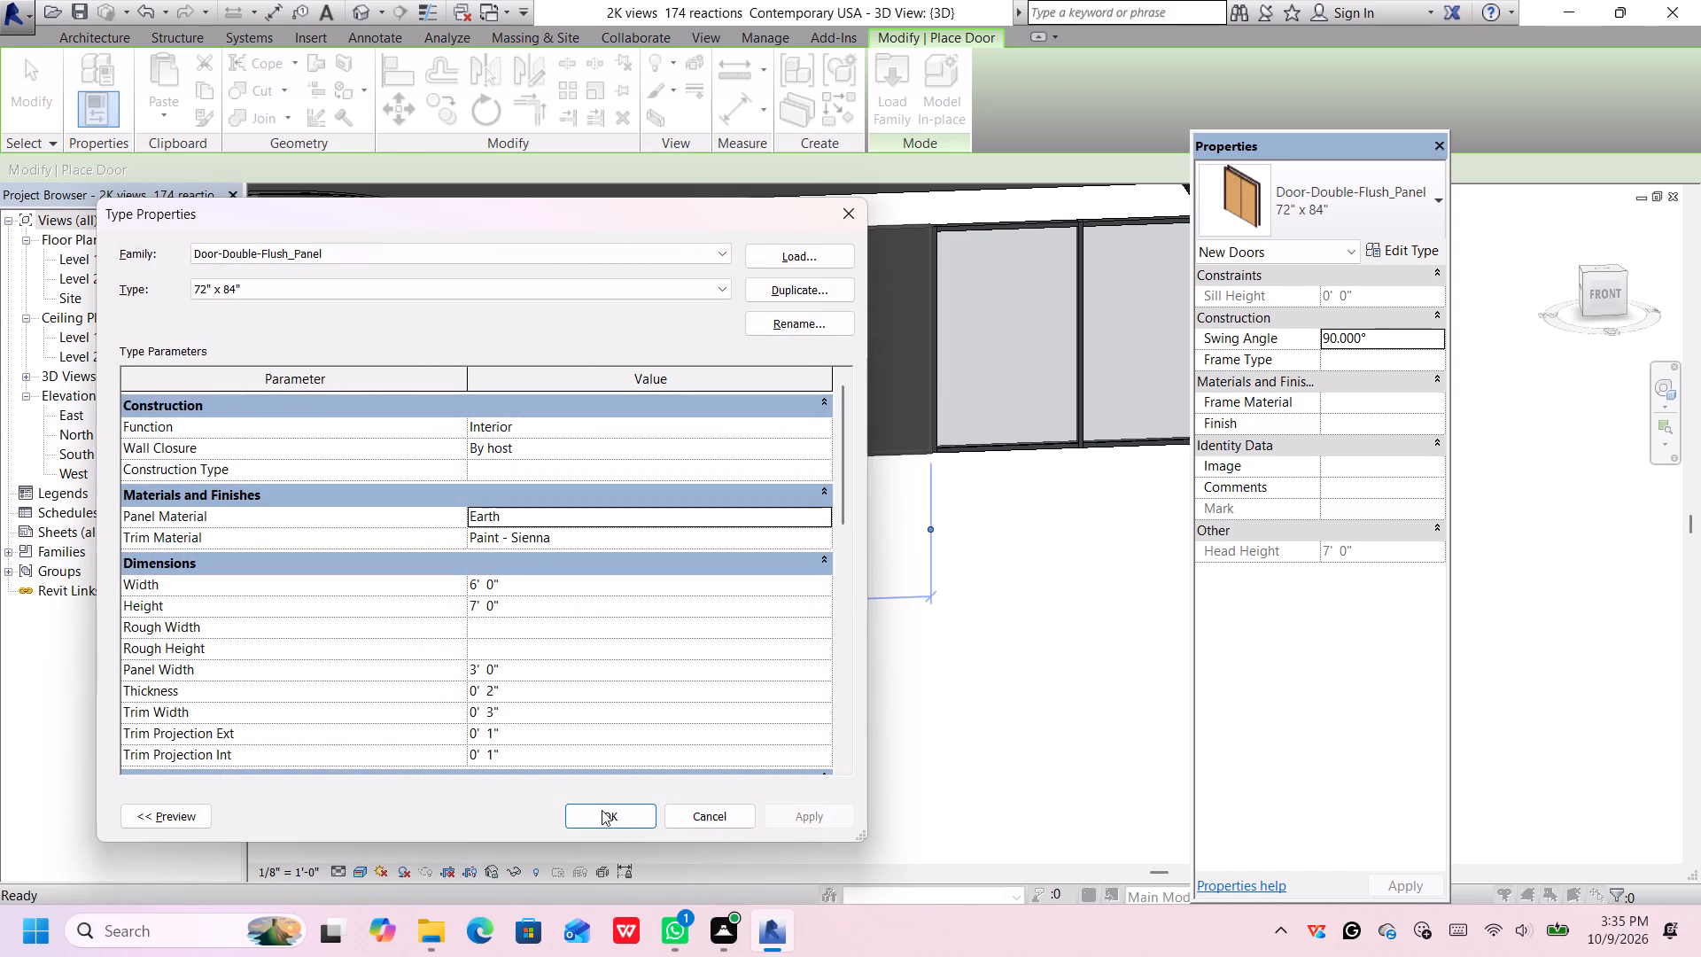
pyautogui.click(590, 820)
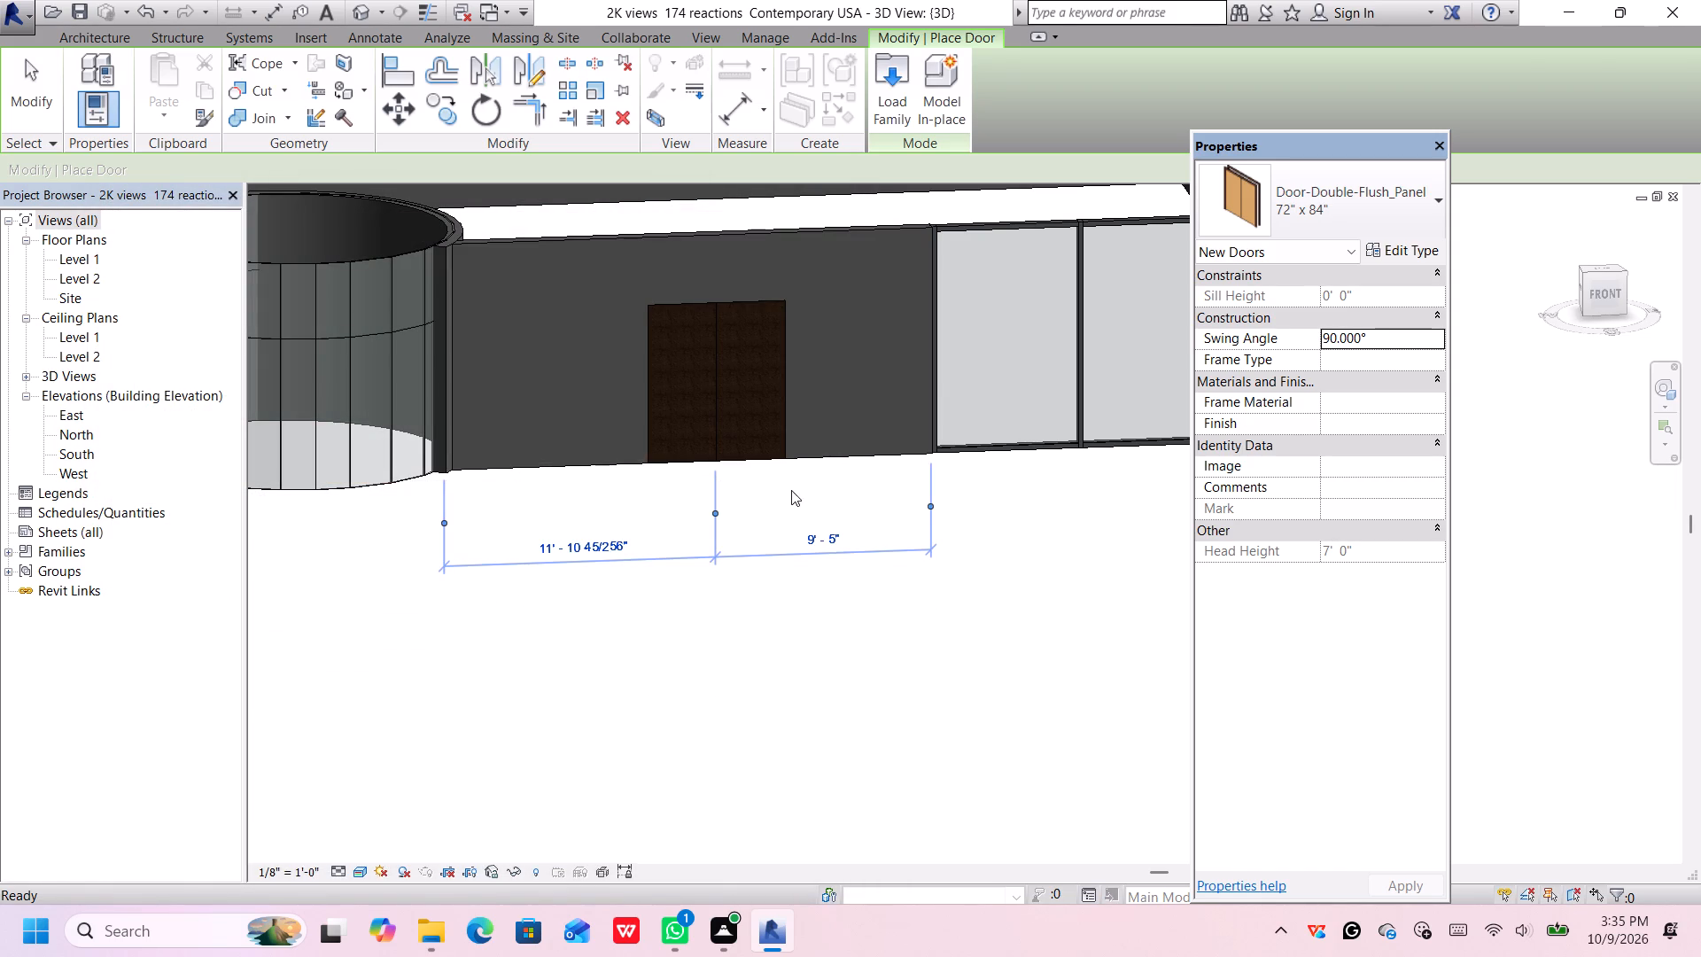
# Examine the double door's panel finish up close and within the whole front facade, ending door placement.
pyautogui.moveTo(766, 491); pyautogui.dragTo(780, 537, button='middle')
pyautogui.scroll(6, 724, 443)
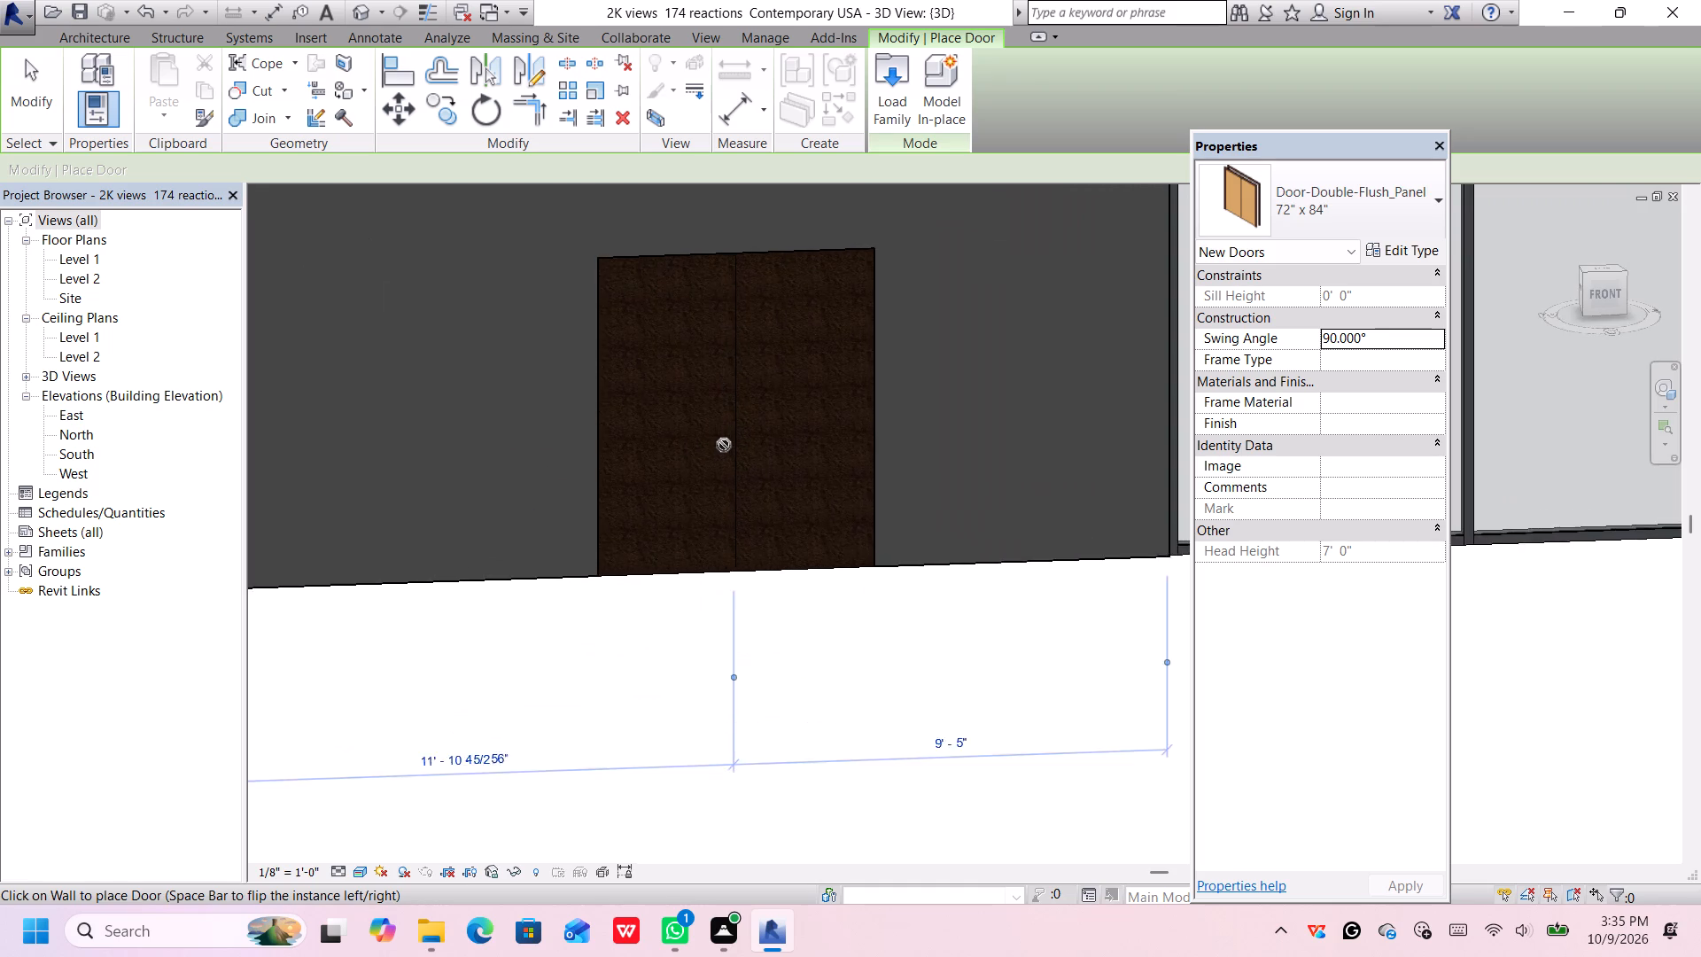
pyautogui.scroll(8, 724, 445)
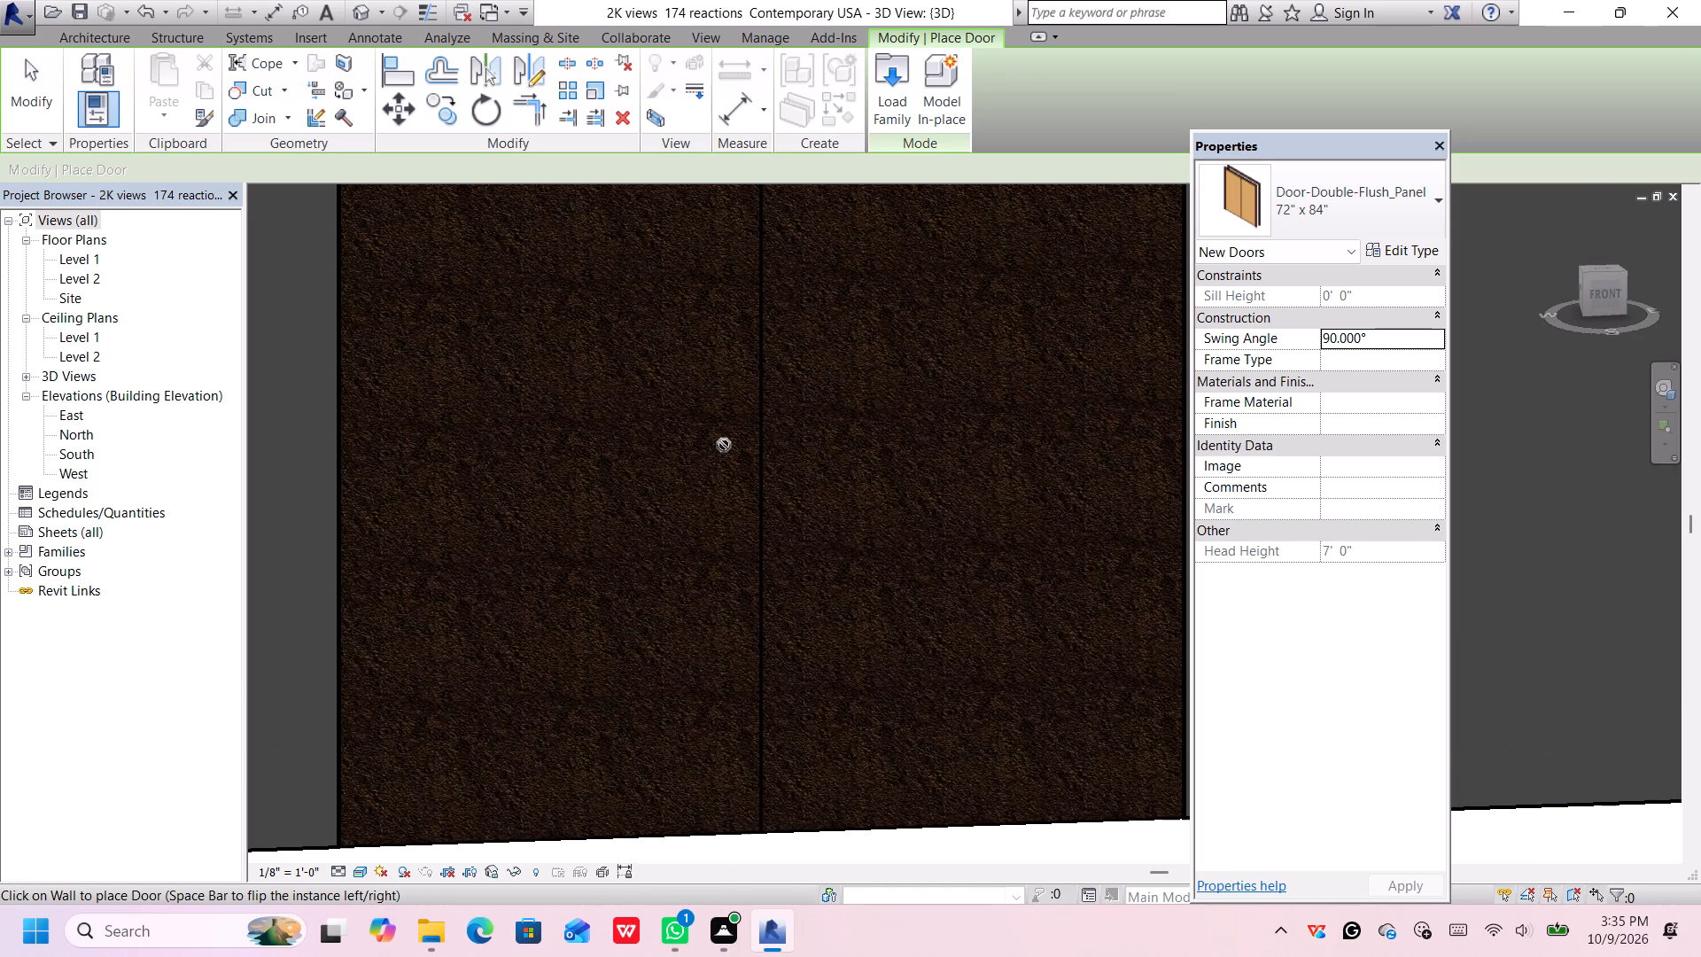
pyautogui.scroll(-9, 724, 445)
pyautogui.moveTo(726, 447); pyautogui.dragTo(719, 479, button='middle')
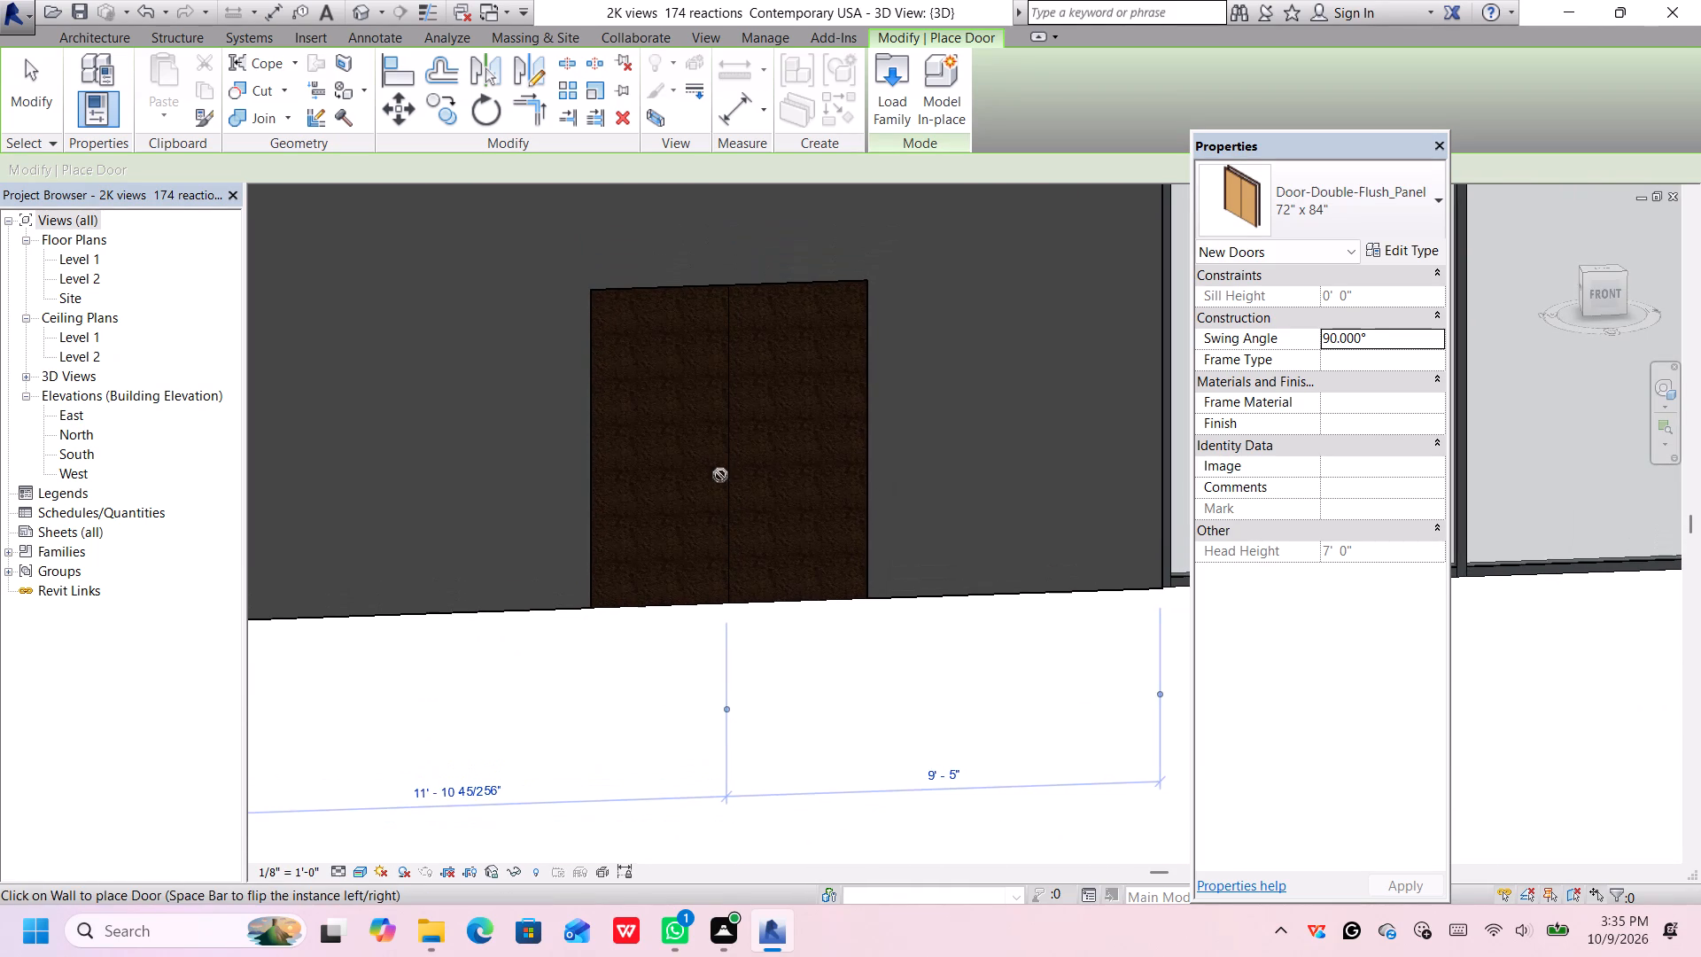
pyautogui.press('Escape')
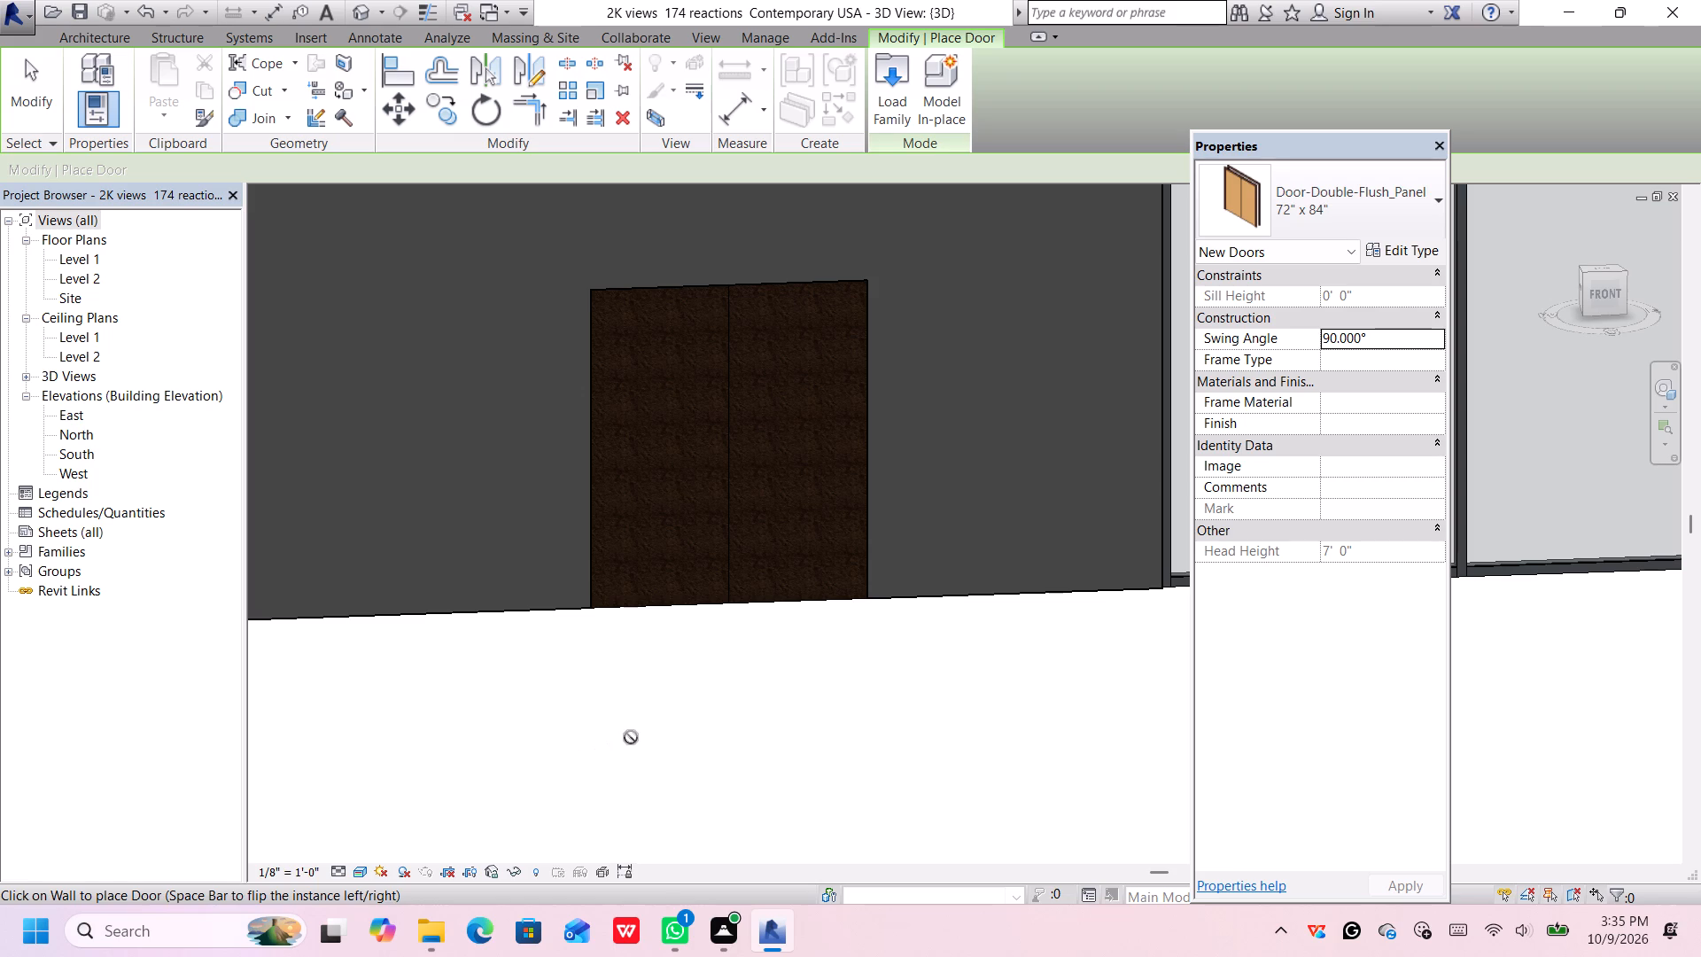
pyautogui.scroll(-4, 738, 608)
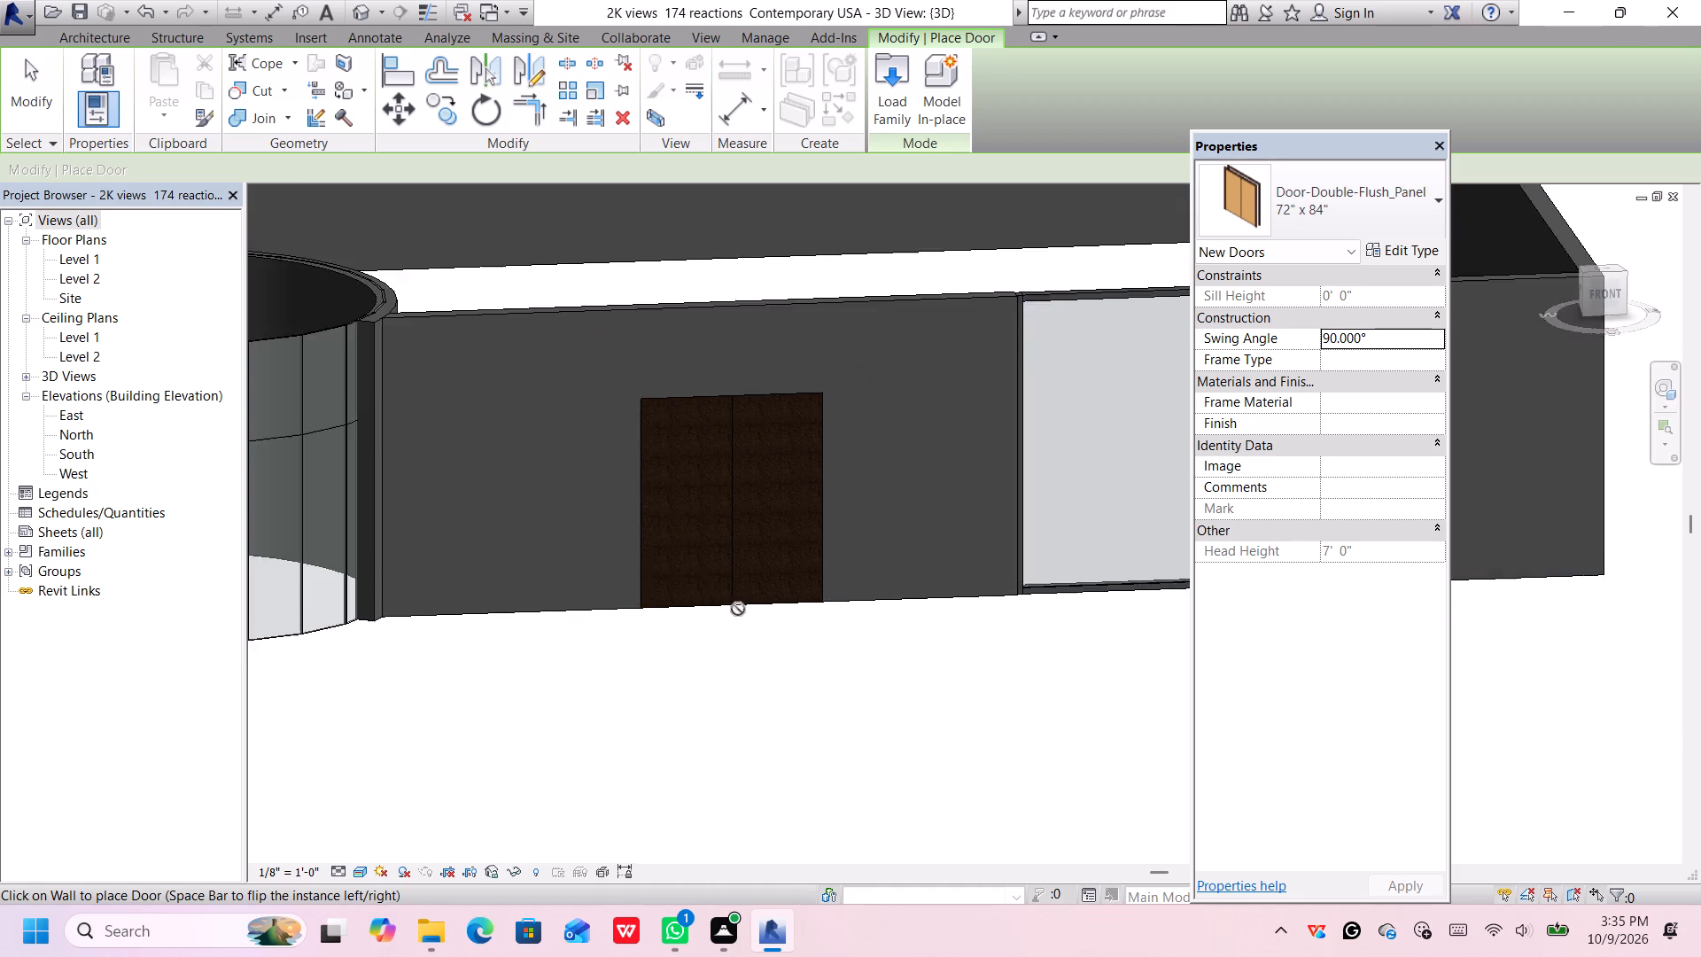
pyautogui.scroll(-4, 751, 736)
pyautogui.moveTo(761, 740); pyautogui.dragTo(764, 704, button='middle')
pyautogui.middleClick(764, 704)
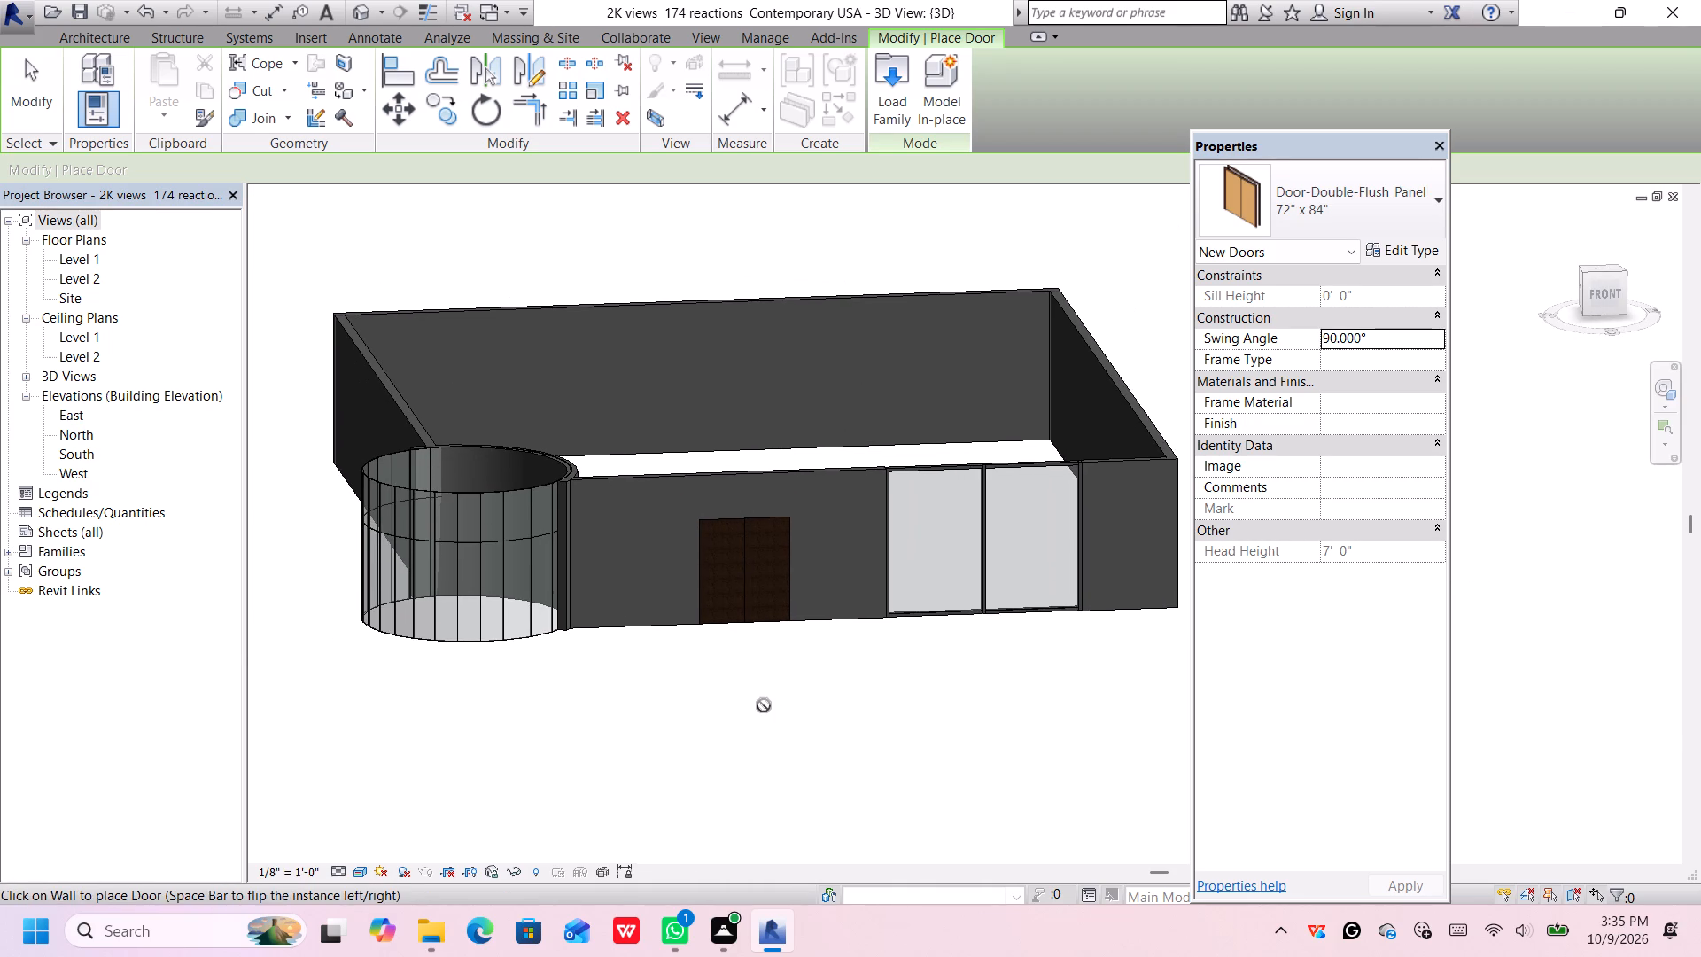
pyautogui.press('Escape')
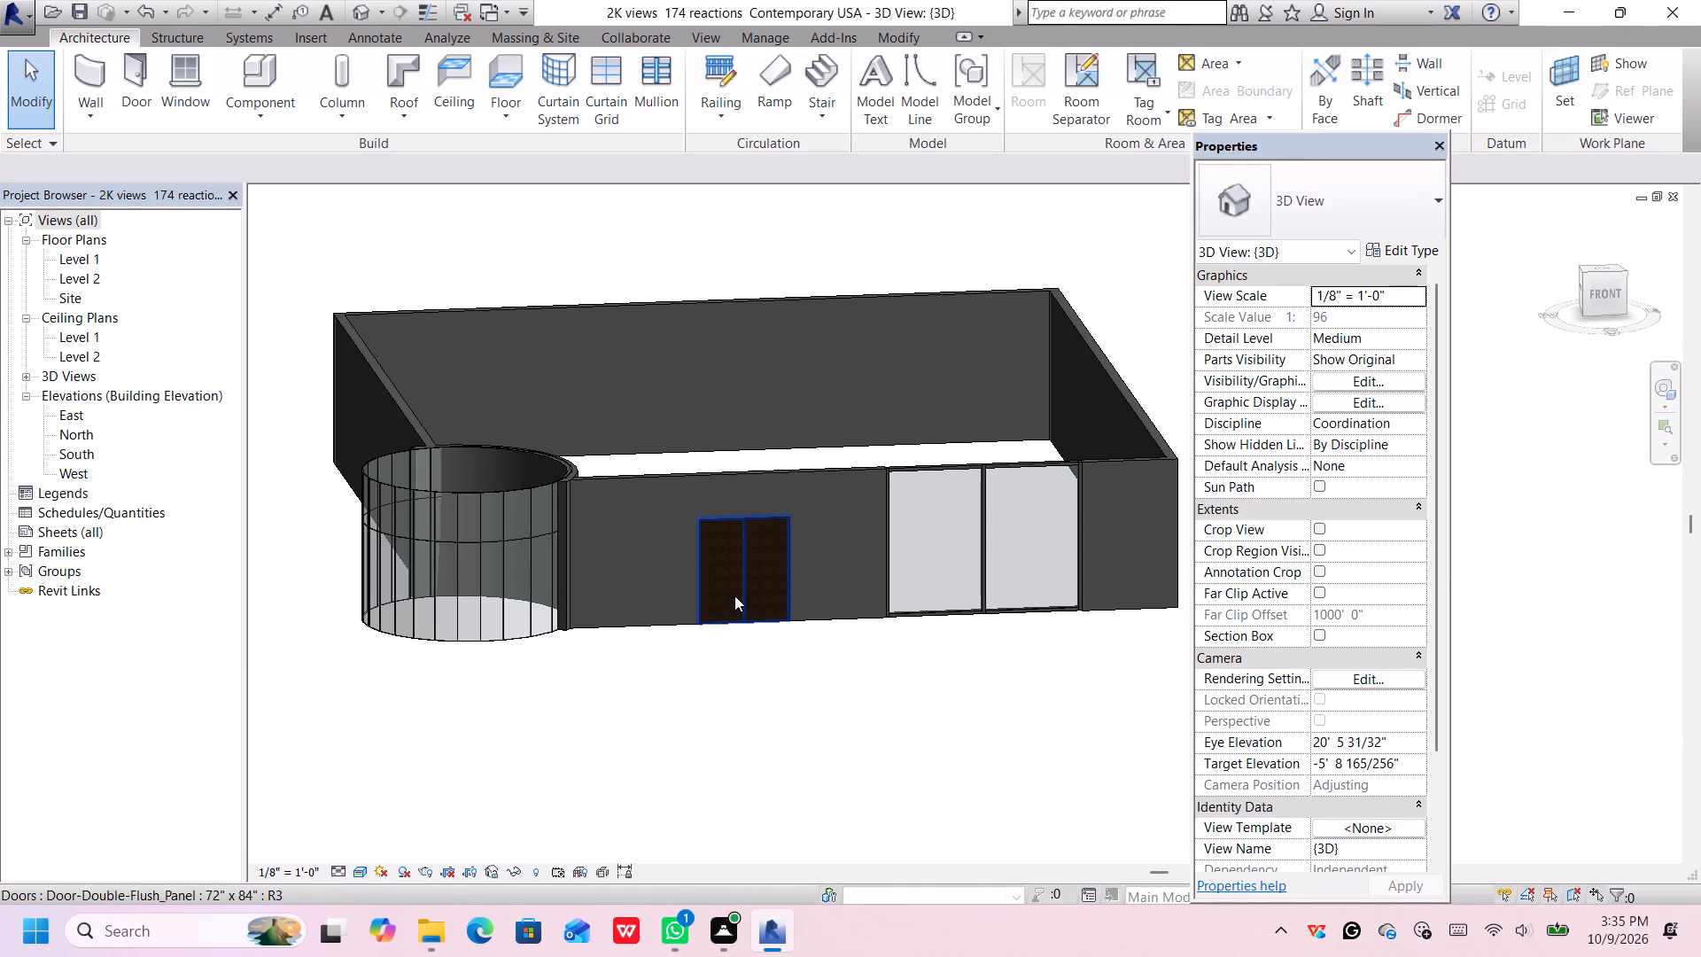
pyautogui.scroll(5, 744, 569)
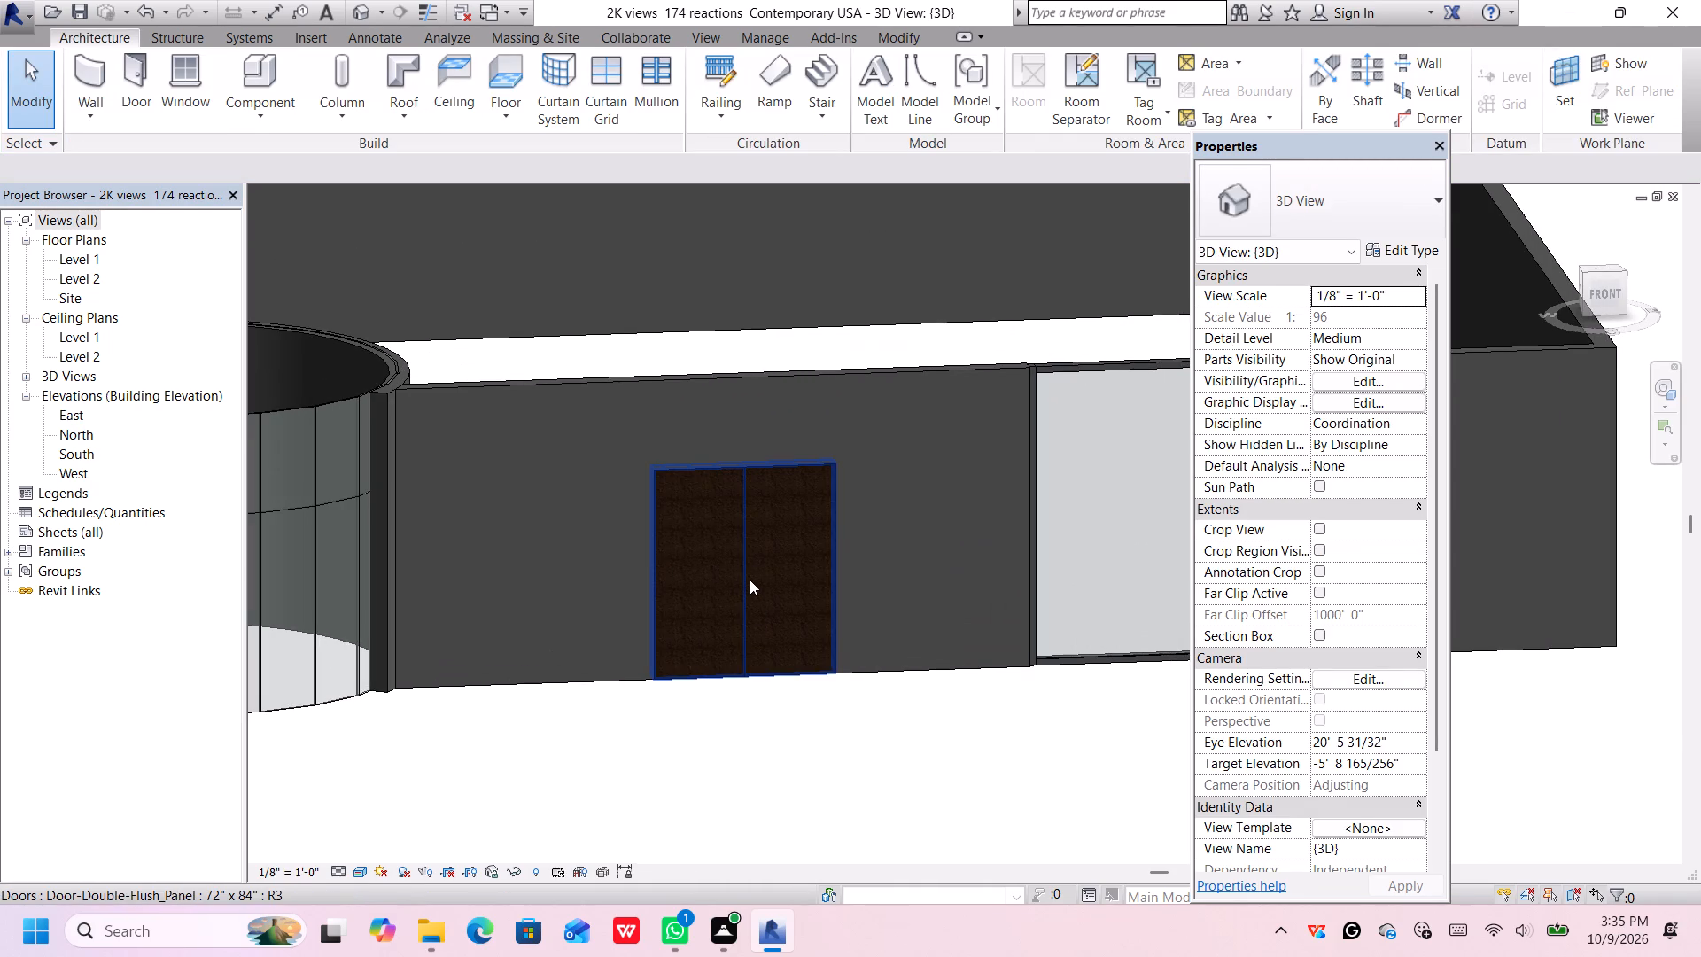
pyautogui.scroll(4, 678, 574)
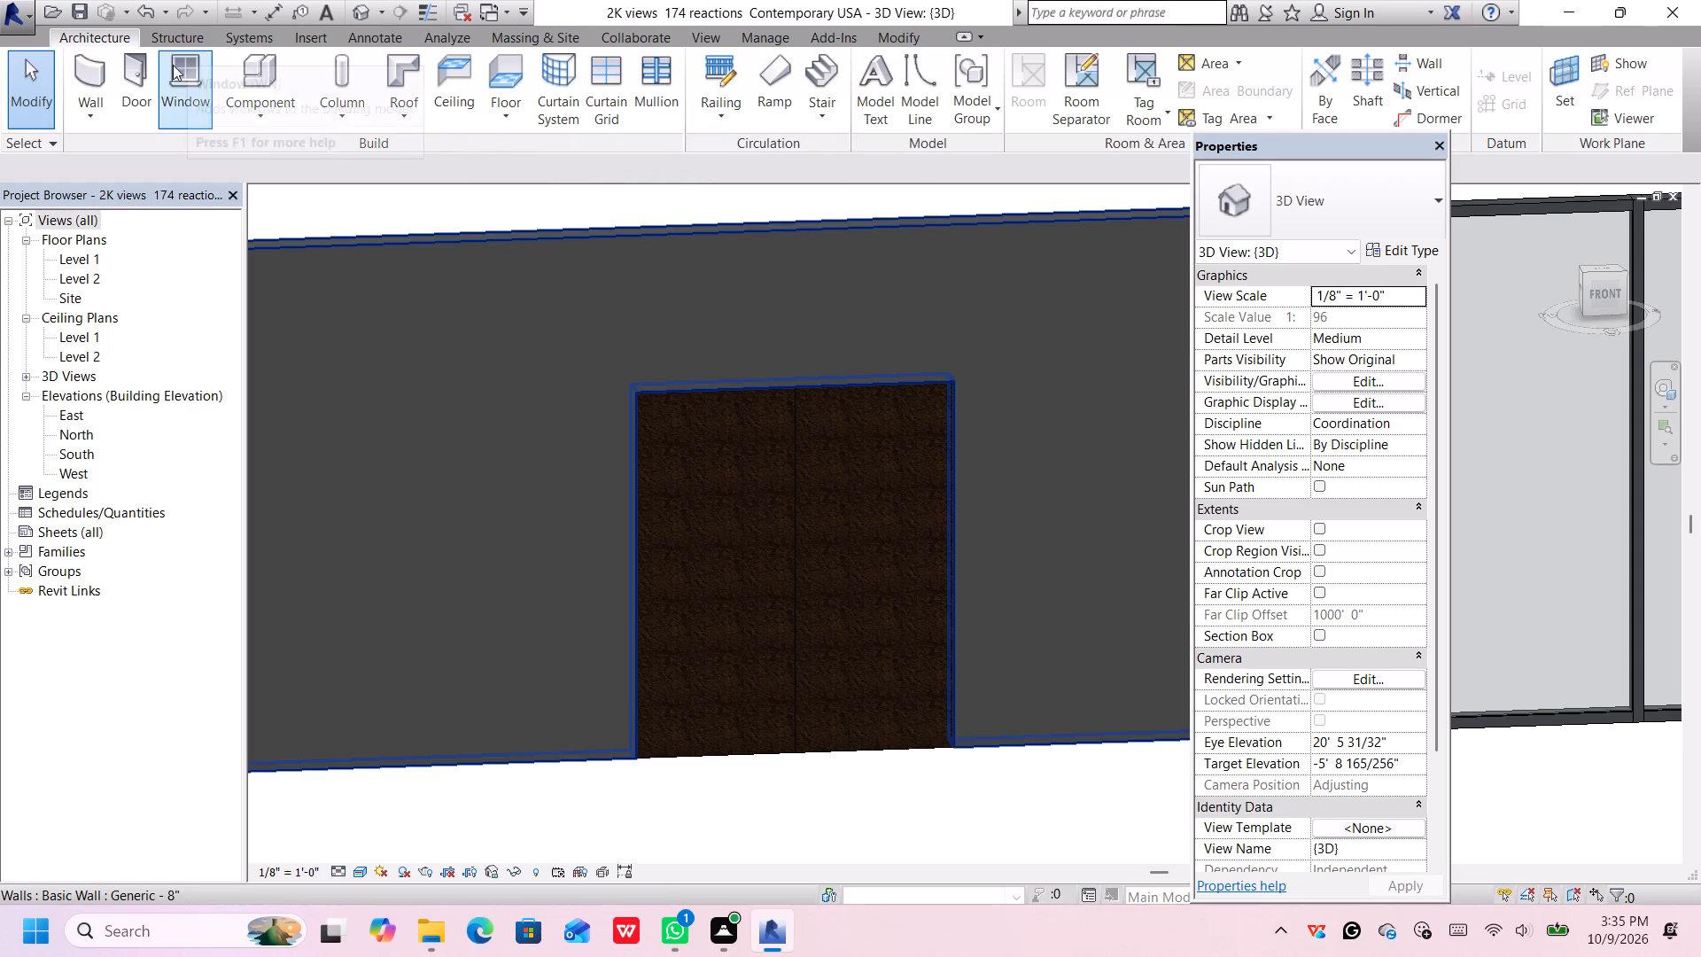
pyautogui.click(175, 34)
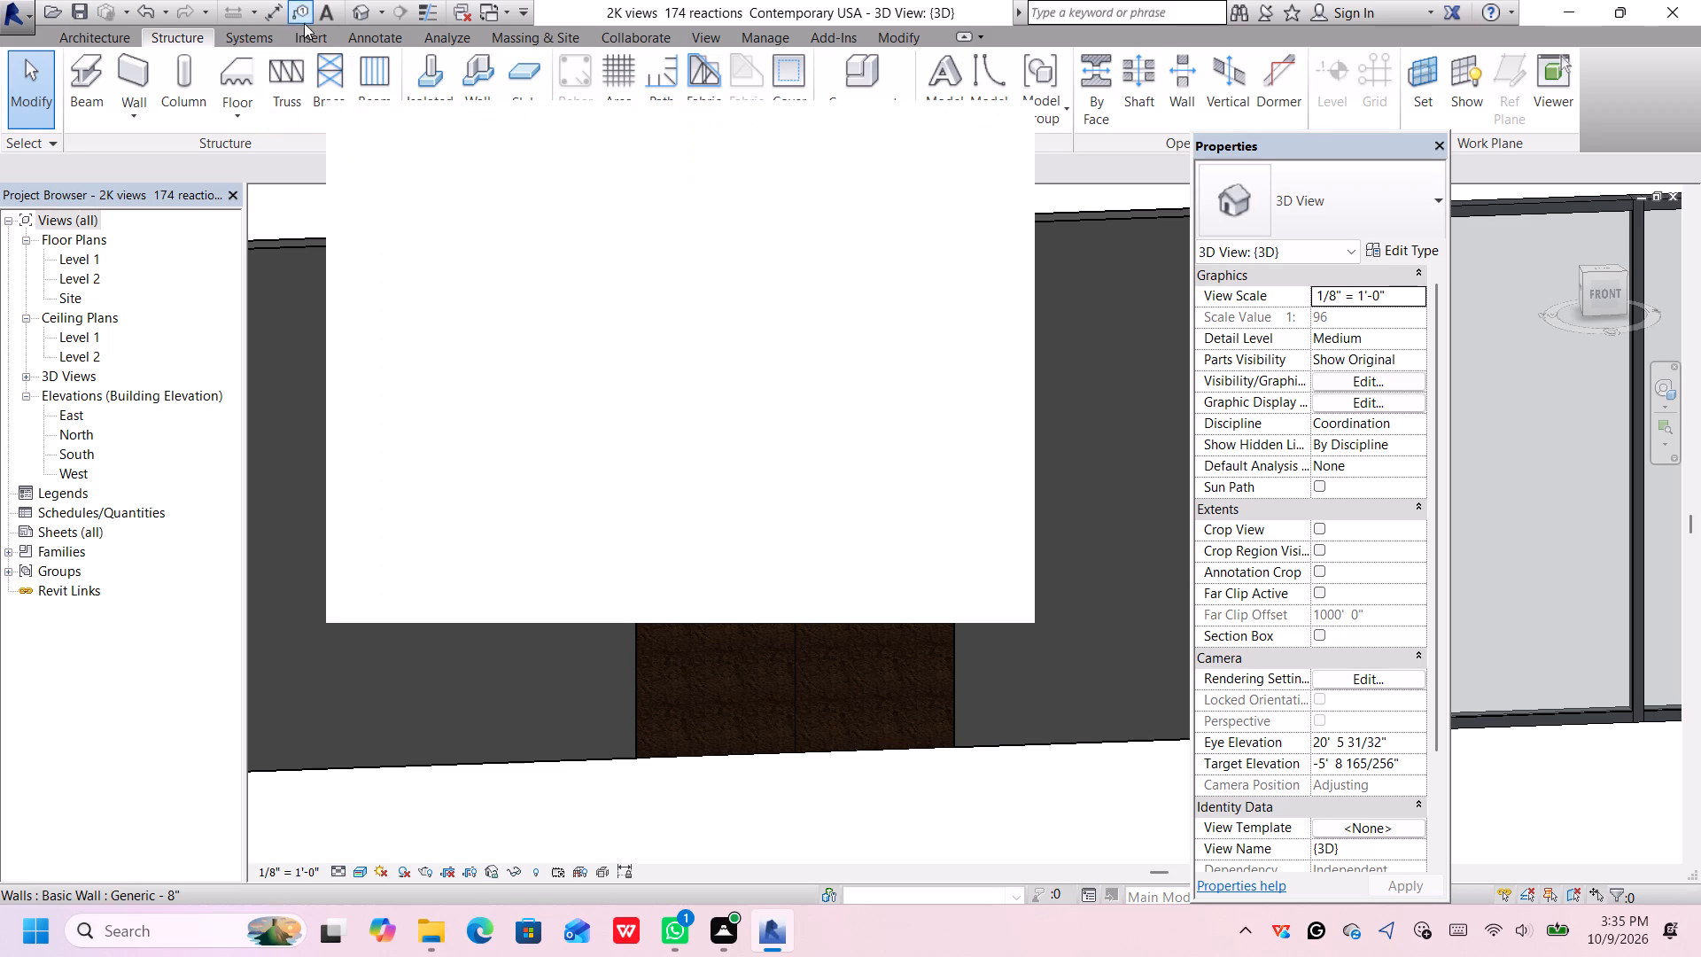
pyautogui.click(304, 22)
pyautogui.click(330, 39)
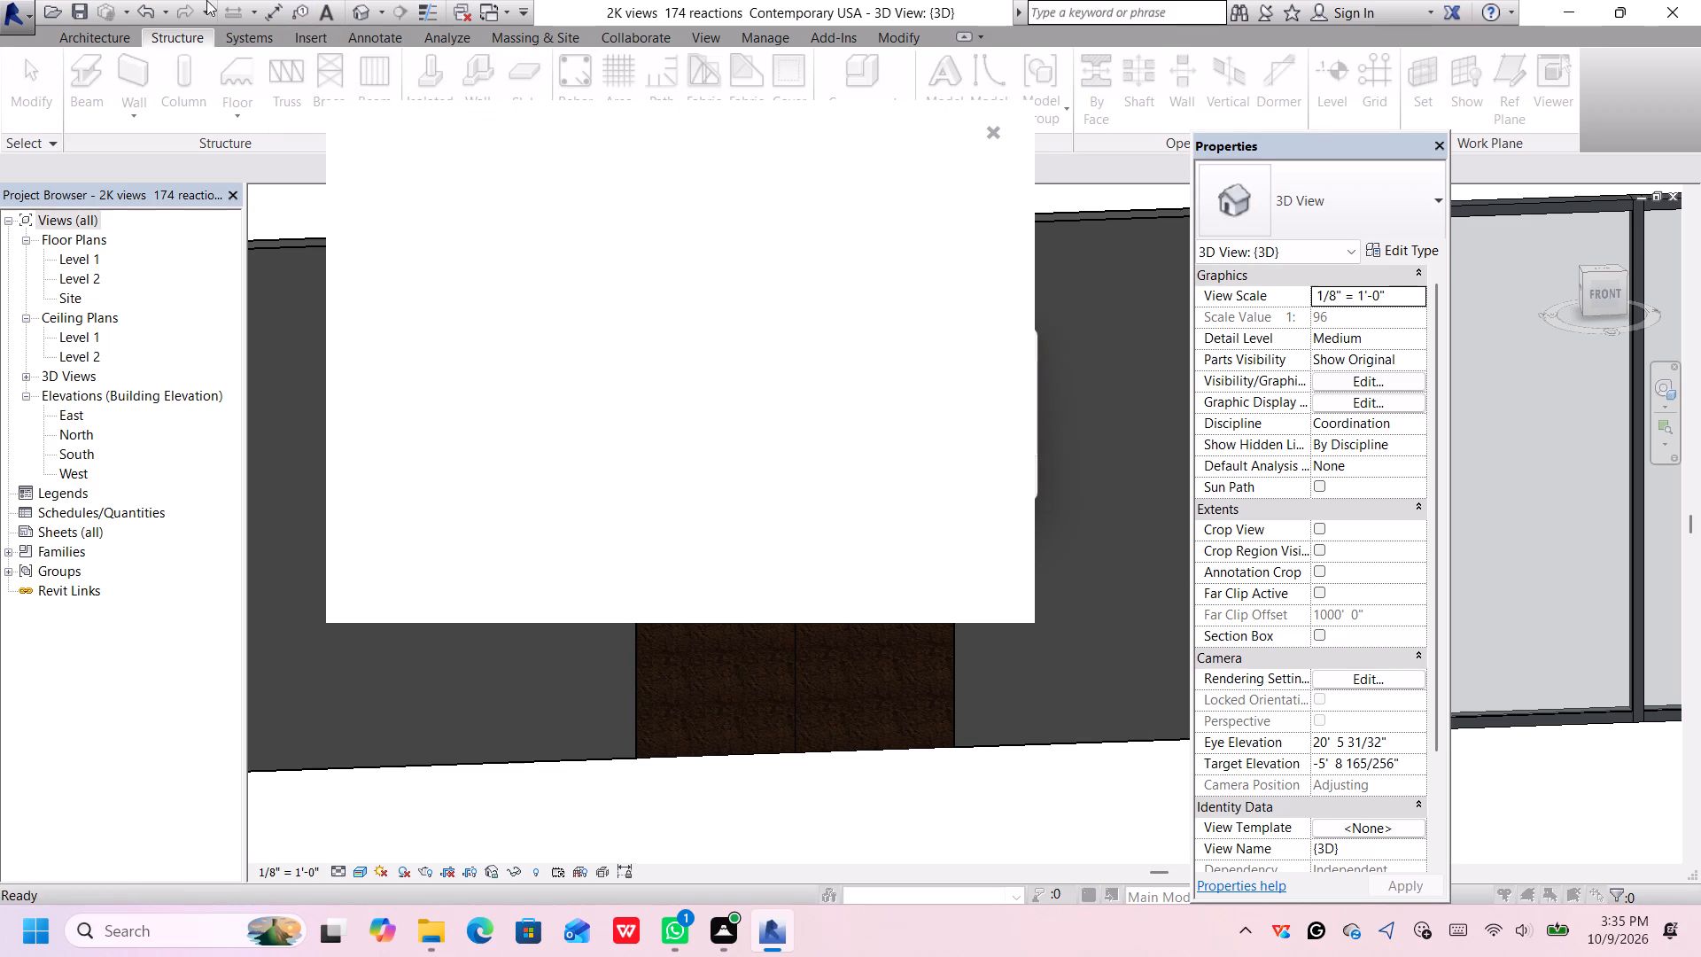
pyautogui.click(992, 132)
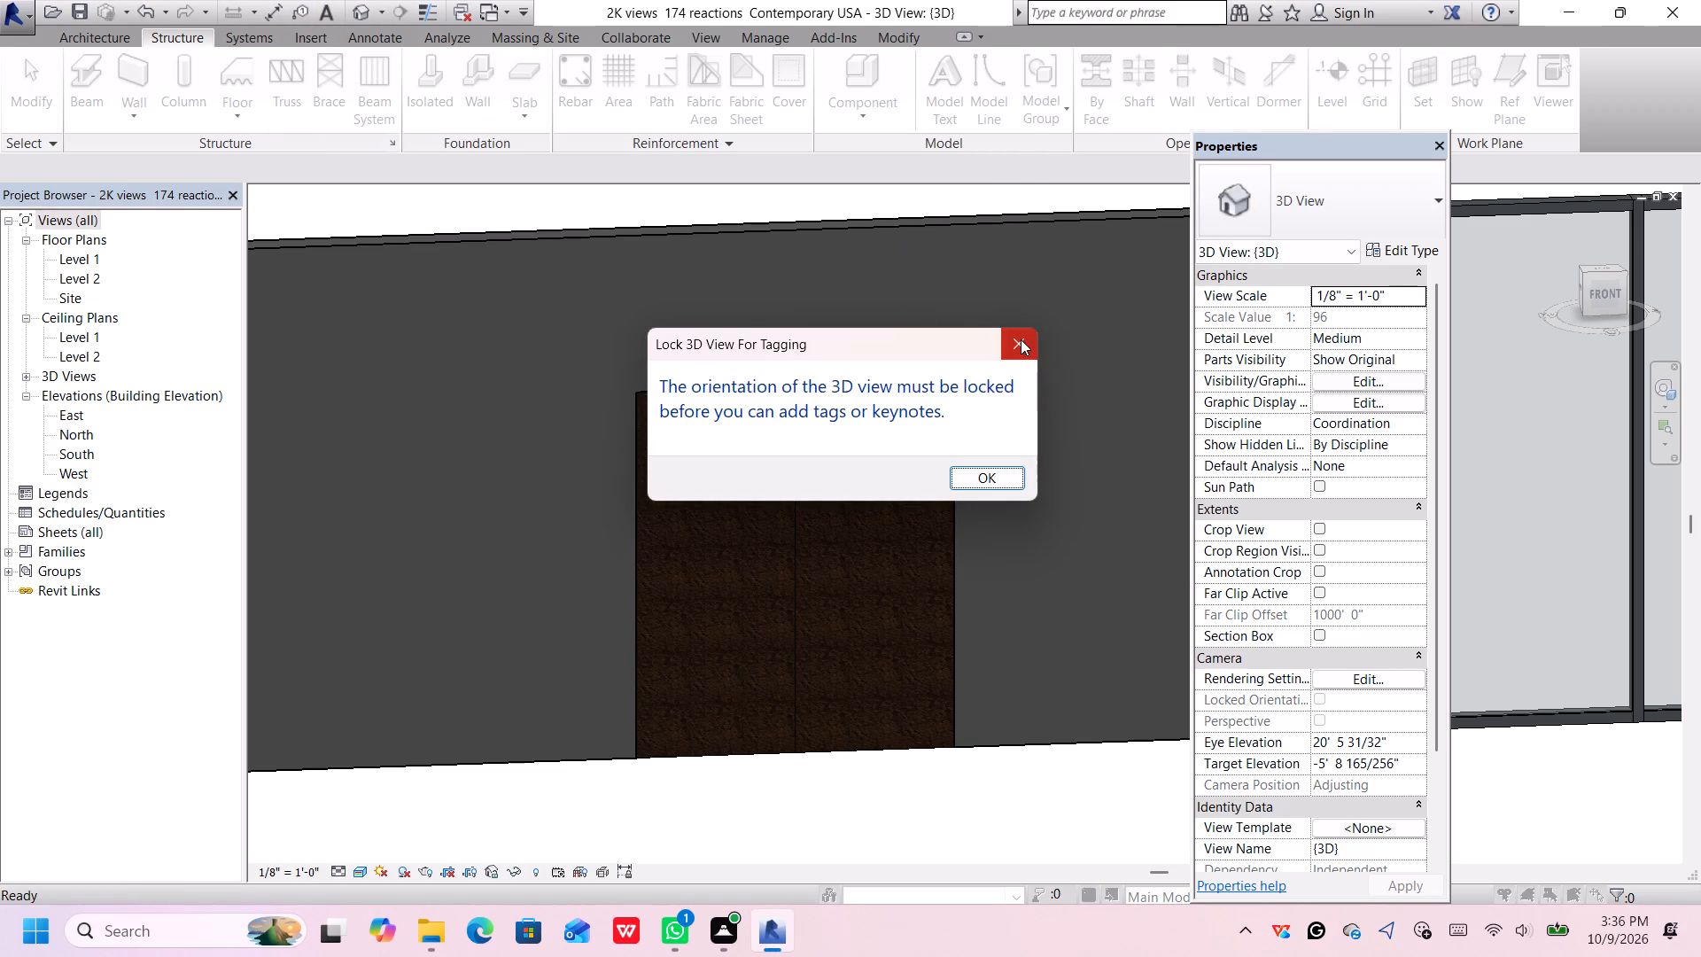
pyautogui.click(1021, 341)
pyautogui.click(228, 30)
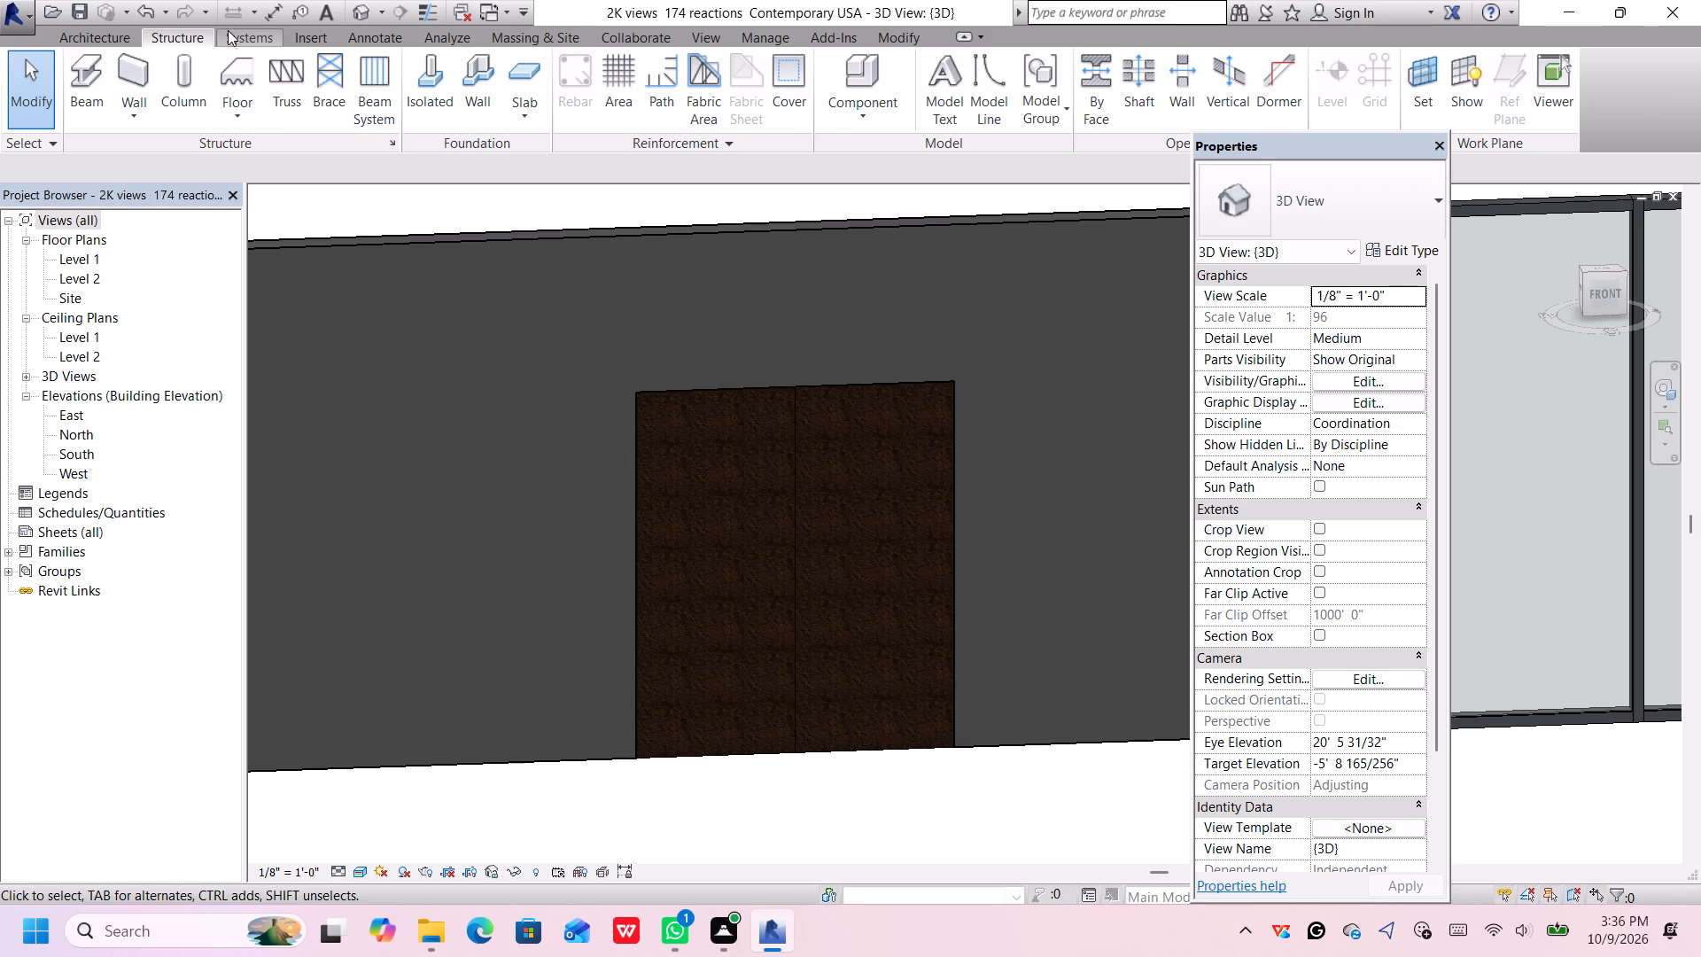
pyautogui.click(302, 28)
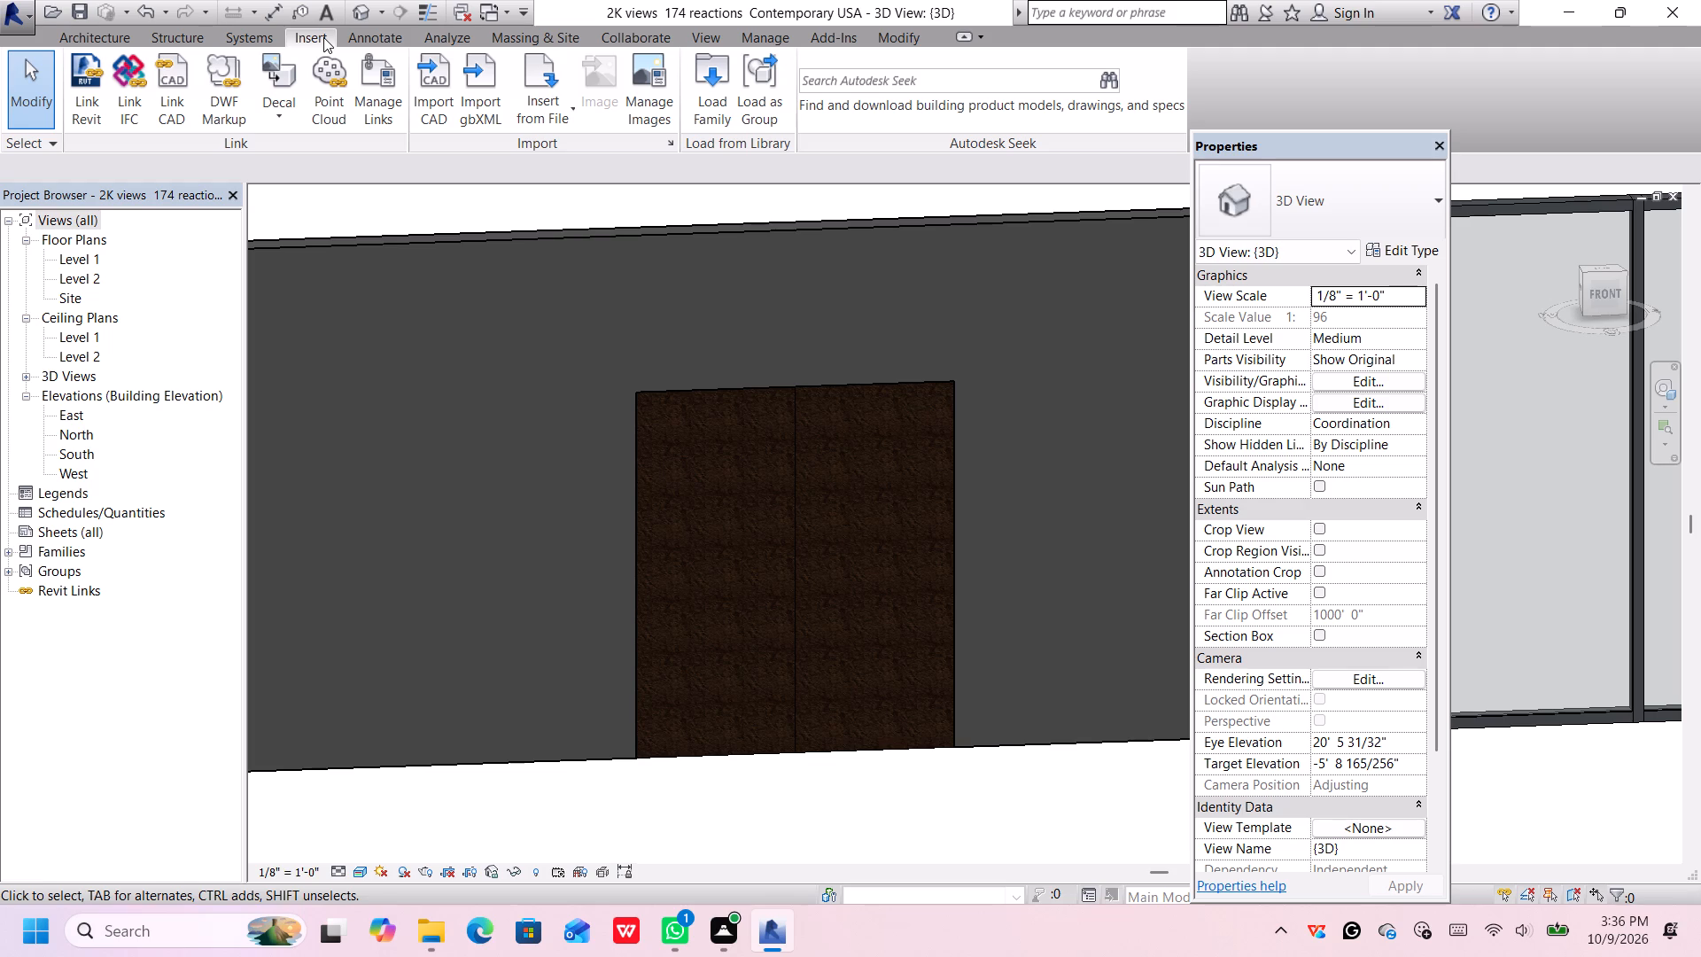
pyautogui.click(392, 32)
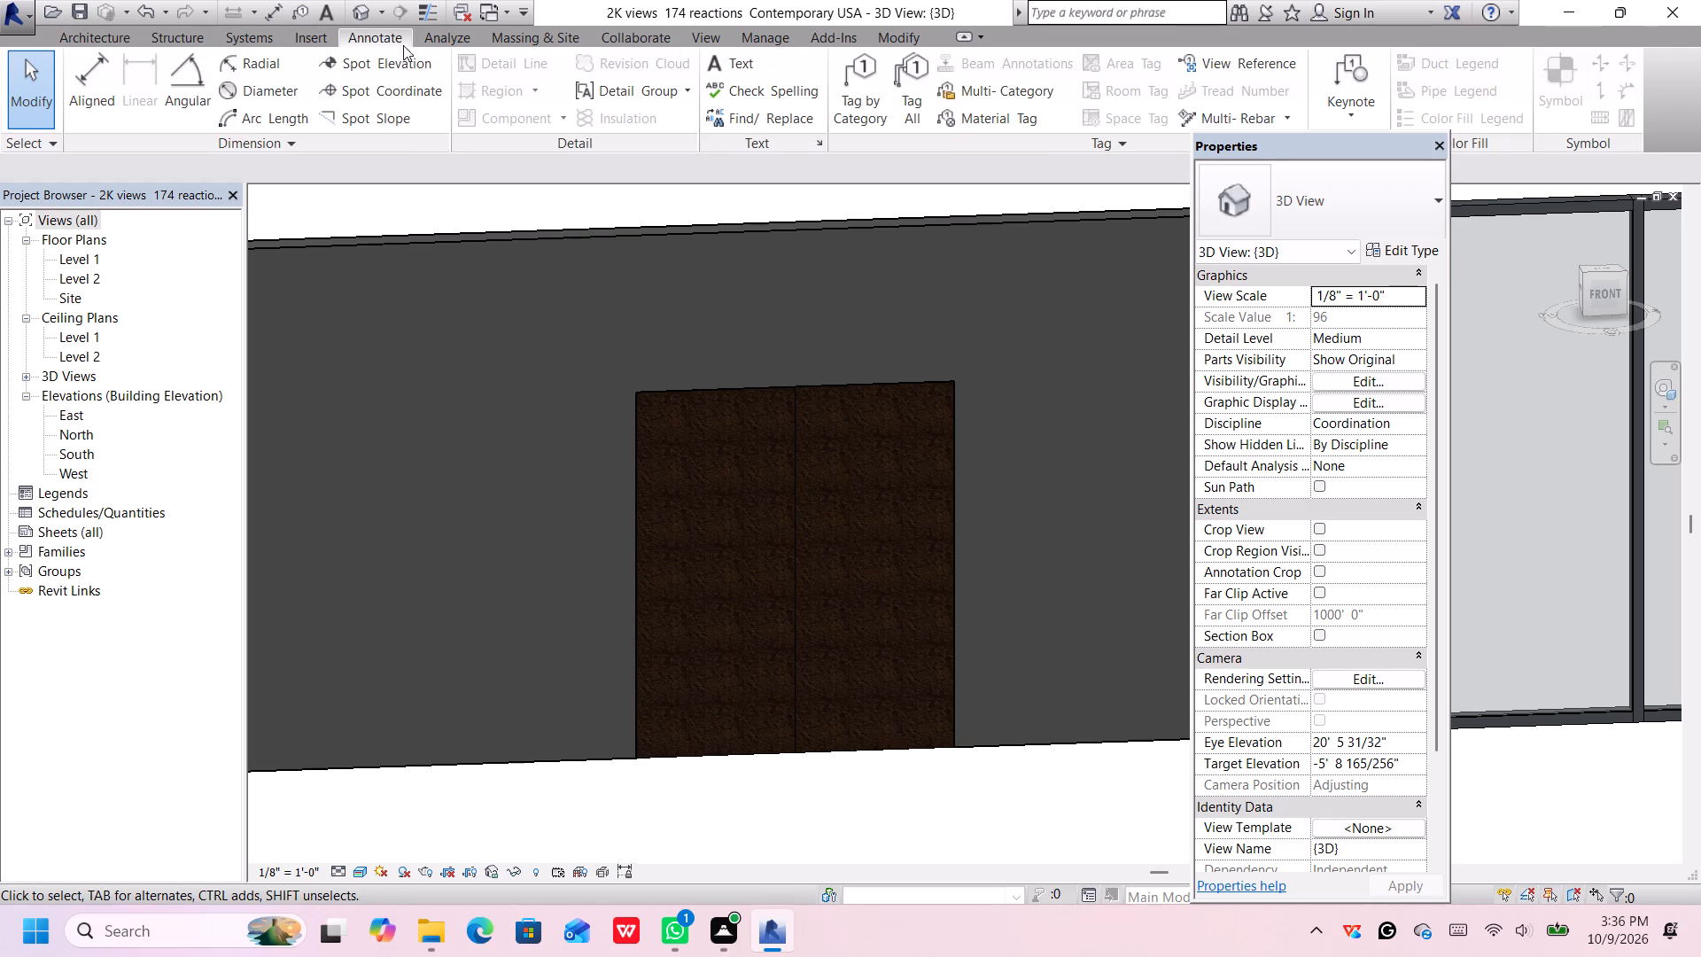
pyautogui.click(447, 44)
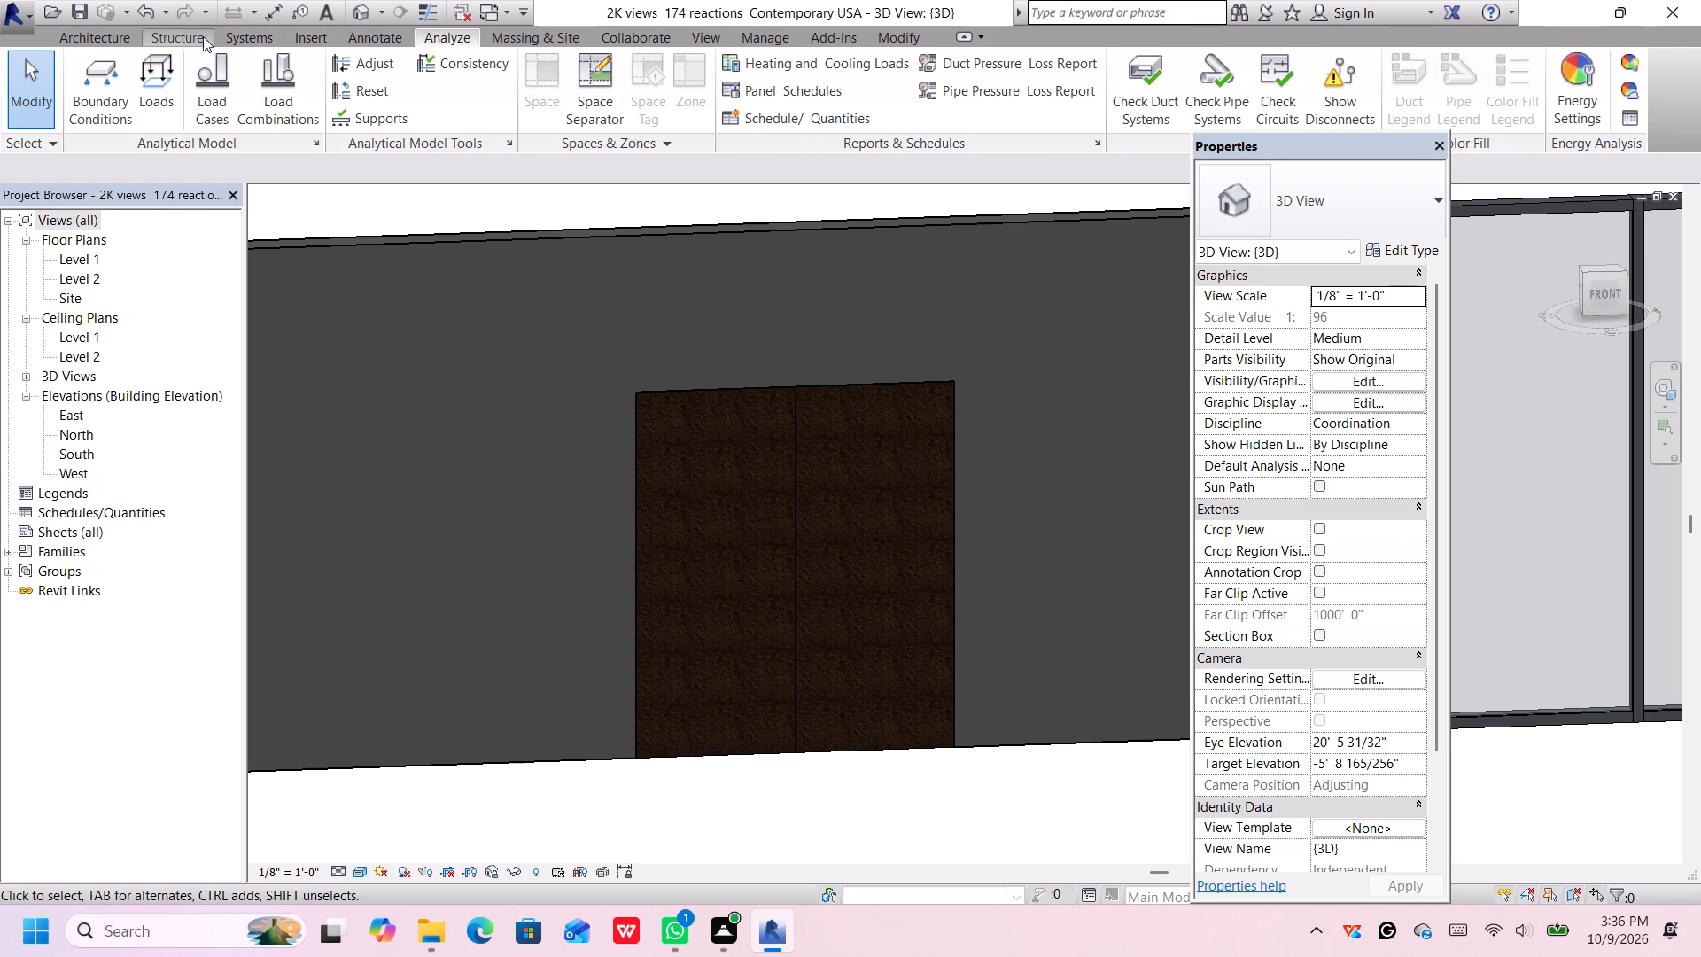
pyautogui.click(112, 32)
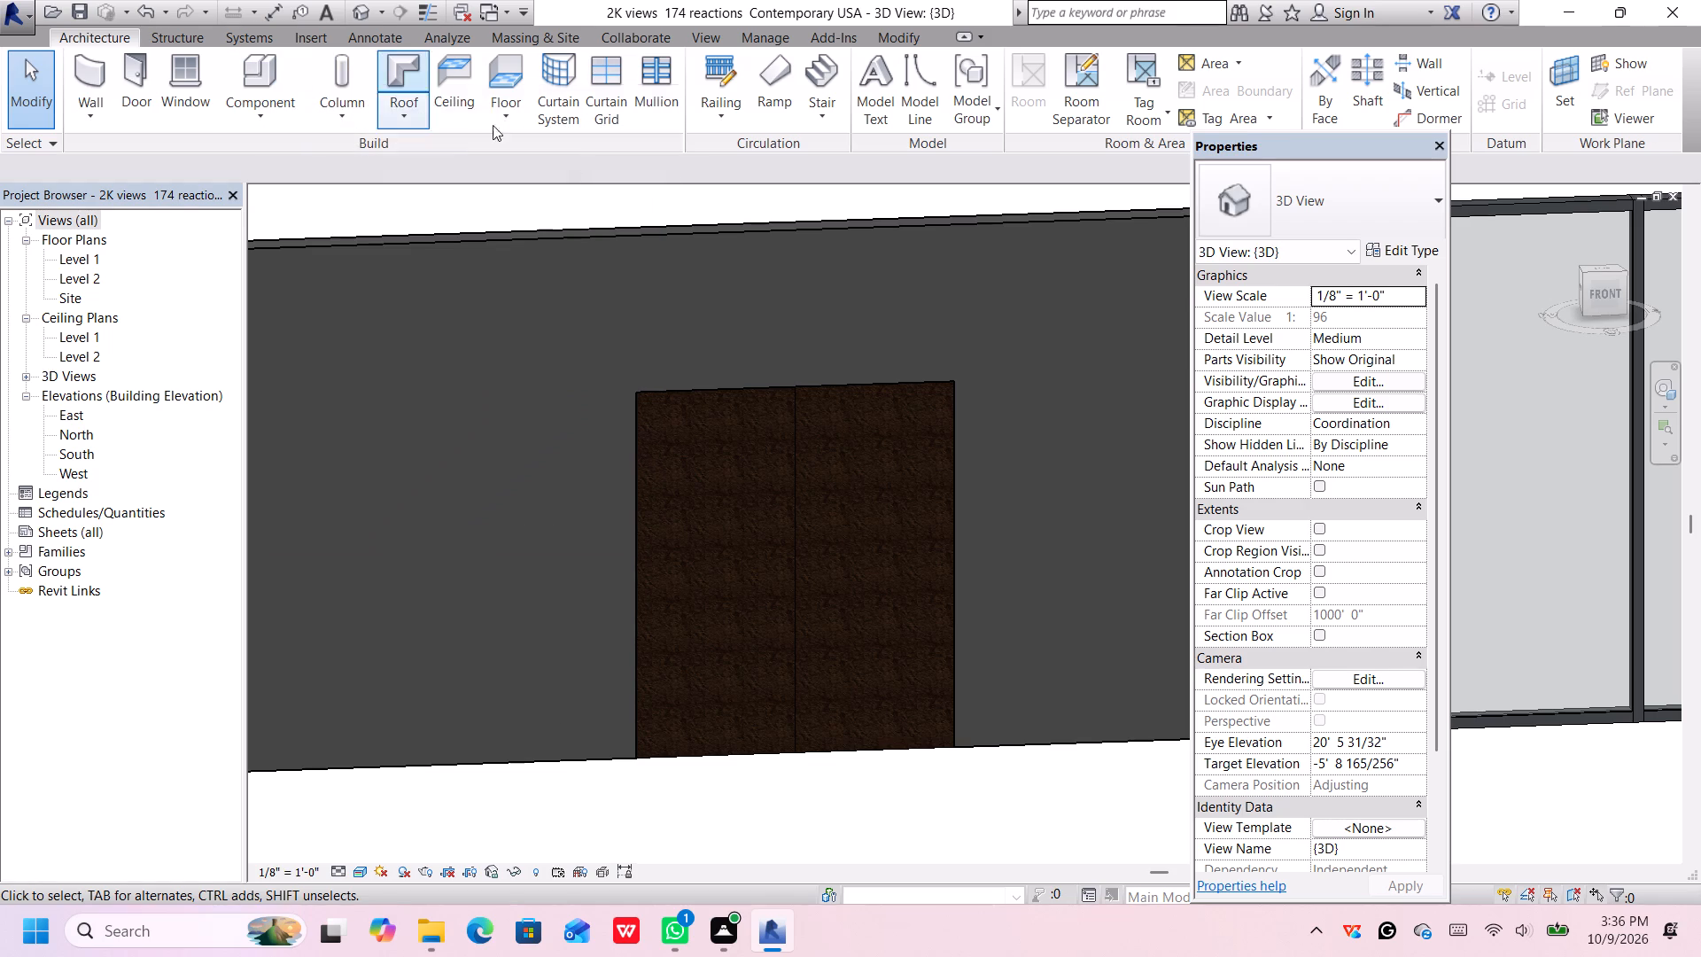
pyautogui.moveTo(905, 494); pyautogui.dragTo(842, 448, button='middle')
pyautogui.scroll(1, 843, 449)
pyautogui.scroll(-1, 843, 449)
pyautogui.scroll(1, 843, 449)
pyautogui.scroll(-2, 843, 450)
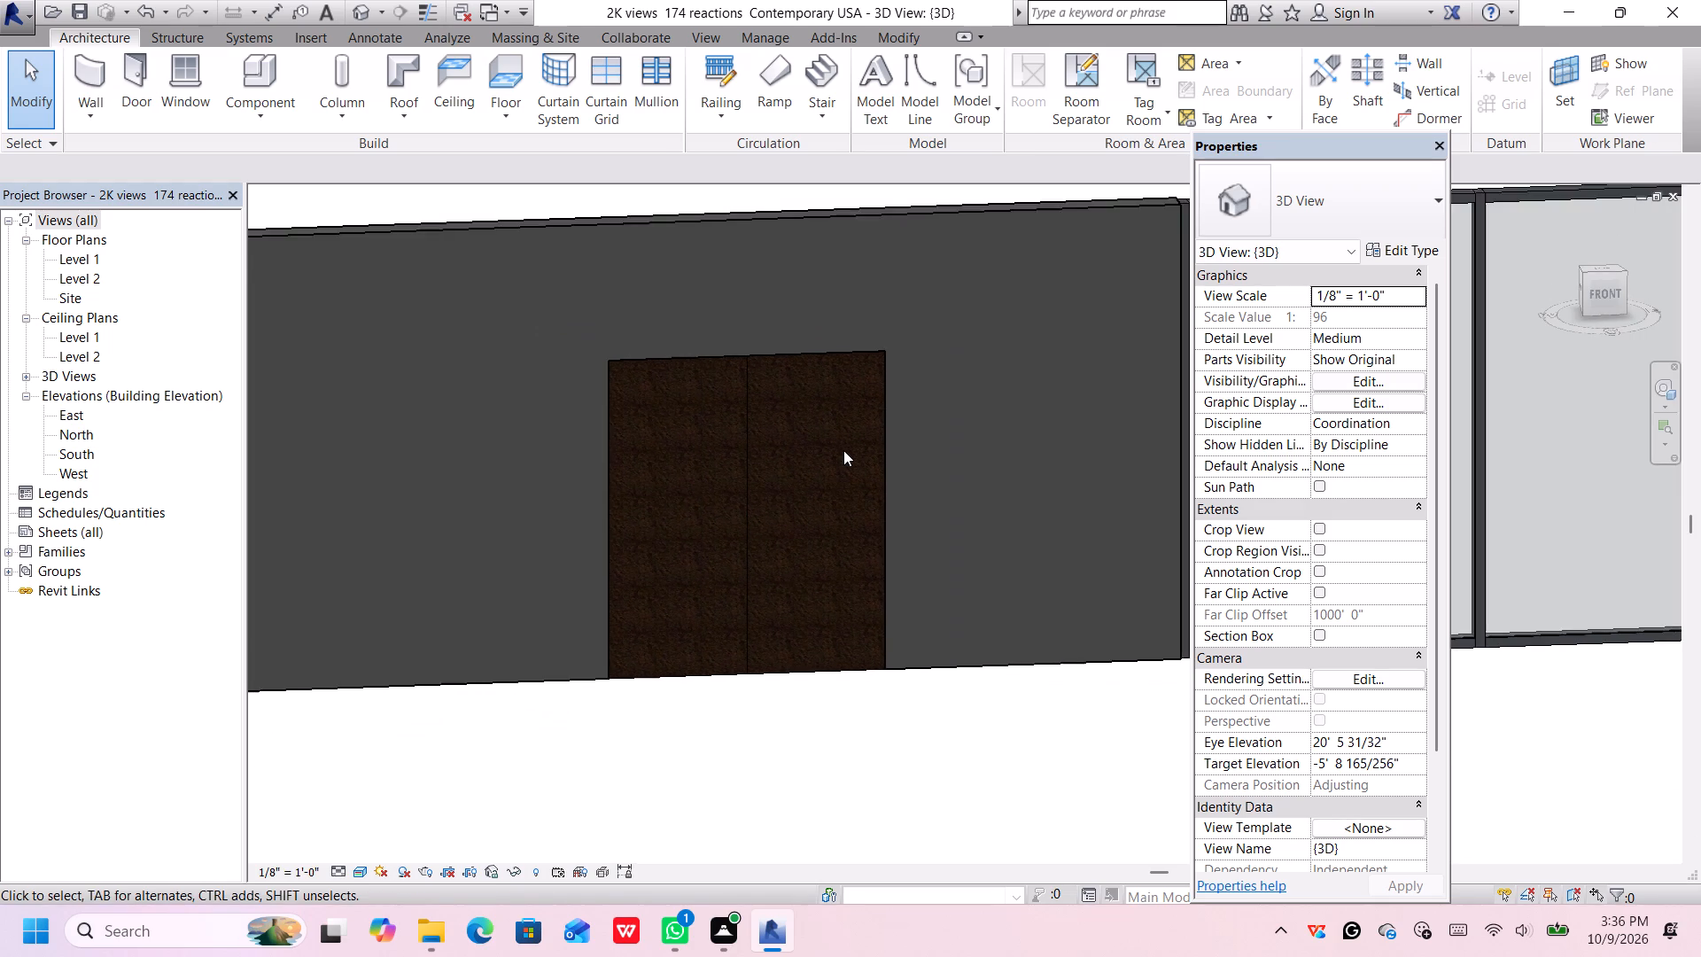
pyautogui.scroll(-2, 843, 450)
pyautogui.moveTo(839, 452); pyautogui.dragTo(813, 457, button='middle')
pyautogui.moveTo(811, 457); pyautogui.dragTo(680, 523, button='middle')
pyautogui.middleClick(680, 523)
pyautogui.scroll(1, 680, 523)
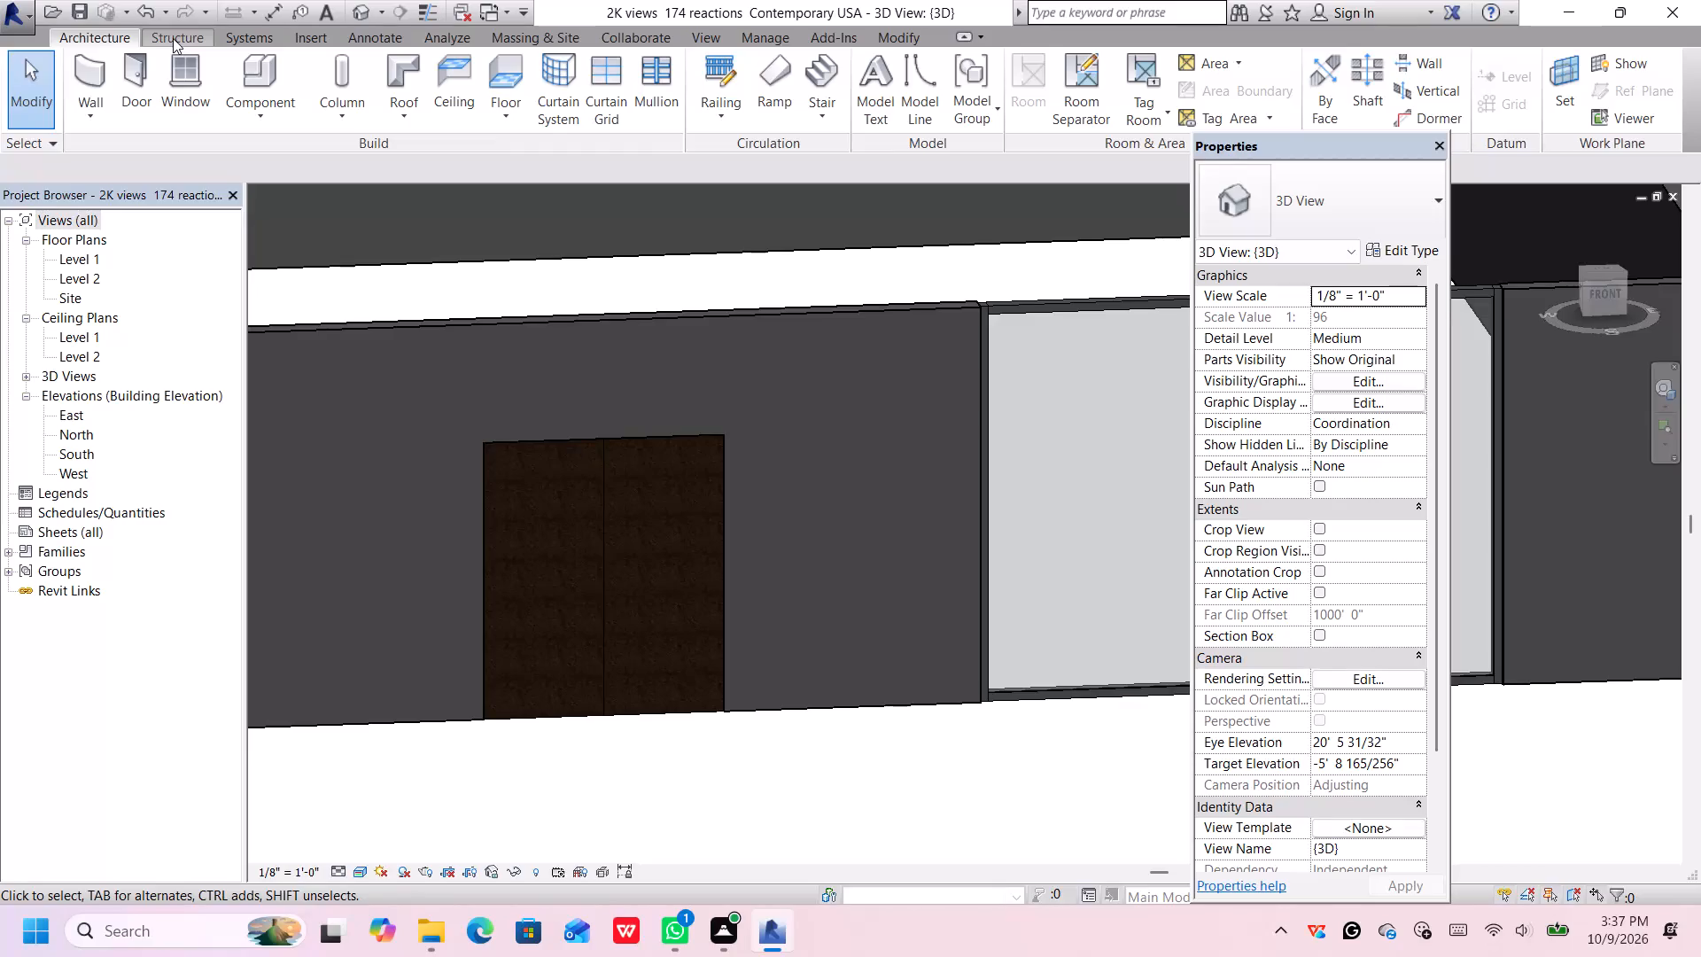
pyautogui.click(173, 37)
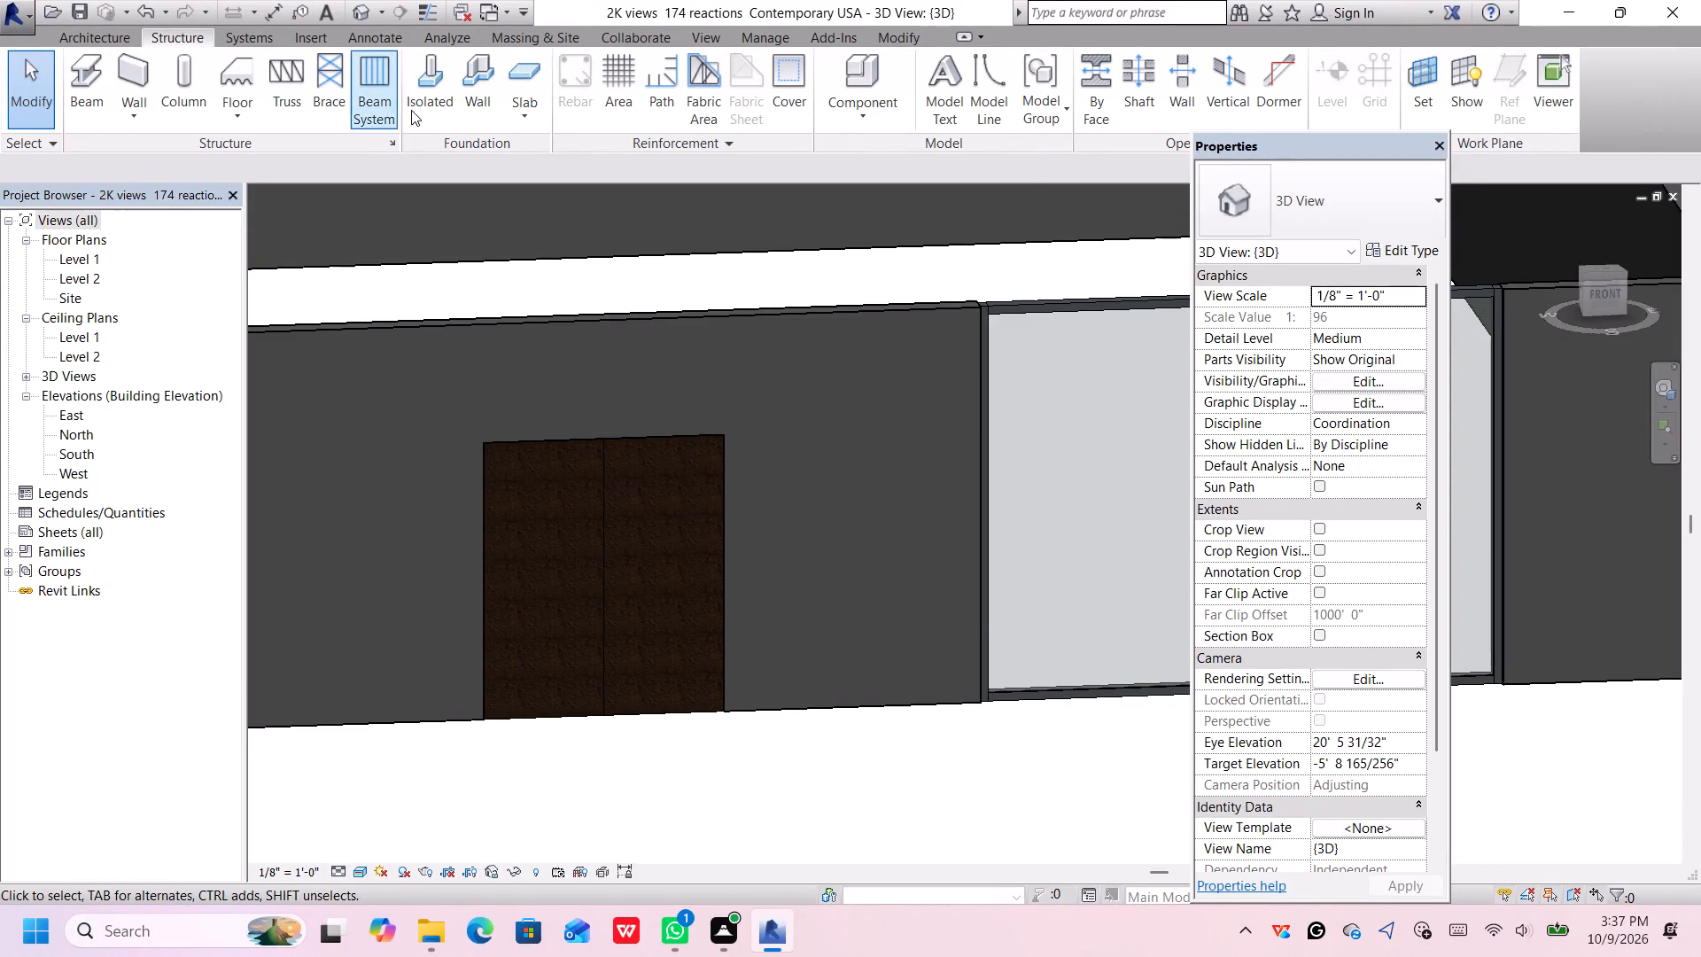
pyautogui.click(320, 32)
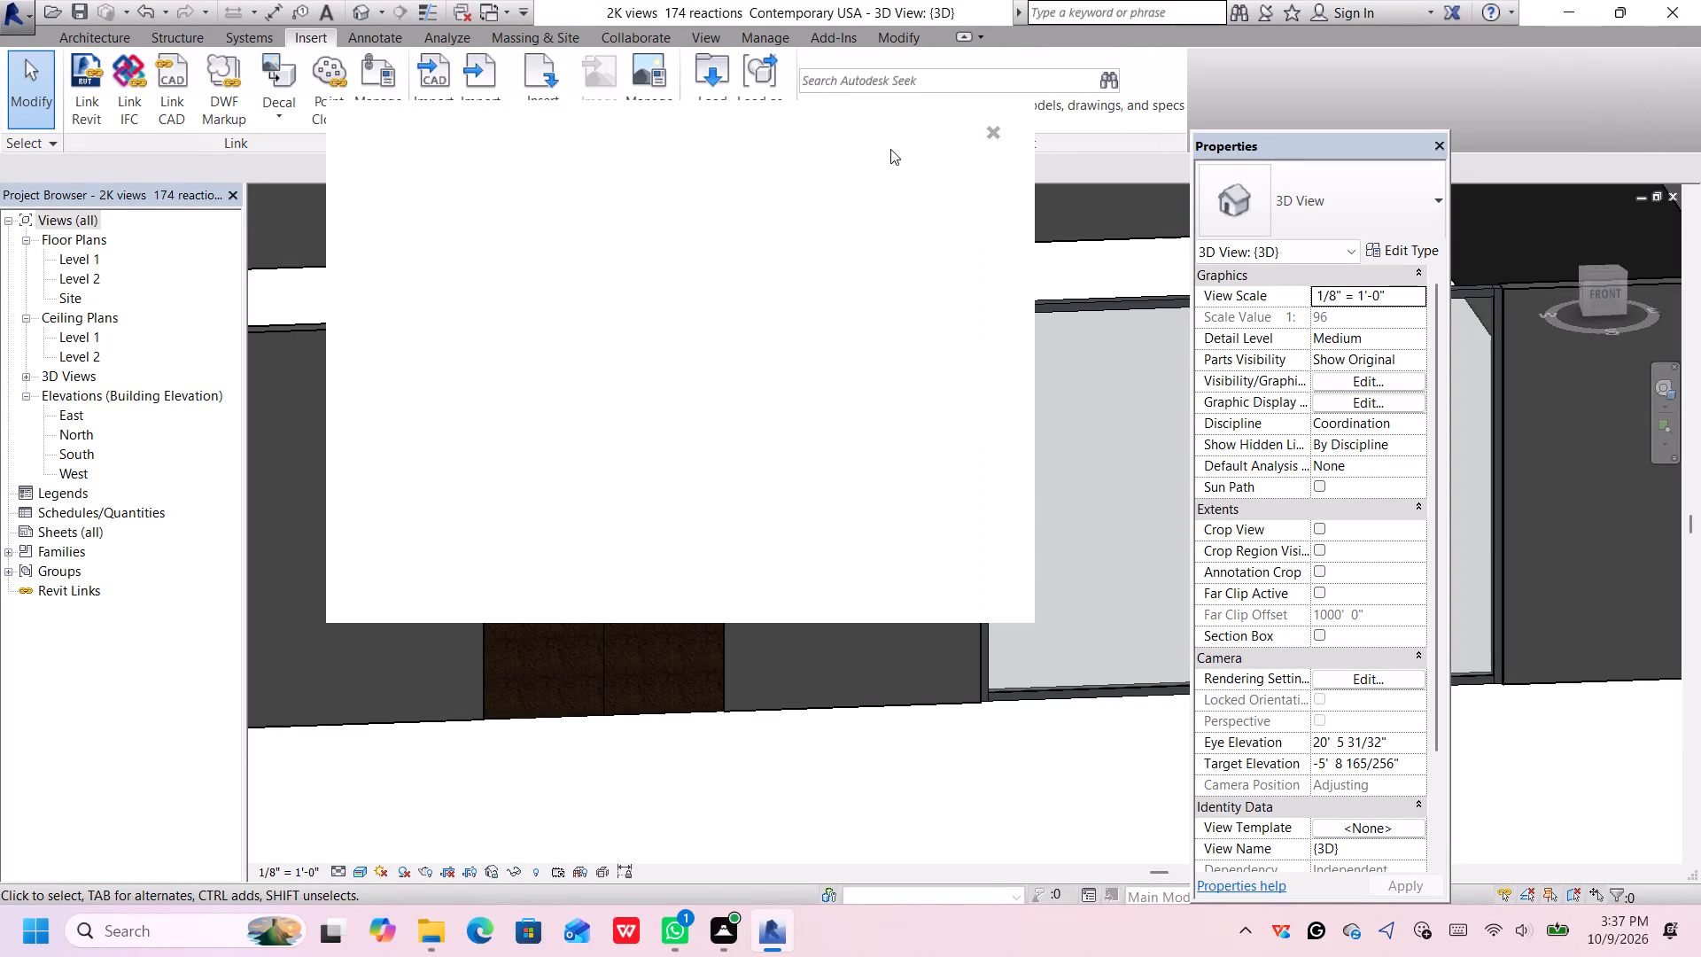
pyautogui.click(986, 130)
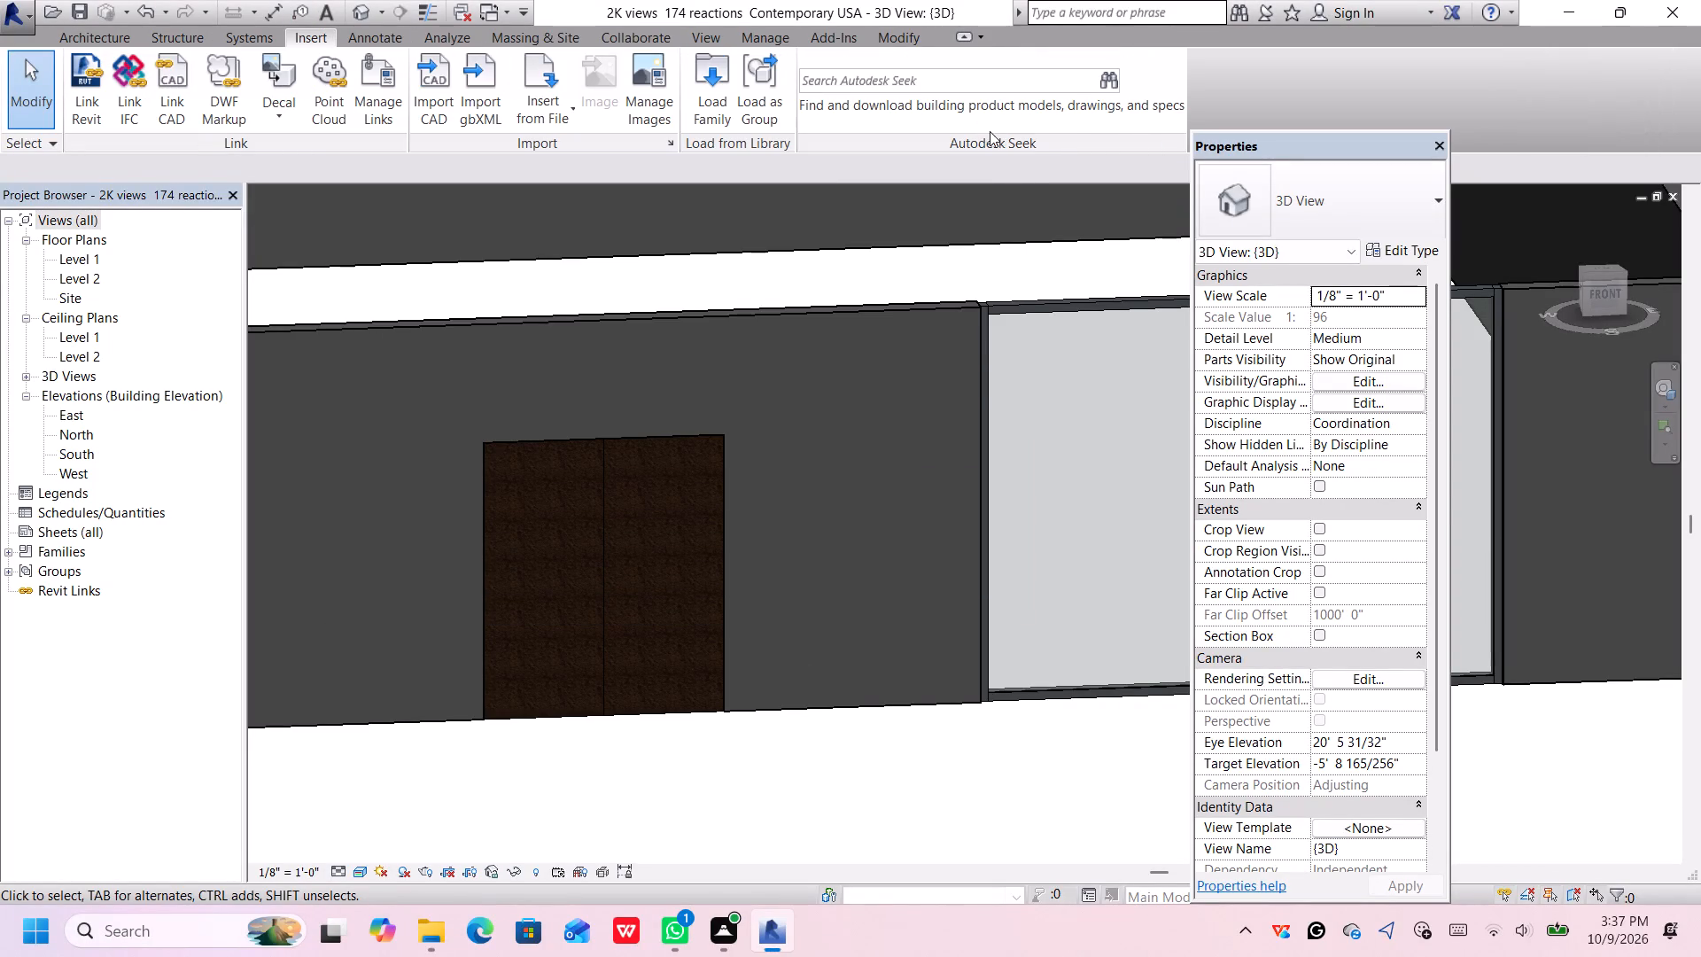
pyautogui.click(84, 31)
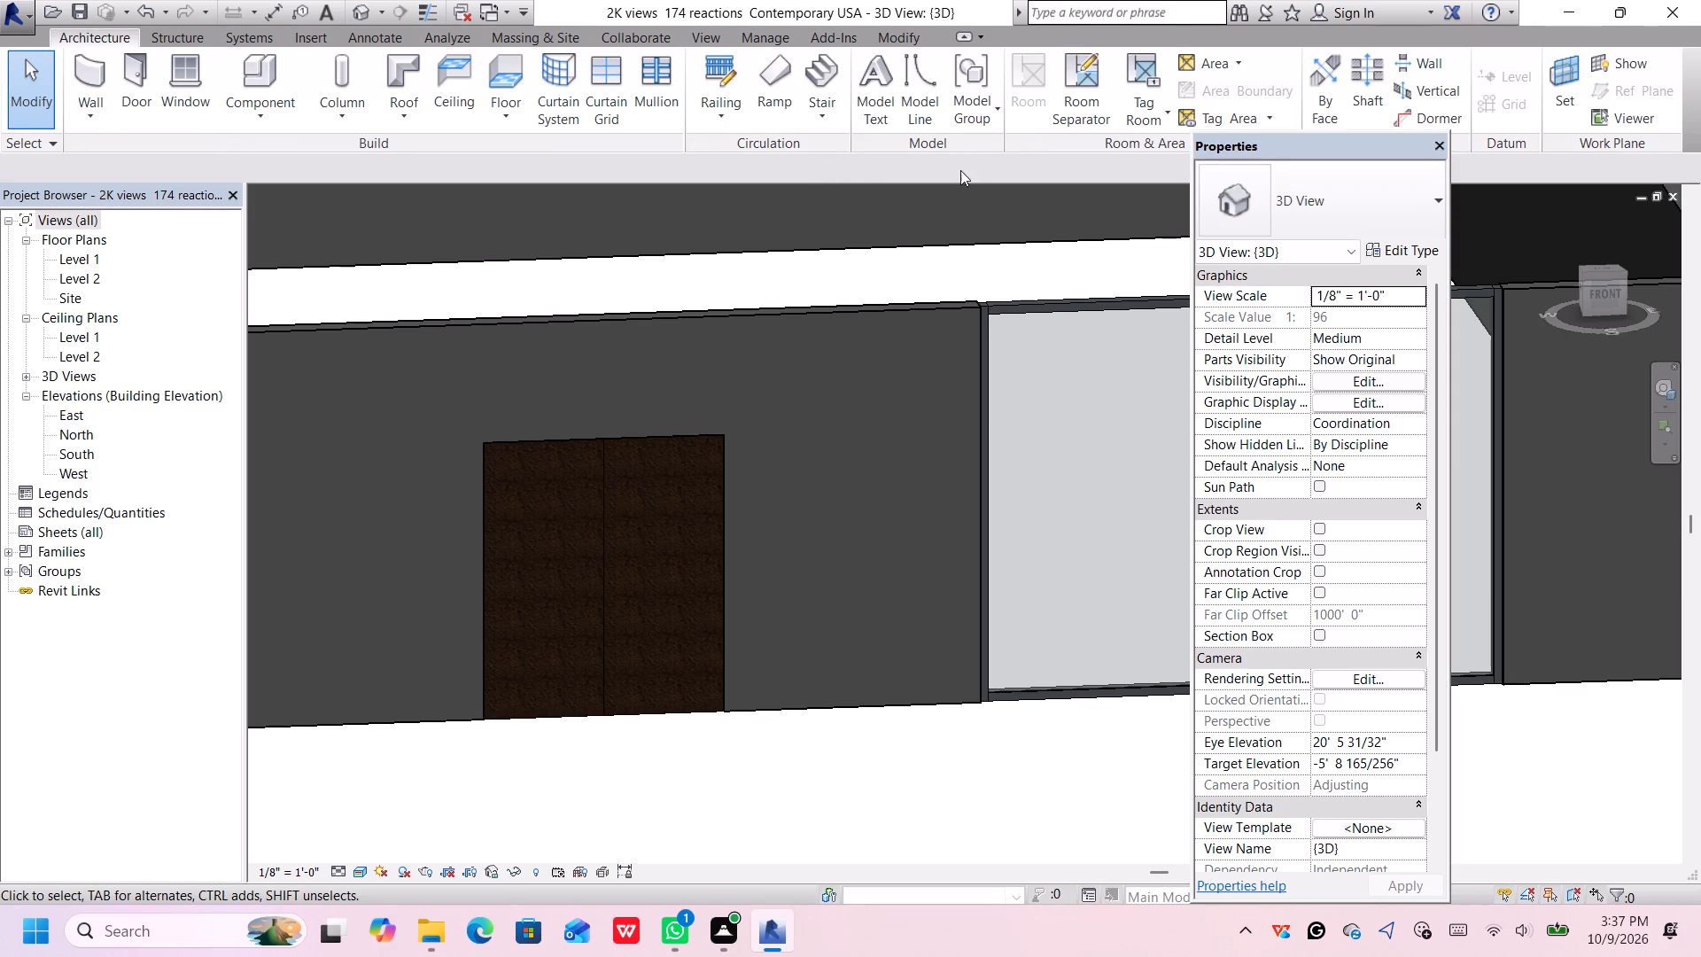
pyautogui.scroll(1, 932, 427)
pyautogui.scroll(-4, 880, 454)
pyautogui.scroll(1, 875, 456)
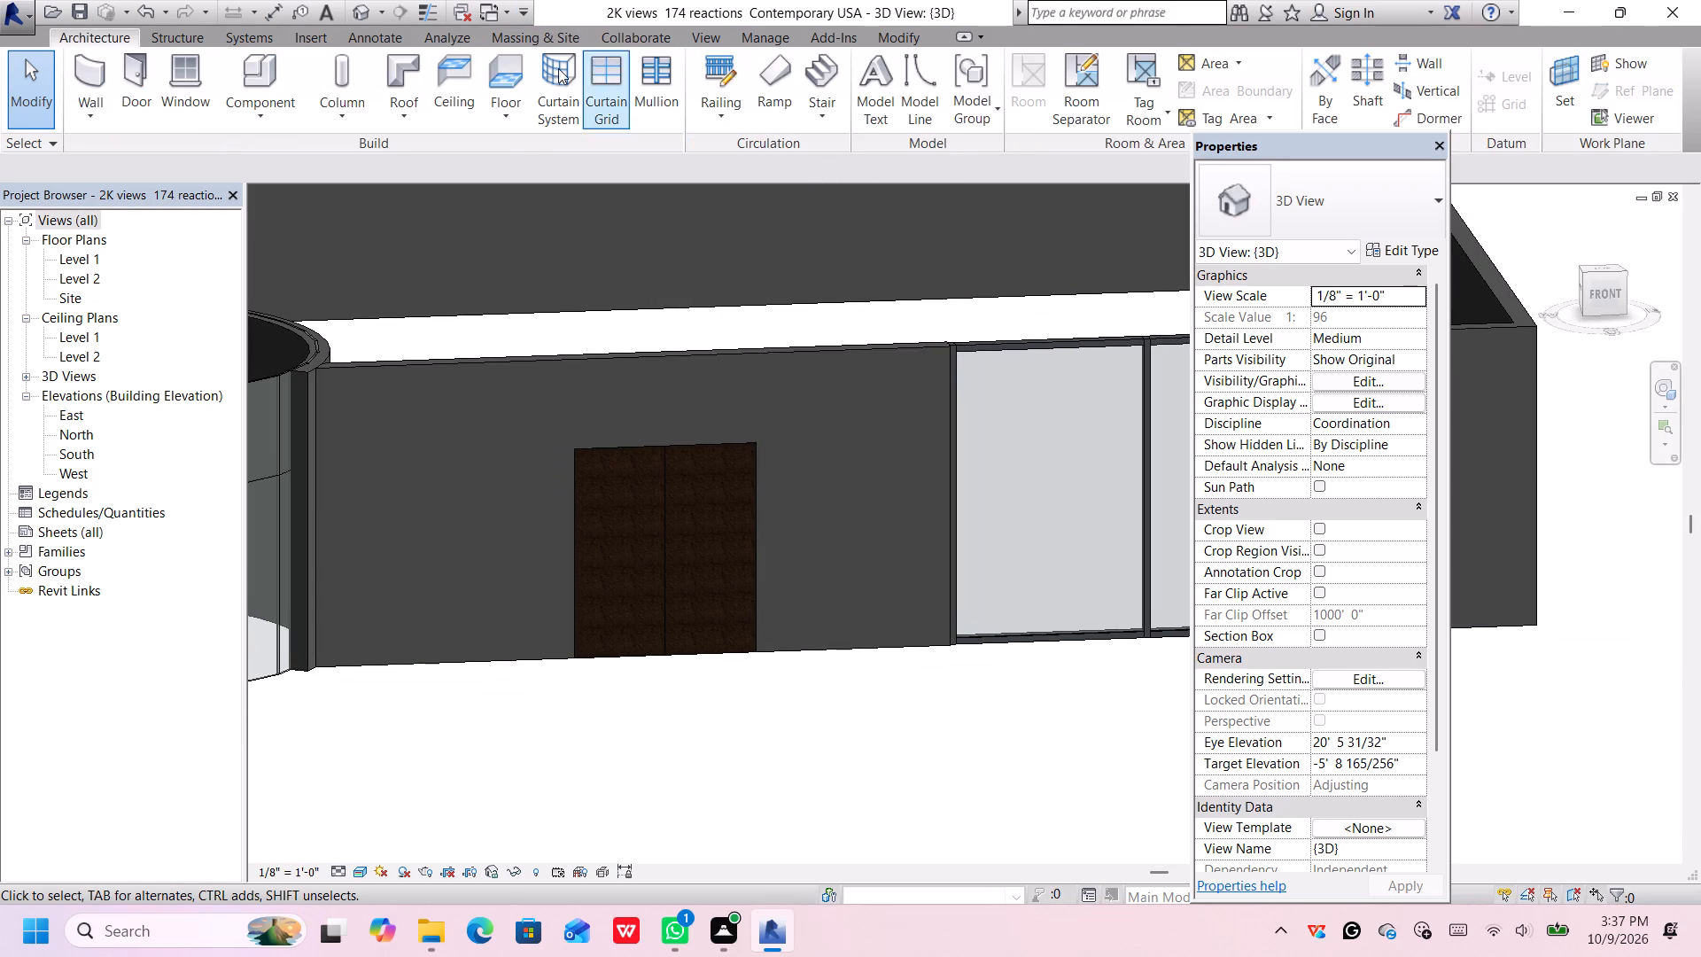
# Load the Wall Pack Light - Exterior family from the US Imperial Lighting > Architectural > External folder for component placement.
pyautogui.click(285, 73)
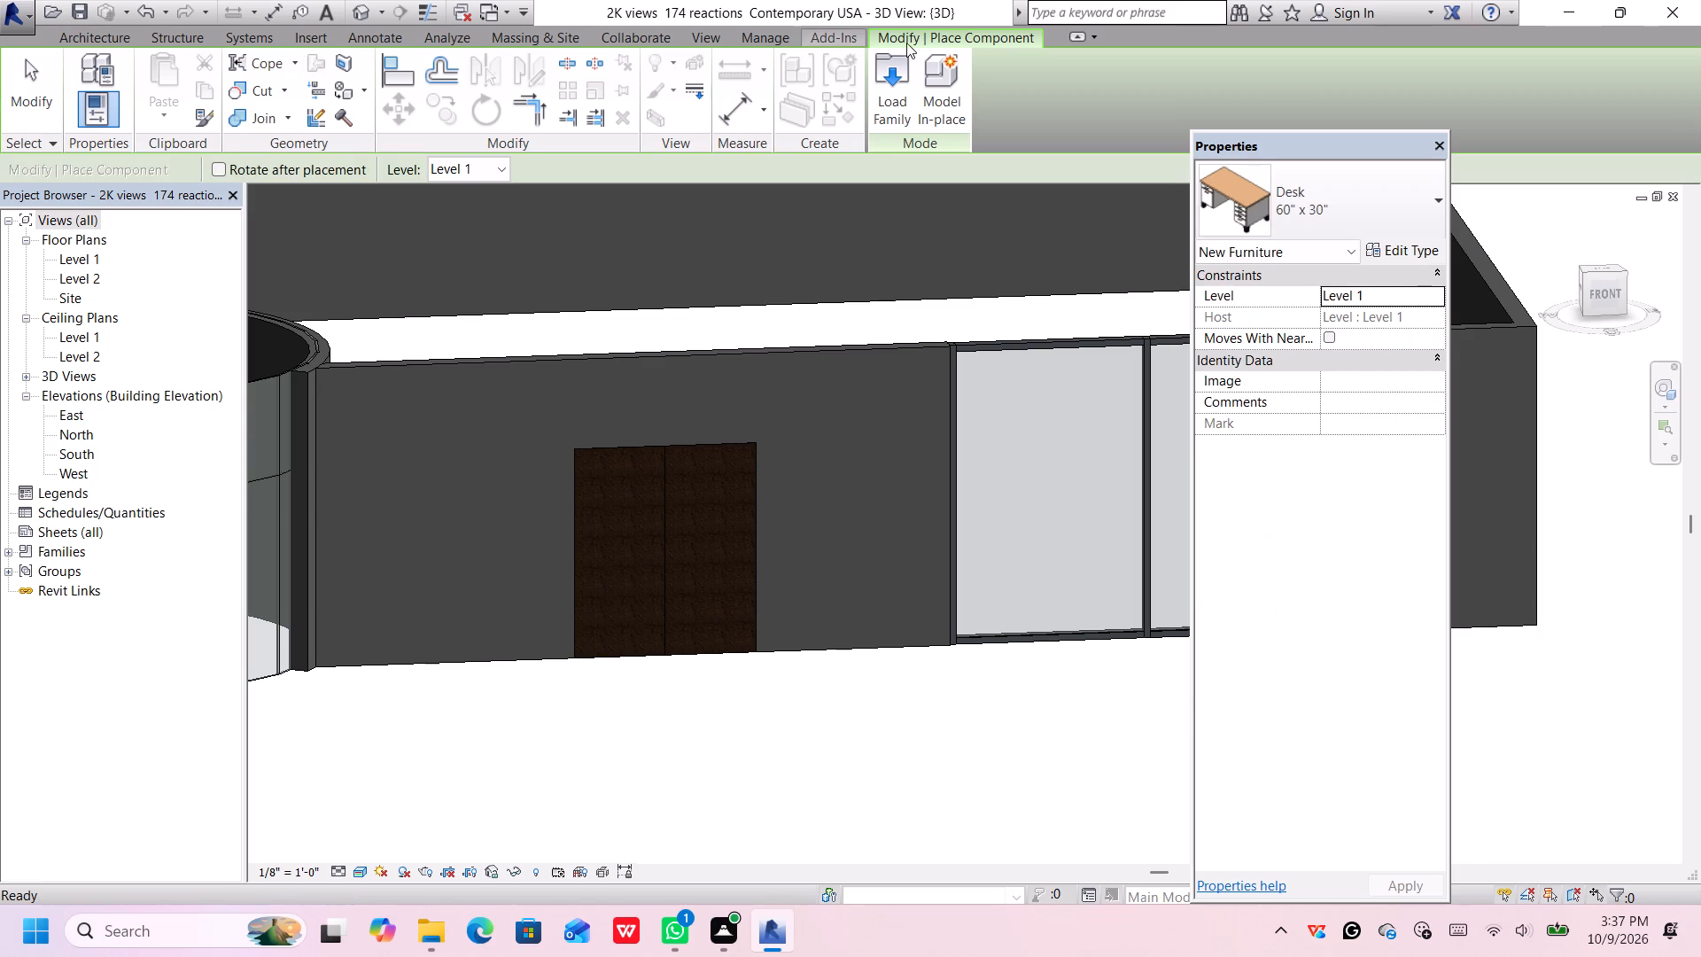
pyautogui.click(901, 62)
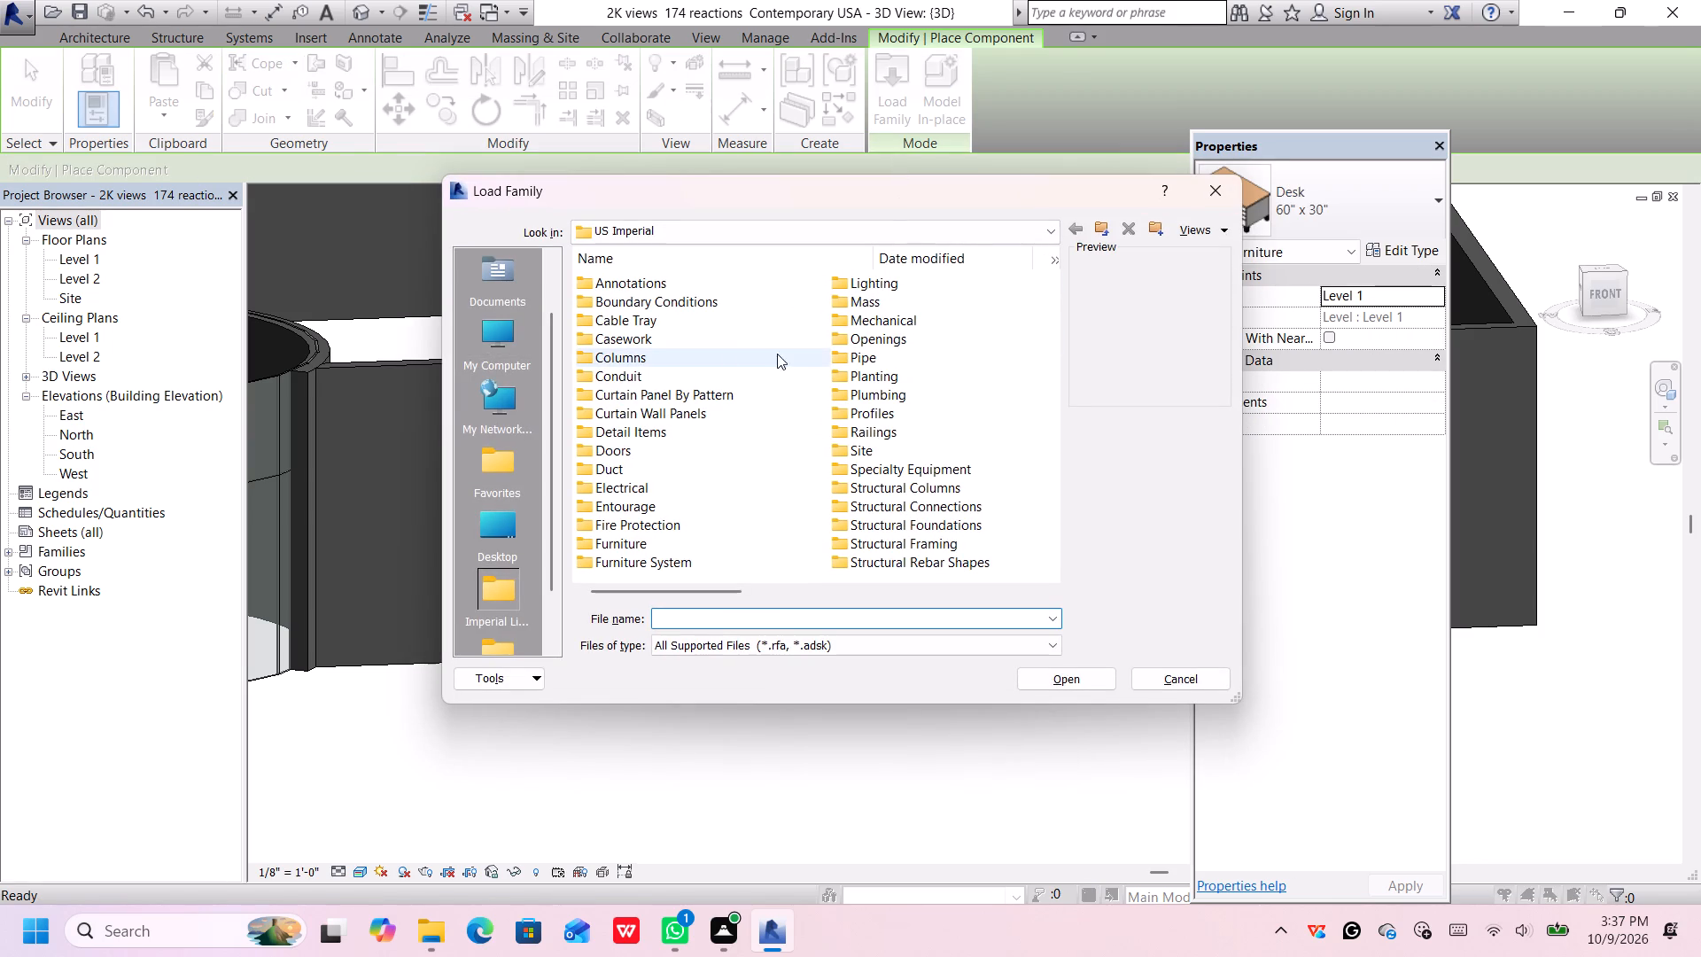
pyautogui.doubleClick(887, 284)
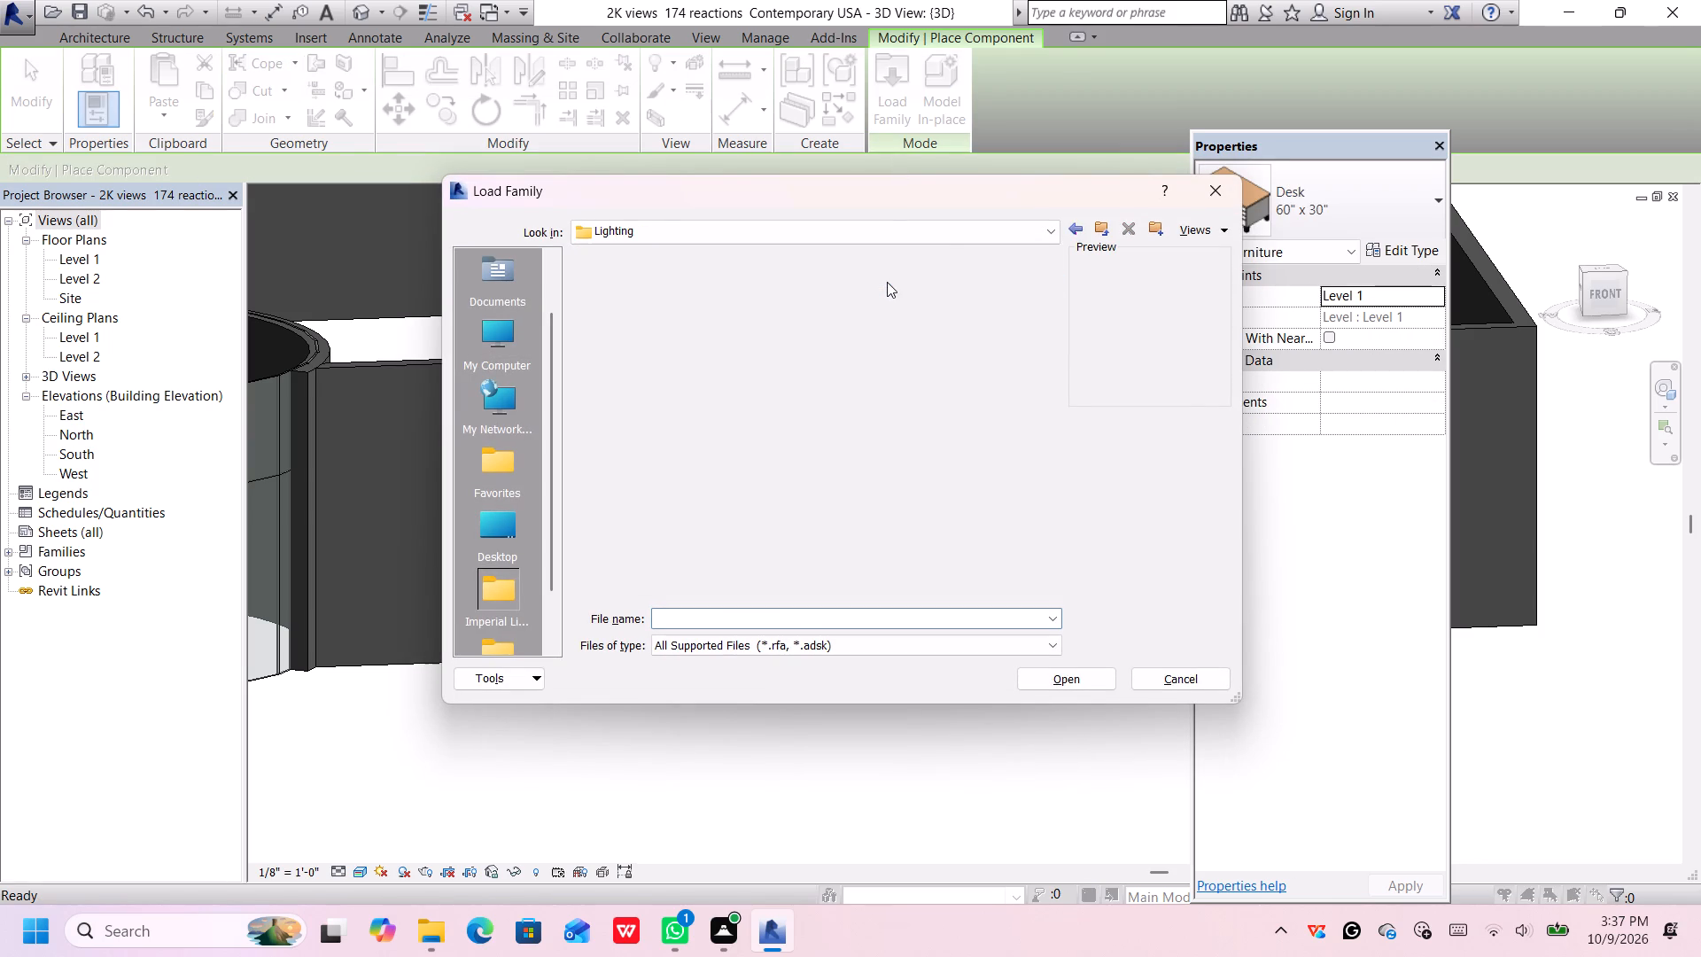
pyautogui.doubleClick(659, 282)
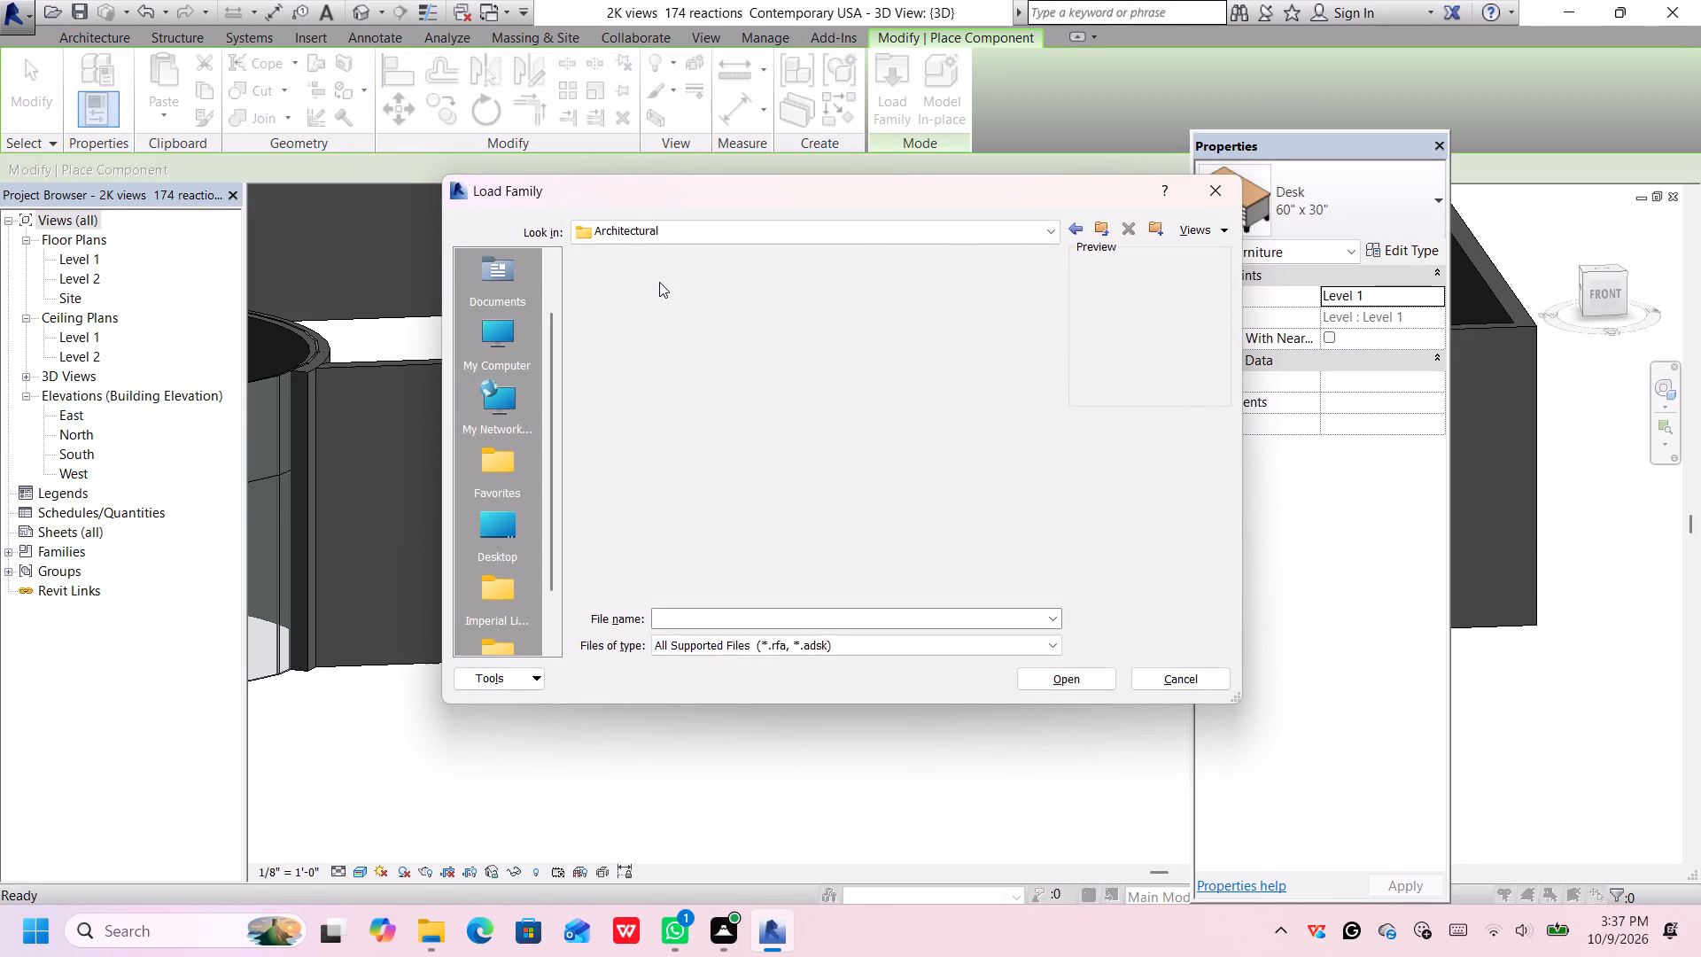
pyautogui.doubleClick(661, 284)
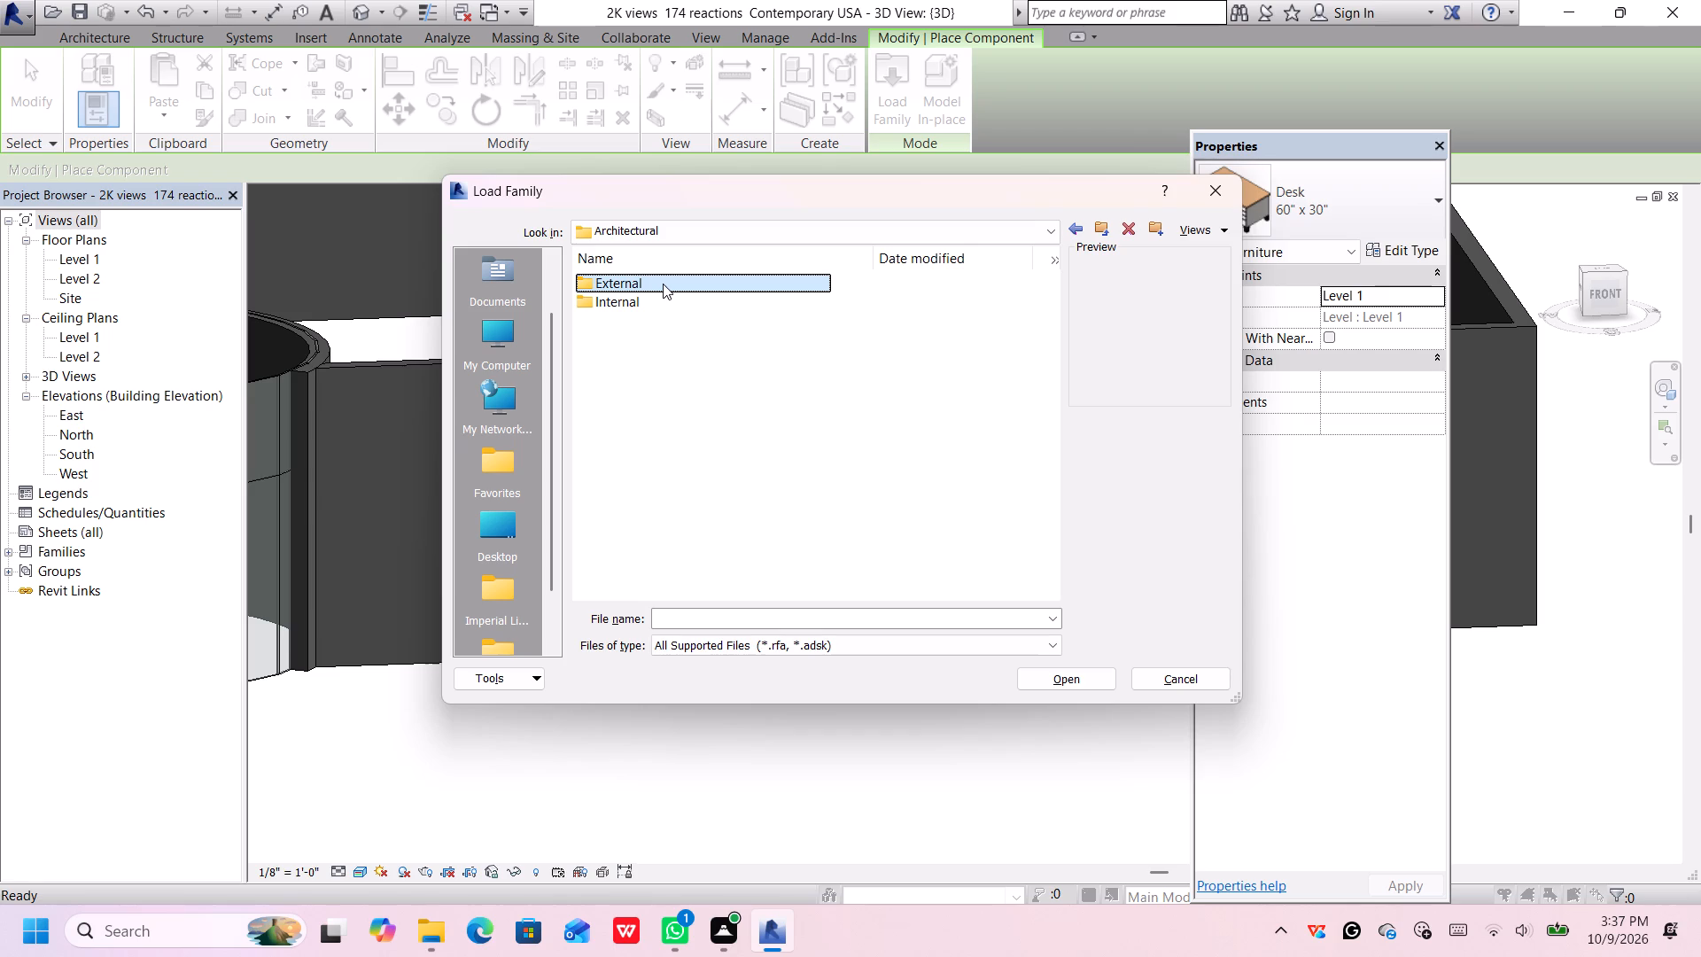
pyautogui.click(664, 291)
pyautogui.moveTo(698, 318); pyautogui.dragTo(718, 338)
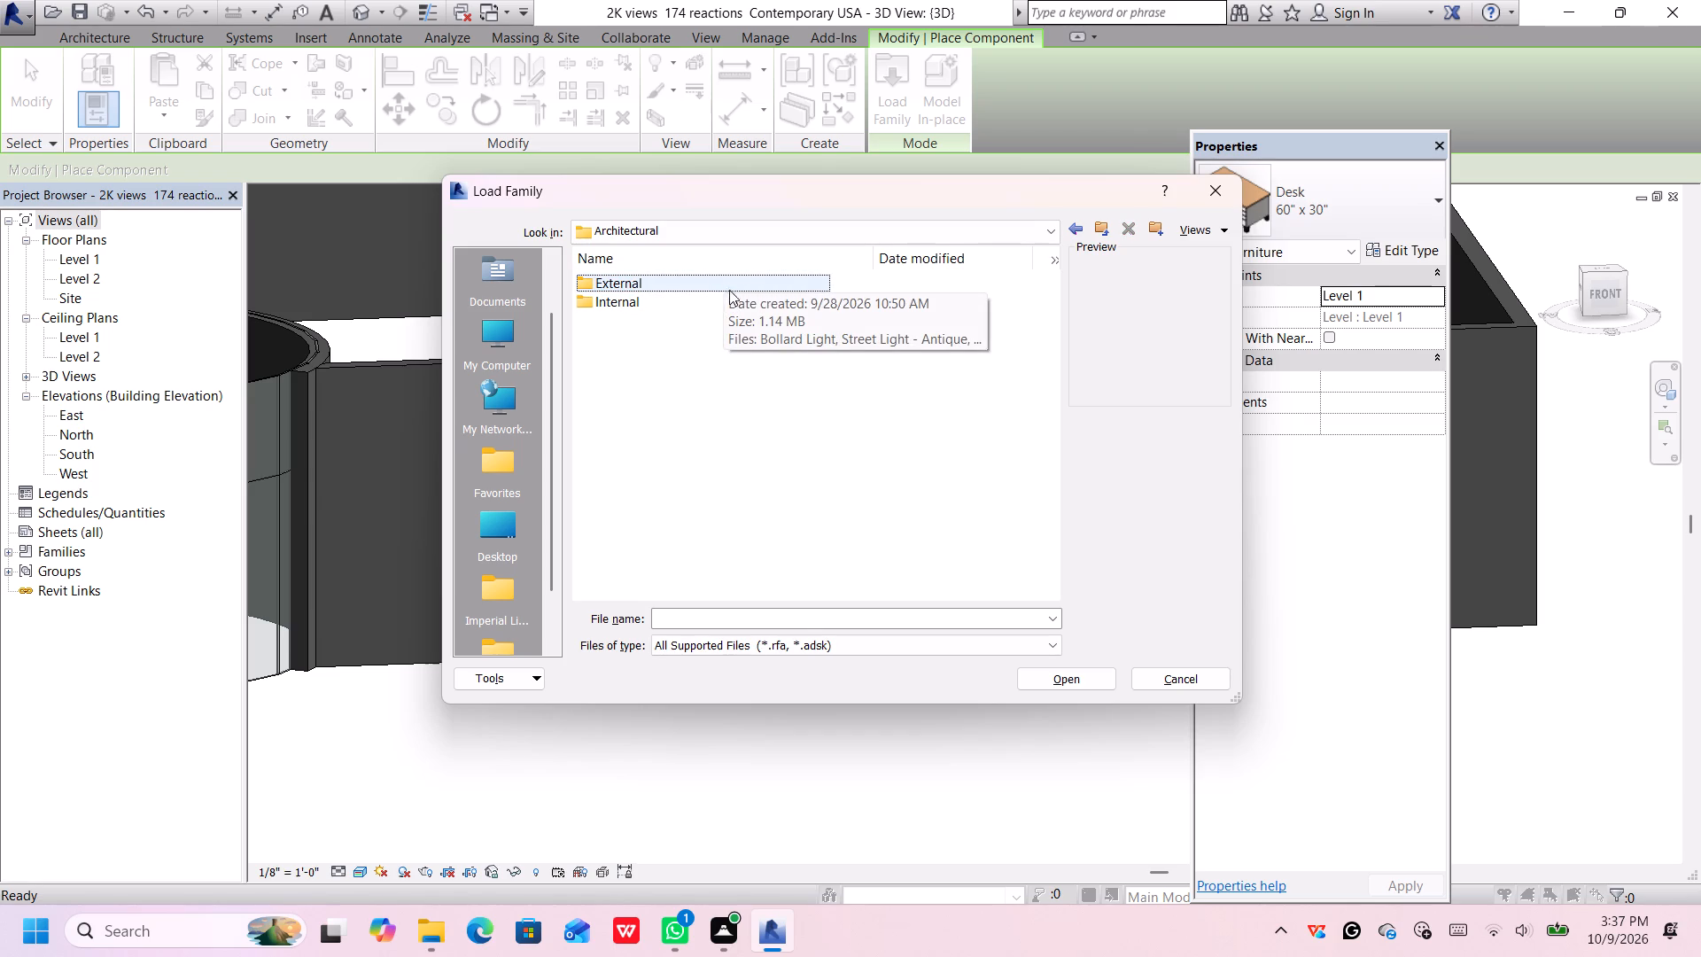
pyautogui.doubleClick(728, 284)
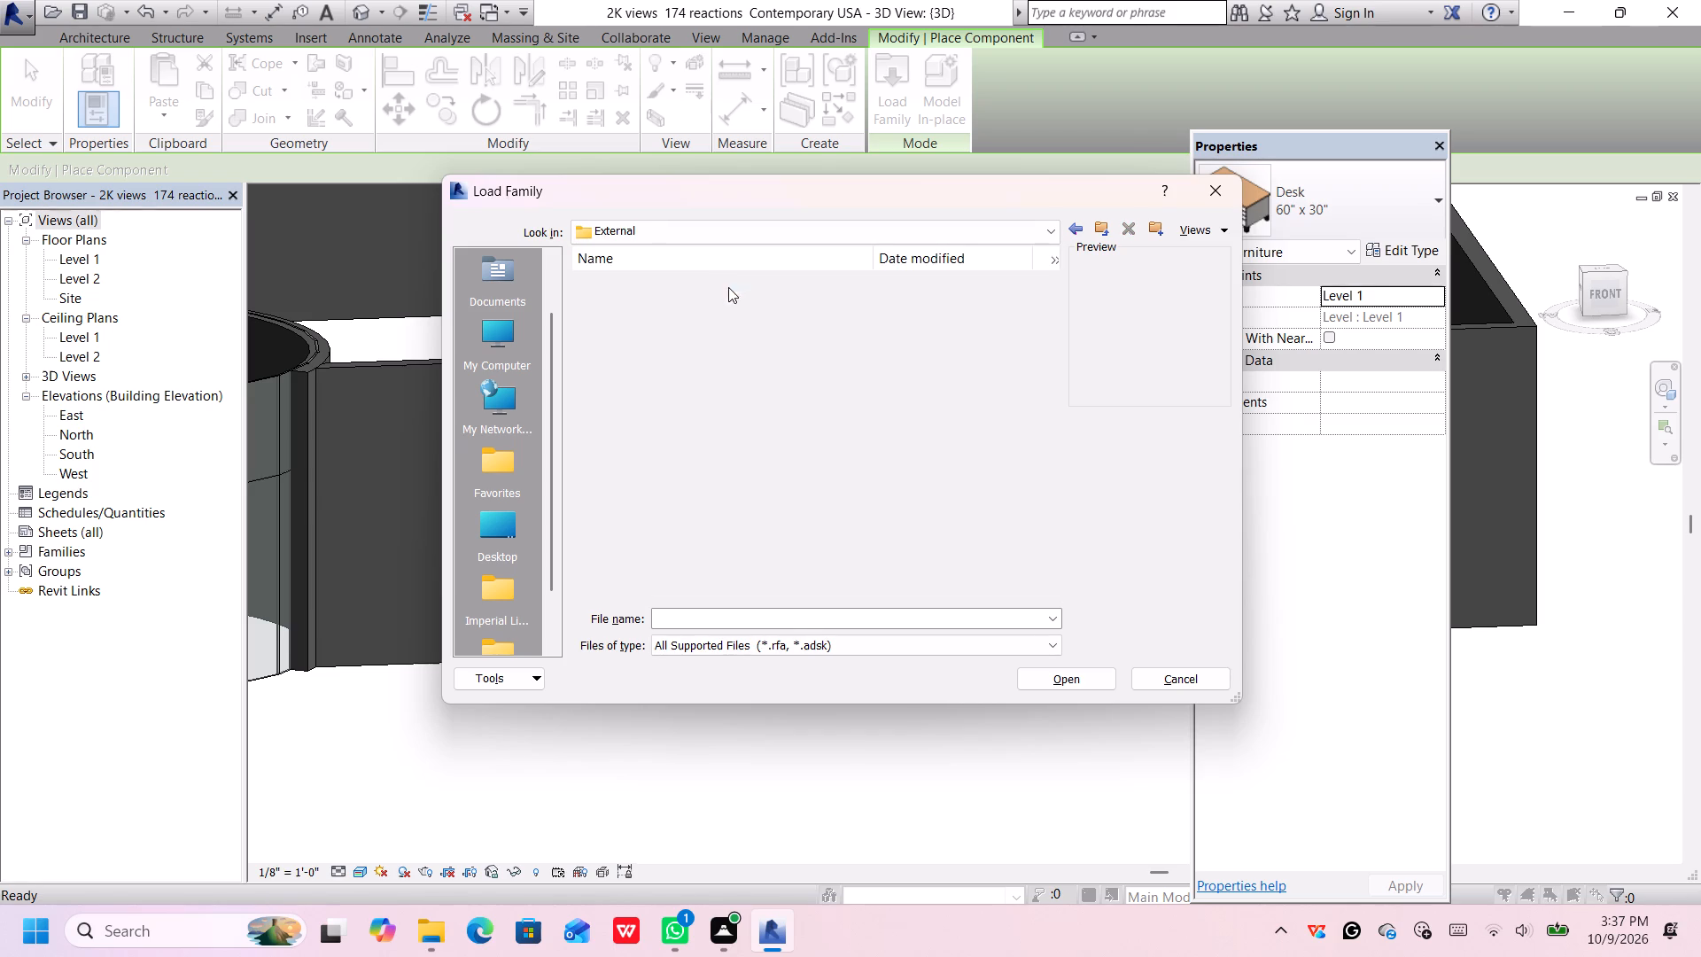
pyautogui.click(732, 292)
pyautogui.click(731, 293)
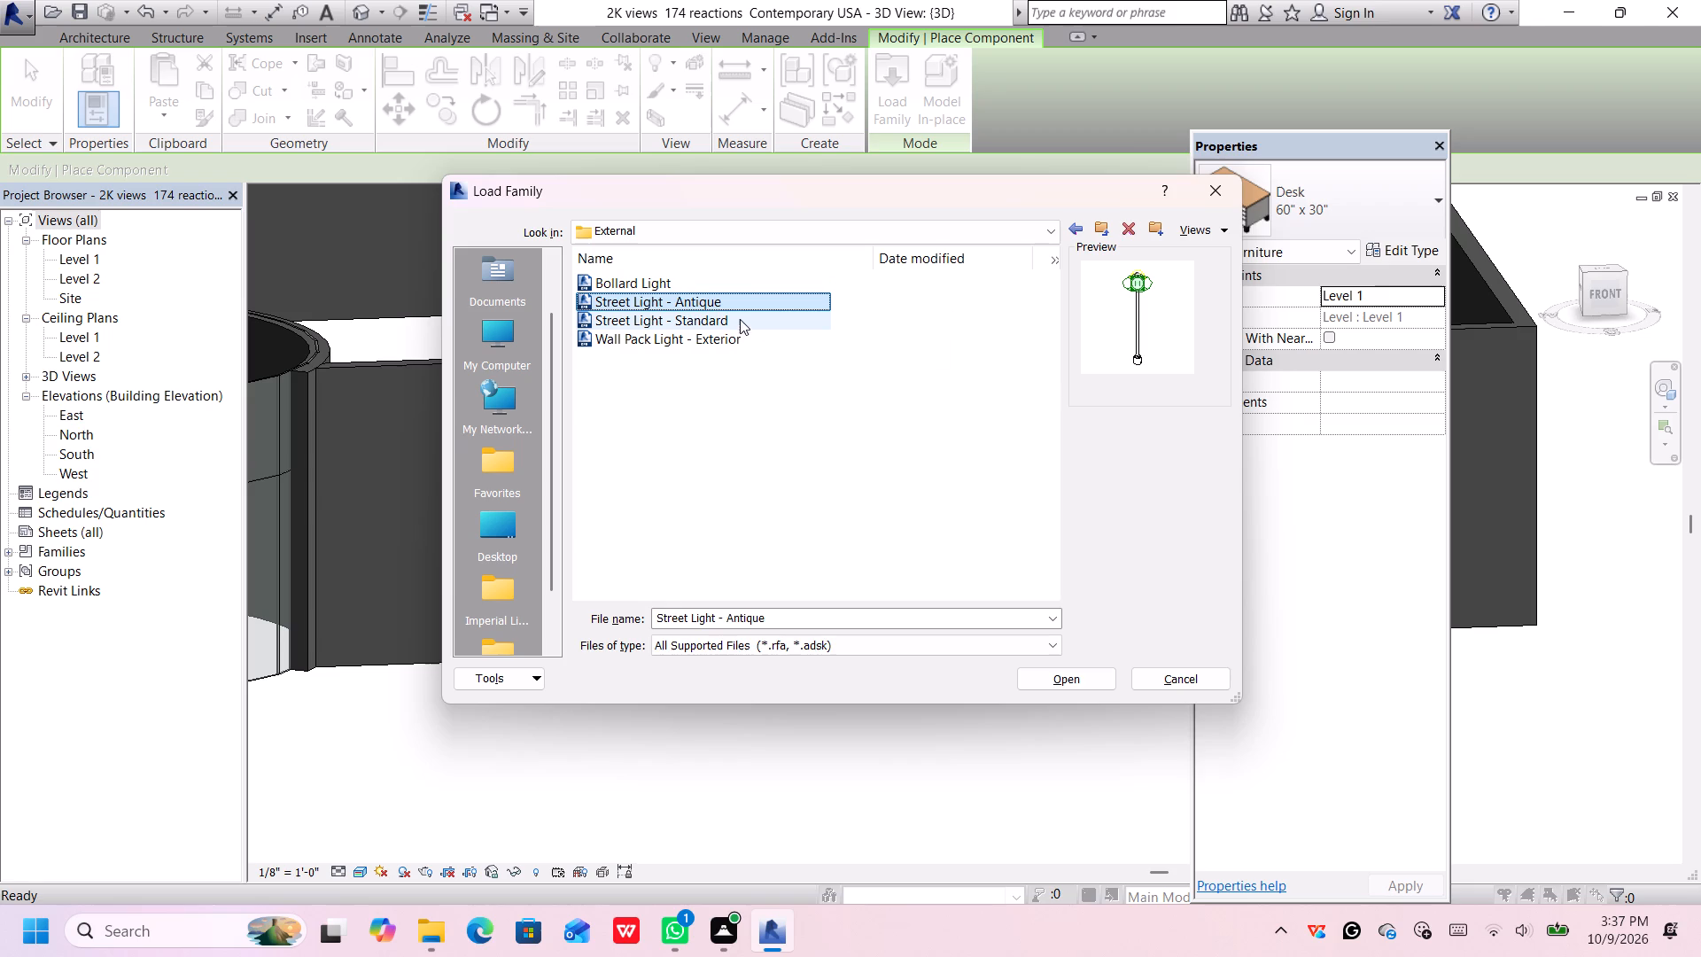
pyautogui.click(732, 312)
pyautogui.click(719, 345)
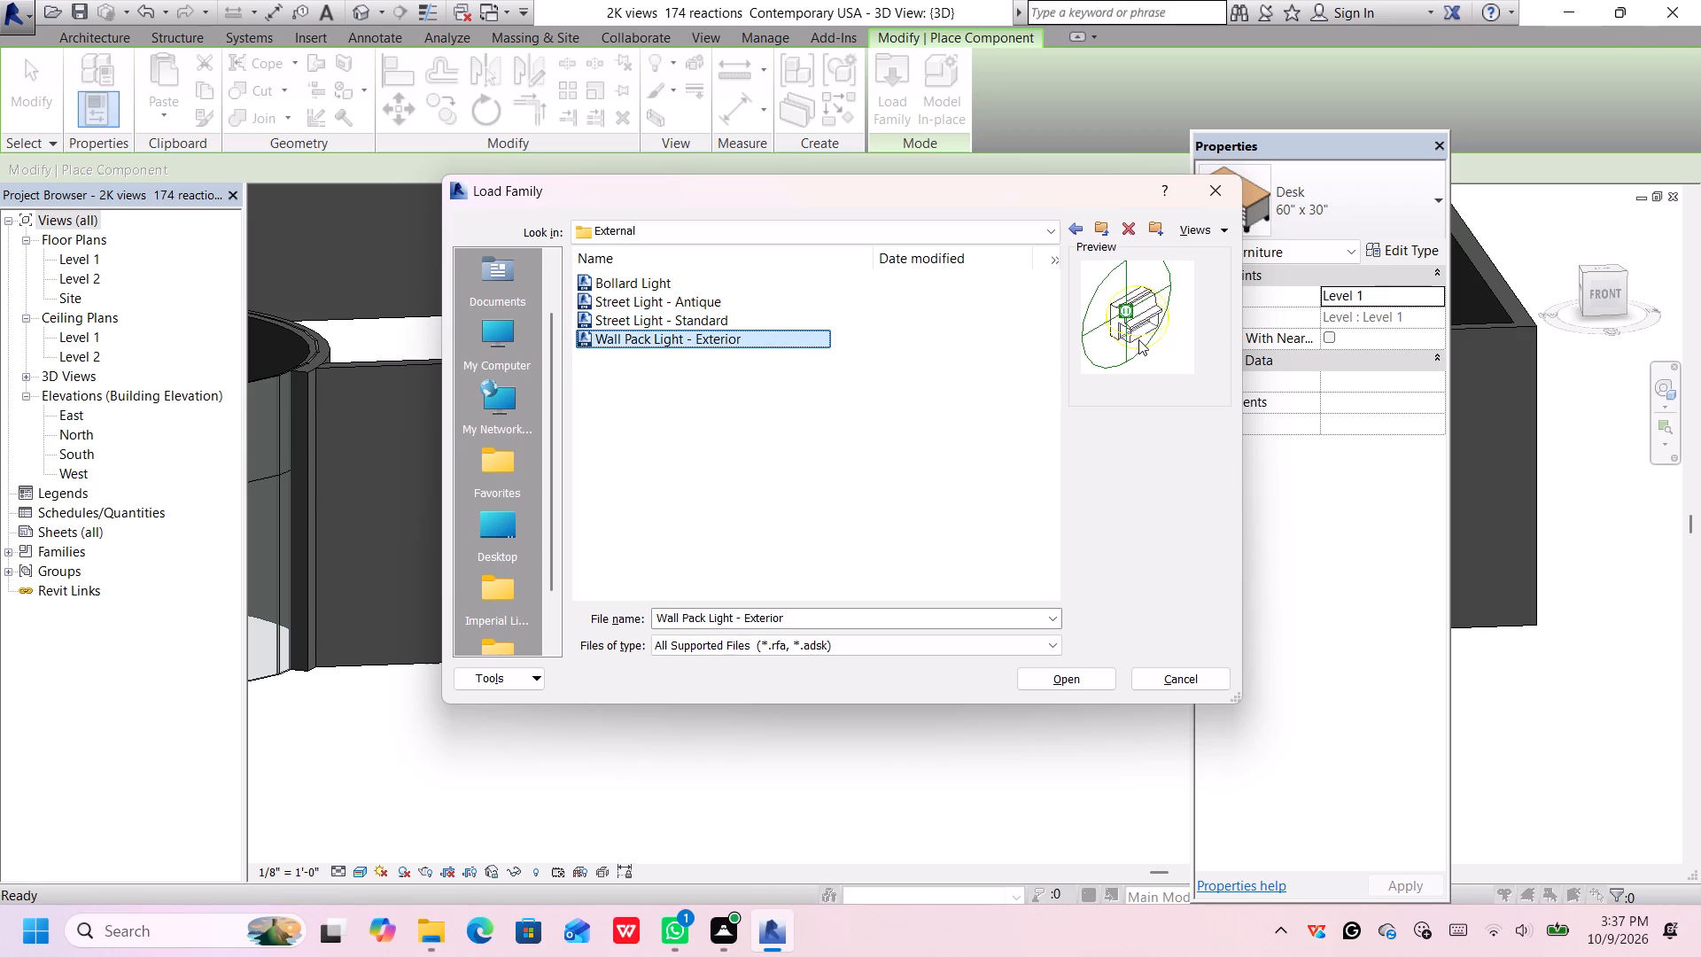
pyautogui.click(711, 317)
pyautogui.click(713, 337)
pyautogui.click(1084, 675)
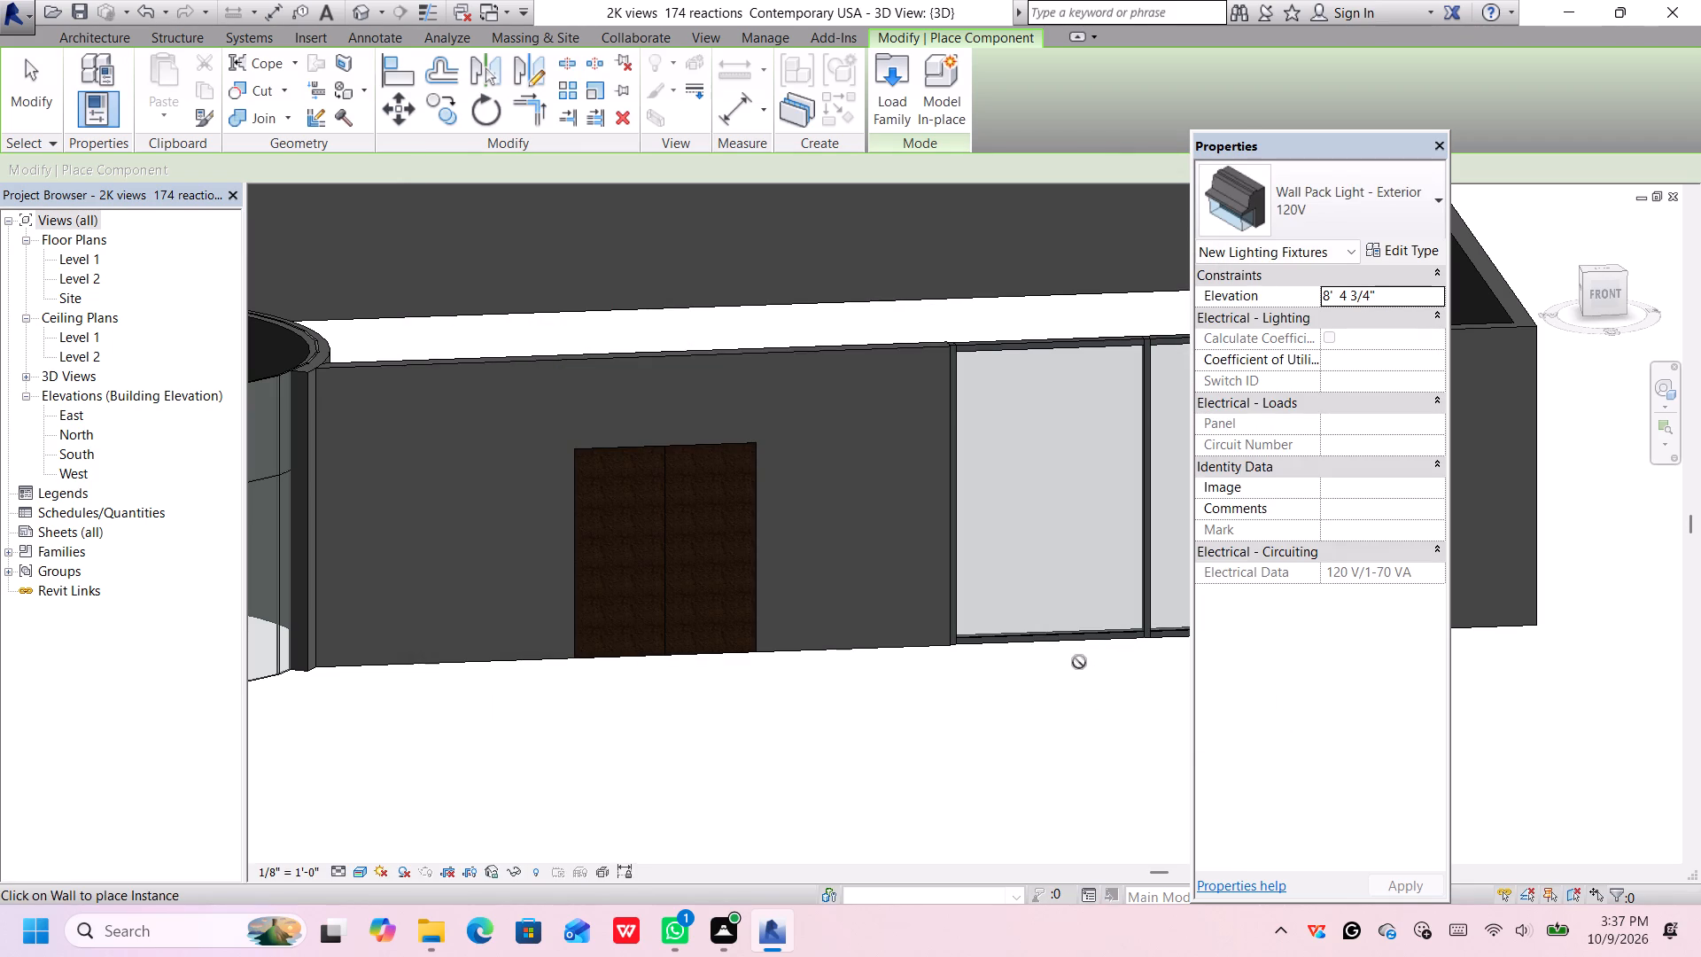
# Place a Wall Pack Light - Exterior 120V beside the double door's upper corner, about 3' 11" from the door's centre and 5' 6" from the Storefront.
pyautogui.scroll(4, 648, 540)
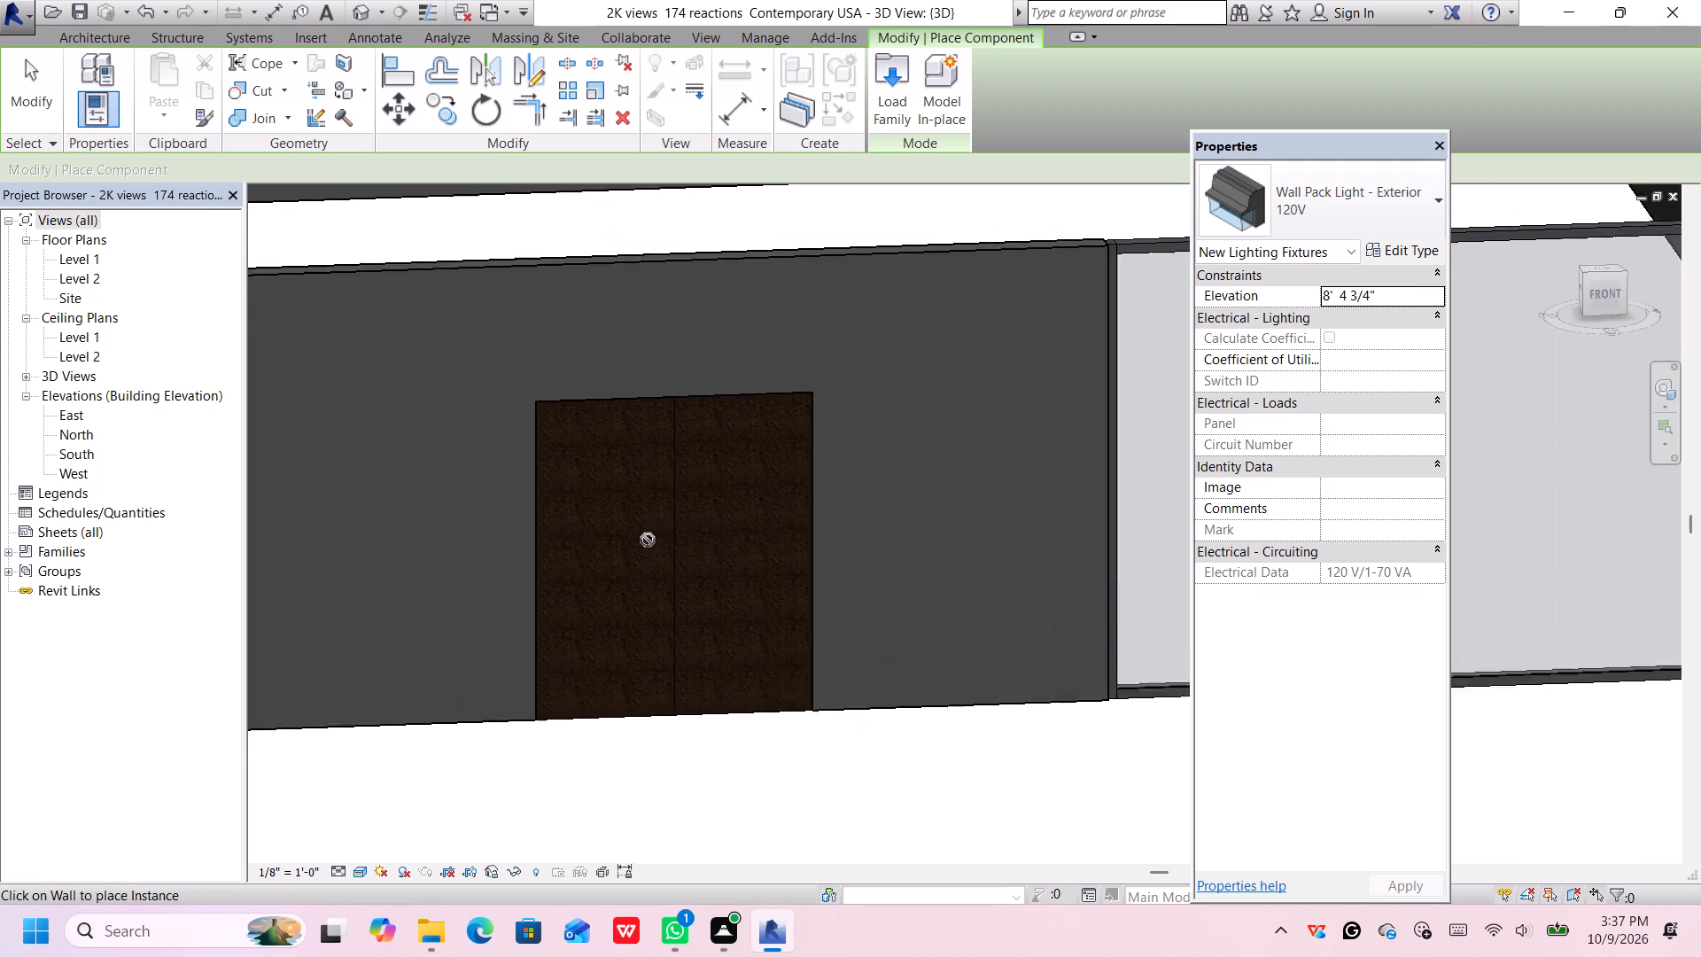
pyautogui.scroll(1, 648, 540)
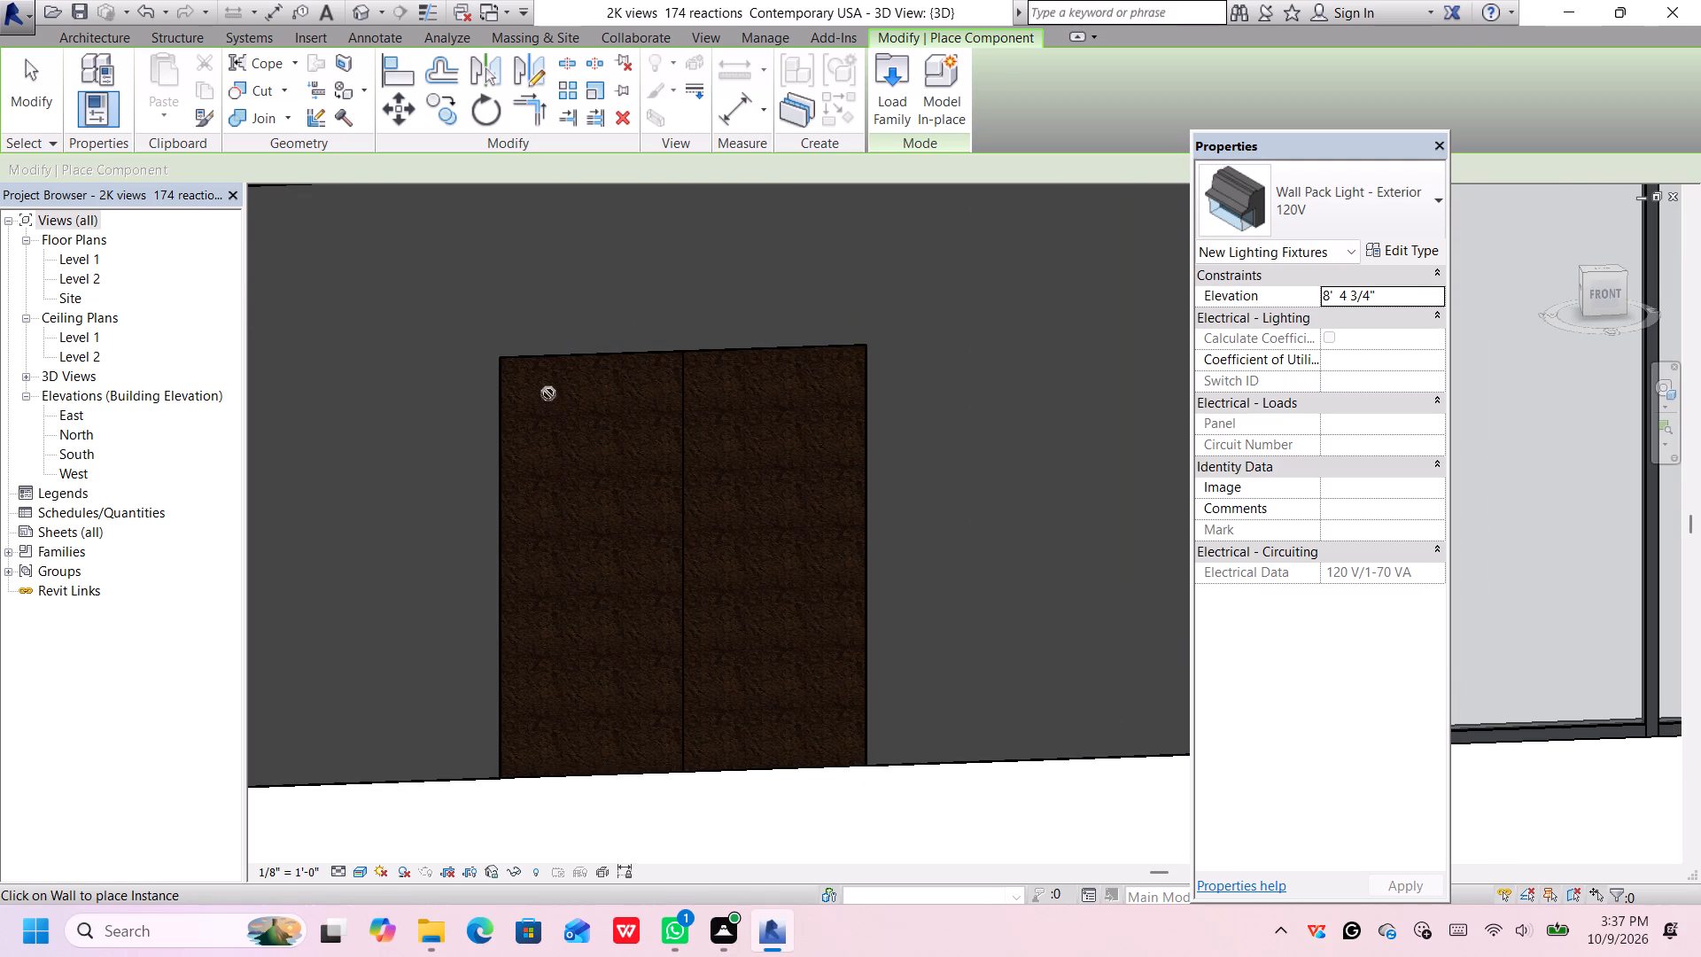
pyautogui.click(517, 370)
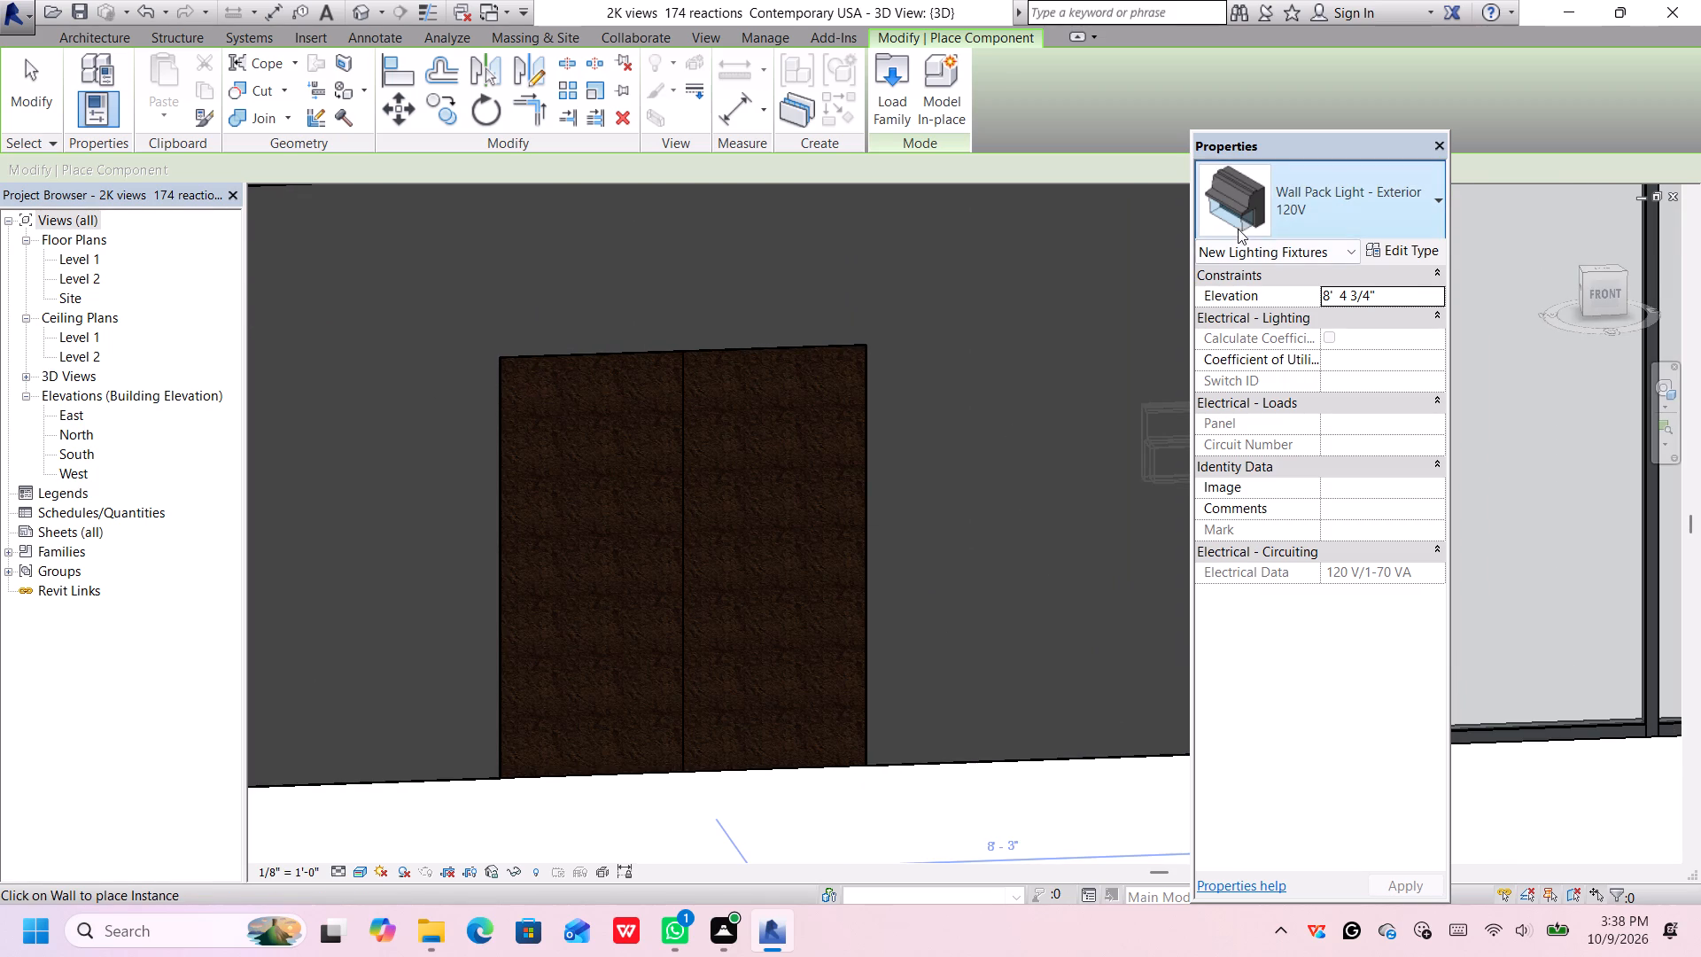
pyautogui.click(918, 336)
pyautogui.scroll(-4, 1029, 620)
pyautogui.scroll(1, 1031, 663)
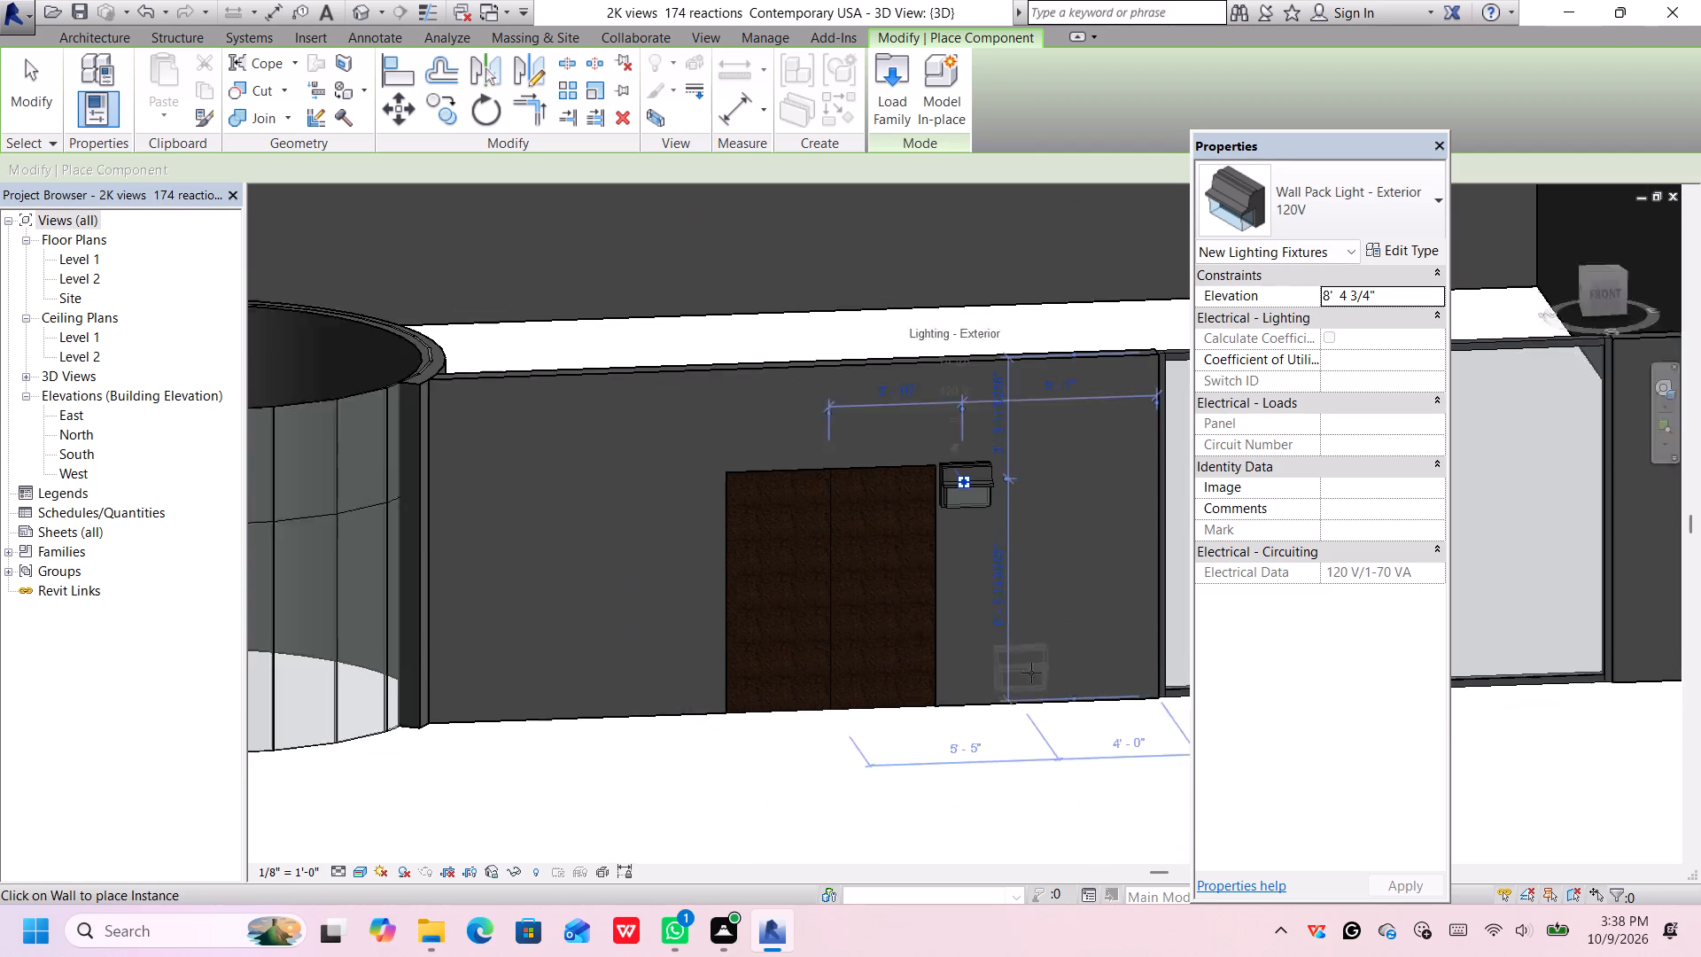
pyautogui.scroll(-3, 1032, 688)
pyautogui.moveTo(1029, 701); pyautogui.dragTo(888, 480, button='middle')
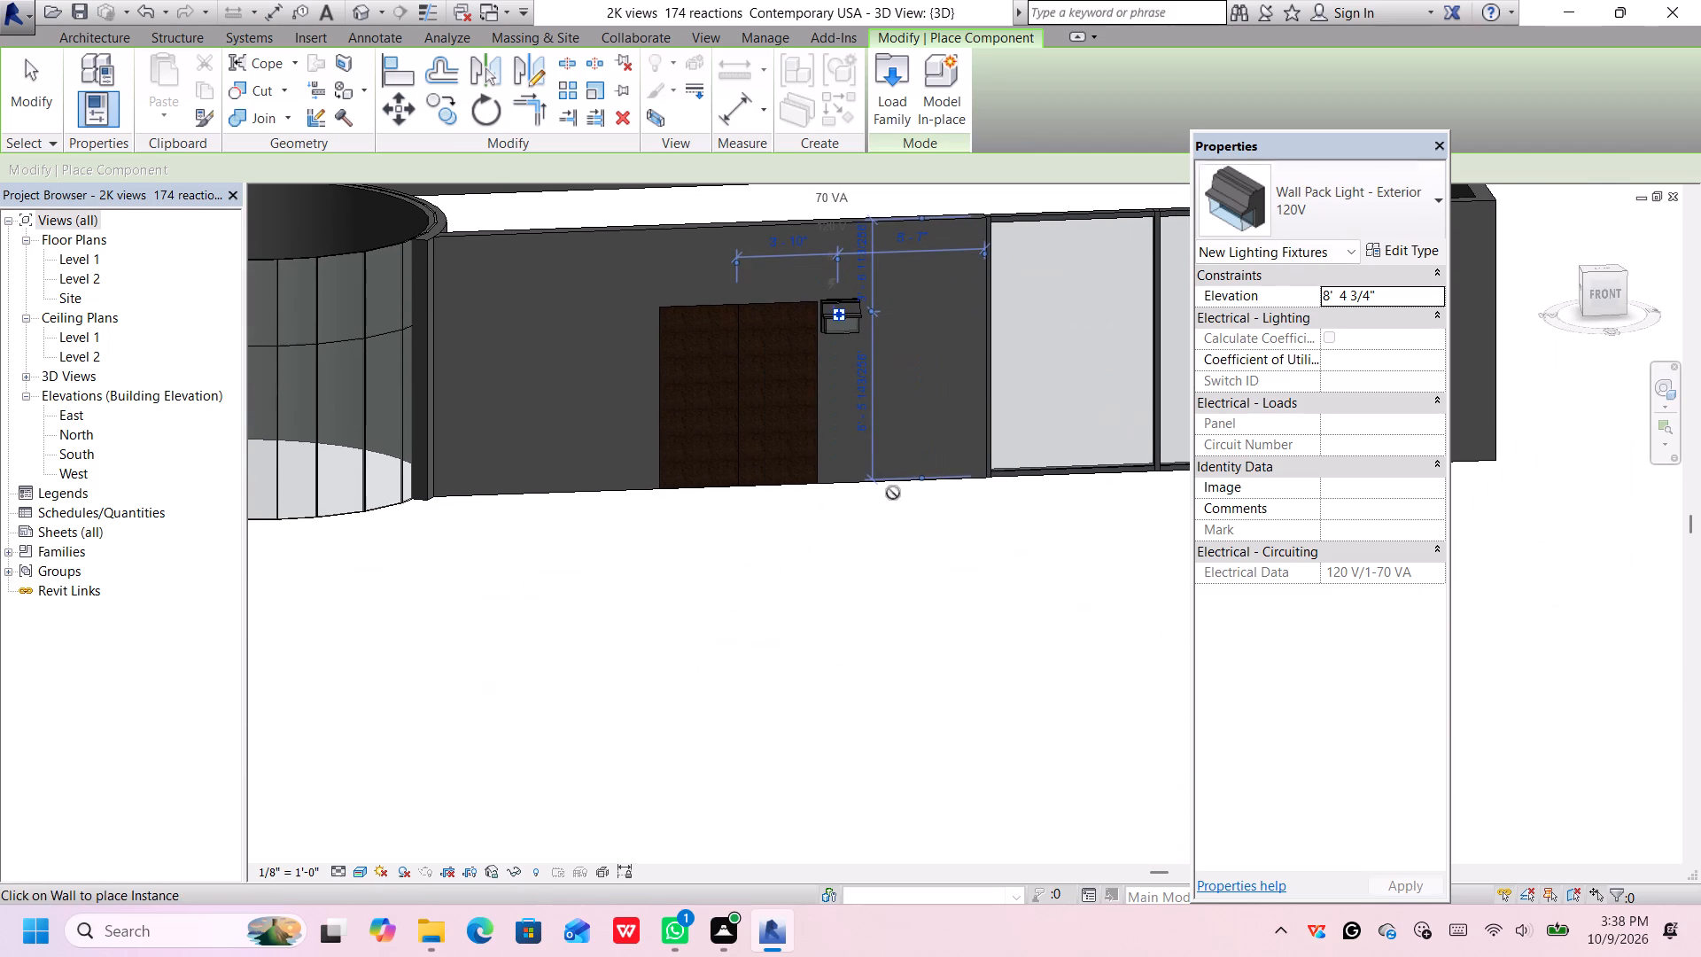
pyautogui.scroll(-3, 896, 515)
pyautogui.scroll(2, 897, 517)
pyautogui.moveTo(902, 526); pyautogui.dragTo(911, 635, button='middle')
pyautogui.scroll(-1, 912, 632)
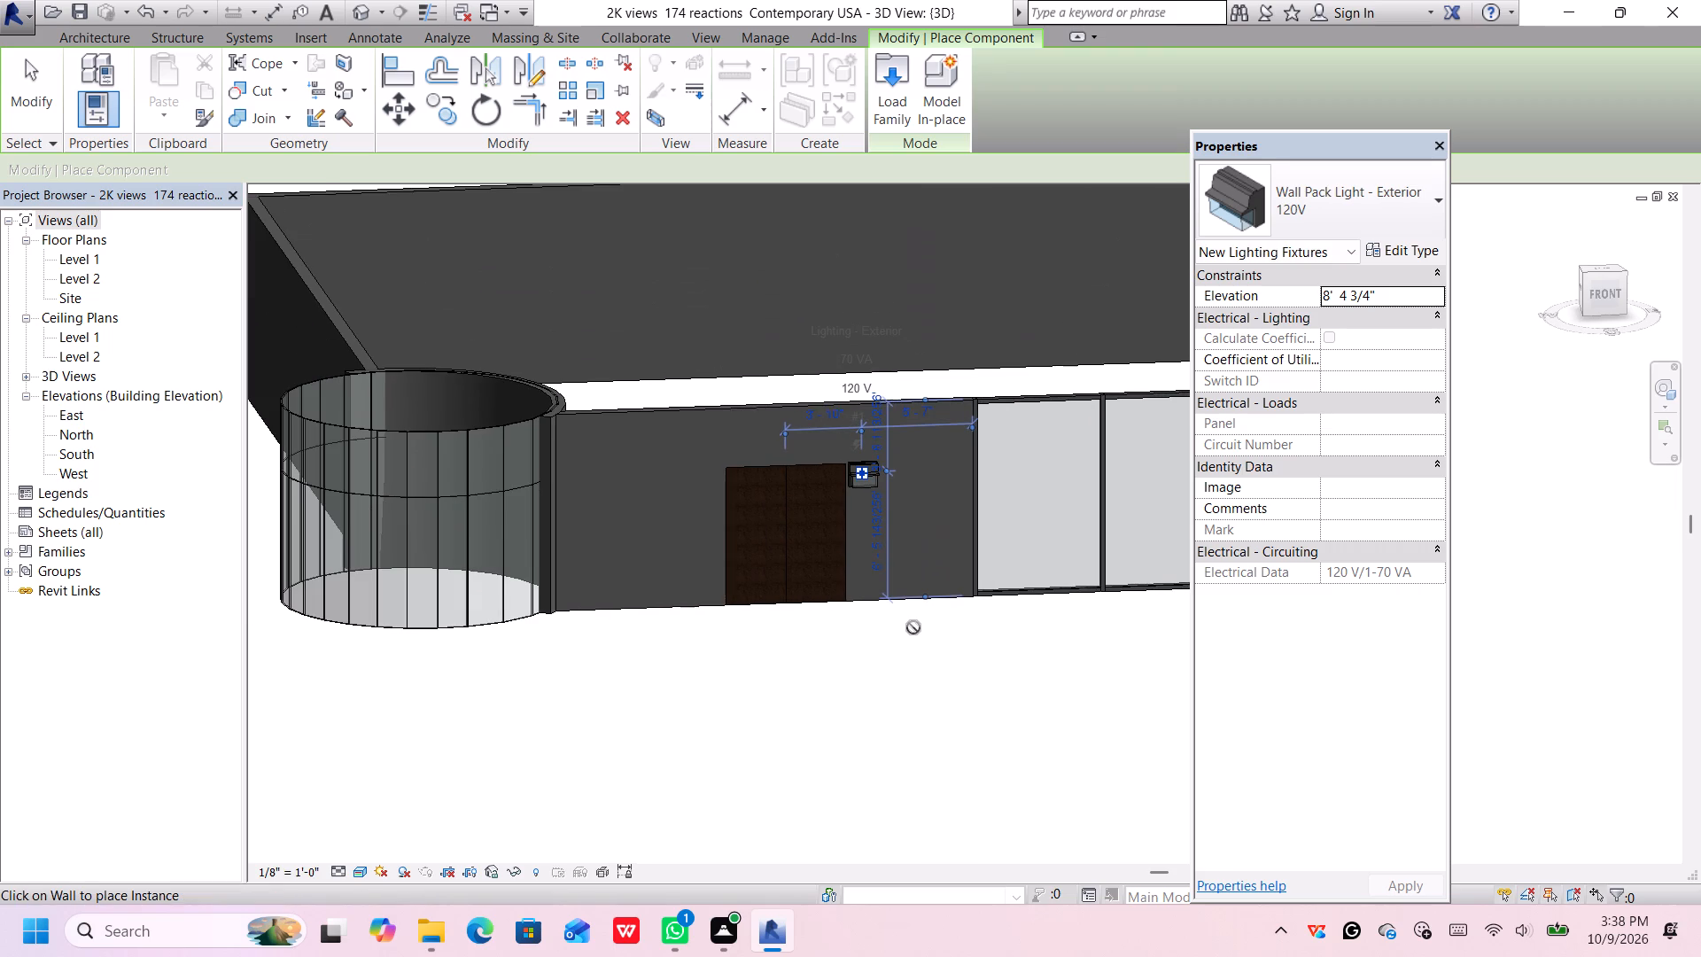
pyautogui.press('Escape')
pyautogui.press('Escape')
pyautogui.press('Escape')
pyautogui.press('Escape')
pyautogui.press('Escape')
pyautogui.press('Escape')
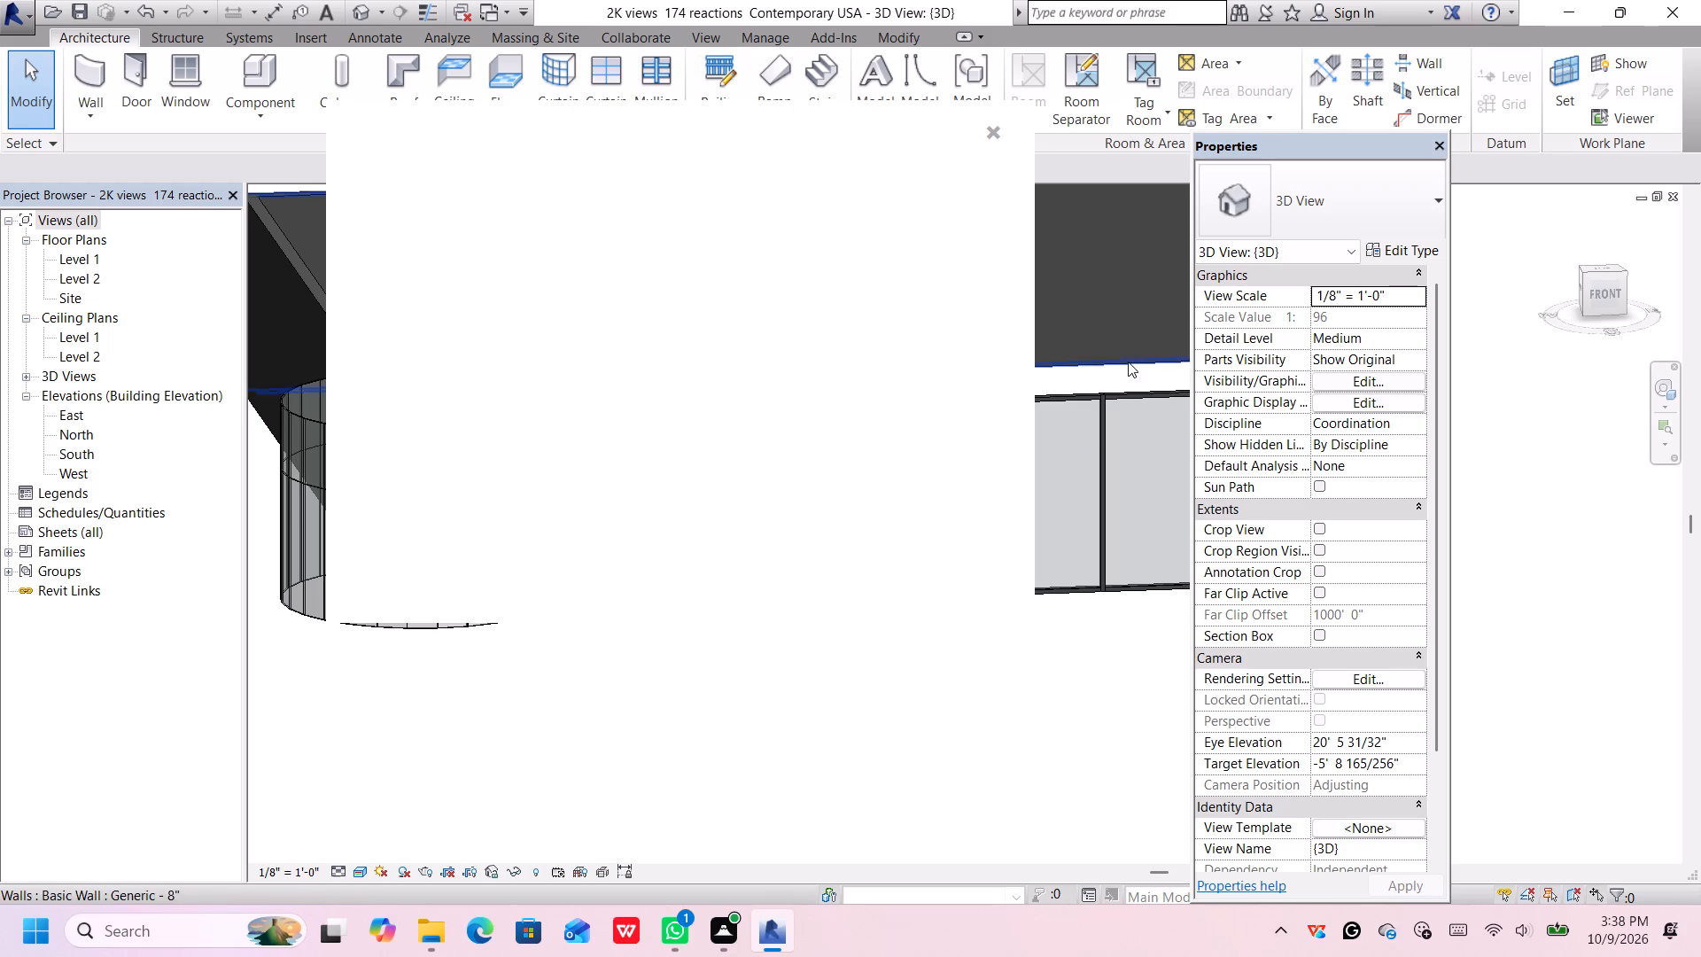
# Close the notification card and examine the whole building with its wall light from the front and from above.
pyautogui.click(997, 132)
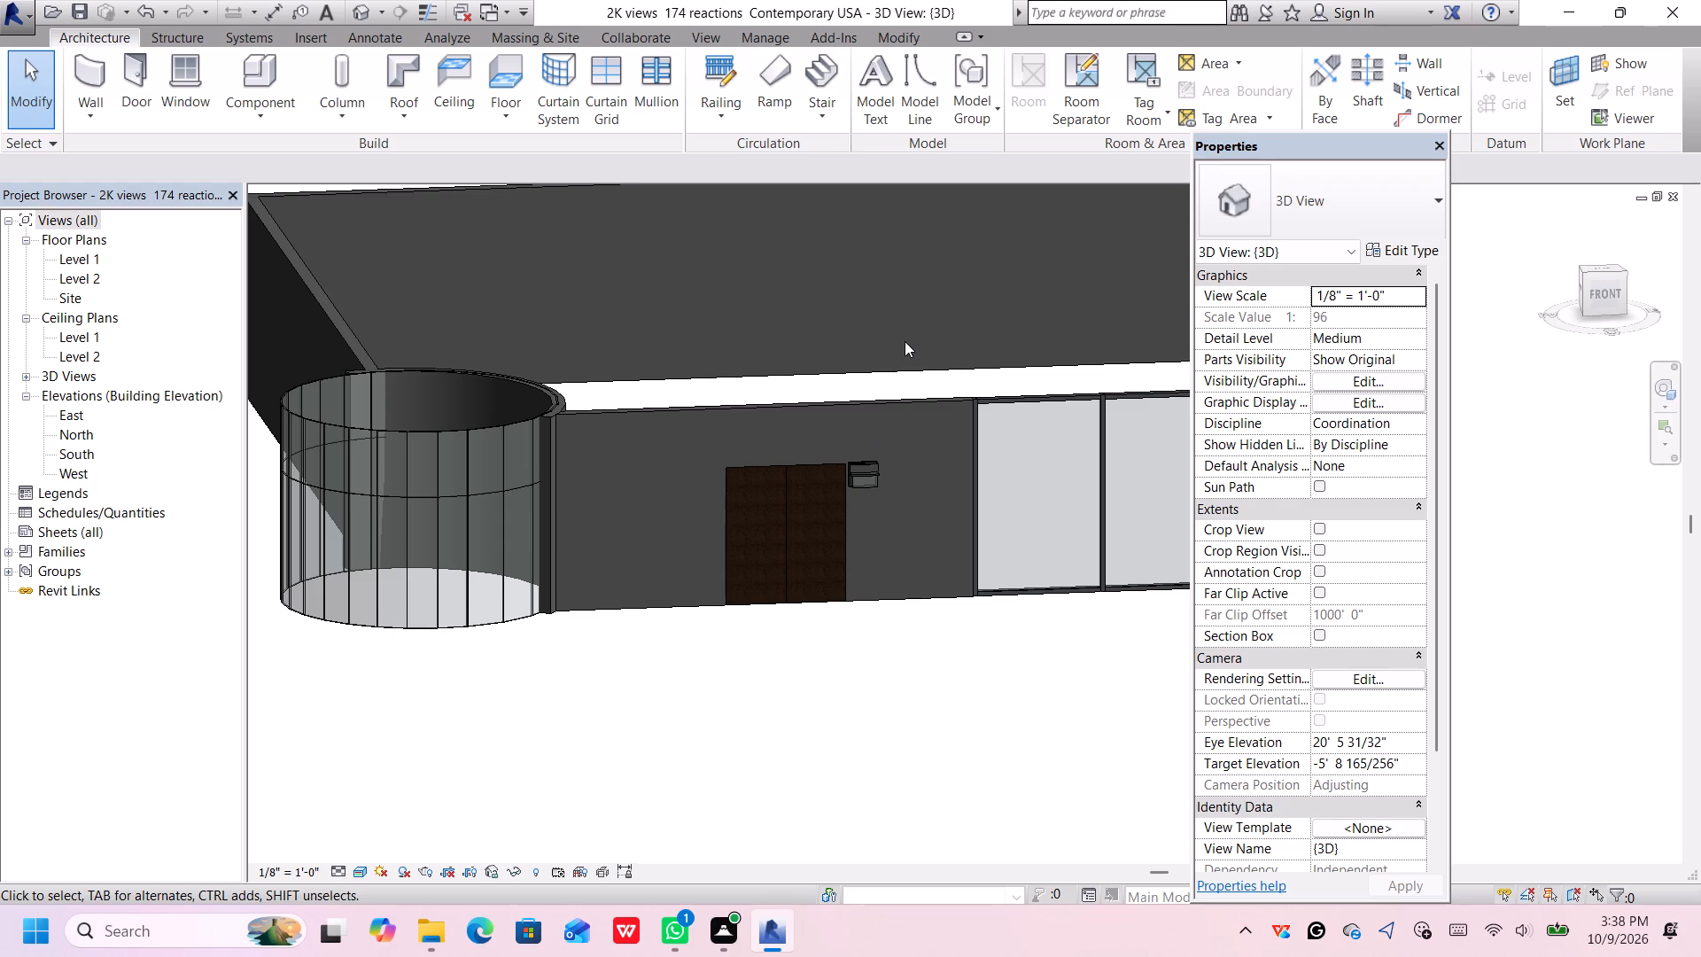
pyautogui.scroll(2, 906, 341)
pyautogui.scroll(-4, 907, 341)
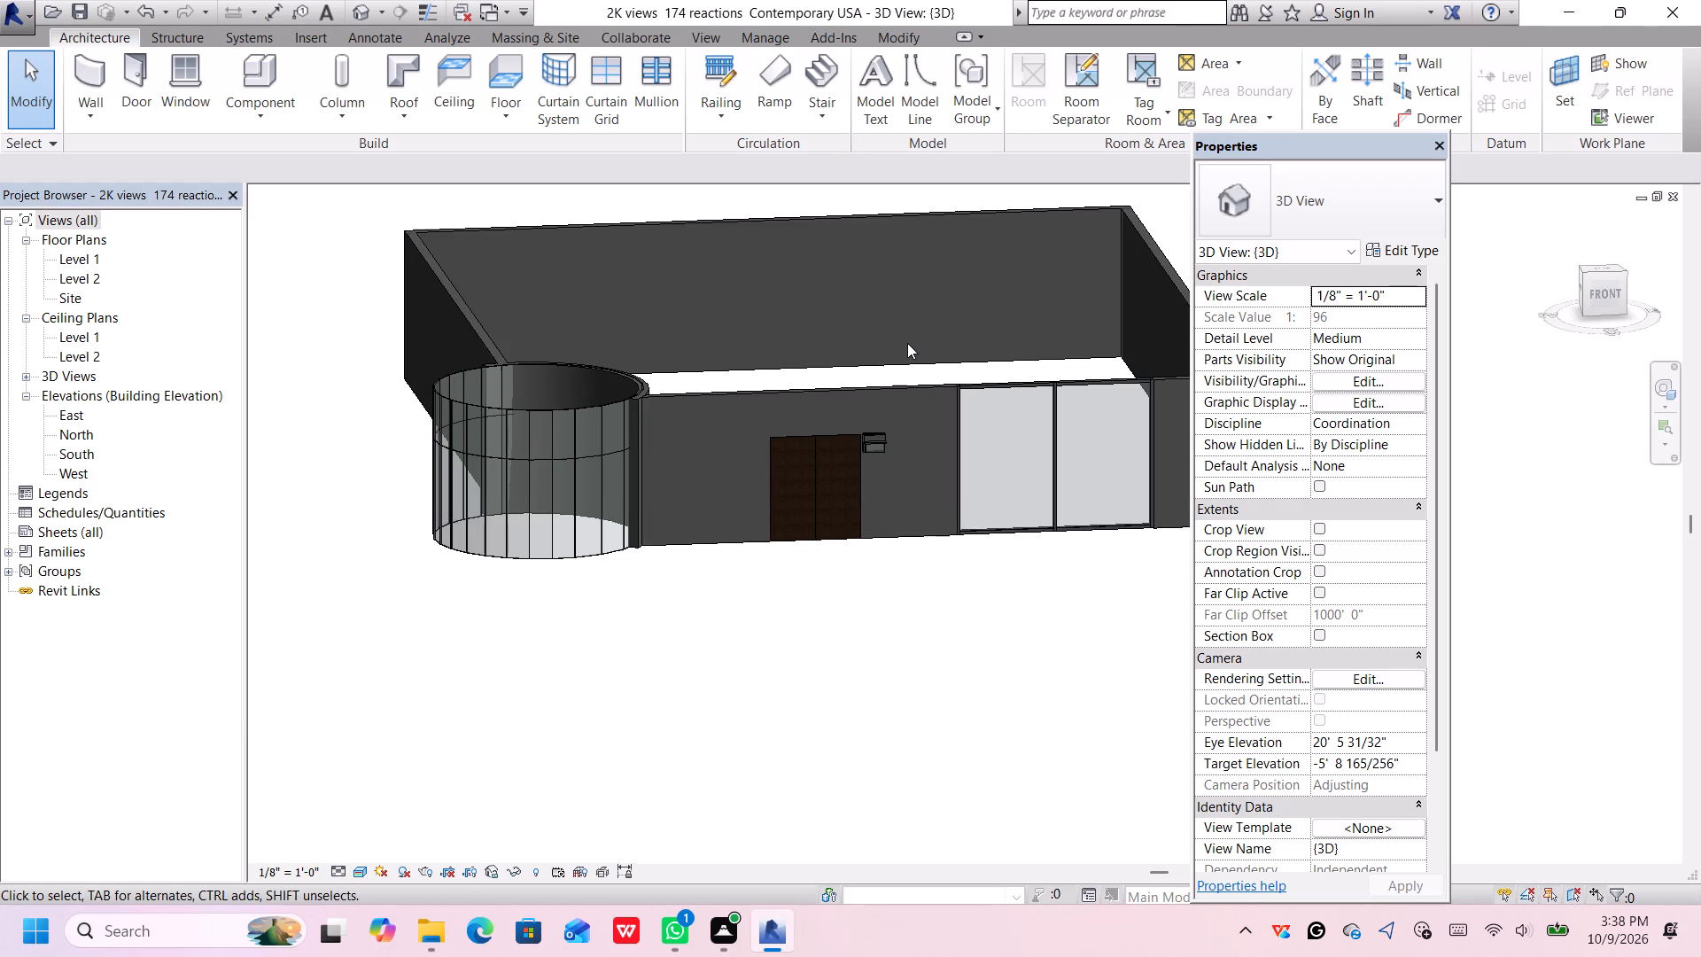
pyautogui.moveTo(907, 339); pyautogui.dragTo(894, 384, button='middle')
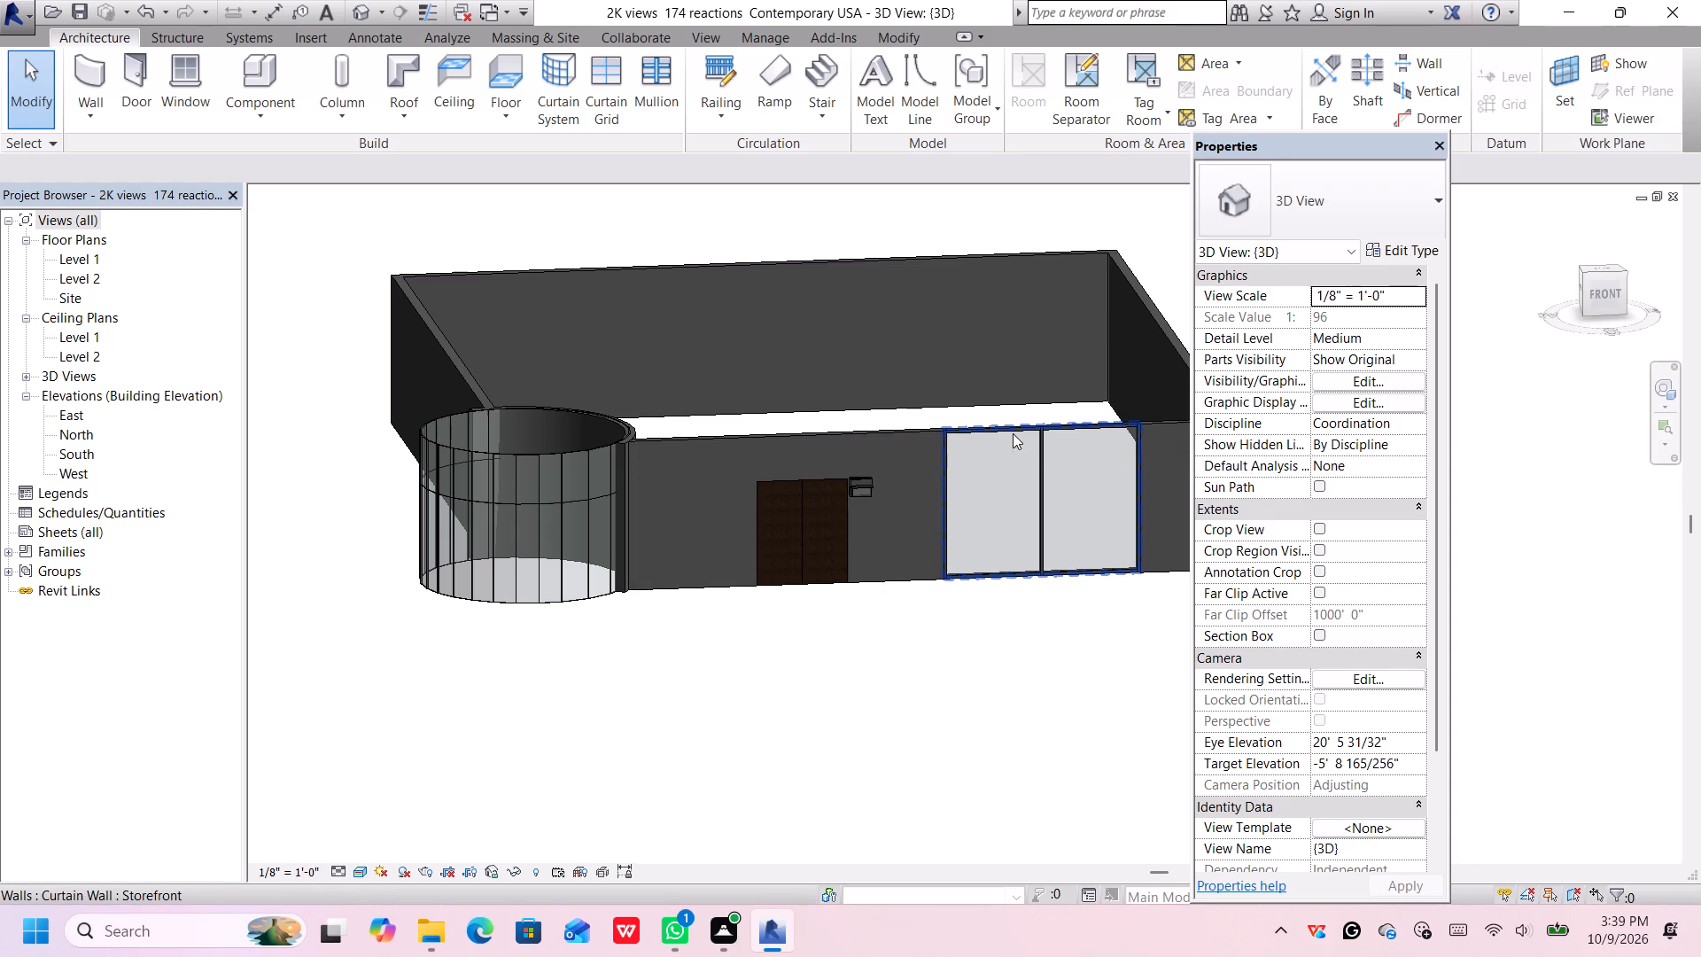
pyautogui.scroll(-1, 1138, 330)
pyautogui.moveTo(962, 362); pyautogui.dragTo(925, 403, button='middle')
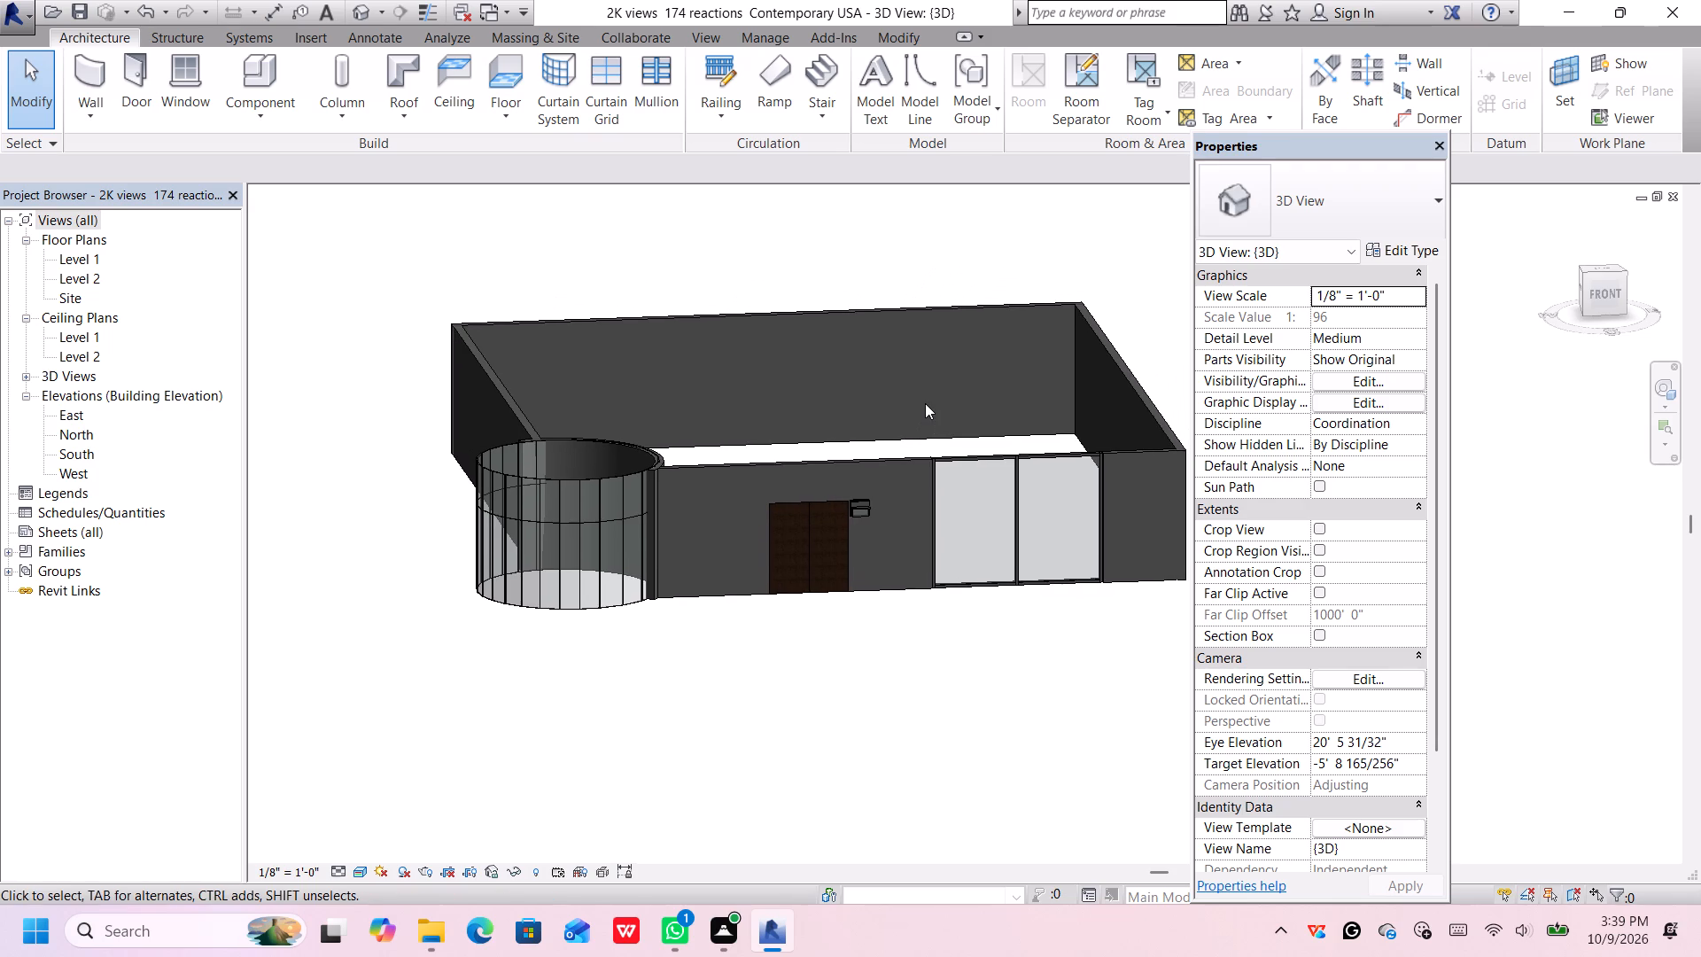
pyautogui.keyDown('shift'); pyautogui.moveTo(928, 401); pyautogui.dragTo(927, 411, button='middle'); pyautogui.keyUp('shift')
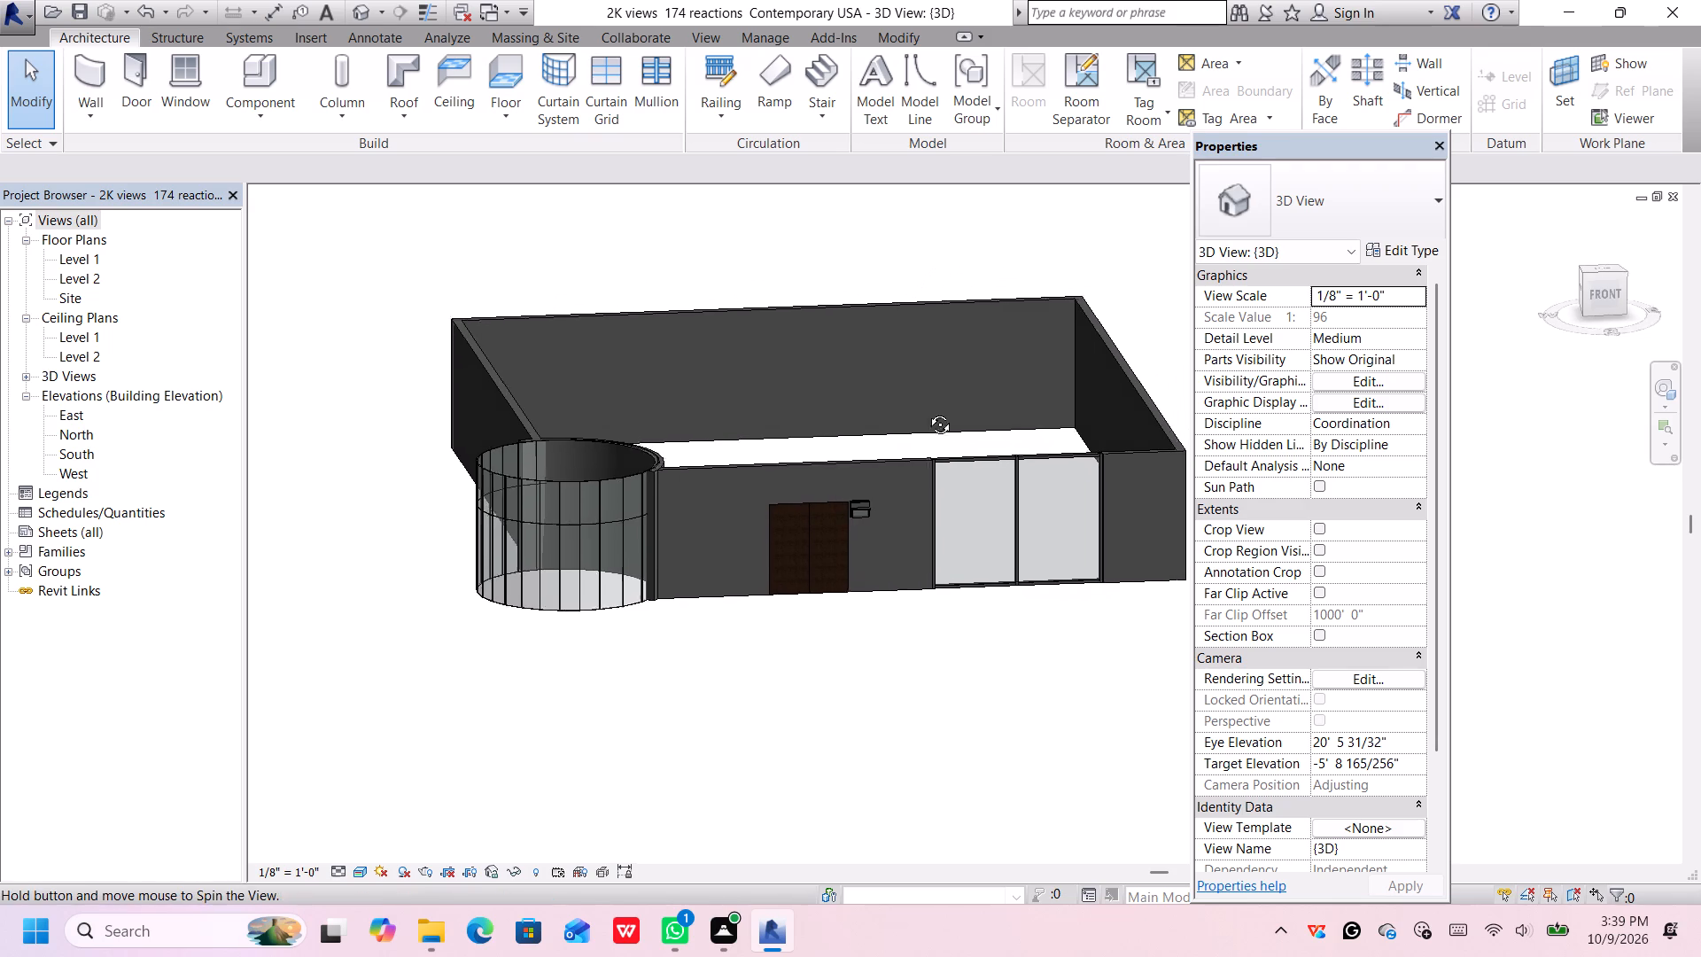
pyautogui.keyDown('shift'); pyautogui.moveTo(927, 411); pyautogui.dragTo(911, 593, button='middle'); pyautogui.keyUp('shift')
pyautogui.keyDown('shift'); pyautogui.middleClick(911, 593); pyautogui.keyUp('shift')
pyautogui.moveTo(965, 399); pyautogui.dragTo(863, 532, button='middle')
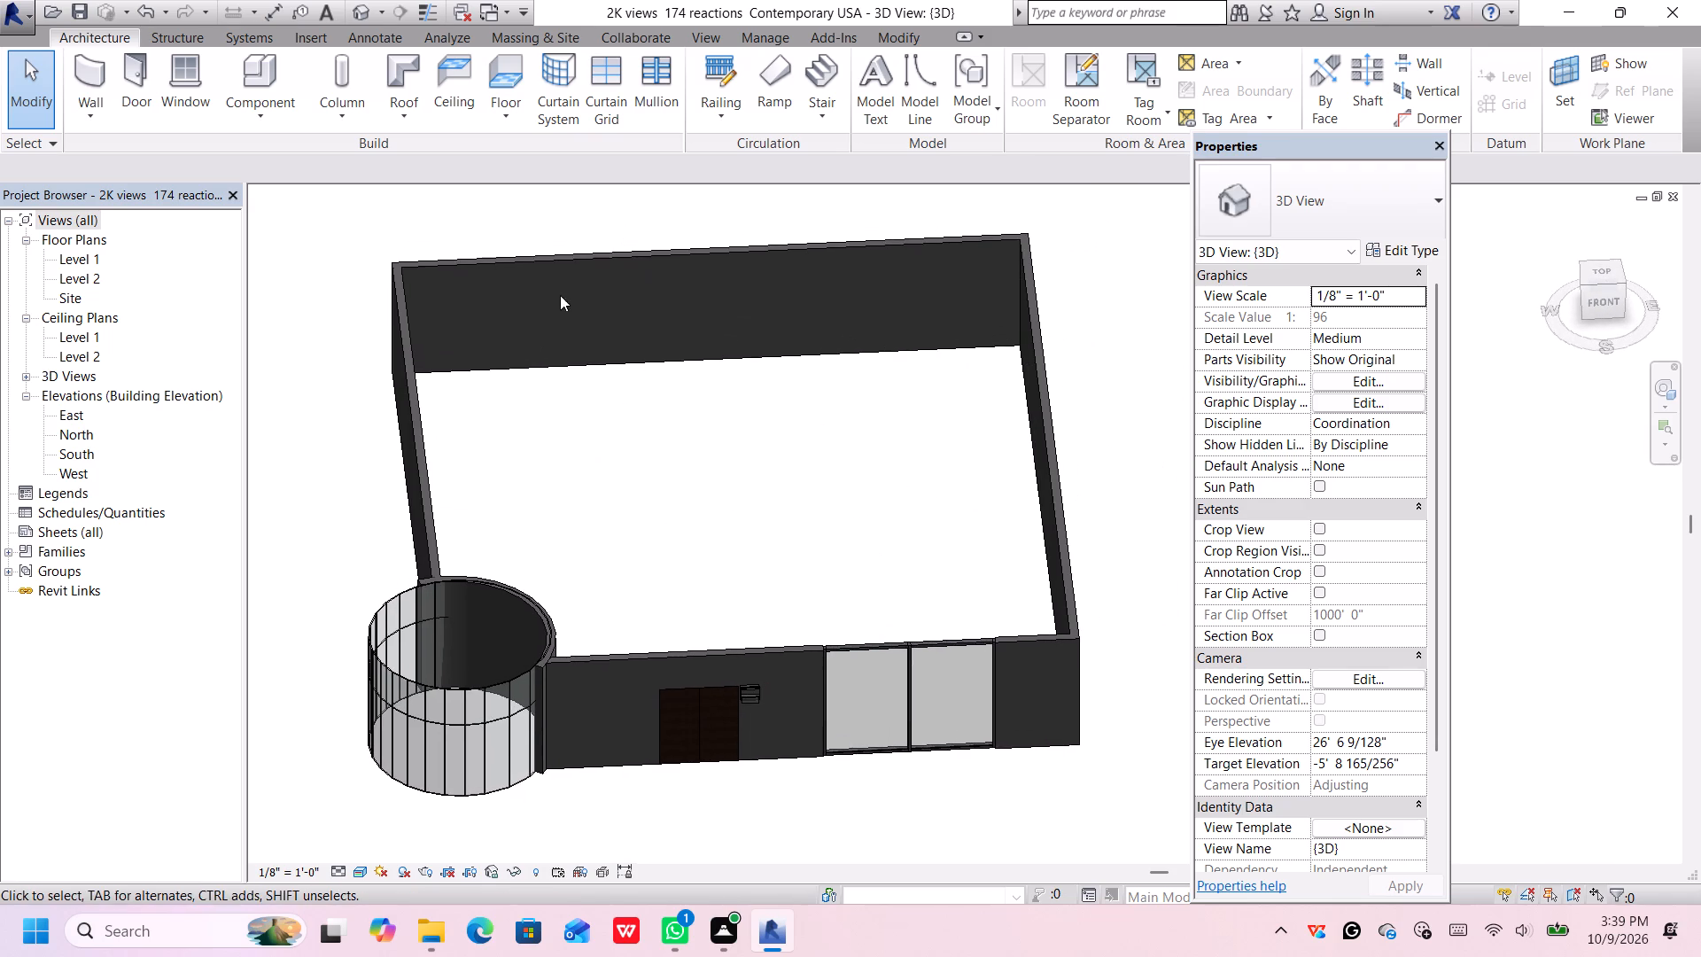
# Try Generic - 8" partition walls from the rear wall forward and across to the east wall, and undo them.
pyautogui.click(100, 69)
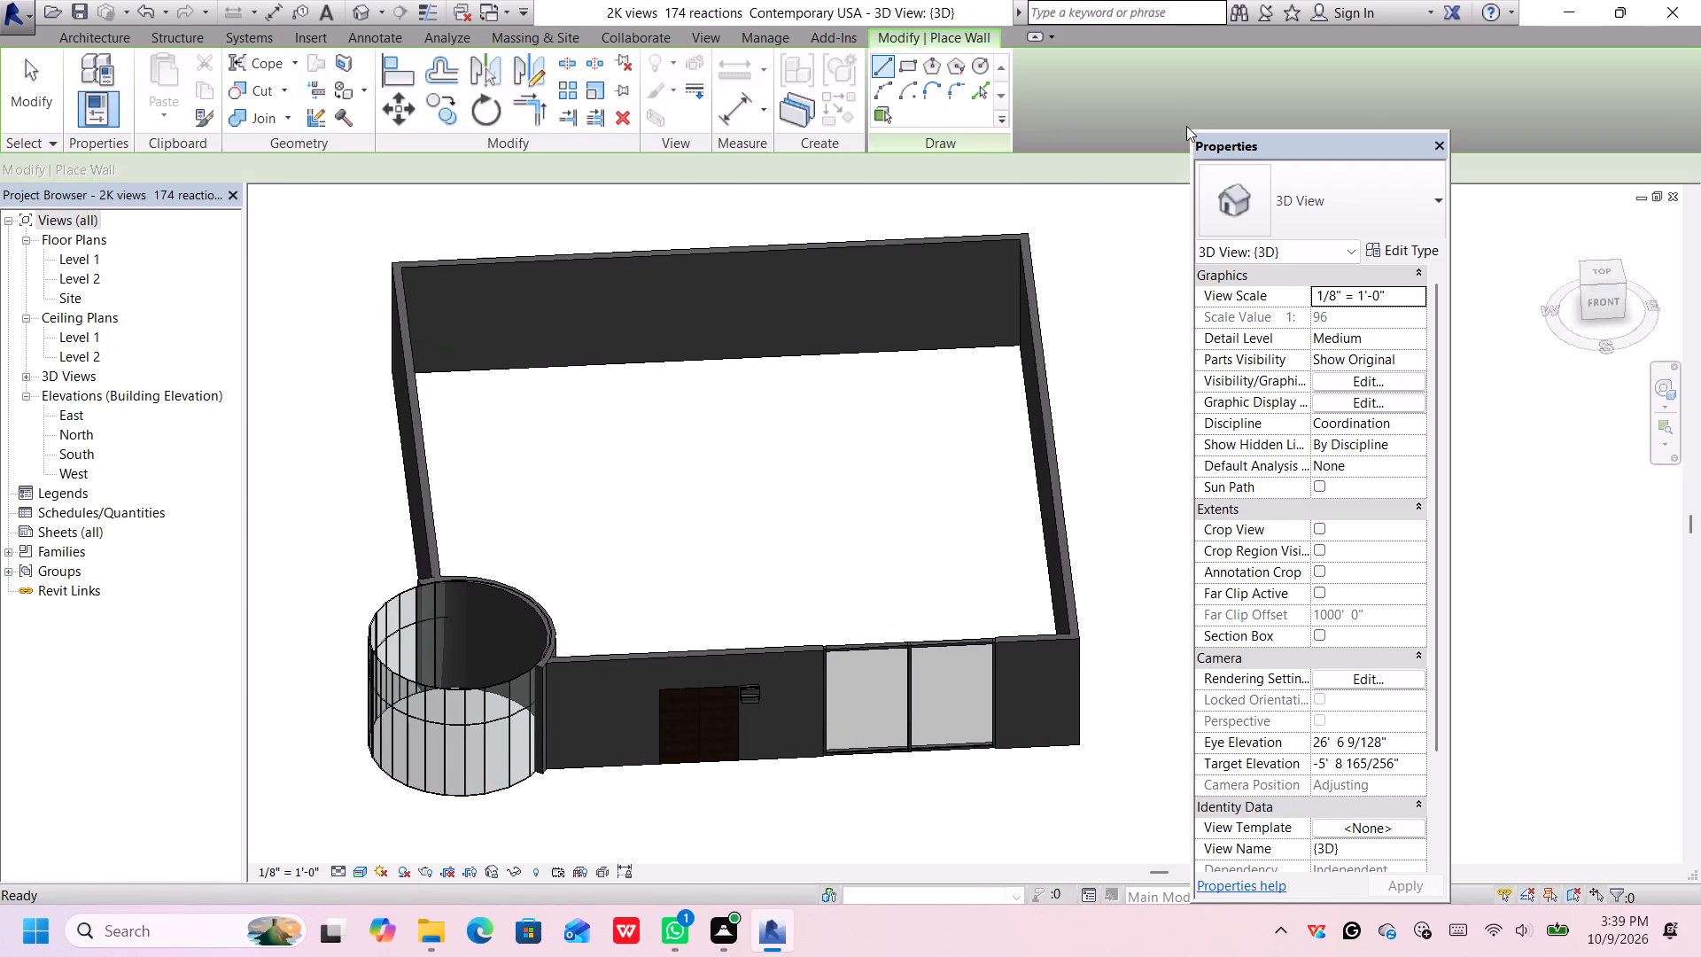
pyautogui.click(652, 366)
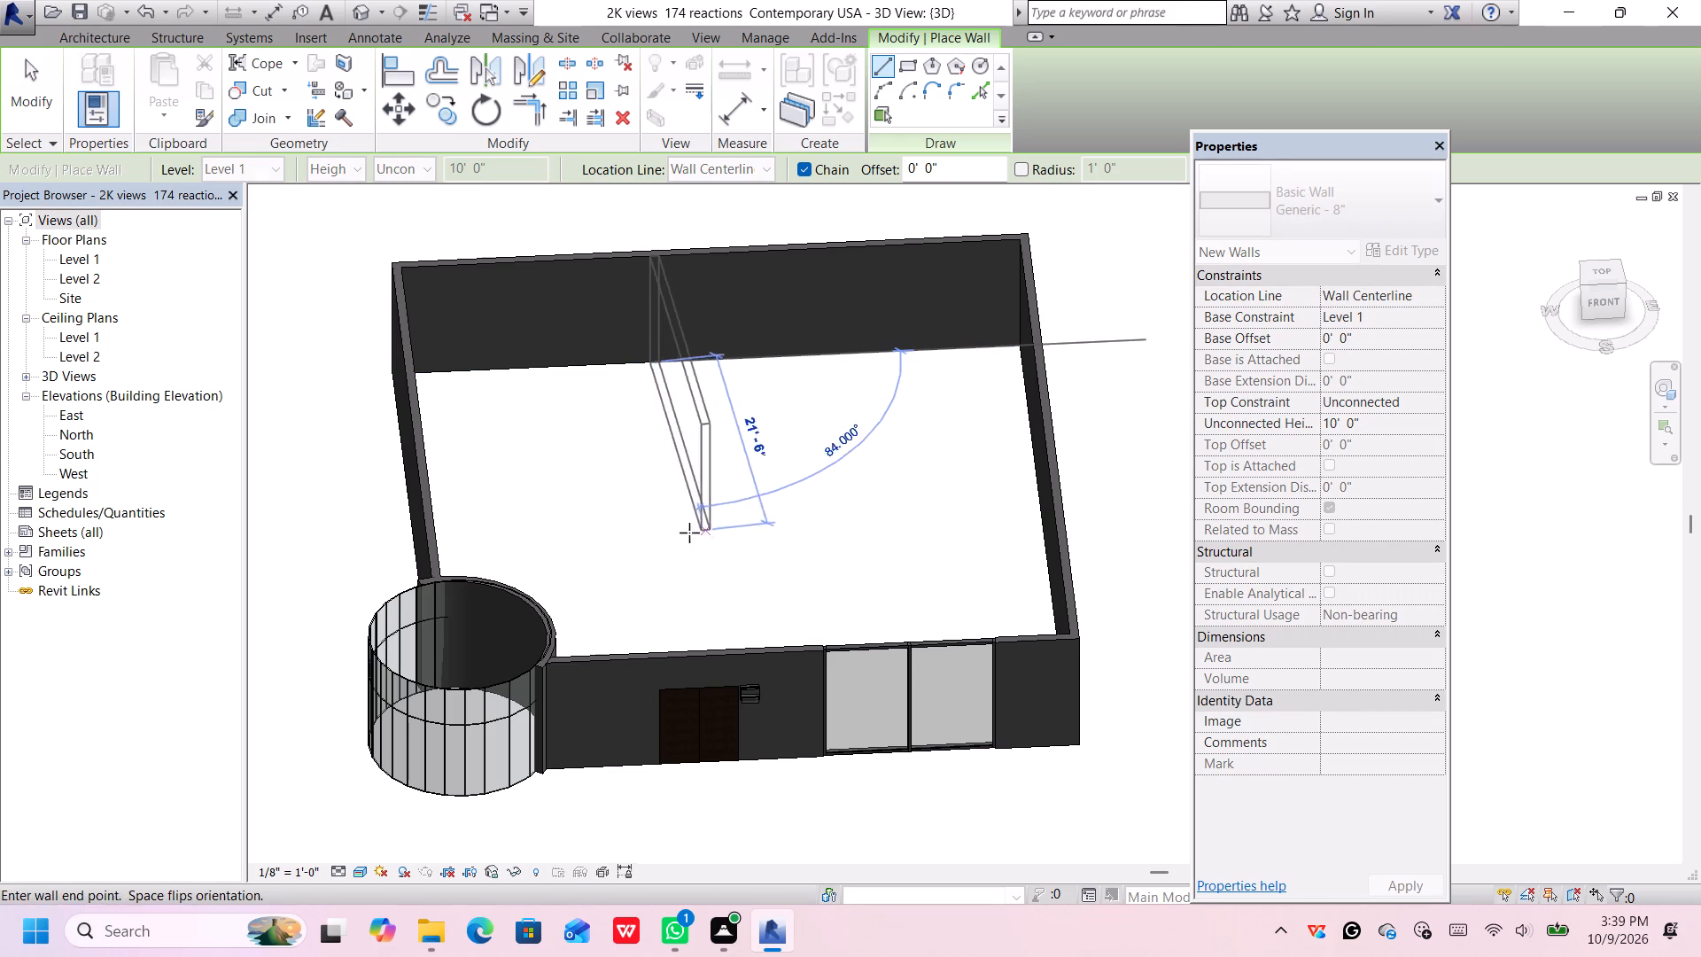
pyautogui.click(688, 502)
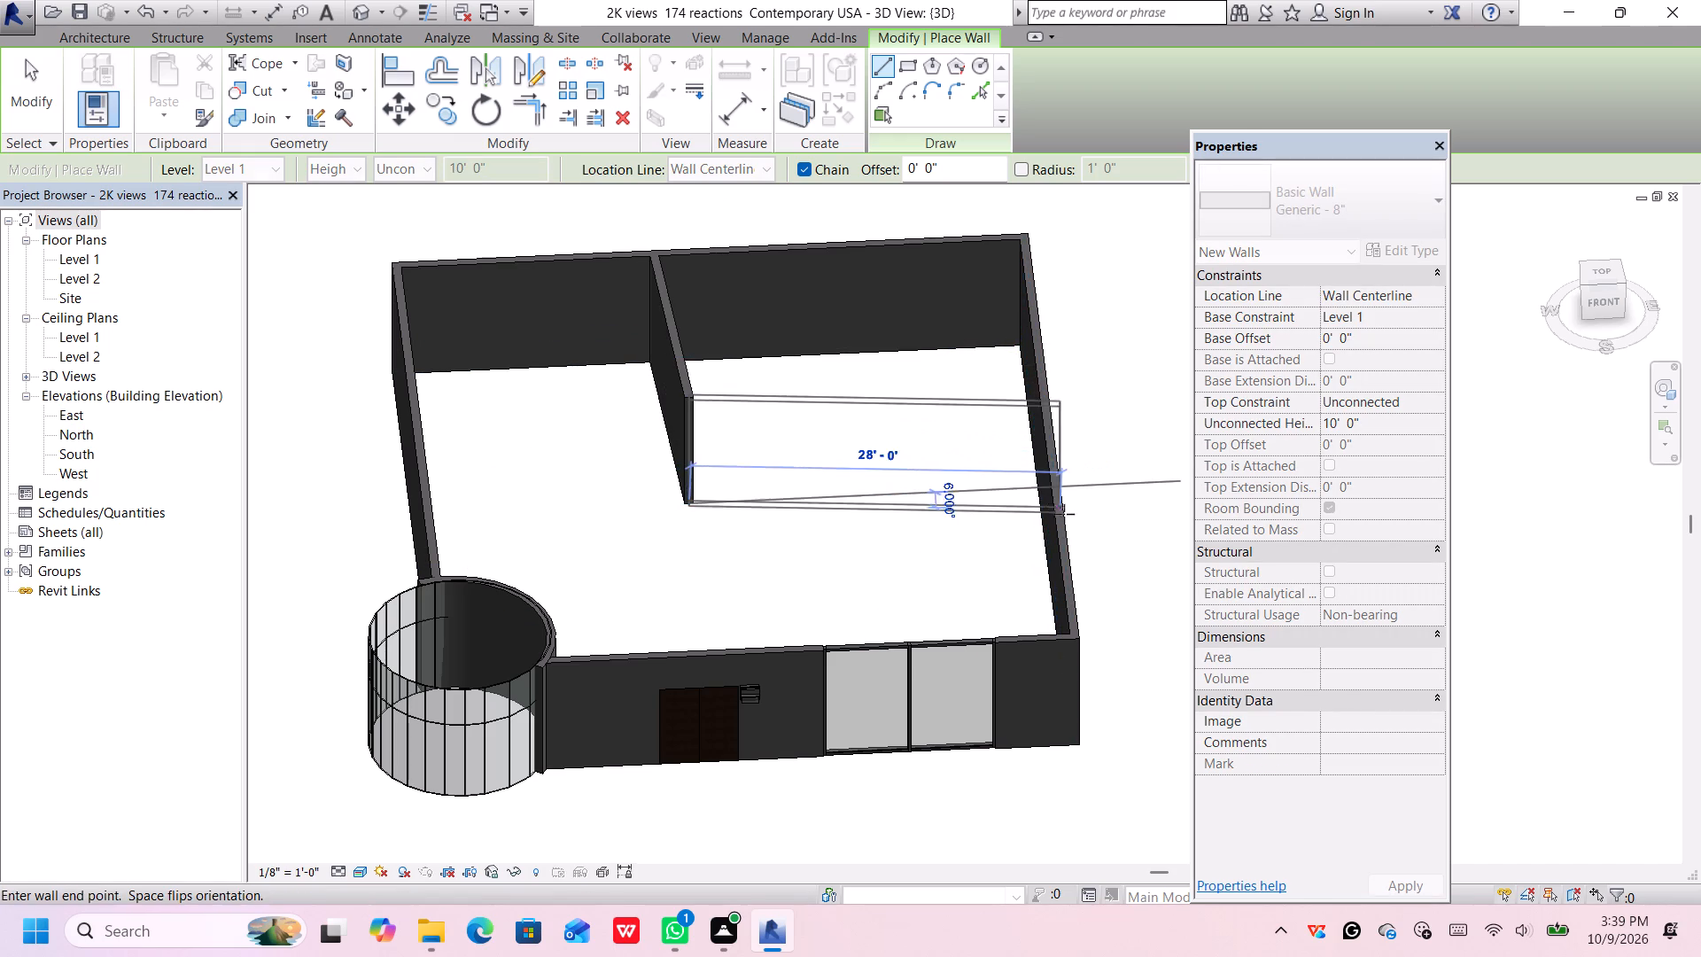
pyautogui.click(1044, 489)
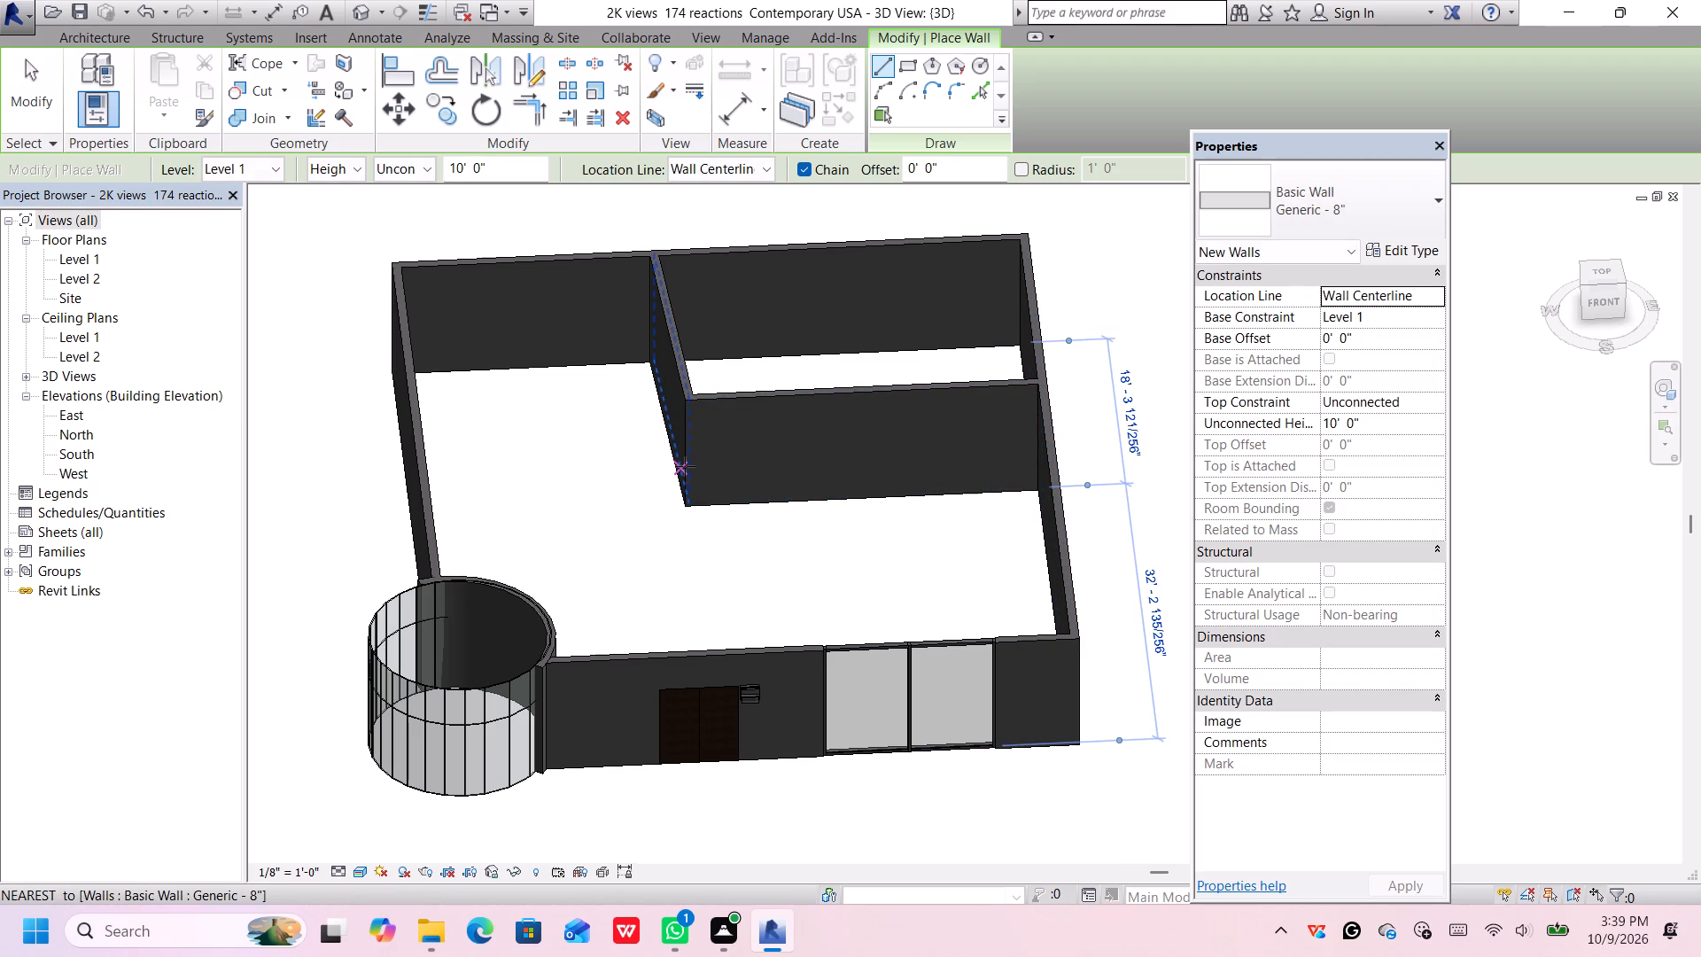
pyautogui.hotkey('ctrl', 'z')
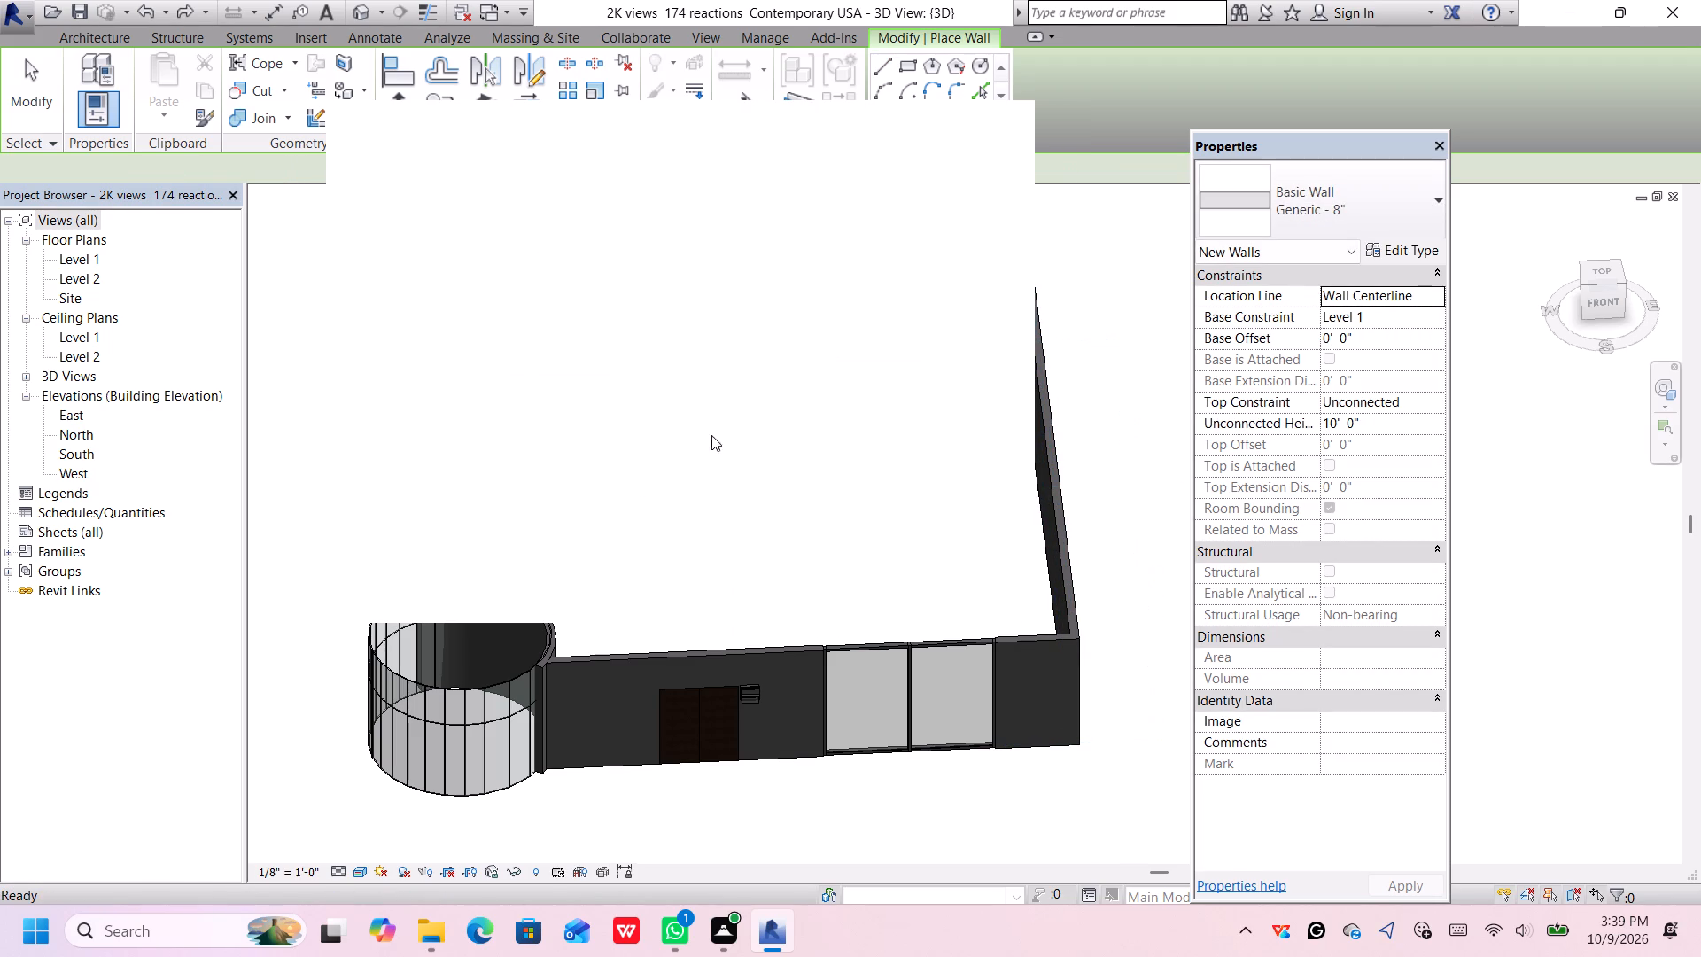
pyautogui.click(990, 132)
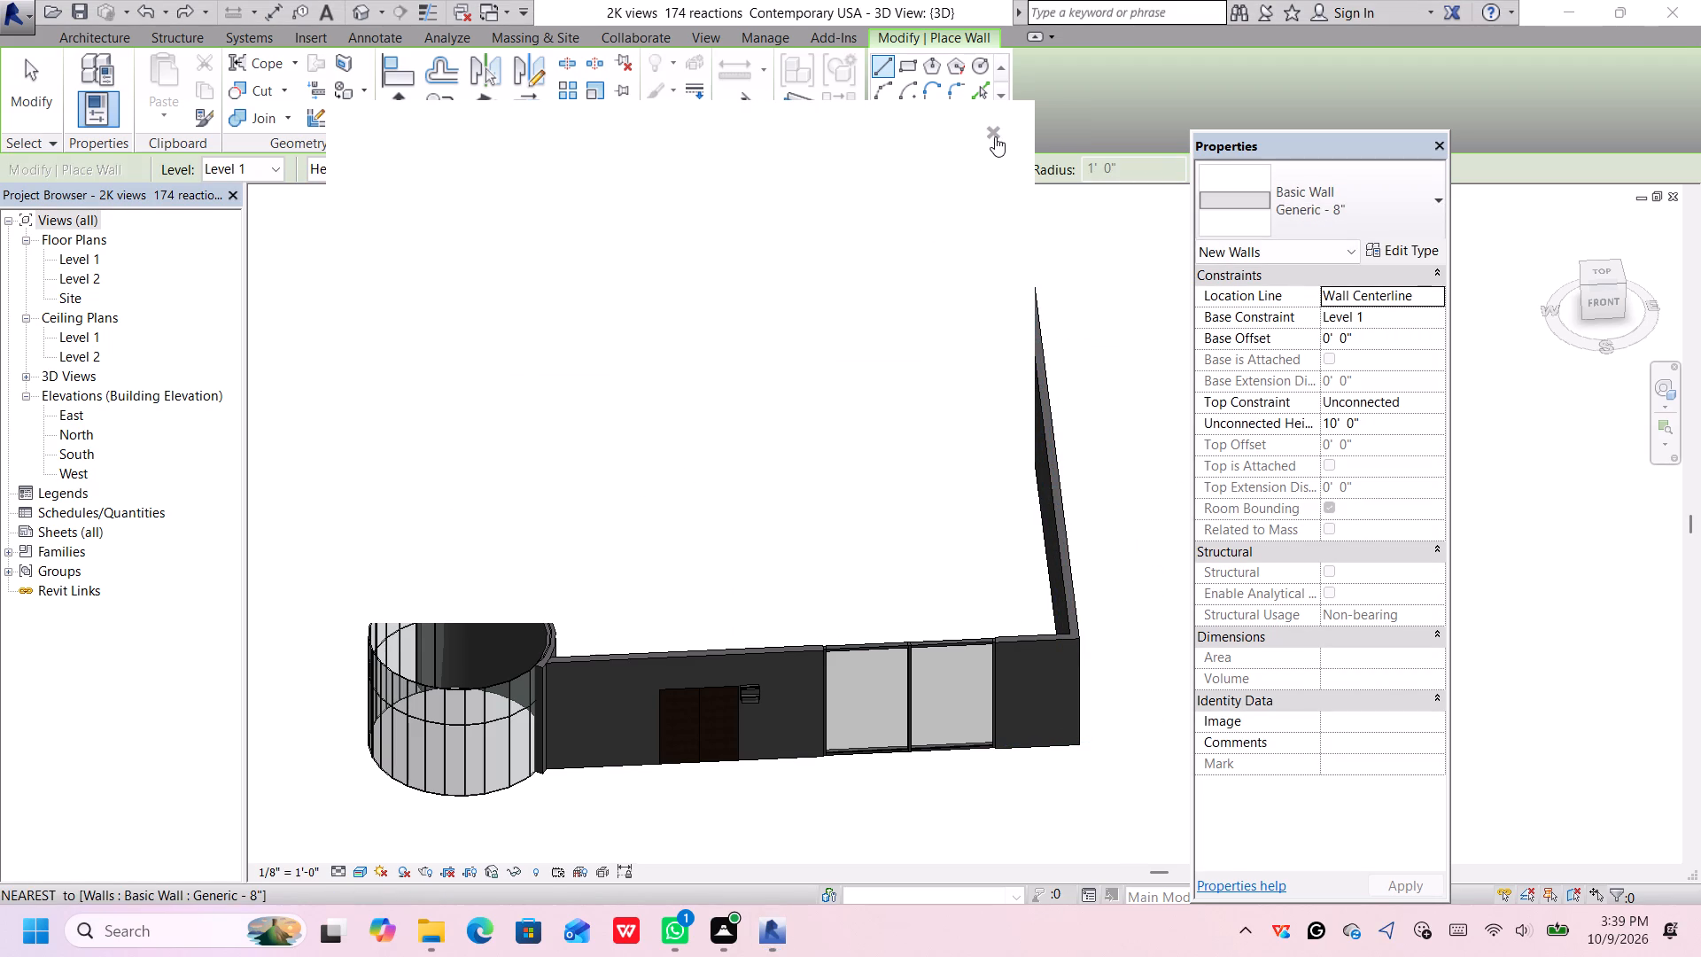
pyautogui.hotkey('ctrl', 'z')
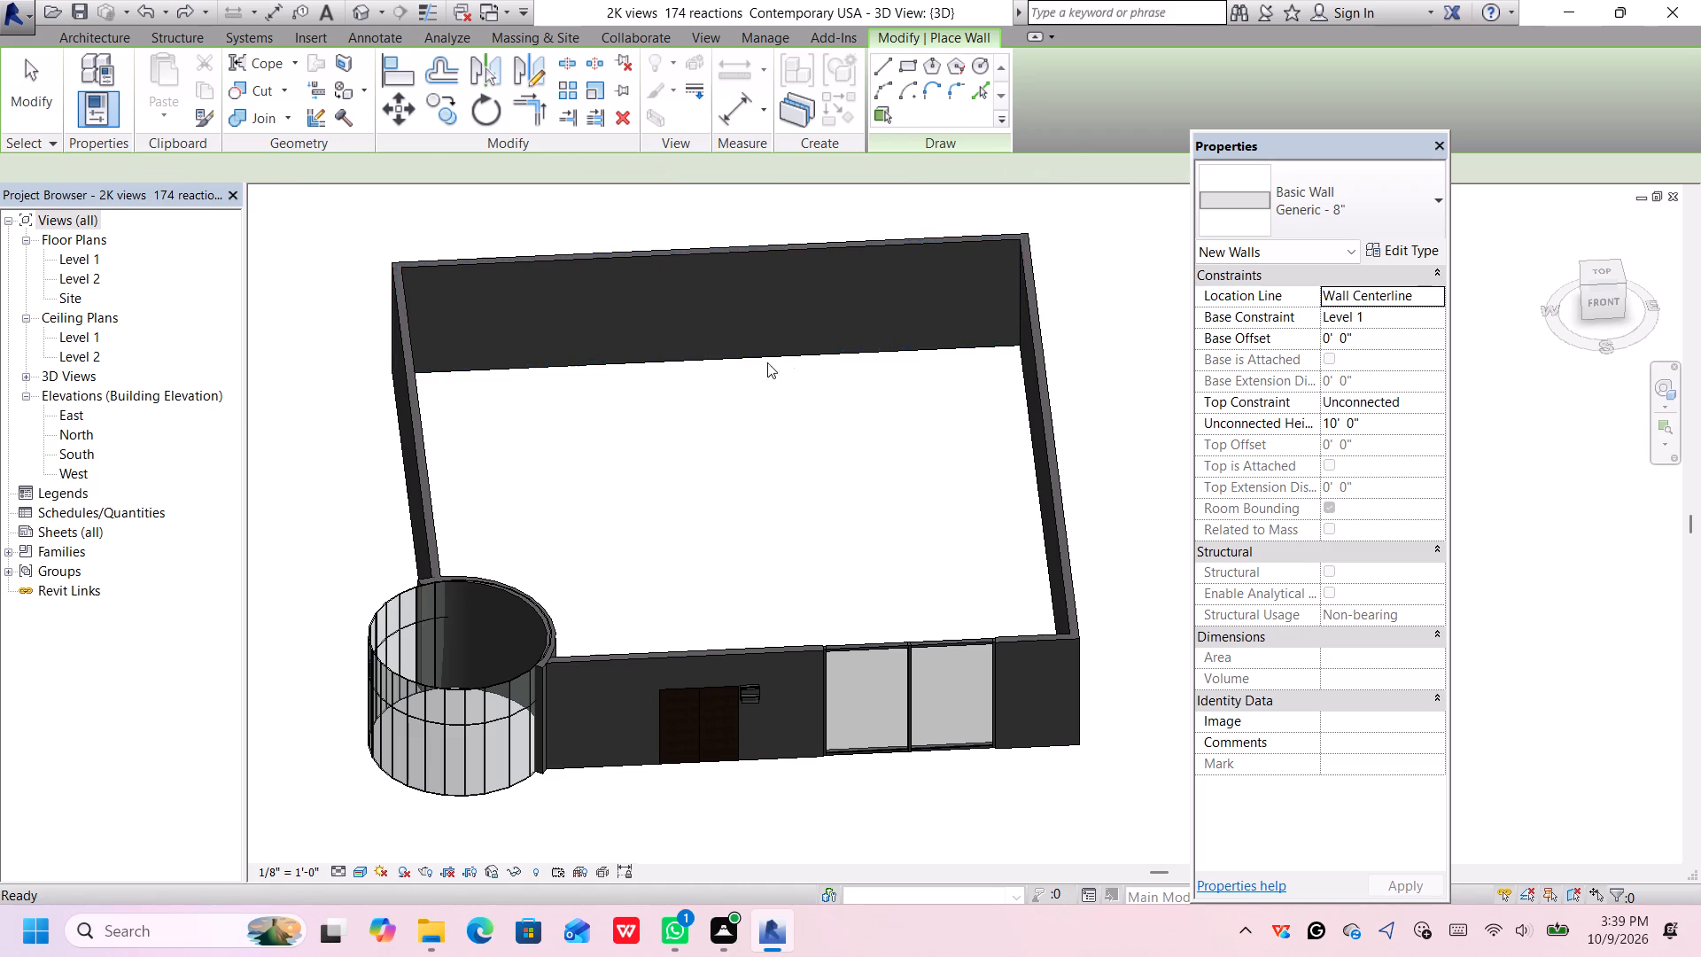
# Draw a perpendicular Generic - 8" partition about 20' long from the rear wall, continuing at a right angle to the east wall.
pyautogui.click(646, 368)
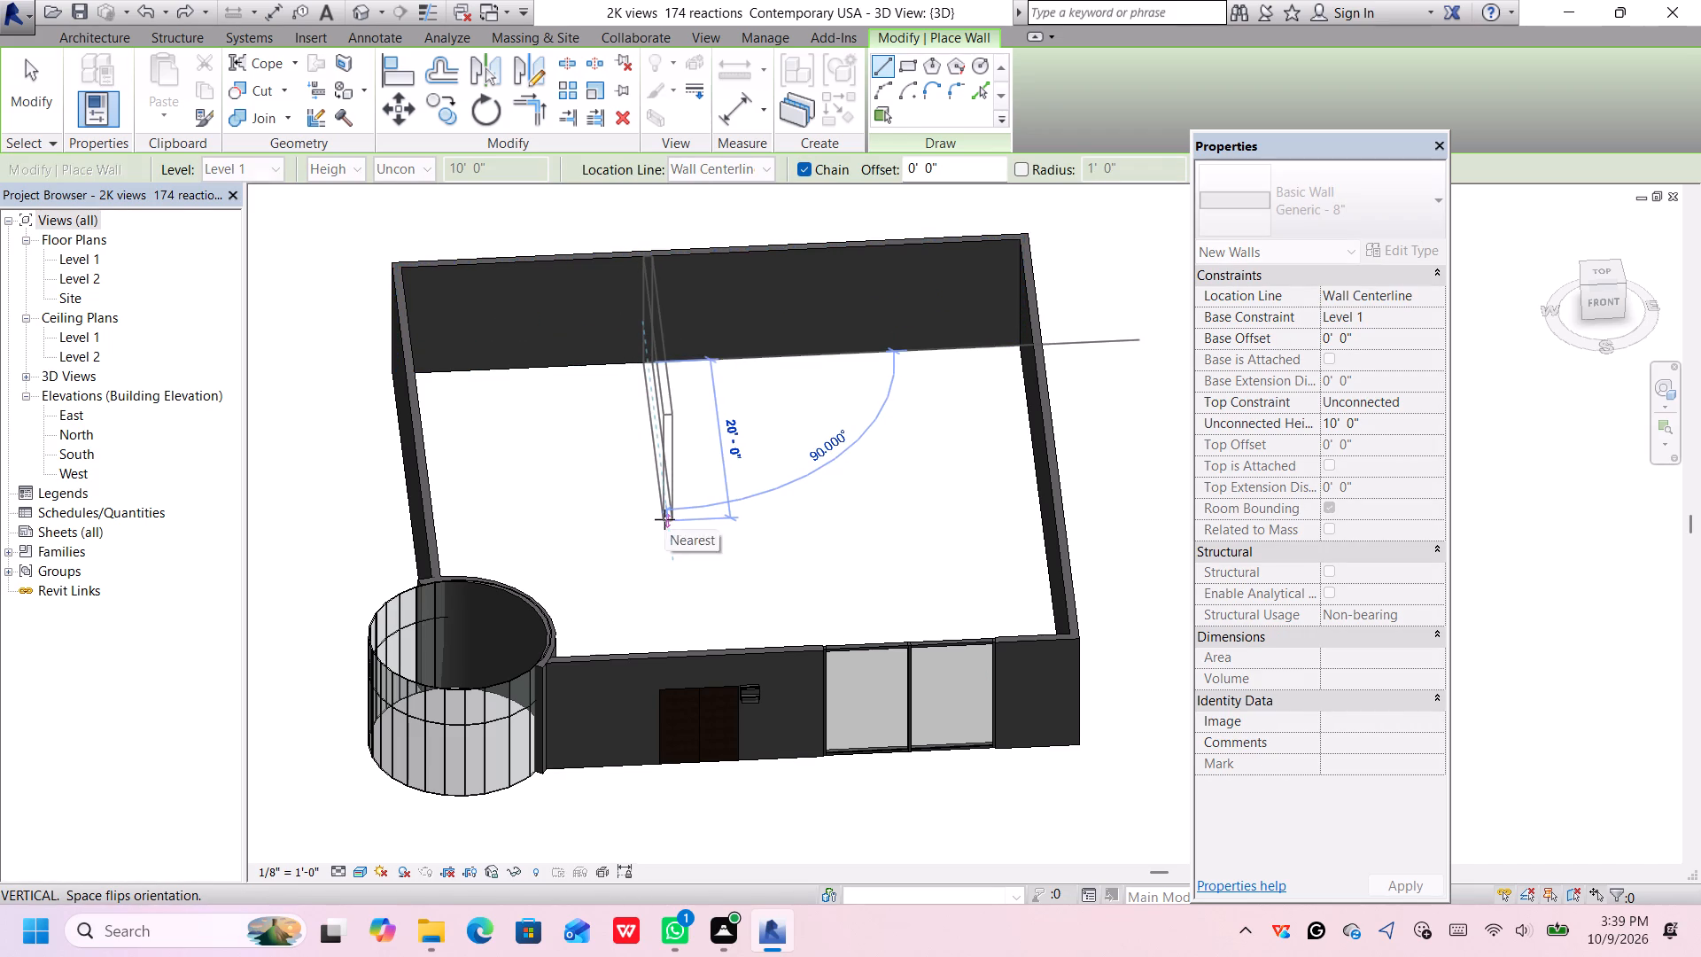
pyautogui.click(664, 519)
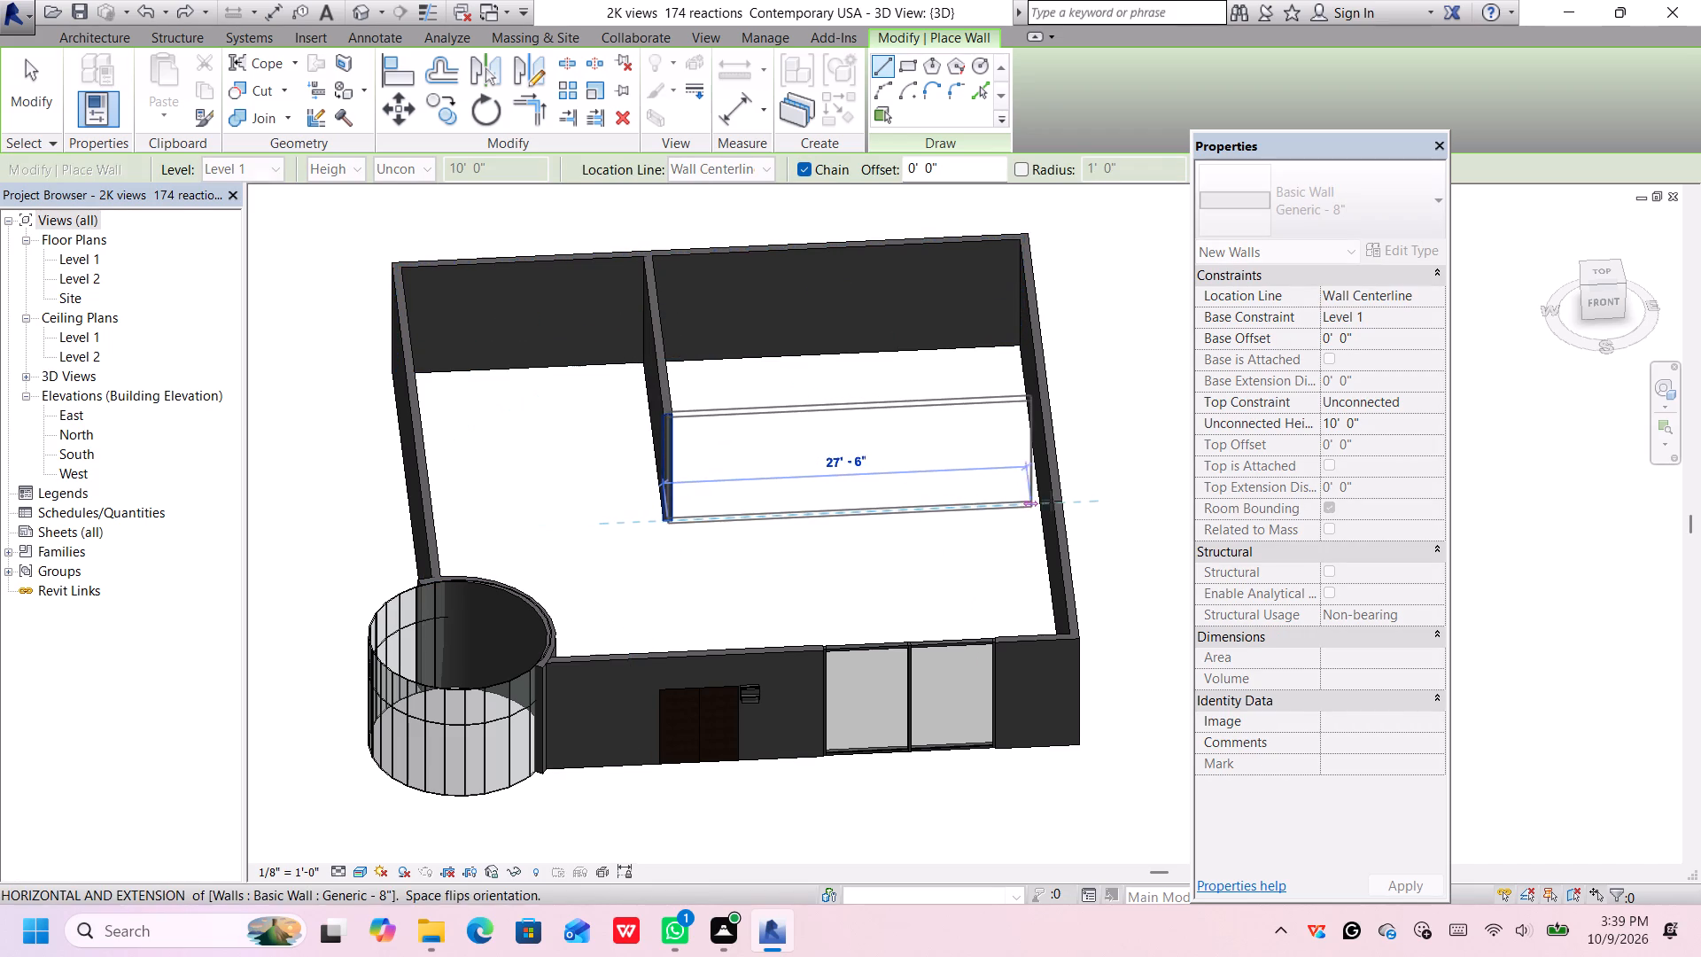
pyautogui.moveTo(1052, 502); pyautogui.dragTo(1068, 518)
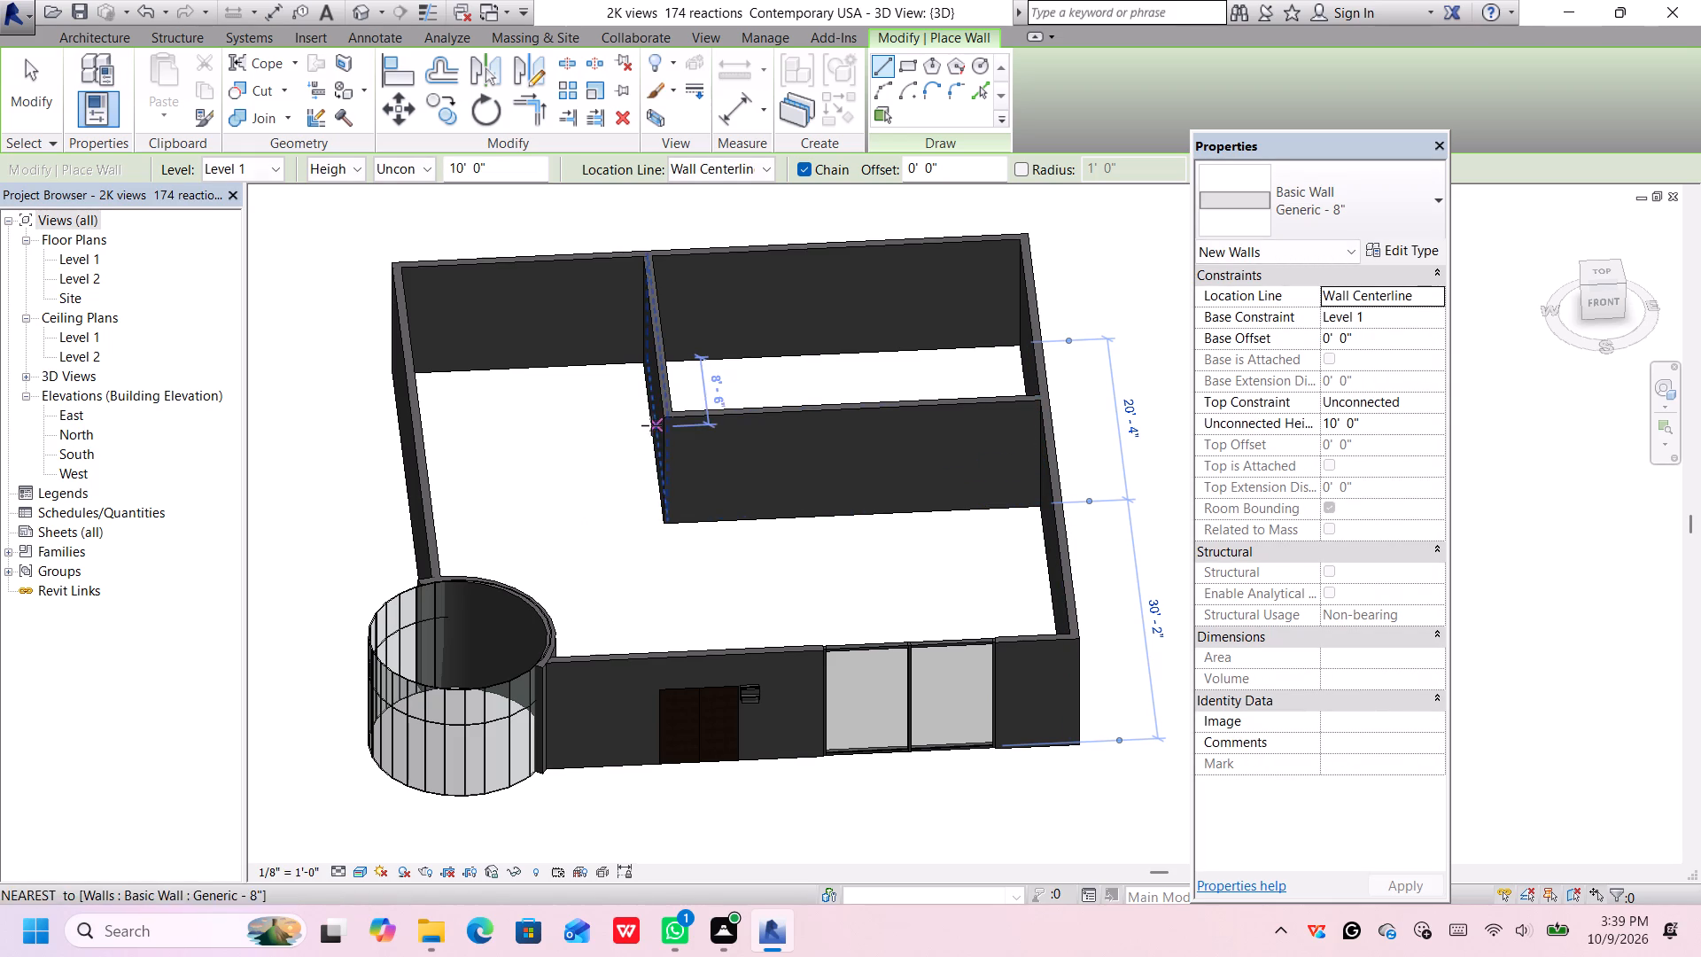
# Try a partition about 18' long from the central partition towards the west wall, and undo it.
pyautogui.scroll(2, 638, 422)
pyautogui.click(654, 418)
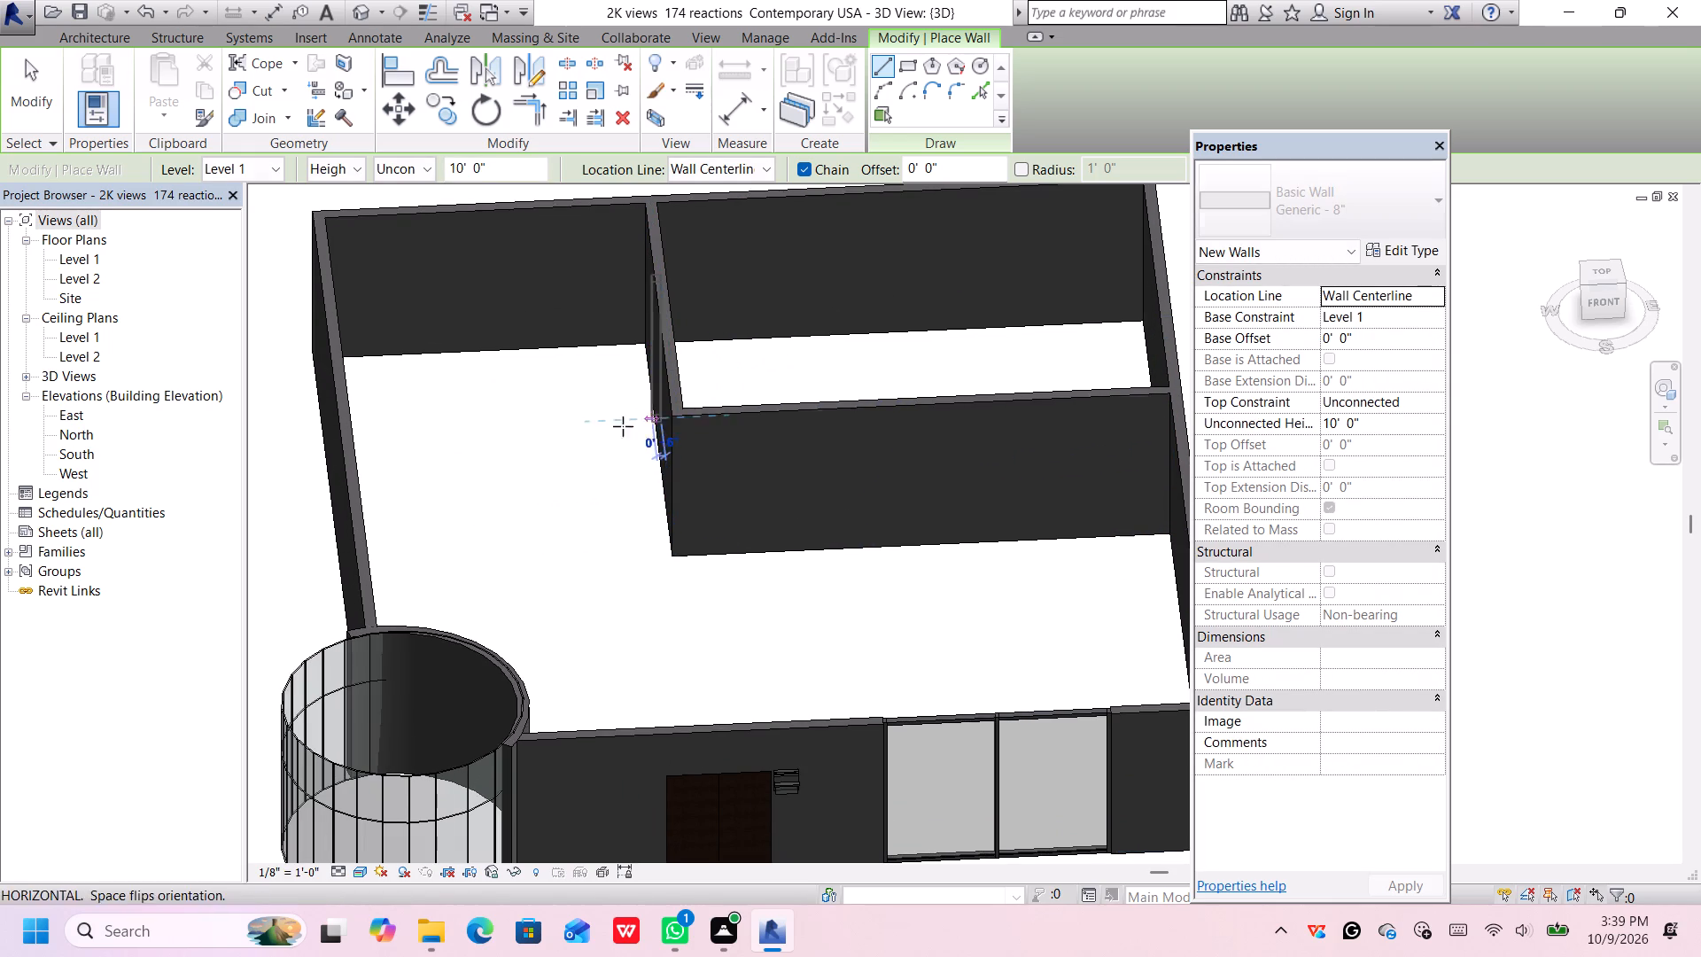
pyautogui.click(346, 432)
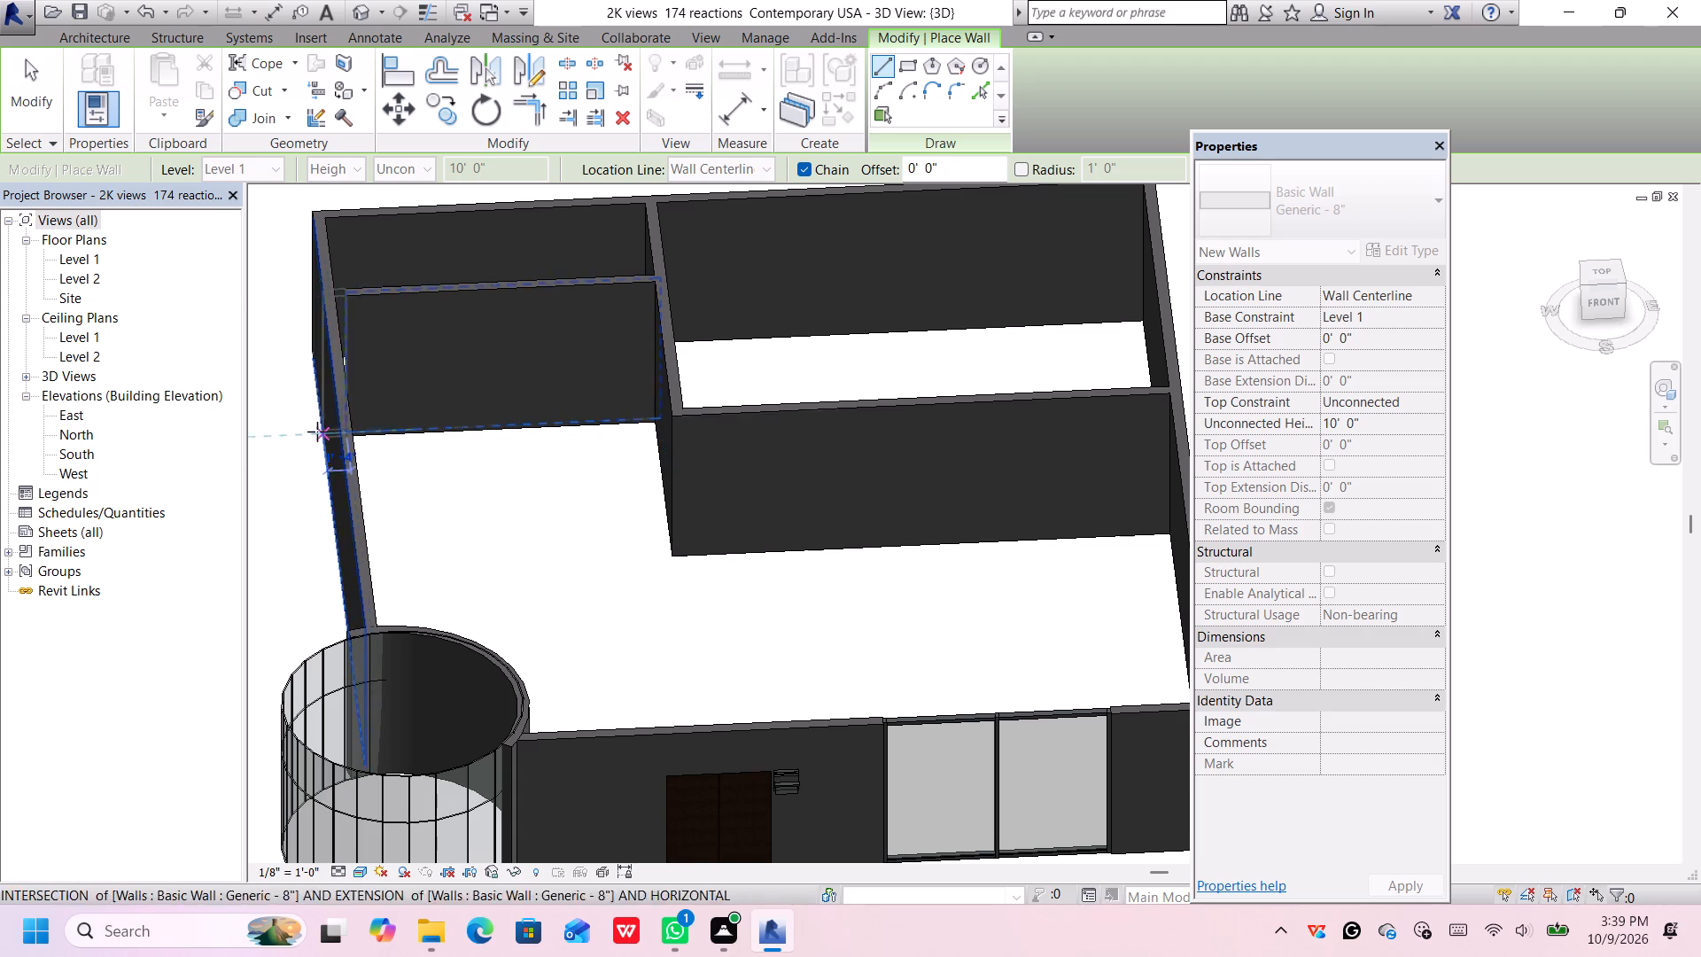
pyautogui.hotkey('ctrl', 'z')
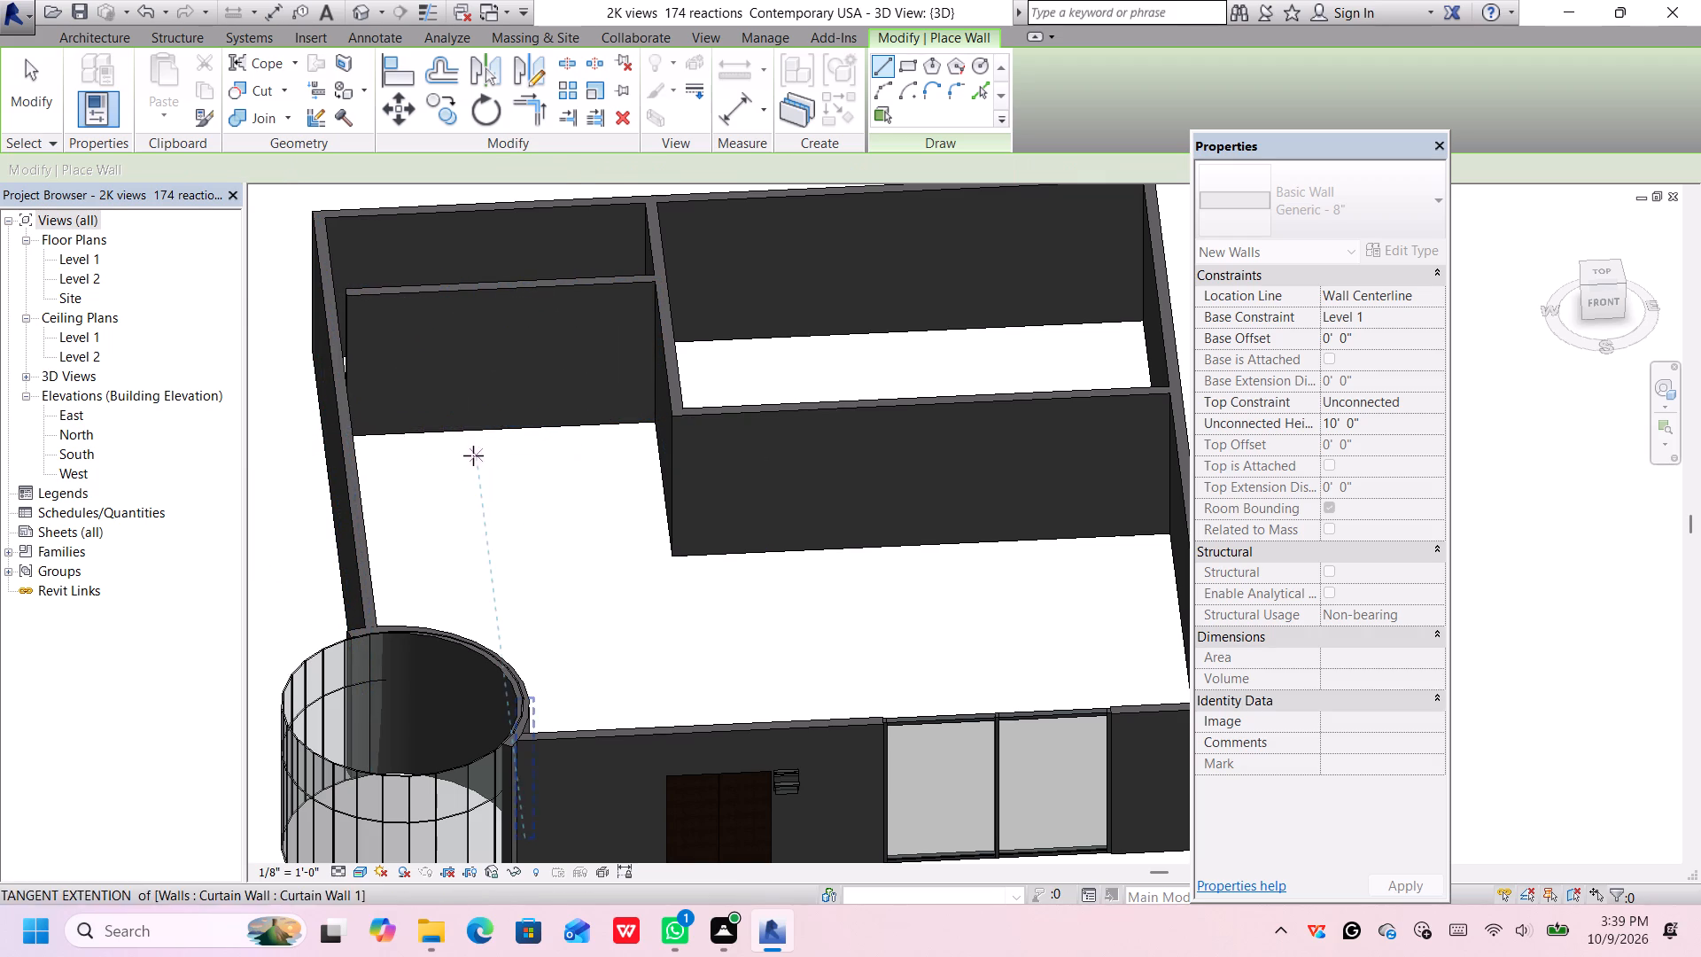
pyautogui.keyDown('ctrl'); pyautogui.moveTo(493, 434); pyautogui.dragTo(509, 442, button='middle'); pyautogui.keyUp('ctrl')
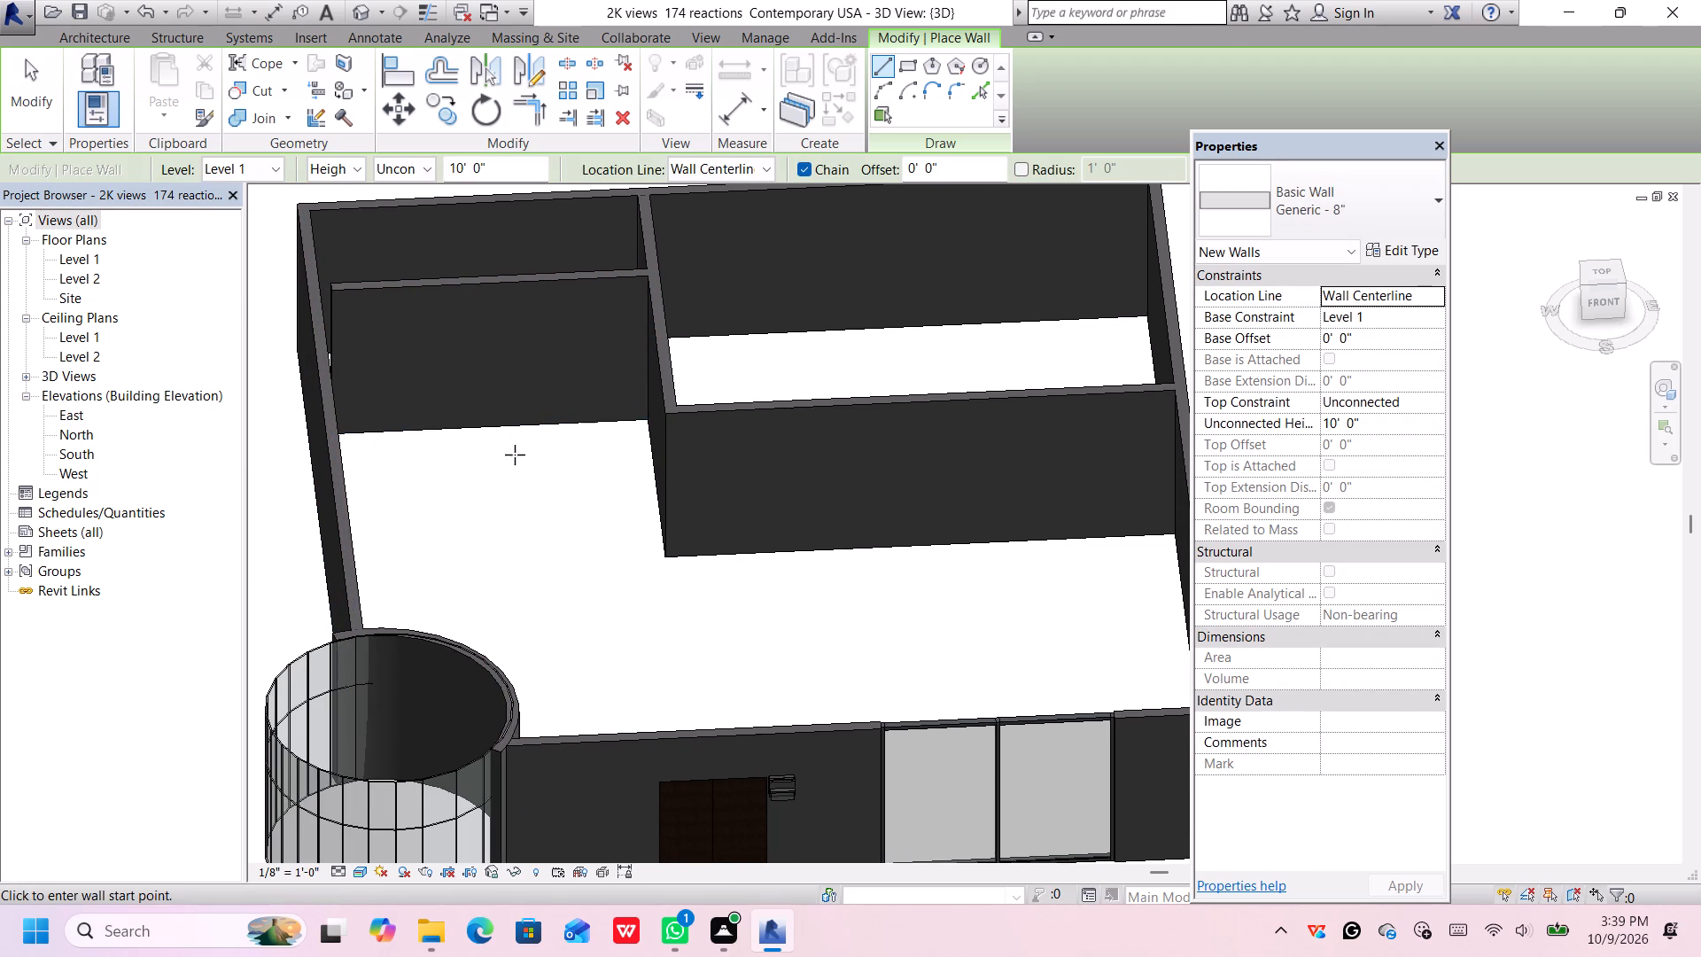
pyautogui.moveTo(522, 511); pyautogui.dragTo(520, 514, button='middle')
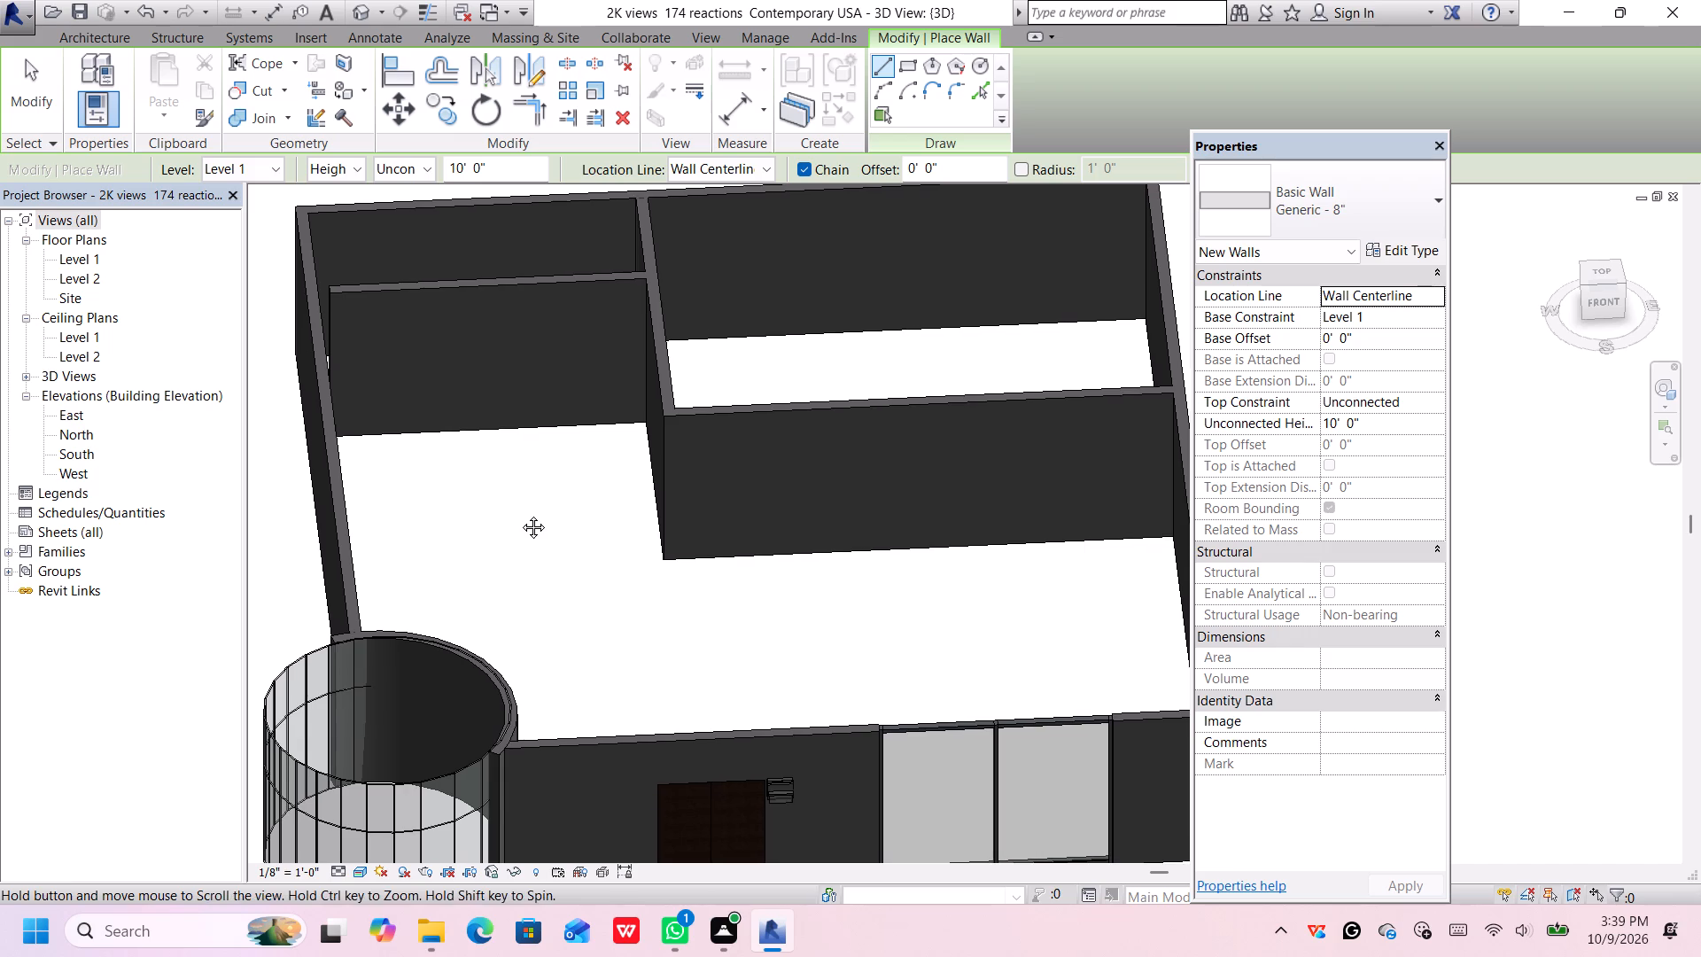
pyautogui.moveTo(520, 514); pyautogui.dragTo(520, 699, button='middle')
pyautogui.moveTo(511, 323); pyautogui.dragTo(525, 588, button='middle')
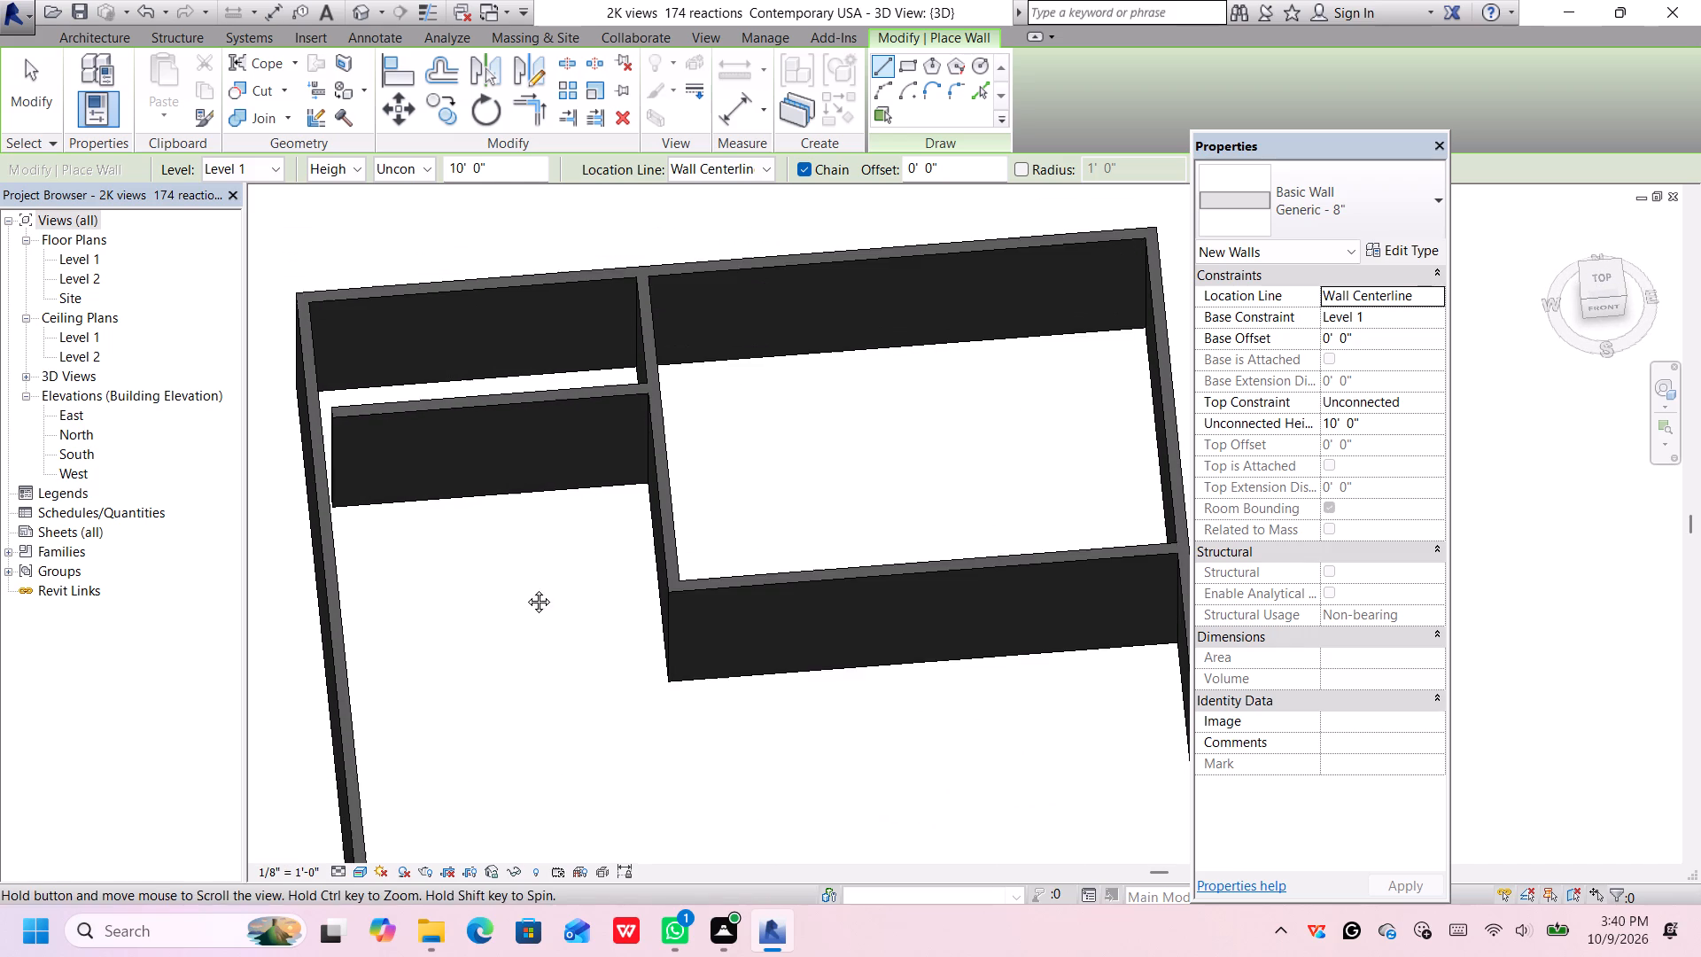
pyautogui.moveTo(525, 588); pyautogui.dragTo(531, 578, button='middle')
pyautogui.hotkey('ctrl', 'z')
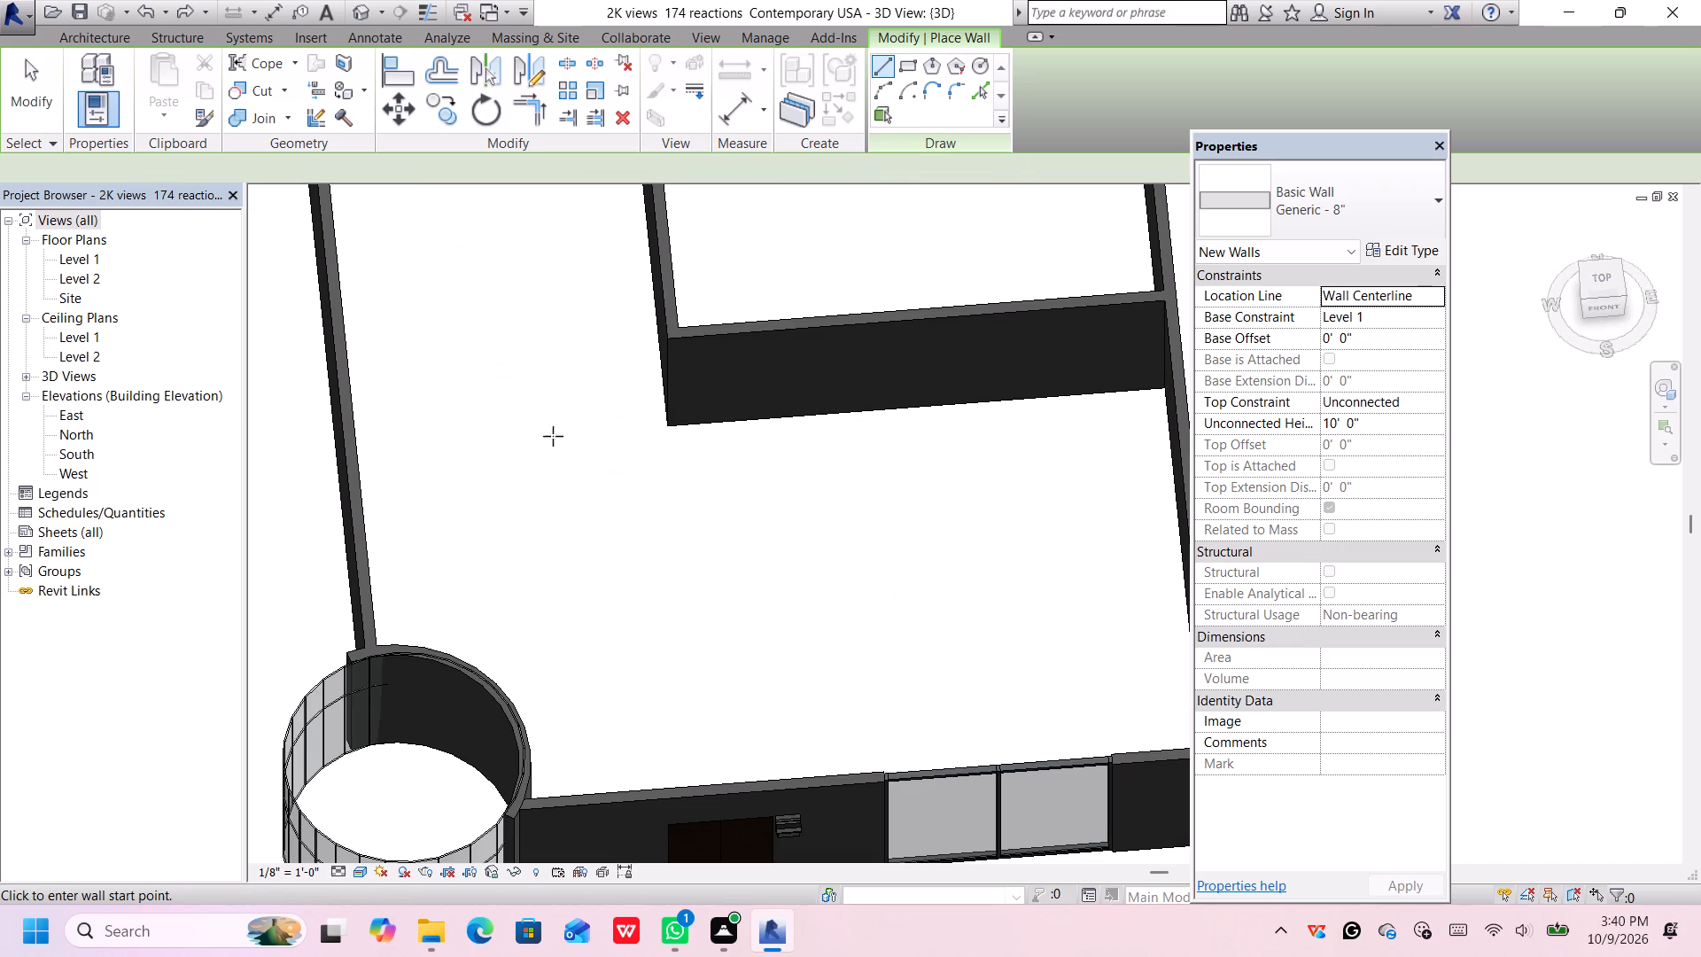
# Draw a Generic - 8" partition about 19' 4" long to the west wall, starting about 9' behind the central partition's front end.
pyautogui.scroll(-5, 580, 367)
pyautogui.scroll(3, 596, 374)
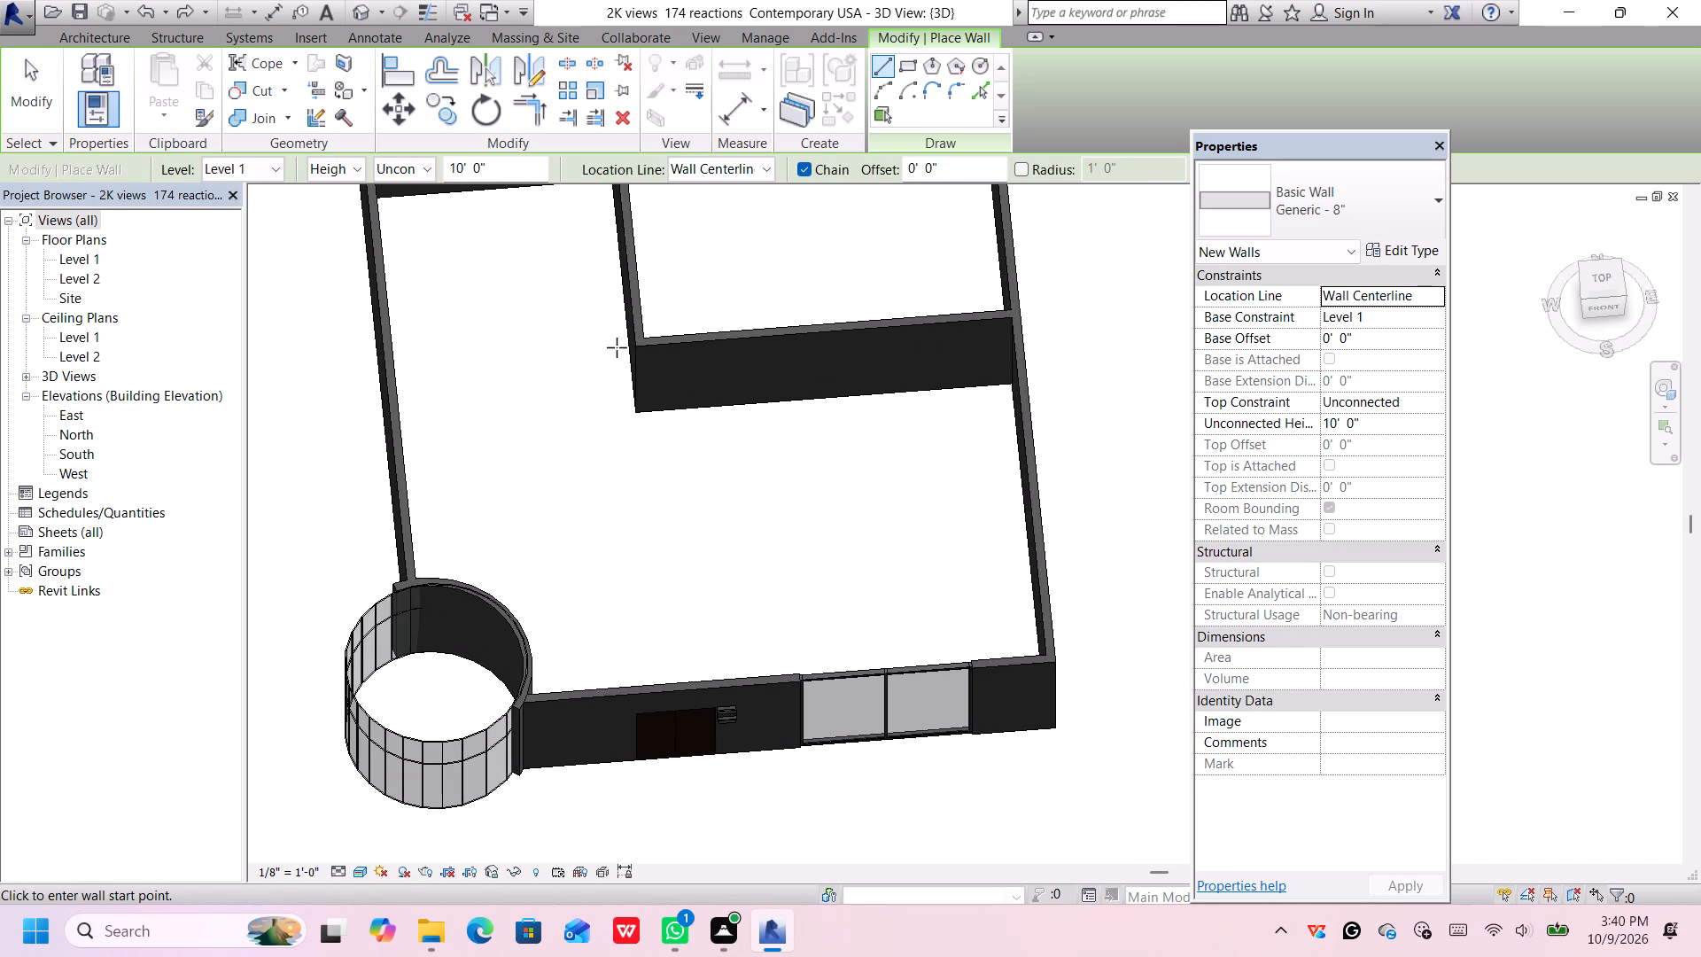
pyautogui.click(599, 306)
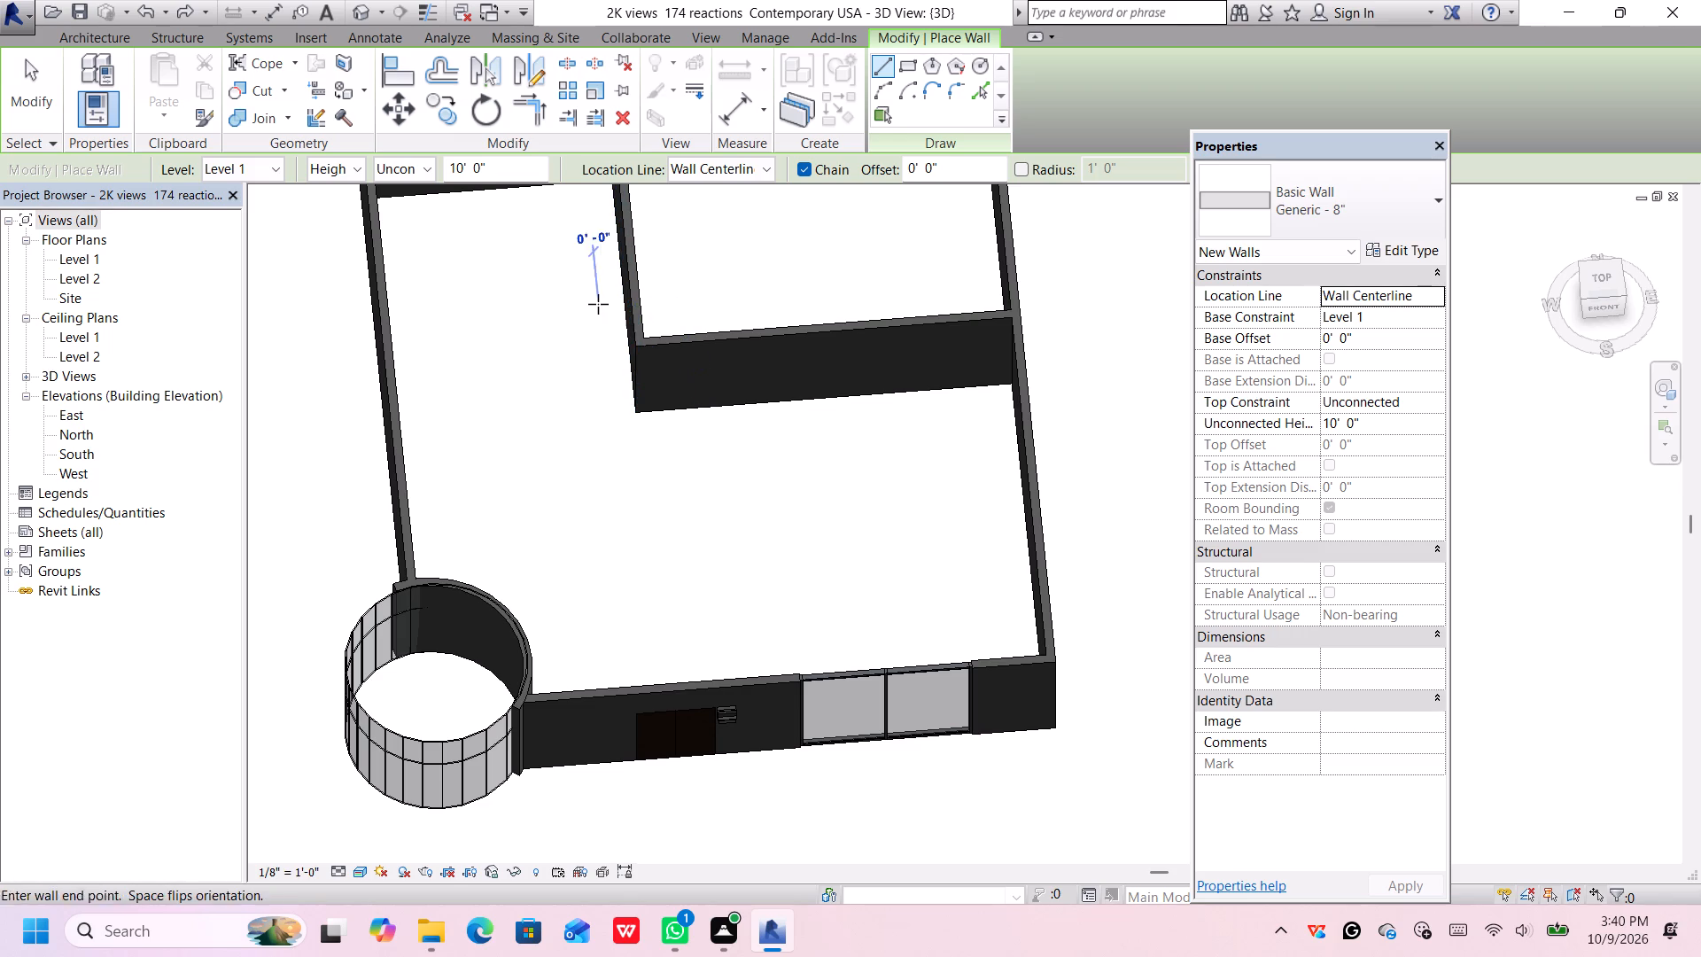
pyautogui.press('Escape')
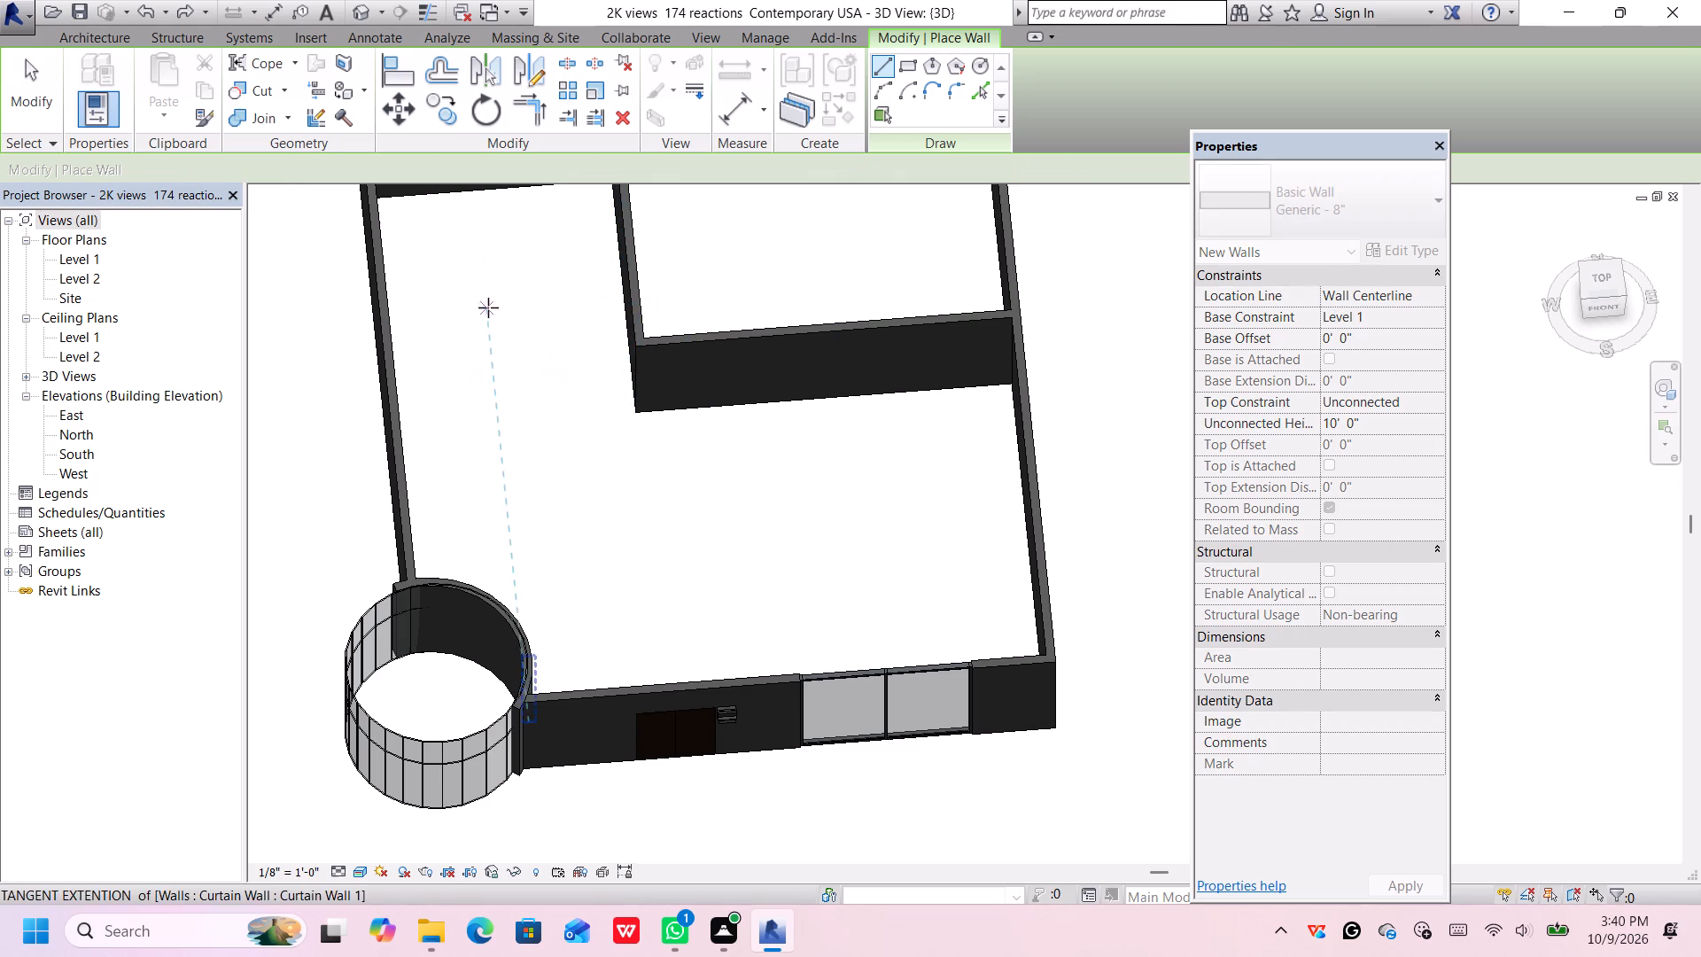
pyautogui.scroll(2, 575, 307)
pyautogui.moveTo(663, 334); pyautogui.dragTo(660, 527, button='middle')
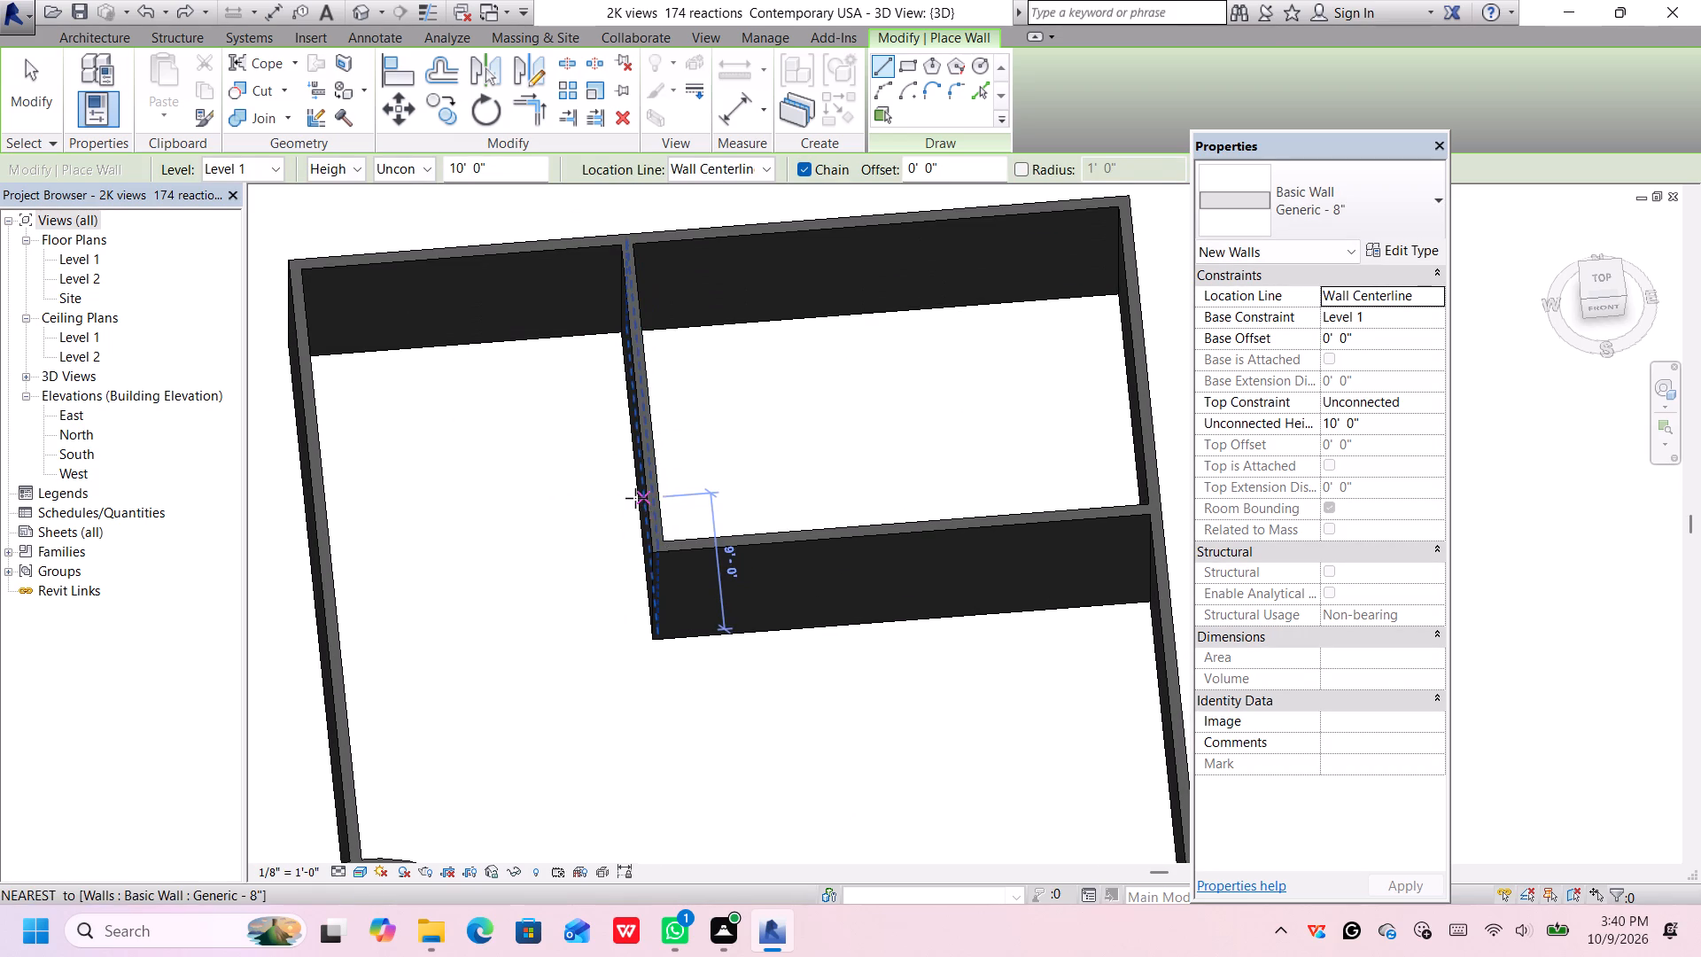
pyautogui.click(635, 496)
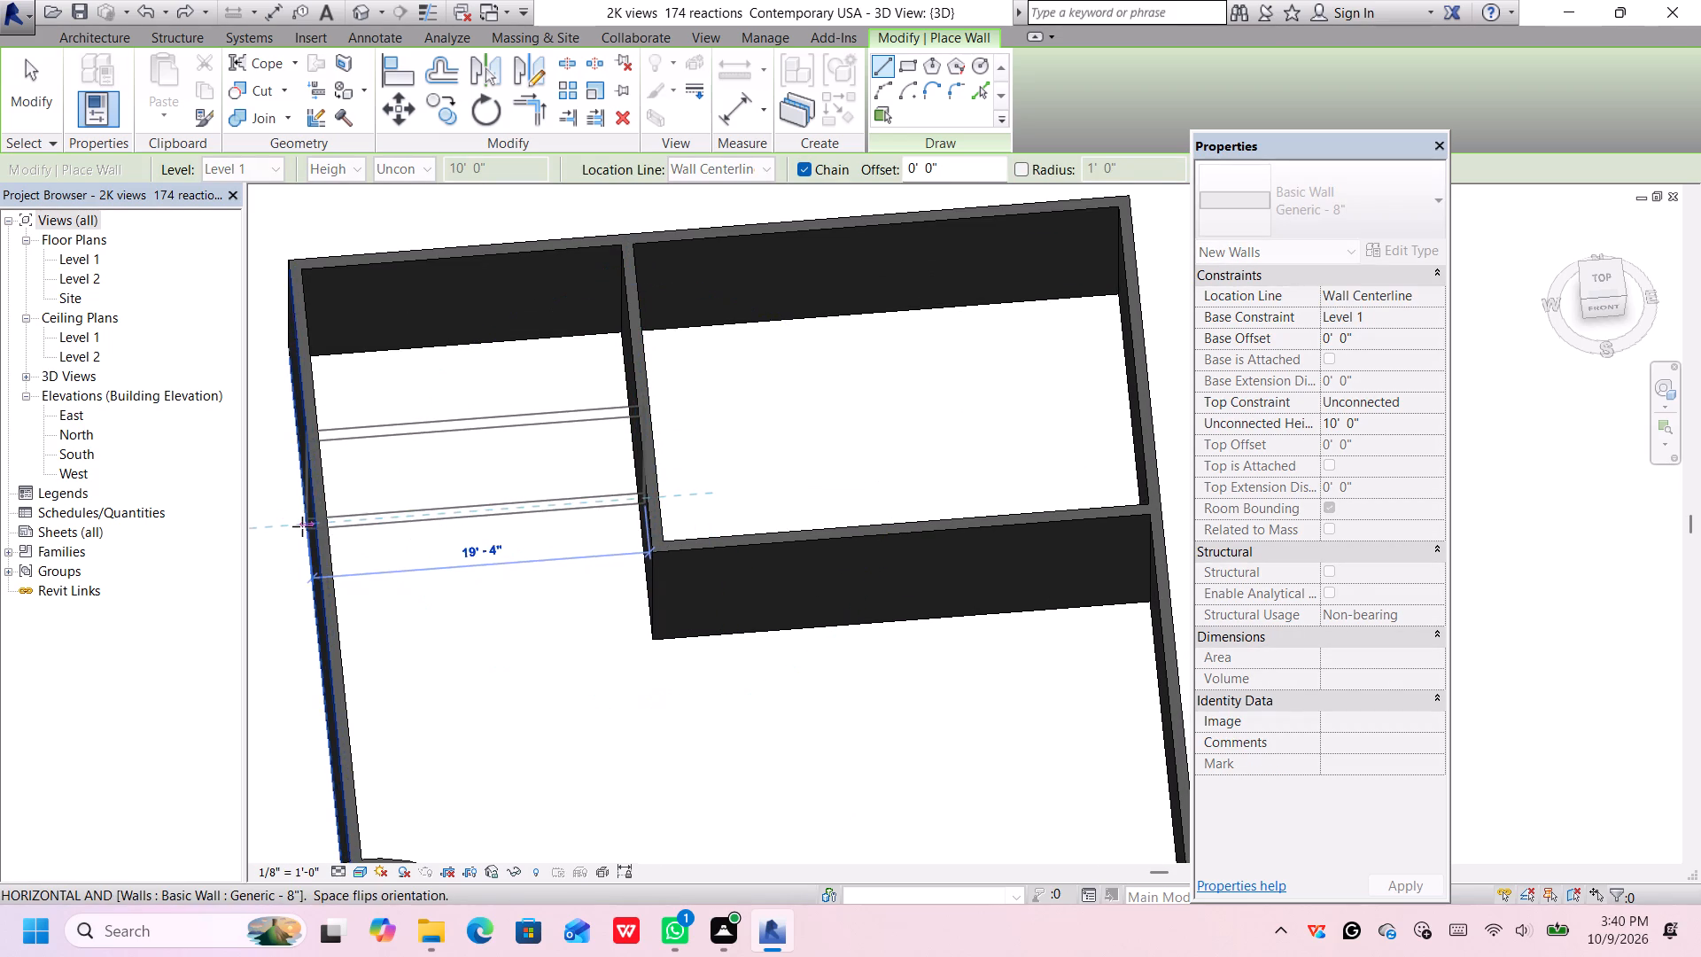
pyautogui.click(310, 527)
pyautogui.press('Escape')
# Extend the central partition forward and return it to the west wall near the cylinder, about 22' 10" from the other west partition.
pyautogui.scroll(-6, 465, 493)
pyautogui.scroll(1, 535, 605)
pyautogui.moveTo(535, 605); pyautogui.dragTo(534, 535, button='middle')
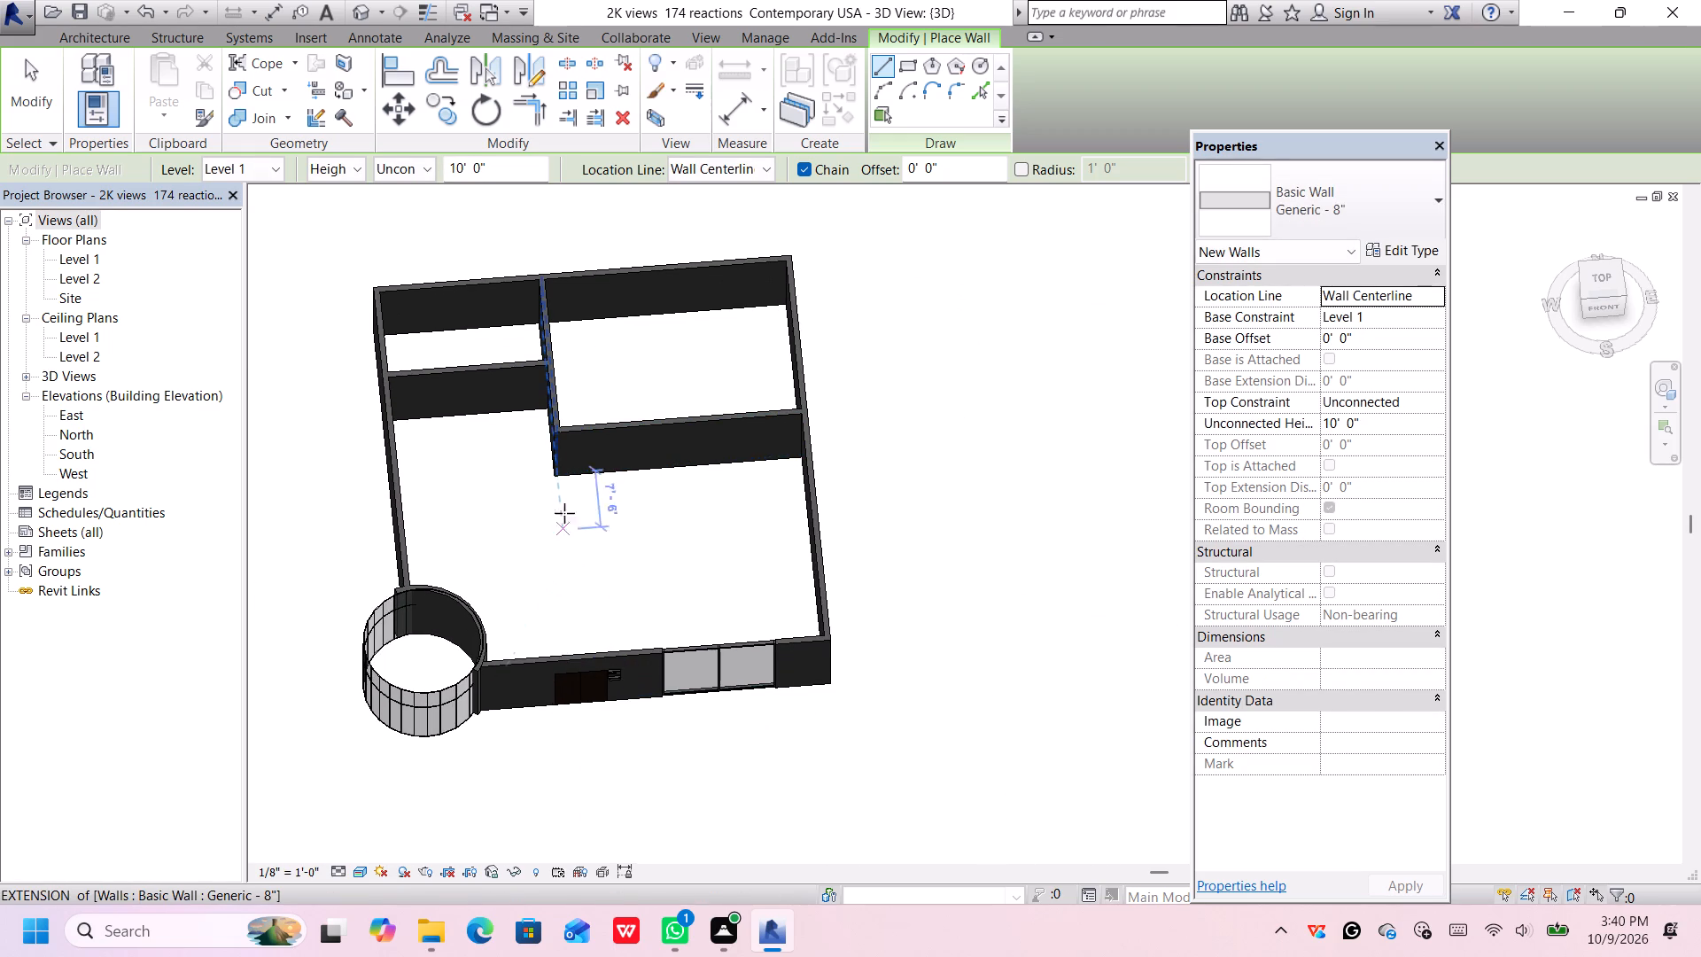
pyautogui.click(554, 466)
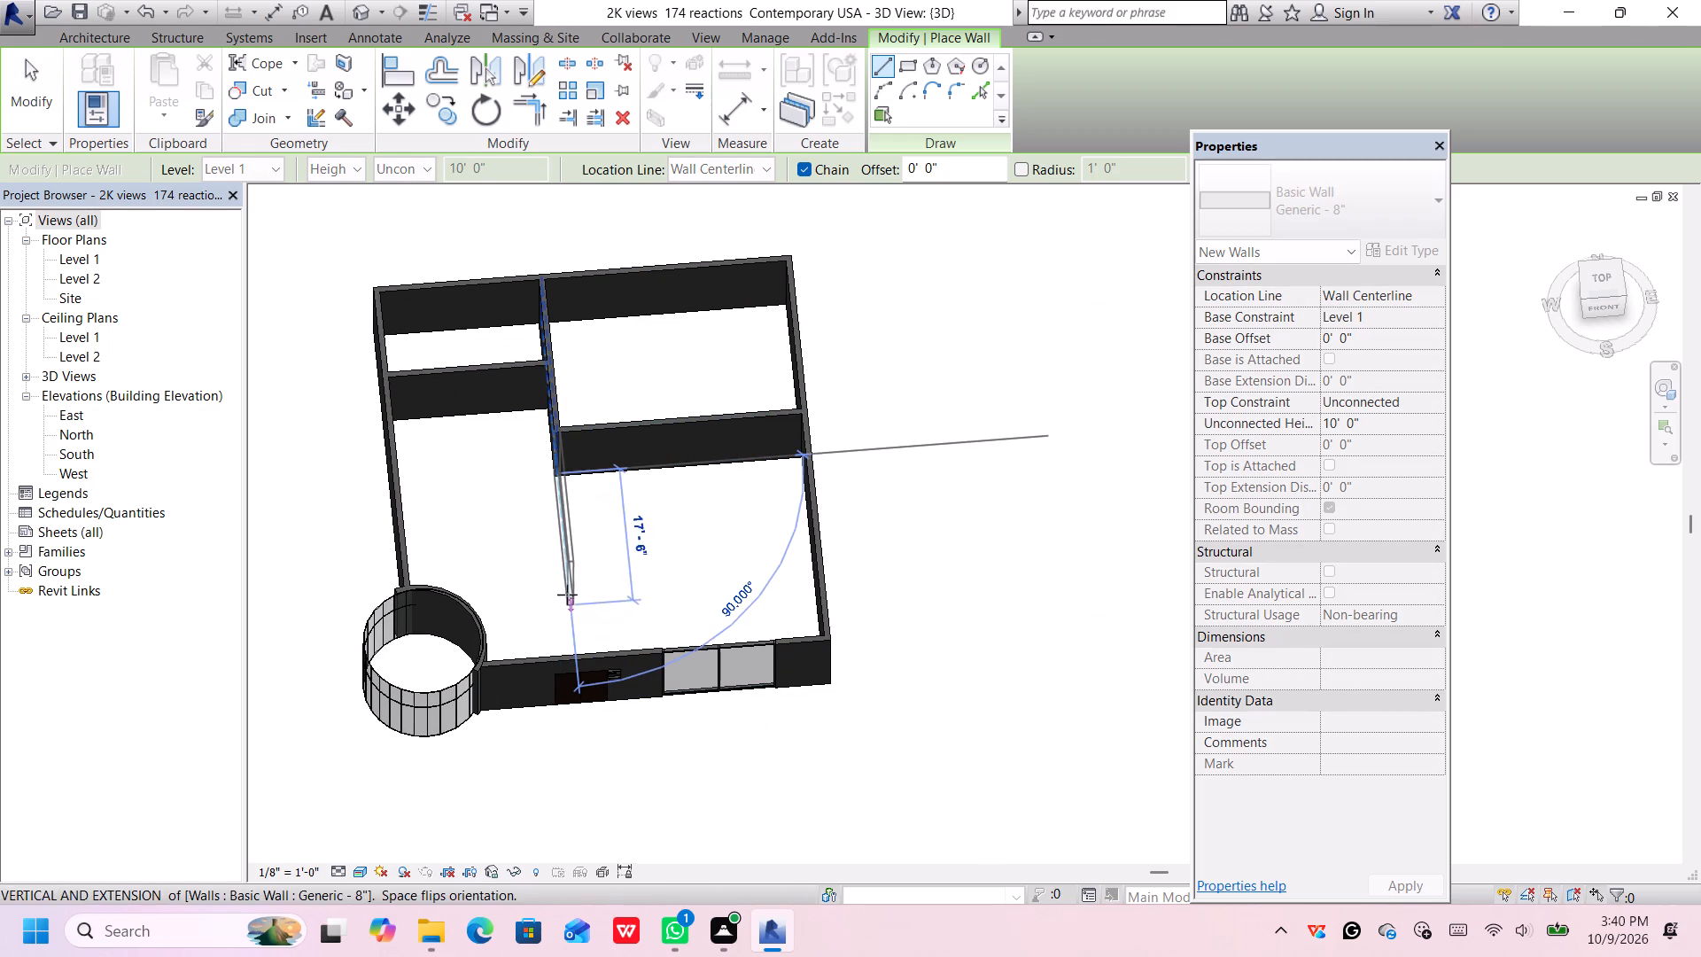
pyautogui.click(575, 572)
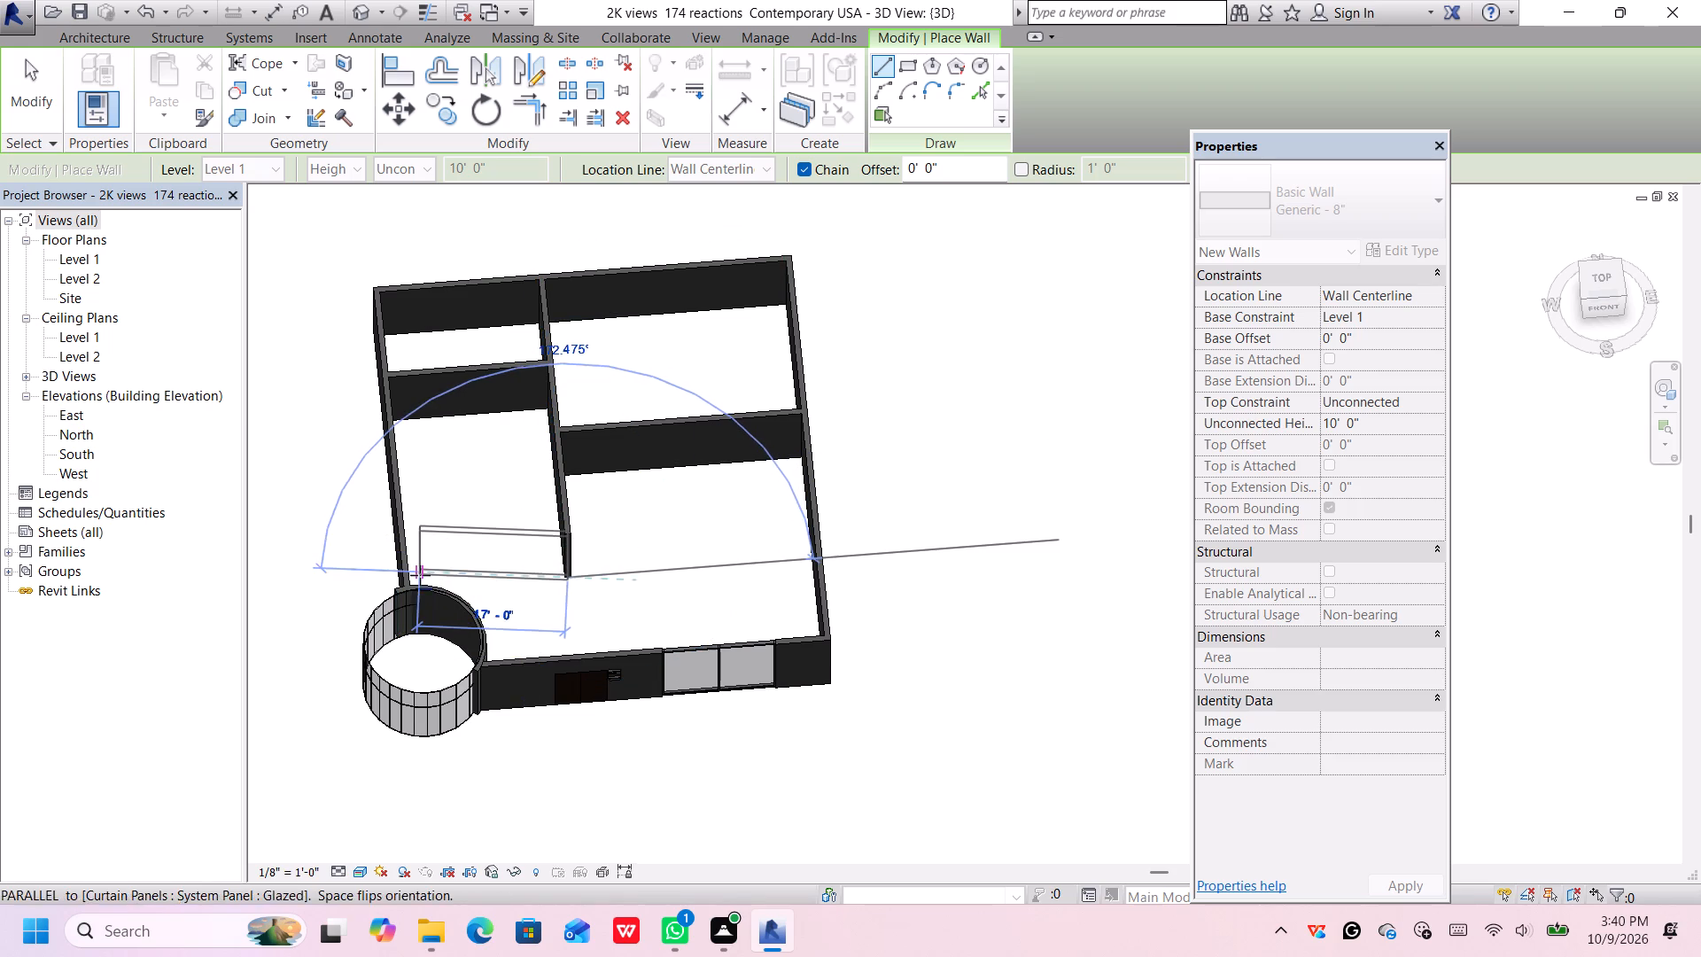
pyautogui.click(407, 587)
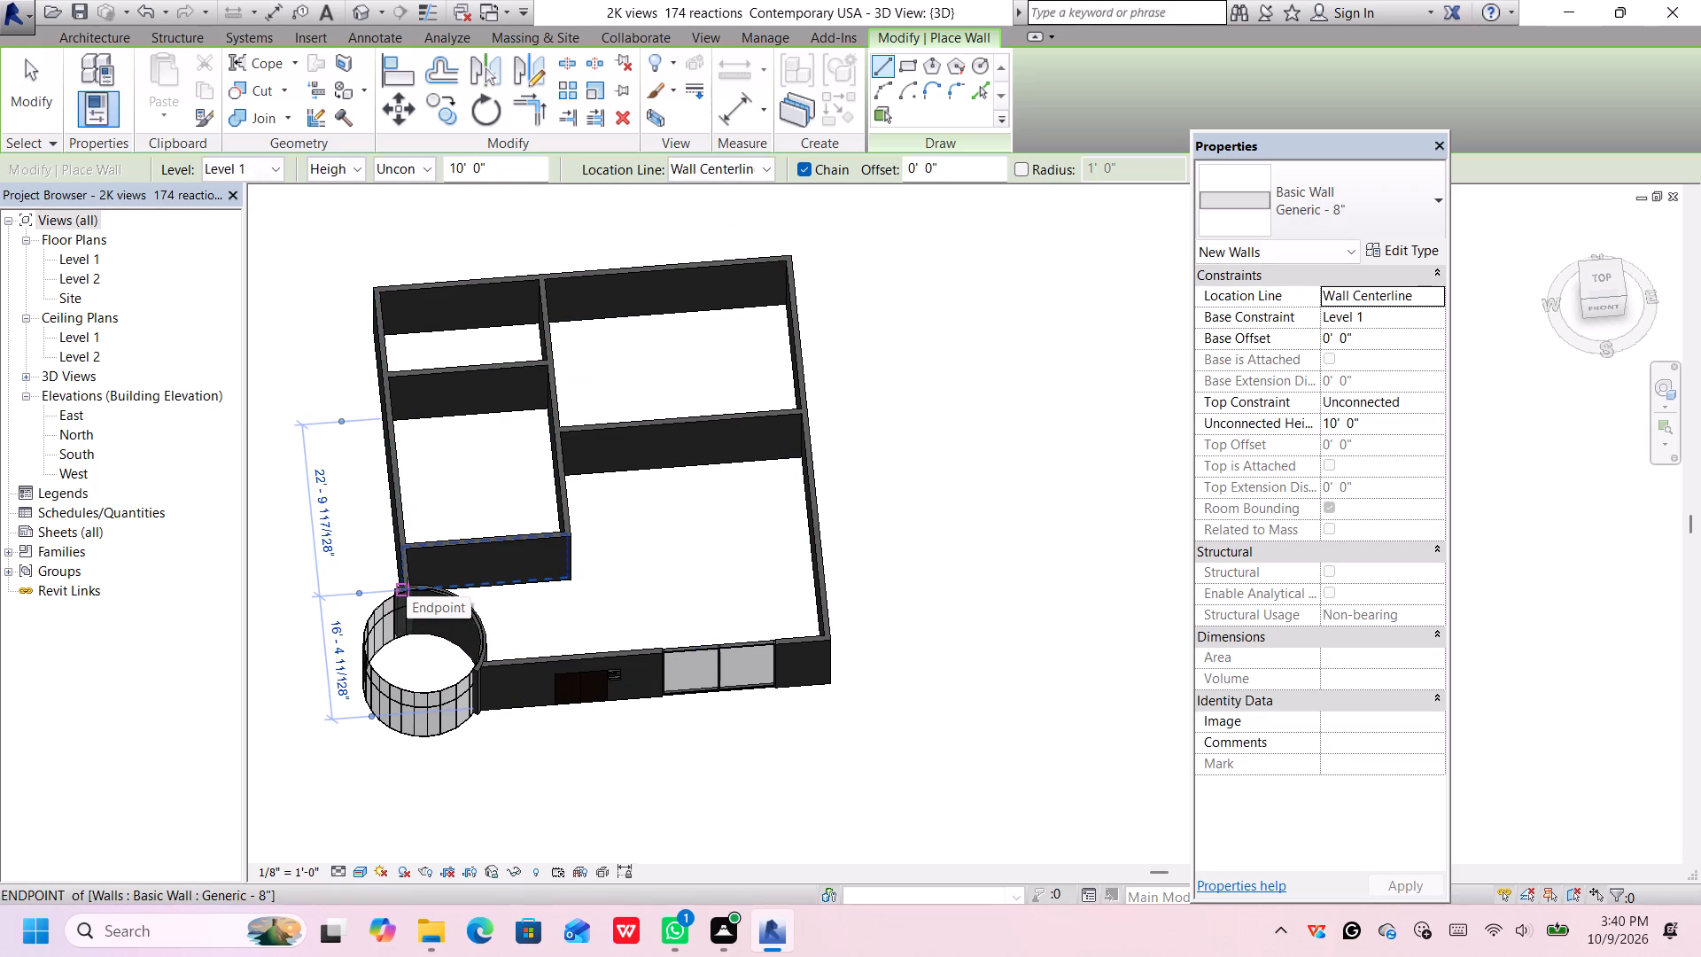
pyautogui.press('Escape')
pyautogui.scroll(-4, 629, 499)
pyautogui.scroll(2, 629, 499)
pyautogui.moveTo(686, 527); pyautogui.dragTo(672, 581, button='middle')
pyautogui.scroll(1, 673, 581)
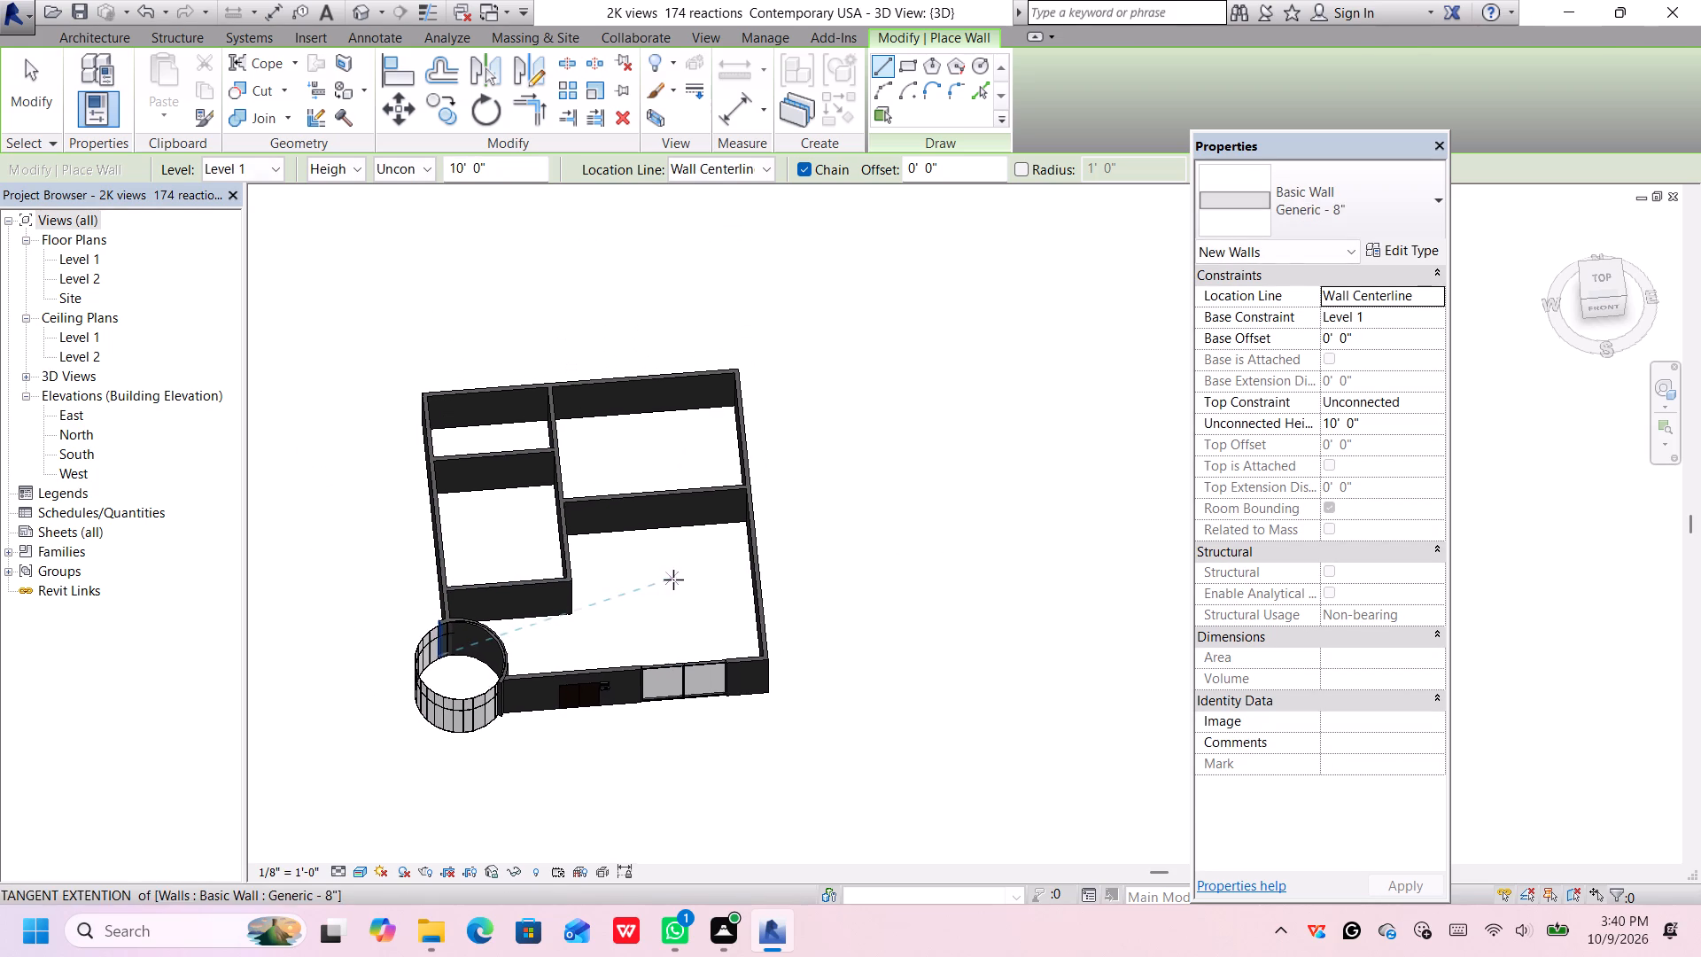
pyautogui.press('Escape')
# Close the notification card and examine the complete interior wall layout from directly above.
pyautogui.scroll(-1, 792, 492)
pyautogui.scroll(2, 792, 492)
pyautogui.scroll(-3, 792, 491)
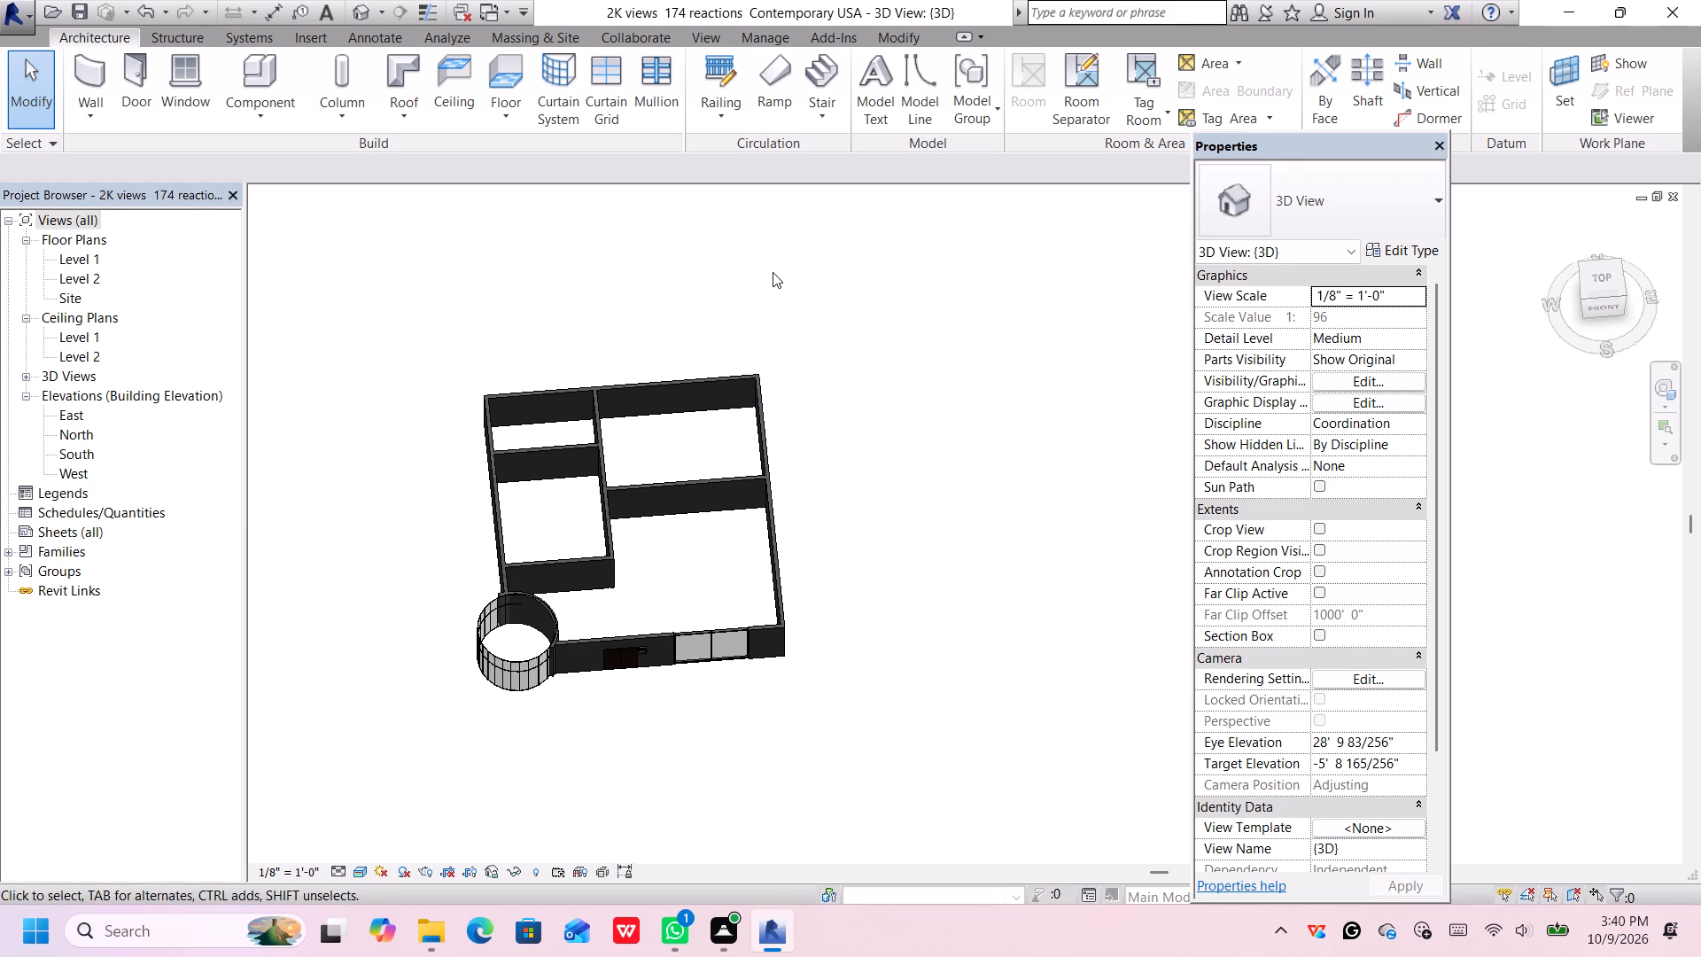
pyautogui.scroll(1, 769, 293)
pyautogui.moveTo(771, 295); pyautogui.dragTo(796, 332, button='middle')
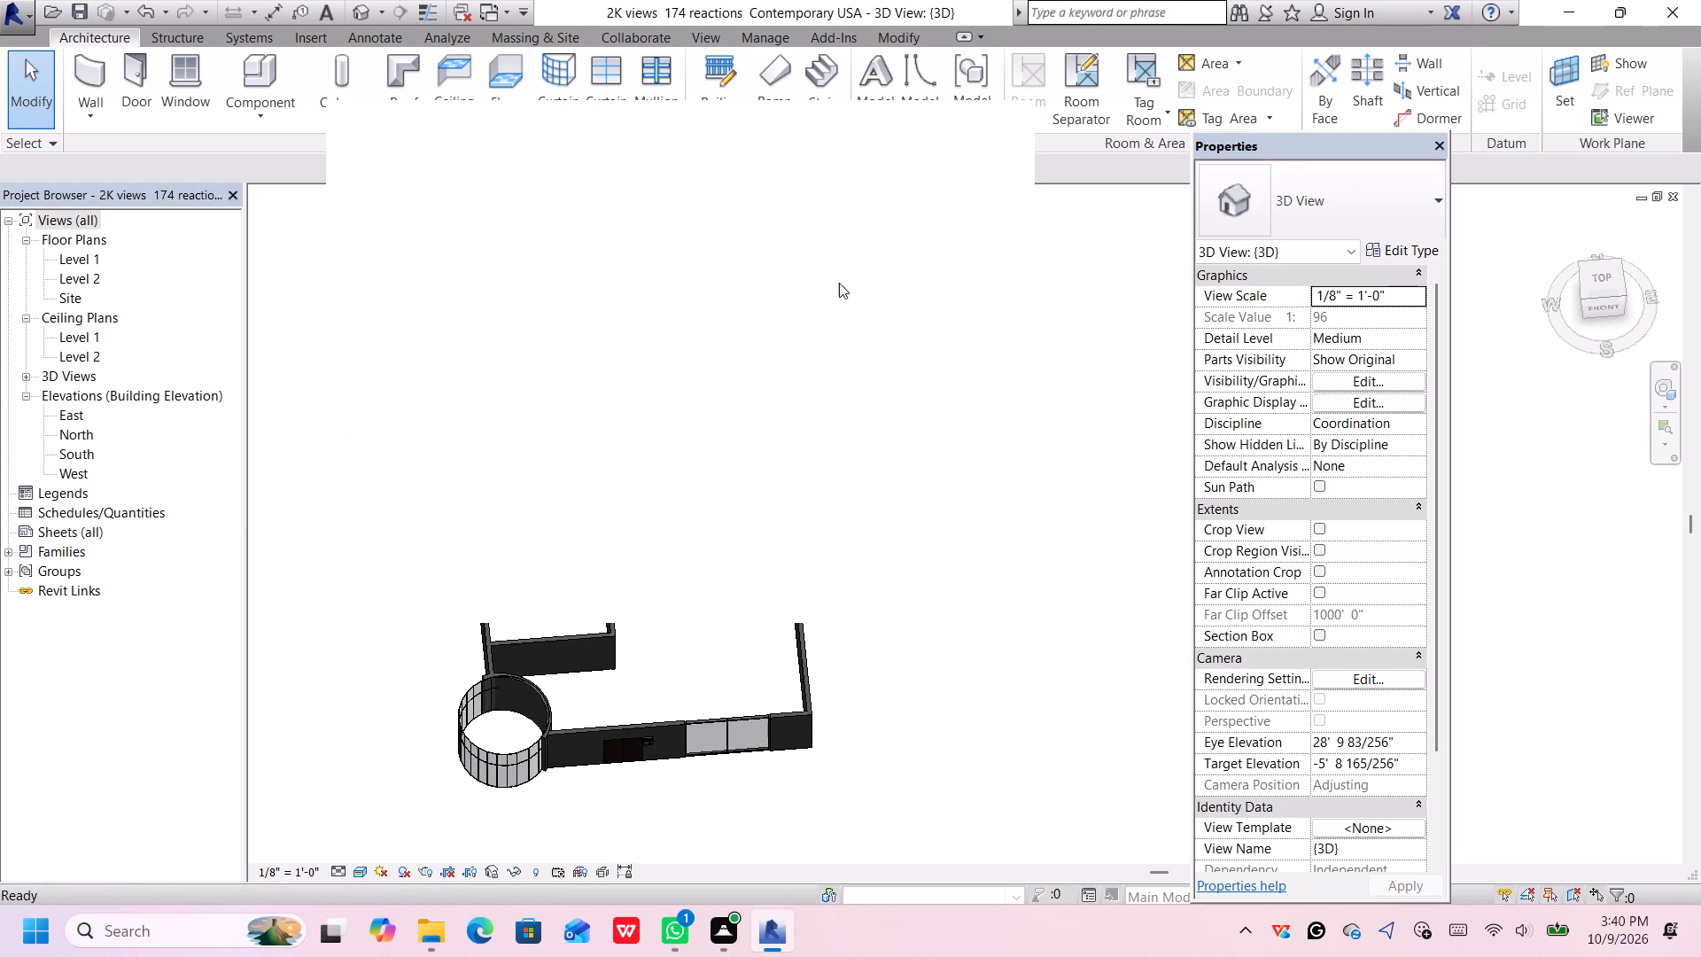
pyautogui.click(989, 129)
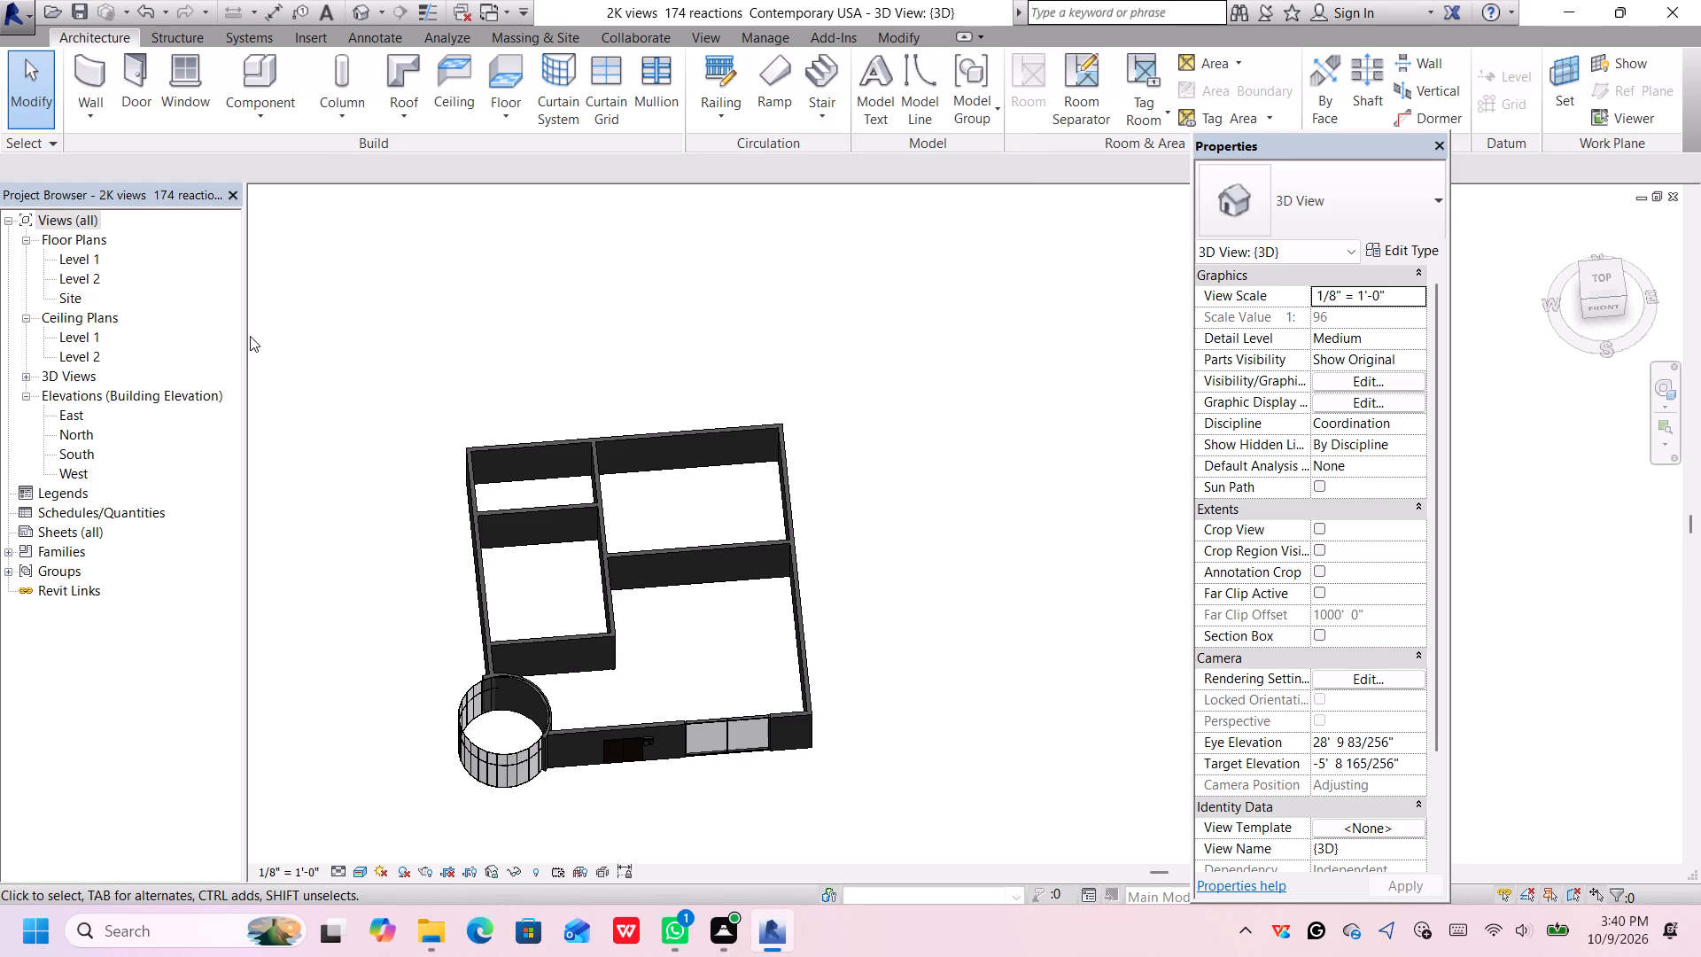
pyautogui.click(1602, 278)
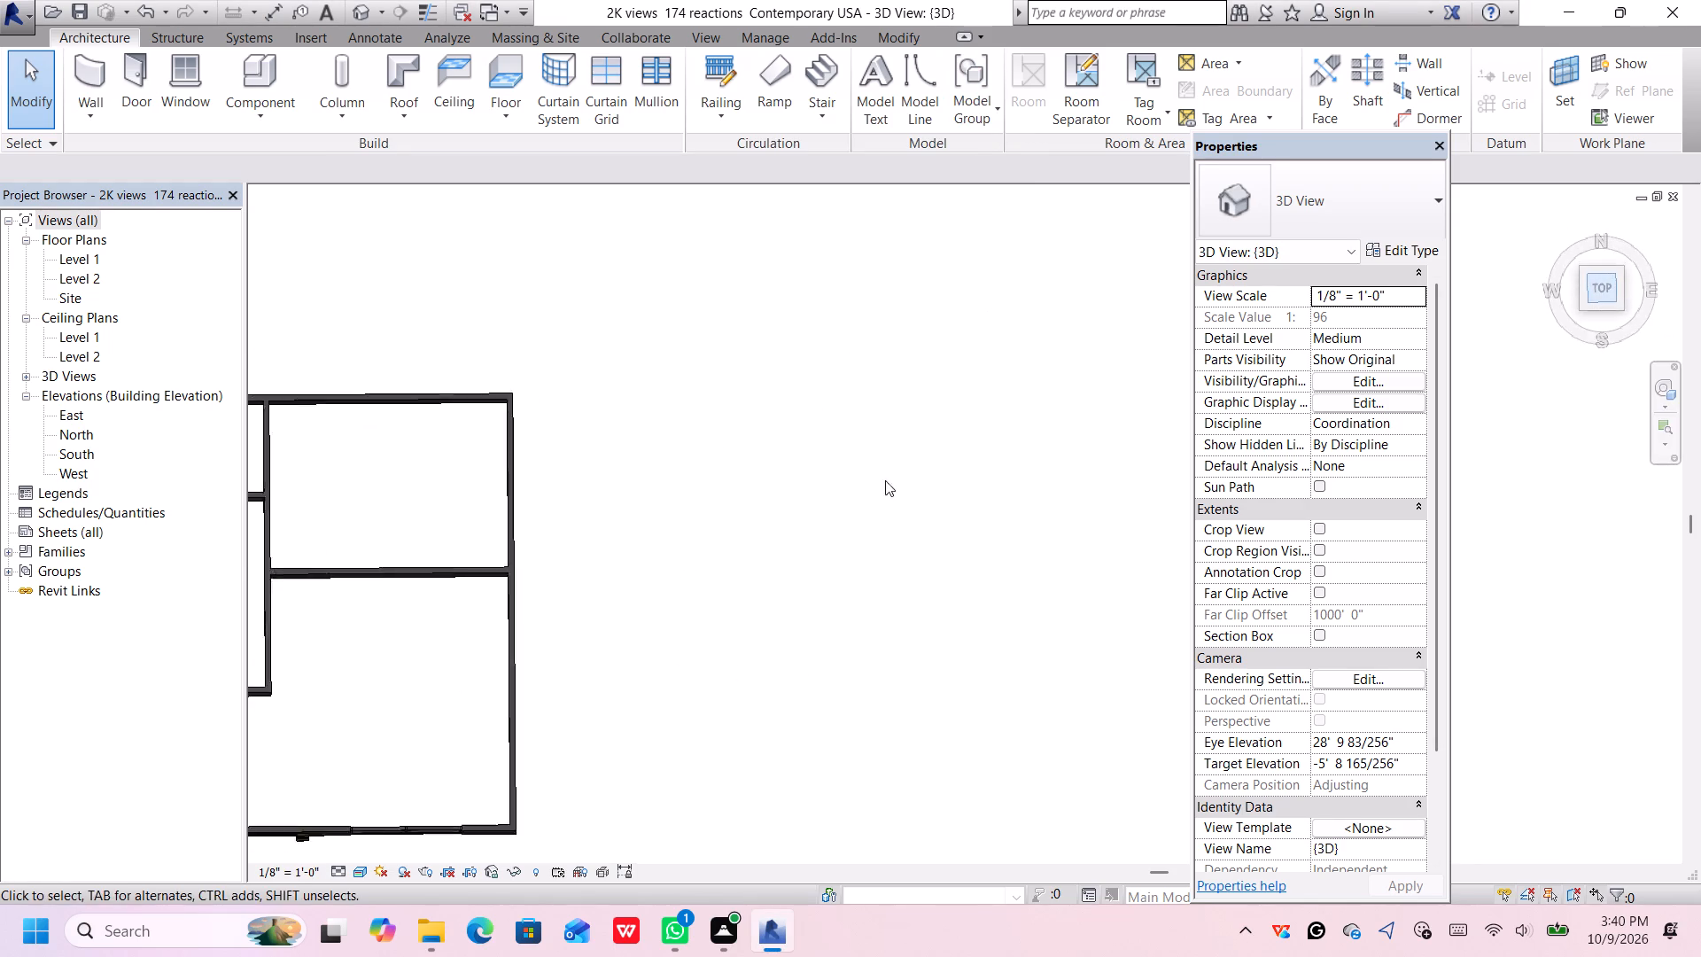
pyautogui.scroll(-4, 948, 622)
pyautogui.moveTo(915, 622); pyautogui.dragTo(913, 620, button='middle')
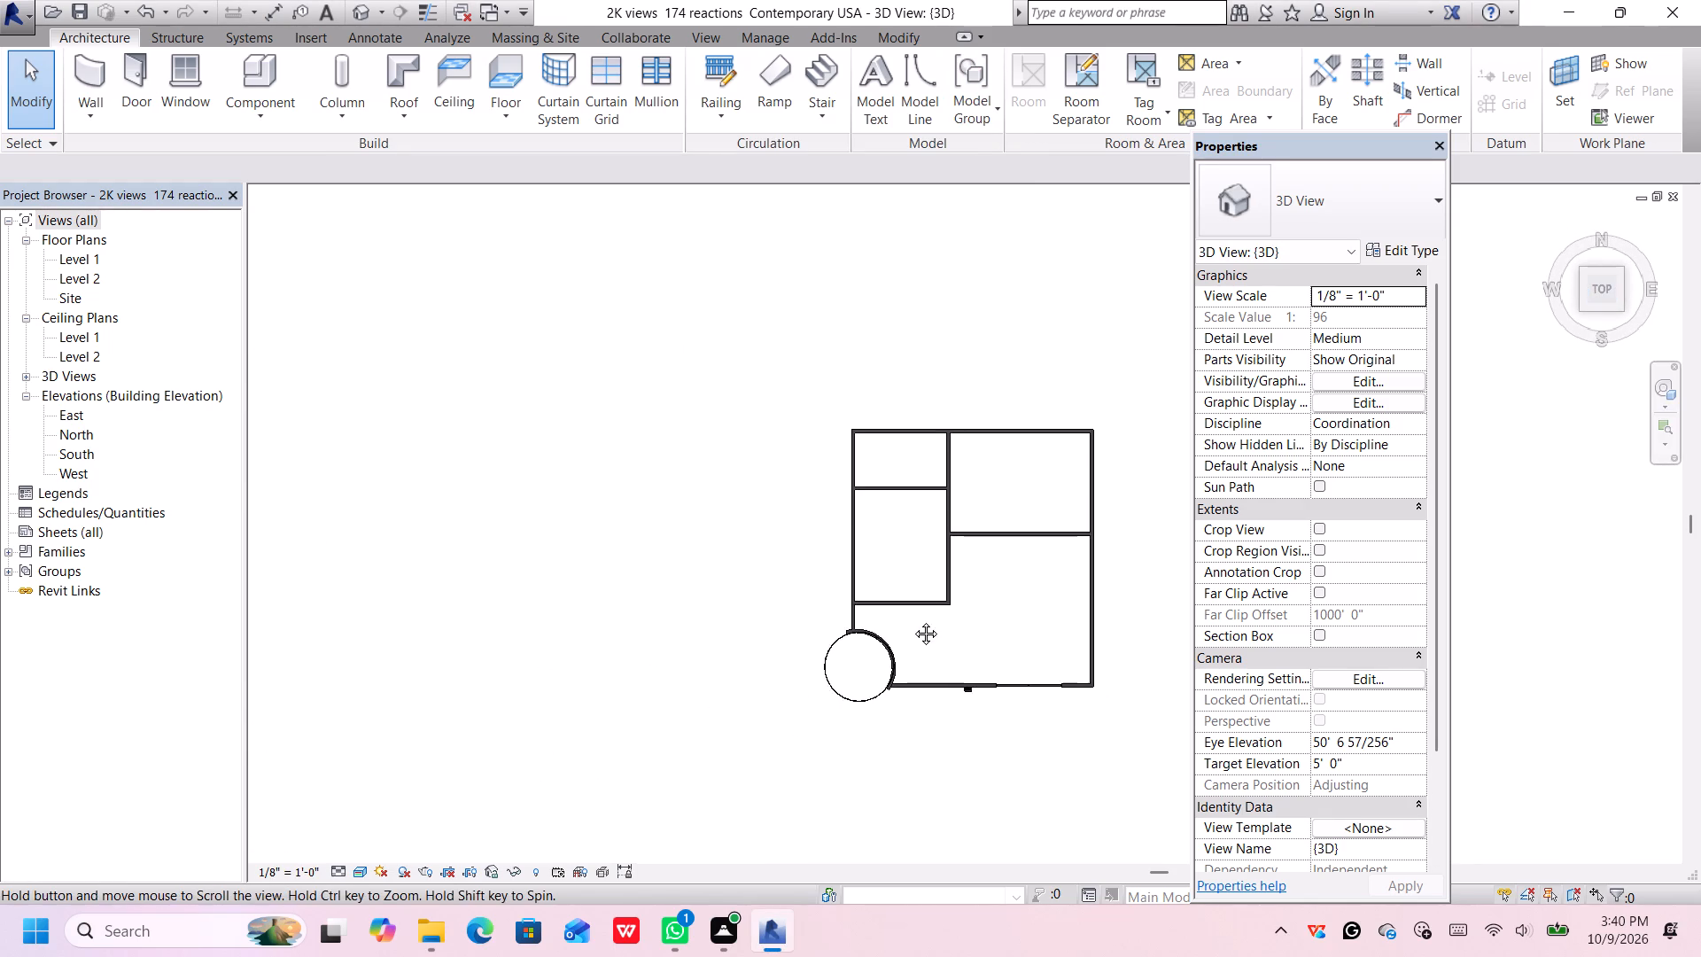
pyautogui.moveTo(913, 620); pyautogui.dragTo(580, 596, button='middle')
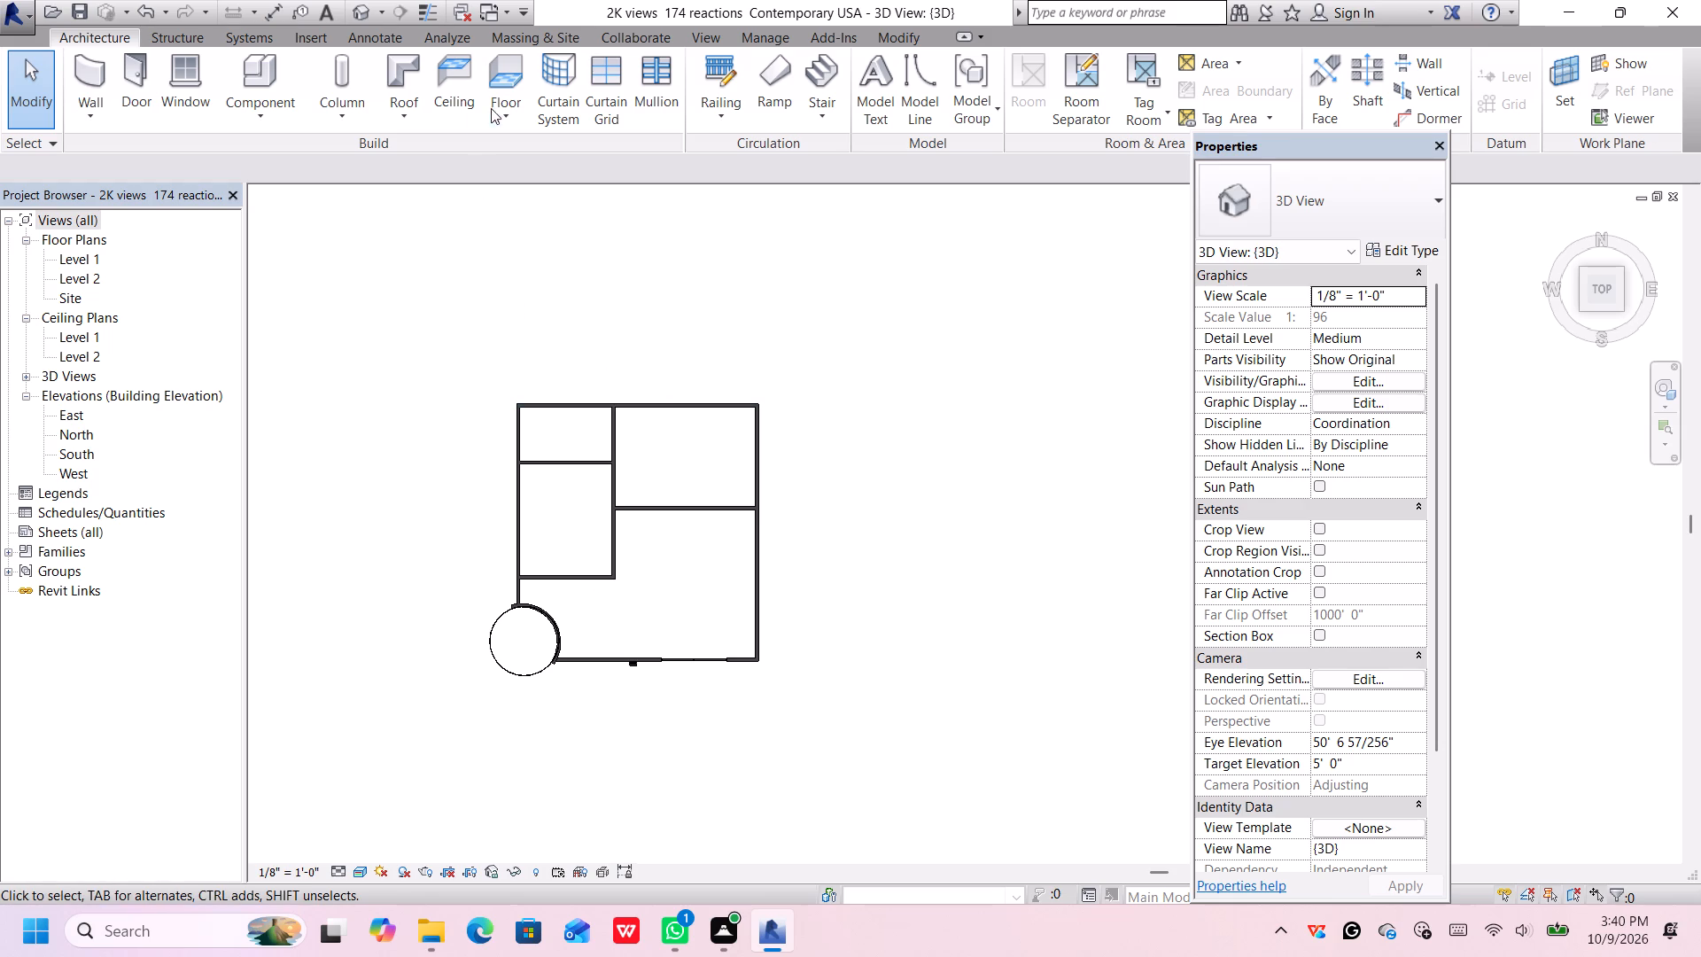
# Start a Level 1 floor and sketch a rectangular boundary about 68' by 66' around the whole building.
pyautogui.click(509, 84)
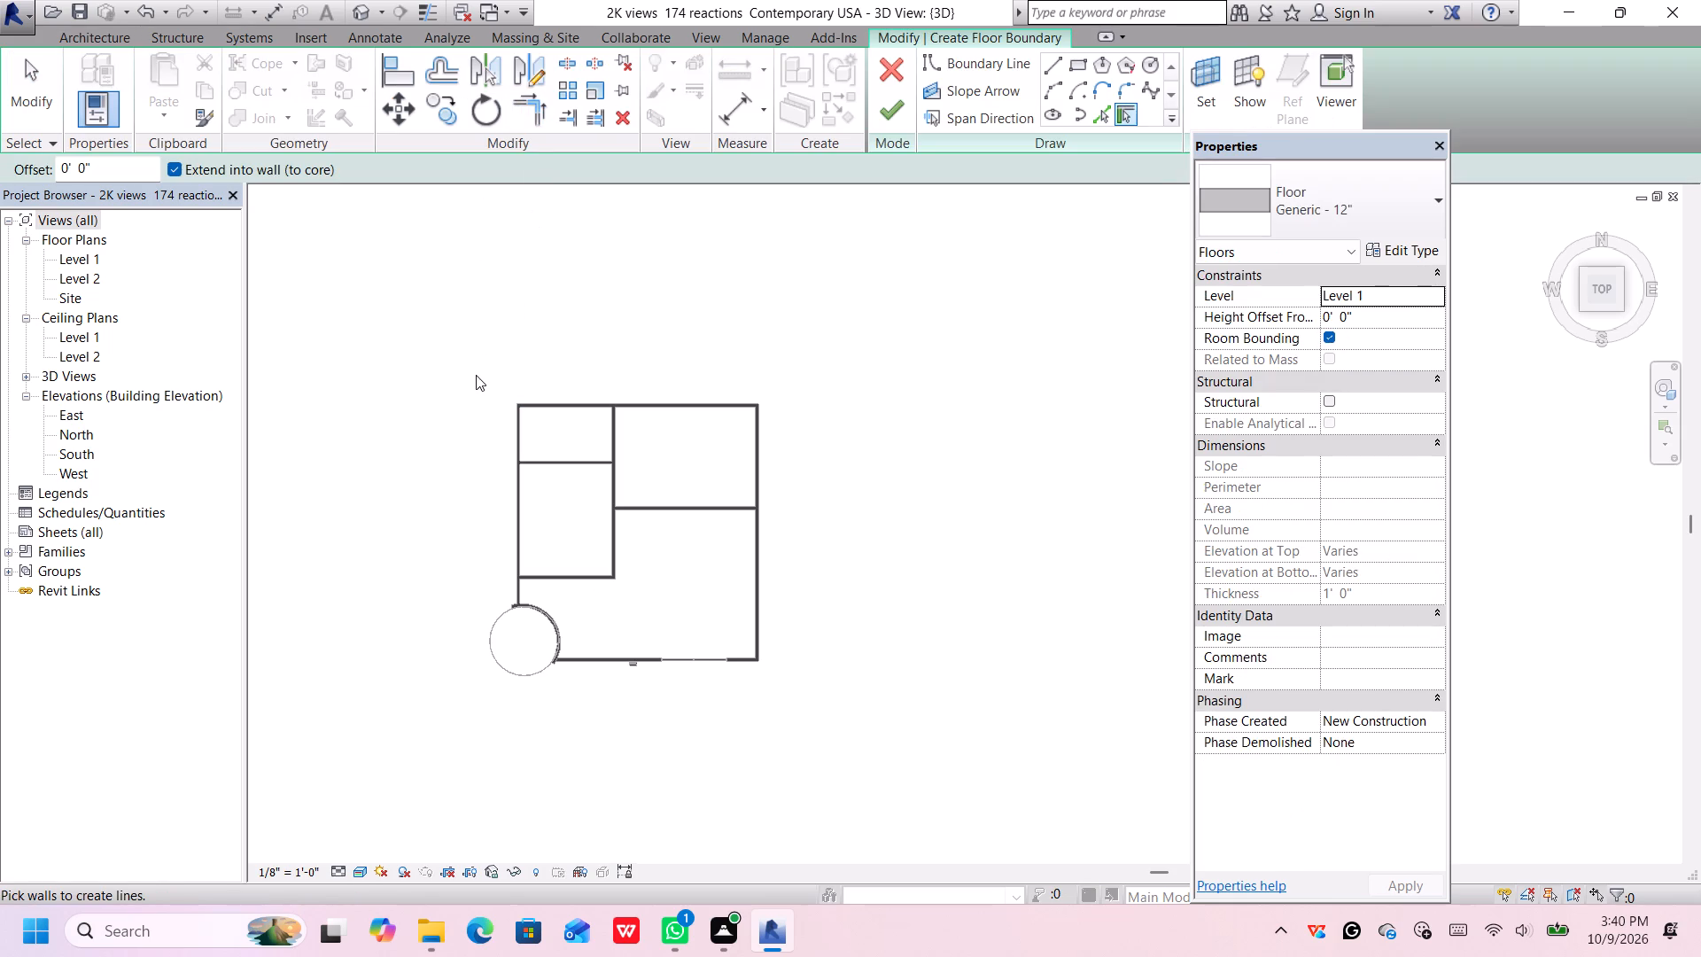
pyautogui.click(1340, 188)
pyautogui.scroll(-3, 1326, 398)
pyautogui.scroll(2, 1326, 398)
pyautogui.scroll(-2, 1328, 396)
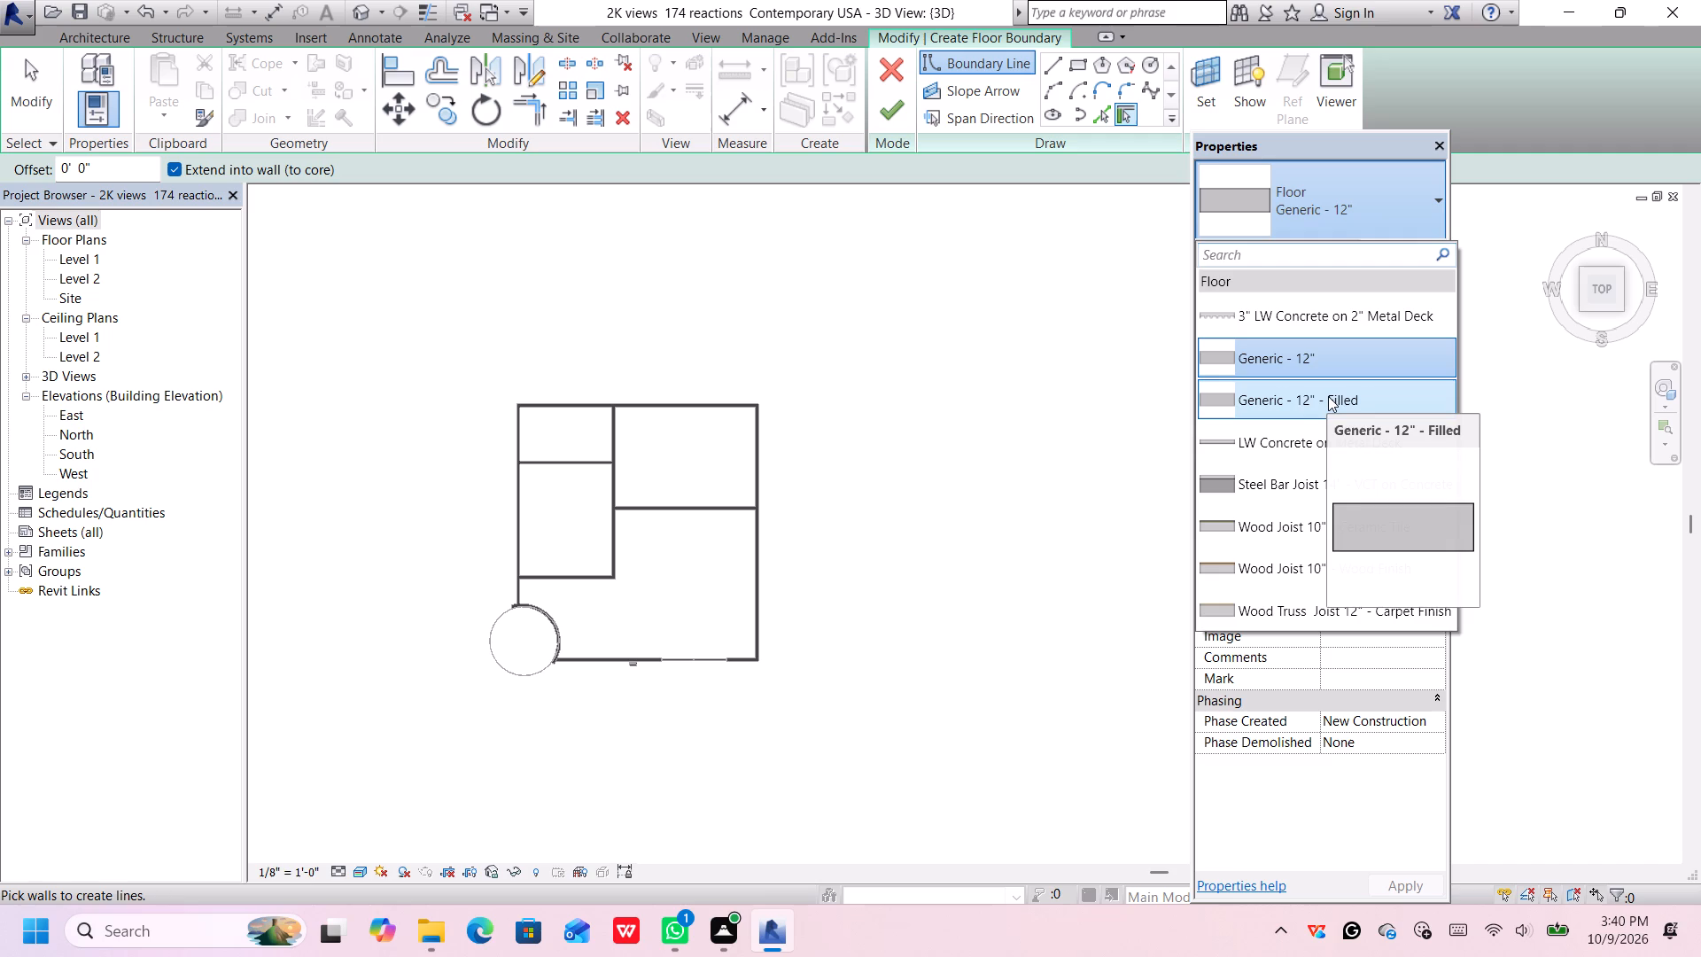
pyautogui.scroll(-5, 1328, 396)
pyautogui.scroll(-4, 1319, 520)
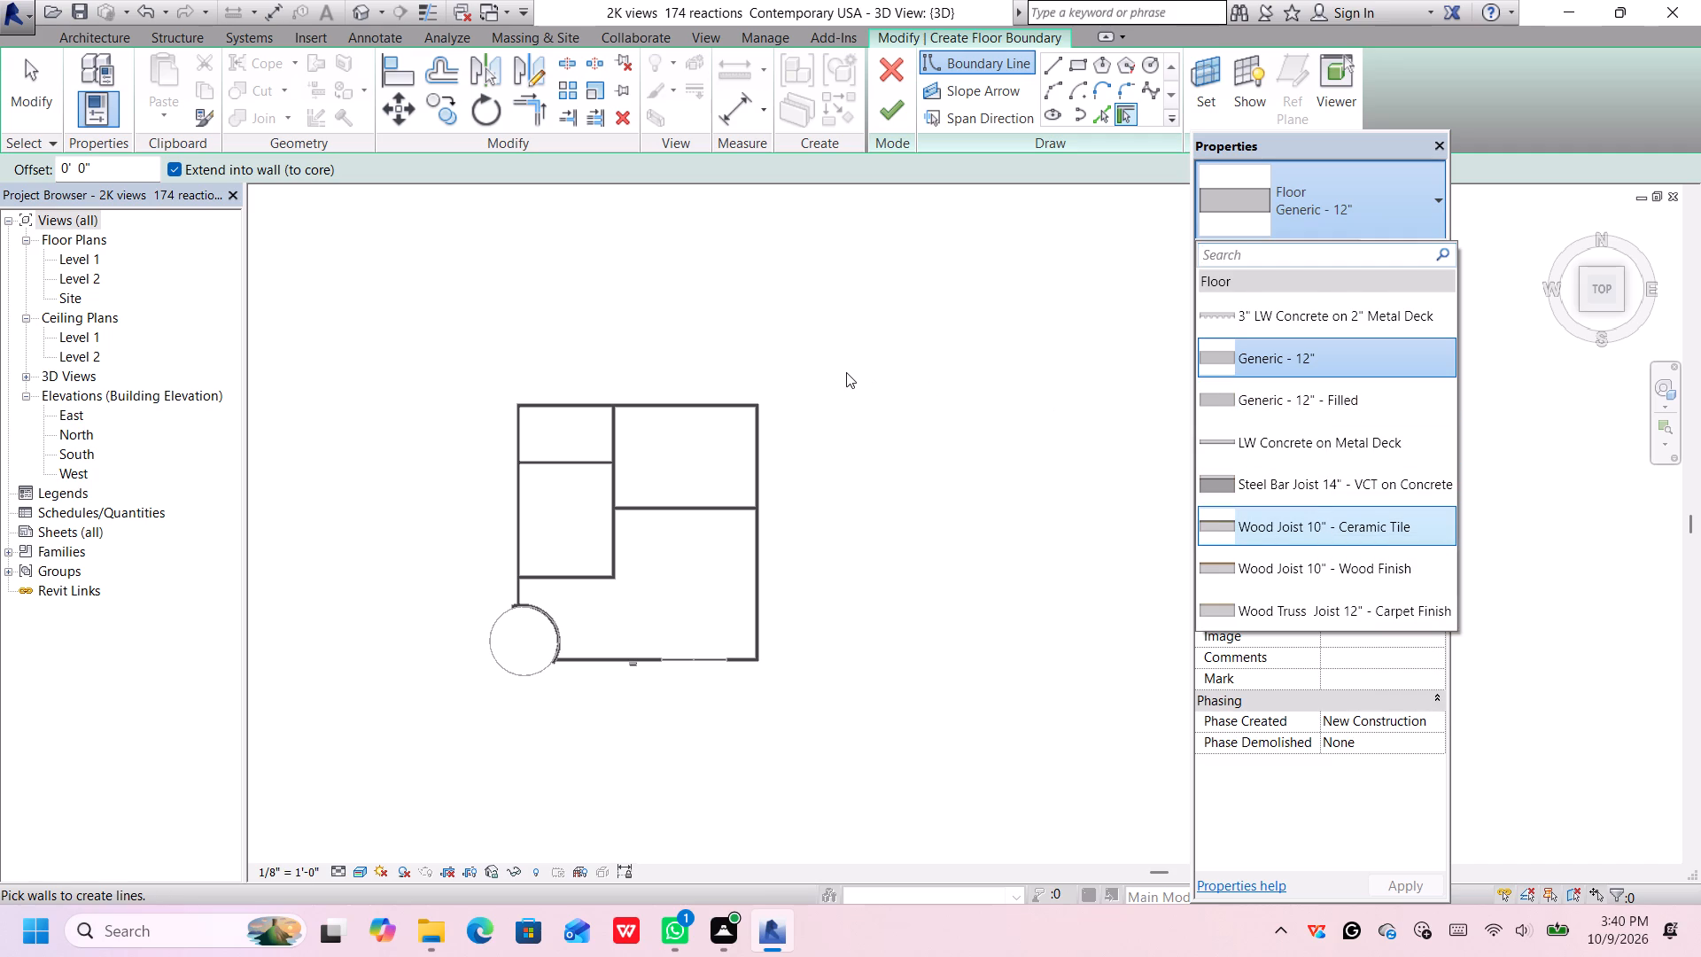
pyautogui.click(846, 372)
pyautogui.click(1088, 66)
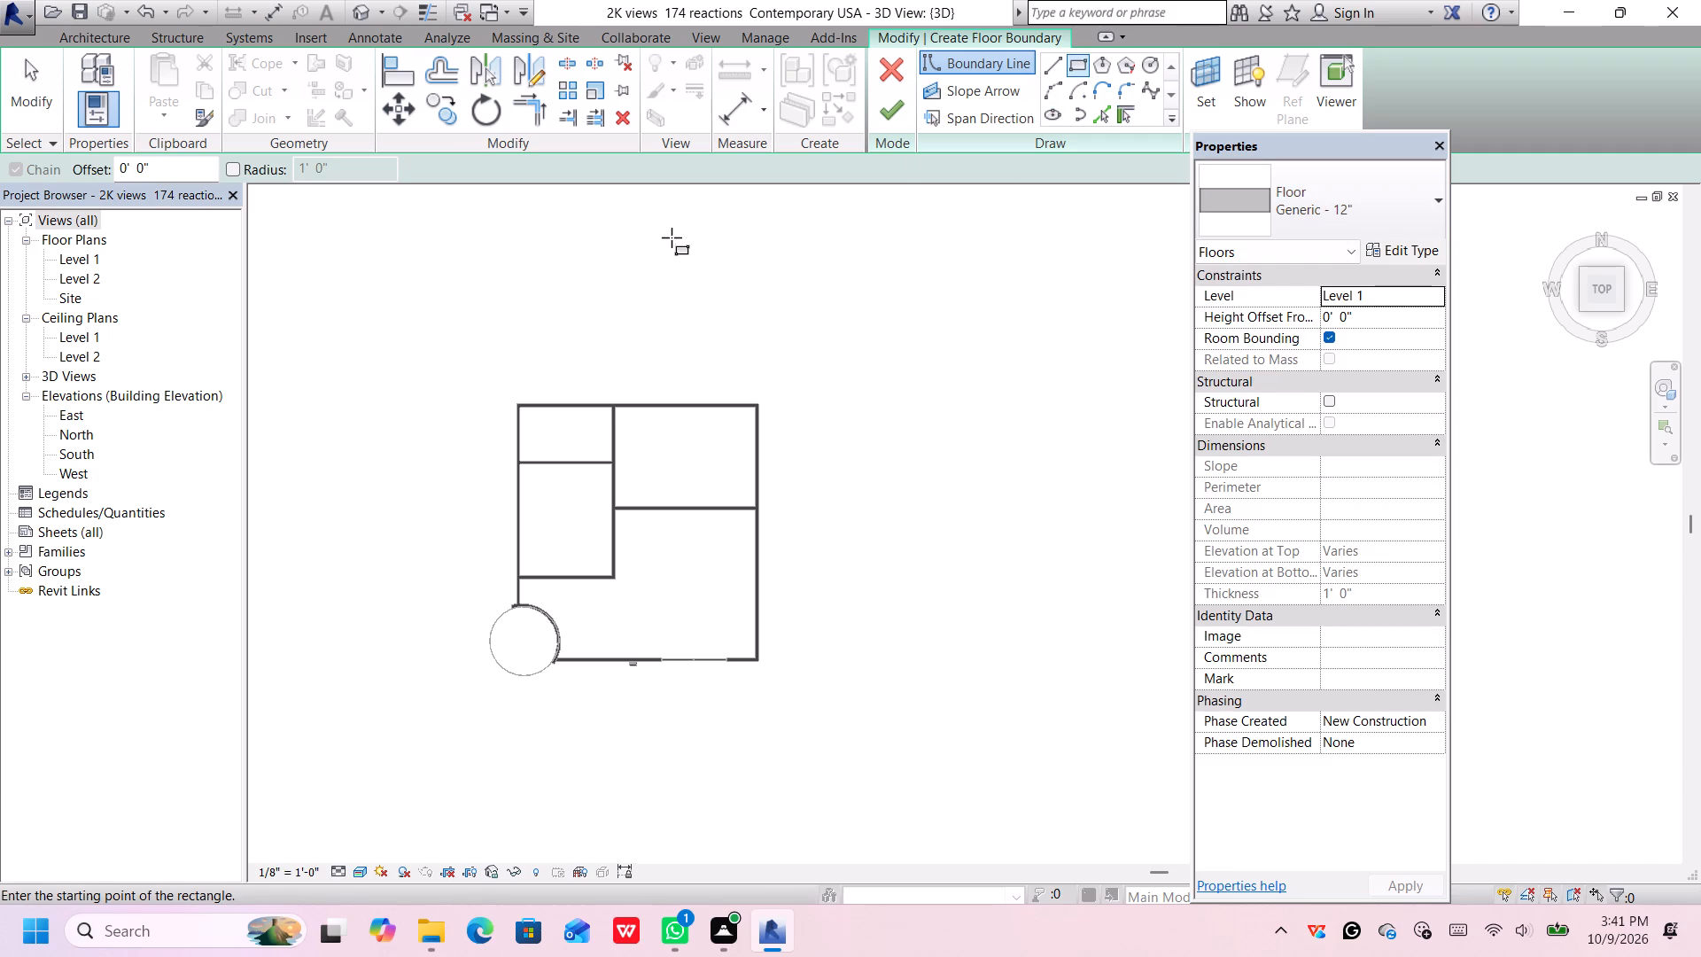
pyautogui.click(468, 372)
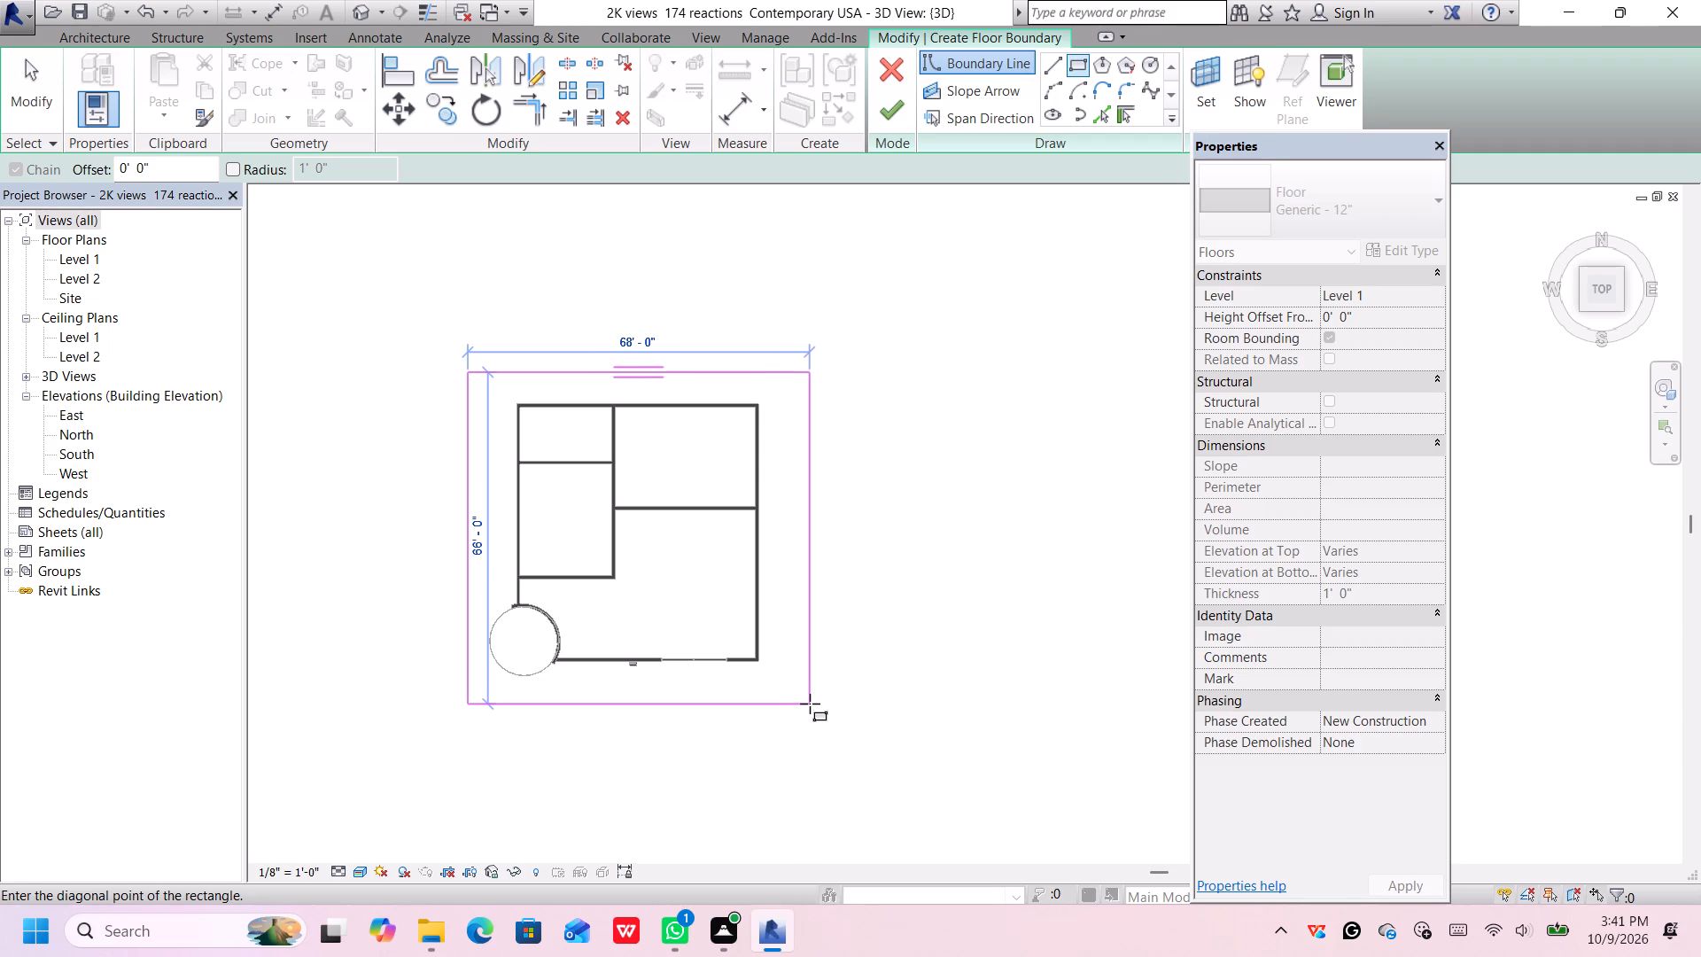
pyautogui.click(810, 704)
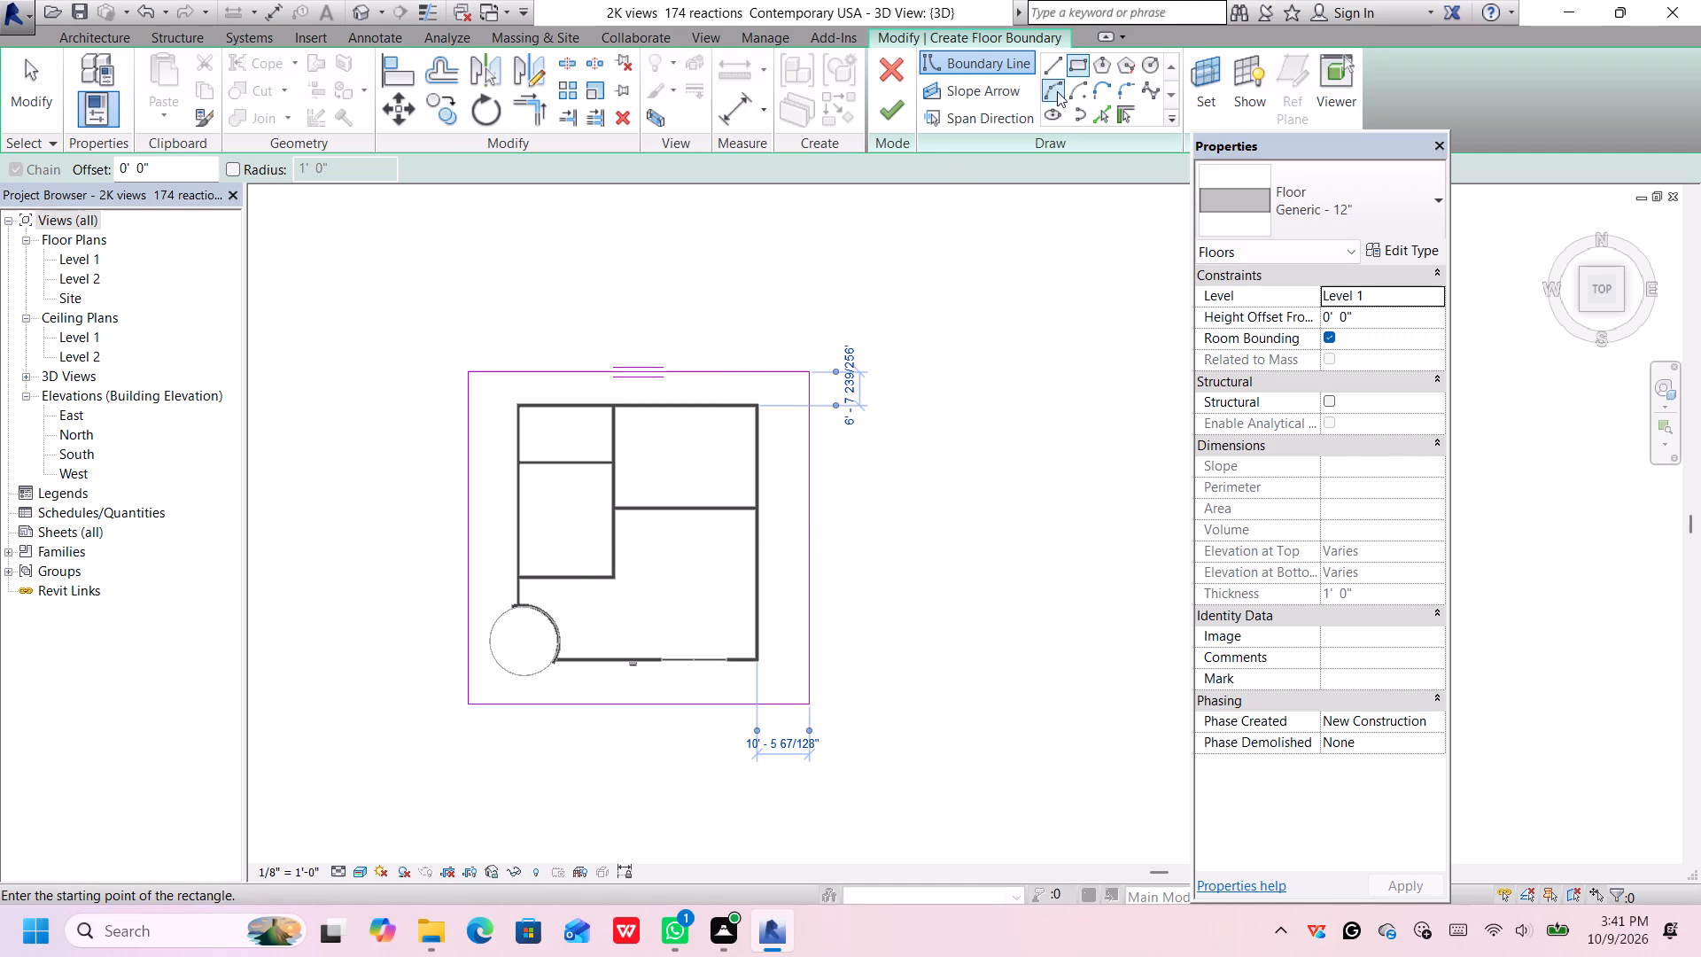
# Duplicate the Generic - 12" floor type under the name Generic - 4'.
pyautogui.click(1300, 209)
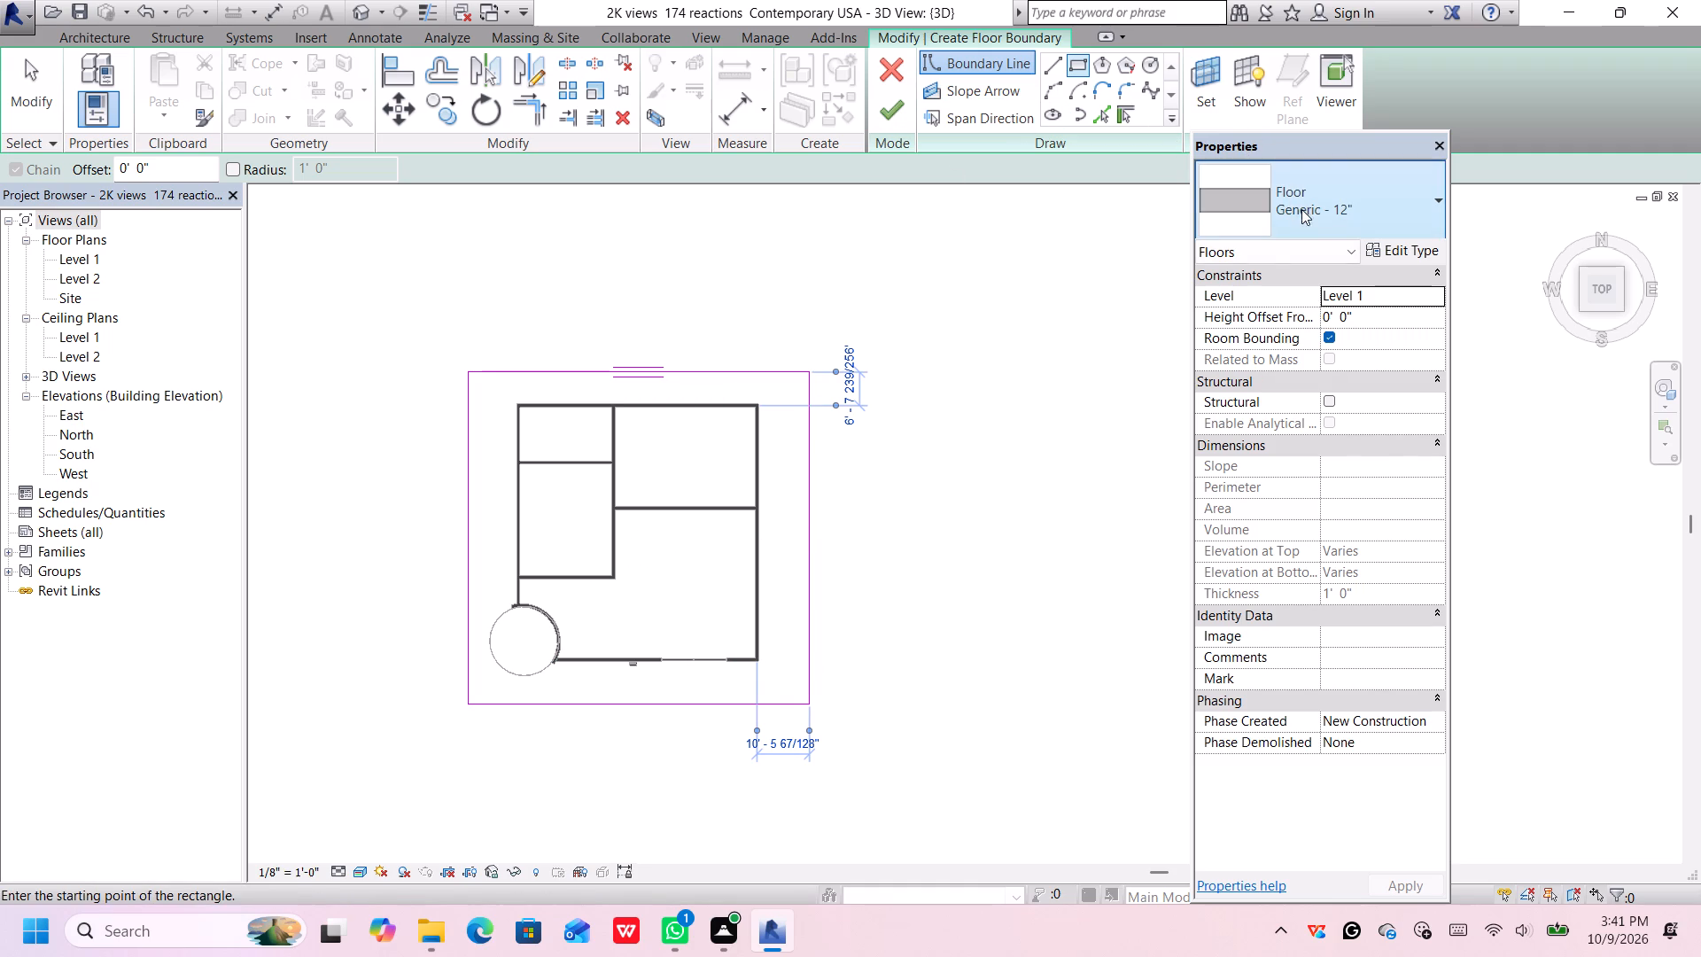
pyautogui.click(1359, 357)
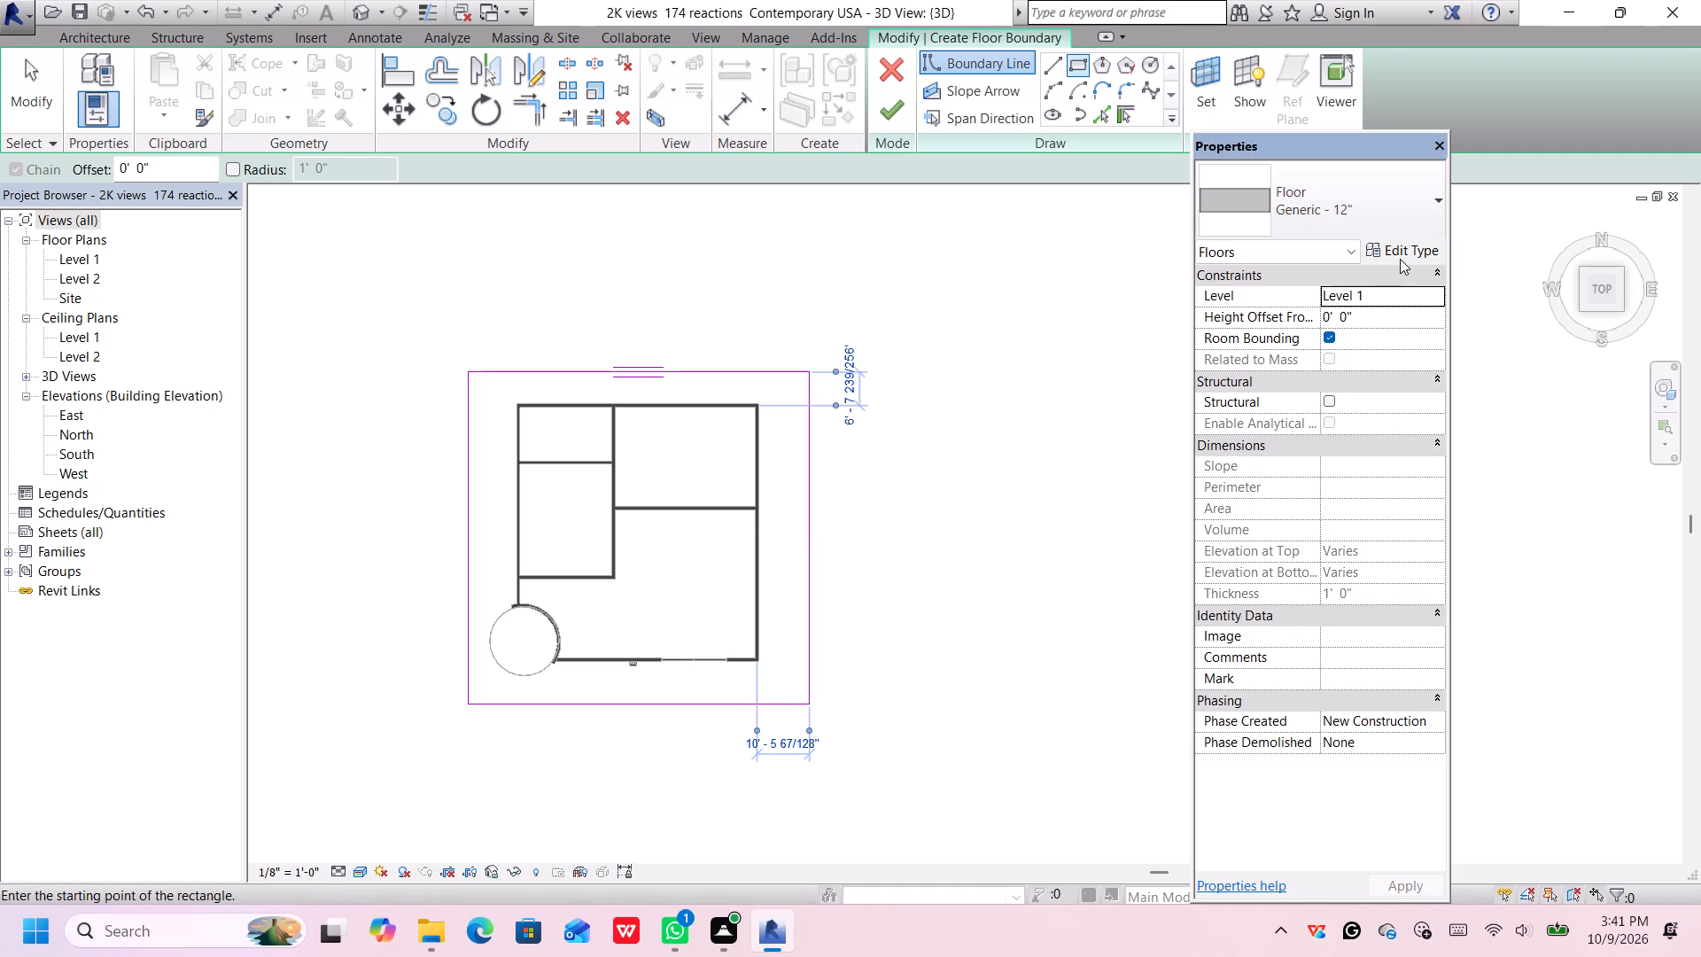
pyautogui.click(1400, 252)
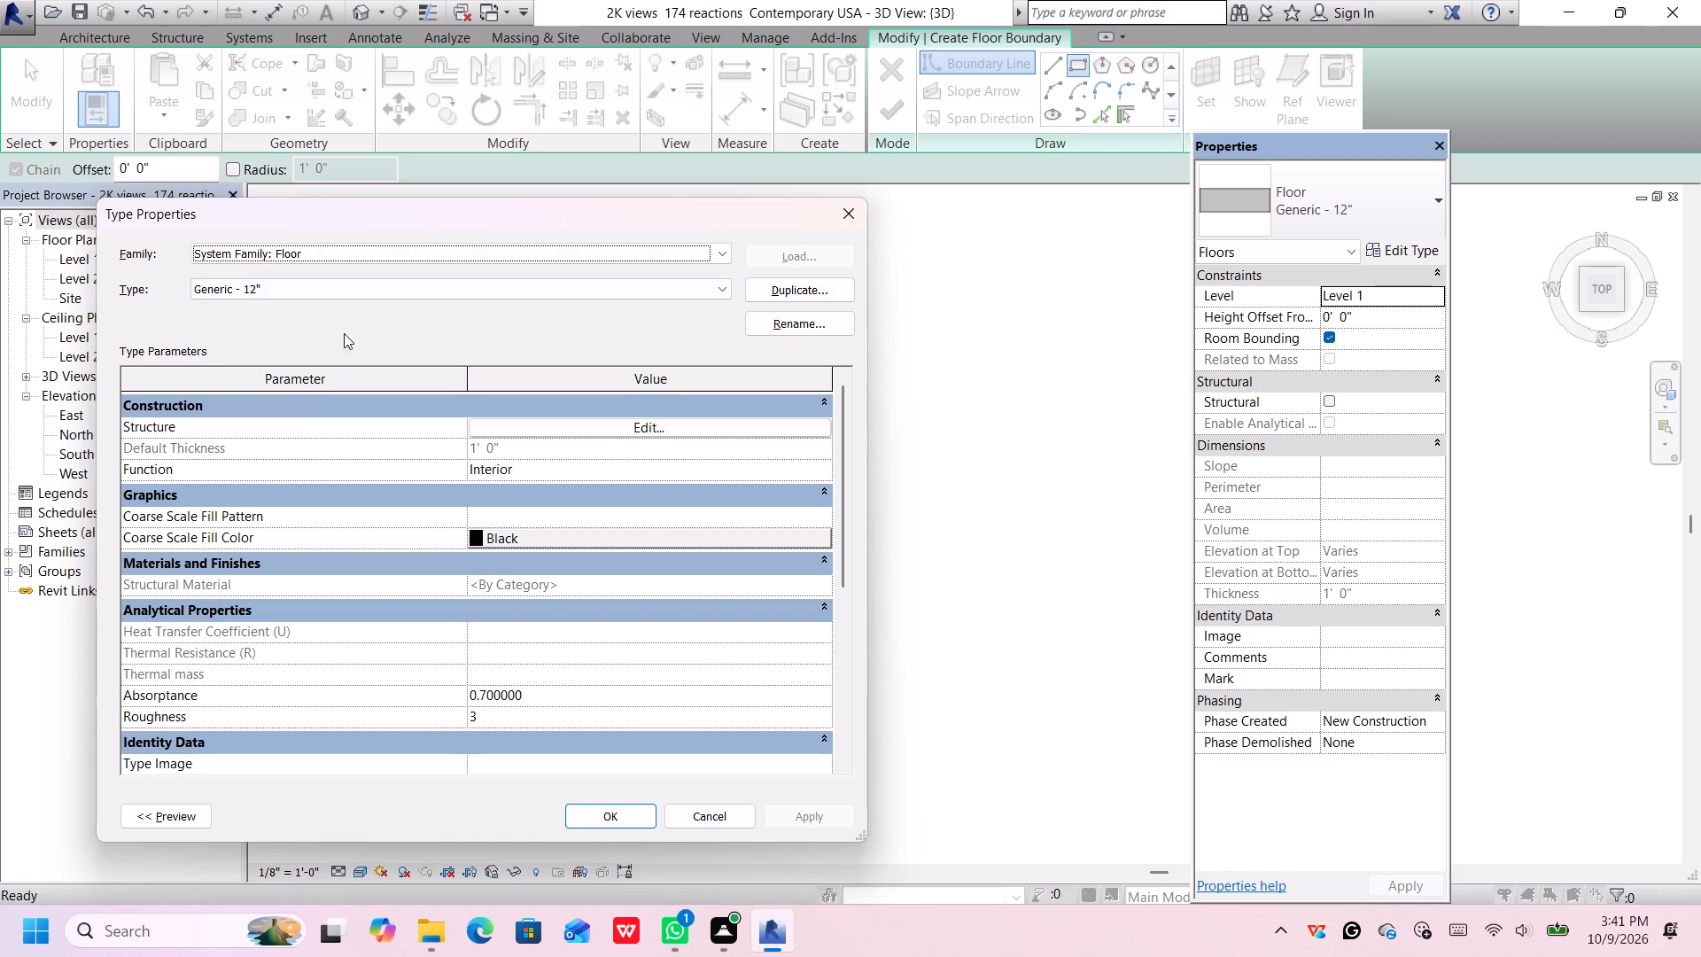
pyautogui.click(677, 291)
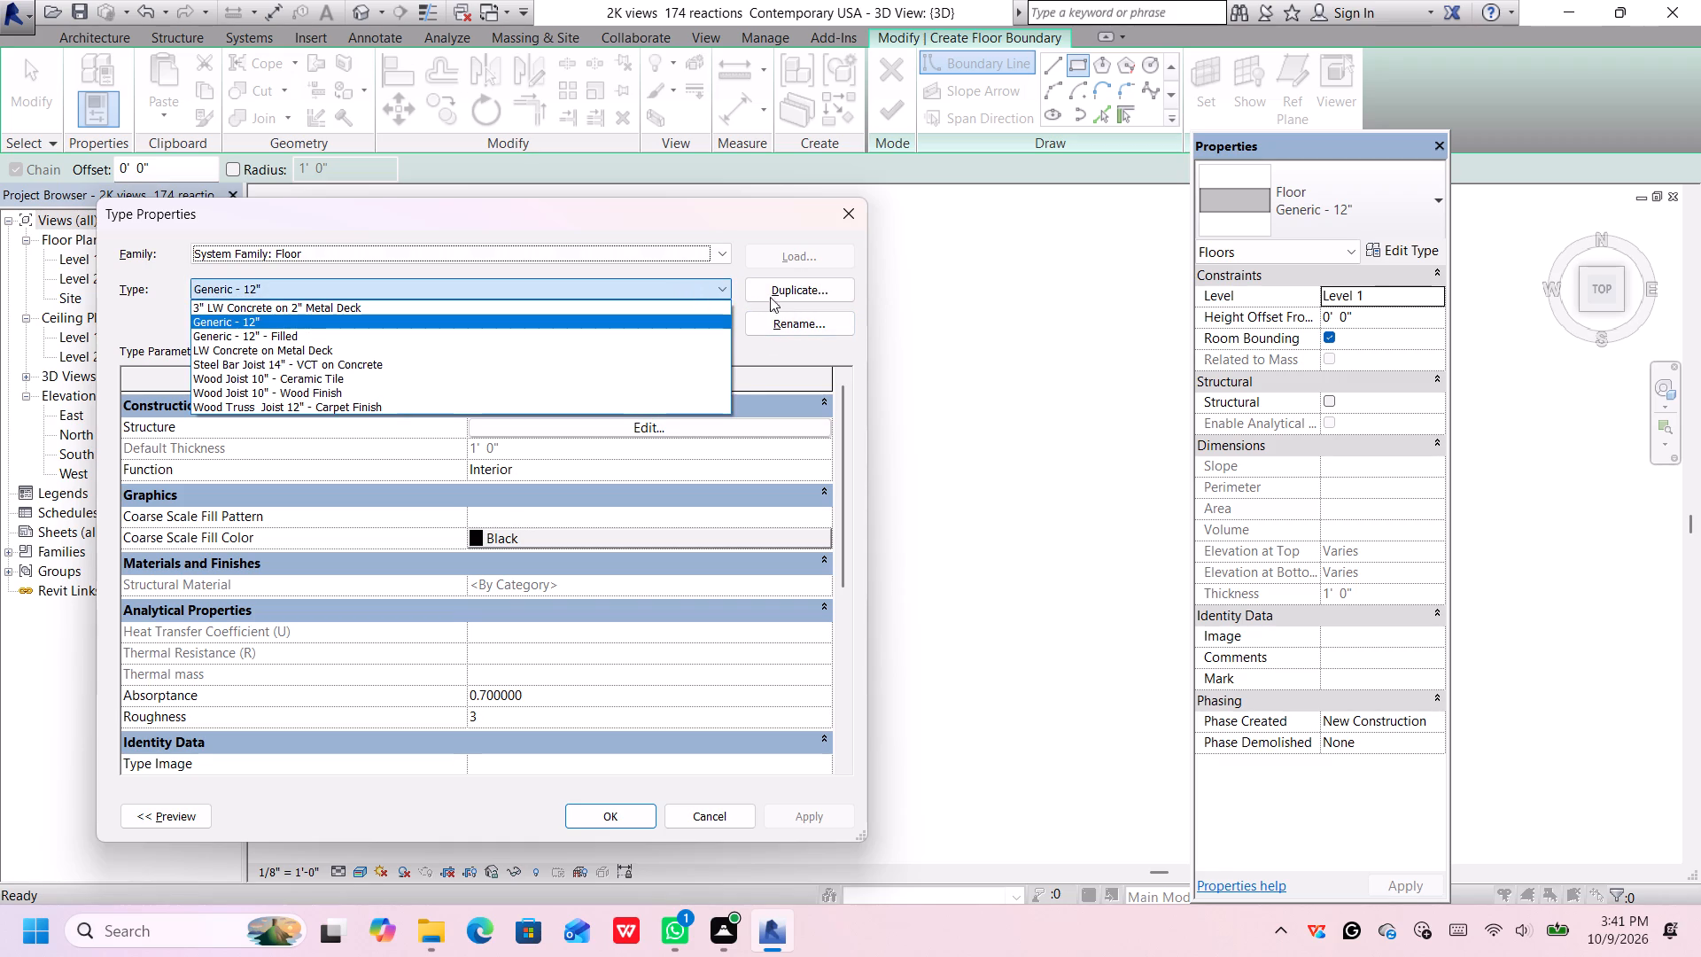
pyautogui.click(778, 292)
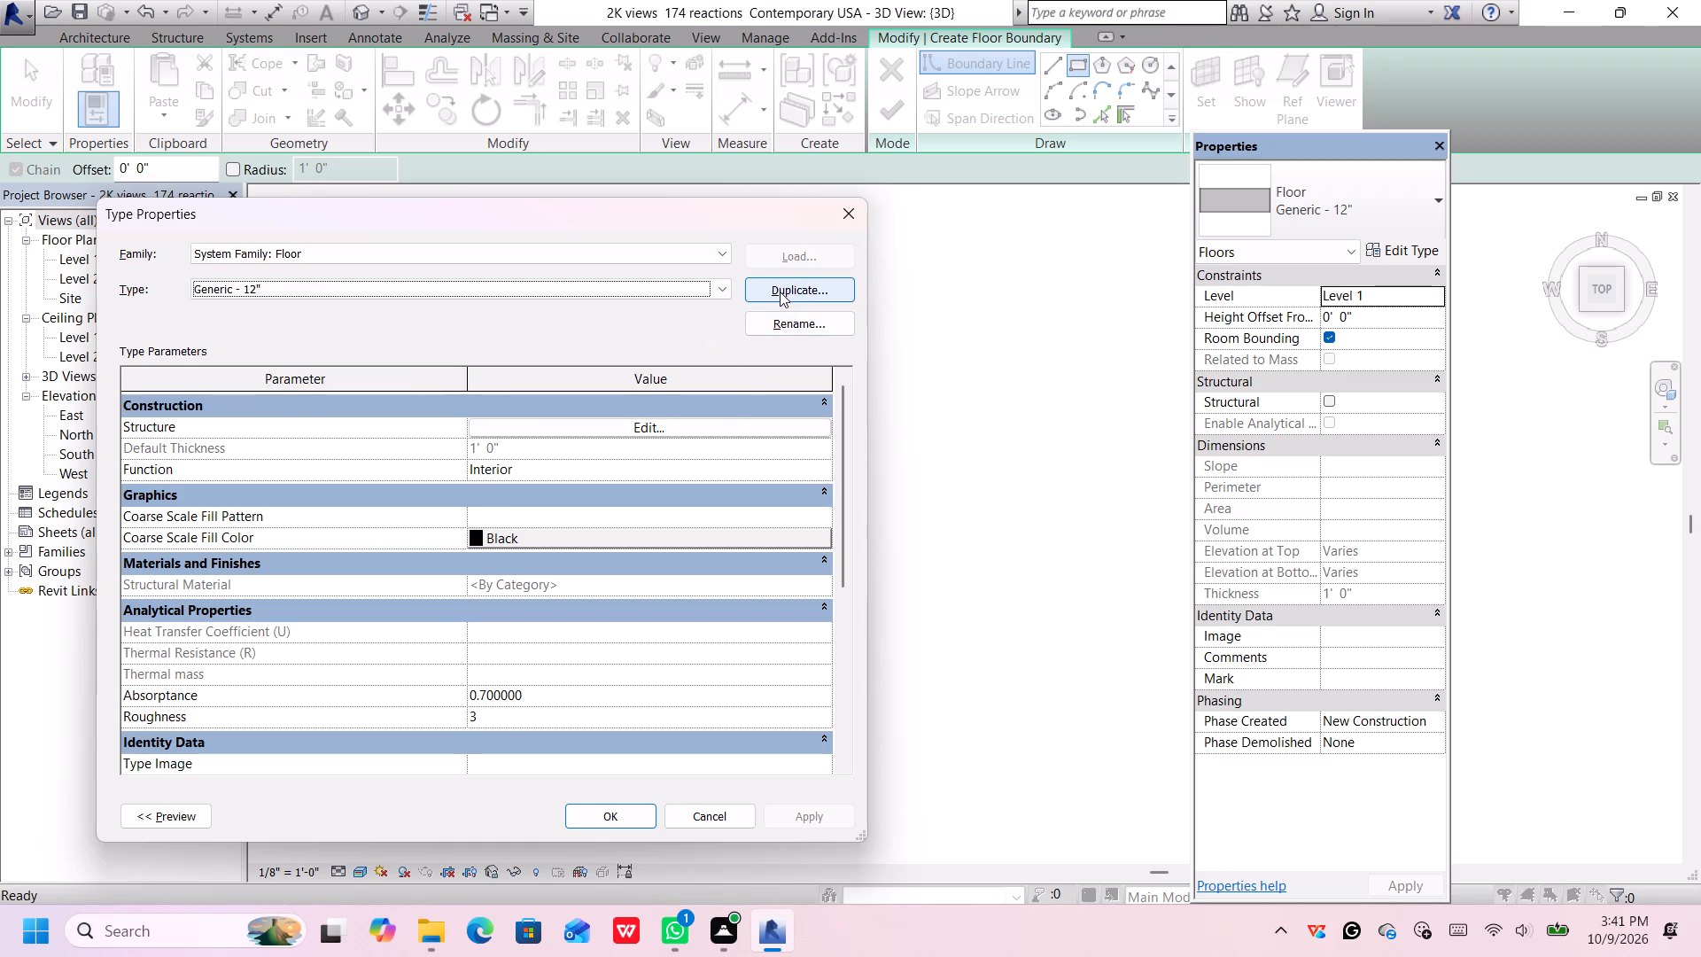
pyautogui.click(780, 290)
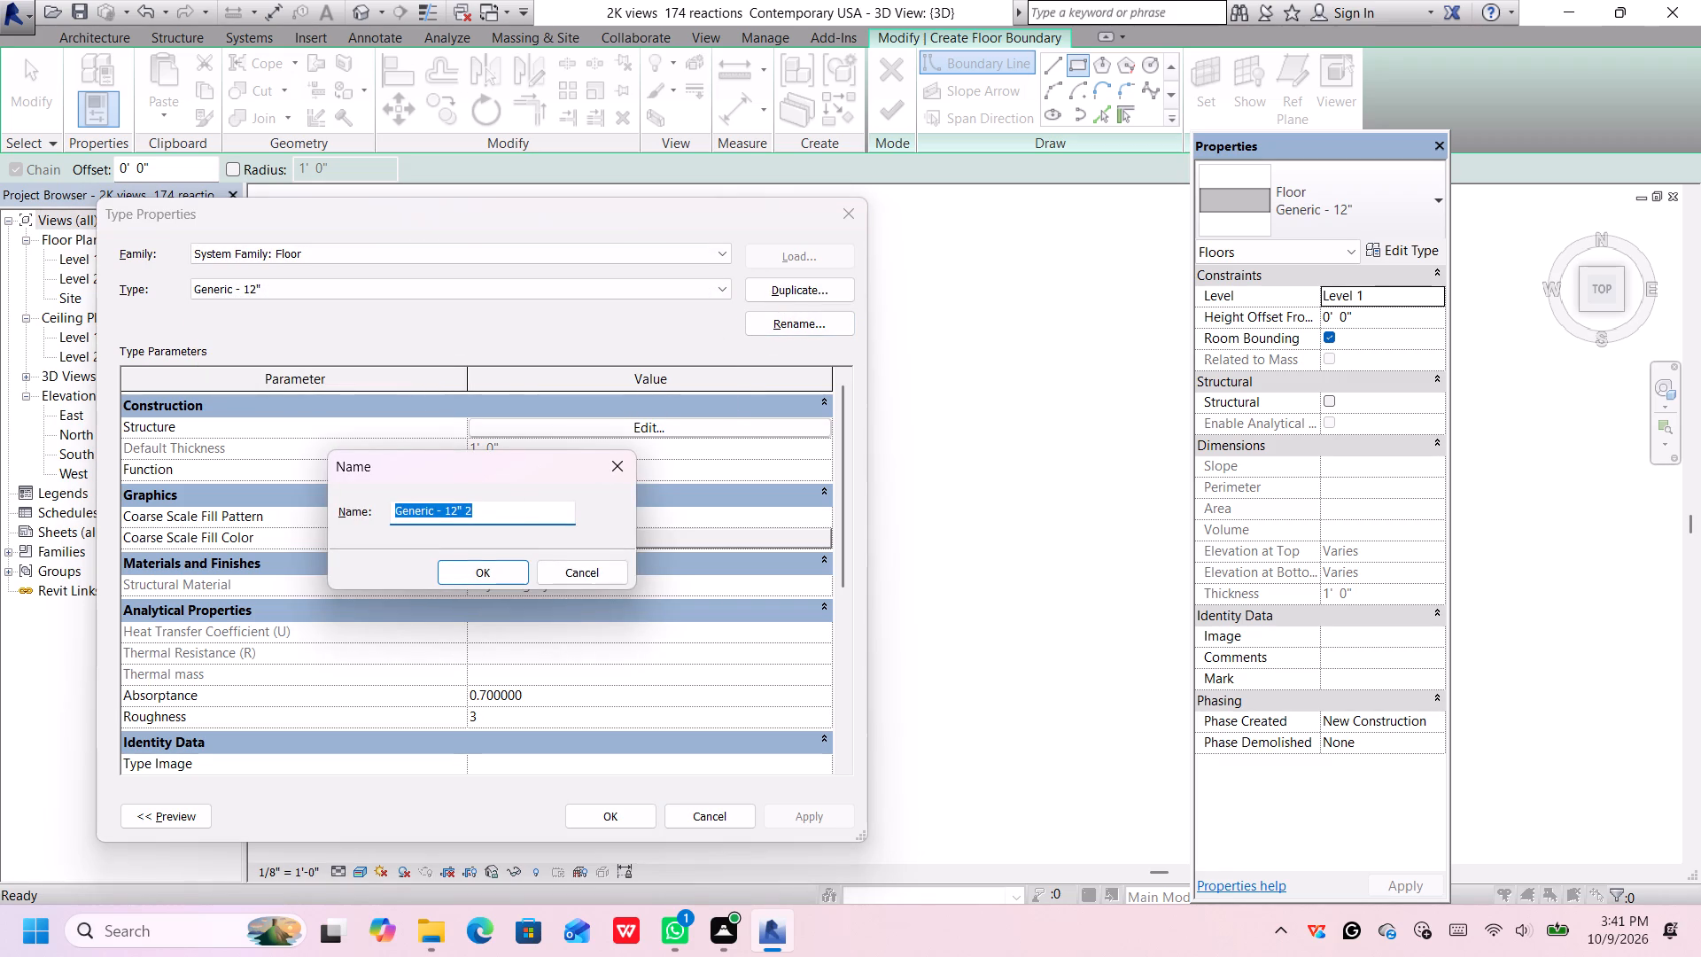
pyautogui.click(509, 514)
pyautogui.press('BackSpace')
pyautogui.press('BackSpace')
pyautogui.press('BackSpace')
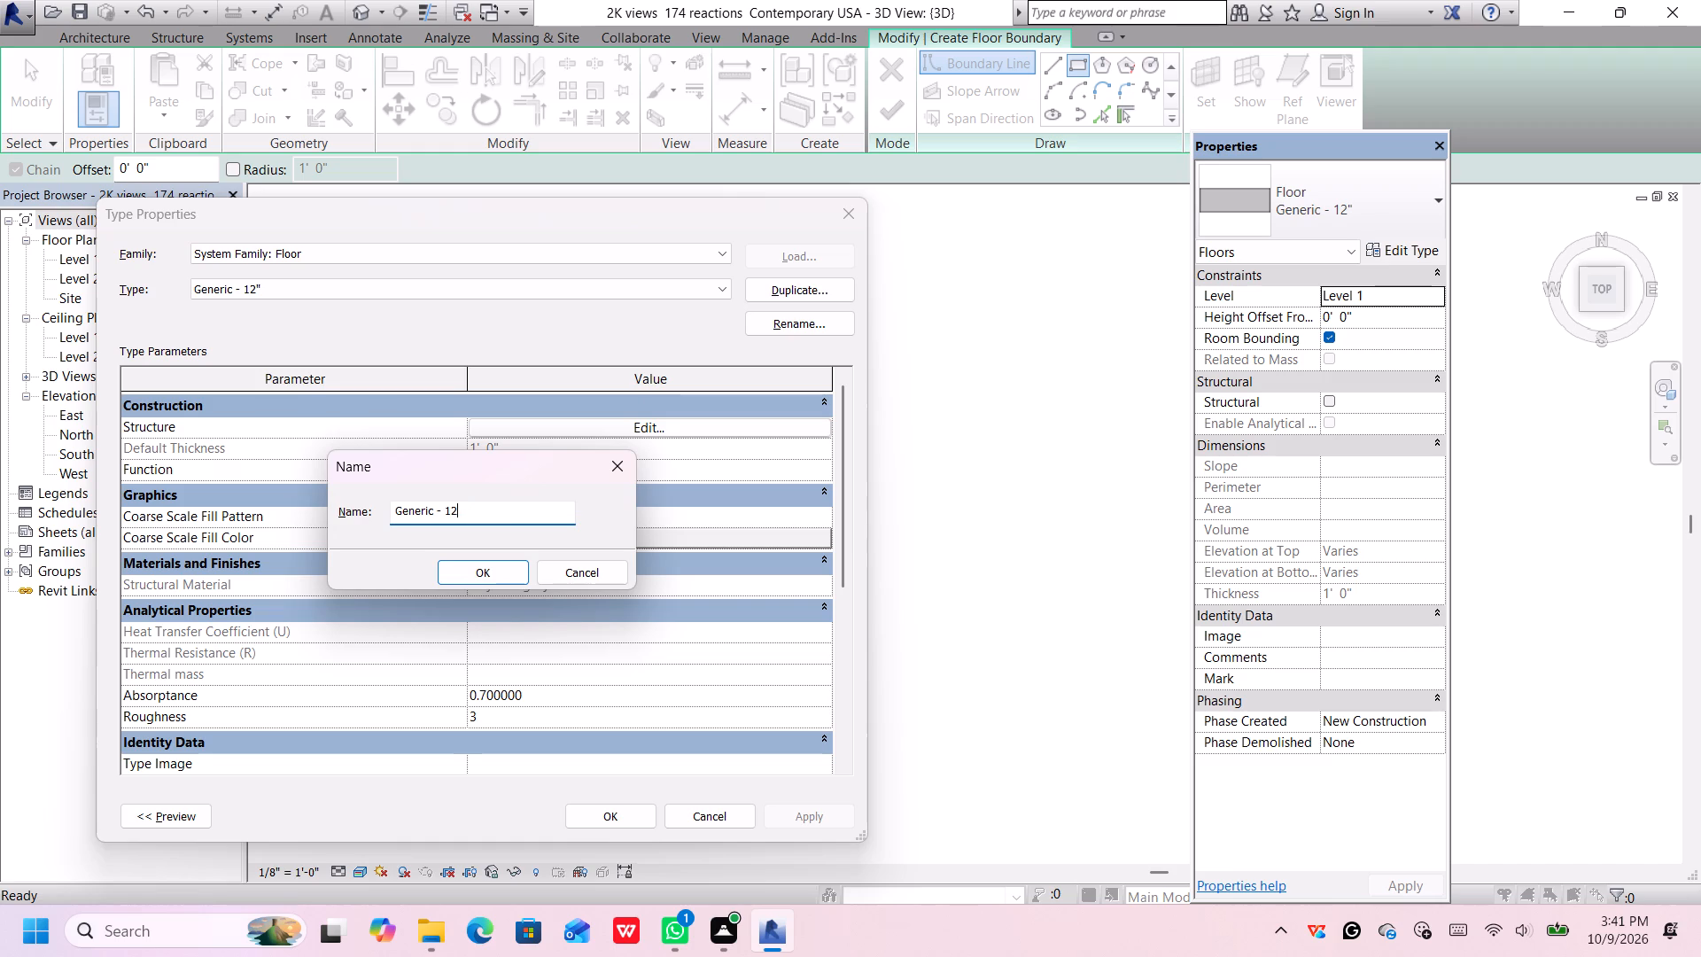
pyautogui.press('BackSpace')
pyautogui.press('BackSpace')
pyautogui.write("4'")
pyautogui.press('Return')
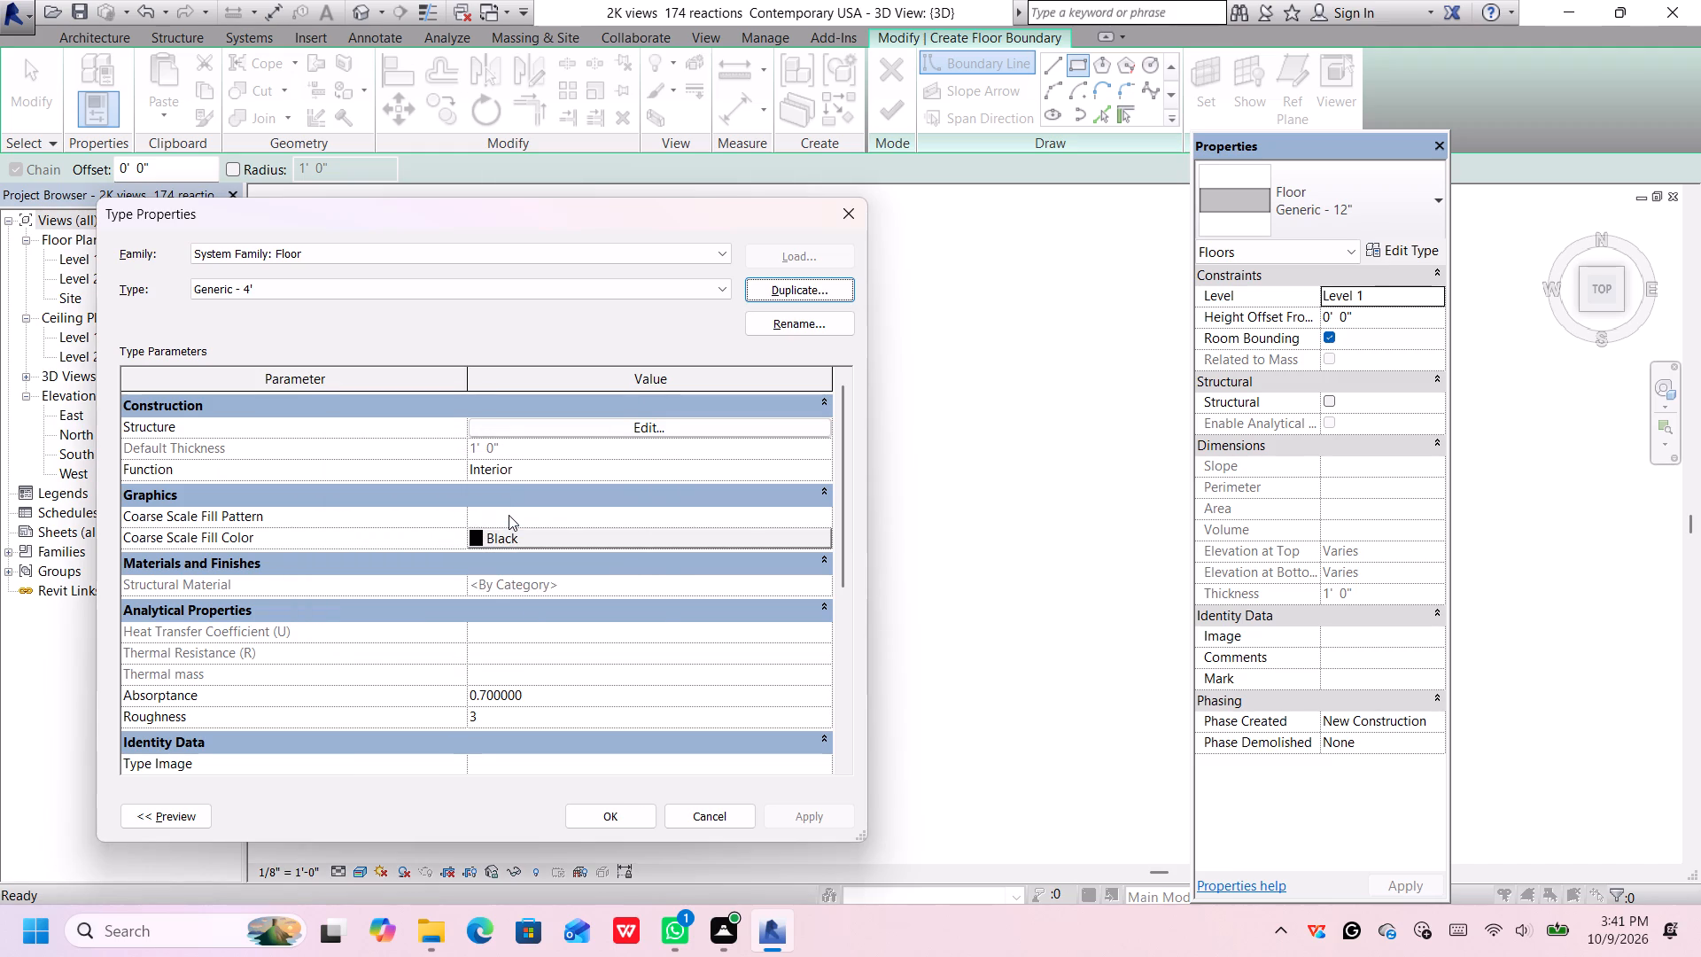
# Set the structure layer thickness of the Generic - 4' floor type to 4' and apply the type changes.
pyautogui.click(530, 424)
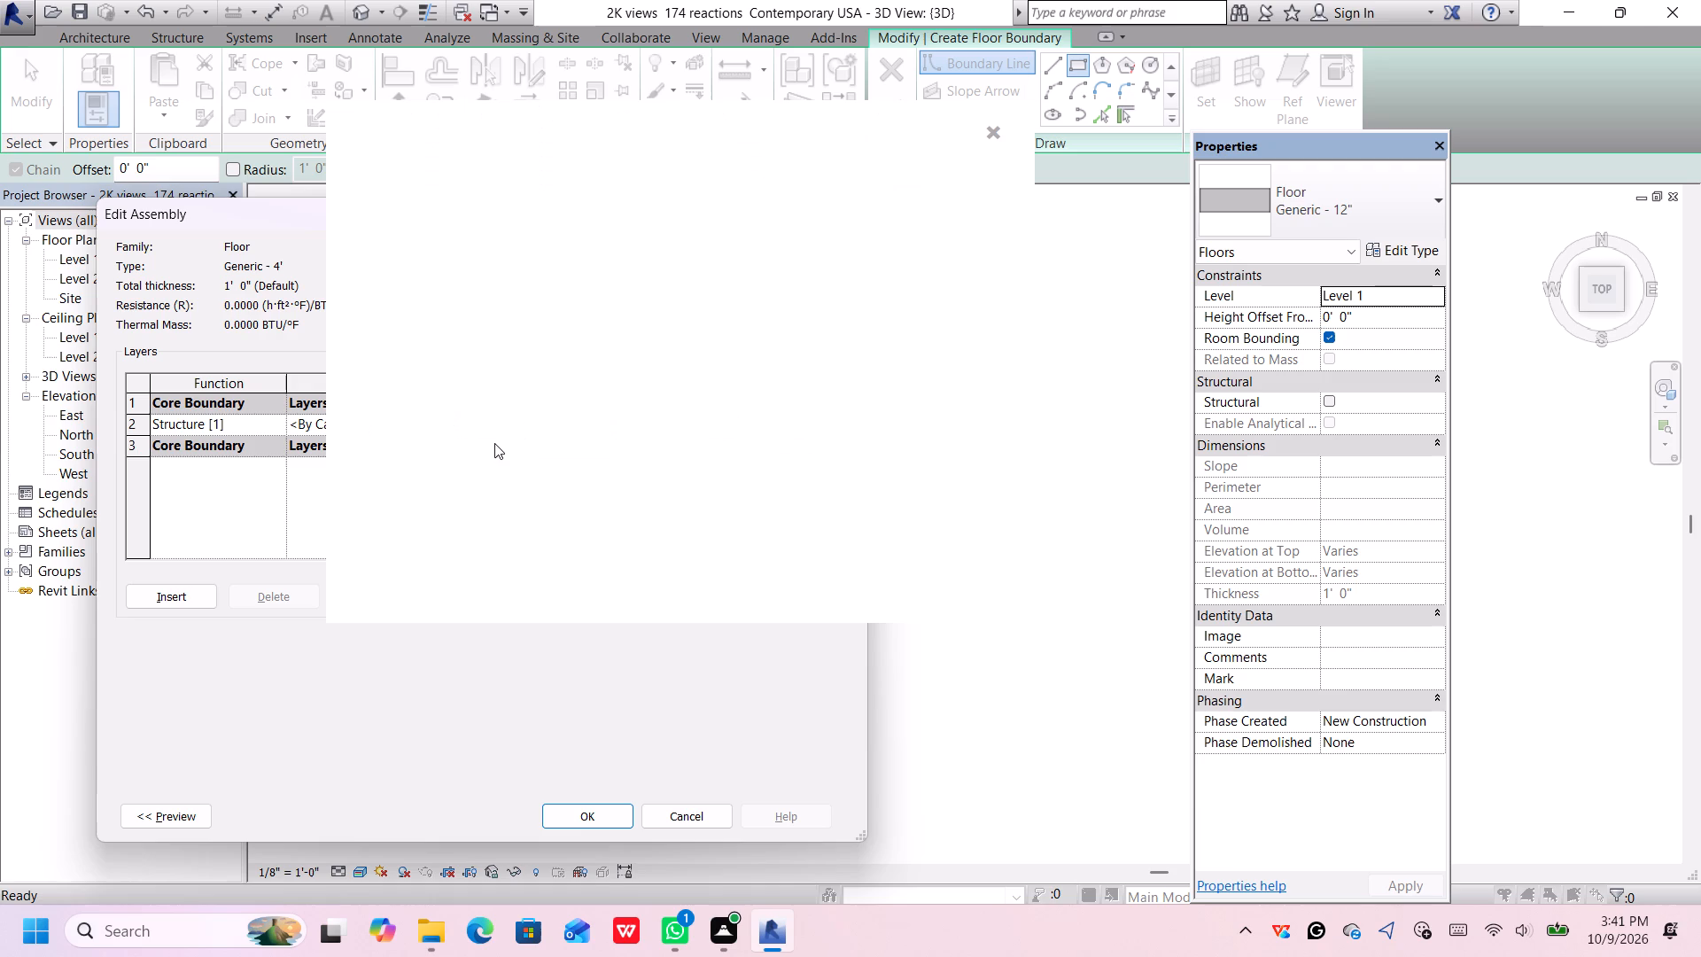
pyautogui.click(992, 134)
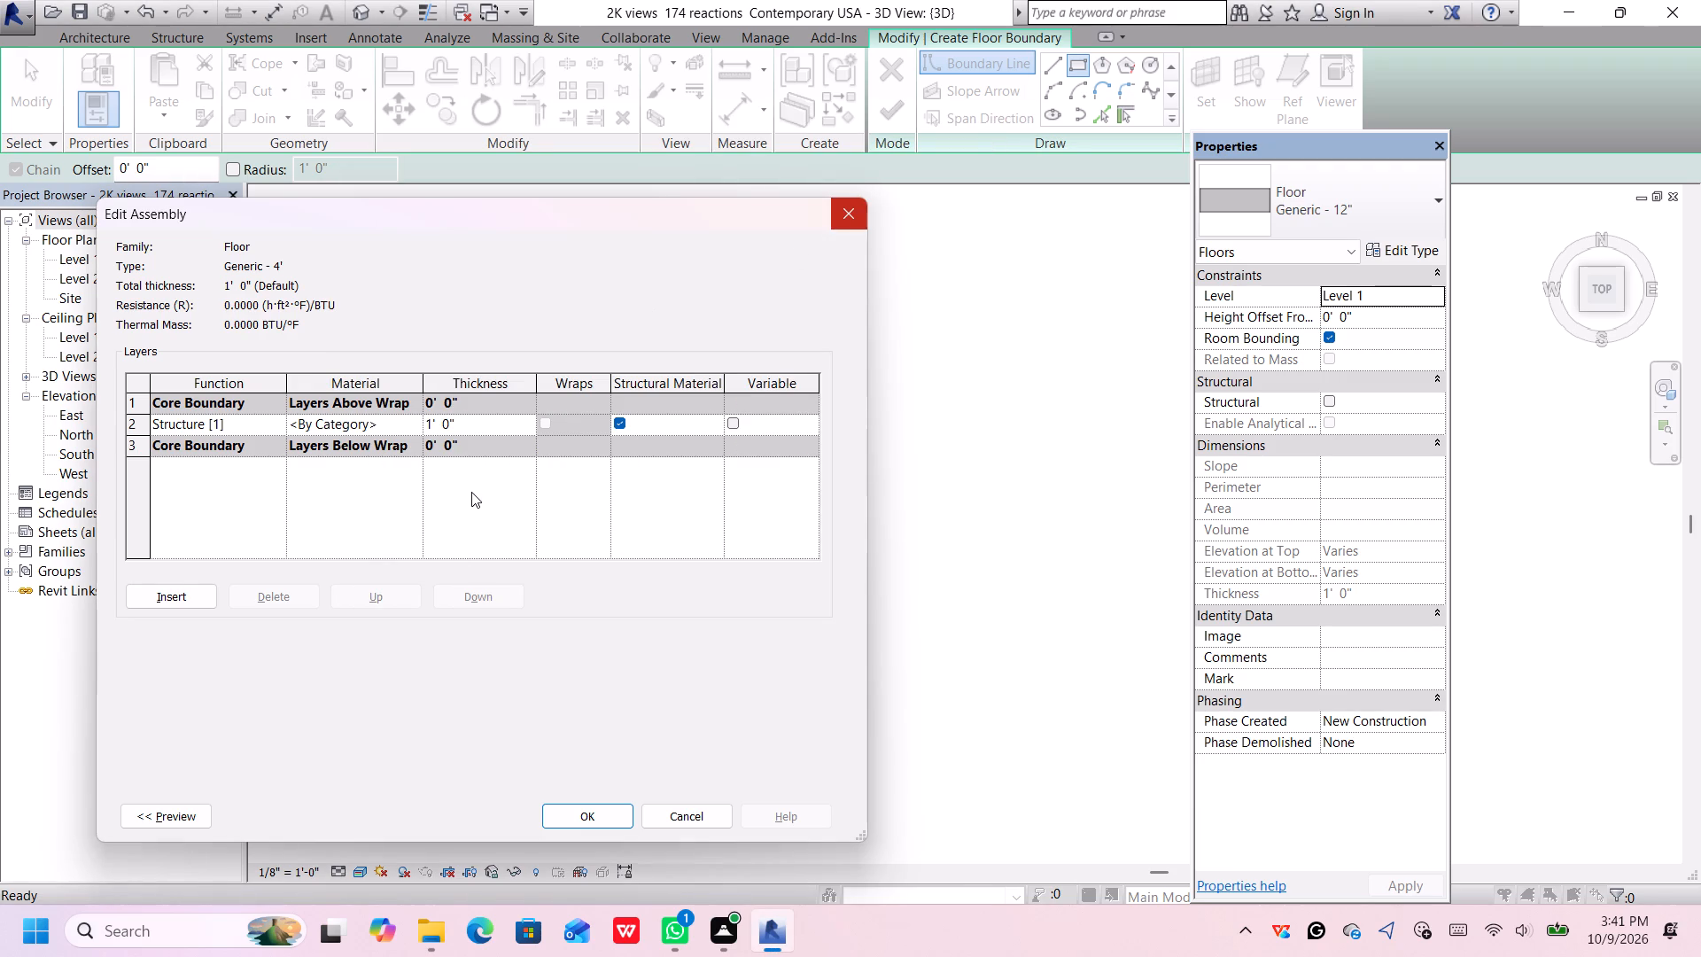
pyautogui.click(496, 424)
pyautogui.press('BackSpace')
pyautogui.write("4'")
pyautogui.press('Return')
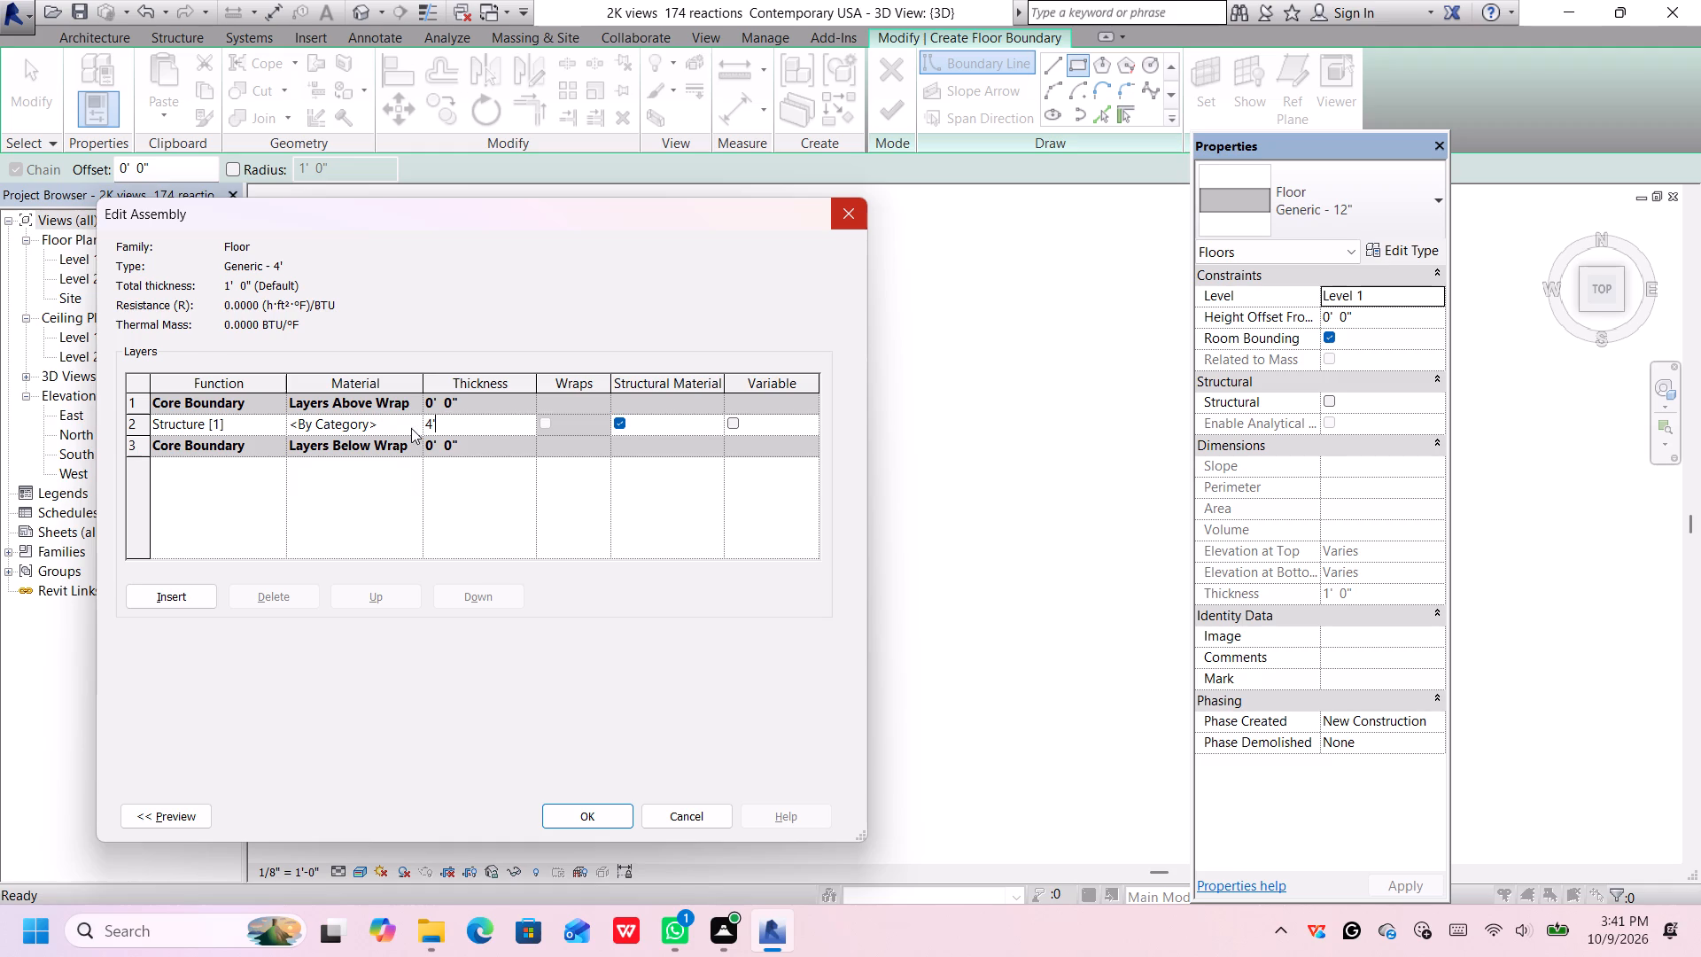
pyautogui.click(586, 815)
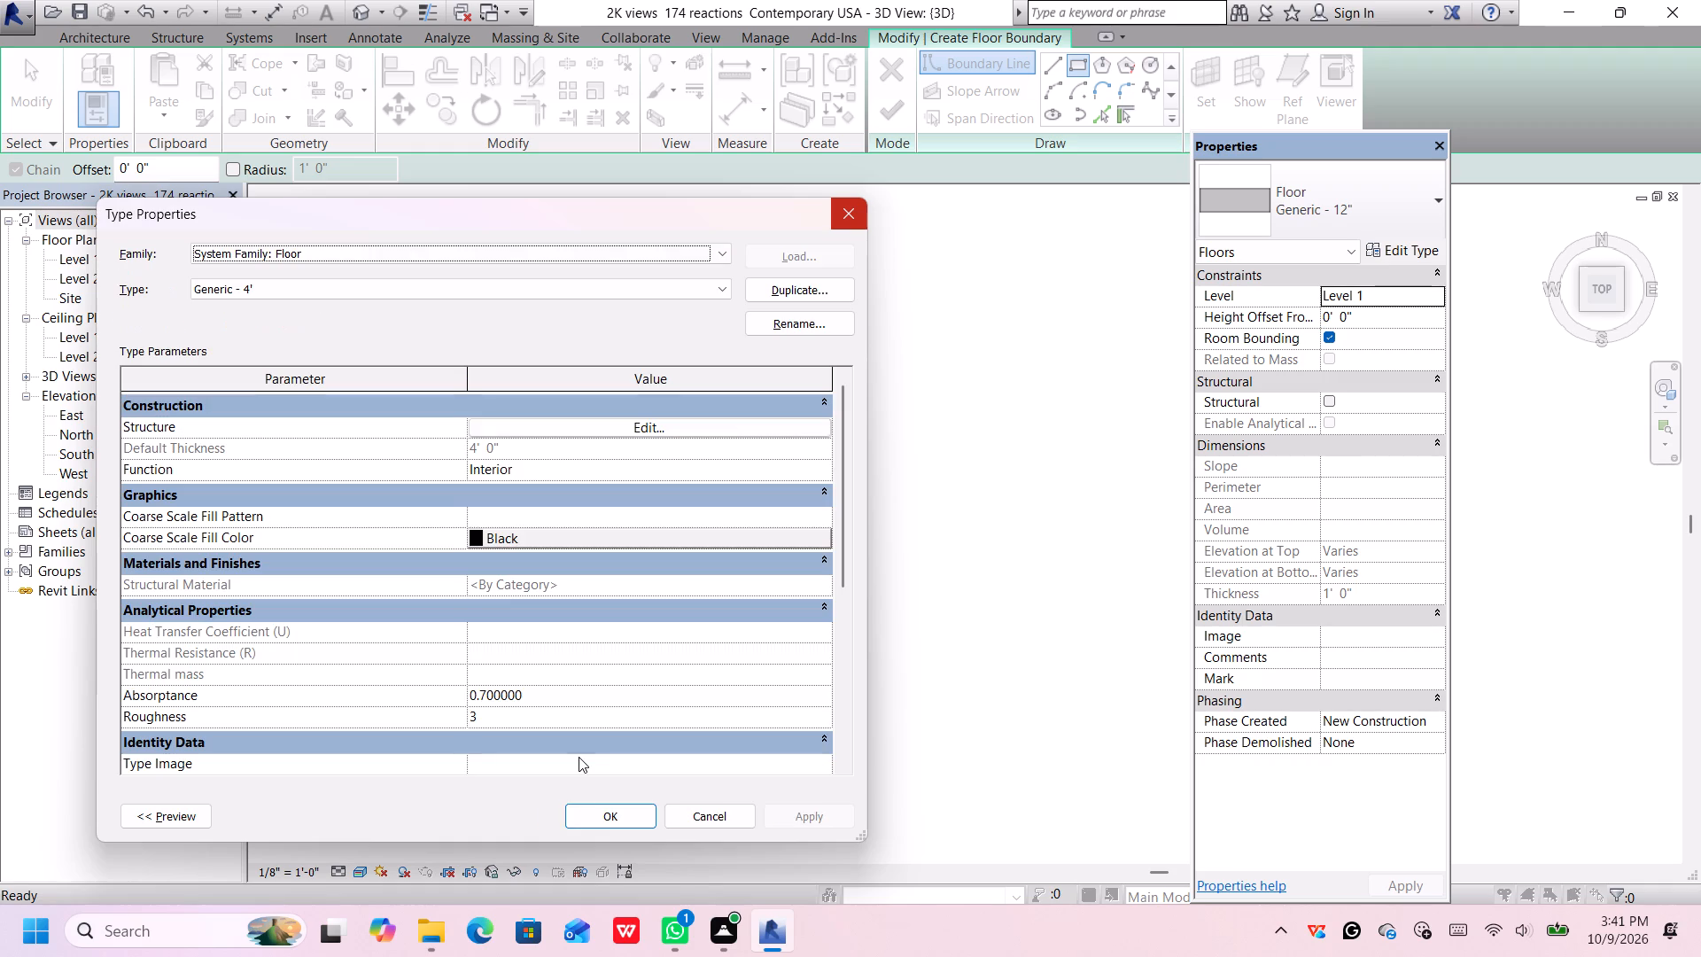
pyautogui.click(605, 819)
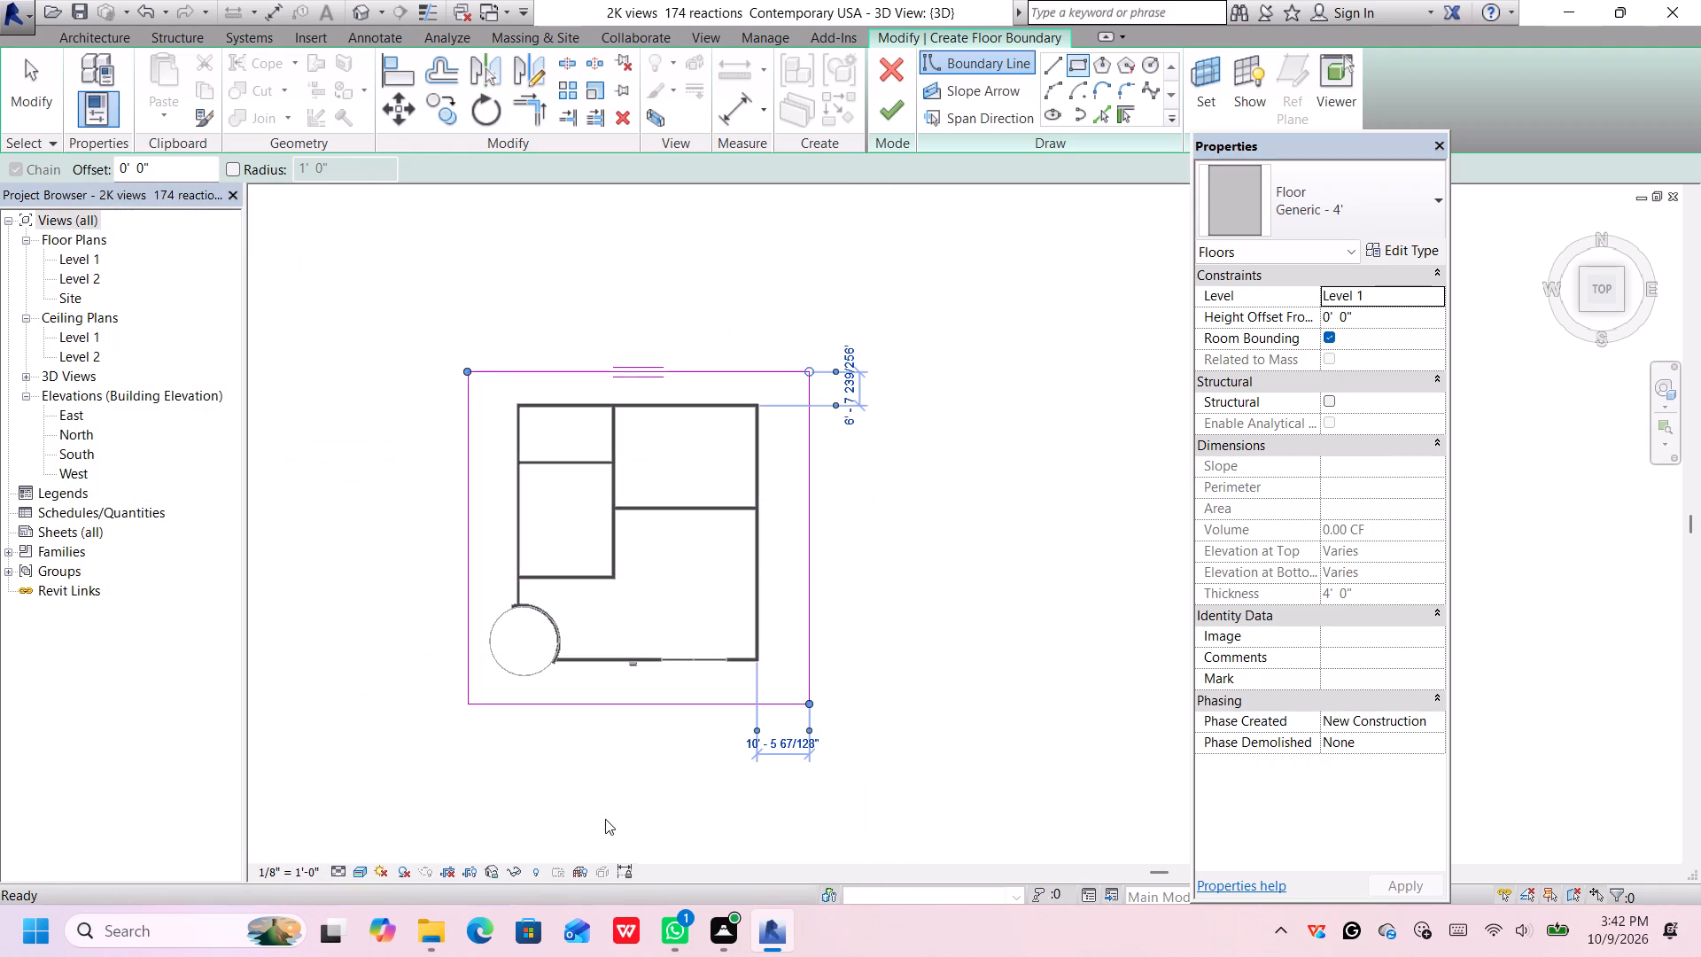
# Finish the rectangular boundary sketch to create the Generic - 4' floor on Level 1.
pyautogui.click(900, 108)
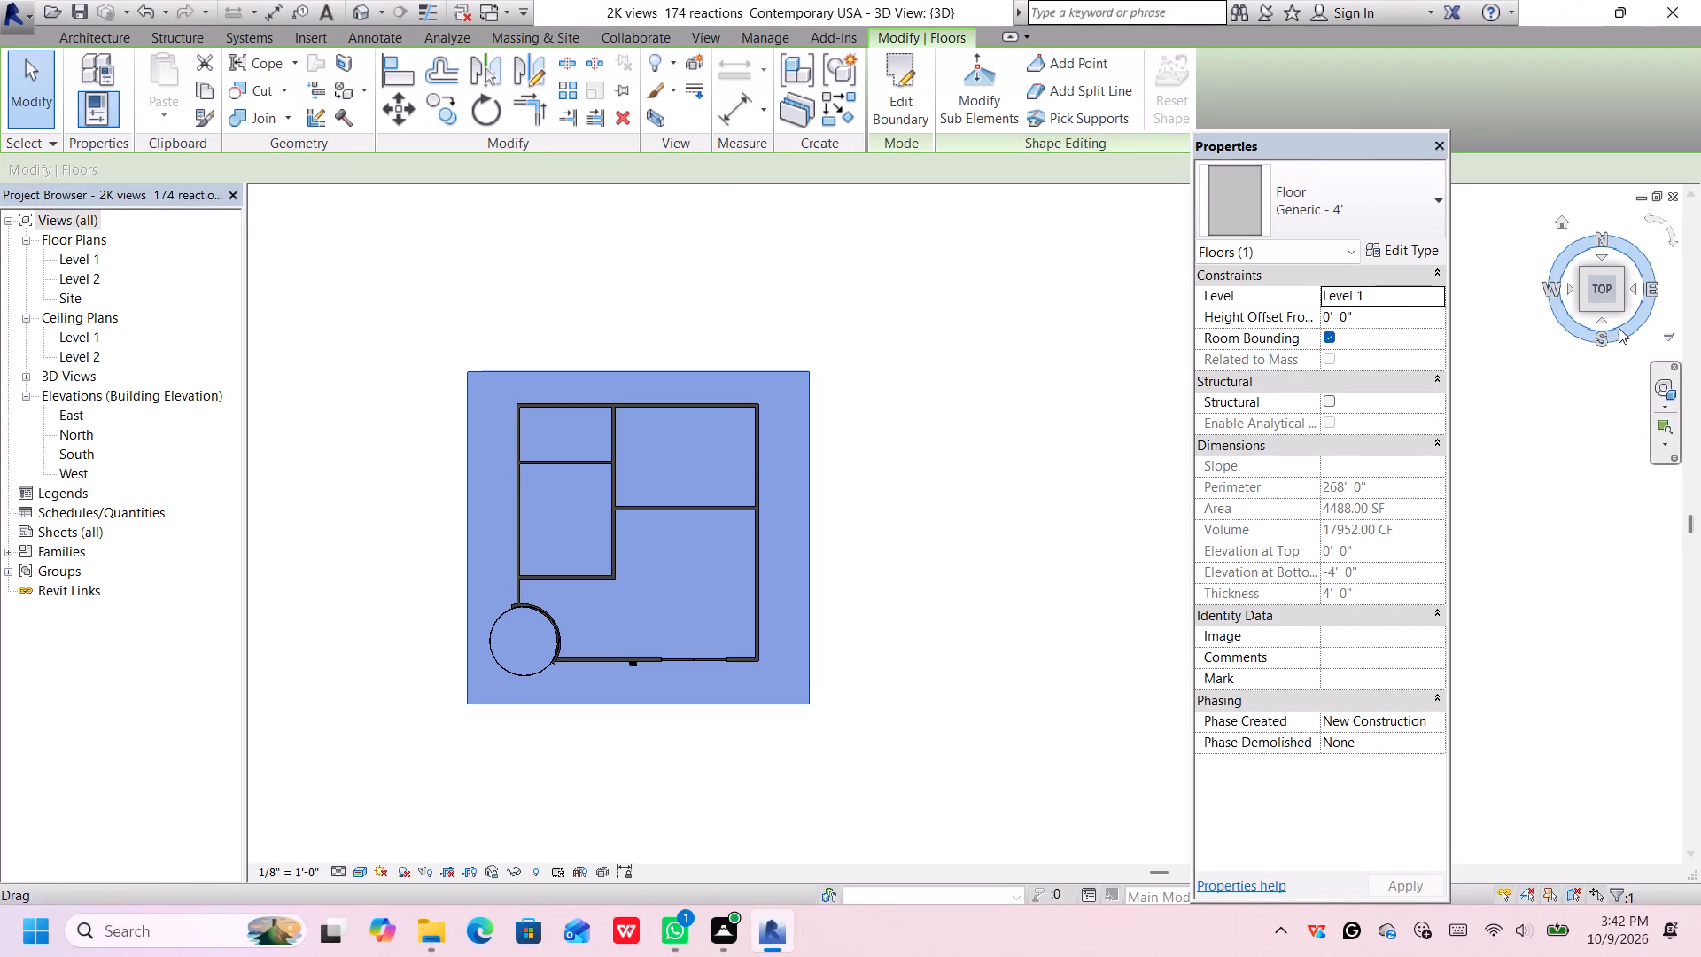
# Examine the new floor slab and the building in 3D from the front corner, the front and directly above.
pyautogui.click(1583, 306)
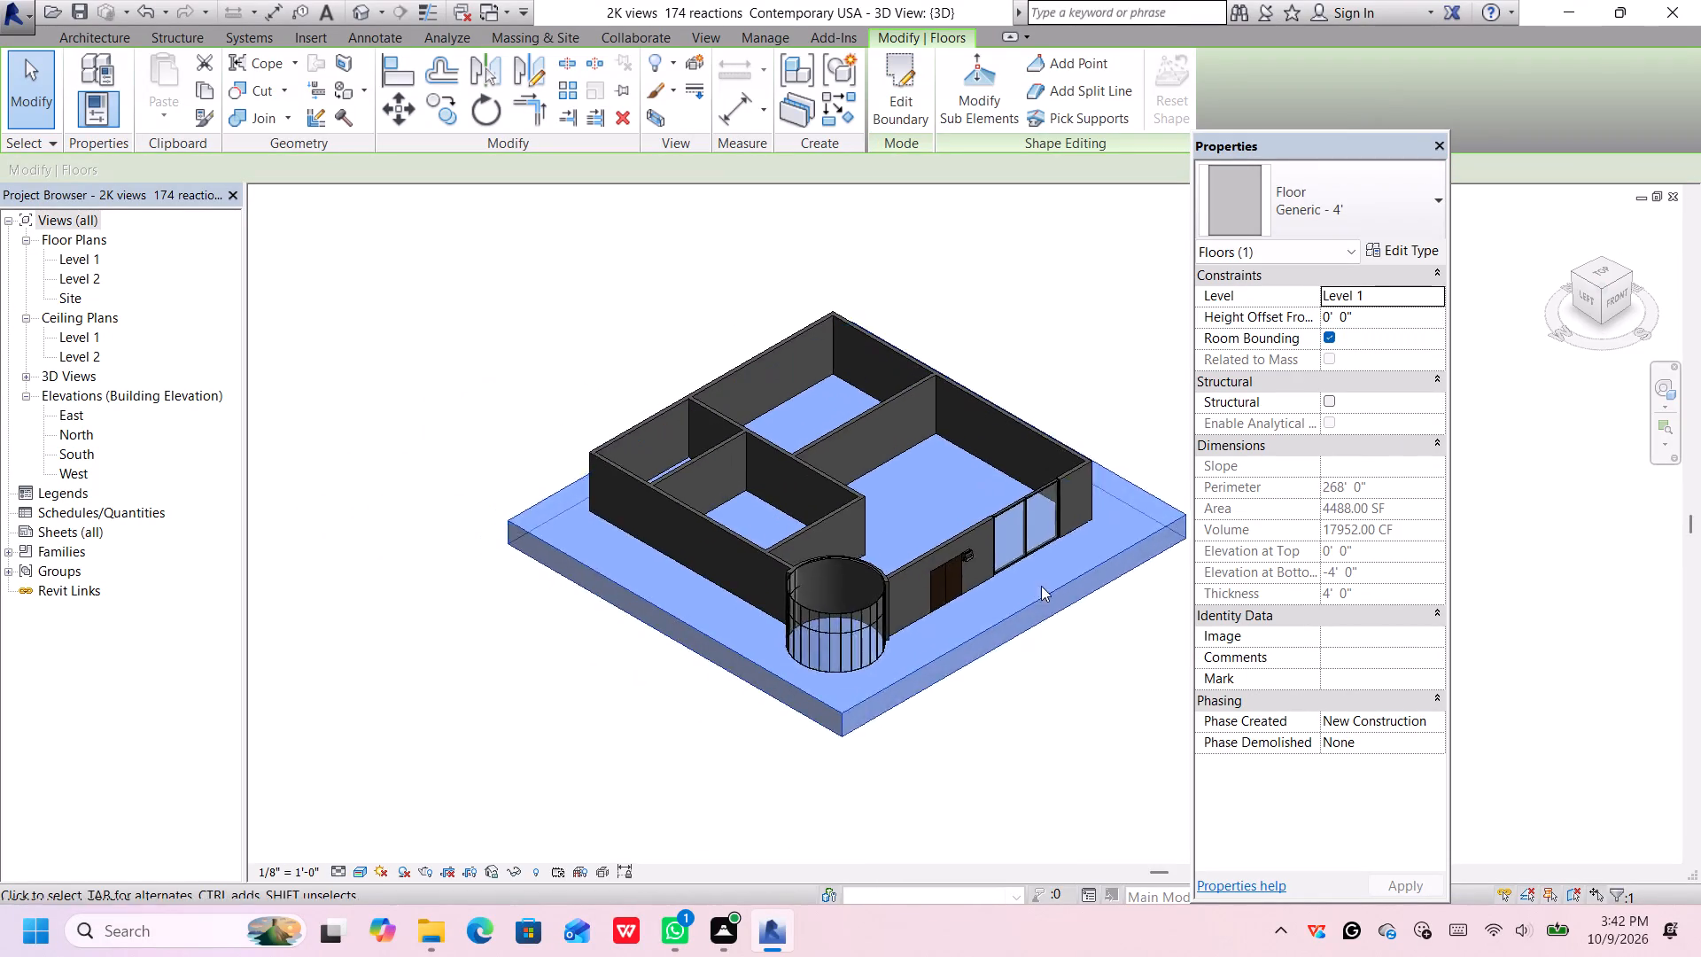
pyautogui.moveTo(1037, 588); pyautogui.dragTo(927, 521, button='middle')
pyautogui.middleClick(927, 521)
pyautogui.moveTo(918, 576); pyautogui.dragTo(684, 662, button='middle')
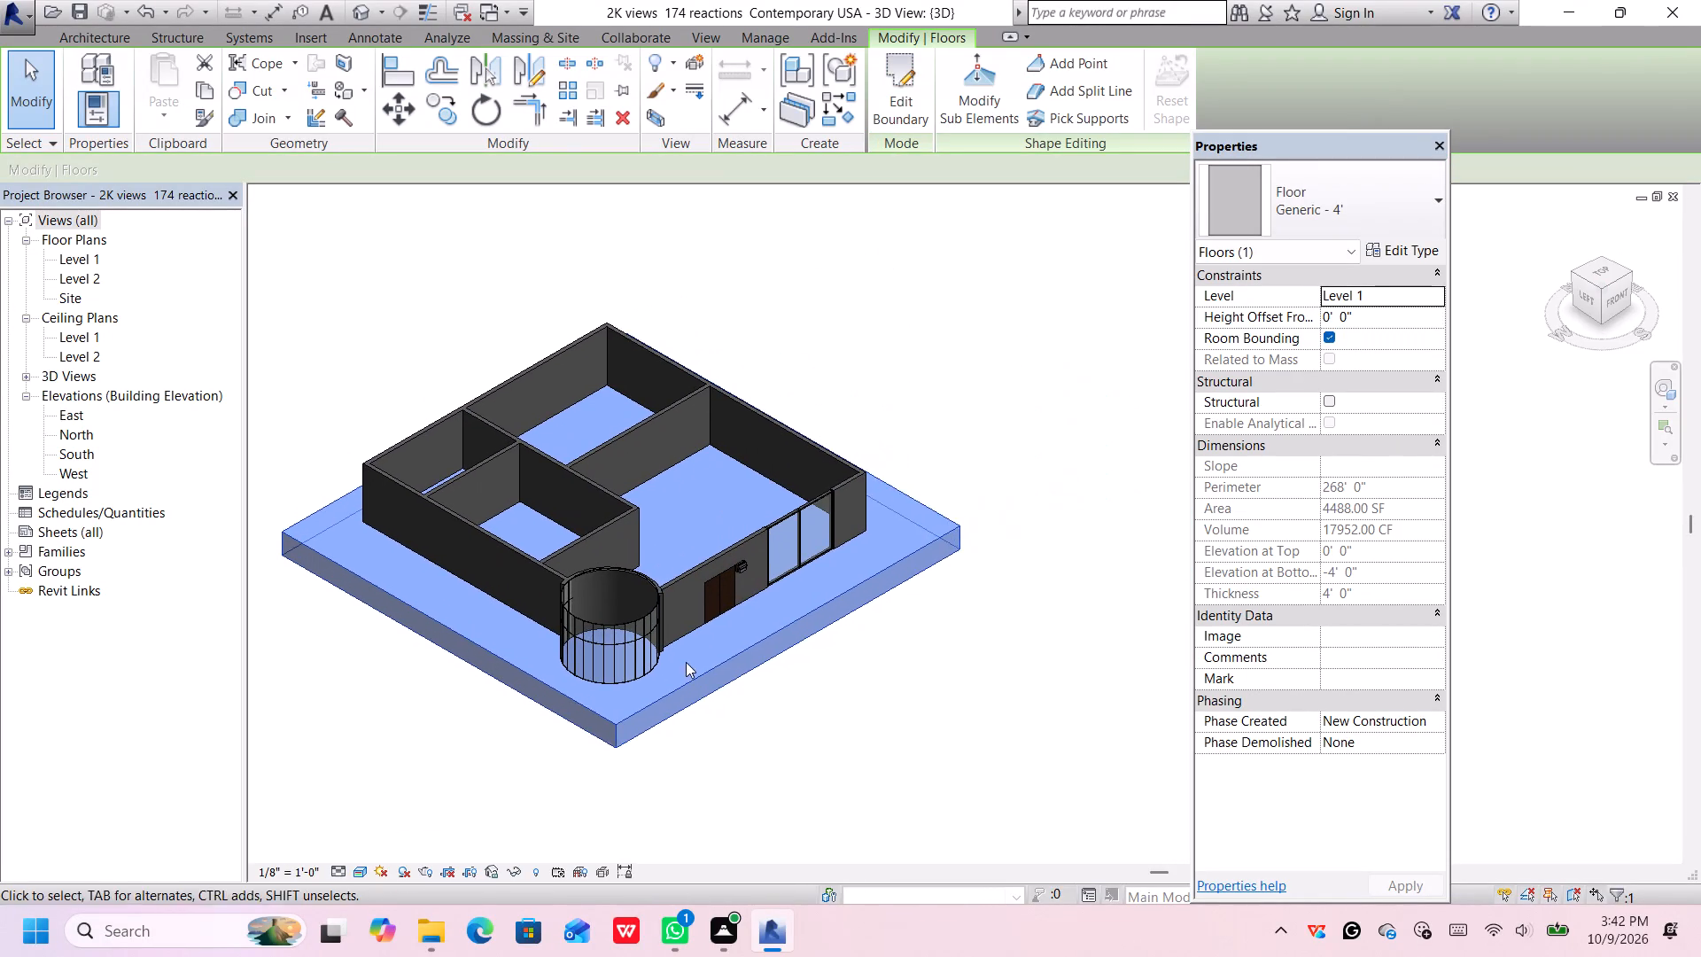
pyautogui.moveTo(1007, 526); pyautogui.dragTo(995, 534, button='middle')
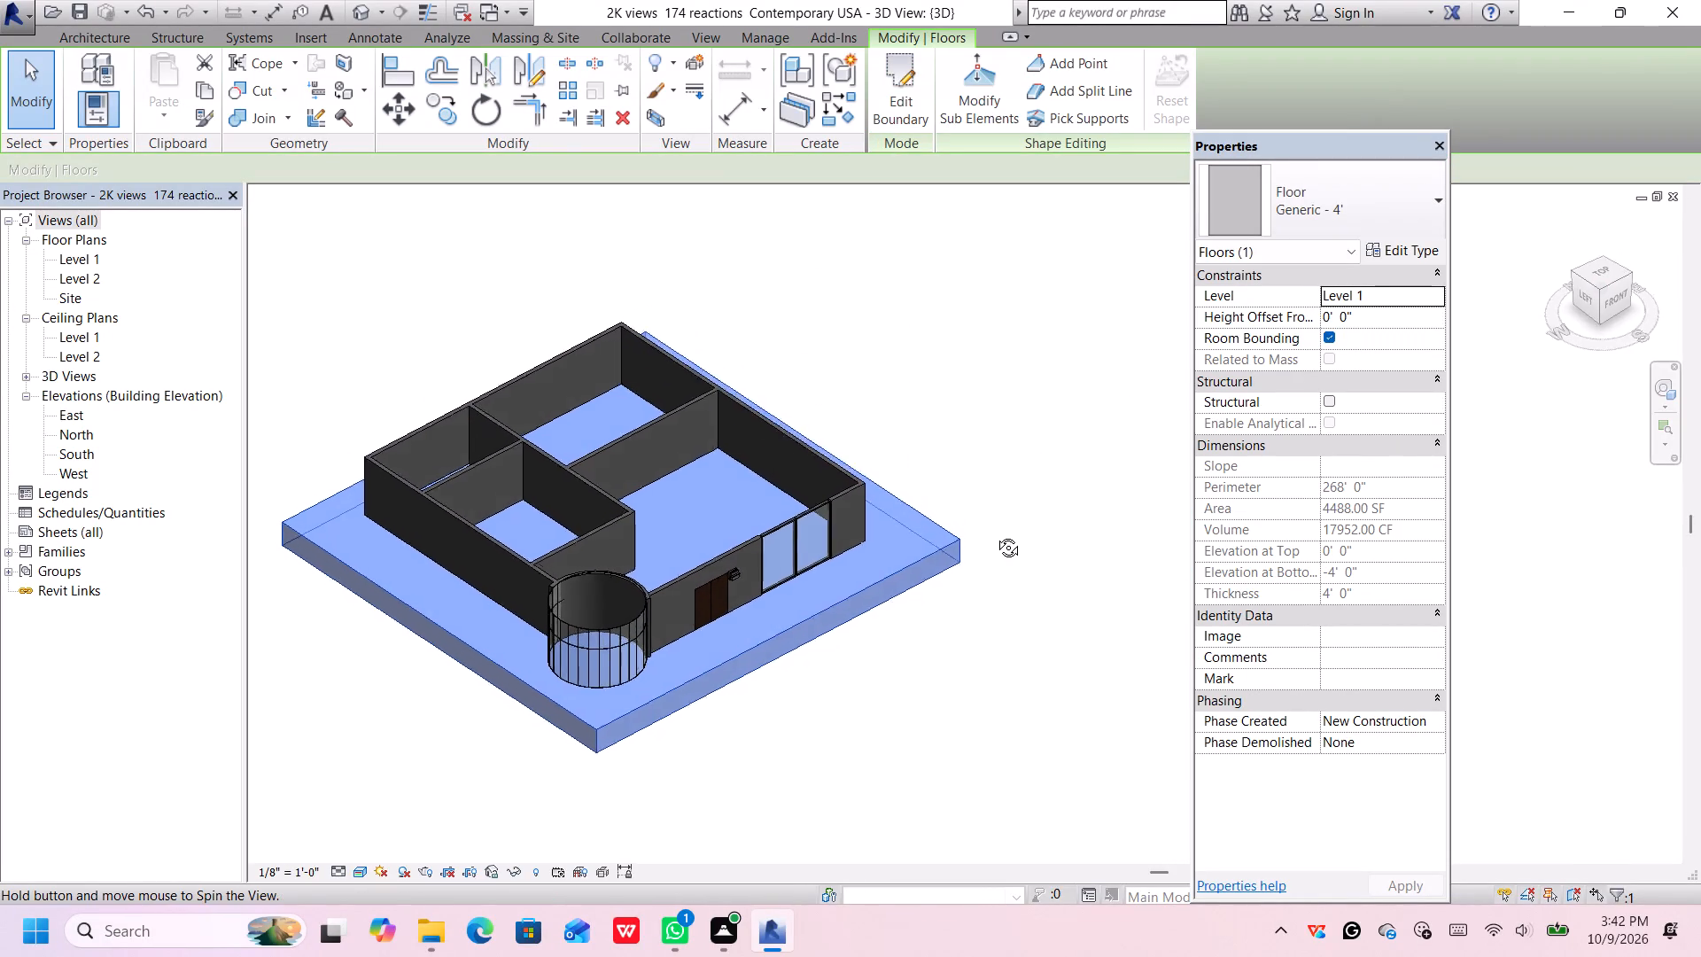
pyautogui.moveTo(995, 534); pyautogui.dragTo(871, 369, button='middle')
pyautogui.click(949, 487)
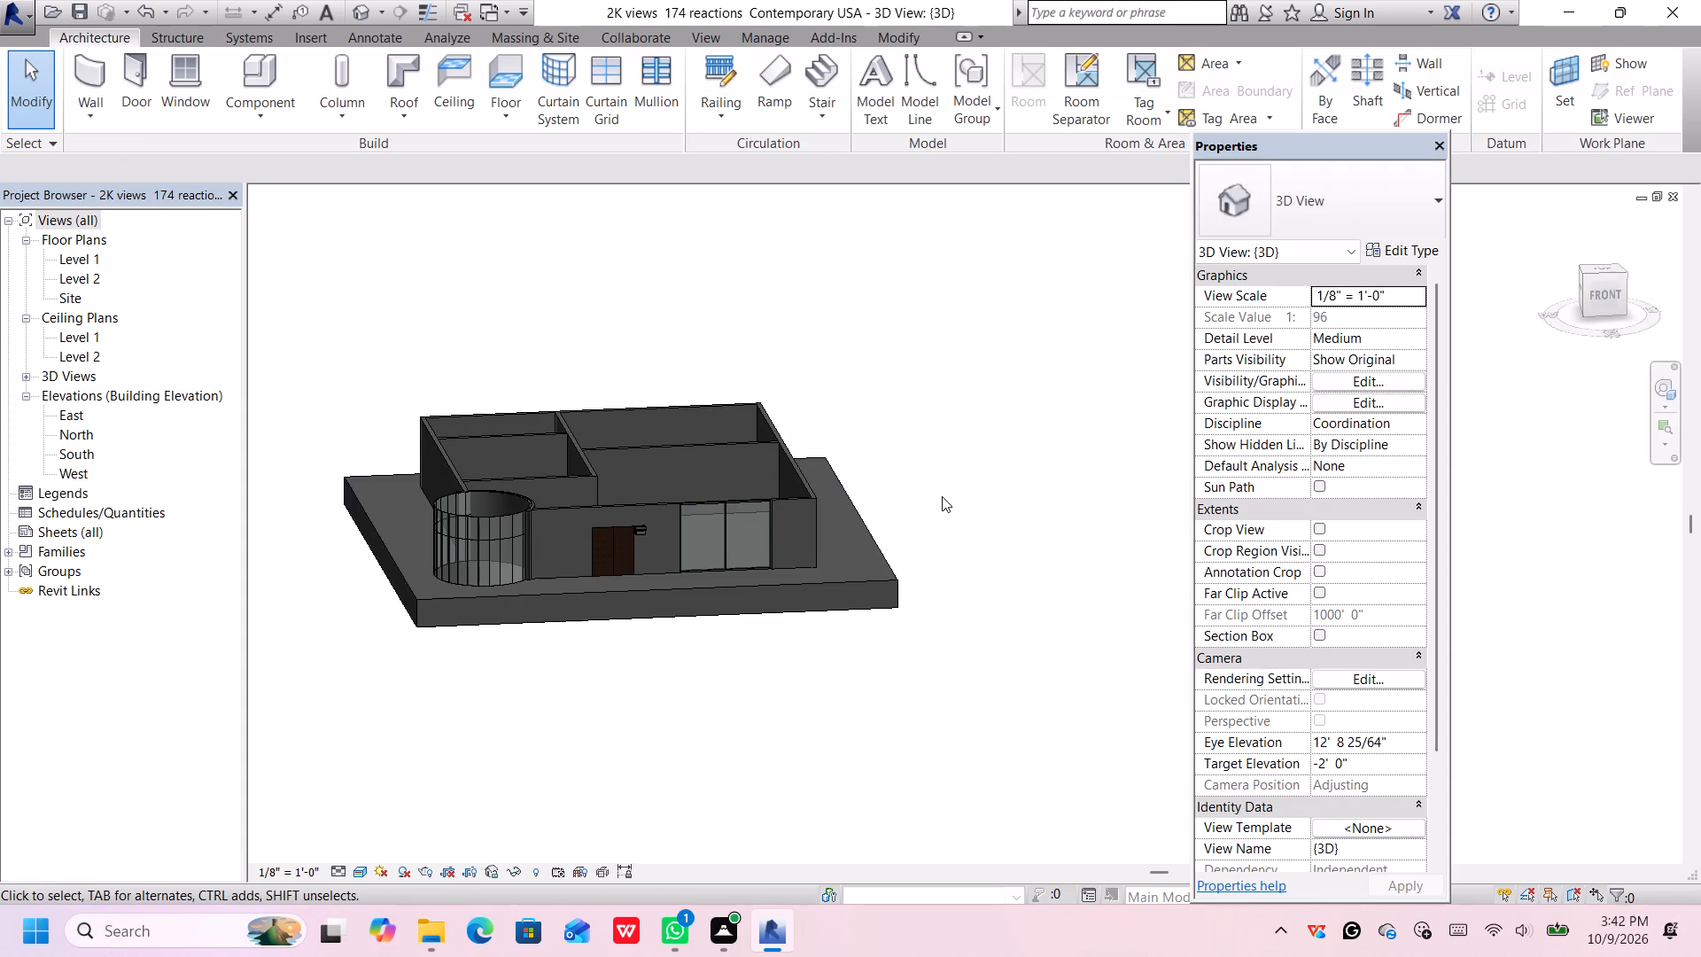
pyautogui.moveTo(942, 499); pyautogui.dragTo(990, 616, button='middle')
pyautogui.keyDown('shift'); pyautogui.middleClick(990, 616); pyautogui.keyUp('shift')
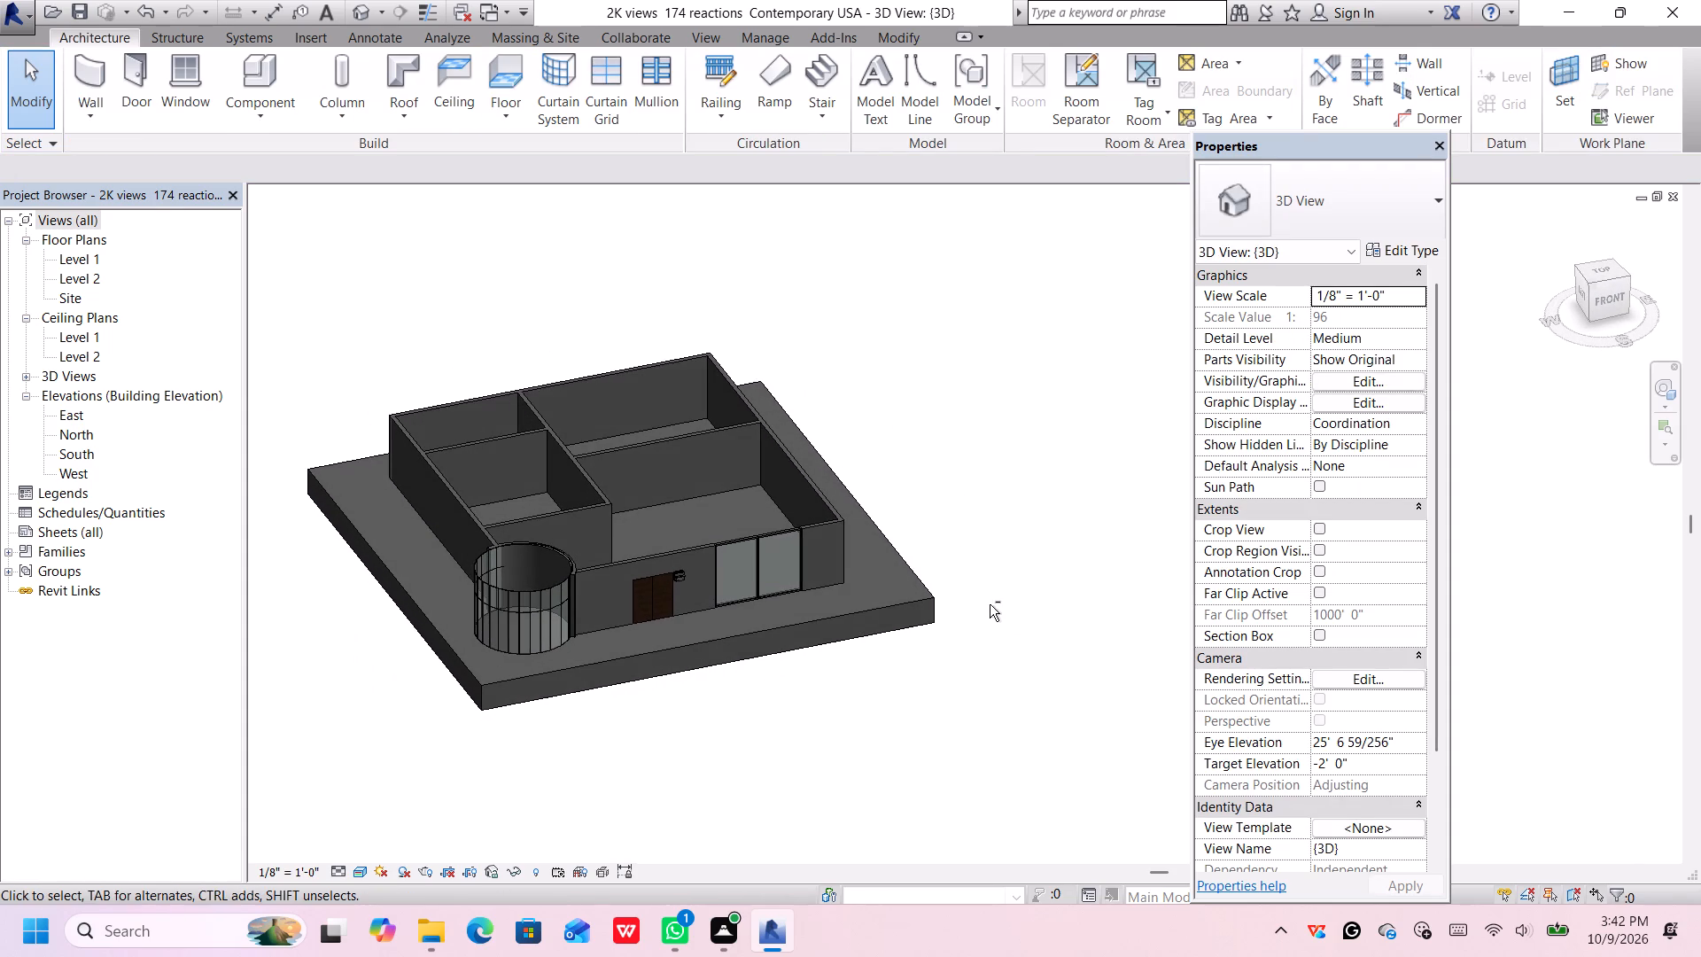
pyautogui.moveTo(967, 469); pyautogui.dragTo(969, 735, button='middle')
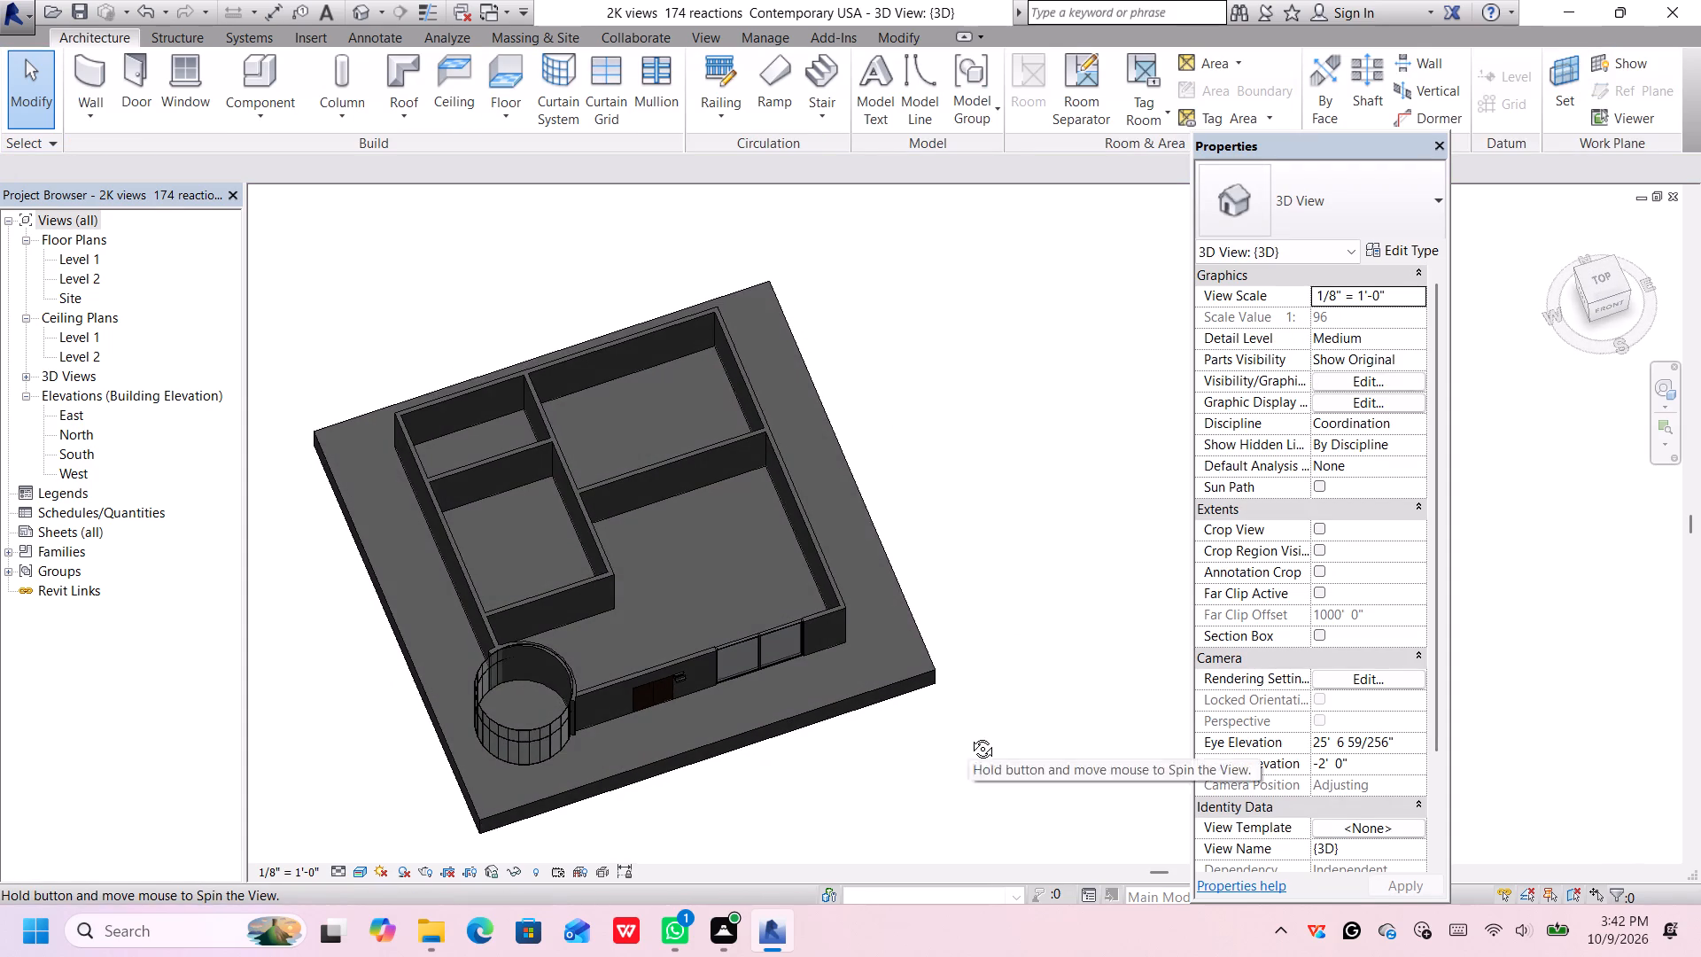
pyautogui.moveTo(969, 735); pyautogui.dragTo(969, 736, button='middle')
pyautogui.keyDown('shift'); pyautogui.middleClick(972, 740); pyautogui.keyUp('shift')
pyautogui.keyDown('shift'); pyautogui.moveTo(988, 541); pyautogui.dragTo(939, 758, button='middle'); pyautogui.keyUp('shift')
pyautogui.keyDown('shift'); pyautogui.moveTo(937, 758); pyautogui.dragTo(888, 765, button='middle'); pyautogui.keyUp('shift')
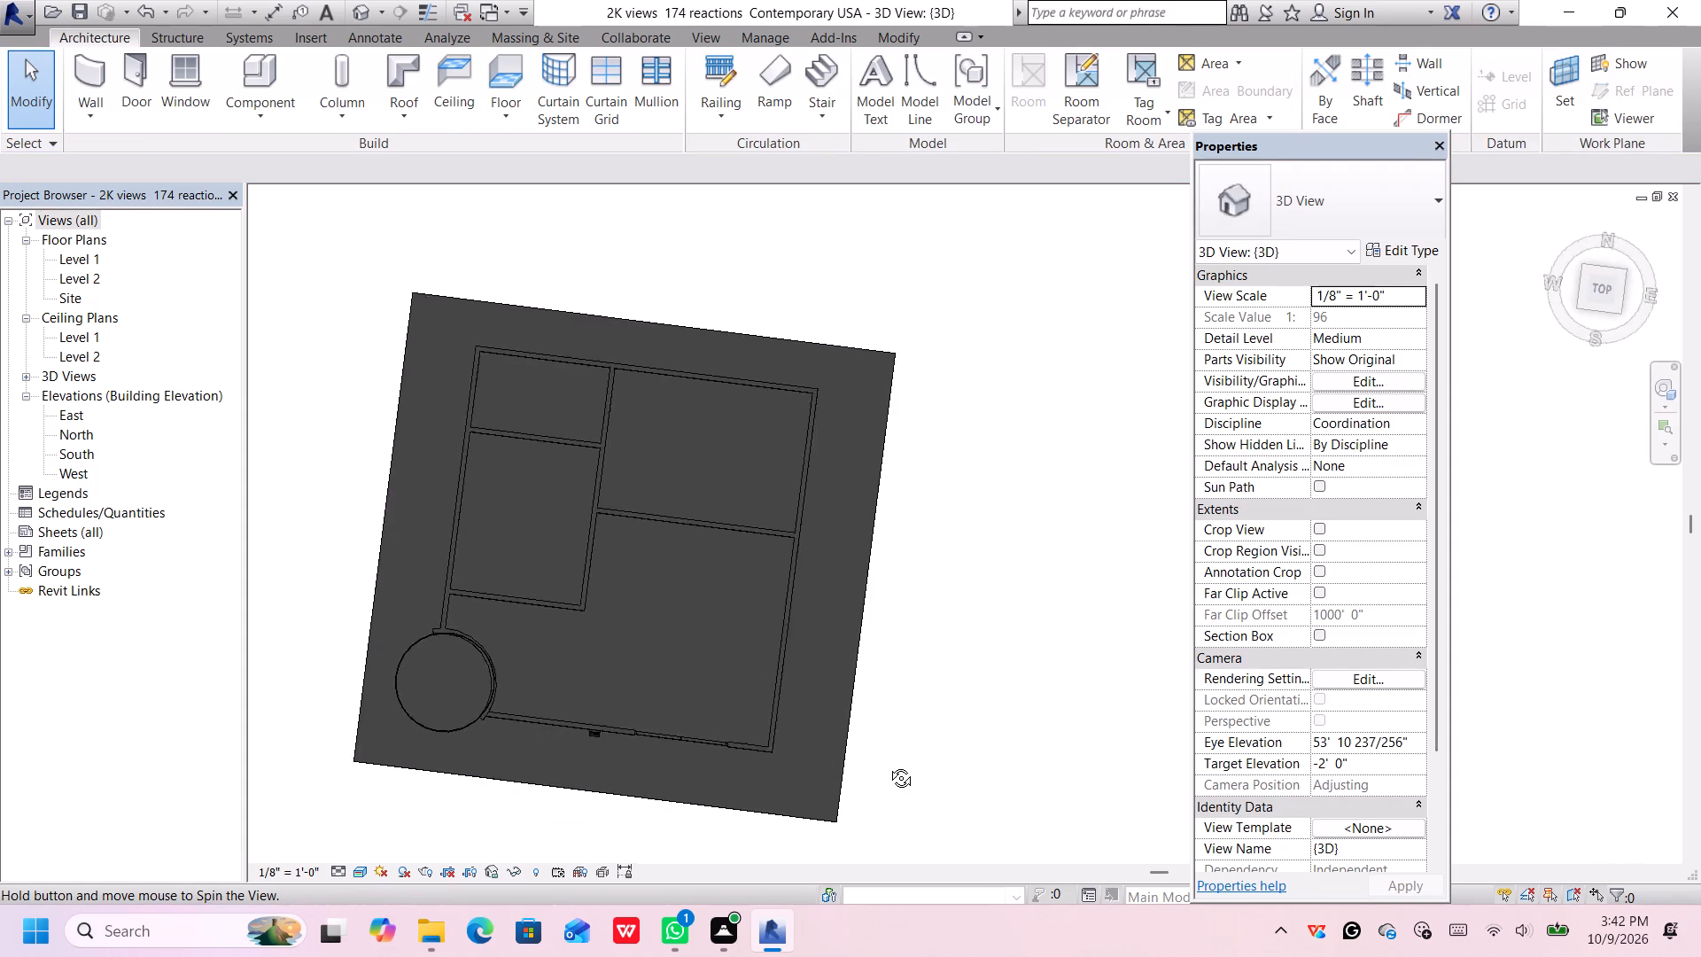
pyautogui.keyDown('shift'); pyautogui.moveTo(888, 765); pyautogui.dragTo(903, 777, button='middle'); pyautogui.keyUp('shift')
pyautogui.scroll(1, 901, 775)
pyautogui.scroll(3, 925, 669)
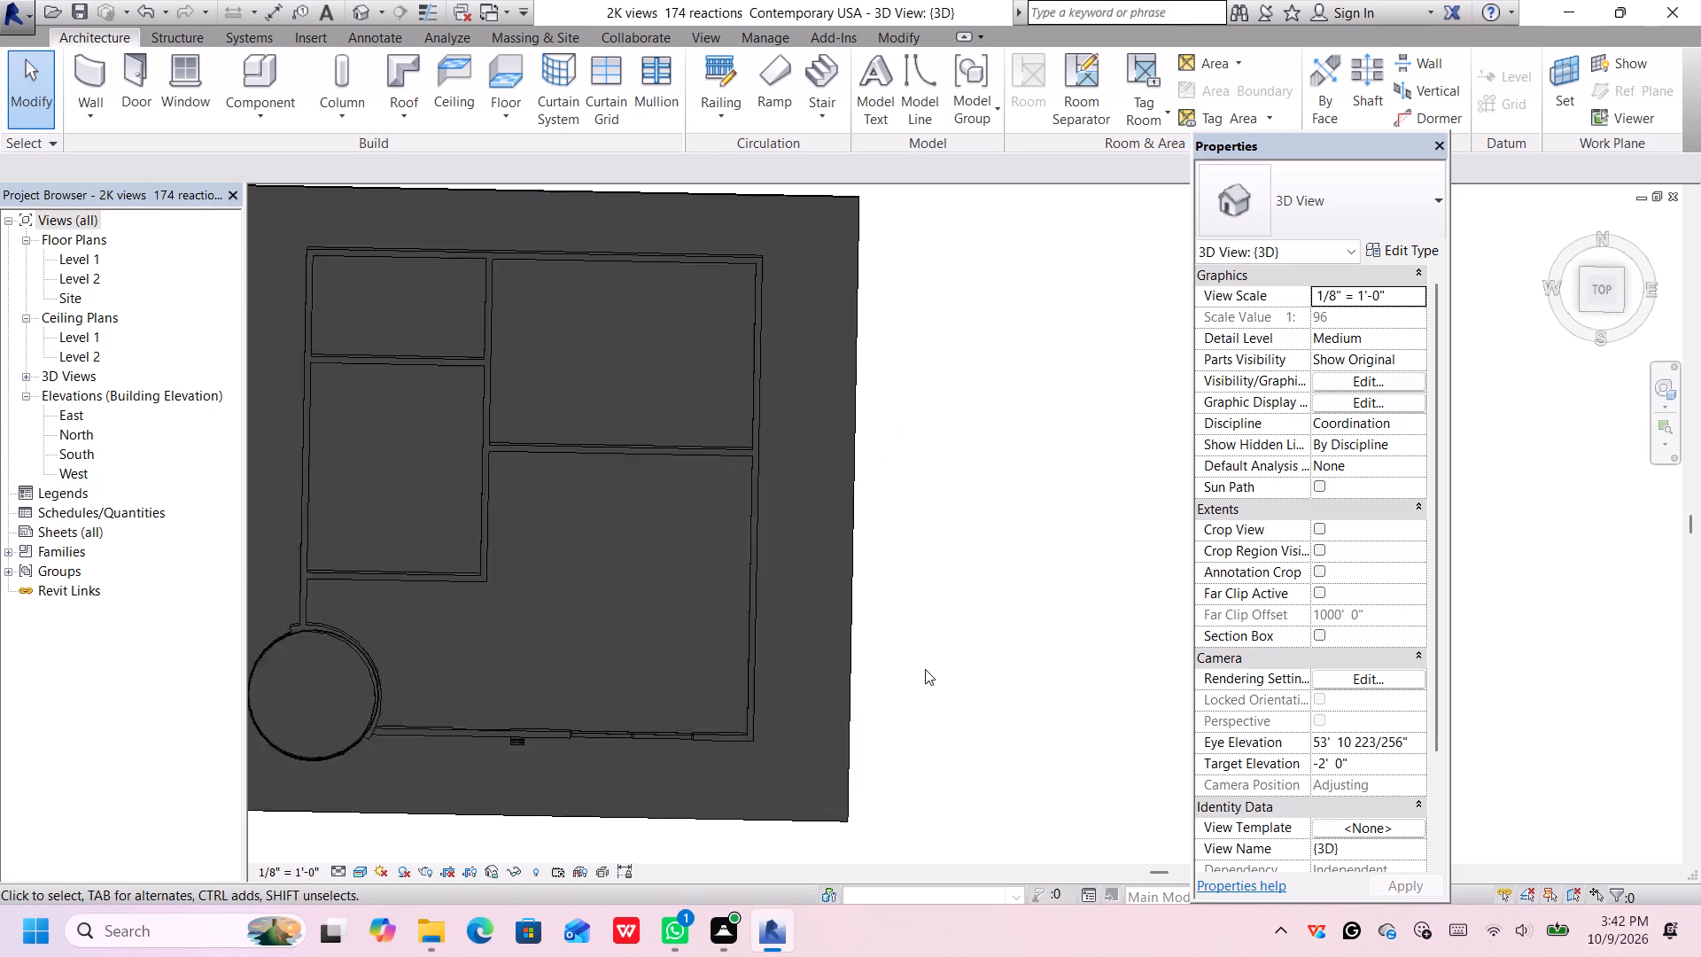
pyautogui.scroll(2, 925, 669)
pyautogui.scroll(-6, 926, 671)
pyautogui.moveTo(929, 674); pyautogui.dragTo(939, 681, button='middle')
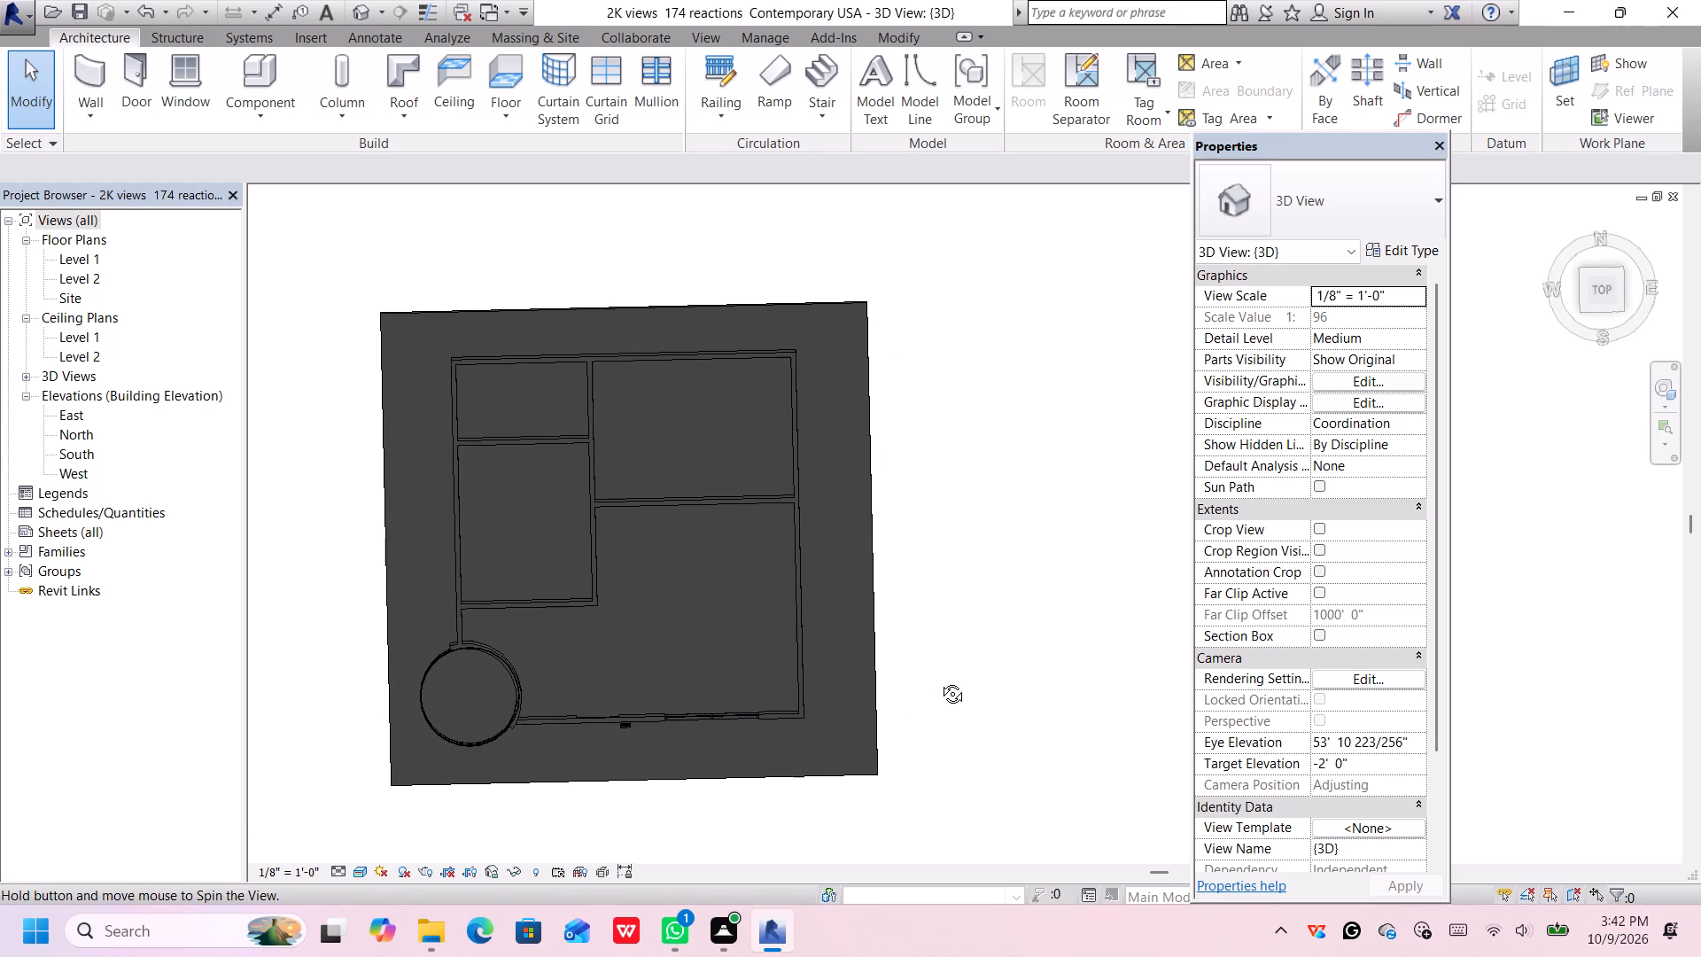
pyautogui.moveTo(939, 681); pyautogui.dragTo(939, 680, button='middle')
pyautogui.click(1604, 295)
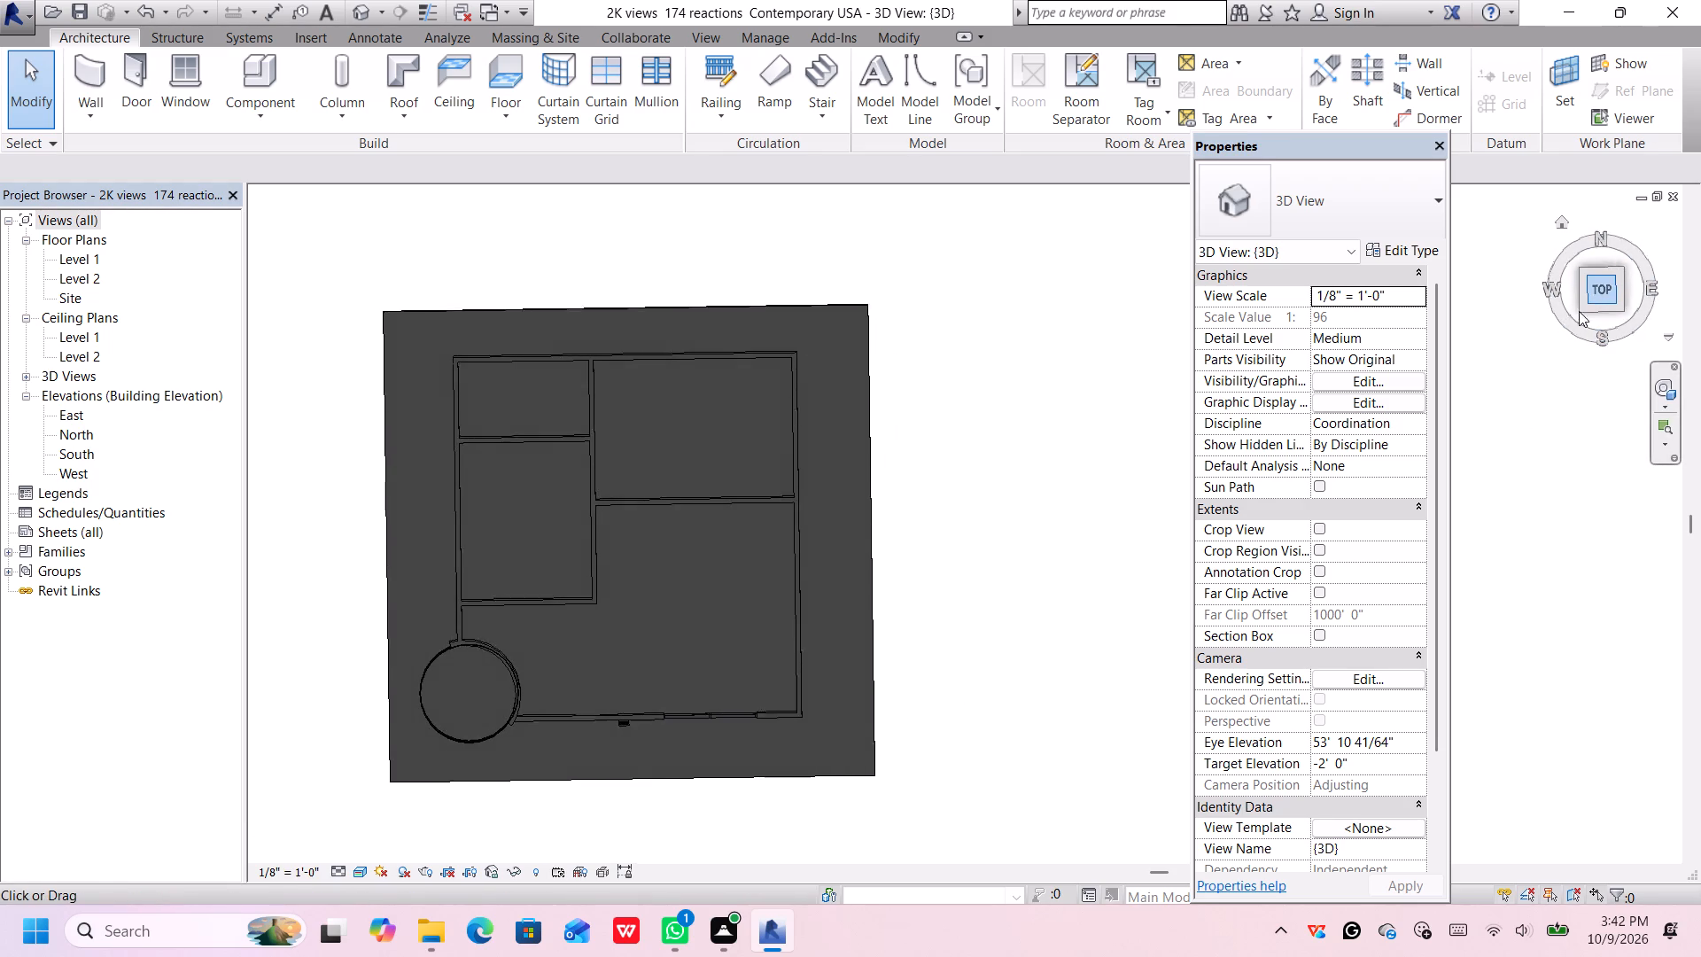
pyautogui.moveTo(905, 585); pyautogui.dragTo(557, 569, button='middle')
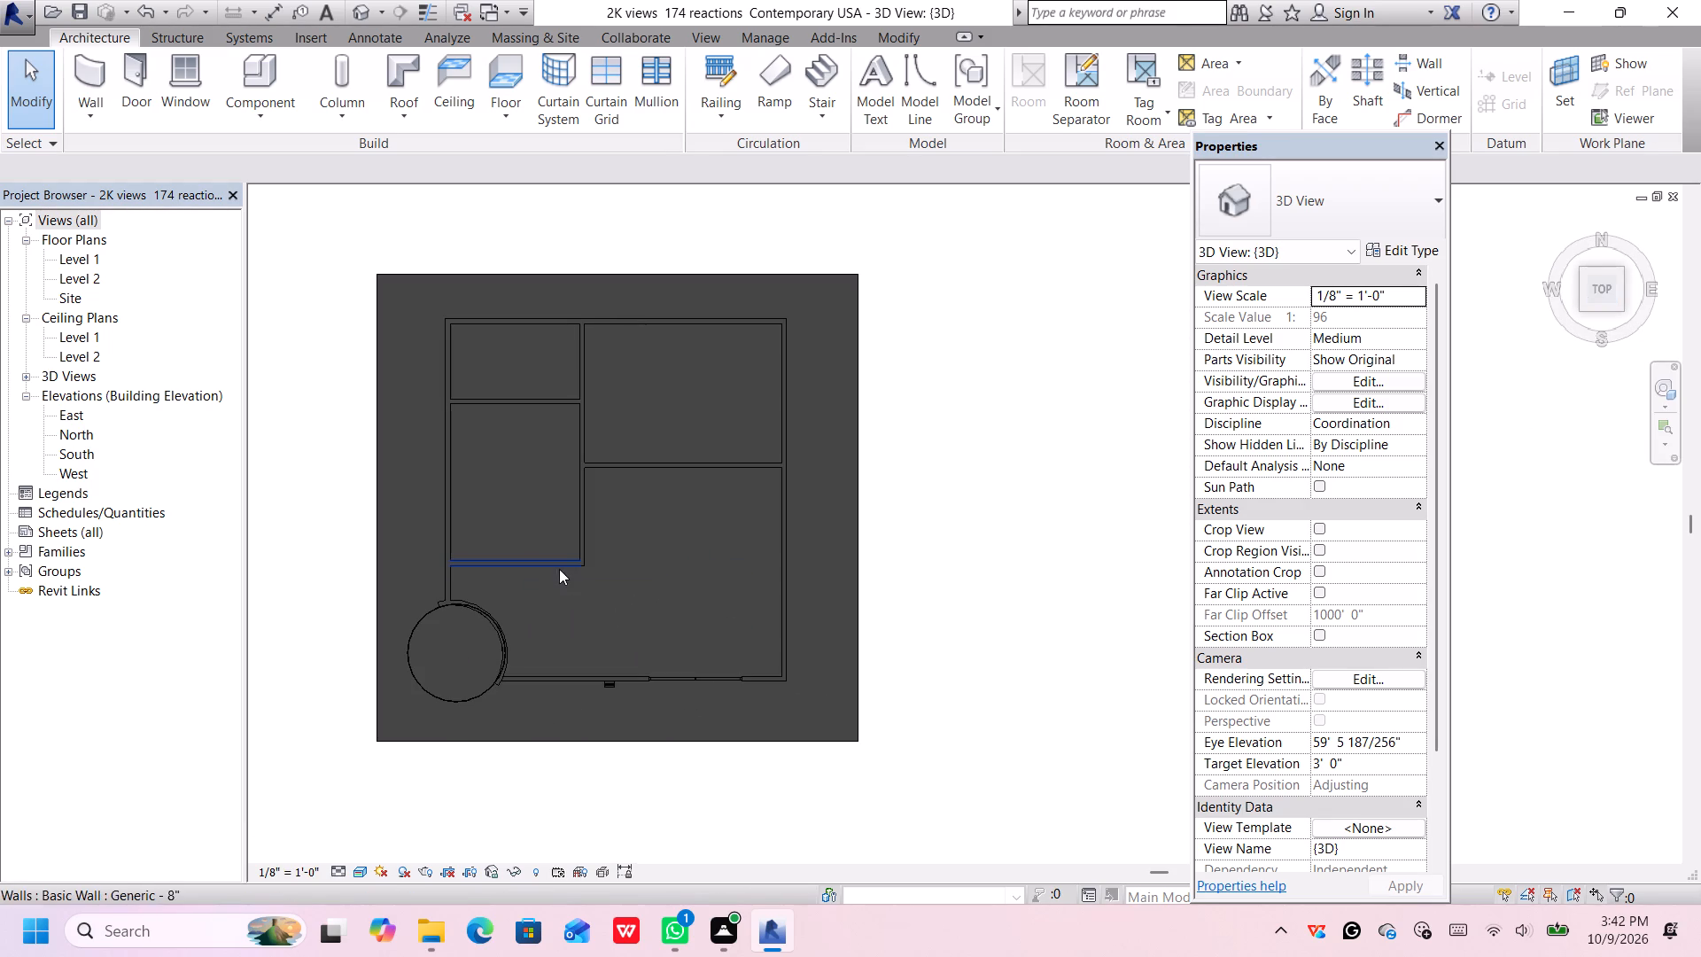
# Start placing a component and examine the Empty, Glazed and Solid Panel families in the Curtain Wall Panels library folder.
pyautogui.click(297, 64)
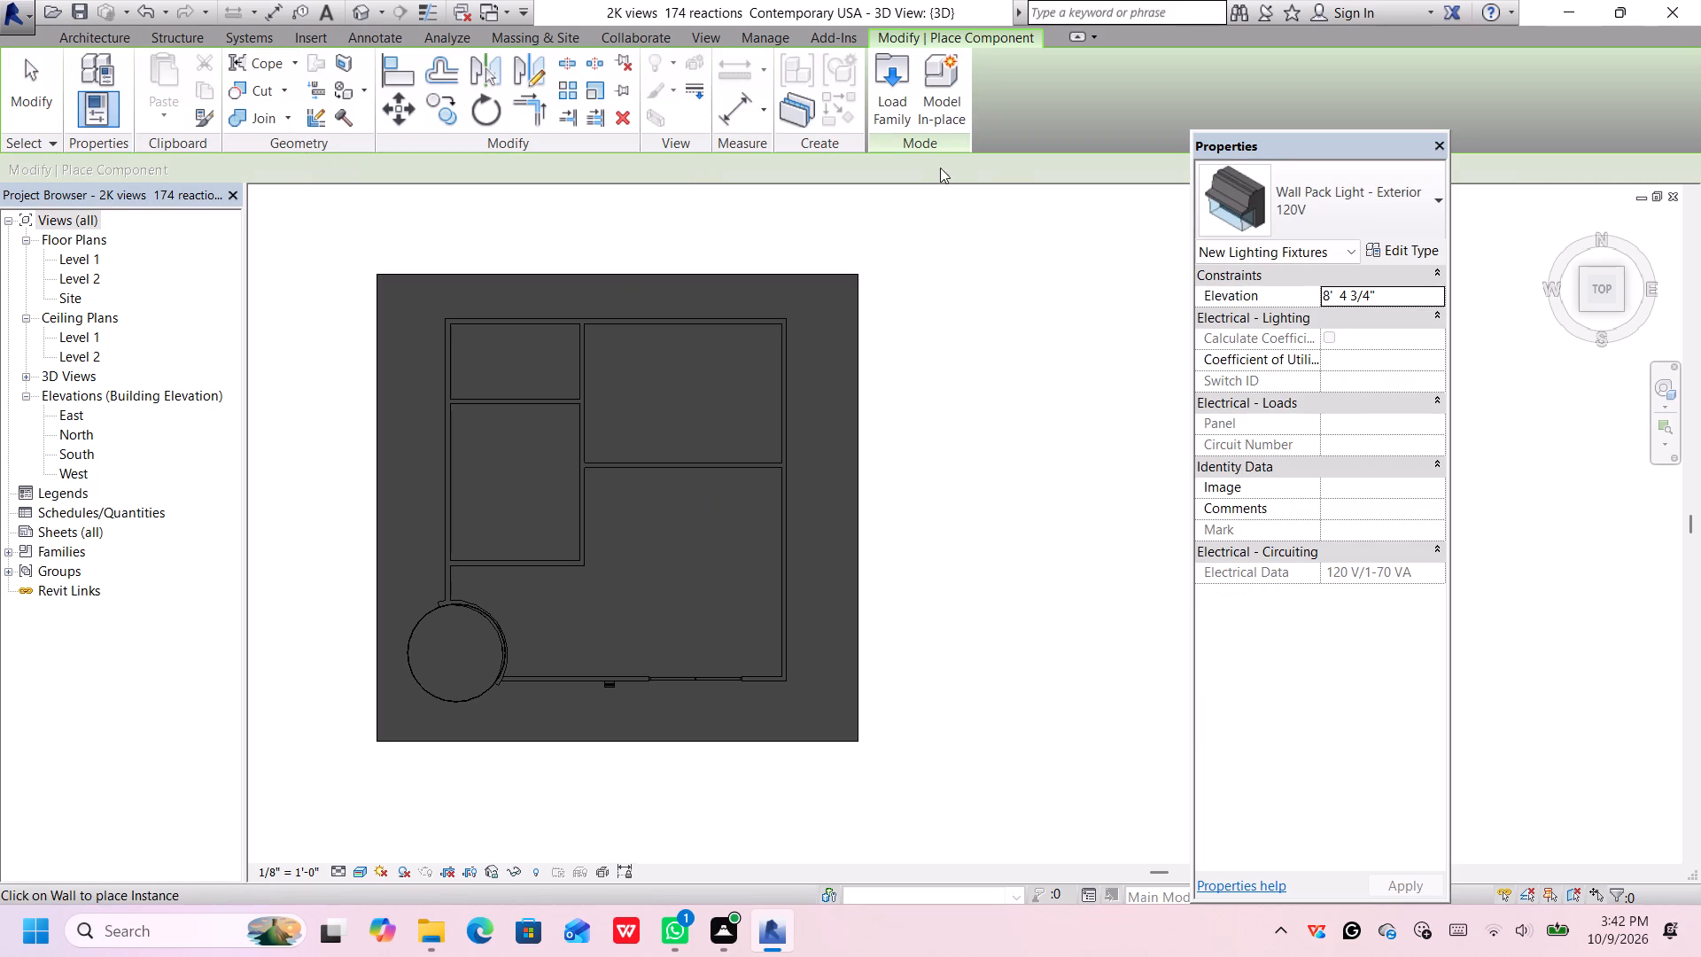
pyautogui.click(899, 80)
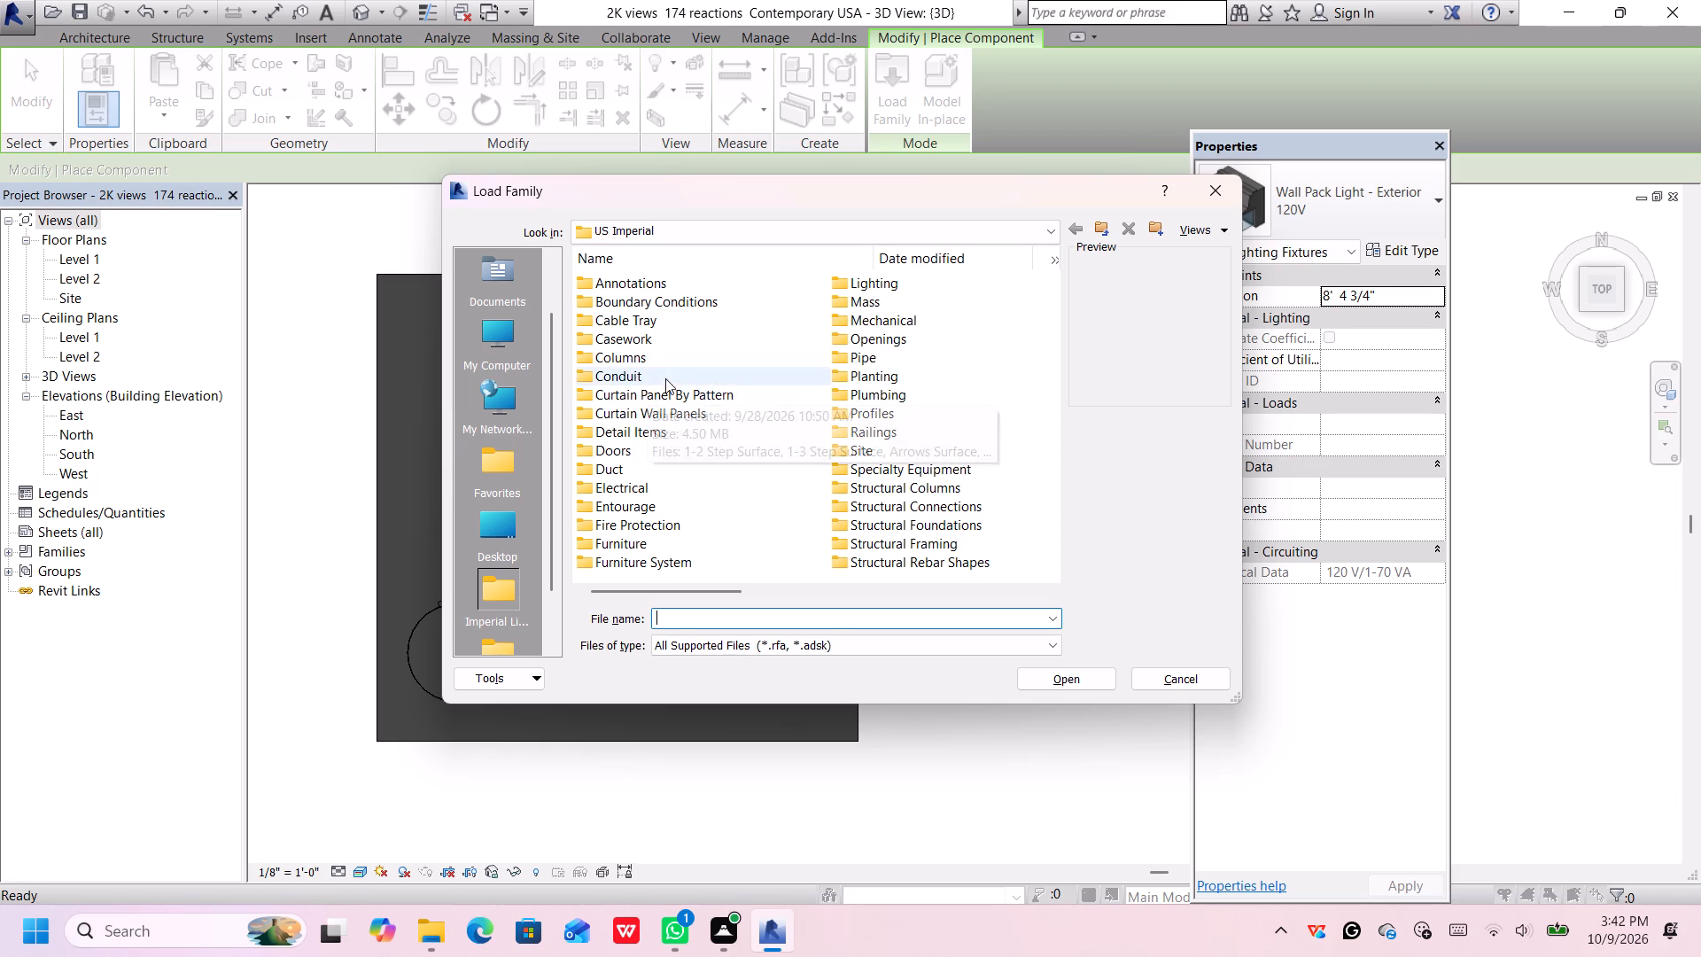
pyautogui.click(677, 388)
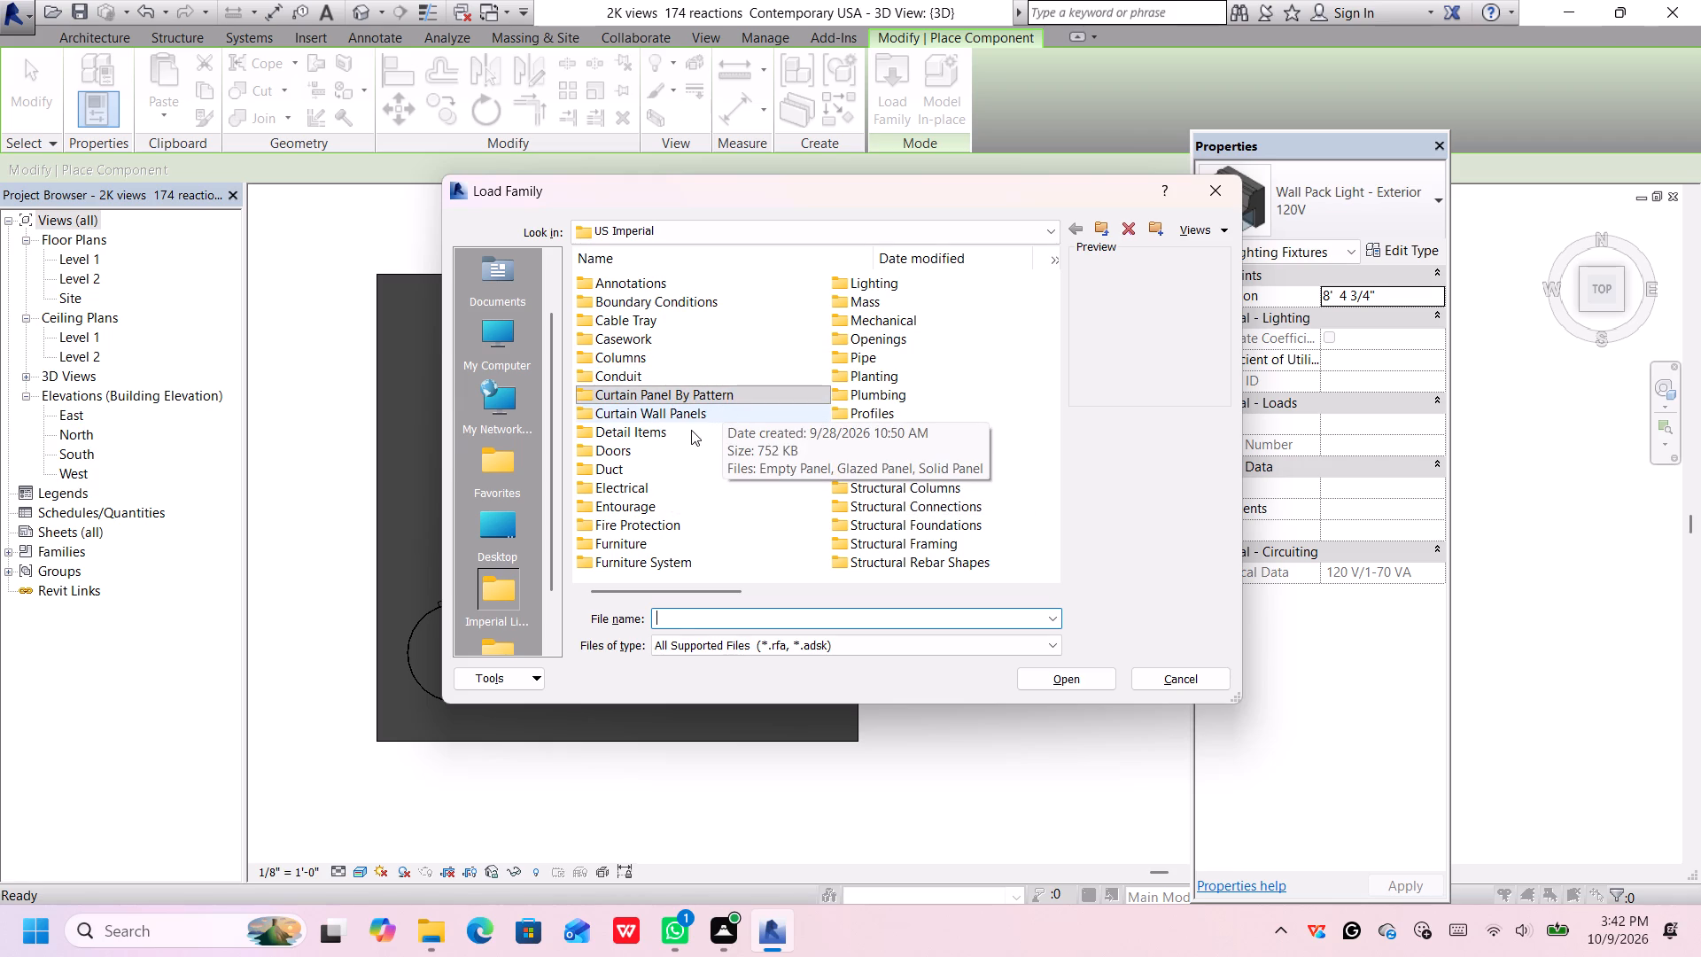
pyautogui.click(740, 422)
pyautogui.moveTo(764, 441); pyautogui.dragTo(766, 453)
pyautogui.click(760, 412)
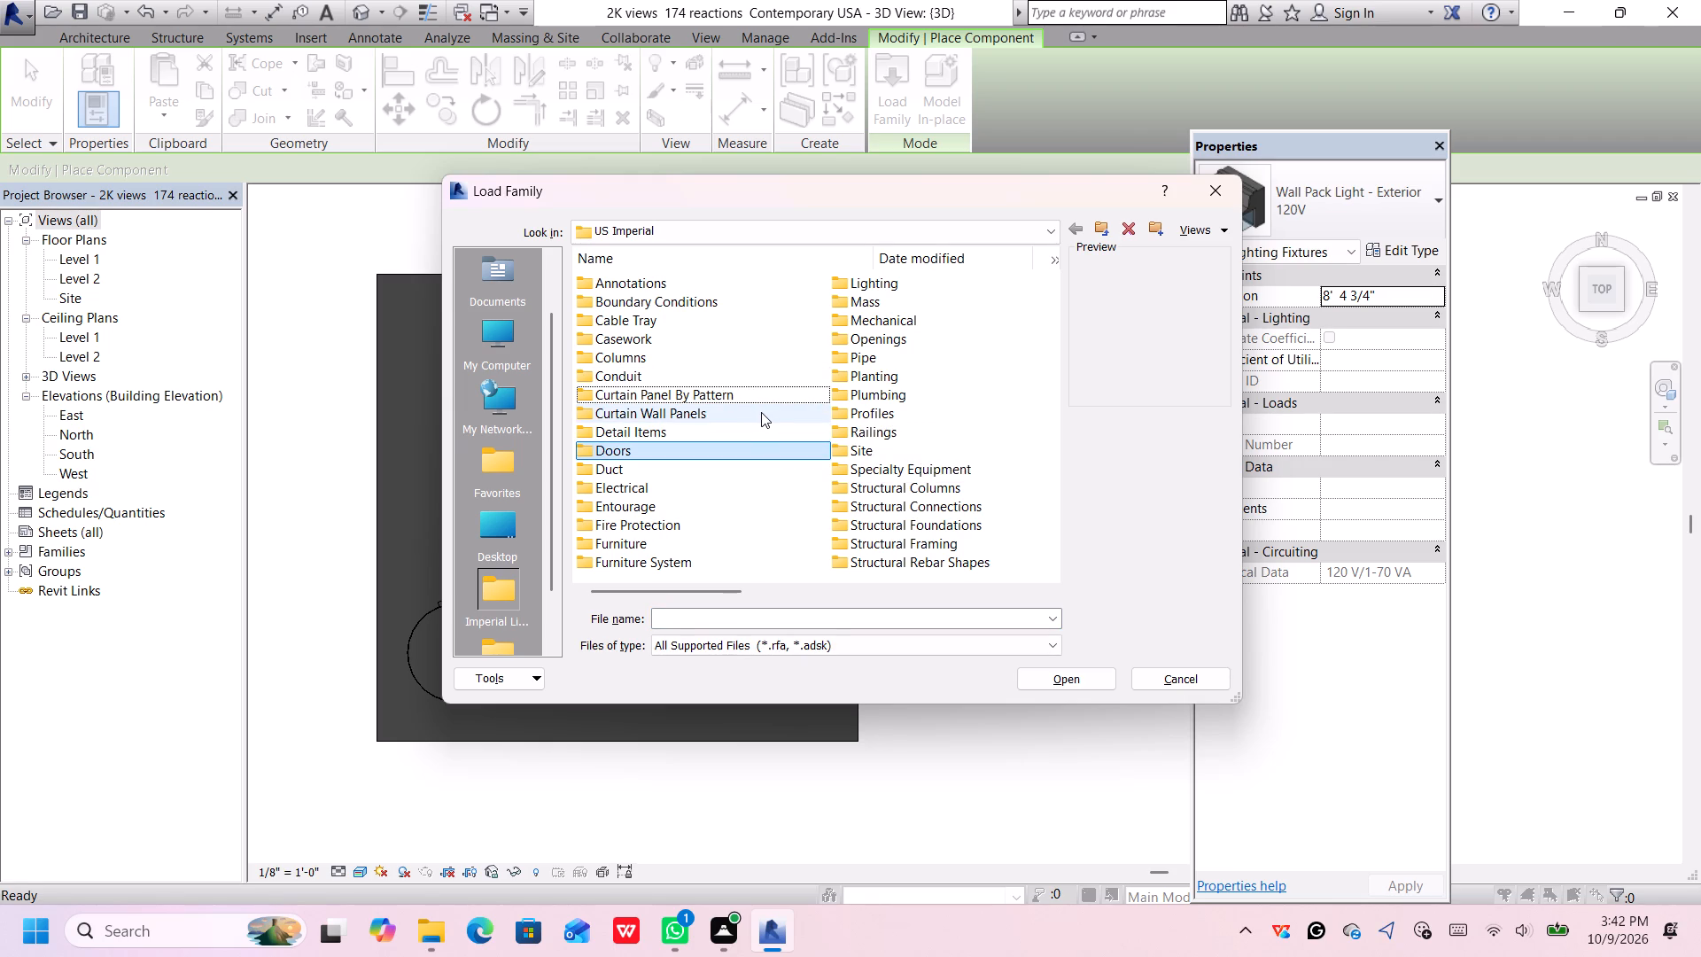
pyautogui.click(761, 414)
pyautogui.click(761, 416)
pyautogui.click(761, 409)
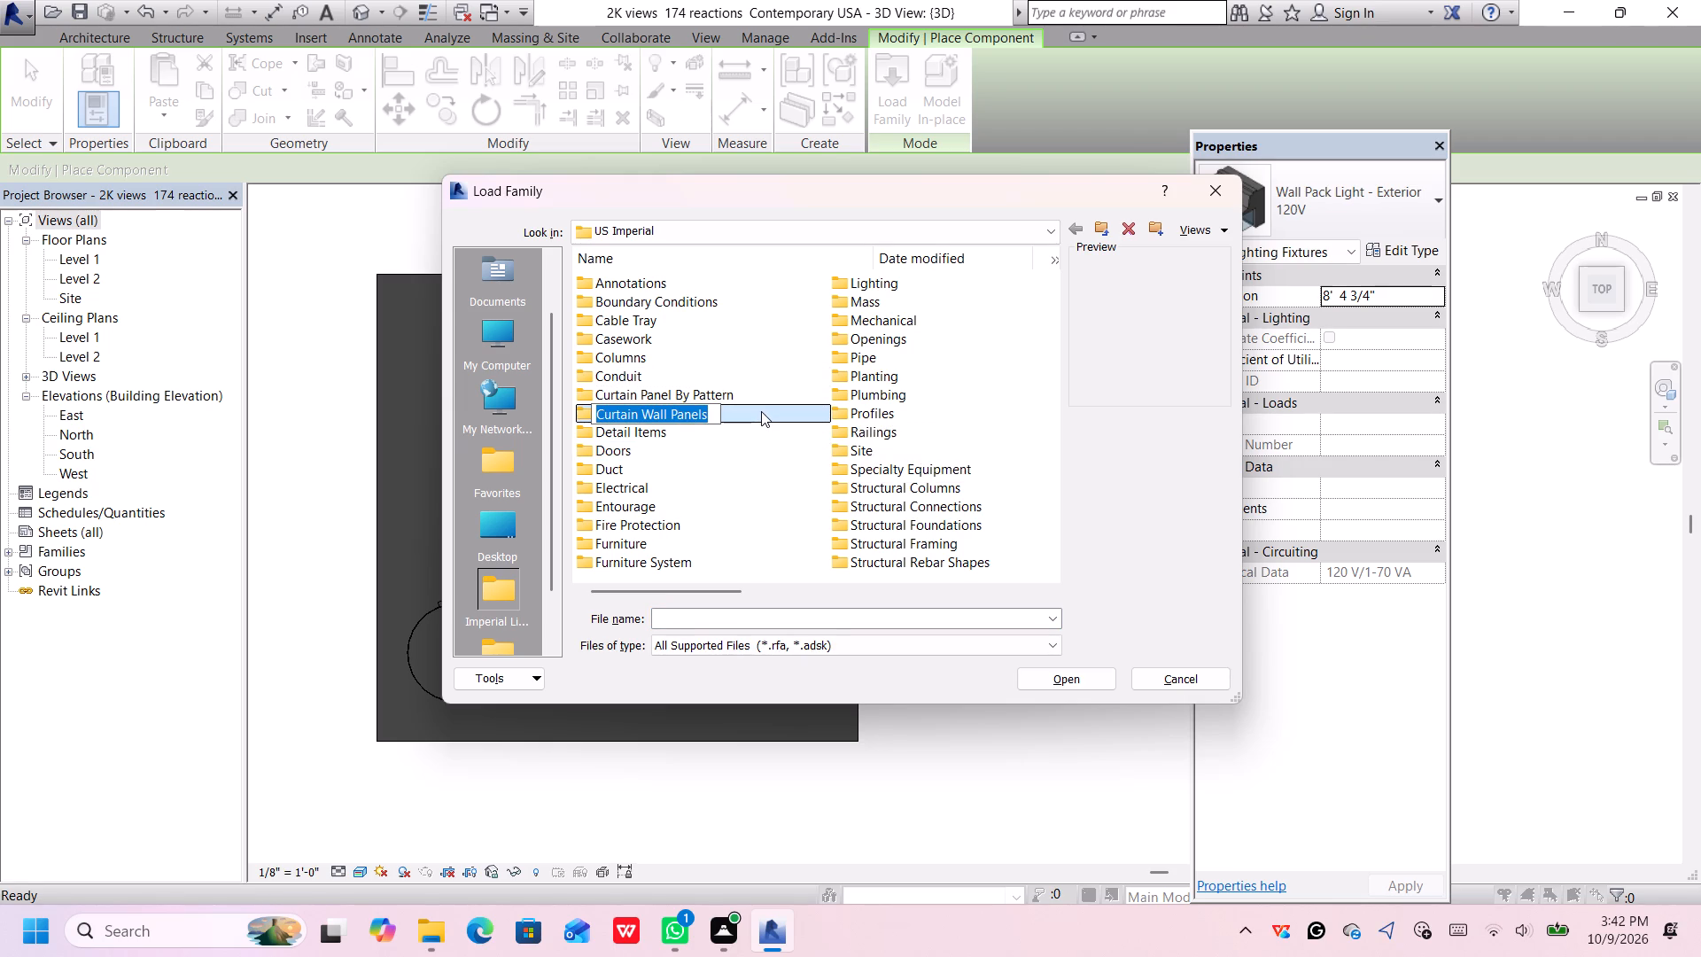
pyautogui.doubleClick(761, 411)
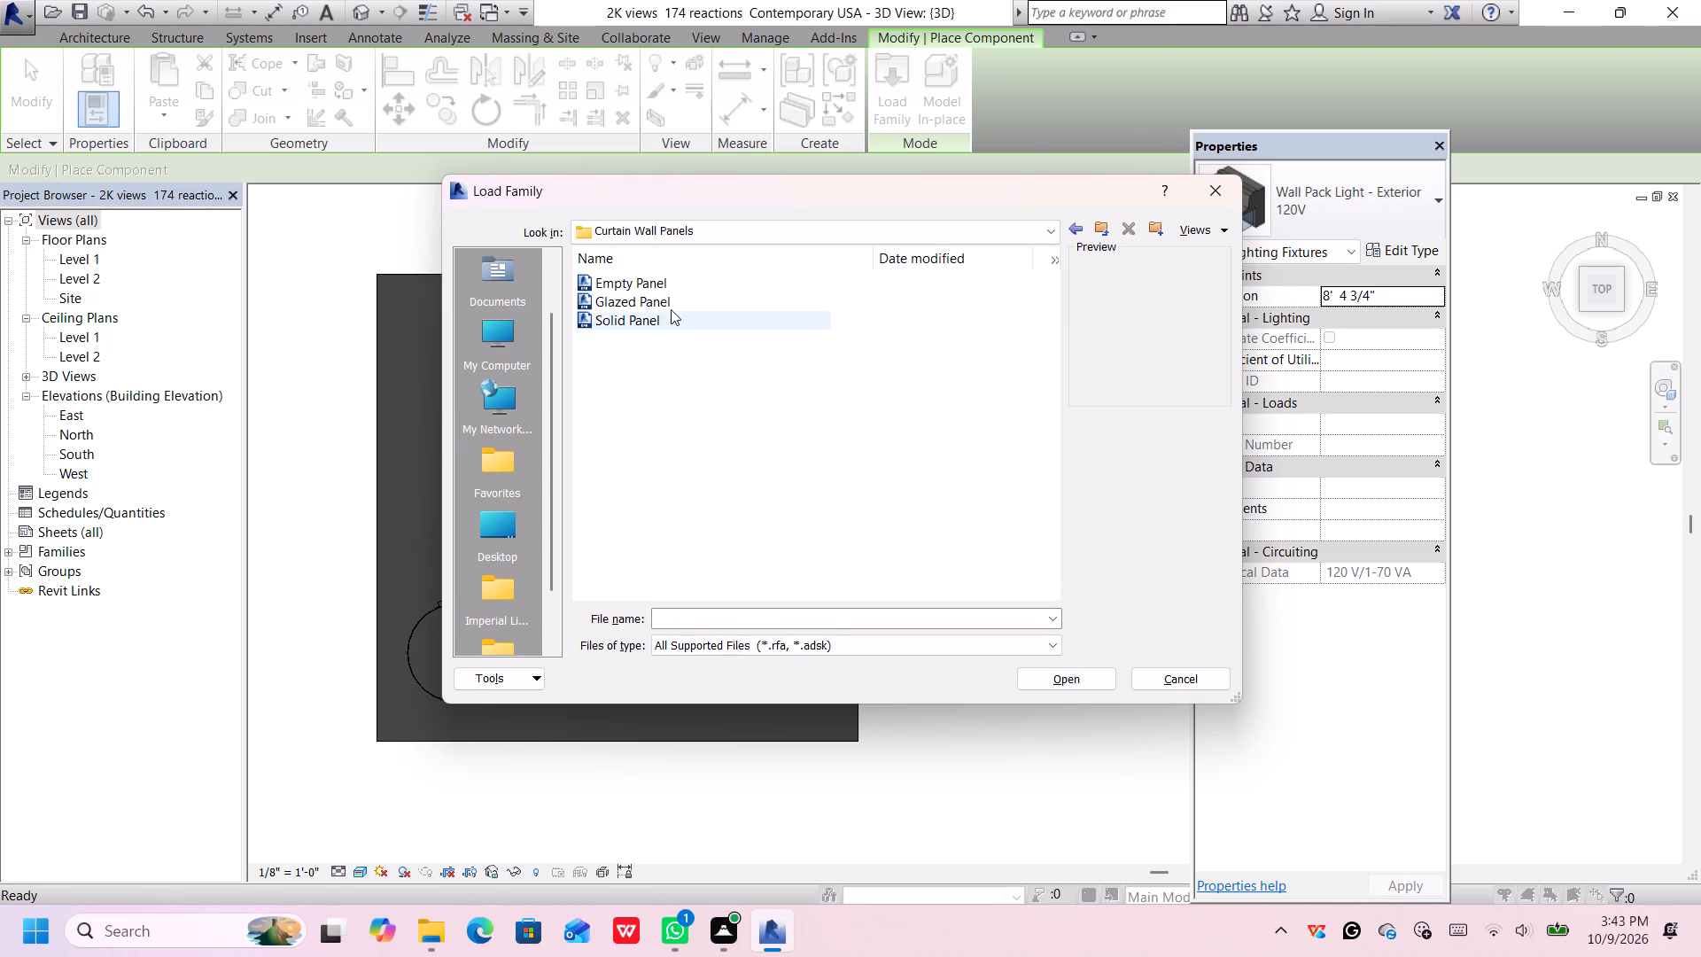
pyautogui.click(655, 285)
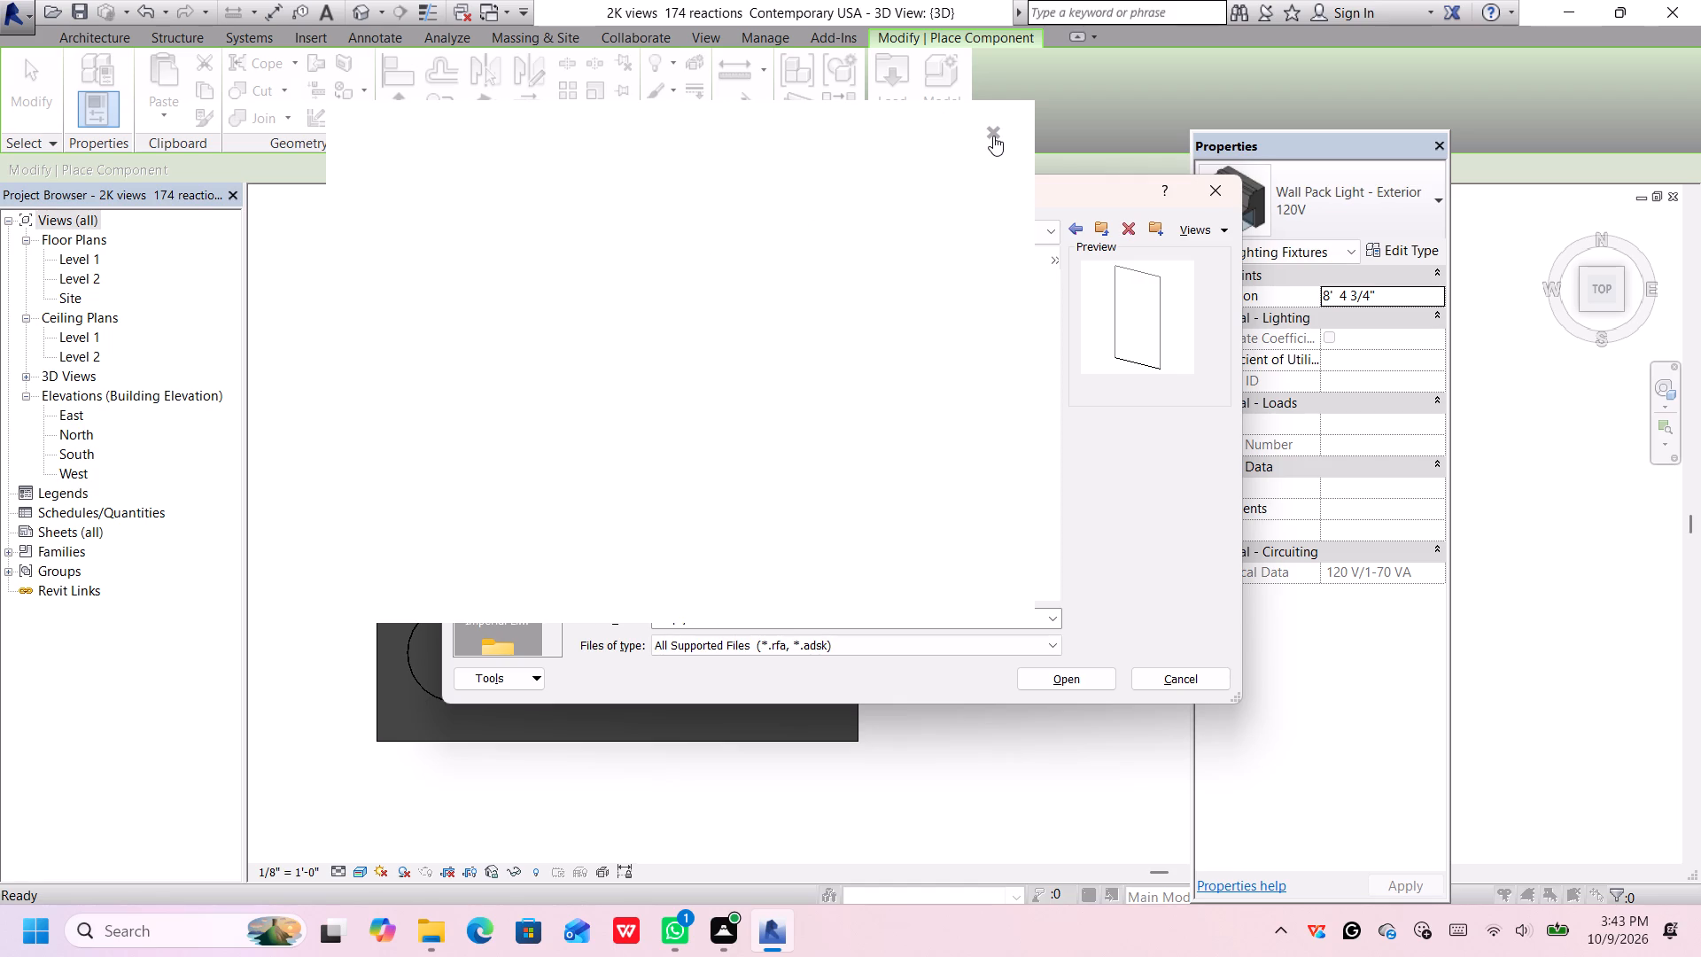
pyautogui.click(993, 136)
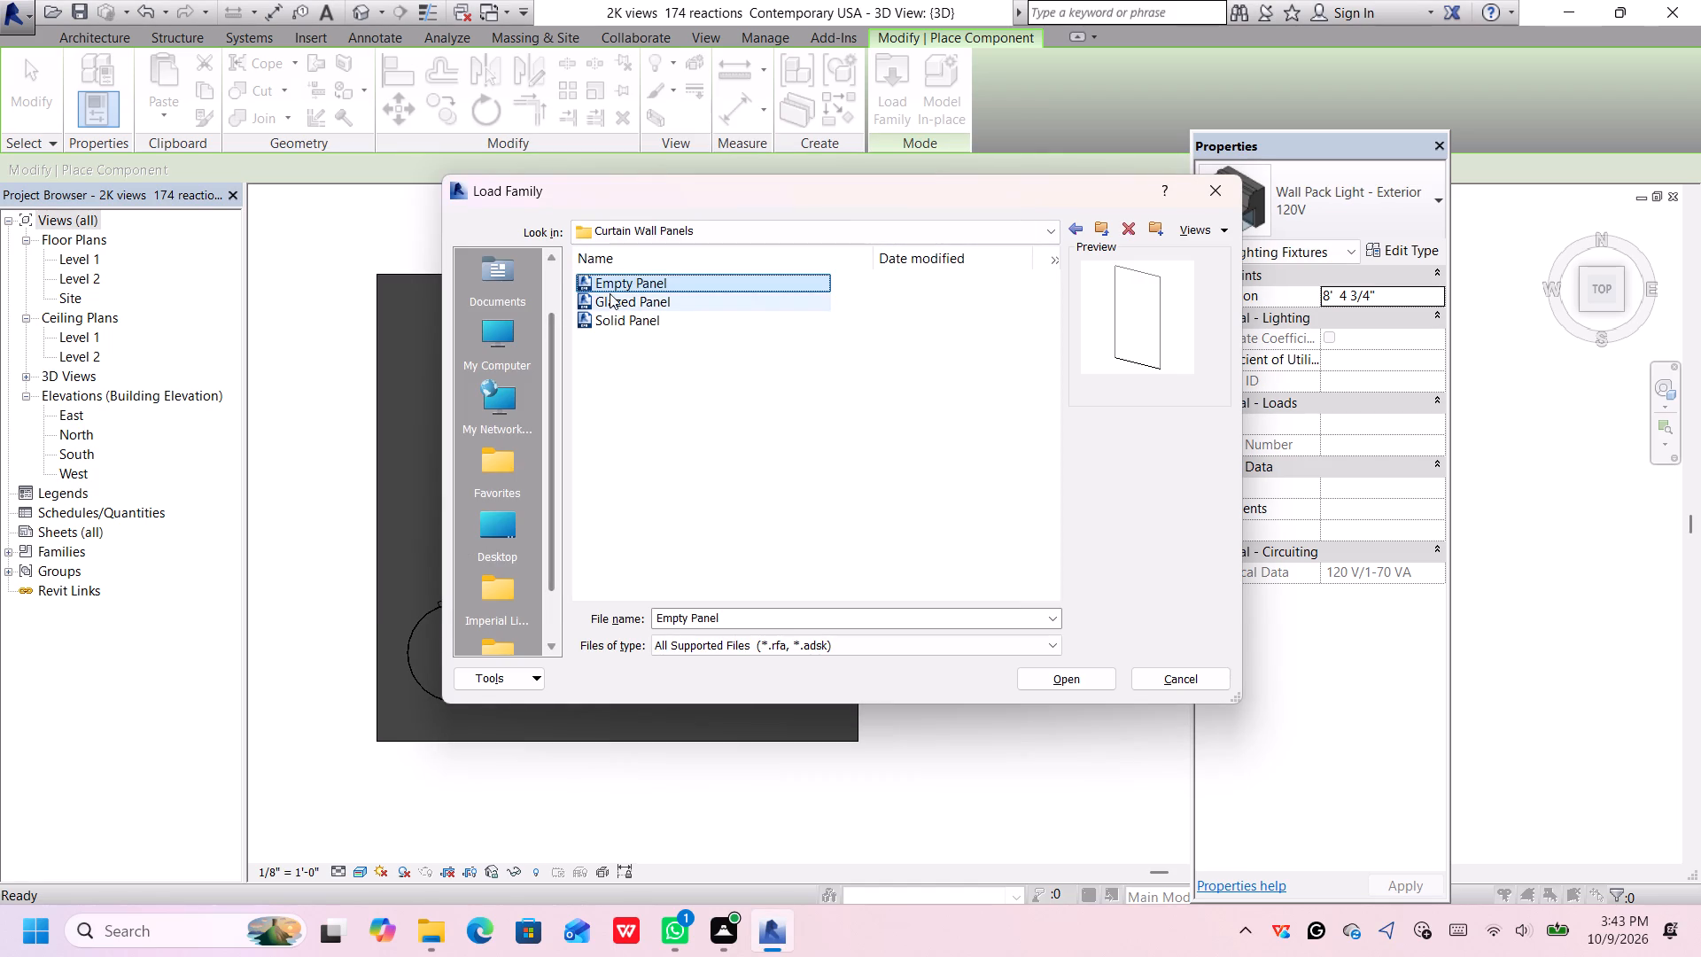
pyautogui.click(610, 293)
pyautogui.click(617, 317)
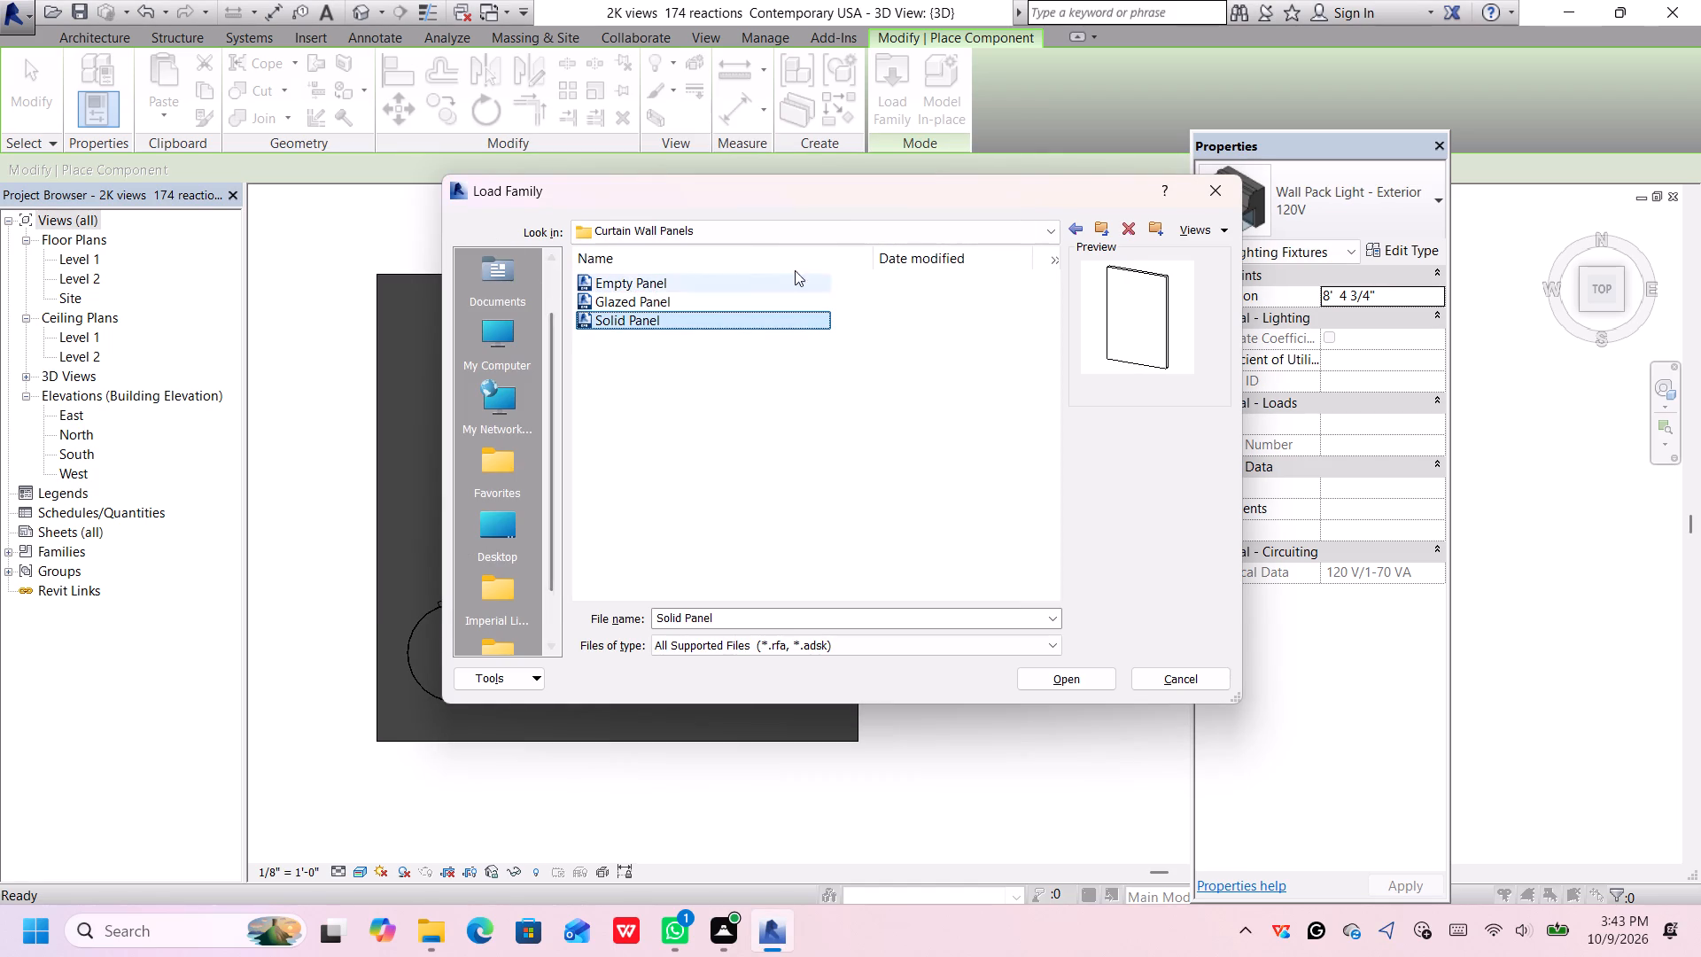
pyautogui.click(1073, 230)
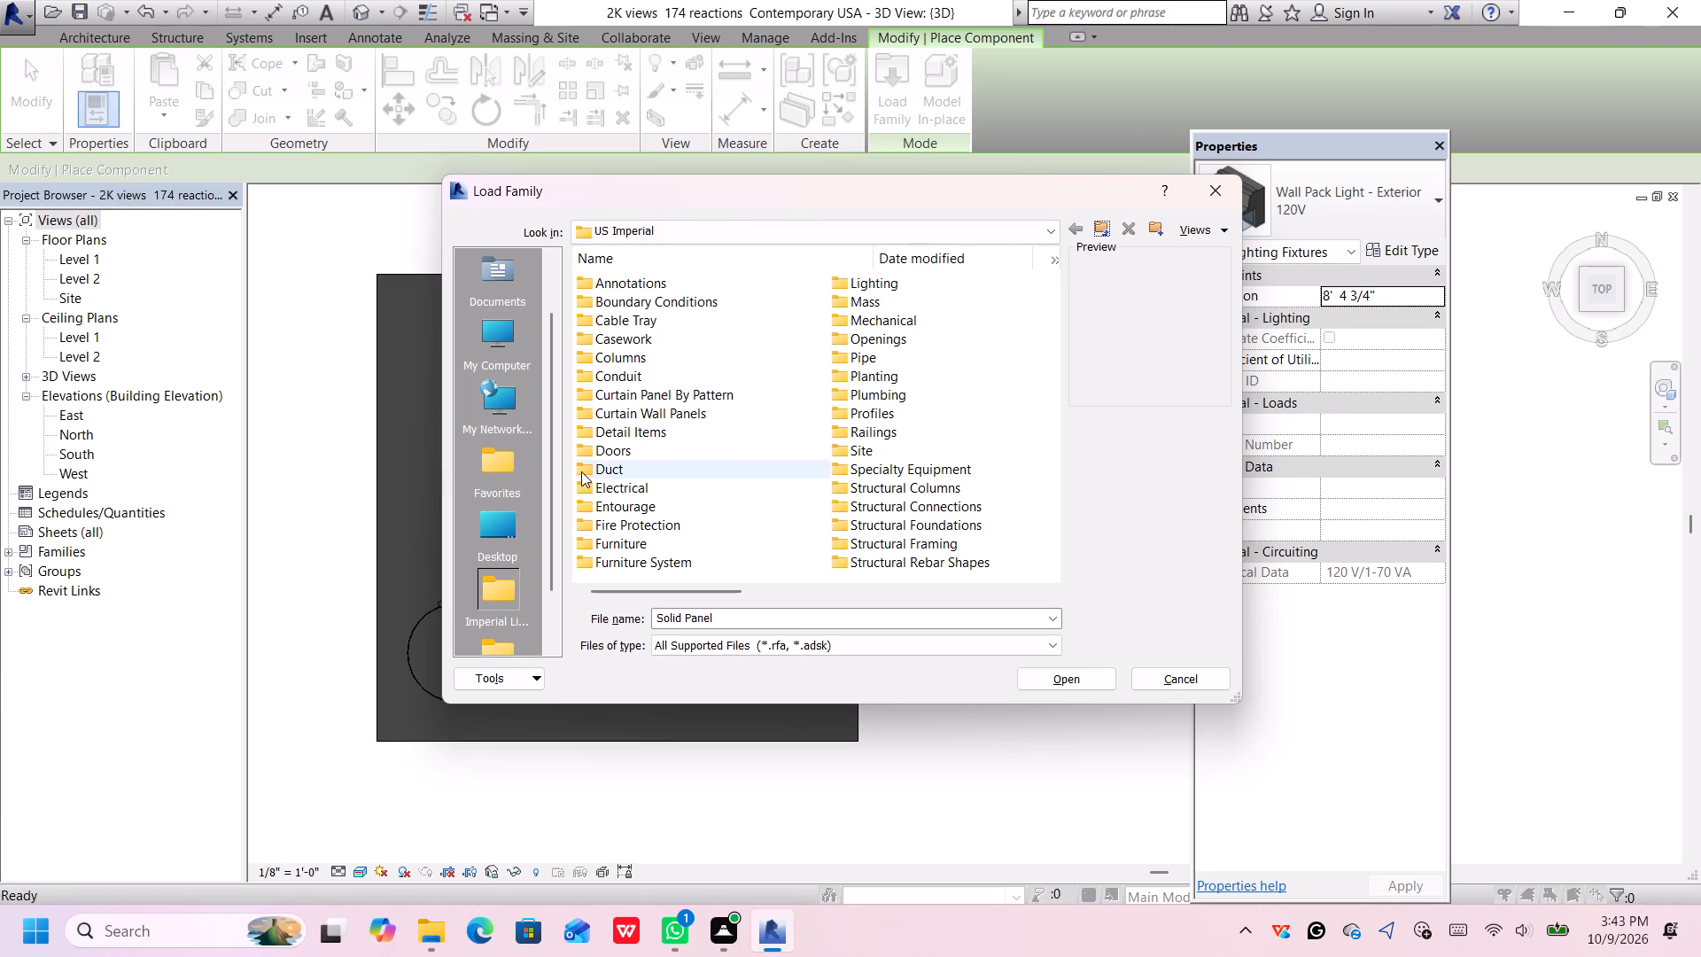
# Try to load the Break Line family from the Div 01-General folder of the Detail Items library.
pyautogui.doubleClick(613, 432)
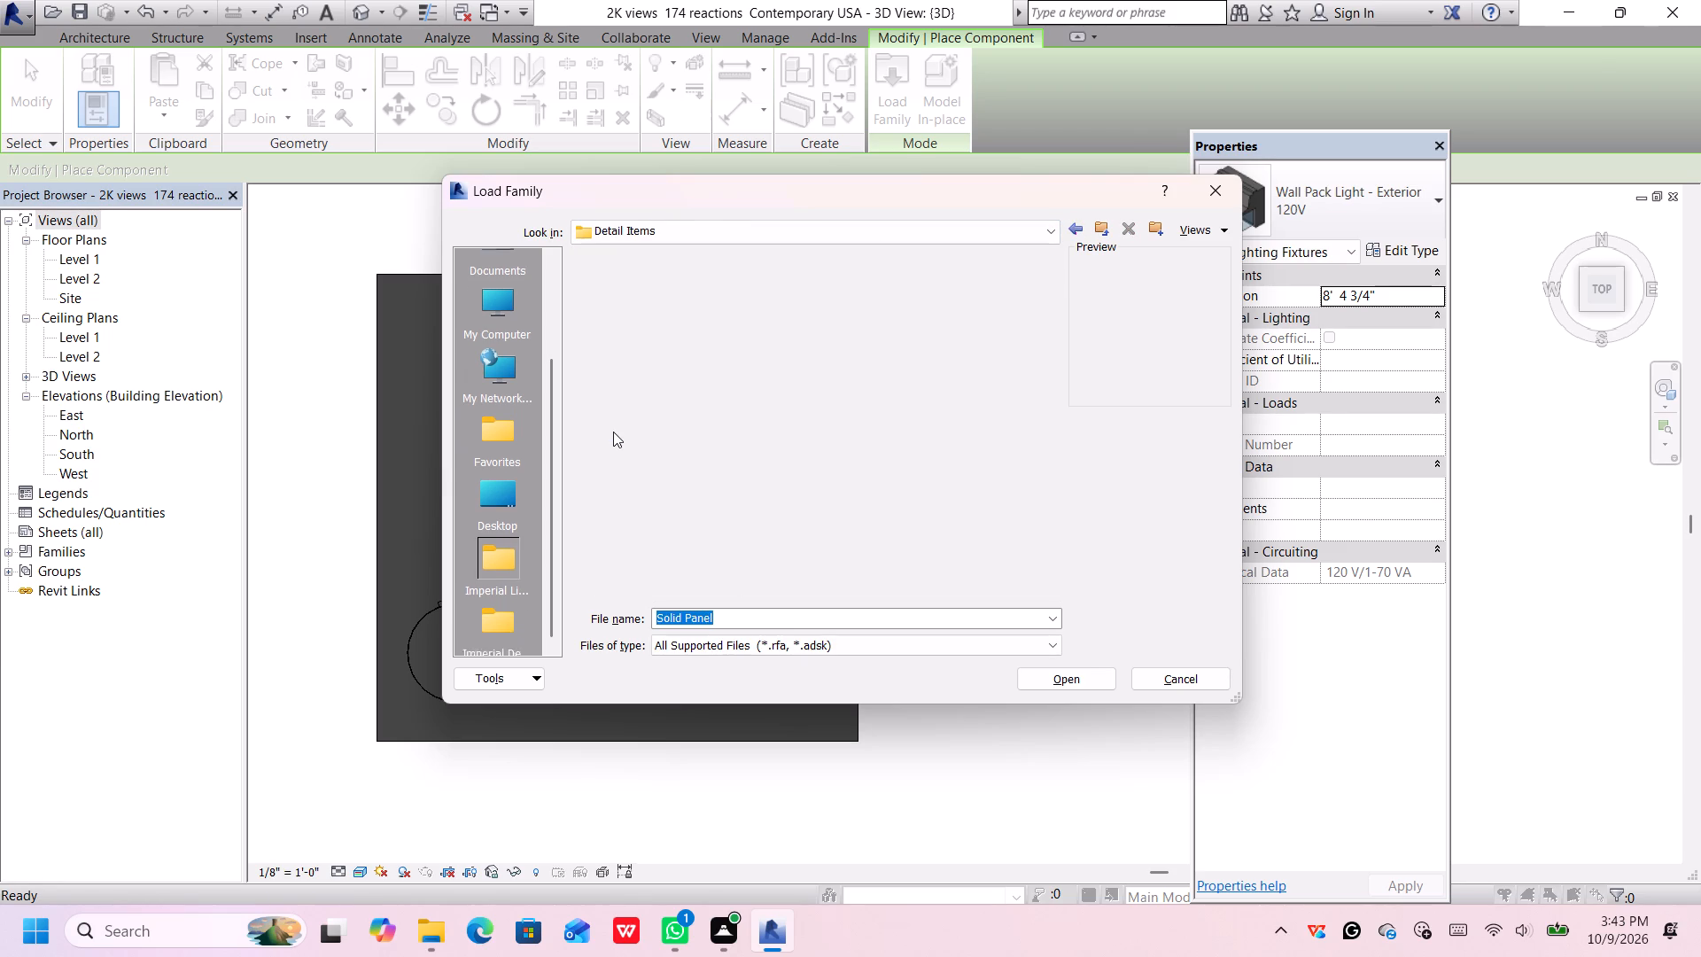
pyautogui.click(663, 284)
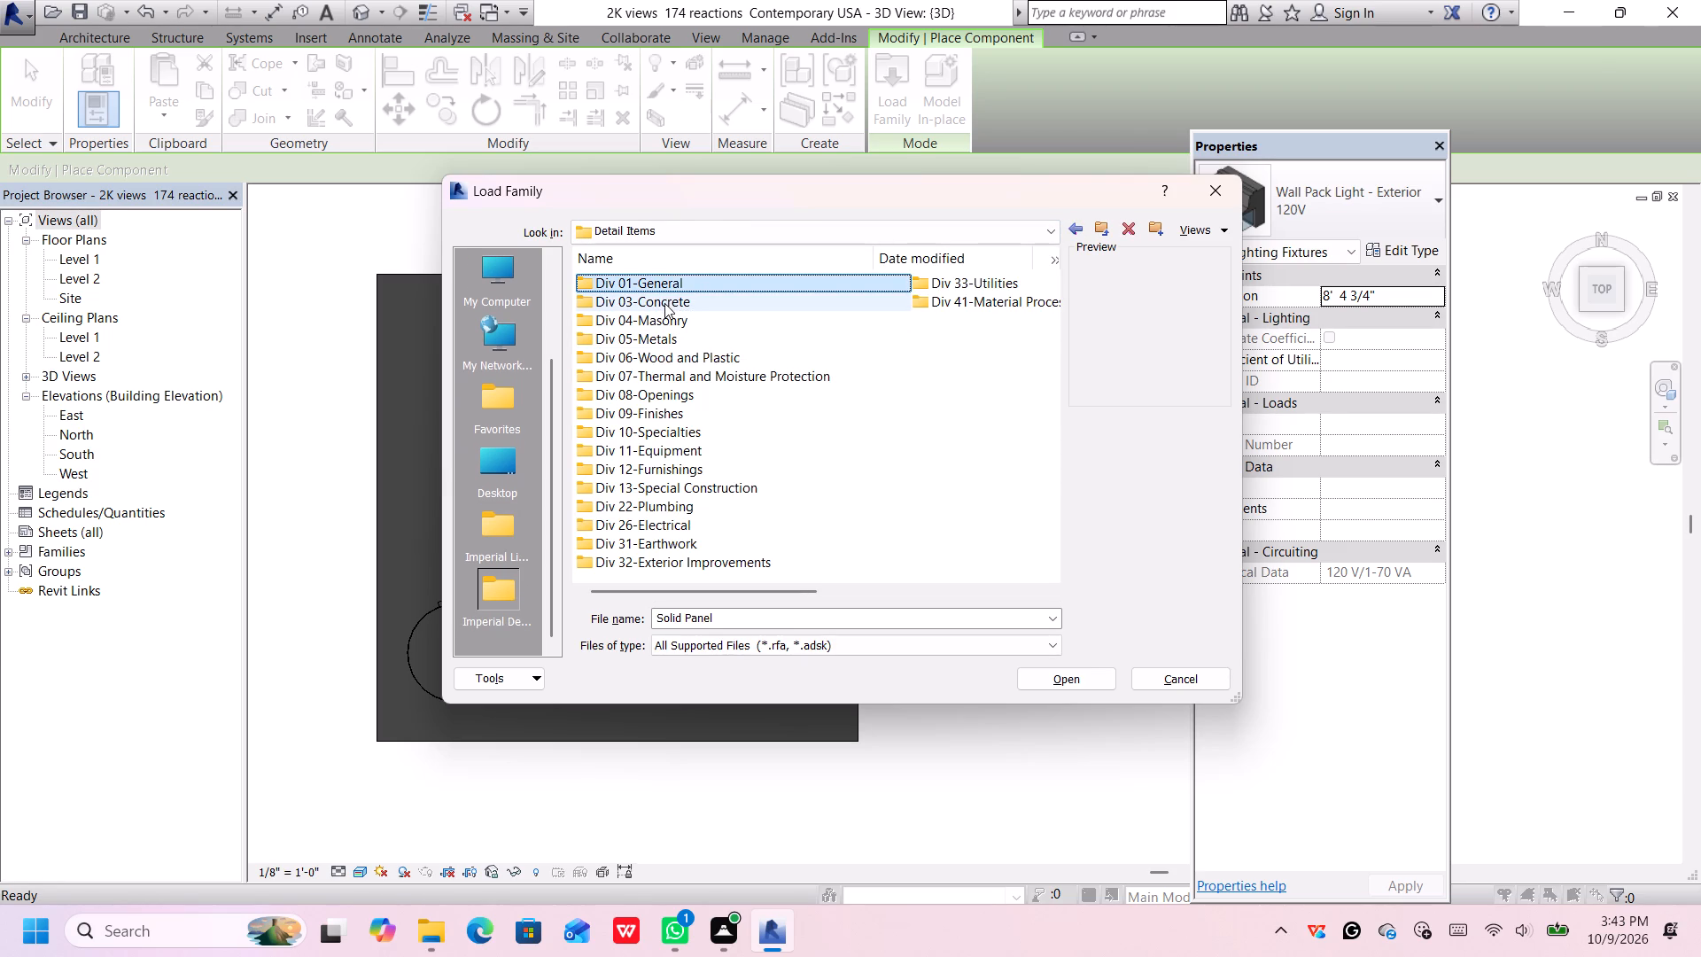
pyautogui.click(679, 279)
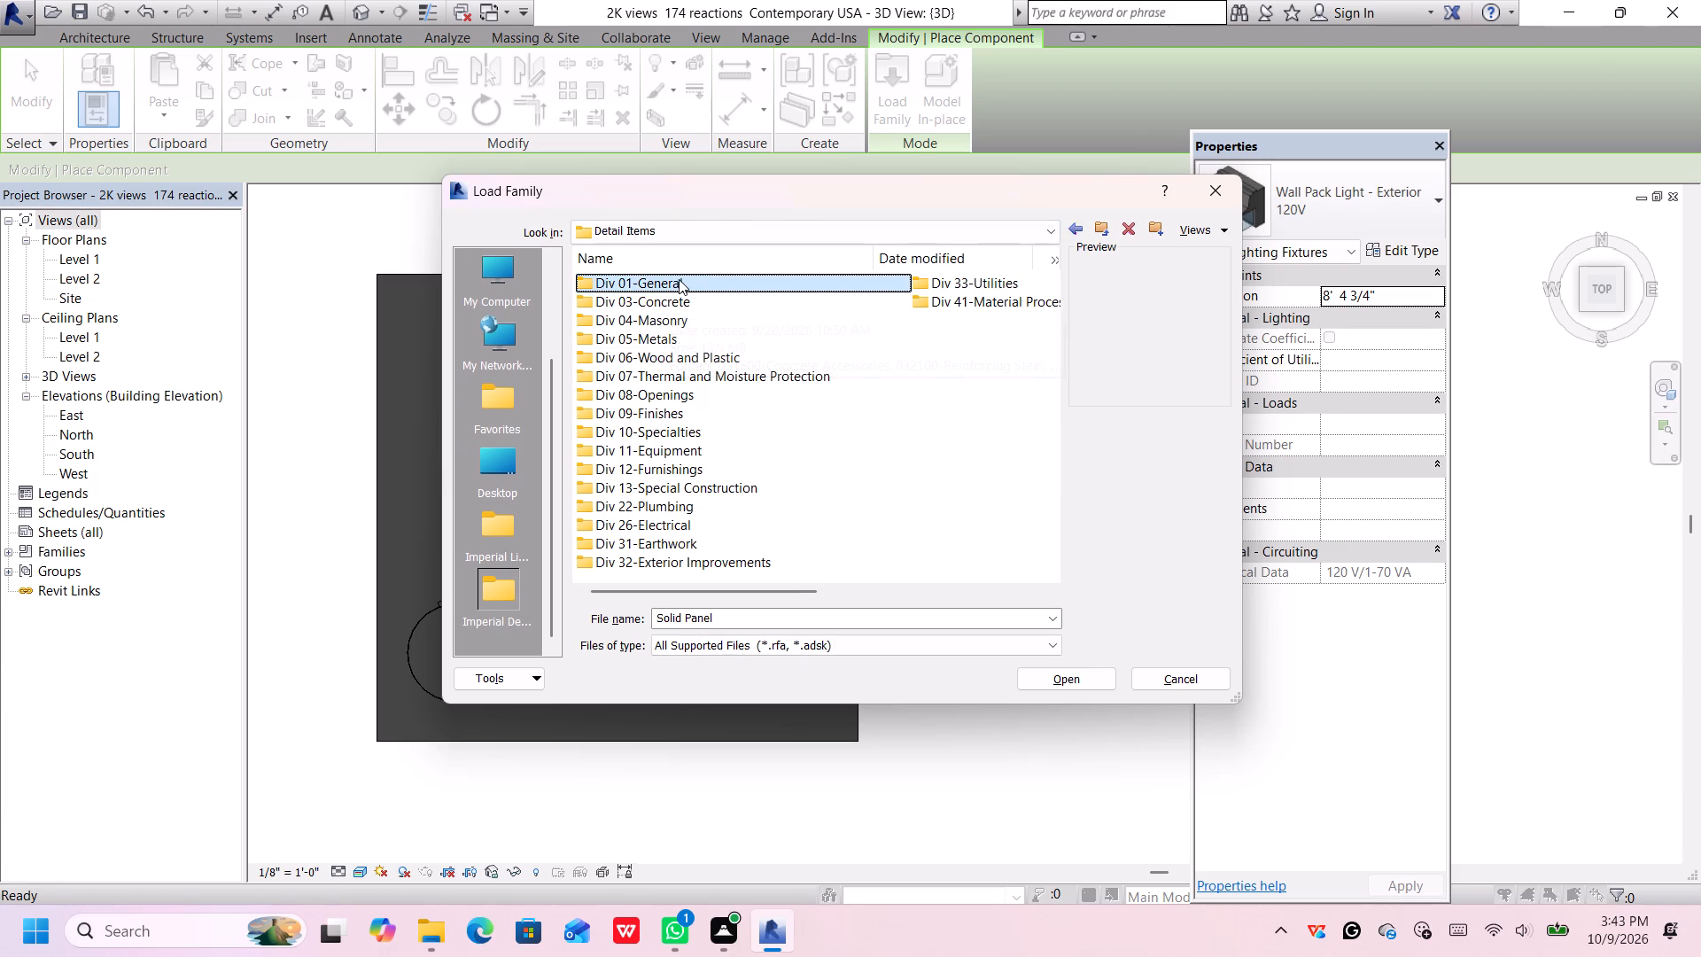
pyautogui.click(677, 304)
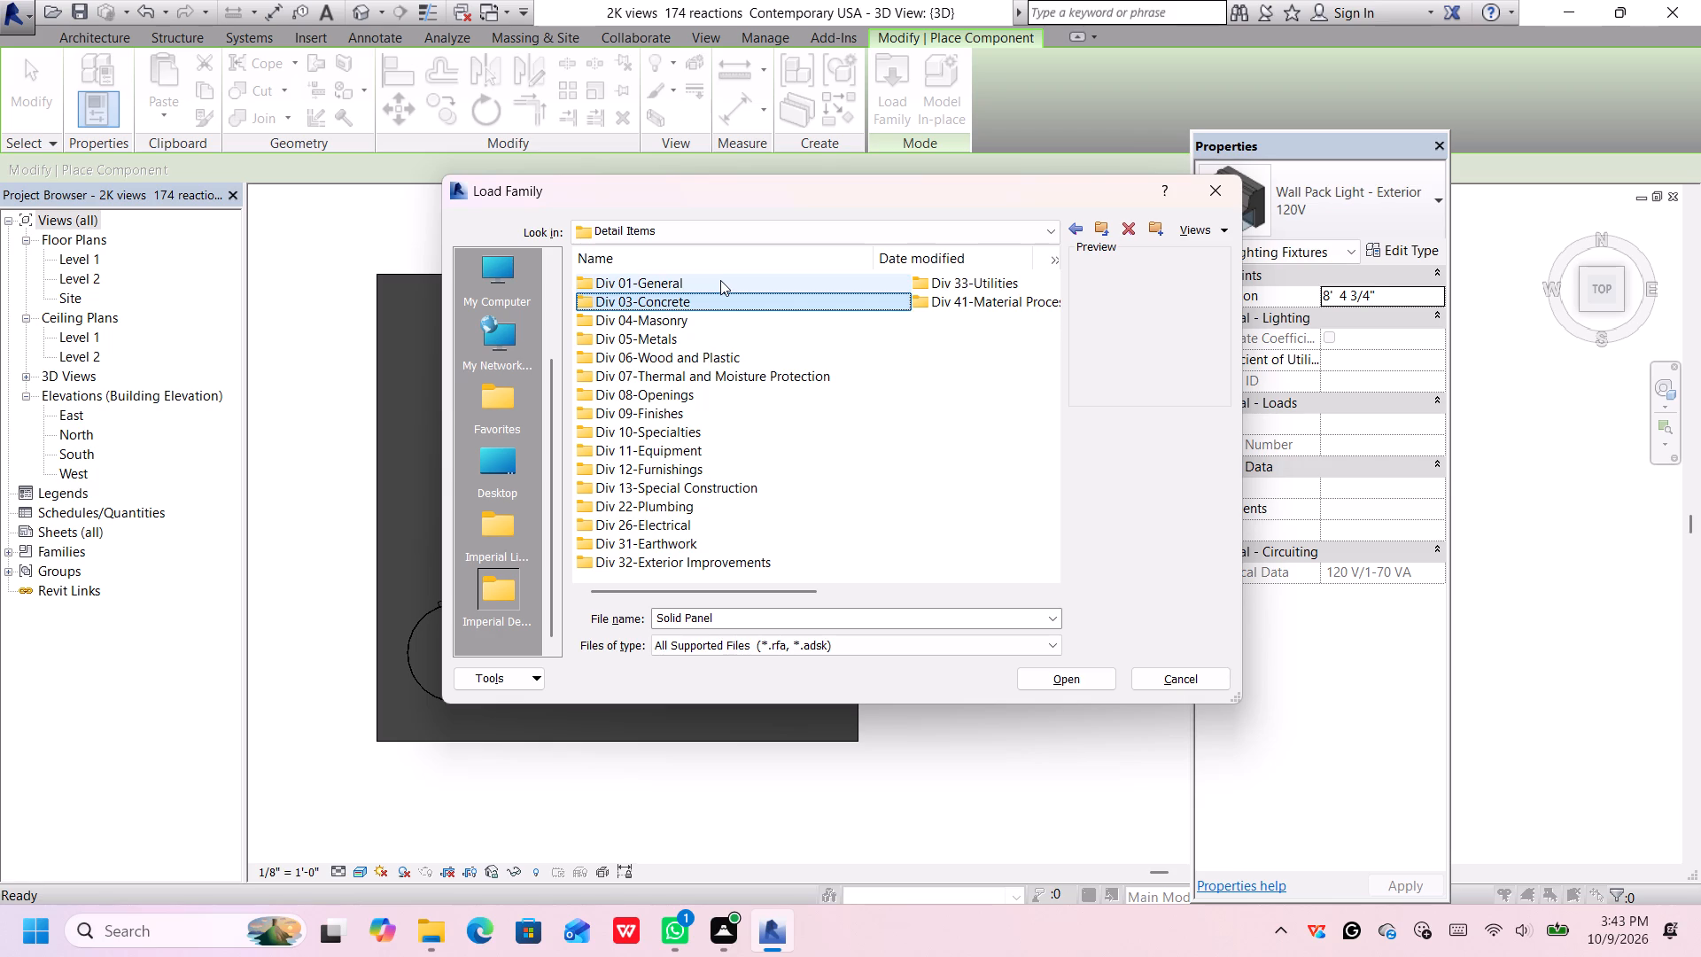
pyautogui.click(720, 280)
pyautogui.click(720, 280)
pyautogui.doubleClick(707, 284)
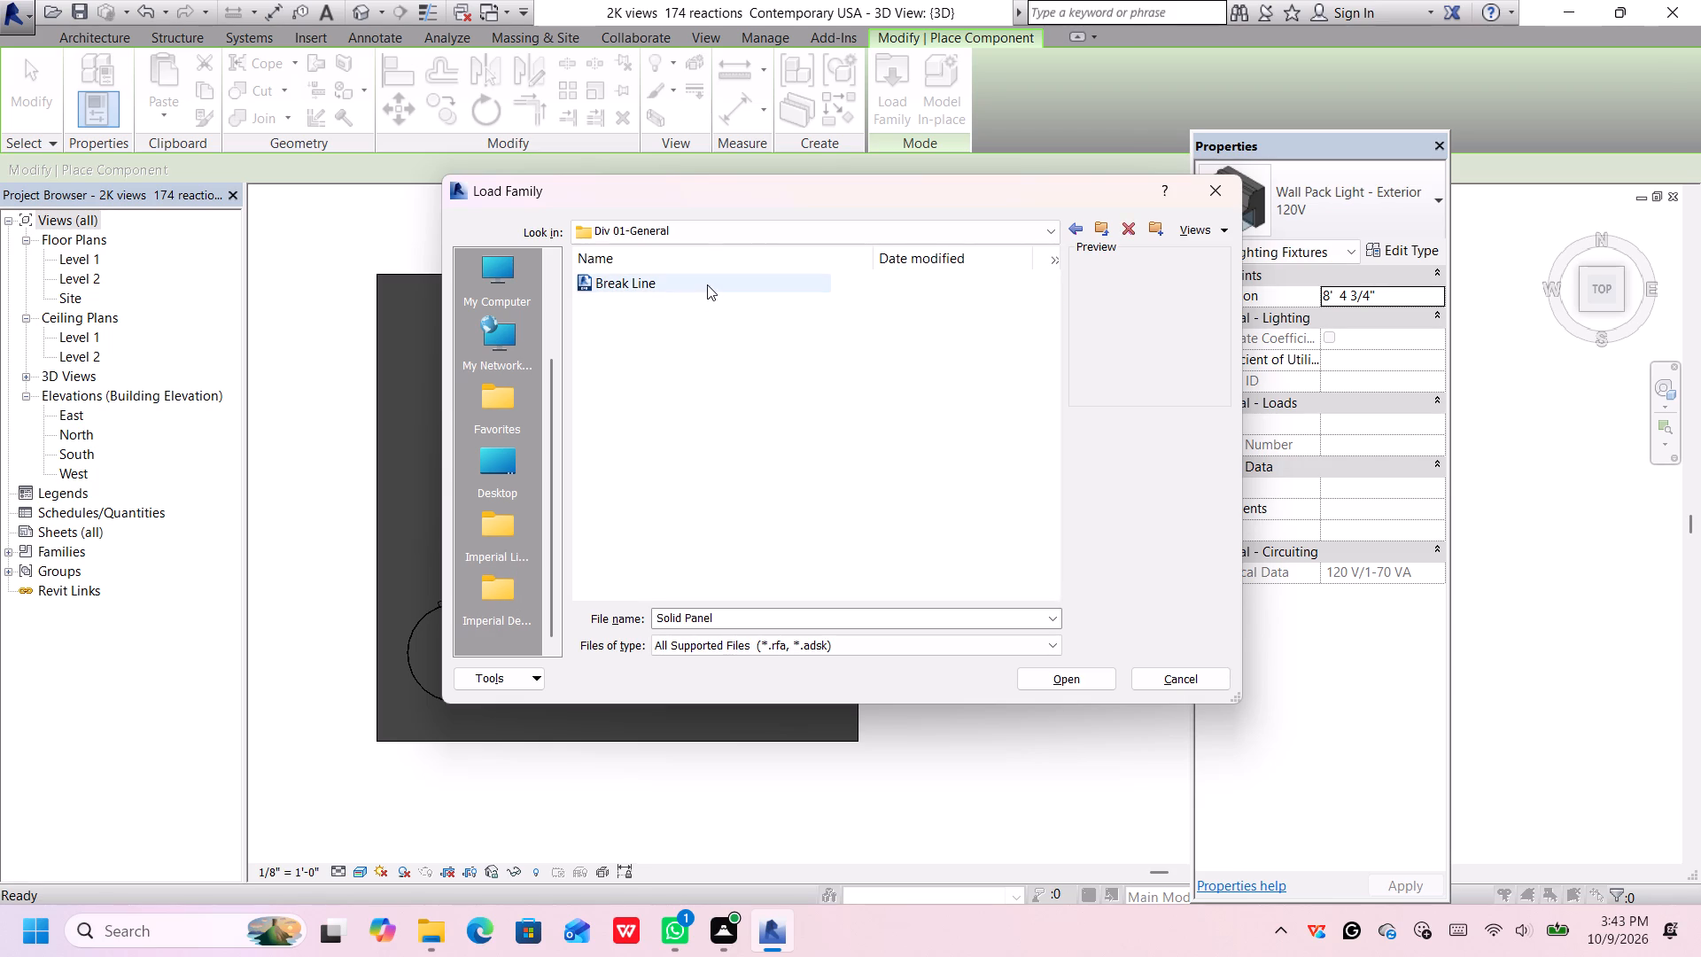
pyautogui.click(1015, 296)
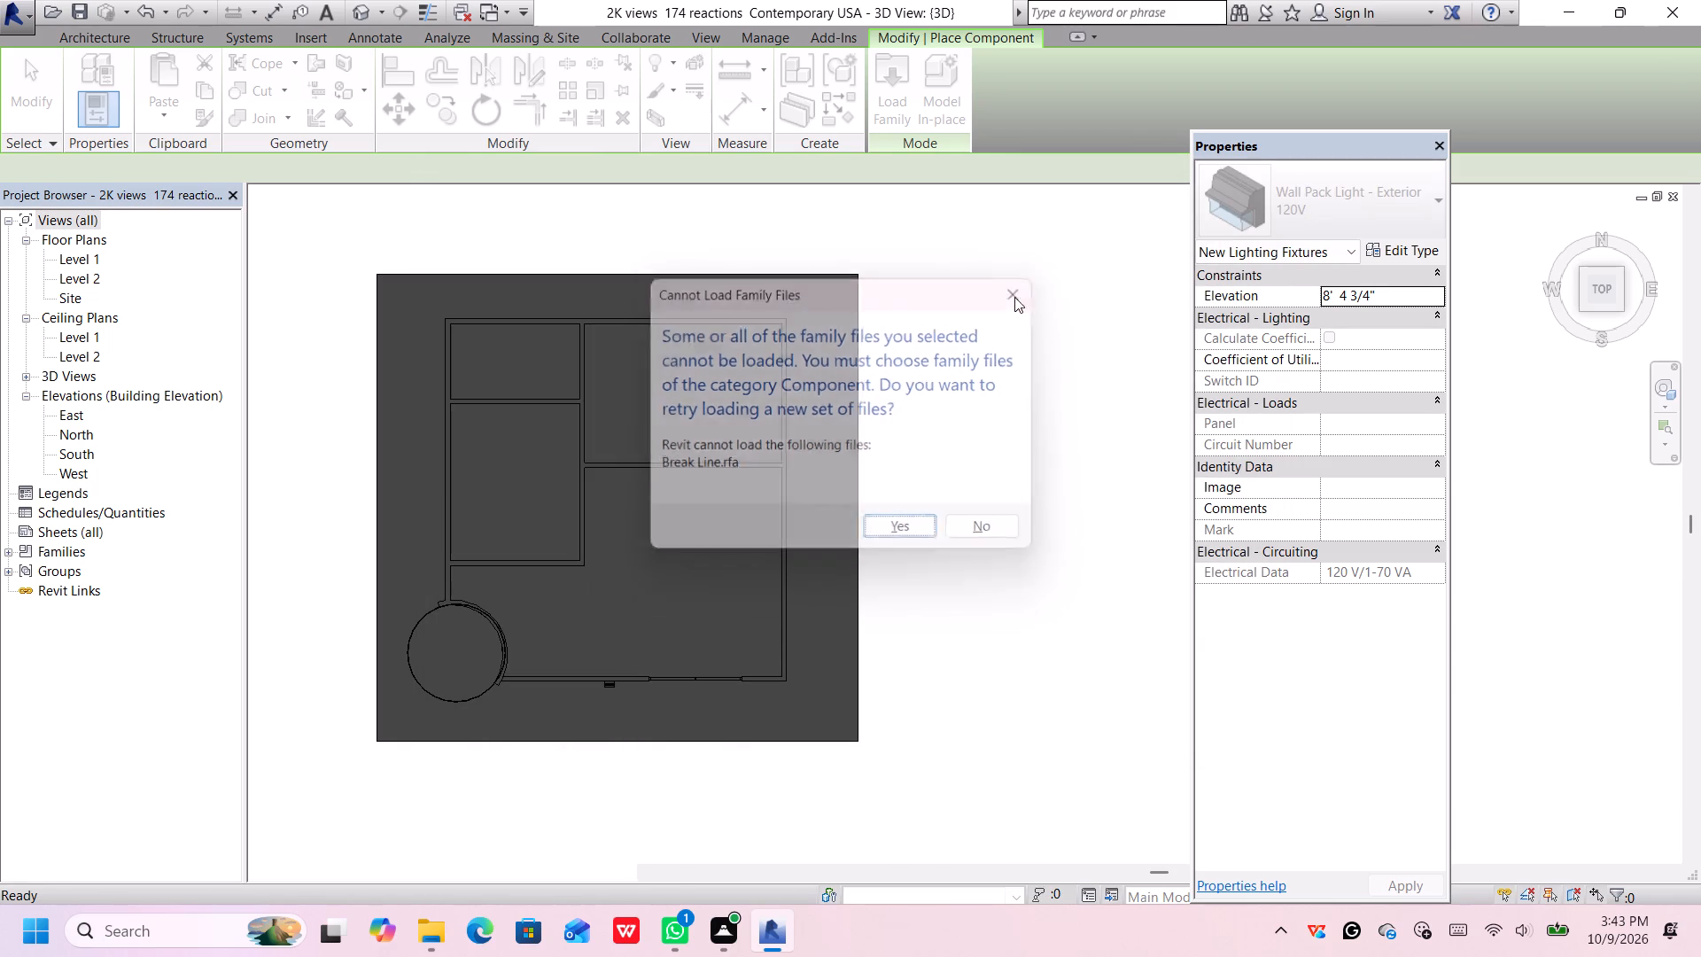
# Open the Furniture Seating library folder for family loading and compare the previews of its bench, chair and sofa families.
pyautogui.click(892, 82)
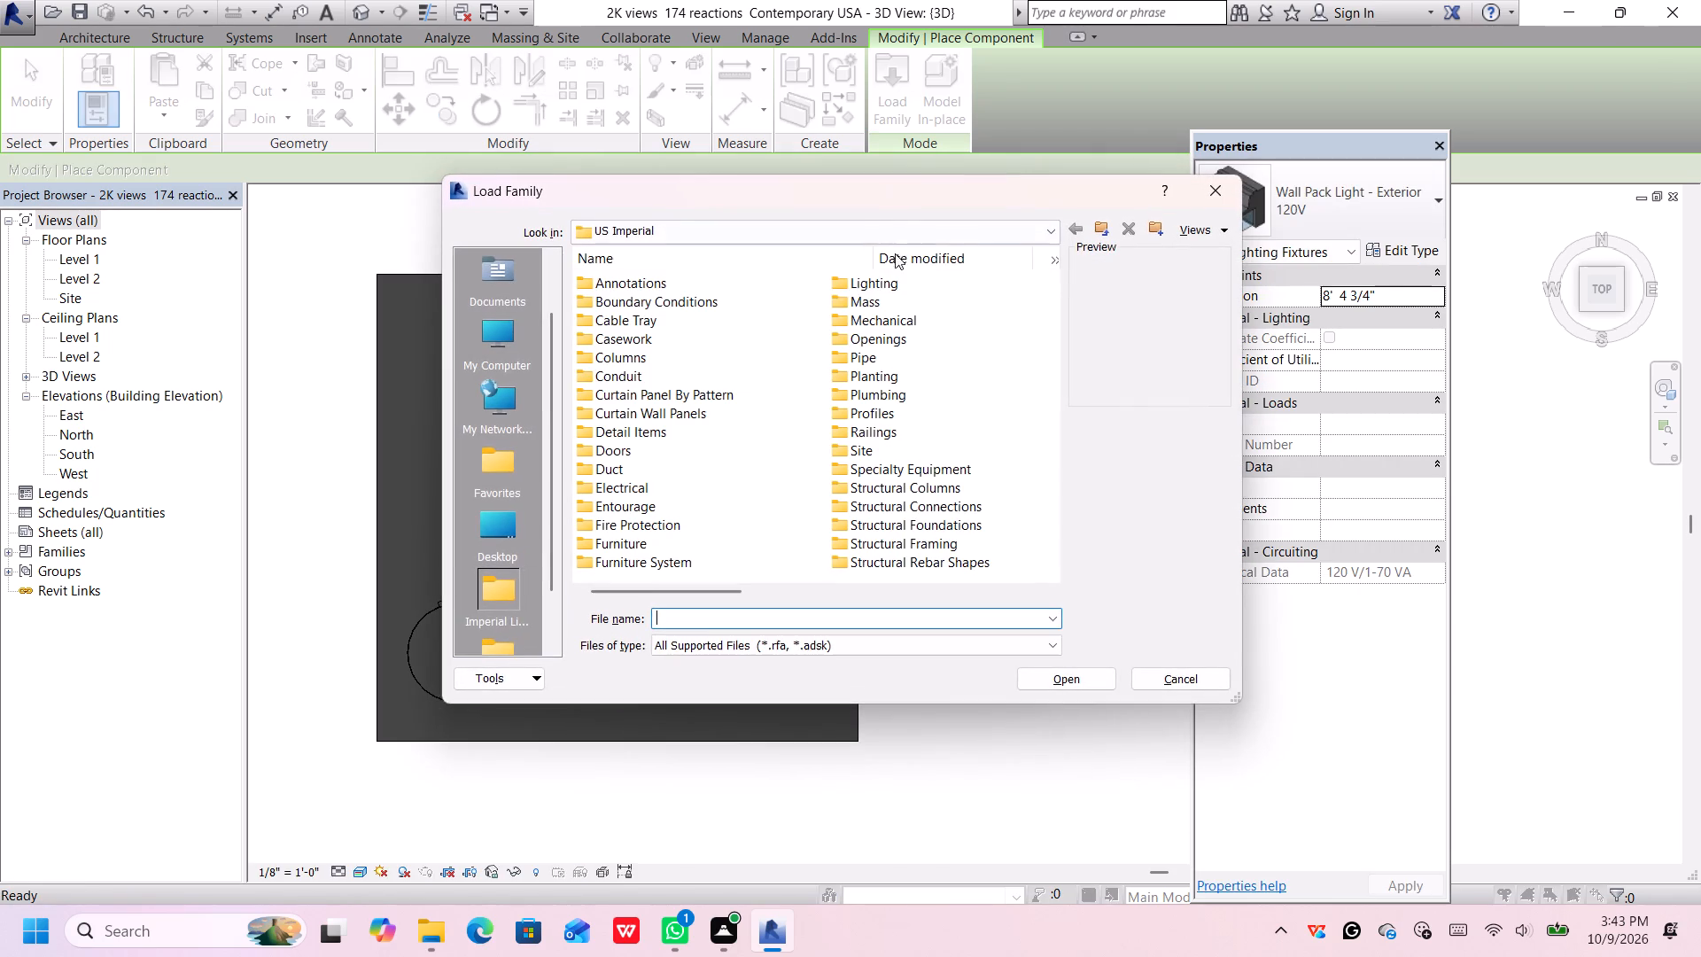
pyautogui.scroll(-5, 713, 354)
pyautogui.scroll(3, 712, 354)
pyautogui.scroll(-1, 712, 354)
pyautogui.scroll(1, 712, 354)
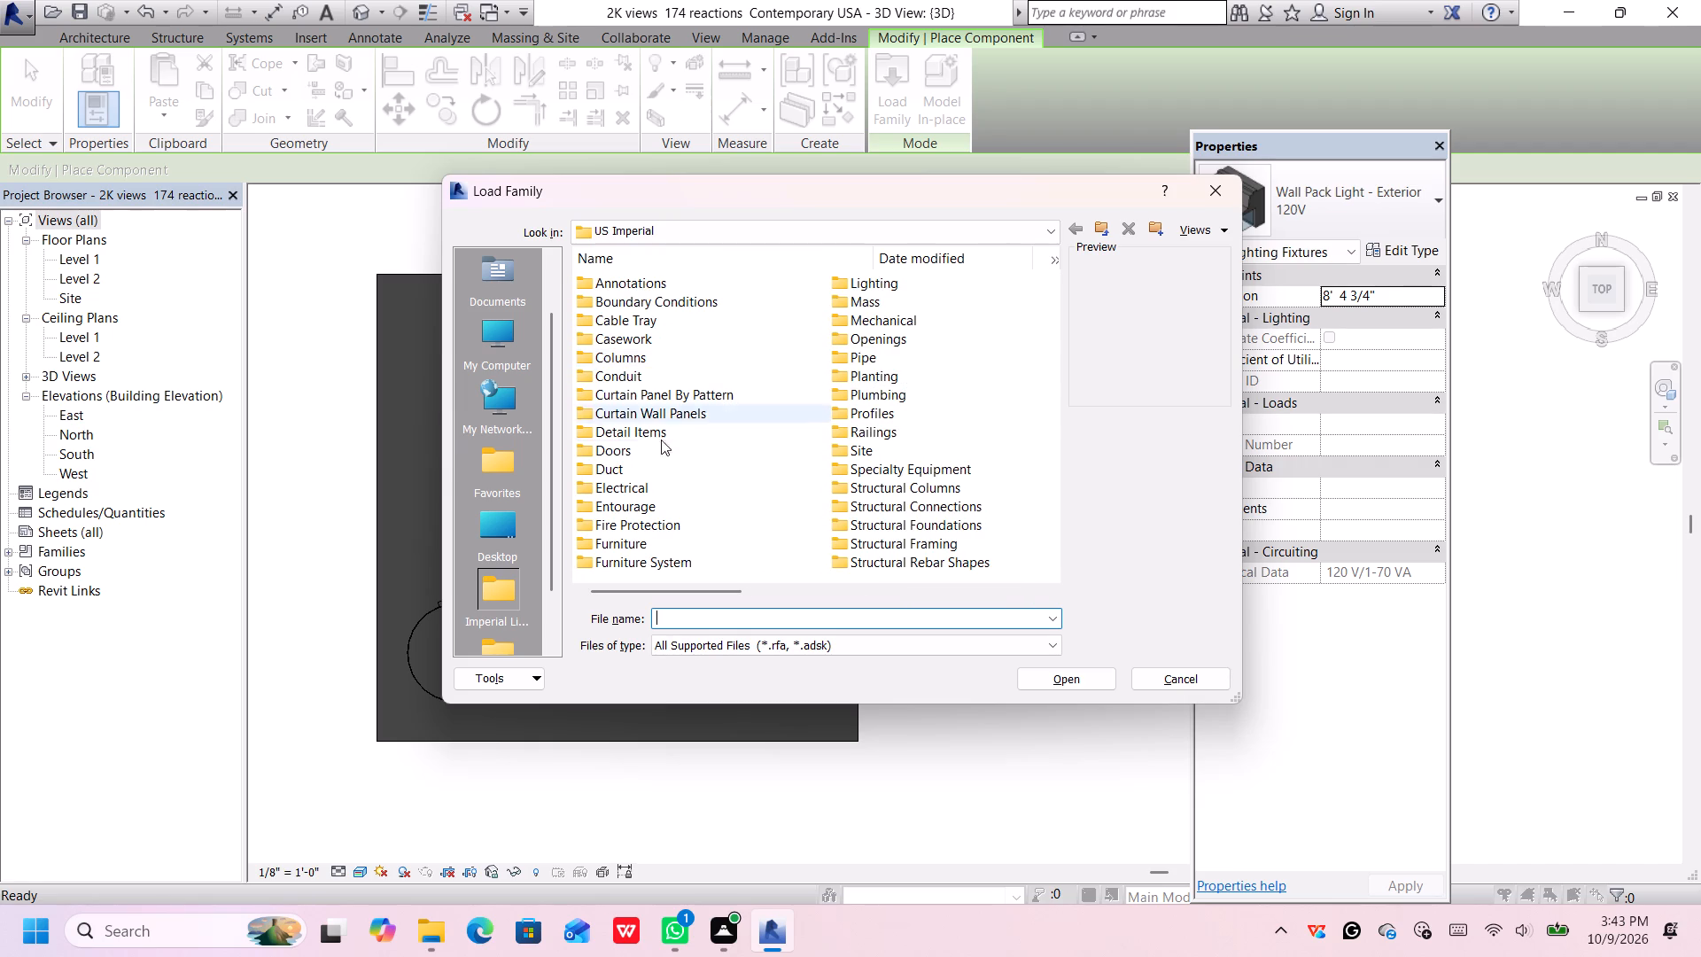
pyautogui.doubleClick(603, 549)
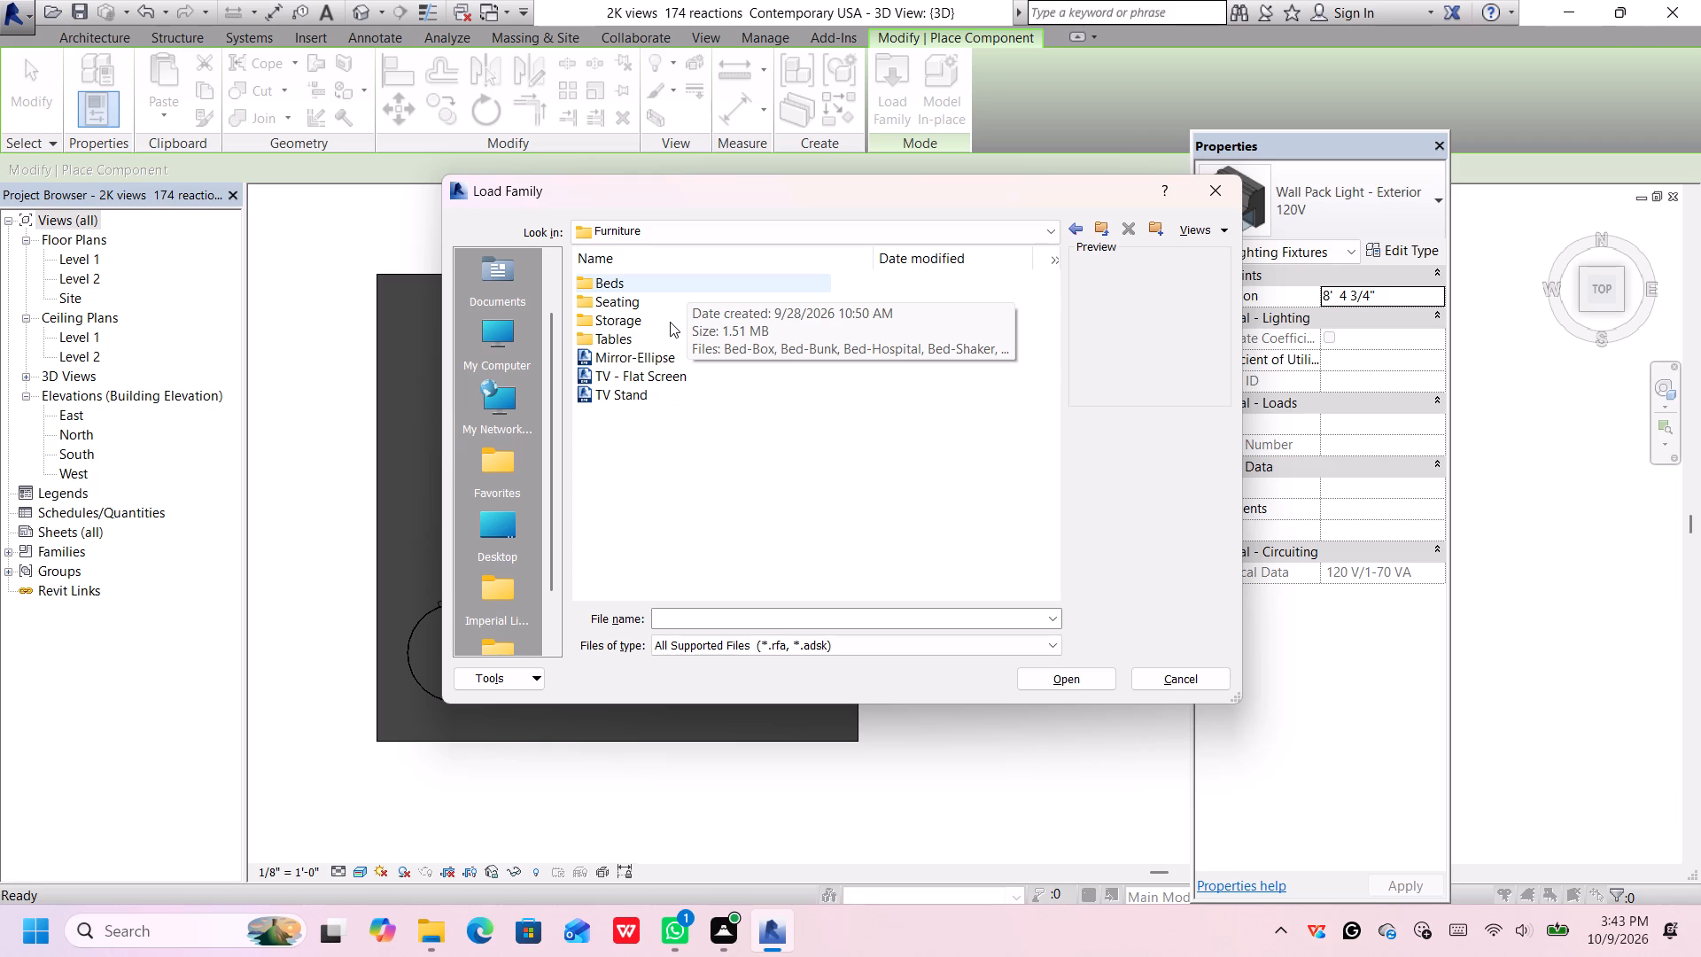
pyautogui.click(656, 302)
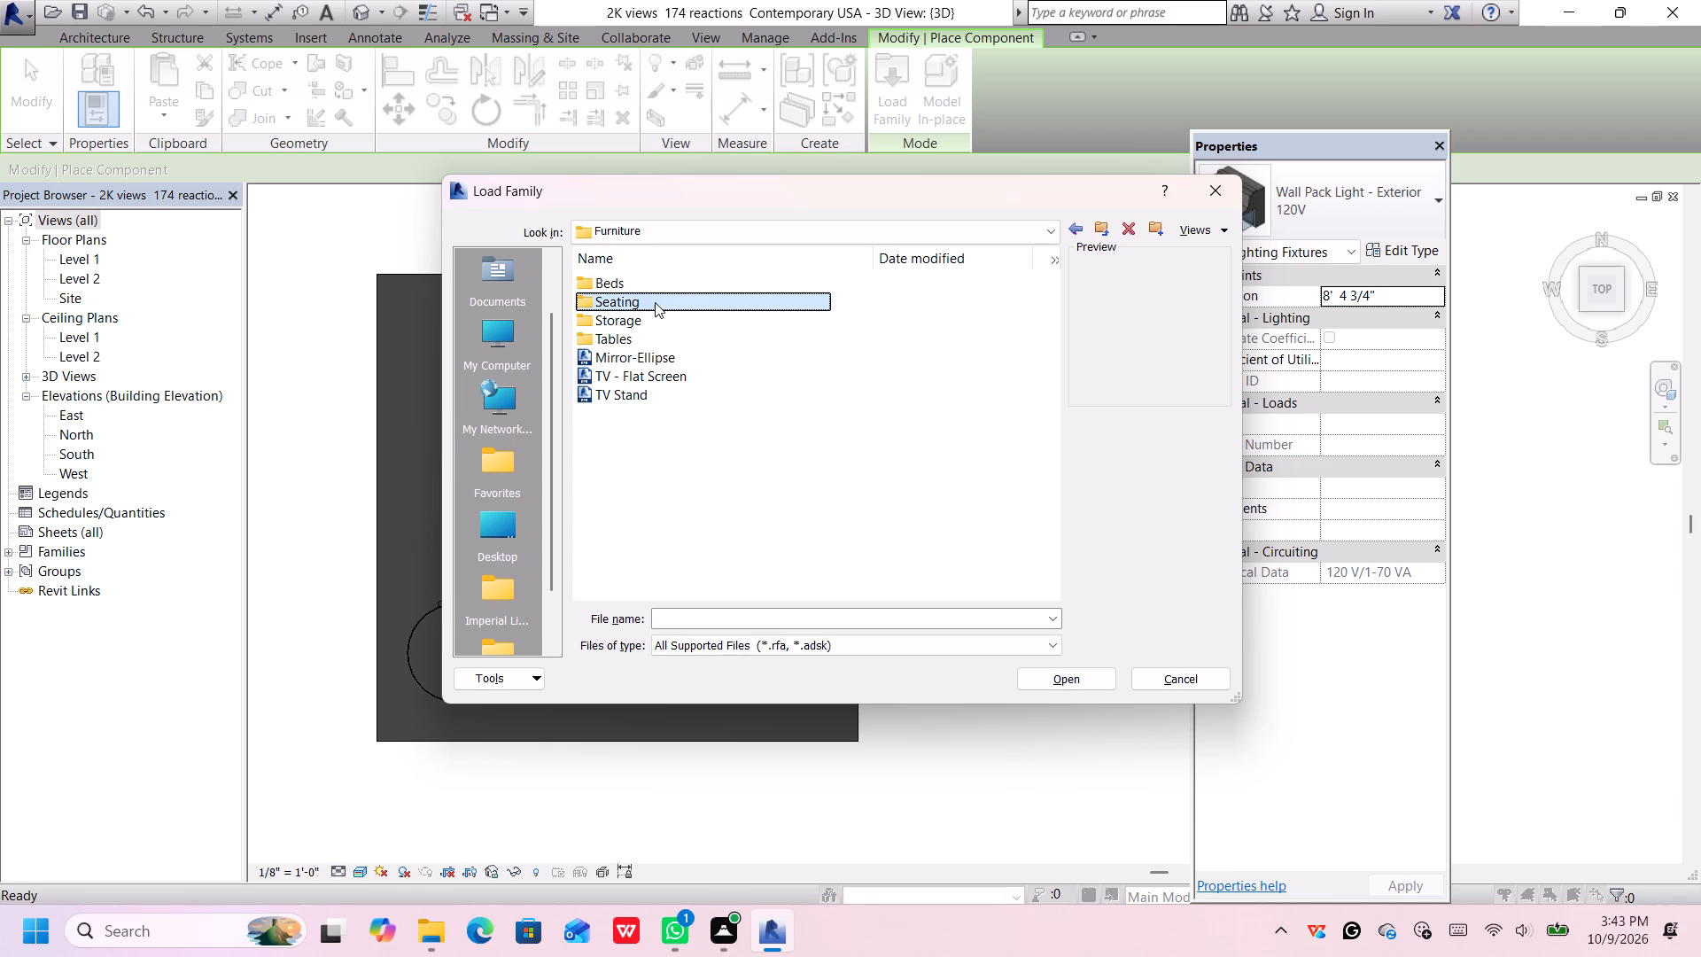
pyautogui.doubleClick(655, 305)
pyautogui.doubleClick(669, 301)
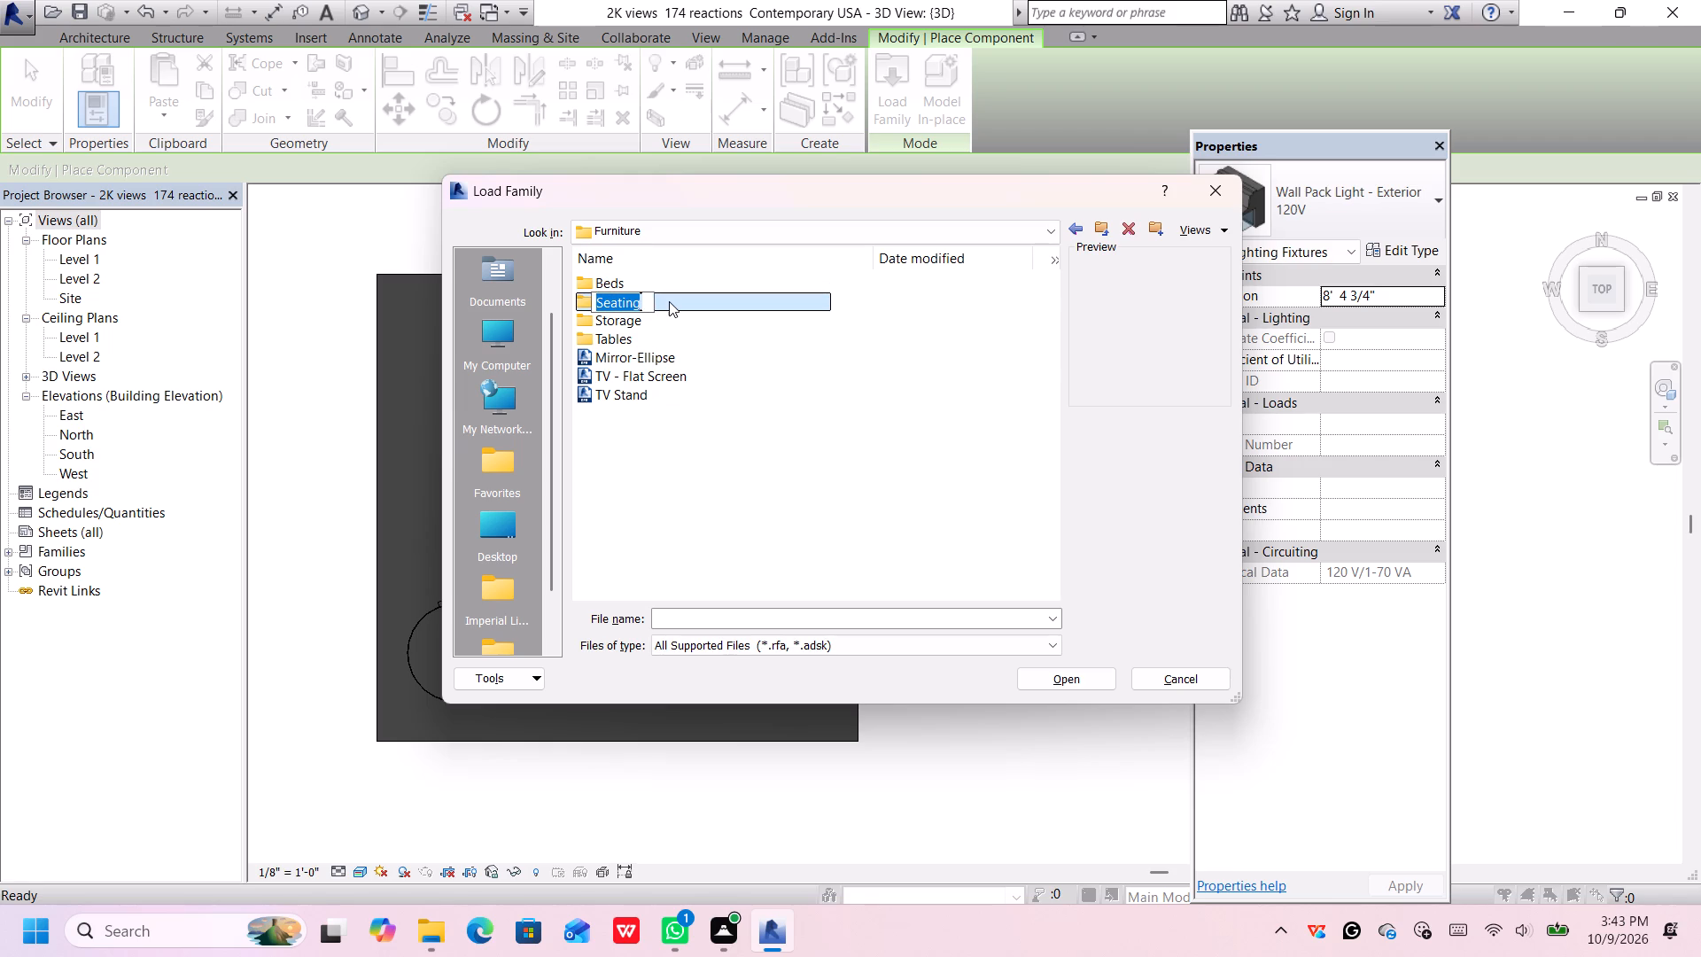
pyautogui.click(664, 276)
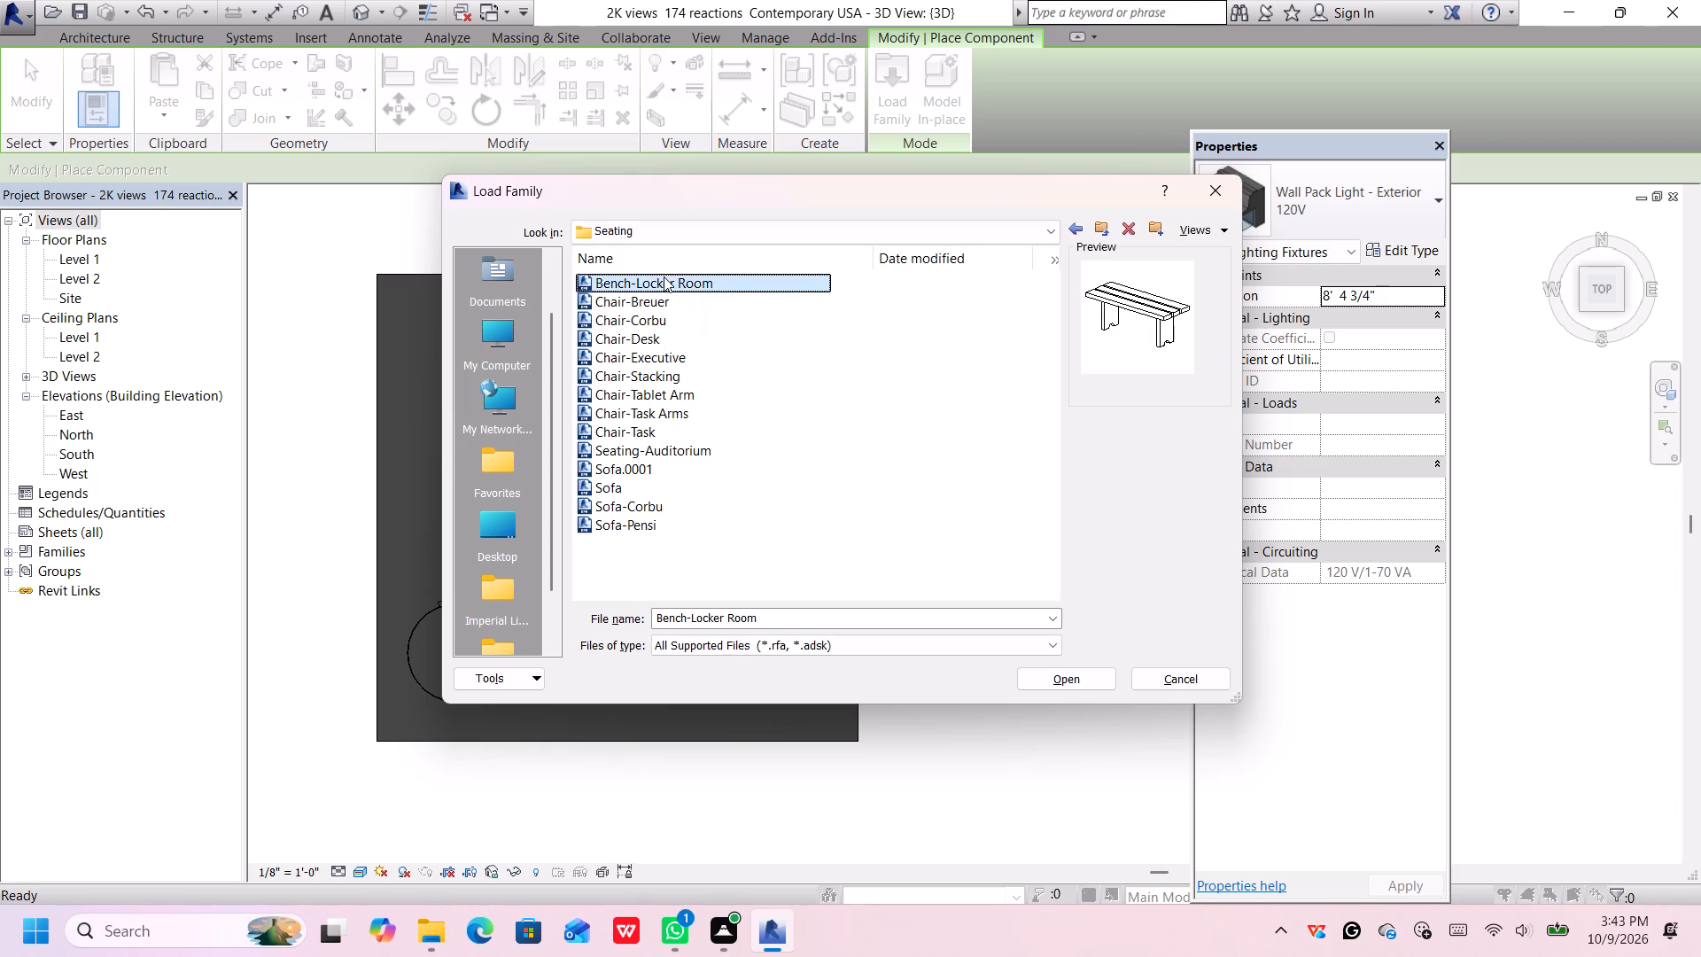
pyautogui.click(652, 291)
pyautogui.click(626, 306)
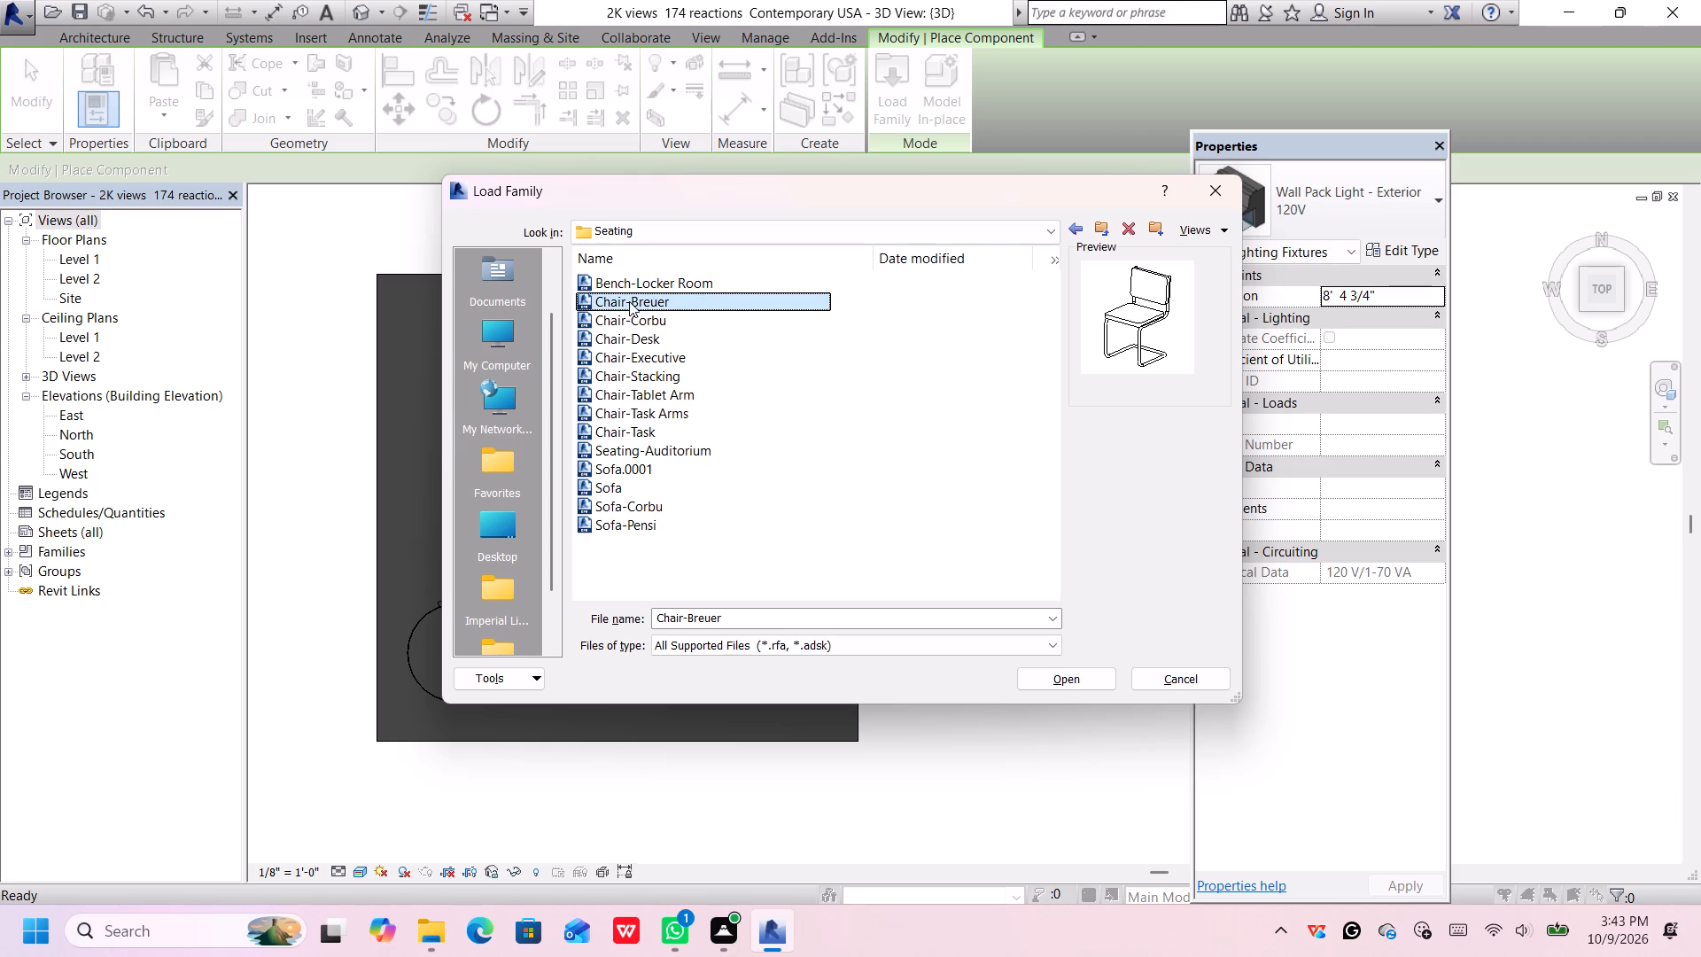
pyautogui.moveTo(630, 313); pyautogui.dragTo(622, 308)
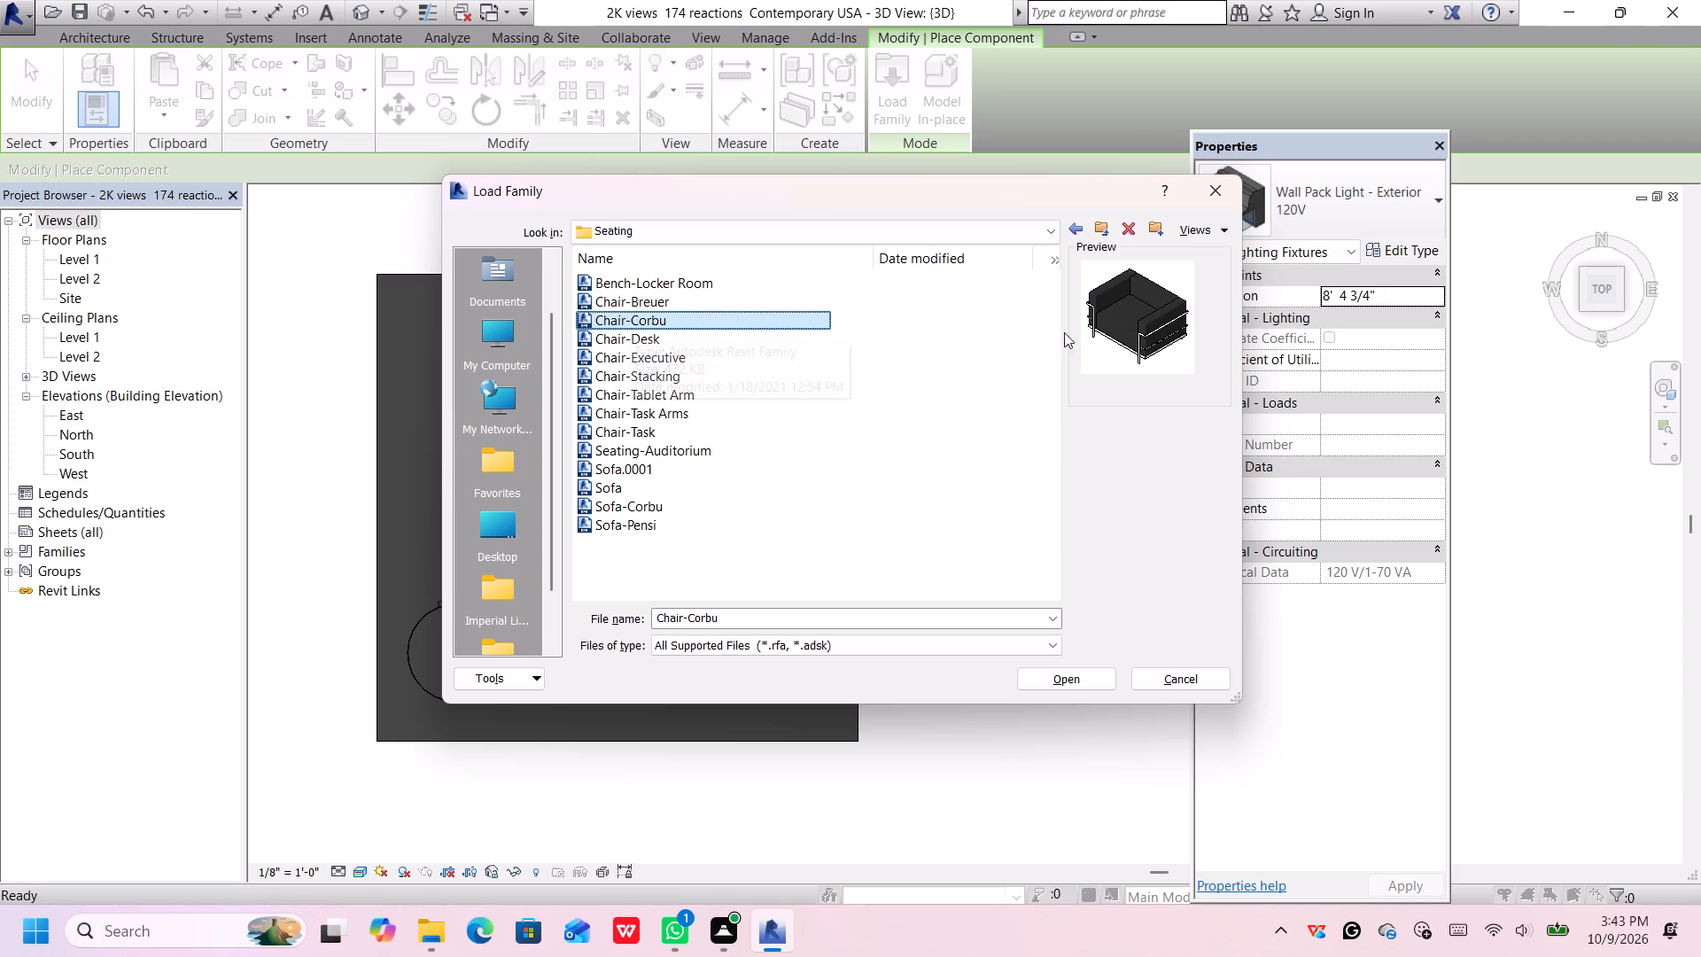
pyautogui.scroll(1, 1139, 367)
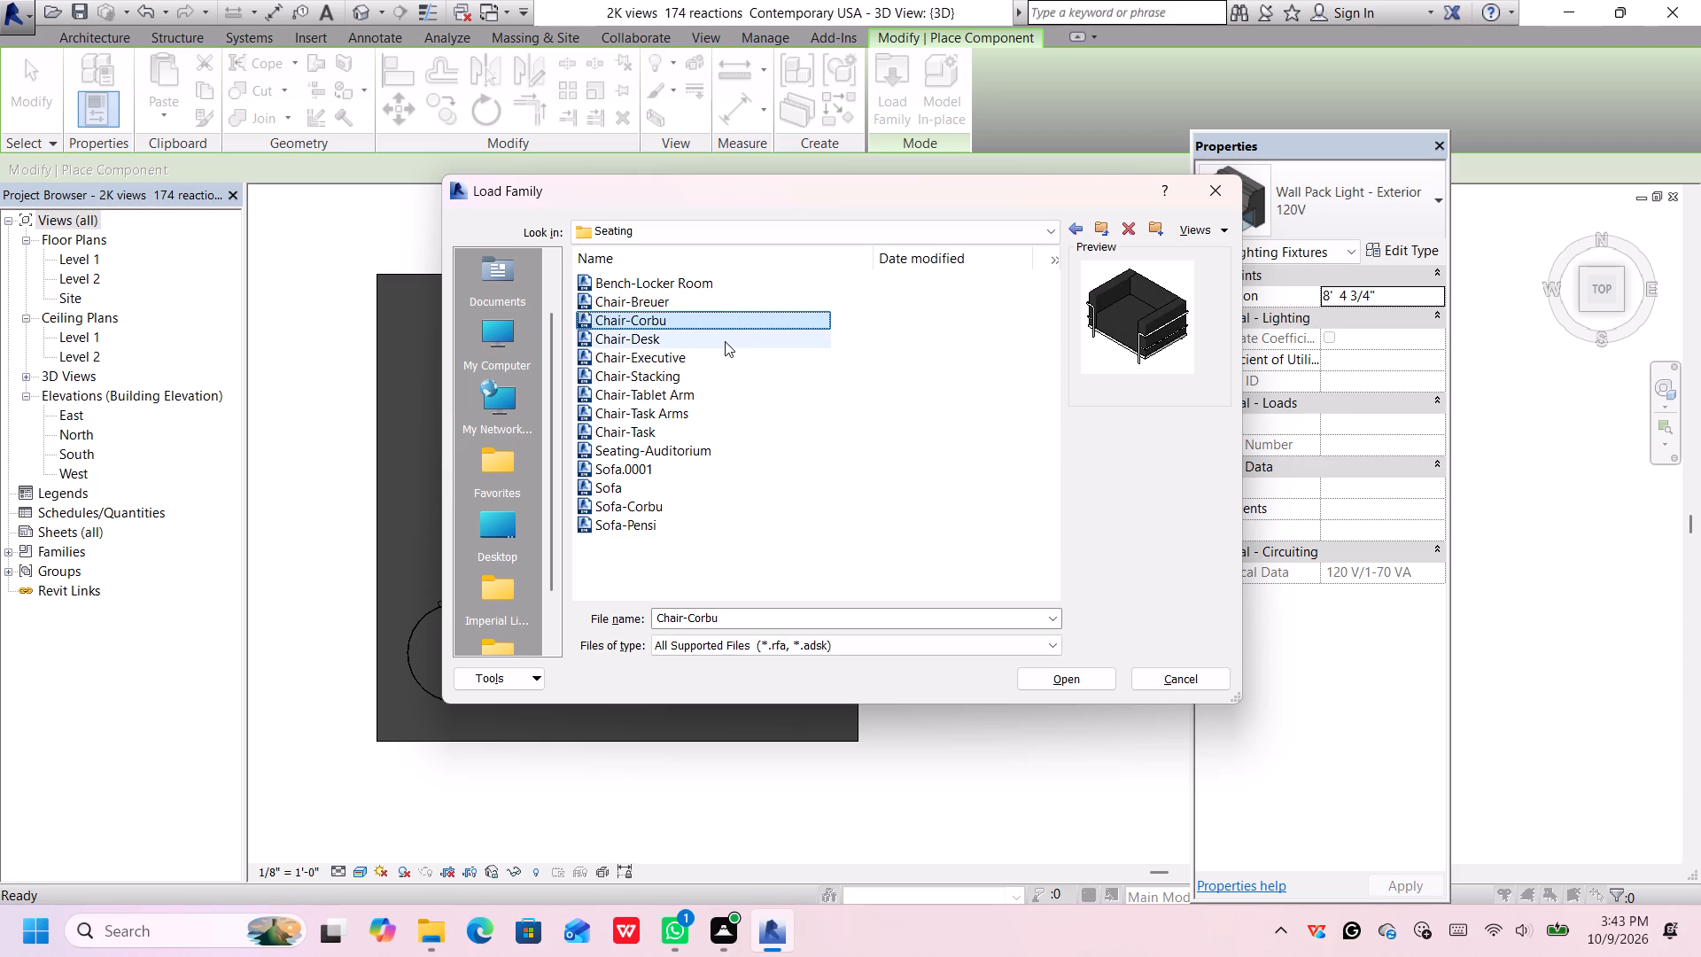
pyautogui.click(725, 335)
pyautogui.click(723, 352)
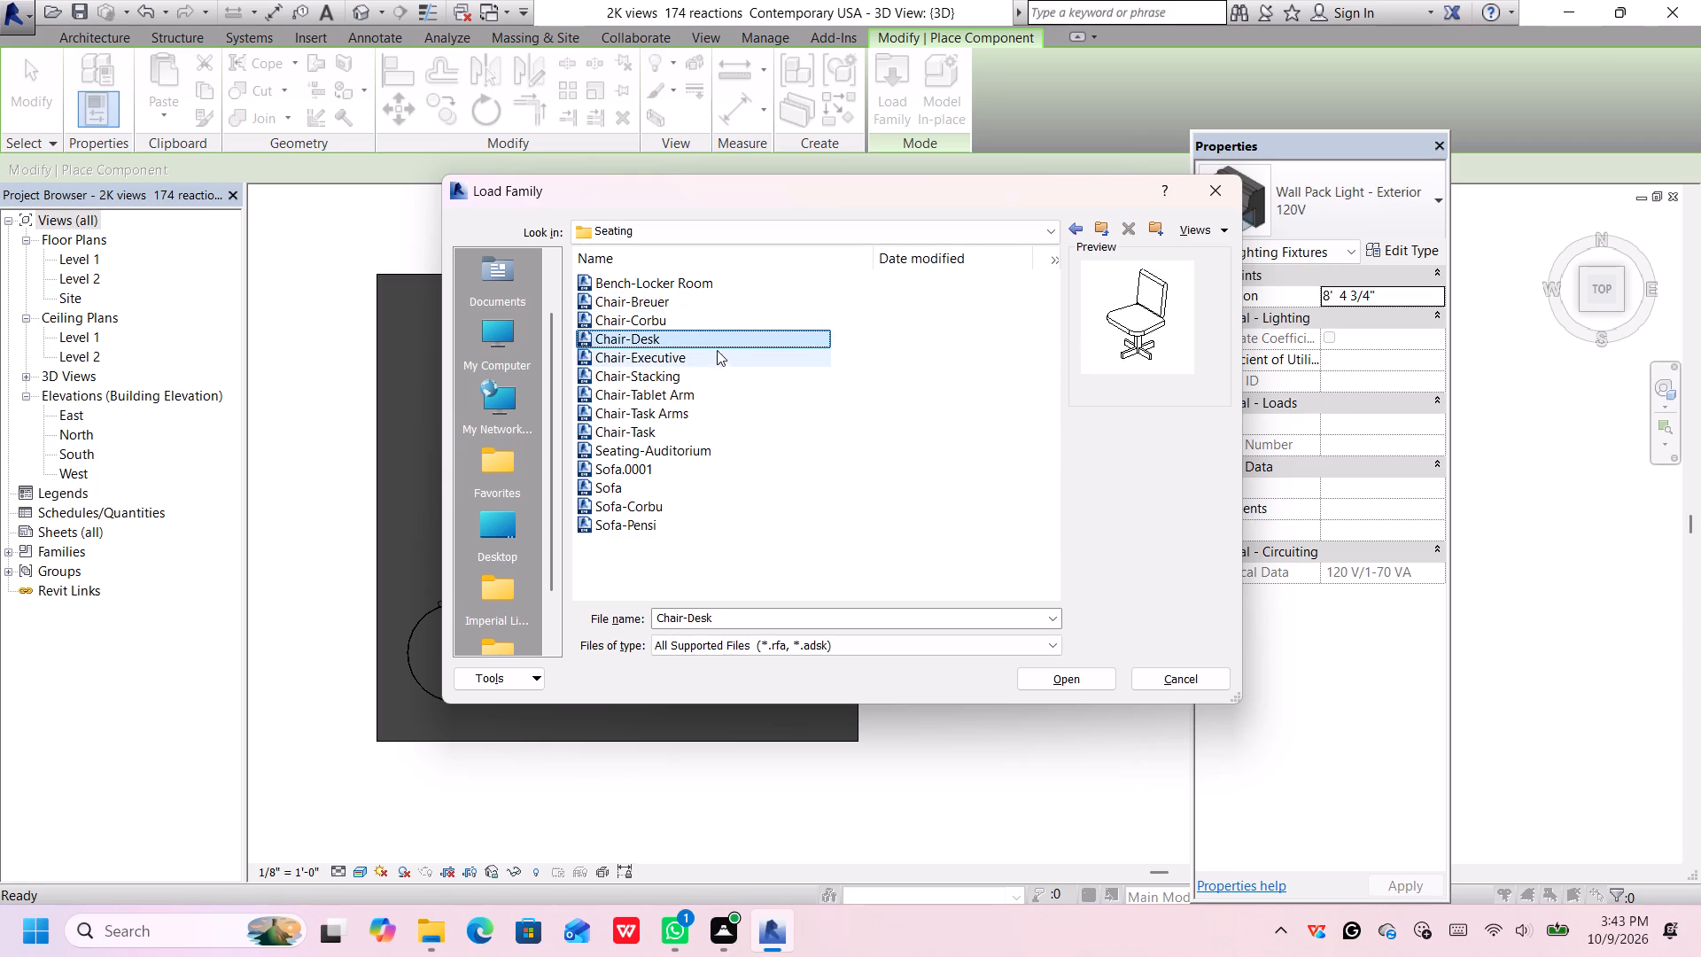
pyautogui.click(726, 379)
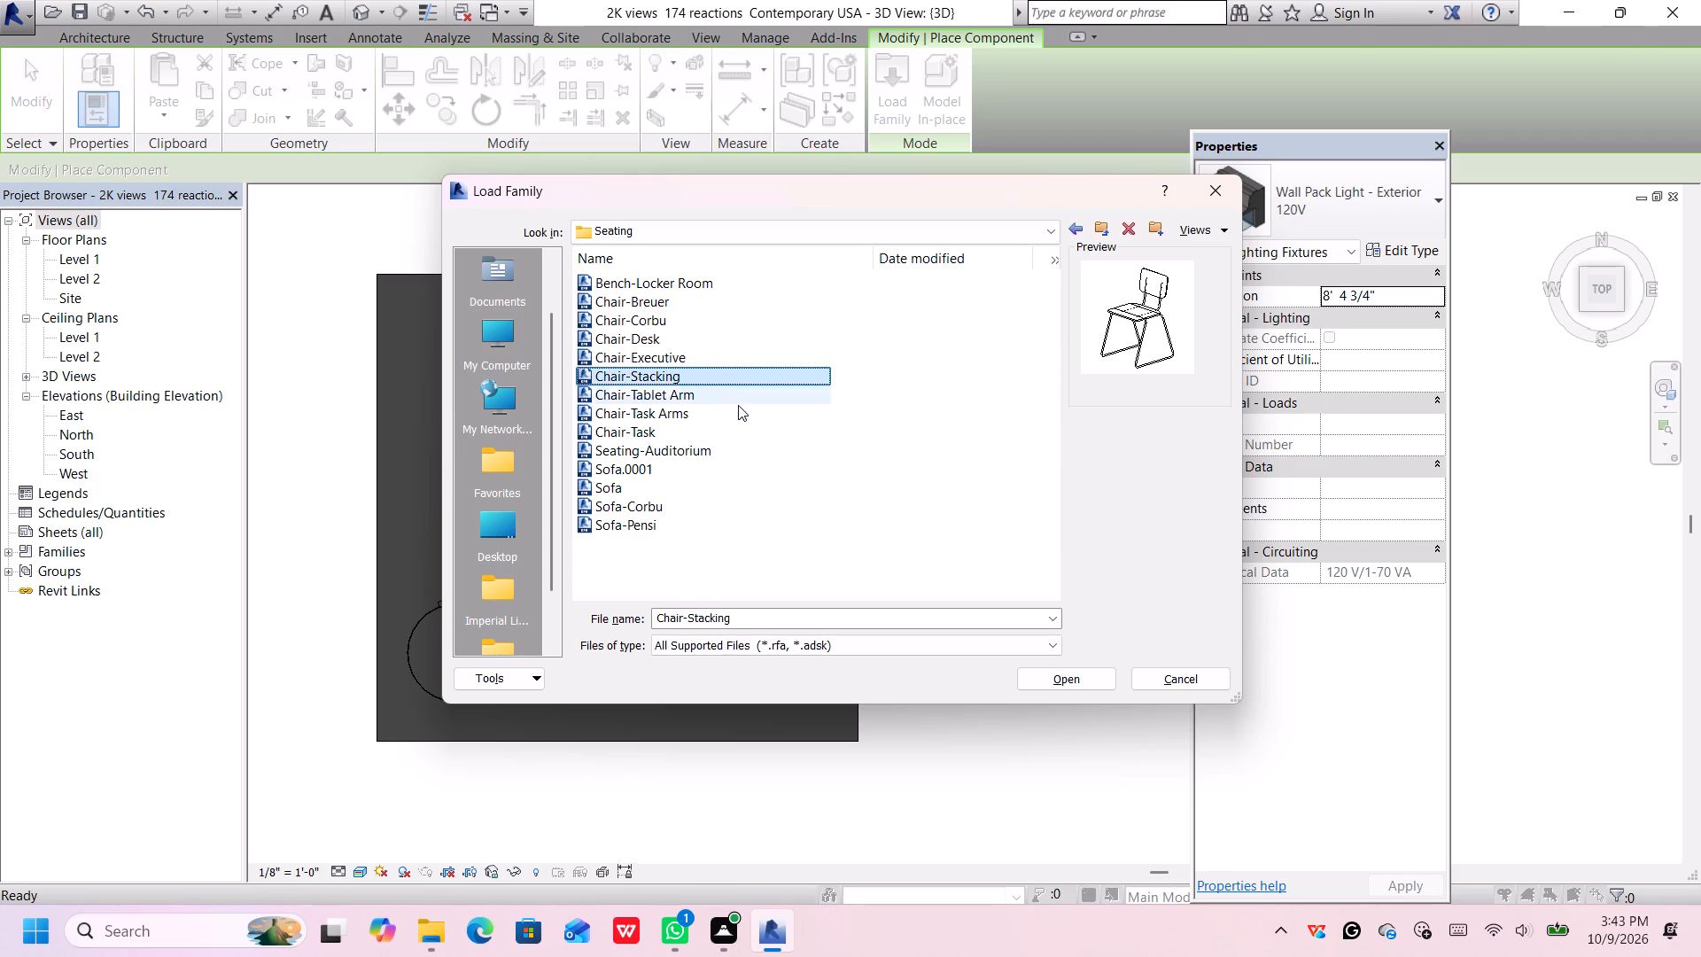
pyautogui.click(745, 392)
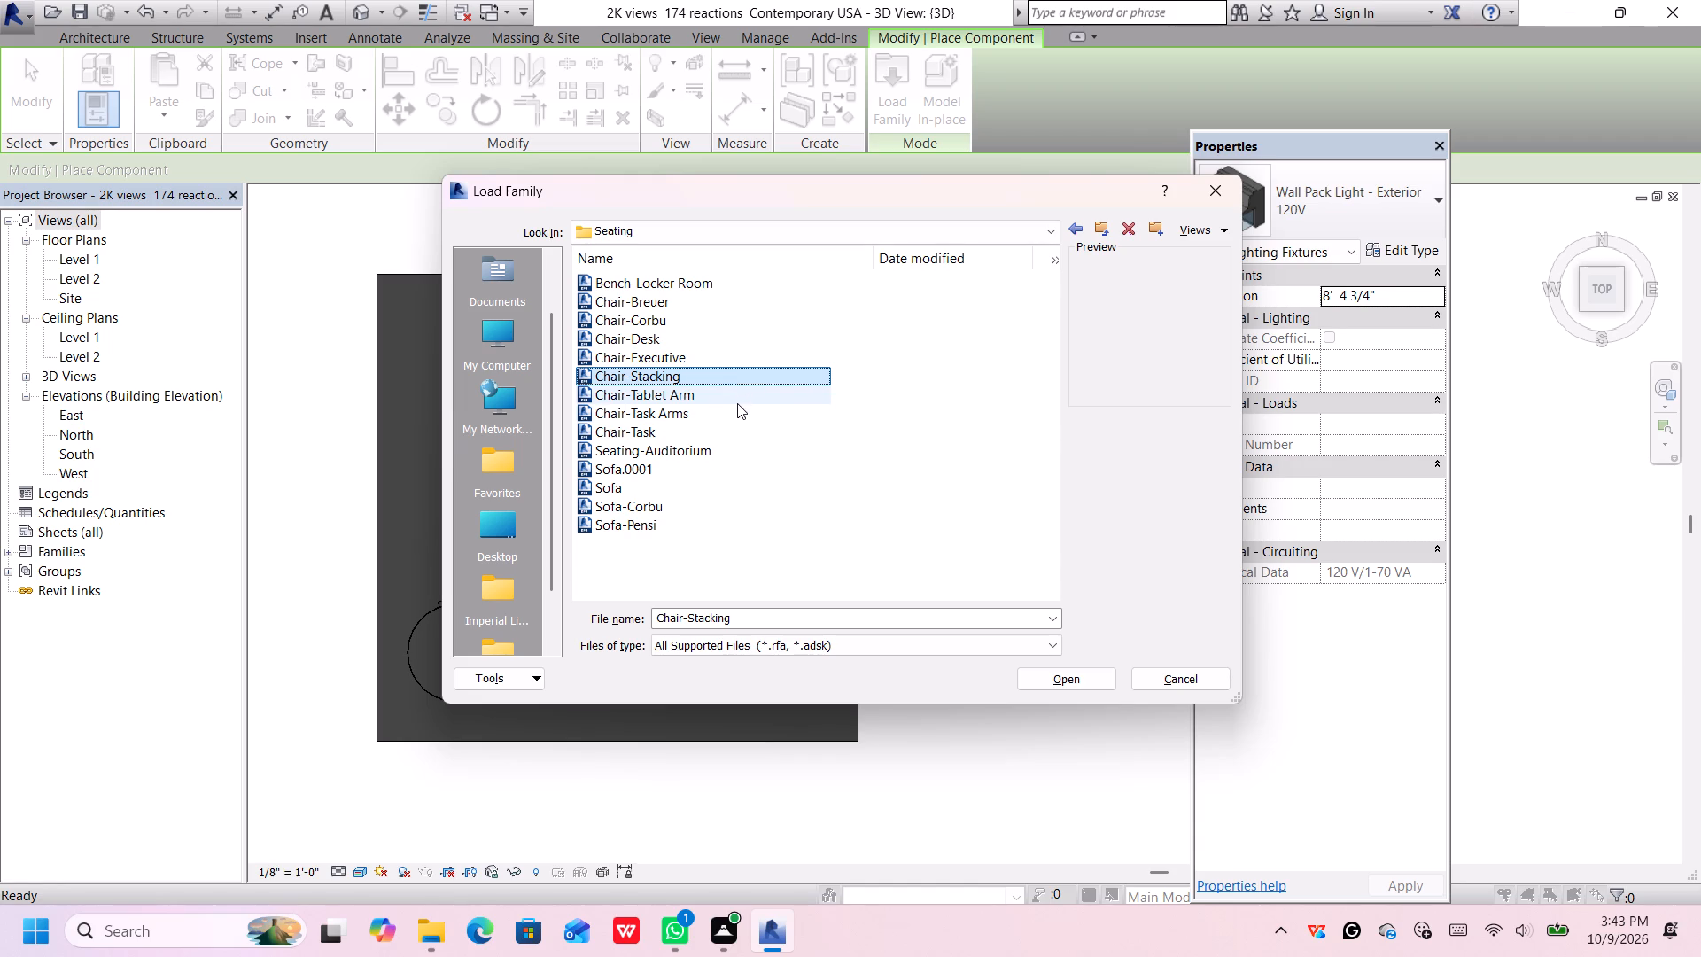
pyautogui.click(737, 410)
pyautogui.click(734, 425)
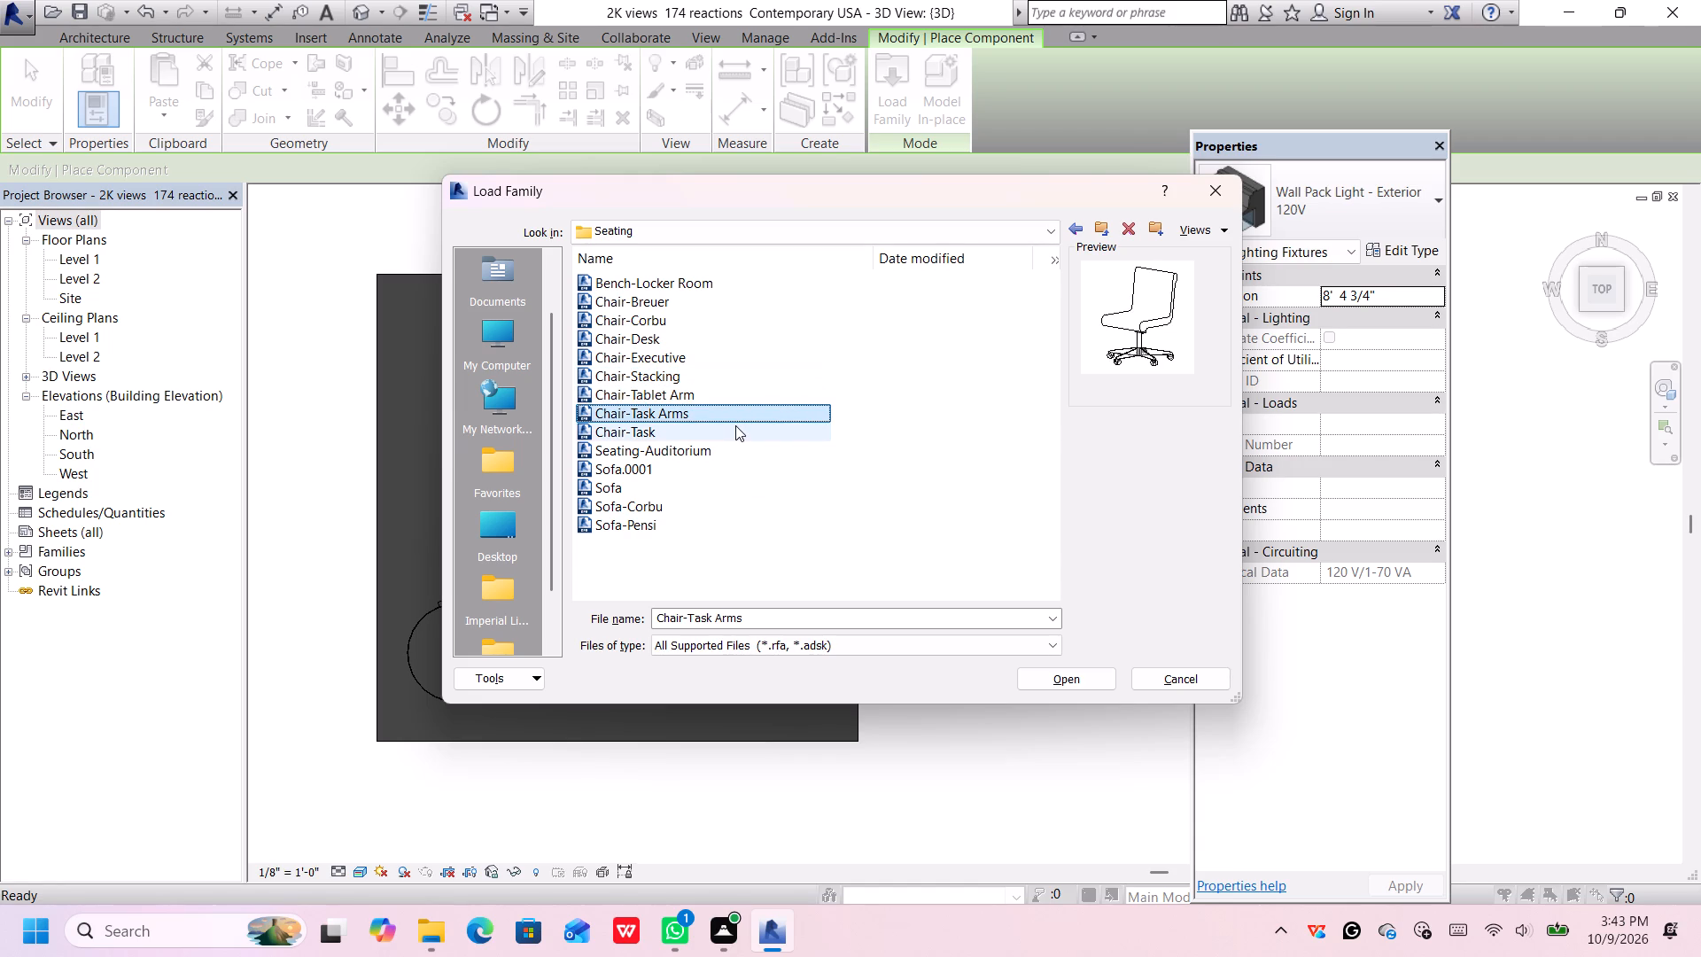
pyautogui.click(737, 452)
pyautogui.click(735, 478)
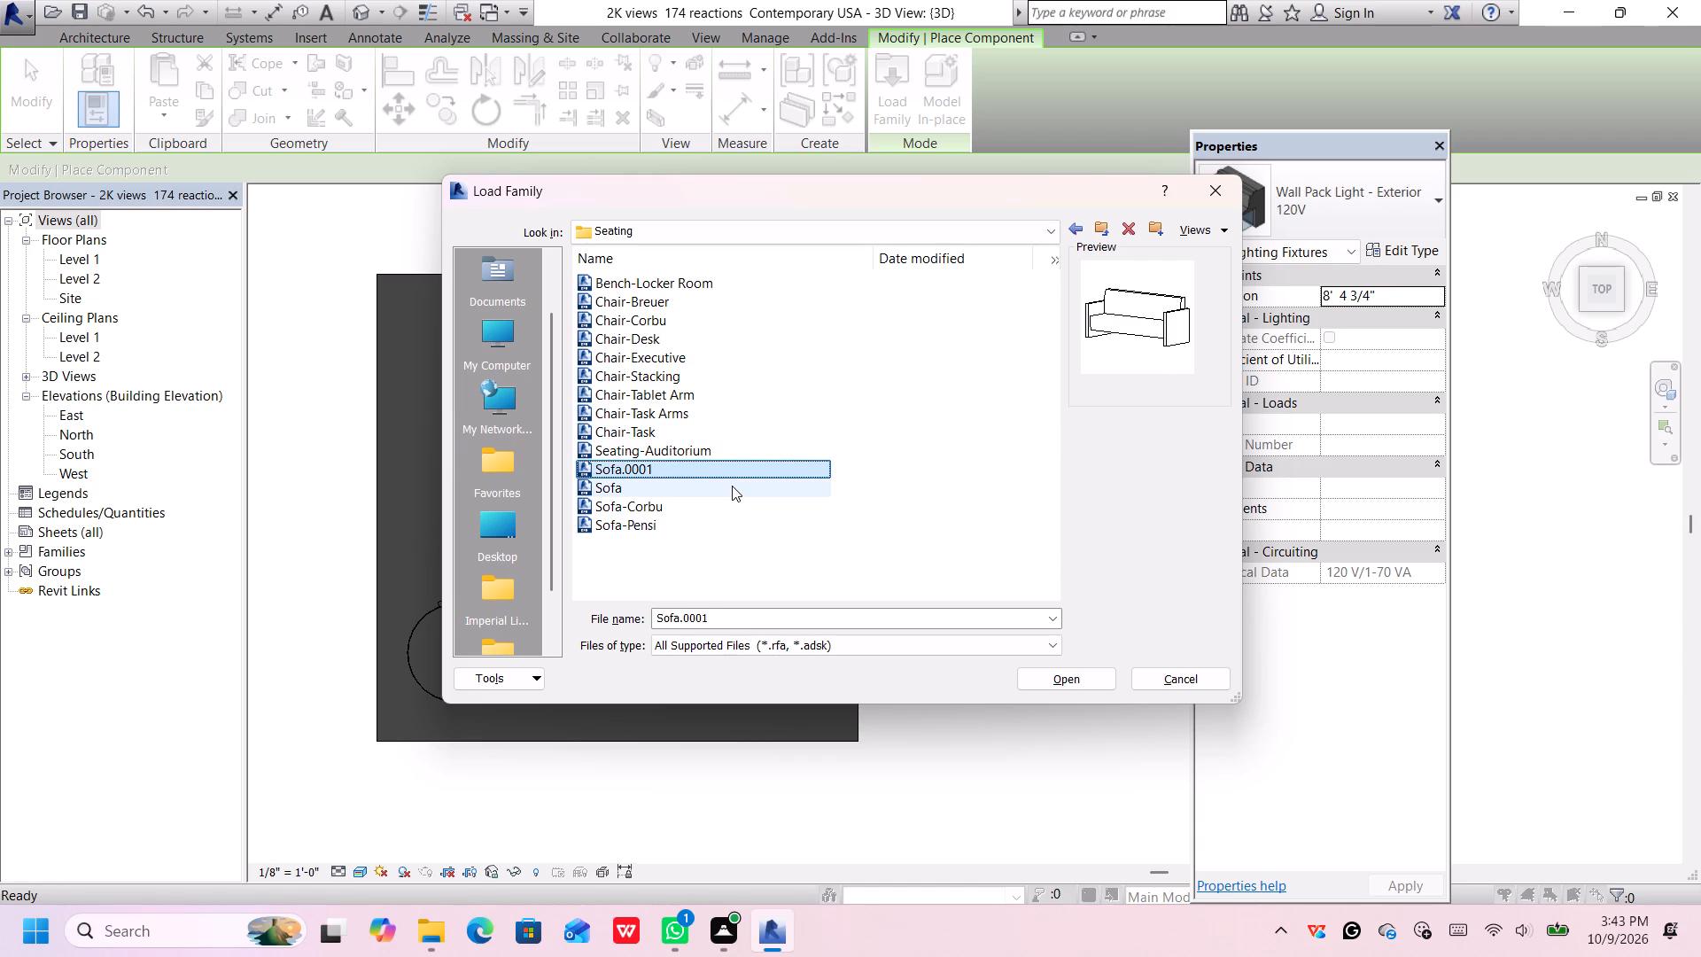
pyautogui.click(732, 486)
pyautogui.click(725, 509)
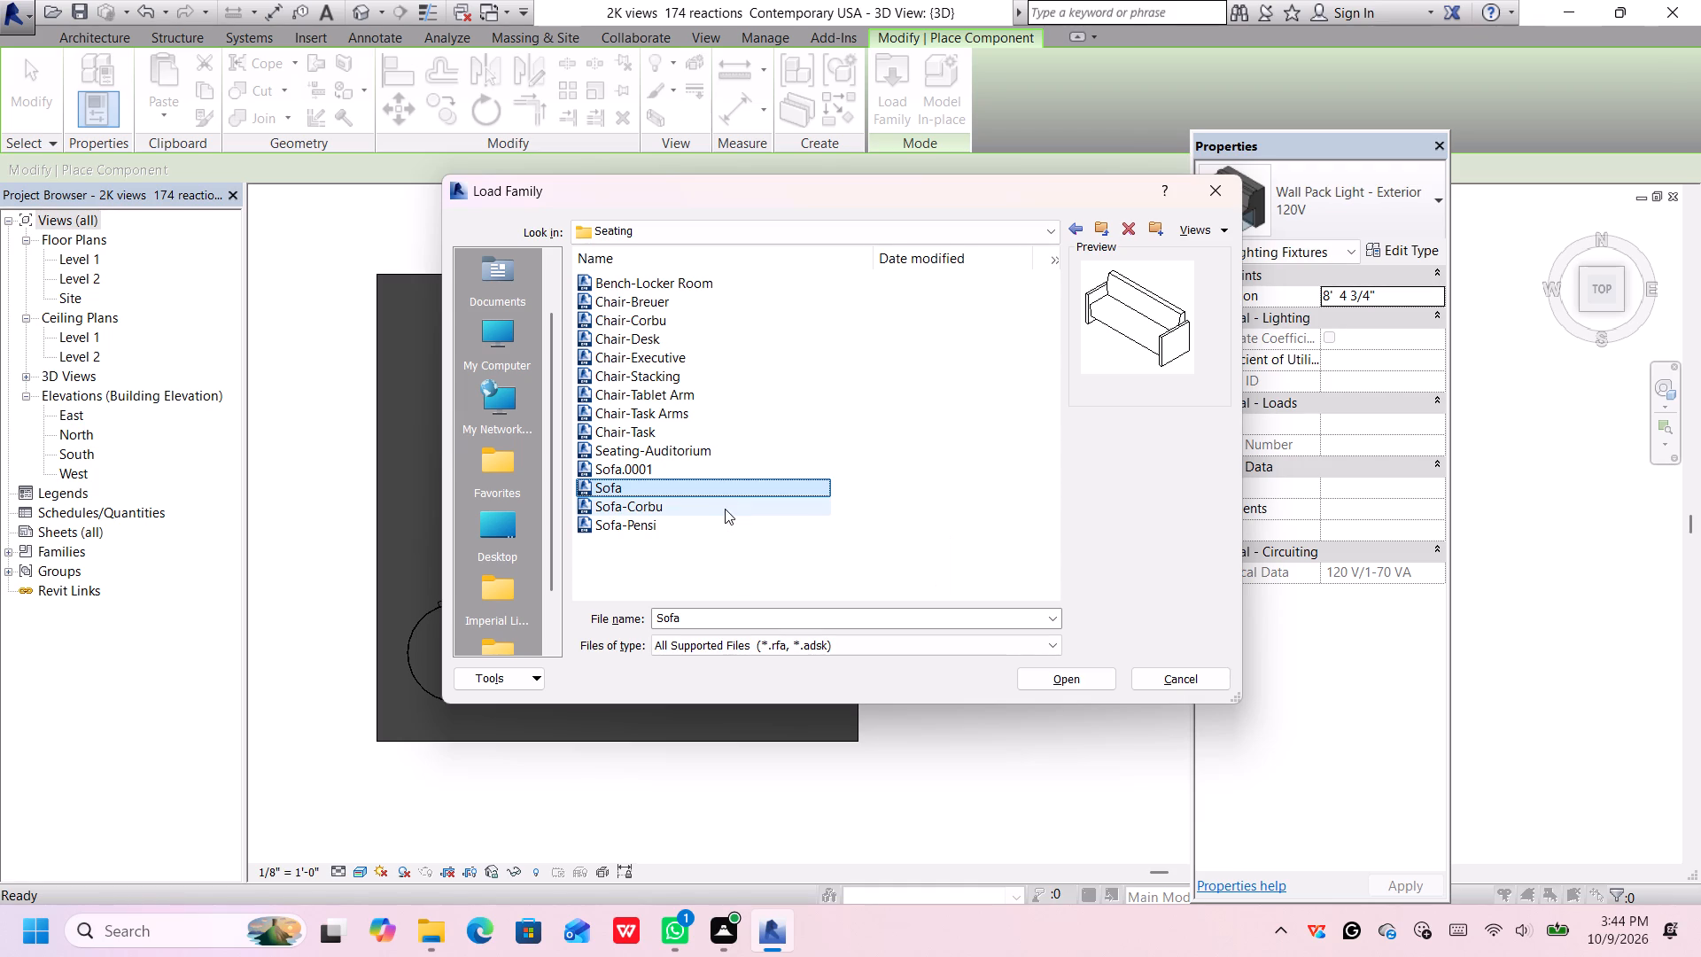
pyautogui.click(721, 538)
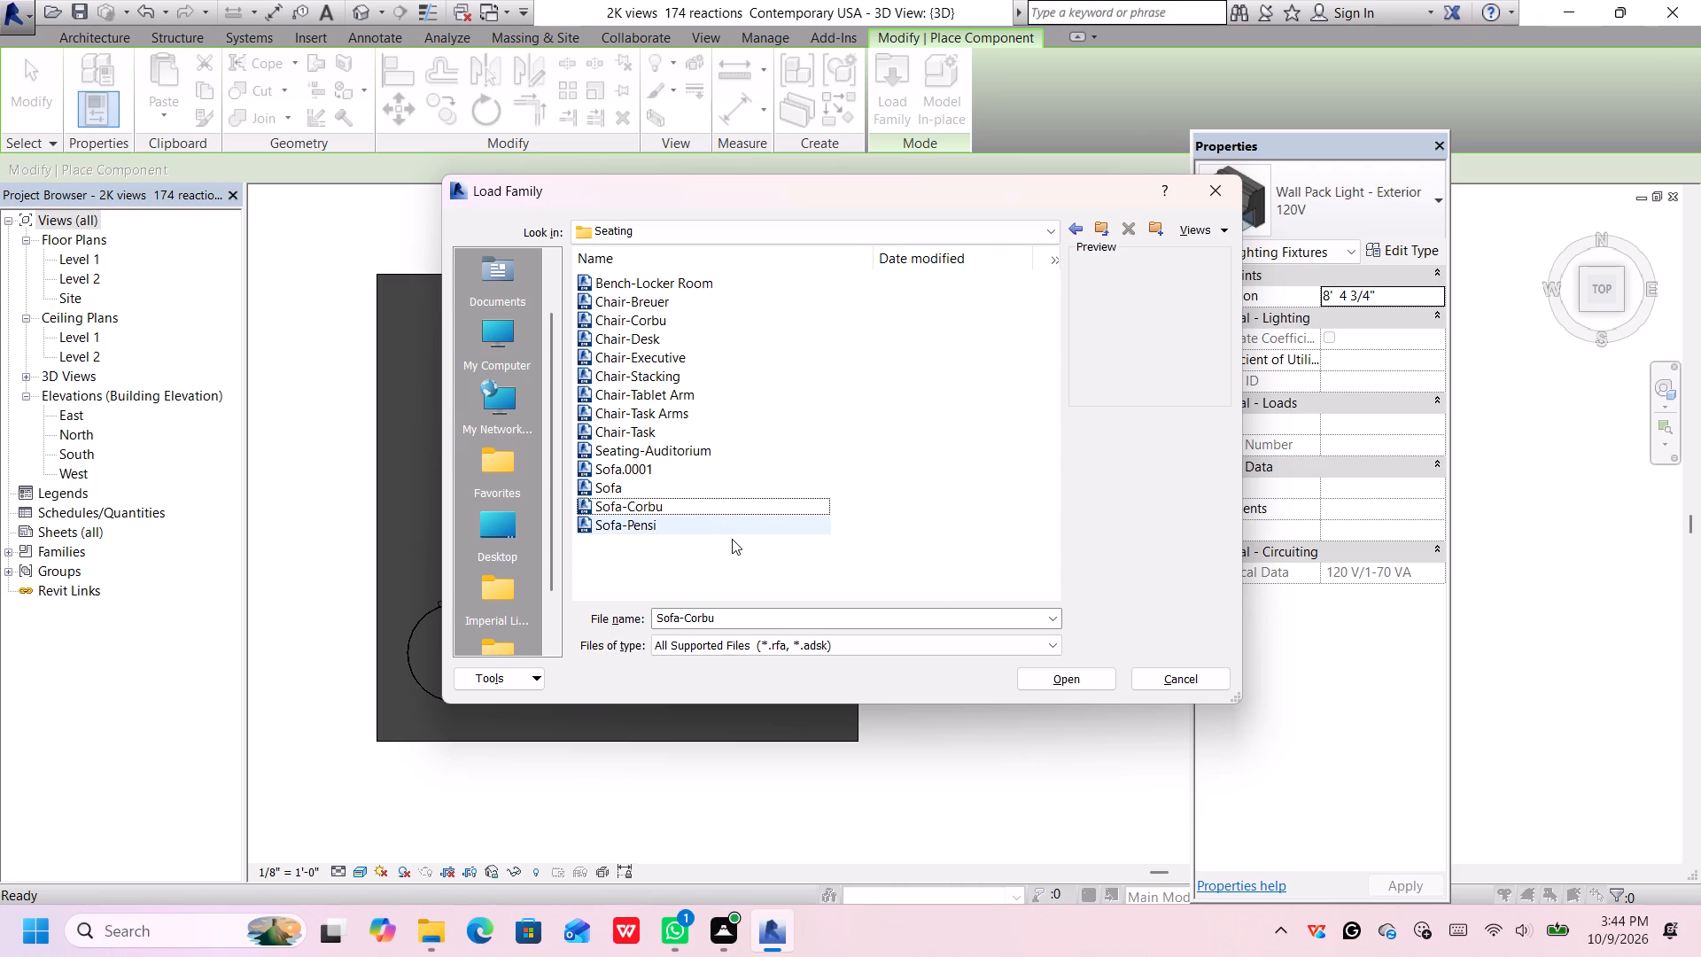
pyautogui.click(692, 505)
# Load the Sofa-Pensi family from the Furniture Seating folder as the component for placement.
pyautogui.click(667, 533)
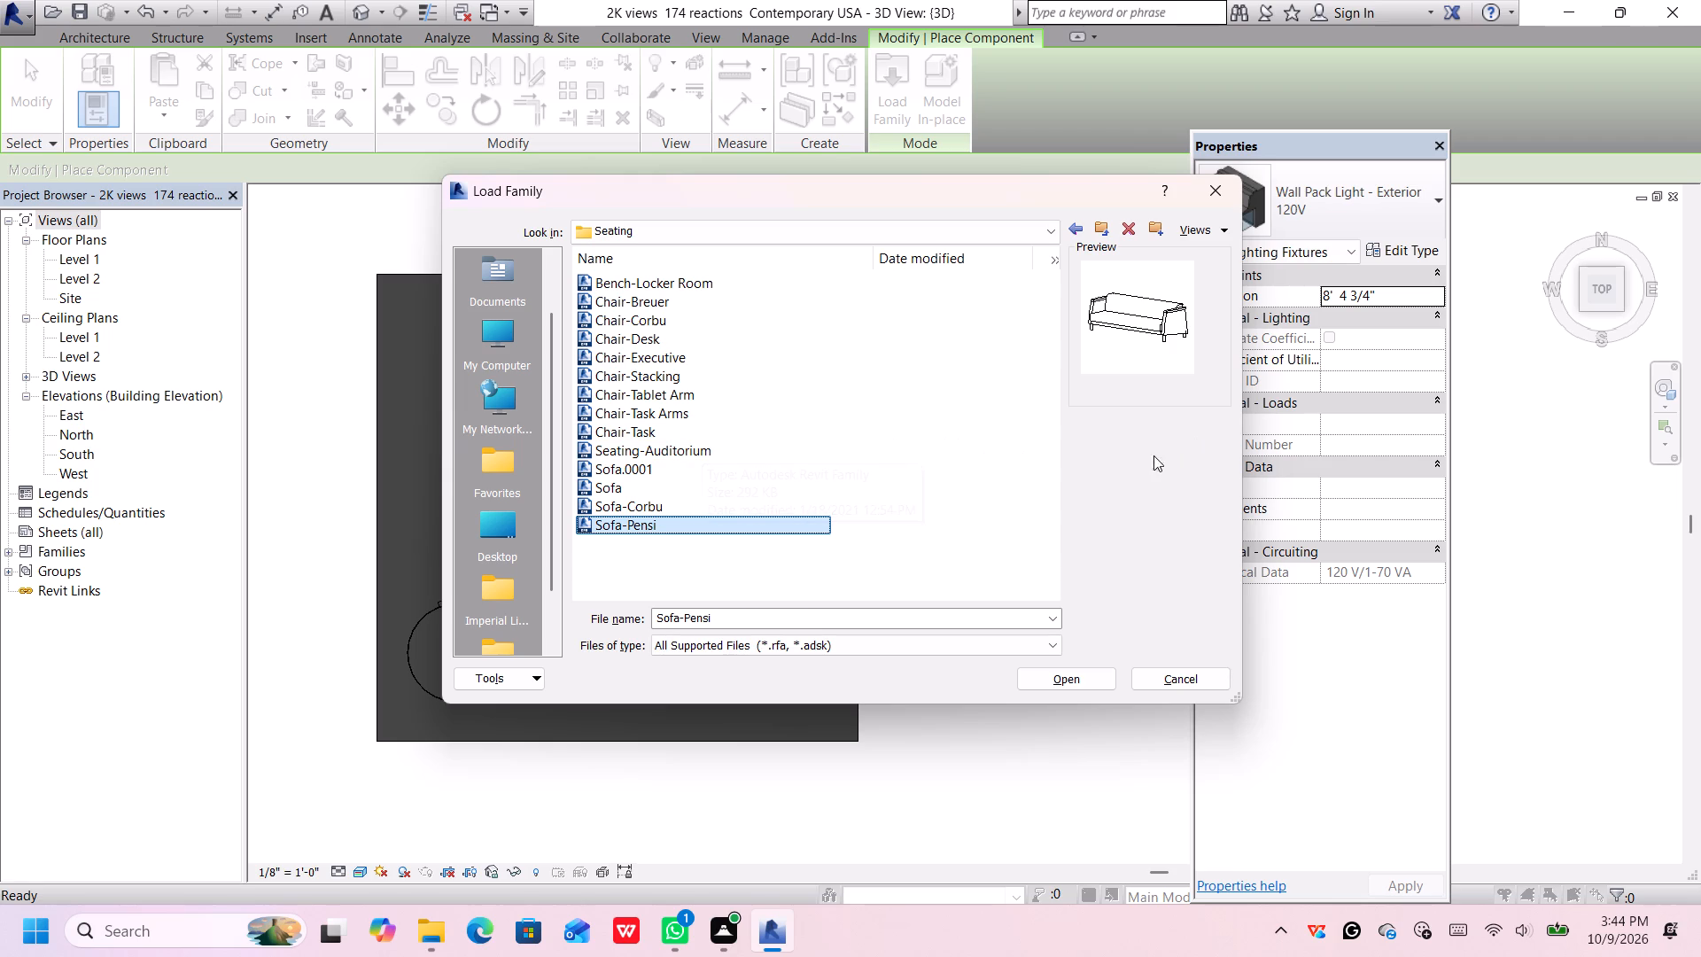
pyautogui.click(1063, 680)
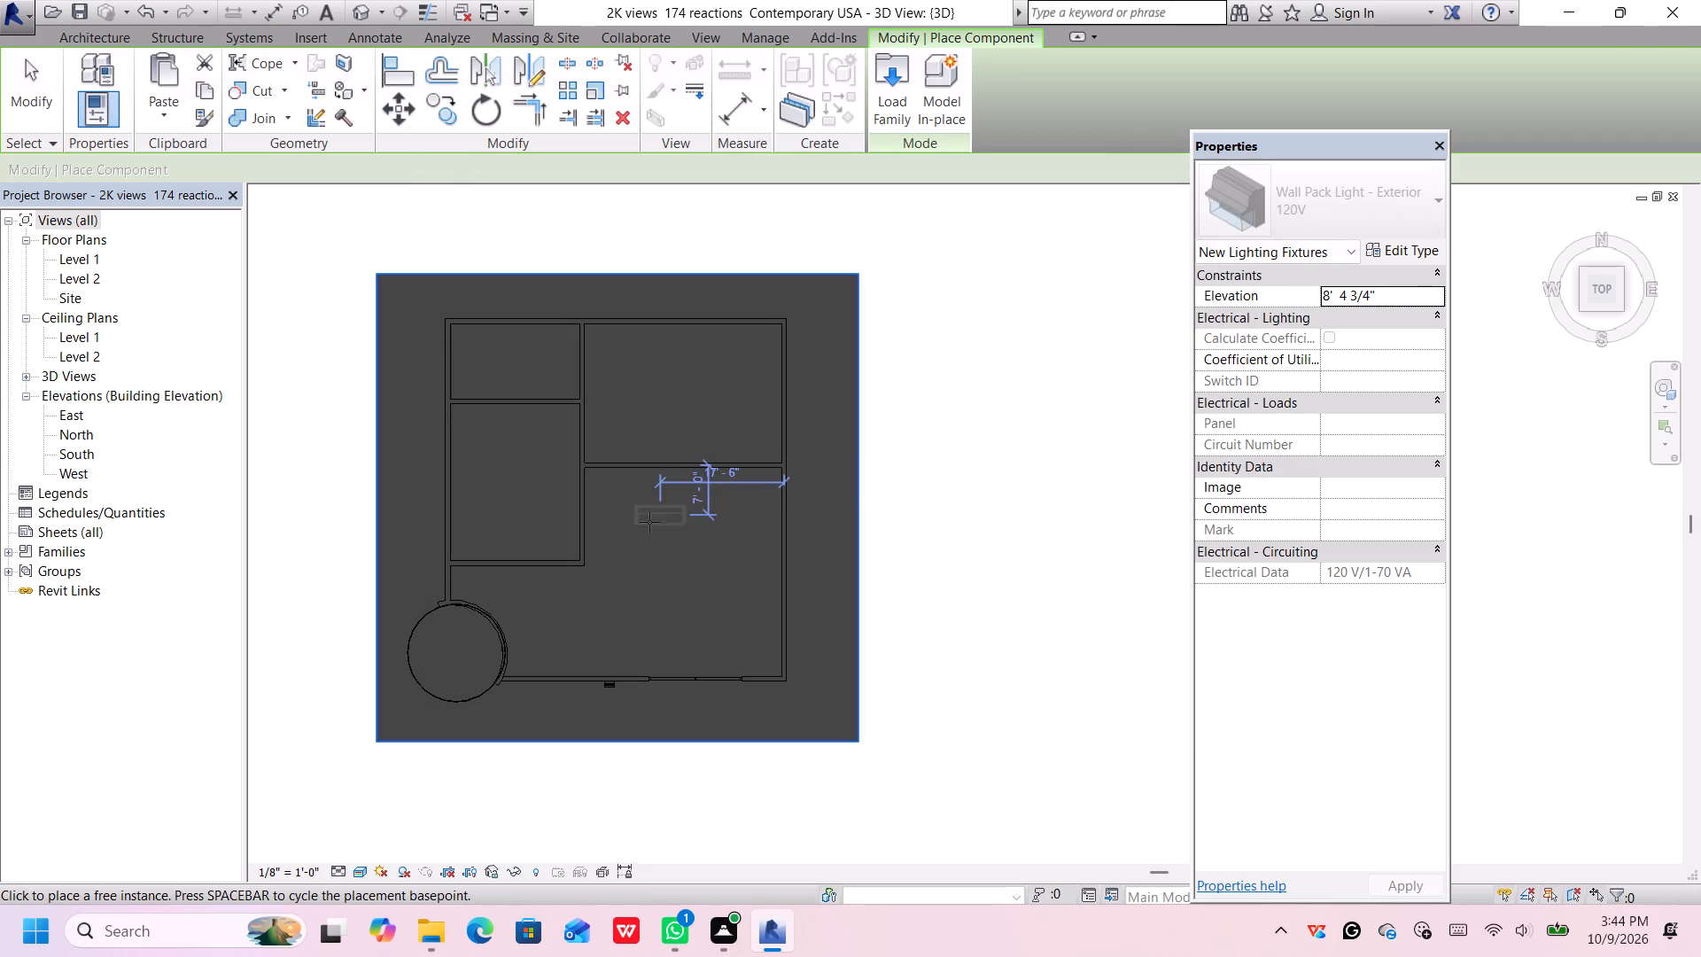
pyautogui.scroll(3, 642, 501)
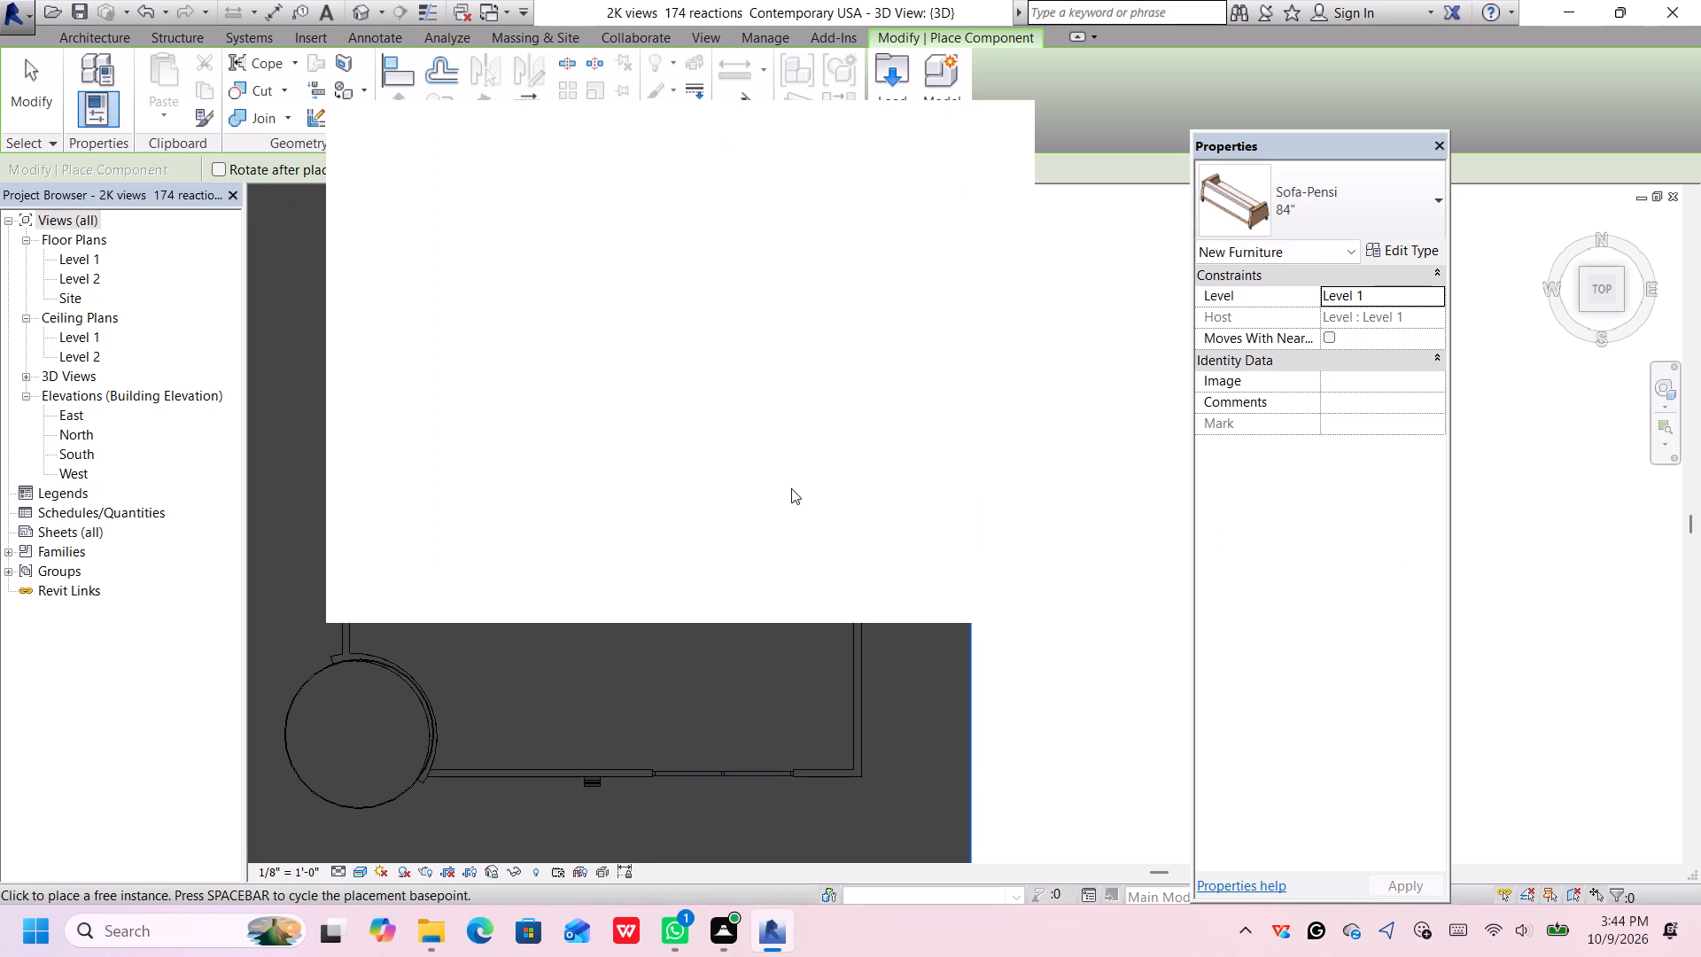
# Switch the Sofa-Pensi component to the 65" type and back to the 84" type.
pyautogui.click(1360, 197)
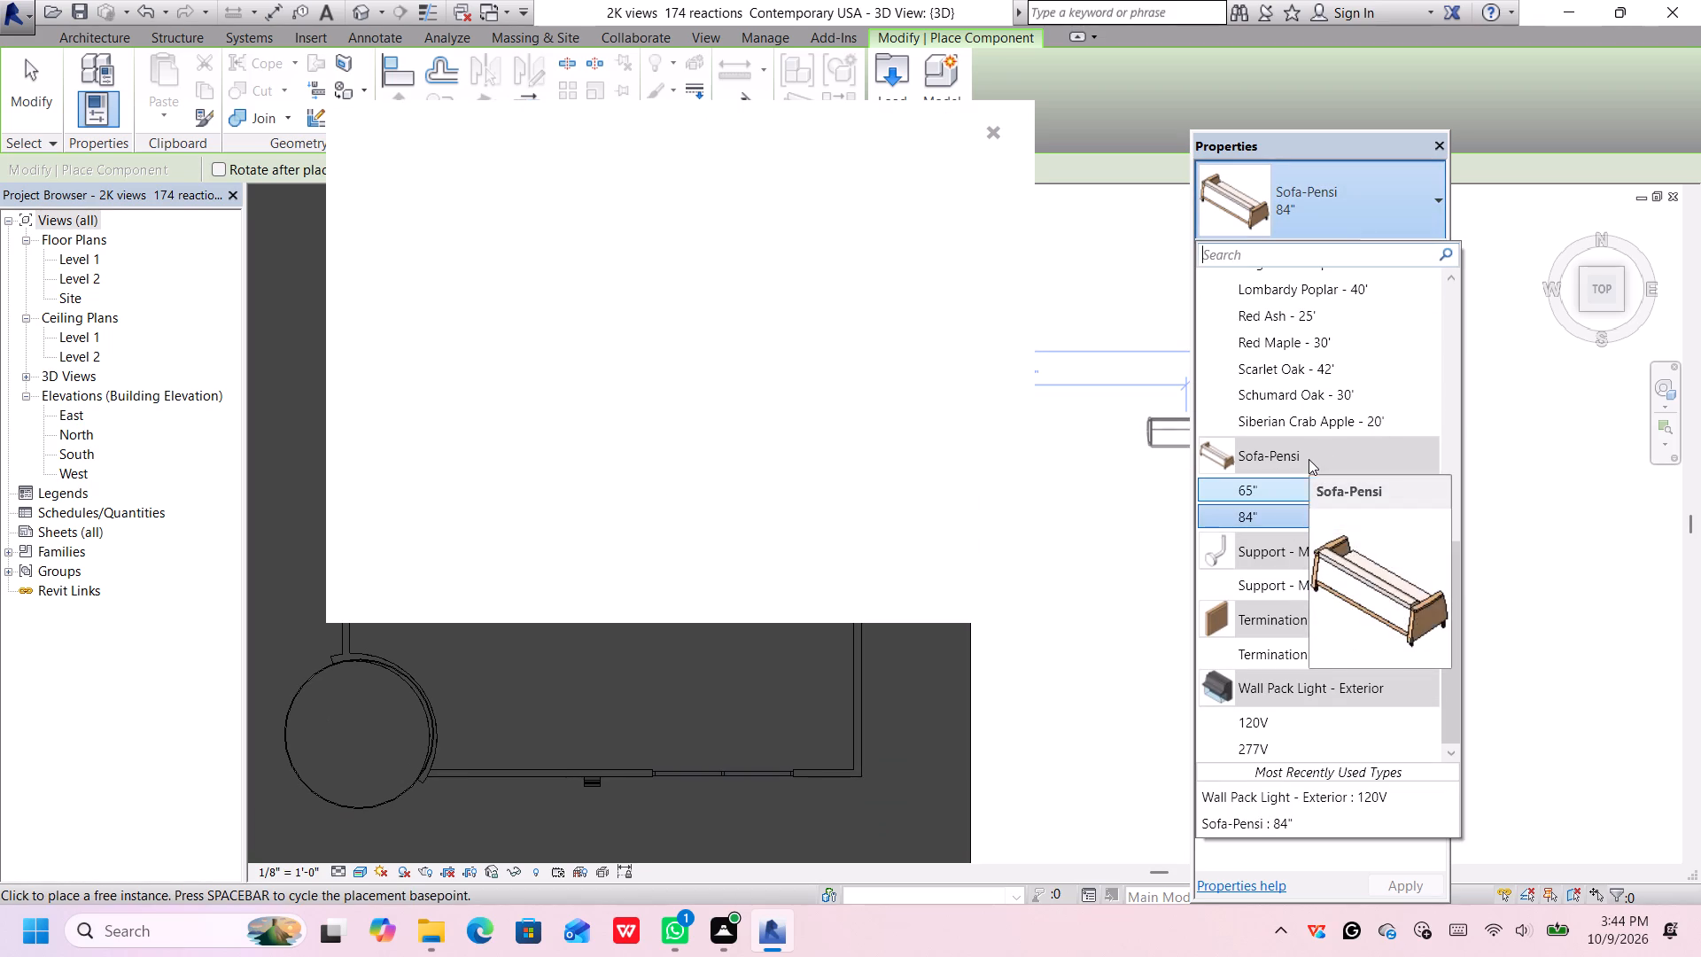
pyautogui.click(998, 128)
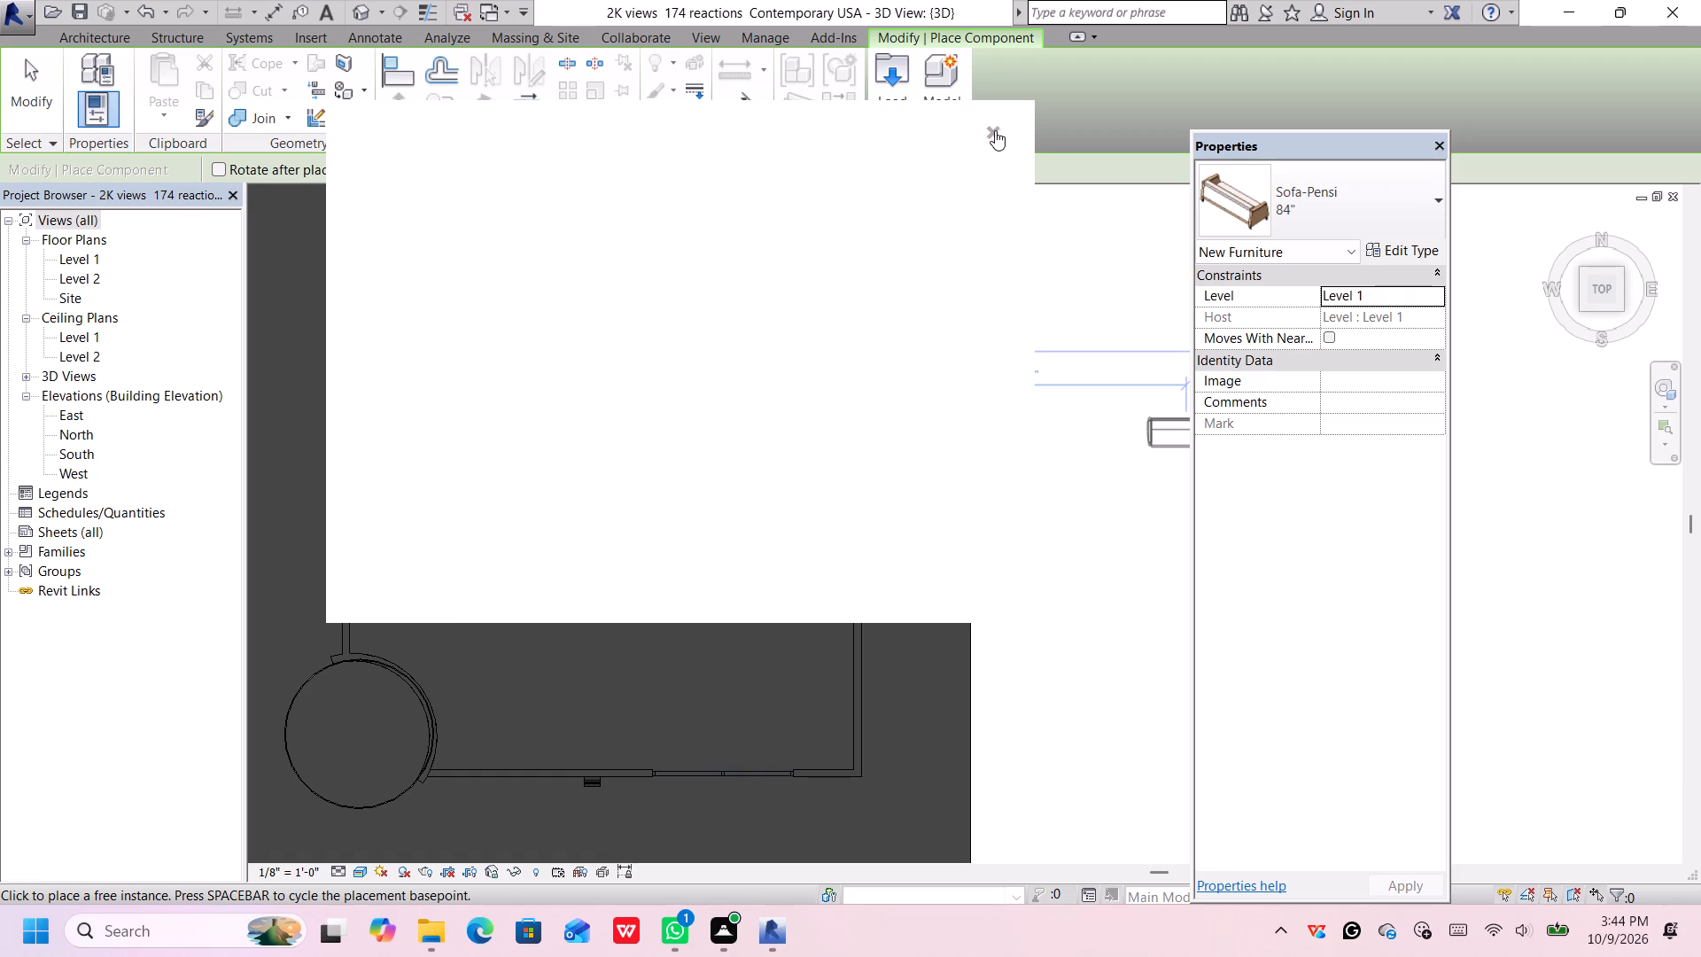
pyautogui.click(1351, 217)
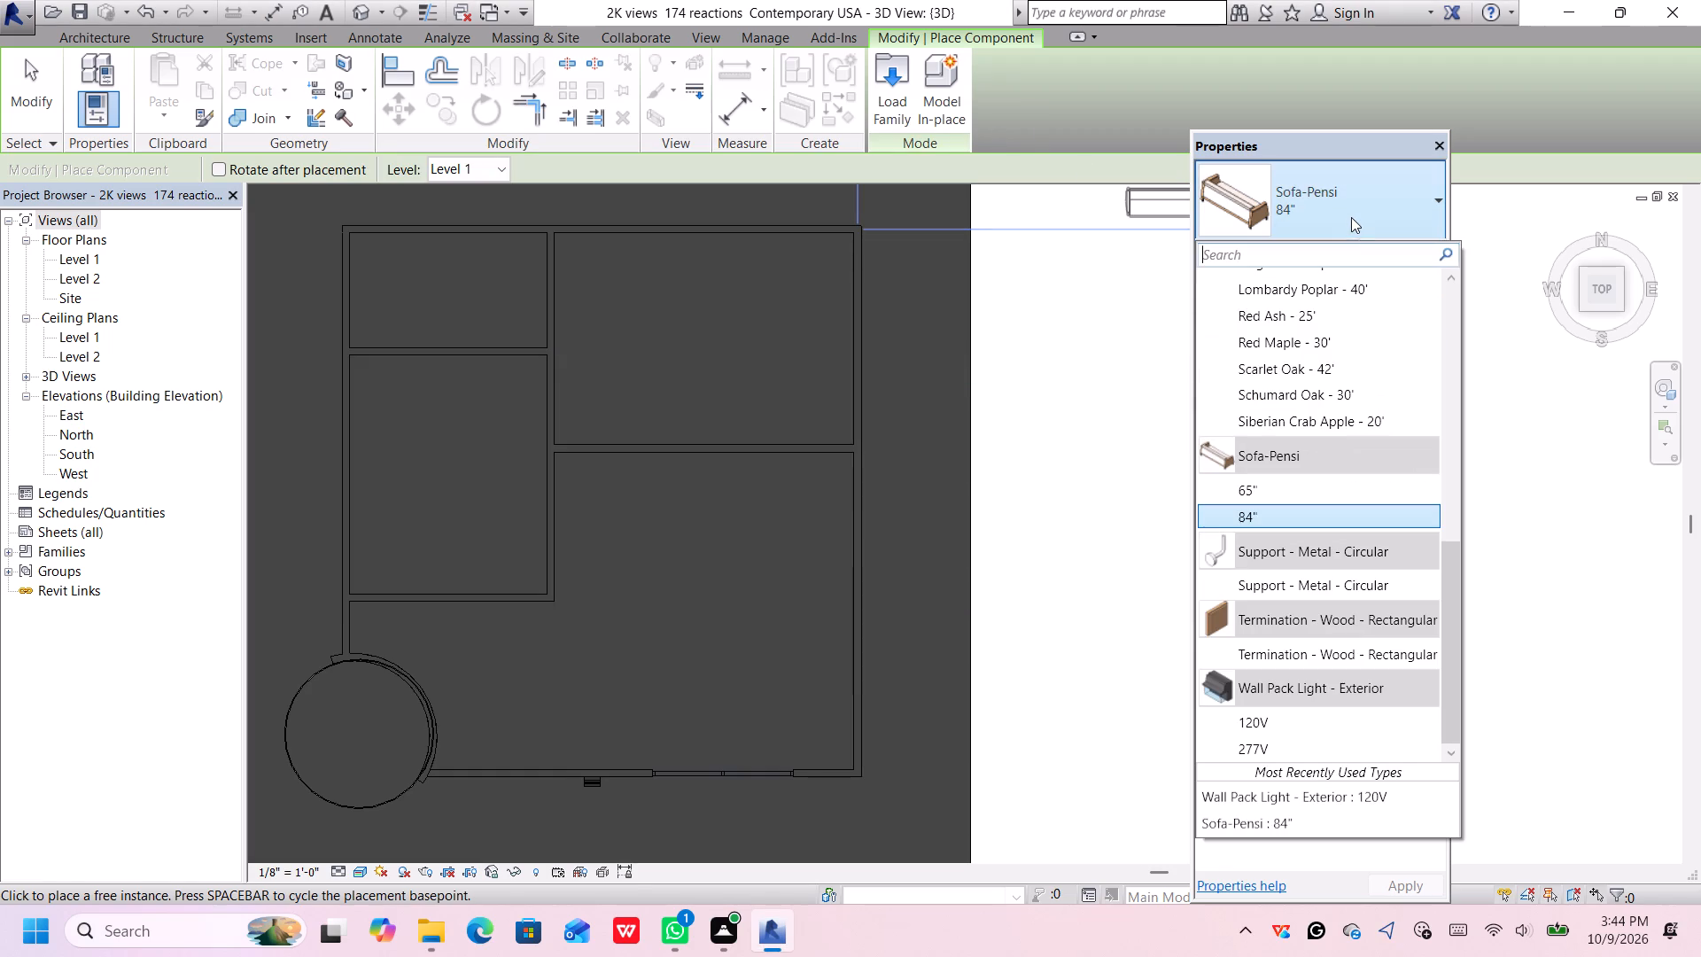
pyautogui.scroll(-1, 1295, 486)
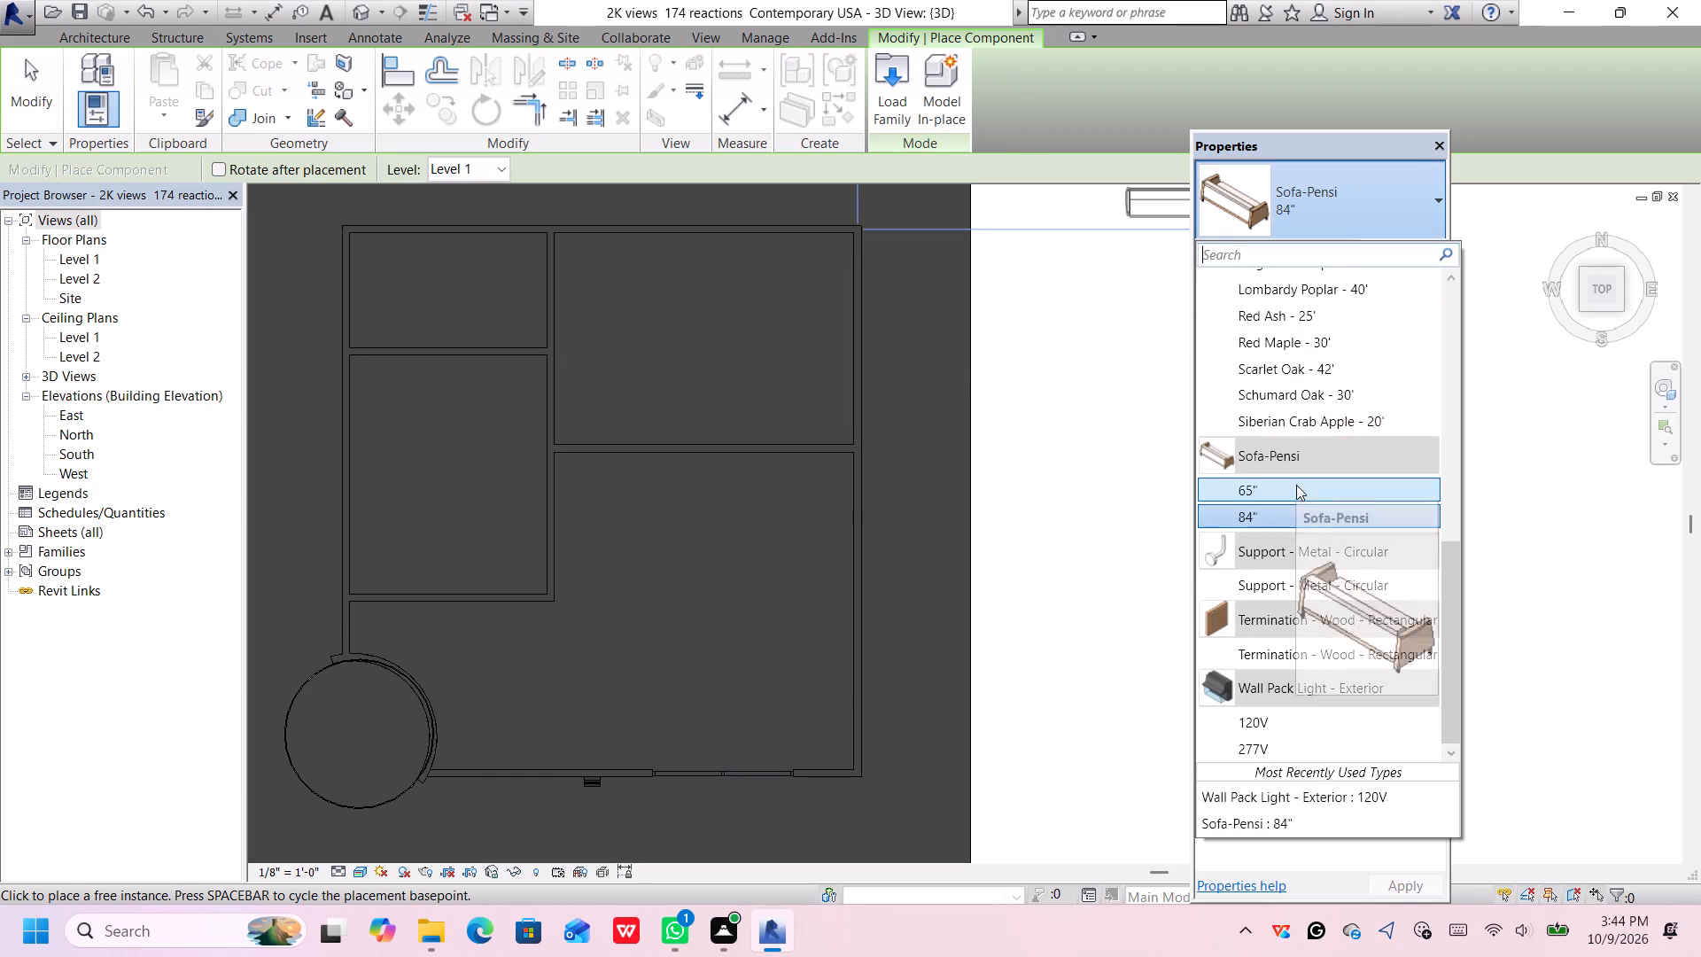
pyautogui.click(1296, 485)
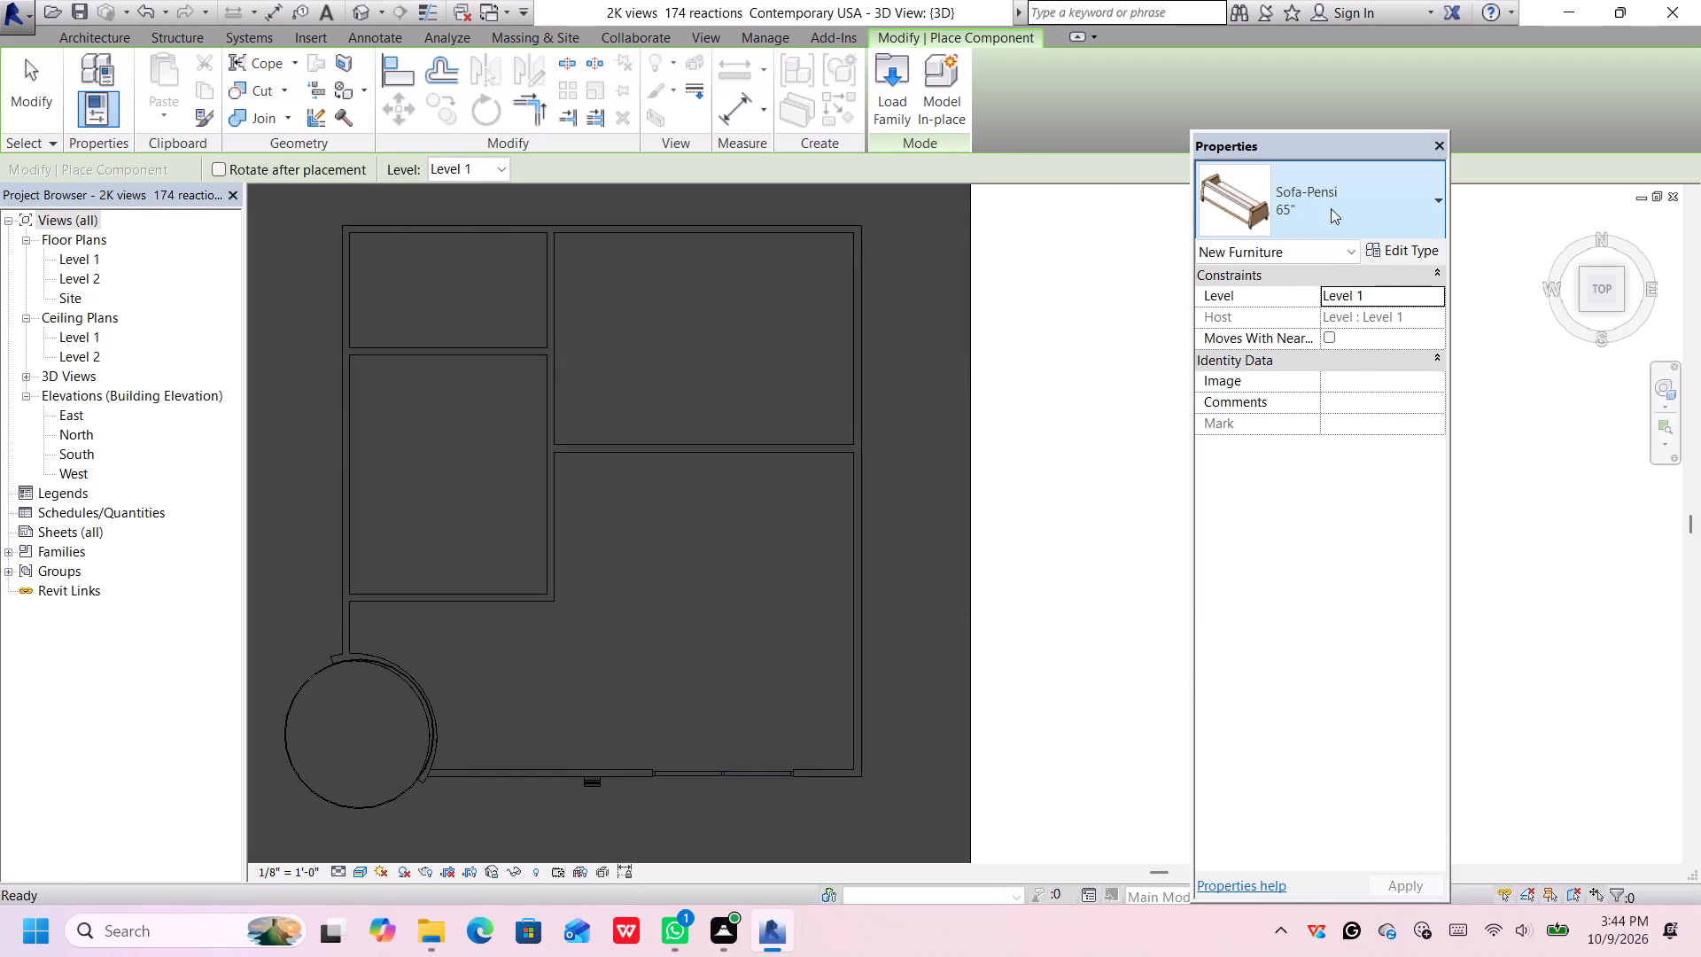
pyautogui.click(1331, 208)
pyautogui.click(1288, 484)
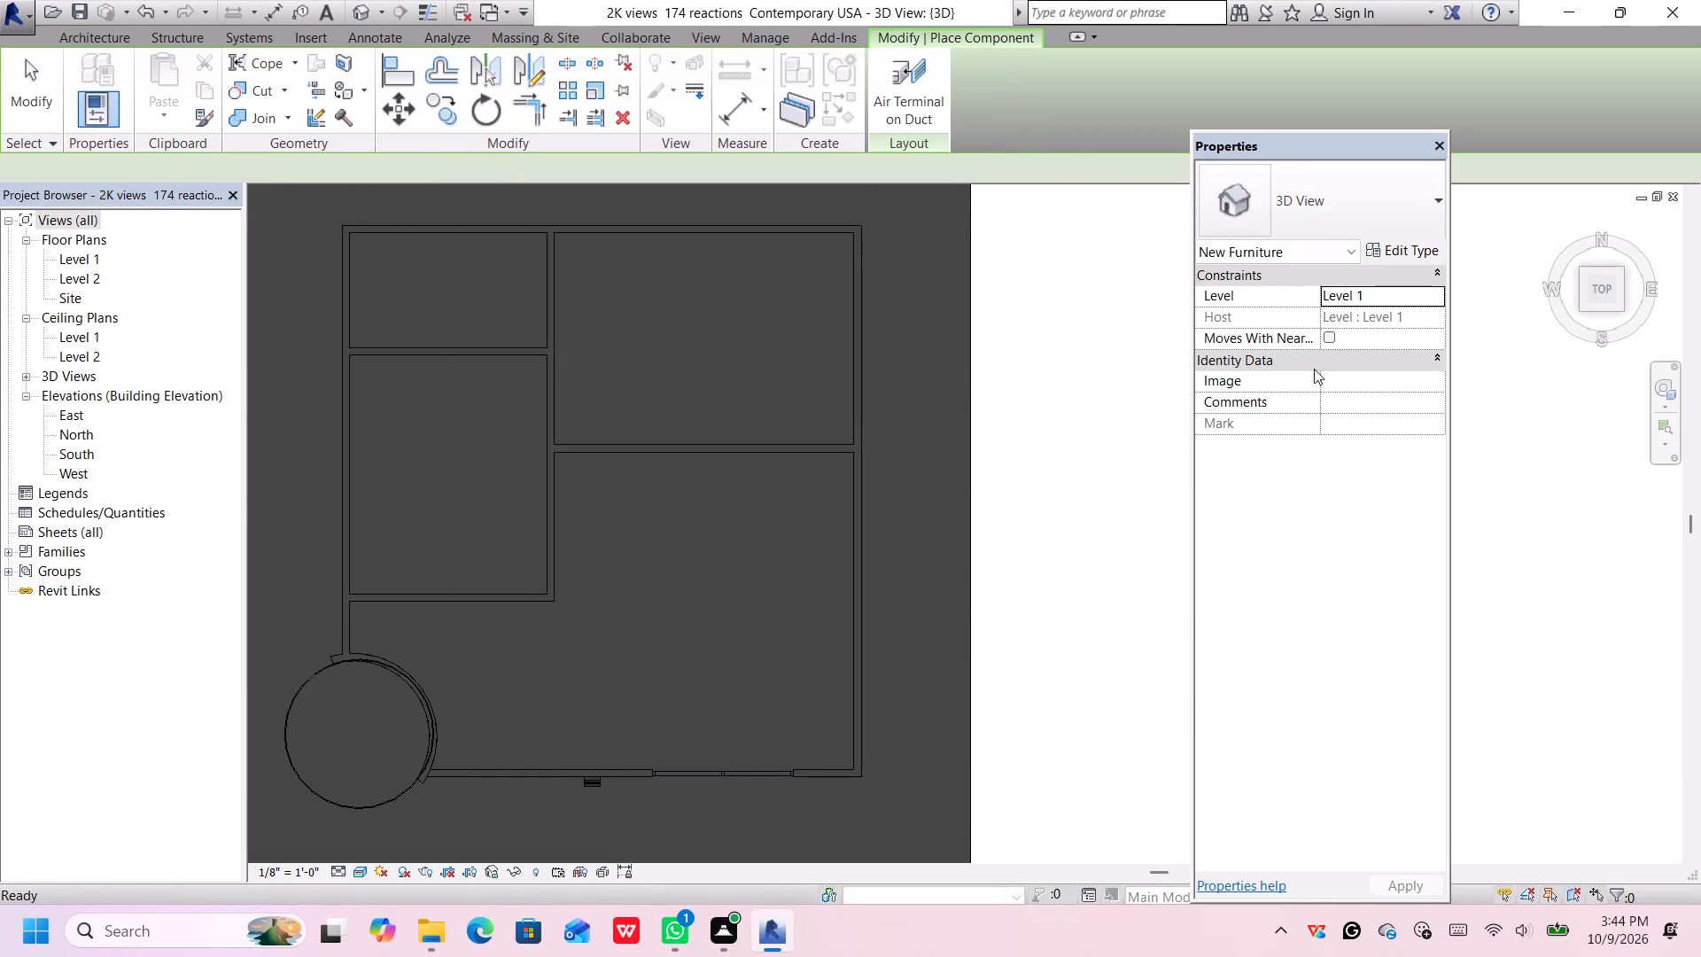
# Look through the loaded component types, including parking spaces and trees, and pick Sofa-Pensi 84".
pyautogui.click(1358, 191)
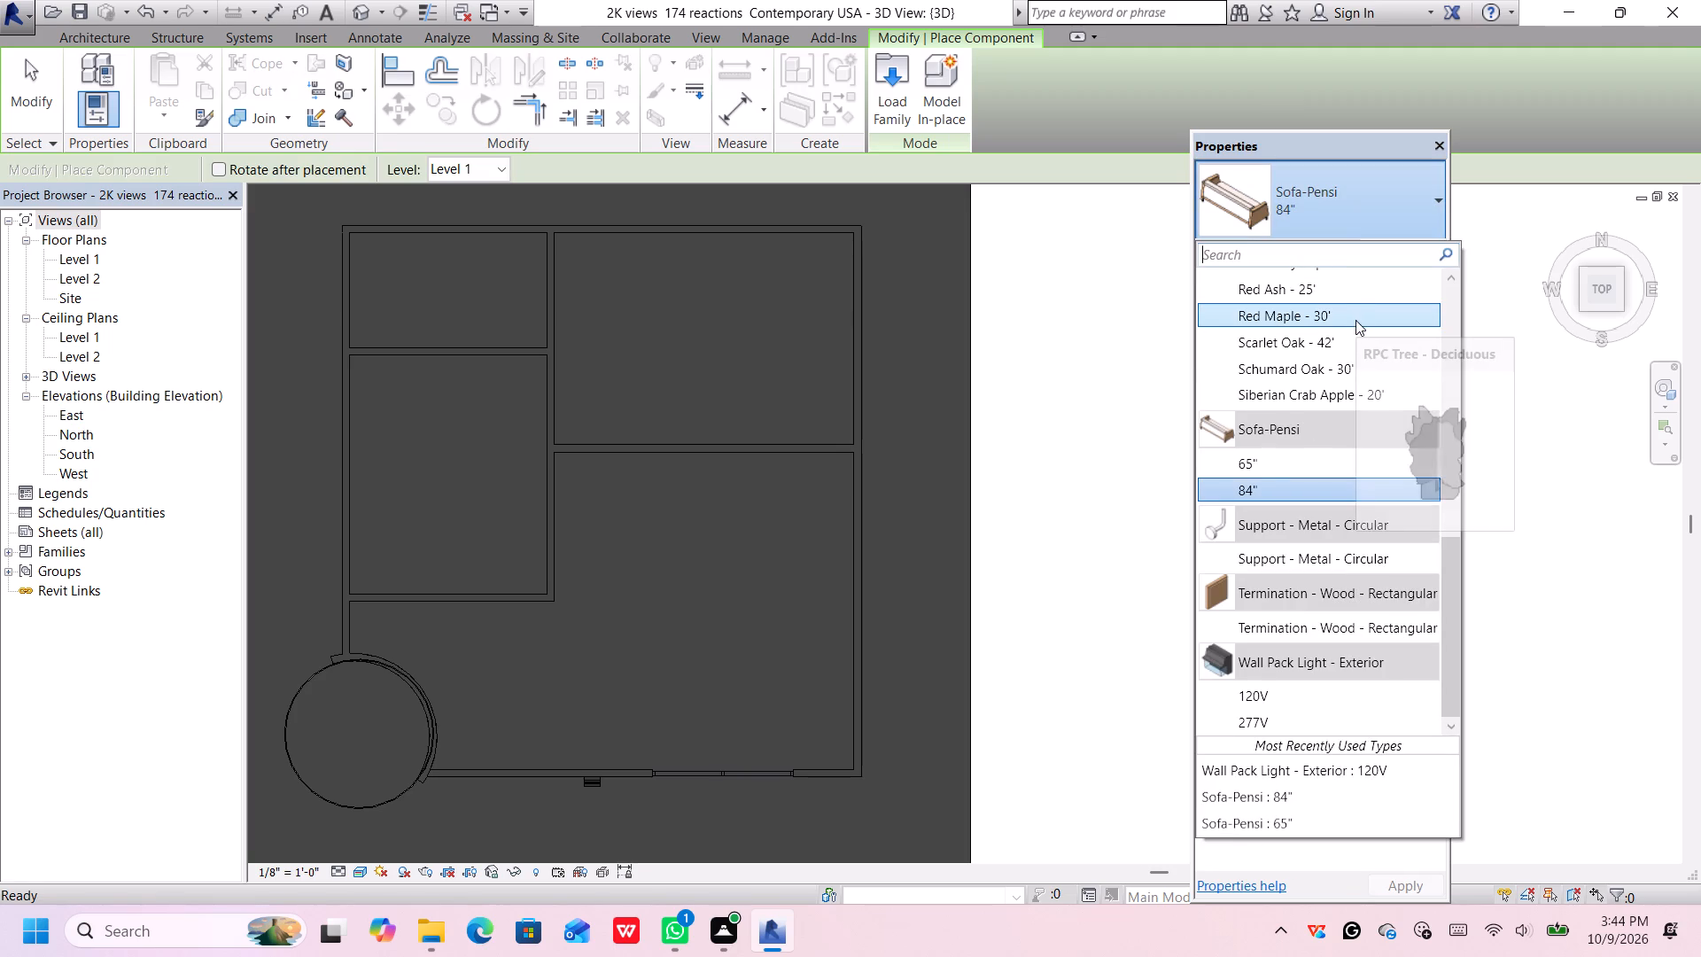
pyautogui.scroll(11, 1355, 320)
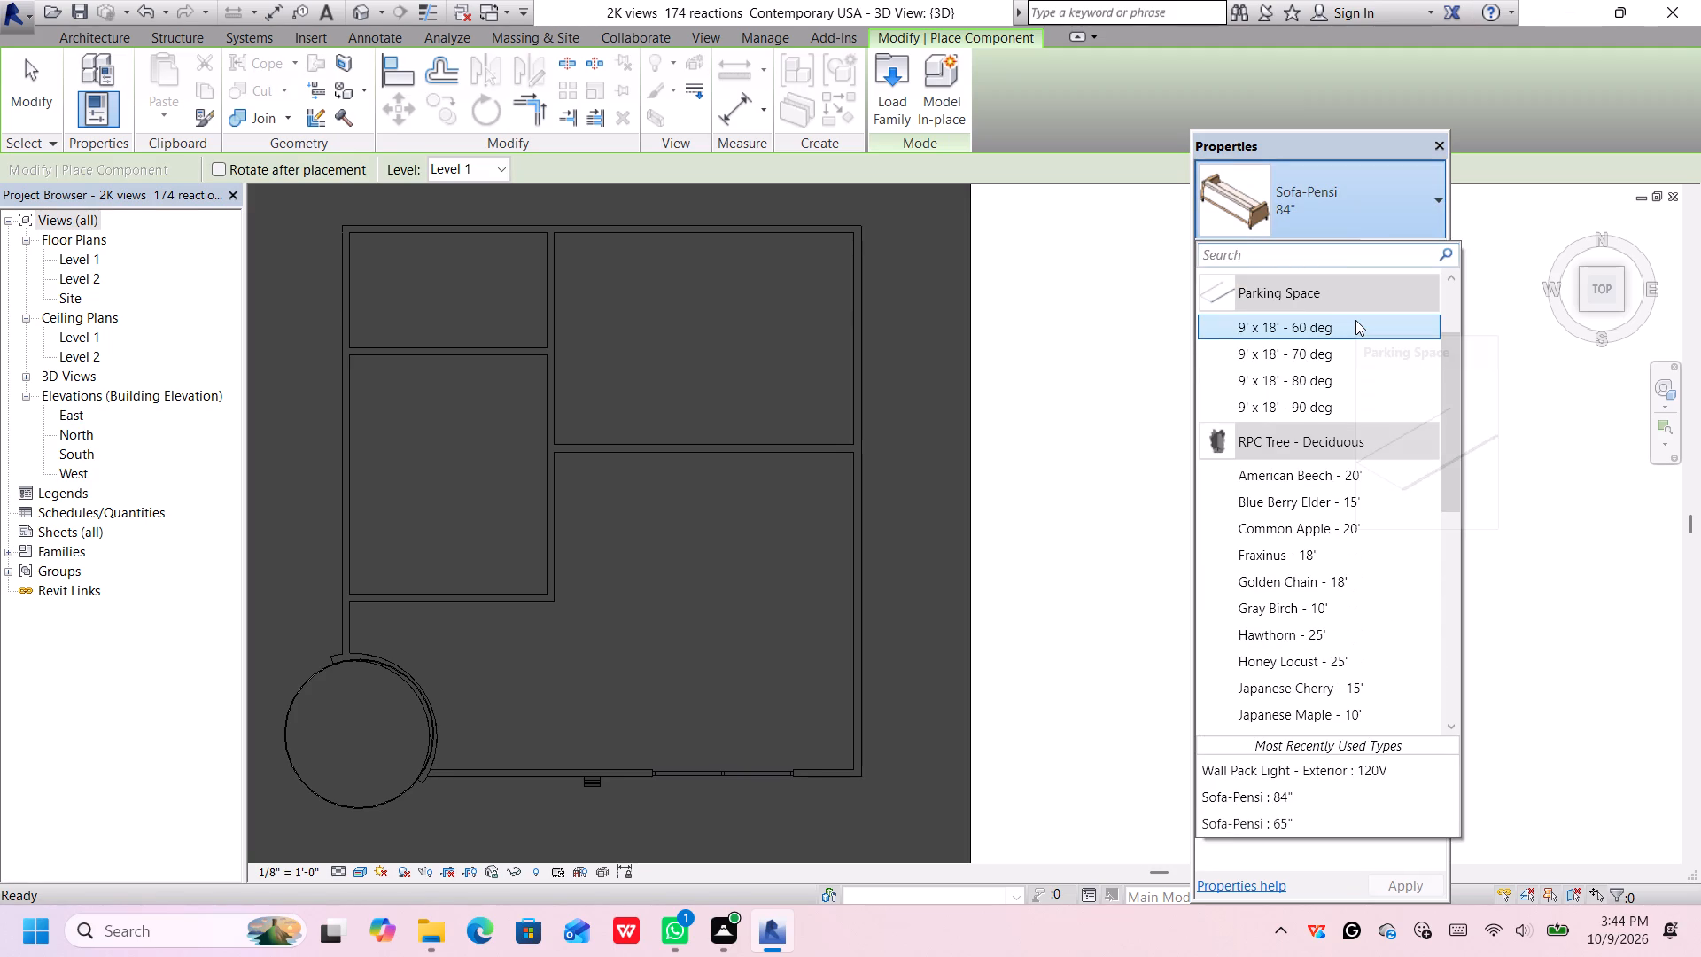
pyautogui.scroll(4, 1355, 320)
pyautogui.scroll(-2, 1355, 320)
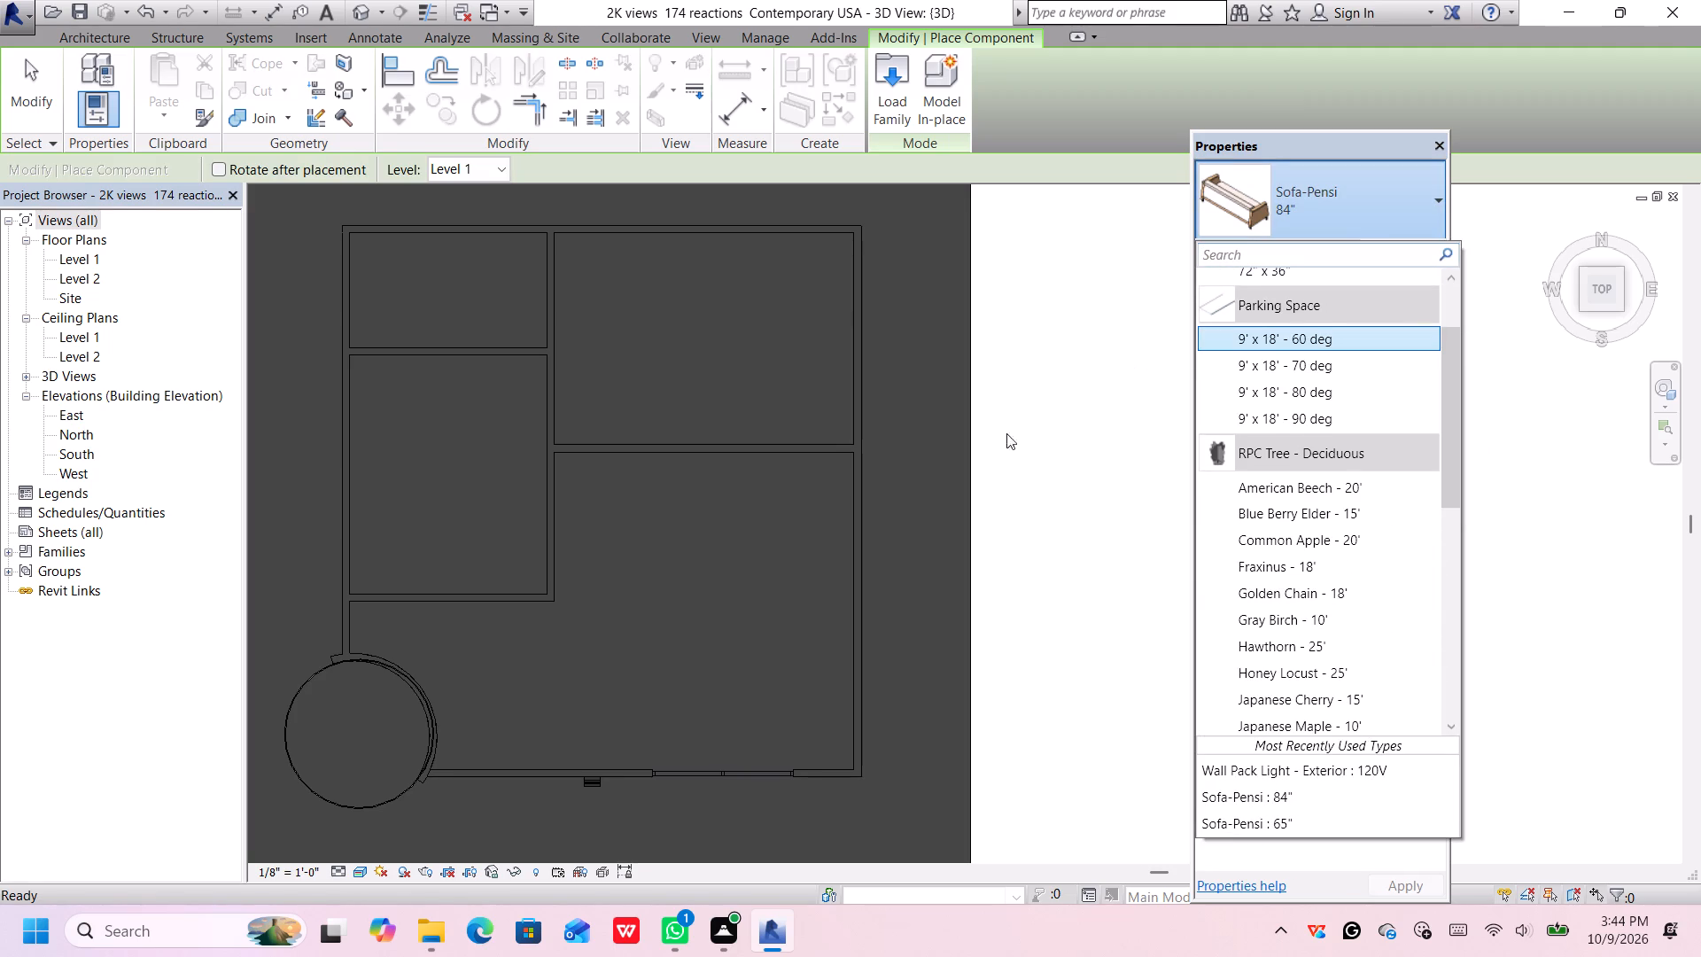
pyautogui.scroll(-4, 721, 557)
pyautogui.scroll(-2, 1312, 463)
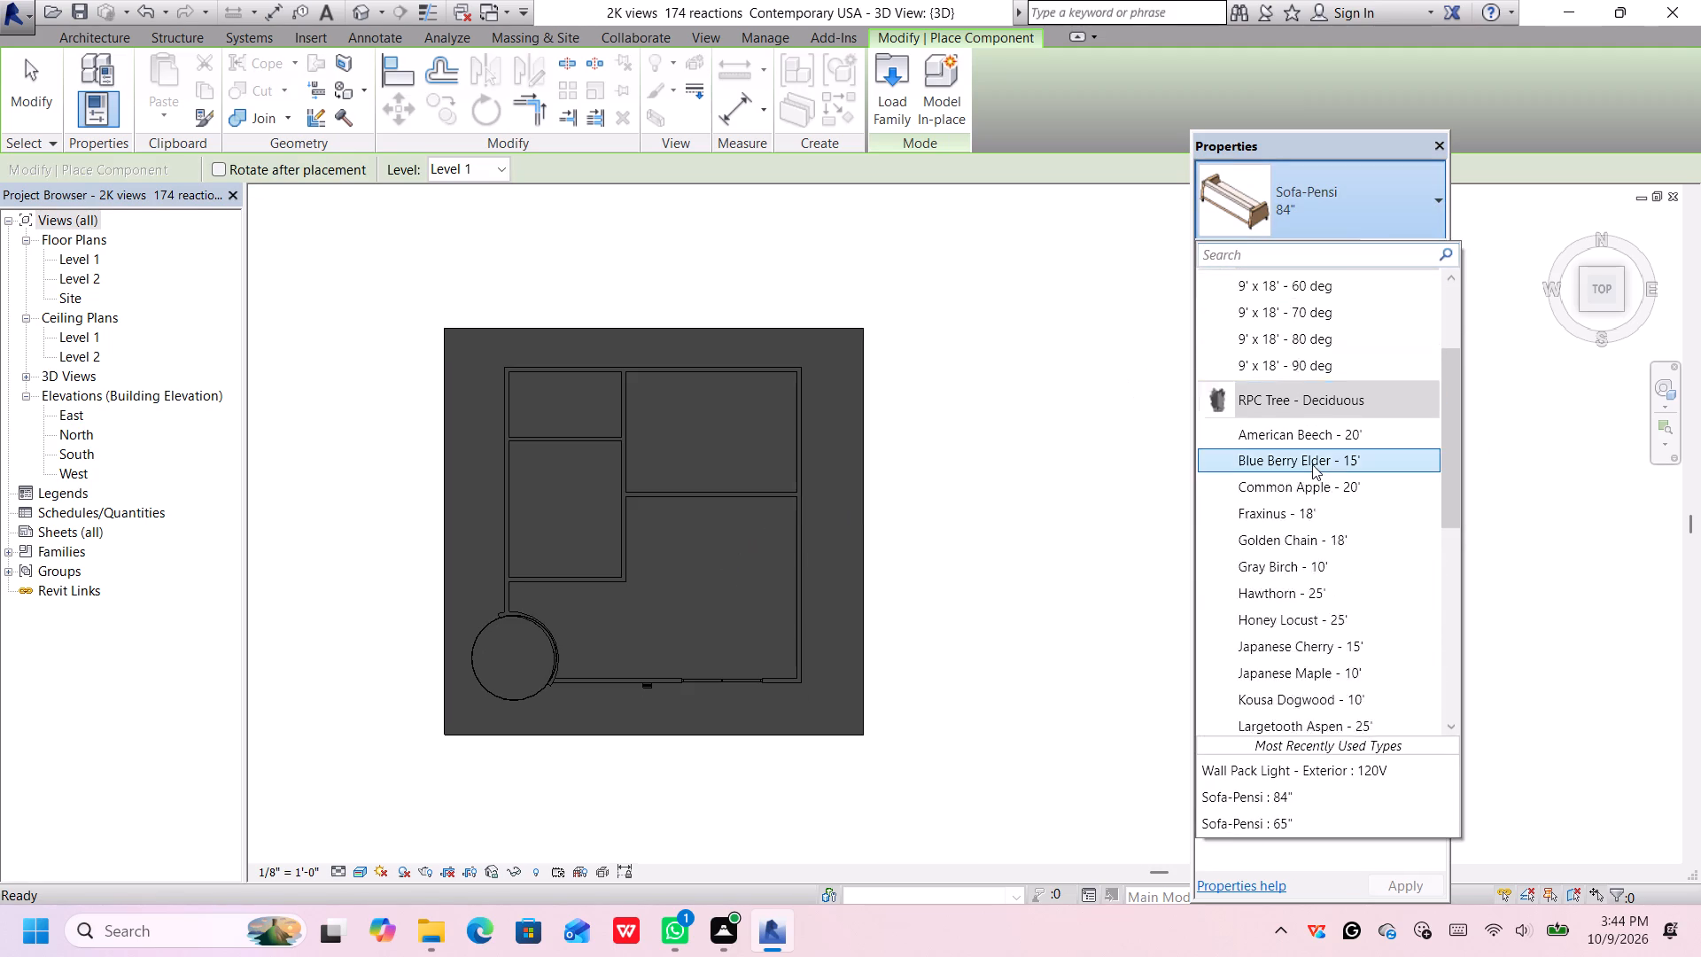
pyautogui.scroll(-15, 1312, 464)
pyautogui.scroll(3, 1310, 466)
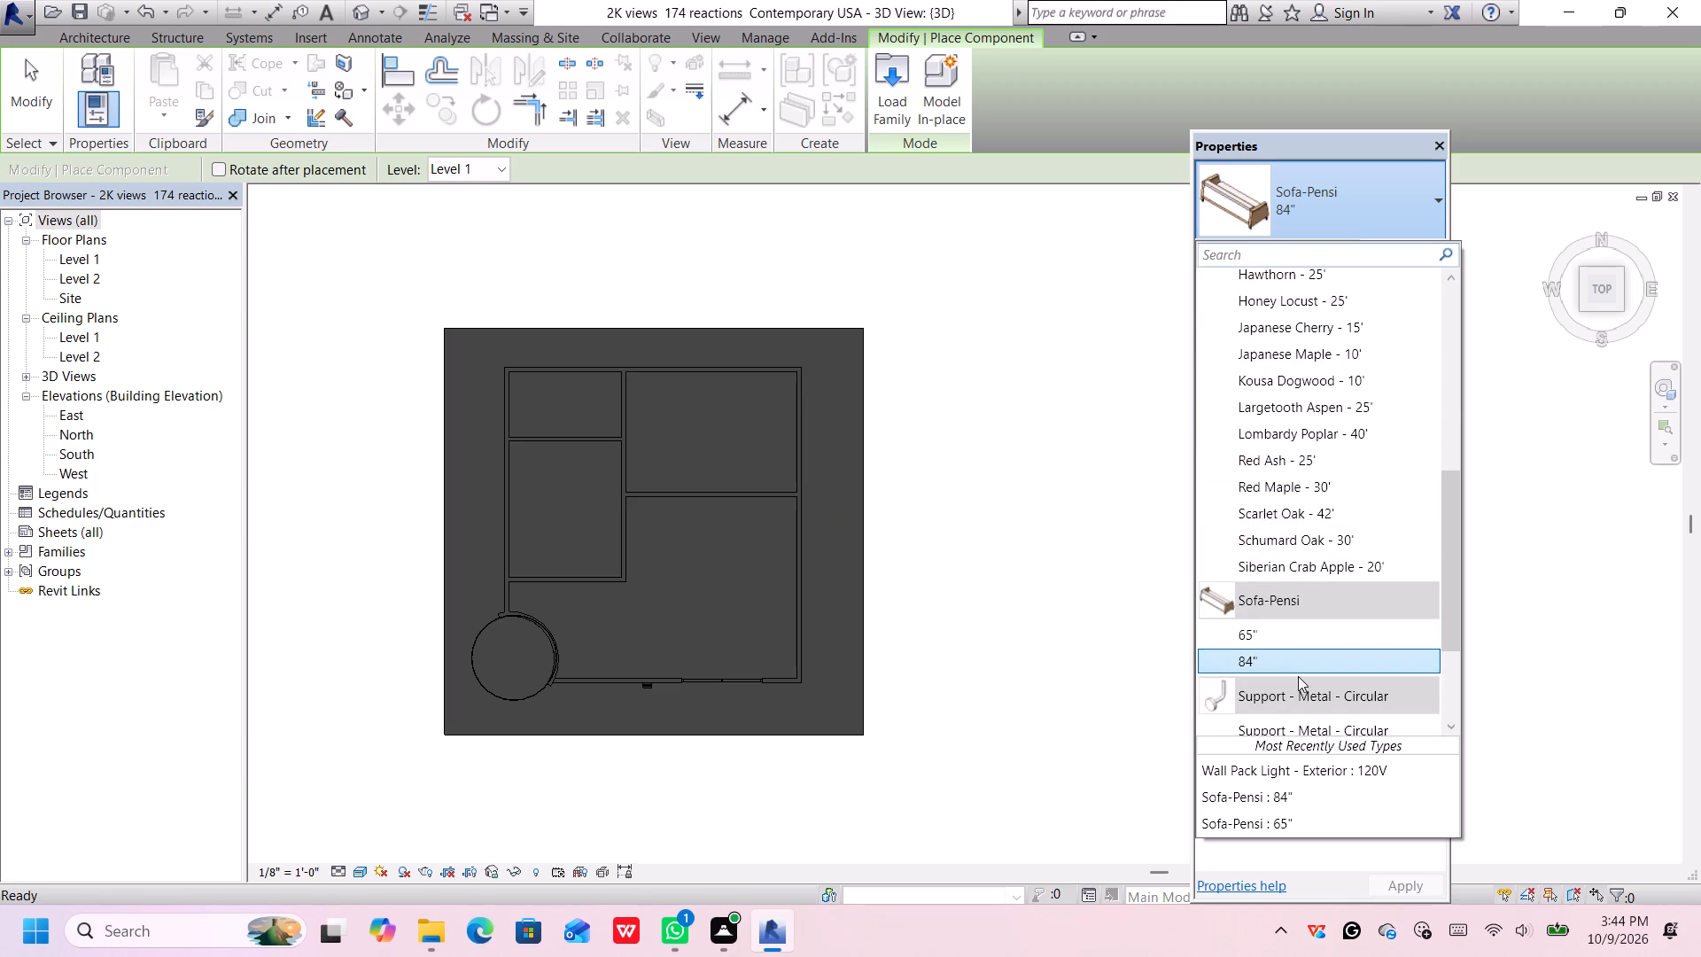
pyautogui.click(1300, 667)
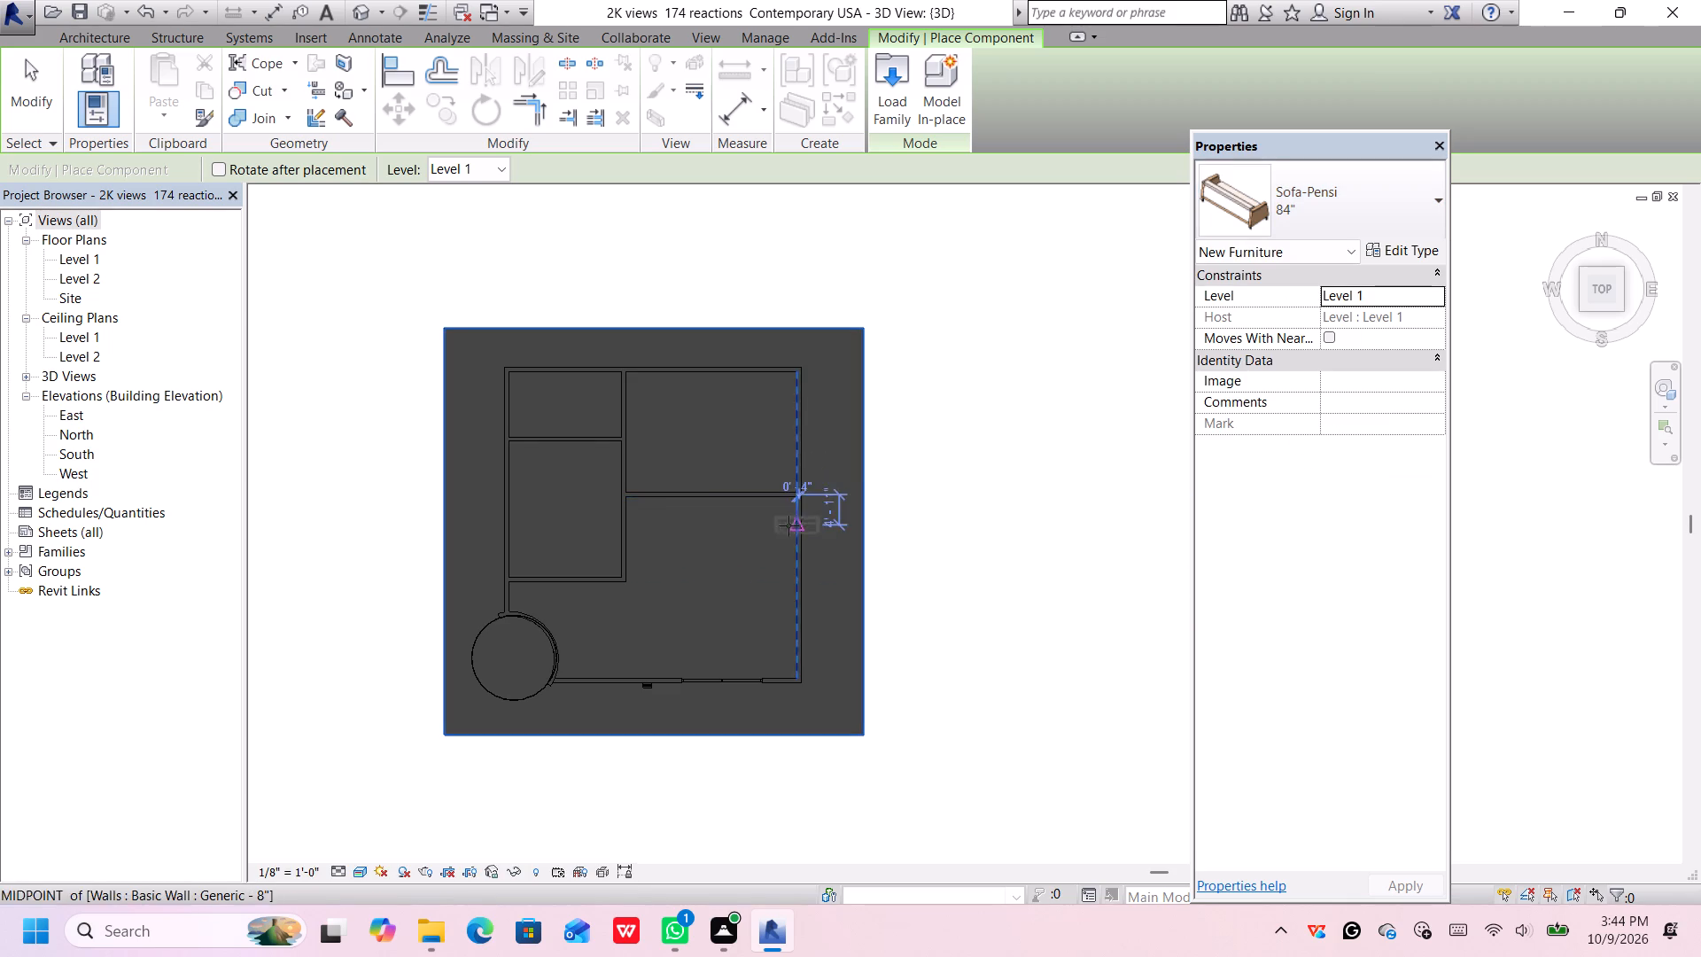
# Place three Sofa-Pensi 84" sofas in a U arrangement in the large southeast room, turning the second and third by 90° each.
pyautogui.scroll(3, 665, 508)
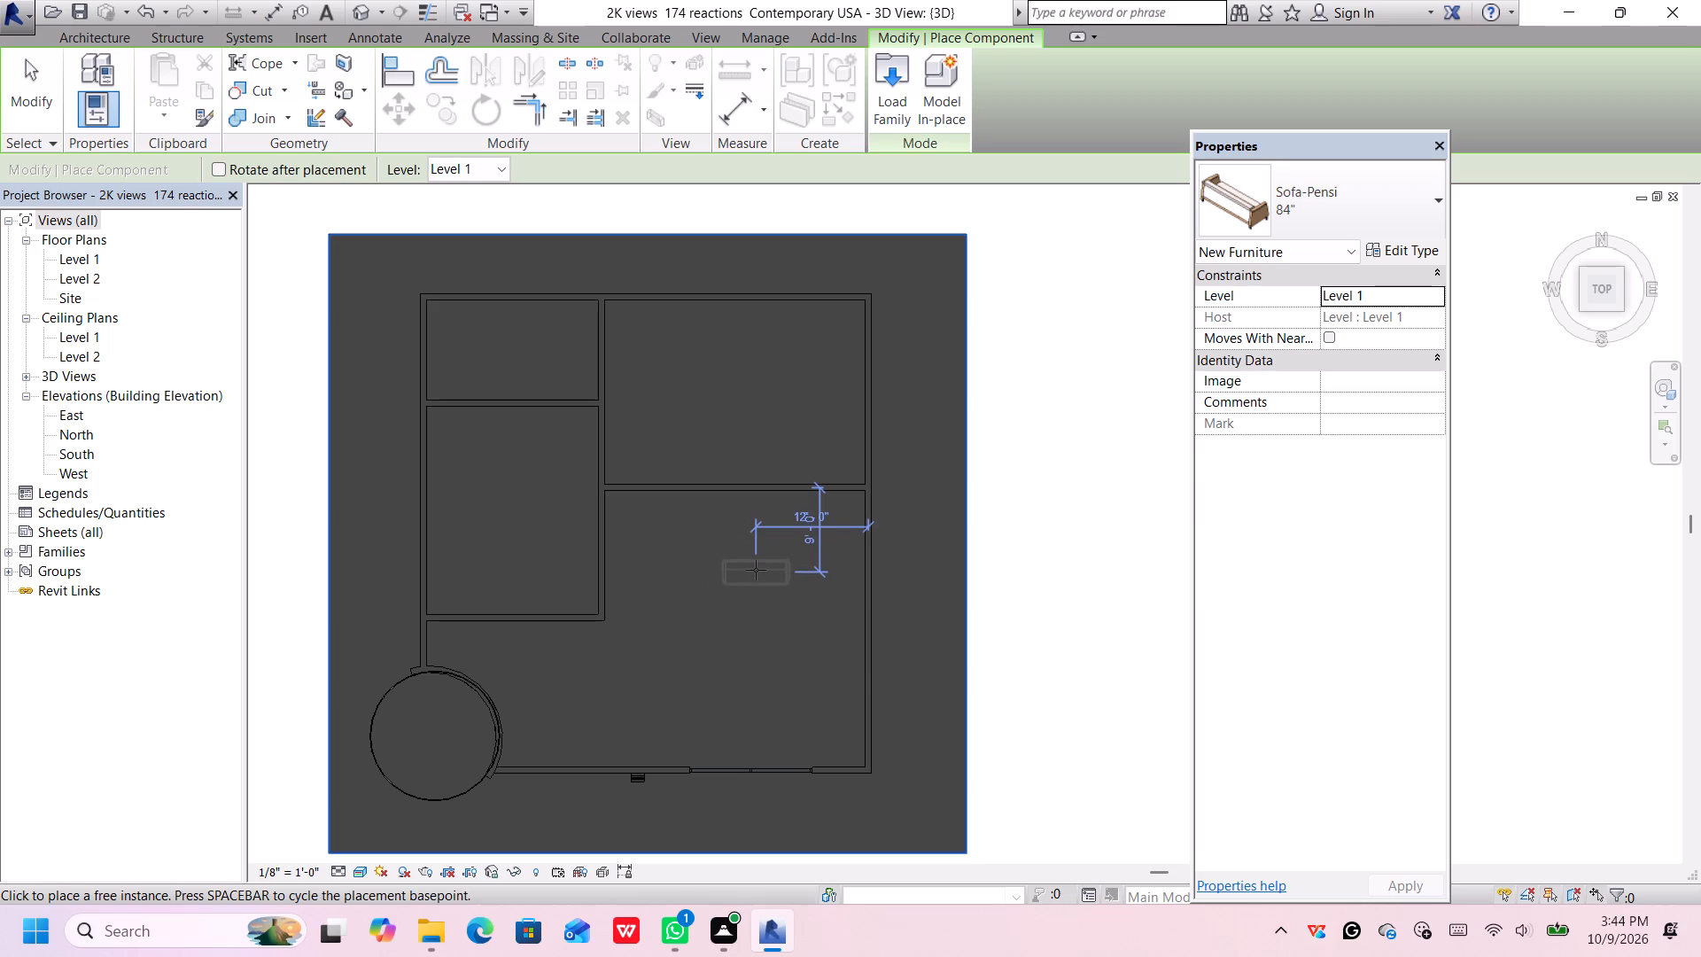
pyautogui.click(759, 582)
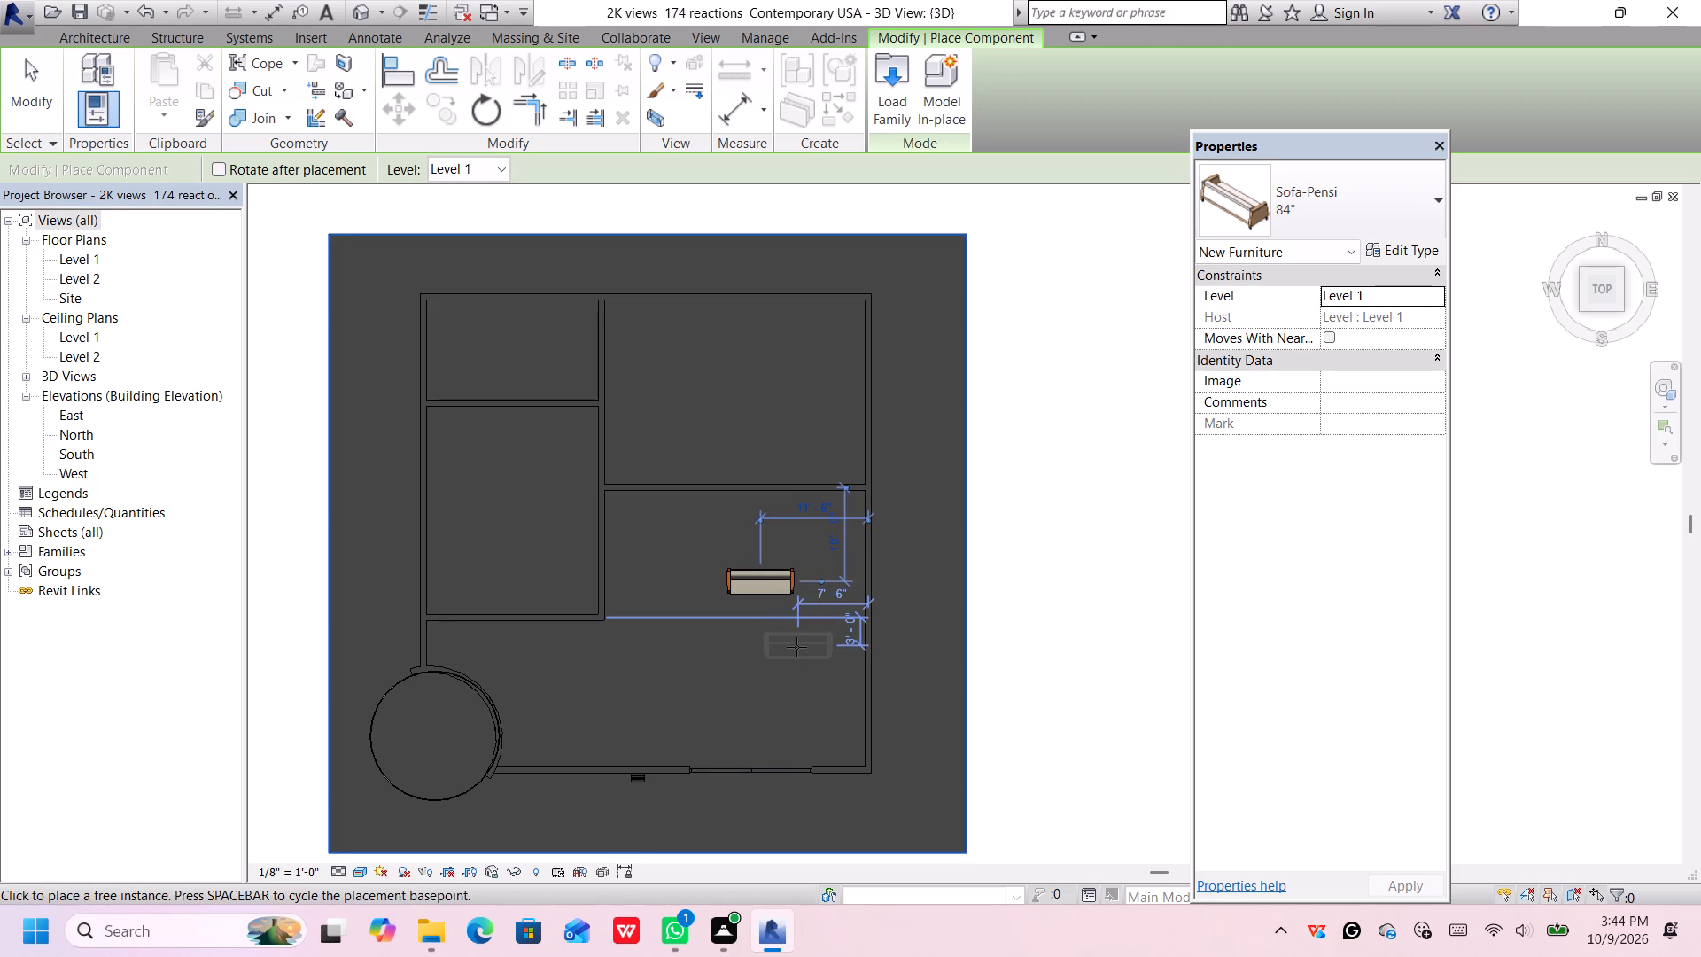
pyautogui.press('space')
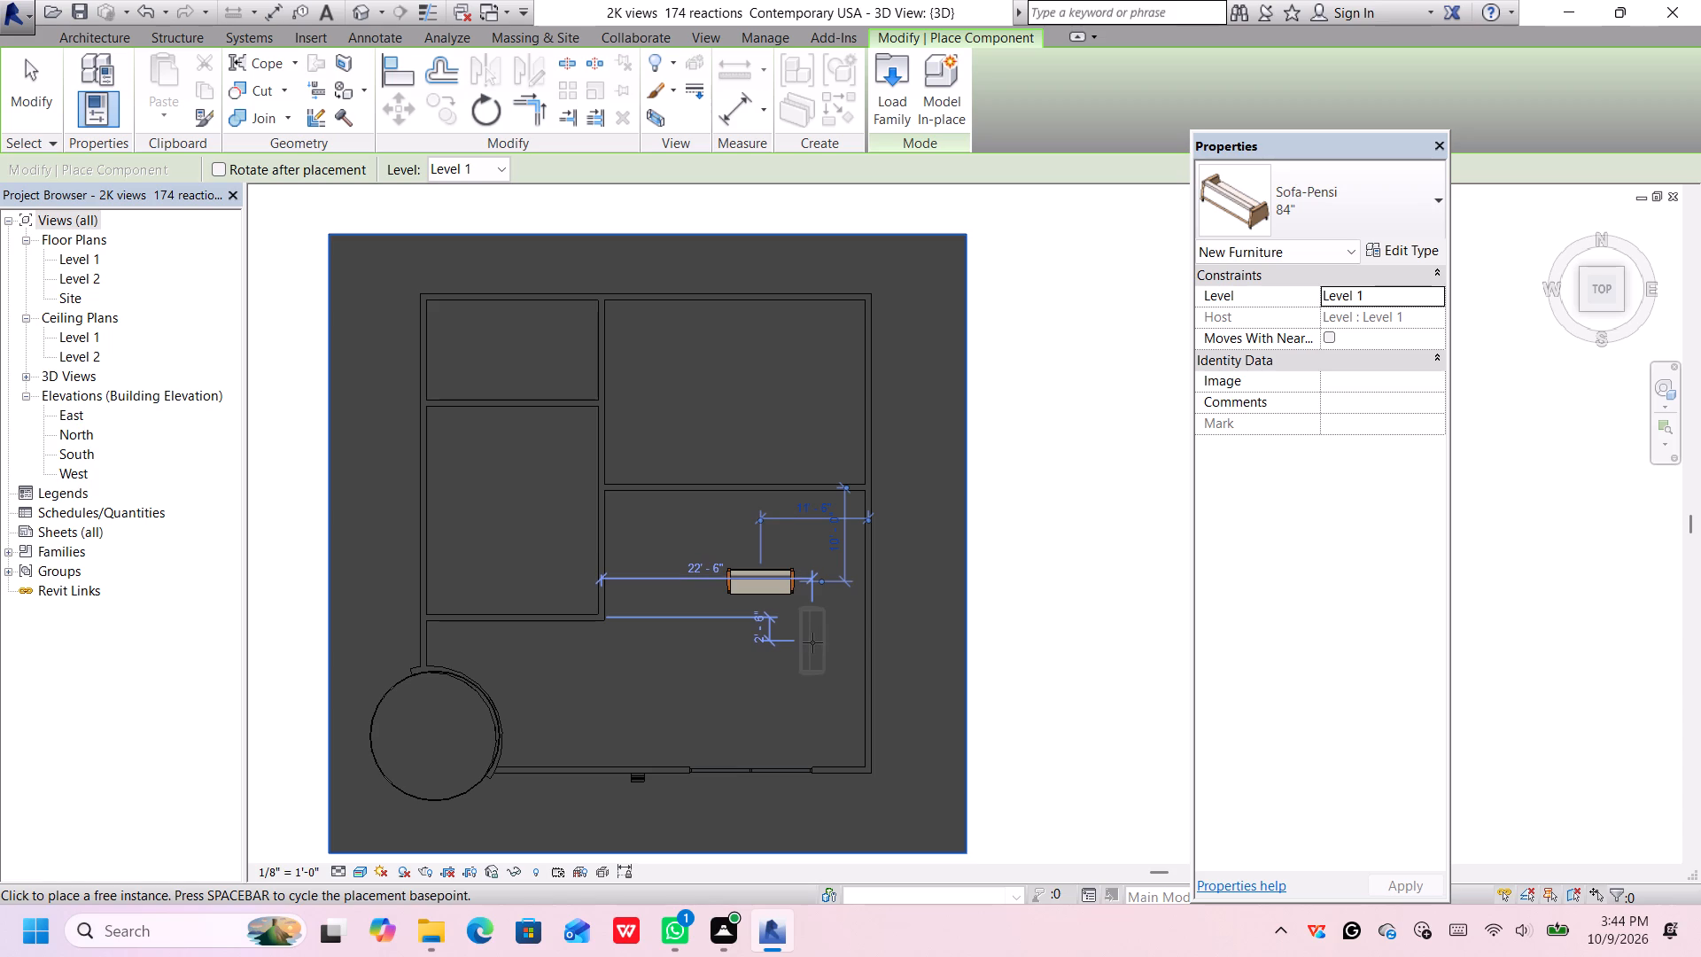
pyautogui.click(812, 642)
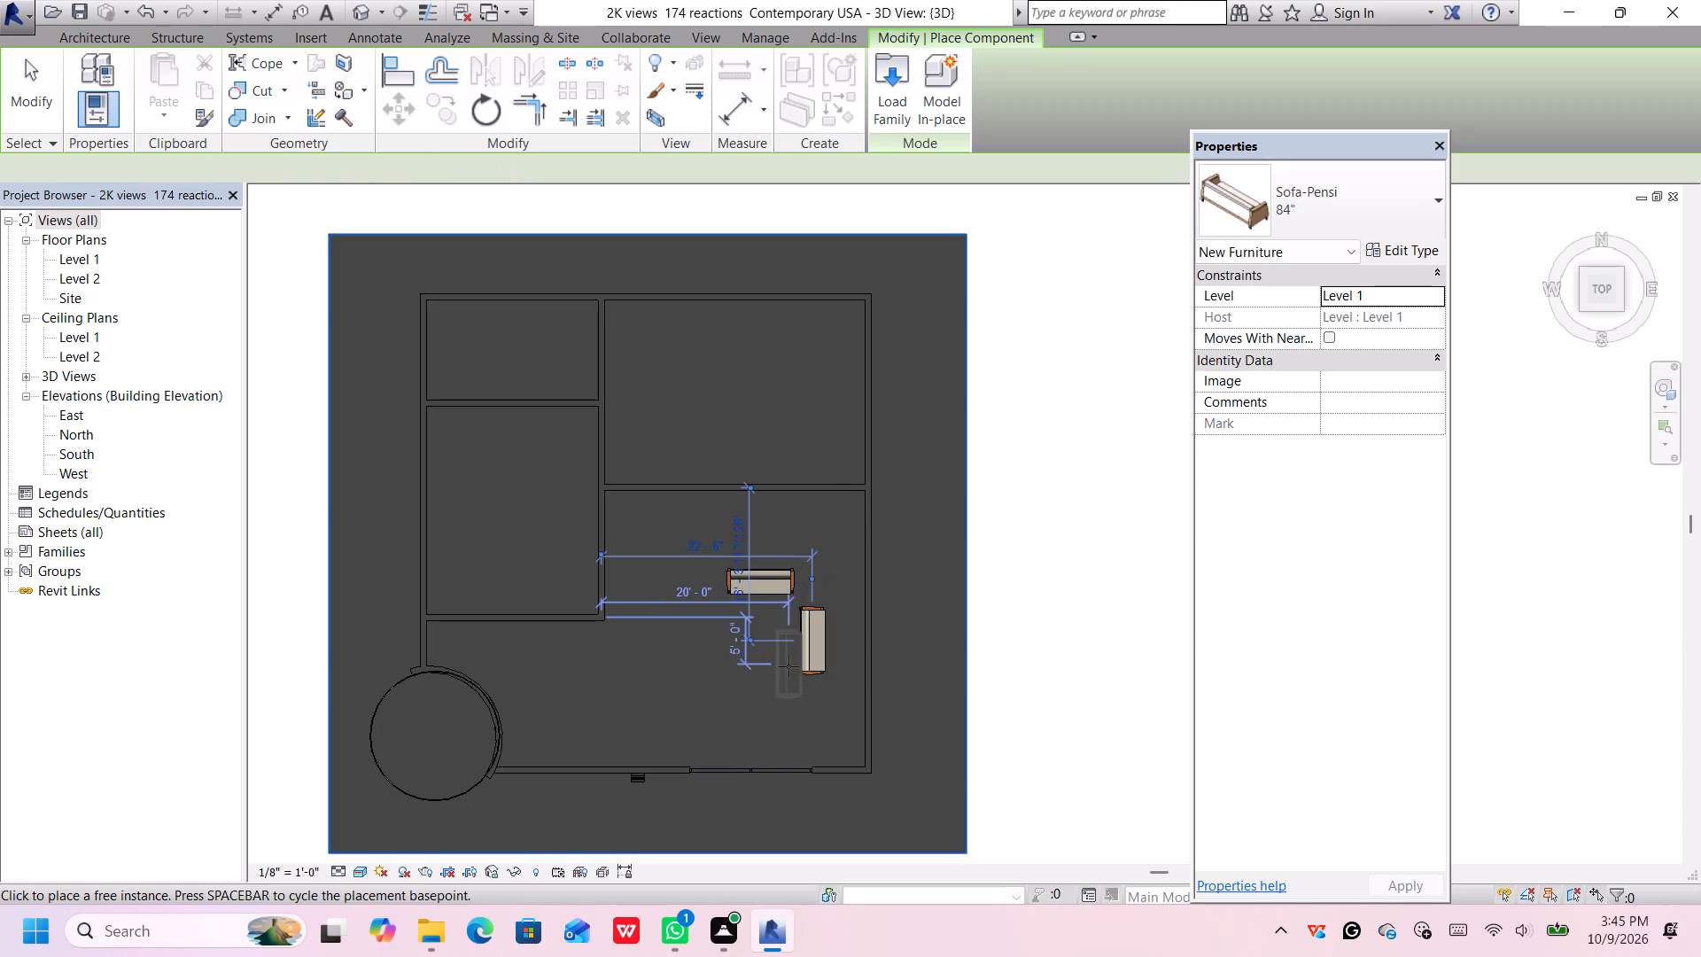
pyautogui.press('space')
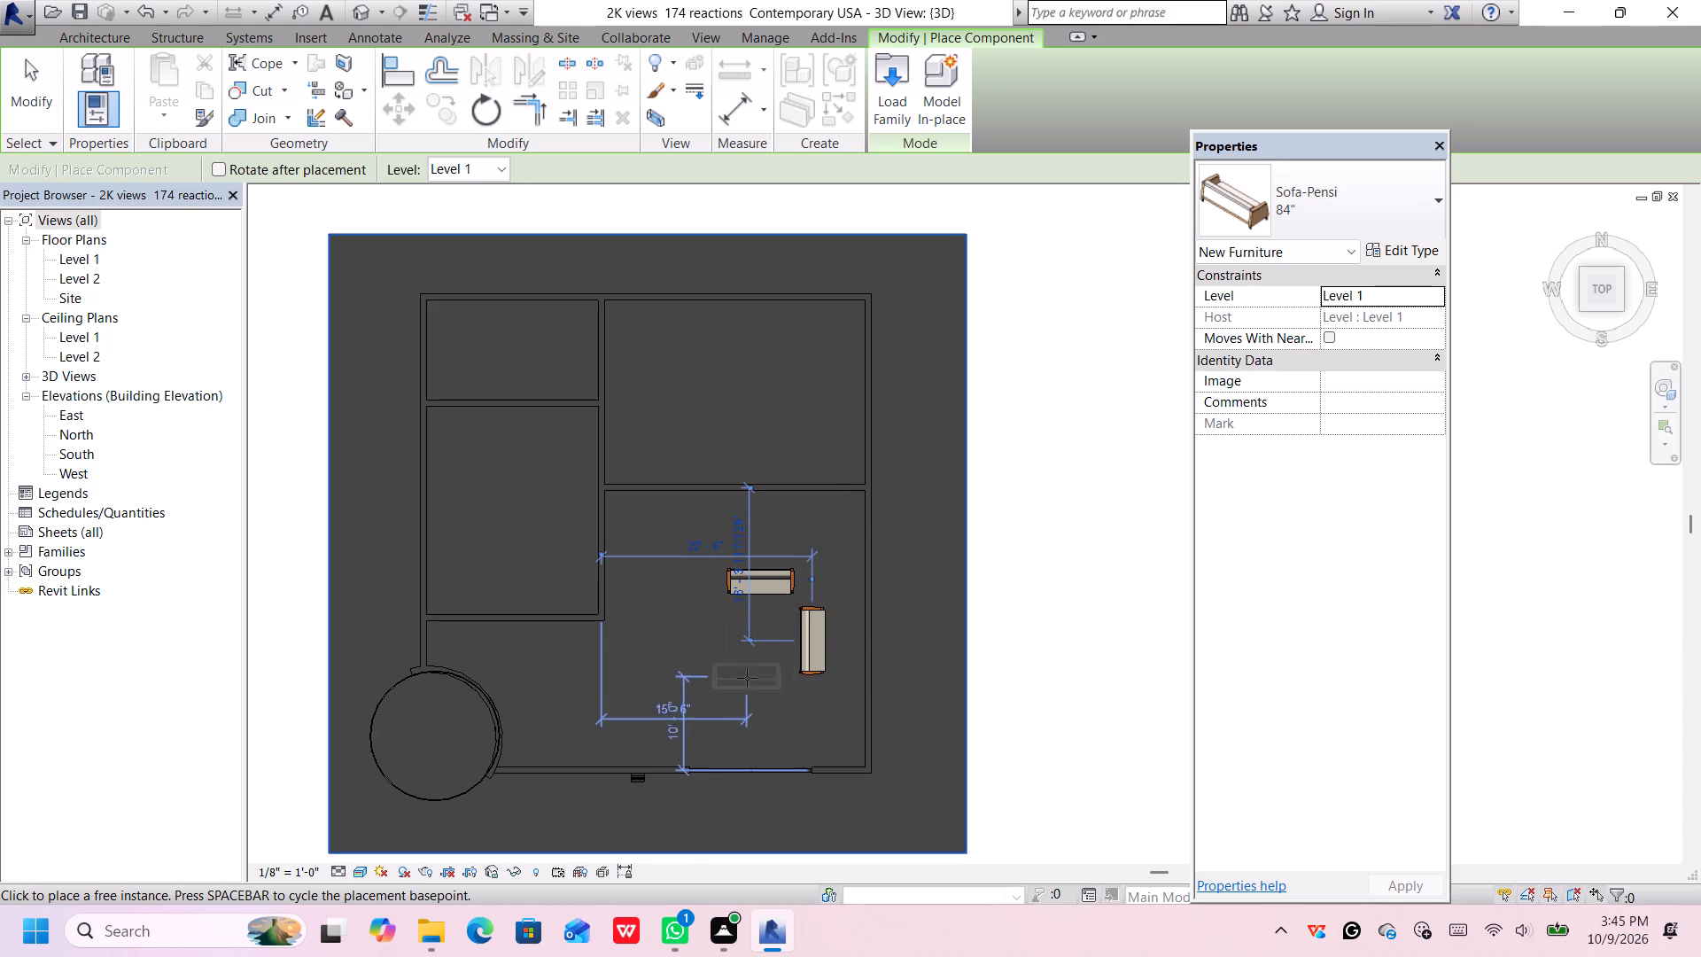
pyautogui.click(755, 692)
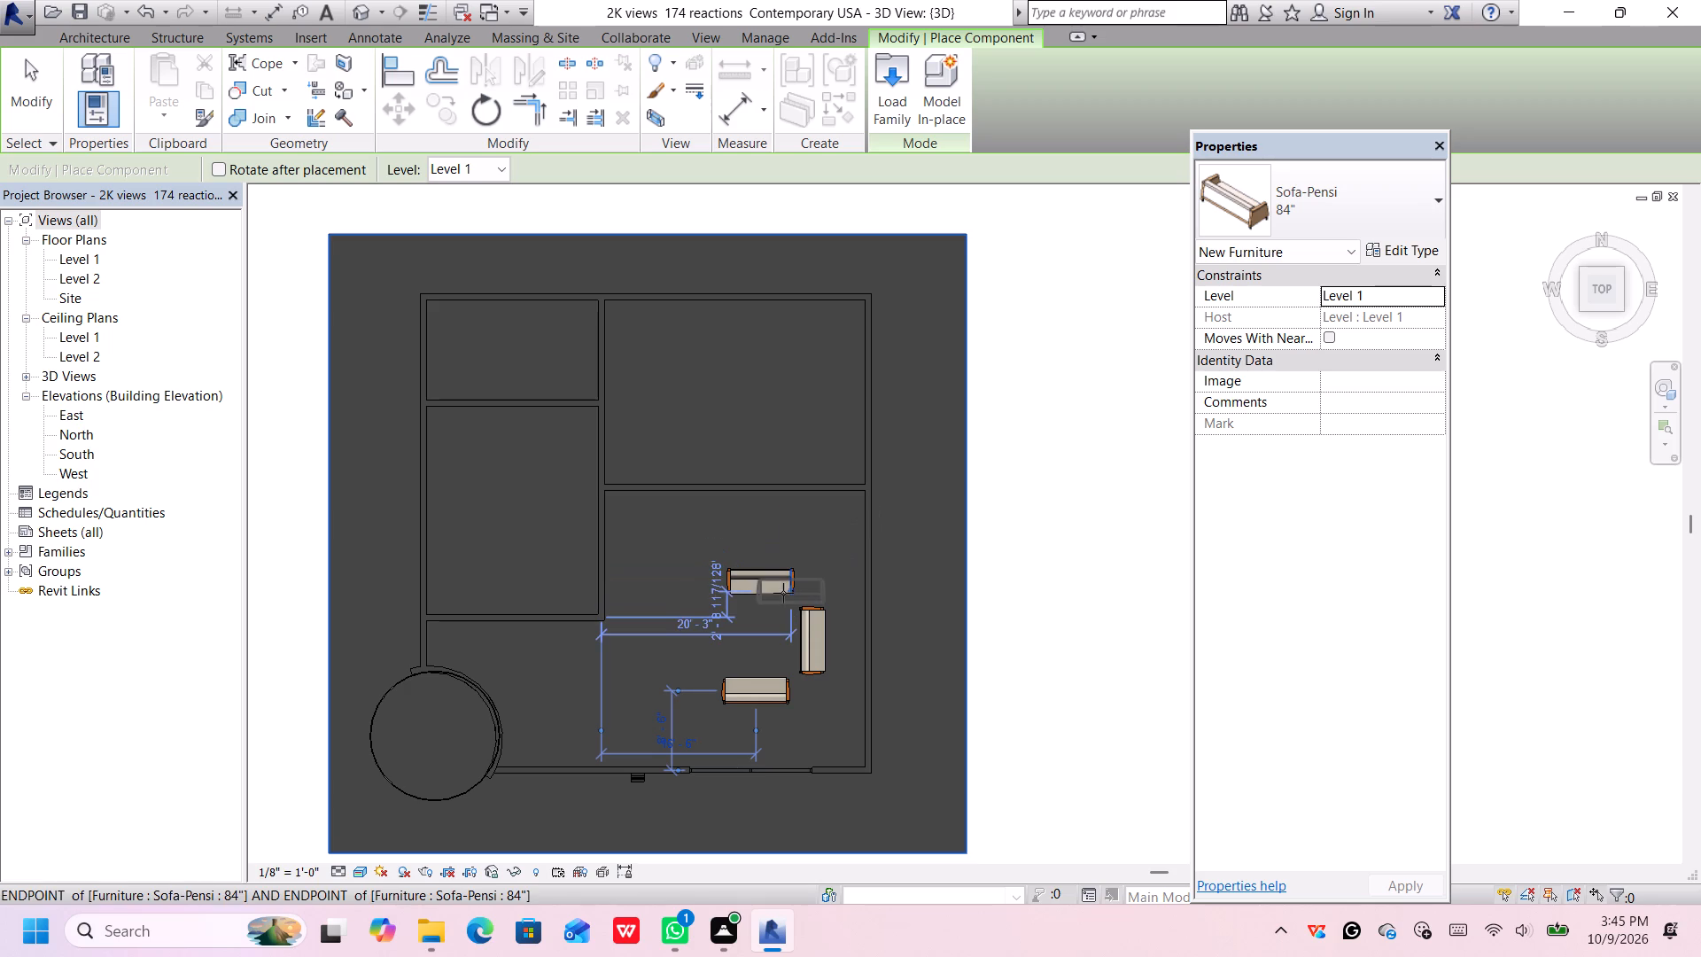
pyautogui.scroll(3, 783, 591)
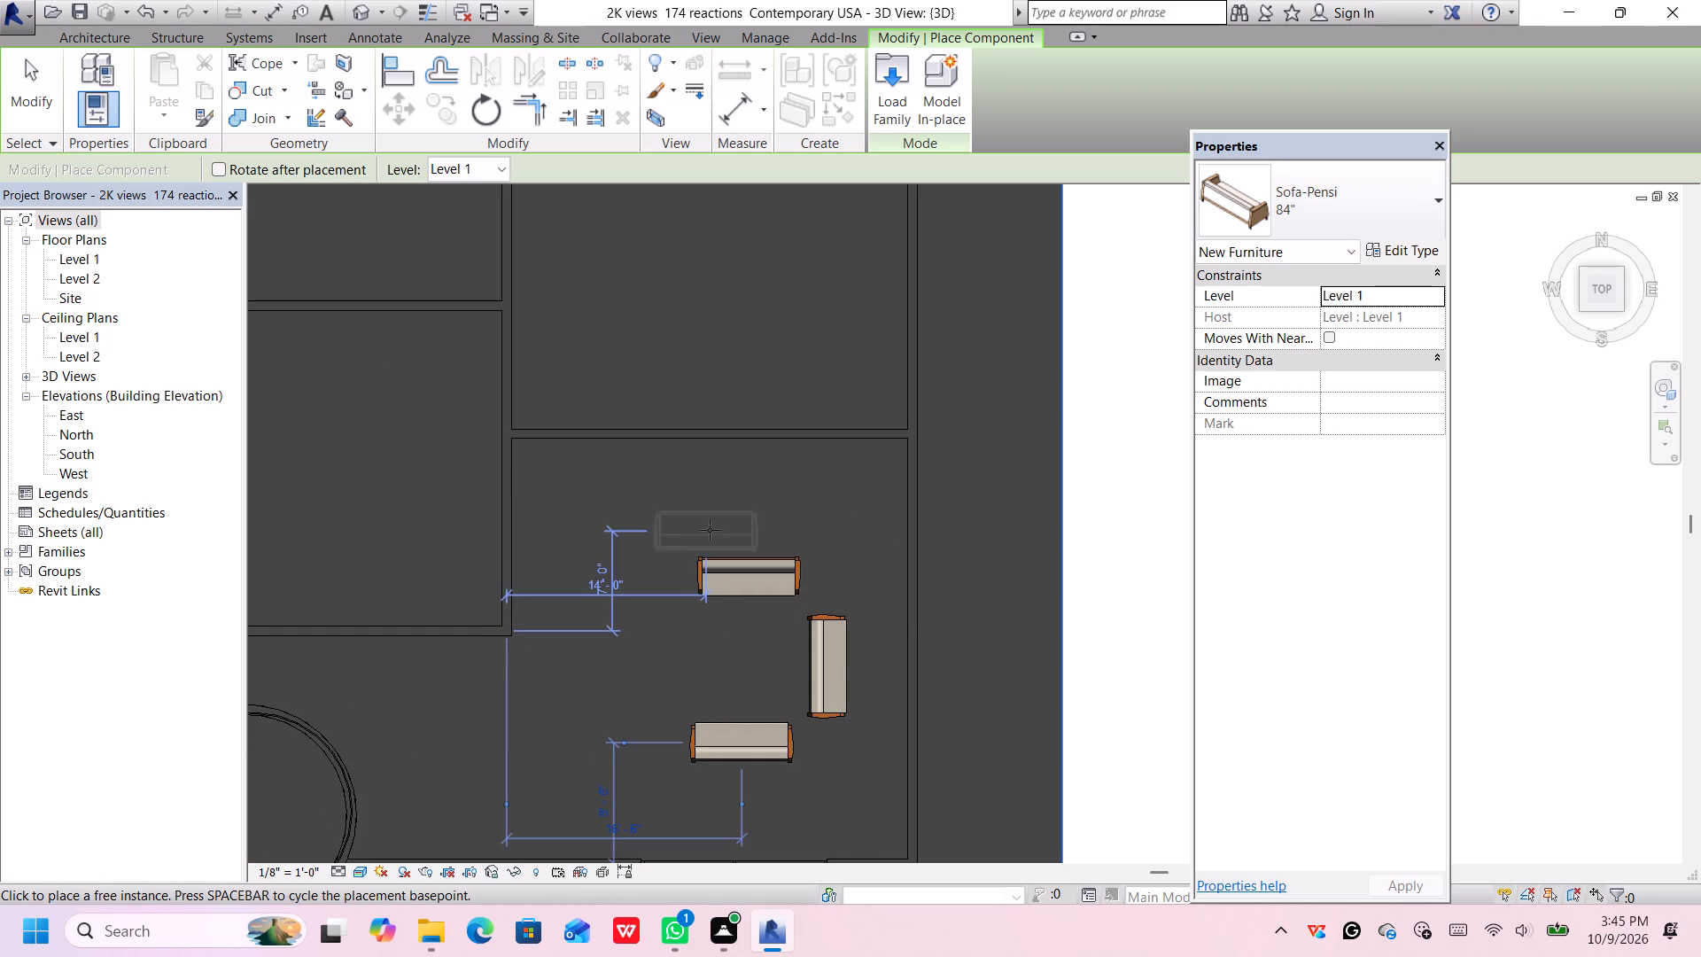
pyautogui.press('space')
pyautogui.press('Escape')
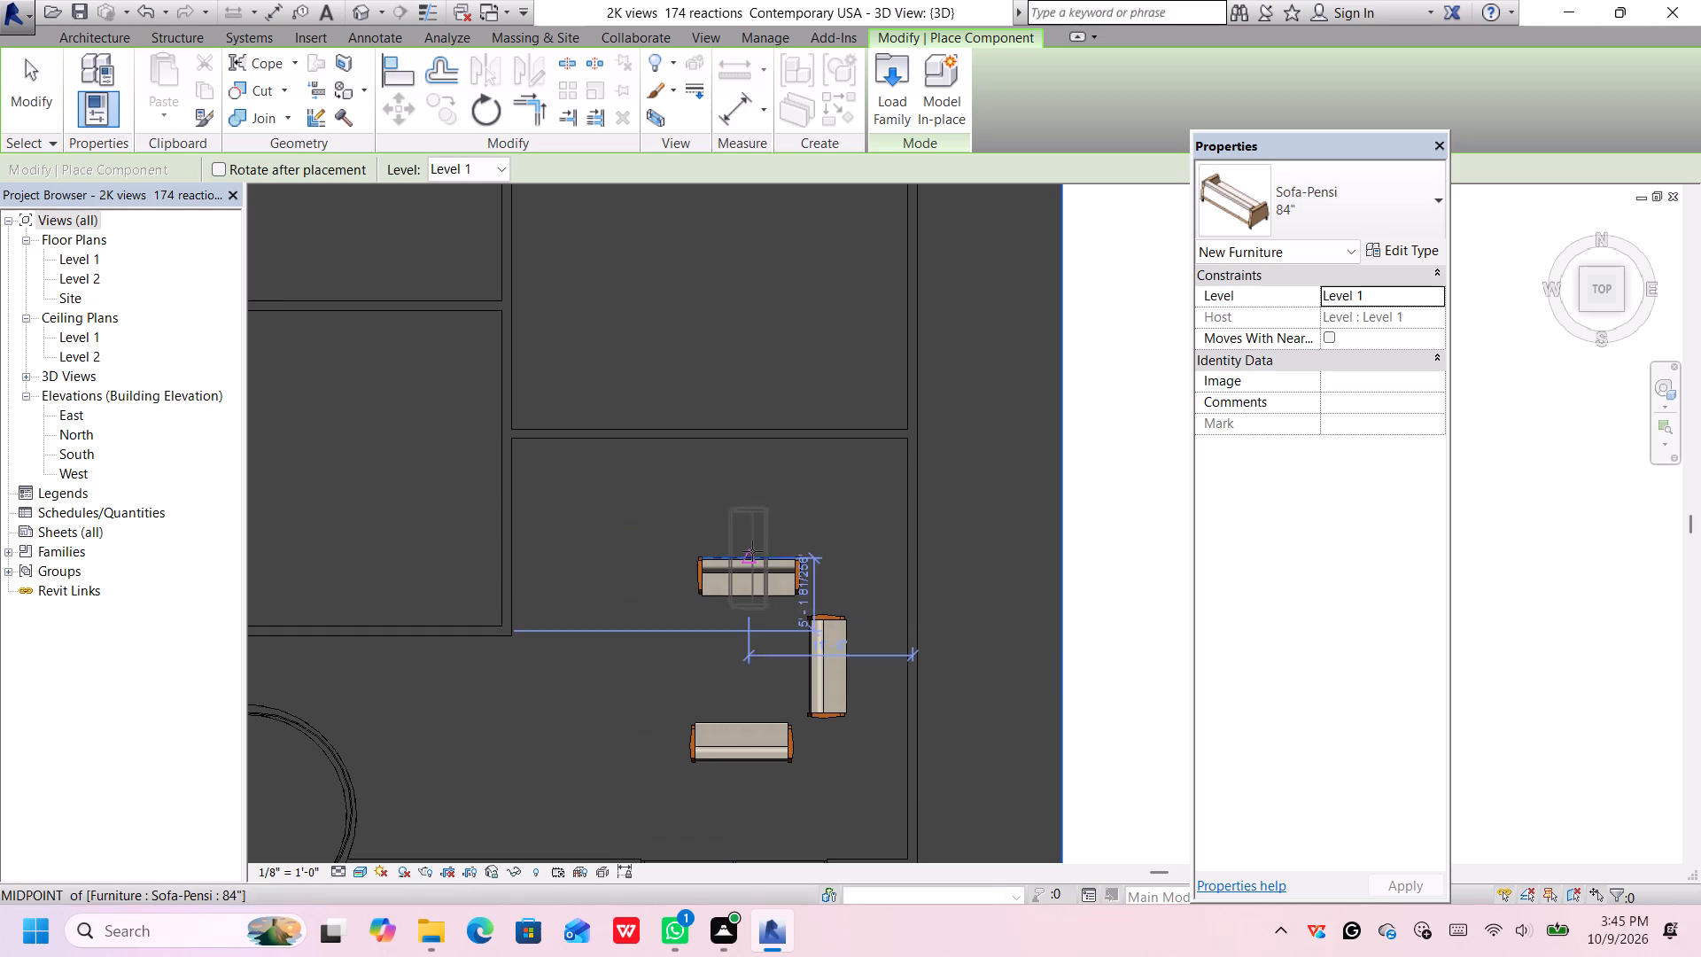
pyautogui.press('Escape')
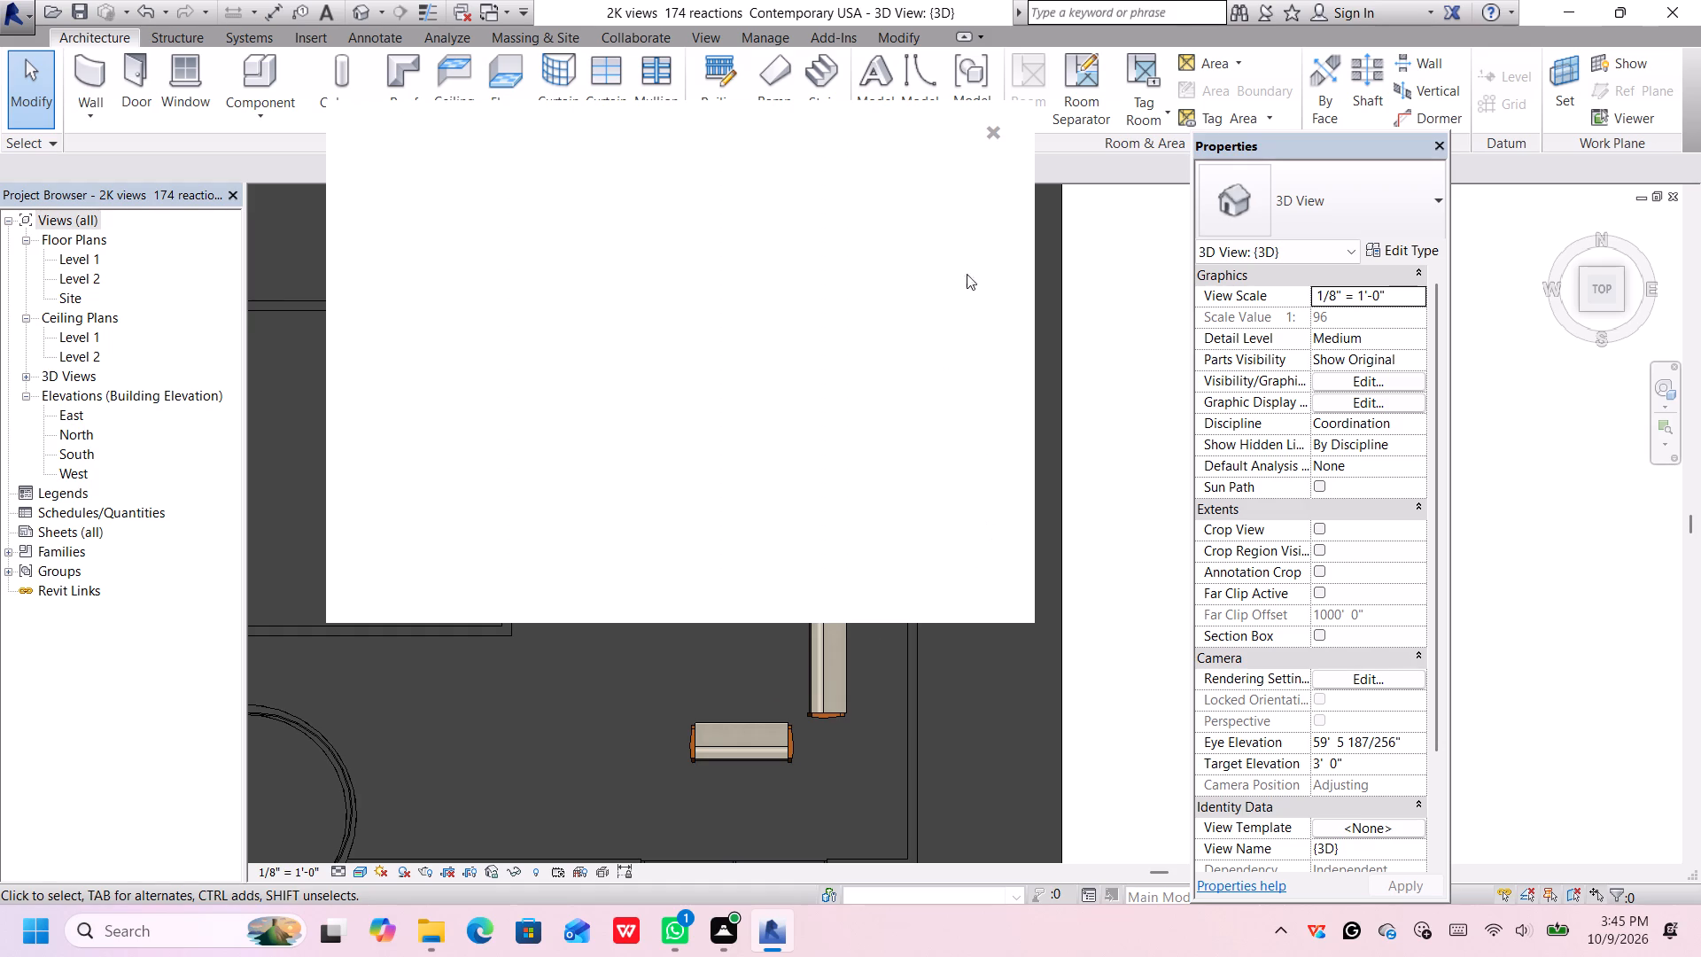
pyautogui.click(995, 135)
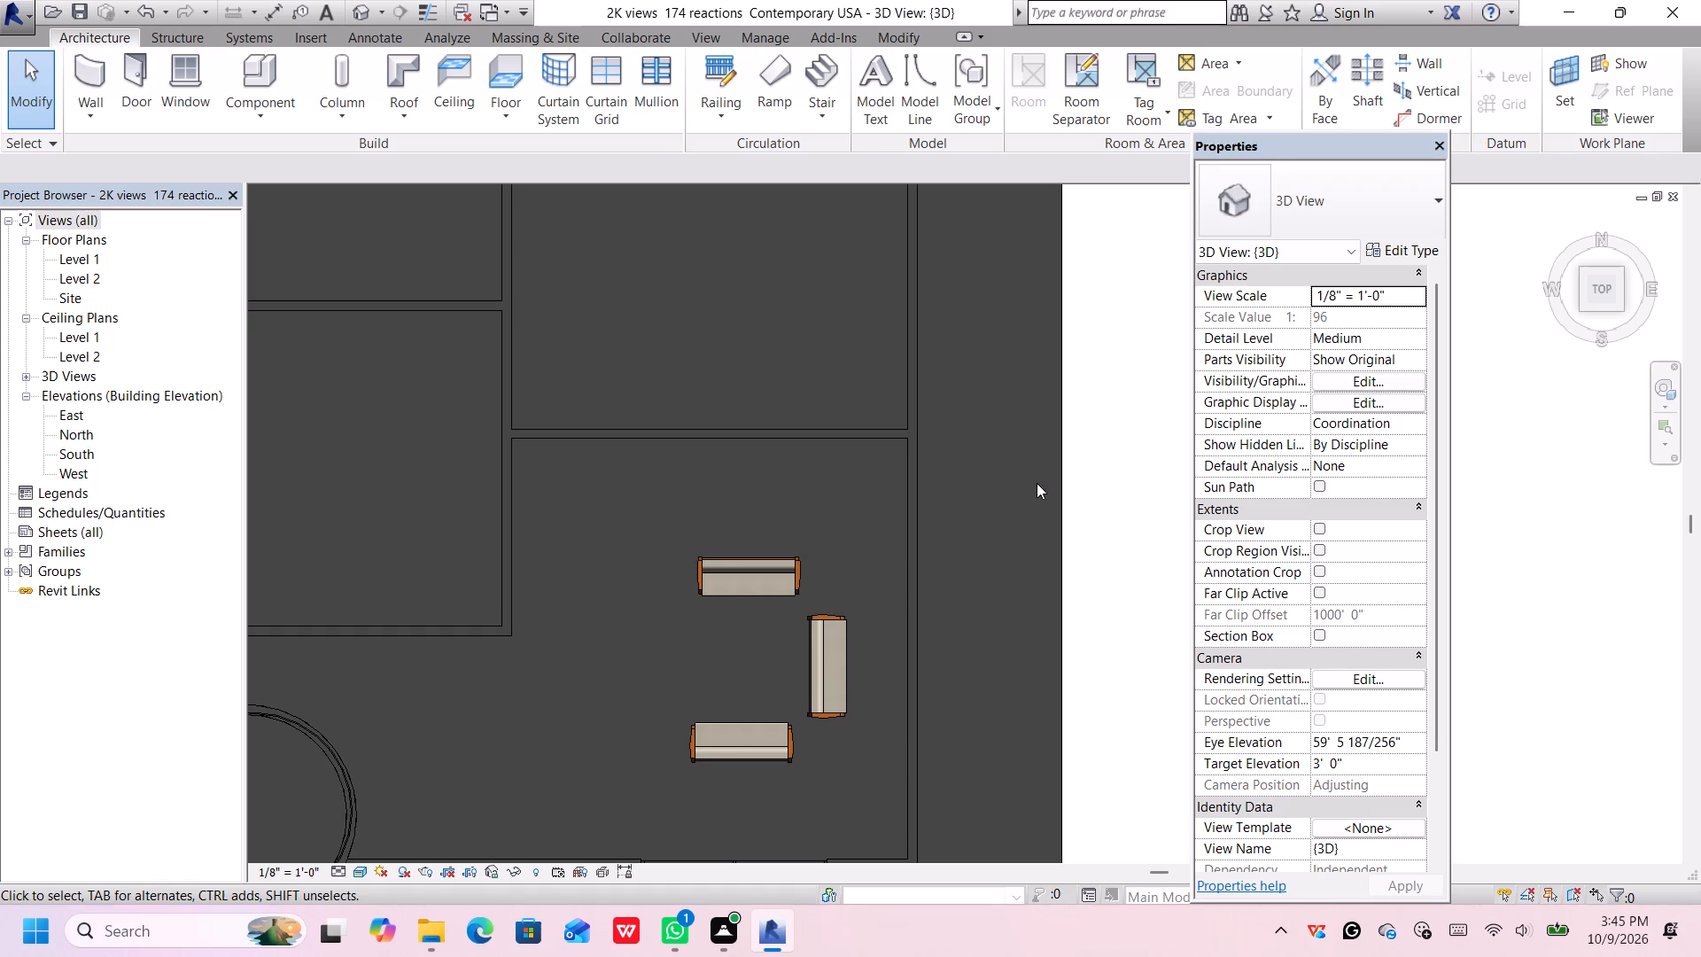
# Draw a circular Generic - 8" wall, 7' 4" in radius and 10' high, around the corner cylinder on Level 1, unjoining conflicting elements.
pyautogui.scroll(-3, 897, 547)
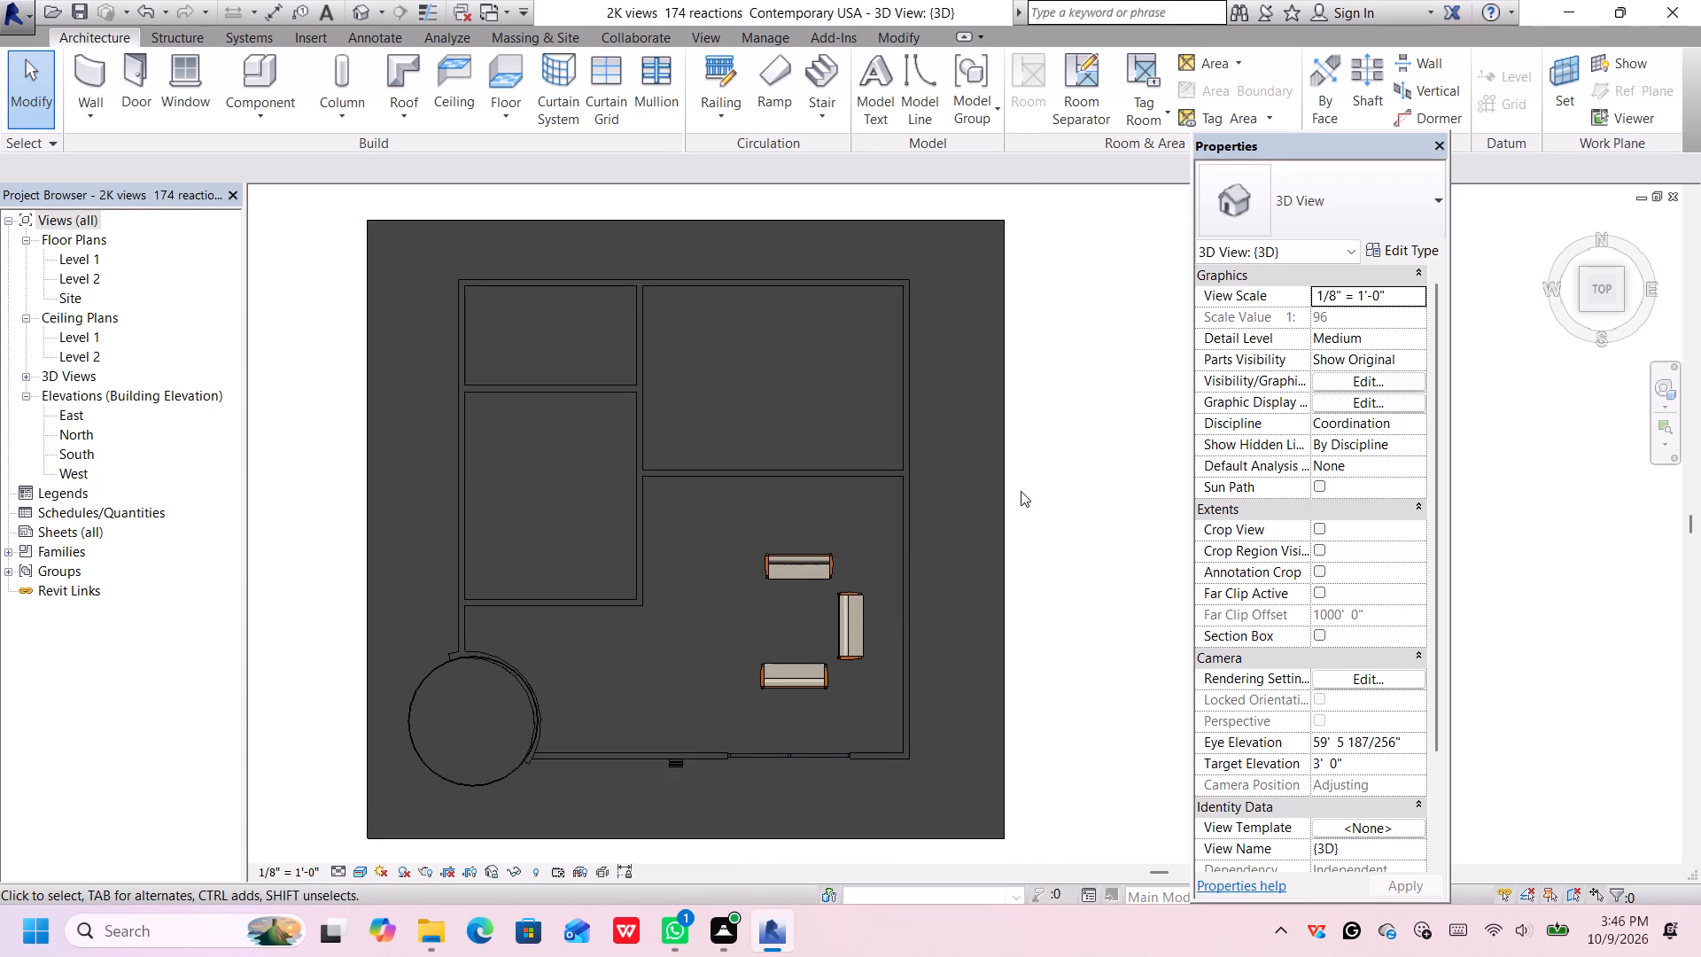
pyautogui.scroll(-3, 1020, 489)
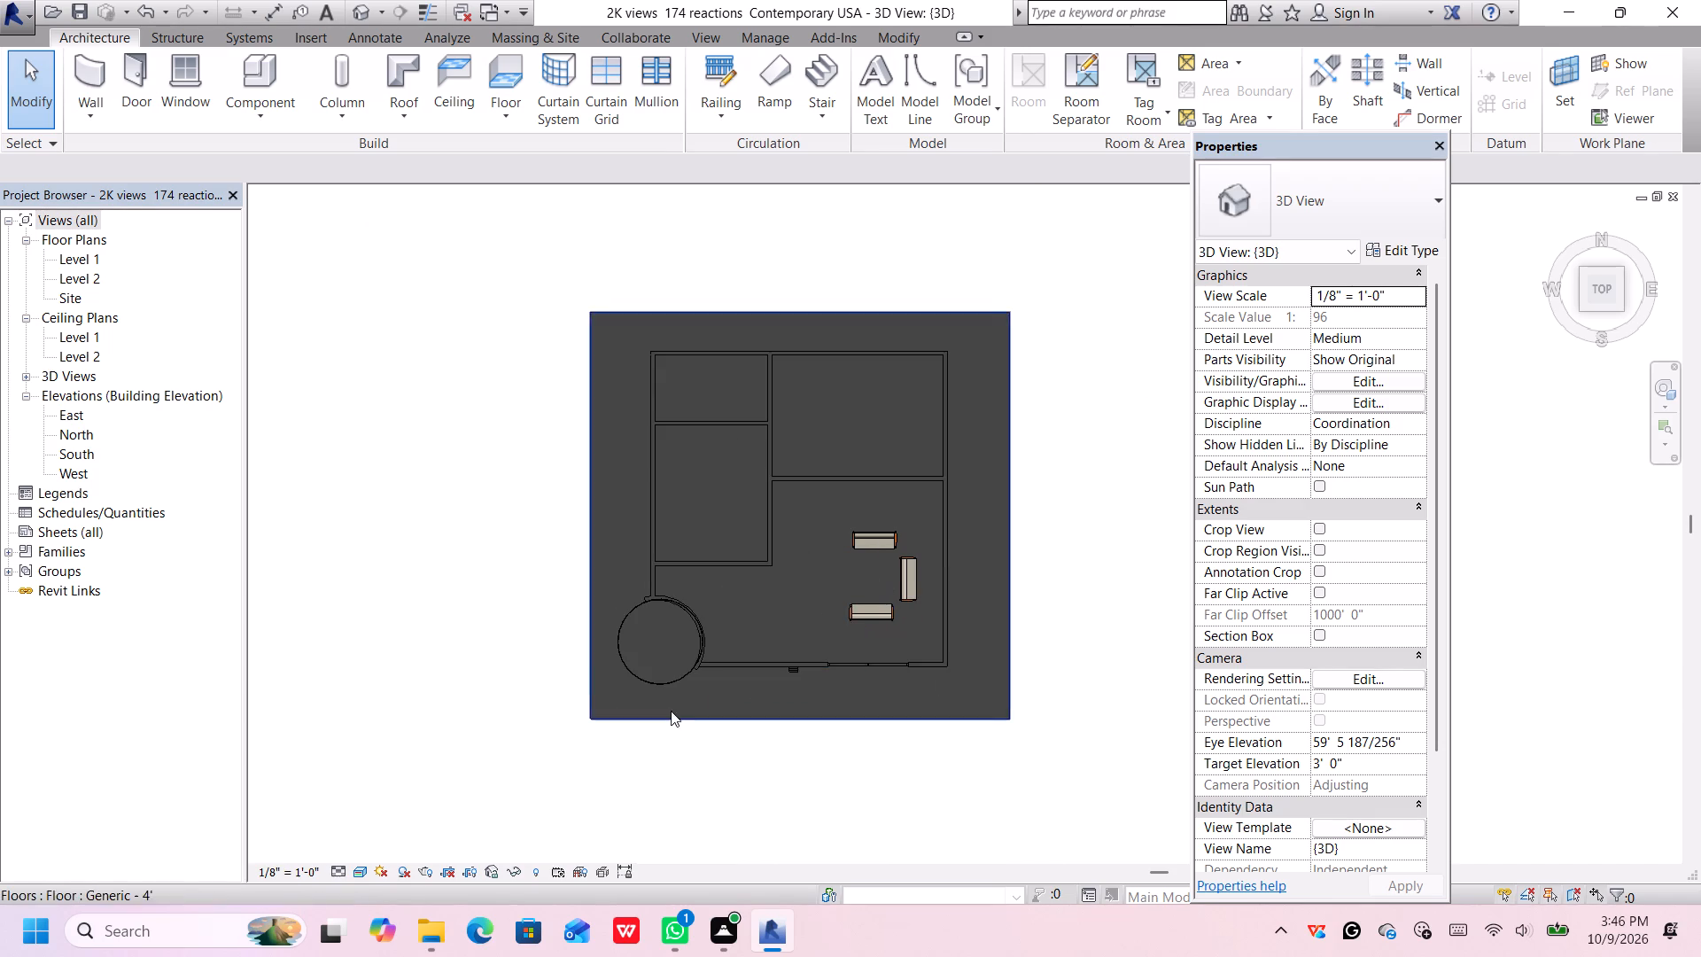
pyautogui.scroll(4, 671, 711)
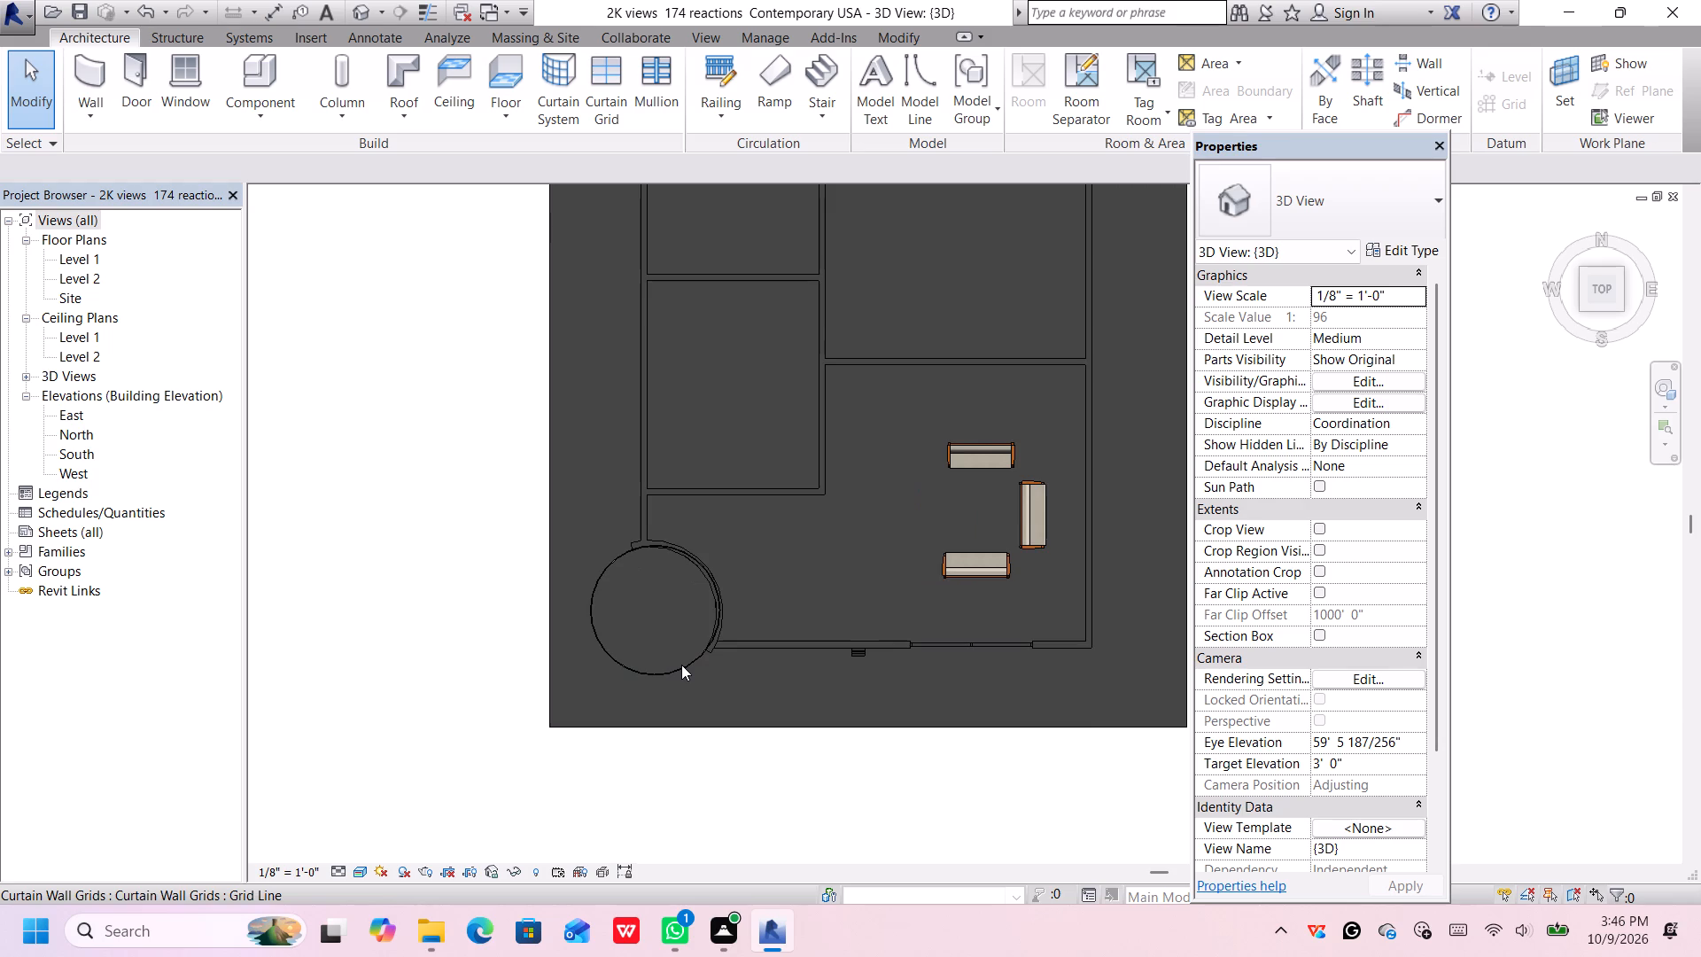
pyautogui.moveTo(680, 665); pyautogui.dragTo(642, 644, button='middle')
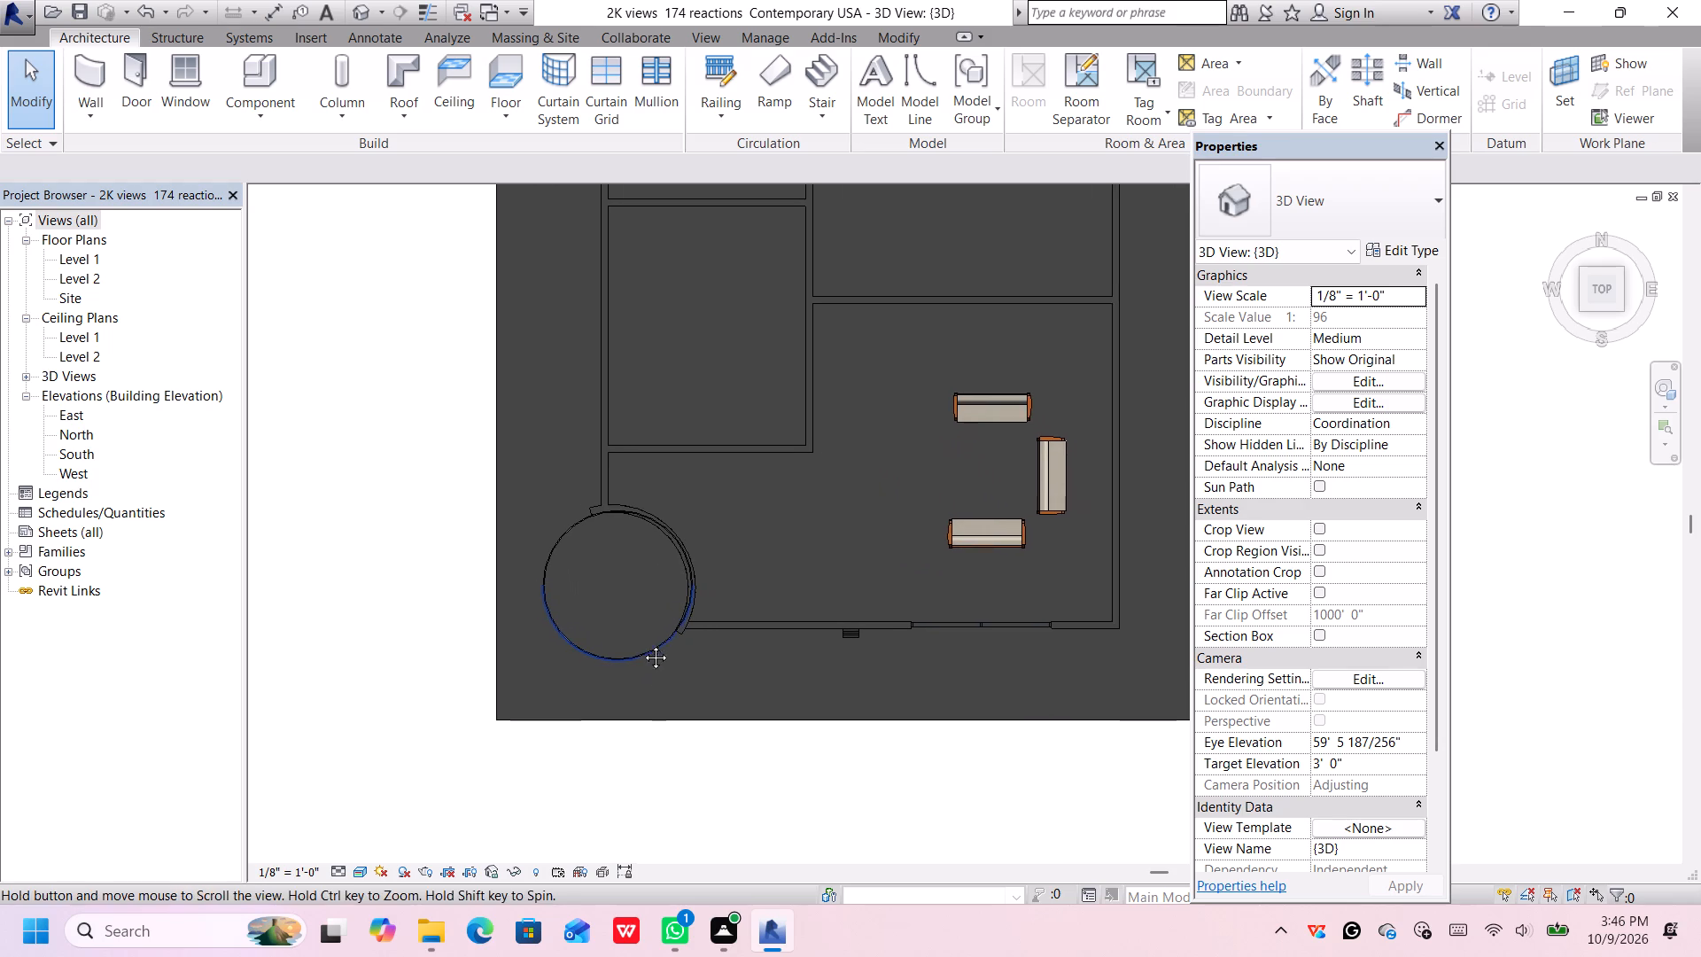
pyautogui.moveTo(642, 644); pyautogui.dragTo(641, 643, button='middle')
pyautogui.scroll(3, 645, 634)
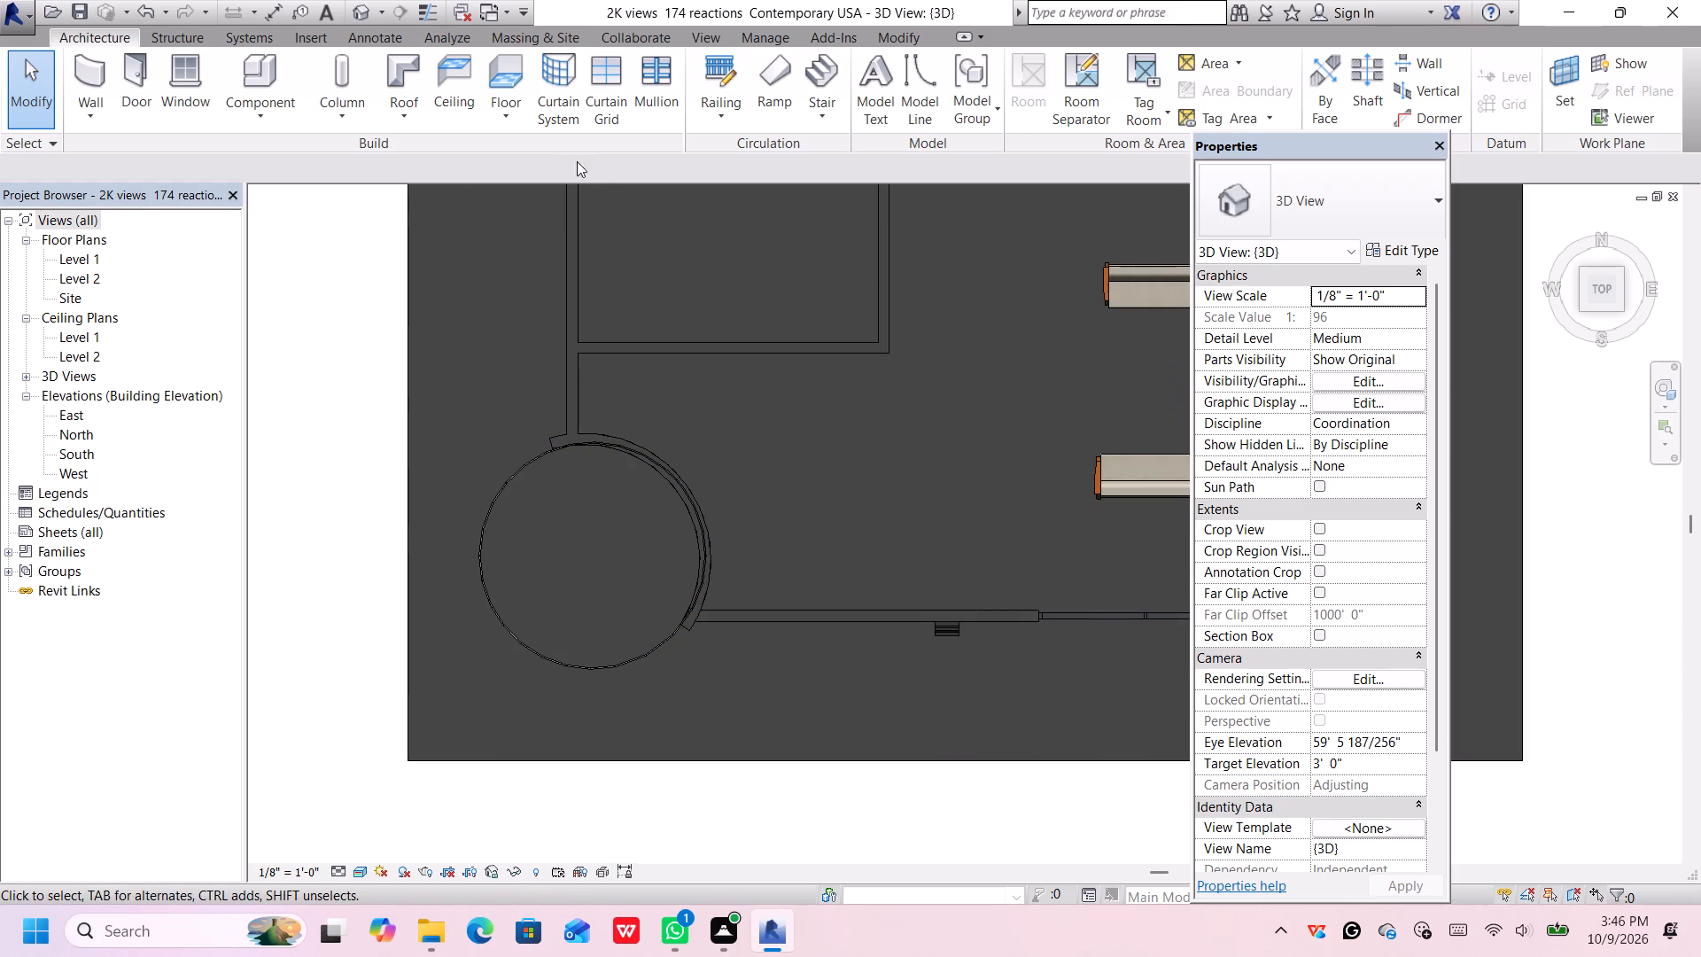
pyautogui.click(89, 74)
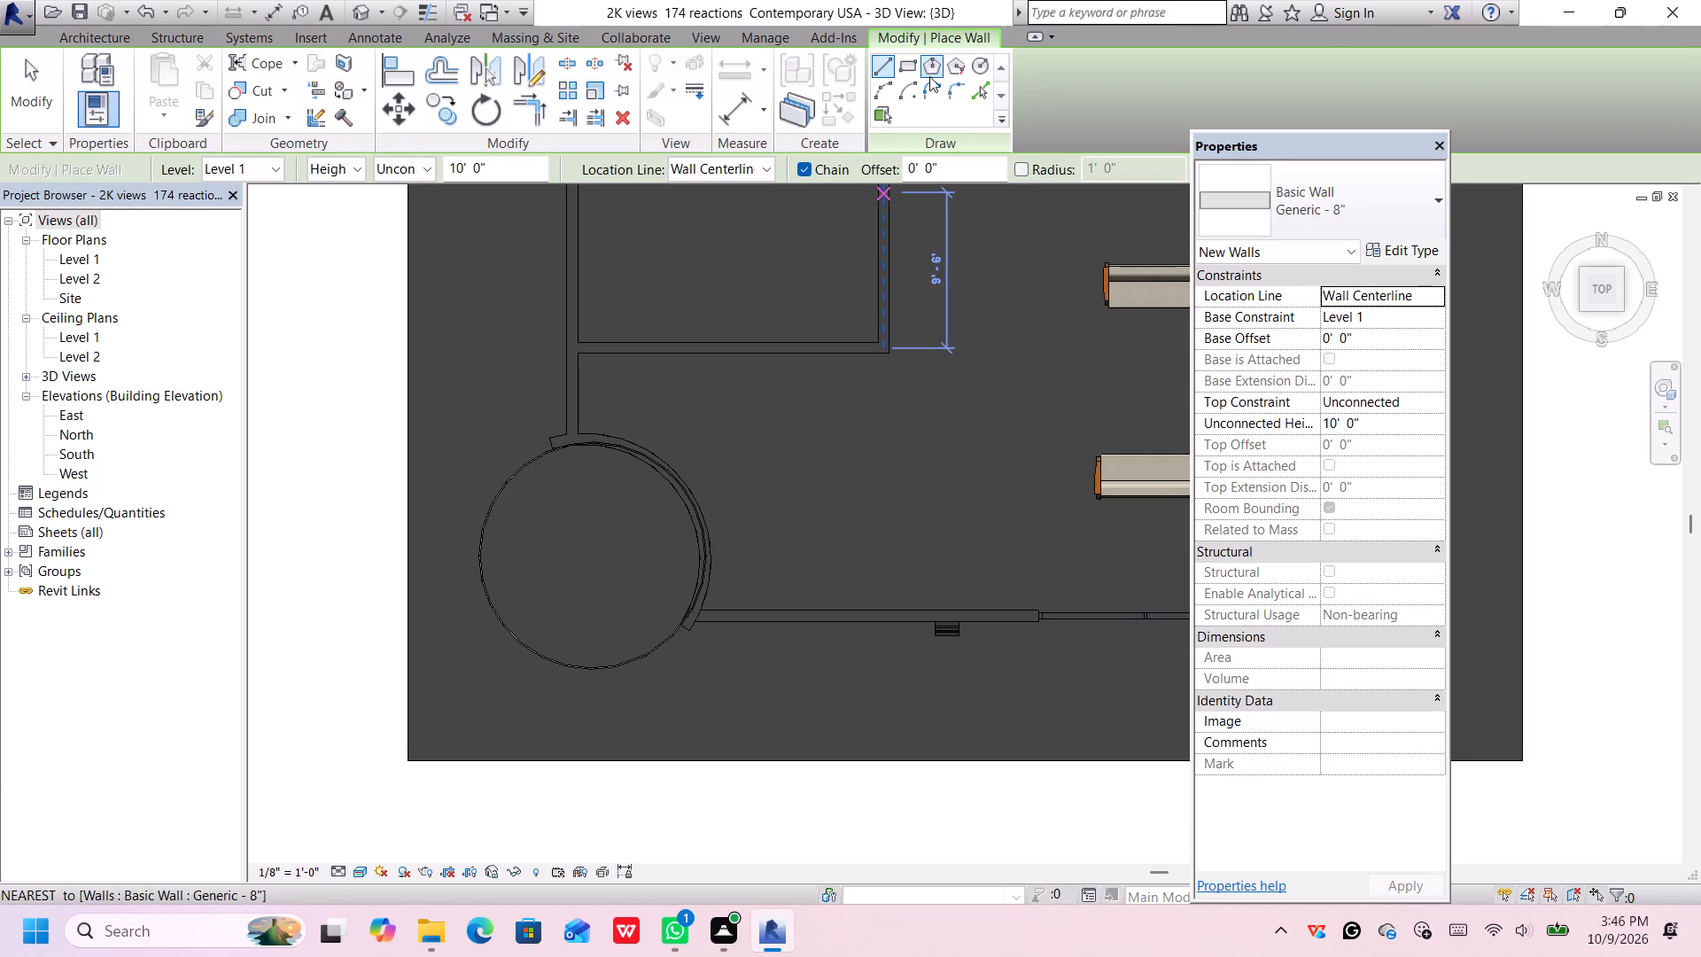
pyautogui.click(979, 67)
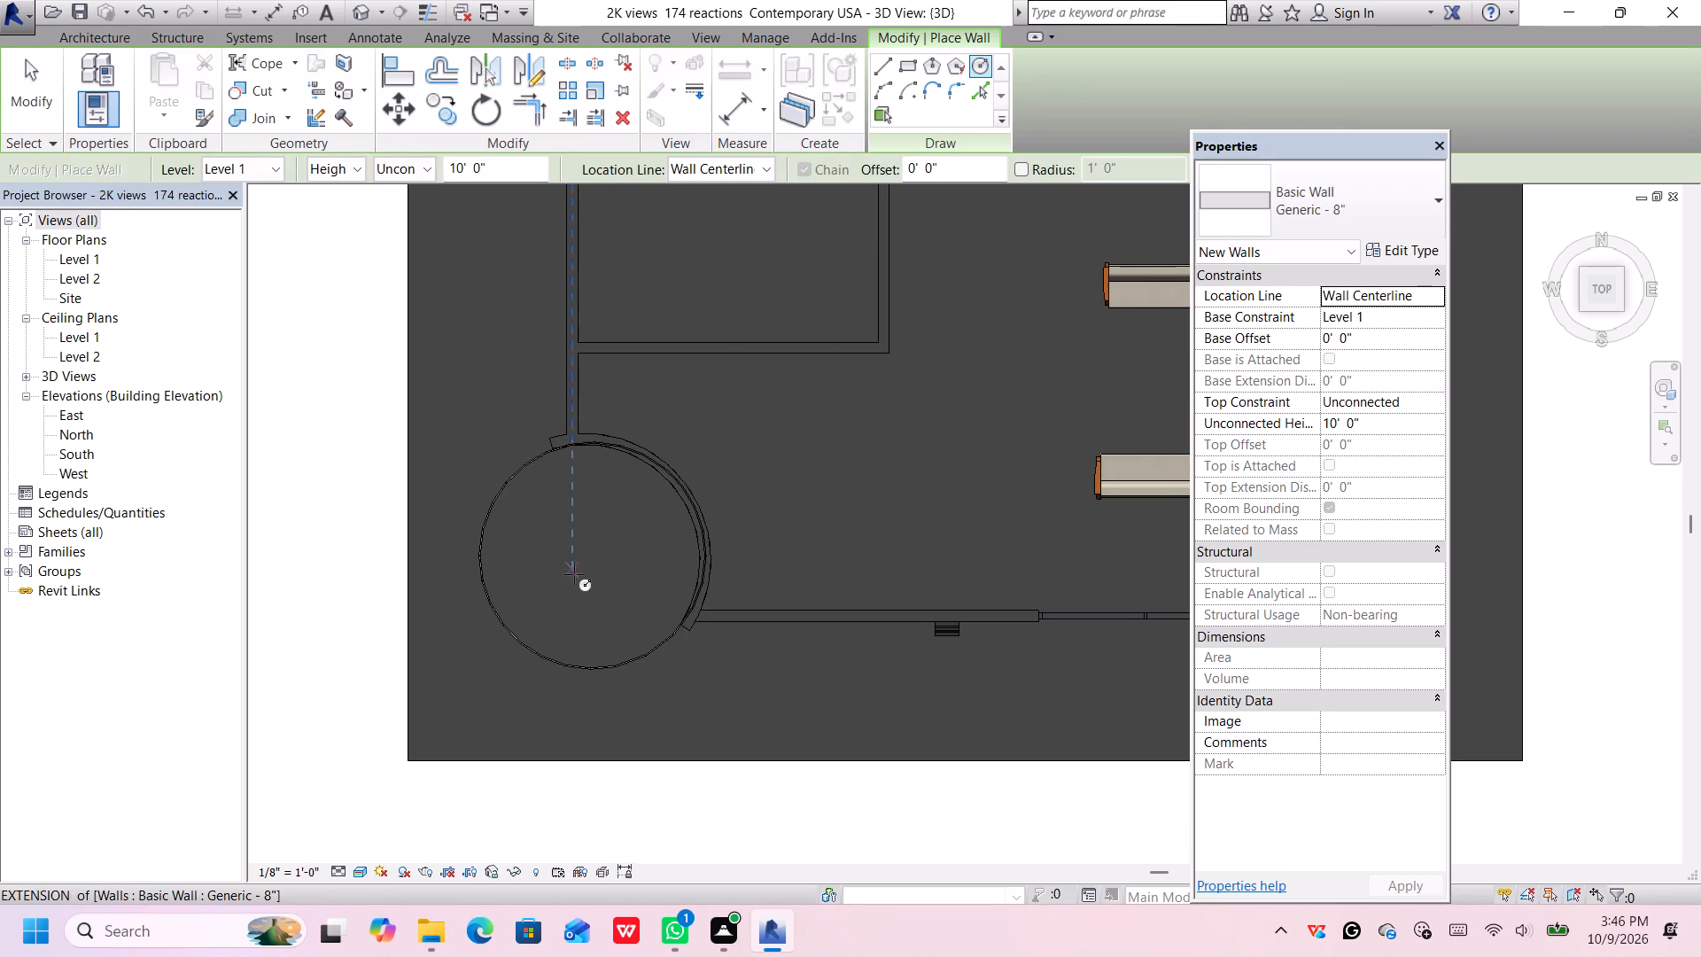
pyautogui.click(586, 558)
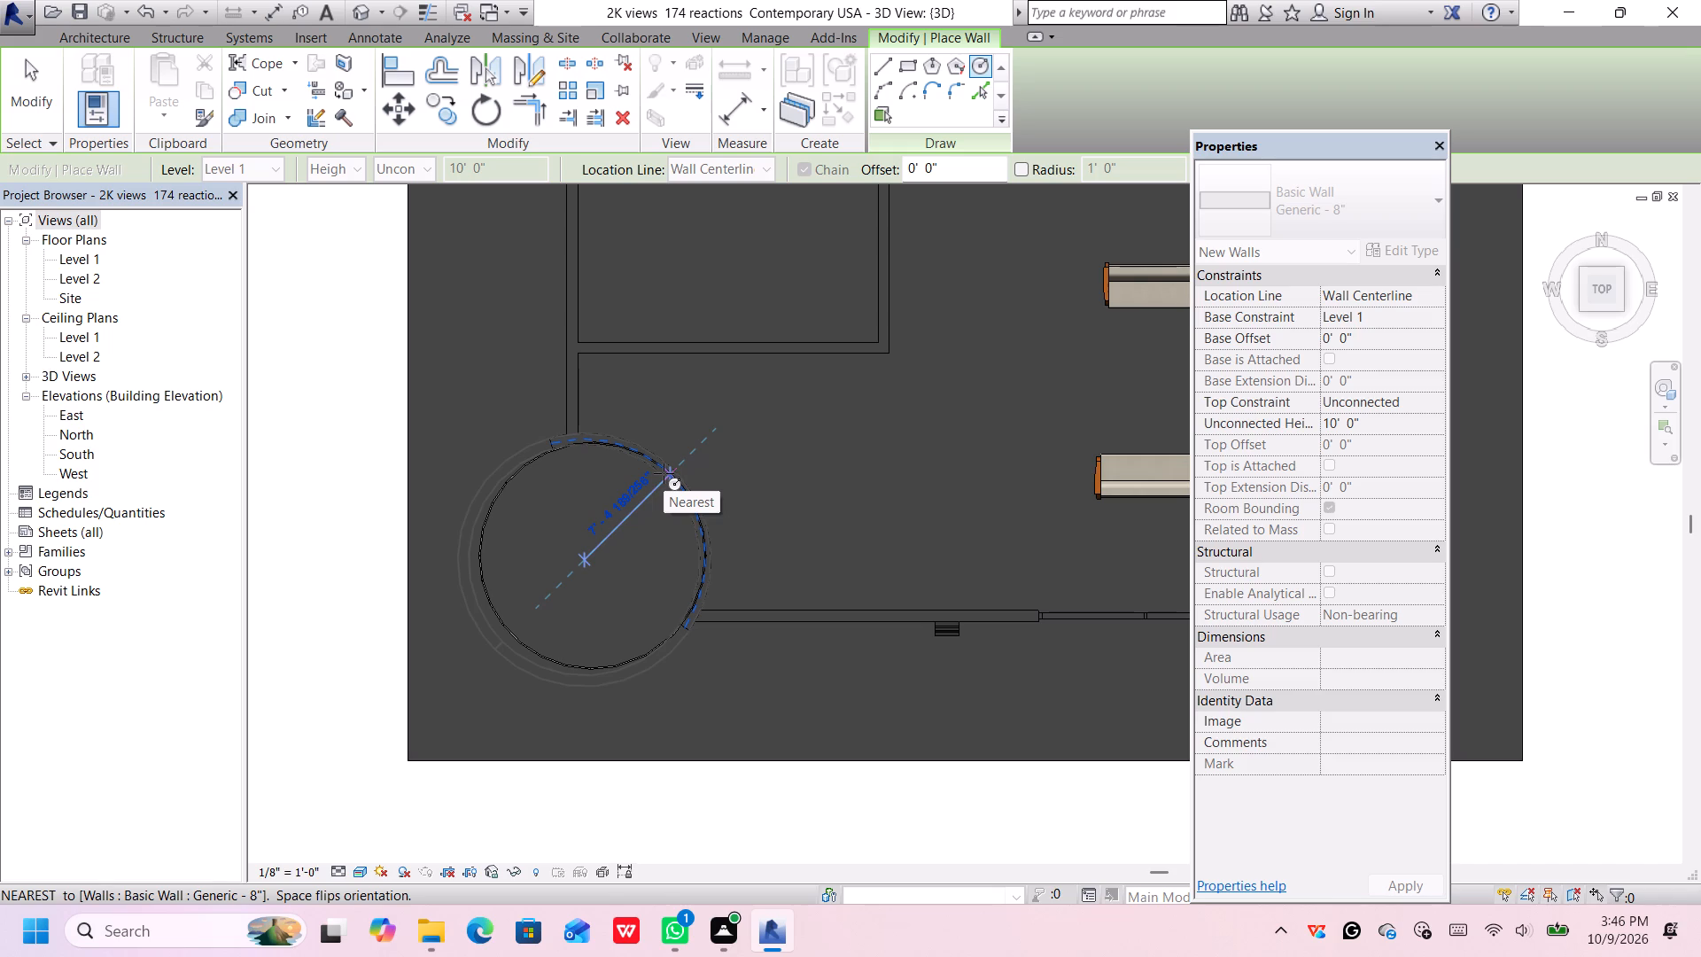
pyautogui.write("7'")
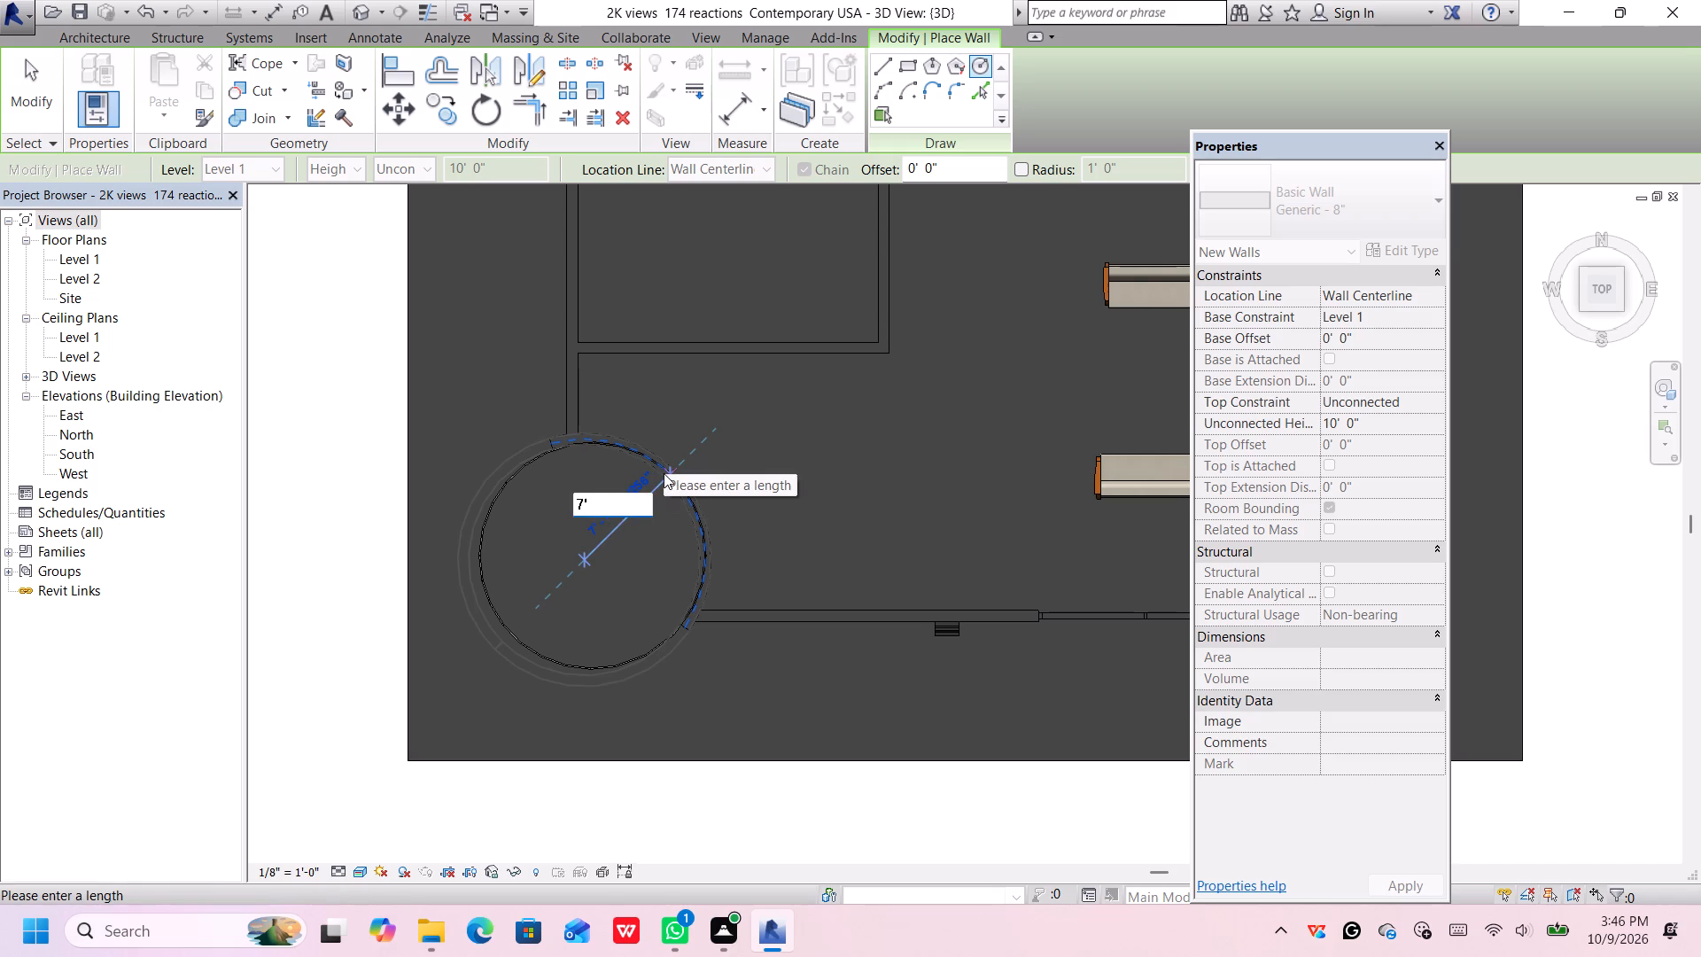
pyautogui.press('4')
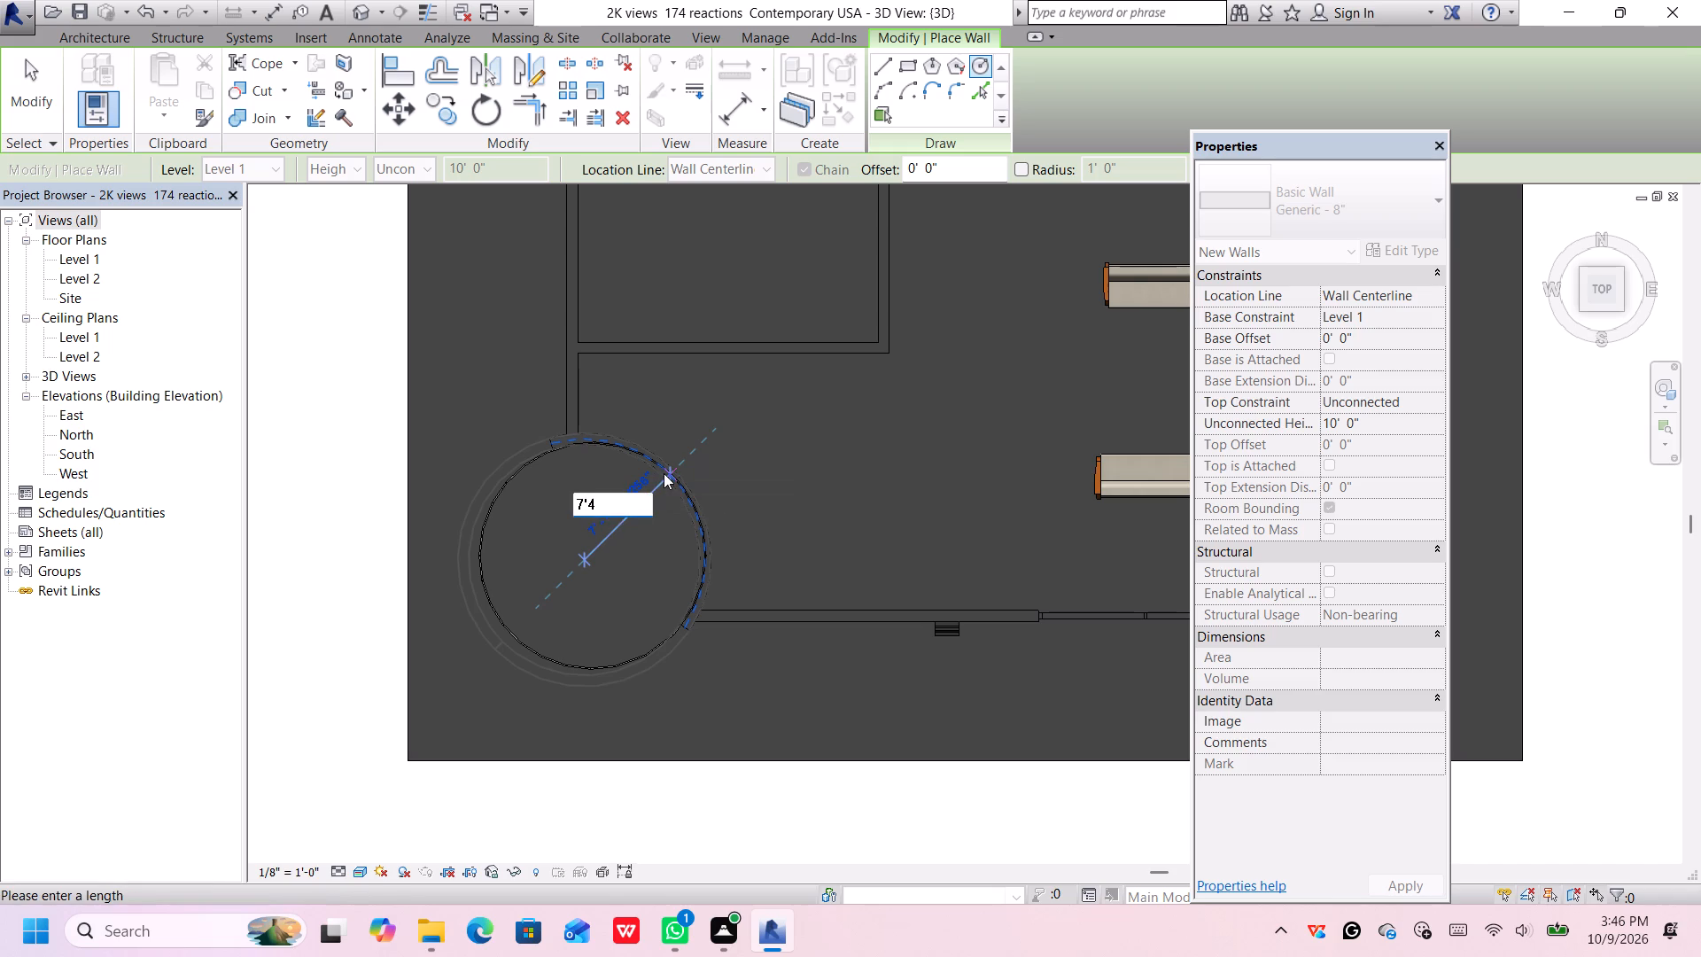
pyautogui.hotkey('shift', '"')
pyautogui.press('Return')
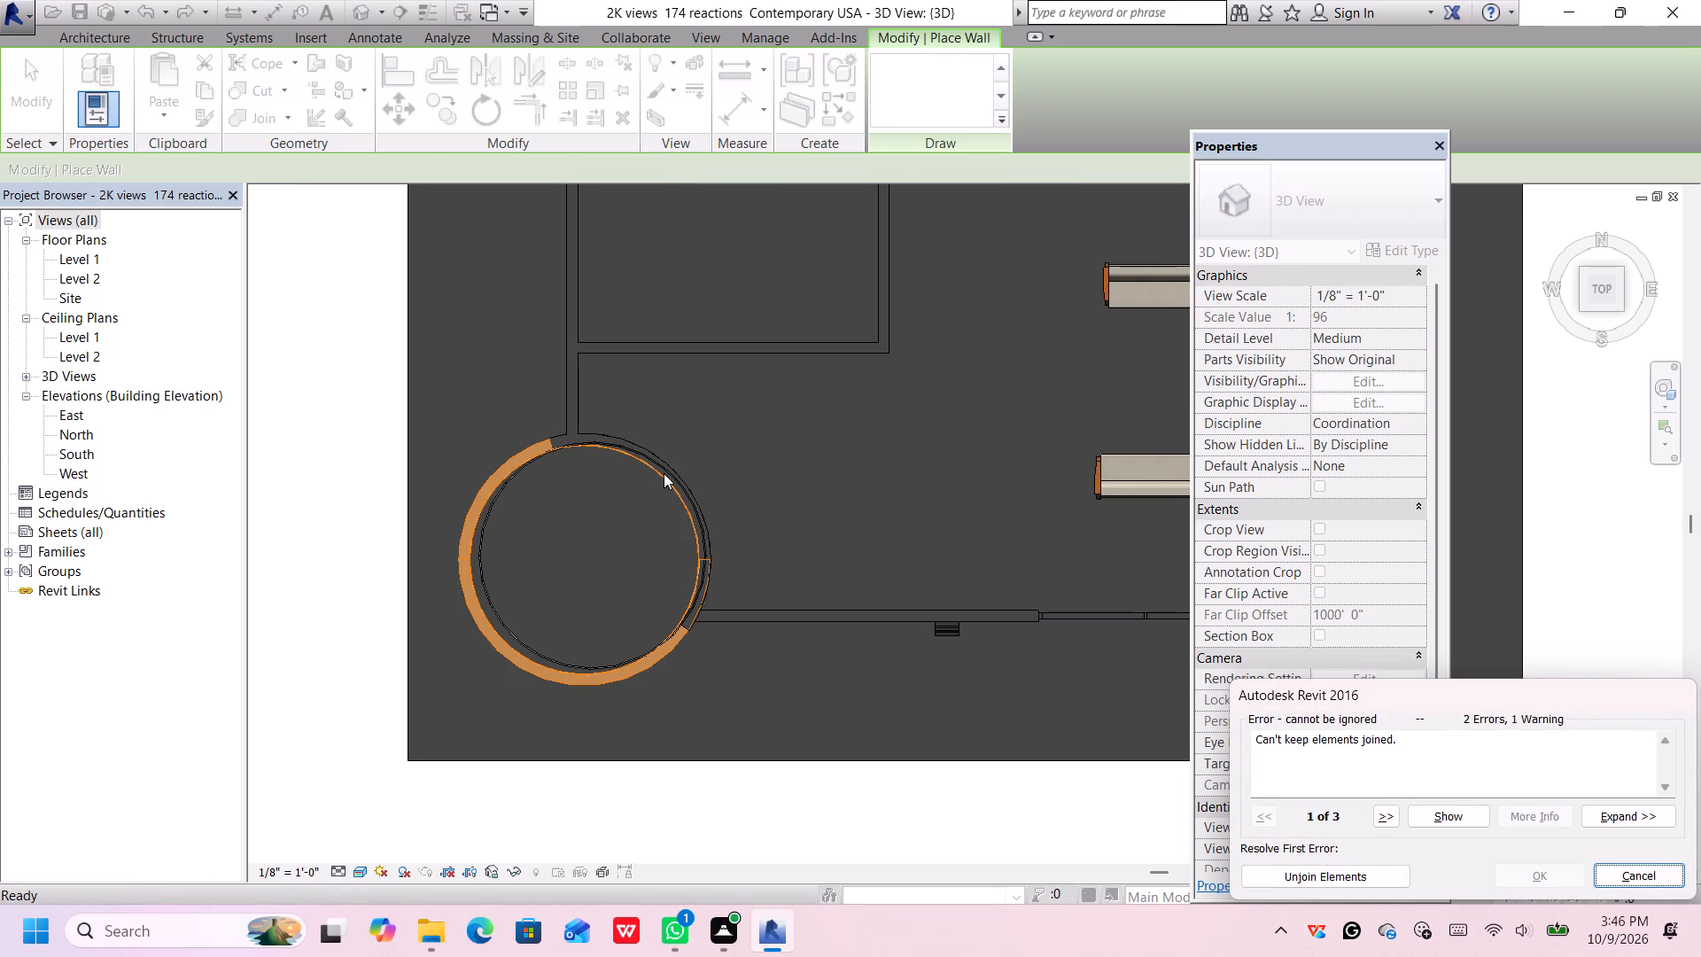
pyautogui.click(1326, 876)
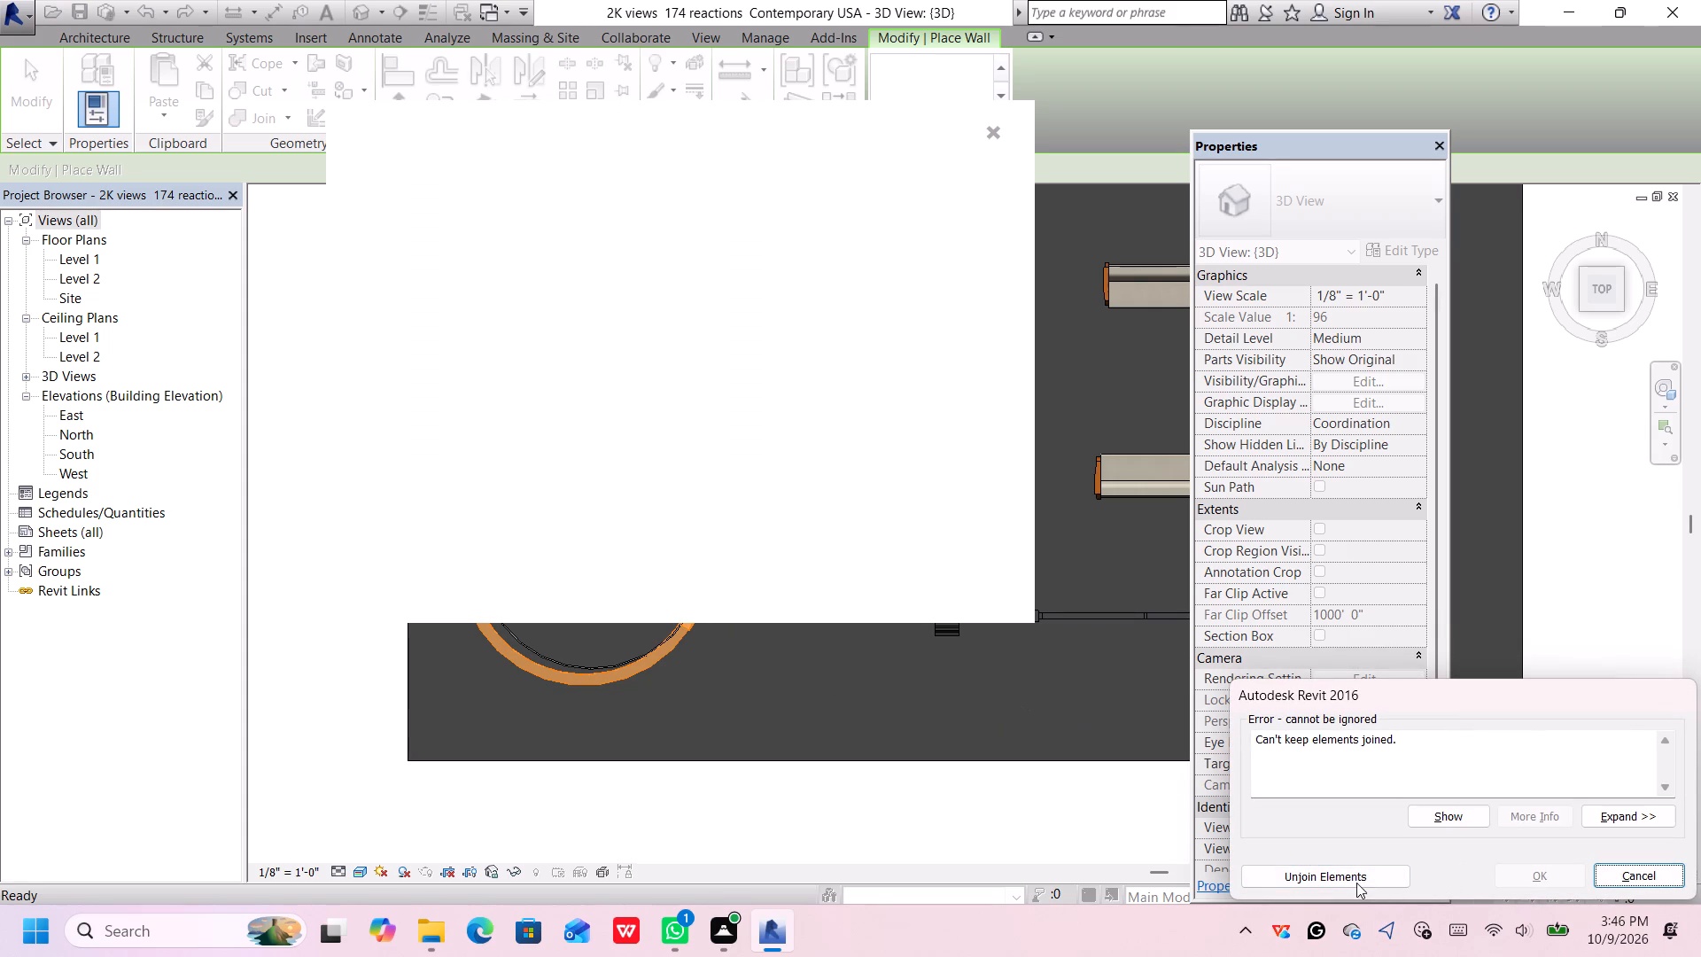
pyautogui.click(1356, 878)
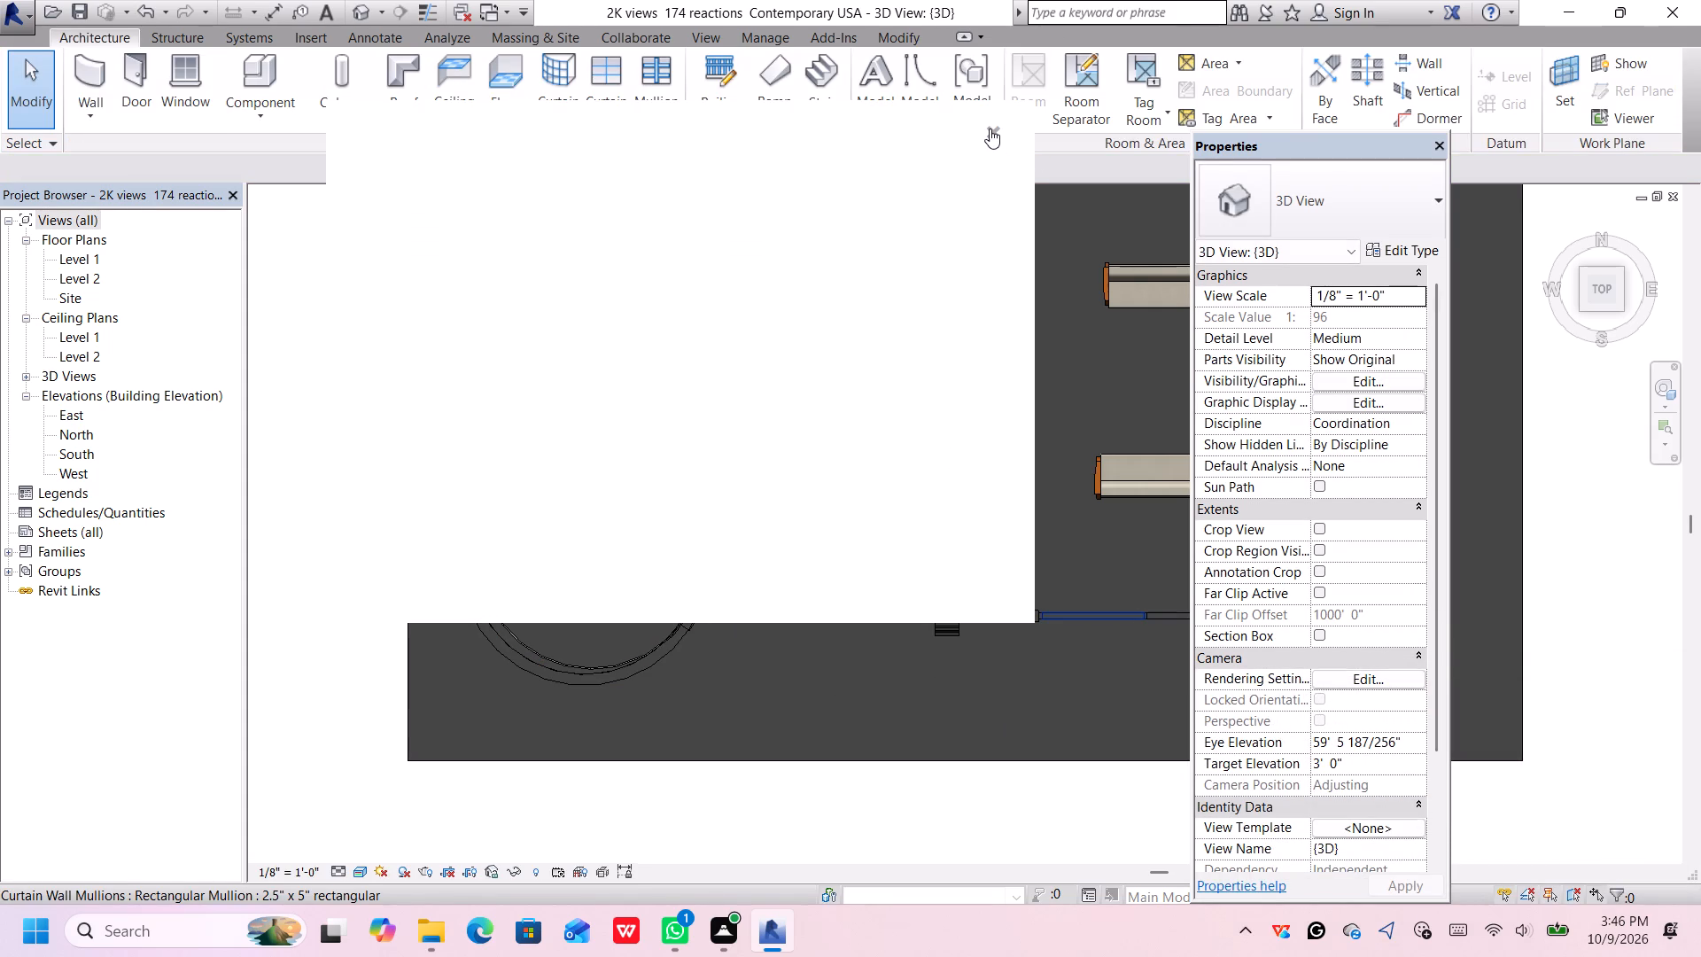
# Select the three Generic - 8" arc walls around the corner cylinder together and nudge them slightly east and north to centre the ring.
pyautogui.click(988, 128)
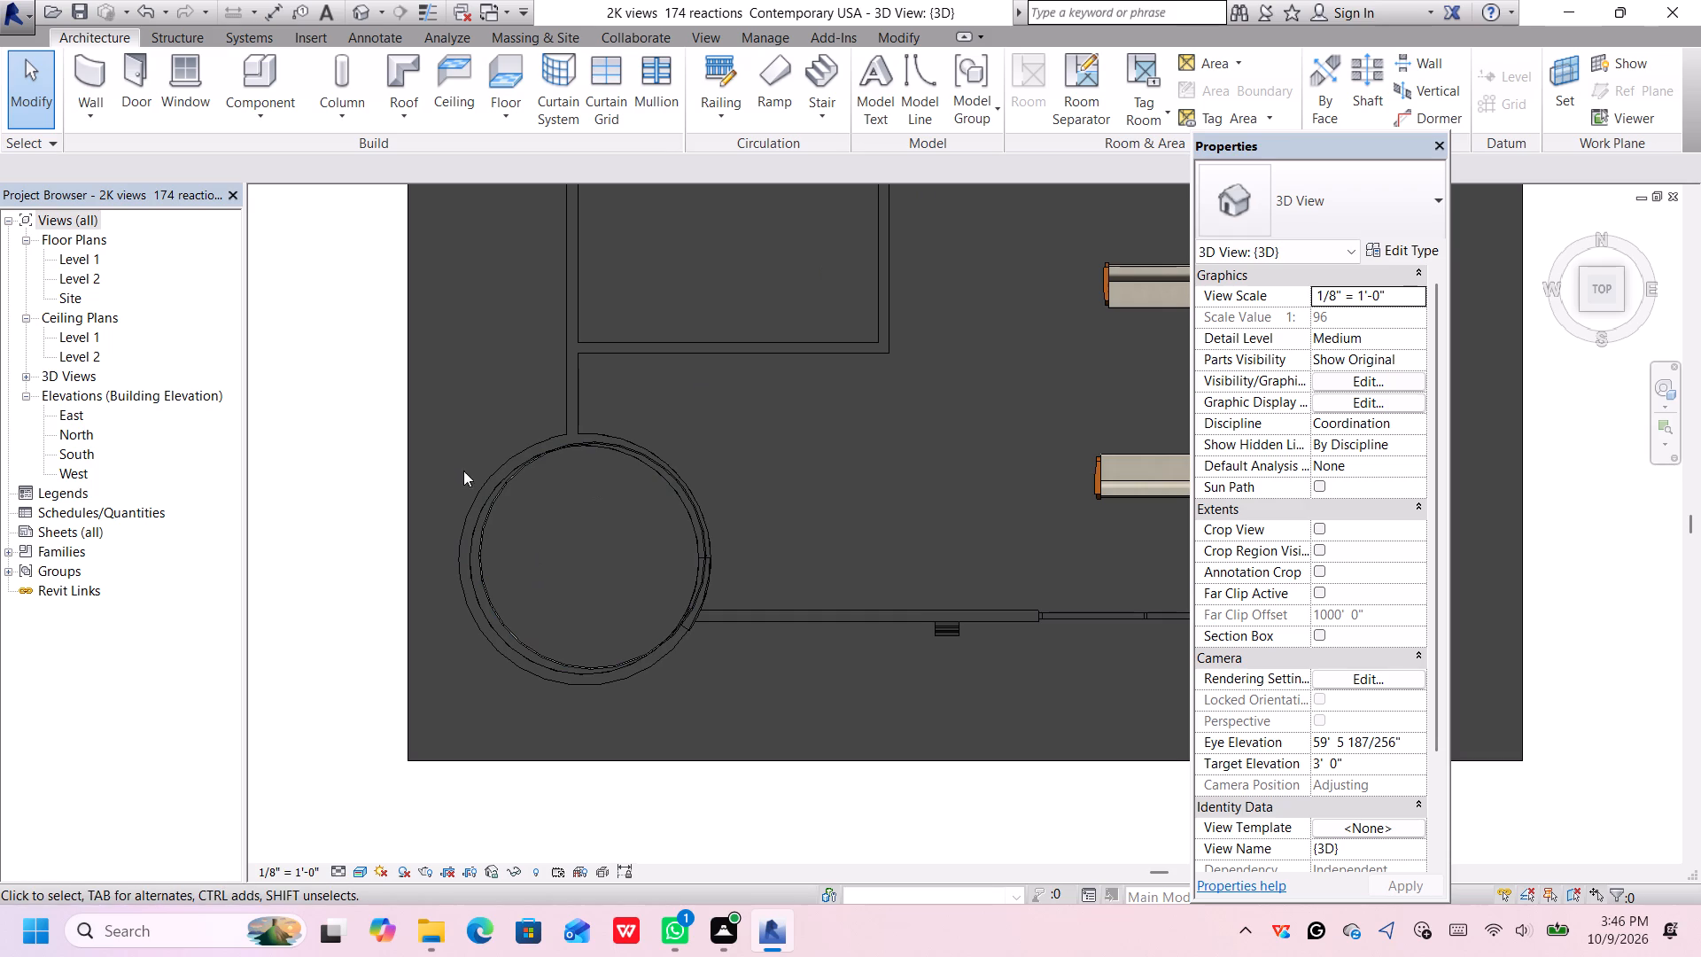
pyautogui.click(478, 489)
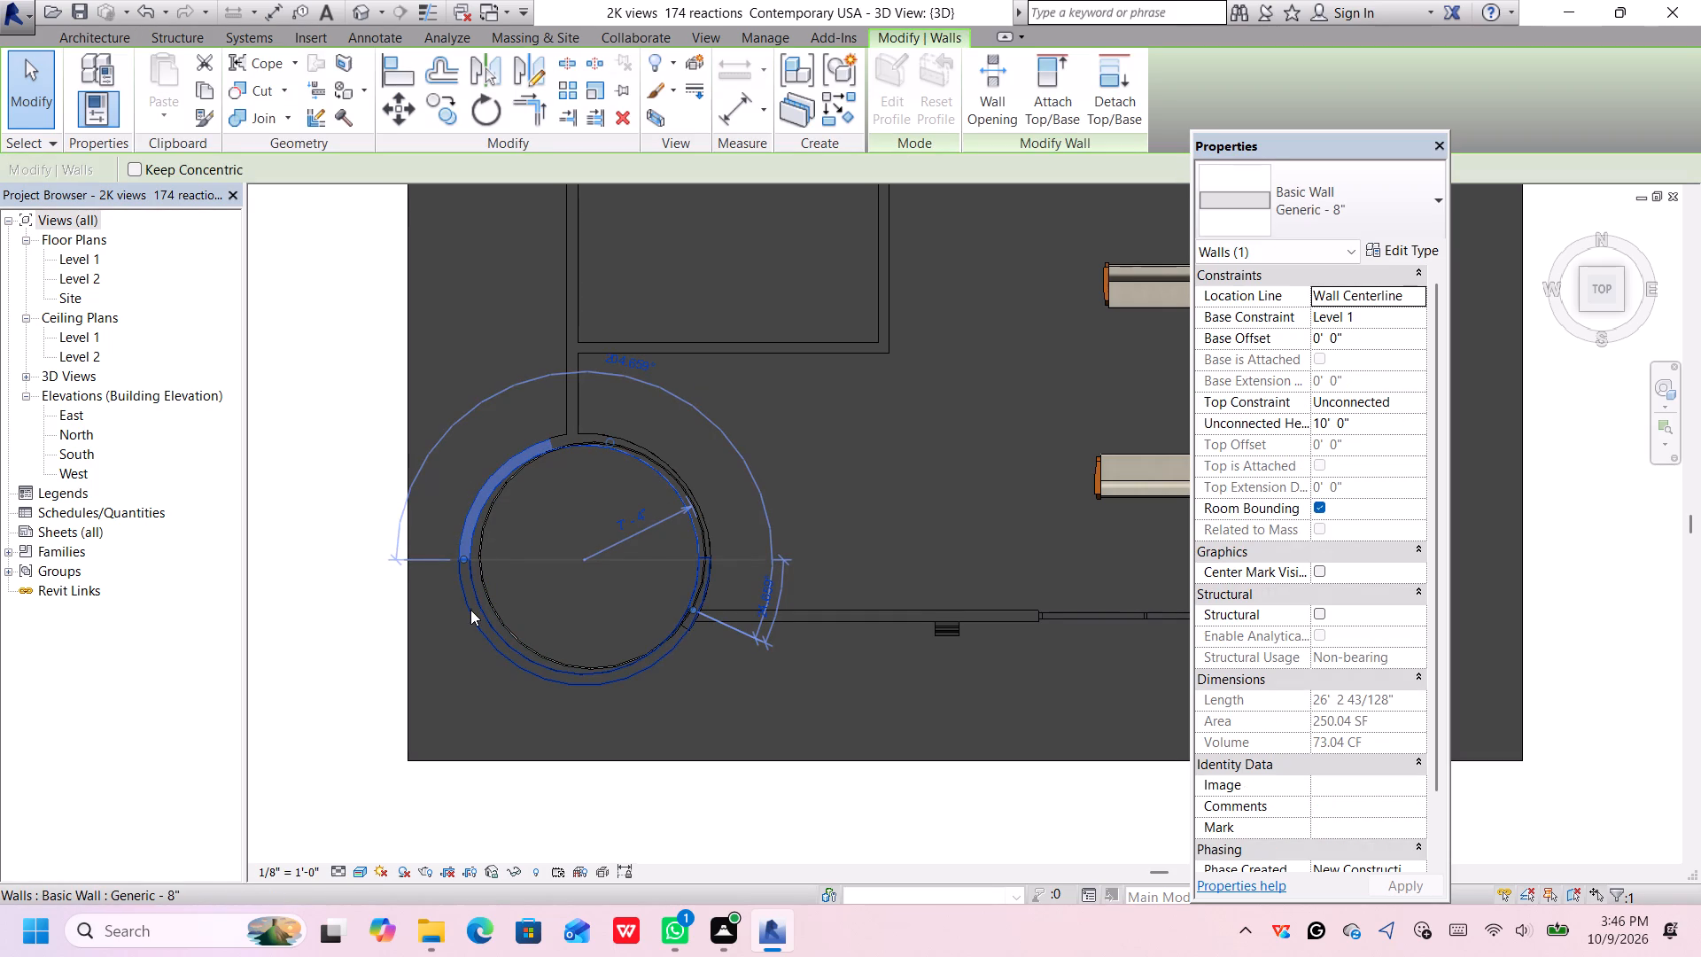
pyautogui.keyDown('ctrl'); pyautogui.click(472, 606); pyautogui.keyUp('ctrl')
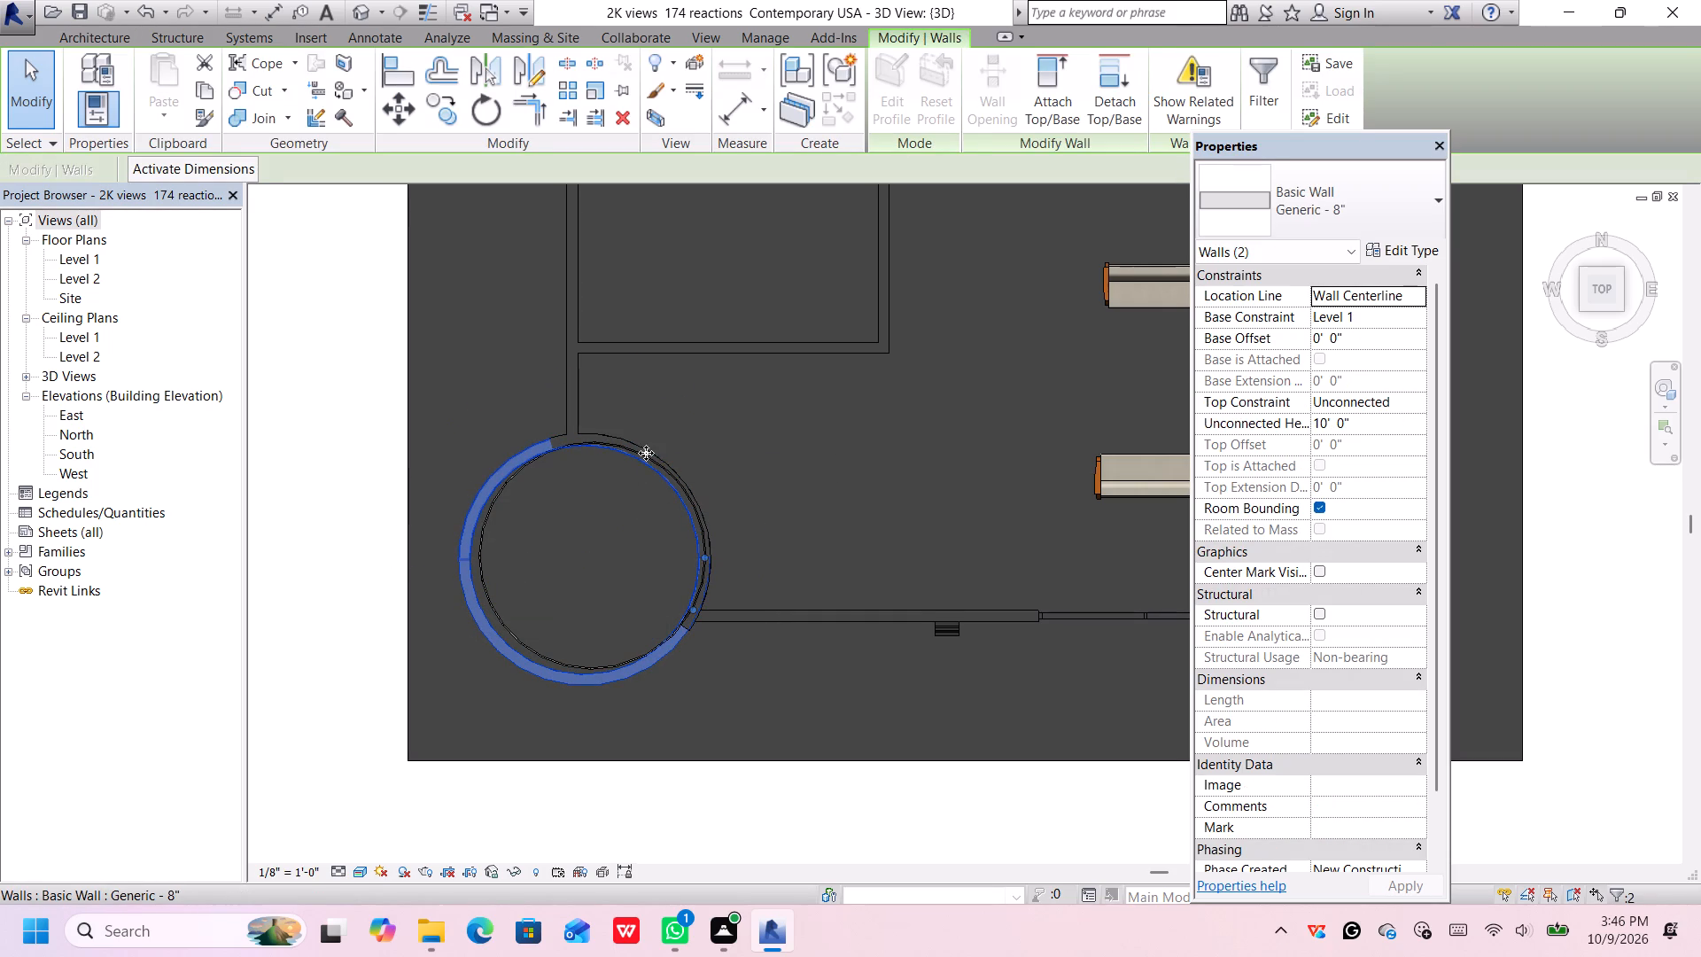
pyautogui.keyDown('ctrl'); pyautogui.scroll(2, 649, 455); pyautogui.keyUp('ctrl')
pyautogui.keyDown('ctrl'); pyautogui.scroll(-4, 649, 455); pyautogui.keyUp('ctrl')
pyautogui.keyDown('ctrl'); pyautogui.scroll(1, 649, 455); pyautogui.keyUp('ctrl')
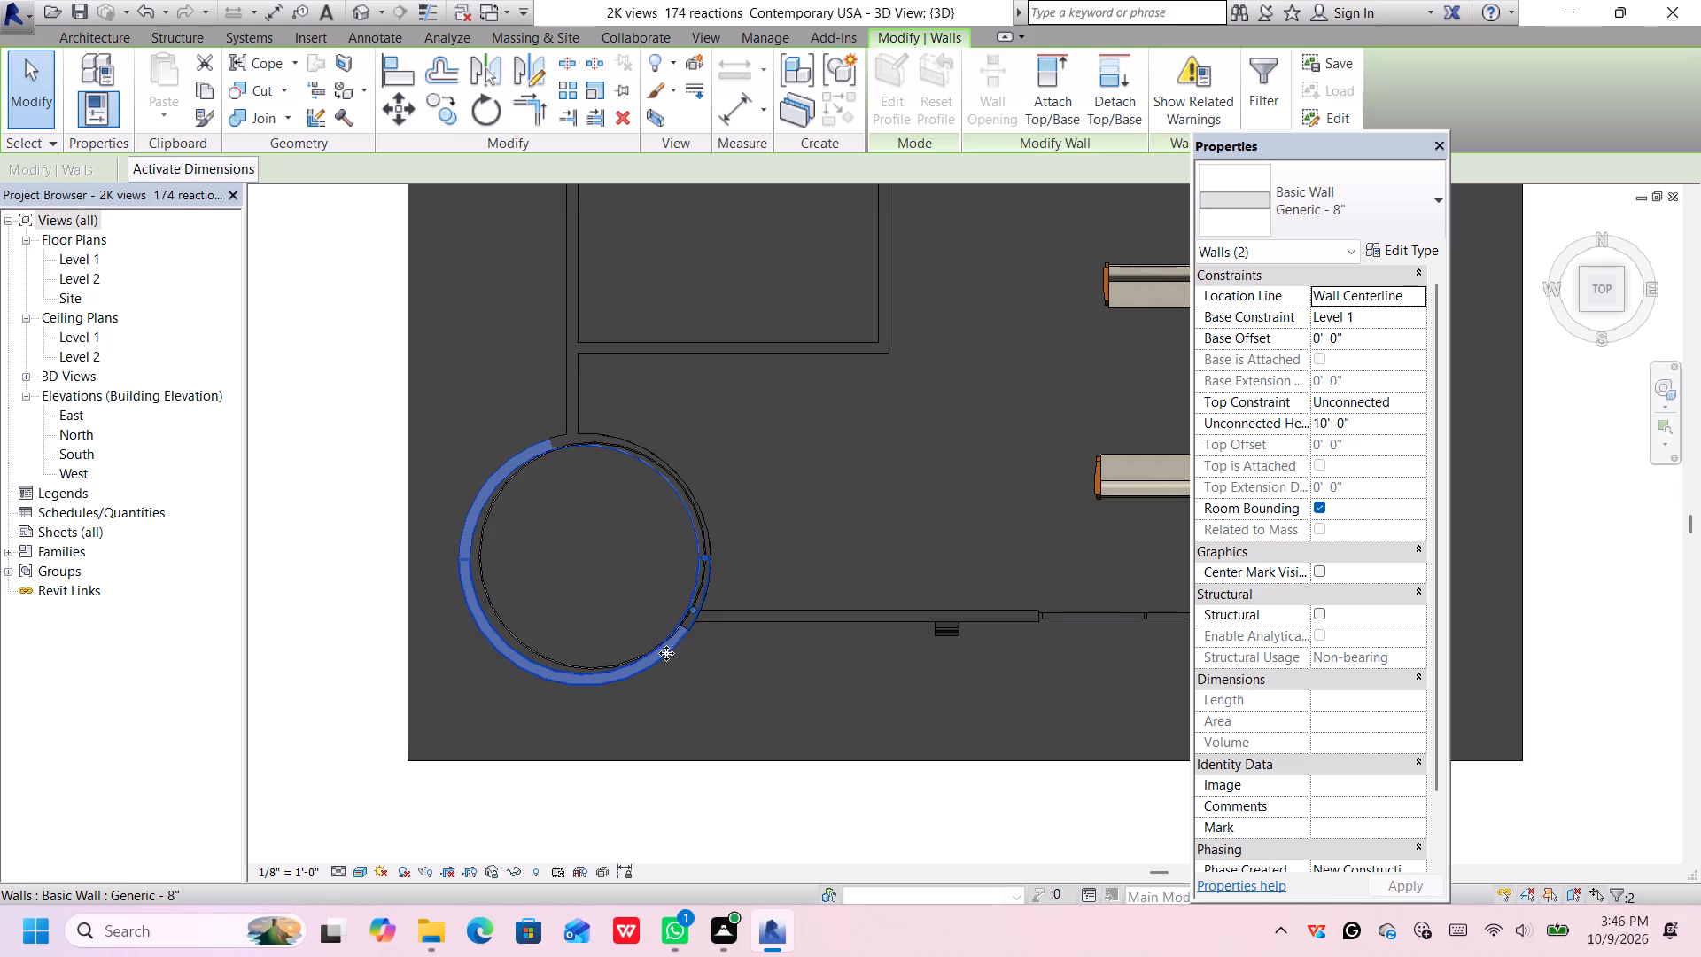
pyautogui.keyDown('ctrl'); pyautogui.click(689, 622); pyautogui.keyUp('ctrl')
pyautogui.keyDown('ctrl'); pyautogui.click(703, 572); pyautogui.keyUp('ctrl')
pyautogui.keyDown('ctrl'); pyautogui.click(703, 537); pyautogui.keyUp('ctrl')
pyautogui.keyDown('ctrl'); pyautogui.click(680, 501); pyautogui.keyUp('ctrl')
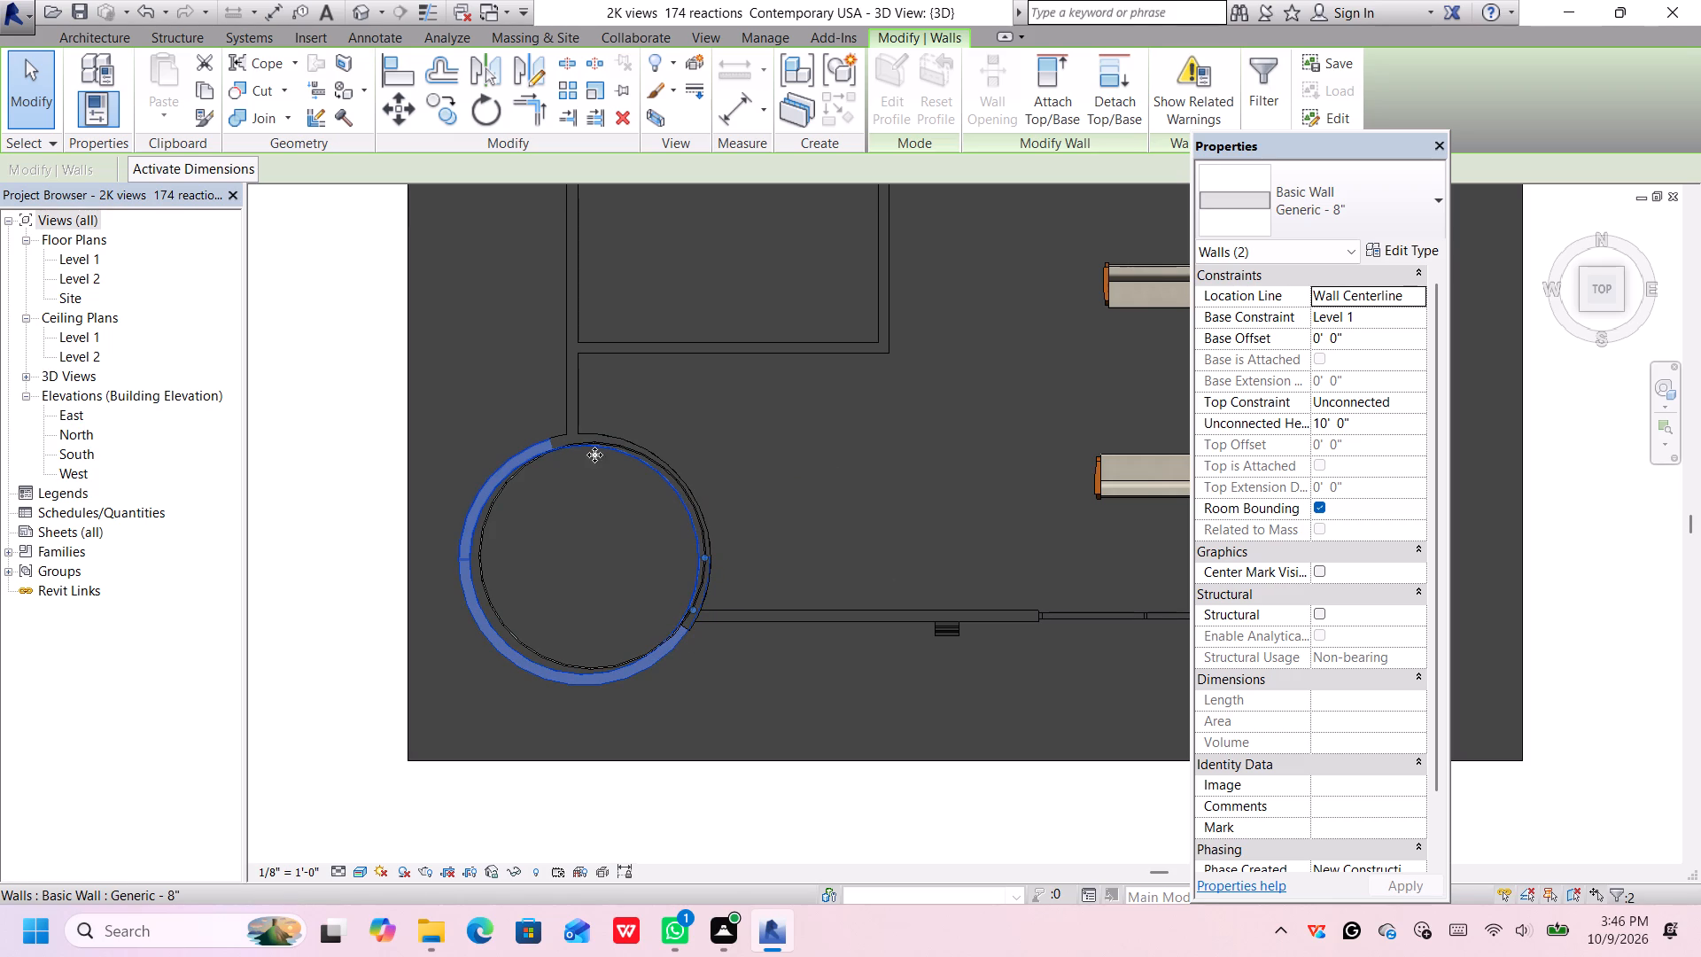
pyautogui.keyDown('ctrl'); pyautogui.click(563, 435); pyautogui.keyUp('ctrl')
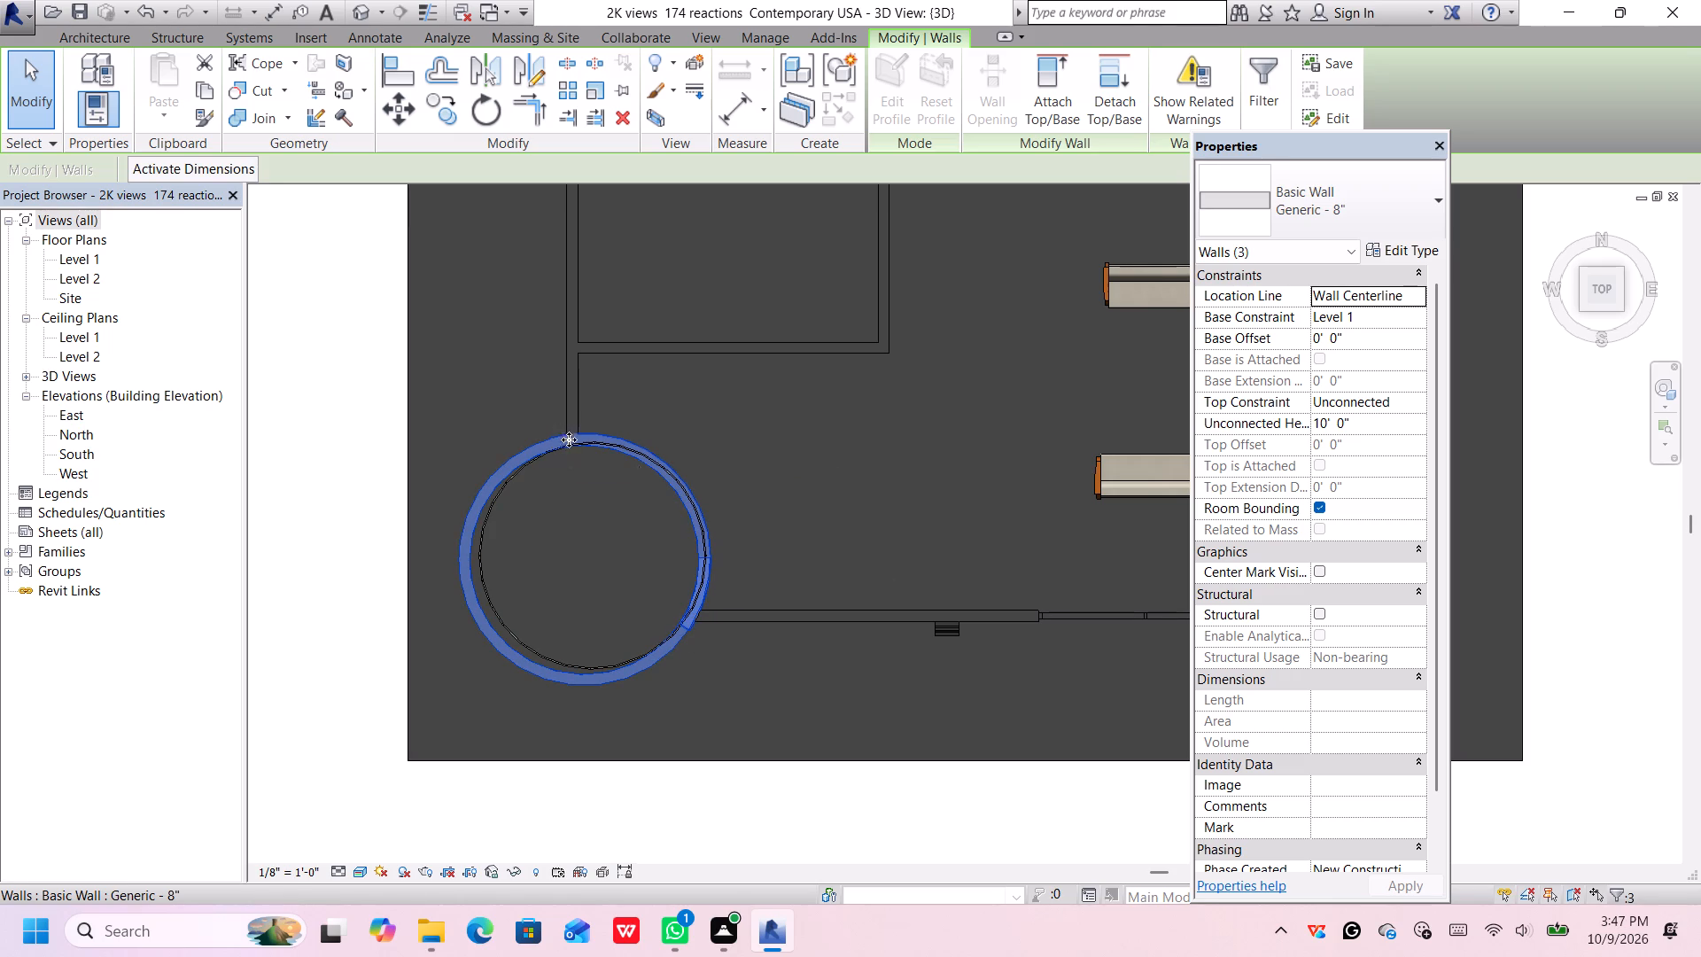
pyautogui.press('Right')
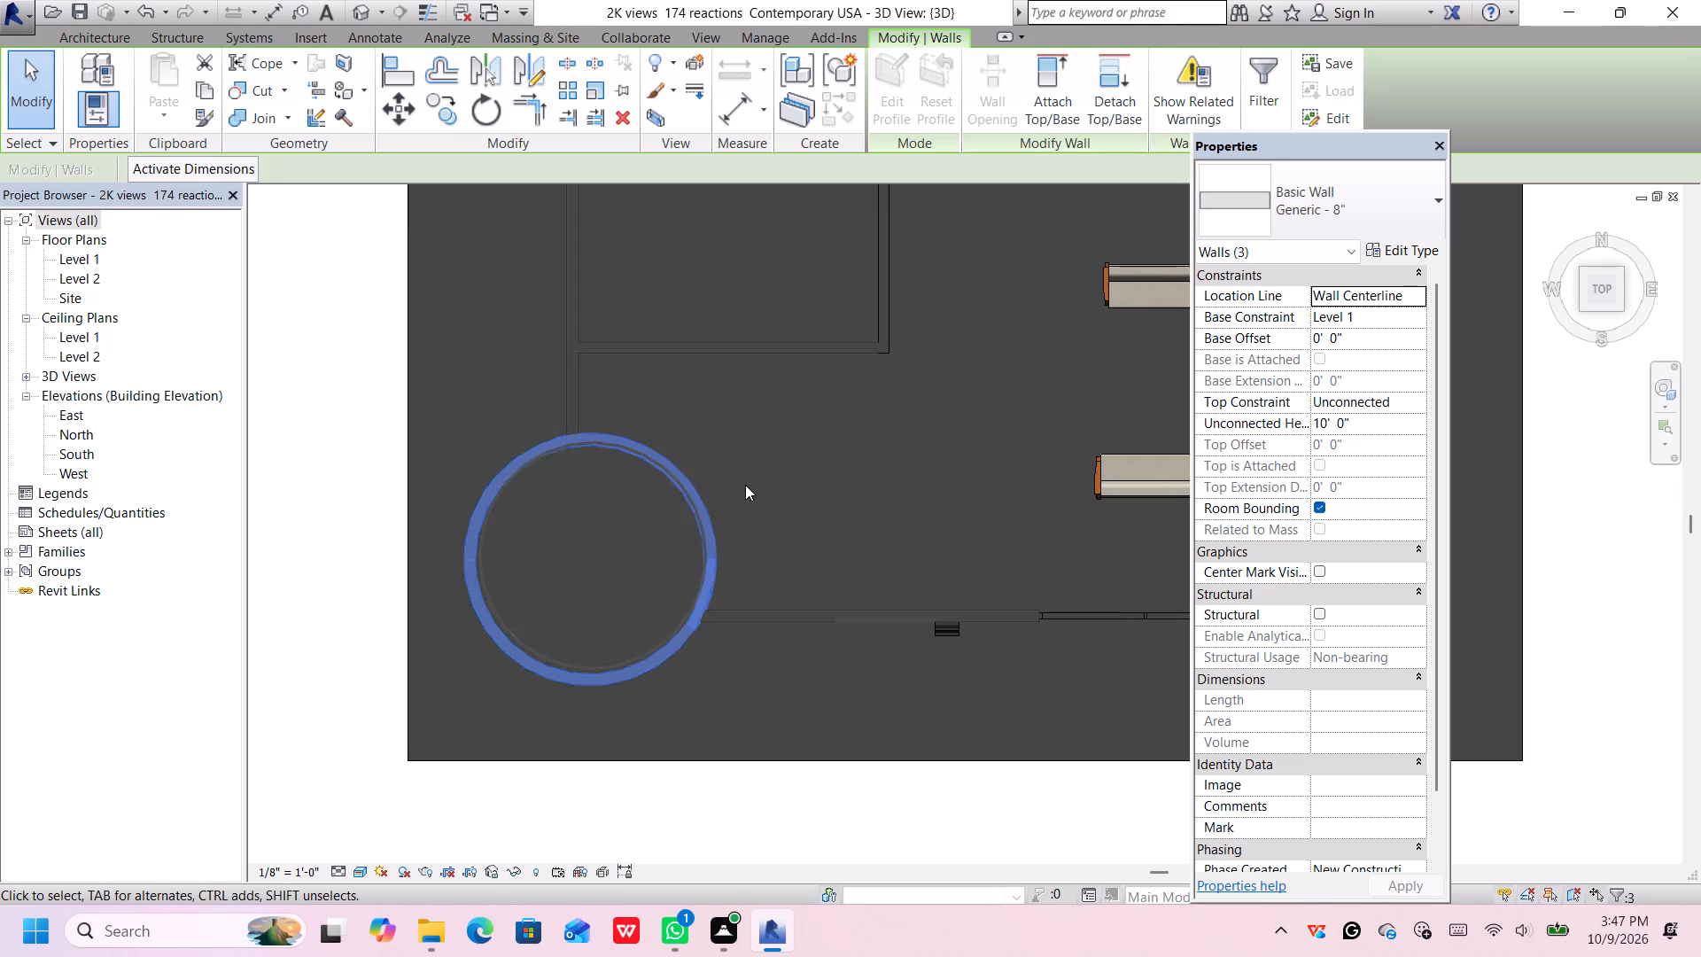
pyautogui.press('Right')
pyautogui.press('Left')
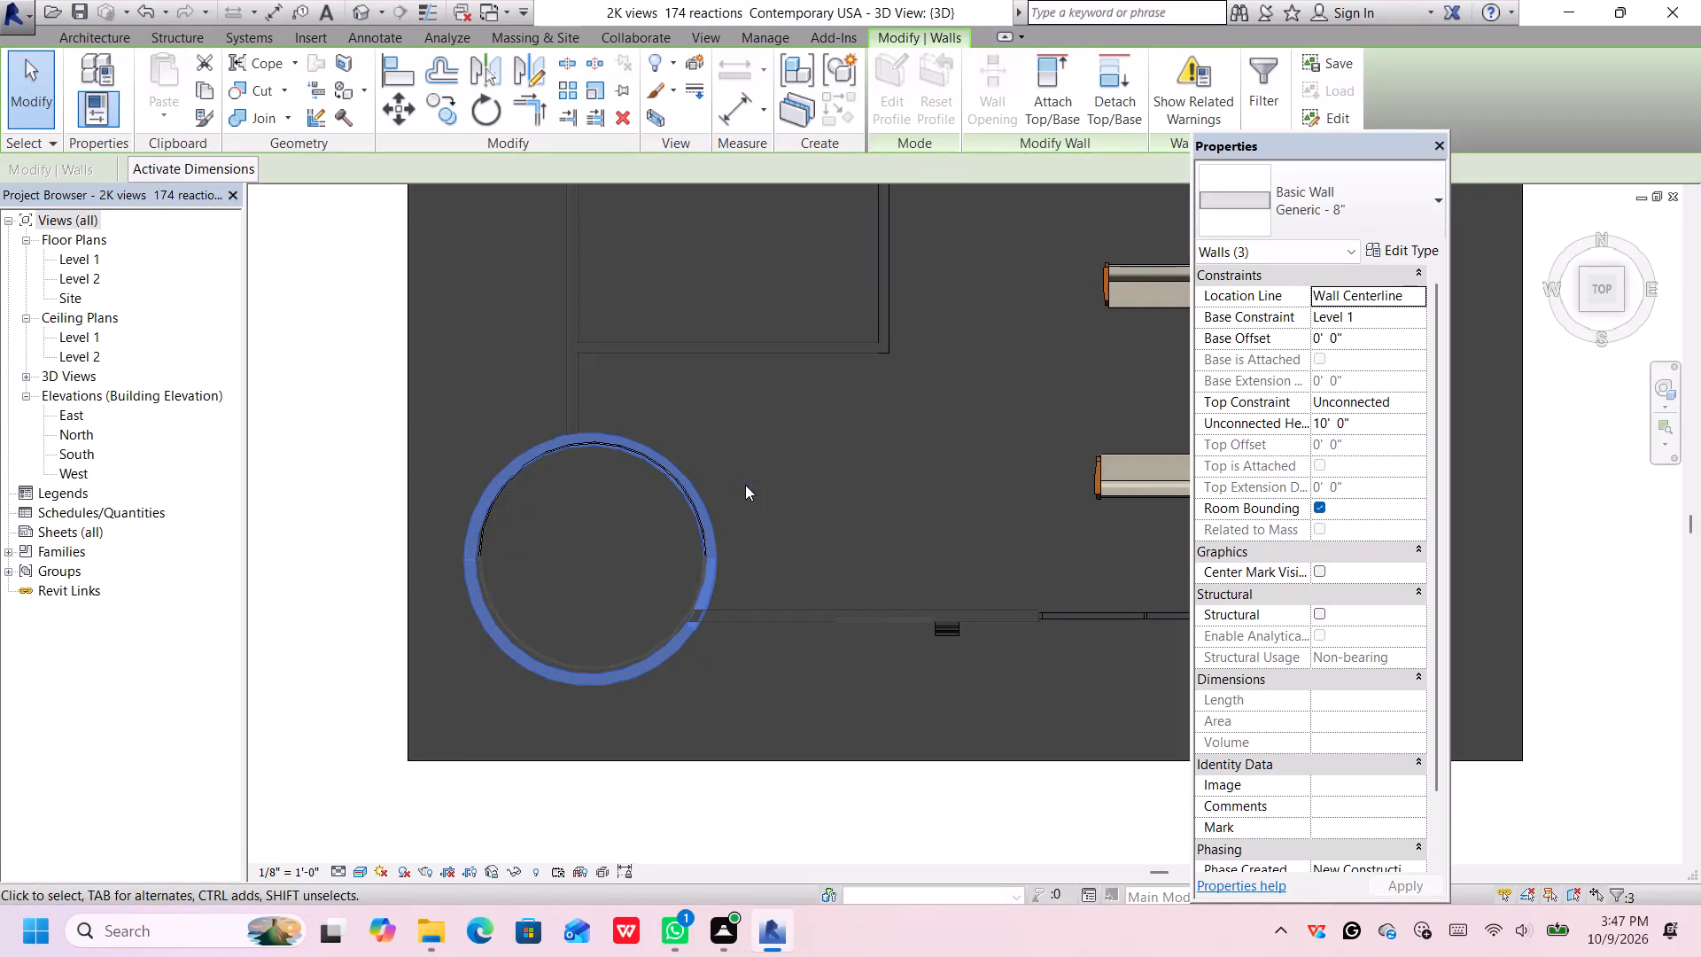
pyautogui.press('Up')
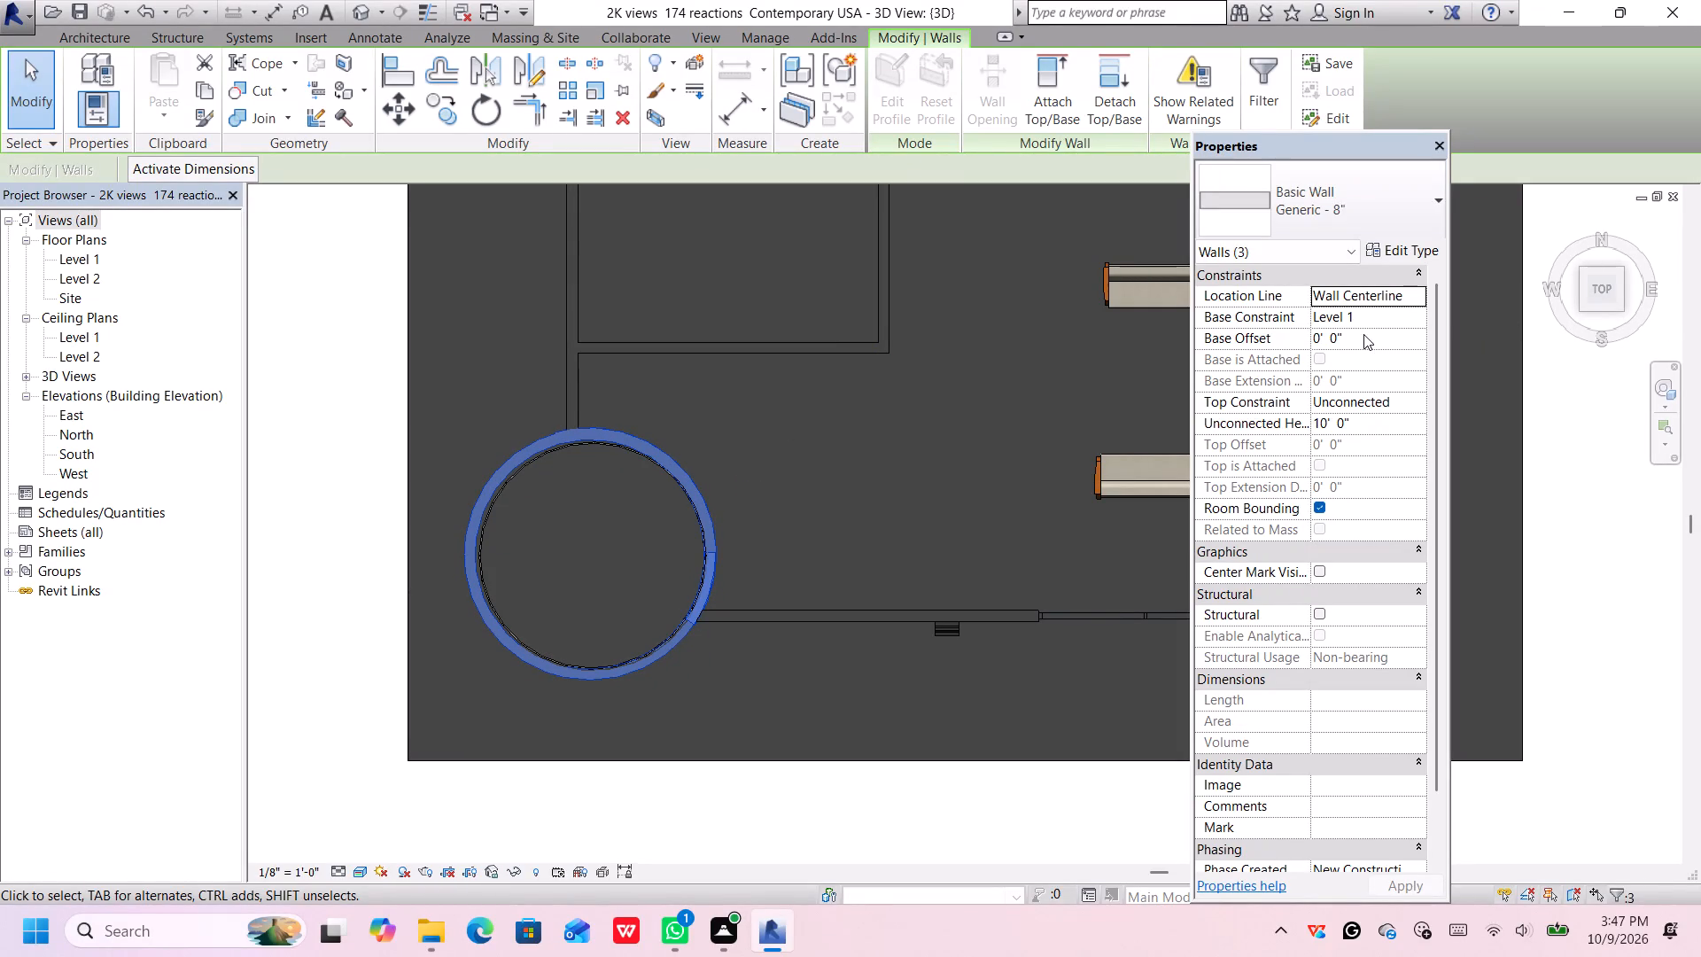
# Set the unconnected height of the three selected arc walls around the corner cylinder to 2'.
pyautogui.click(1350, 425)
pyautogui.press('BackSpace')
pyautogui.press('BackSpace')
pyautogui.press('BackSpace')
pyautogui.press('BackSpace')
pyautogui.press('BackSpace')
pyautogui.press('BackSpace')
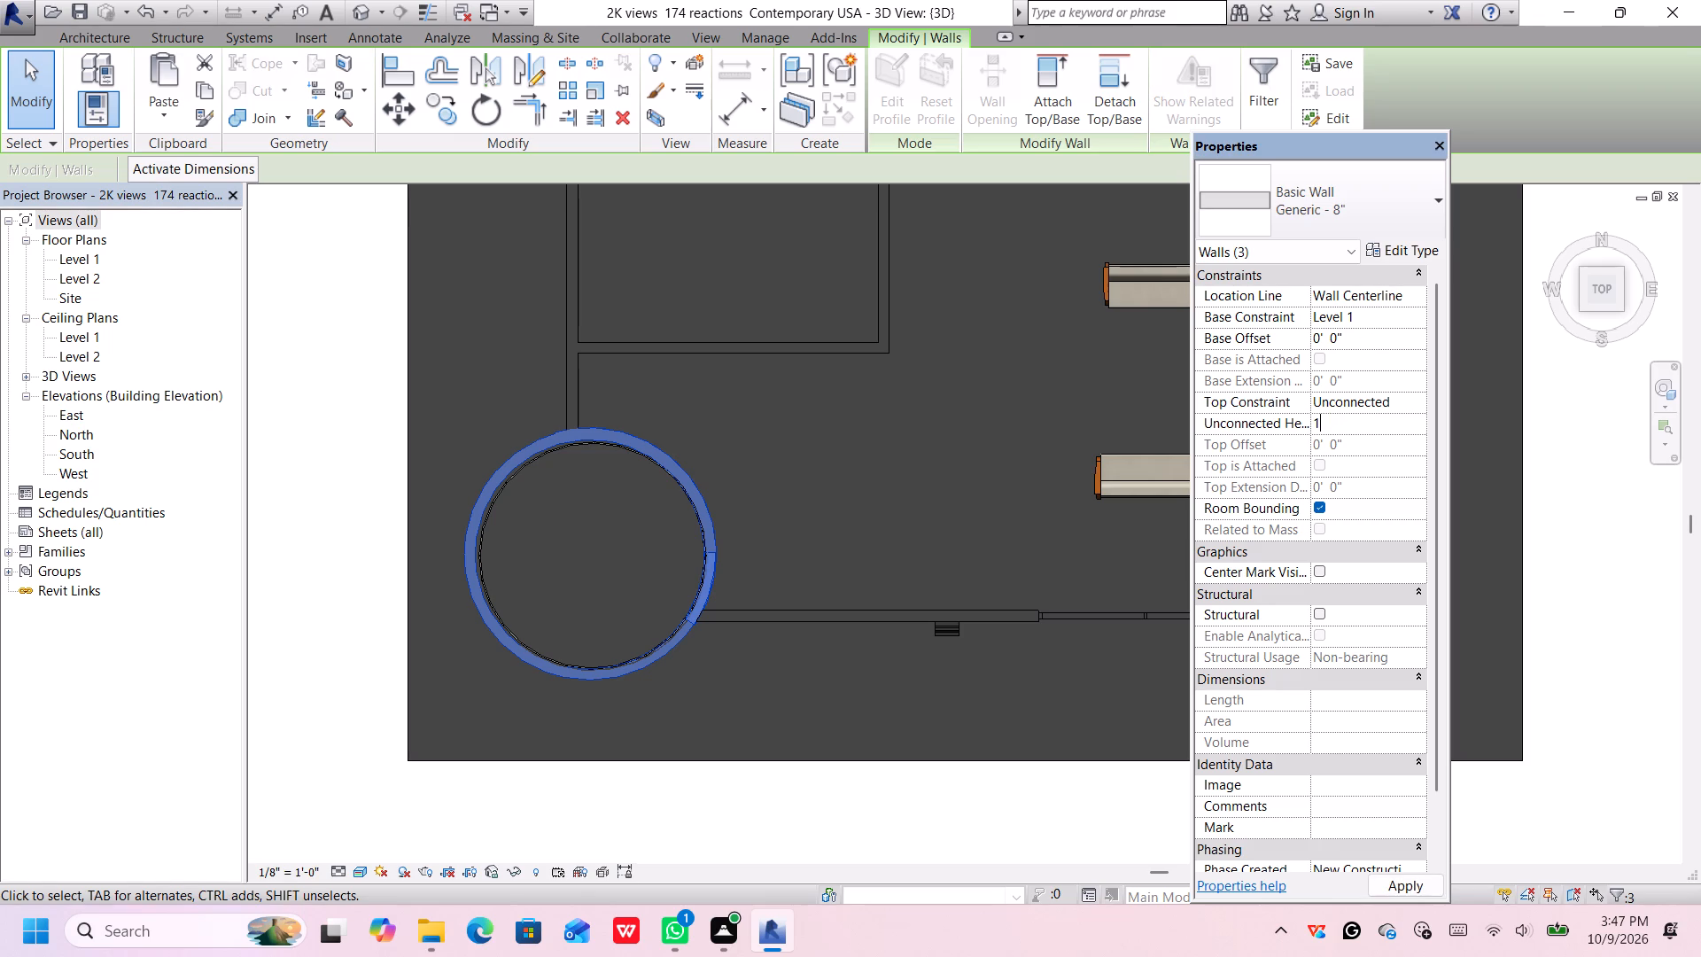
pyautogui.press('BackSpace')
pyautogui.write("2'")
pyautogui.press('Return')
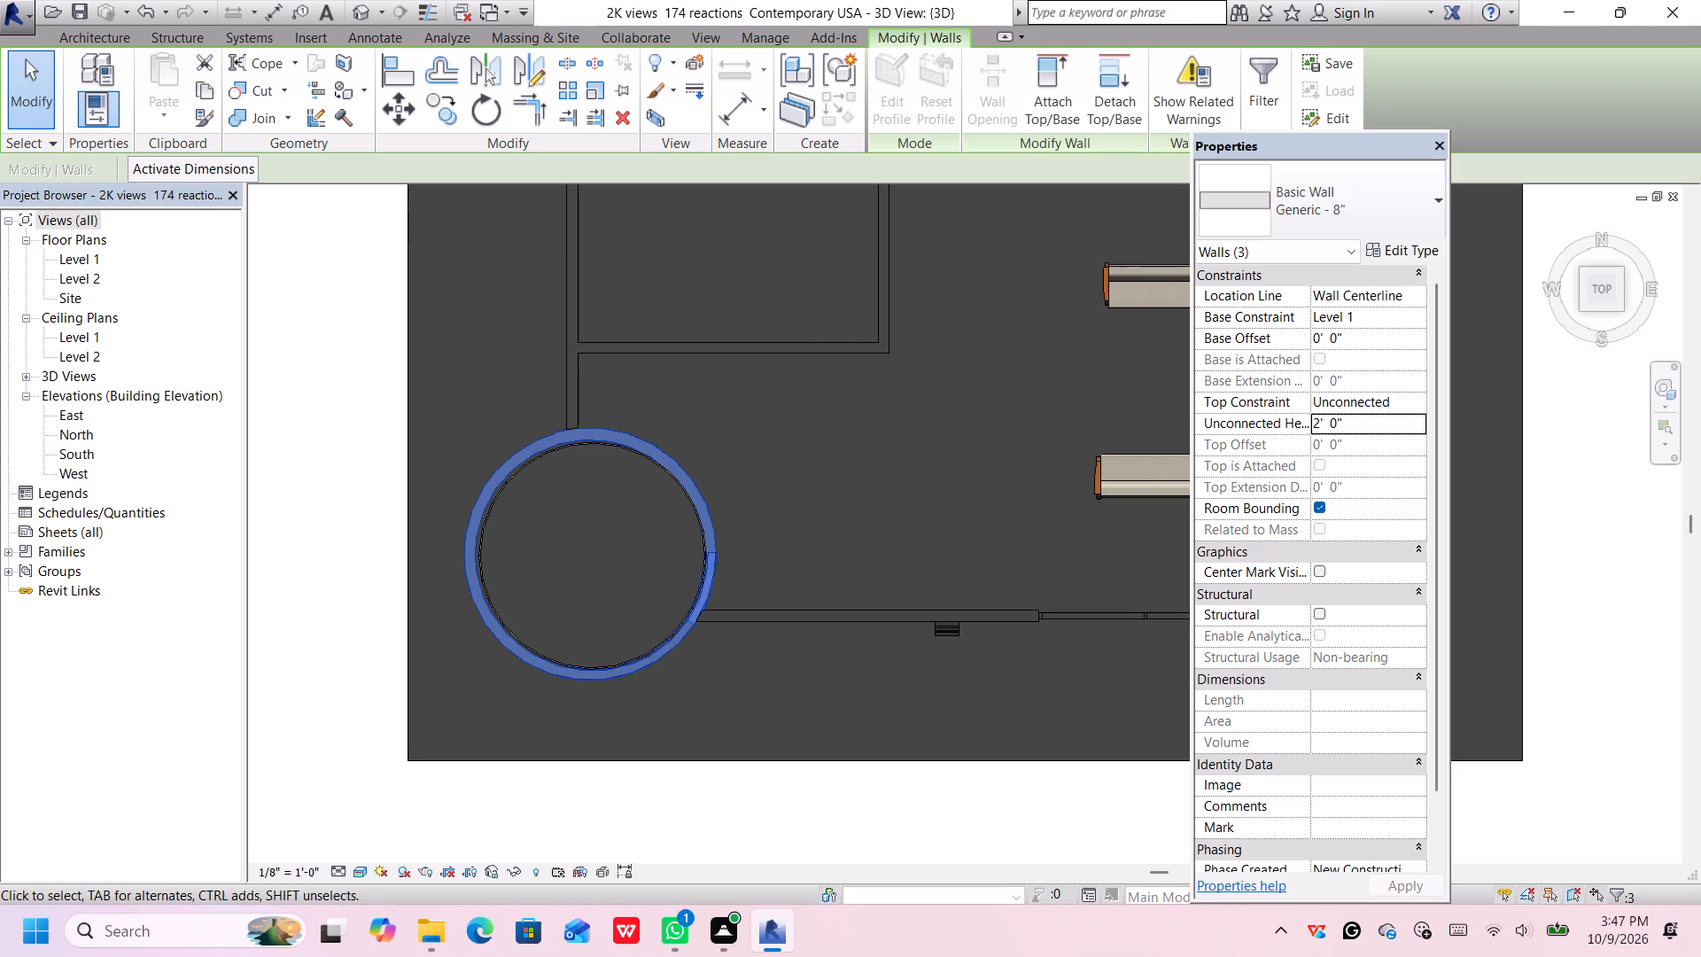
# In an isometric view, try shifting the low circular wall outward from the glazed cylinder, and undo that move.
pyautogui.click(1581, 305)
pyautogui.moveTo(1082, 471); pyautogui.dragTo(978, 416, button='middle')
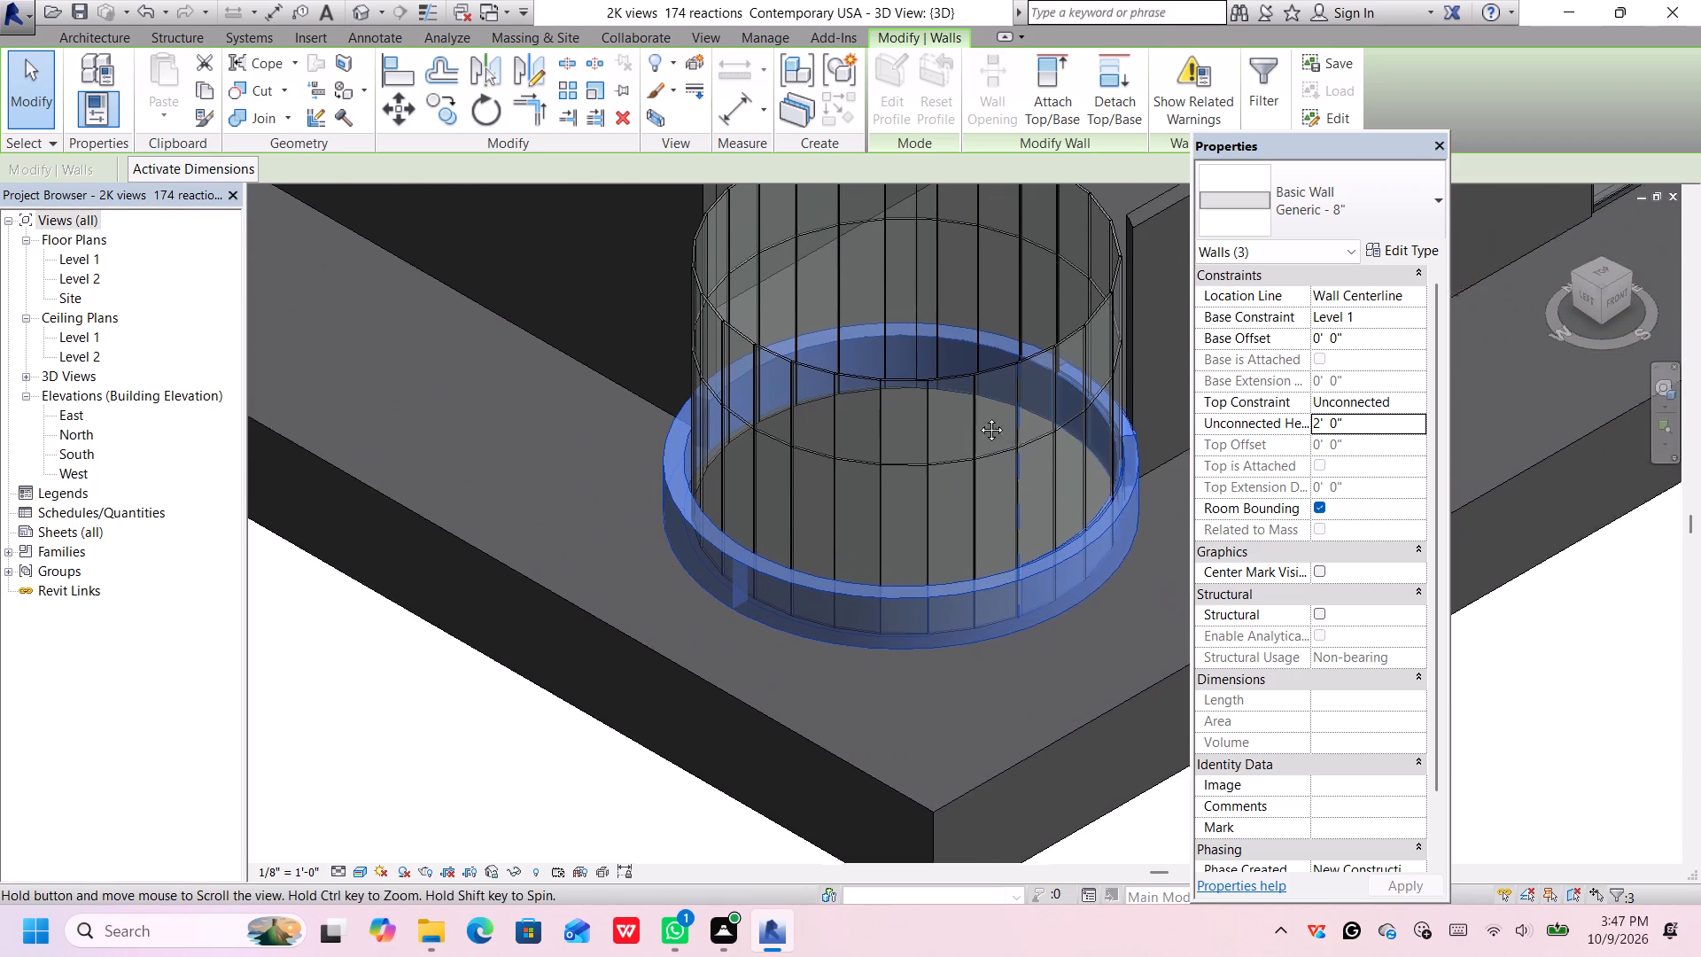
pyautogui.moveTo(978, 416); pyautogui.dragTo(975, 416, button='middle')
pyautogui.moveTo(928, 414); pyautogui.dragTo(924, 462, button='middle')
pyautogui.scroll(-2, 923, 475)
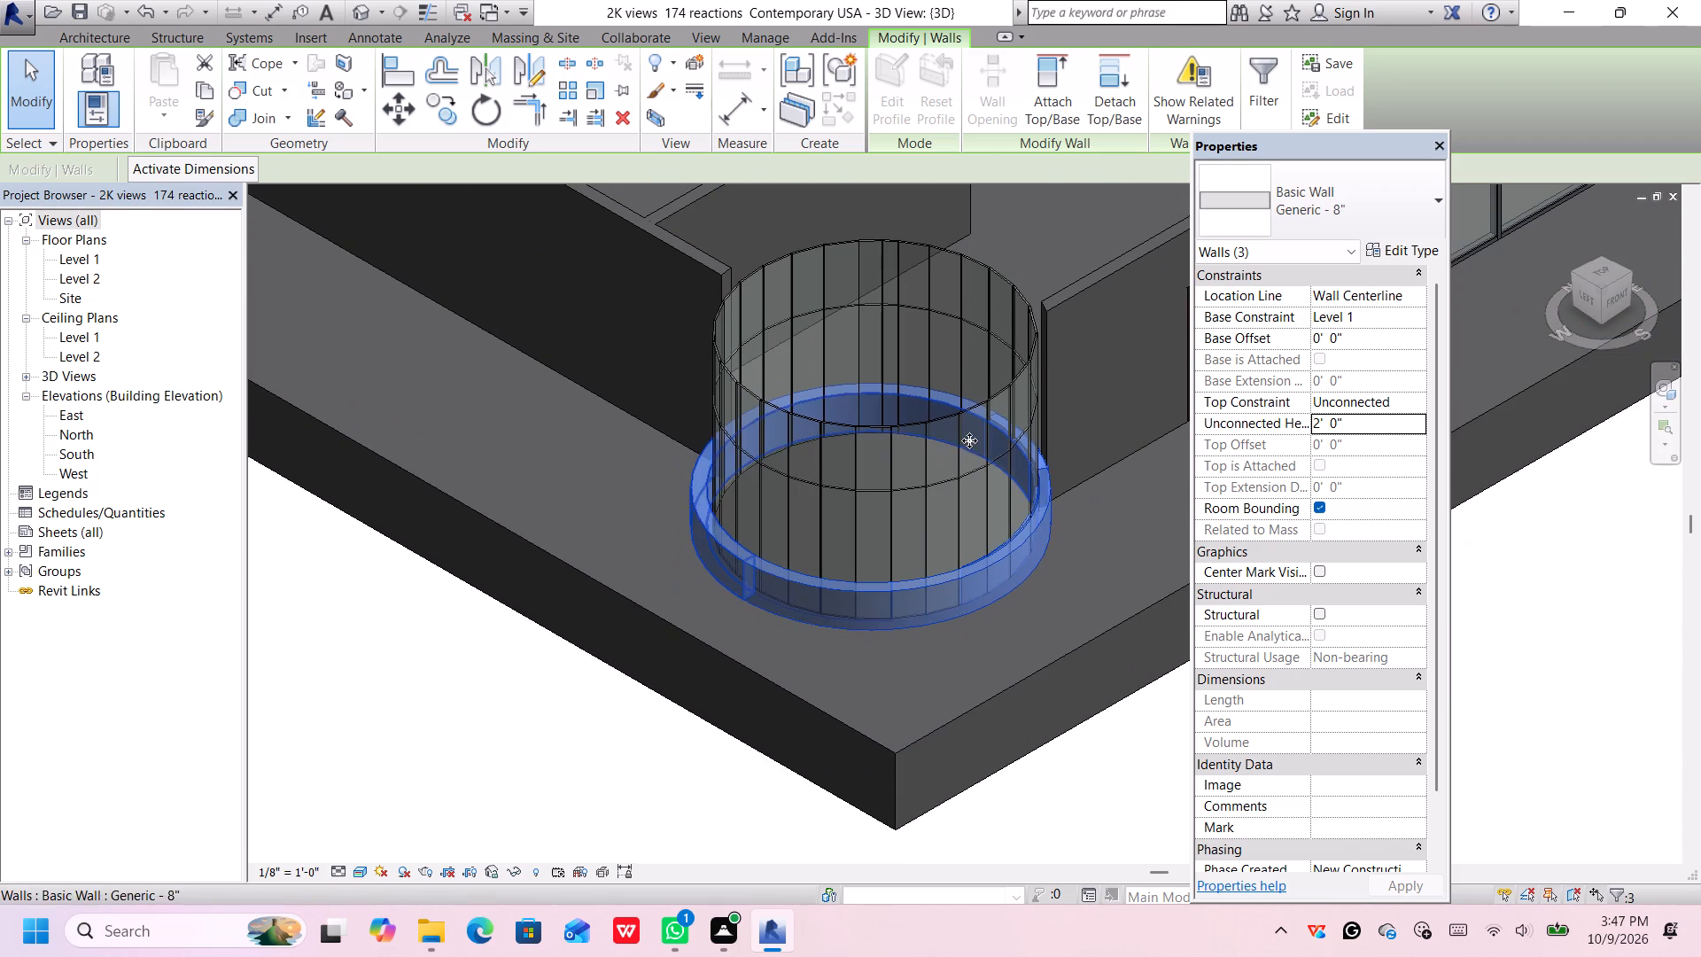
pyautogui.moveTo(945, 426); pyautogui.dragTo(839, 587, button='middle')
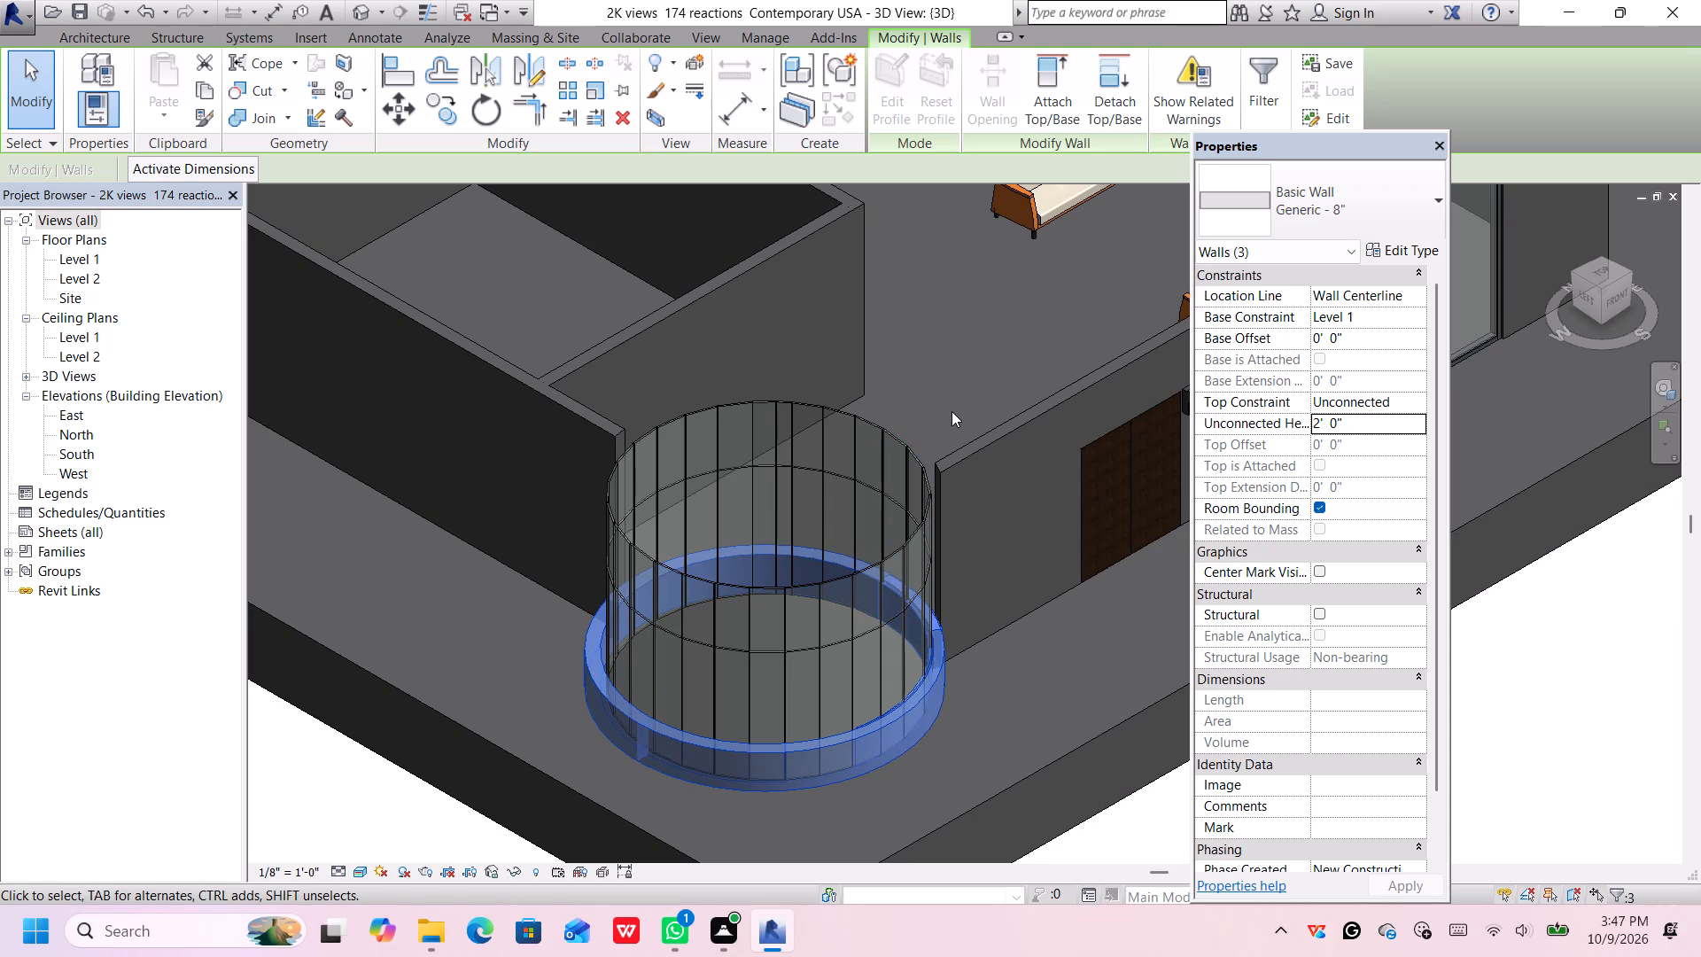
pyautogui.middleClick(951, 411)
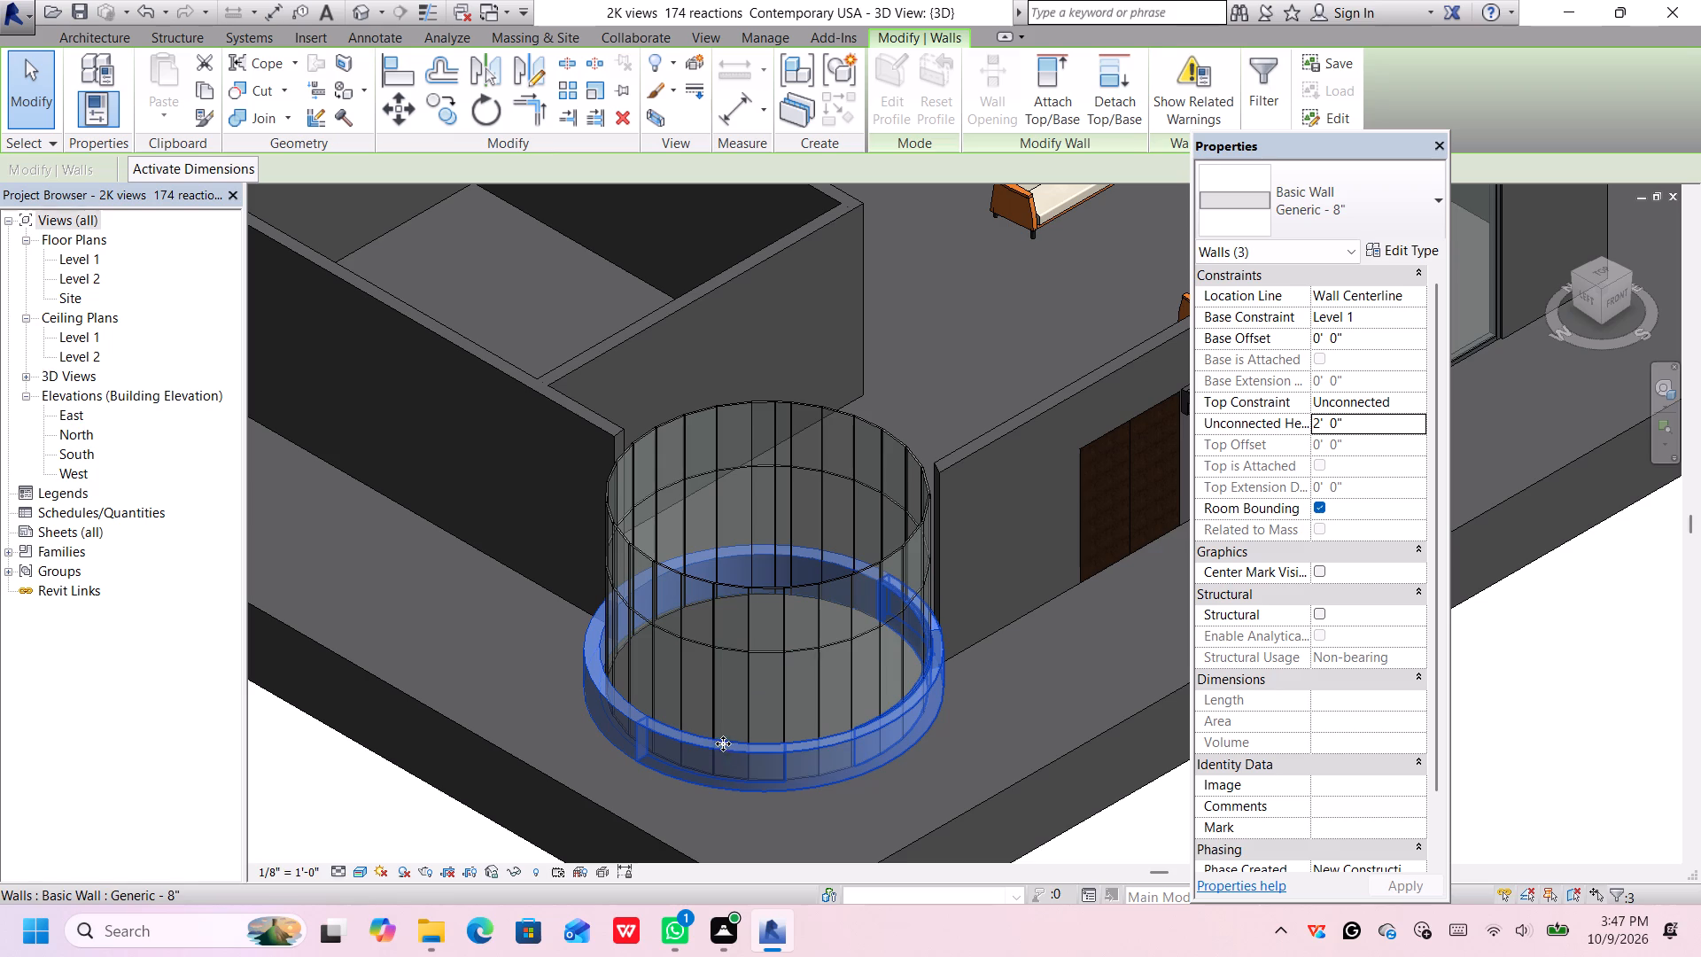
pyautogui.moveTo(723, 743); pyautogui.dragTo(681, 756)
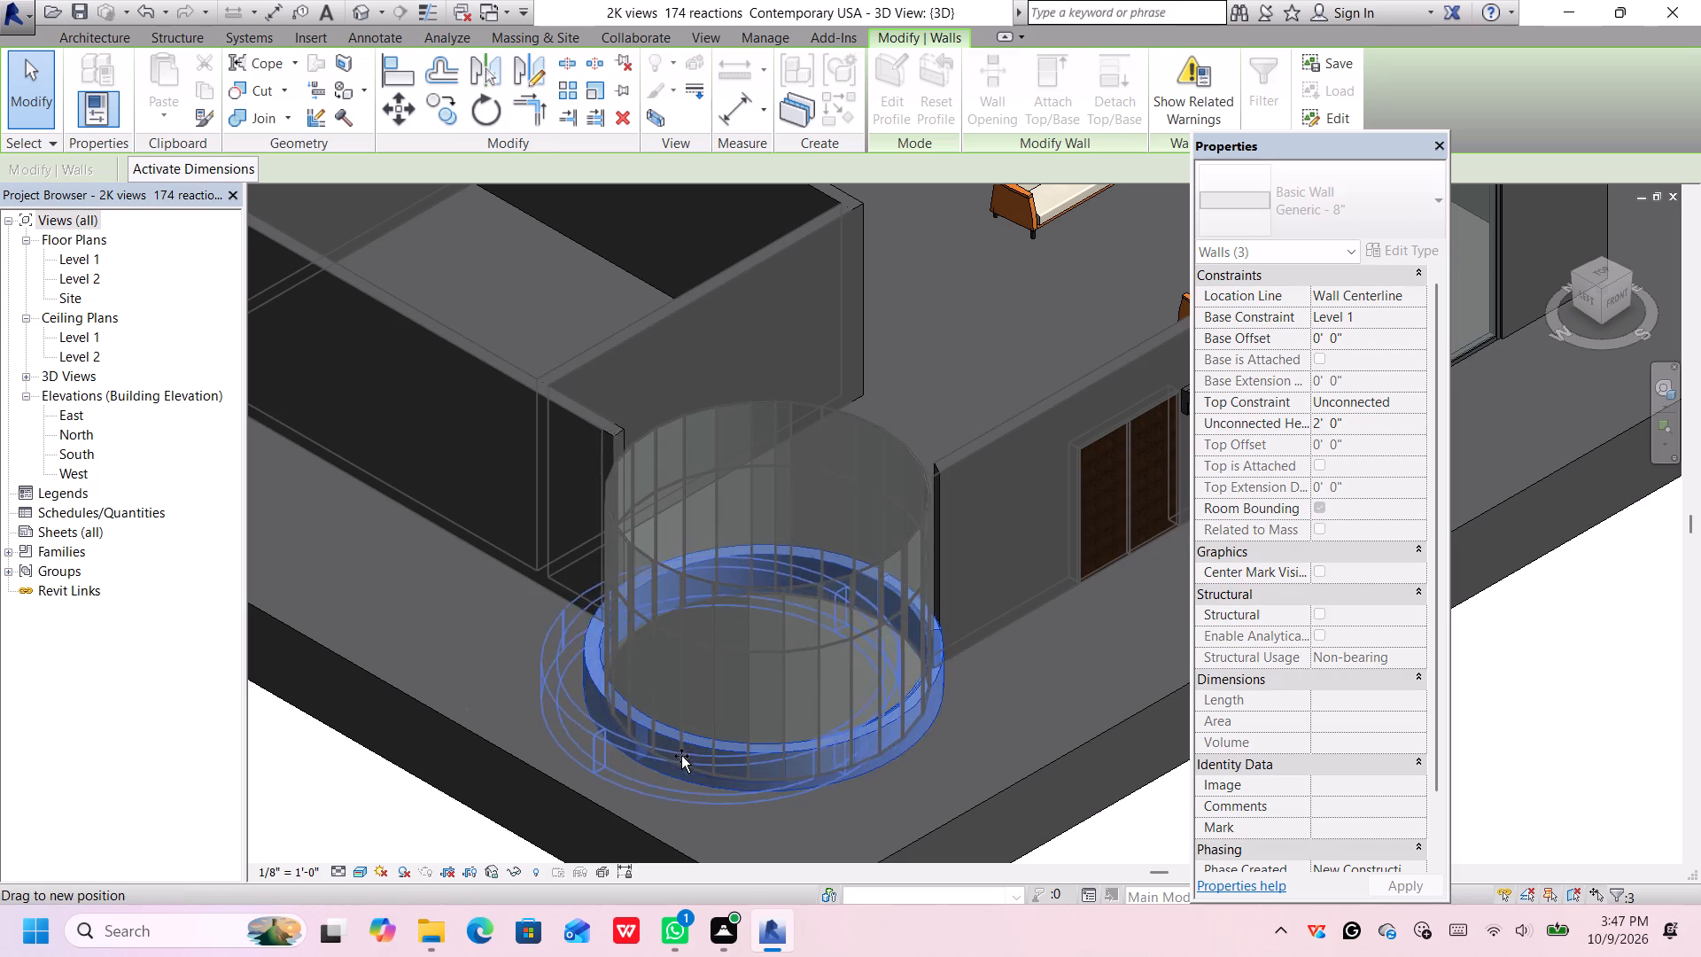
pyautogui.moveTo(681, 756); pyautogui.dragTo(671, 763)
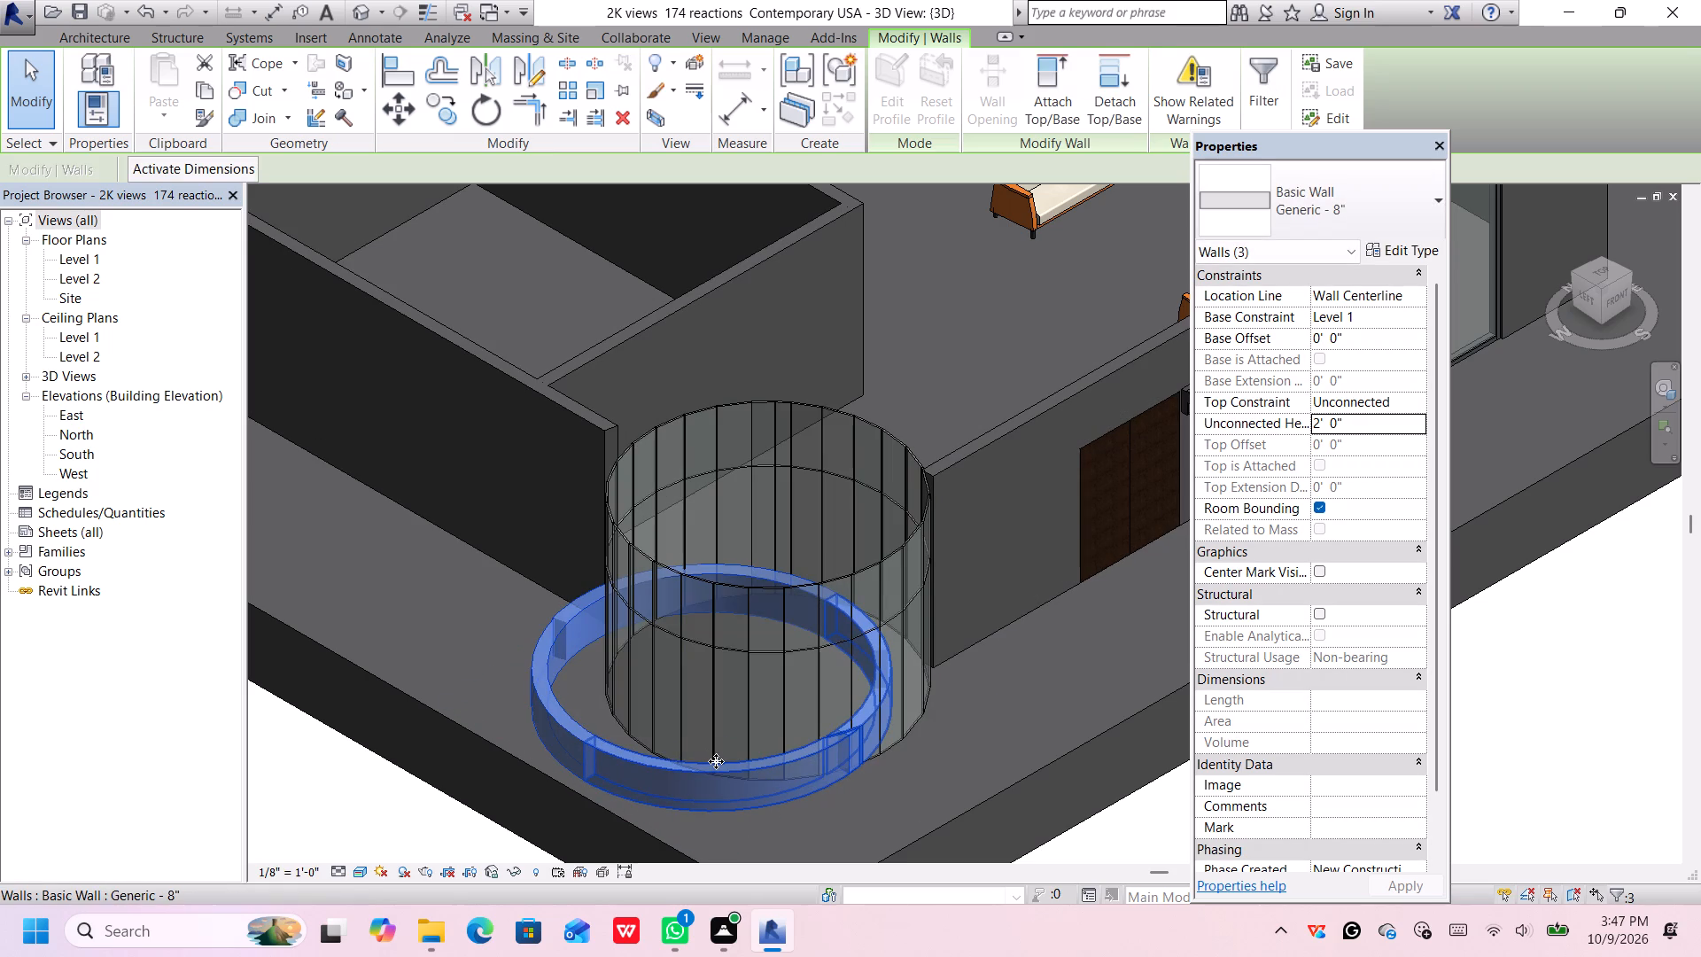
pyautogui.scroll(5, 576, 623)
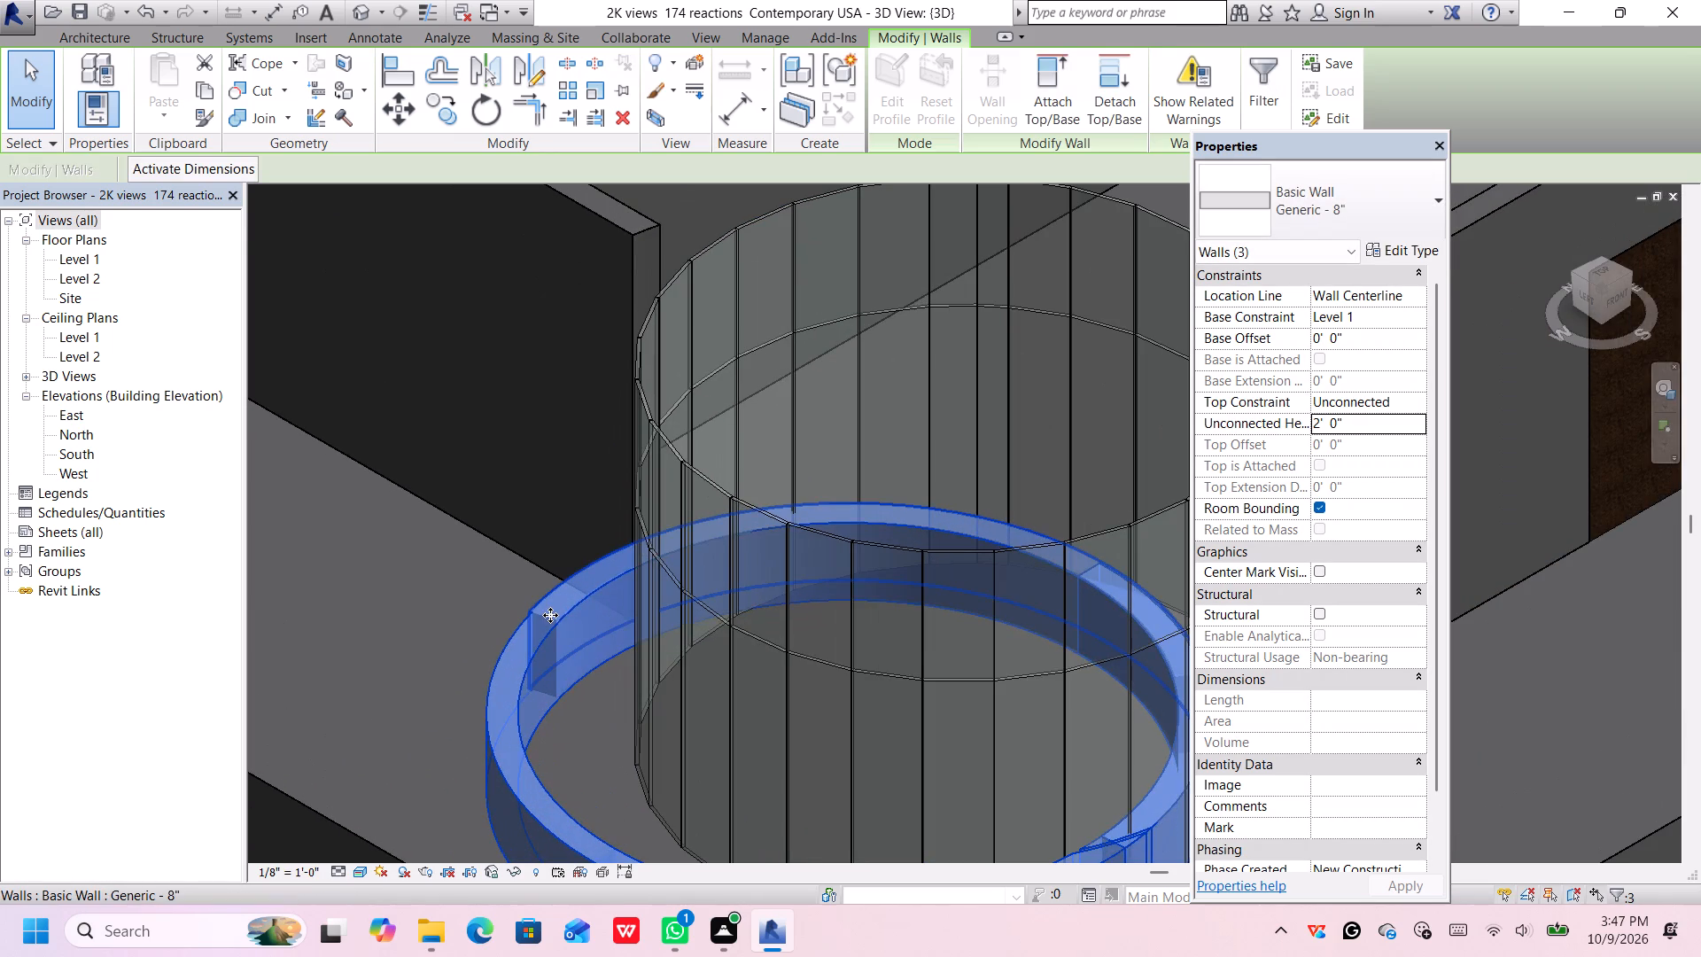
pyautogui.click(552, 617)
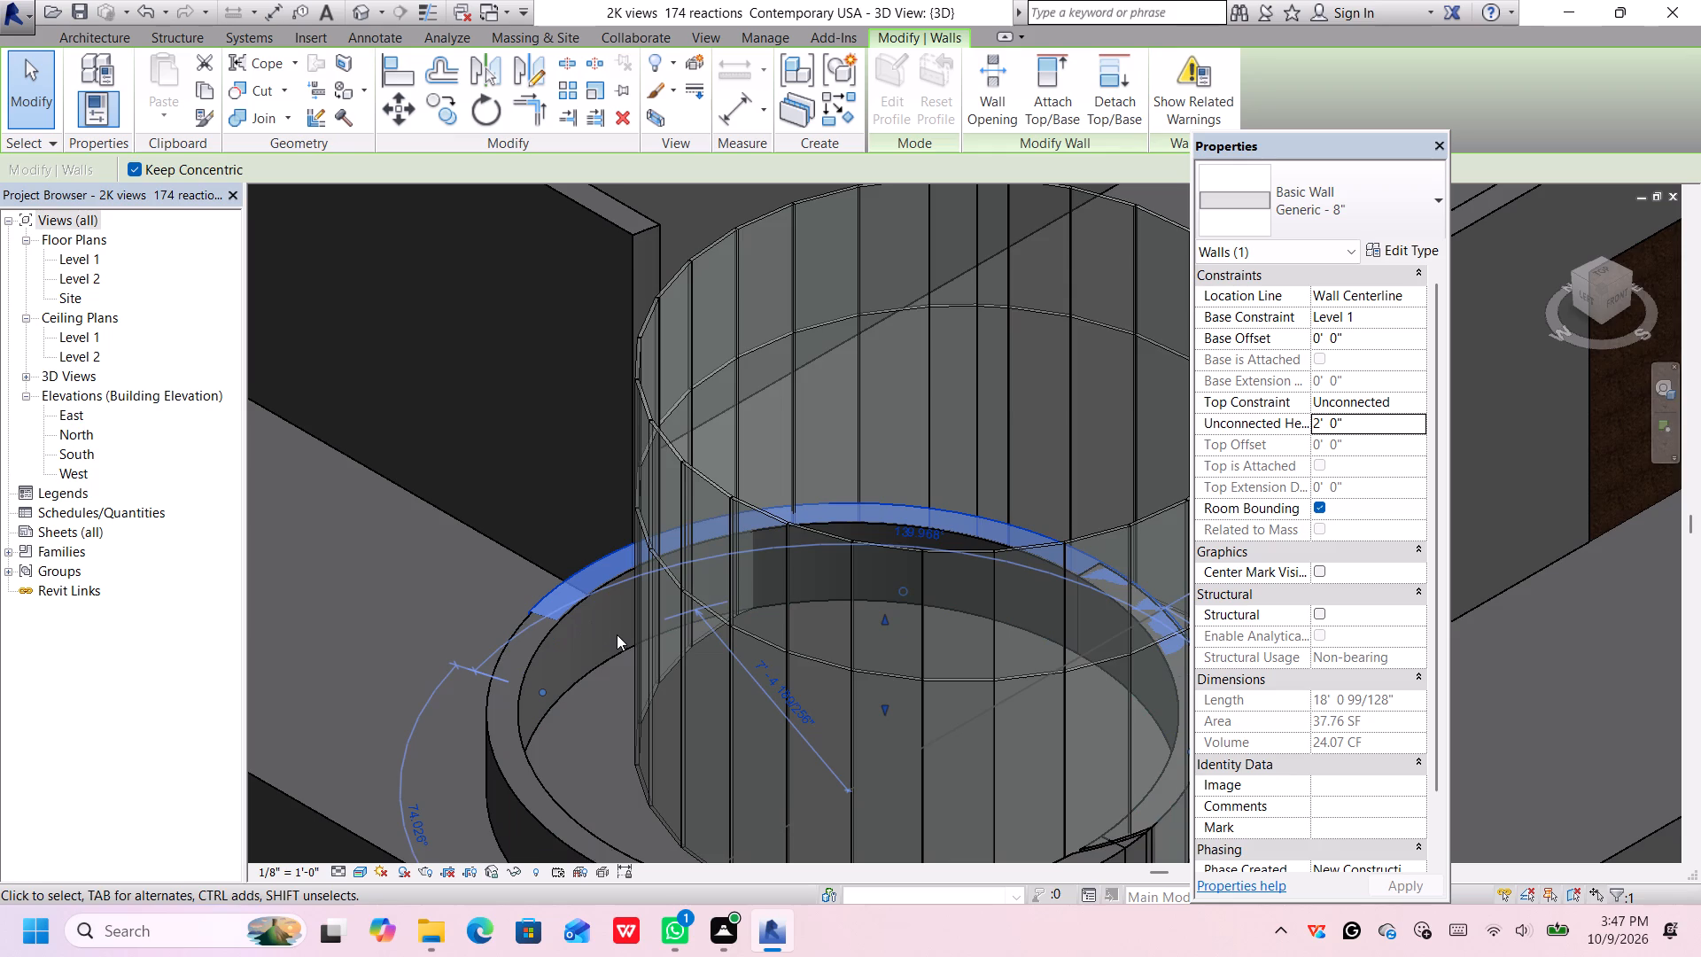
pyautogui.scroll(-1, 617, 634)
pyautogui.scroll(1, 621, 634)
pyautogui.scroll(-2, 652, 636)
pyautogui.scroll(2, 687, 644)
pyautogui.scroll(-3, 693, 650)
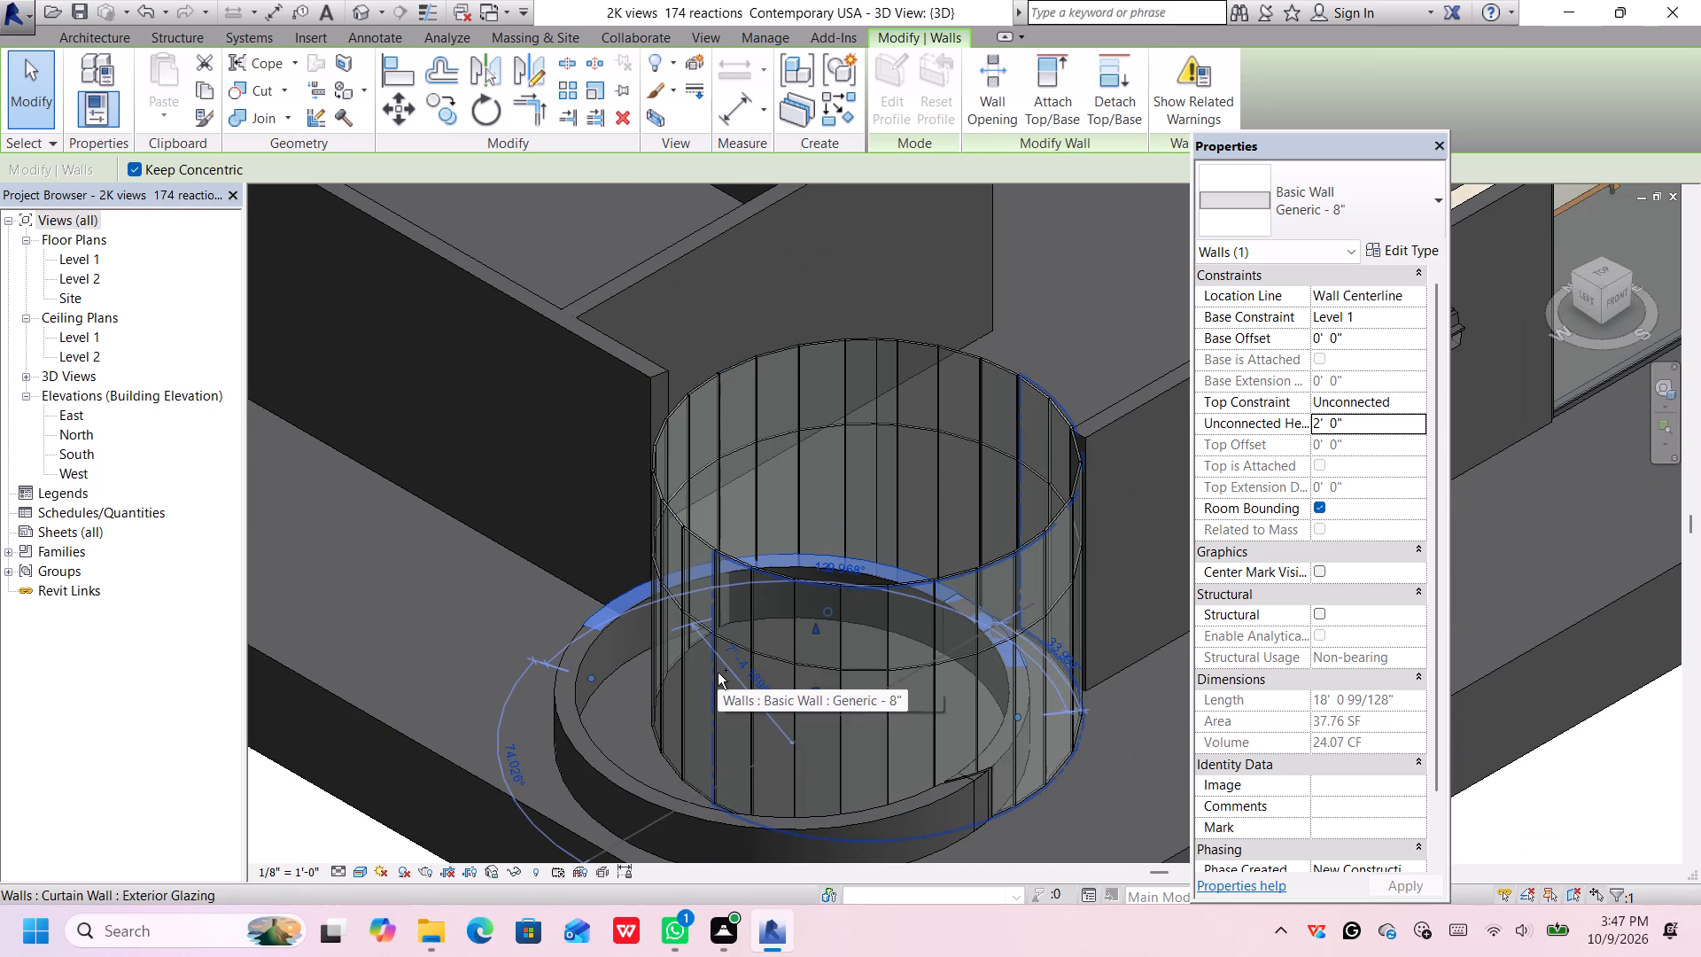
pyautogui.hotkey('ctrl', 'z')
# Set the unconnected height of the inner arc wall, between the two adjoining building walls, to 10'.
pyautogui.scroll(3, 928, 619)
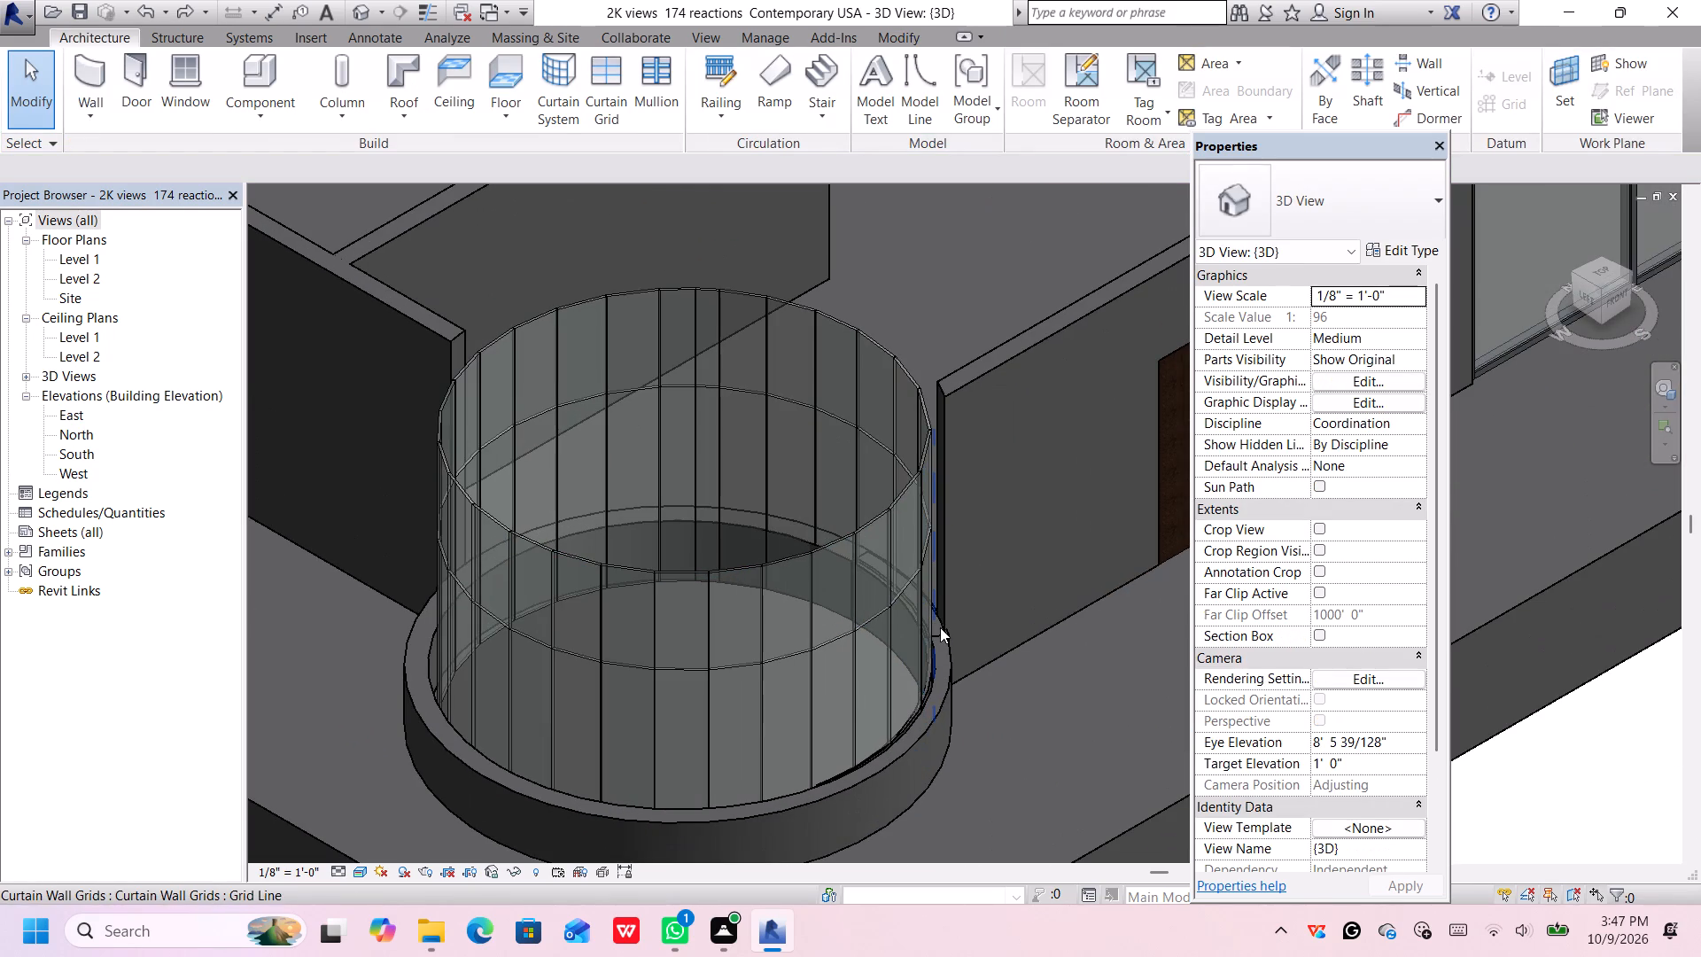
pyautogui.click(936, 625)
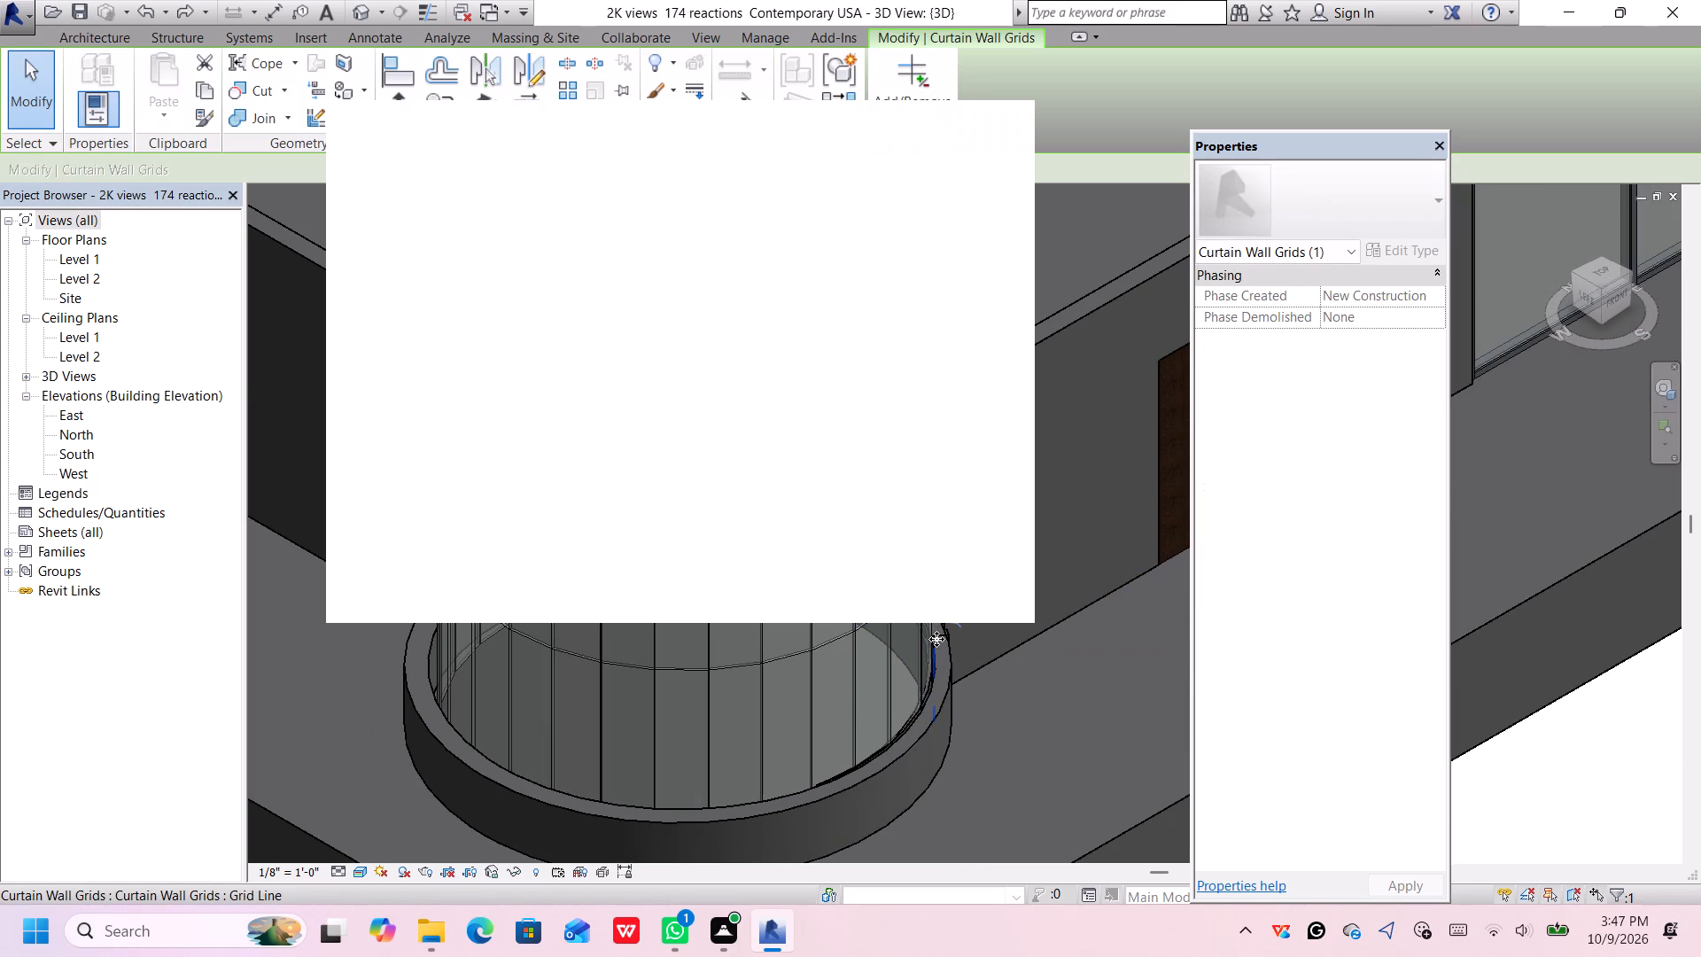
pyautogui.click(993, 136)
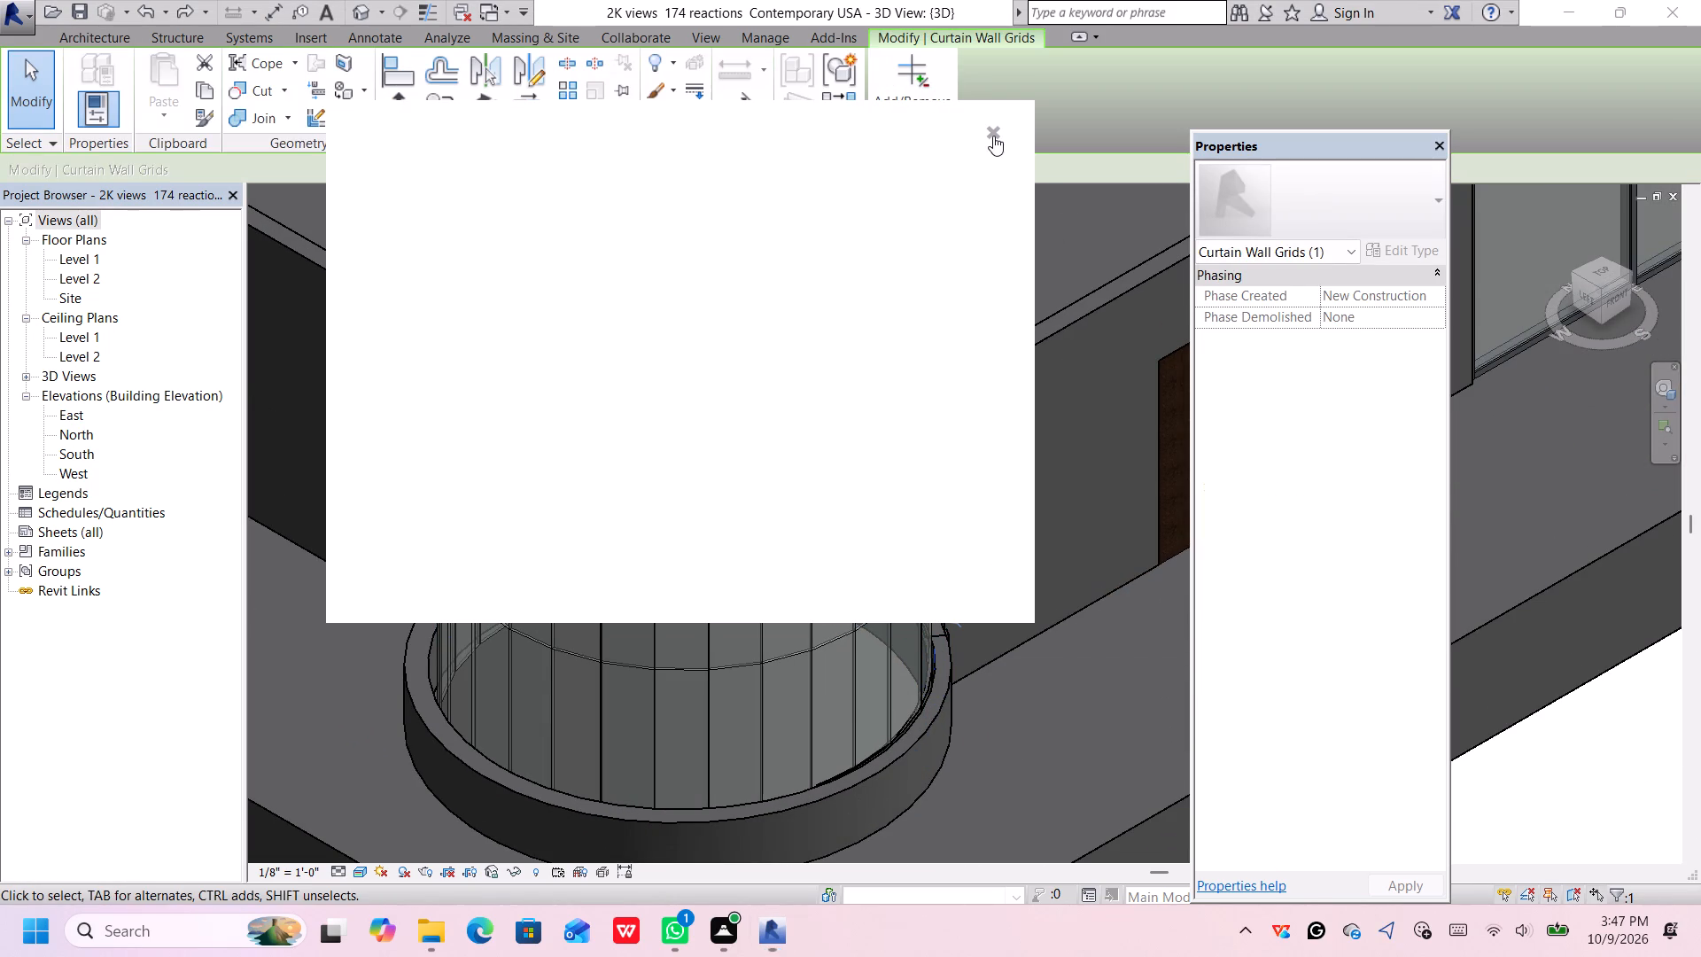
pyautogui.scroll(2, 803, 618)
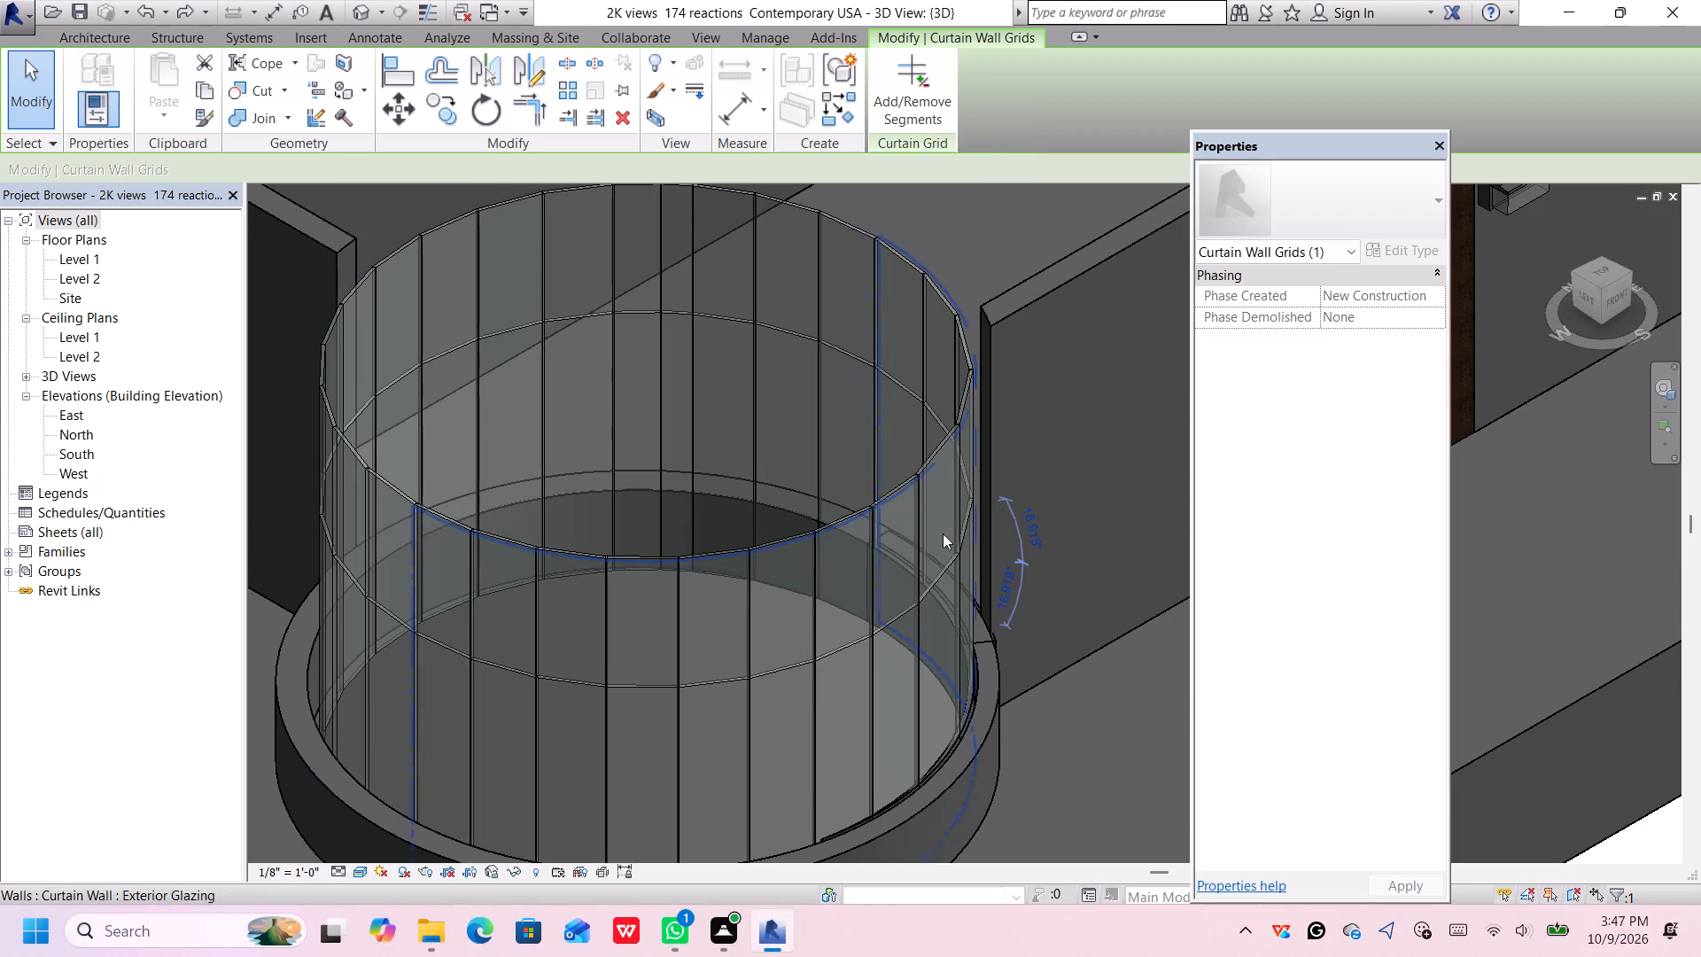
pyautogui.moveTo(947, 595); pyautogui.dragTo(710, 626, button='middle')
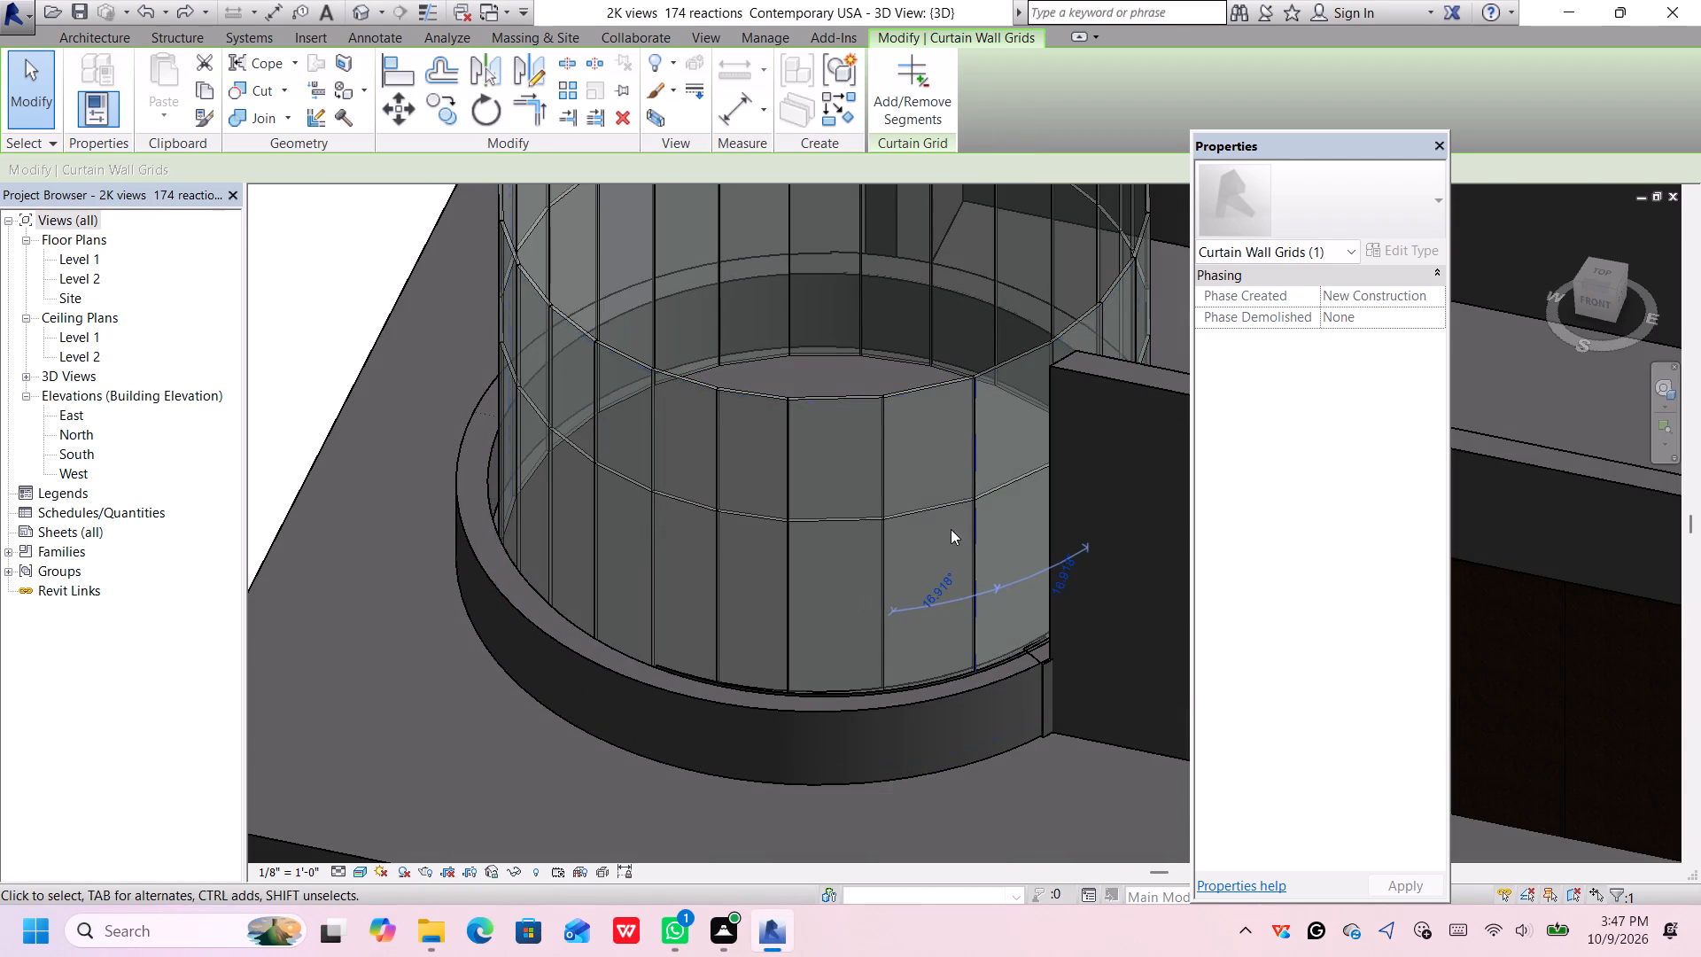
pyautogui.moveTo(951, 530); pyautogui.dragTo(863, 669, button='middle')
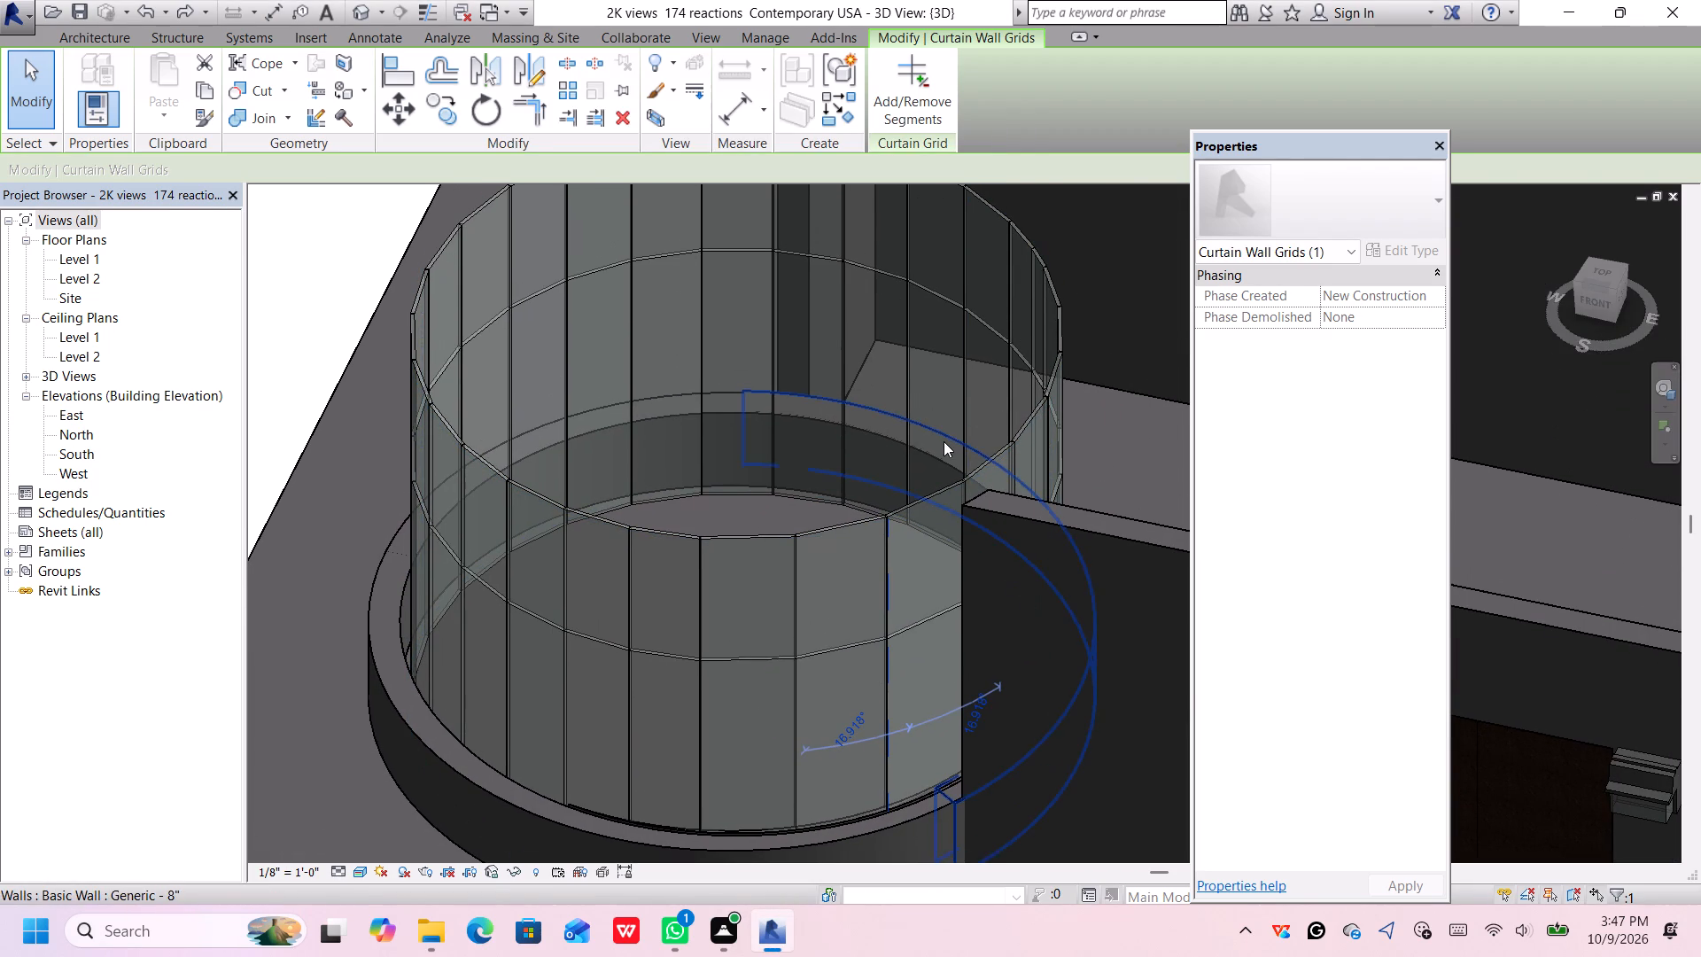
pyautogui.click(942, 440)
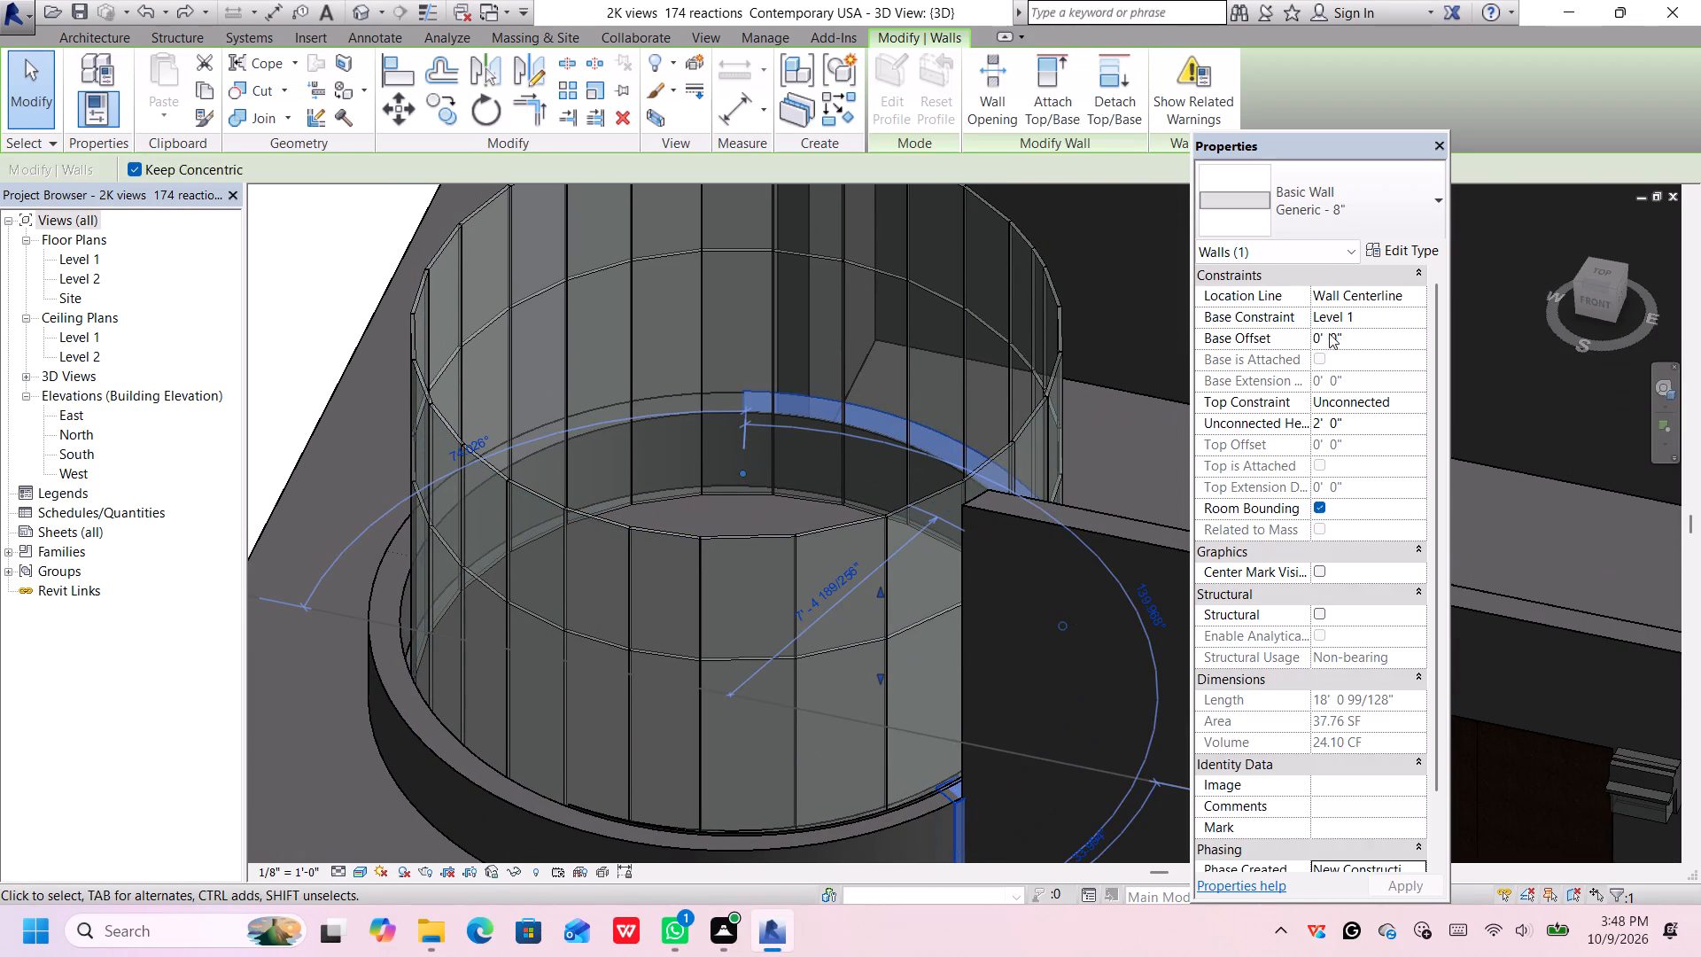
pyautogui.click(1348, 425)
pyautogui.moveTo(1350, 432); pyautogui.dragTo(1337, 432)
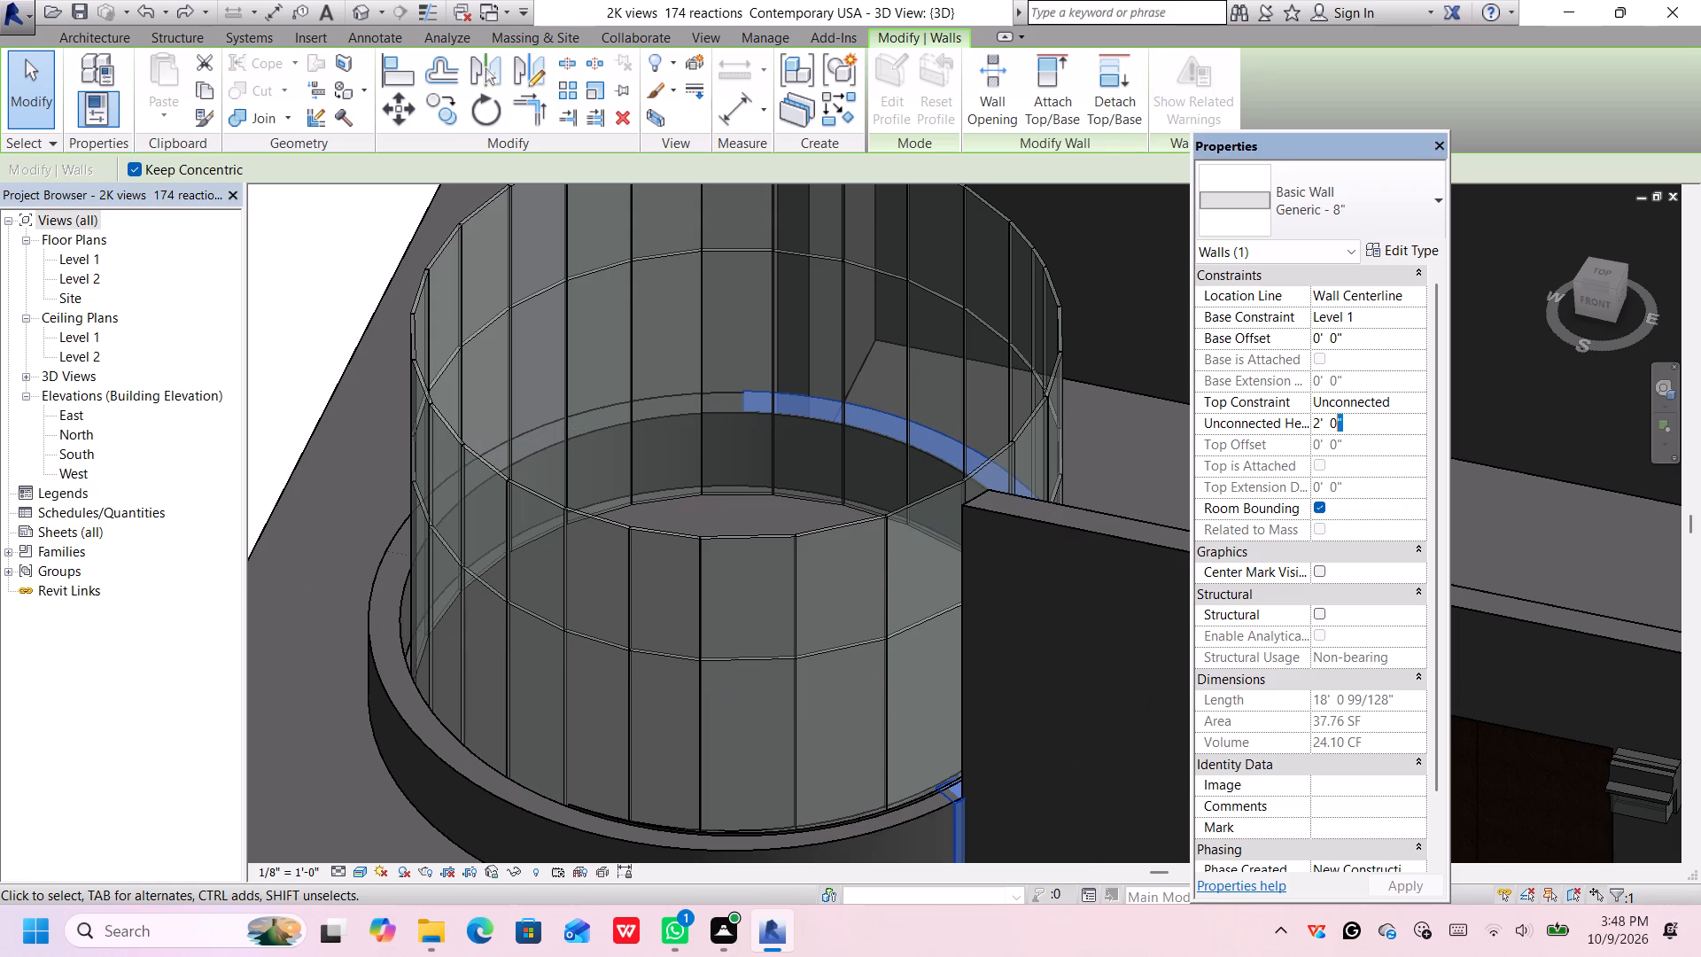
pyautogui.moveTo(1337, 432); pyautogui.dragTo(1293, 430)
pyautogui.press('BackSpace')
pyautogui.write('10')
pyautogui.press("'")
pyautogui.press('Return')
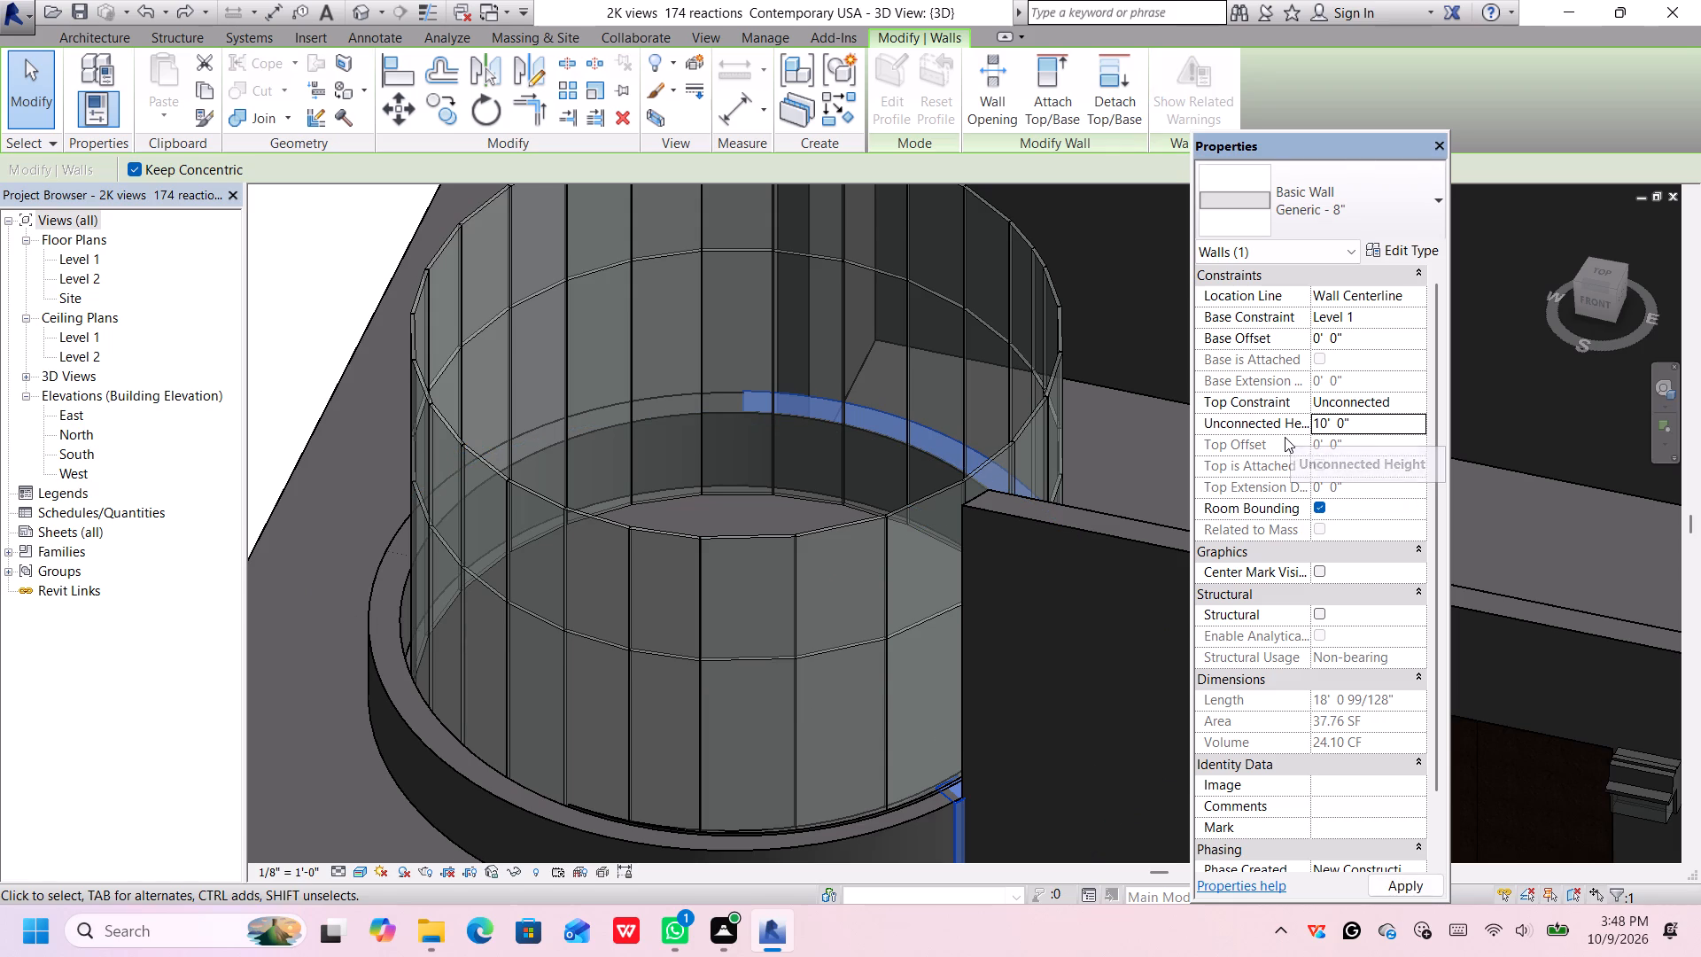
# Set the unconnected height of the two low outer arc walls around the glazed corner cylinder to 3'.
pyautogui.scroll(-1, 1150, 441)
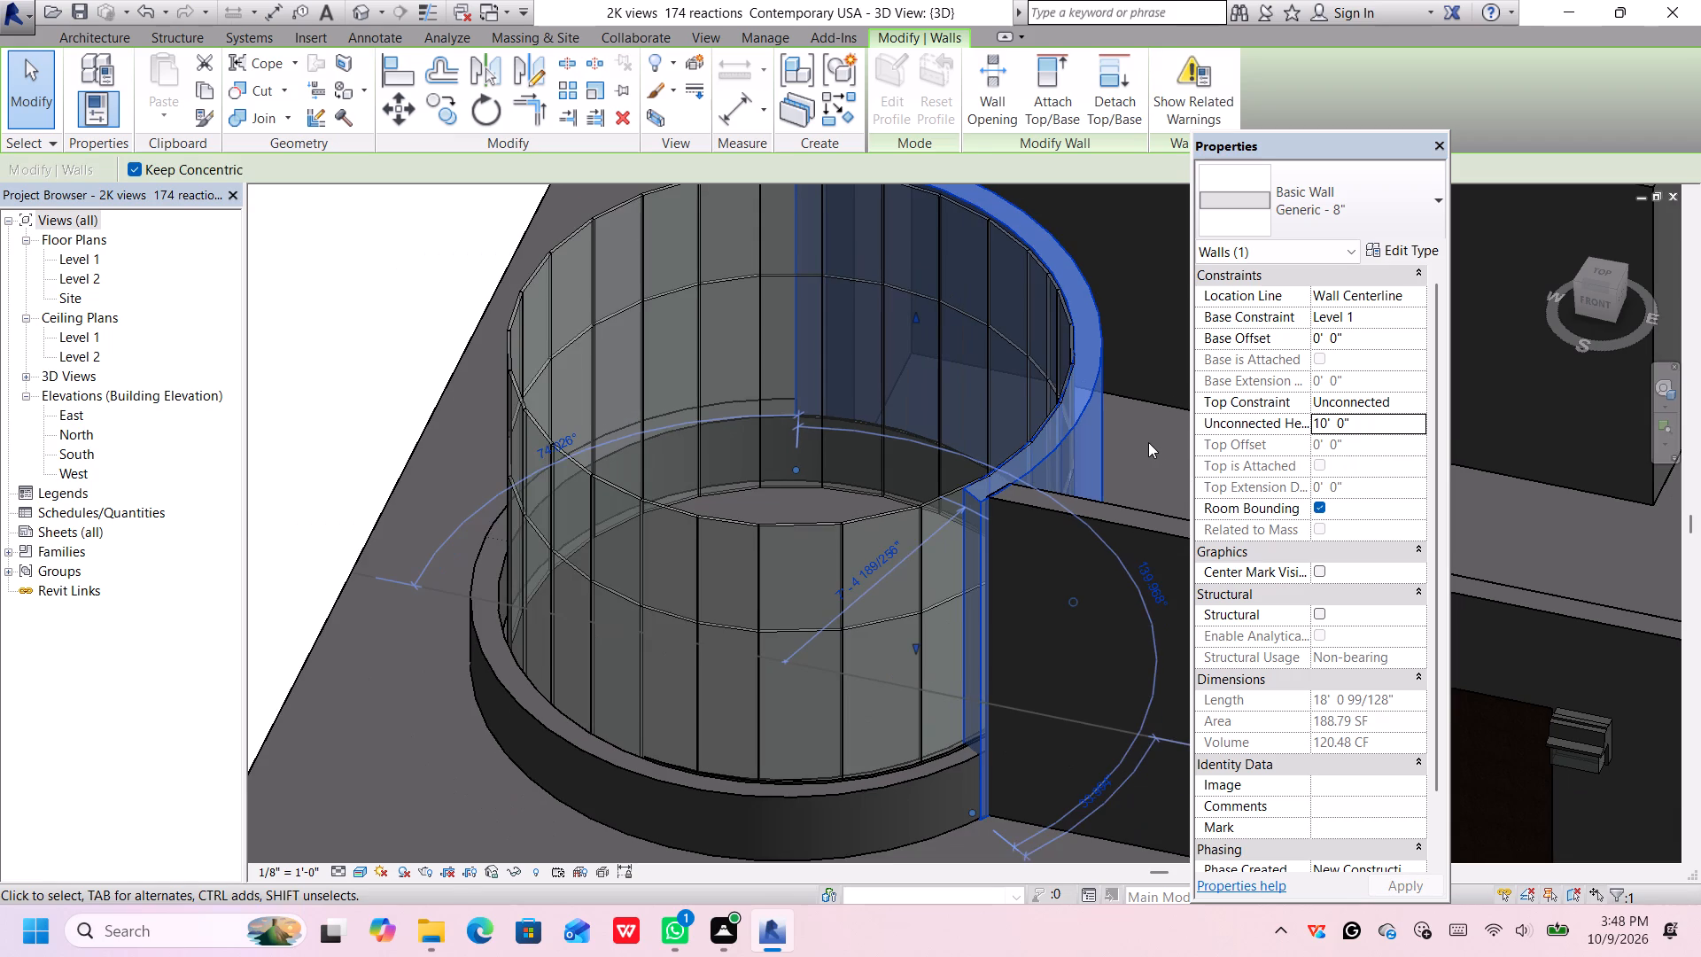
pyautogui.moveTo(1148, 446); pyautogui.dragTo(1399, 446, button='middle')
pyautogui.scroll(-2, 1129, 538)
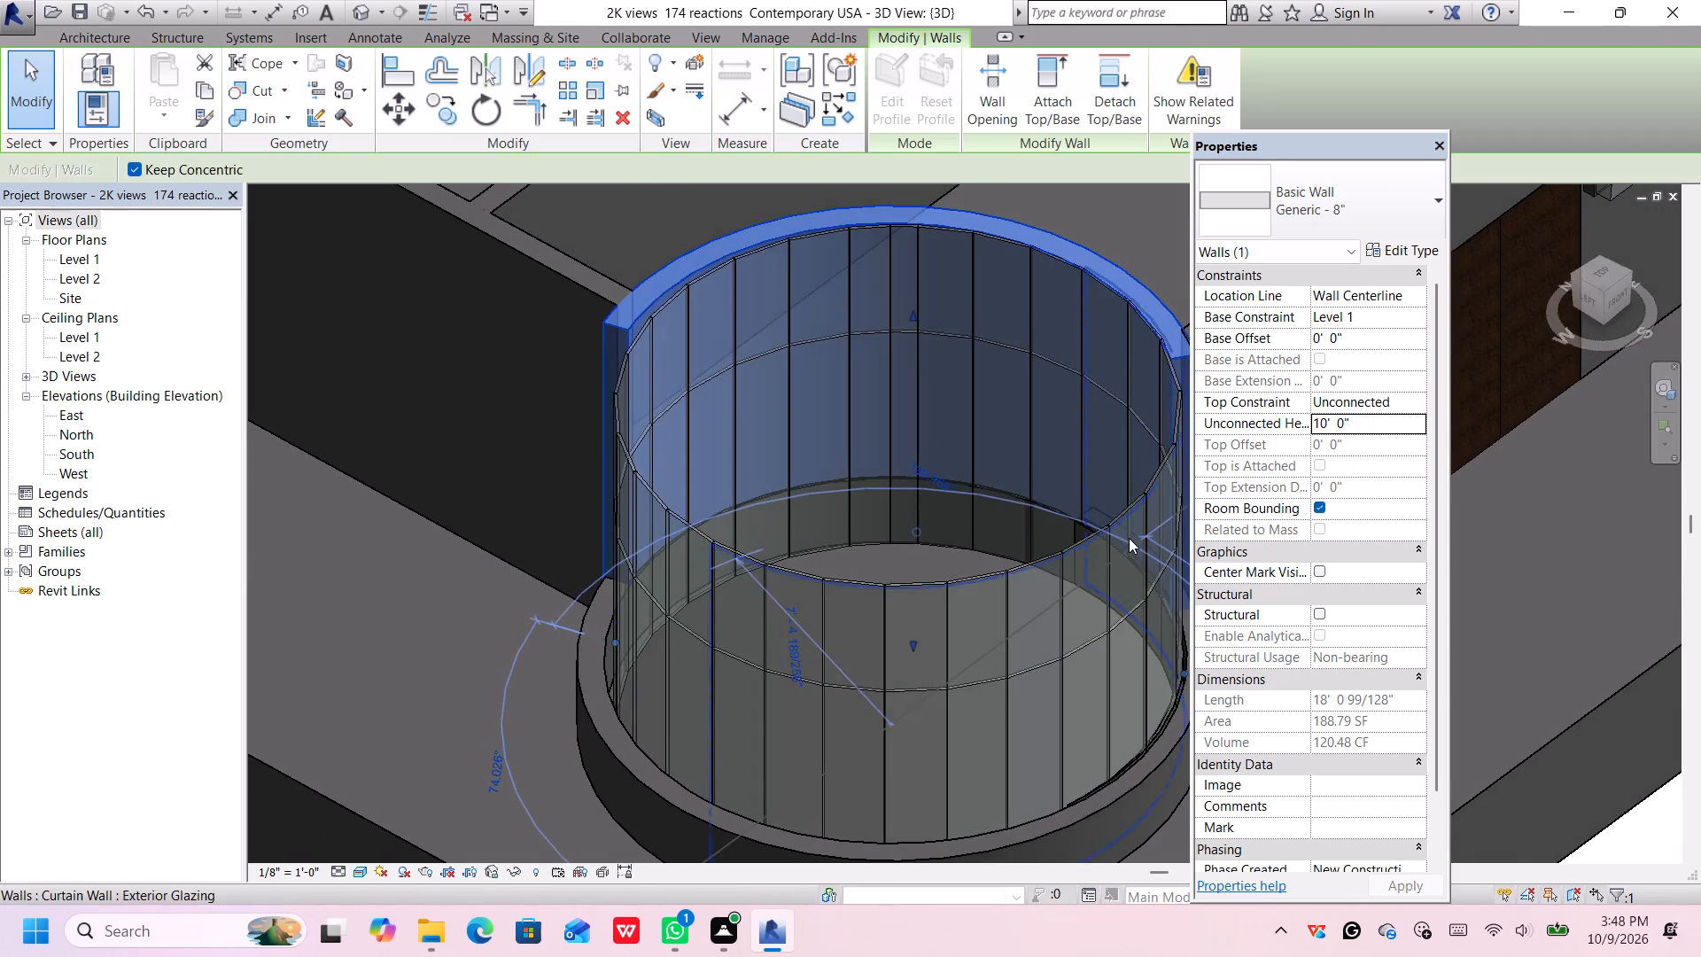
pyautogui.scroll(-3, 1129, 538)
pyautogui.moveTo(1109, 553); pyautogui.dragTo(1021, 462, button='middle')
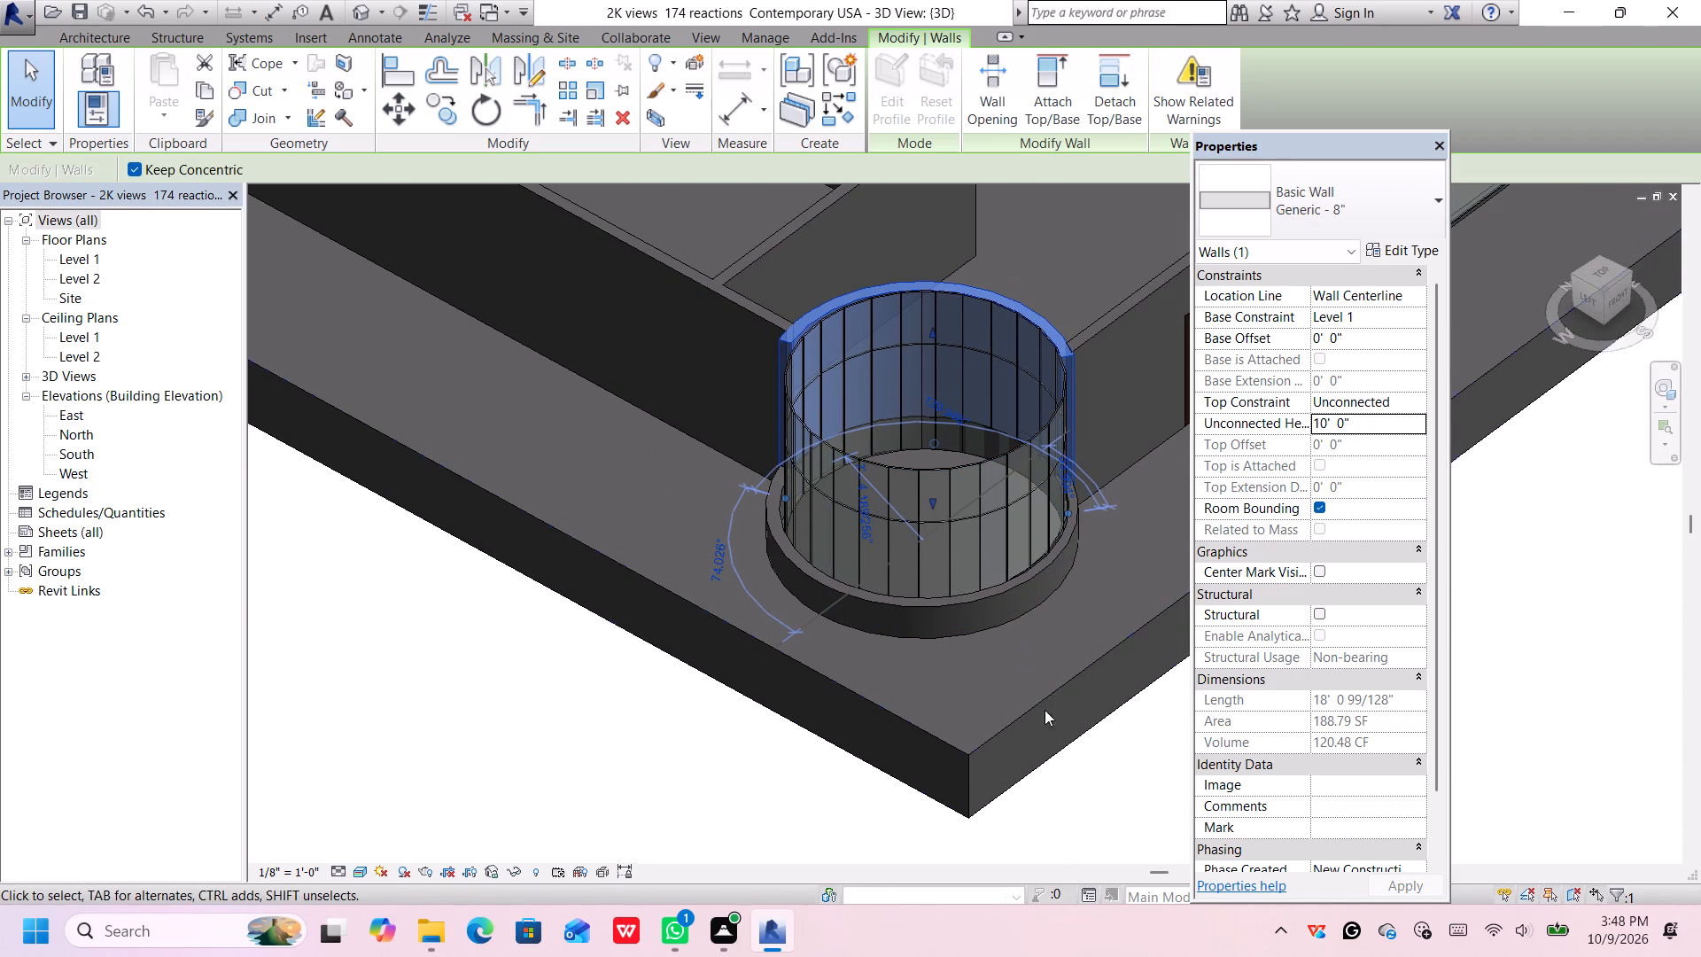
pyautogui.click(998, 603)
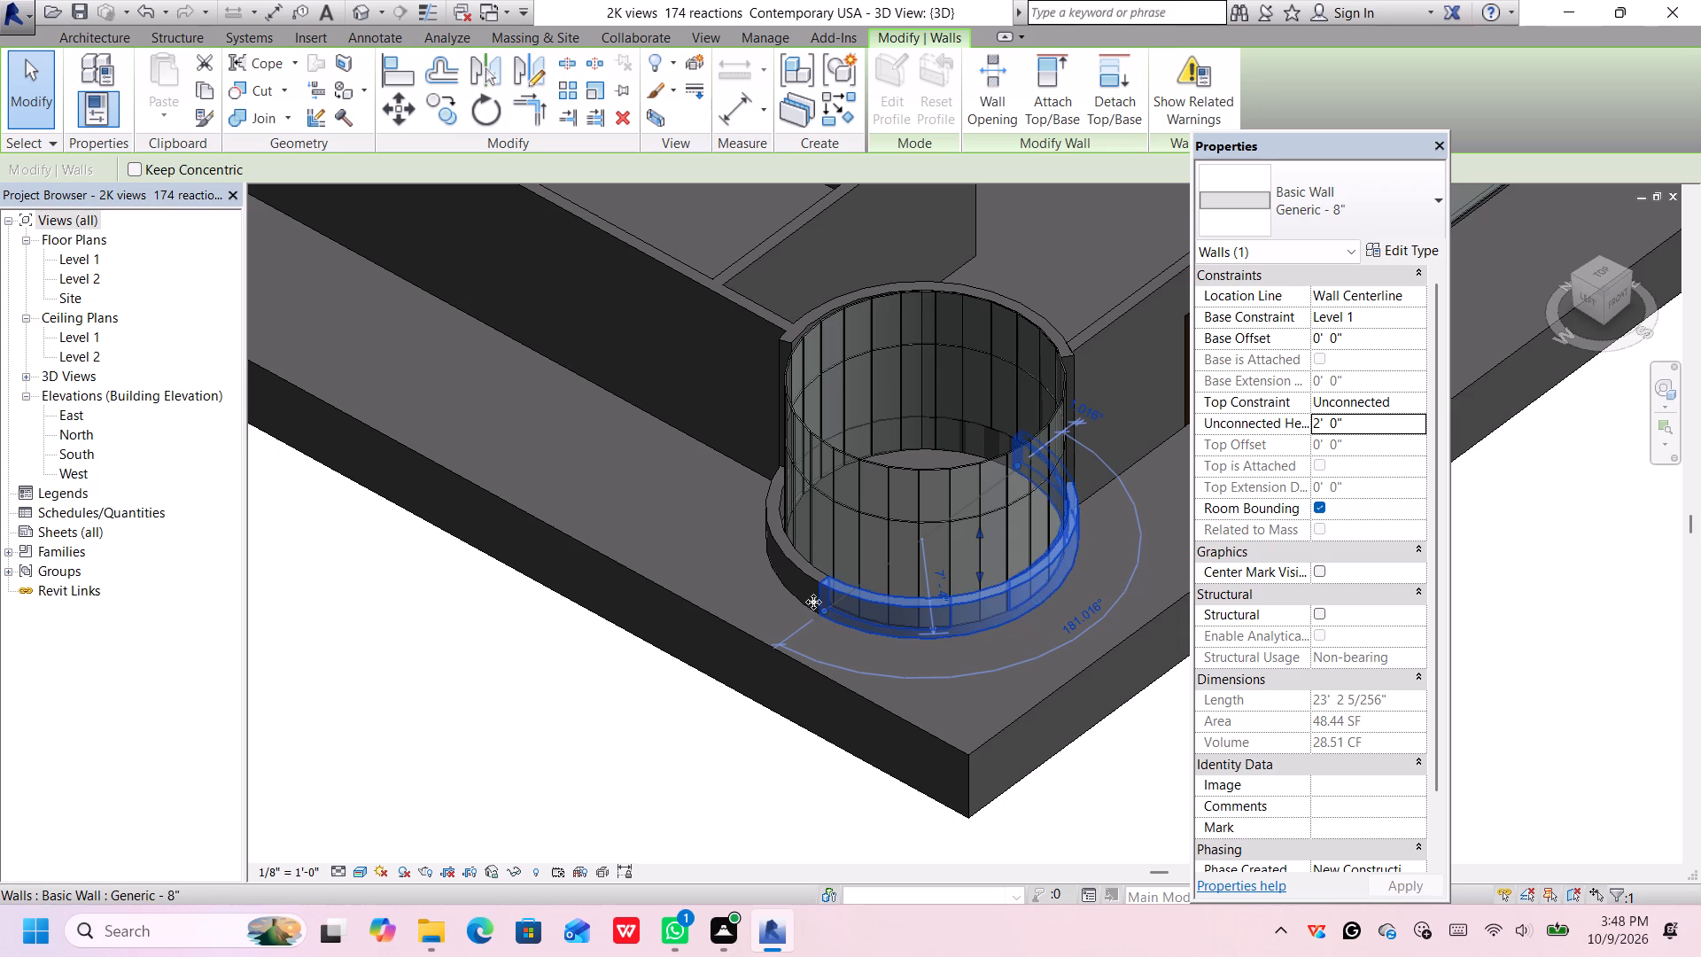
pyautogui.keyDown('ctrl'); pyautogui.scroll(1, 790, 546); pyautogui.keyUp('ctrl')
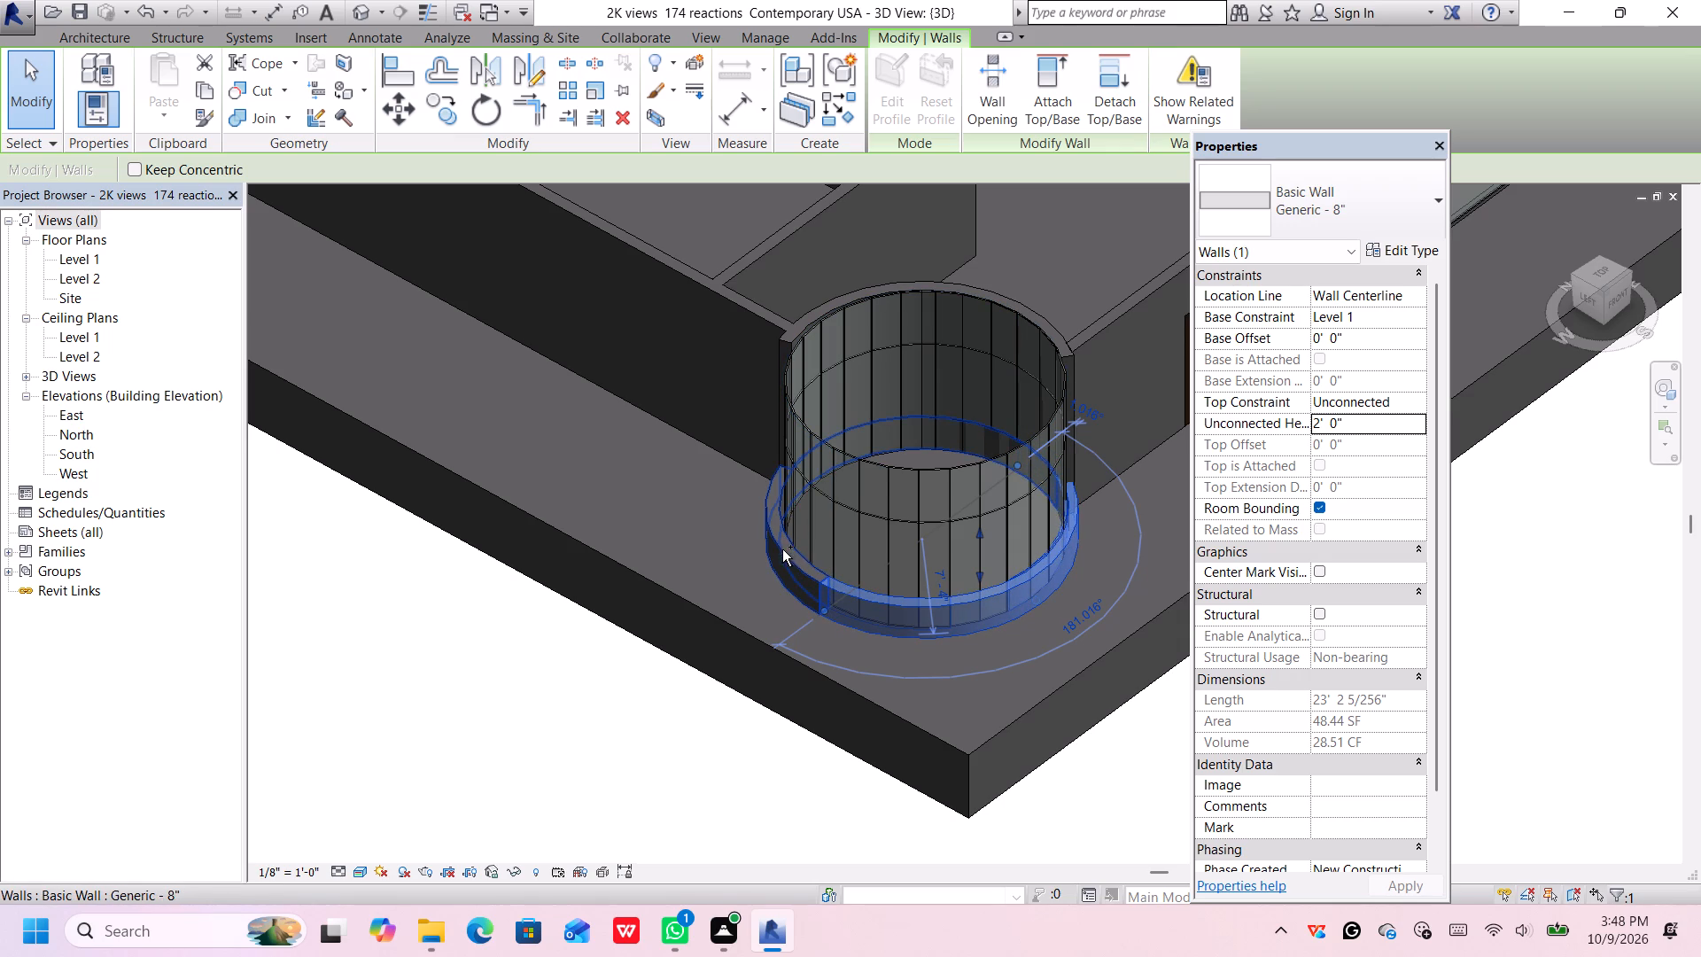
pyautogui.keyDown('ctrl'); pyautogui.click(781, 541); pyautogui.keyUp('ctrl')
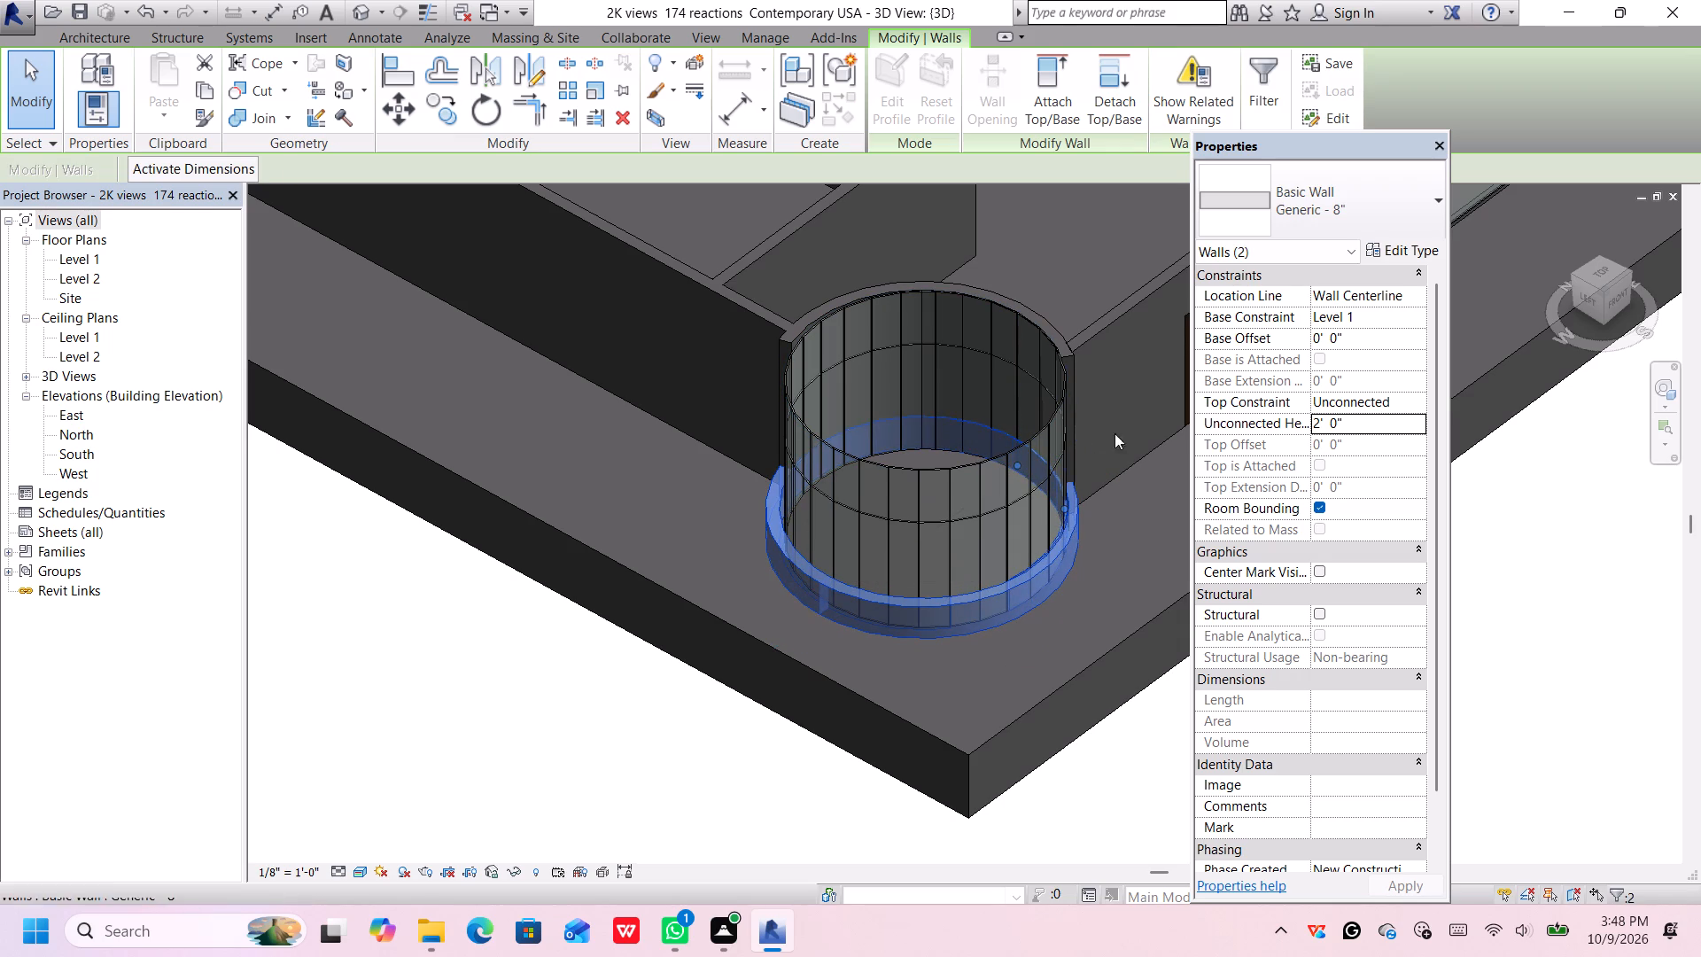
pyautogui.click(1355, 427)
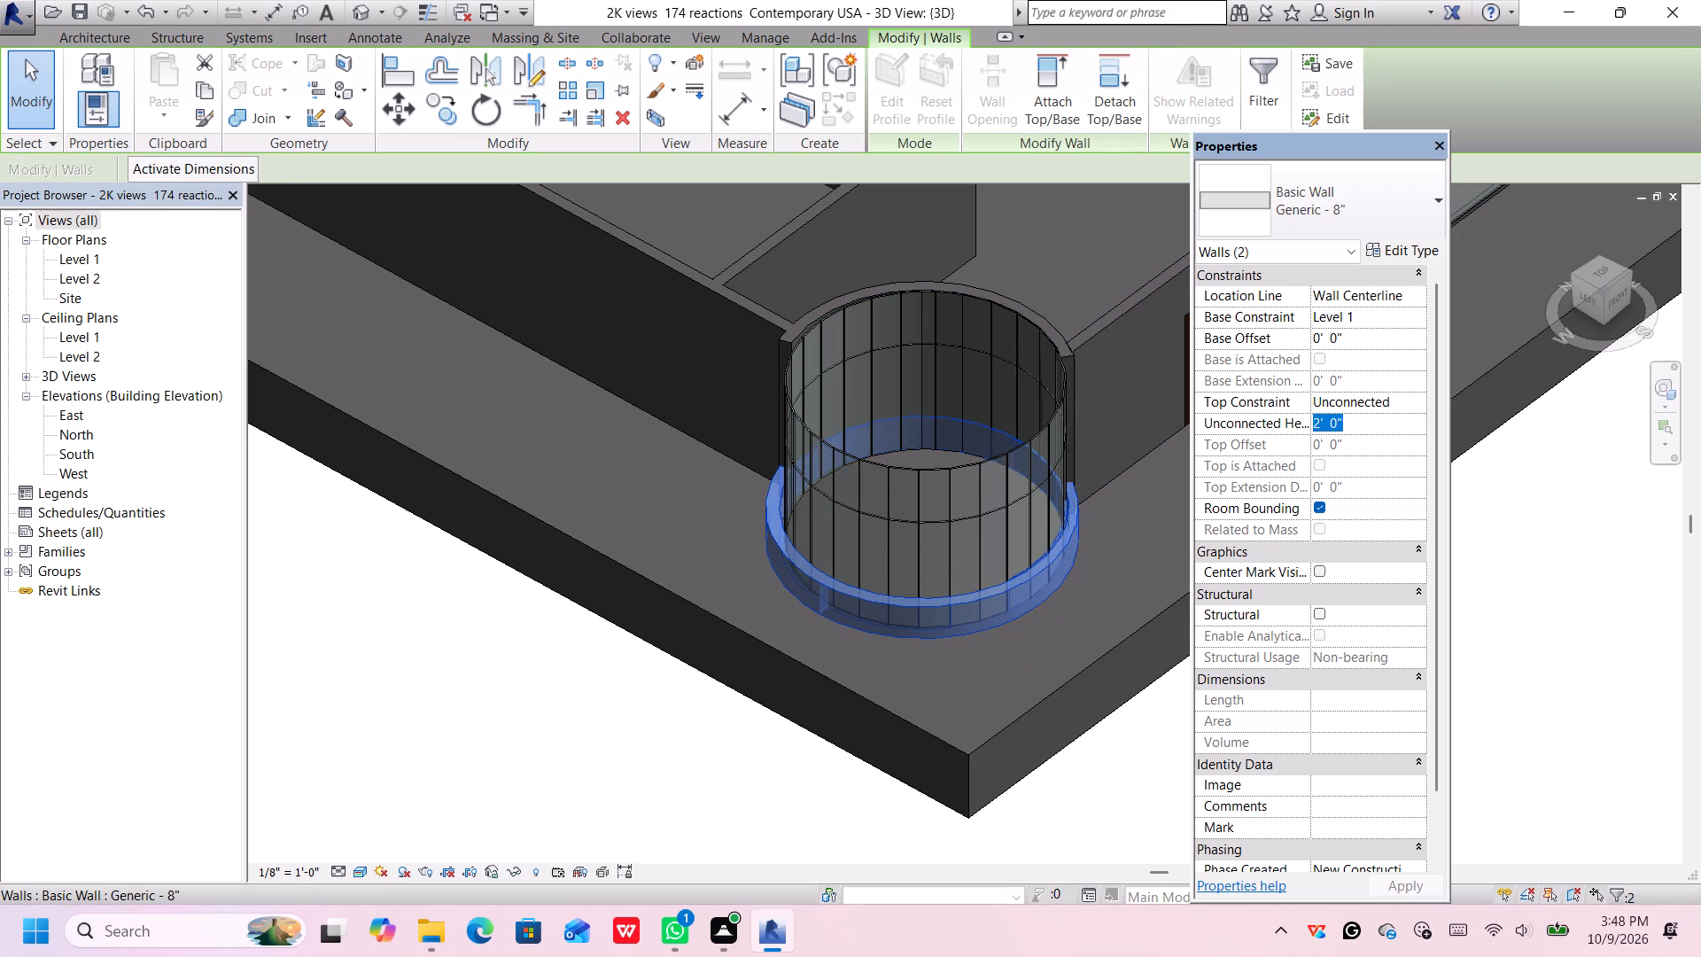
pyautogui.press('BackSpace')
pyautogui.write("3'")
pyautogui.press('Return')
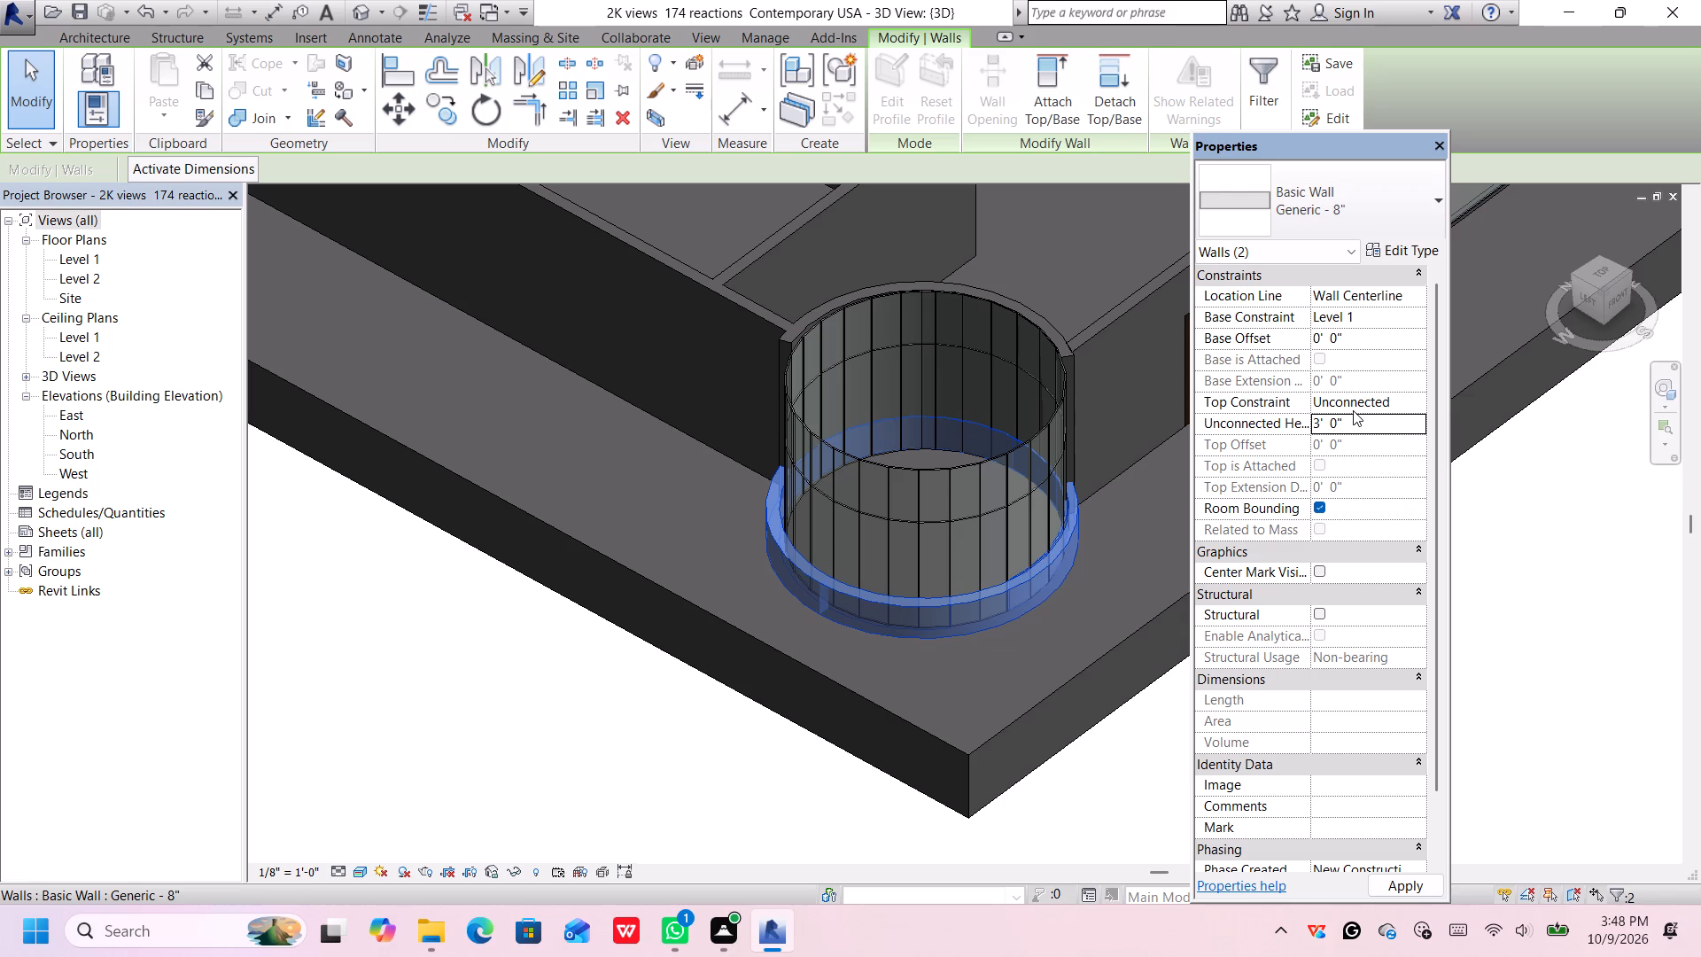
pyautogui.press('Return')
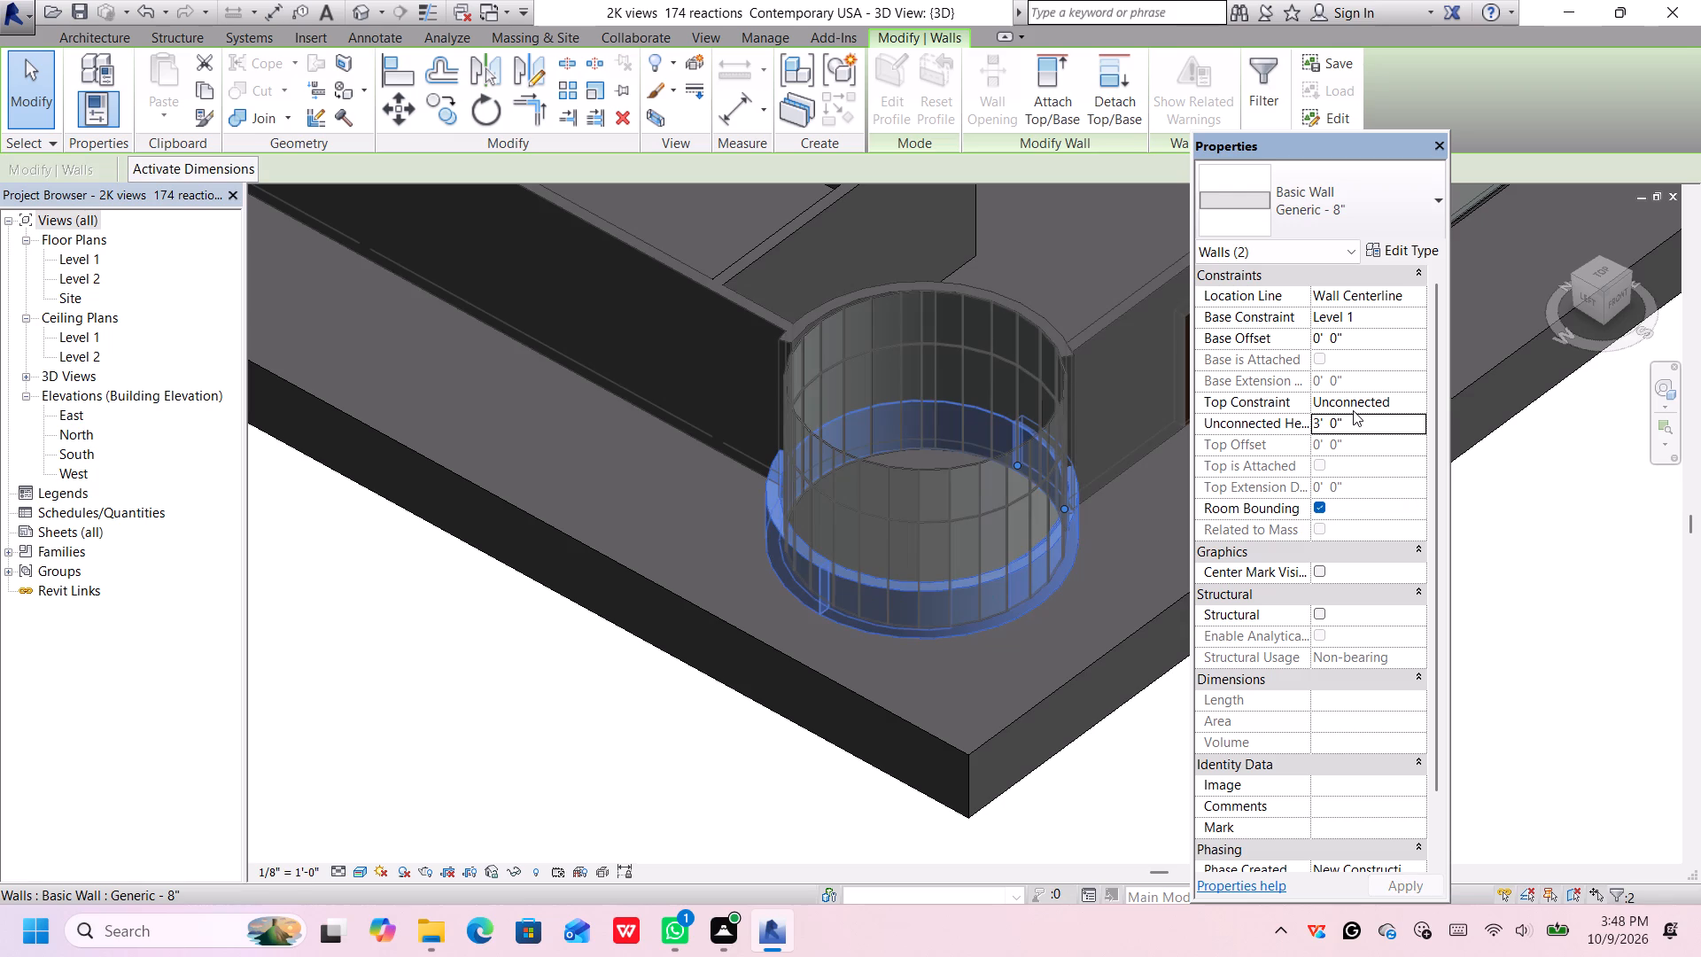
pyautogui.click(747, 784)
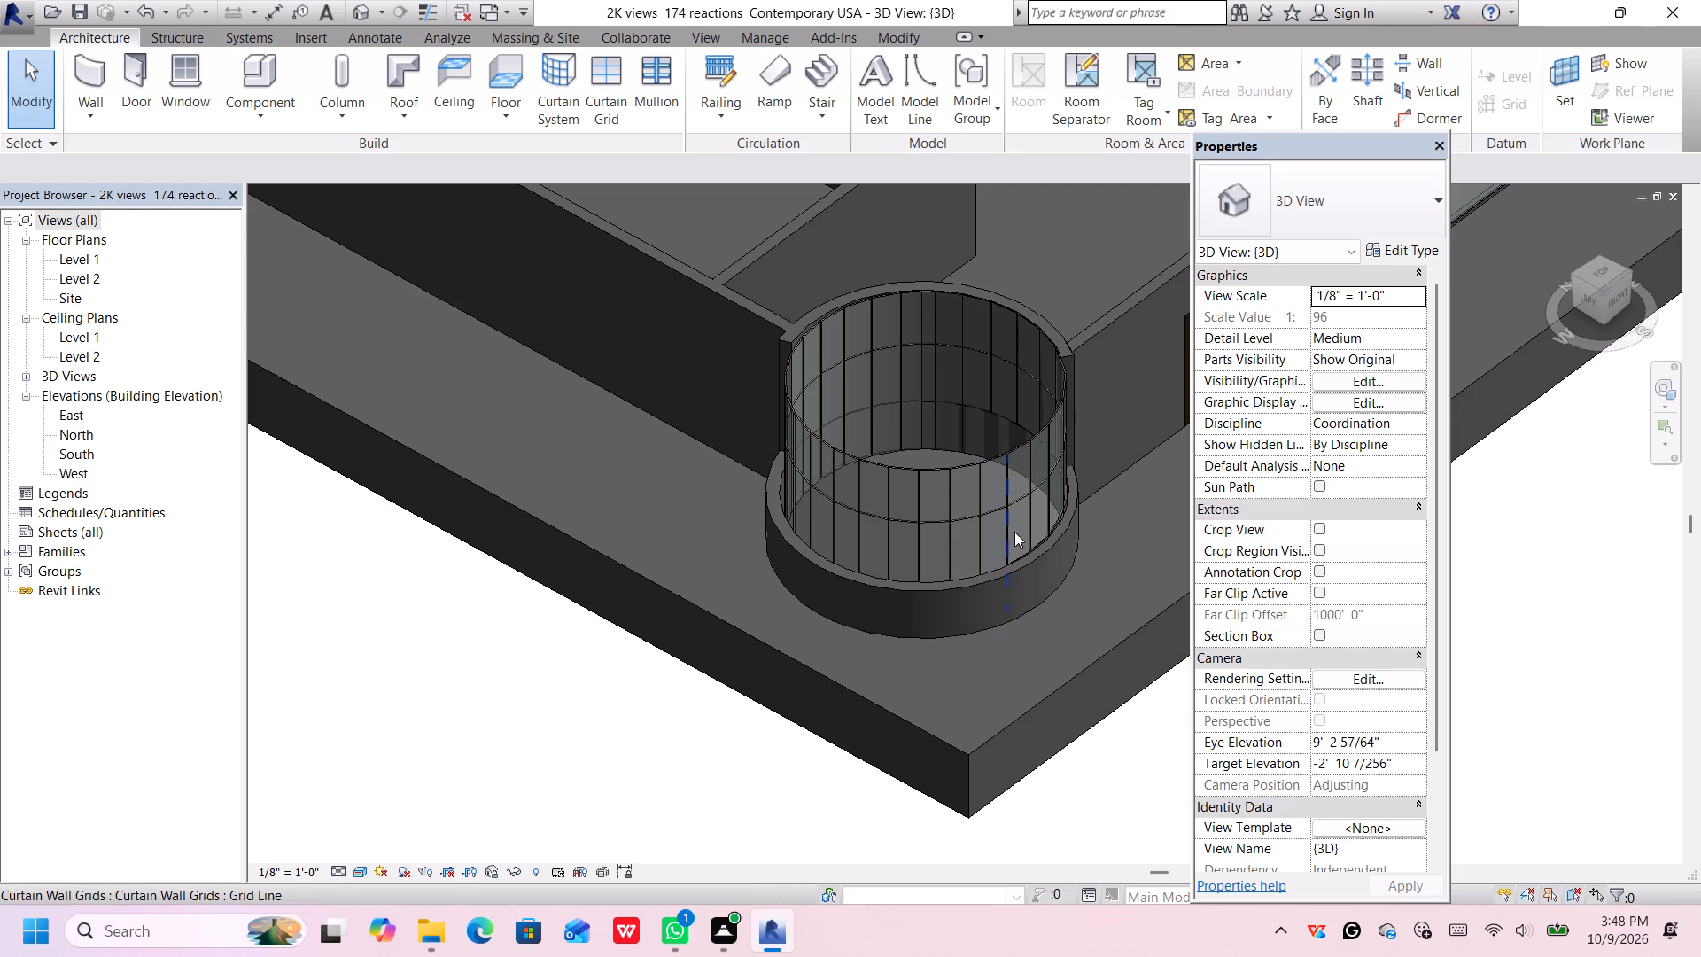
# Examine the corner cylinder, its surrounding ring wall and the whole building from several 3D angles.
pyautogui.moveTo(1023, 542); pyautogui.dragTo(864, 576, button='middle')
pyautogui.scroll(-4, 864, 578)
pyautogui.scroll(1, 864, 580)
pyautogui.scroll(-1, 864, 580)
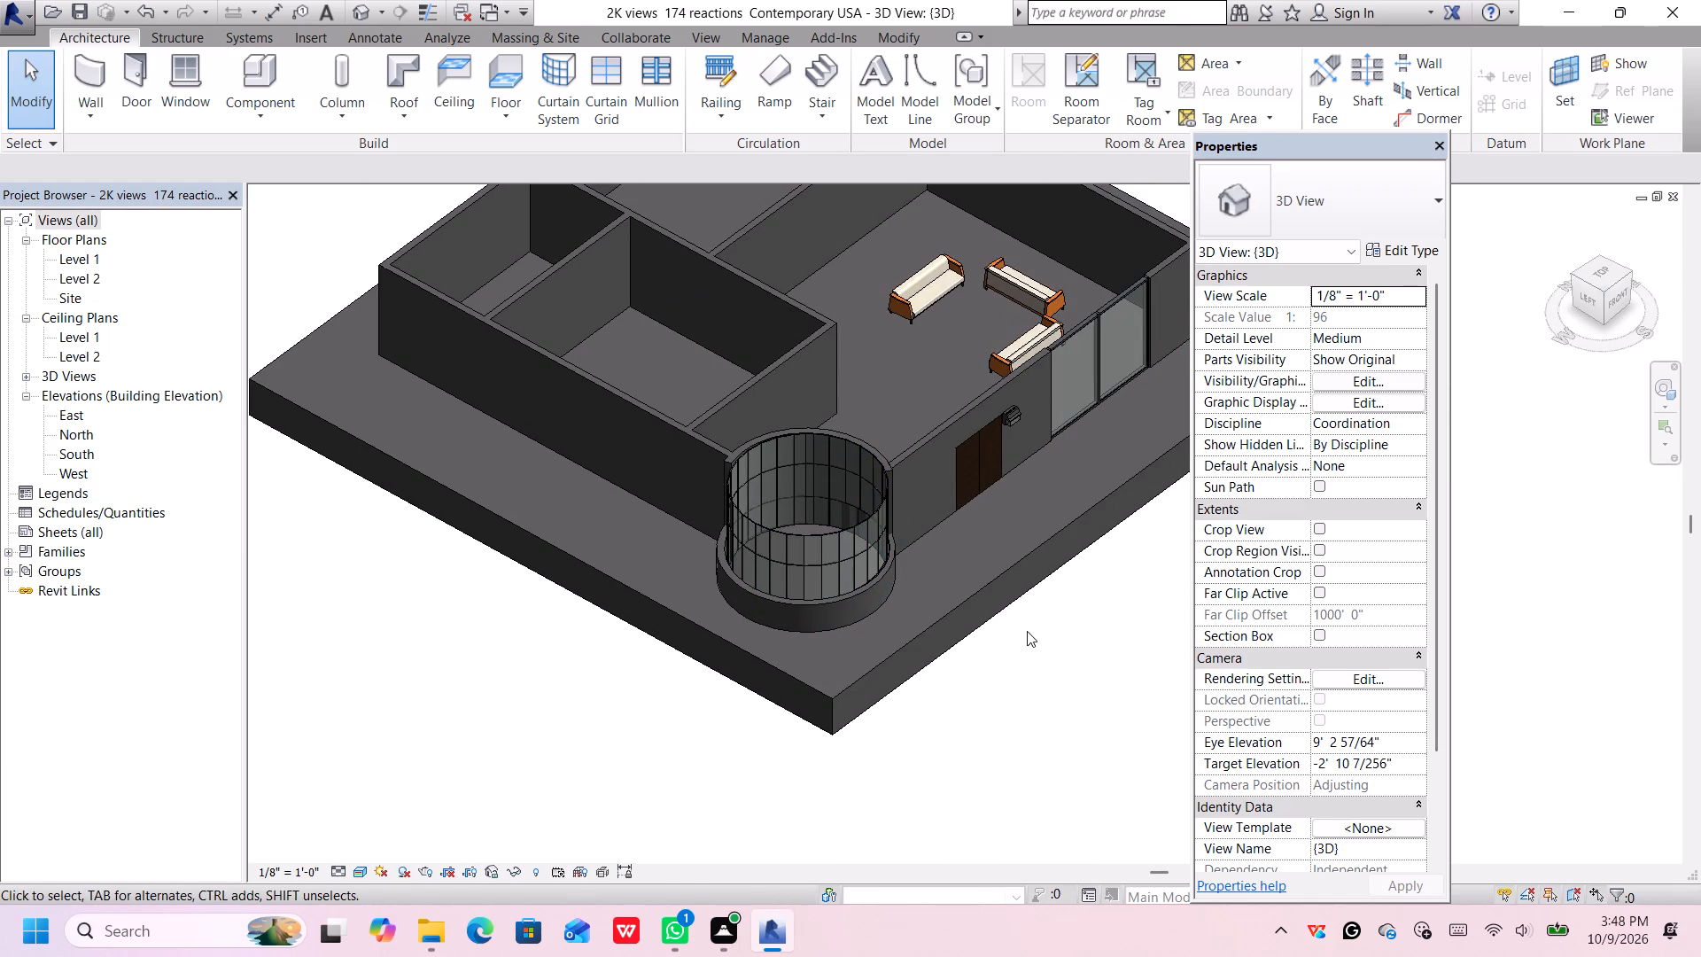
pyautogui.moveTo(1021, 637); pyautogui.dragTo(1031, 650, button='middle')
pyautogui.scroll(-2, 1021, 637)
pyautogui.middleClick(1031, 650)
pyautogui.middleClick(1029, 641)
pyautogui.middleClick(1029, 641)
pyautogui.middleClick(1029, 641)
pyautogui.middleClick(1029, 641)
pyautogui.middleClick(1031, 638)
pyautogui.moveTo(1033, 638); pyautogui.dragTo(1000, 605, button='middle')
pyautogui.keyDown('shift'); pyautogui.moveTo(988, 606); pyautogui.dragTo(921, 609, button='middle'); pyautogui.keyUp('shift')
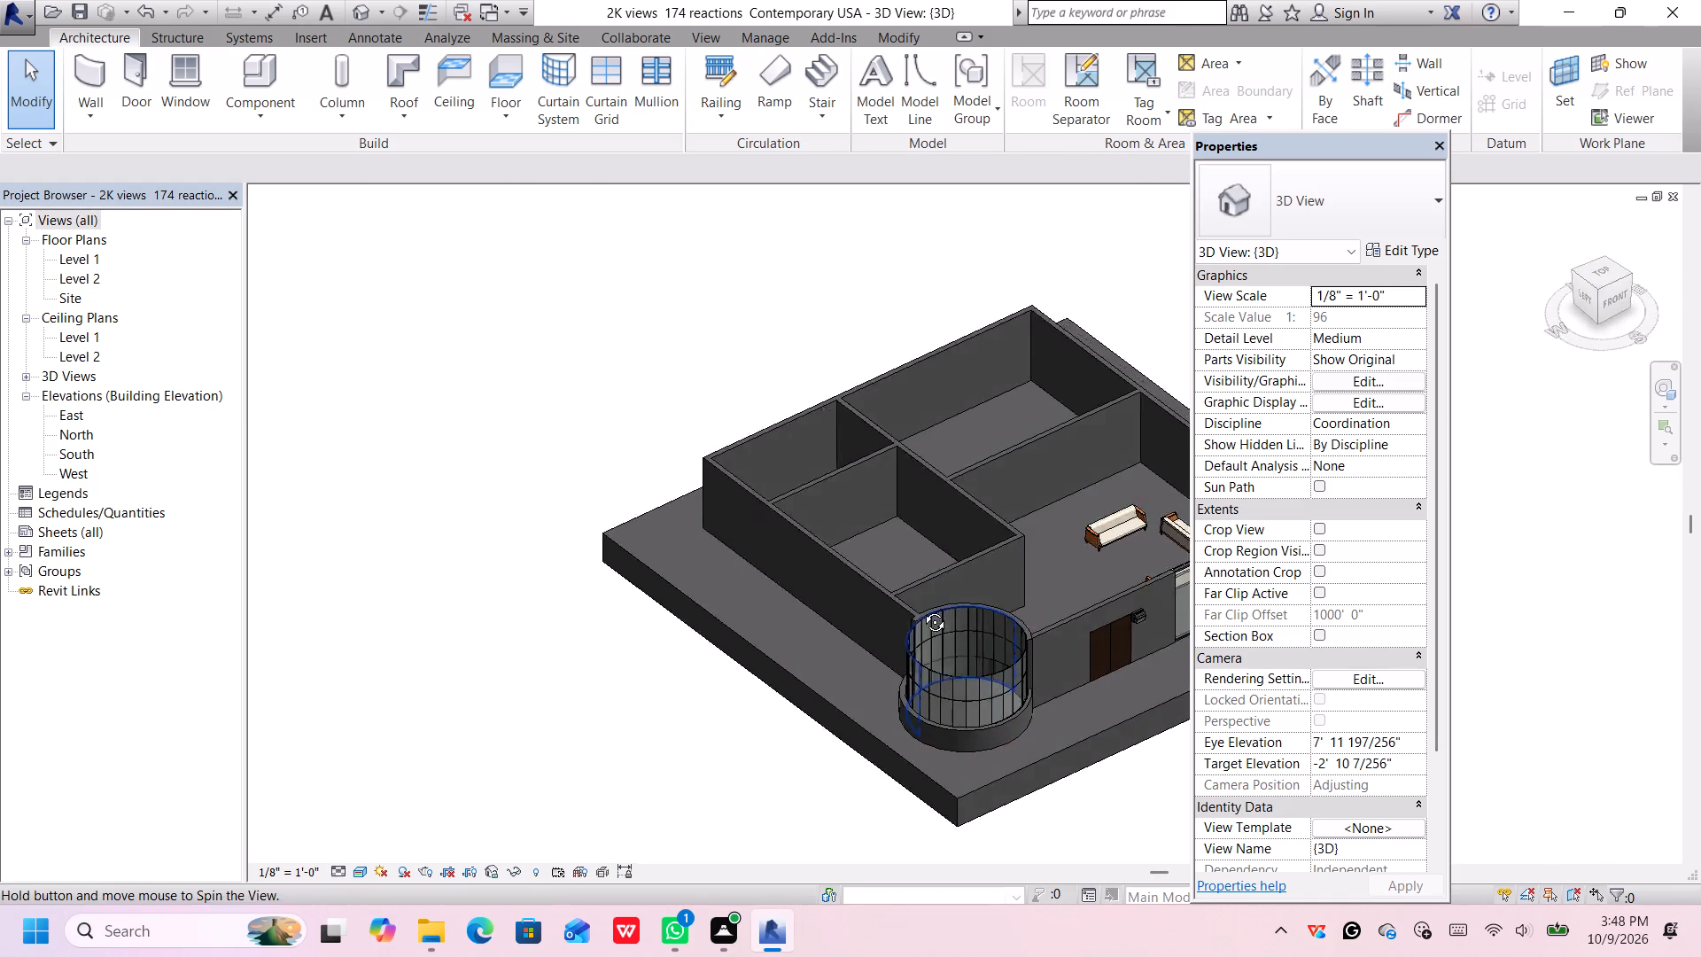
pyautogui.keyDown('shift'); pyautogui.moveTo(921, 609); pyautogui.dragTo(853, 579, button='middle'); pyautogui.keyUp('shift')
pyautogui.keyDown('shift'); pyautogui.moveTo(853, 579); pyautogui.dragTo(760, 545, button='middle'); pyautogui.keyUp('shift')
pyautogui.moveTo(999, 823); pyautogui.dragTo(985, 816, button='middle')
pyautogui.moveTo(985, 816); pyautogui.dragTo(1030, 696, button='middle')
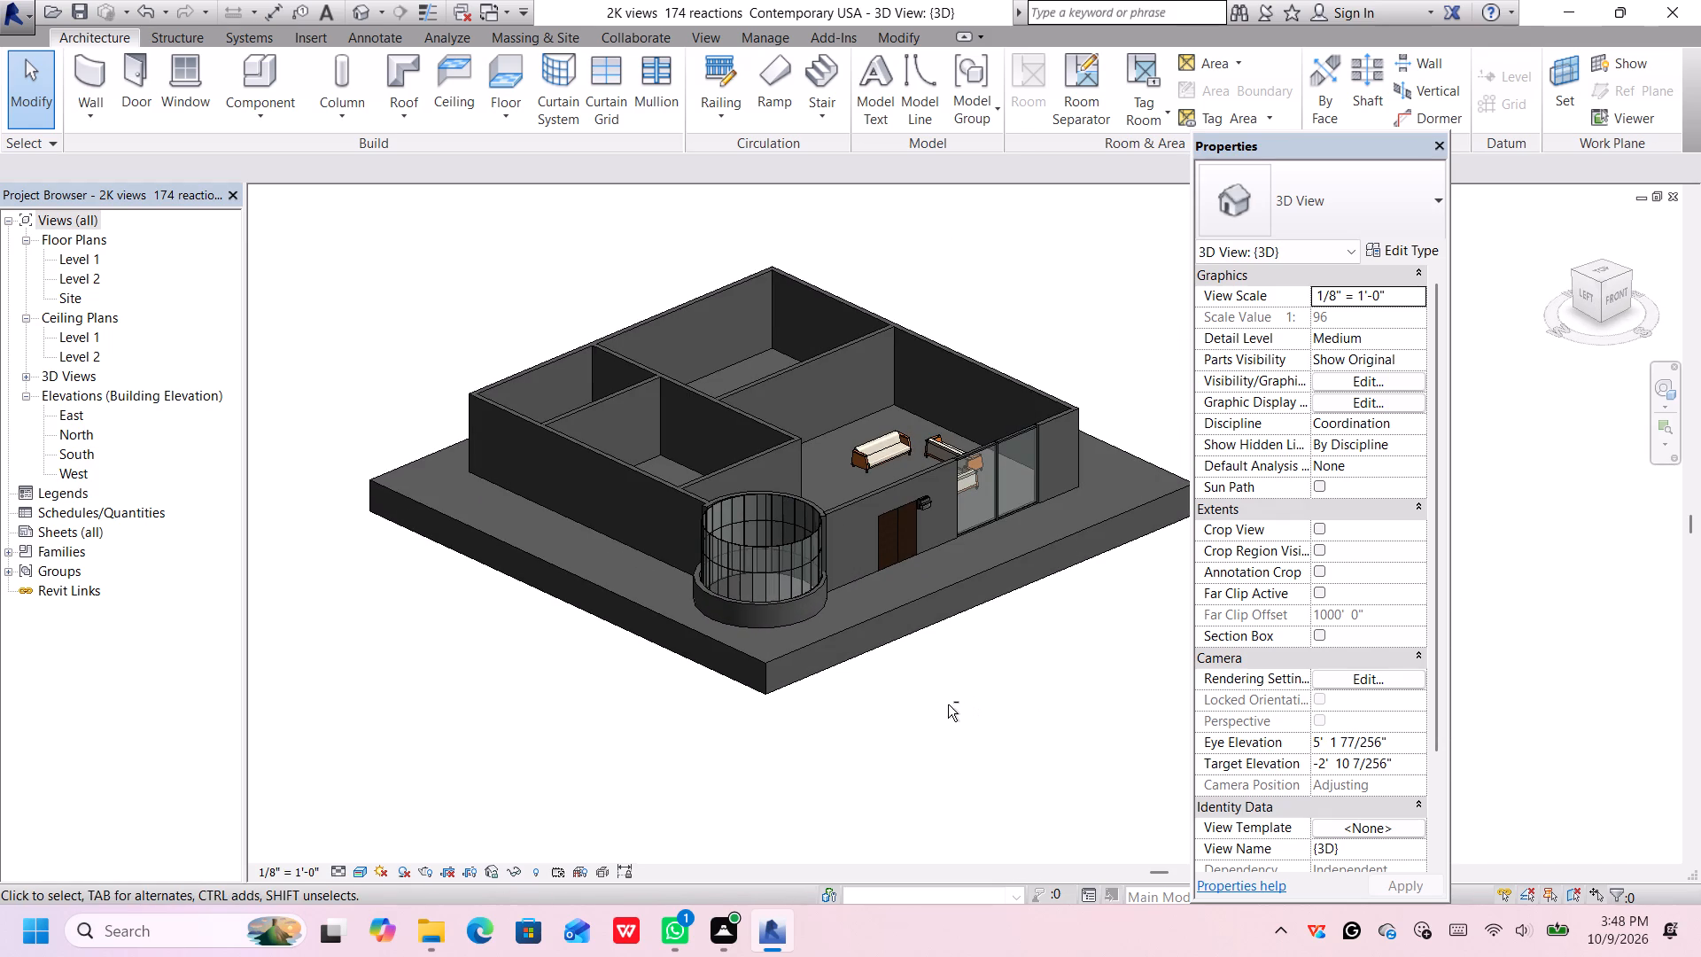
pyautogui.keyDown('shift'); pyautogui.moveTo(1002, 671); pyautogui.dragTo(892, 692, button='middle'); pyautogui.keyUp('shift')
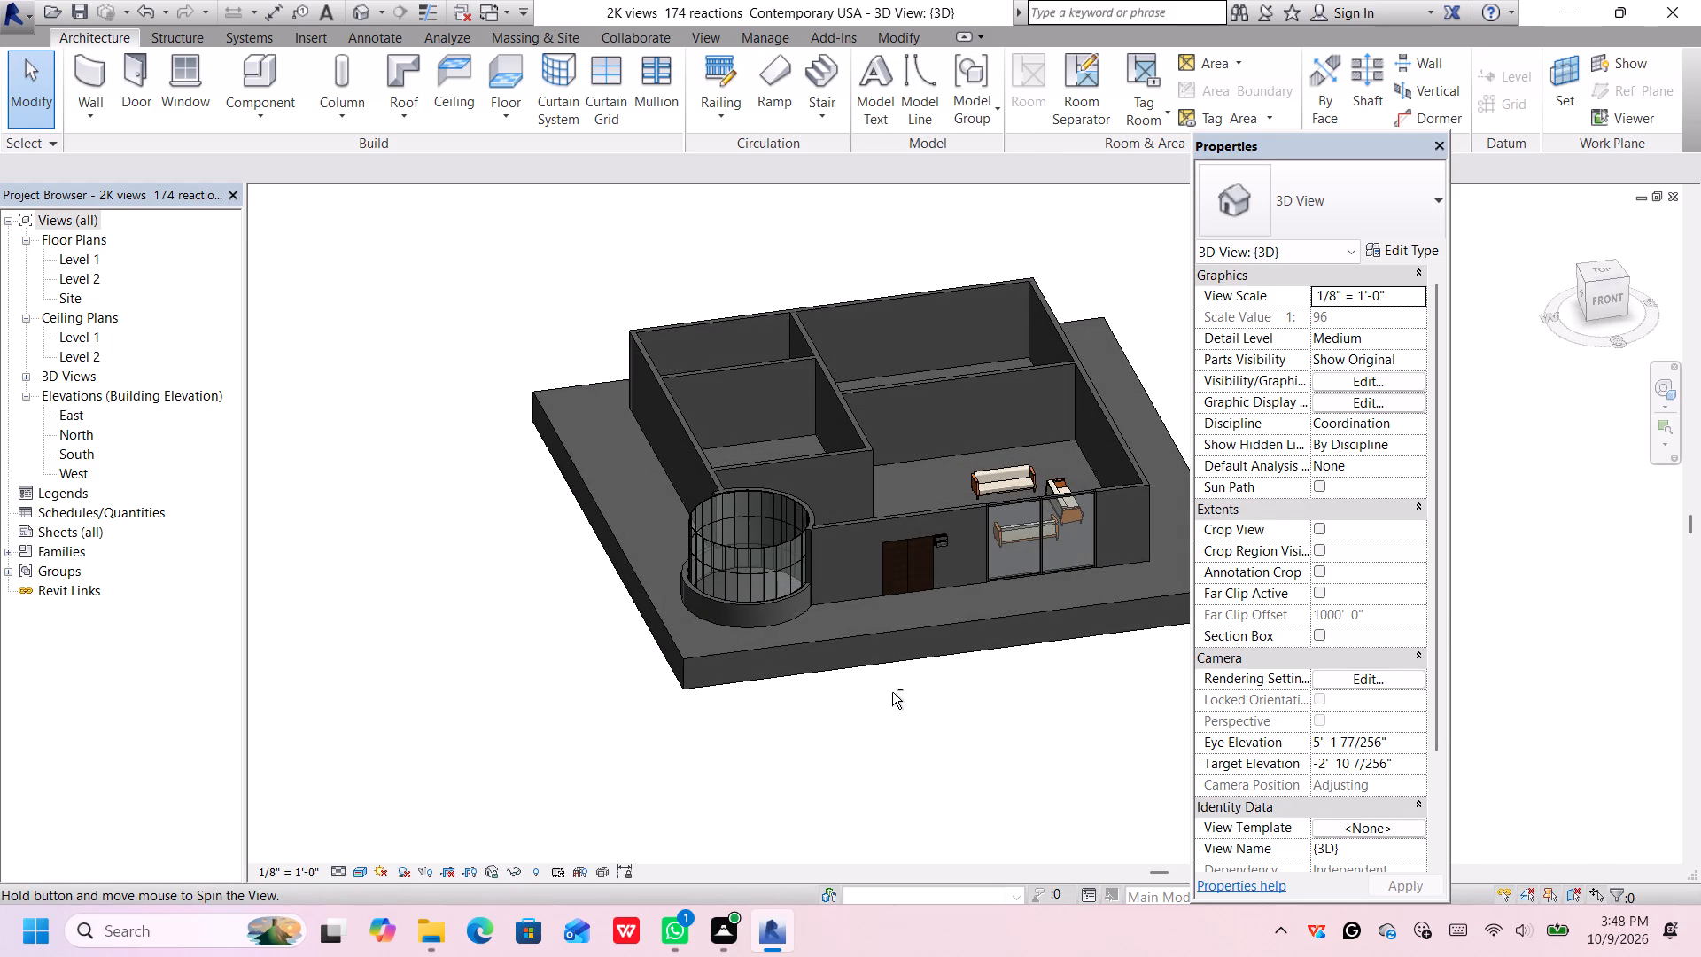
pyautogui.keyDown('shift'); pyautogui.moveTo(892, 692); pyautogui.dragTo(895, 692, button='middle'); pyautogui.keyUp('shift')
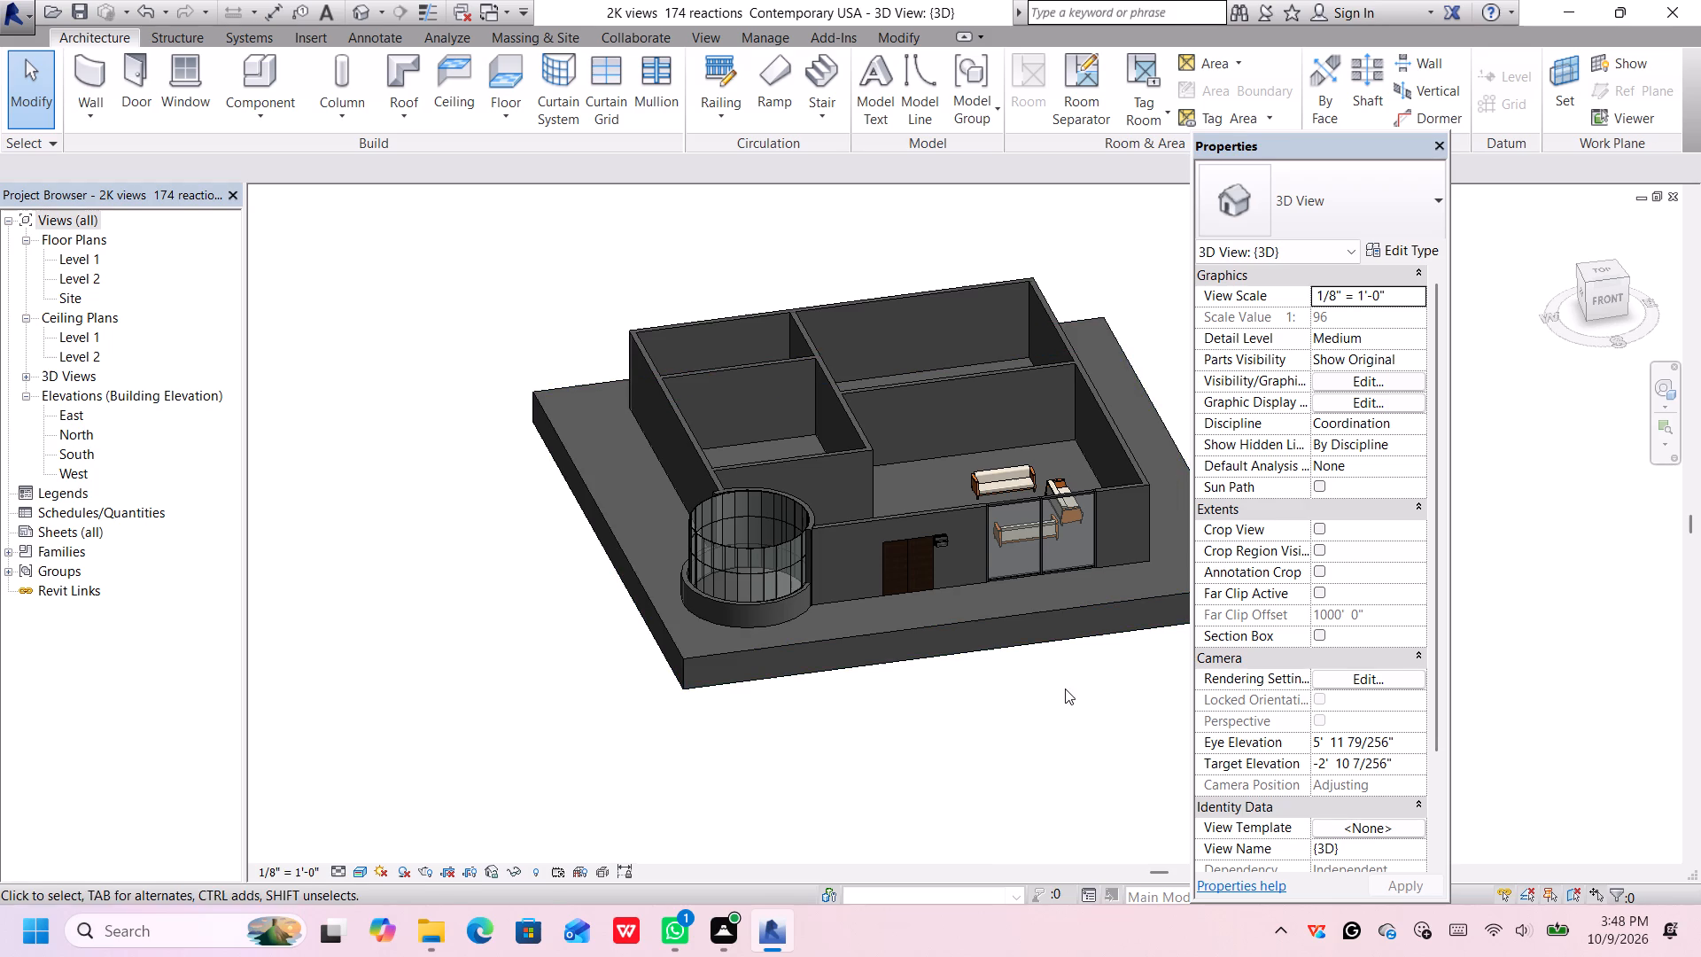
pyautogui.moveTo(1065, 689); pyautogui.dragTo(836, 761, button='middle')
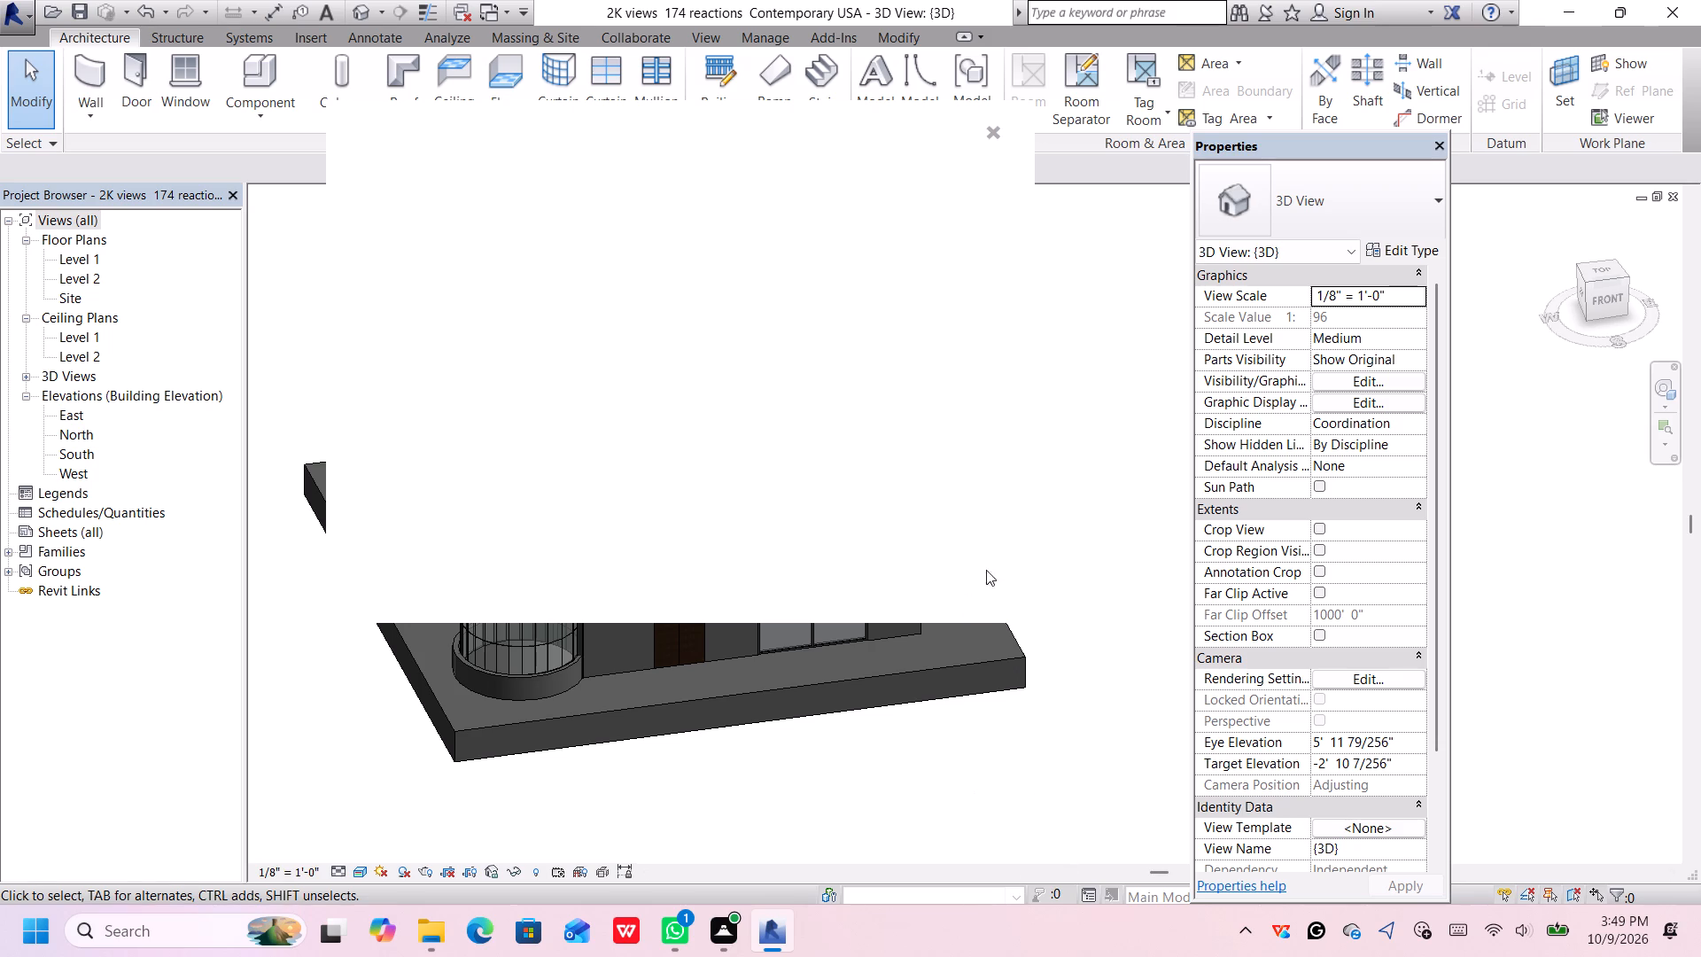
# Dismiss the Autodesk notification card covering the model.
pyautogui.click(999, 140)
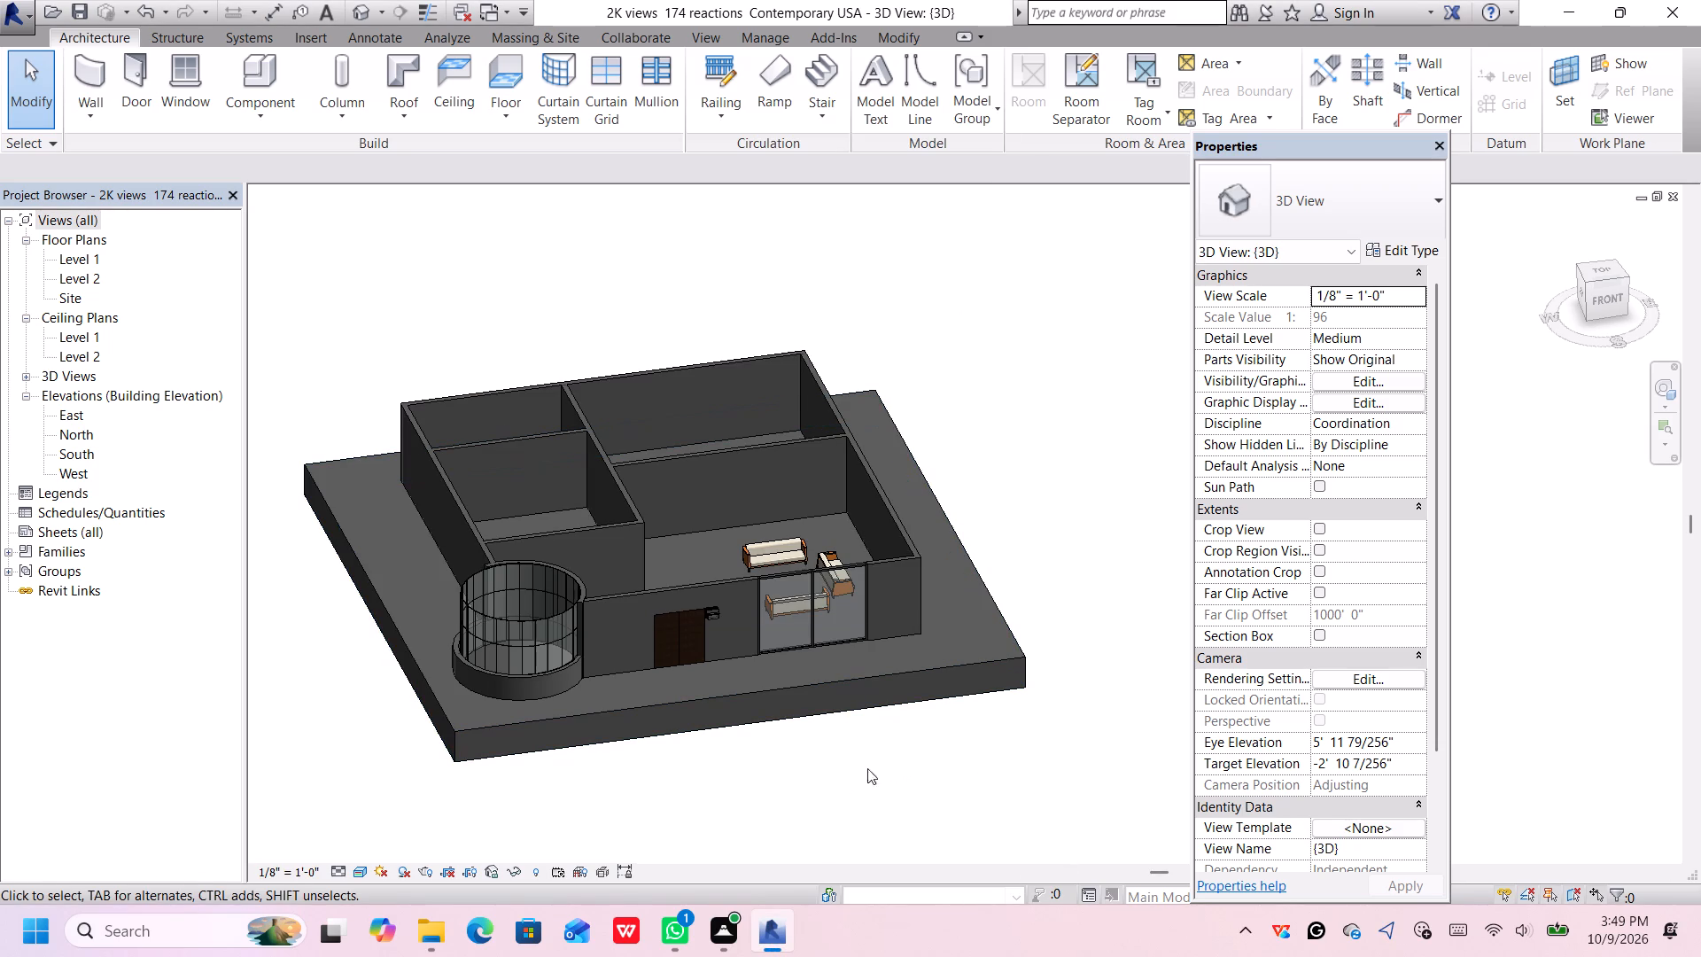
# Examine the front facade, entrance door, storefront glazing and rear rooms in the 3D view.
pyautogui.scroll(5, 837, 706)
pyautogui.scroll(-2, 833, 696)
pyautogui.scroll(1, 833, 696)
pyautogui.scroll(-1, 833, 696)
pyautogui.scroll(1, 833, 696)
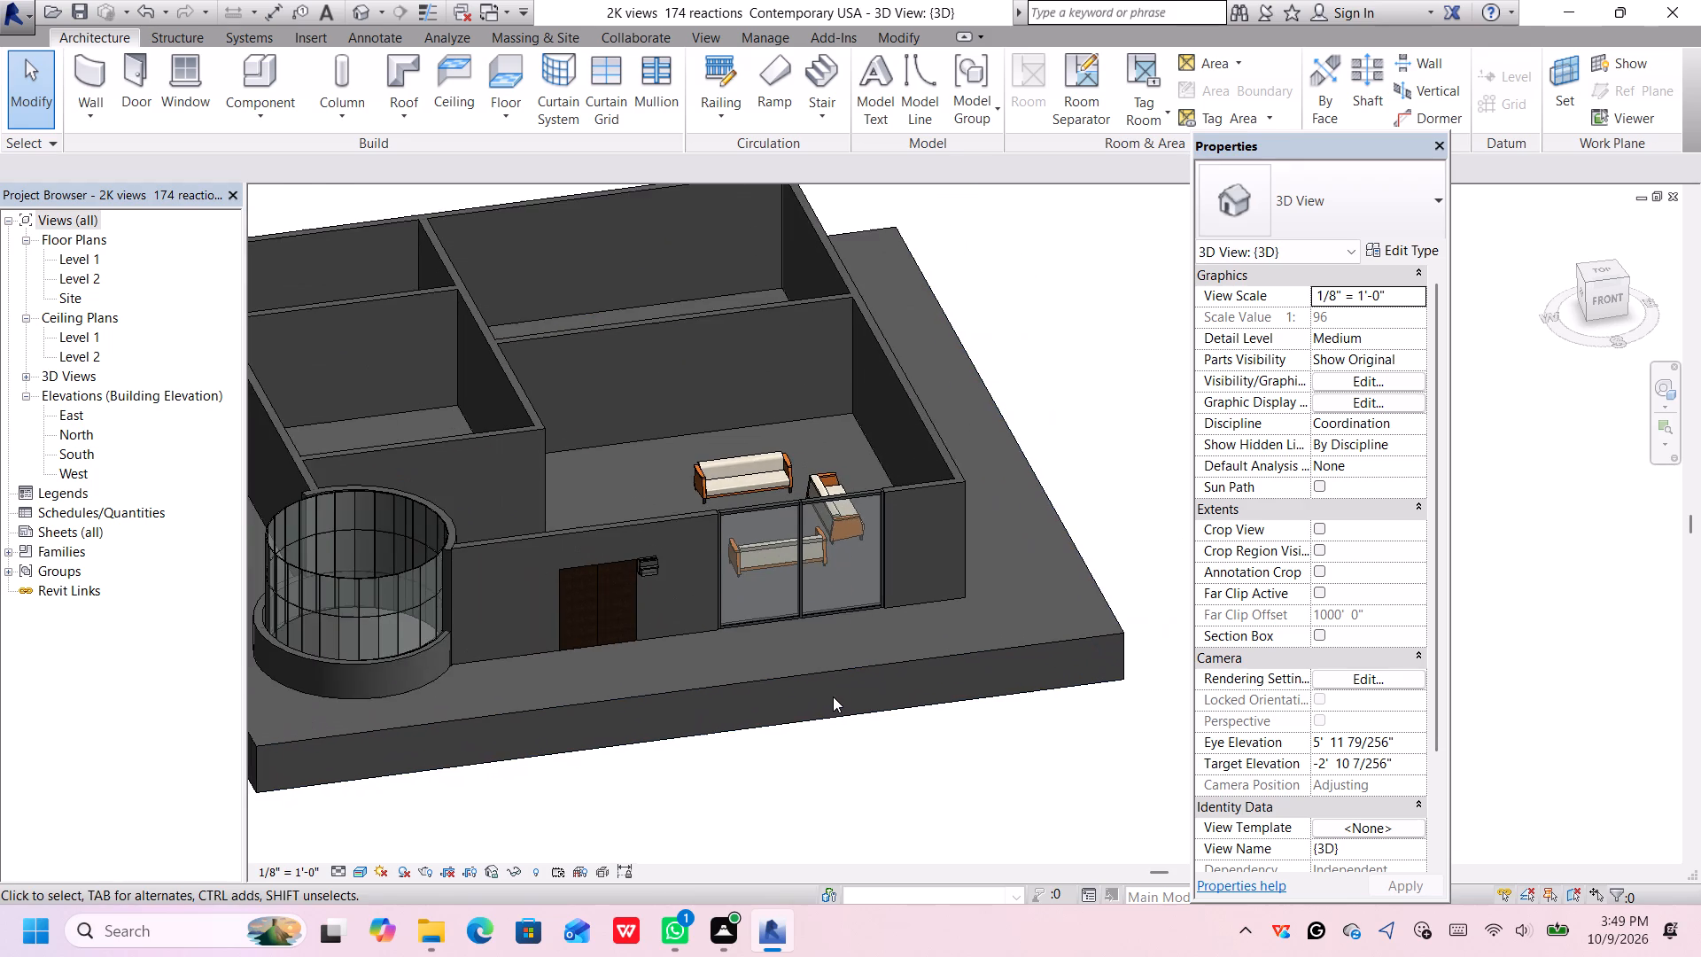
pyautogui.moveTo(833, 696); pyautogui.dragTo(991, 701, button='middle')
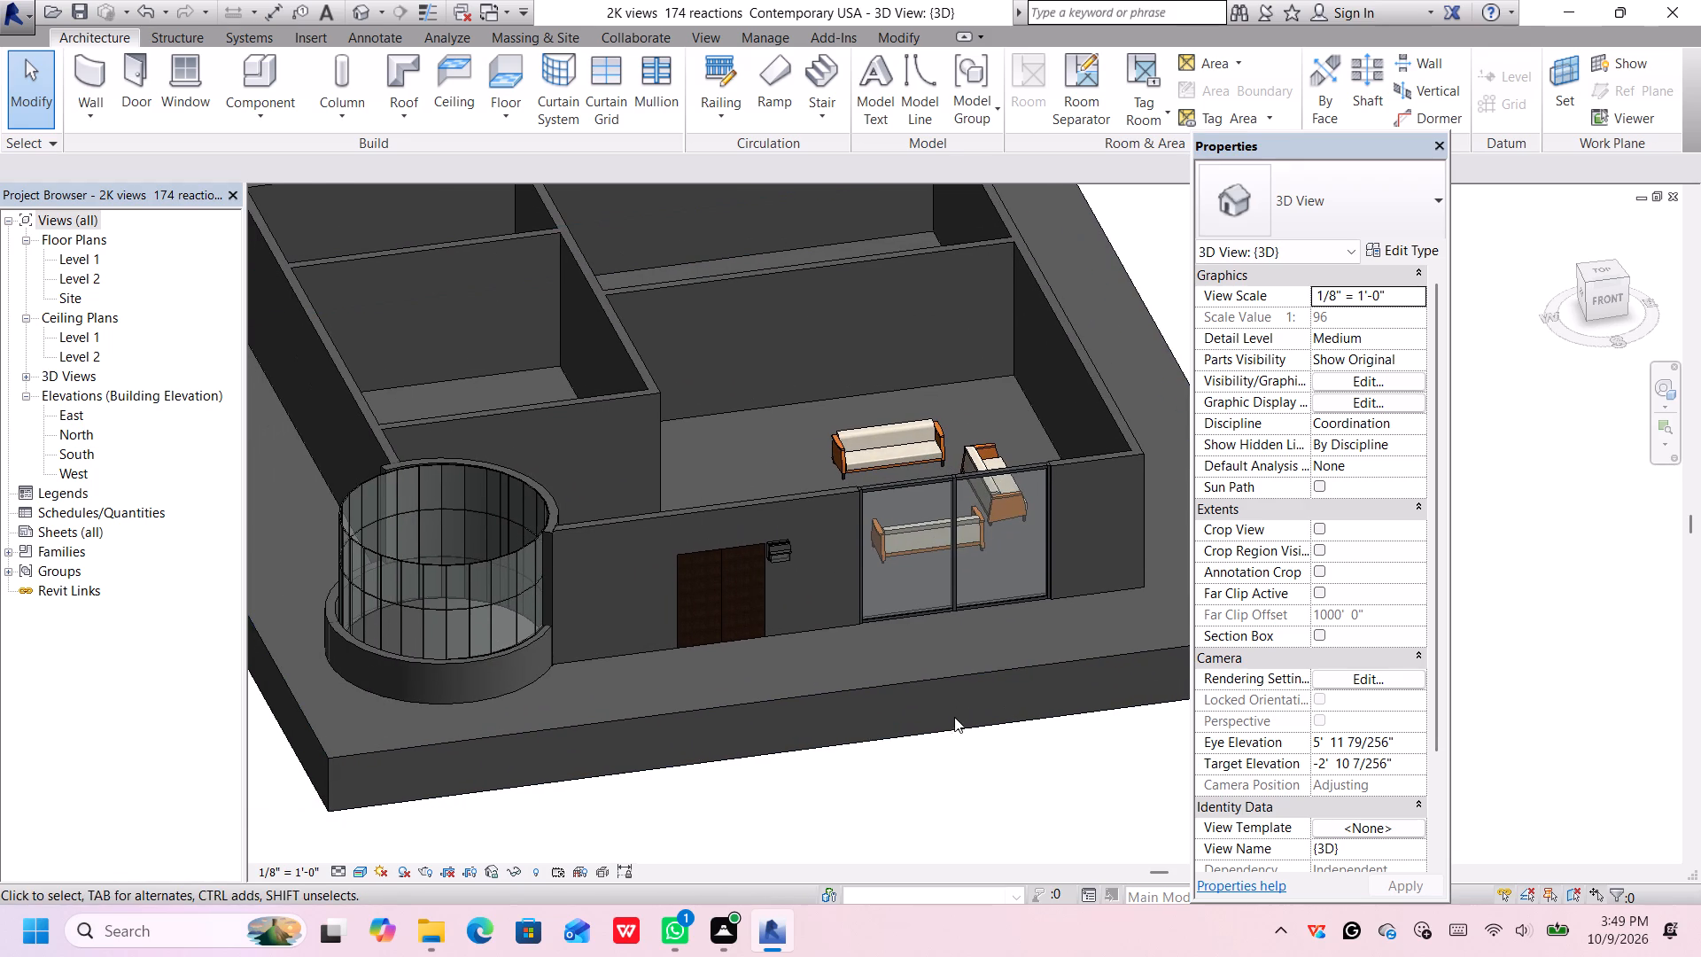
pyautogui.scroll(-1, 947, 707)
pyautogui.moveTo(929, 704); pyautogui.dragTo(850, 724, button='middle')
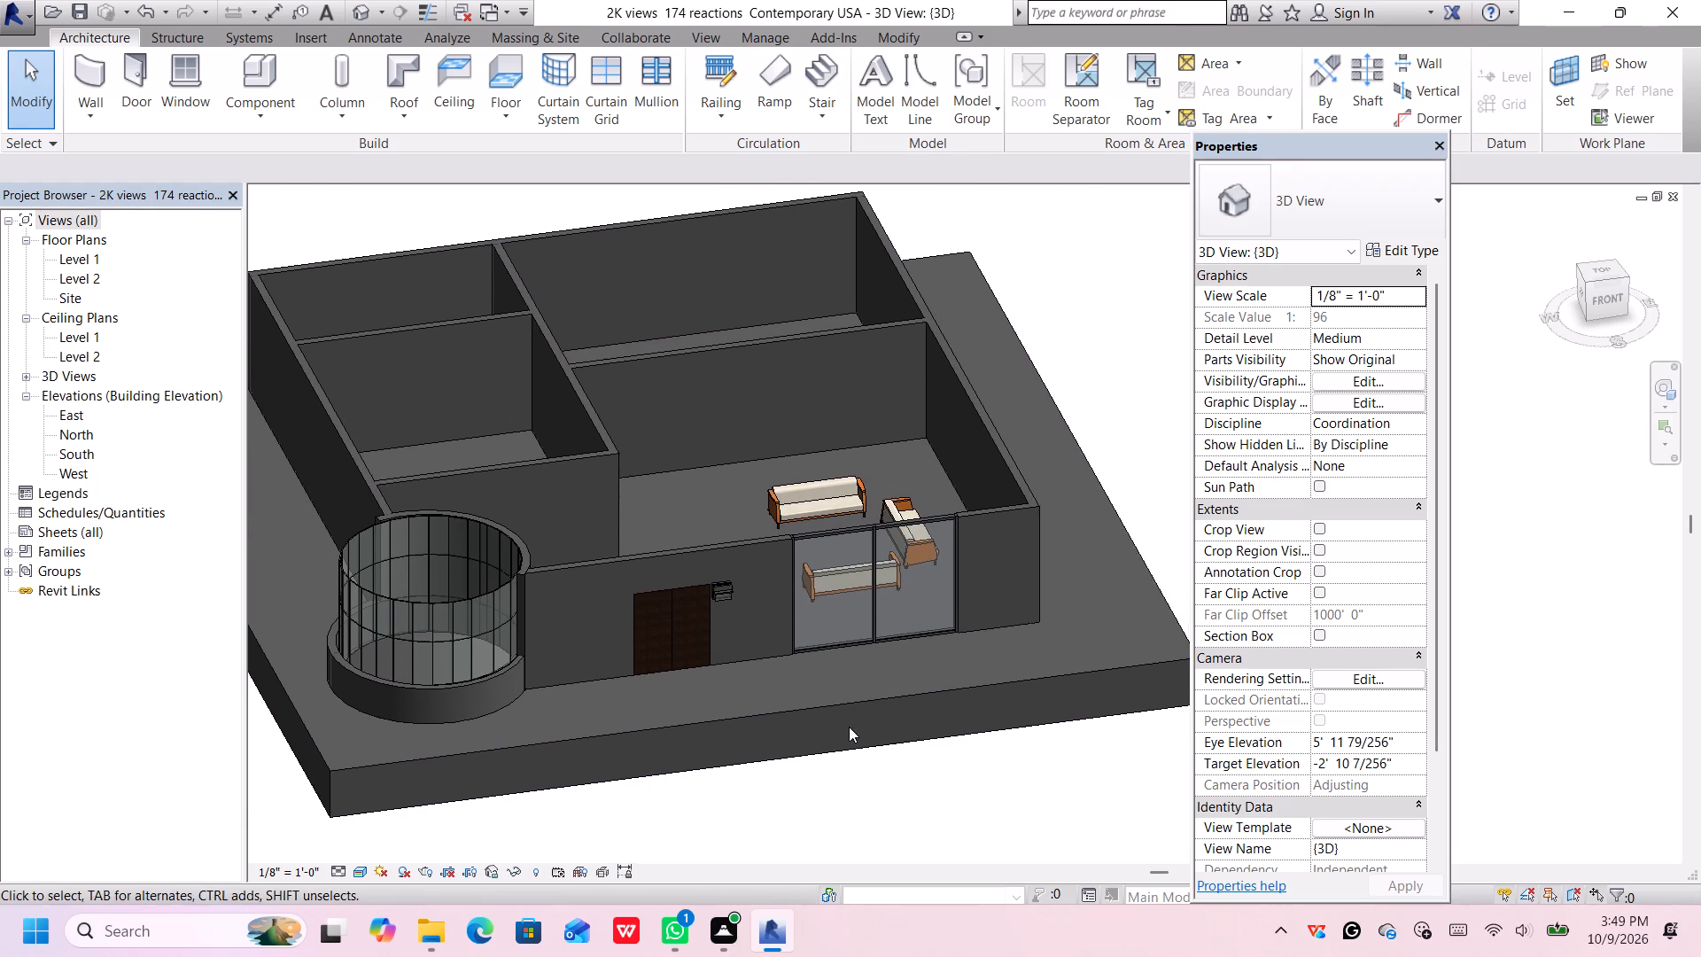
pyautogui.scroll(-2, 878, 699)
pyautogui.scroll(-2, 863, 525)
pyautogui.scroll(6, 849, 212)
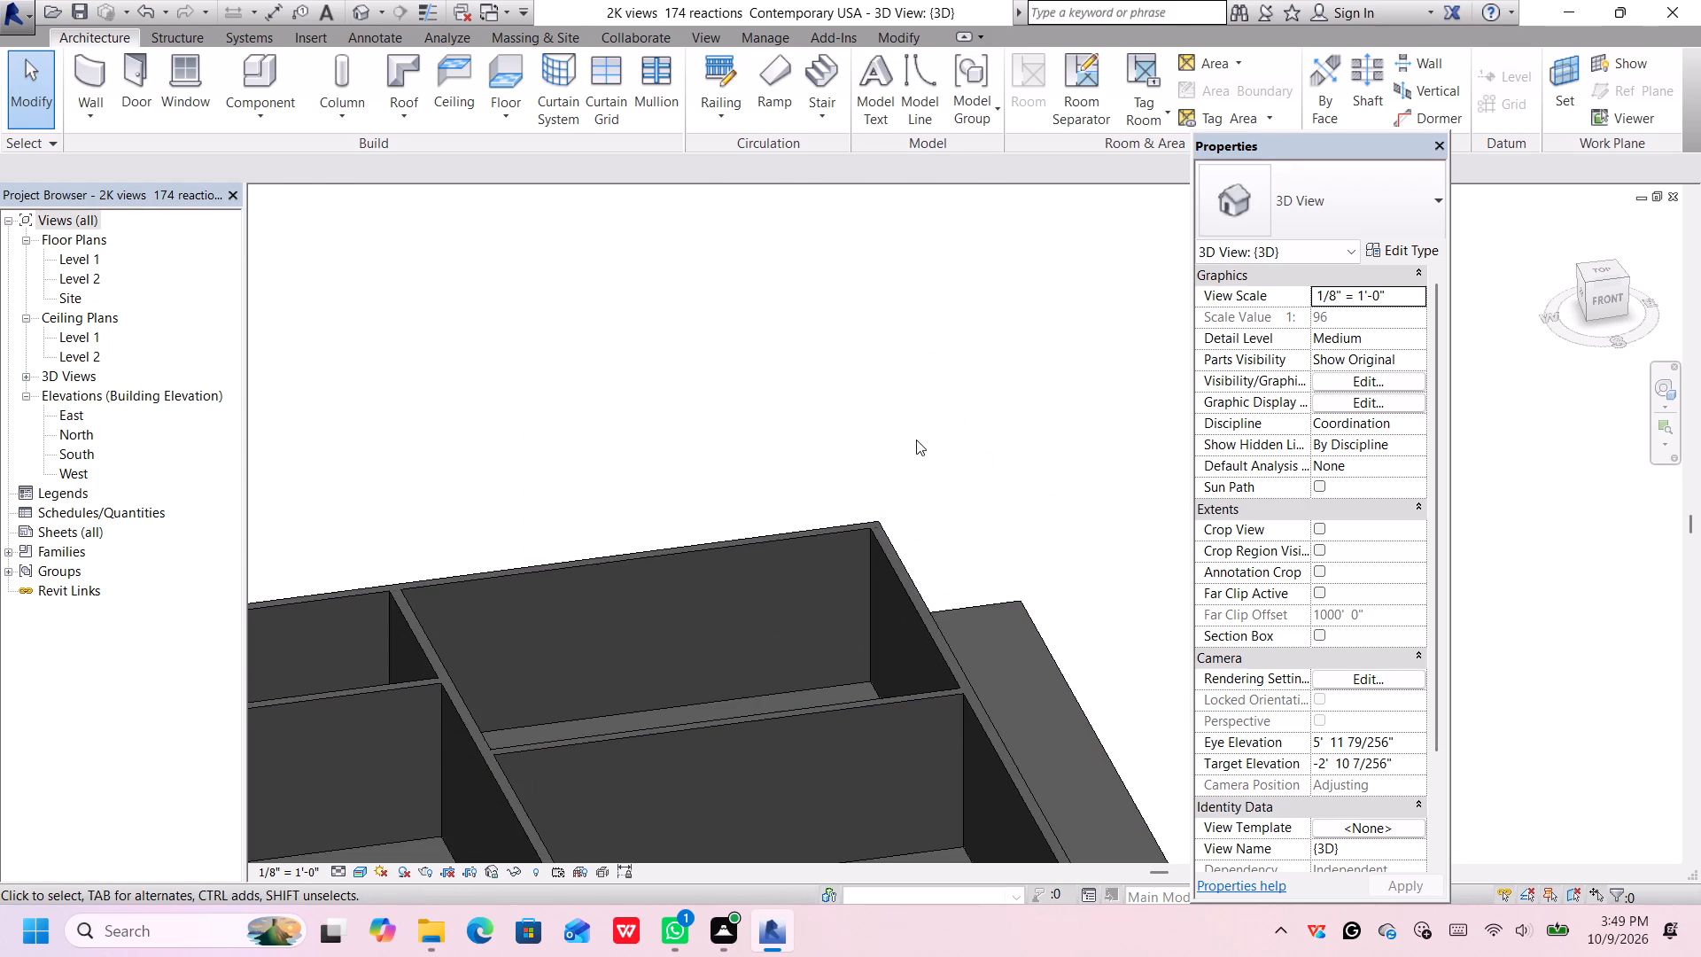
pyautogui.scroll(2, 917, 447)
pyautogui.scroll(-5, 946, 562)
pyautogui.moveTo(1005, 633); pyautogui.dragTo(966, 255, button='middle')
pyautogui.moveTo(964, 269); pyautogui.dragTo(951, 315, button='middle')
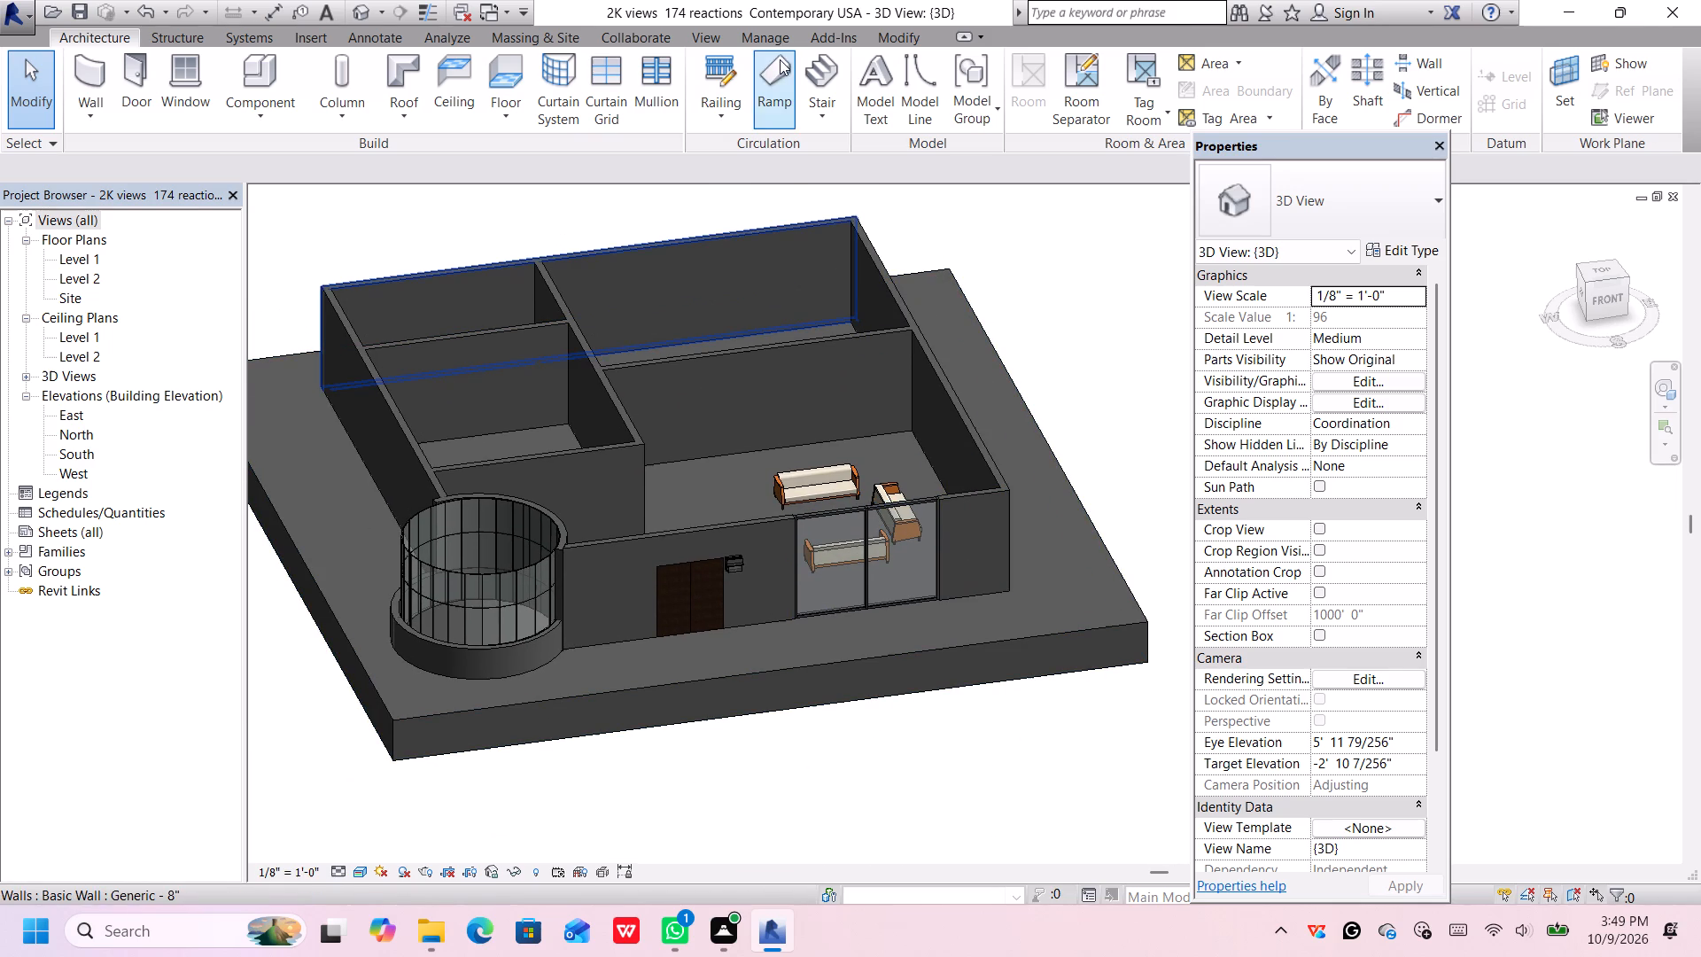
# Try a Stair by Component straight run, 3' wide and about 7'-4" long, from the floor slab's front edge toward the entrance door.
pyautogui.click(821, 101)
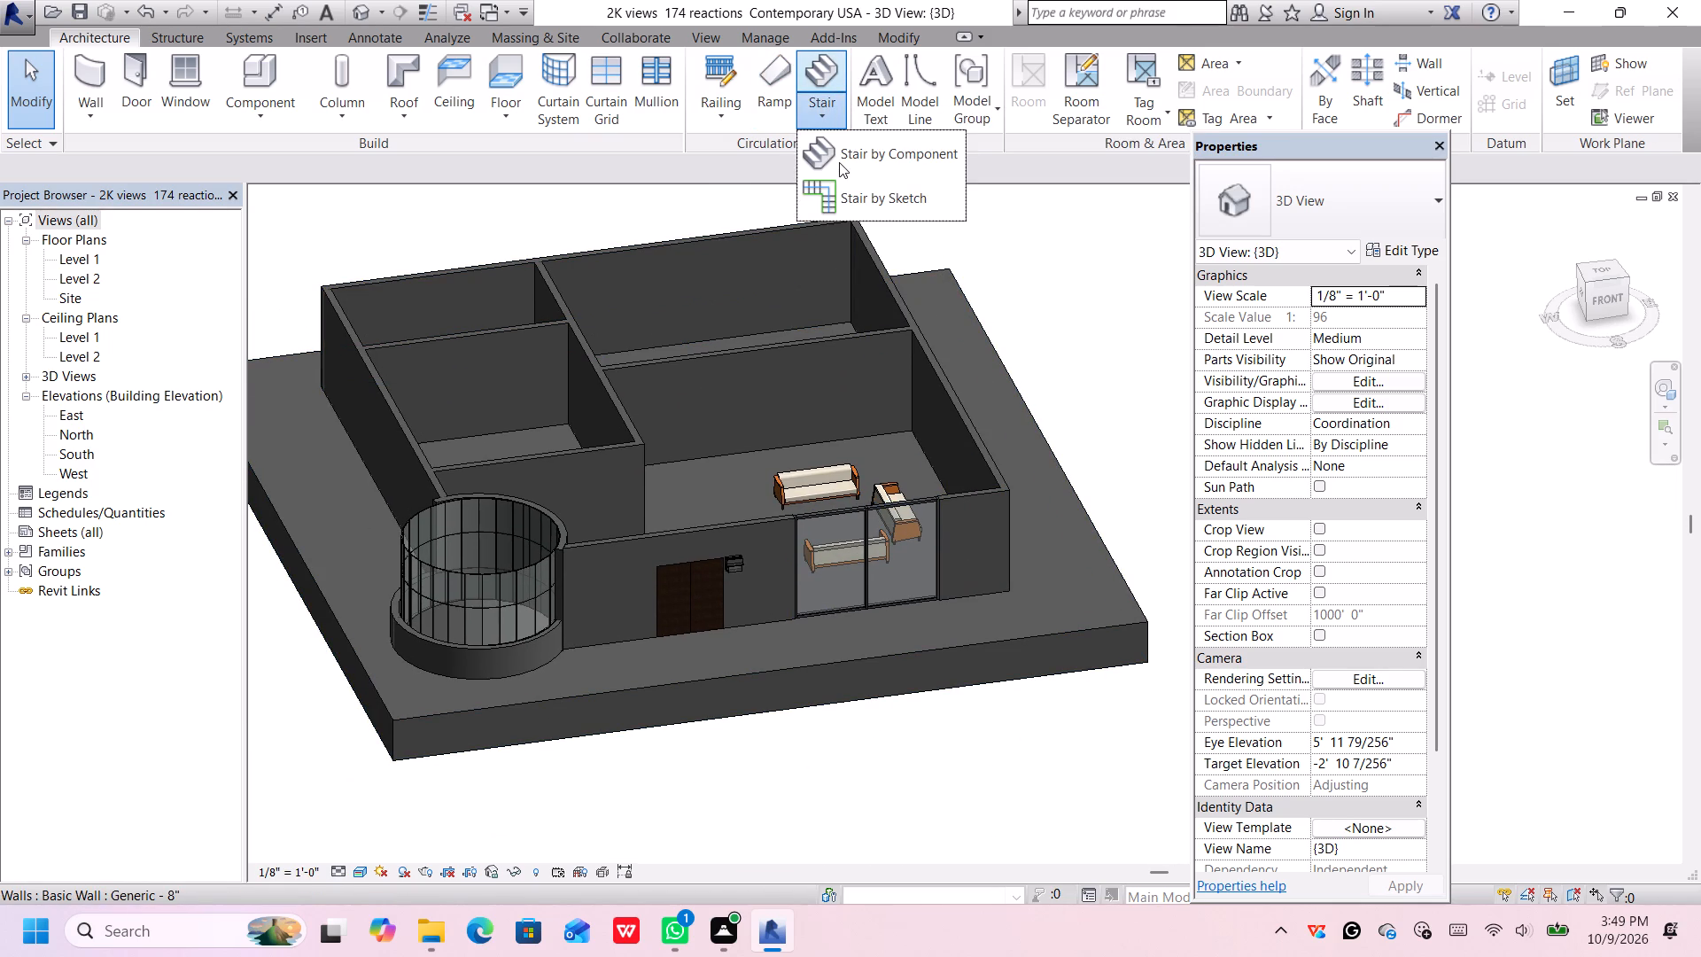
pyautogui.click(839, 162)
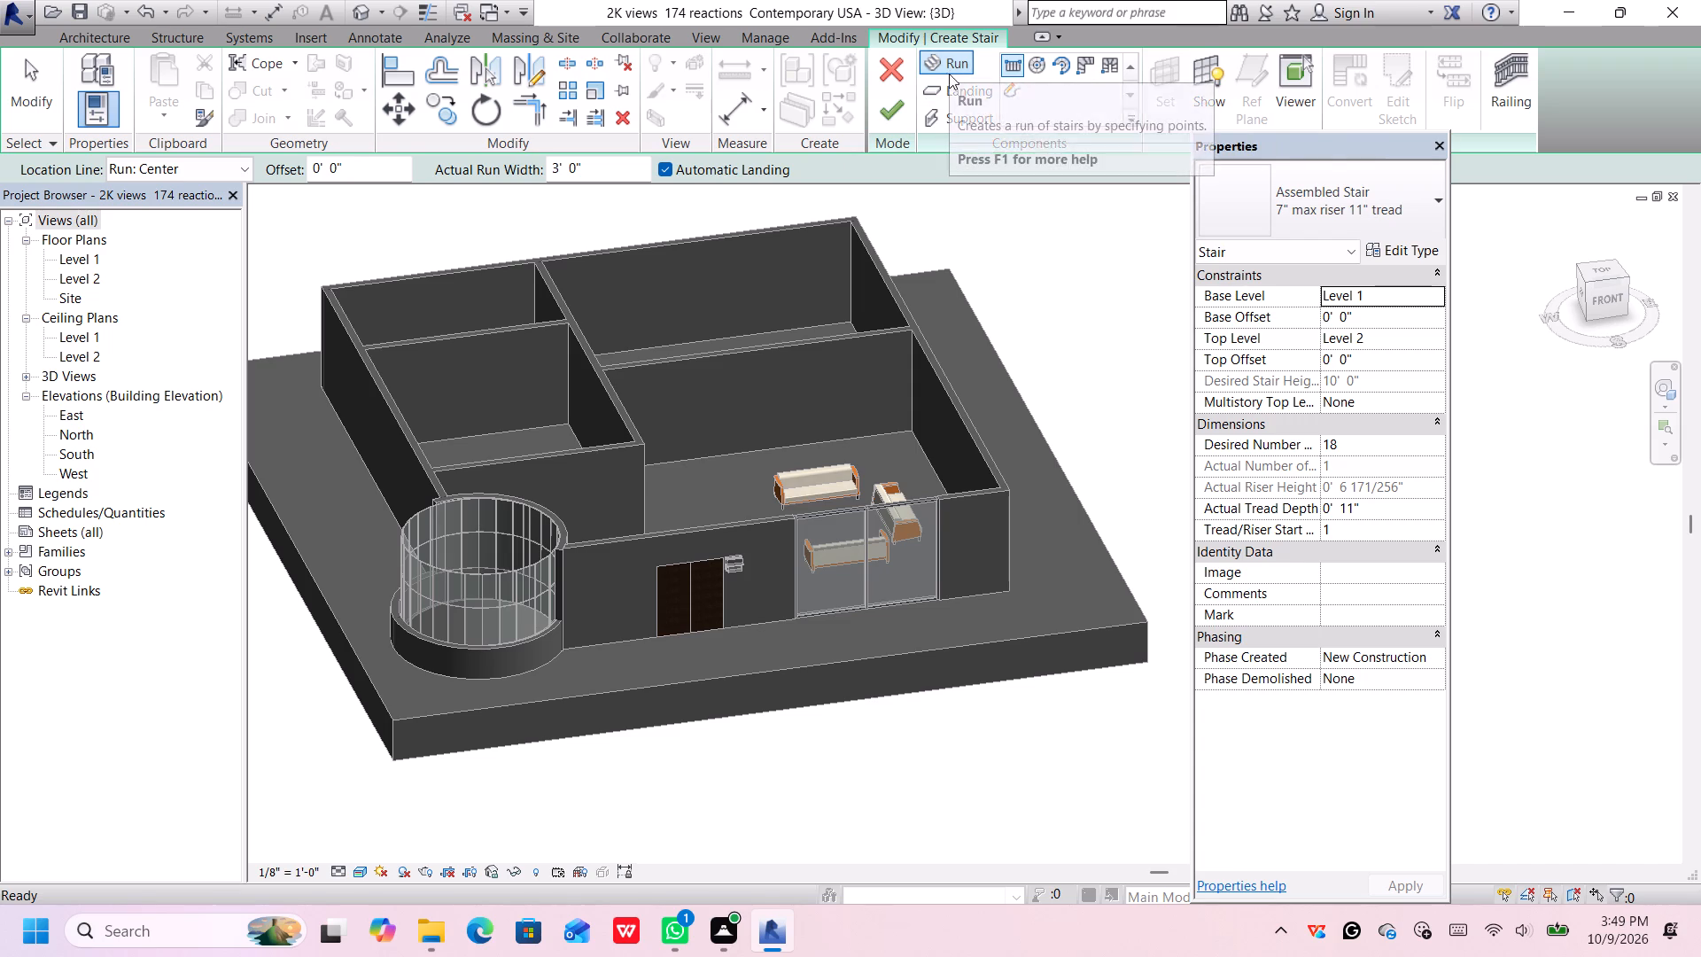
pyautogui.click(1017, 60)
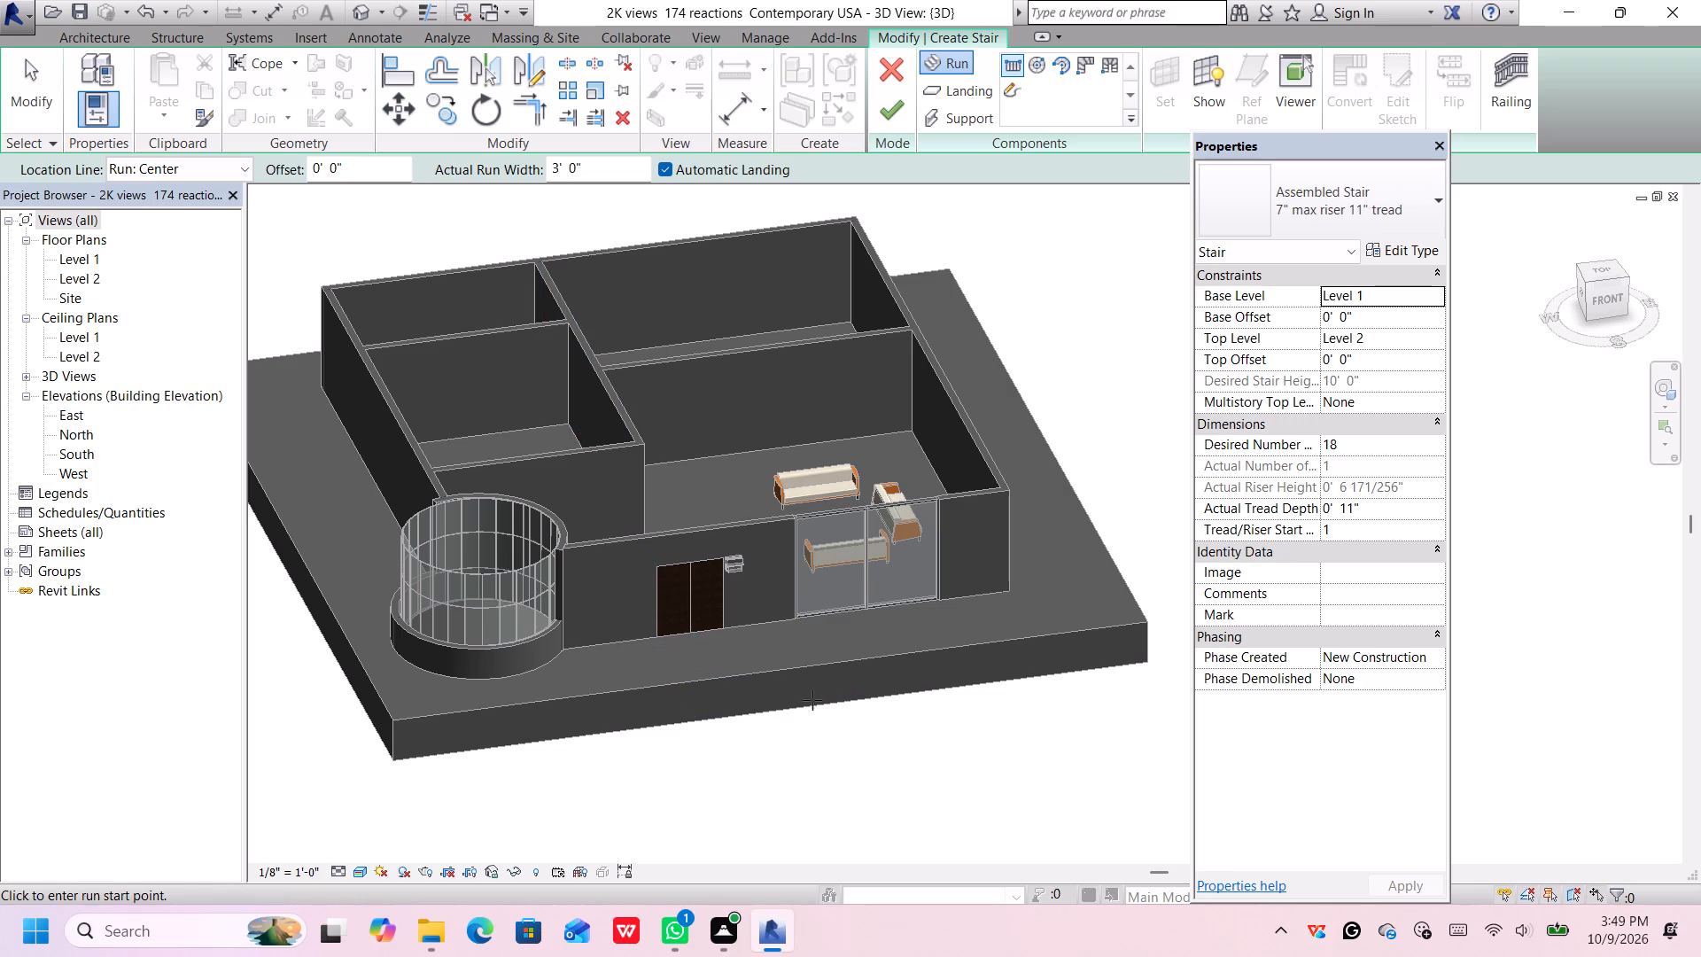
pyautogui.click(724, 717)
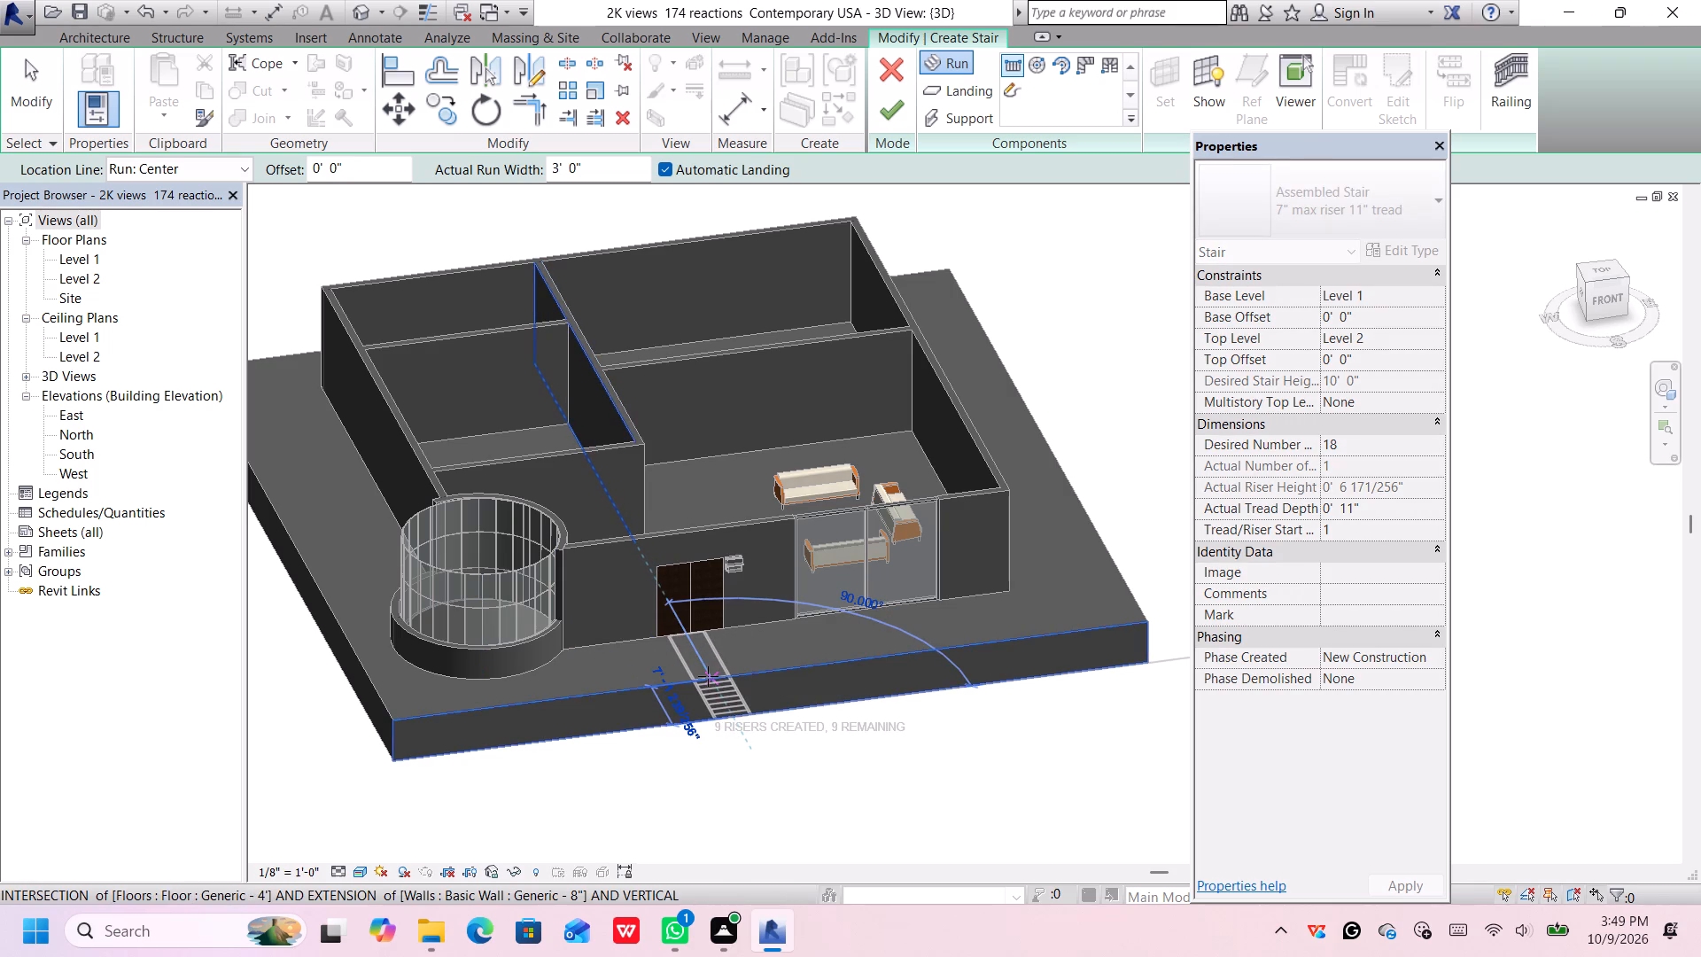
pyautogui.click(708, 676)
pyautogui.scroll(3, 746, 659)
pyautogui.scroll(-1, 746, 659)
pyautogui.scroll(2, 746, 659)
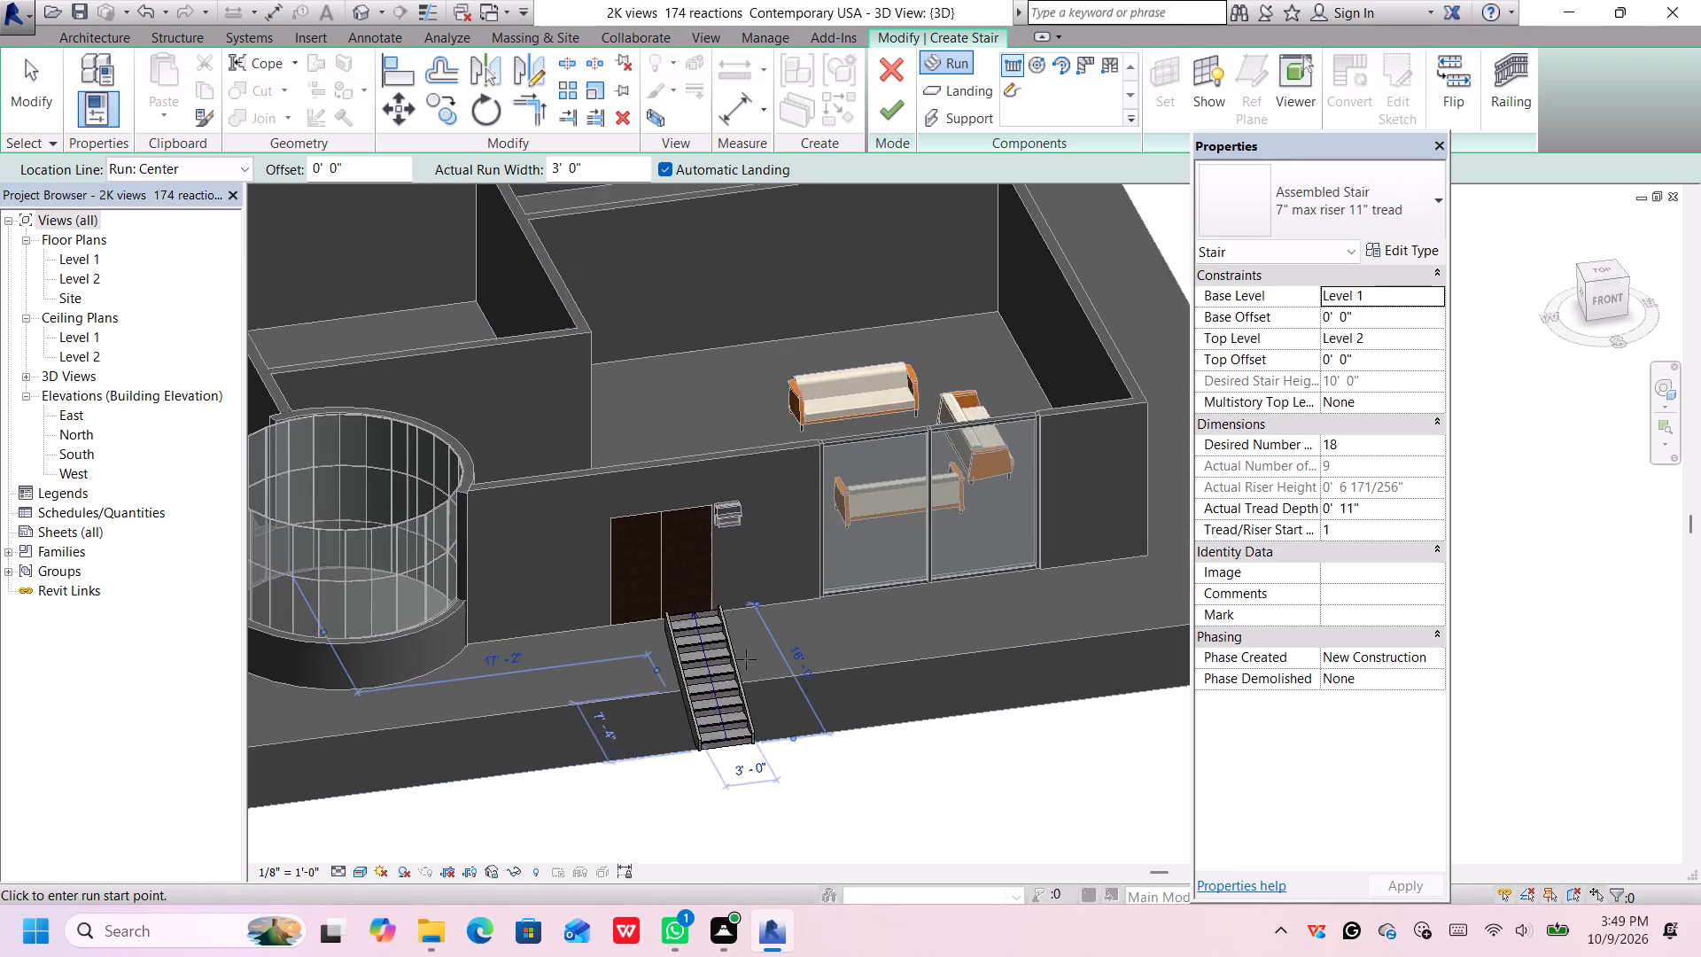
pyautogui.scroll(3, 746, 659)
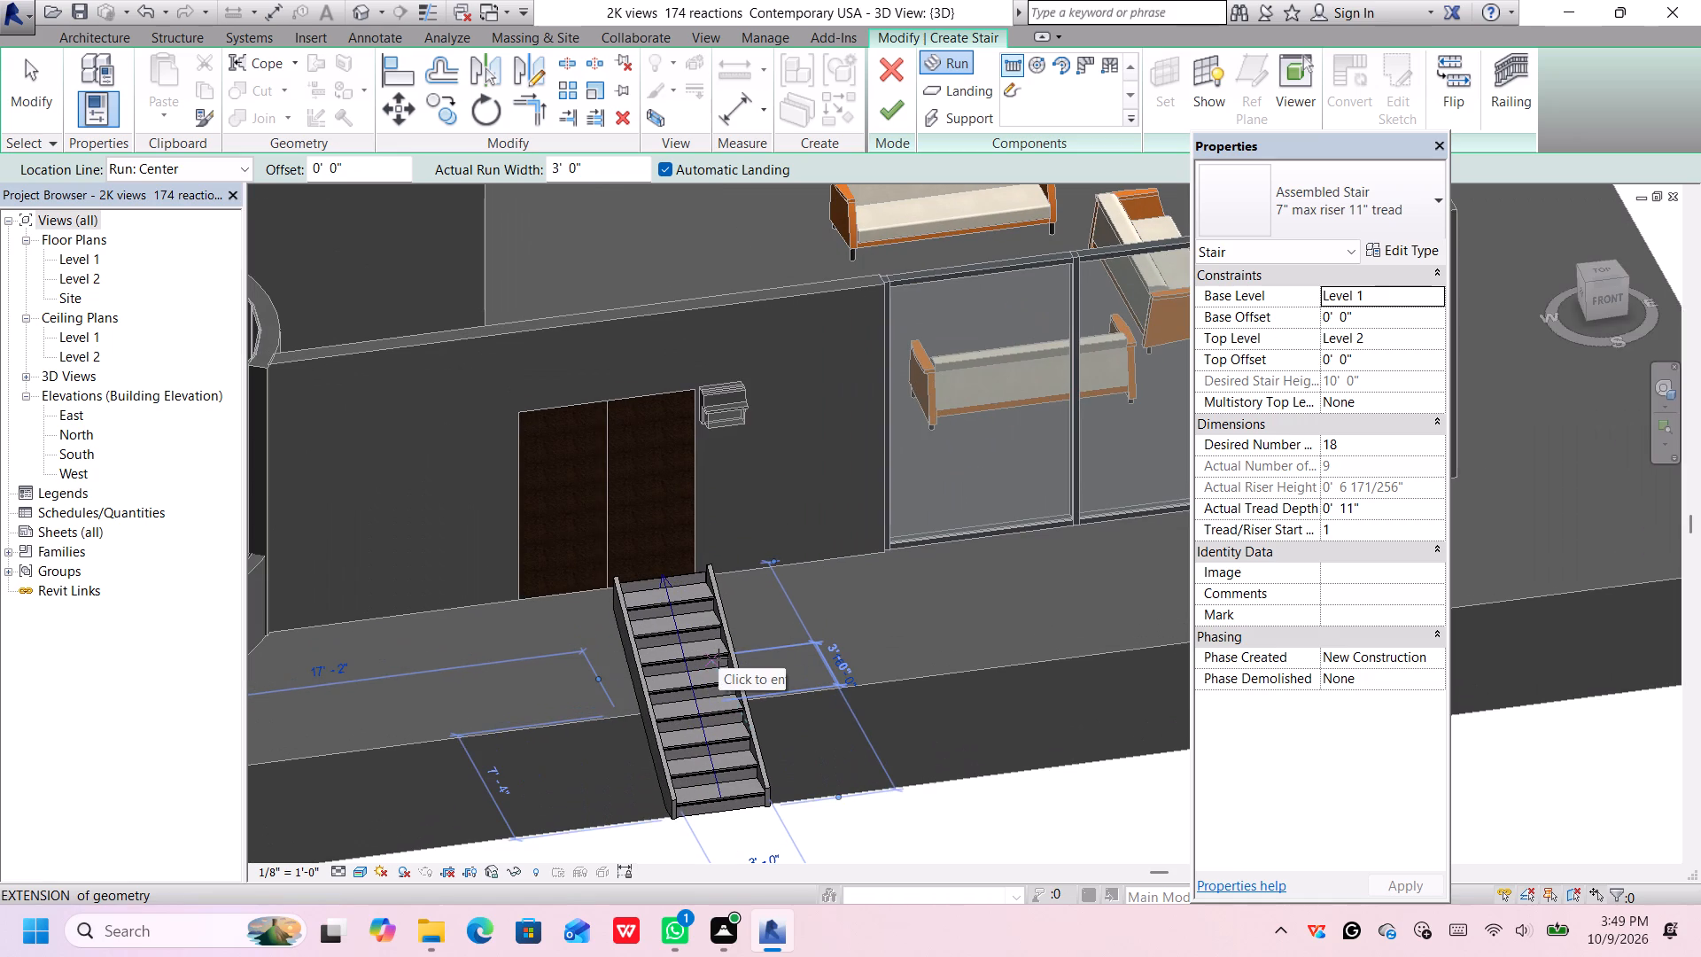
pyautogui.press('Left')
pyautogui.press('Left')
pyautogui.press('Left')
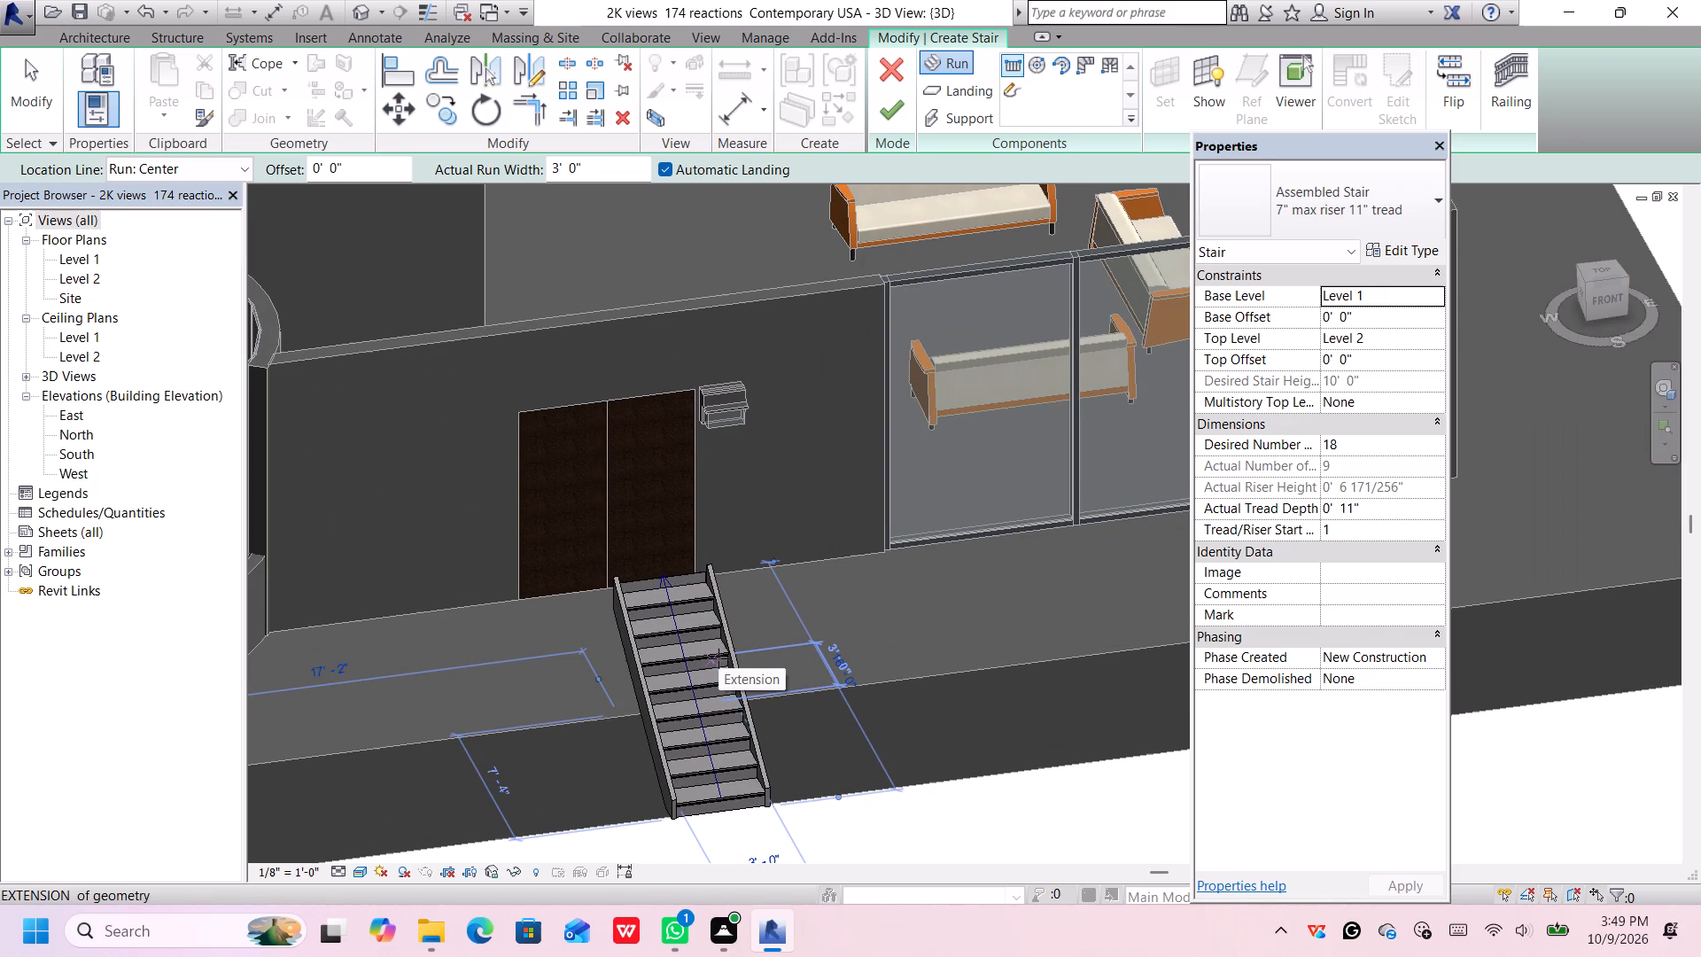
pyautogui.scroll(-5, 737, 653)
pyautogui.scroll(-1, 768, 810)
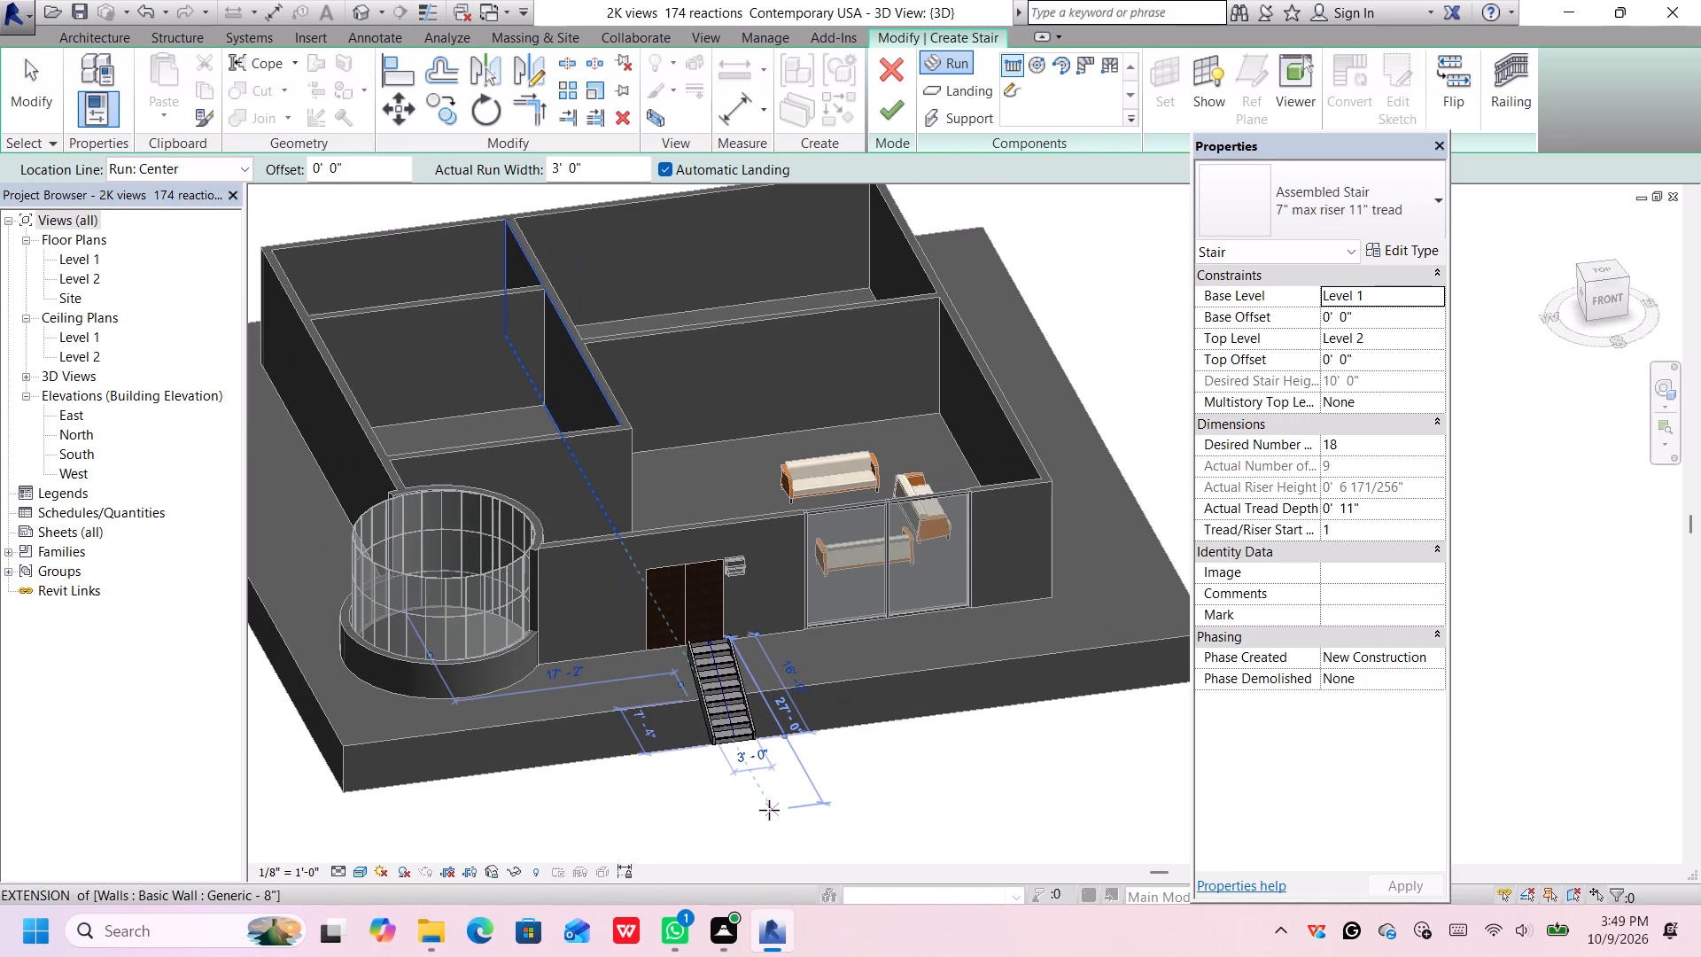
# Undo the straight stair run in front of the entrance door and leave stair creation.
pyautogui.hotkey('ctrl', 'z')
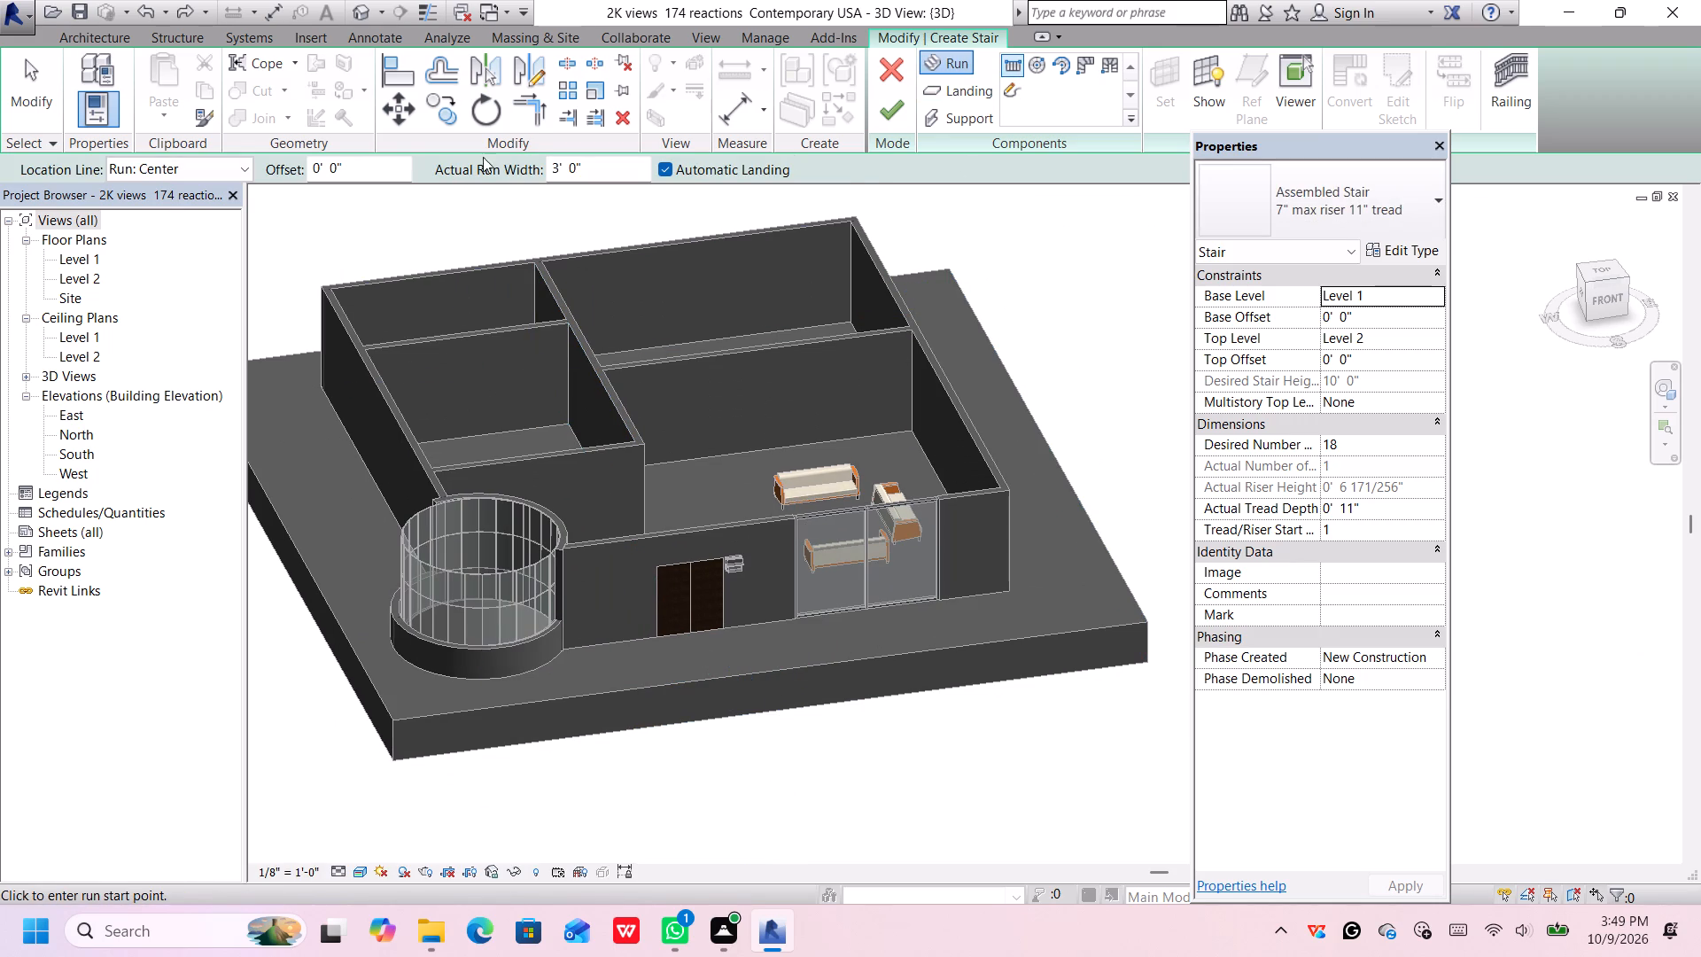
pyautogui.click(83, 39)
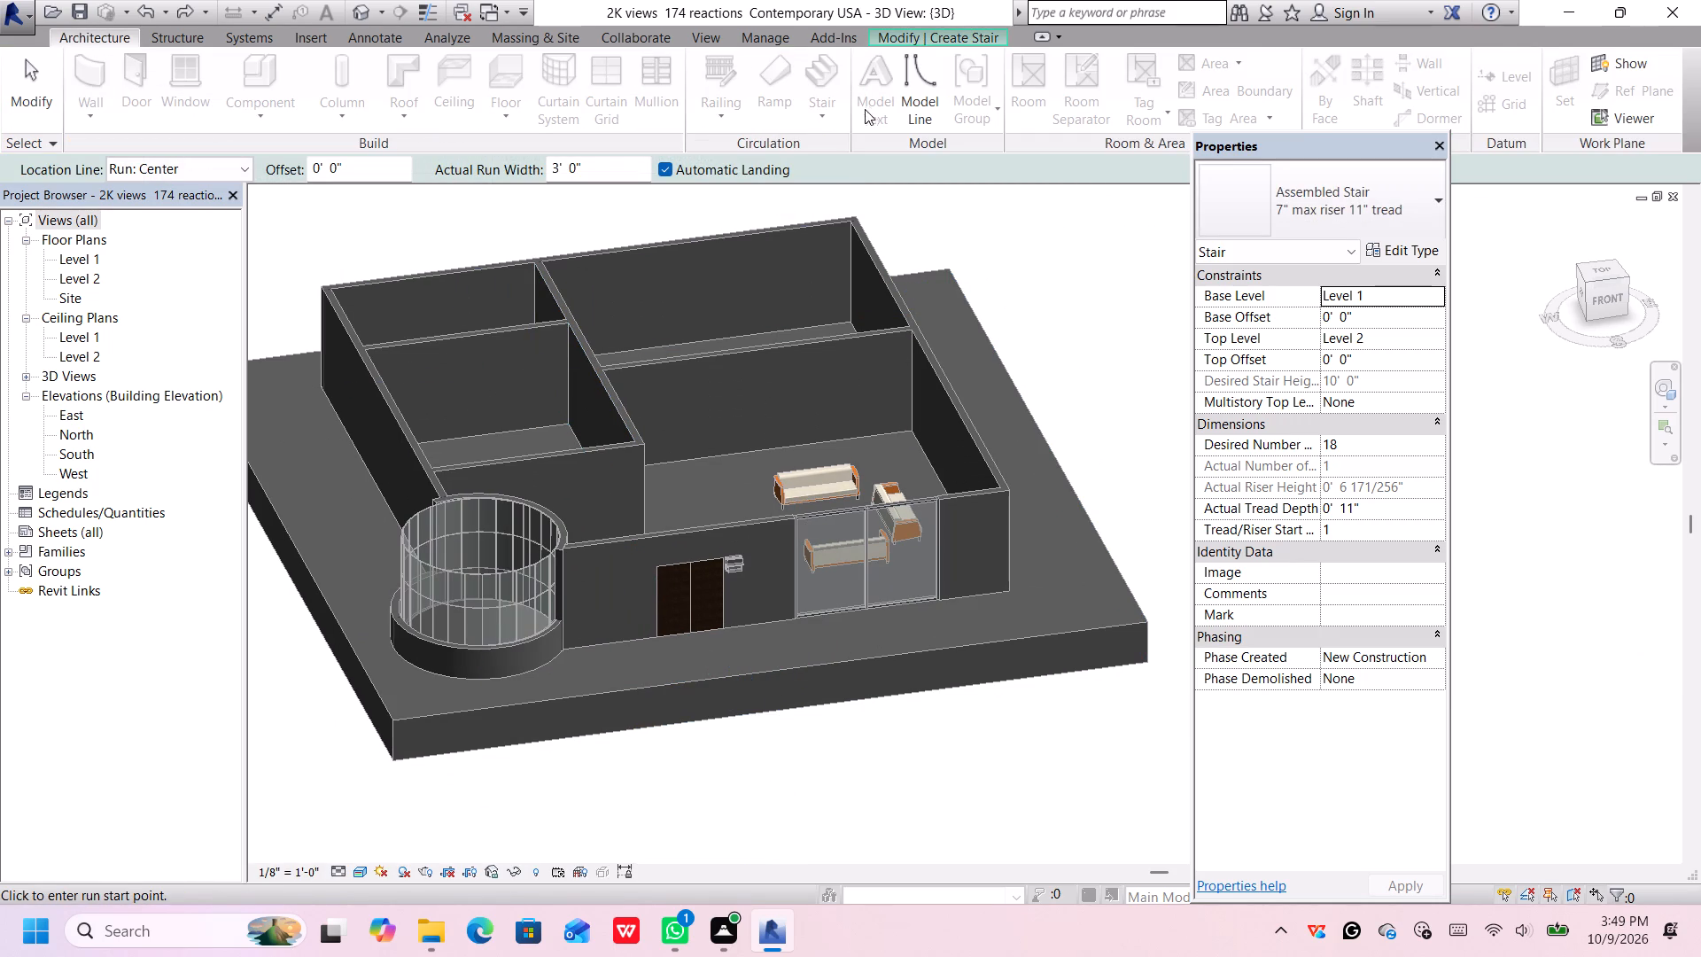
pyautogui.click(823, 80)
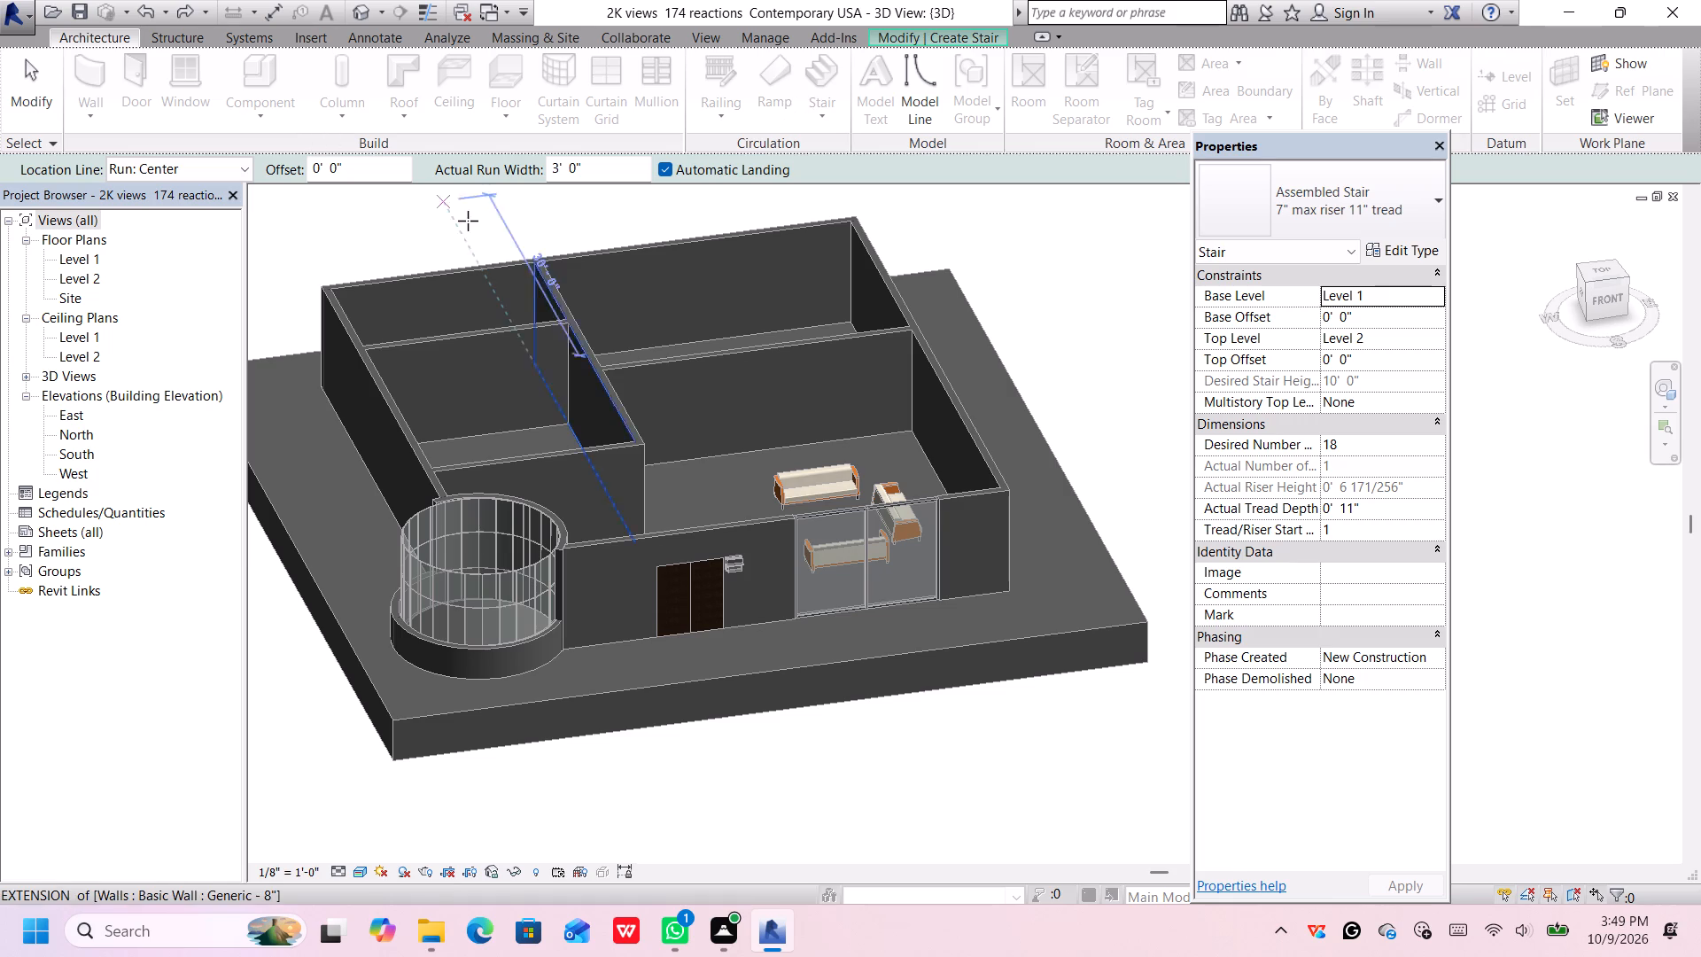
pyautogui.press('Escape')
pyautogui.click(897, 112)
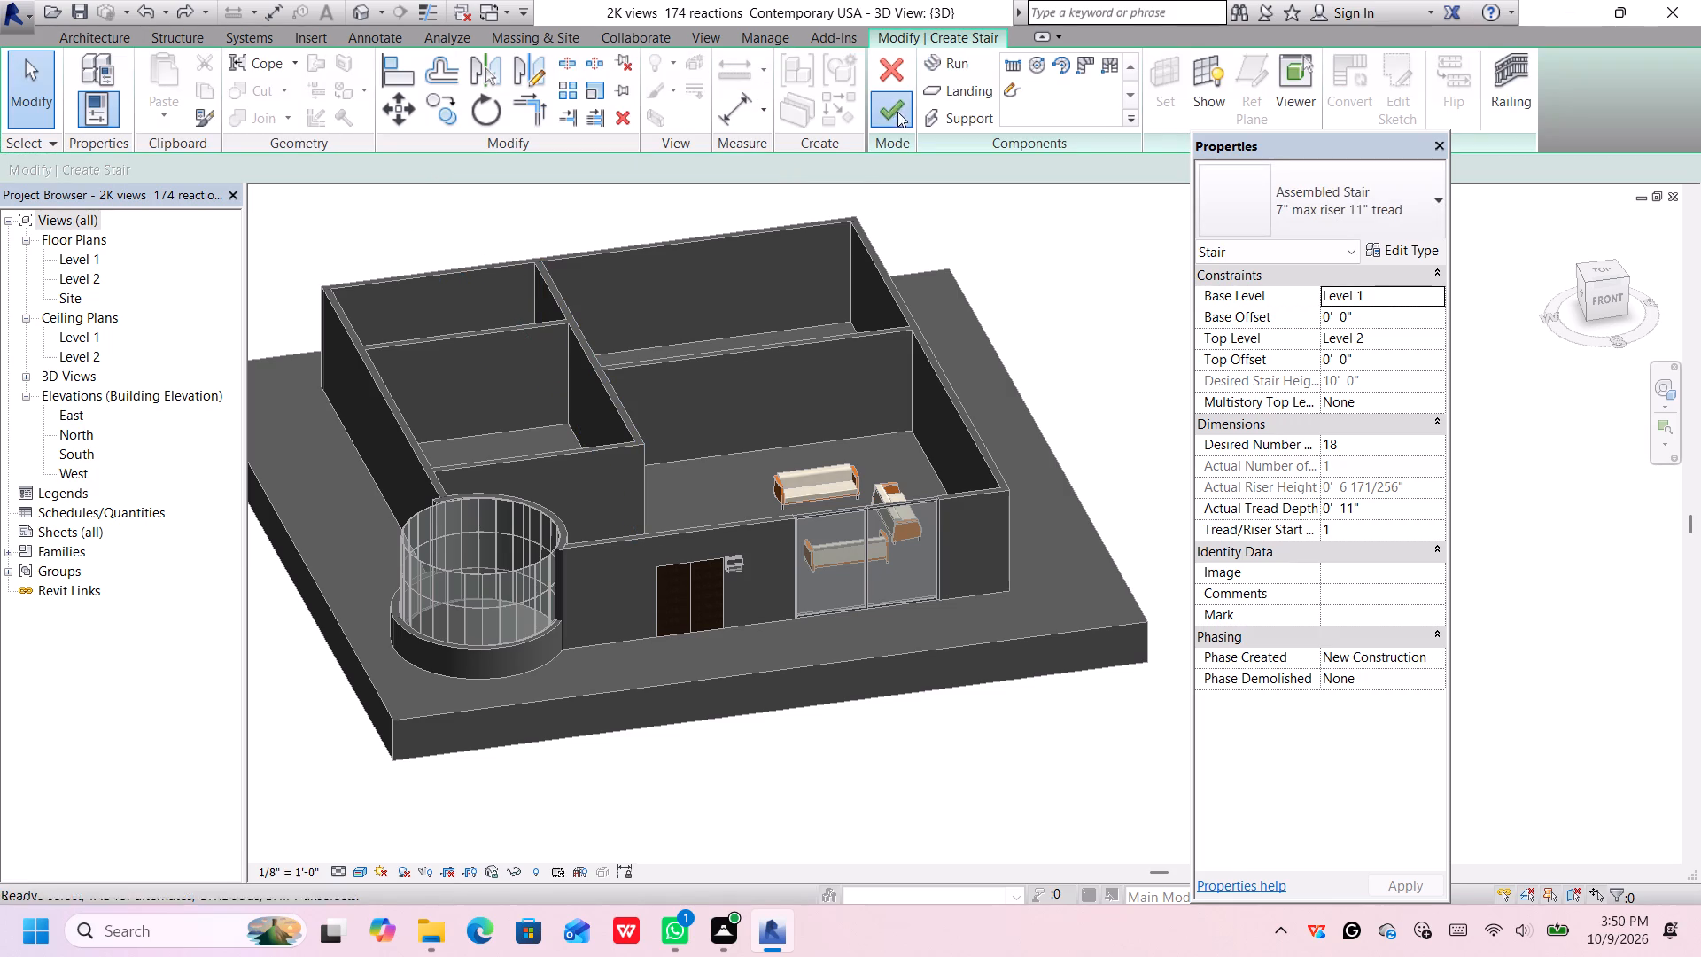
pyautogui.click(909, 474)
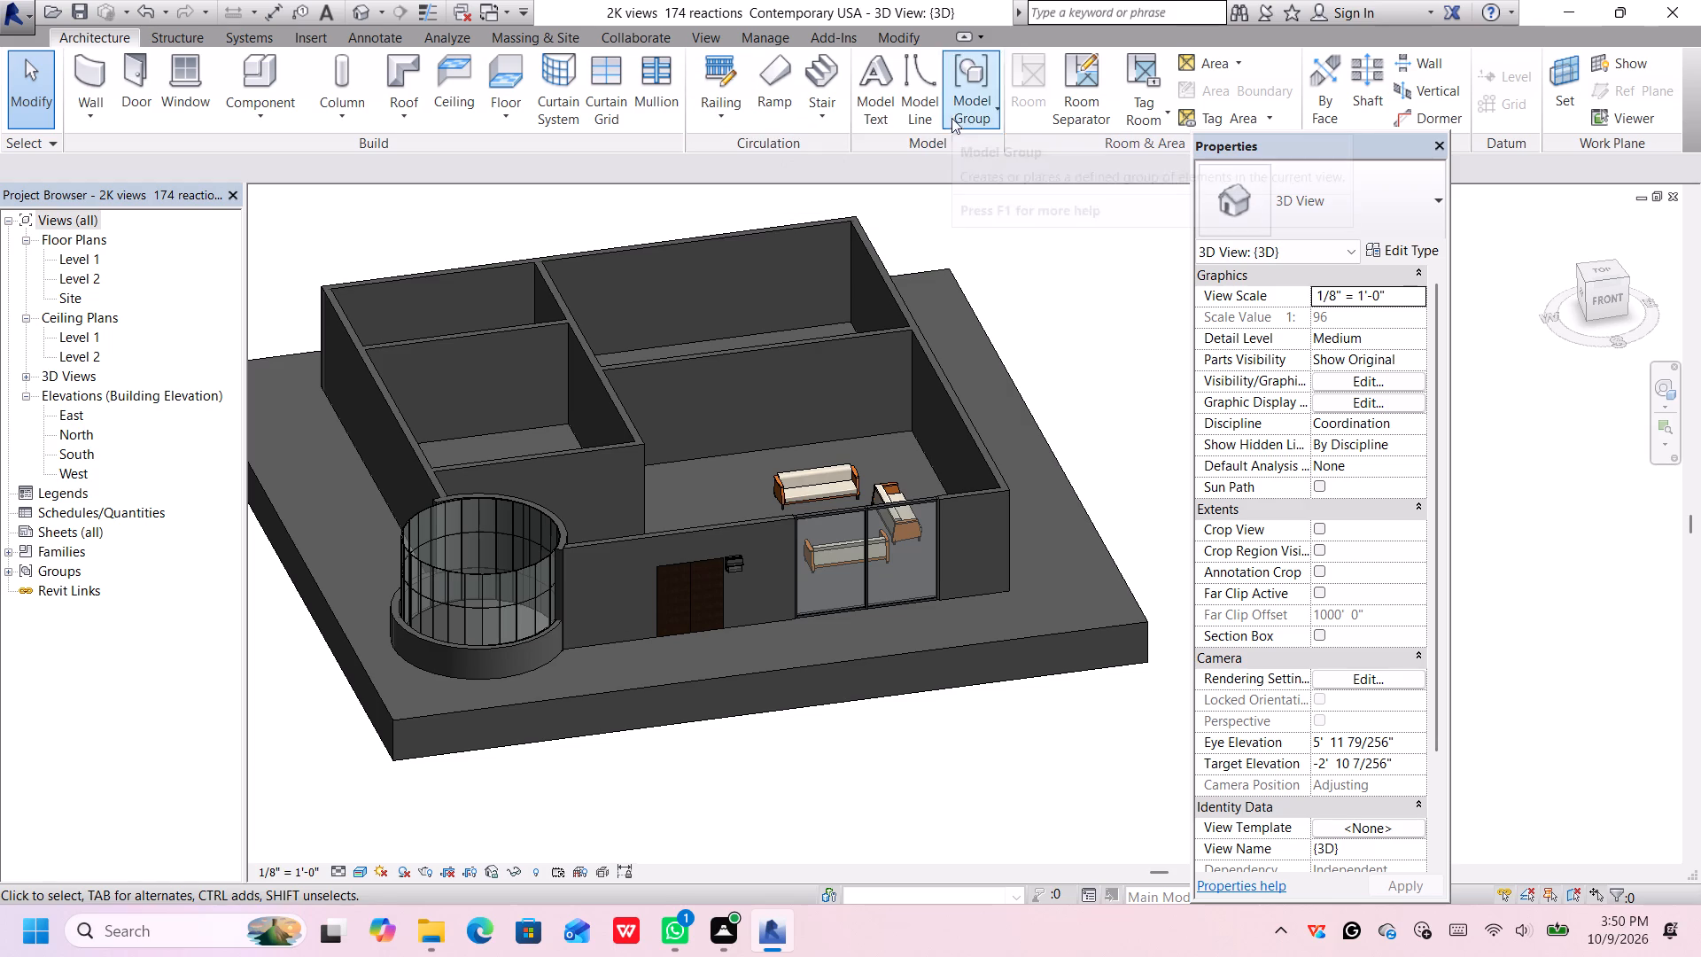
# Start a Stair by Sketch in front of the entrance door and set it to draw straight boundary lines.
pyautogui.click(820, 116)
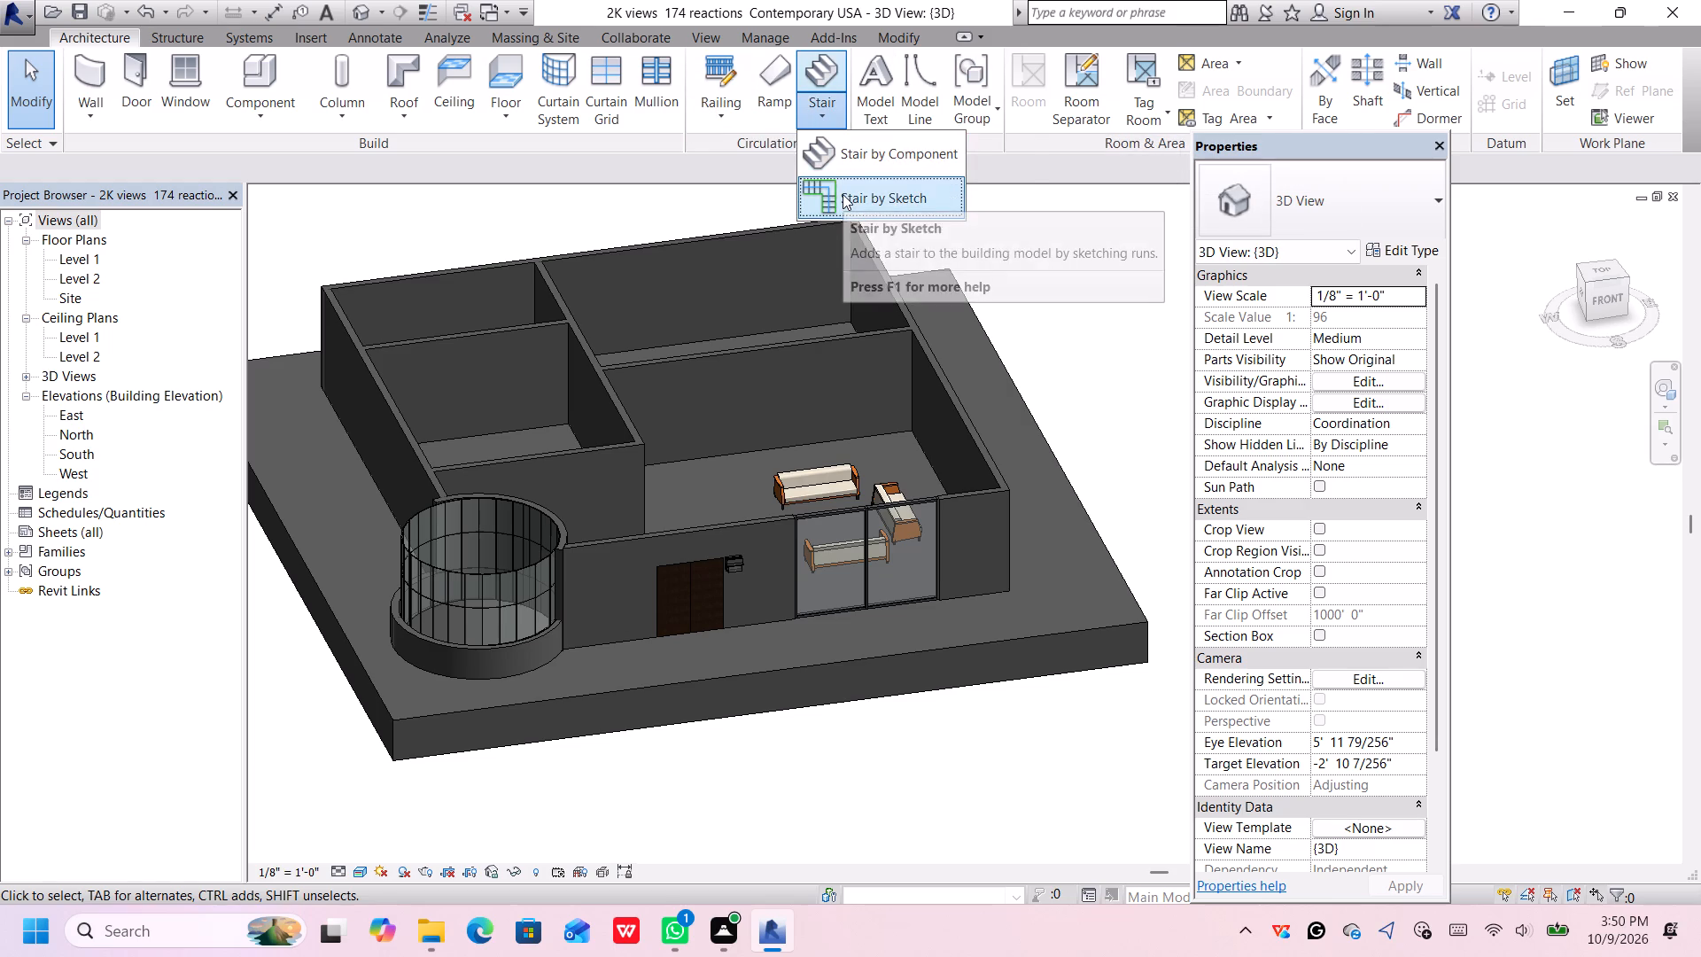
pyautogui.click(1001, 136)
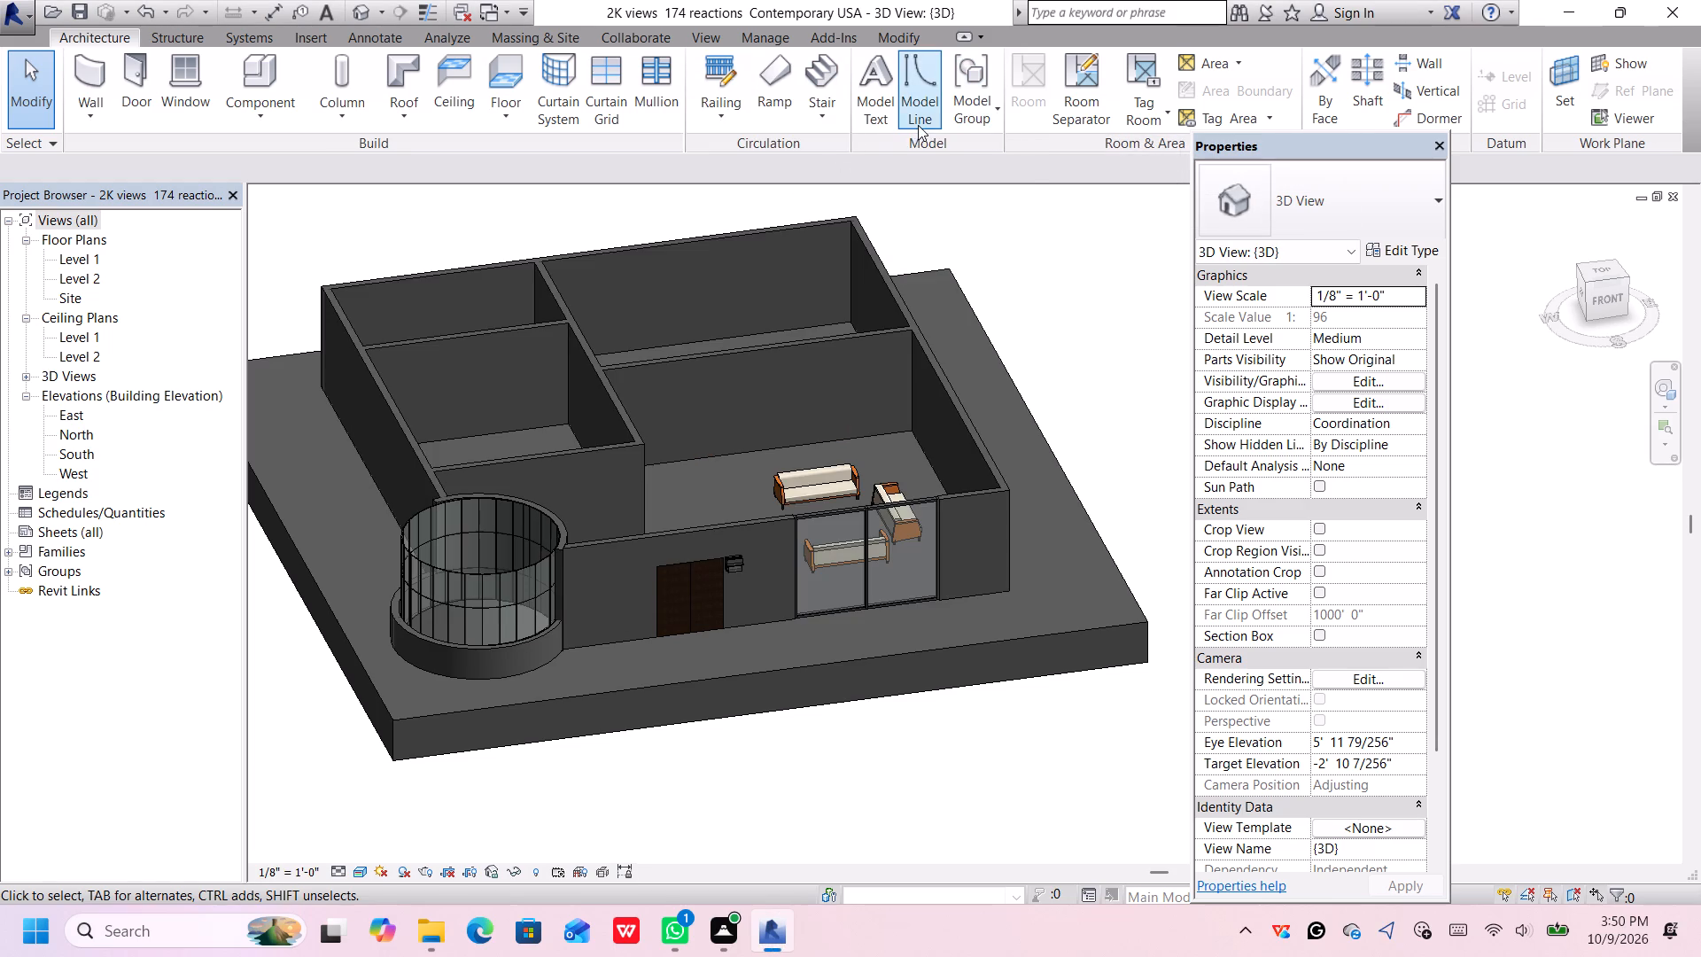
pyautogui.click(828, 113)
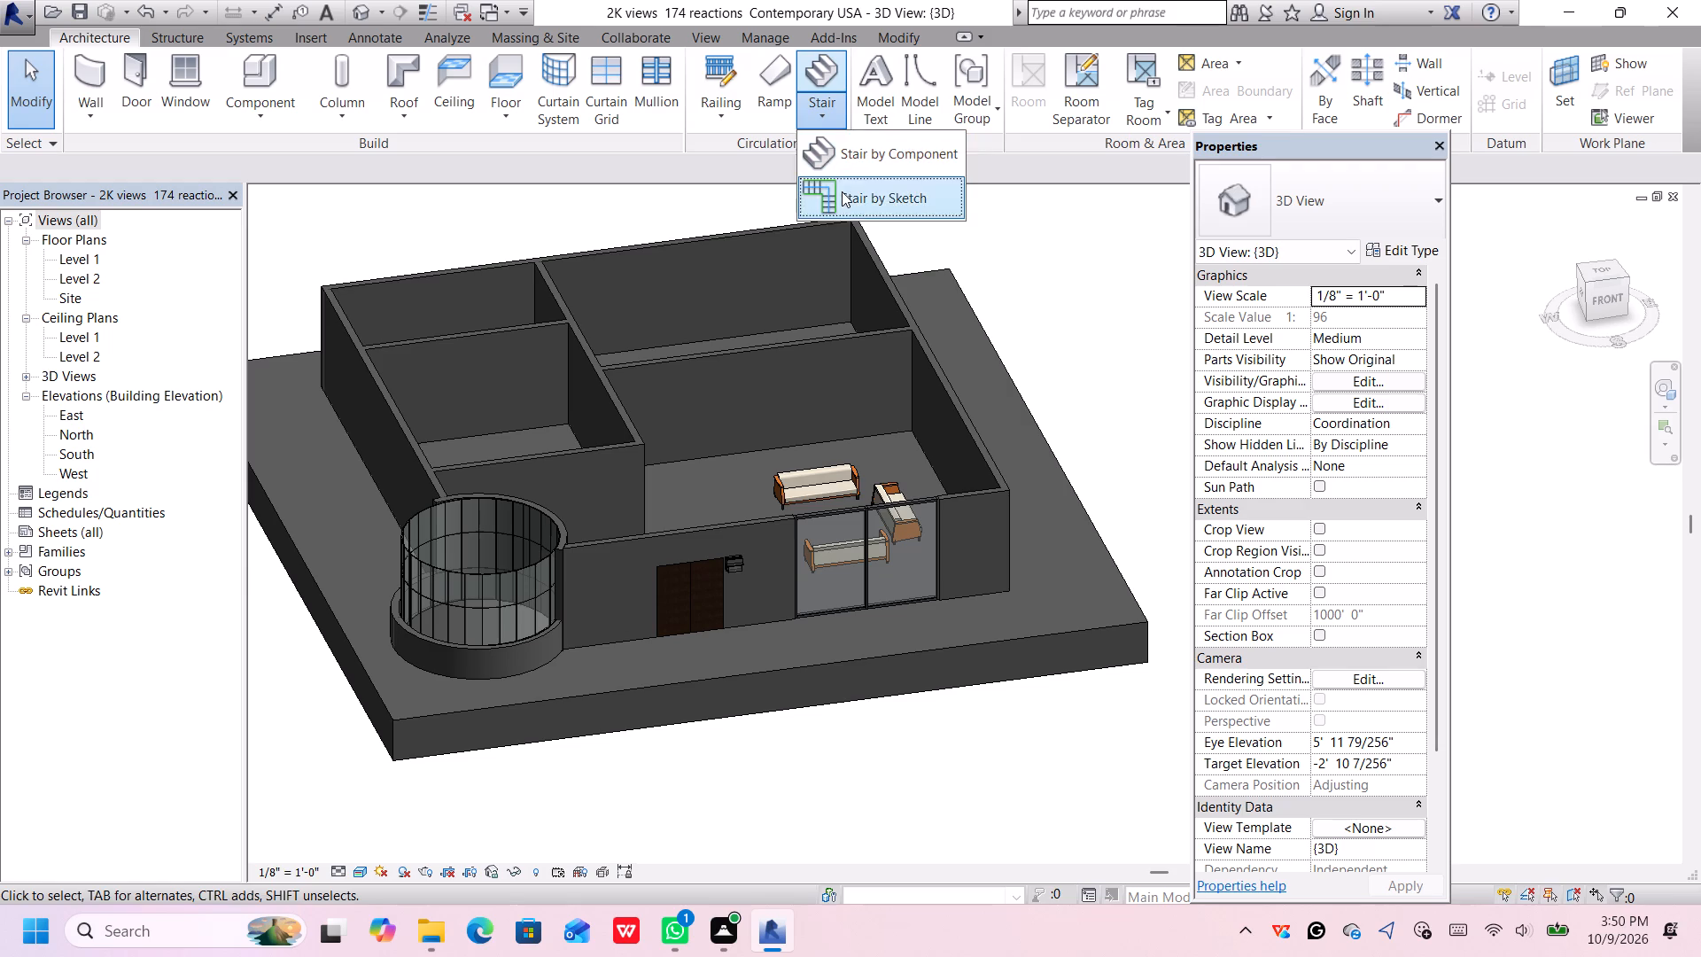
pyautogui.click(842, 191)
pyautogui.click(876, 396)
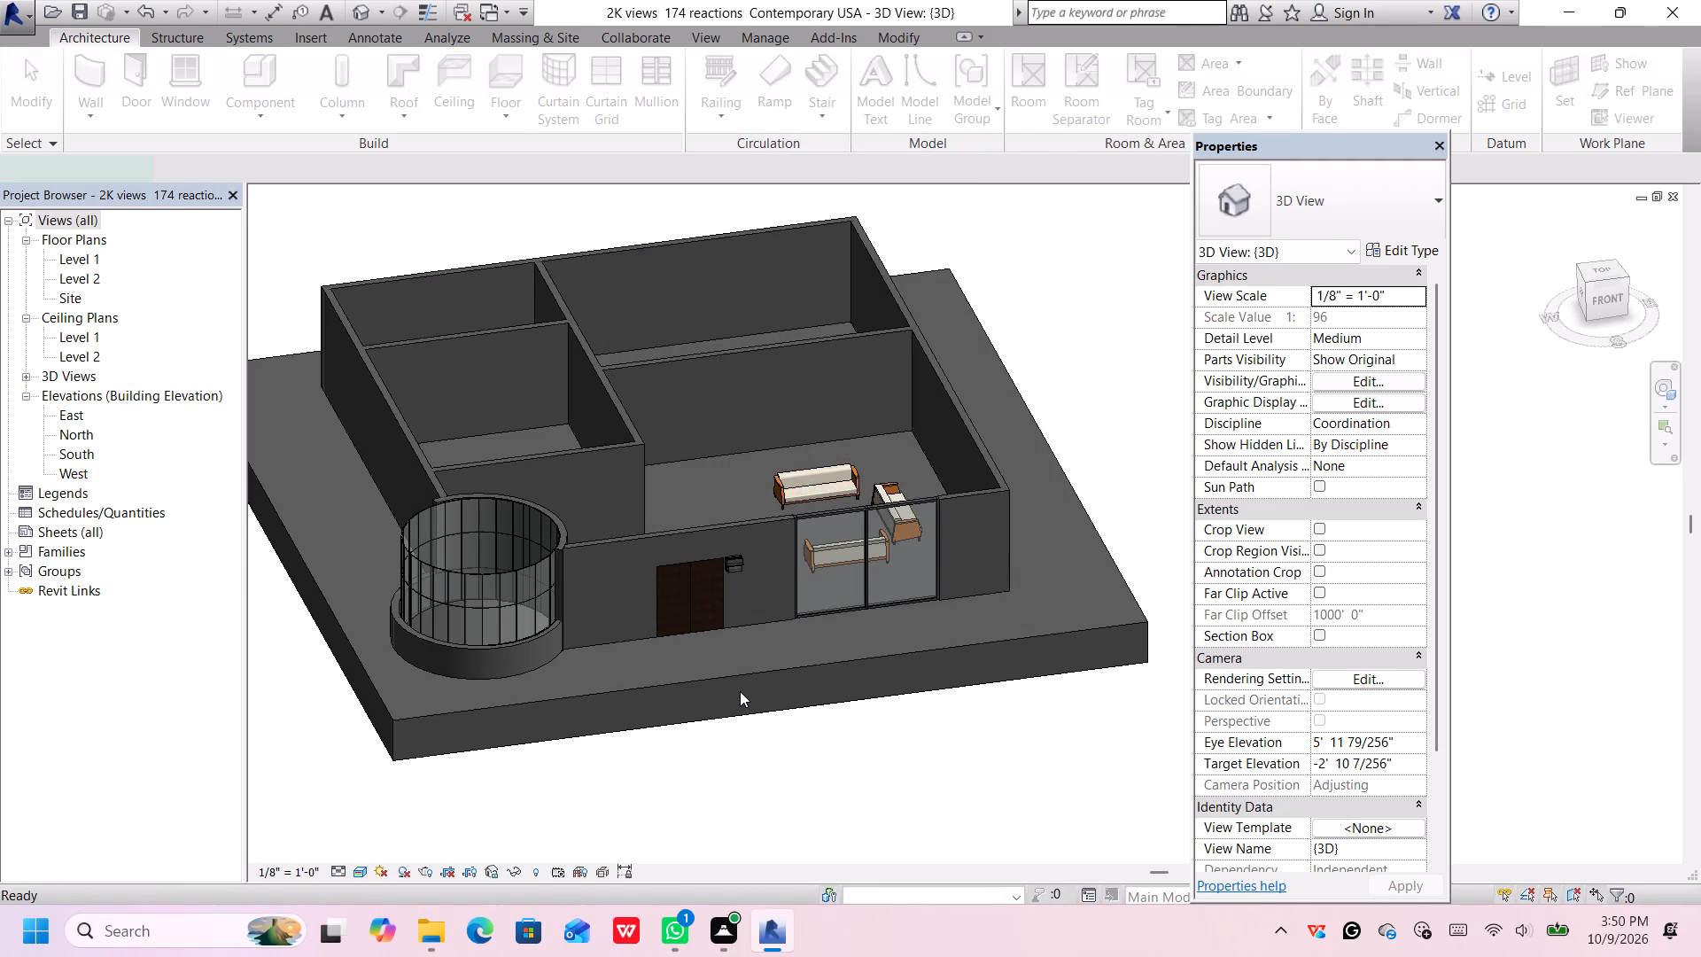
pyautogui.scroll(1, 696, 713)
pyautogui.scroll(-1, 696, 713)
pyautogui.scroll(1, 696, 713)
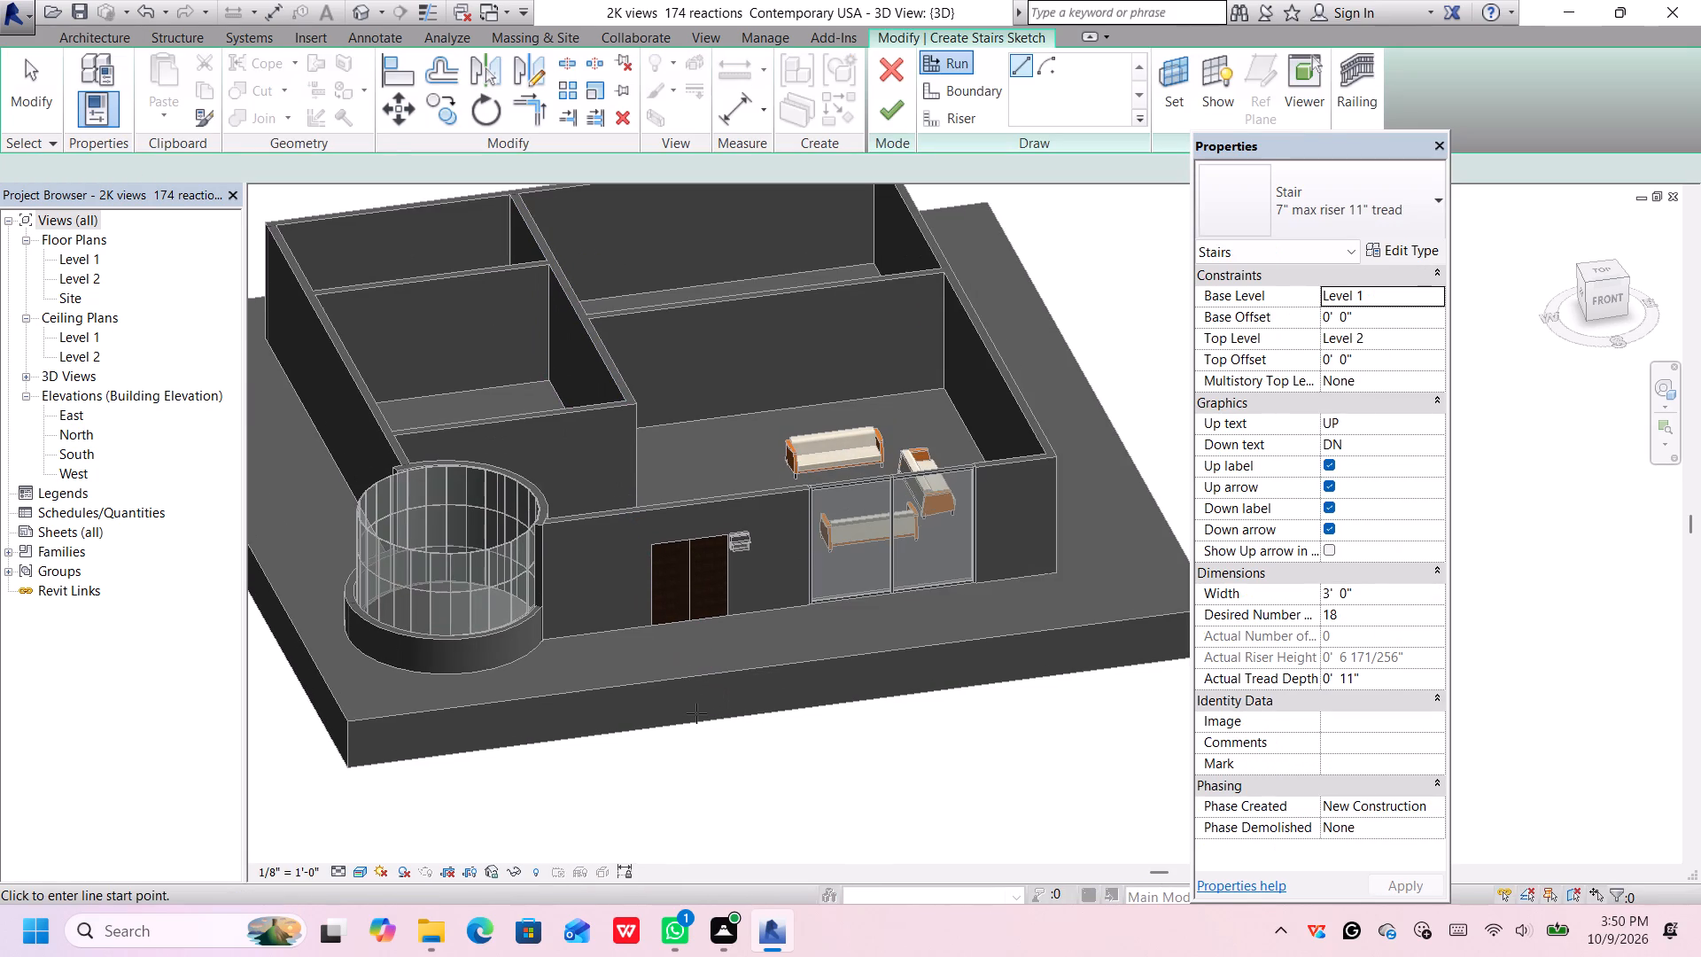
pyautogui.scroll(3, 696, 713)
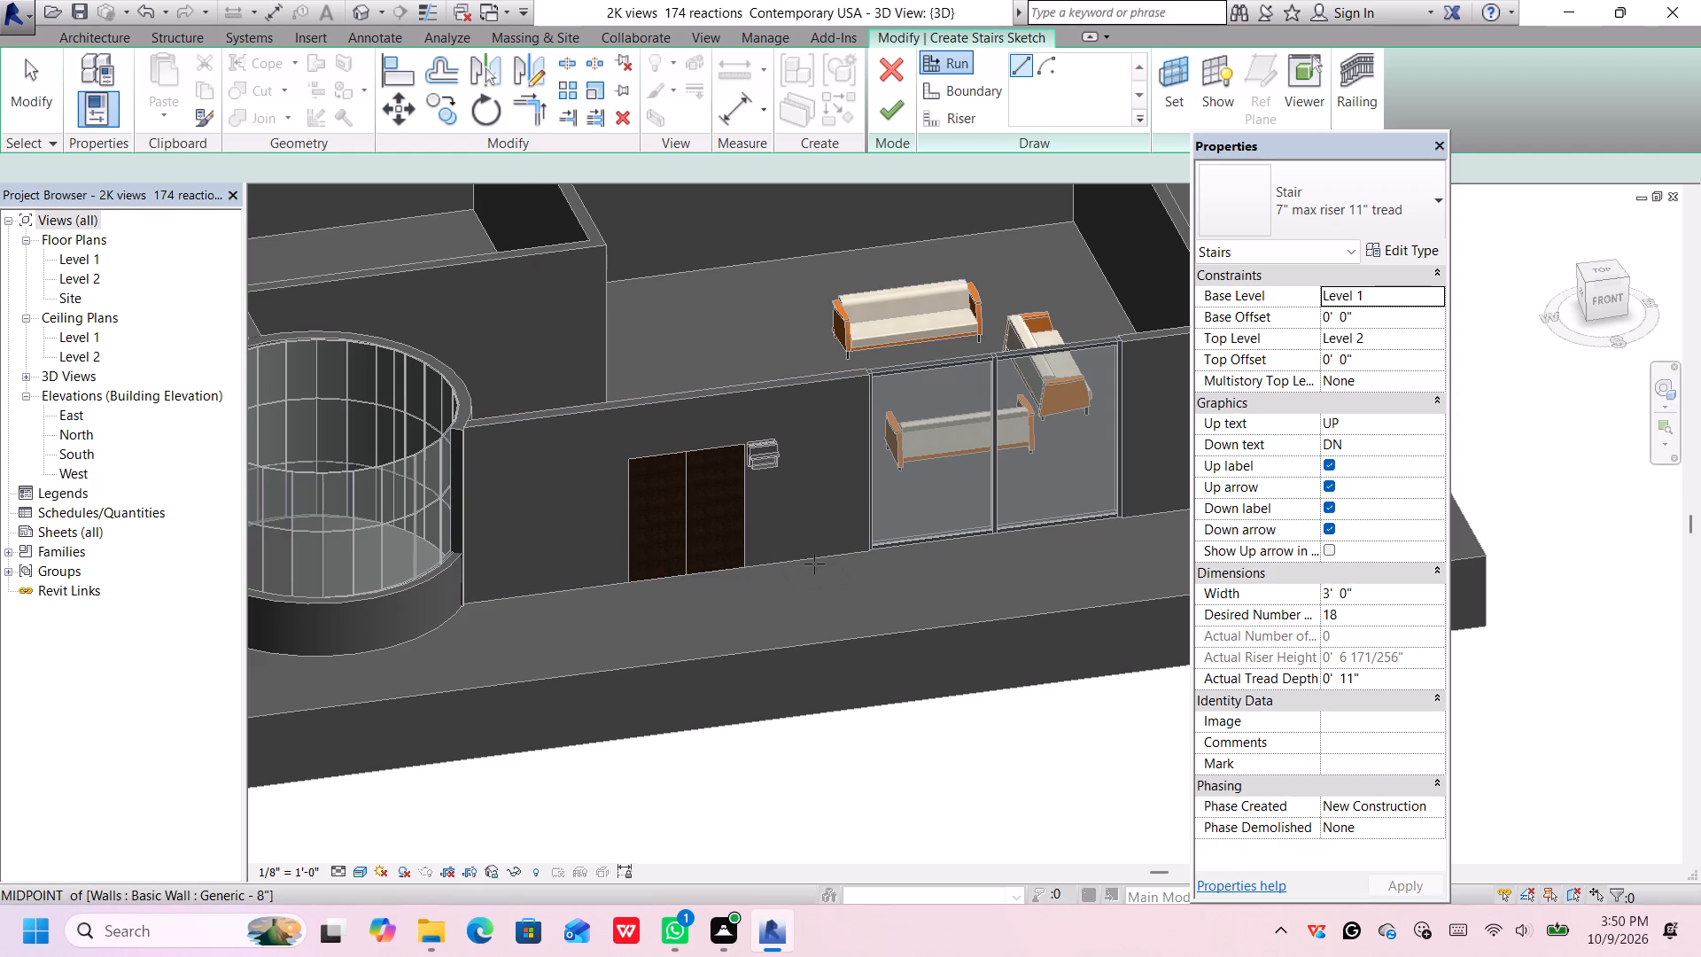
pyautogui.click(965, 90)
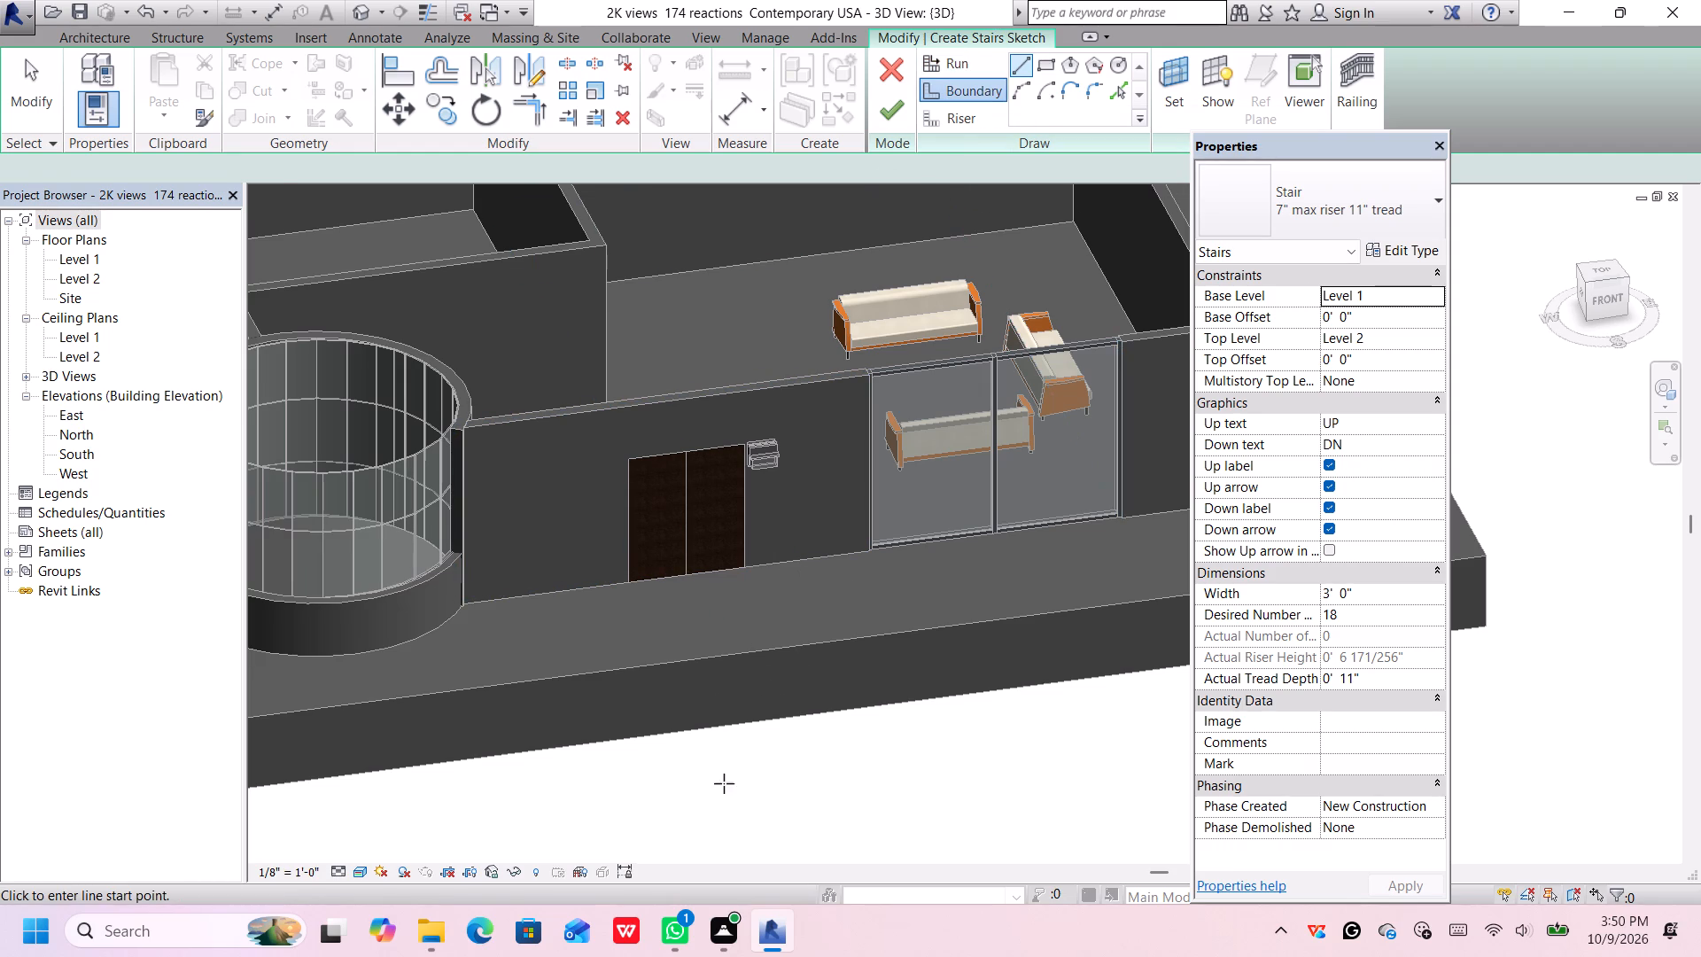
pyautogui.scroll(-1, 751, 713)
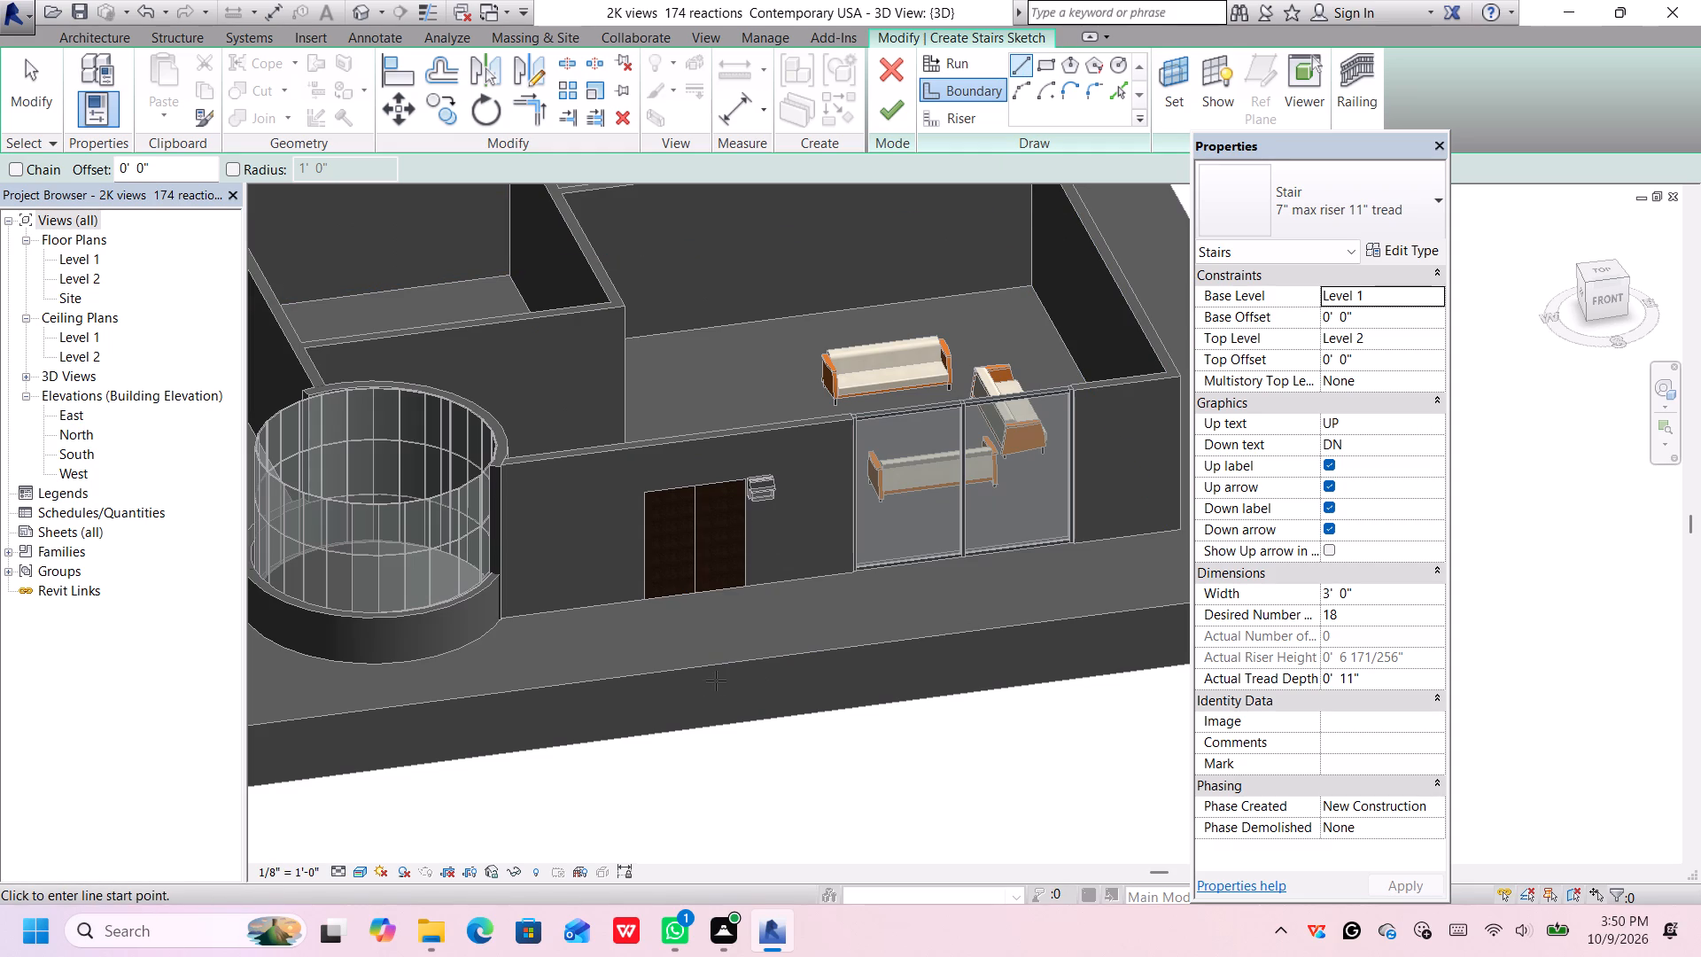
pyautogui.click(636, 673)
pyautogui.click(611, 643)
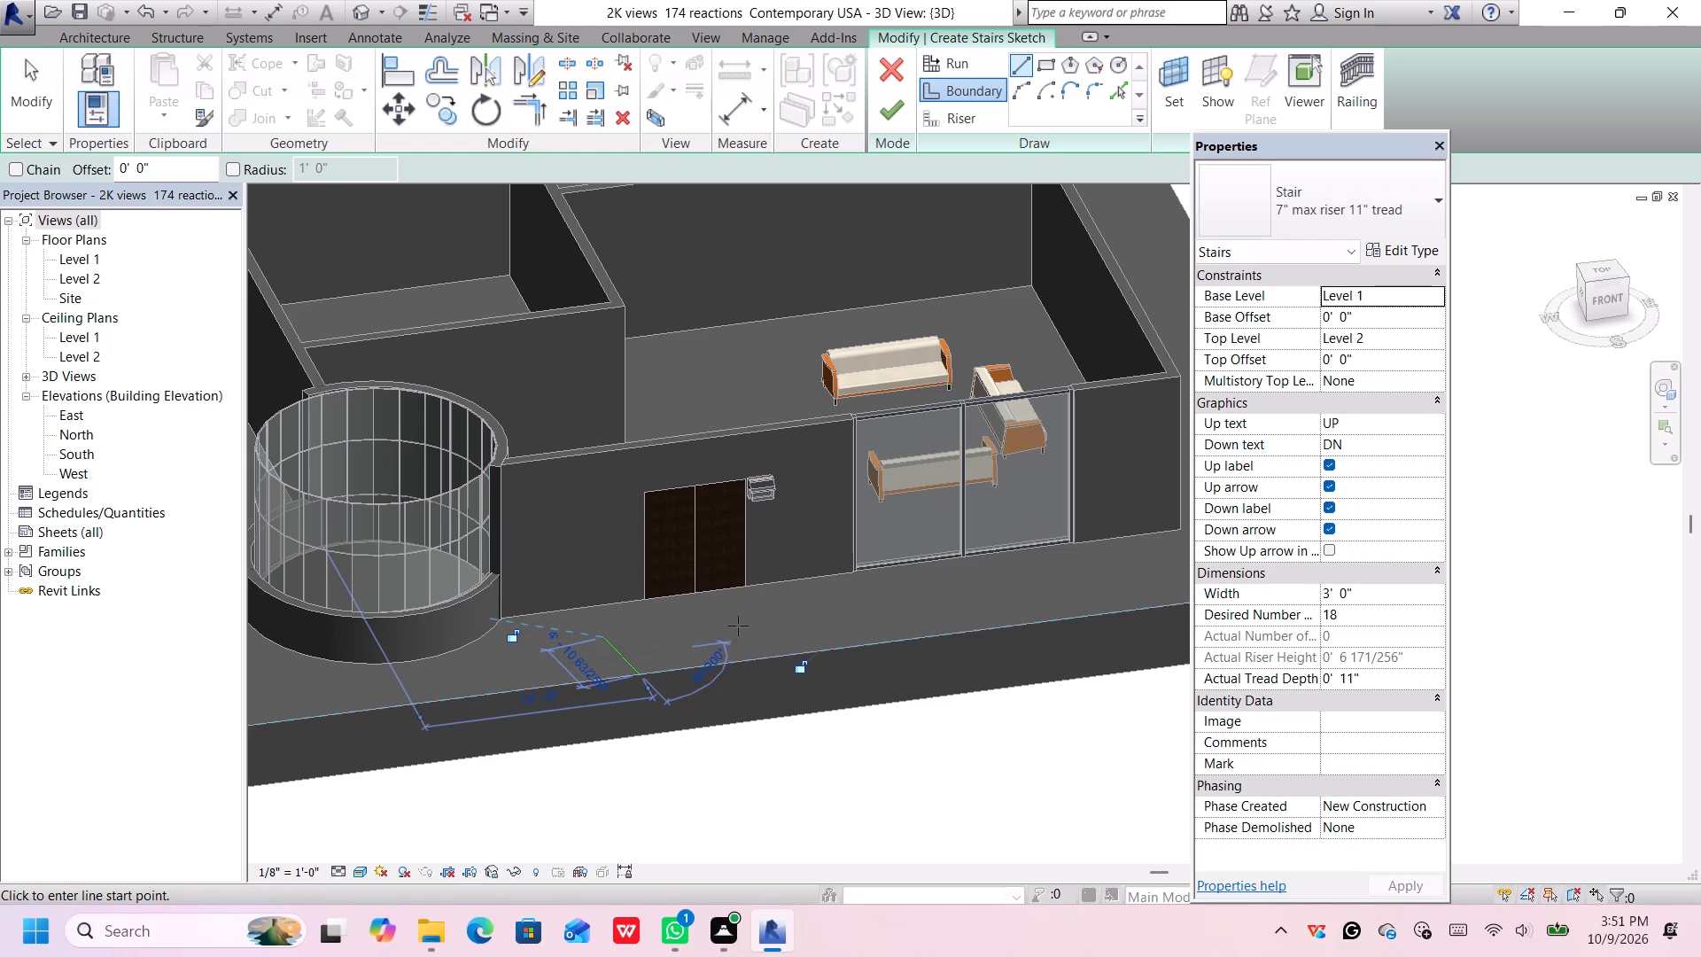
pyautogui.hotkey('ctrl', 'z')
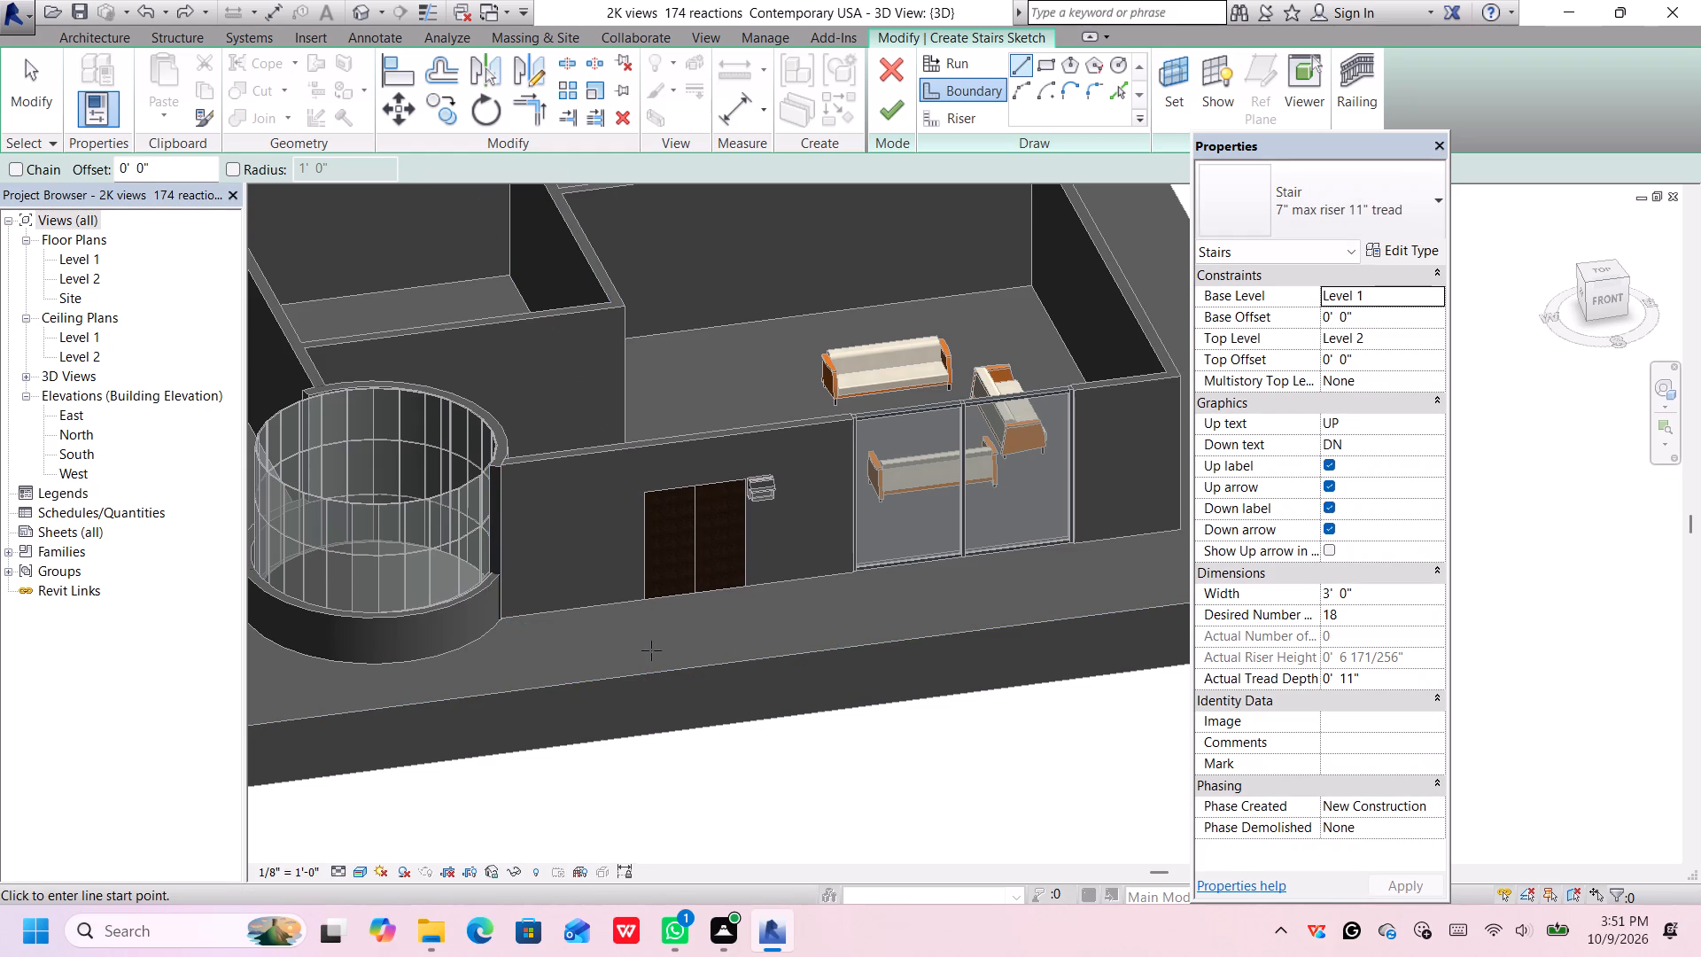
# Sketch a four-sided stair boundary about 11'-11" by 6' on the slab before the entrance door, closing along the slab's front edge.
pyautogui.scroll(5, 621, 657)
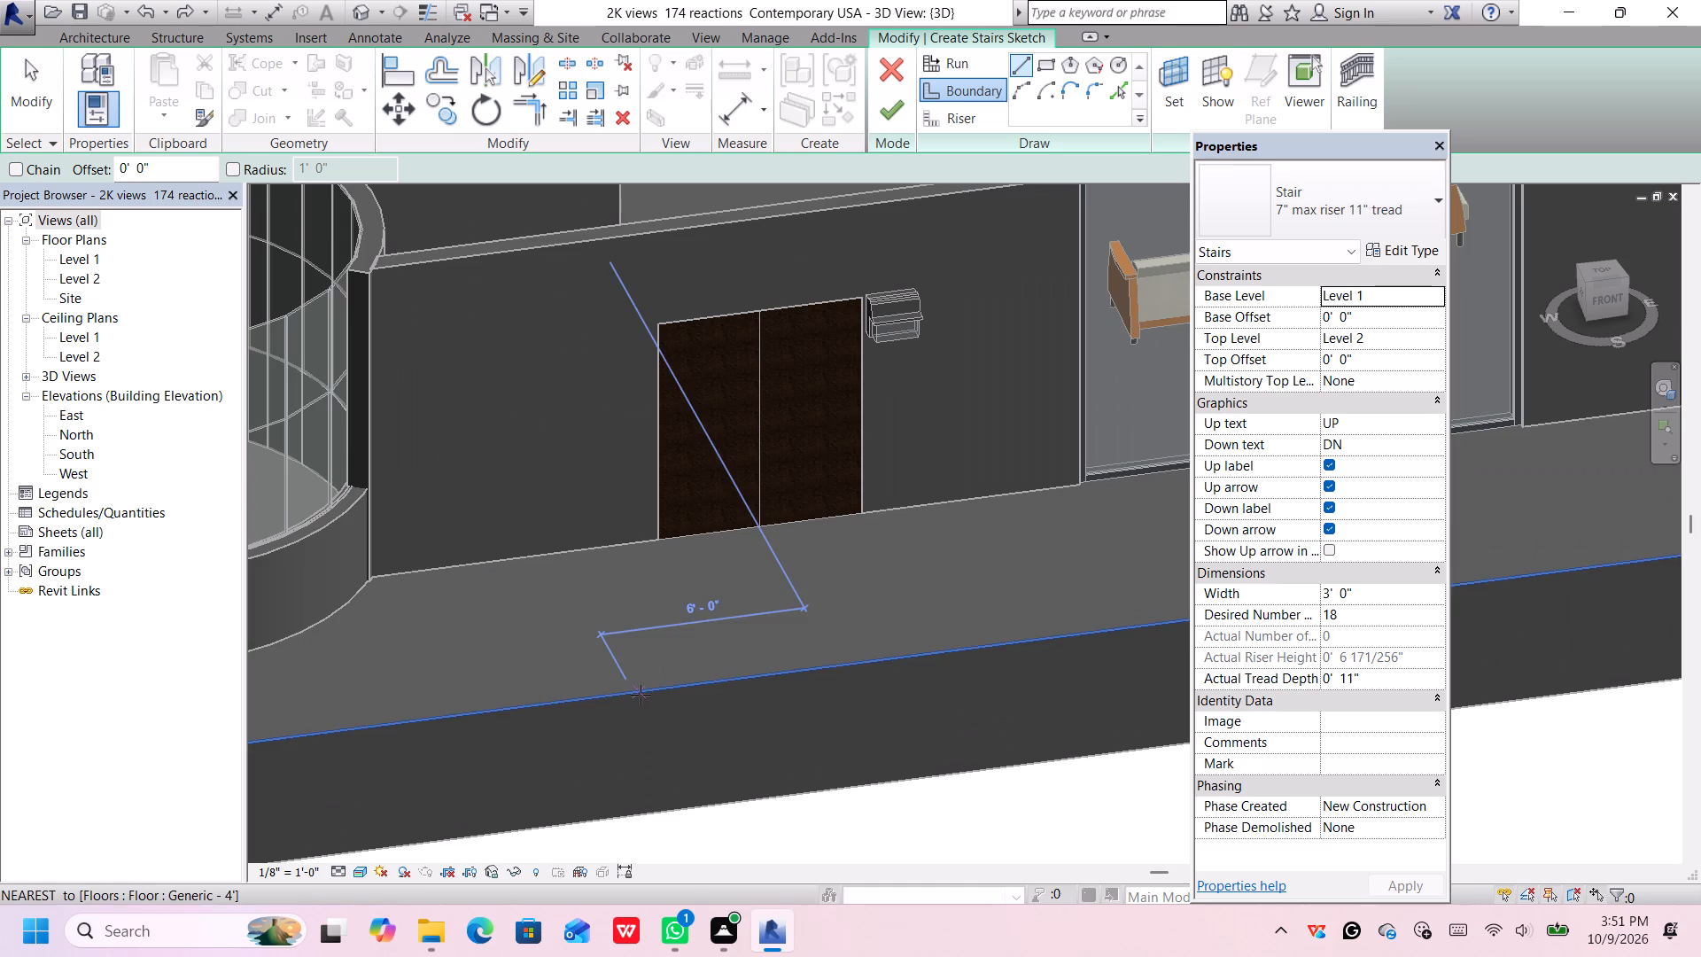
pyautogui.click(641, 695)
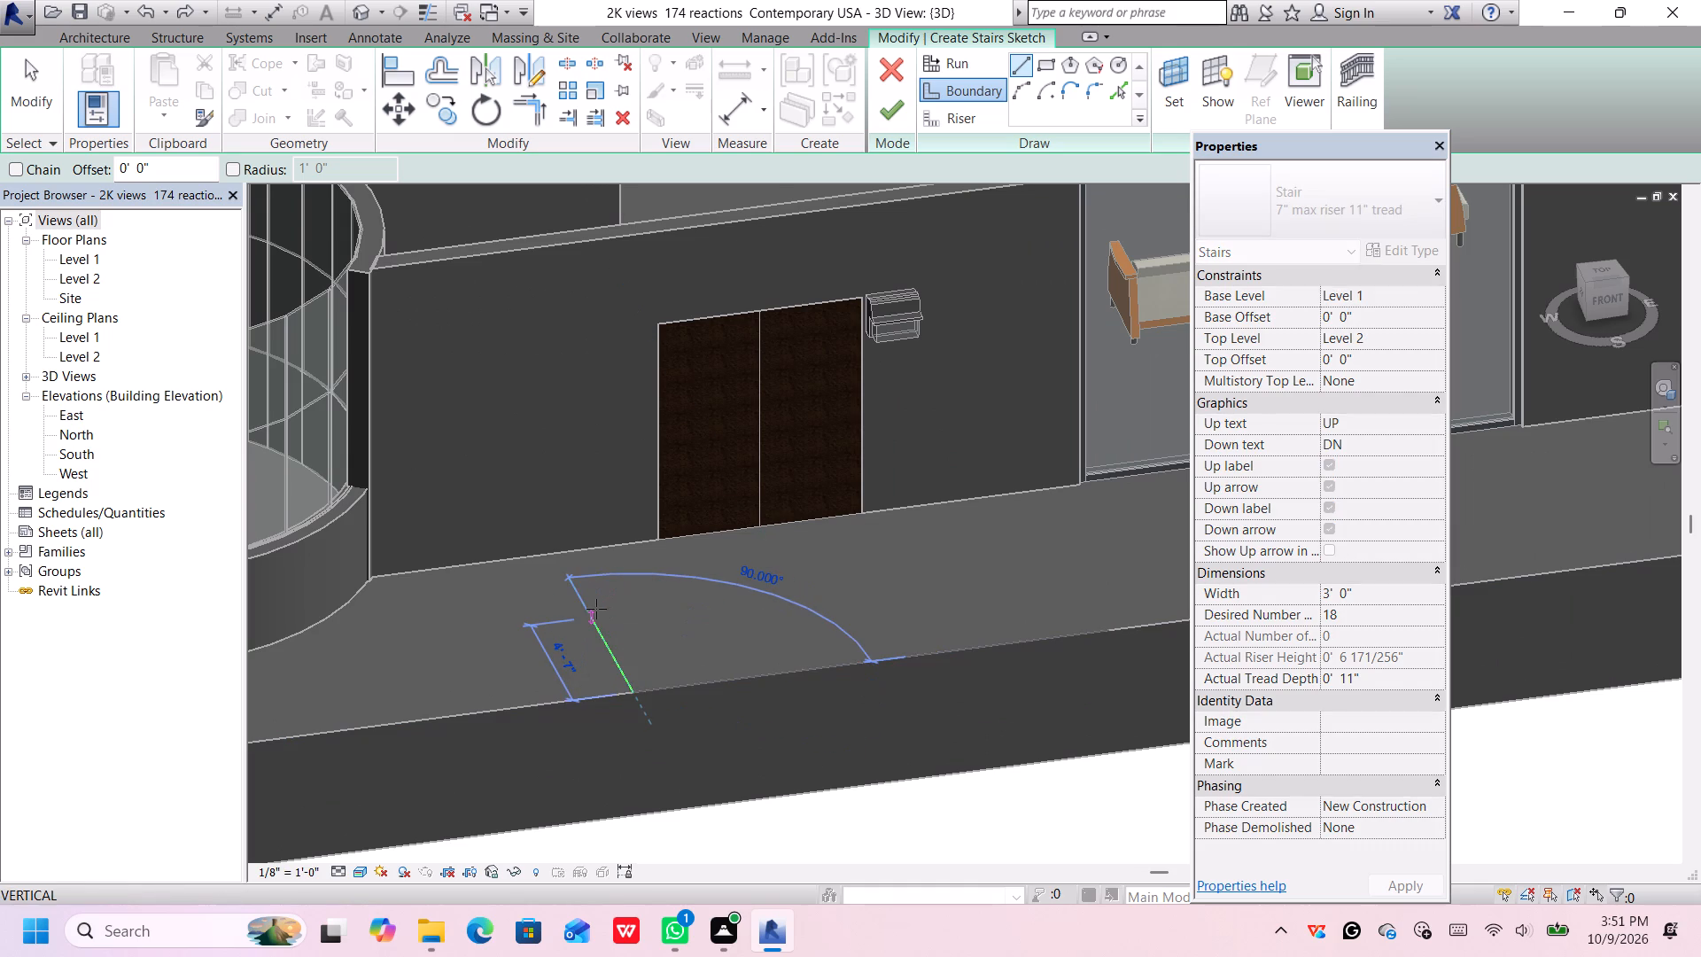
pyautogui.click(595, 608)
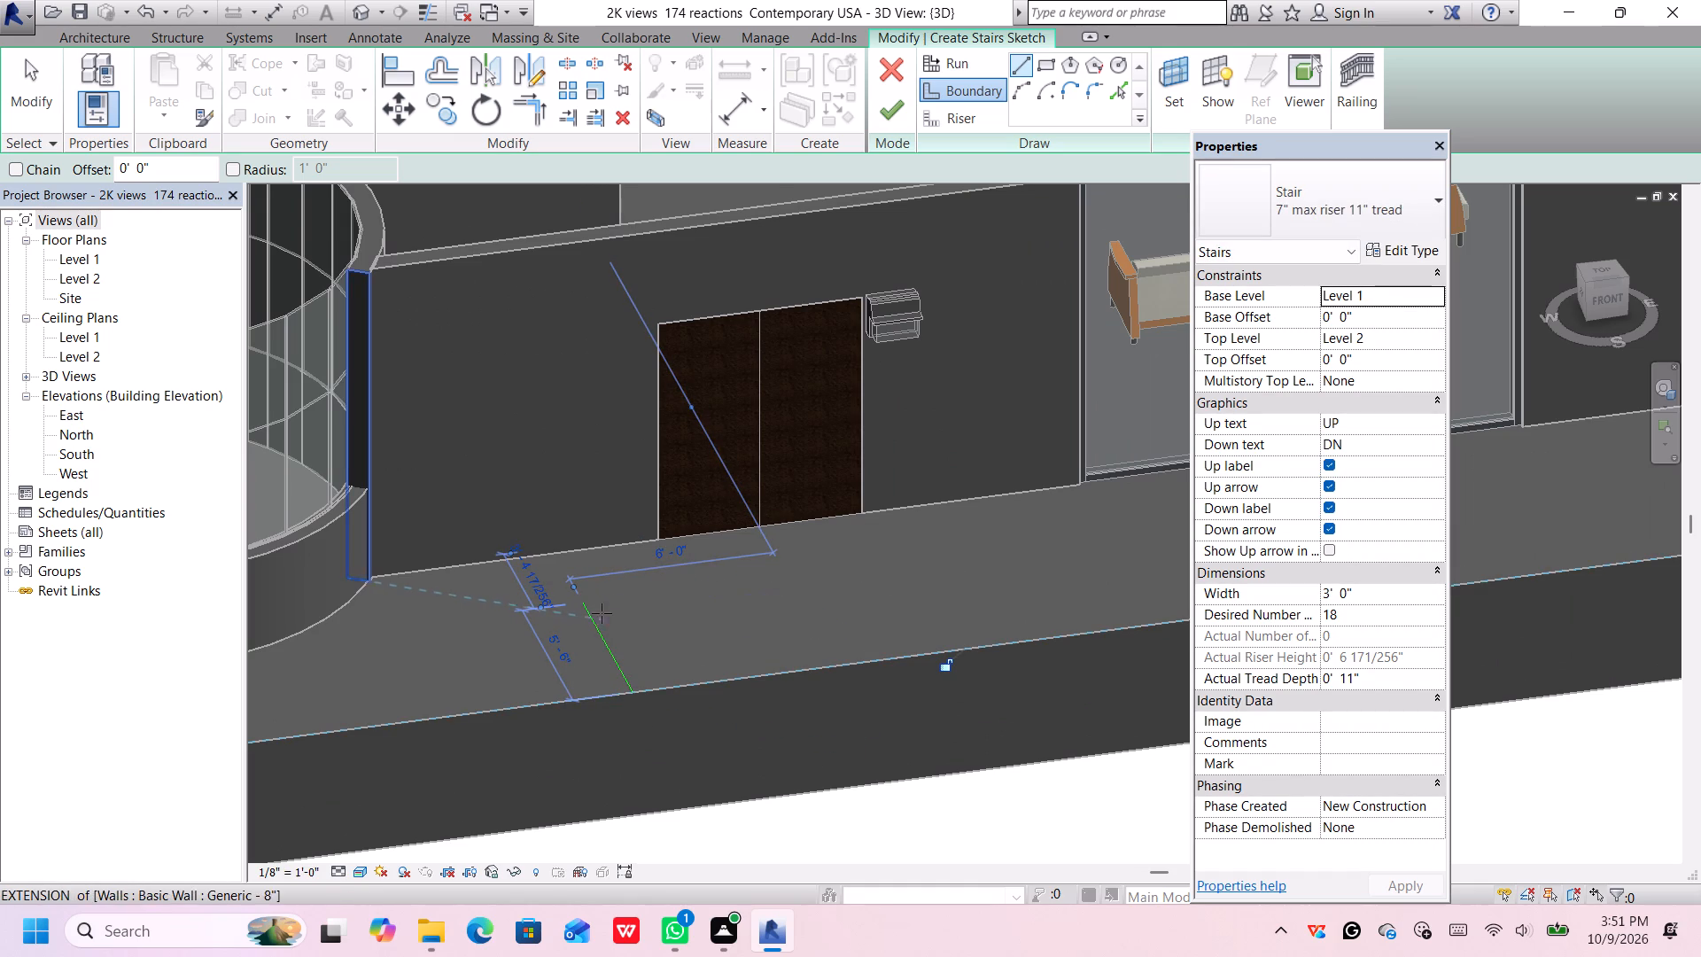
pyautogui.click(585, 600)
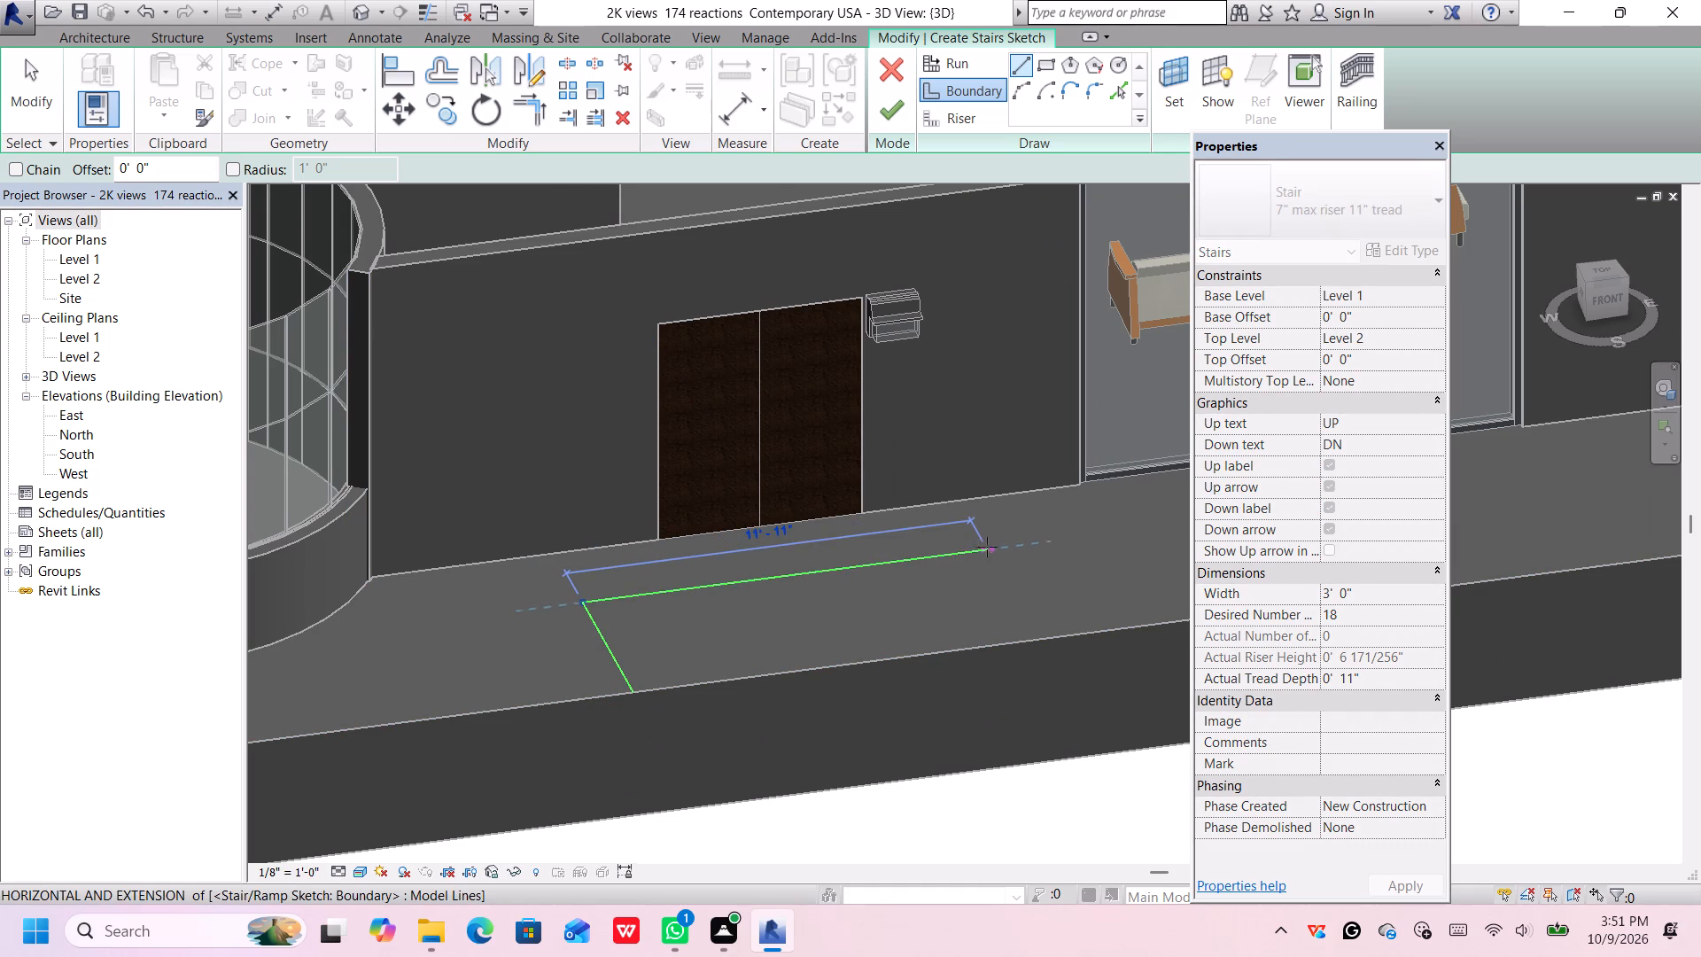
pyautogui.click(987, 547)
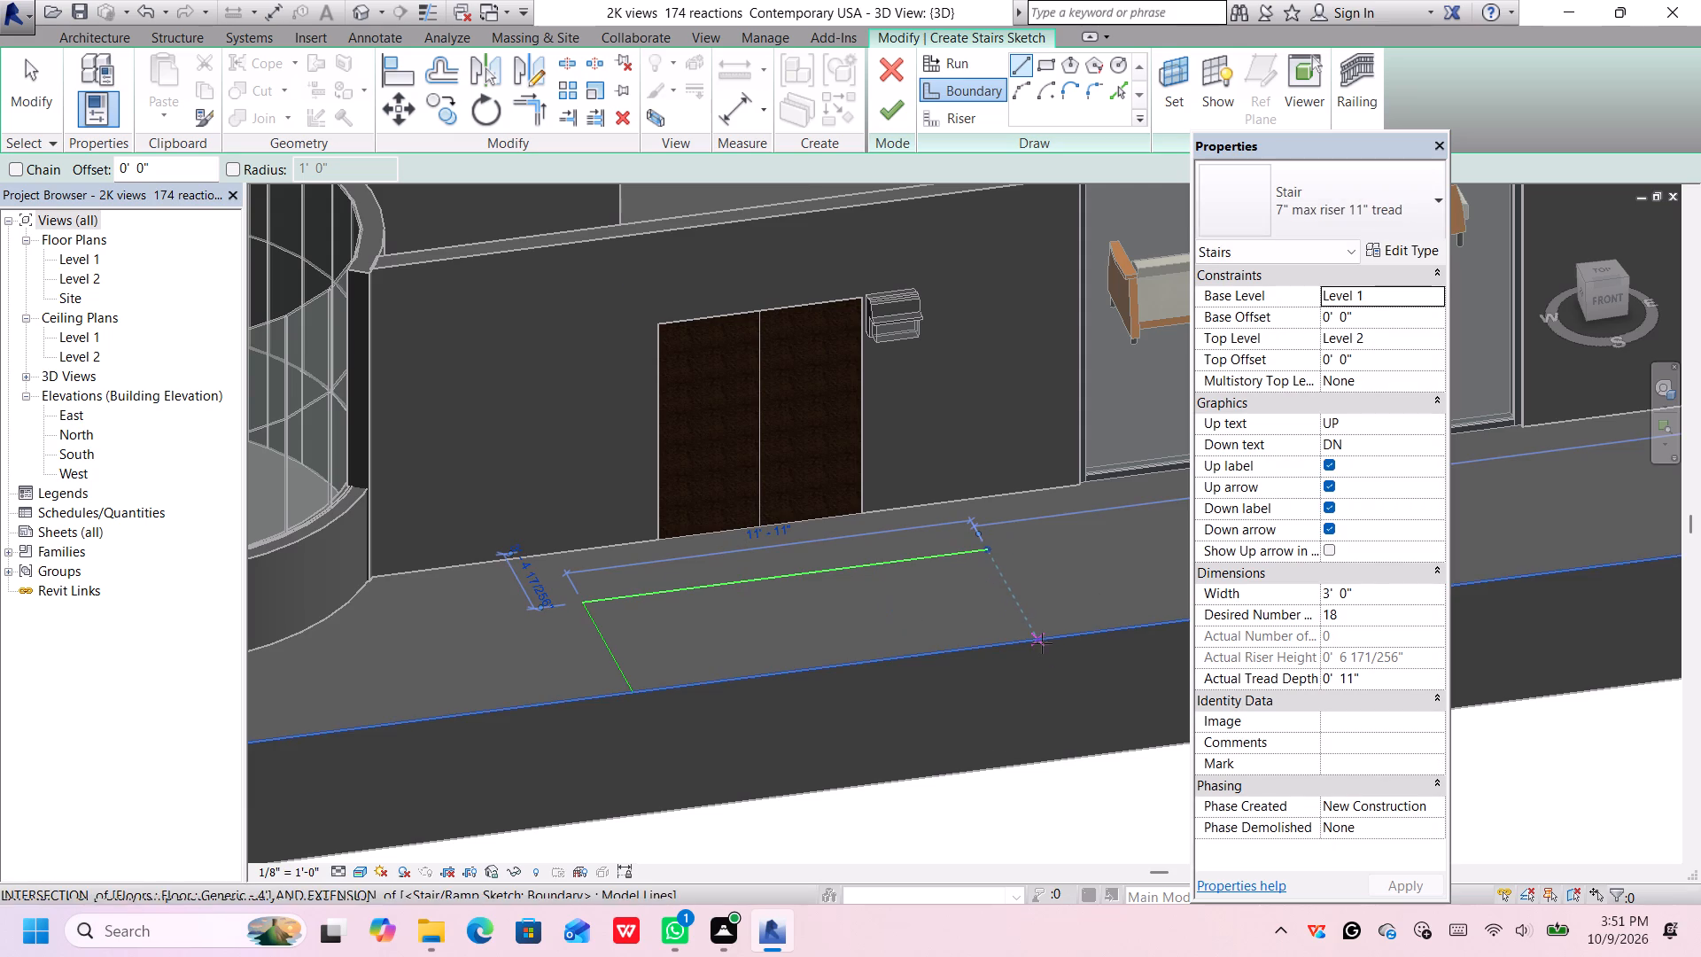
pyautogui.click(1042, 642)
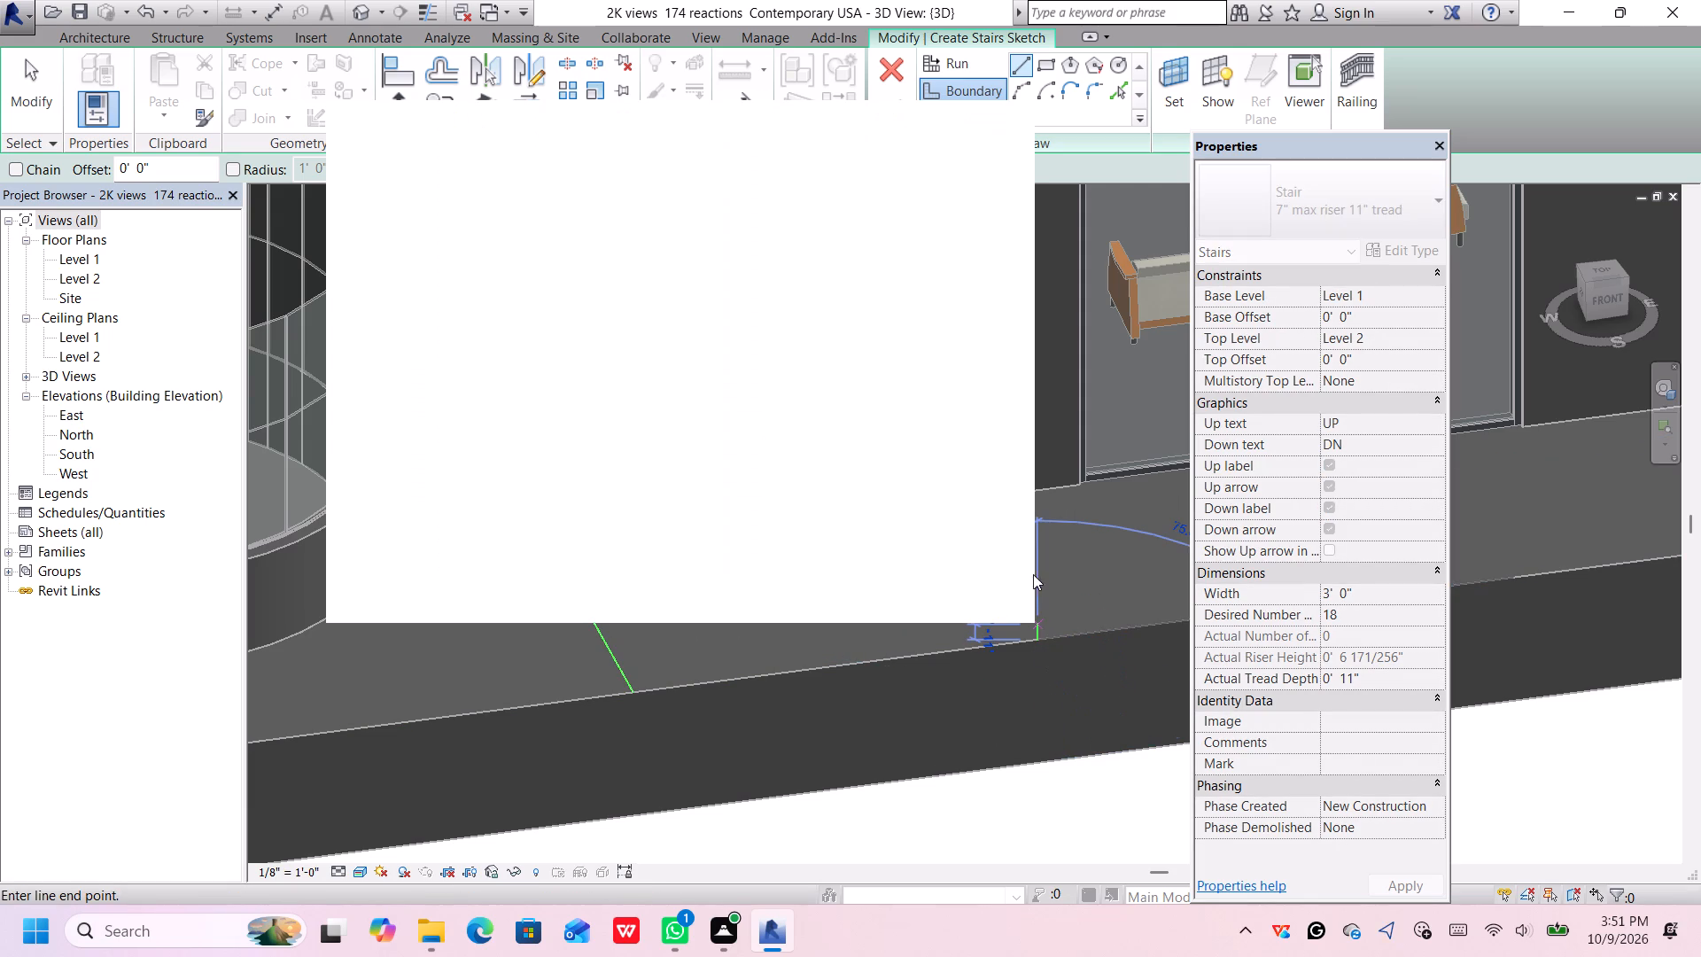
pyautogui.click(998, 130)
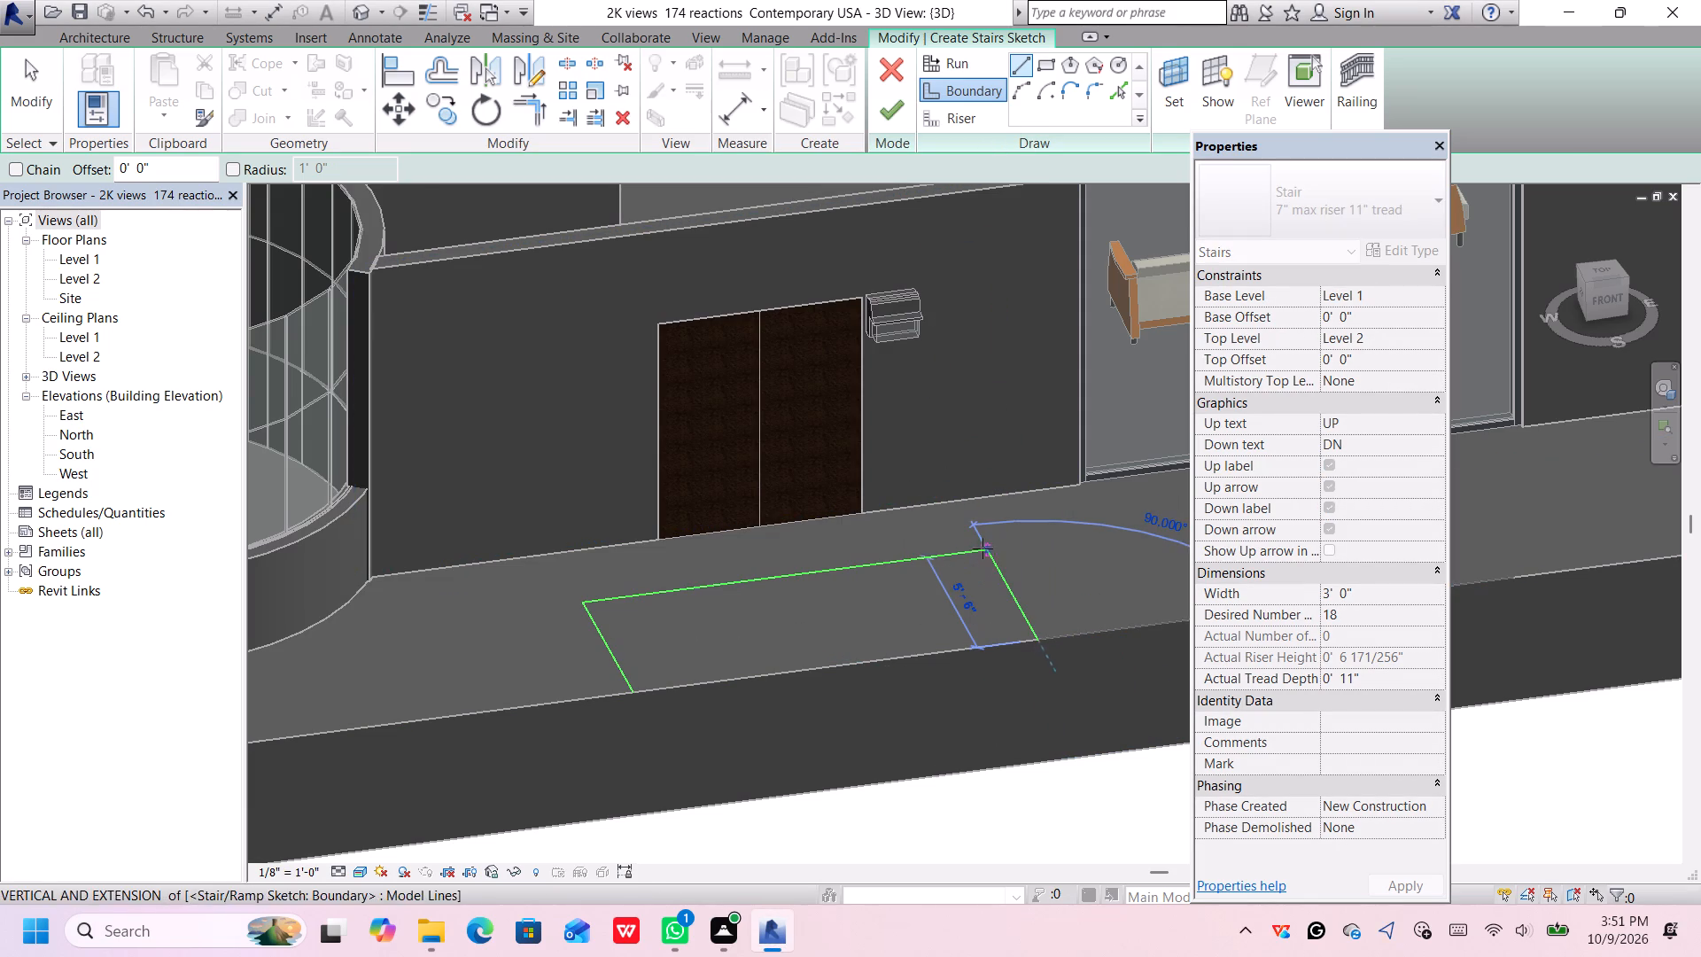
pyautogui.click(983, 548)
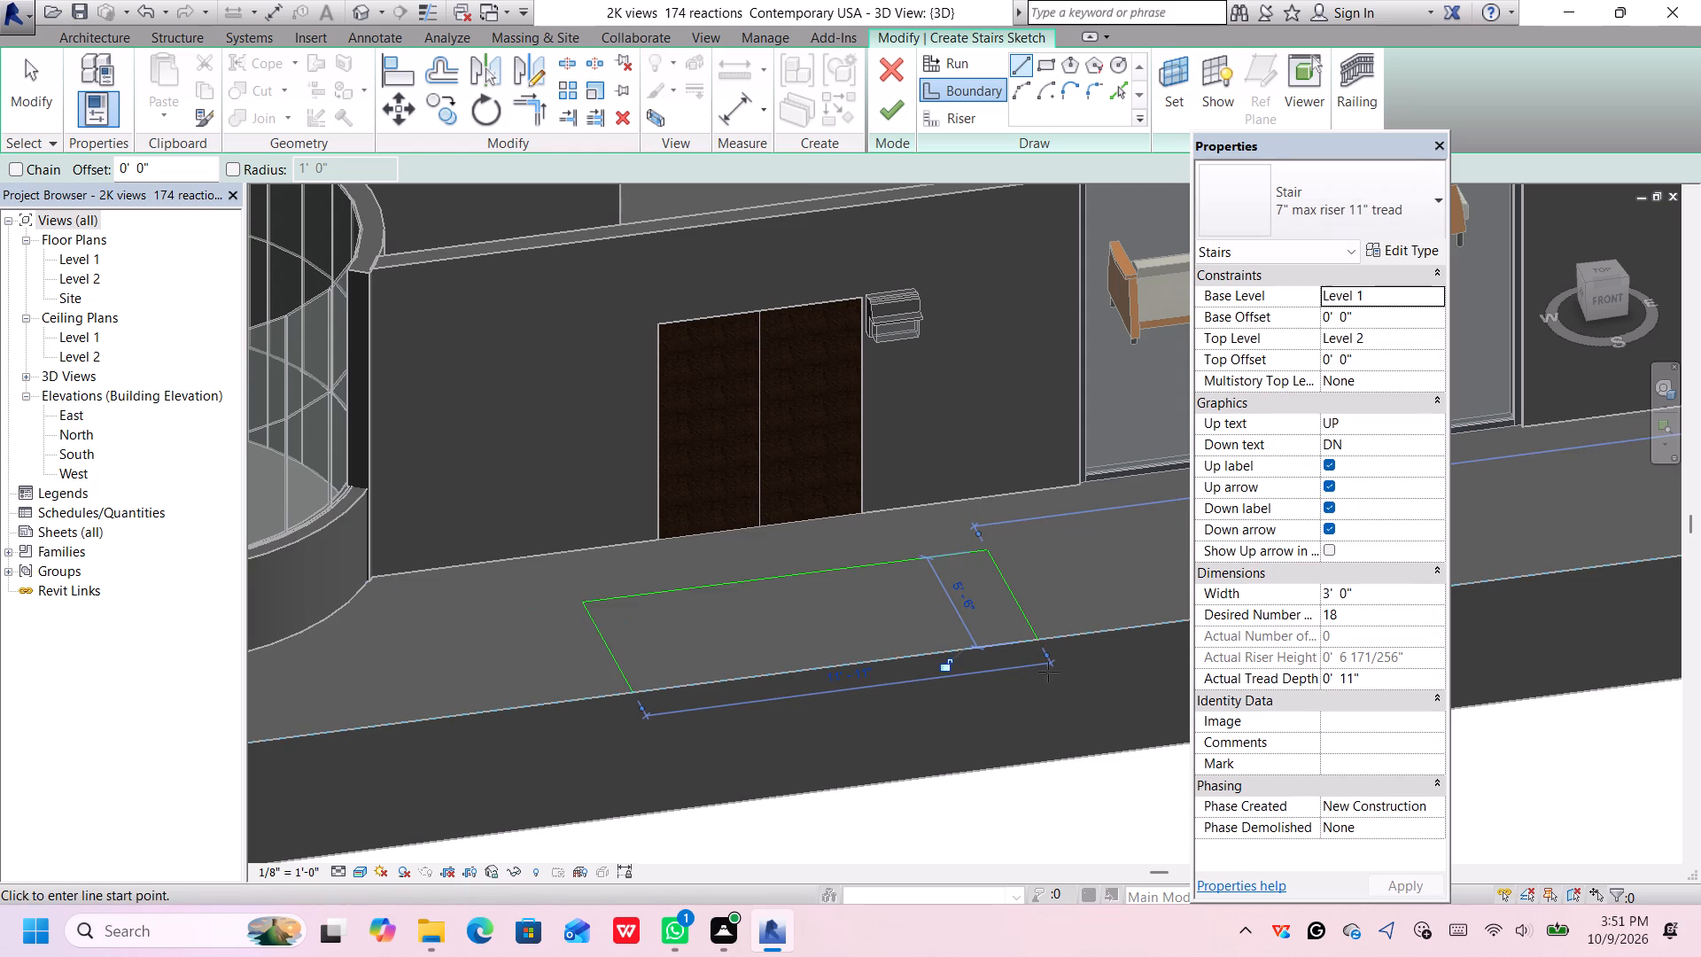
pyautogui.click(1037, 639)
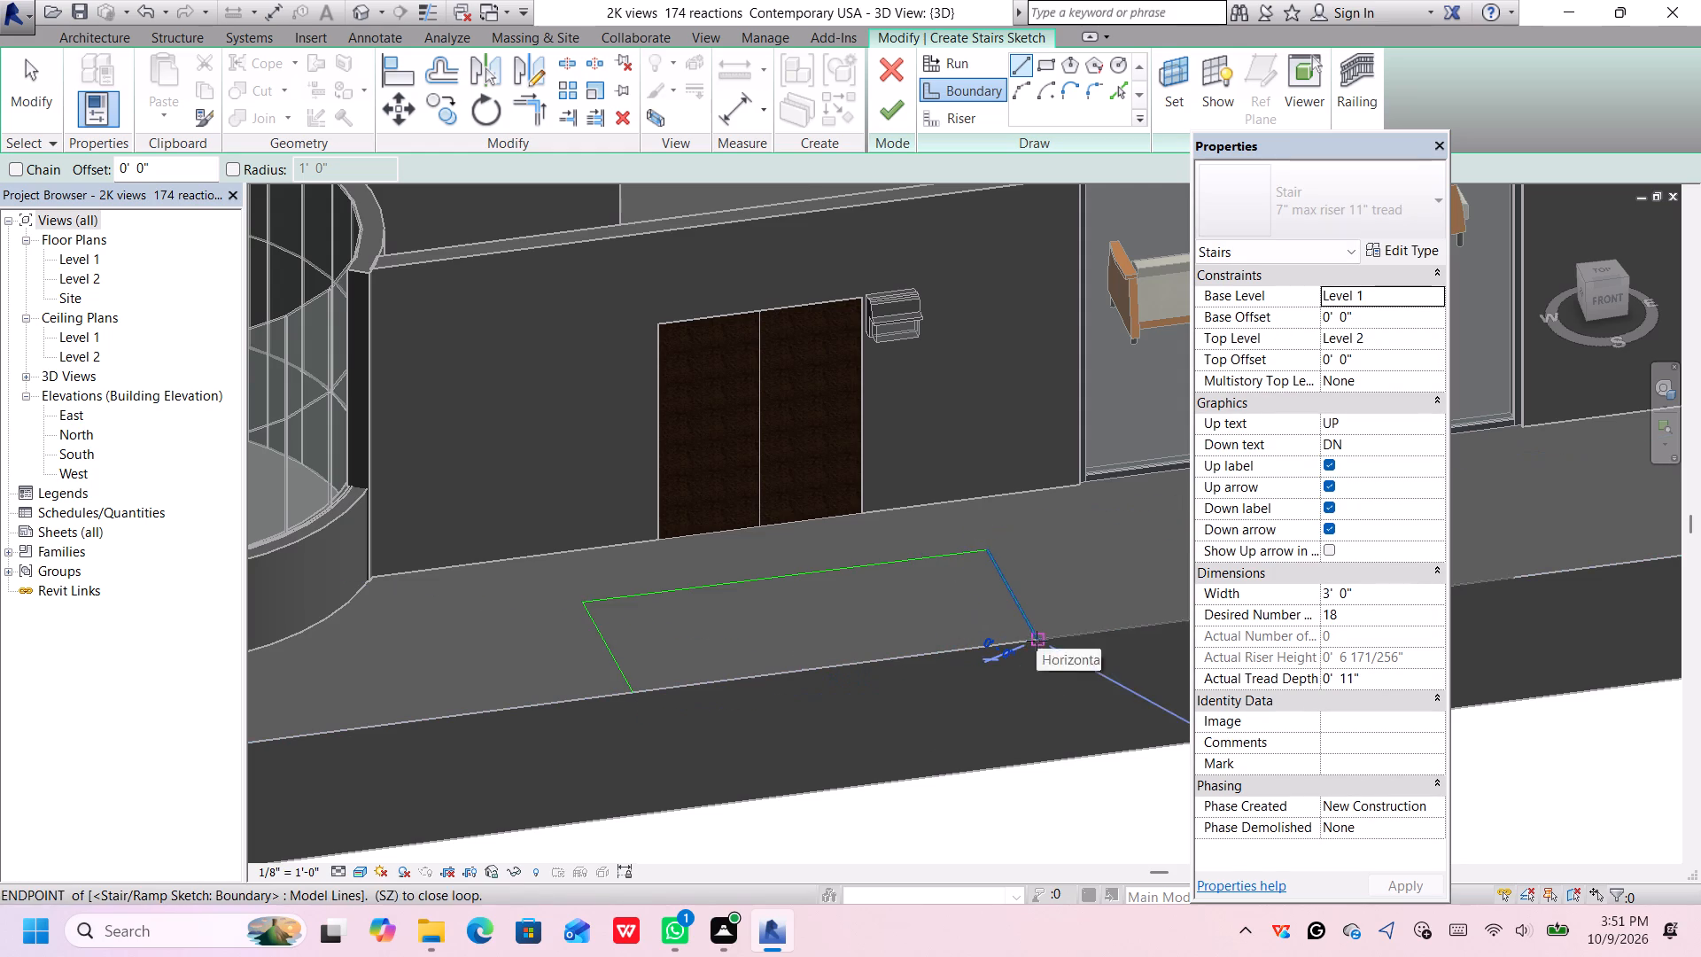
pyautogui.click(637, 688)
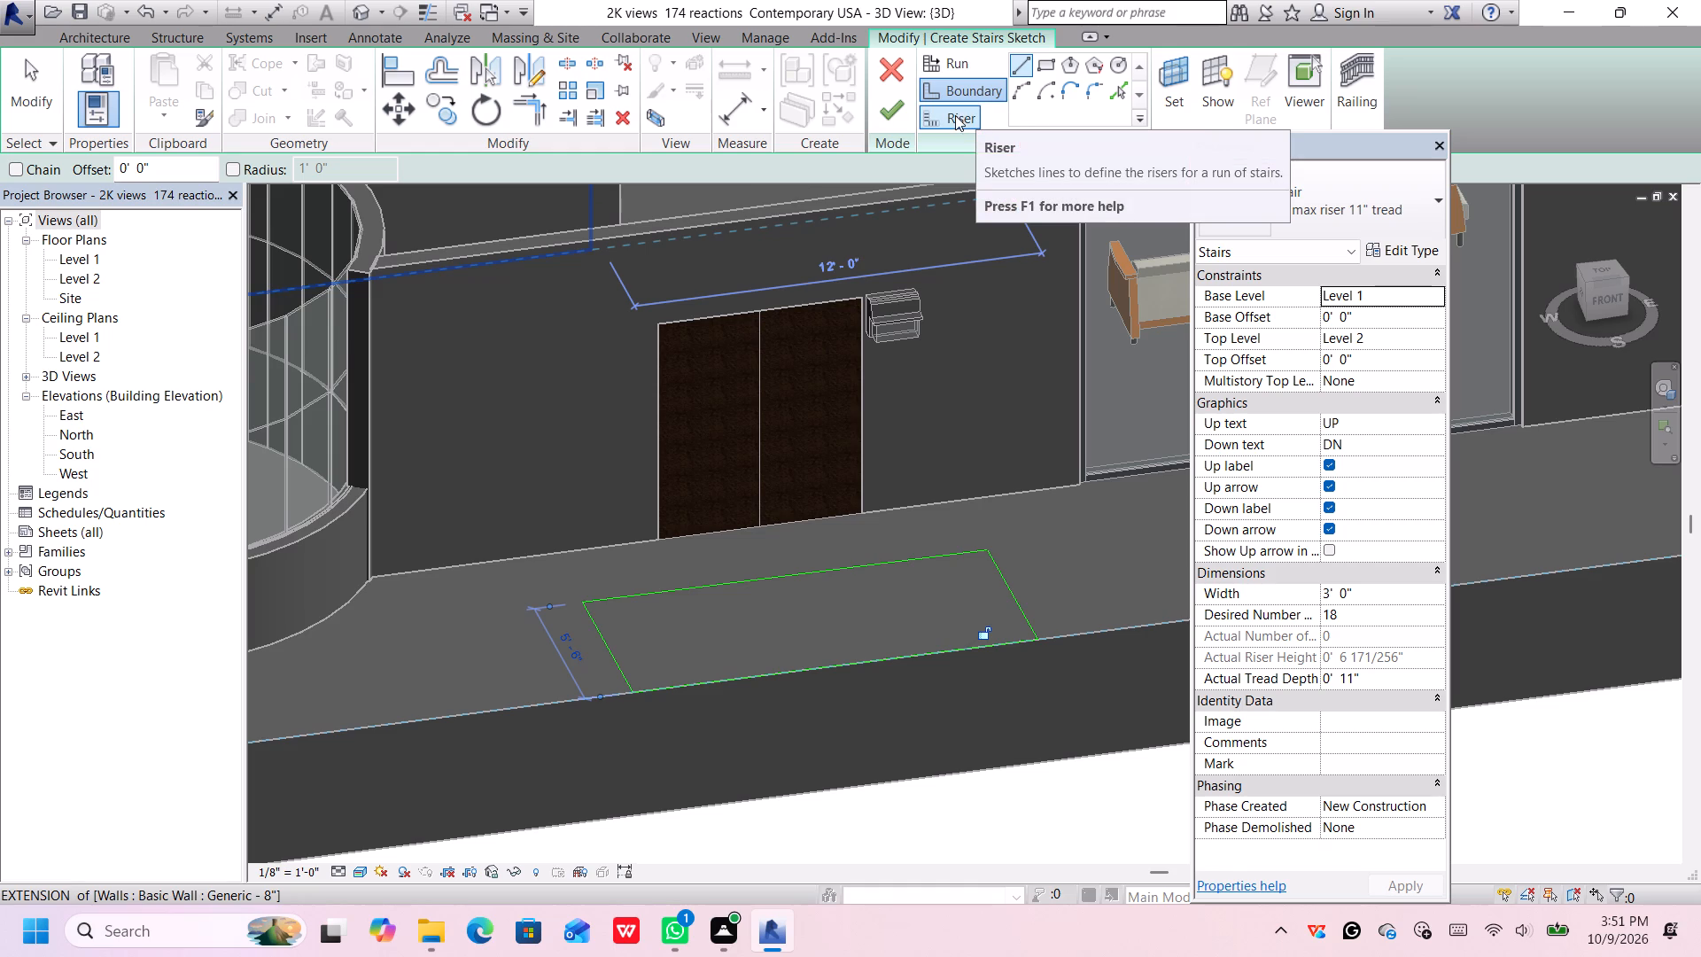
# Sketch boundary lines from the rectangle's two front corners down to the slab's lower edge and join their ends along that edge.
pyautogui.click(633, 696)
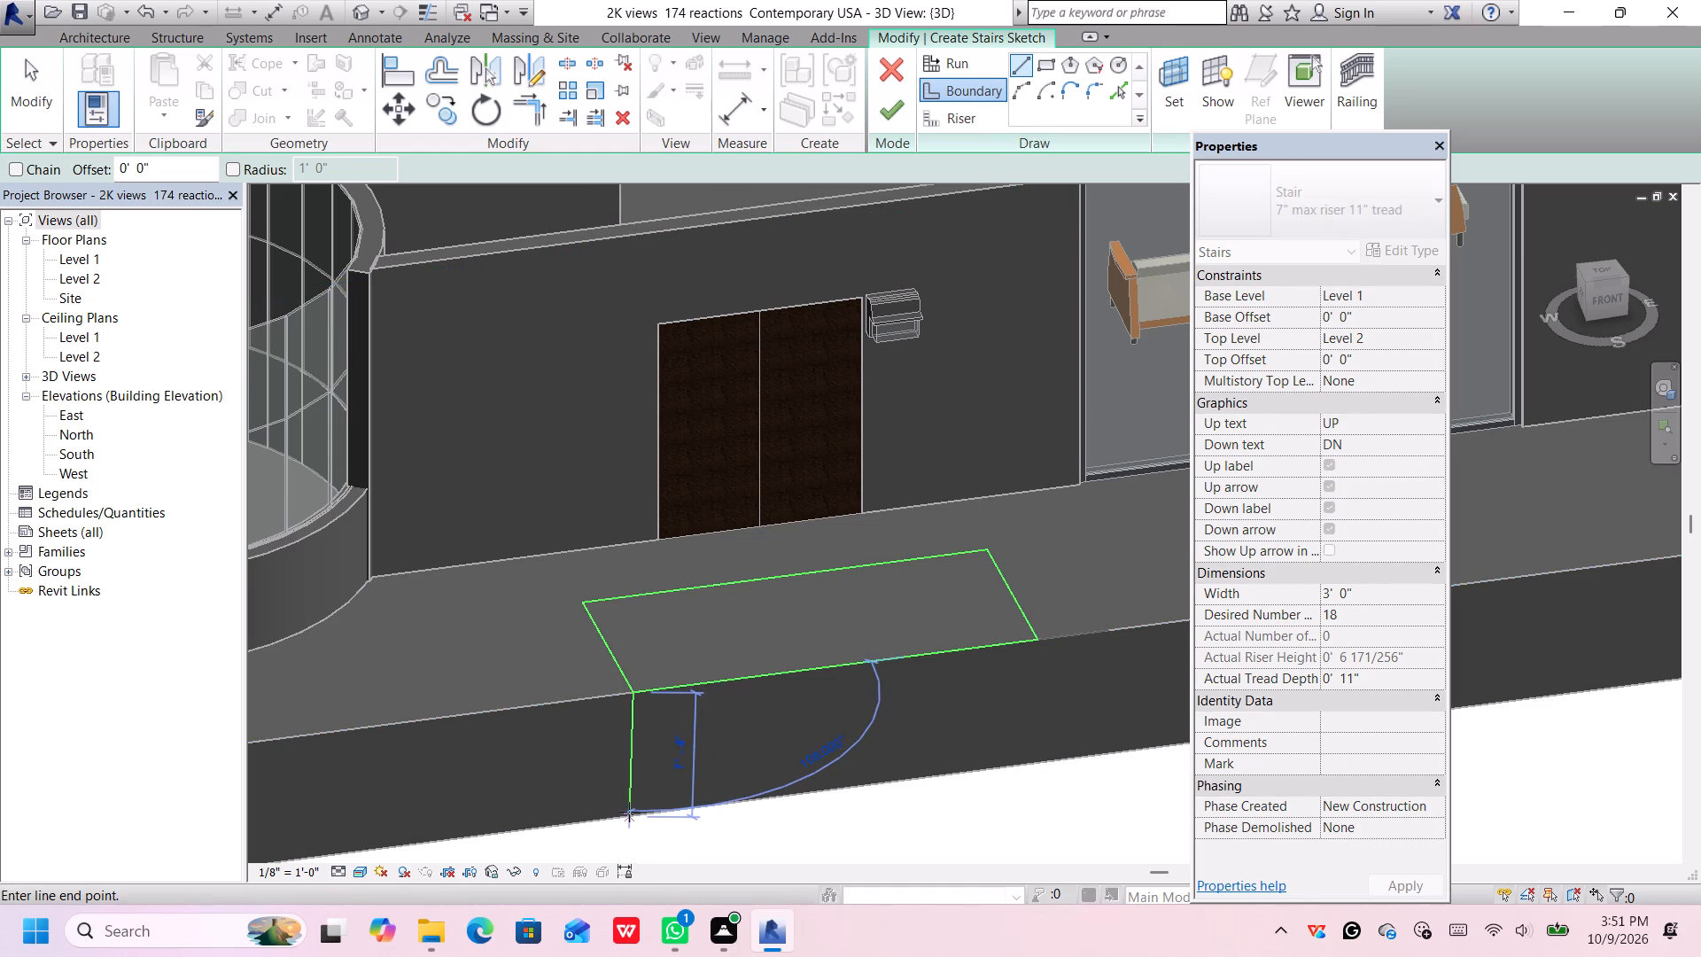
pyautogui.scroll(2, 645, 800)
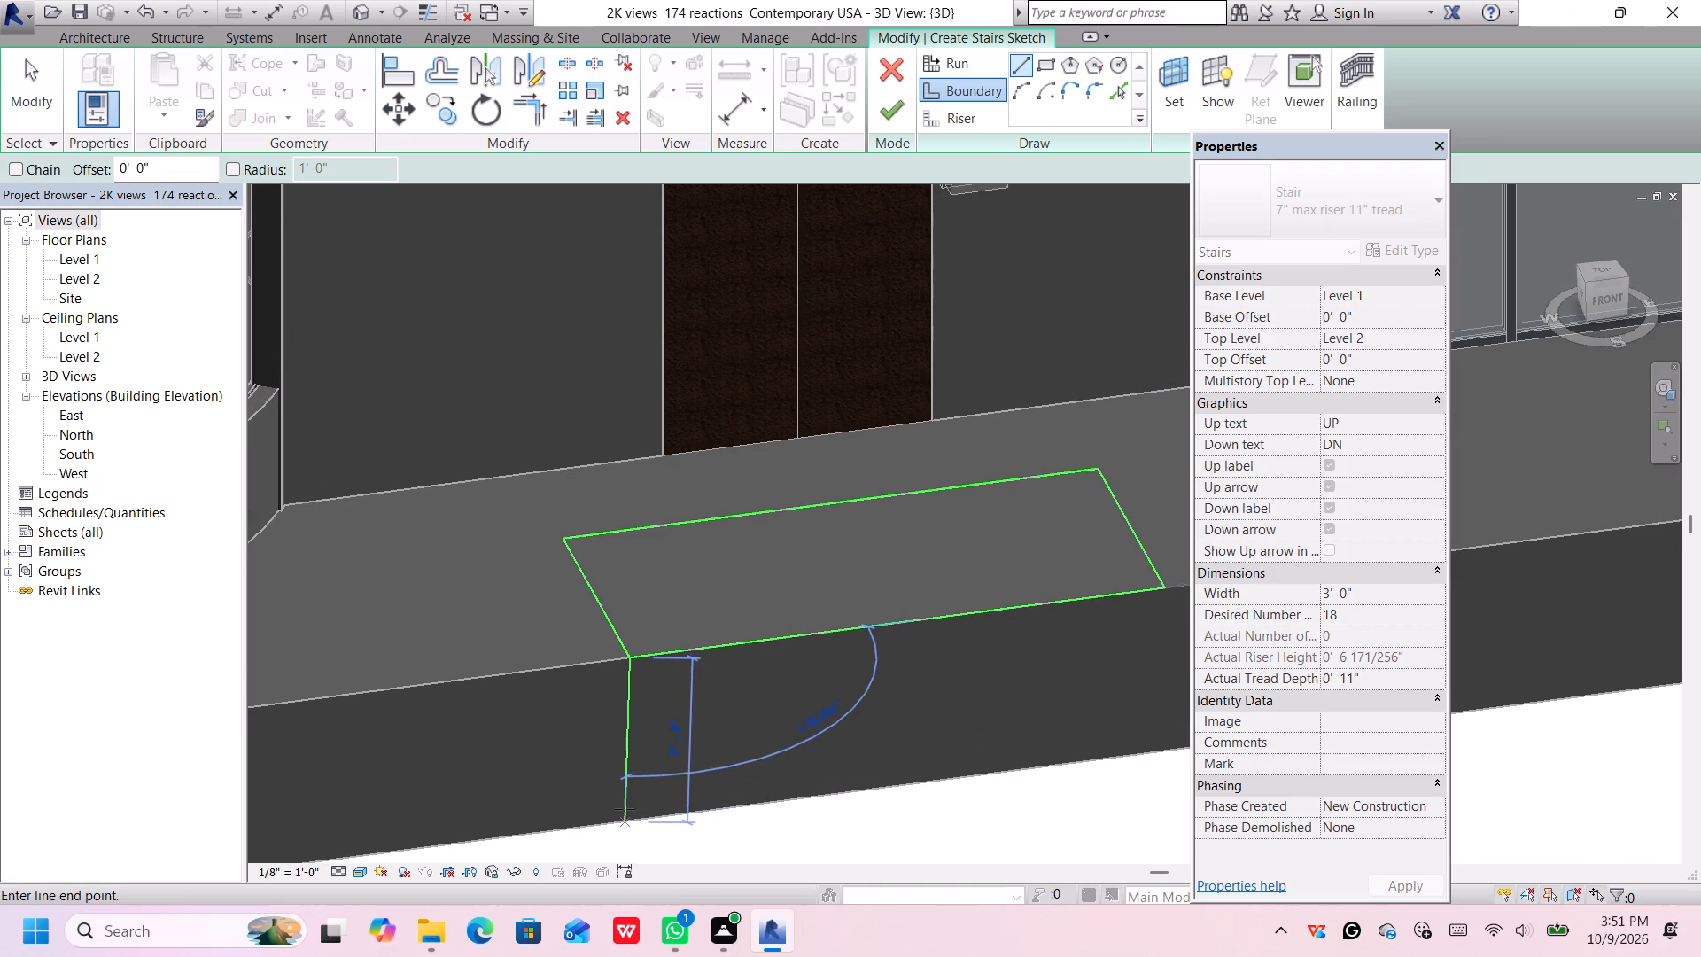
pyautogui.scroll(7, 627, 821)
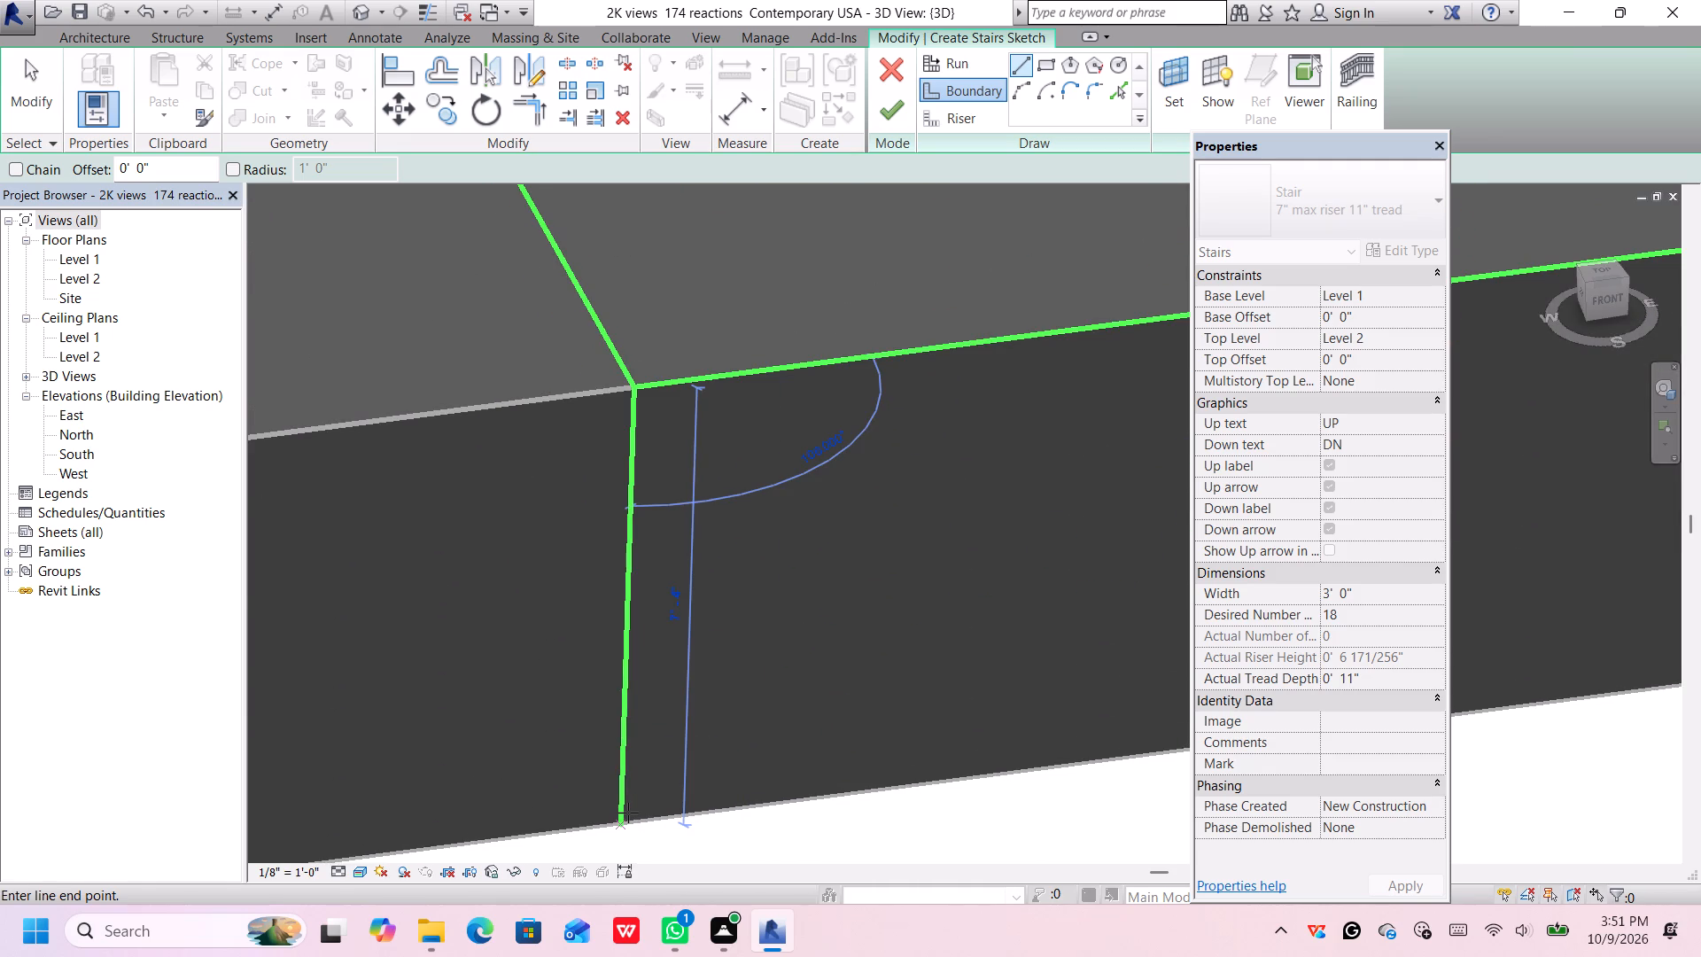
pyautogui.click(628, 813)
pyautogui.scroll(-5, 871, 767)
pyautogui.moveTo(864, 765); pyautogui.dragTo(454, 704, button='middle')
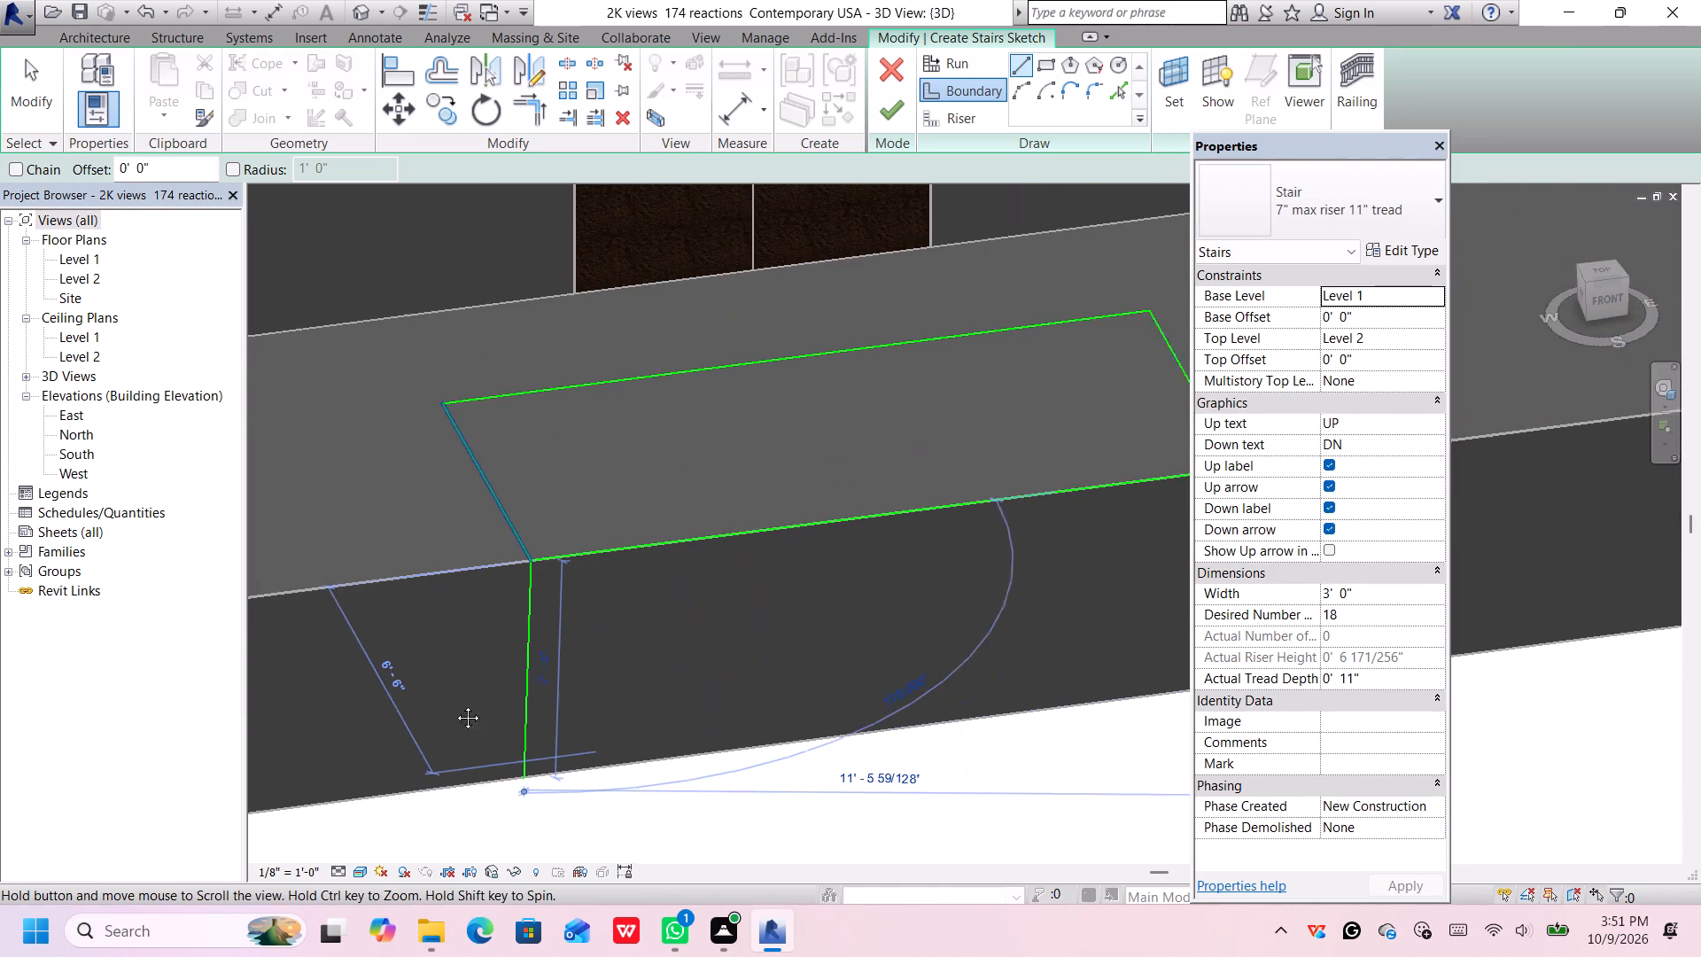
pyautogui.moveTo(454, 704); pyautogui.dragTo(391, 690, button='middle')
pyautogui.scroll(1, 976, 628)
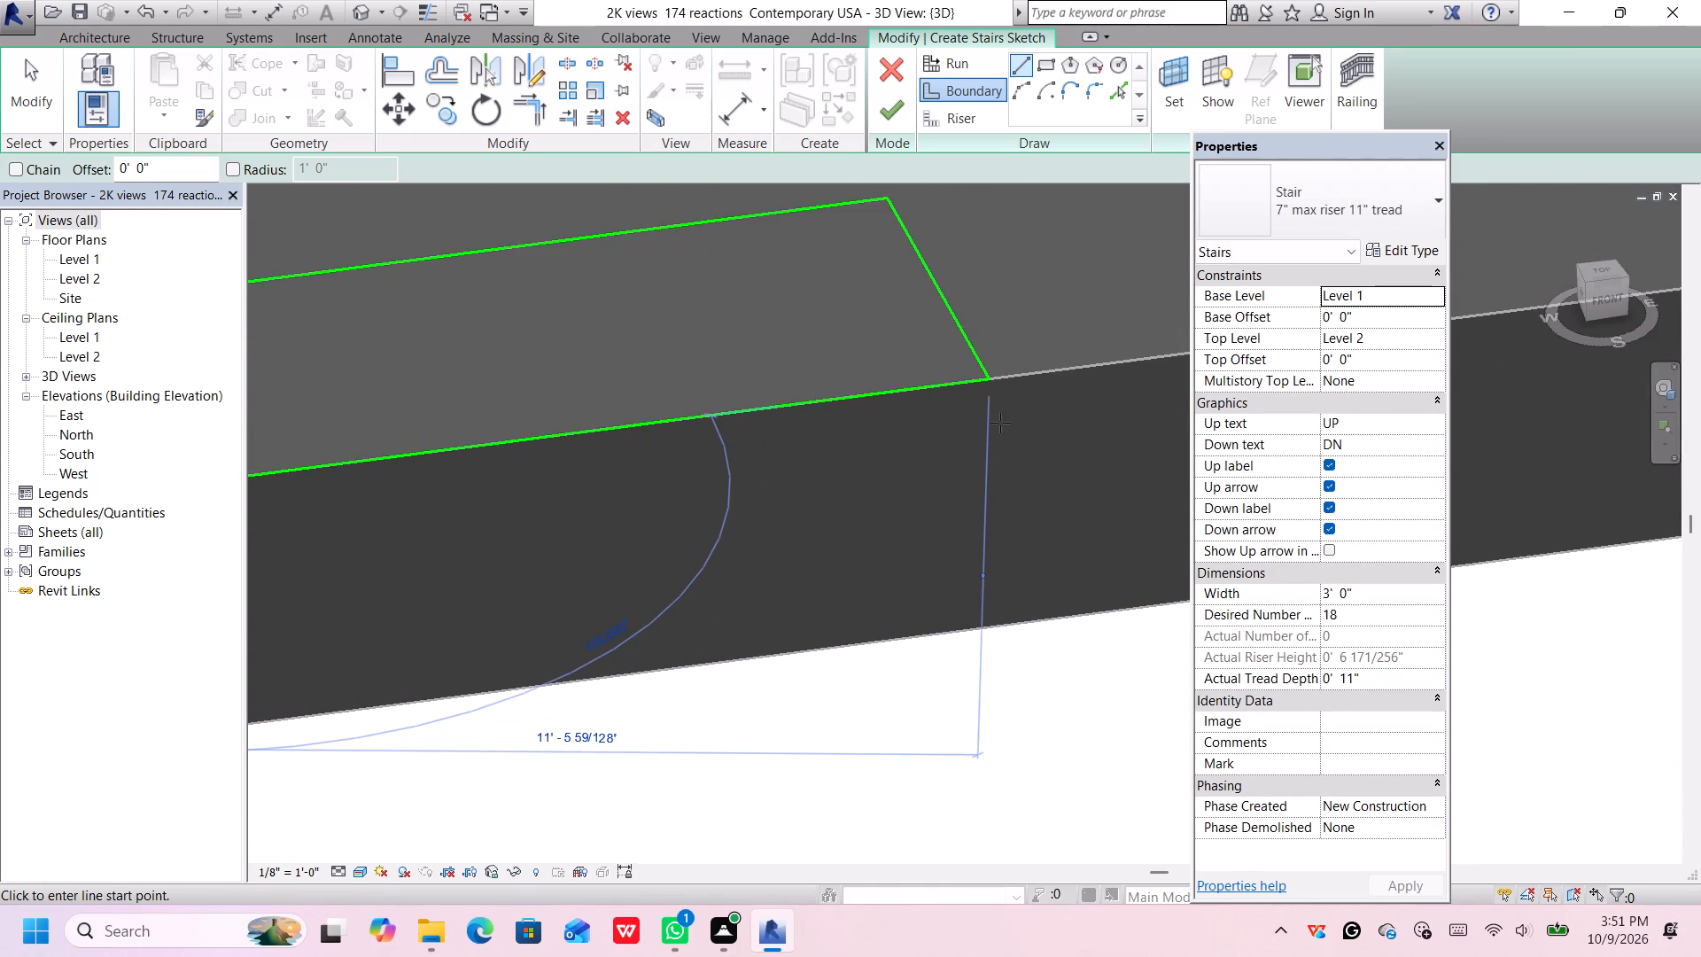
pyautogui.click(989, 378)
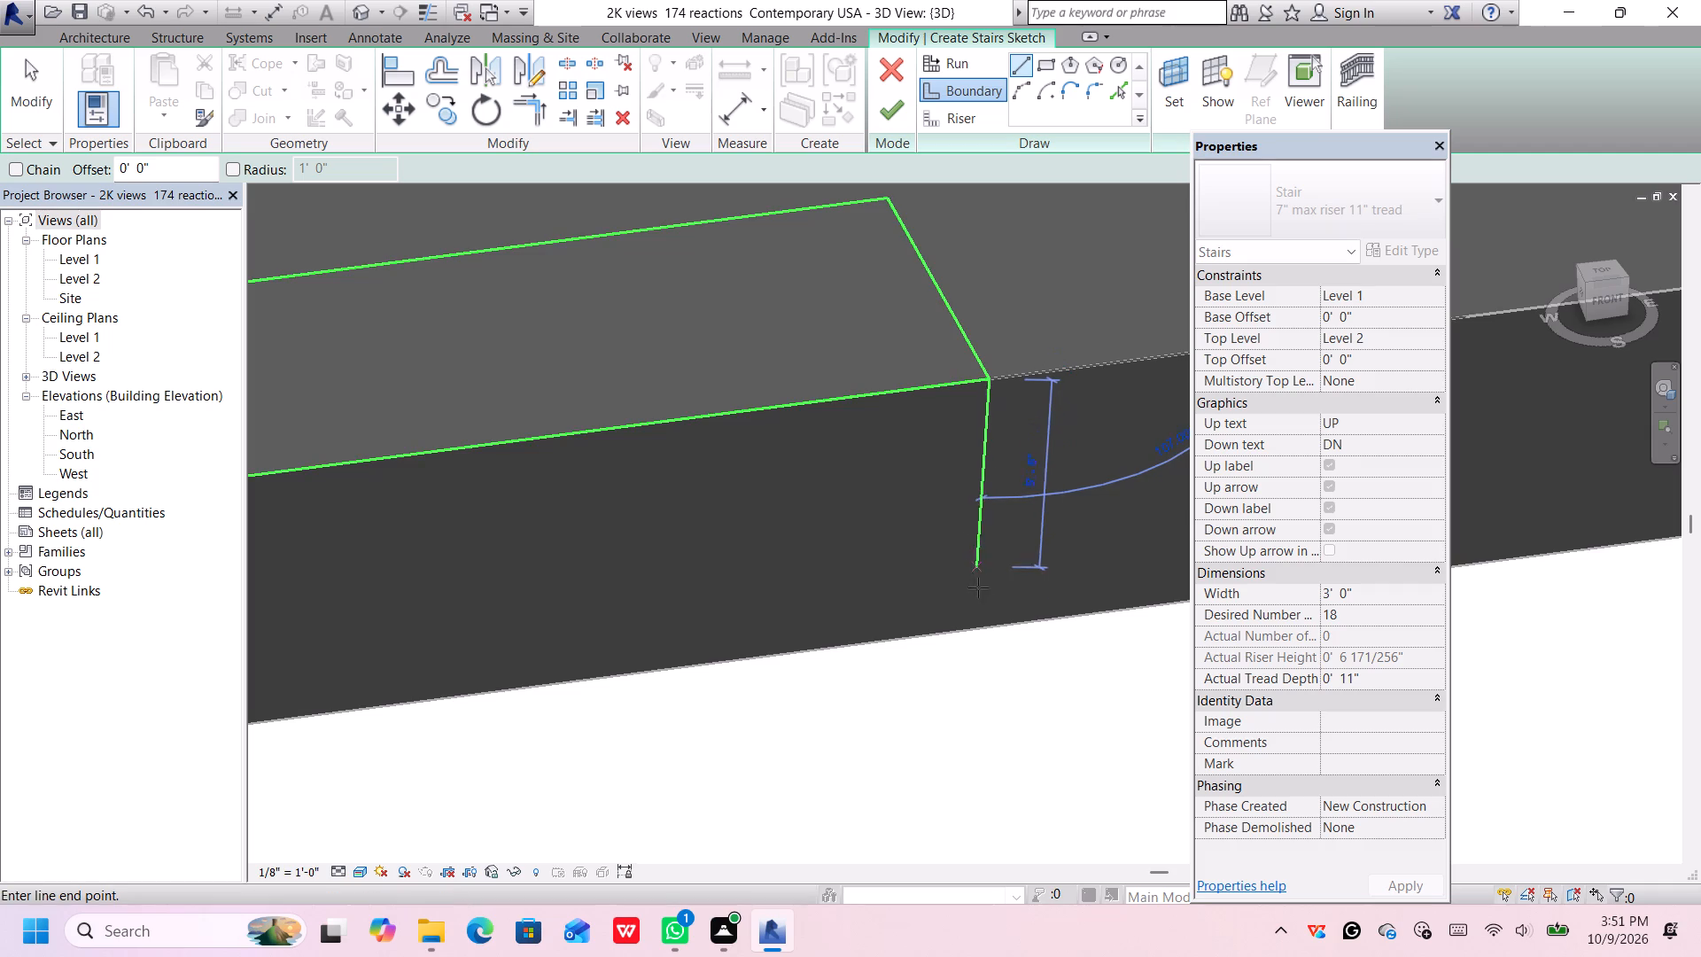
pyautogui.click(985, 625)
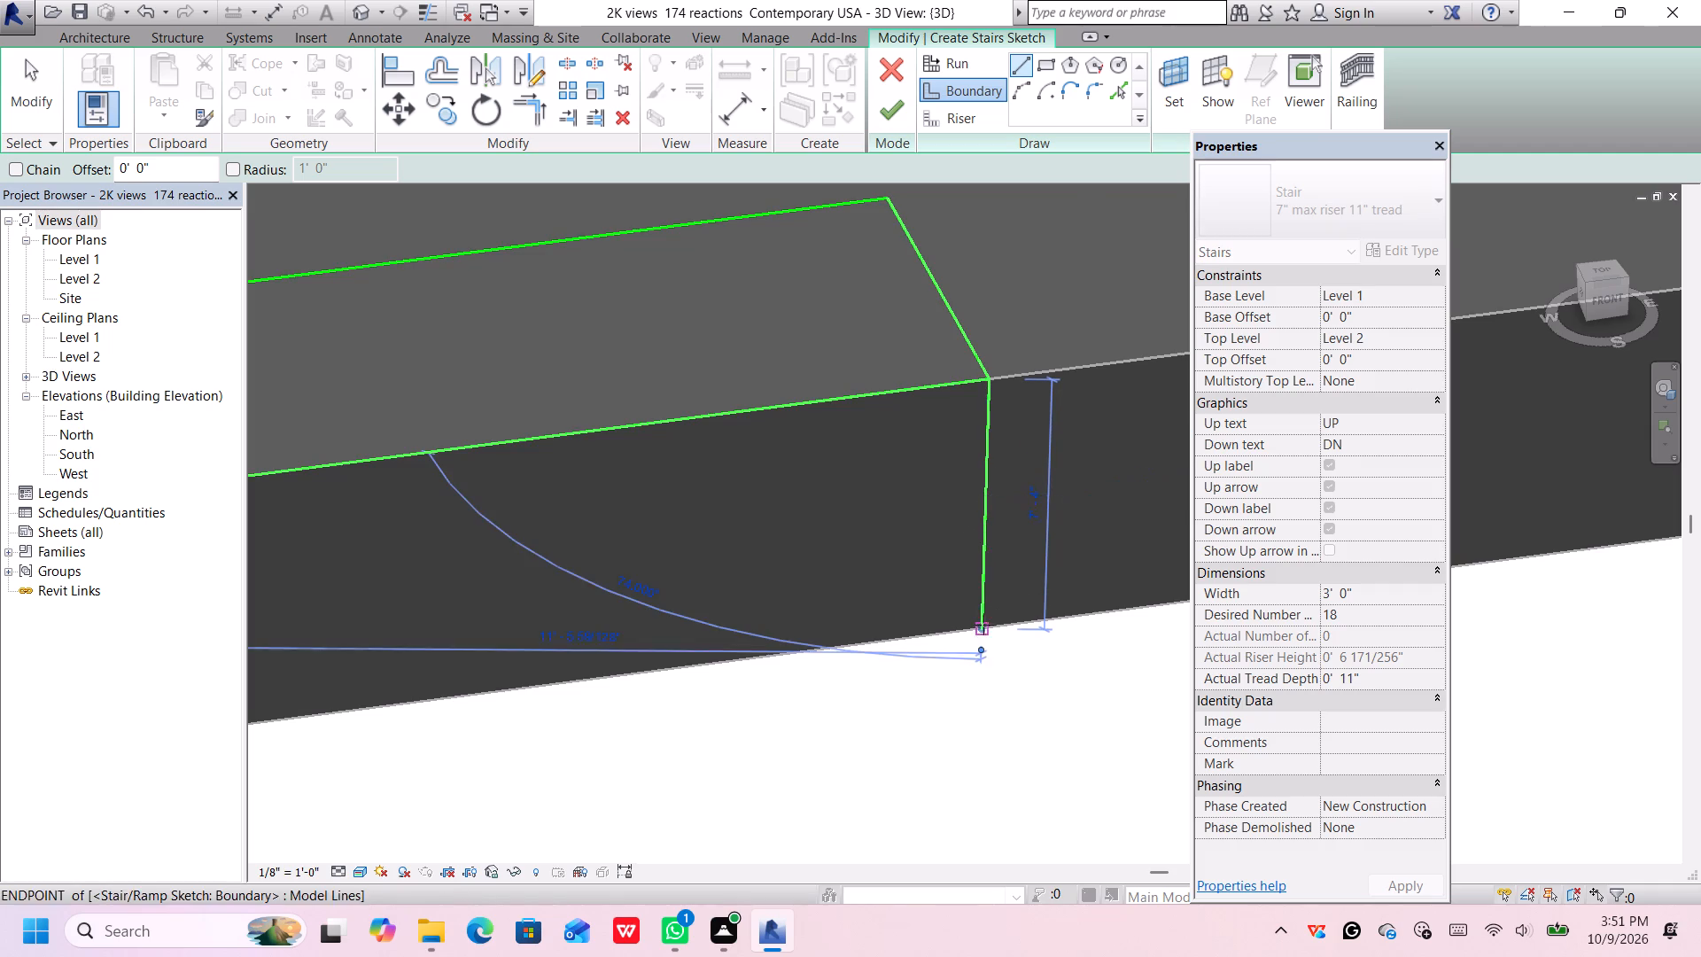
pyautogui.scroll(-2, 757, 661)
pyautogui.moveTo(758, 663); pyautogui.dragTo(884, 644, button='middle')
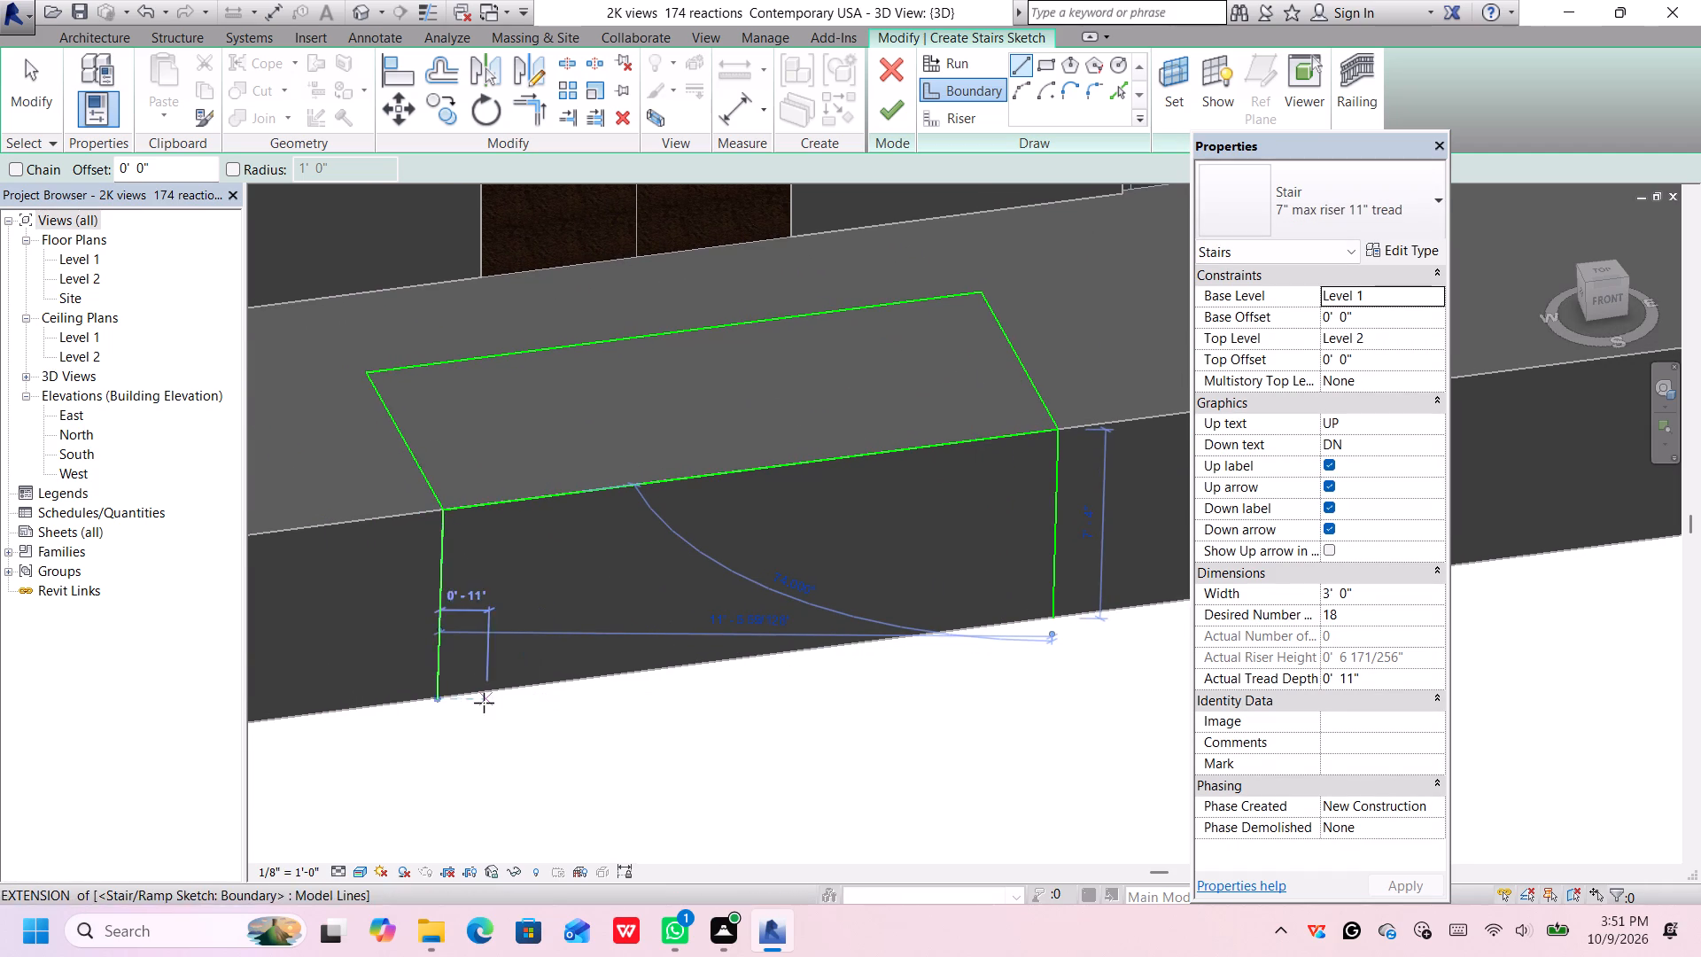
pyautogui.click(439, 700)
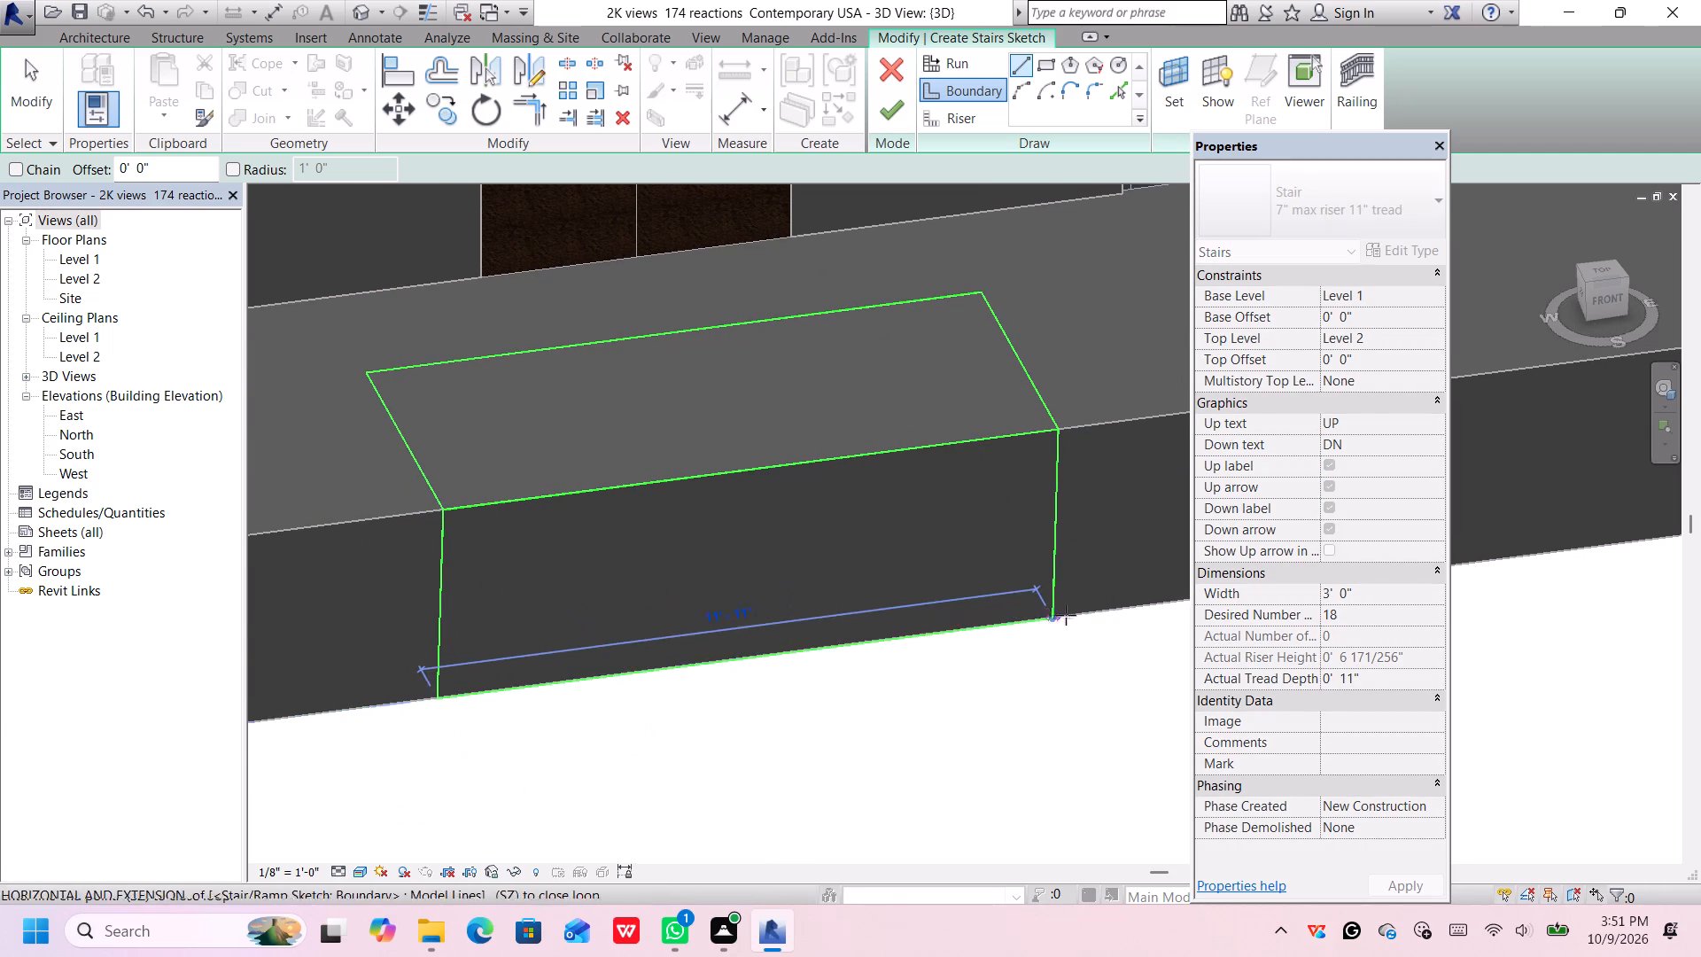
pyautogui.click(1056, 615)
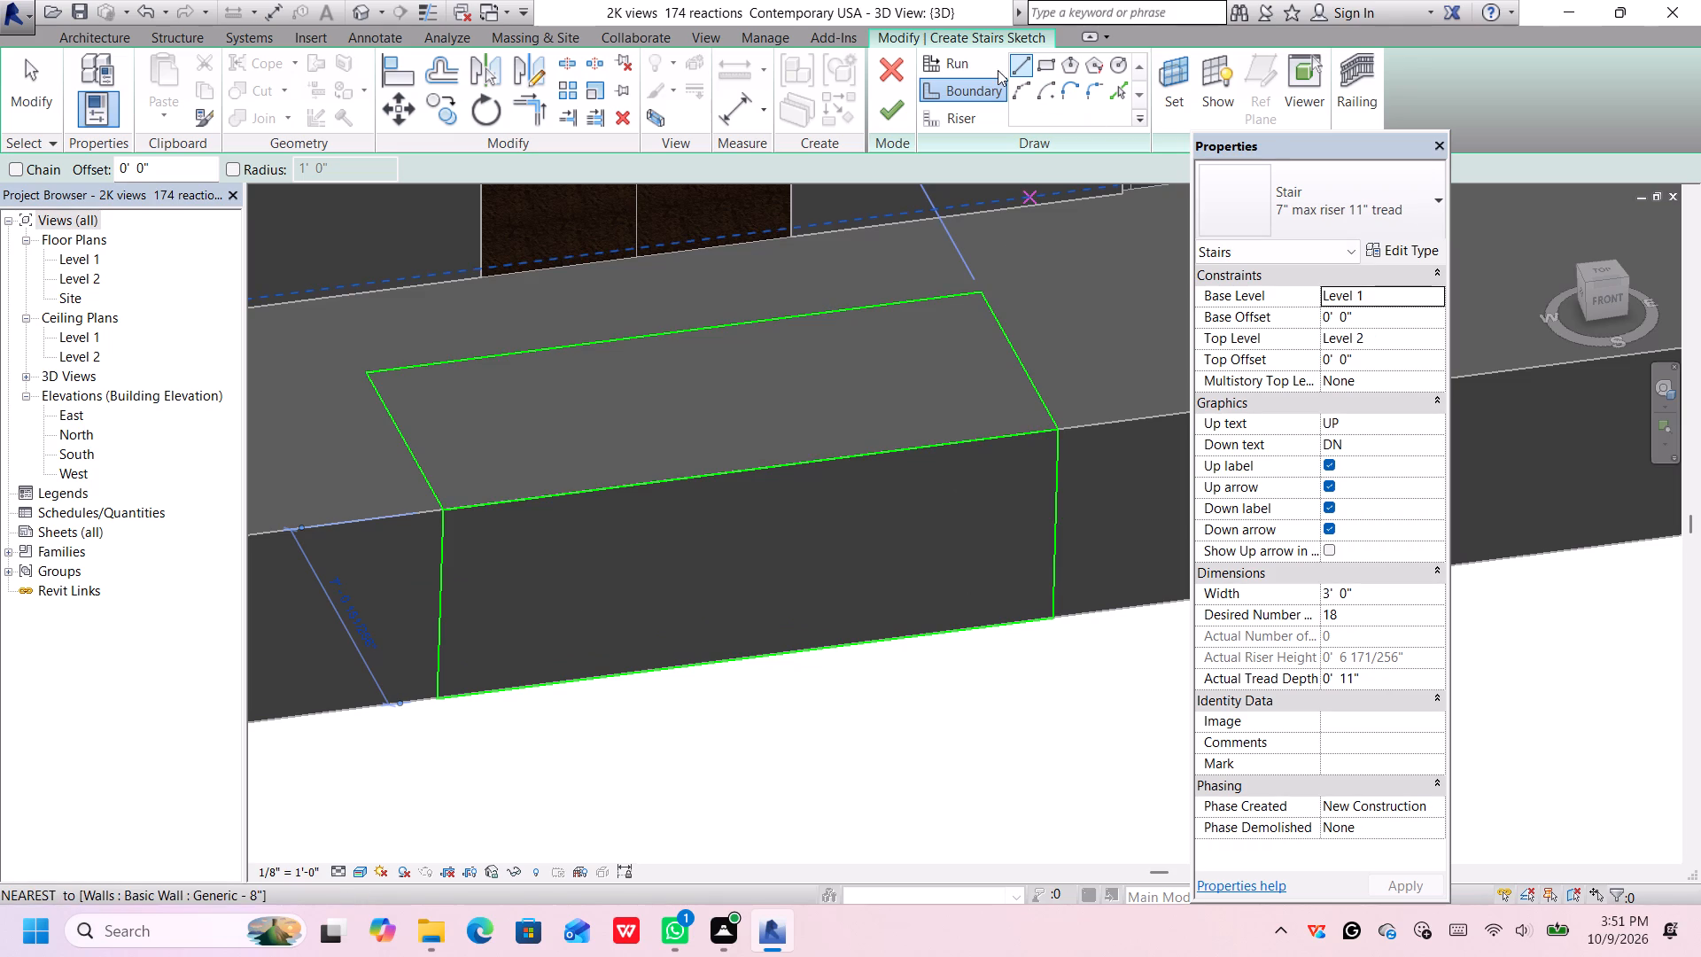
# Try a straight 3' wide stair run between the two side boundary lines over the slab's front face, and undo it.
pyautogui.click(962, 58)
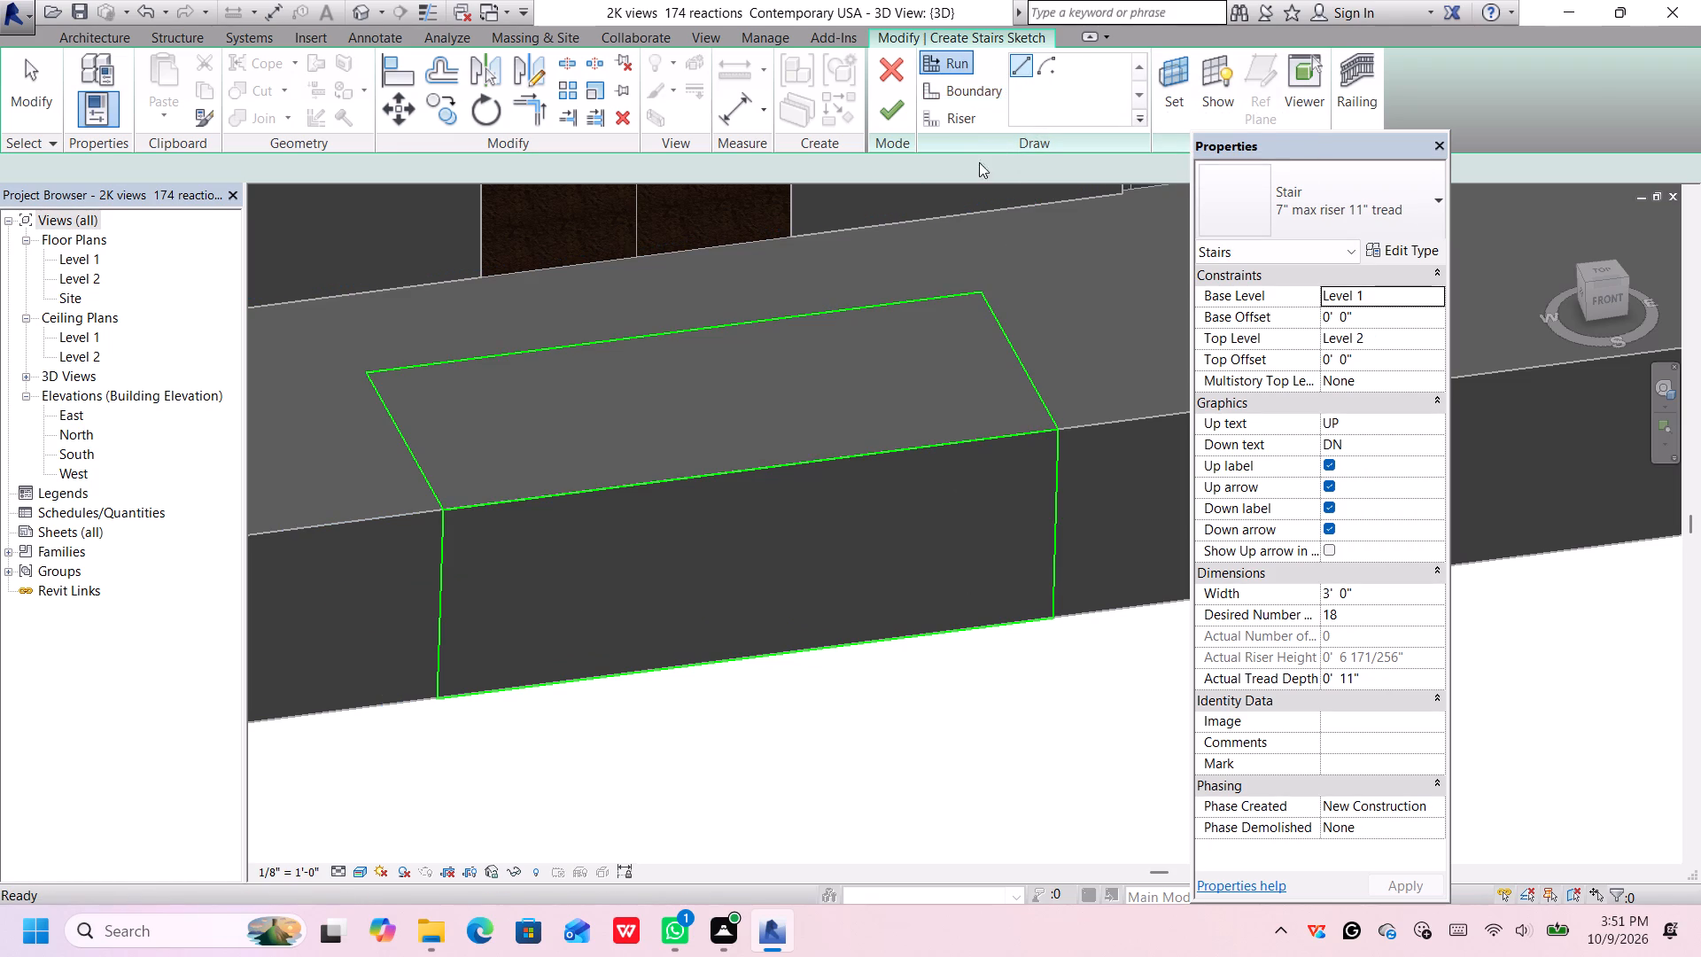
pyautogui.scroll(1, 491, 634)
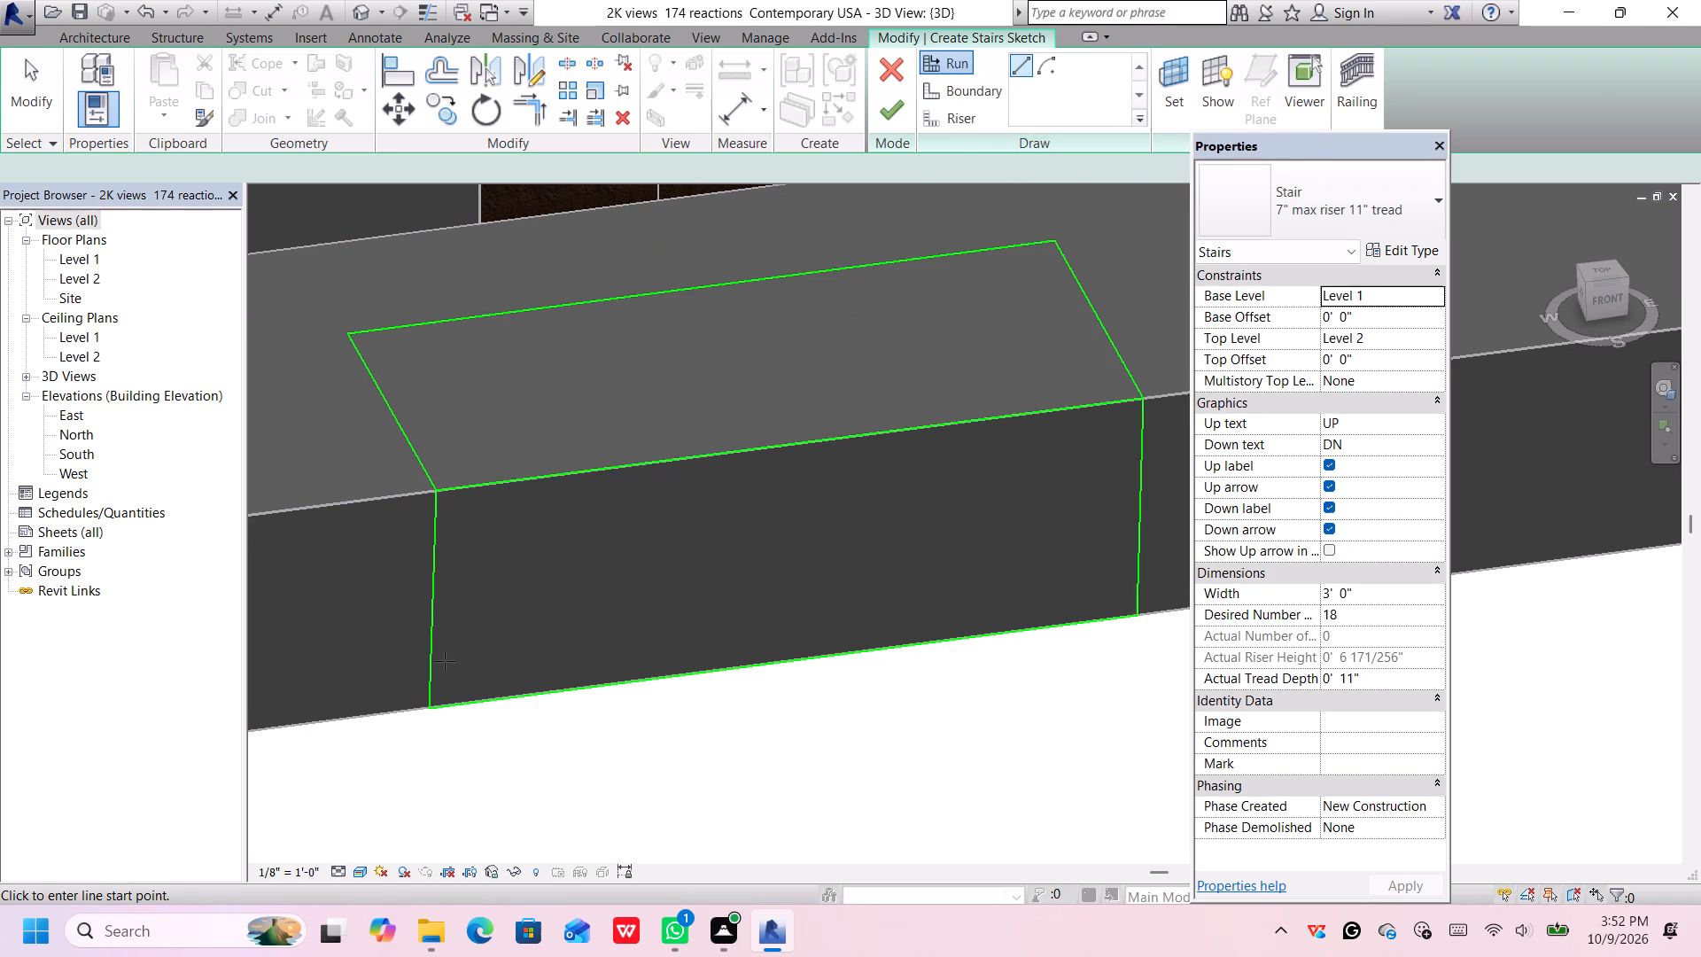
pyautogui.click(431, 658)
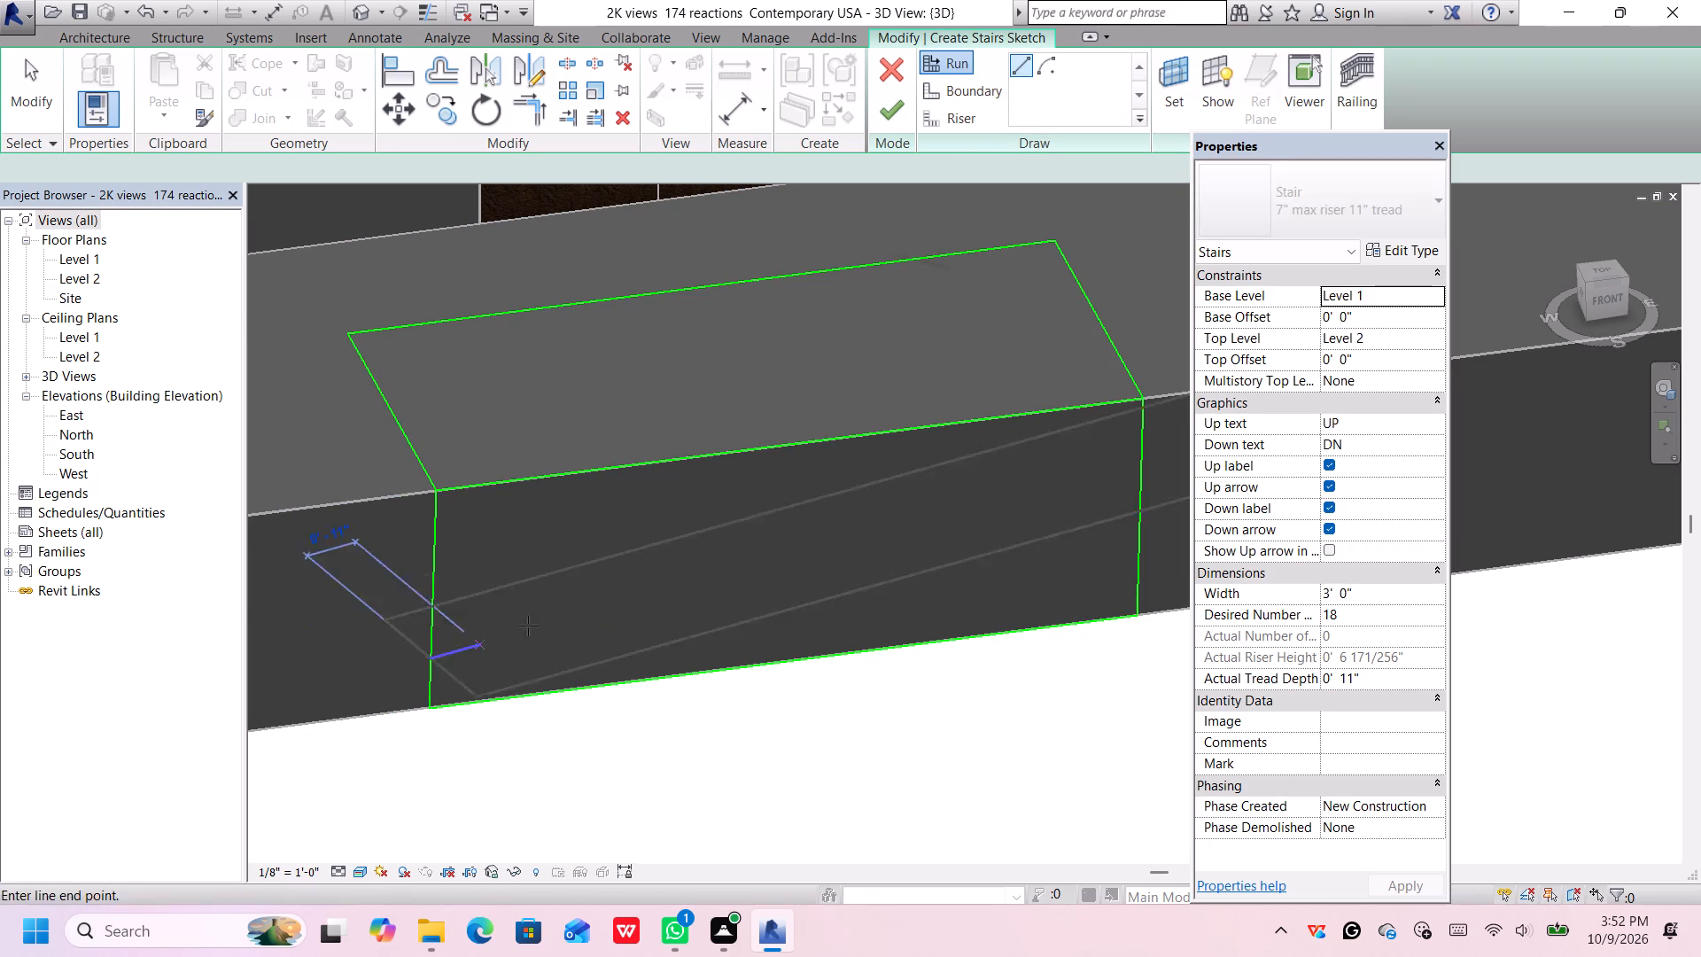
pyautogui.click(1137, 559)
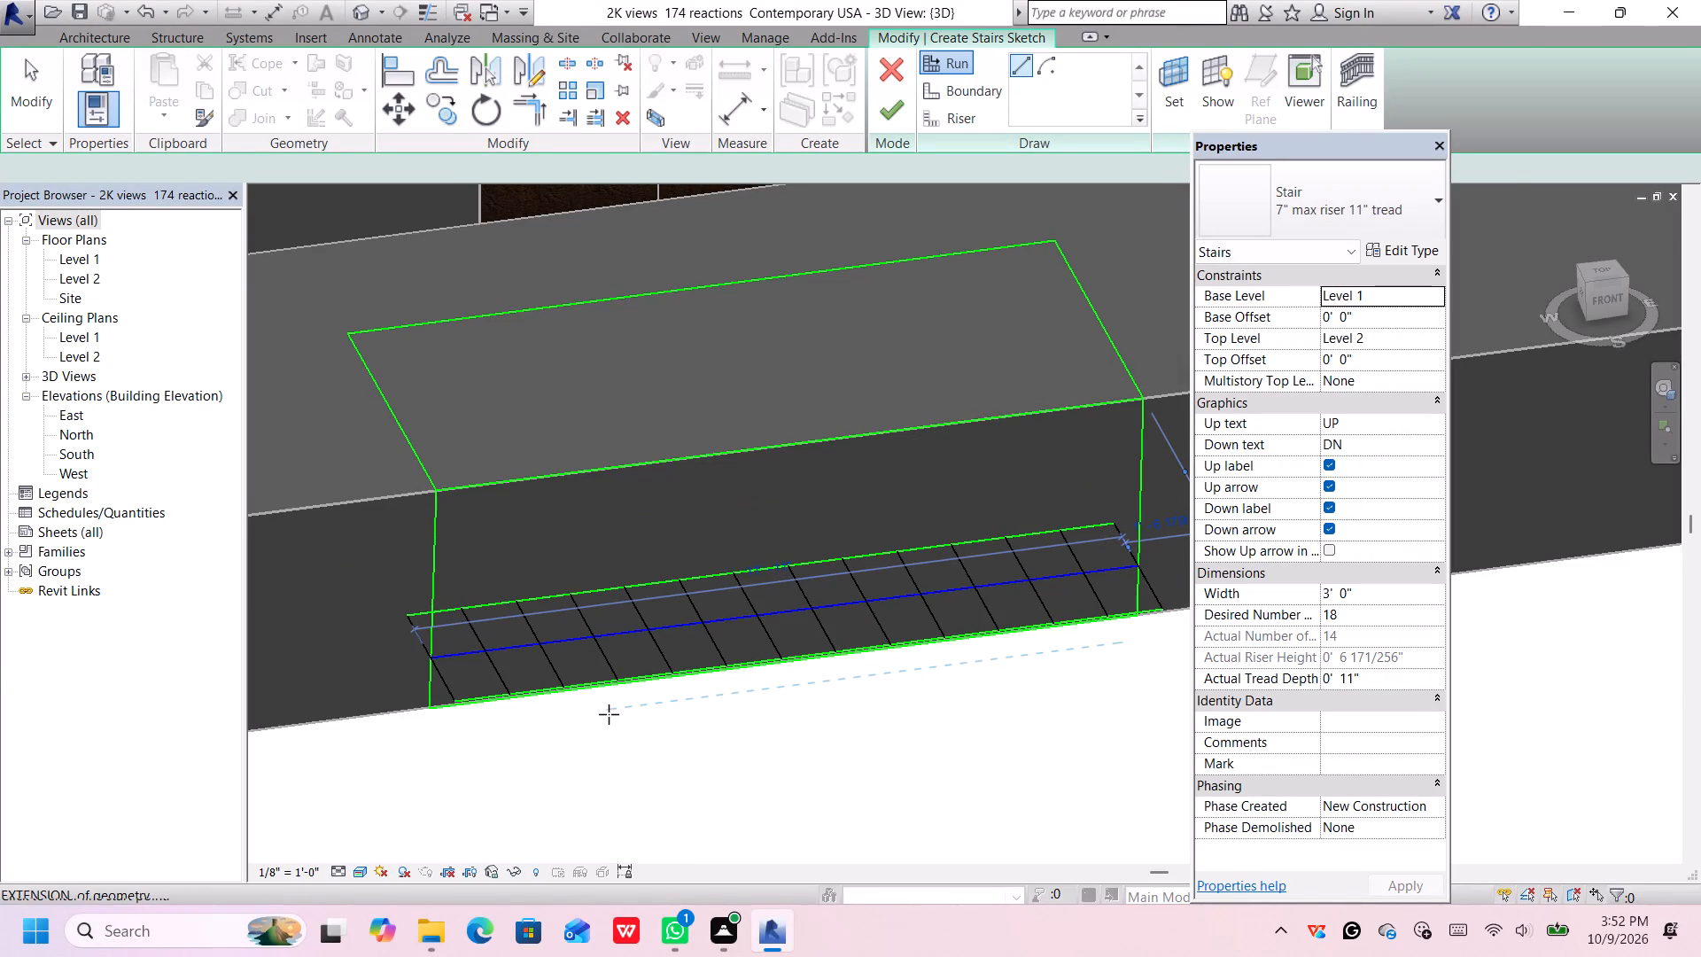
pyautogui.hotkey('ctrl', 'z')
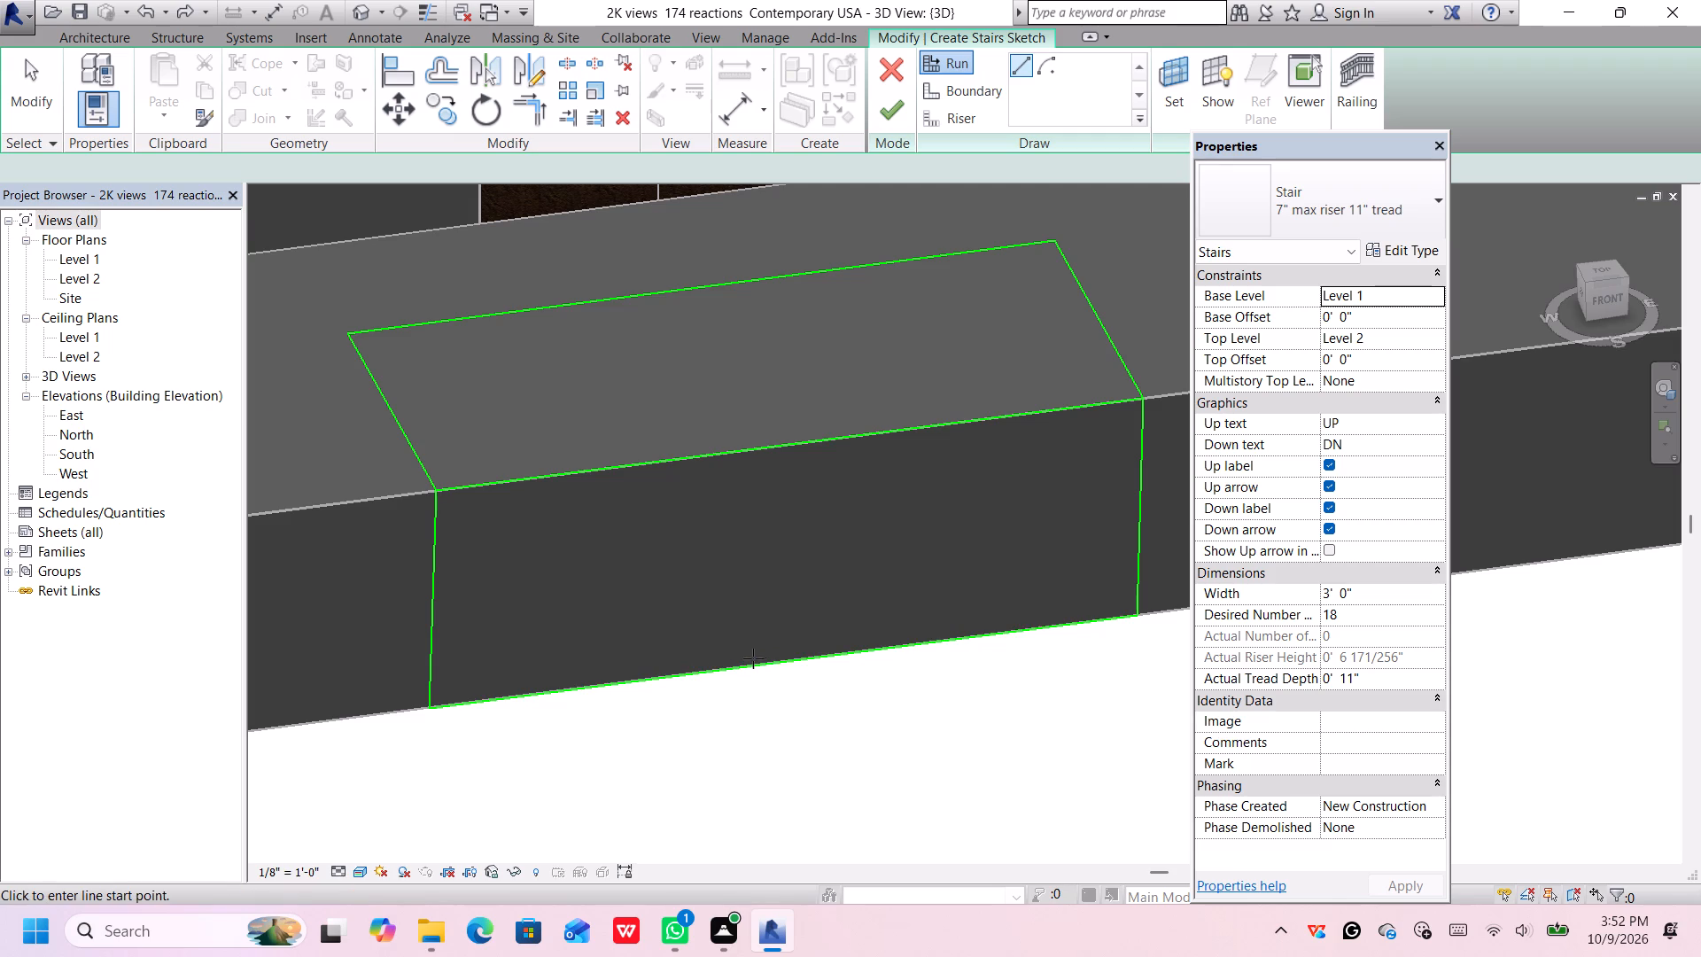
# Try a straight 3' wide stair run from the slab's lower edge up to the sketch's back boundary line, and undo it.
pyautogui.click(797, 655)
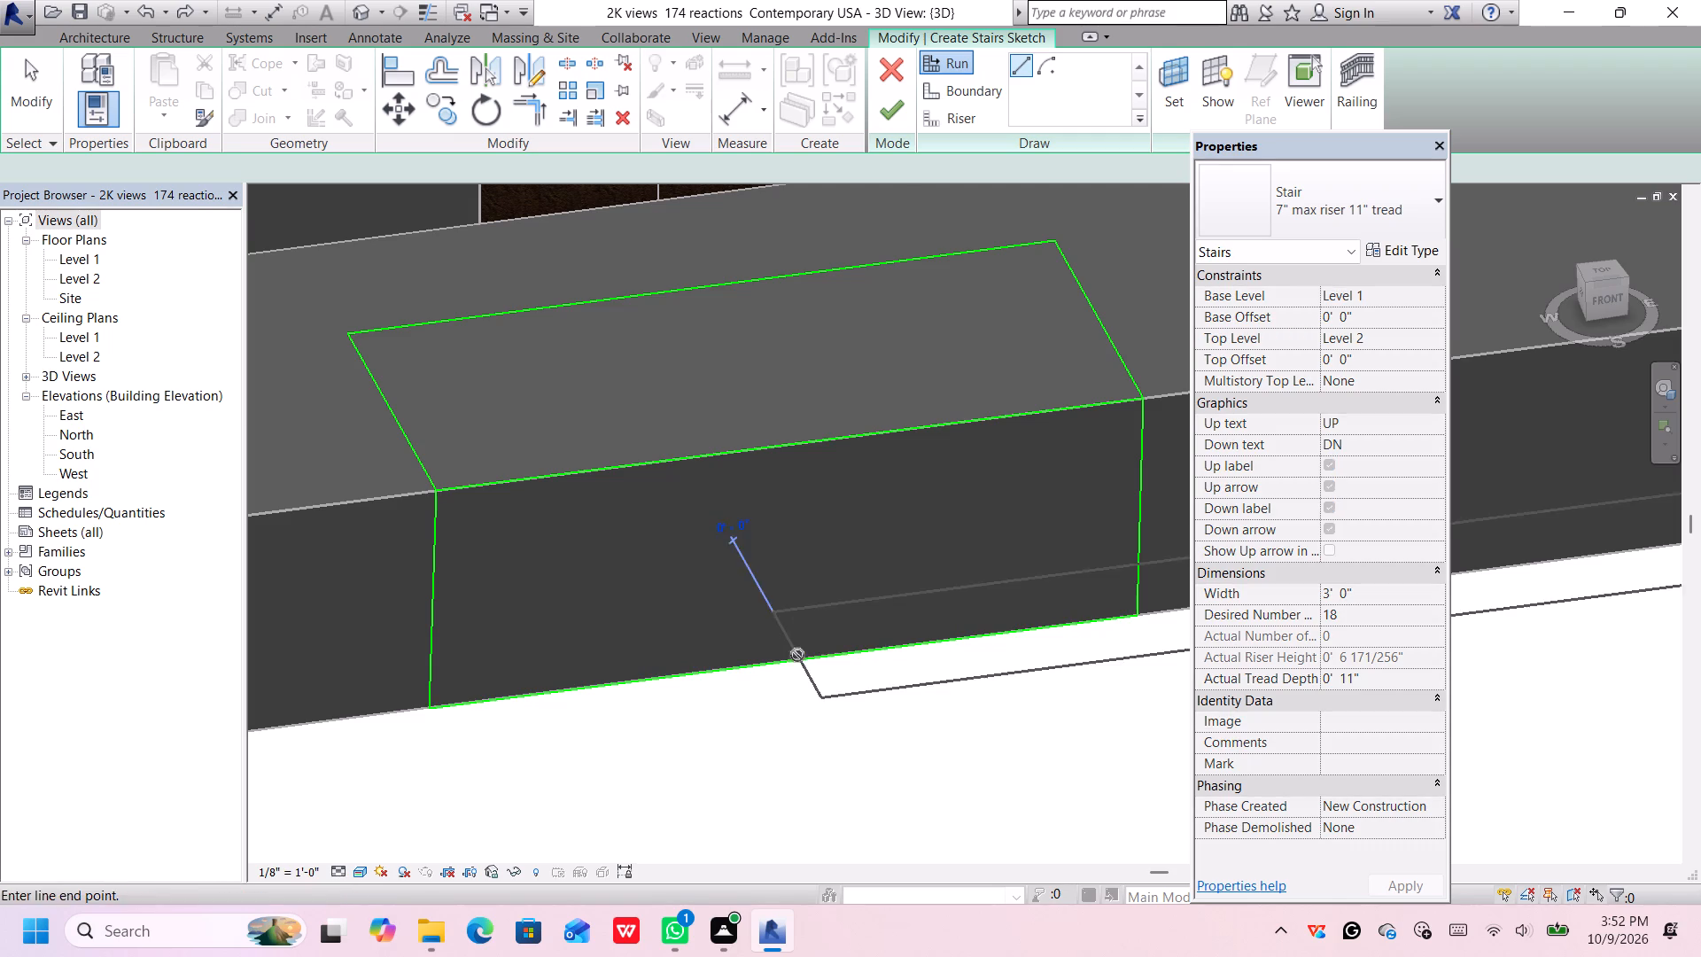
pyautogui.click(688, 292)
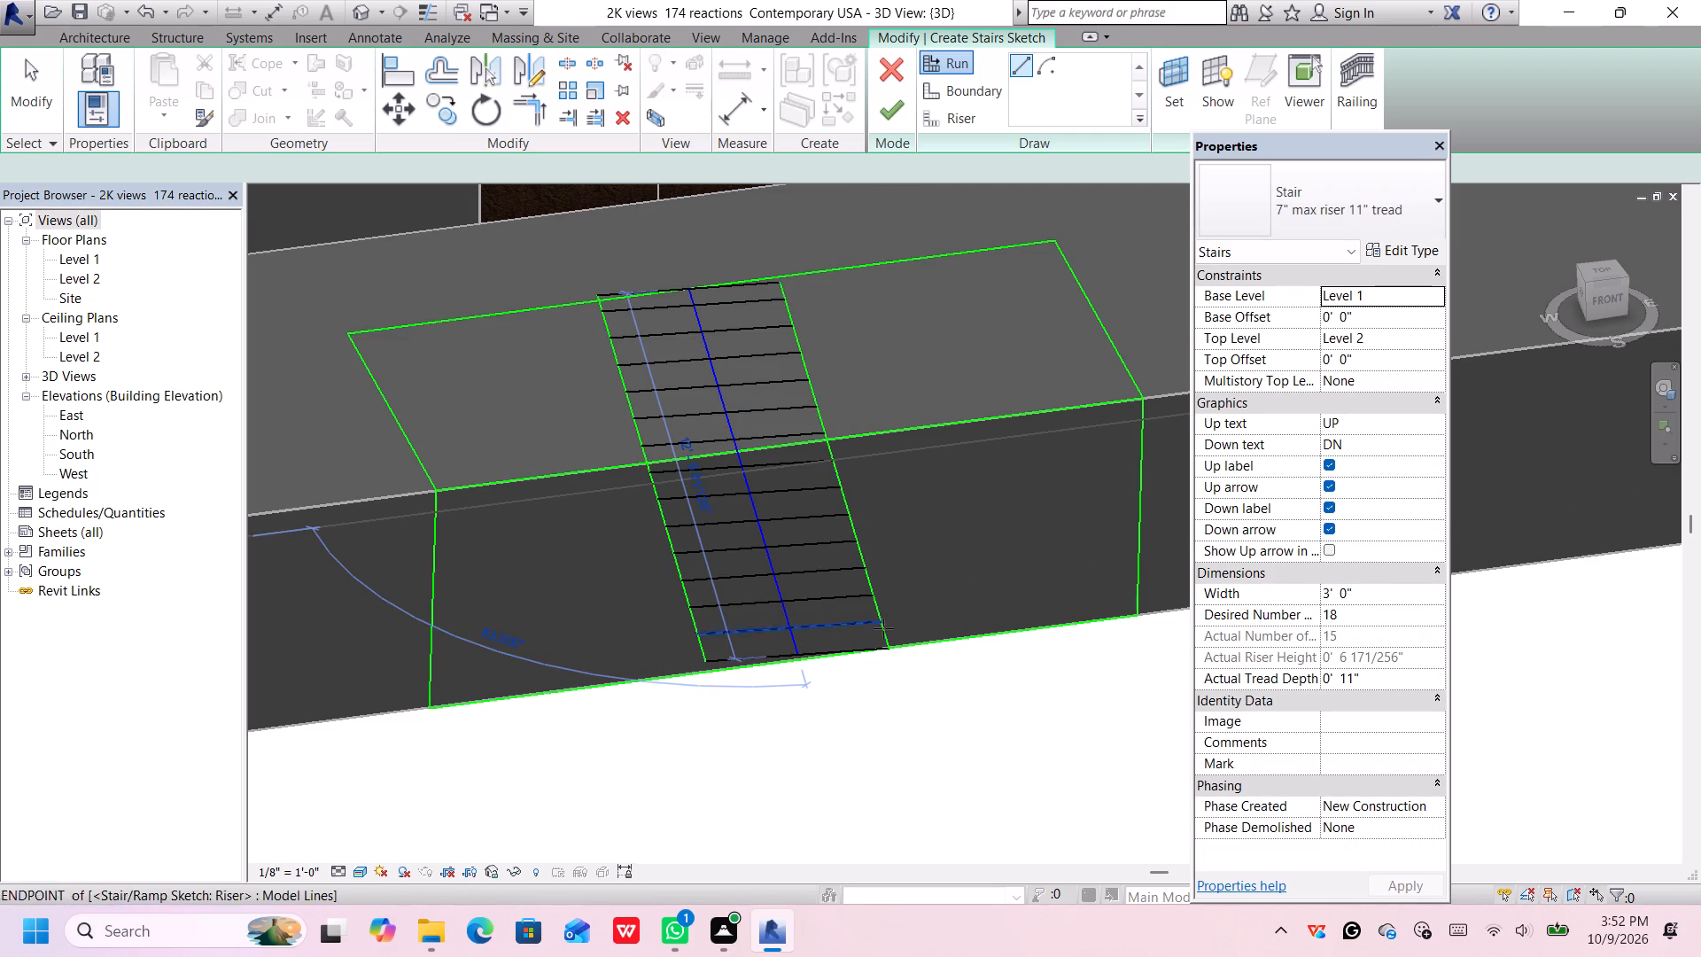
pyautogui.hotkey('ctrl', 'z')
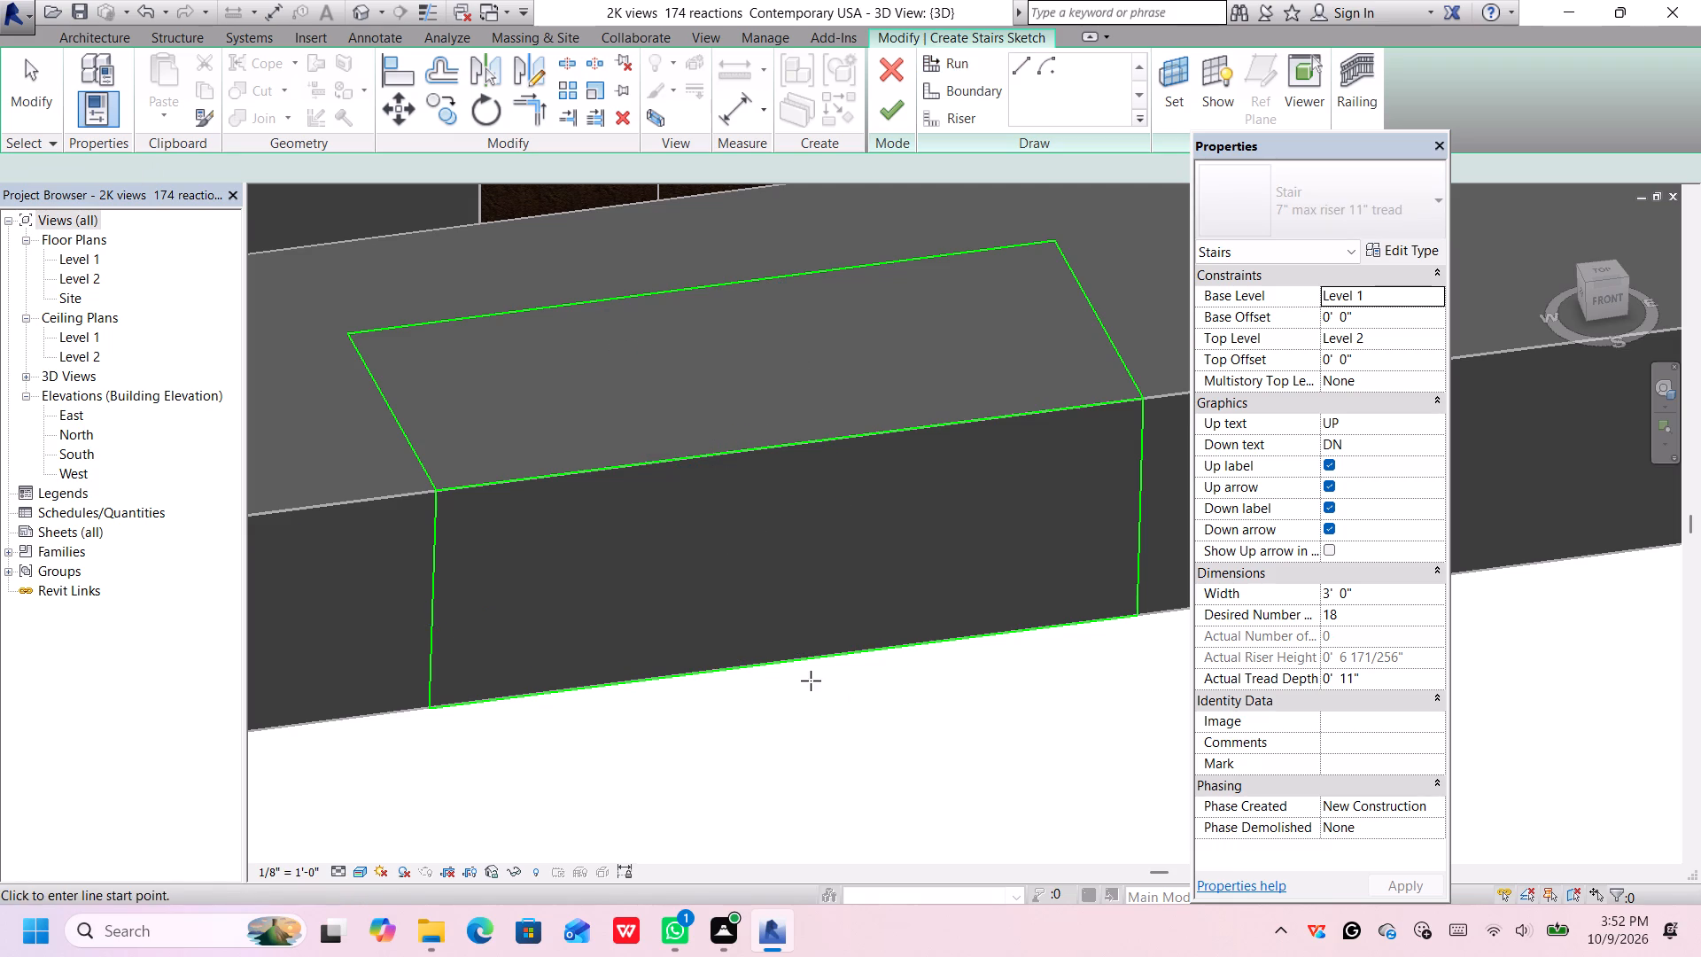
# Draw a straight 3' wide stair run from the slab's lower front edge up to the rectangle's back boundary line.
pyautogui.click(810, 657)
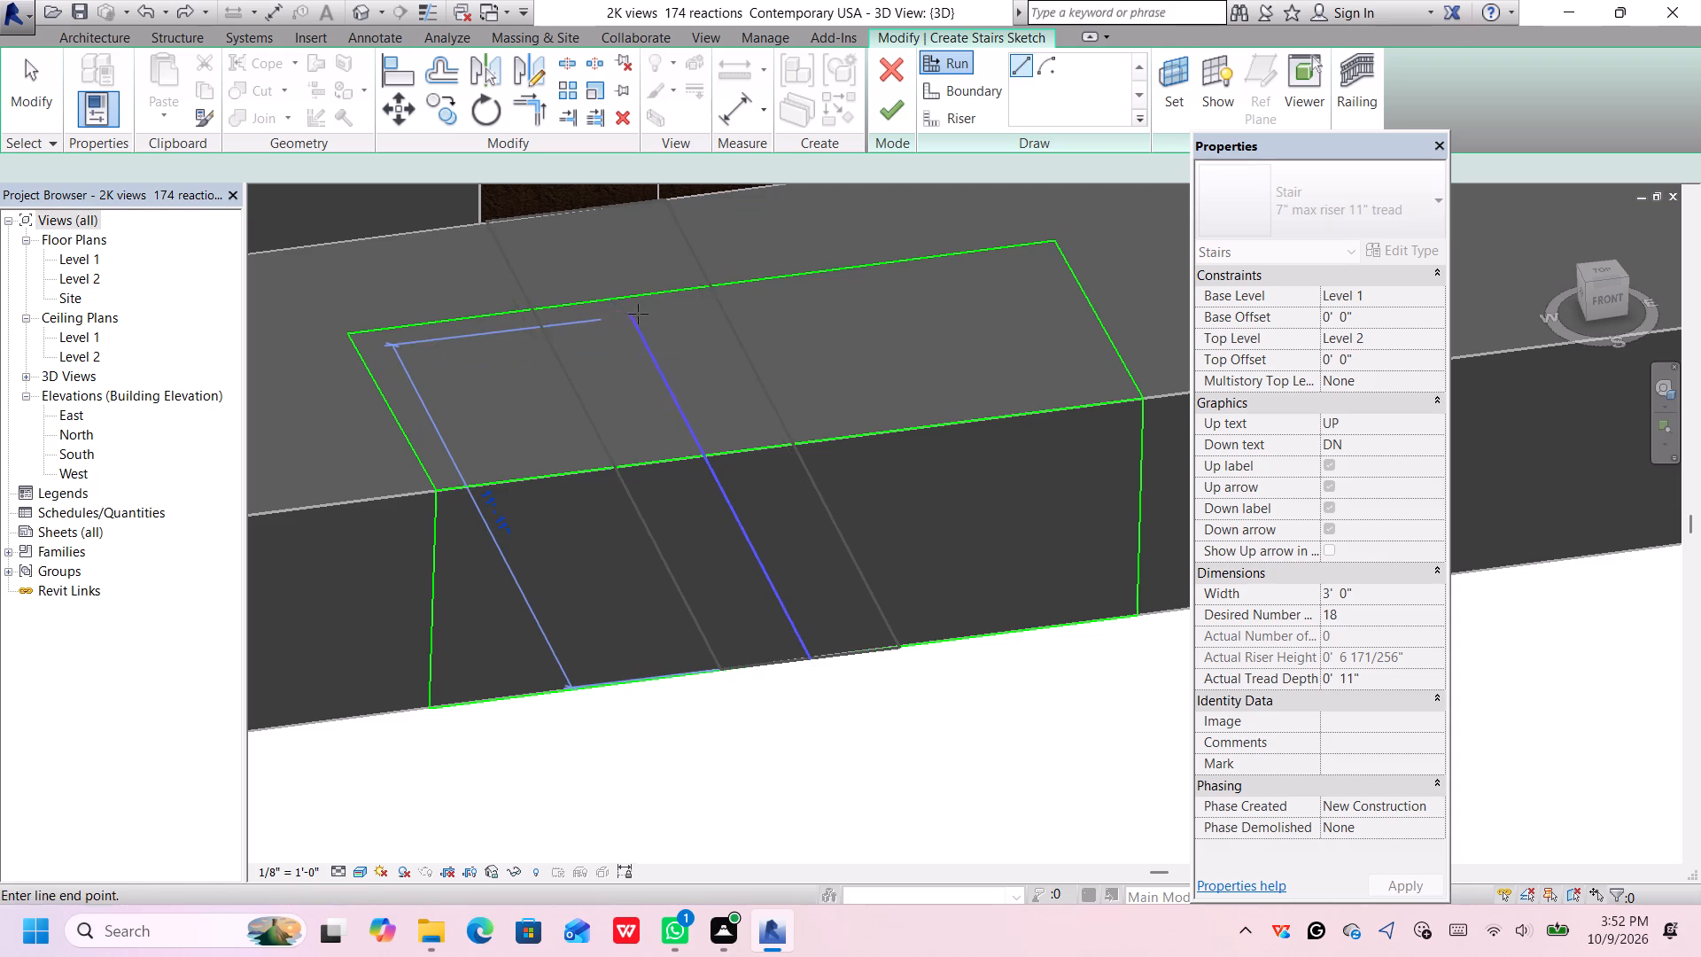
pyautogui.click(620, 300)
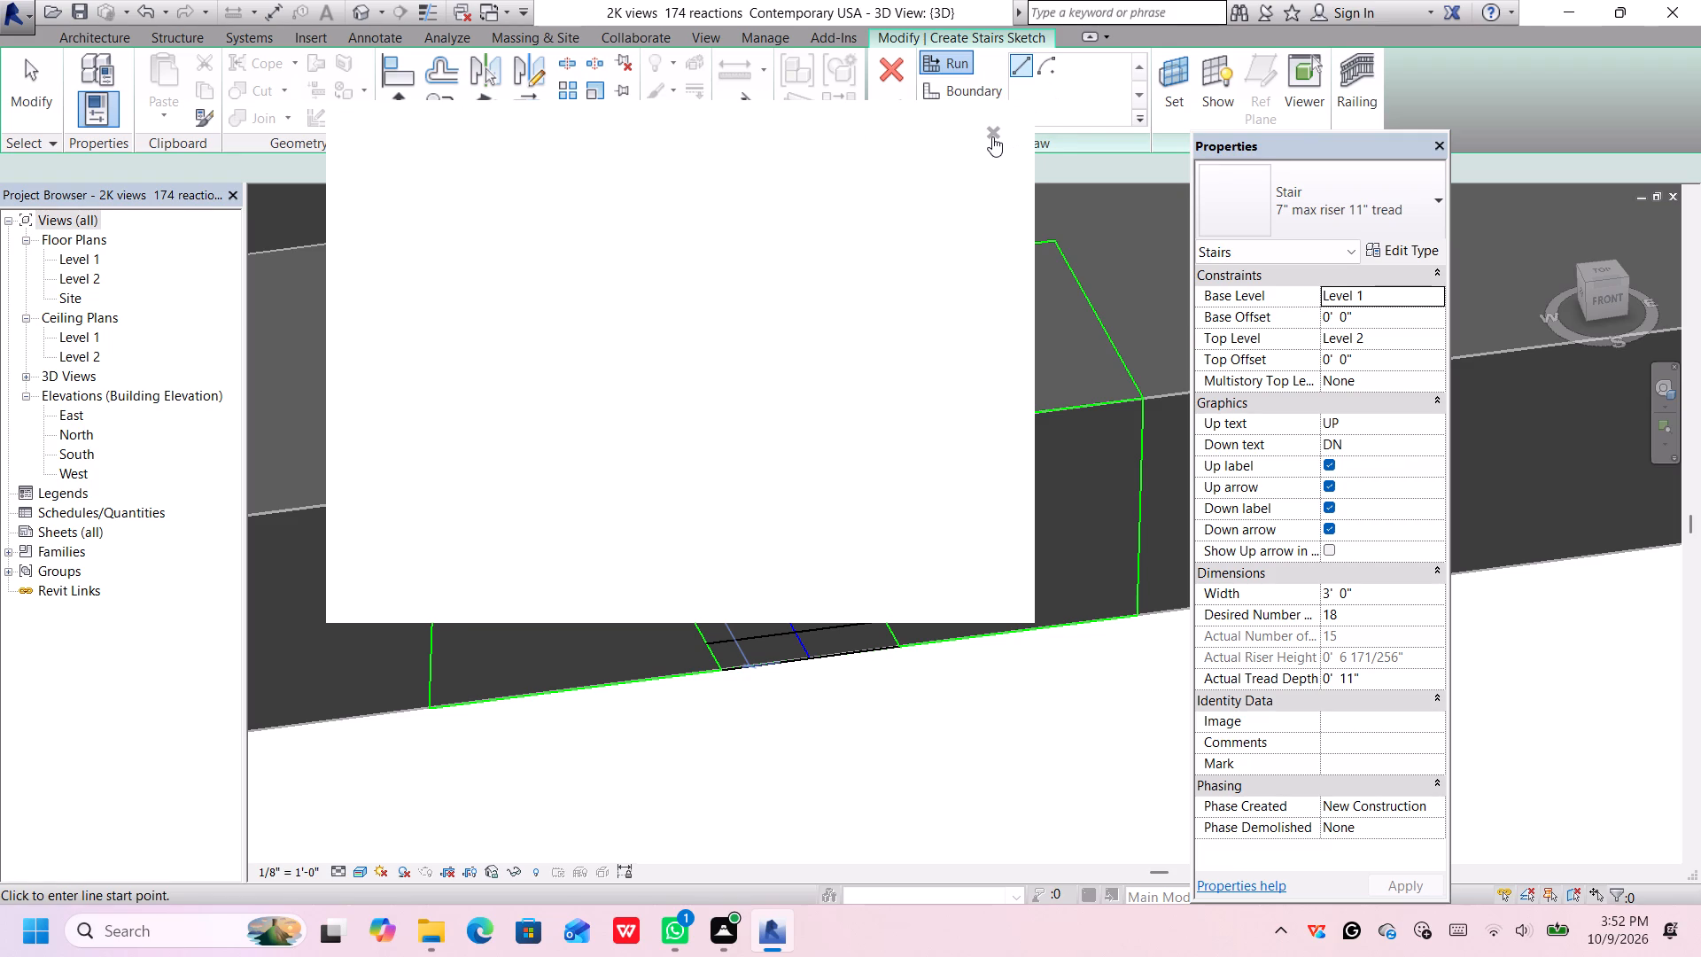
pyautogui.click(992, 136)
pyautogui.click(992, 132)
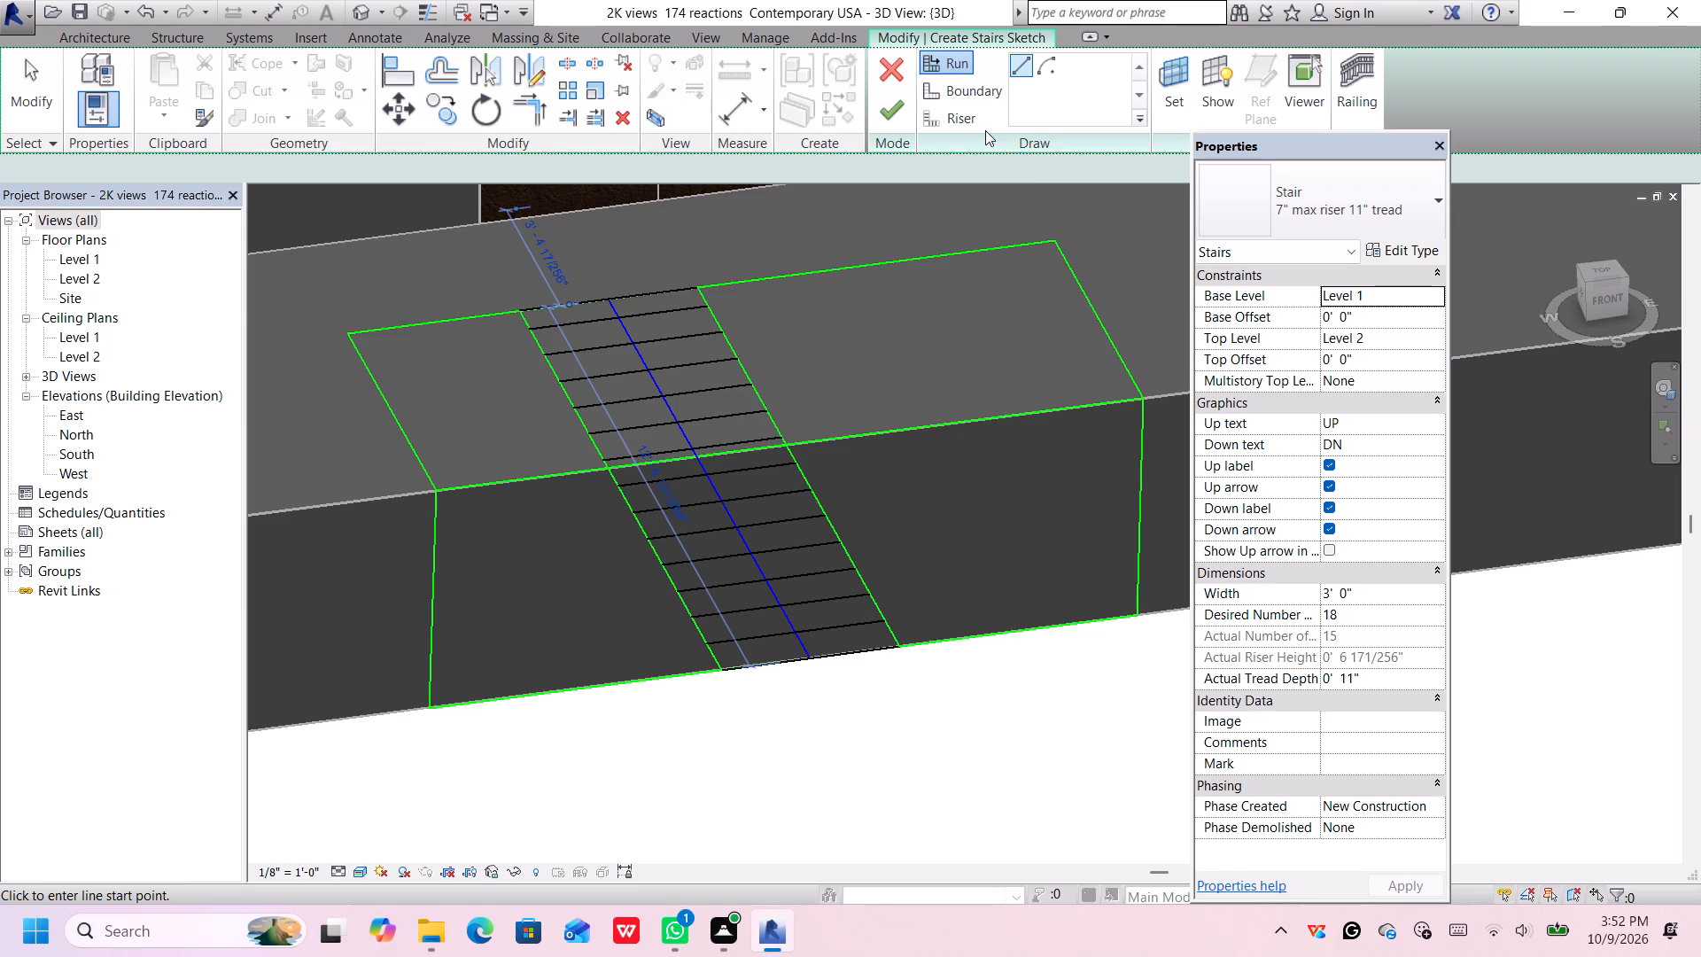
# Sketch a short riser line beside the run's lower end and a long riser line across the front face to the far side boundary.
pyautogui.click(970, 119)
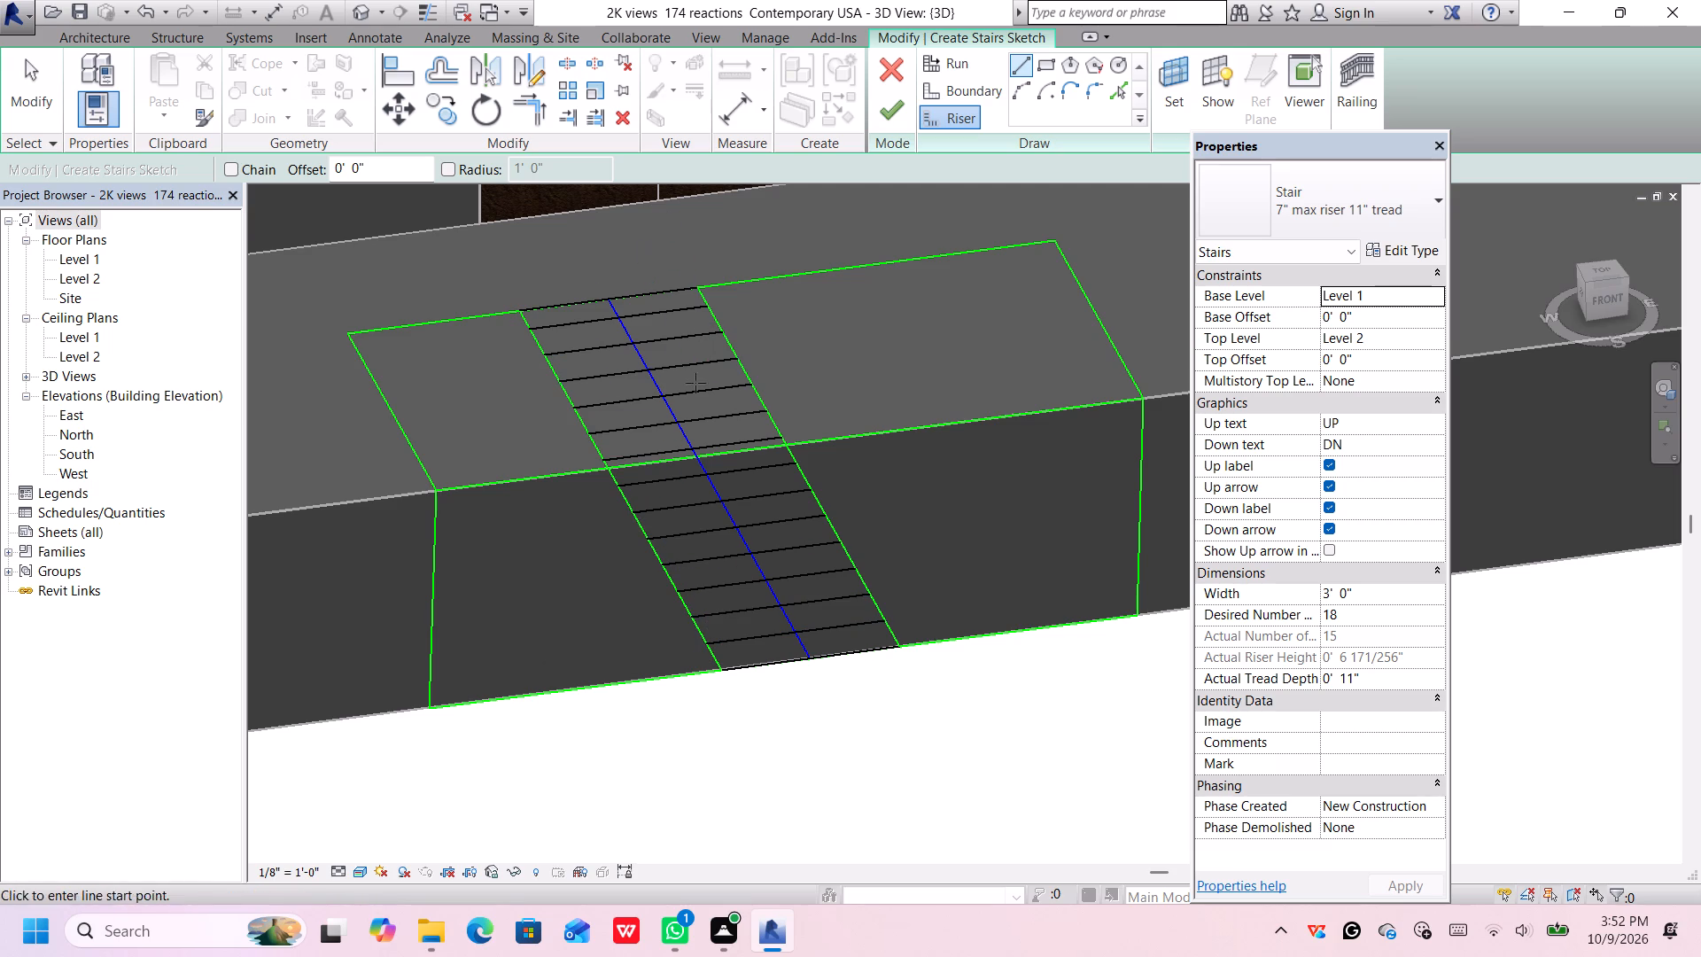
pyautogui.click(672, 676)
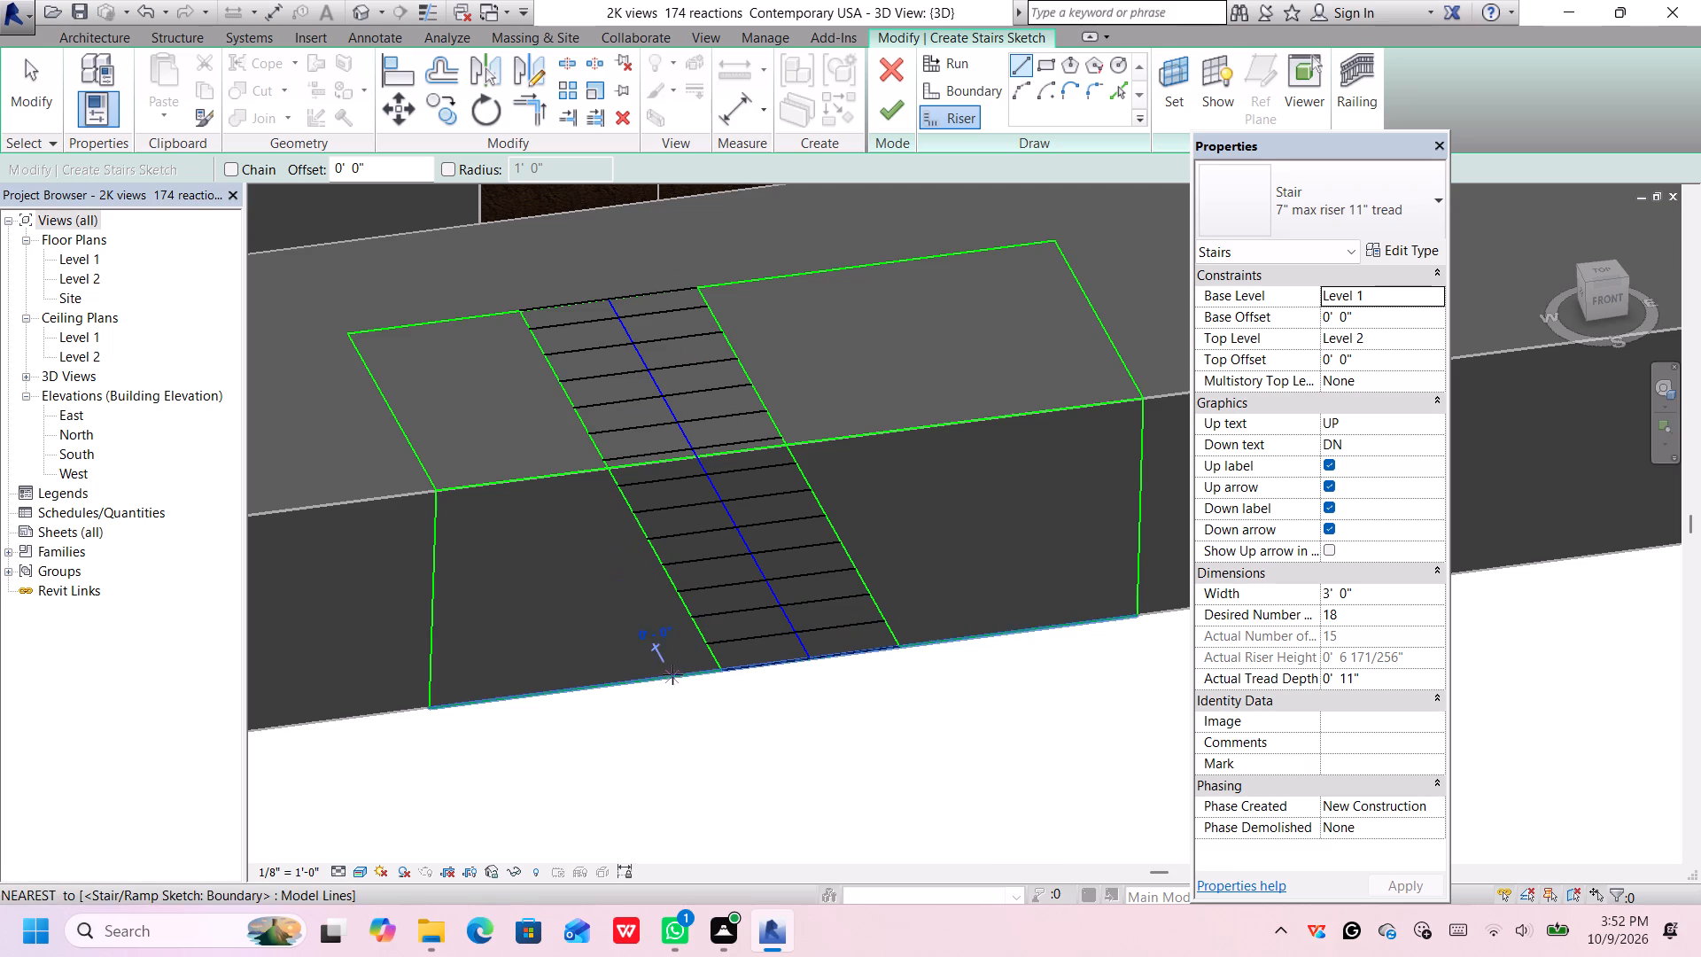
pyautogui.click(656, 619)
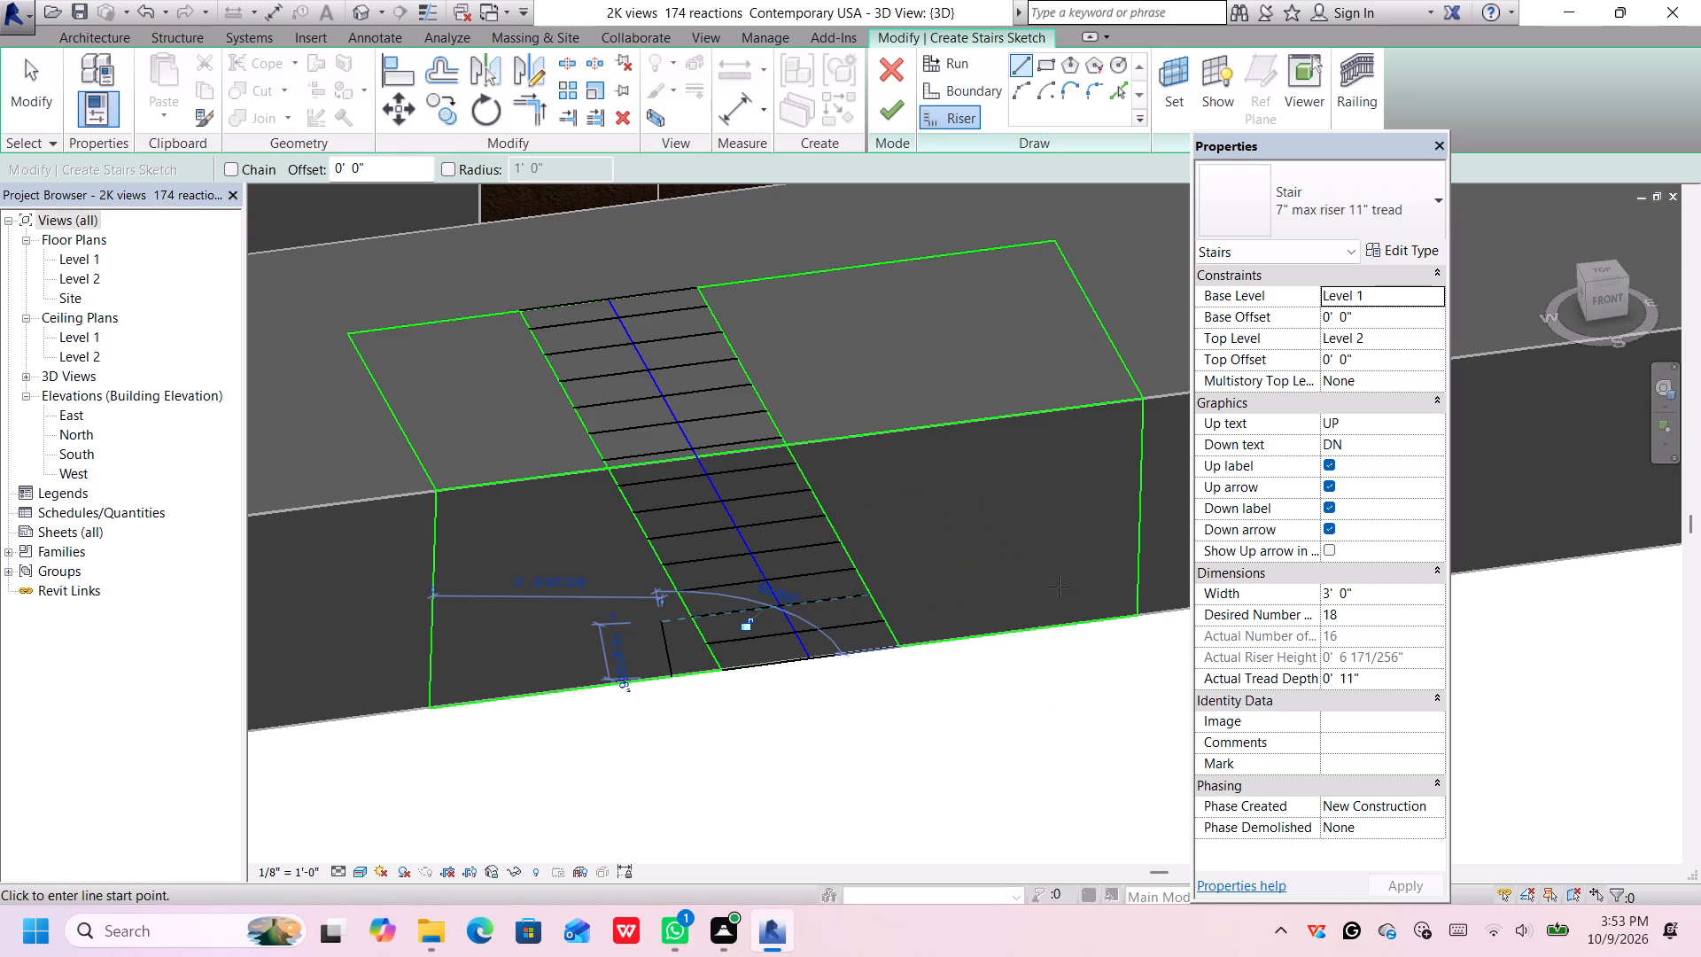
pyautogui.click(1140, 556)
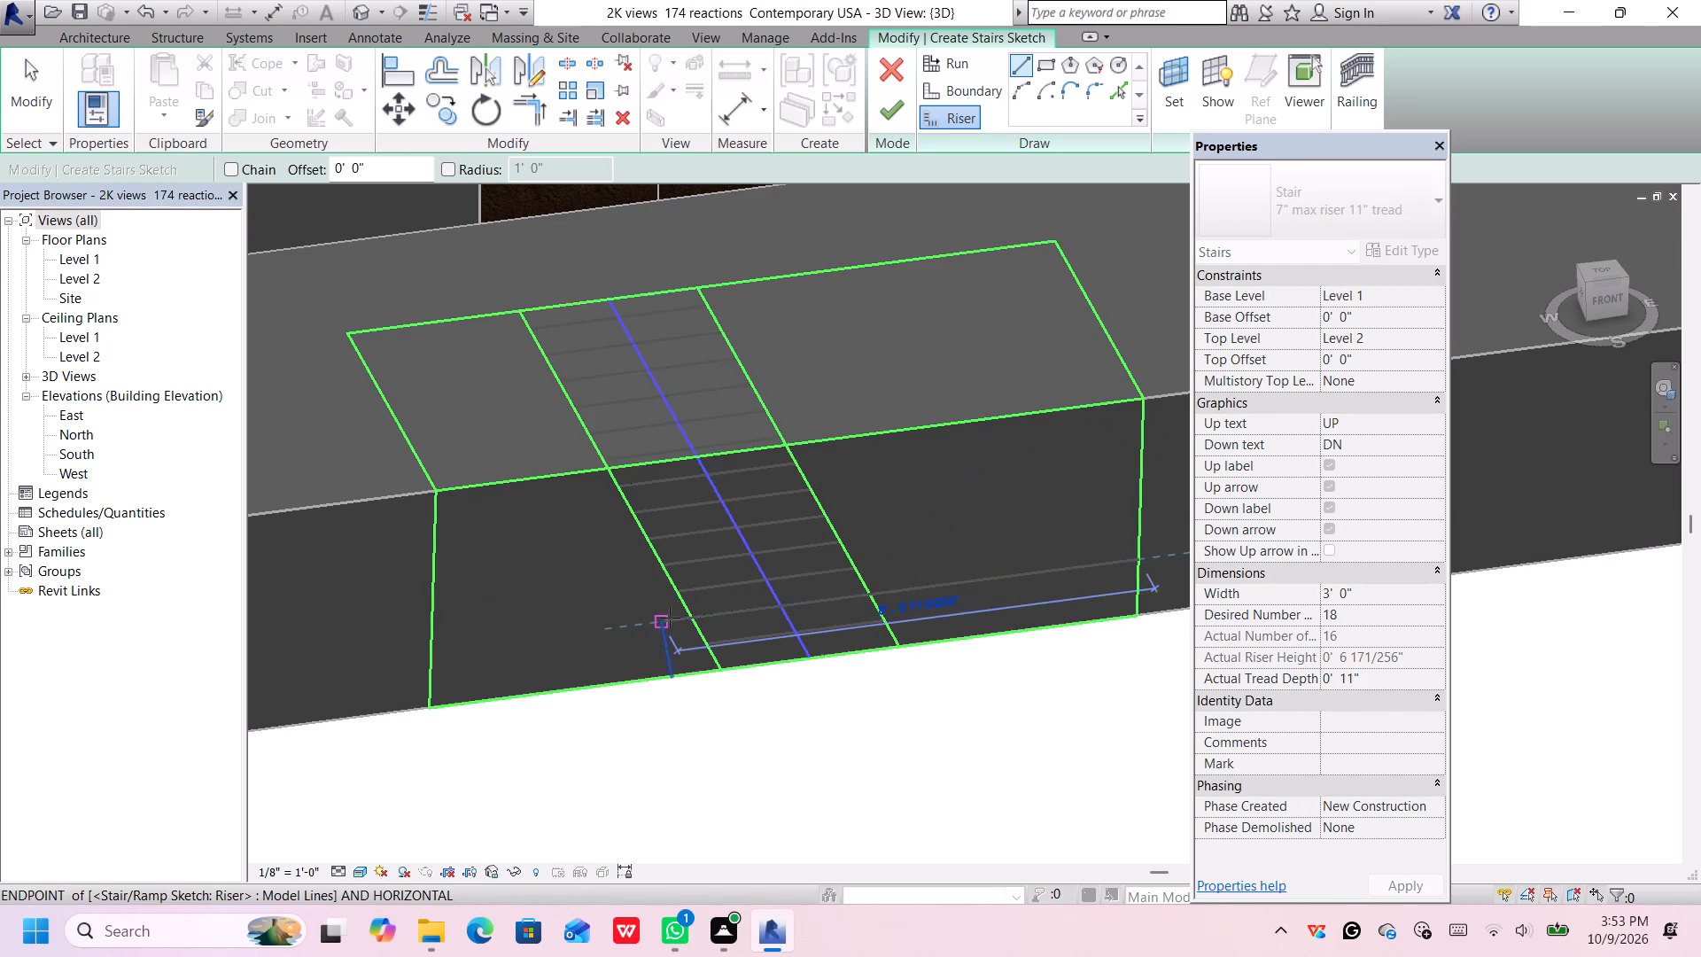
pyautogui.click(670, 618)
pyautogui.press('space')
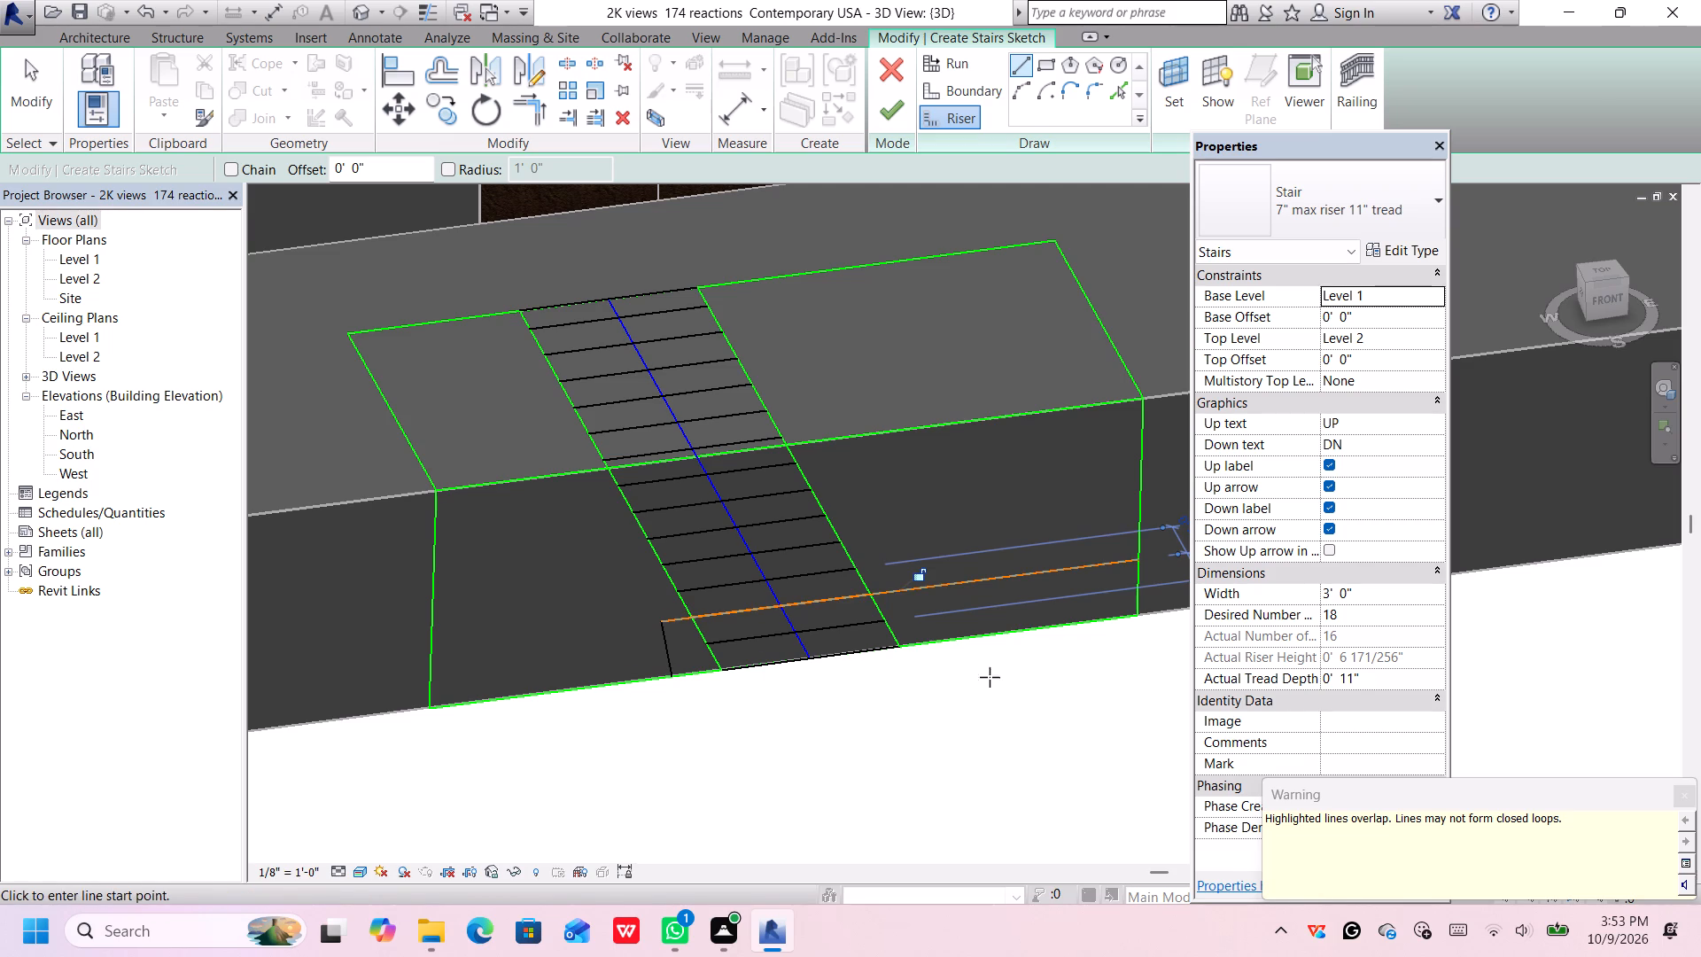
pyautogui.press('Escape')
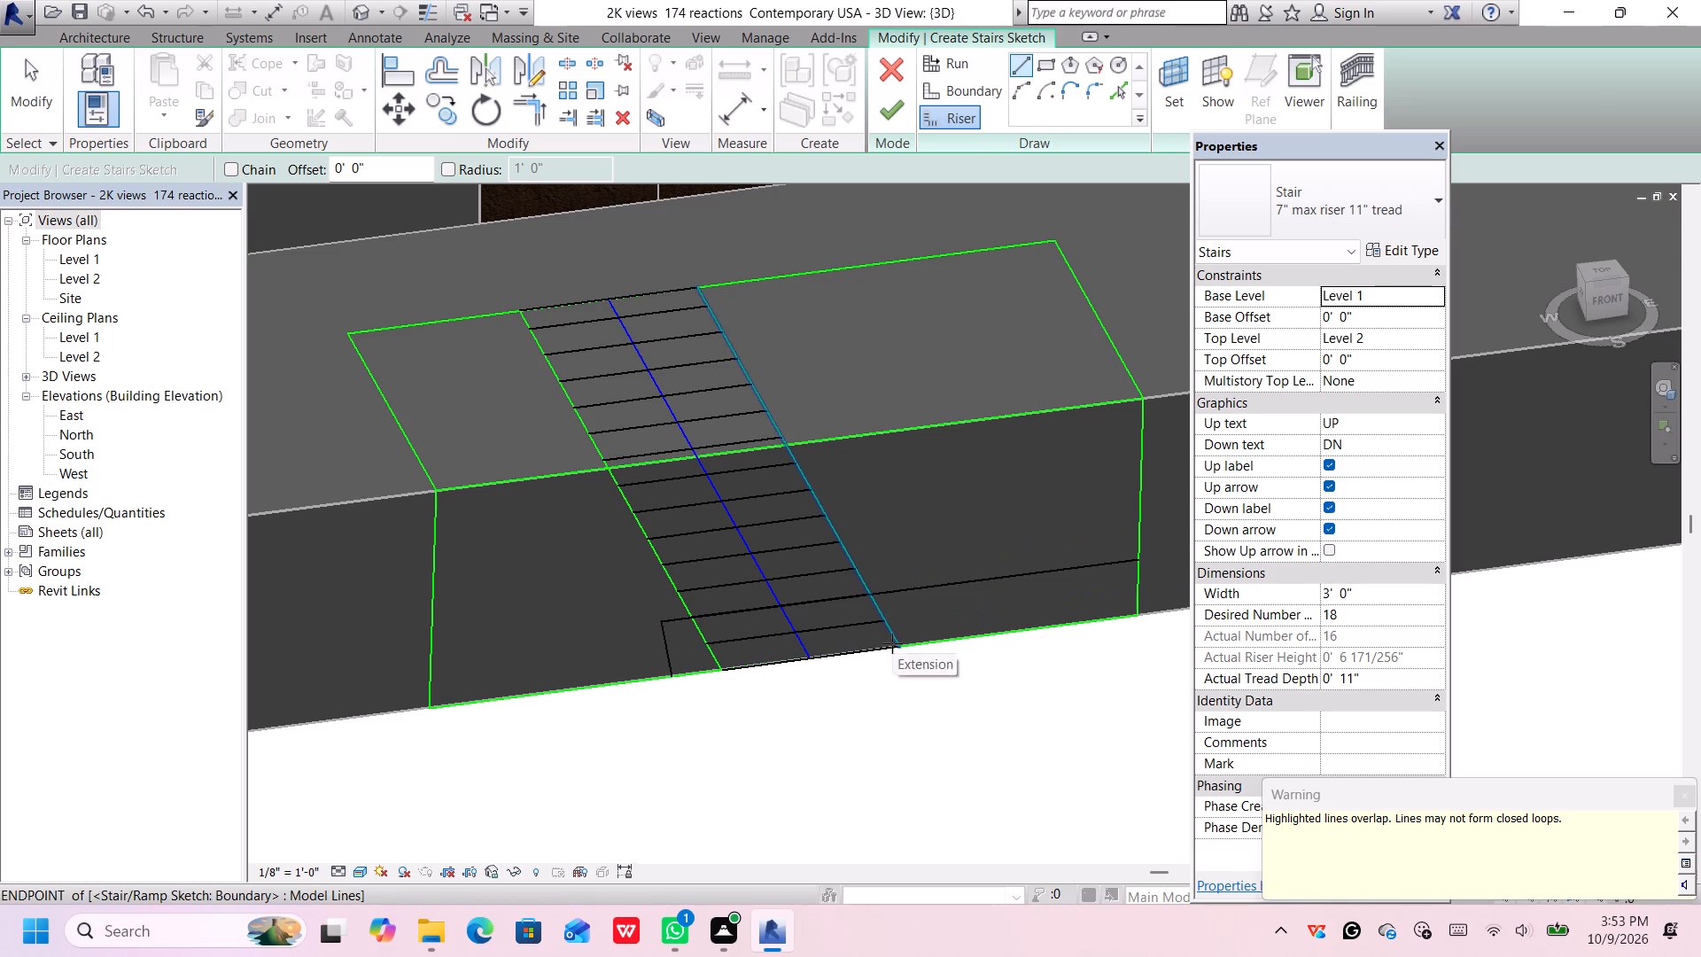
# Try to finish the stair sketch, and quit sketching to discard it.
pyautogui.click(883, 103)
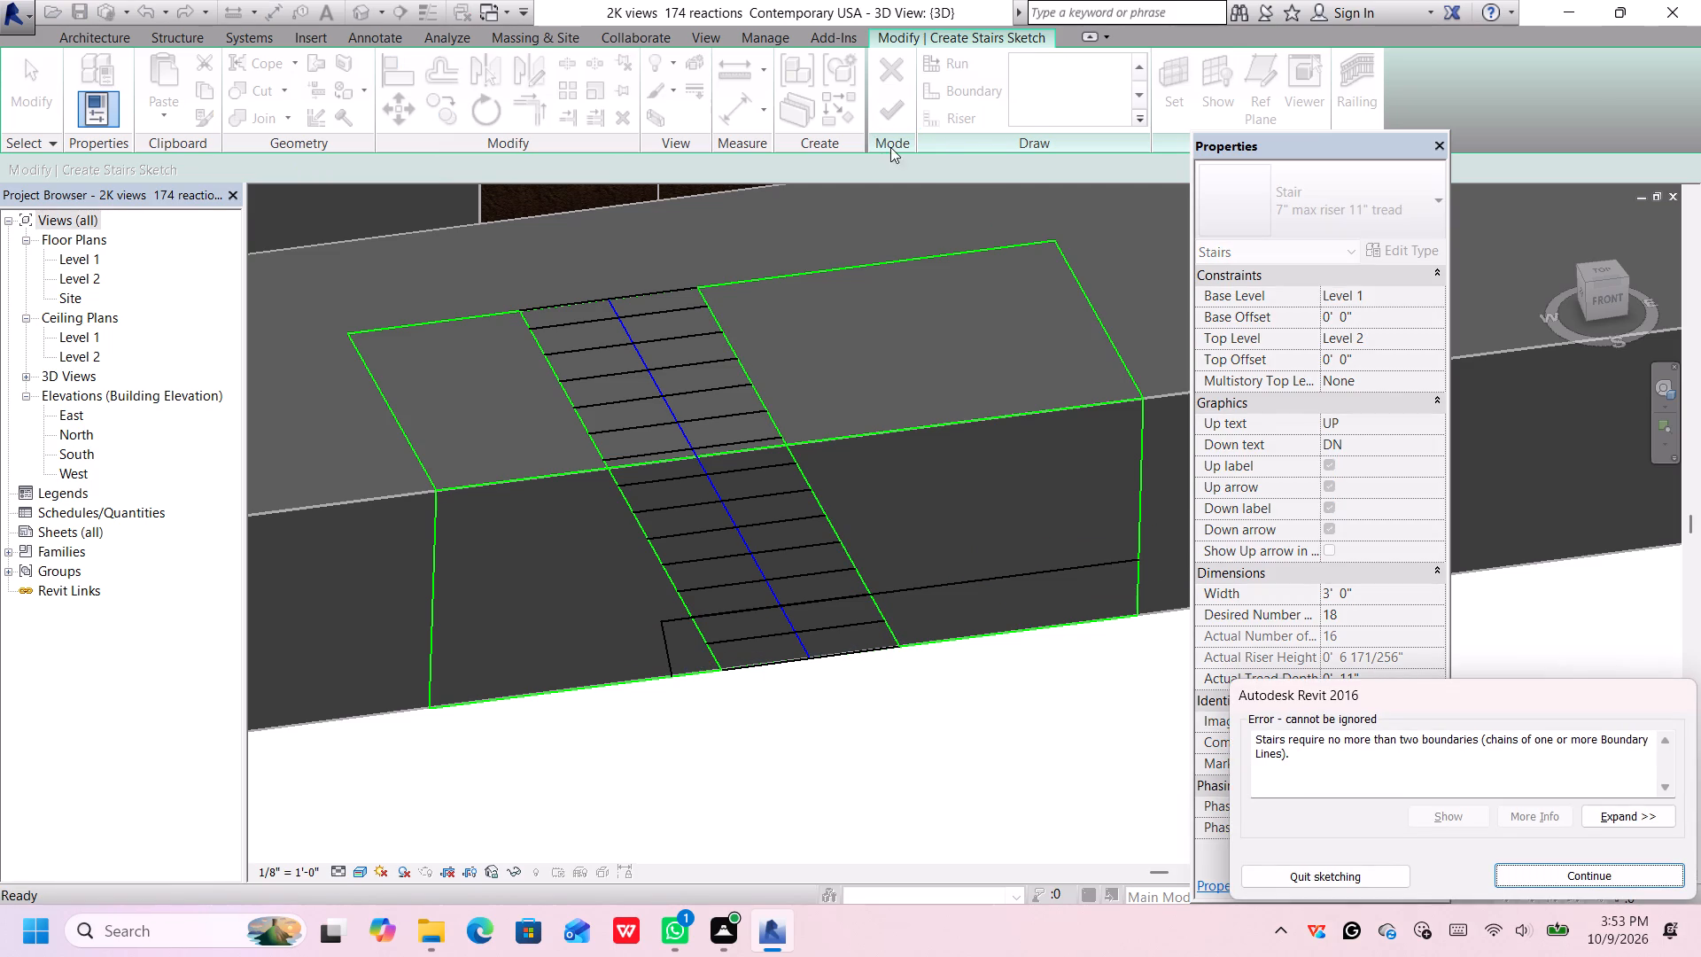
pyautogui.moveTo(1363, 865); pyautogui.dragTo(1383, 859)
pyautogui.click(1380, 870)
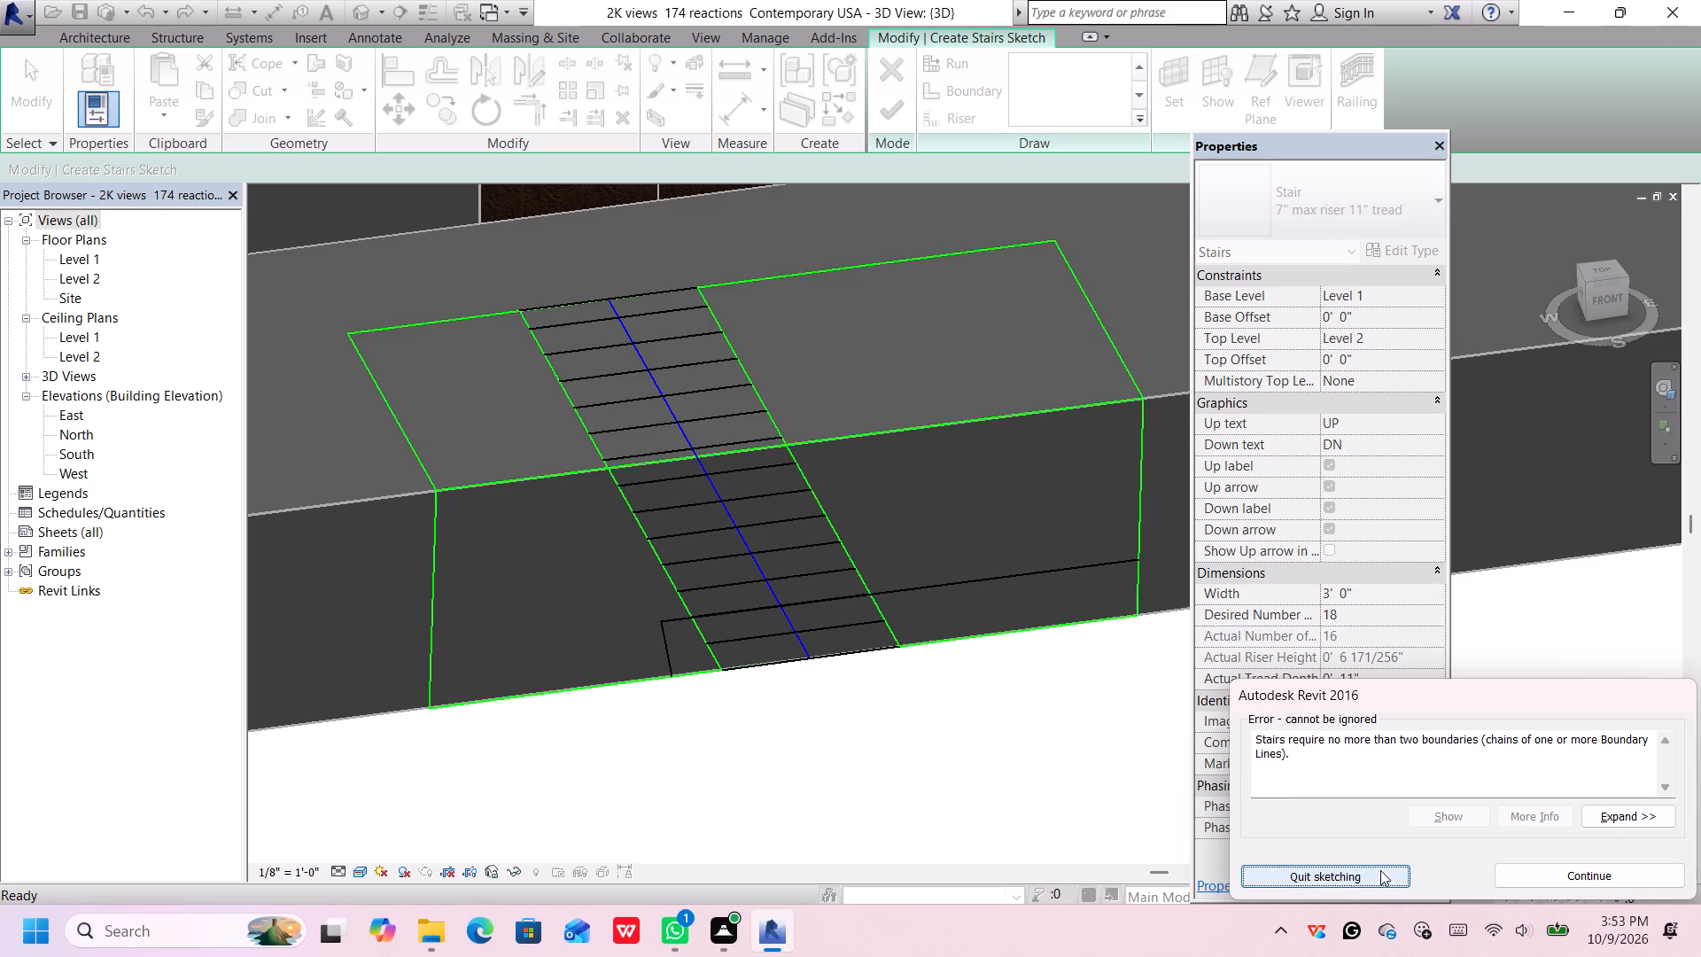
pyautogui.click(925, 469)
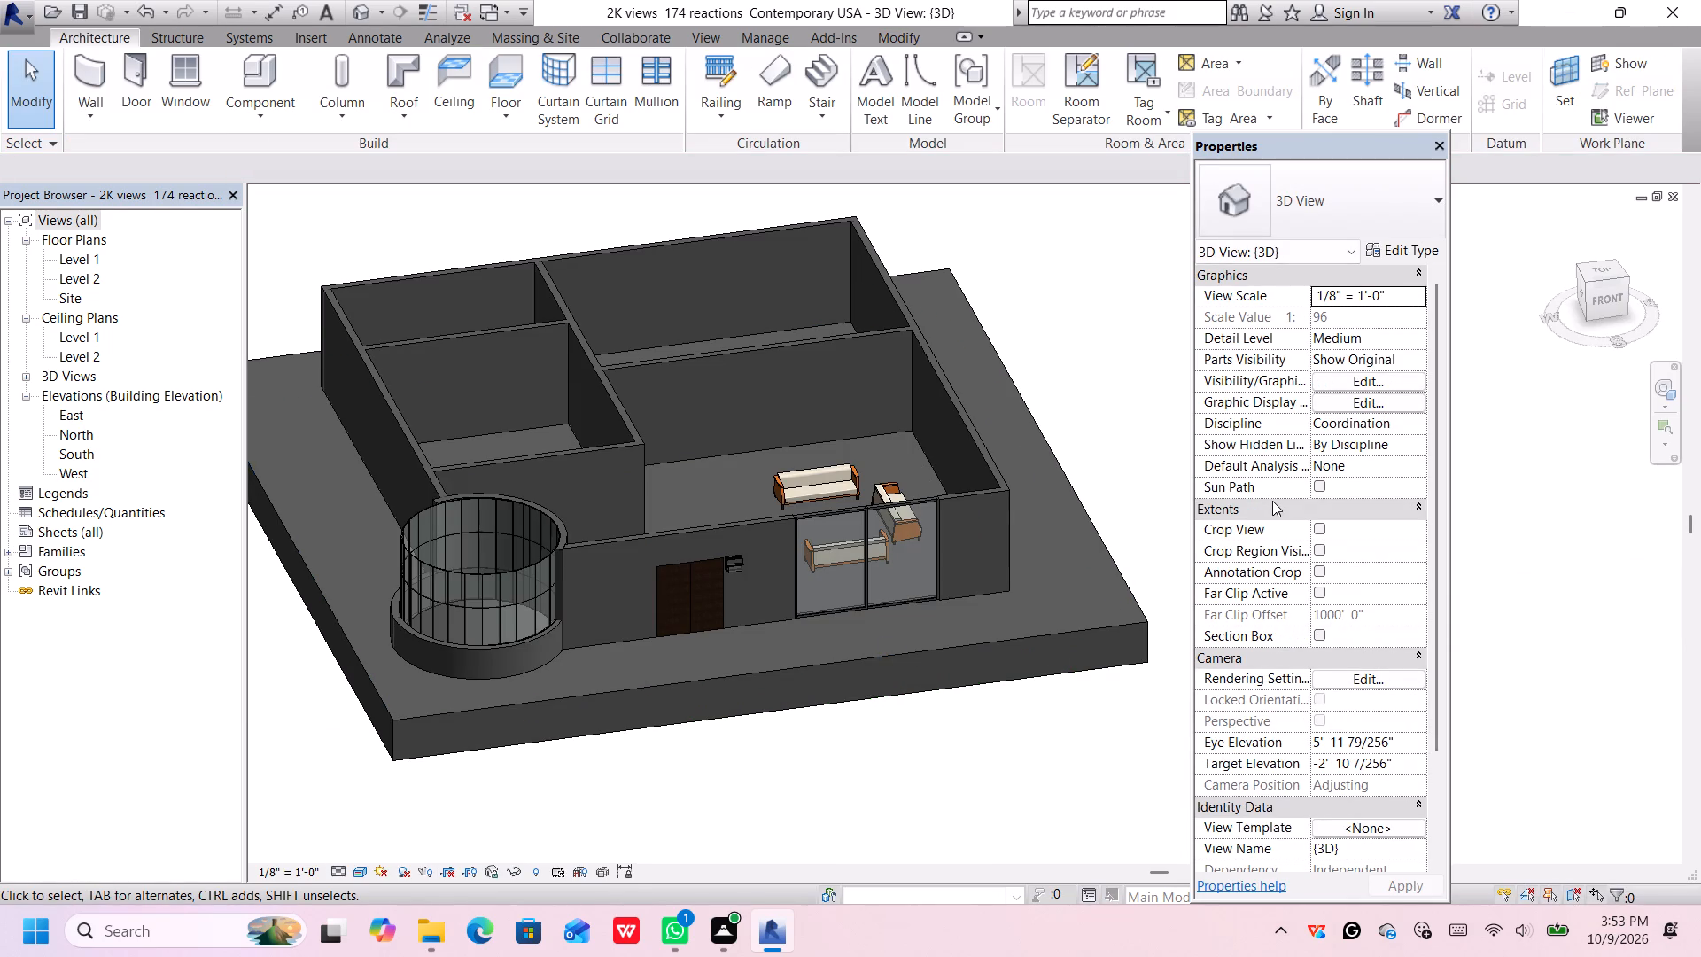
# Start a Stair by Component and place a straight 3' wide run about 7'-4" long from the slab's lower front edge toward the entrance door.
pyautogui.scroll(4, 774, 152)
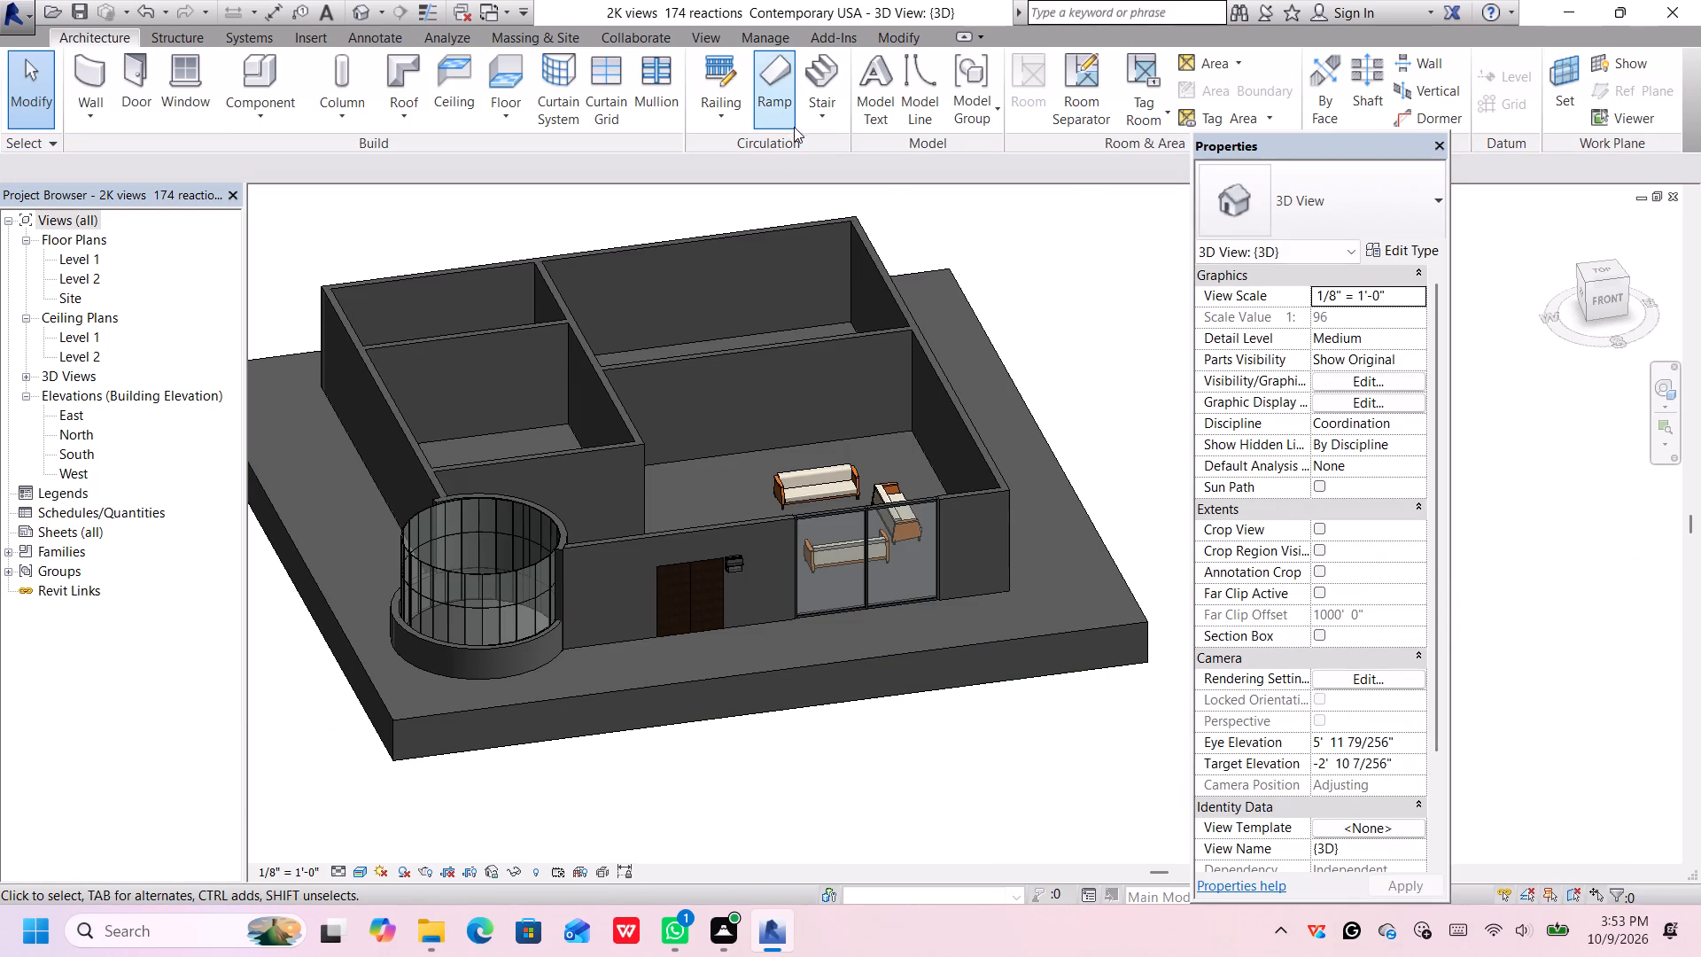
pyautogui.click(814, 114)
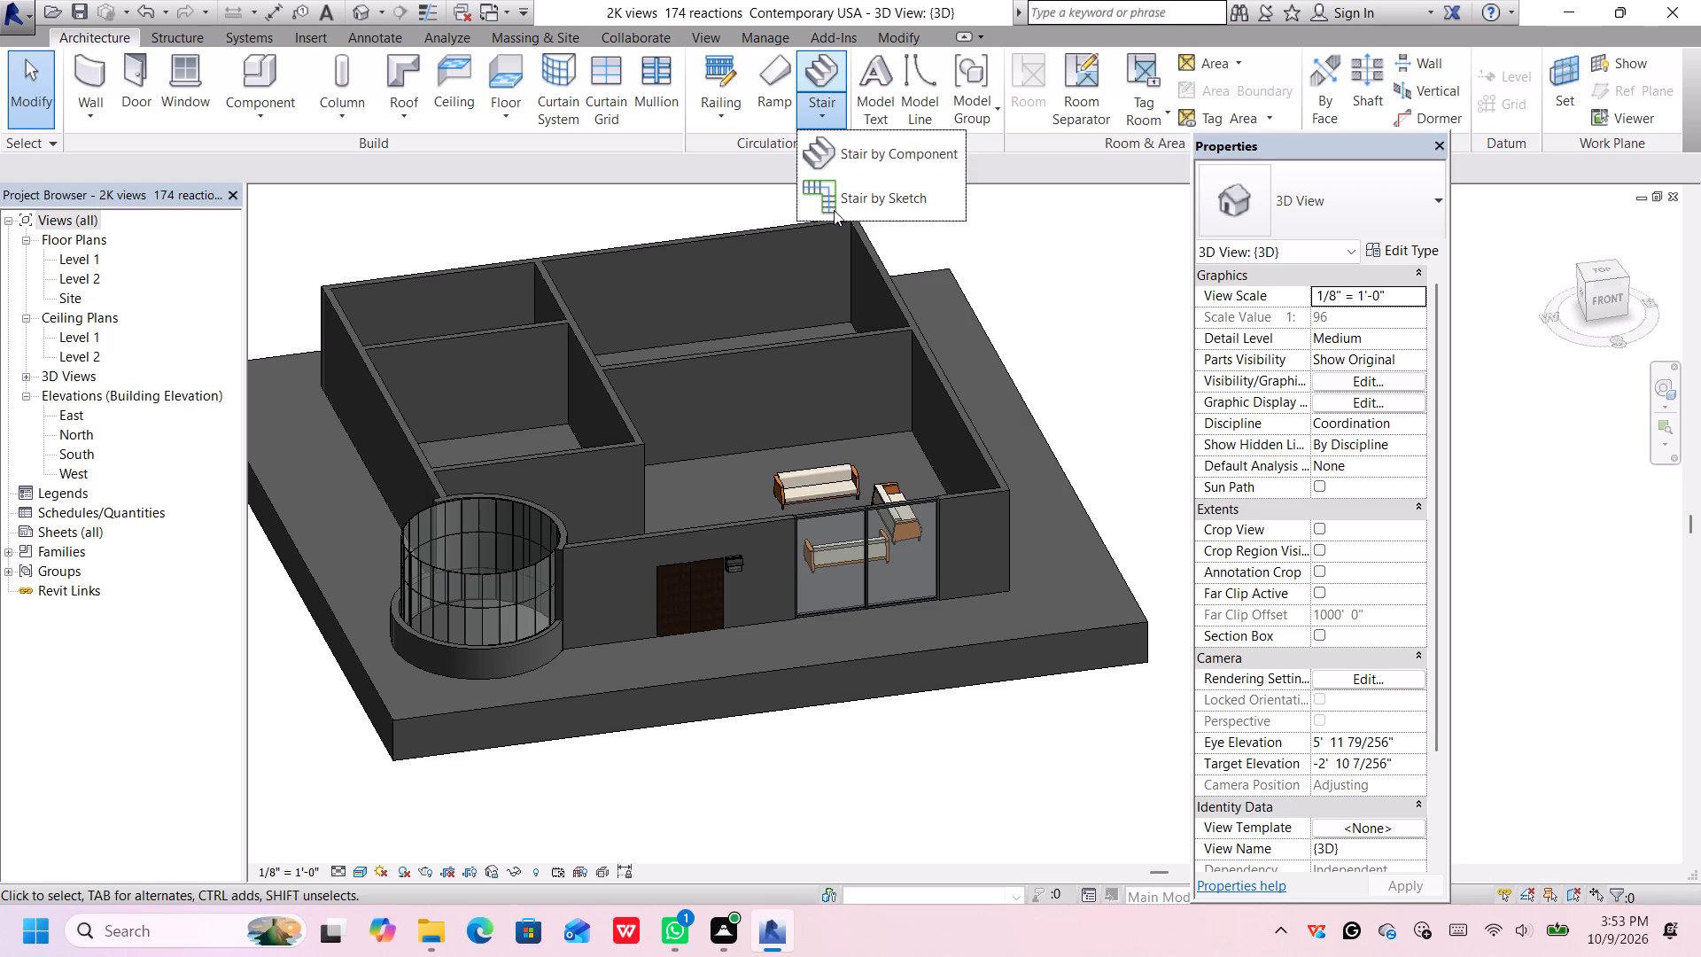
pyautogui.scroll(4, 834, 210)
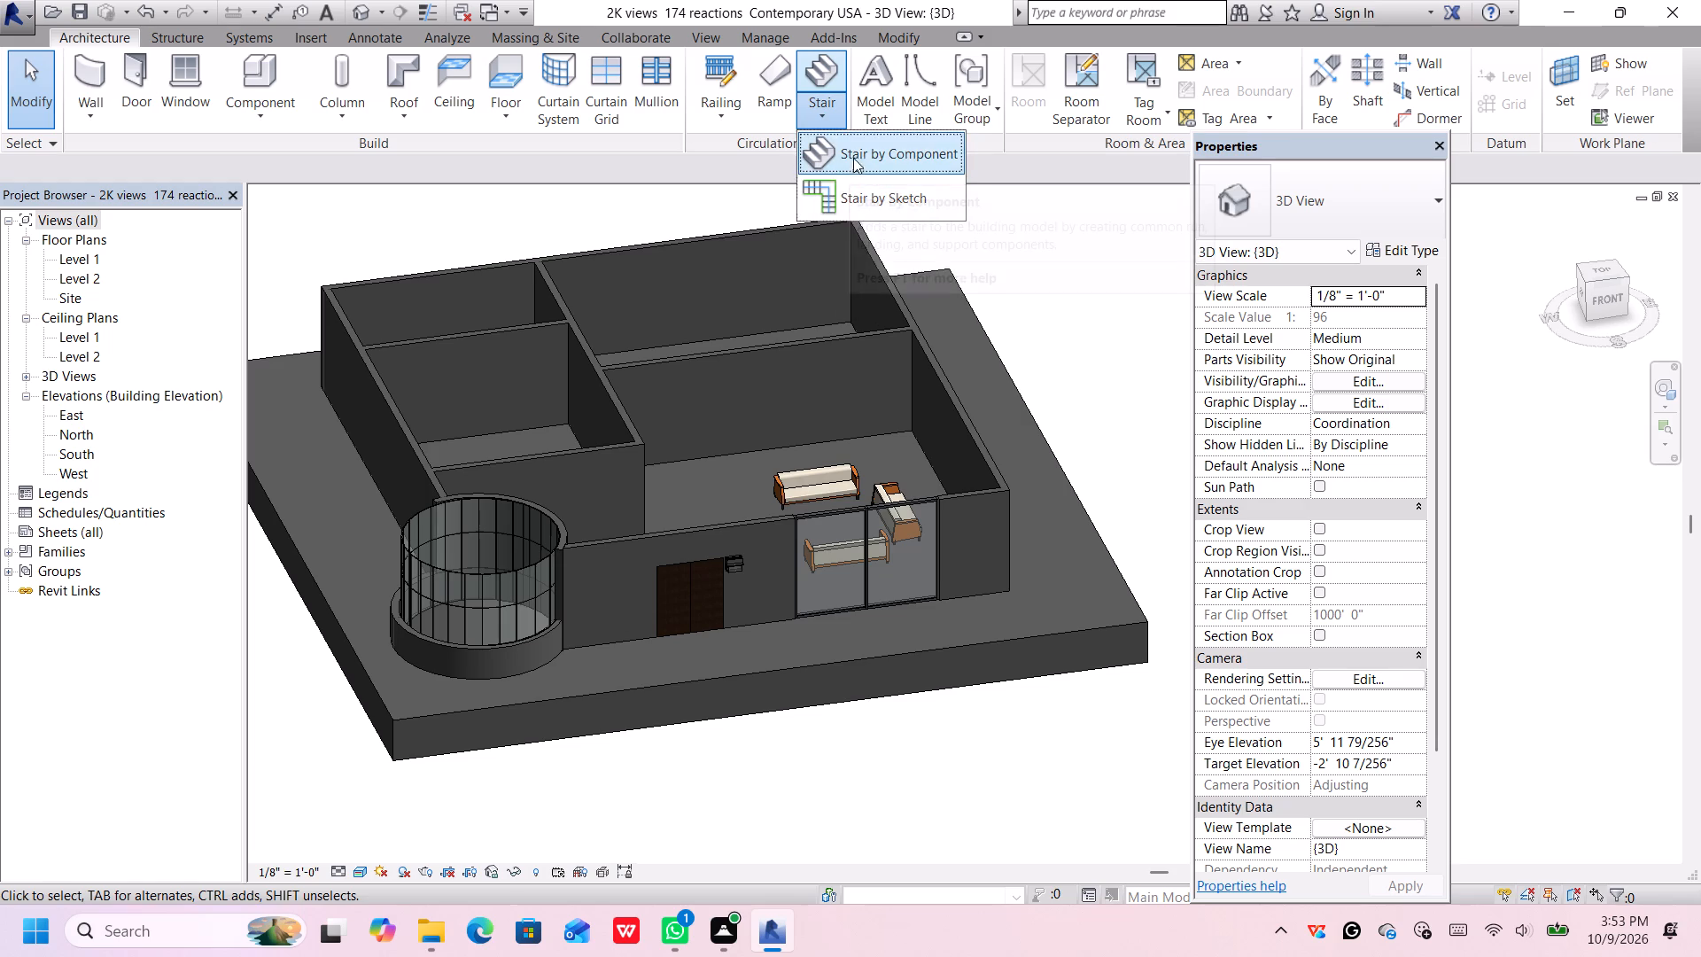
pyautogui.click(859, 153)
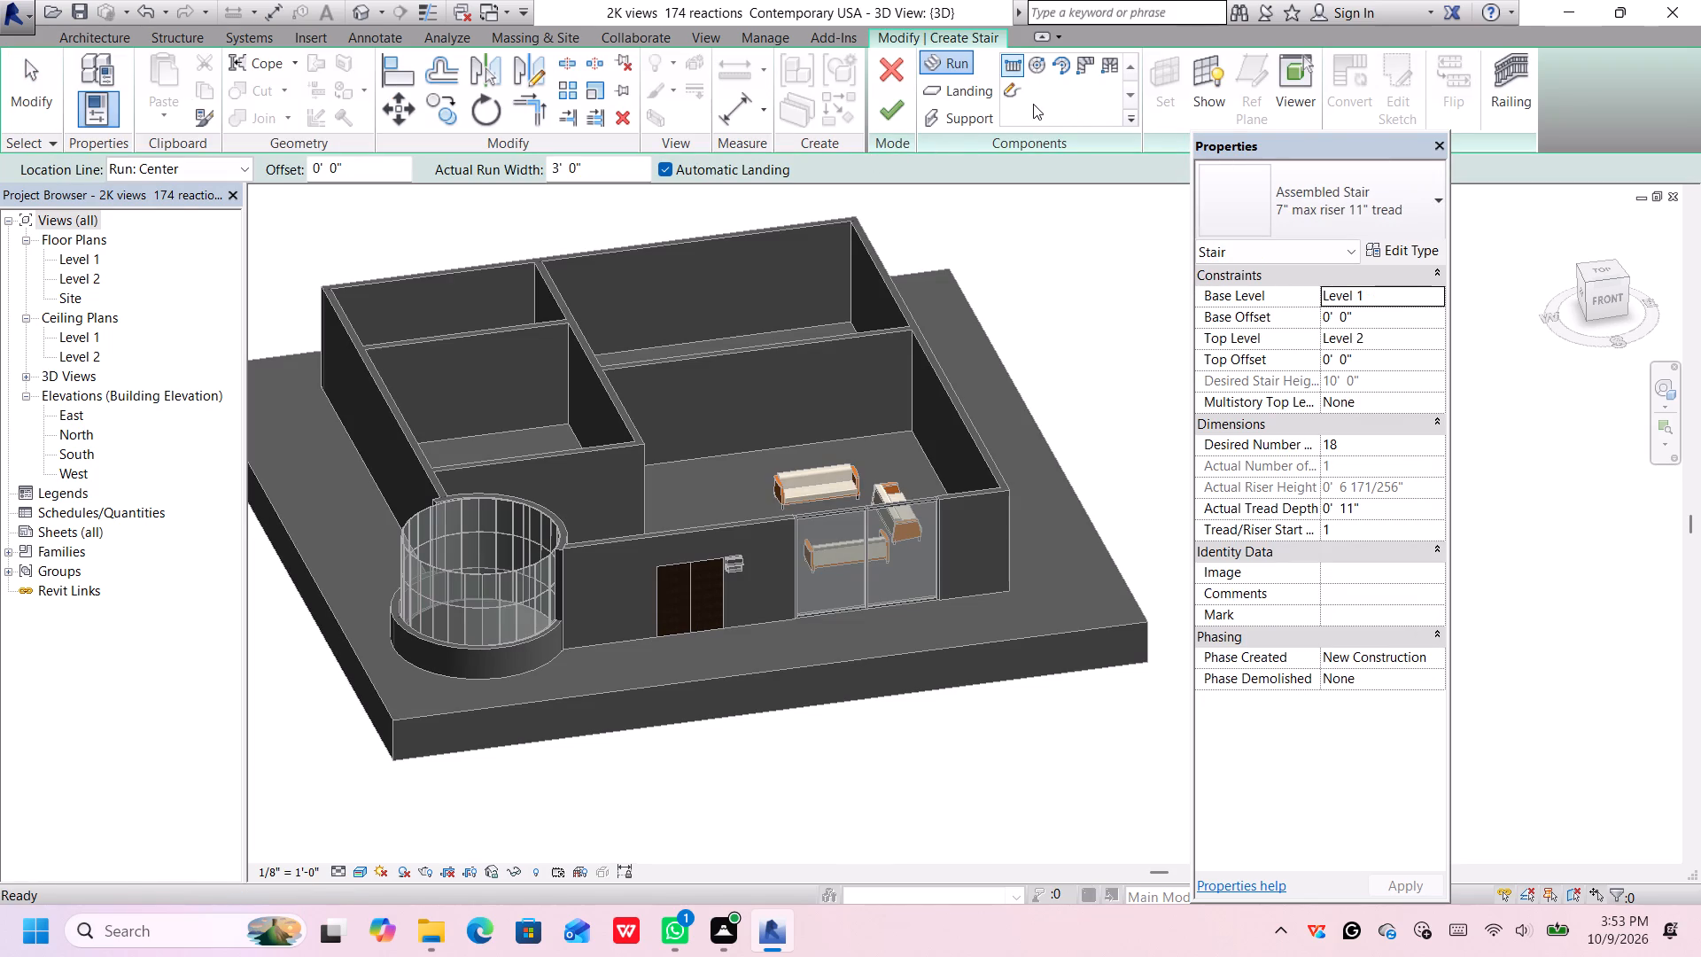
pyautogui.scroll(4, 882, 732)
pyautogui.scroll(-1, 890, 699)
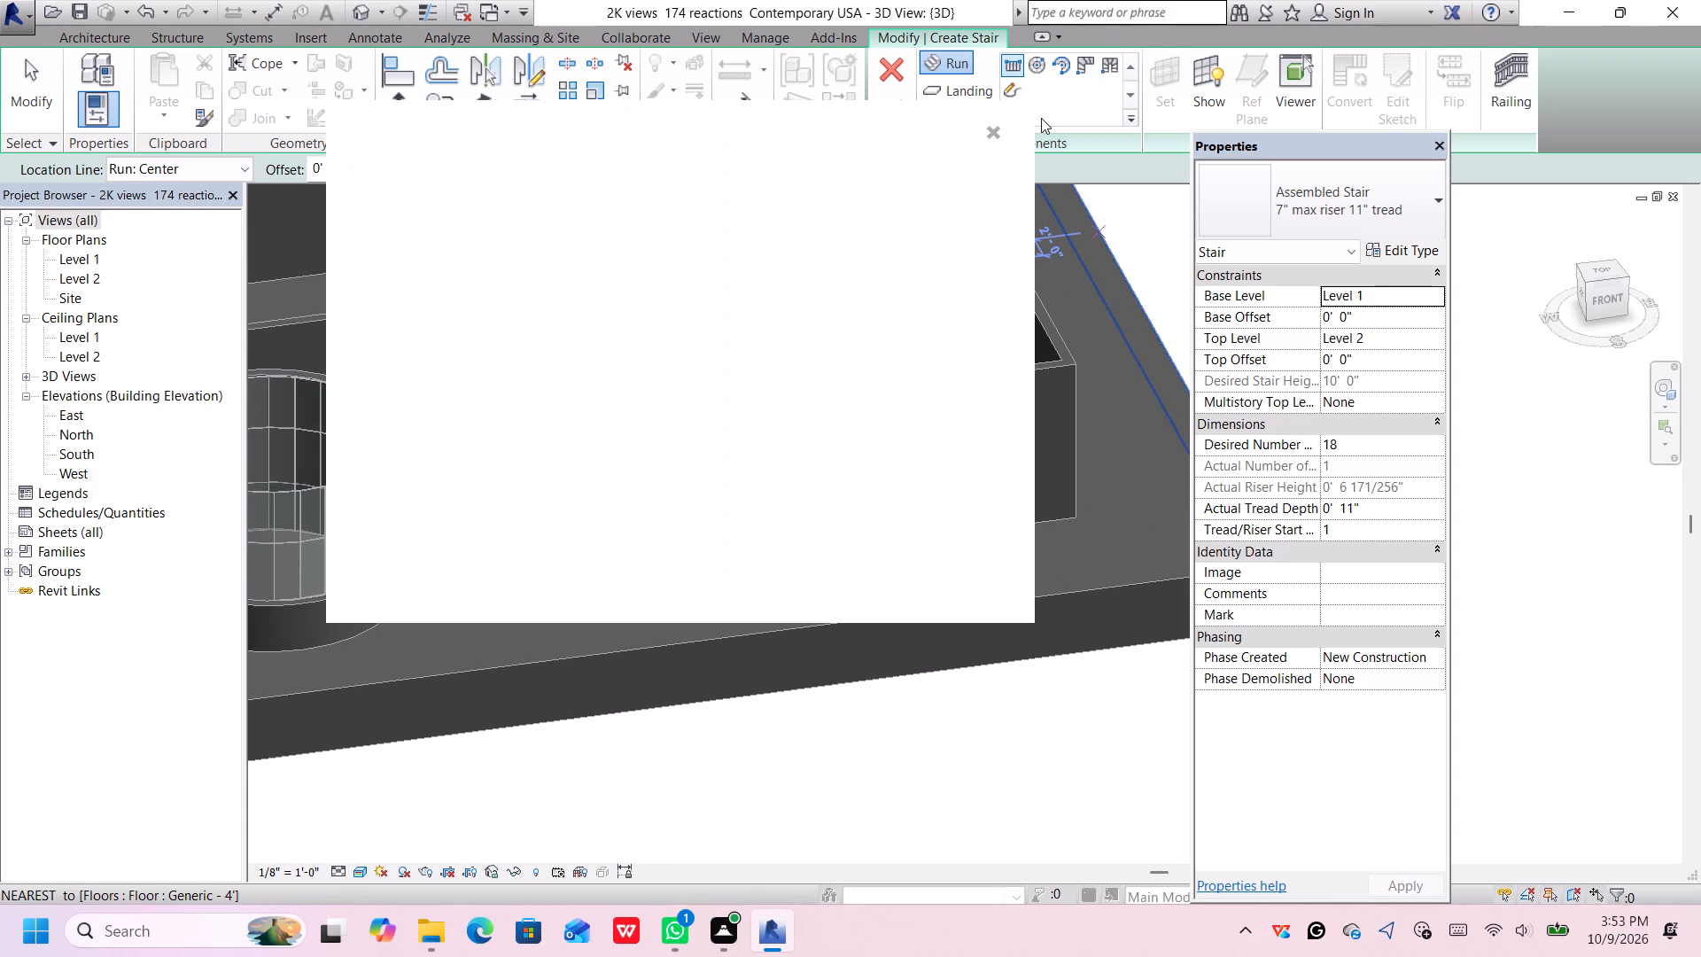
pyautogui.click(991, 131)
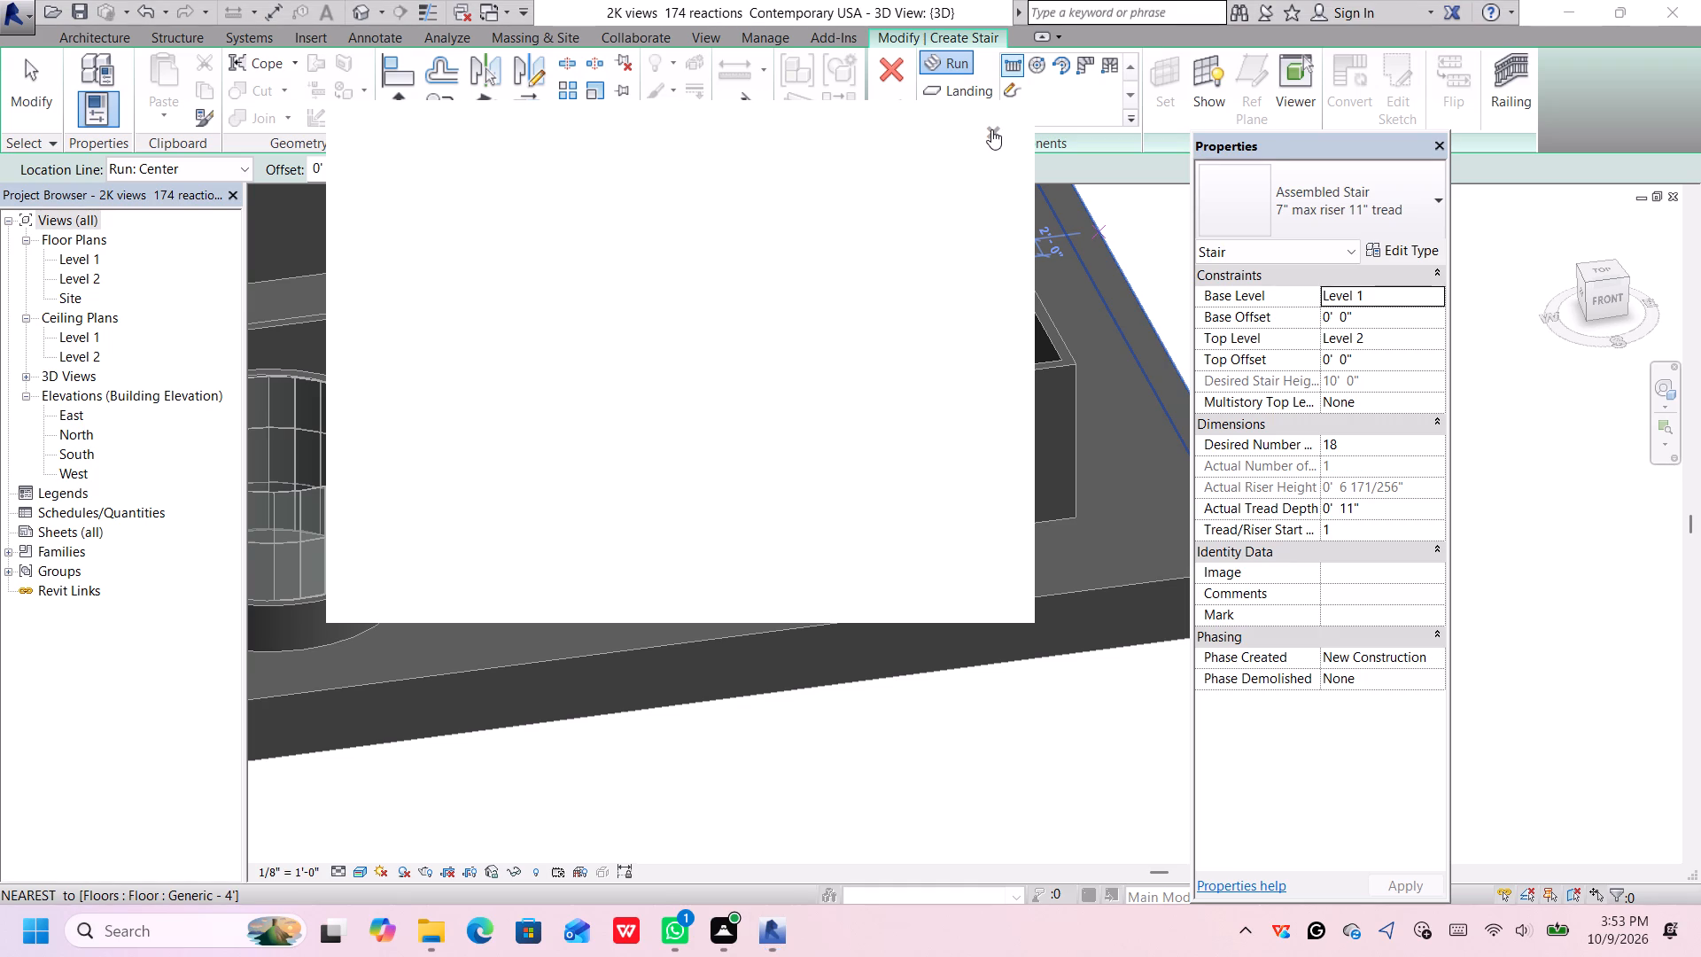
pyautogui.click(1014, 66)
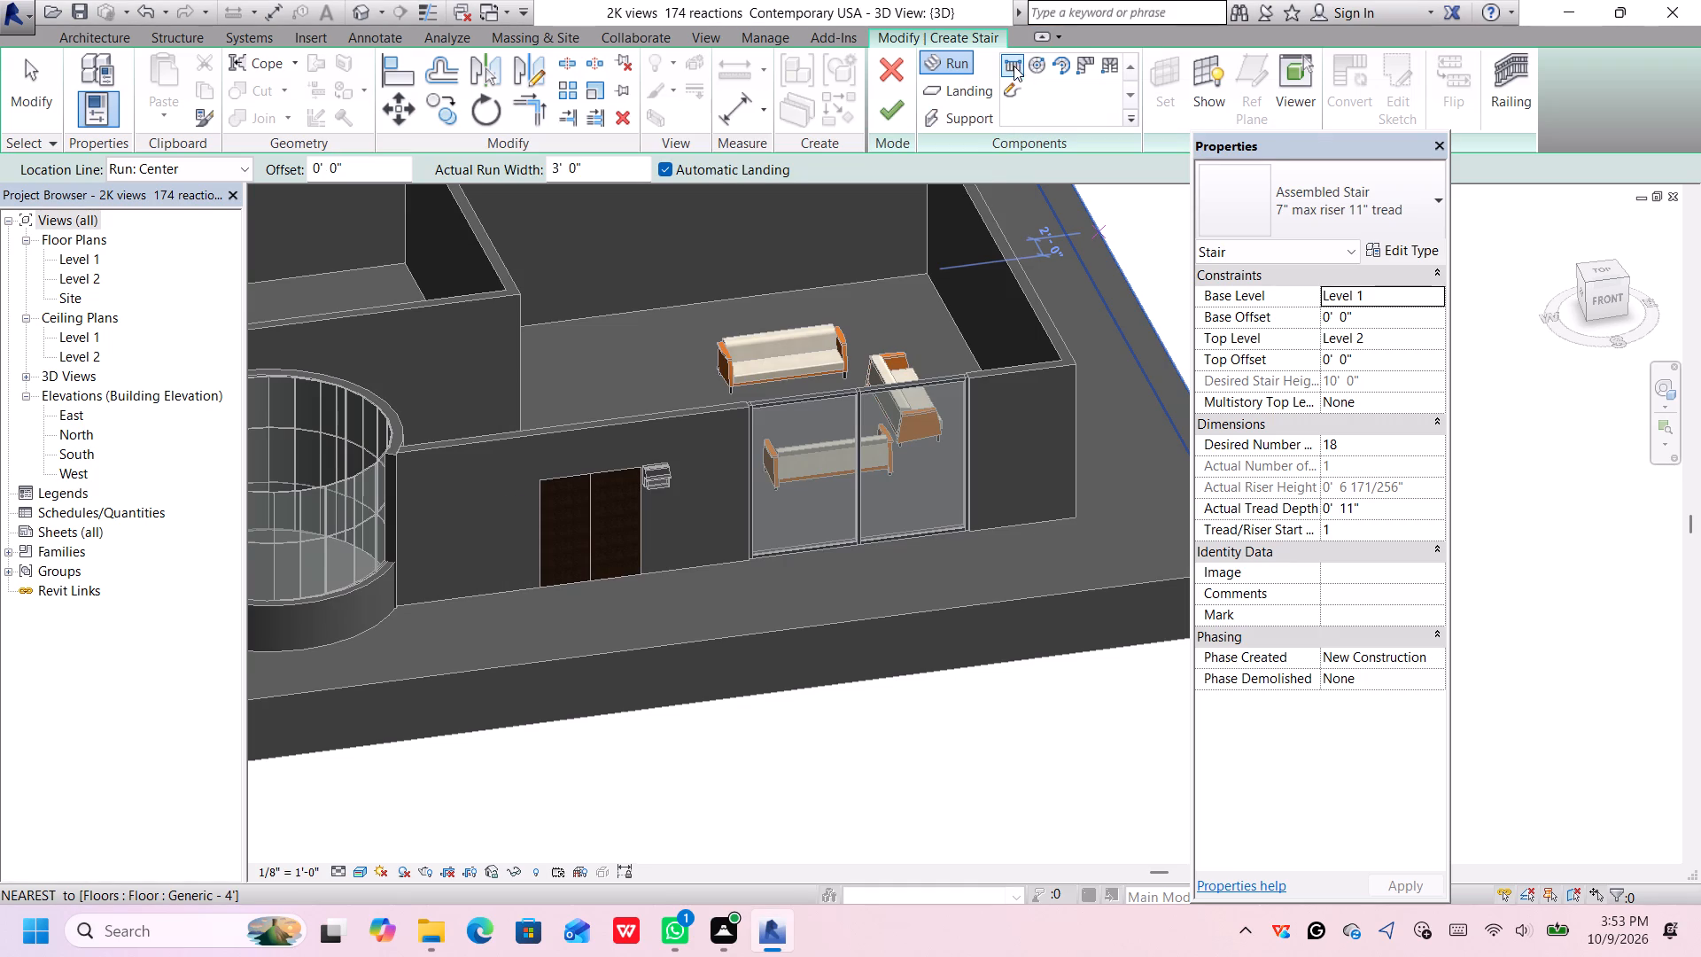
pyautogui.click(611, 713)
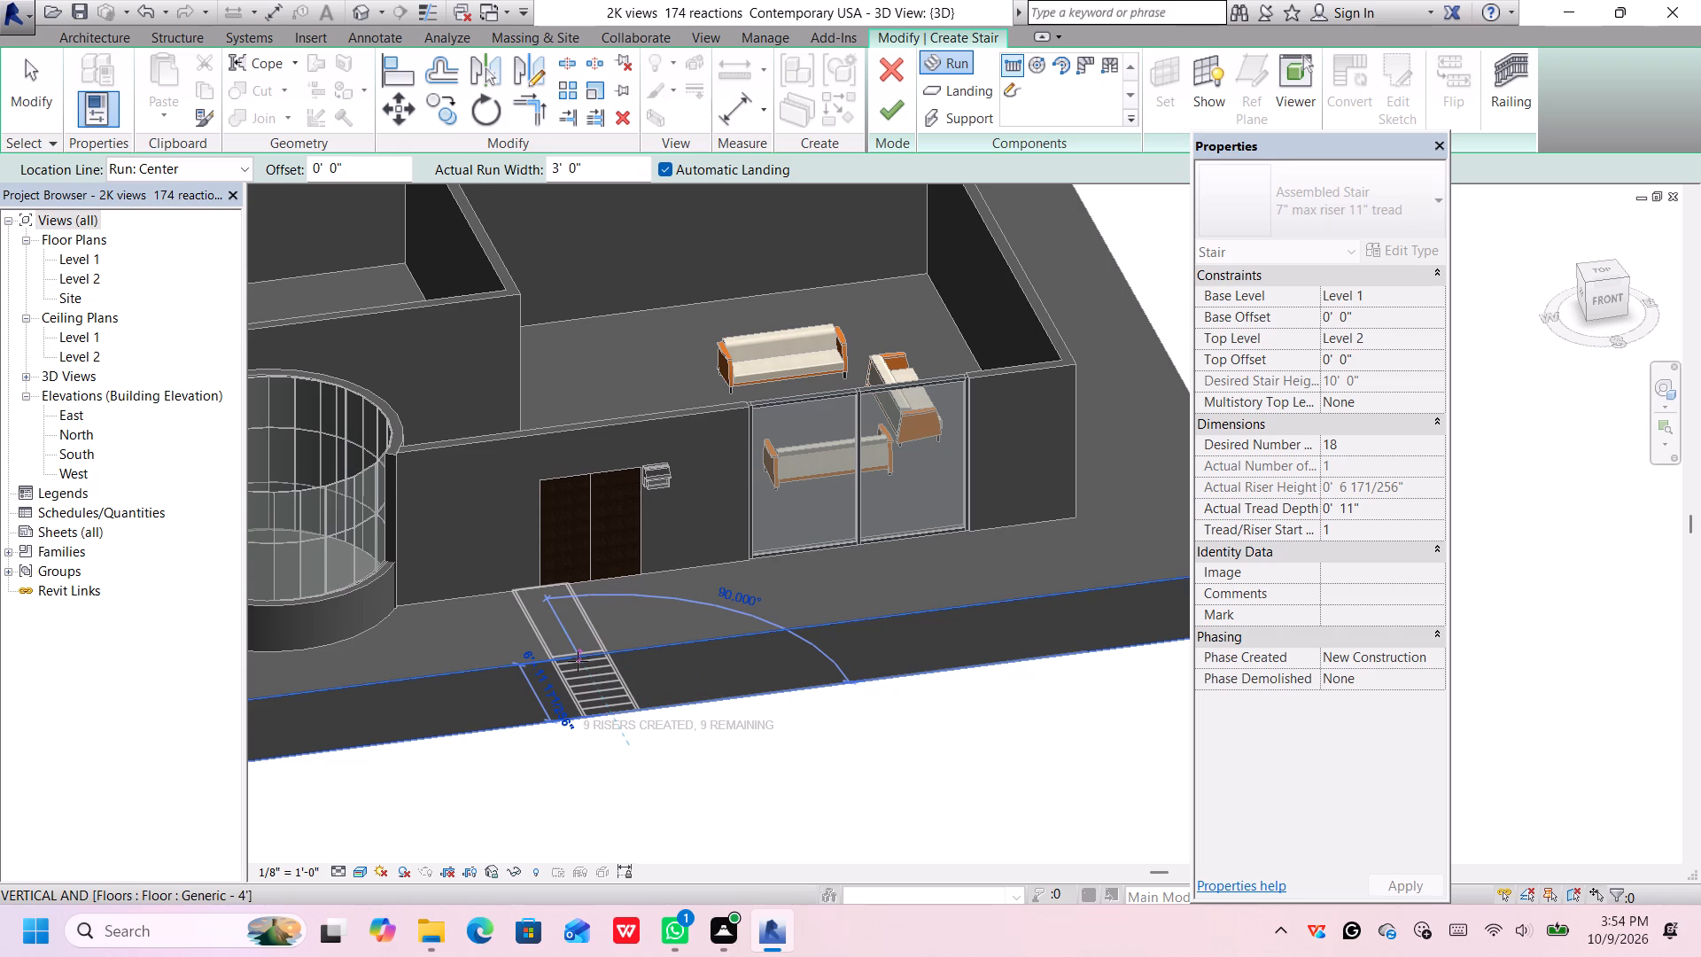
pyautogui.click(575, 657)
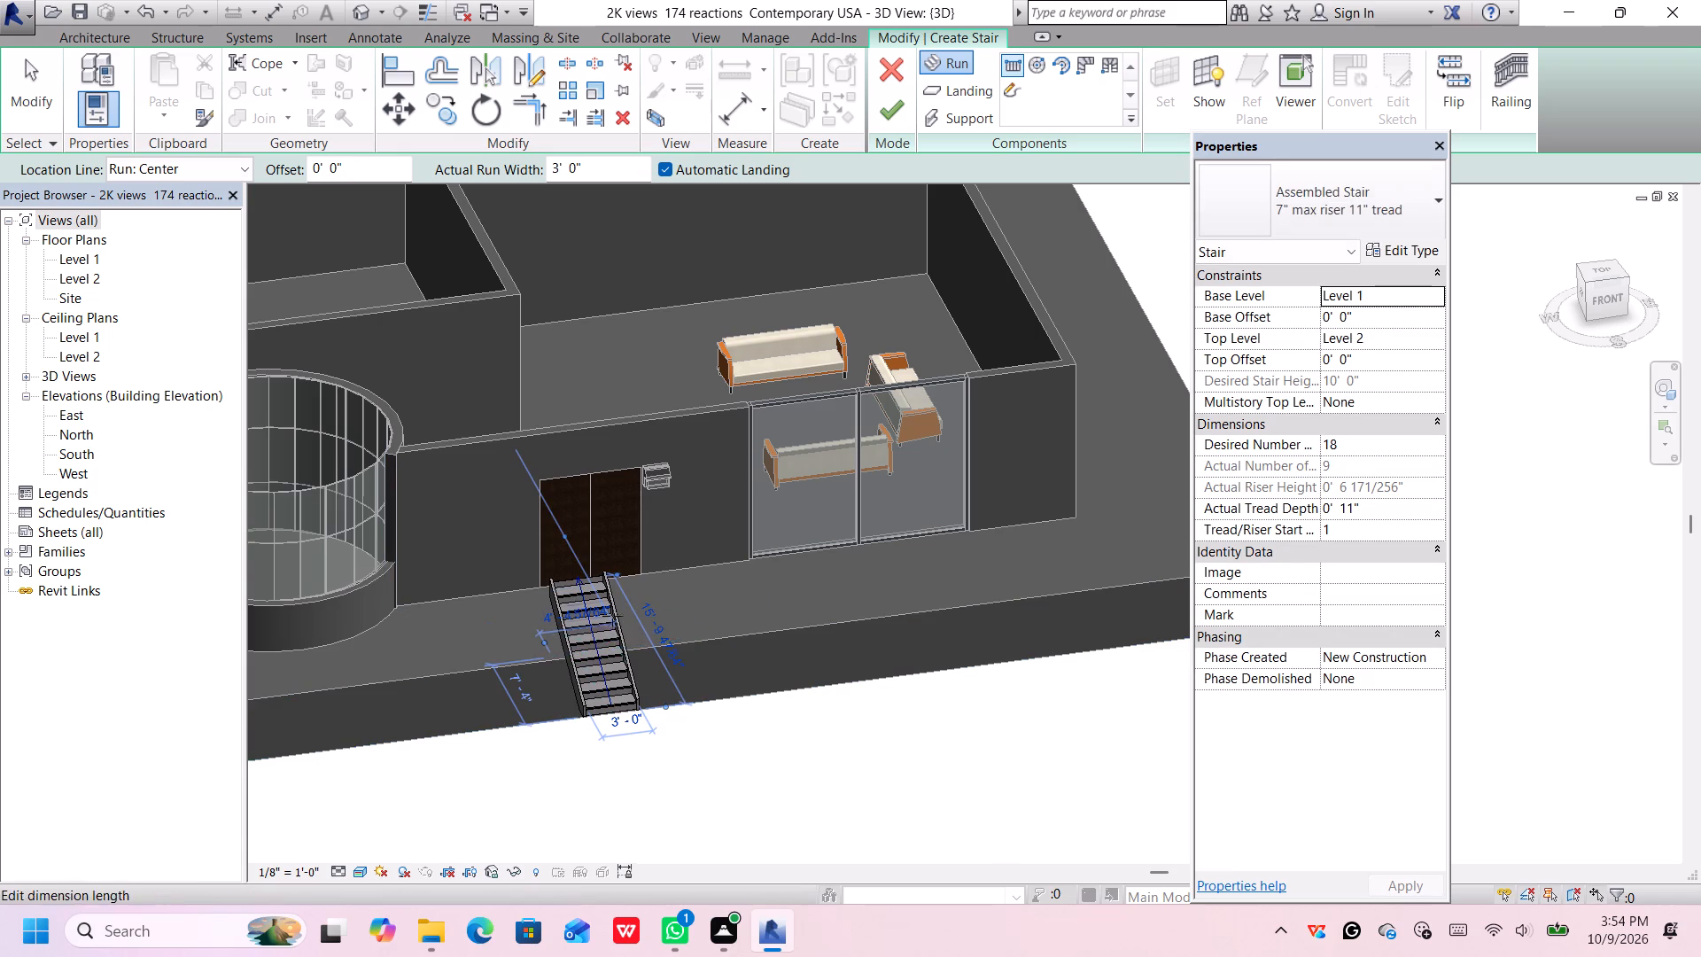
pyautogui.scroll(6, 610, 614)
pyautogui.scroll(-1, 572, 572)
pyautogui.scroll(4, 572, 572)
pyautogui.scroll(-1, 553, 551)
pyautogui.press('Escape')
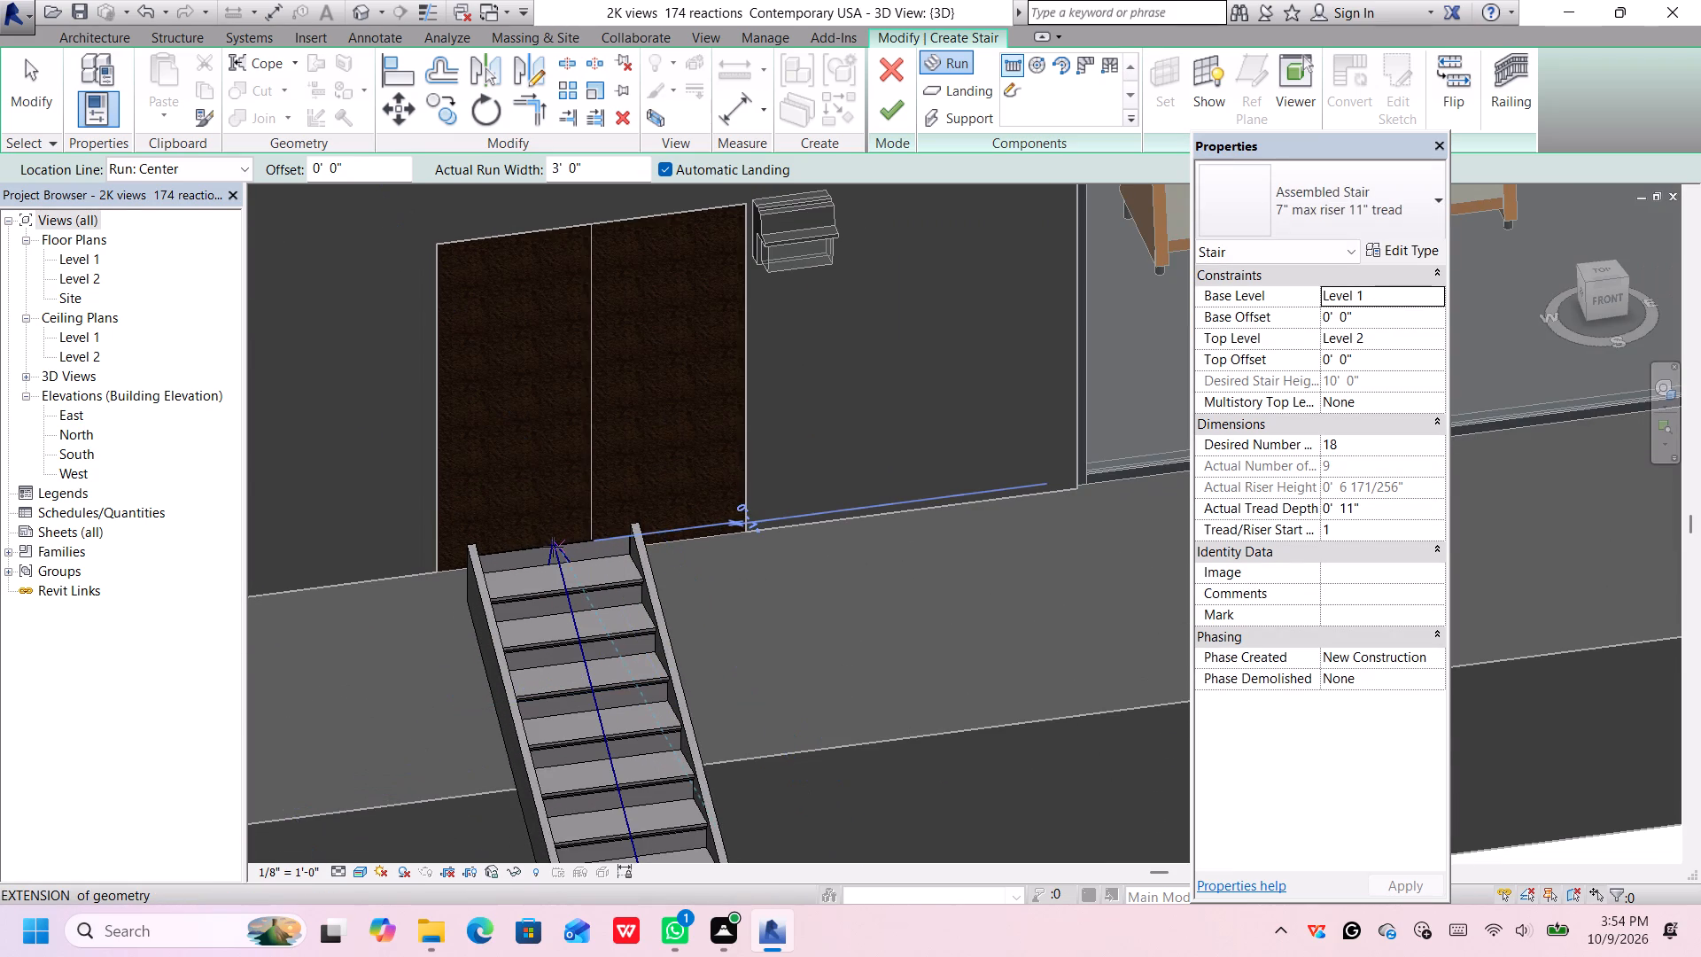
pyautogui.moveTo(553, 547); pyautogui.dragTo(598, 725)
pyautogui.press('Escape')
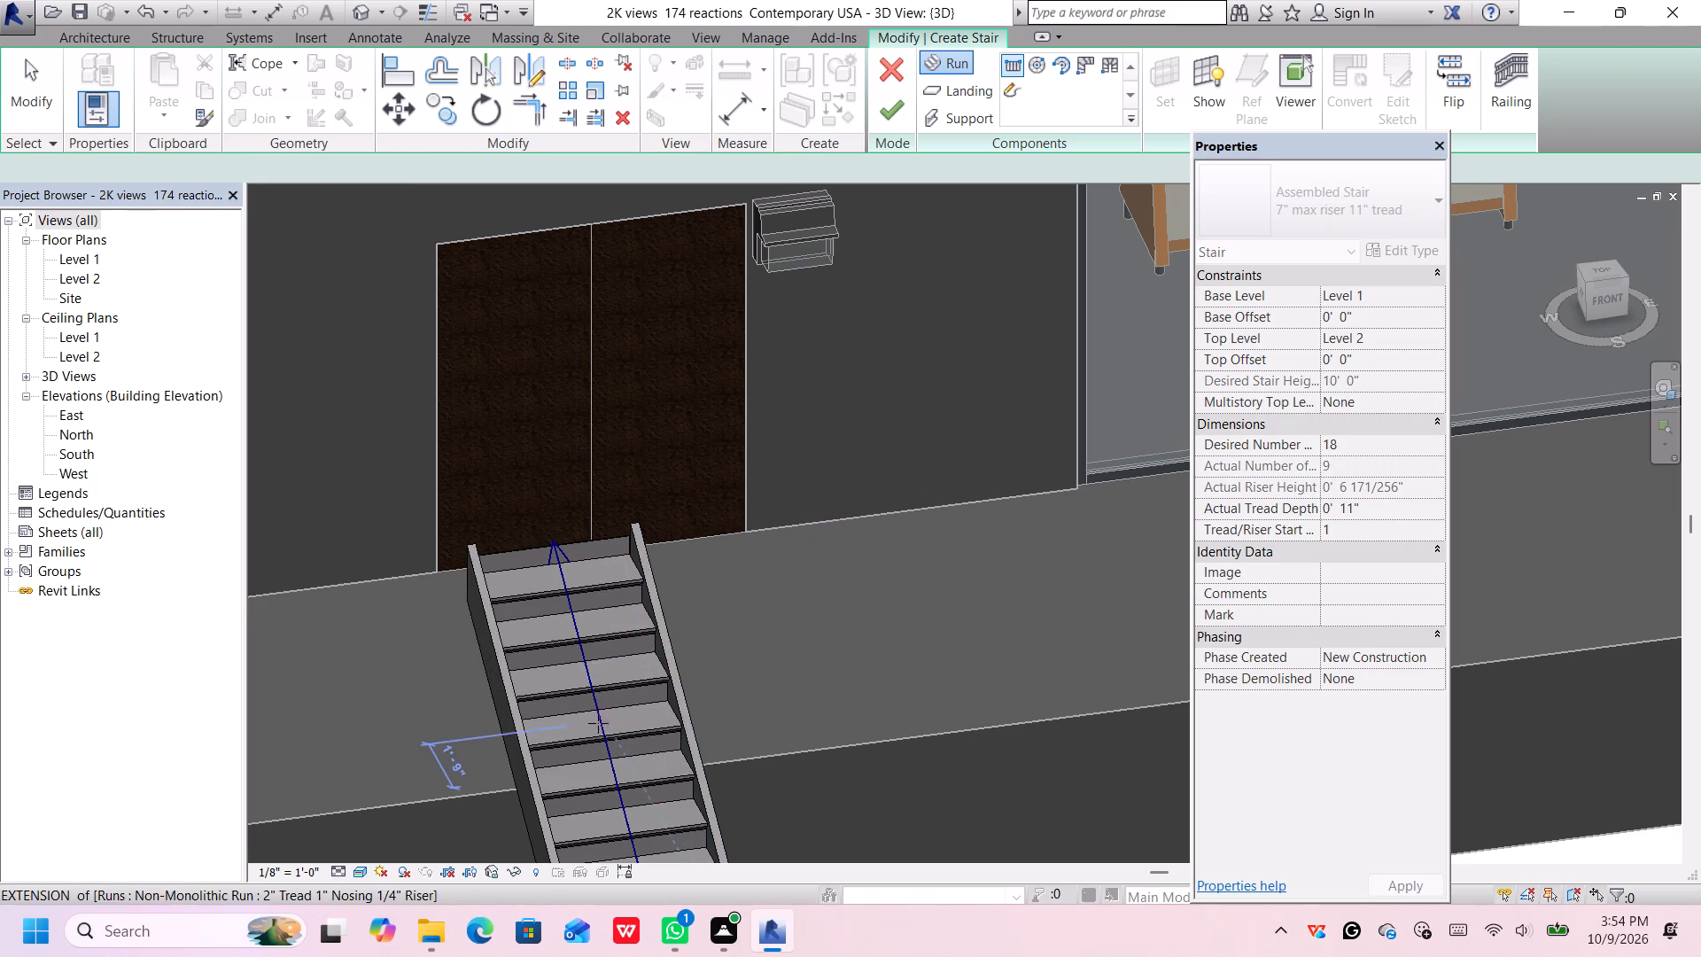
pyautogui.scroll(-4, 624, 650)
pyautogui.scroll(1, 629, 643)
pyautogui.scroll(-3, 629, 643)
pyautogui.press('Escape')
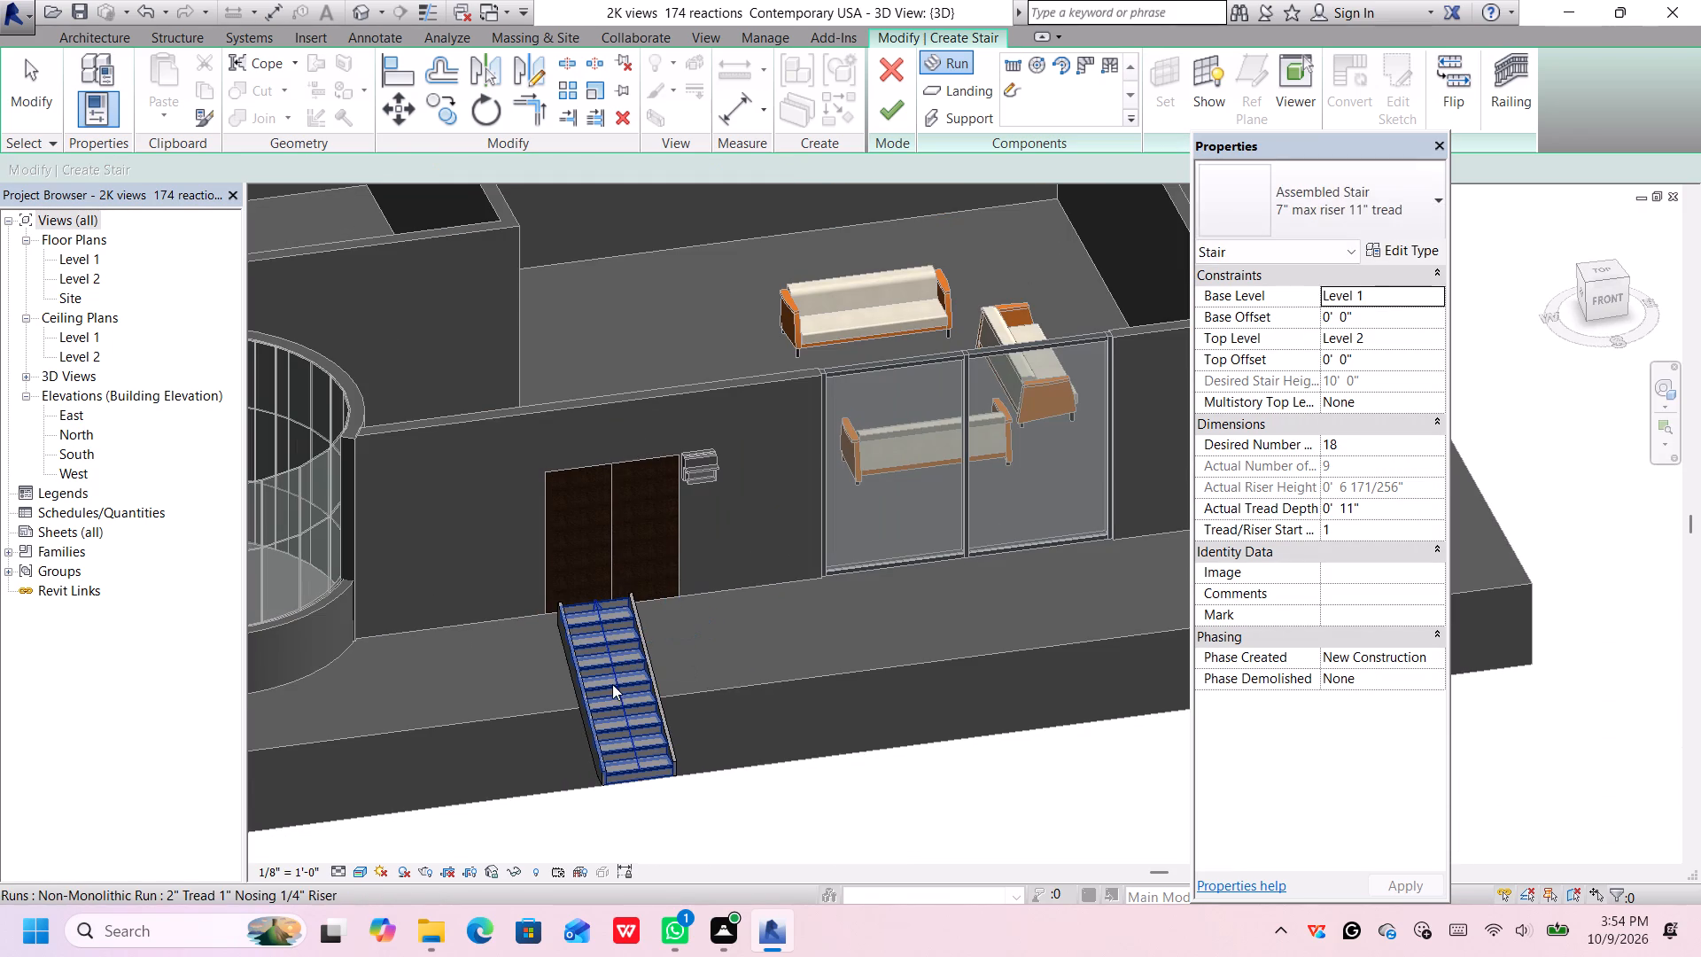
# Move the stair run slightly forward from the wall so that it lines up roughly with the middle of the entrance door.
pyautogui.click(610, 674)
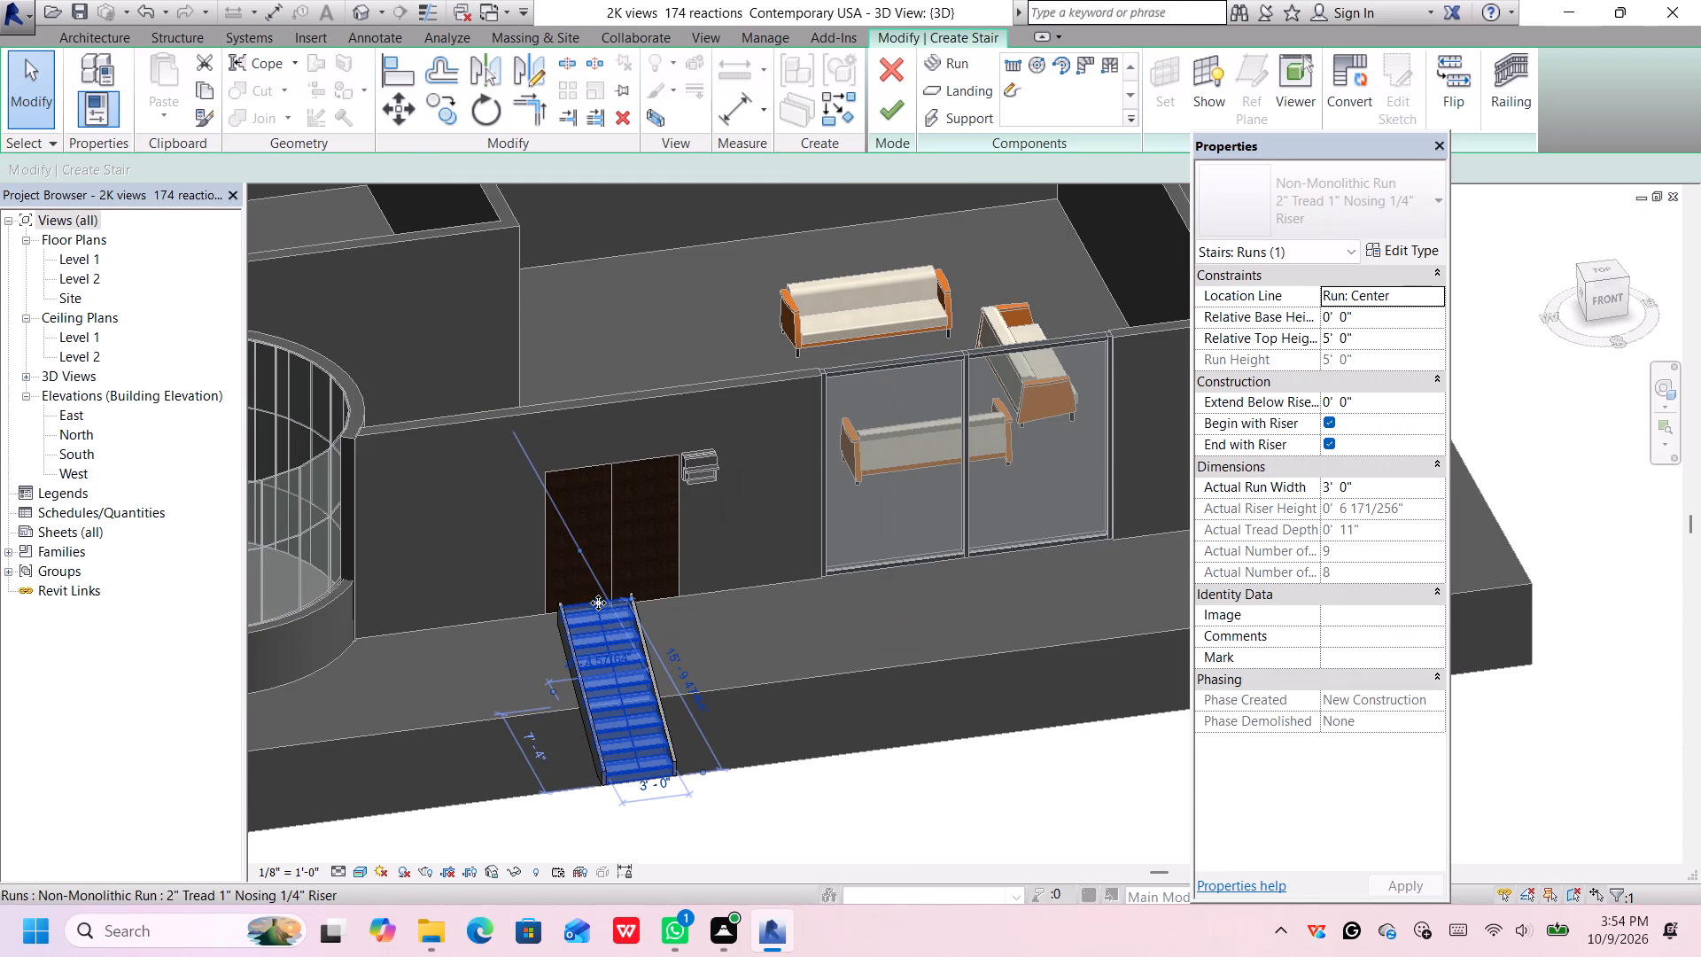
pyautogui.scroll(6, 598, 601)
pyautogui.moveTo(594, 606); pyautogui.dragTo(615, 684)
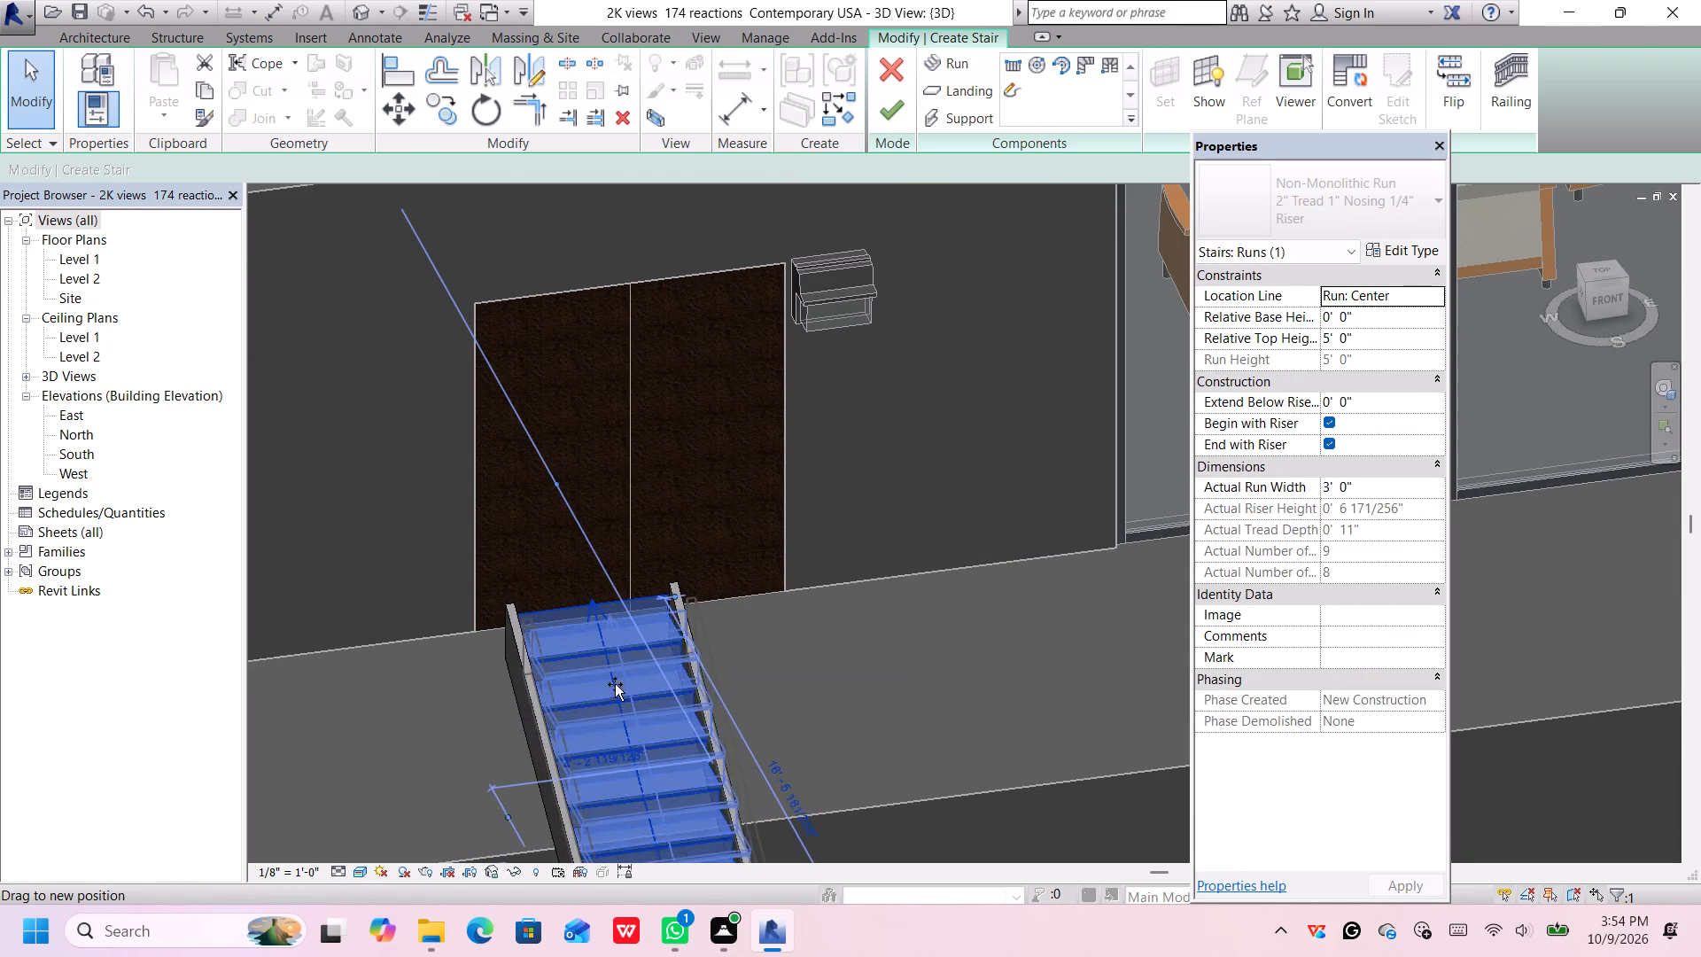
pyautogui.moveTo(615, 684); pyautogui.dragTo(622, 808)
pyautogui.scroll(-2, 673, 717)
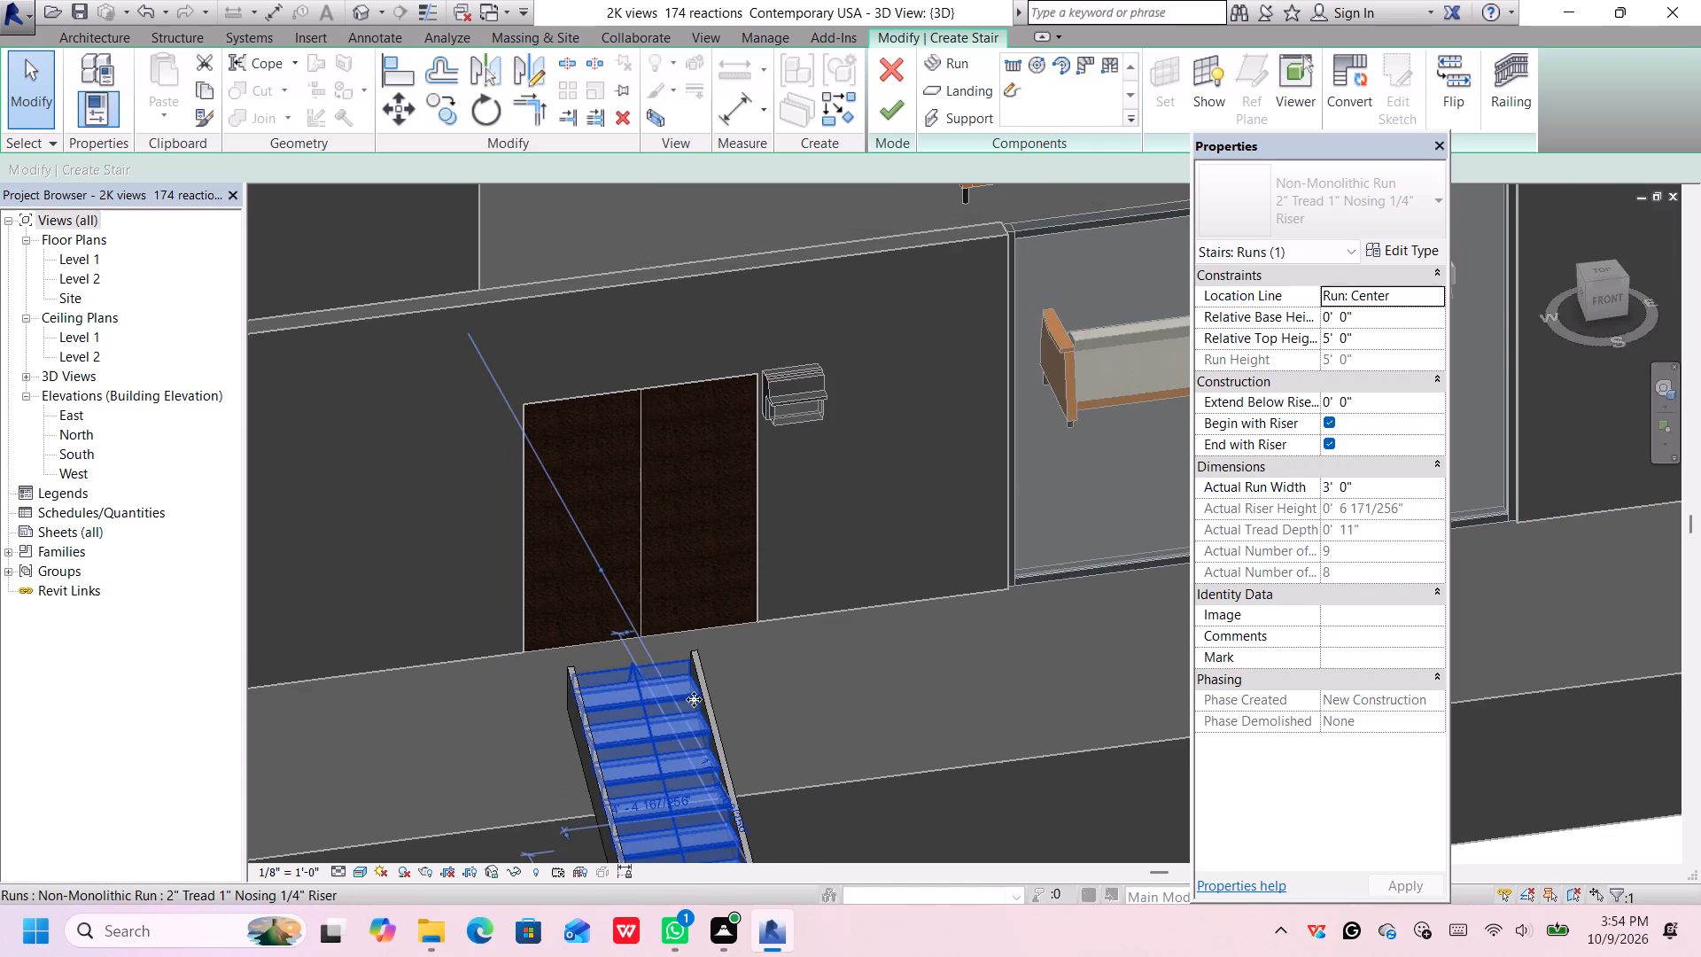
pyautogui.scroll(1, 704, 694)
pyautogui.scroll(-9, 704, 698)
pyautogui.moveTo(700, 727); pyautogui.dragTo(695, 677, button='middle')
pyautogui.scroll(4, 694, 707)
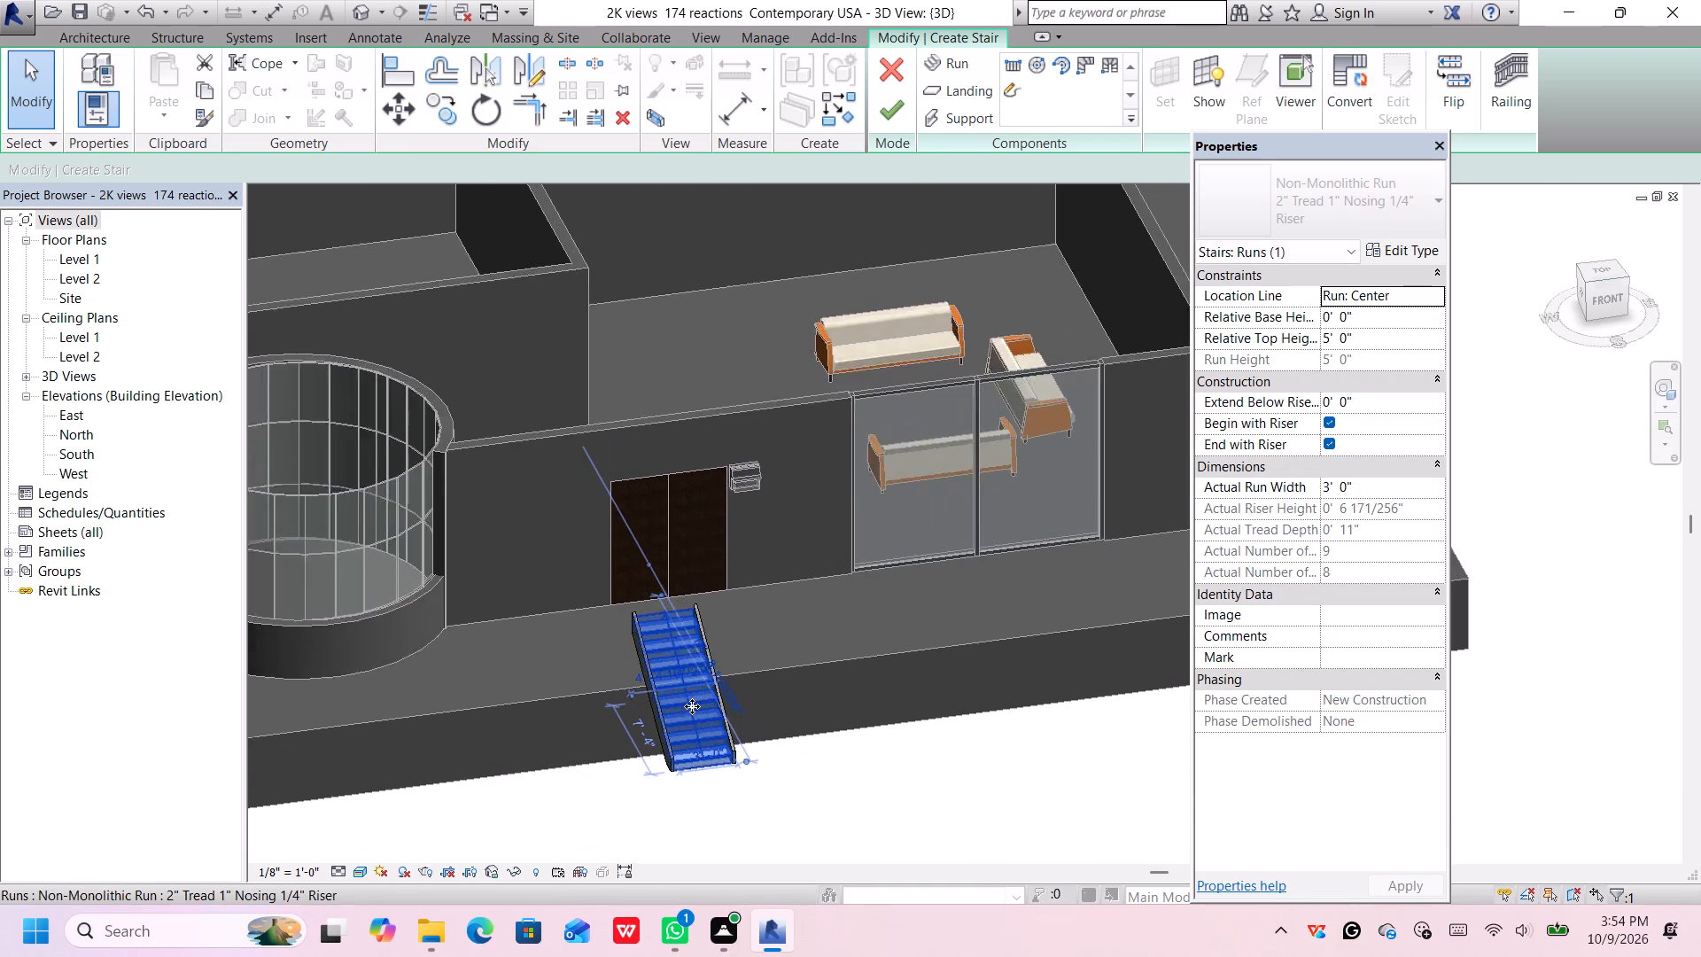
# Set the Riser Thickness in the selected stair run's type properties to 1' and apply the change.
pyautogui.scroll(1, 692, 706)
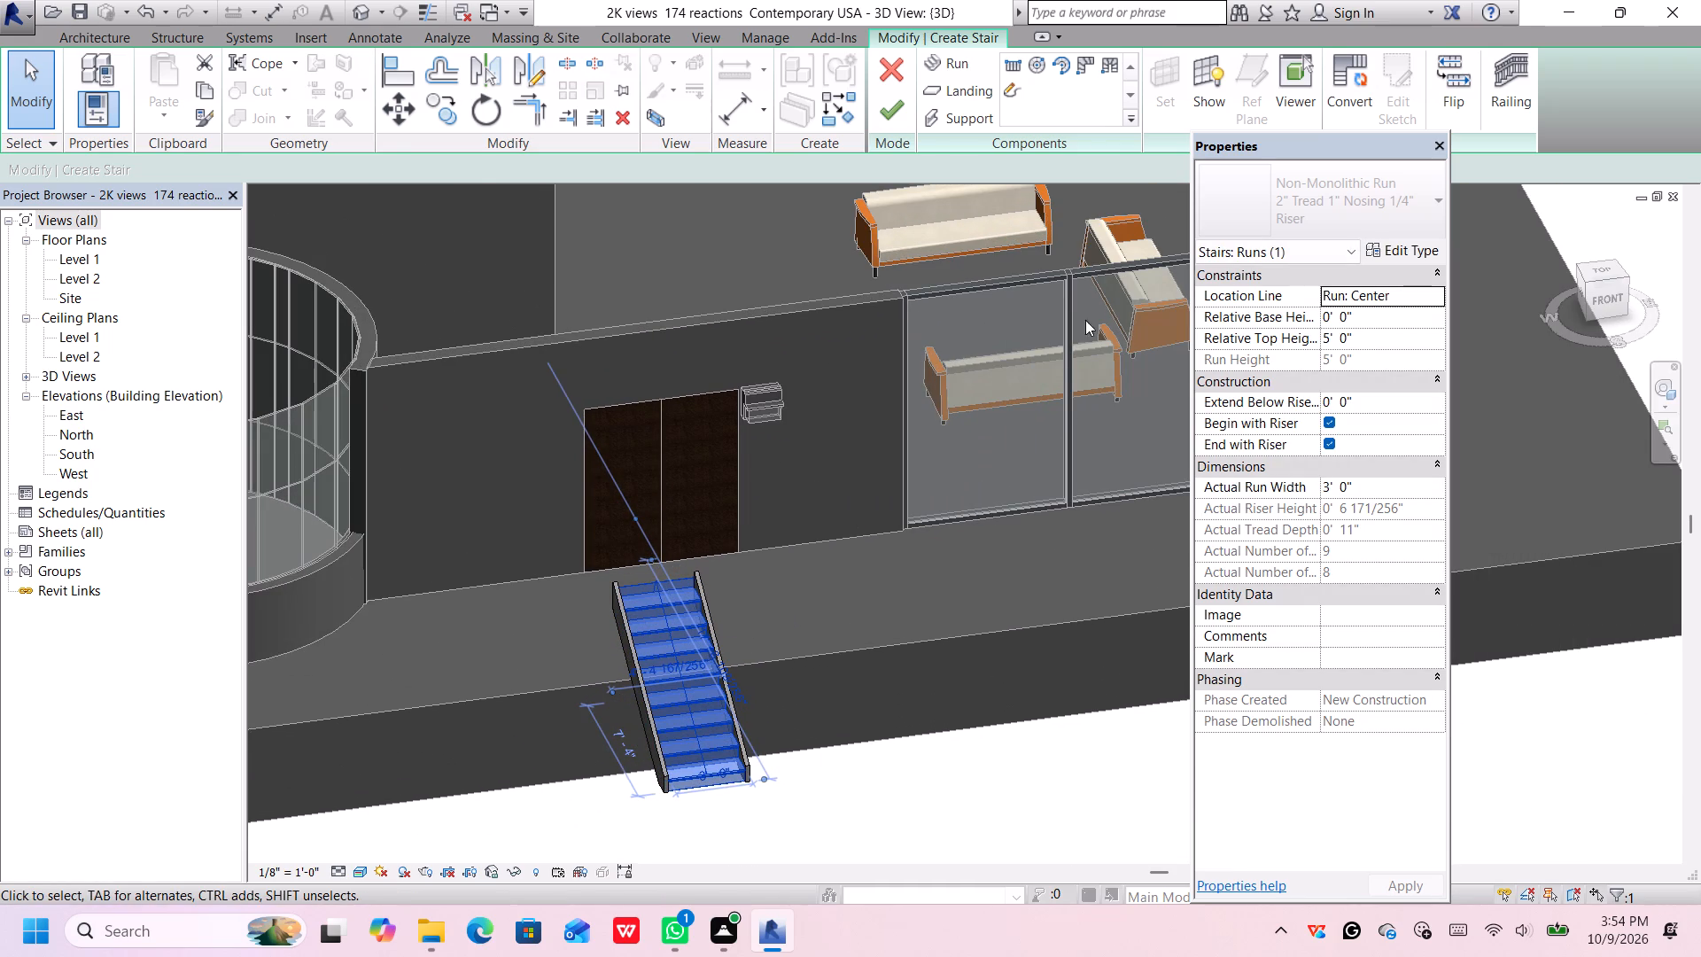
pyautogui.click(1379, 316)
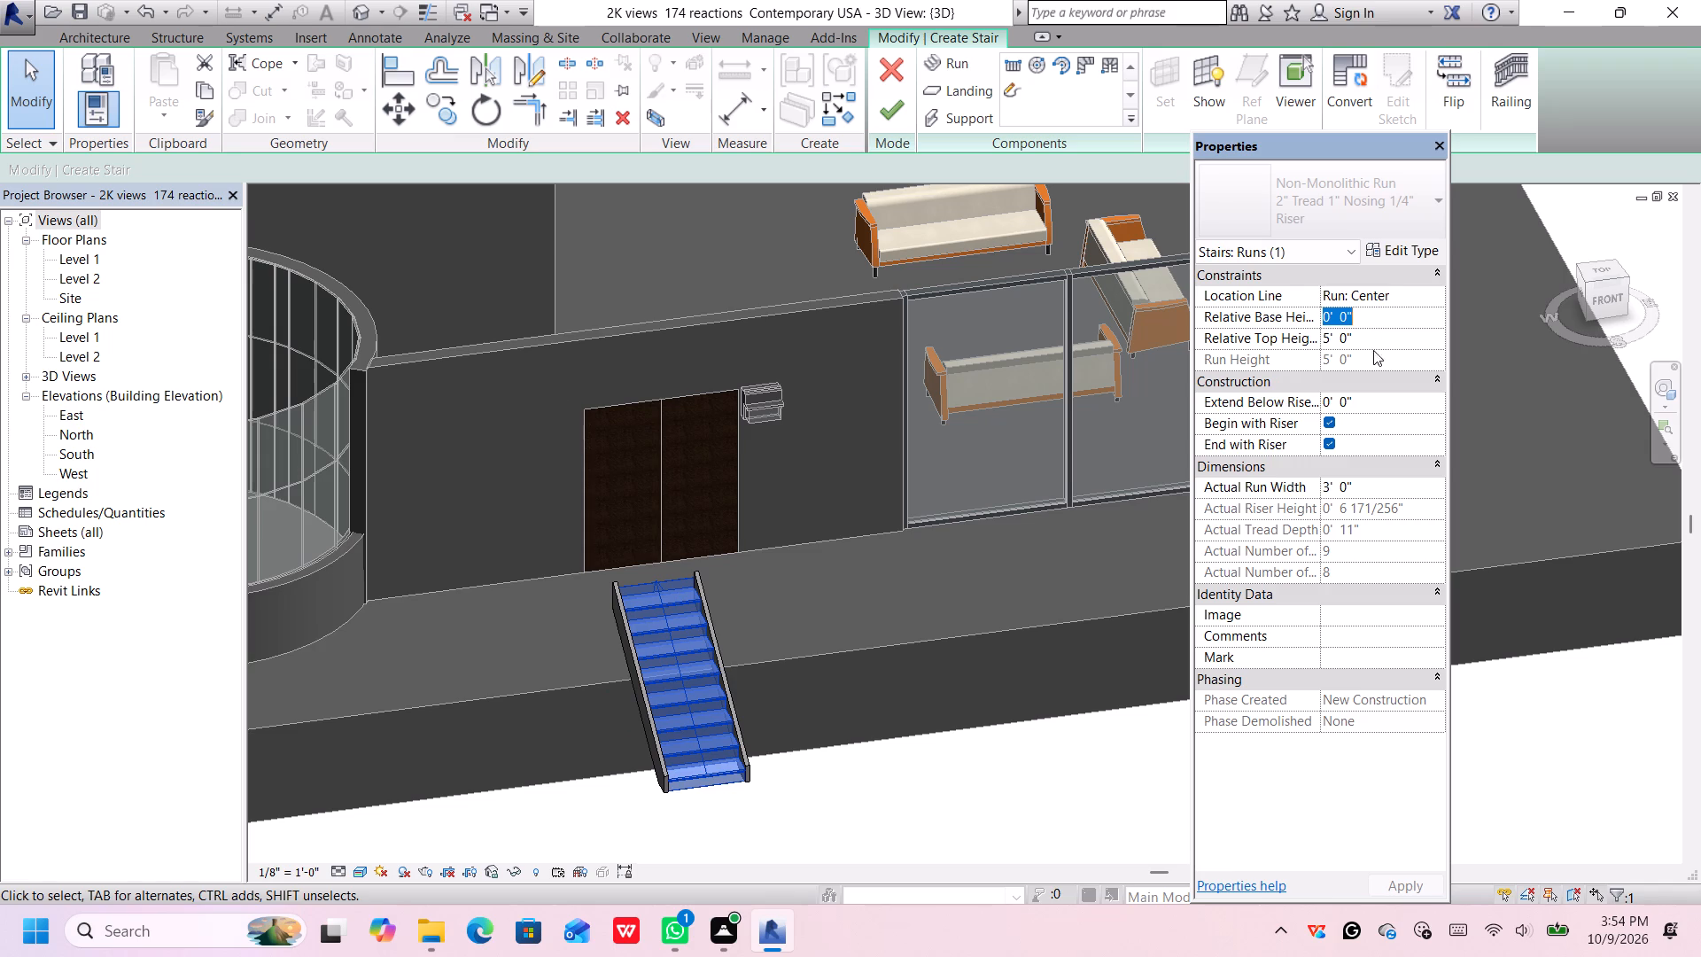
pyautogui.click(1417, 247)
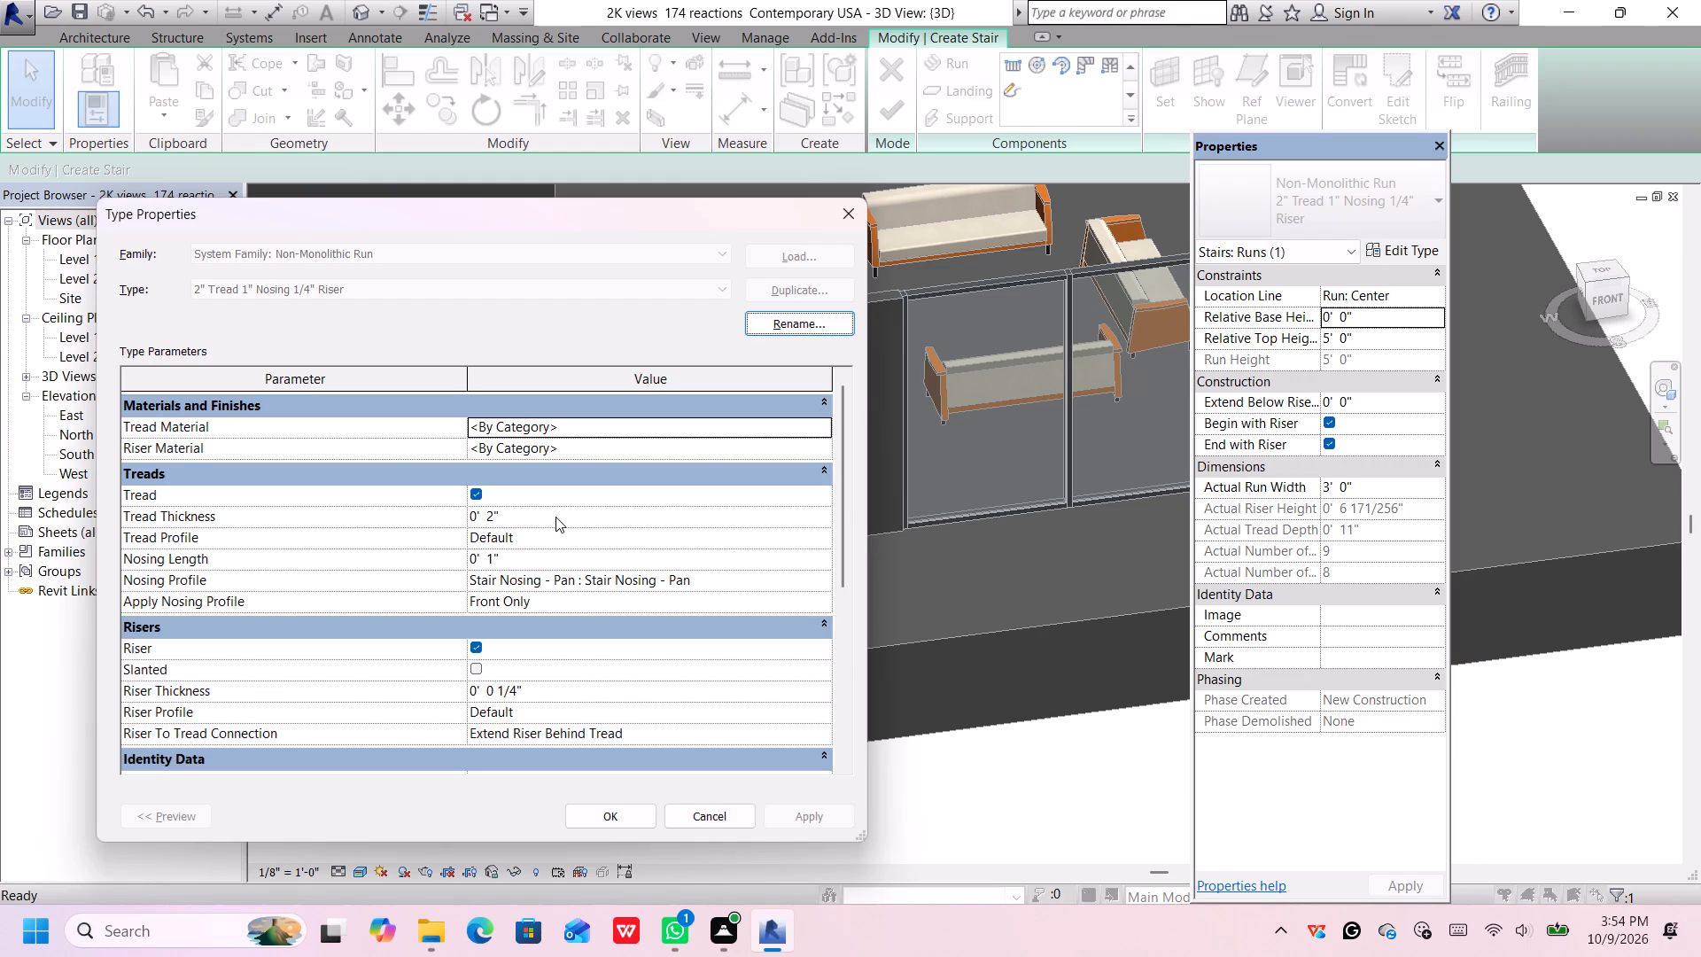
pyautogui.scroll(-3, 512, 580)
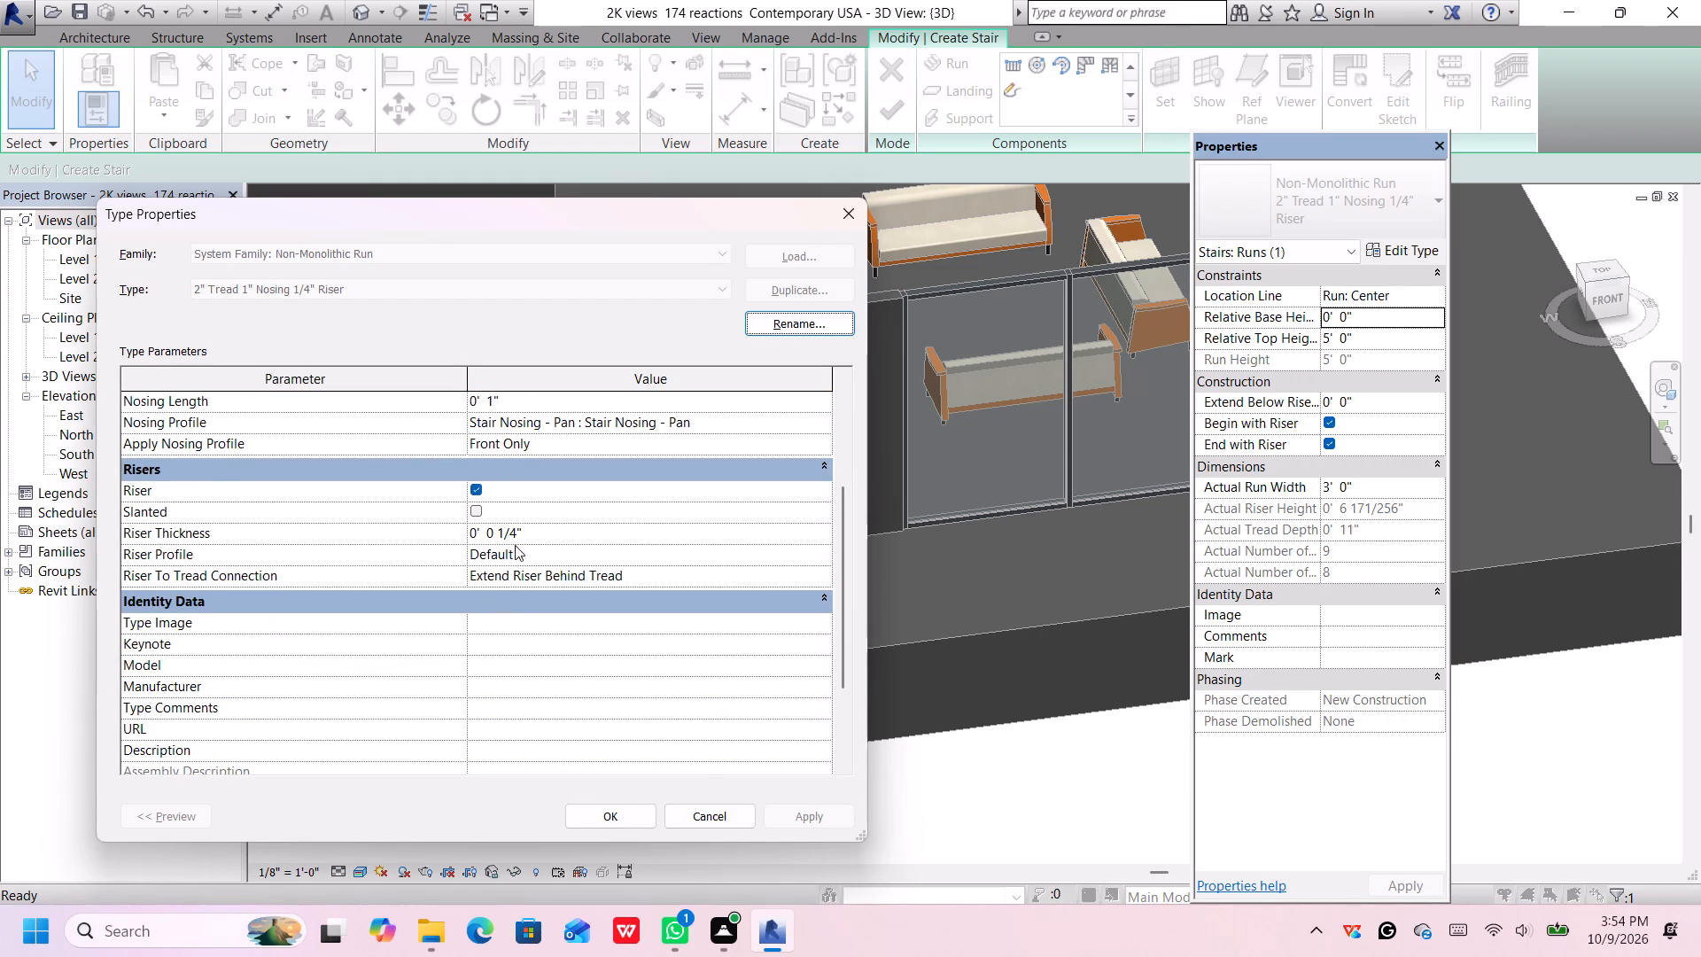
pyautogui.click(538, 533)
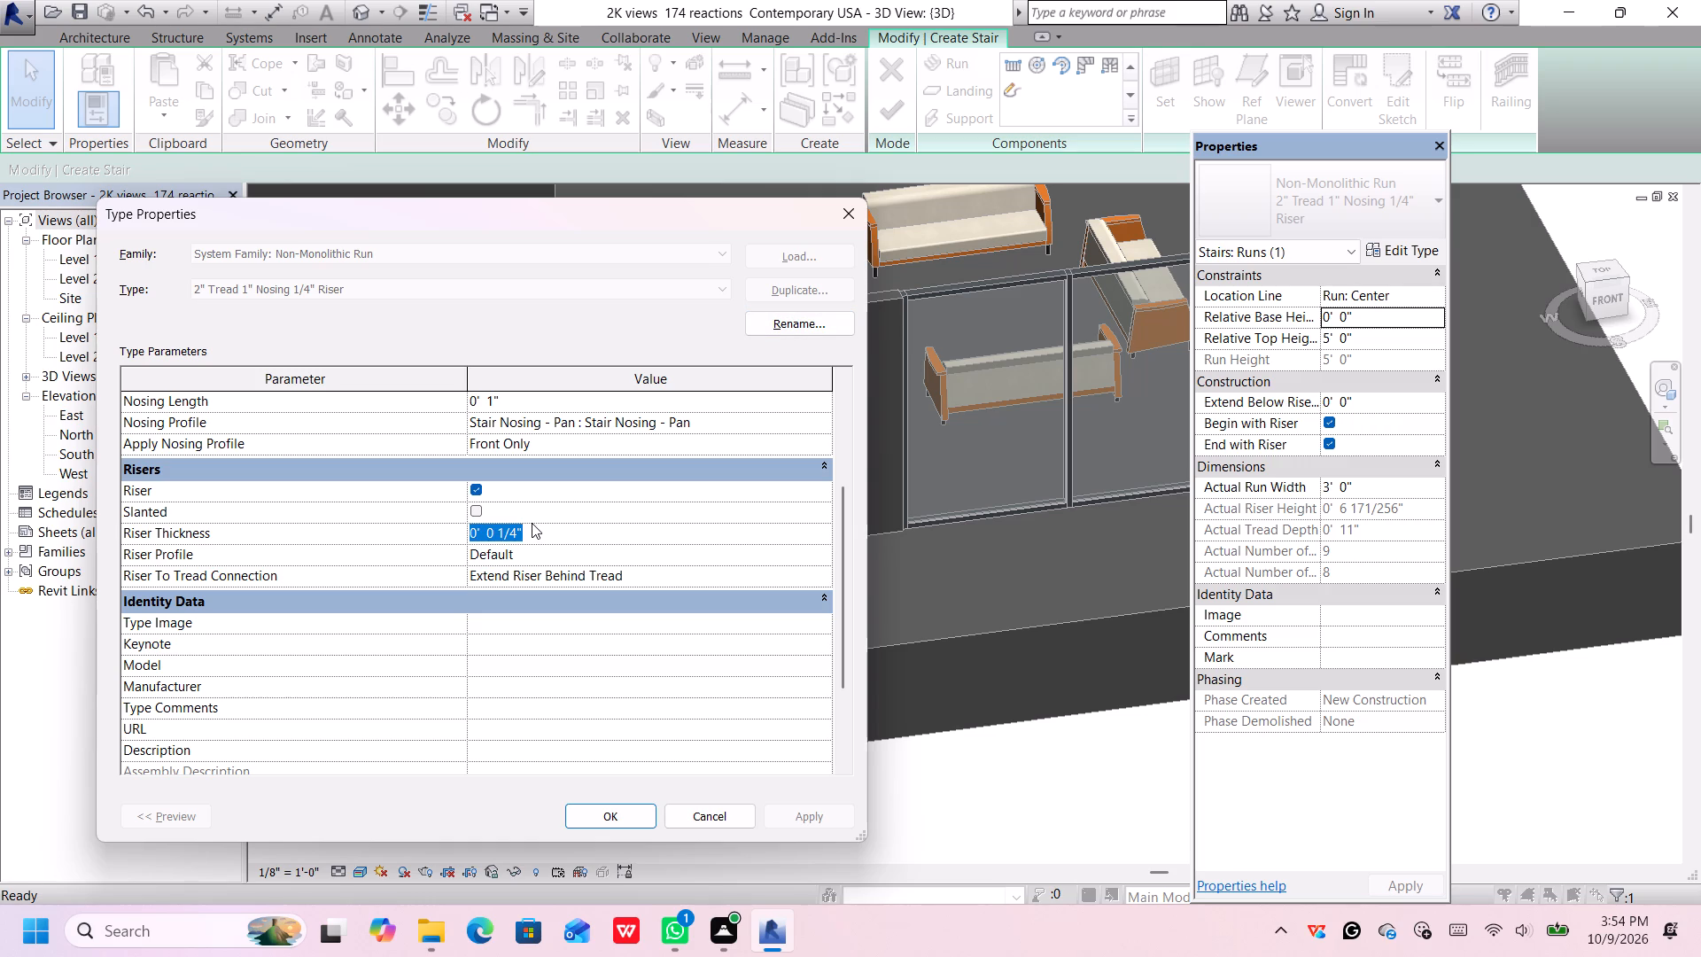
pyautogui.press('BackSpace')
pyautogui.press('1')
pyautogui.press("'")
pyautogui.press('Return')
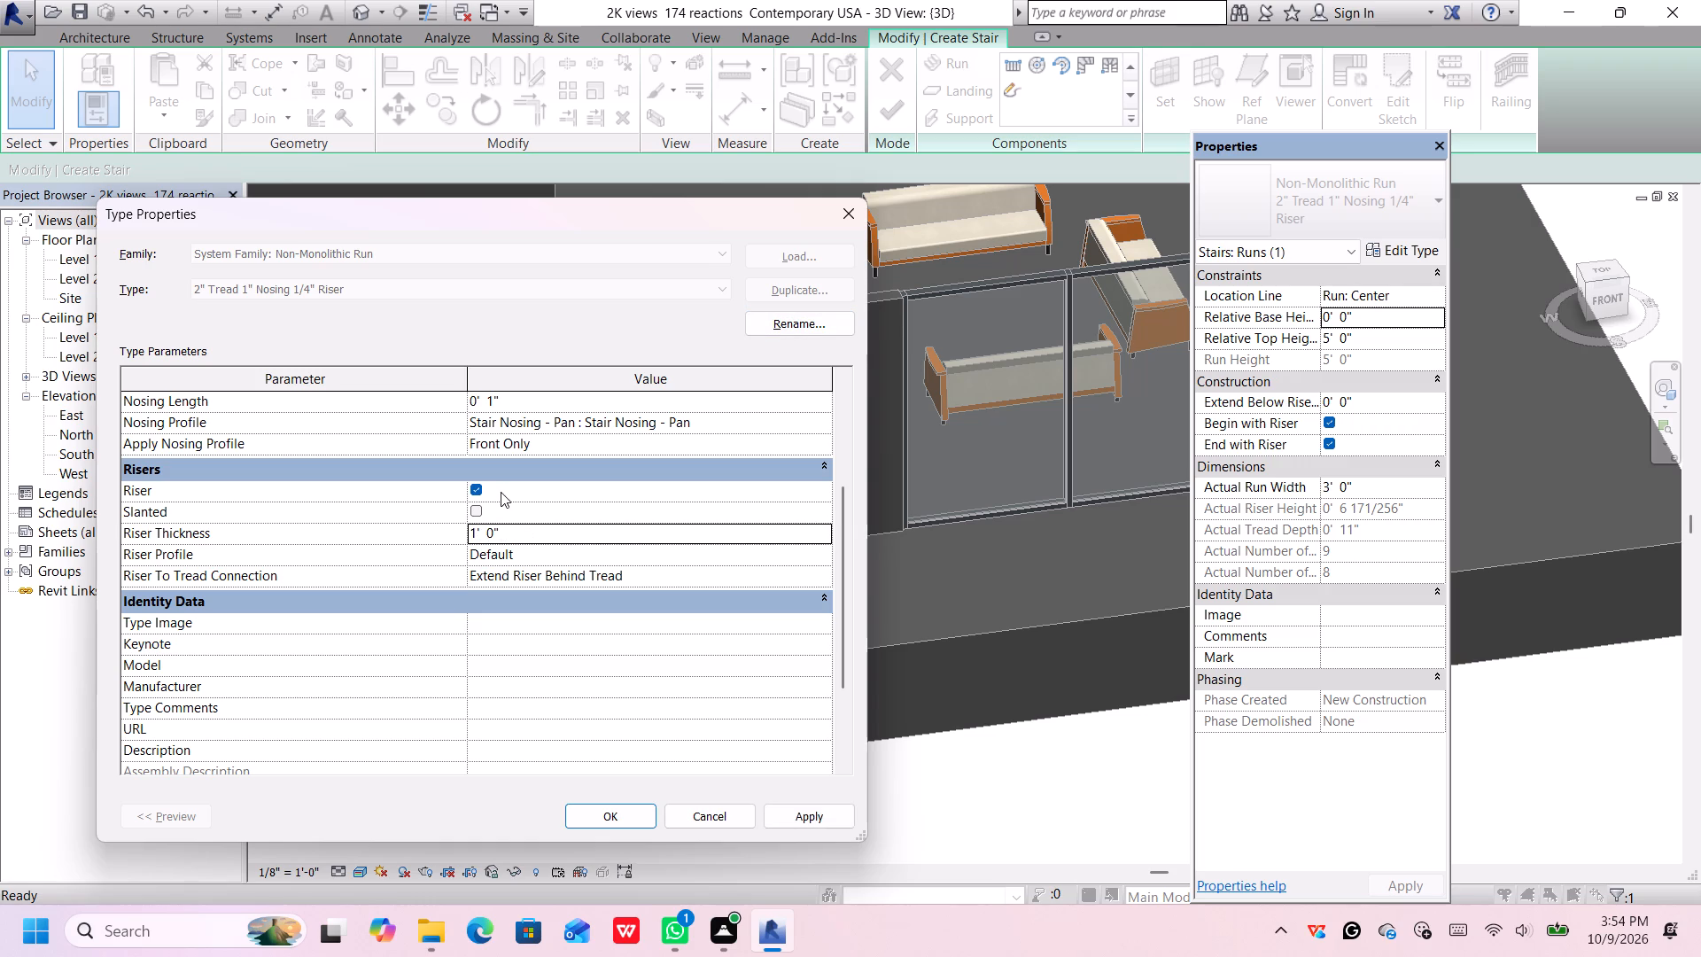
pyautogui.scroll(-1, 501, 497)
pyautogui.scroll(1, 504, 561)
pyautogui.scroll(-2, 525, 628)
pyautogui.scroll(1, 525, 628)
pyautogui.scroll(-2, 525, 628)
pyautogui.scroll(2, 525, 628)
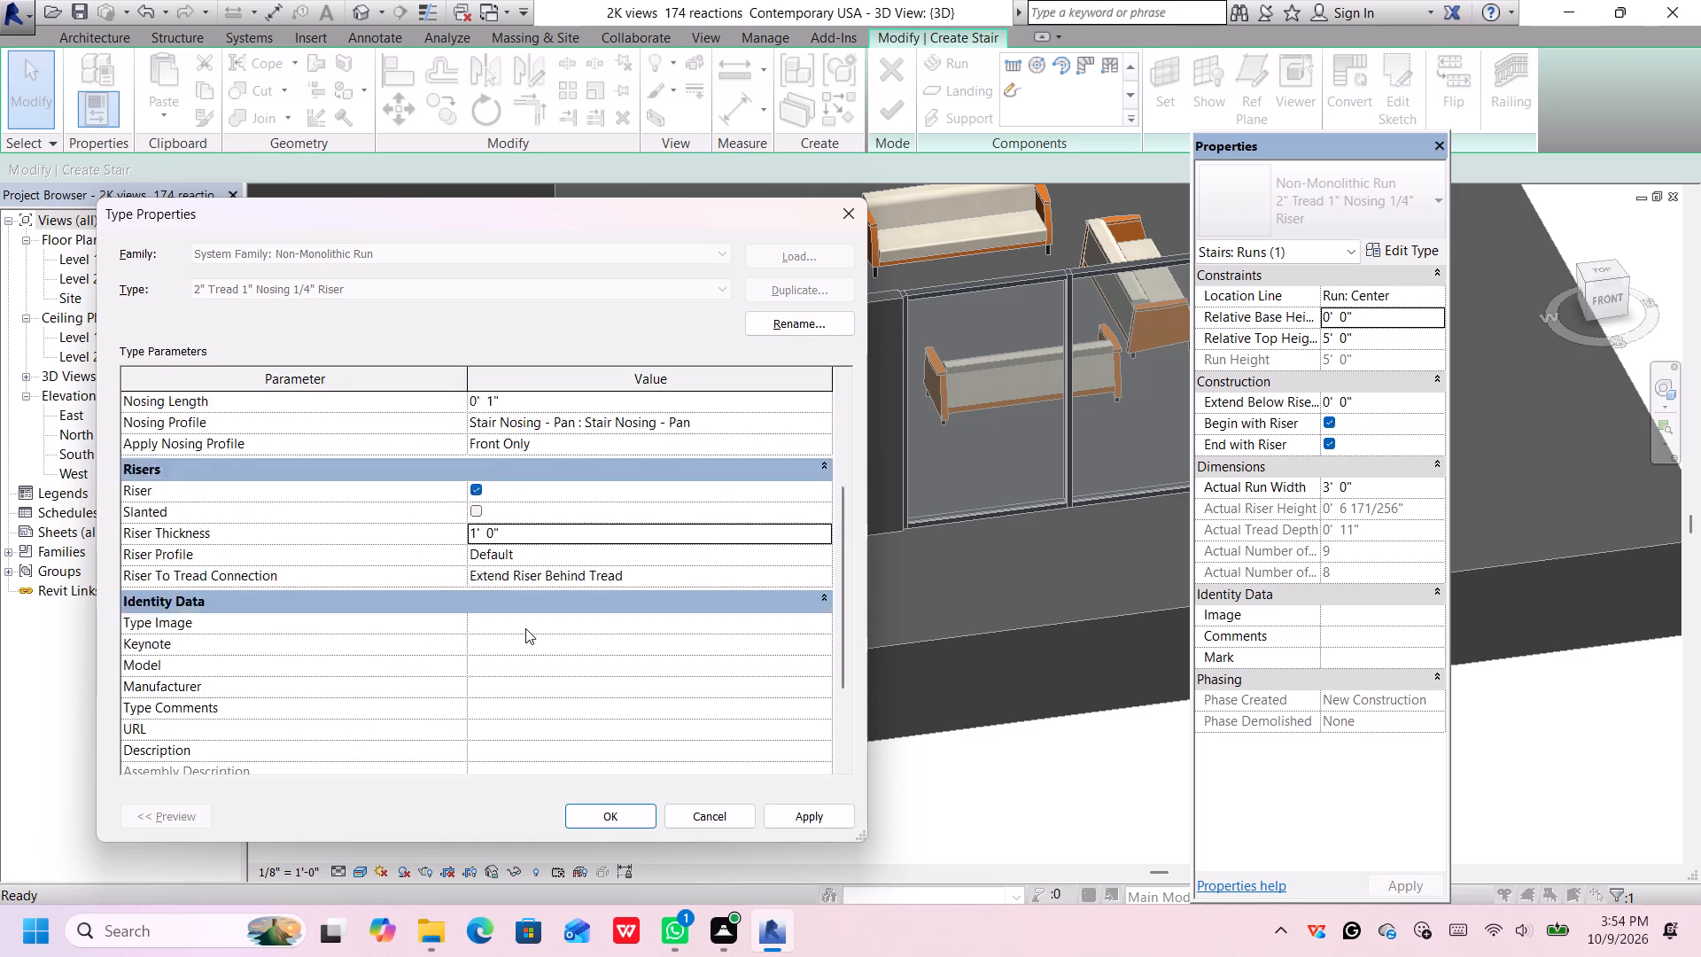
pyautogui.scroll(2, 525, 628)
pyautogui.scroll(-2, 525, 625)
pyautogui.scroll(1, 525, 625)
pyautogui.scroll(-3, 525, 626)
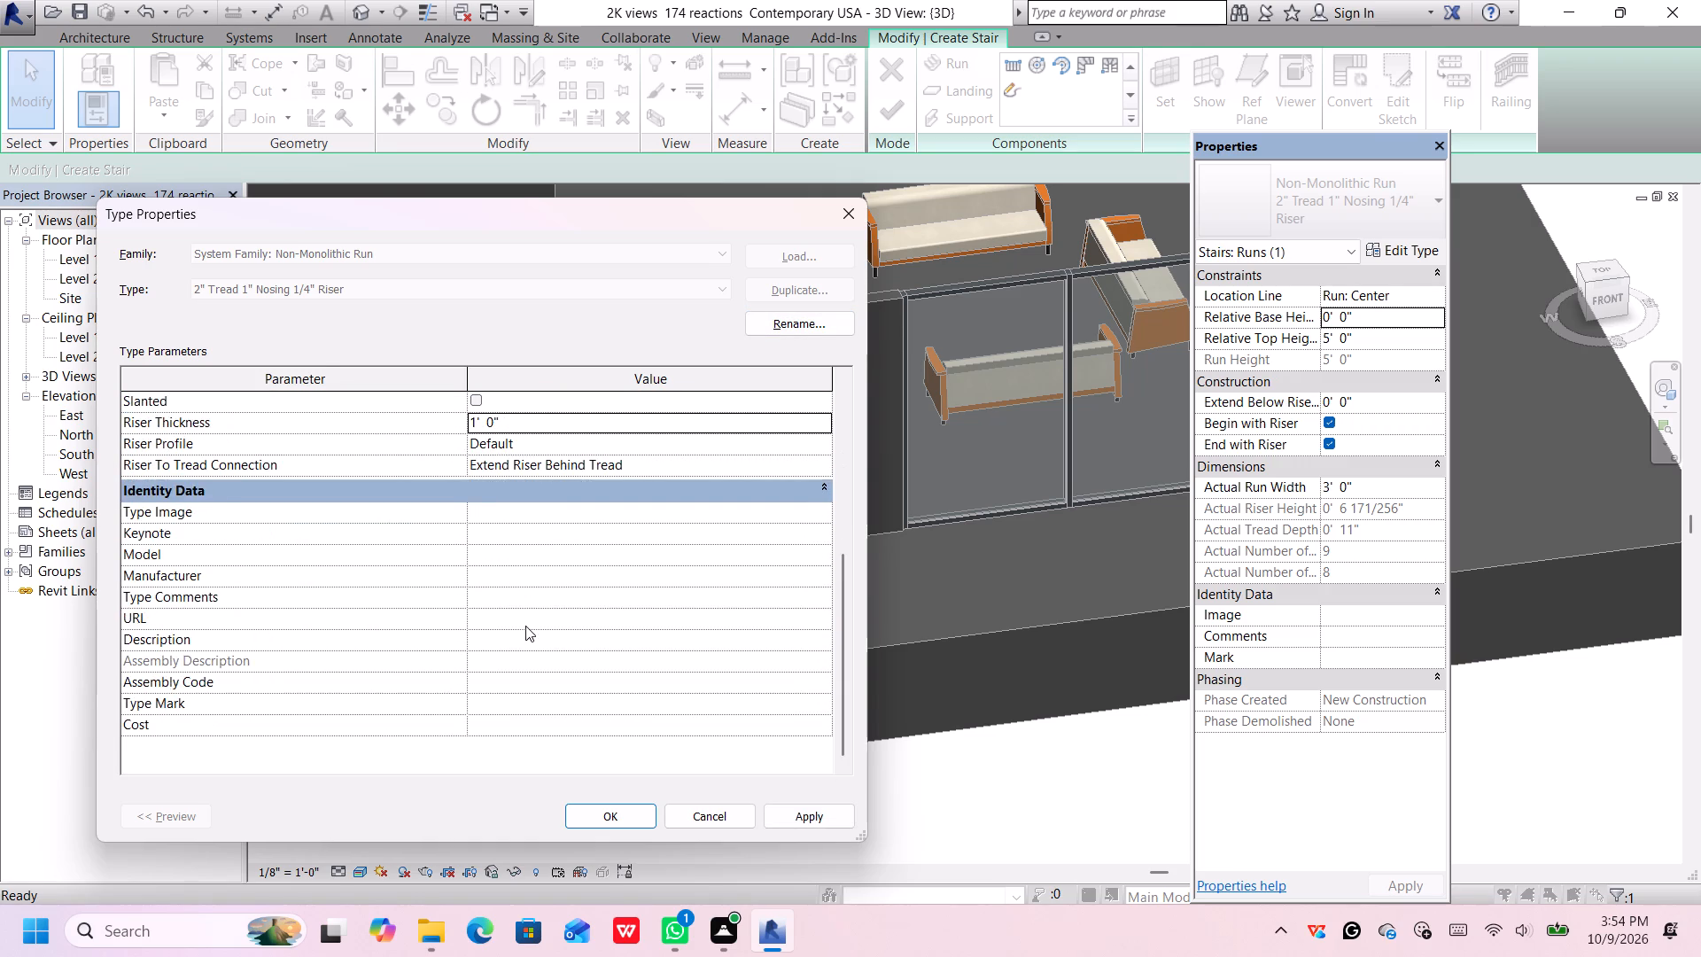
pyautogui.scroll(6, 525, 625)
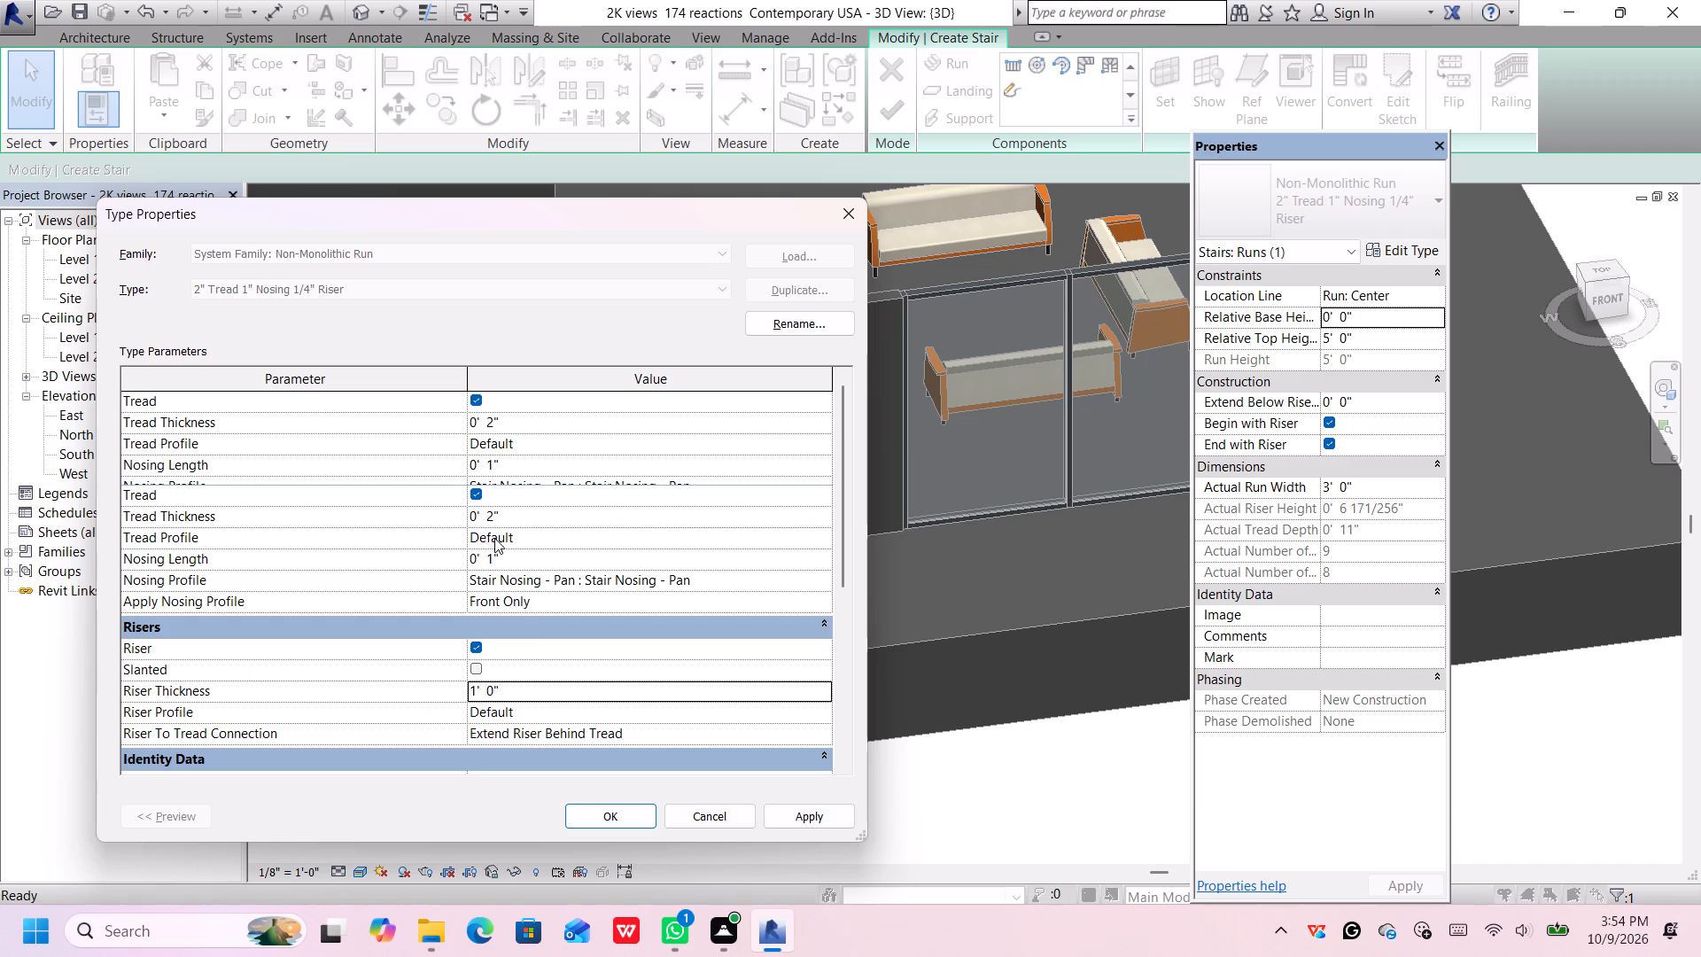
pyautogui.click(531, 513)
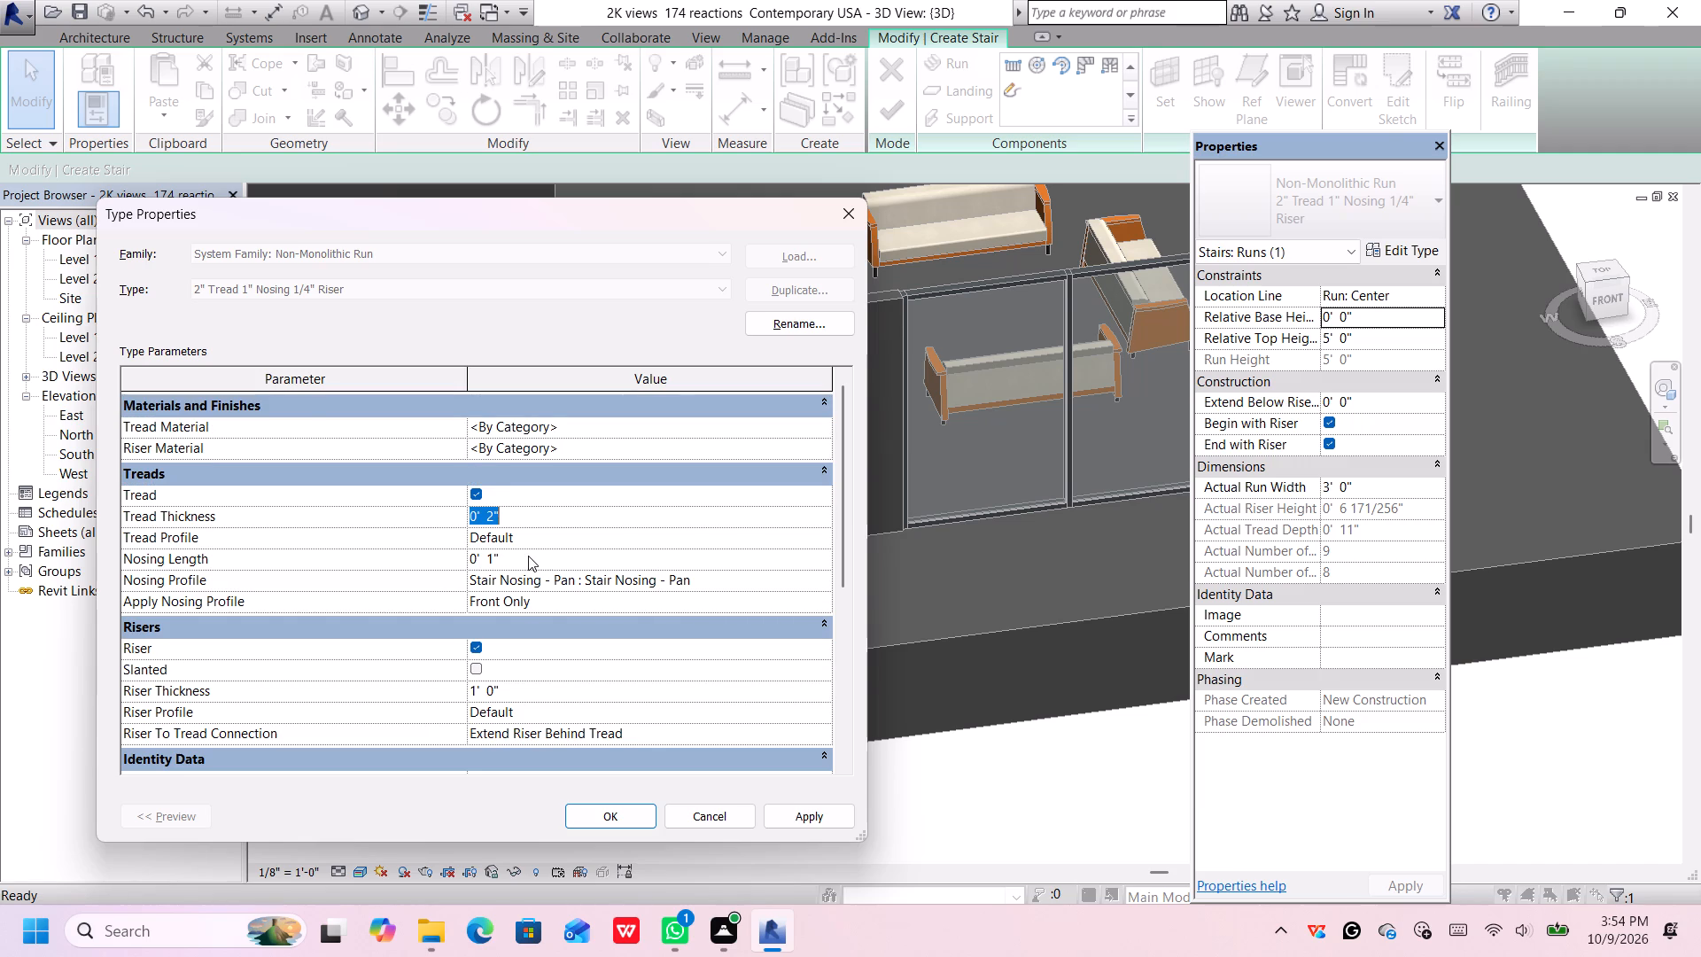
pyautogui.click(528, 556)
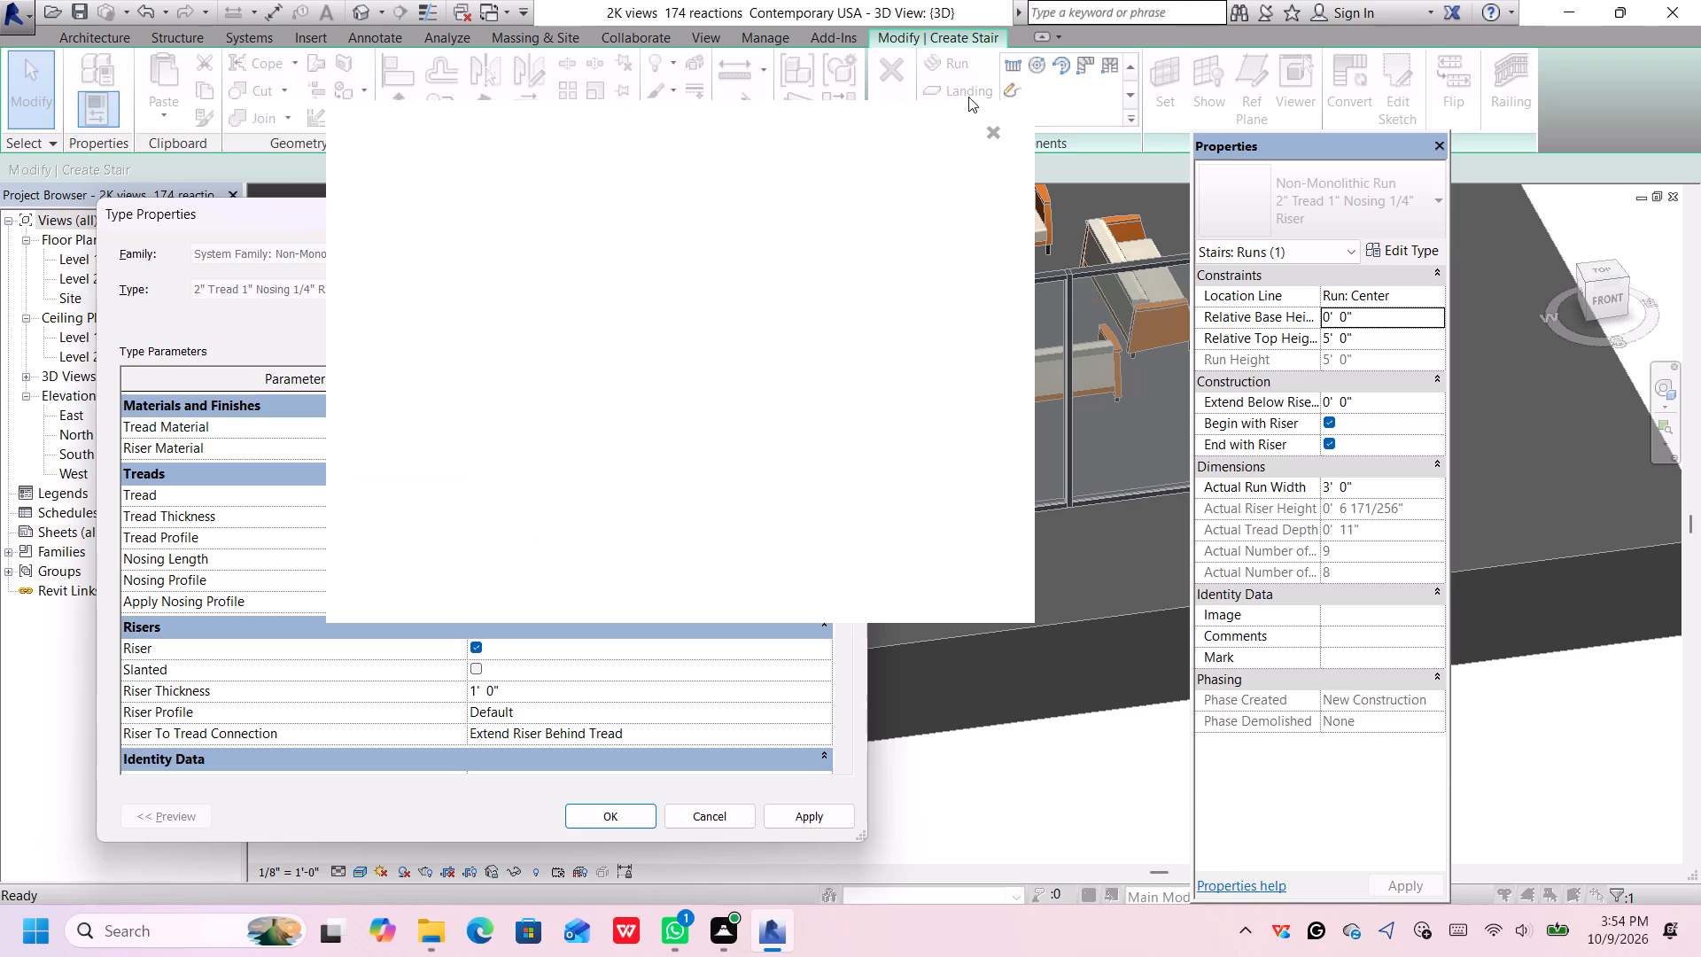
pyautogui.click(987, 127)
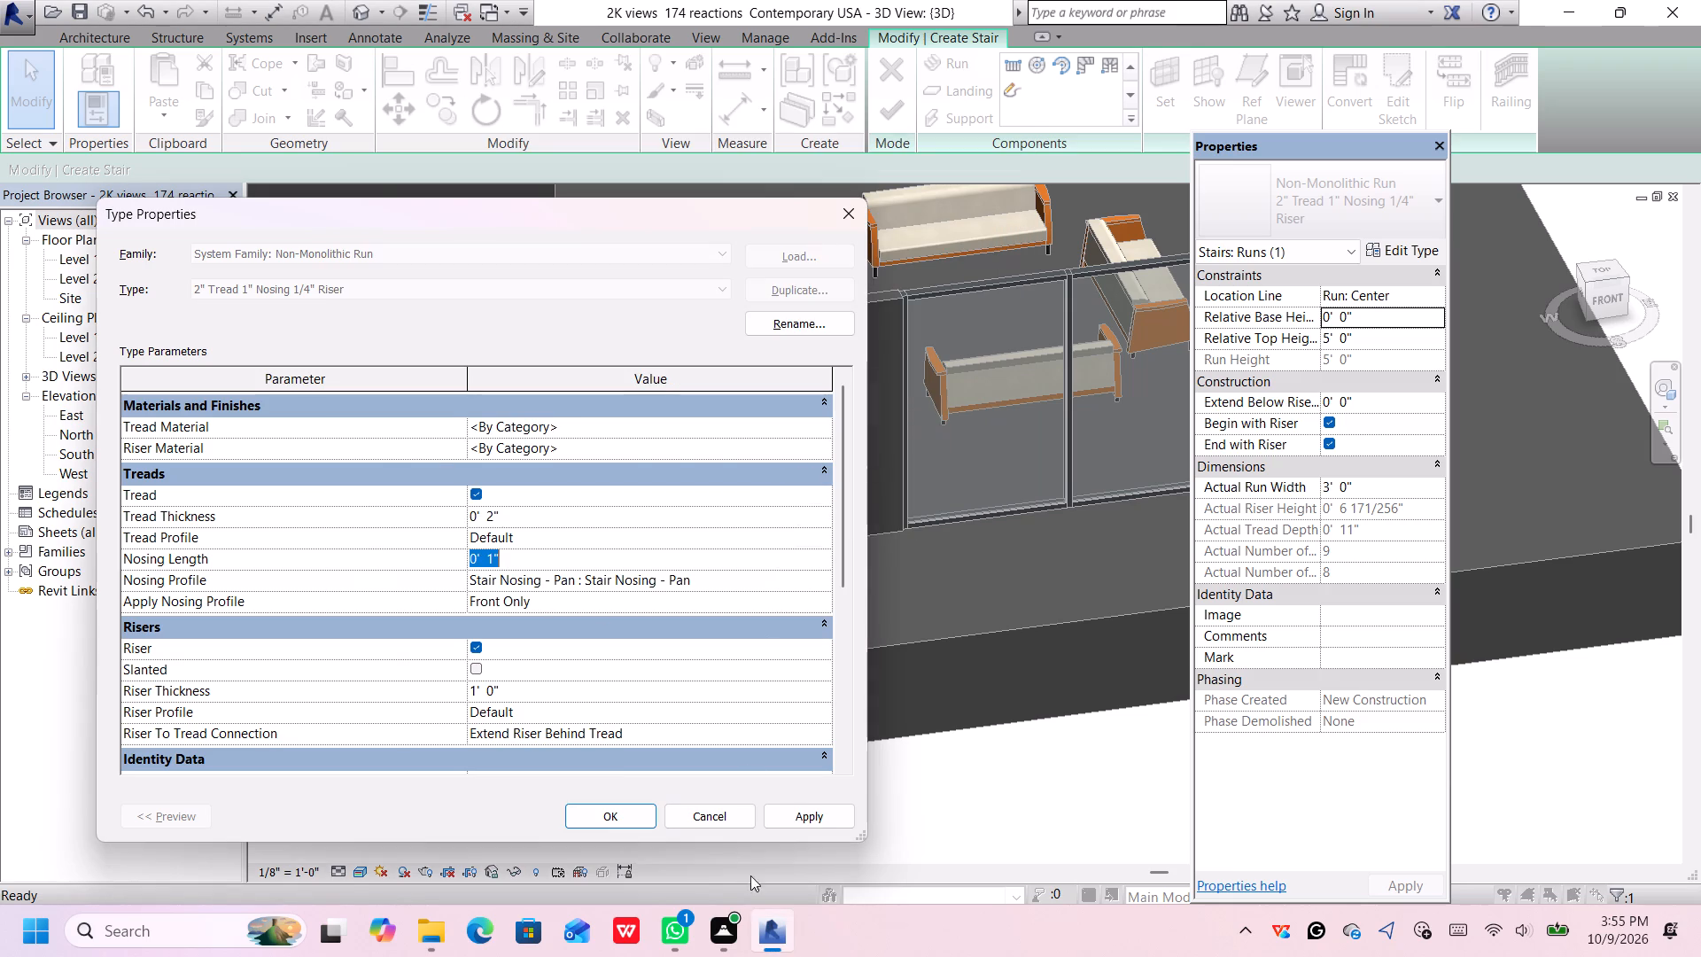
pyautogui.click(805, 809)
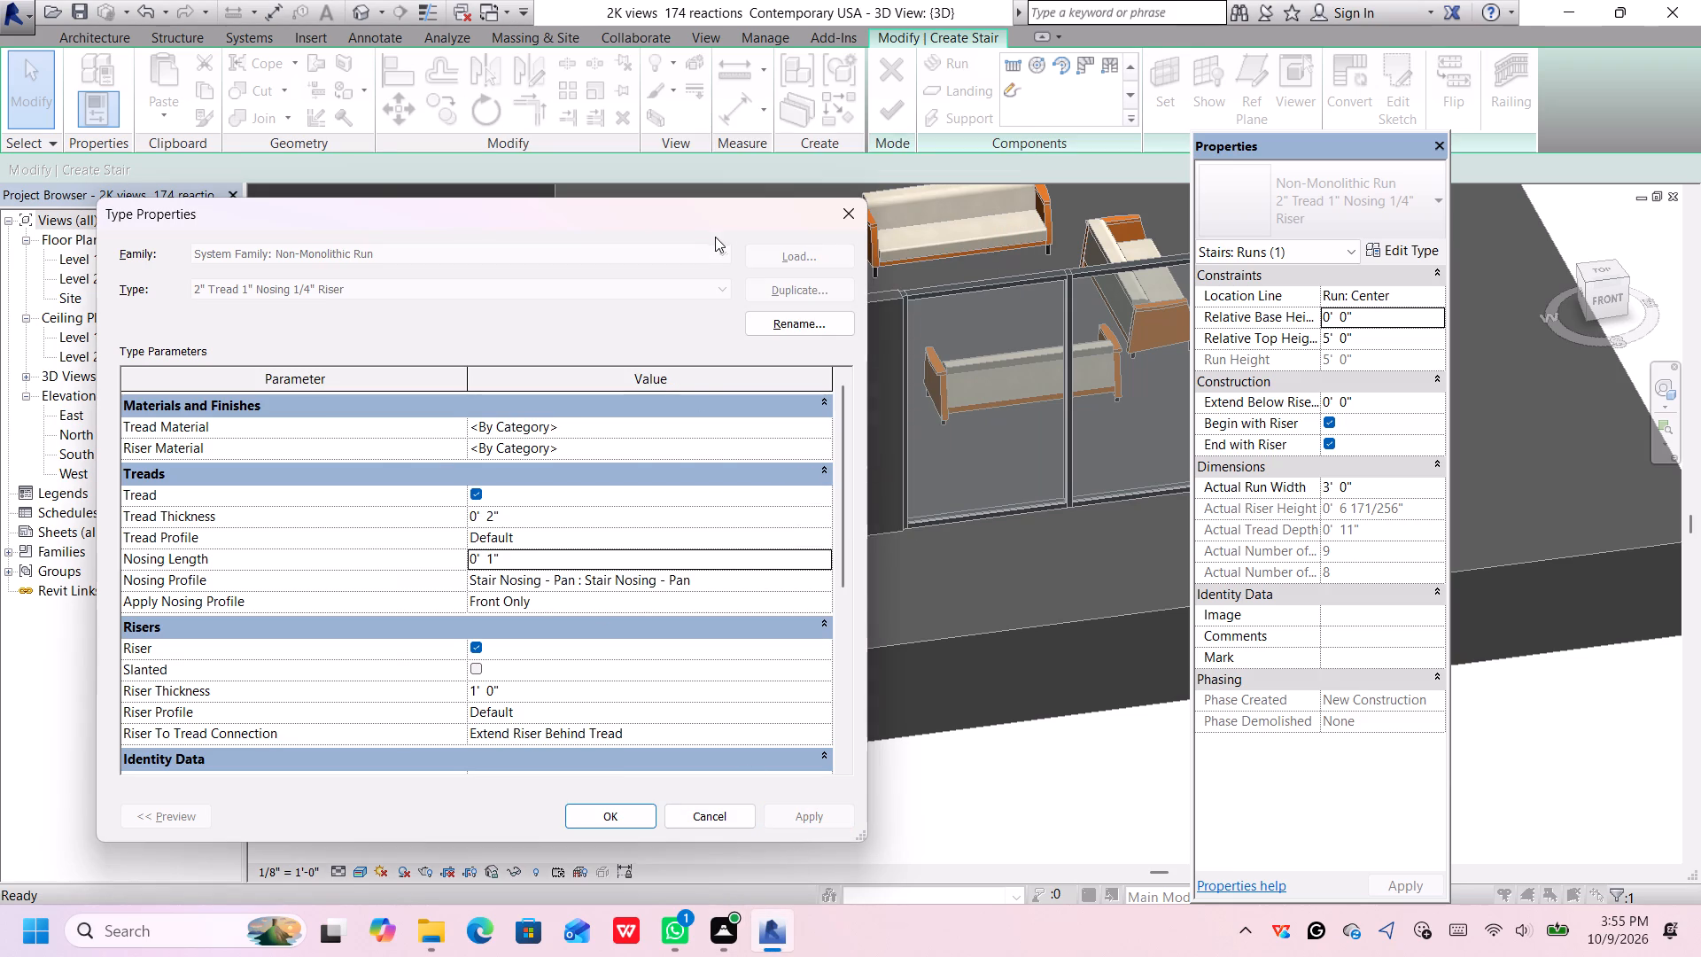
# Move the type settings clear of the stair, set the run type's Tread Thickness to 1' and apply it.
pyautogui.moveTo(718, 211); pyautogui.dragTo(1439, 191)
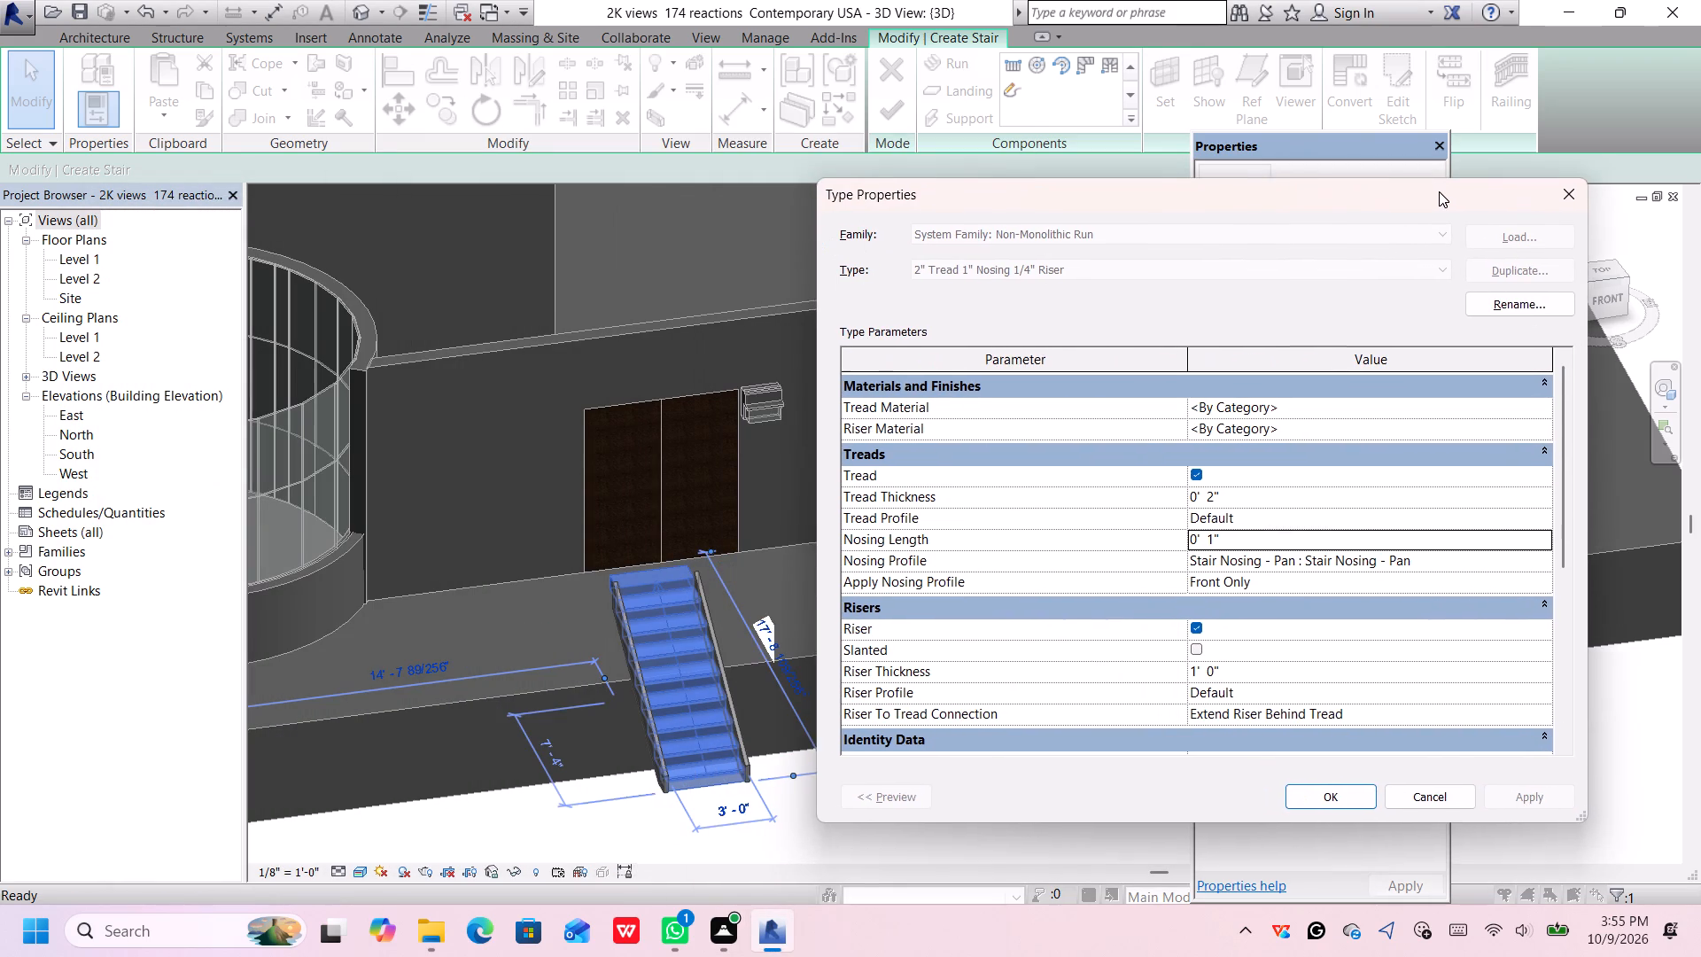
pyautogui.moveTo(1439, 191); pyautogui.dragTo(1435, 185)
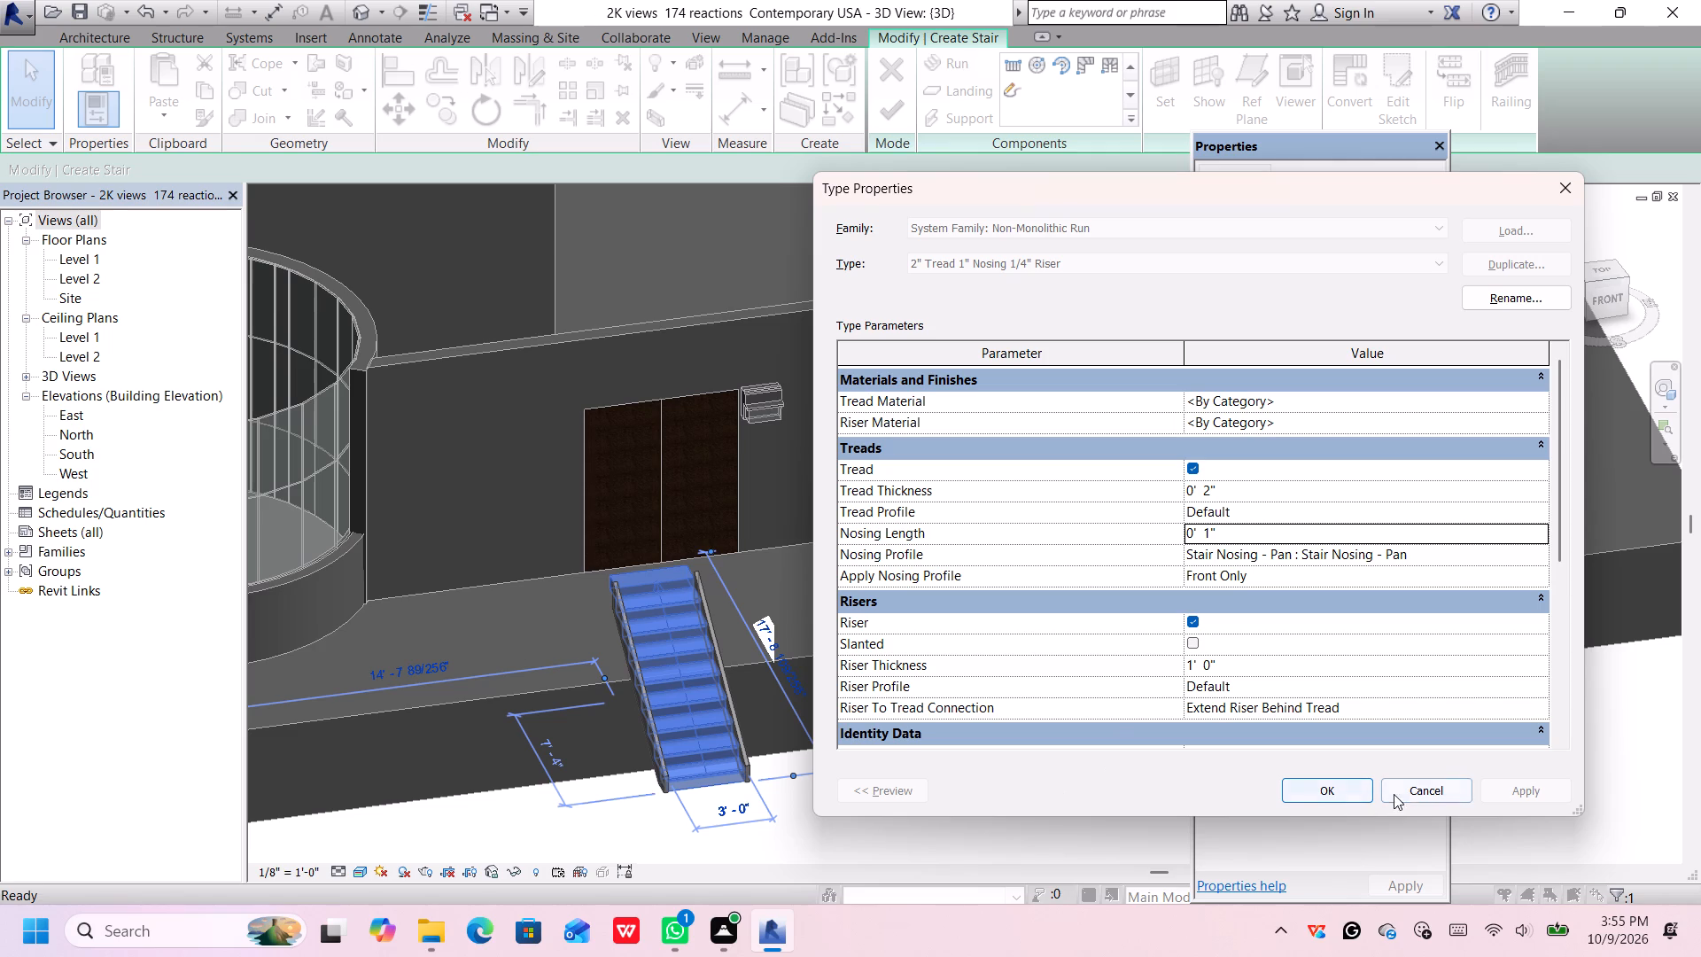
pyautogui.scroll(1, 1359, 678)
pyautogui.scroll(-2, 1359, 678)
pyautogui.scroll(1, 1357, 665)
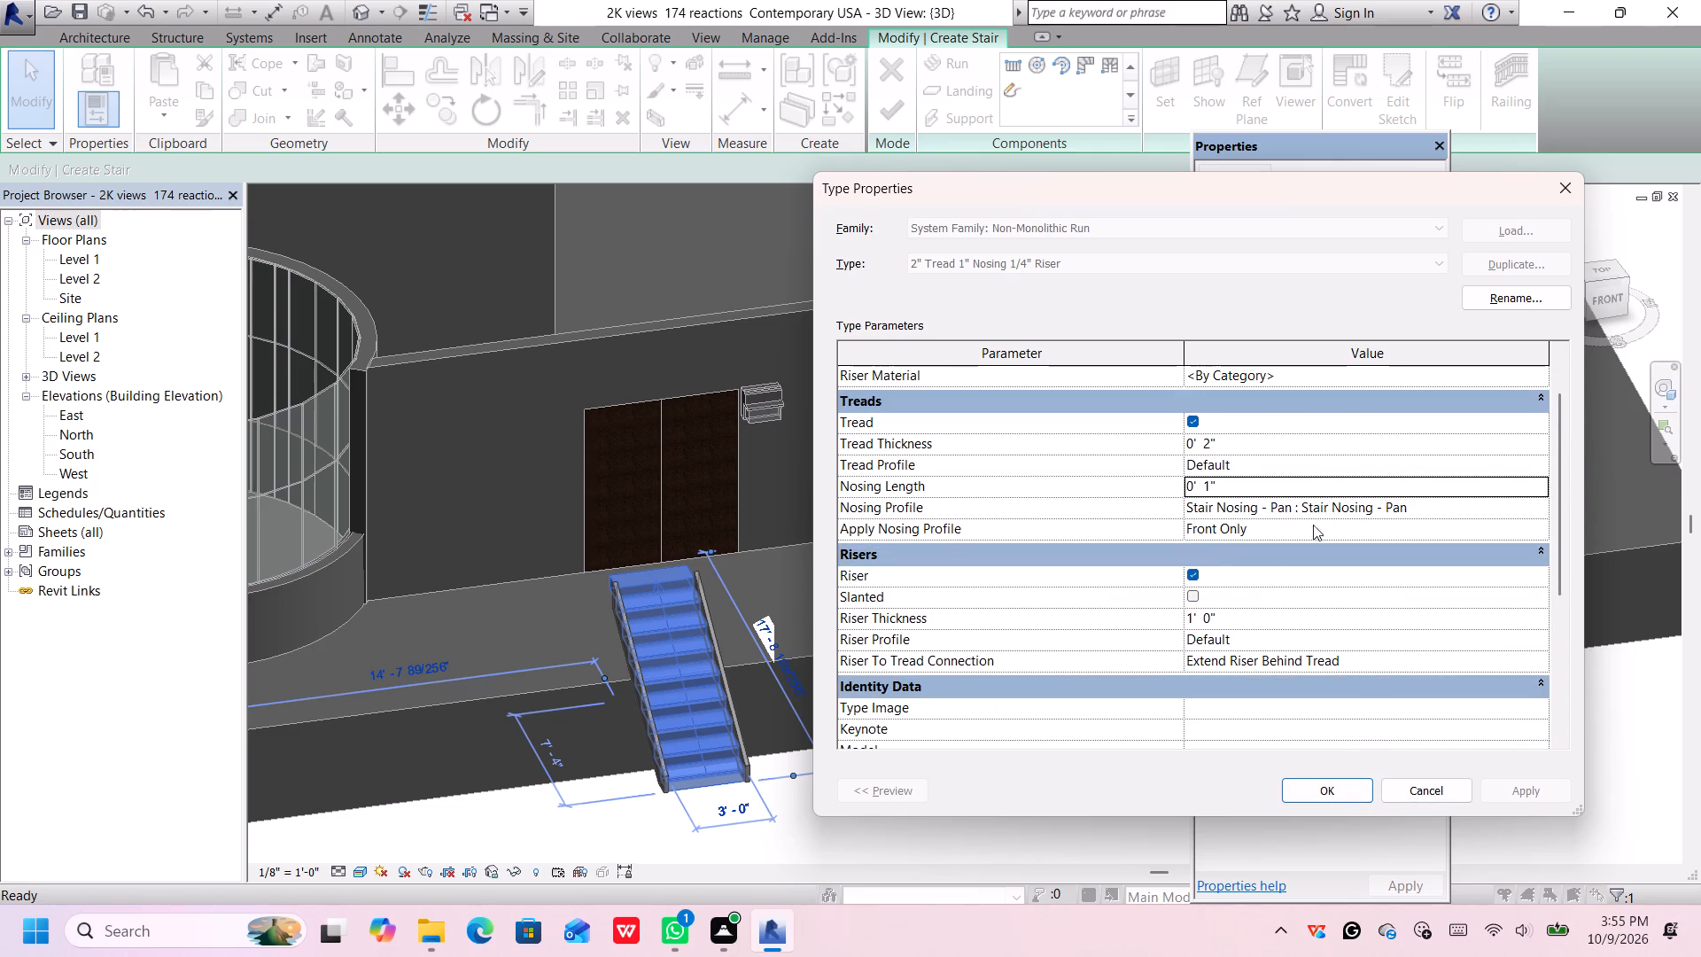
pyautogui.click(1293, 449)
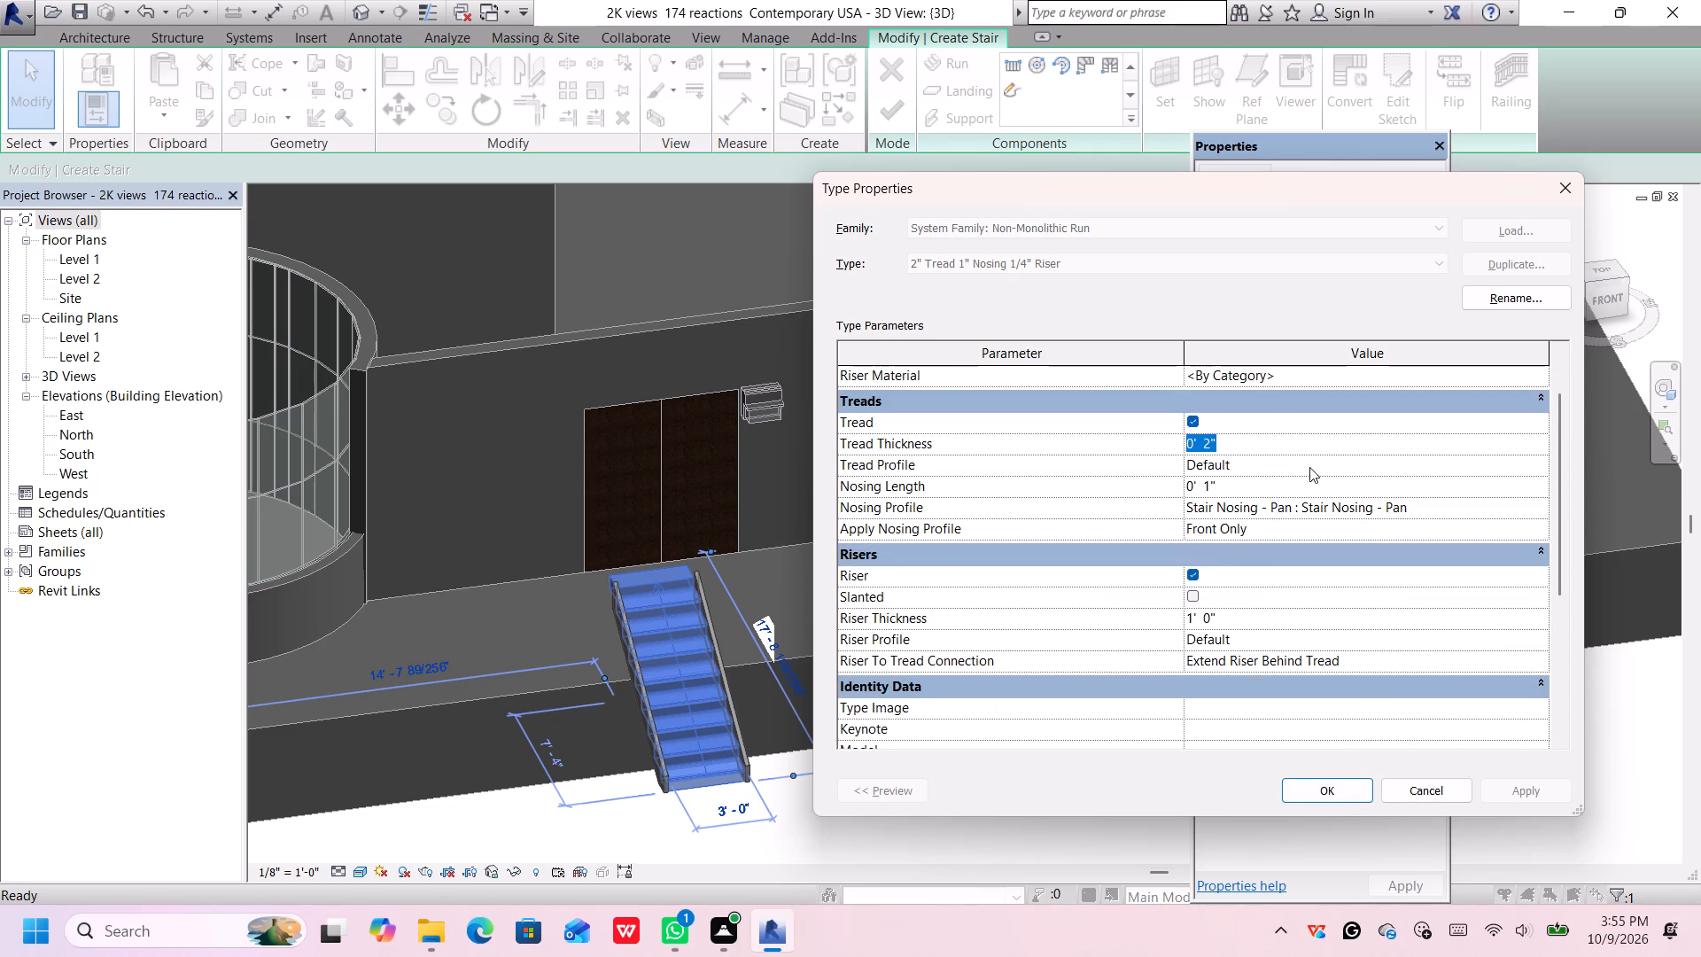
pyautogui.press('BackSpace')
pyautogui.press('1')
pyautogui.press("'")
pyautogui.press('Return')
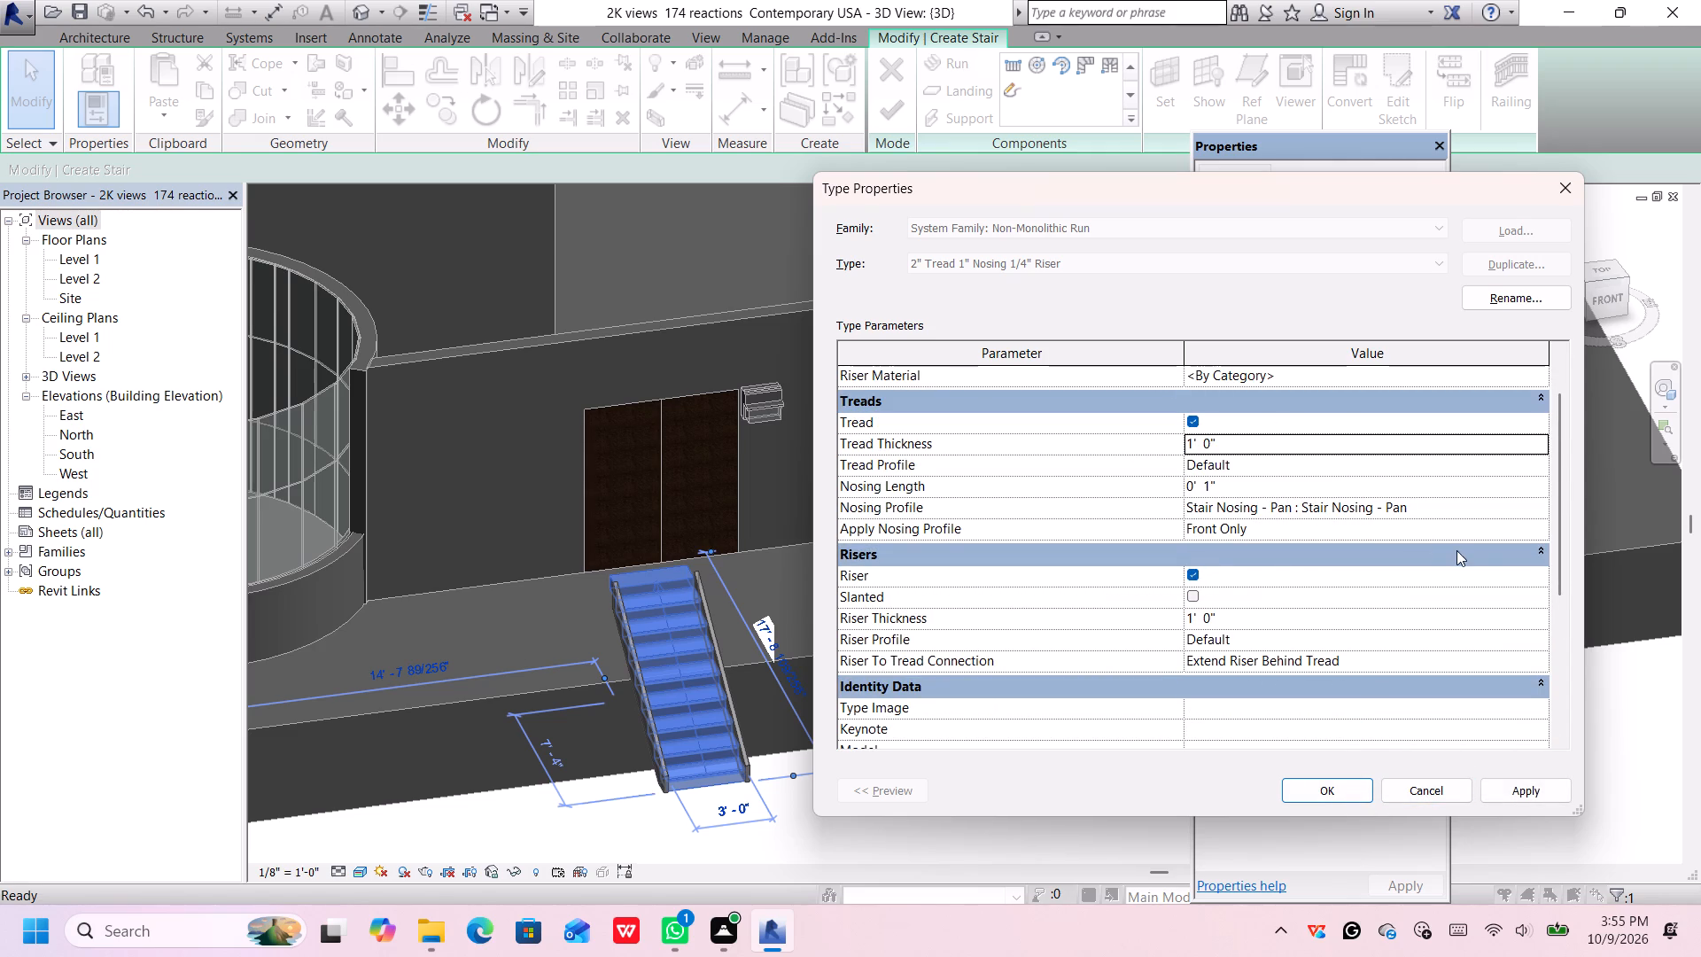
pyautogui.click(1521, 786)
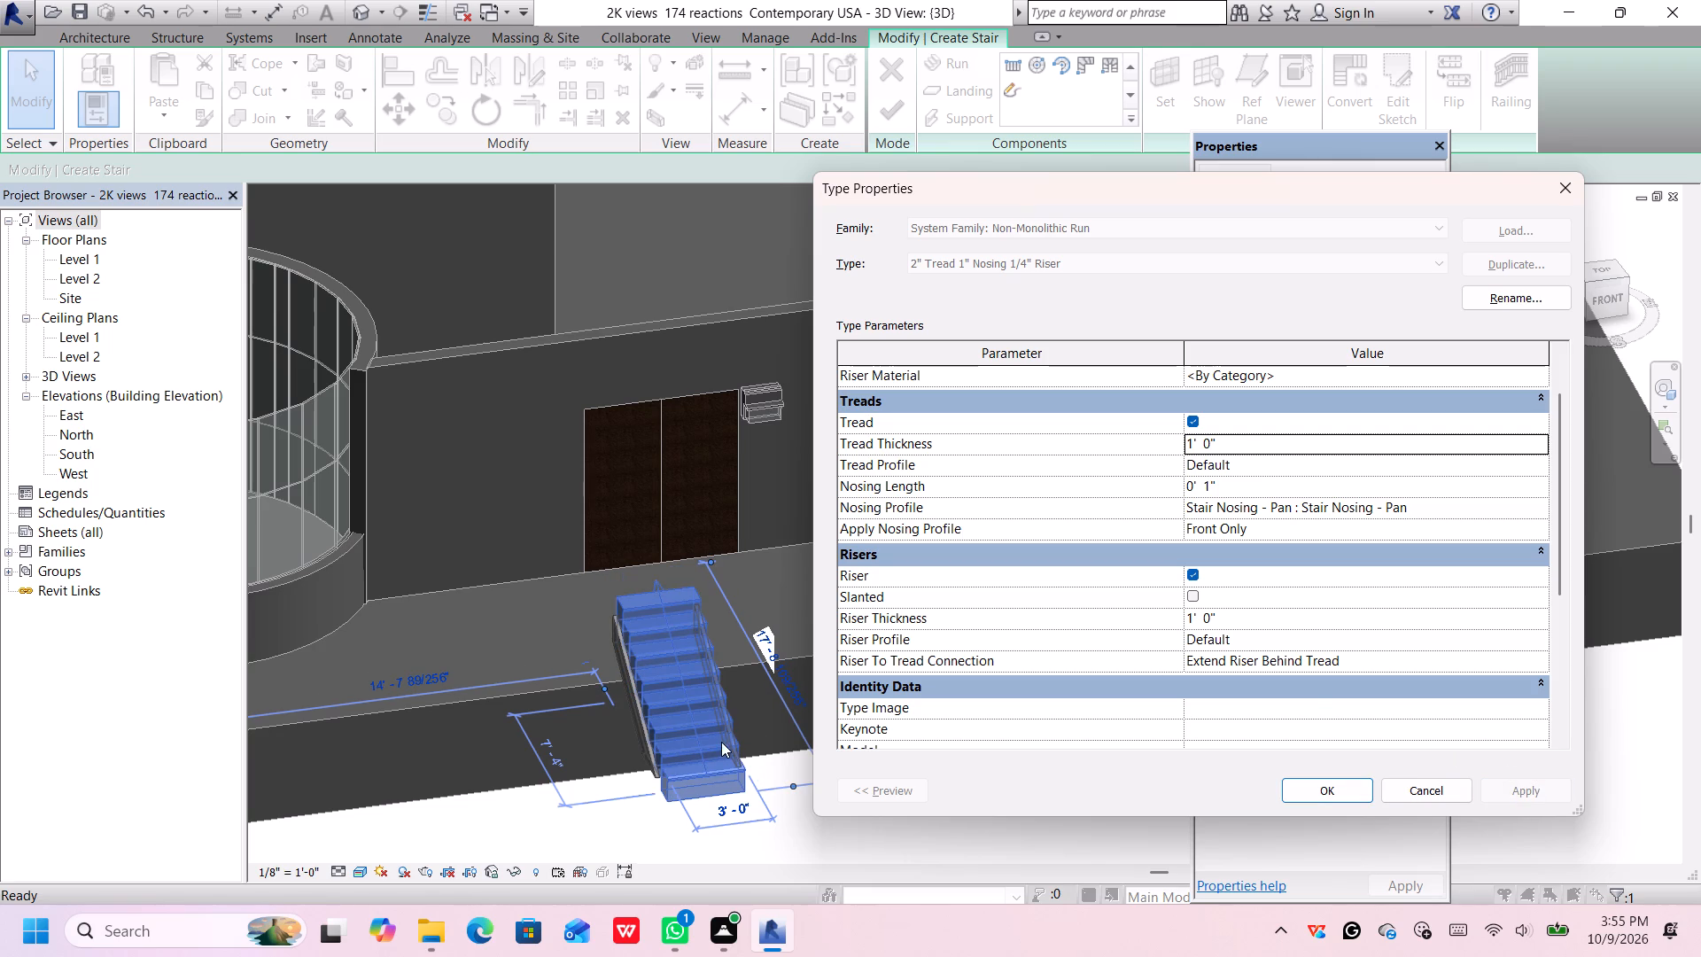
# Set the run type's Nosing Length to 1', apply it and accept the type properties.
pyautogui.scroll(2, 722, 744)
pyautogui.scroll(-2, 1270, 513)
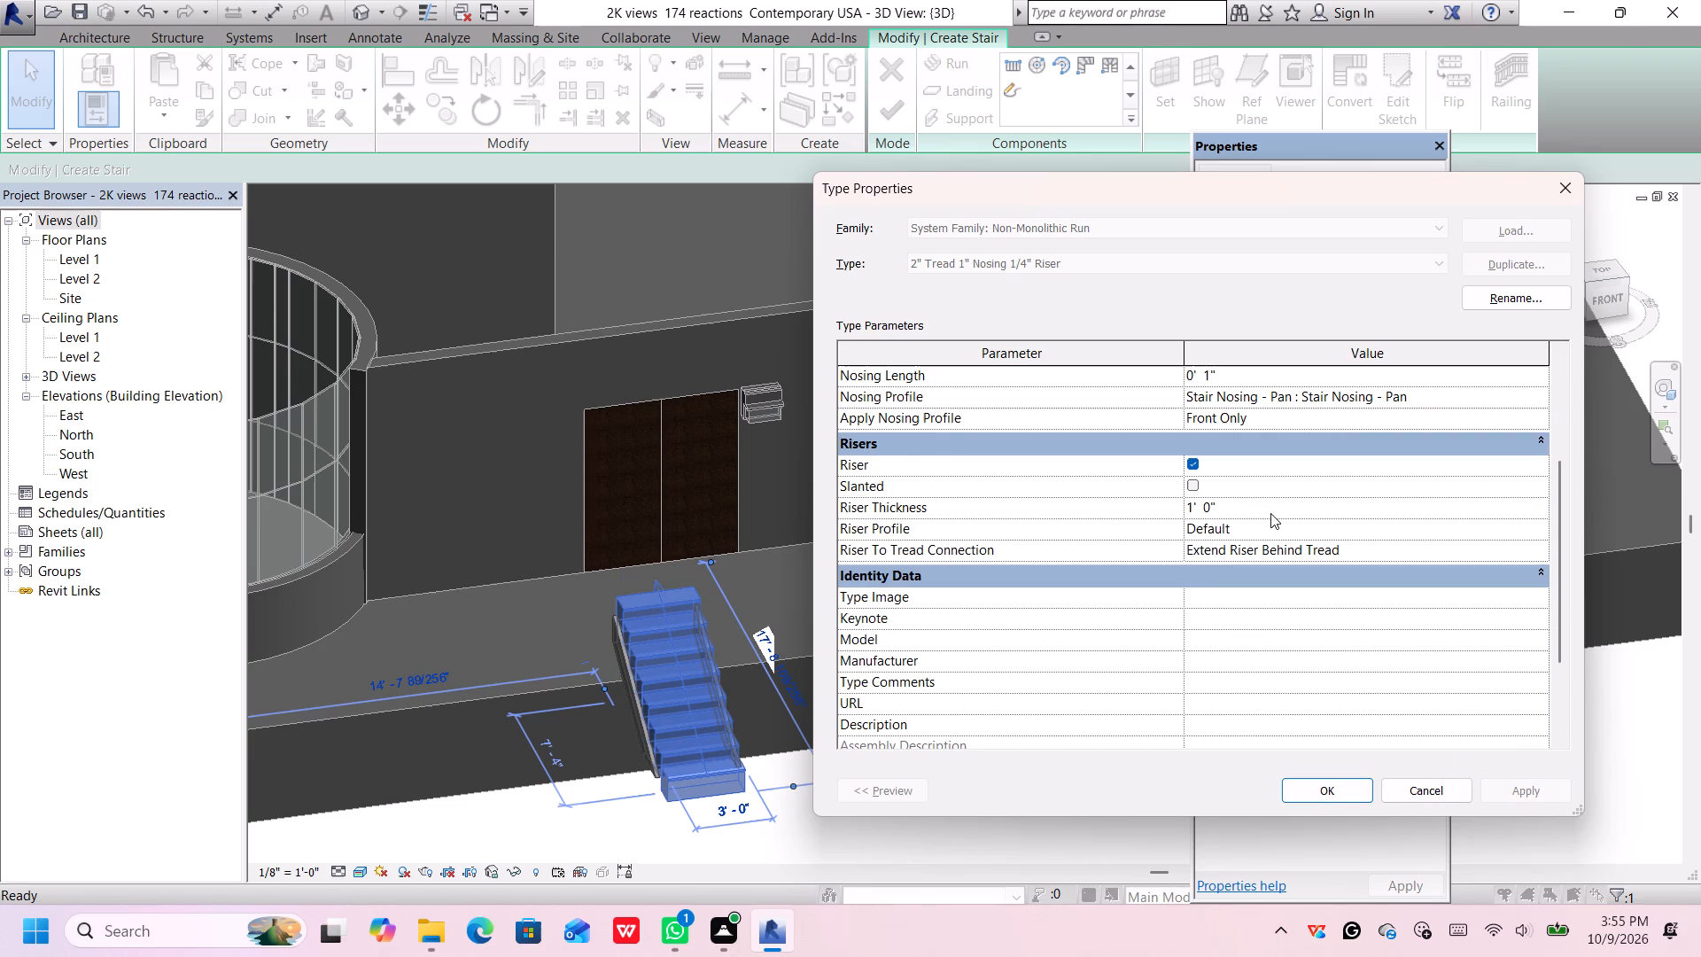
pyautogui.scroll(-3, 1268, 511)
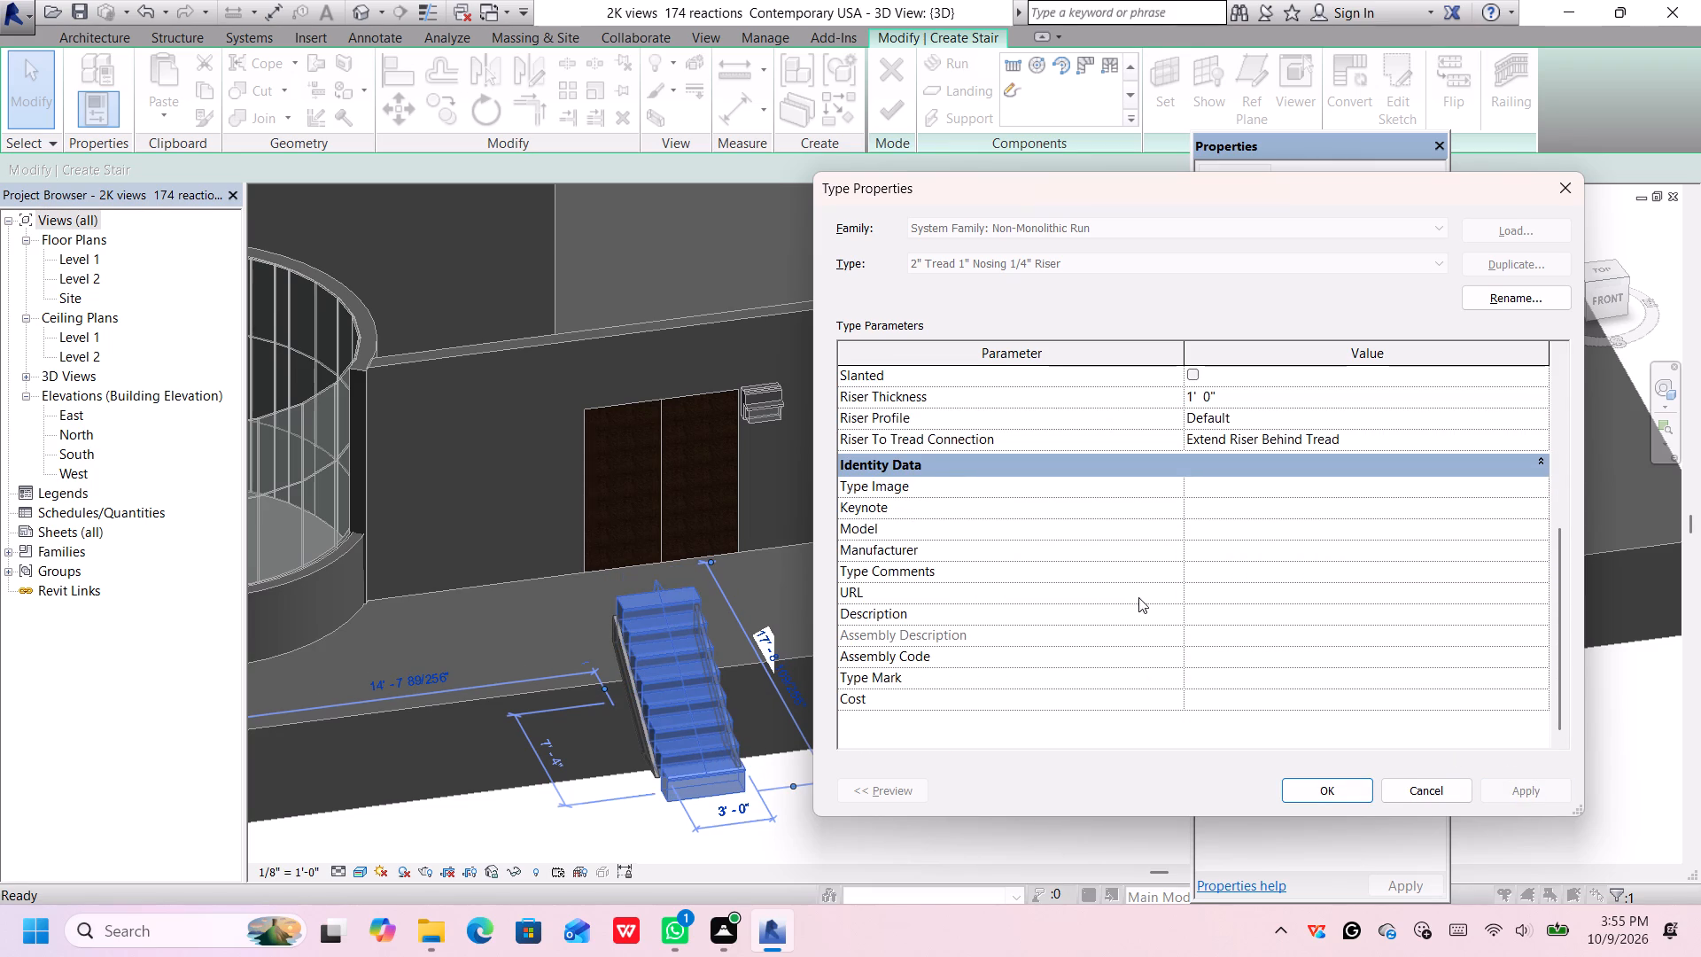
pyautogui.scroll(3, 1017, 503)
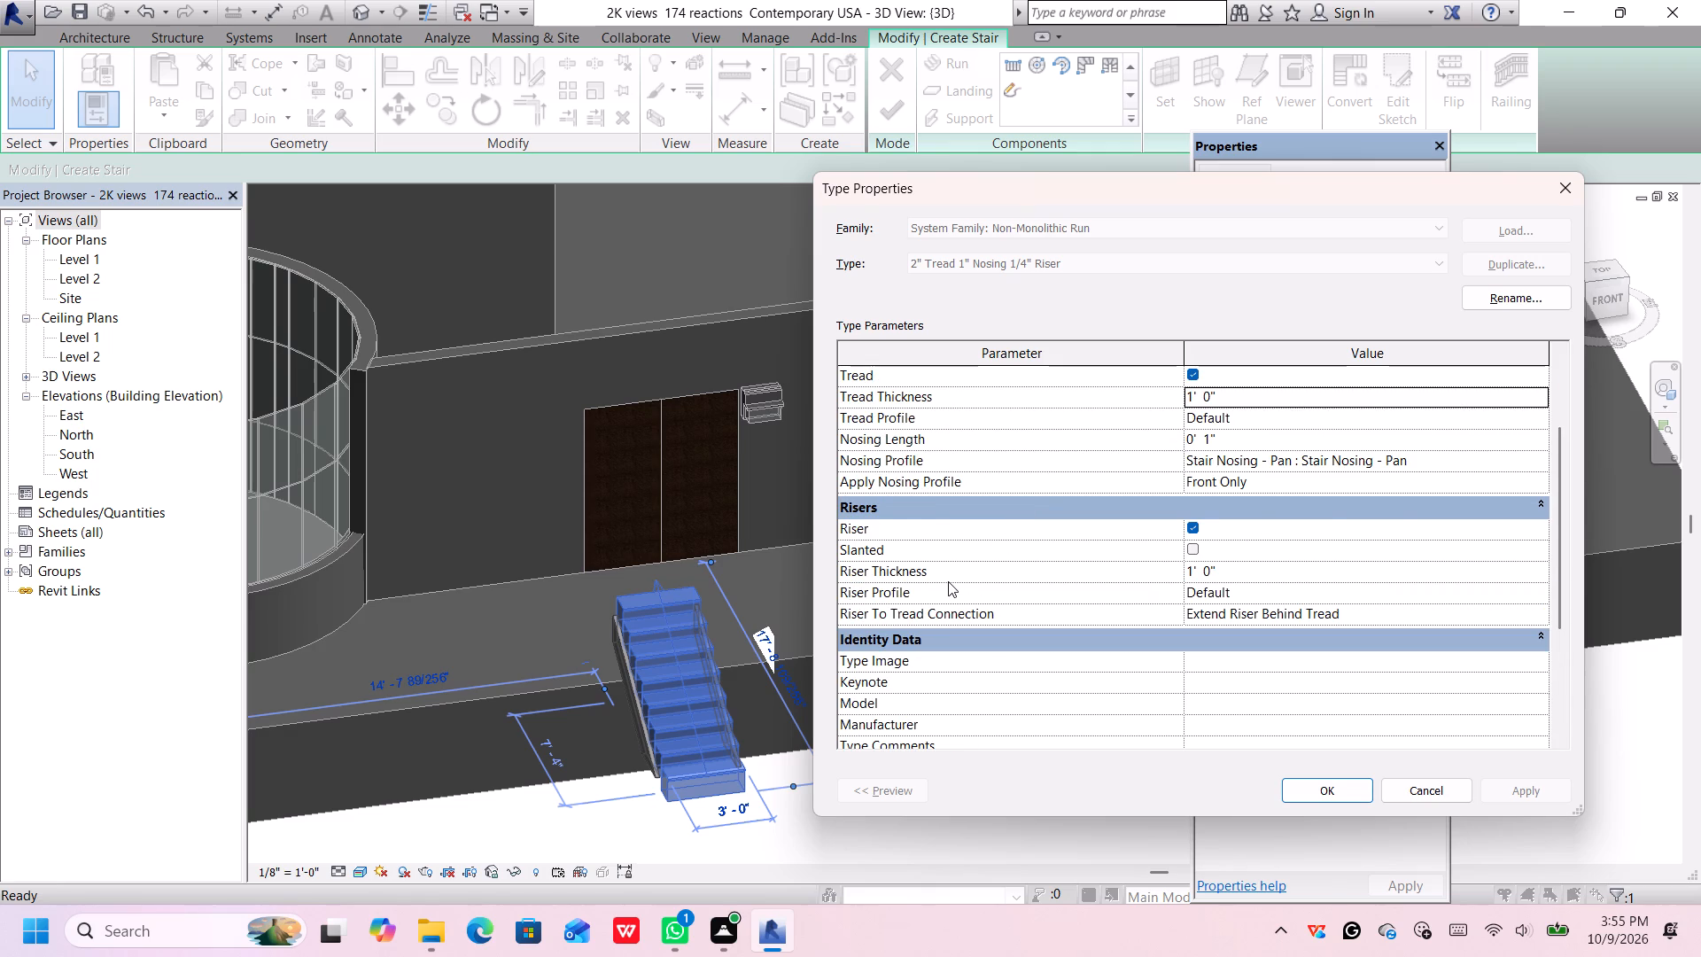
pyautogui.scroll(2, 949, 580)
pyautogui.scroll(-1, 951, 580)
pyautogui.scroll(2, 952, 579)
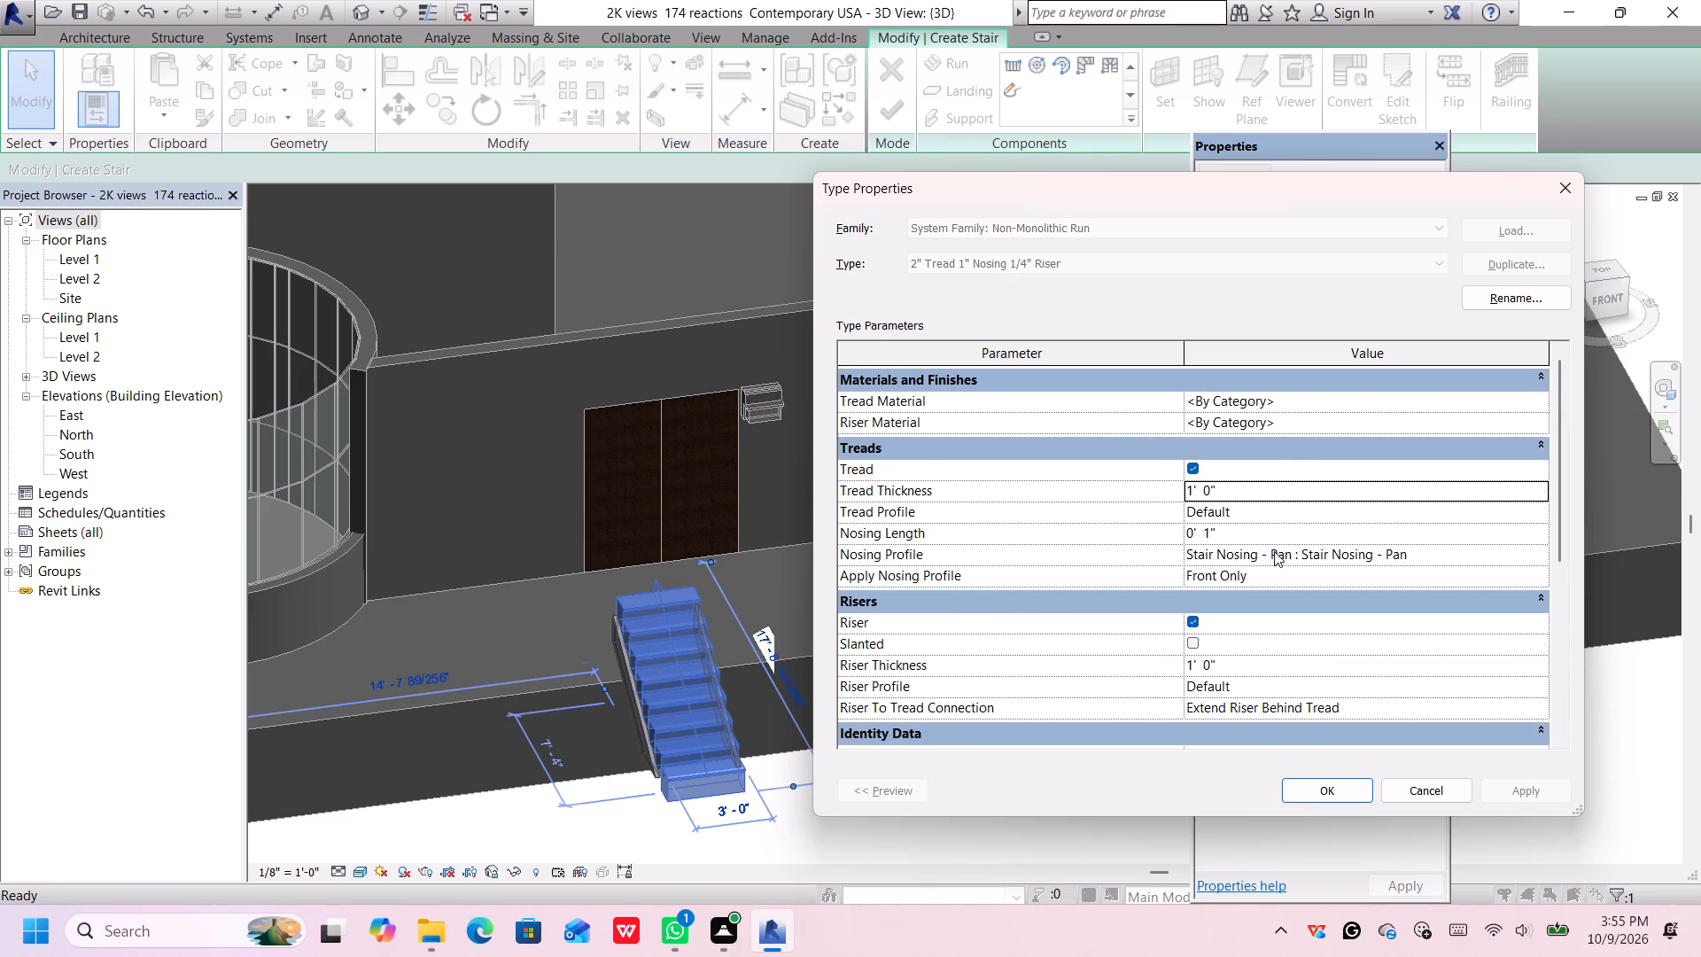
pyautogui.click(1263, 522)
pyautogui.click(1263, 530)
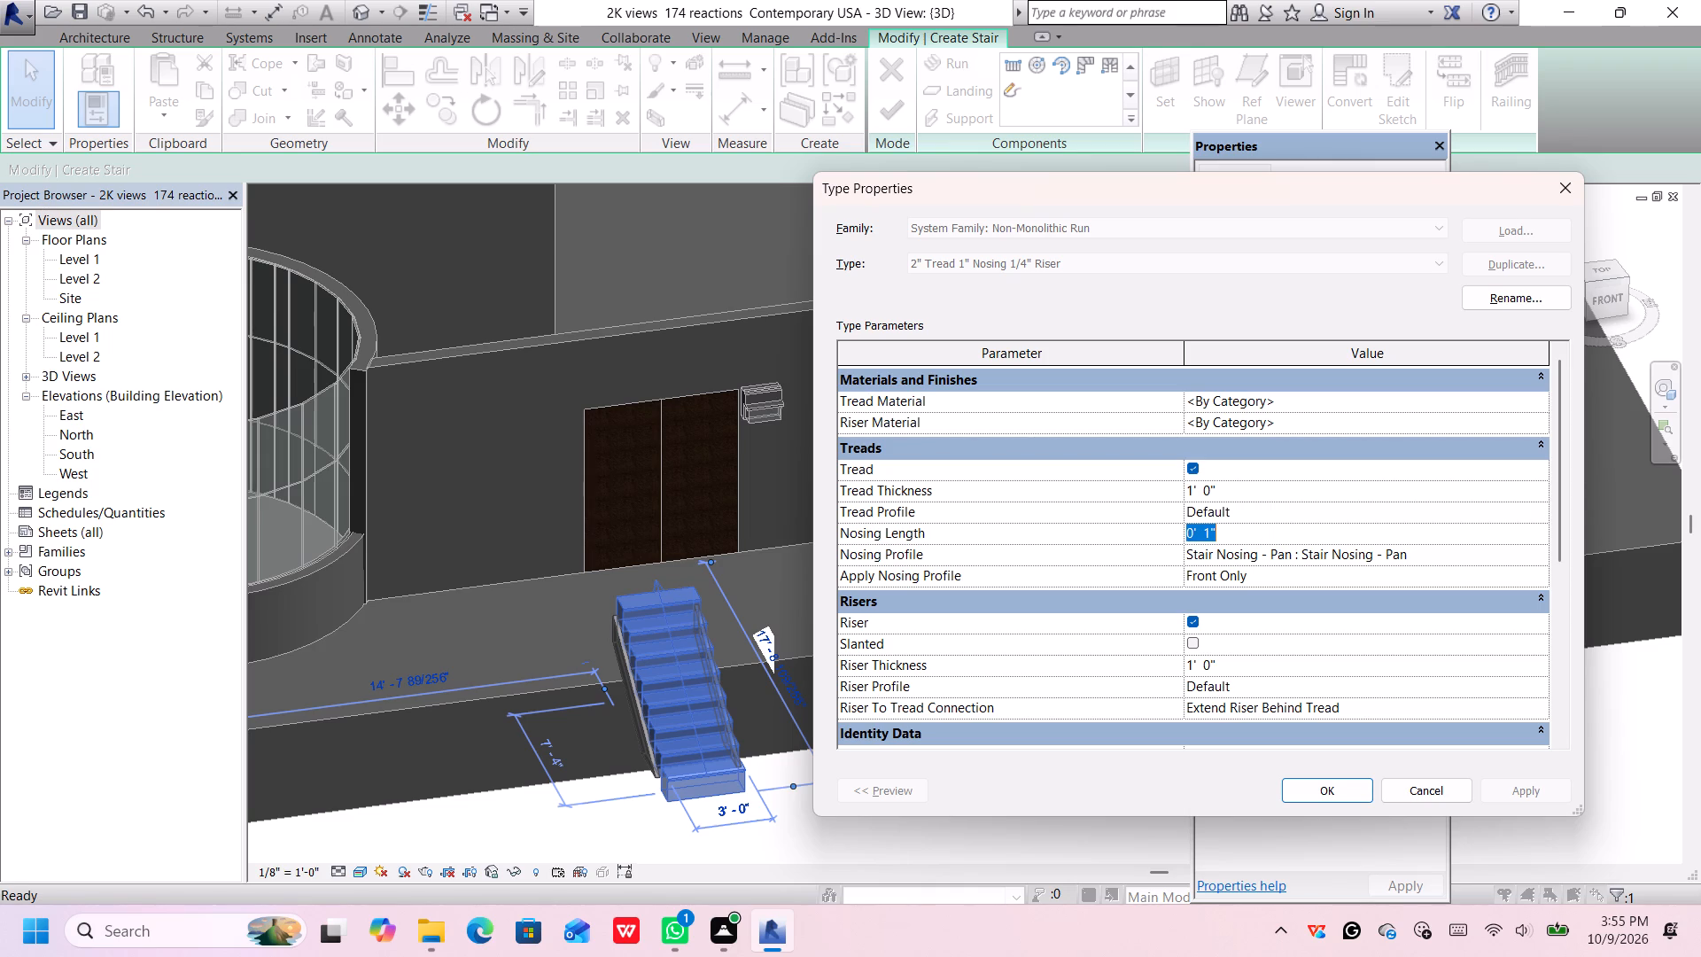
pyautogui.press('BackSpace')
pyautogui.write("1'")
pyautogui.press('Return')
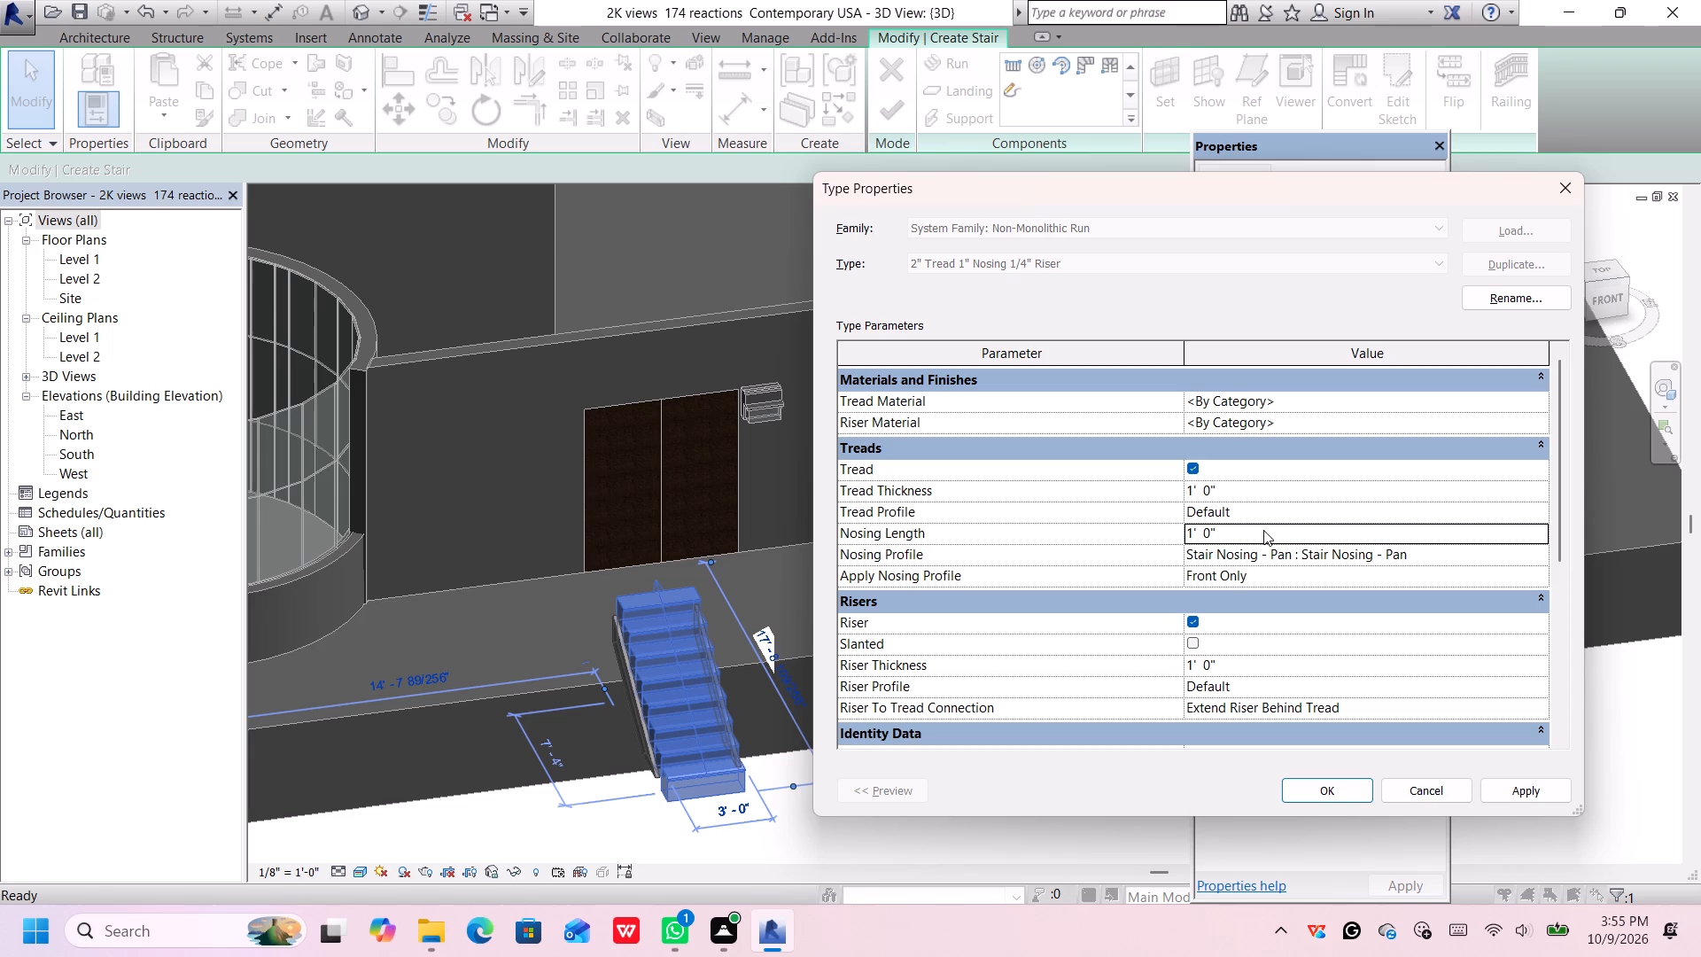
pyautogui.scroll(1, 1264, 529)
pyautogui.scroll(-1, 1264, 529)
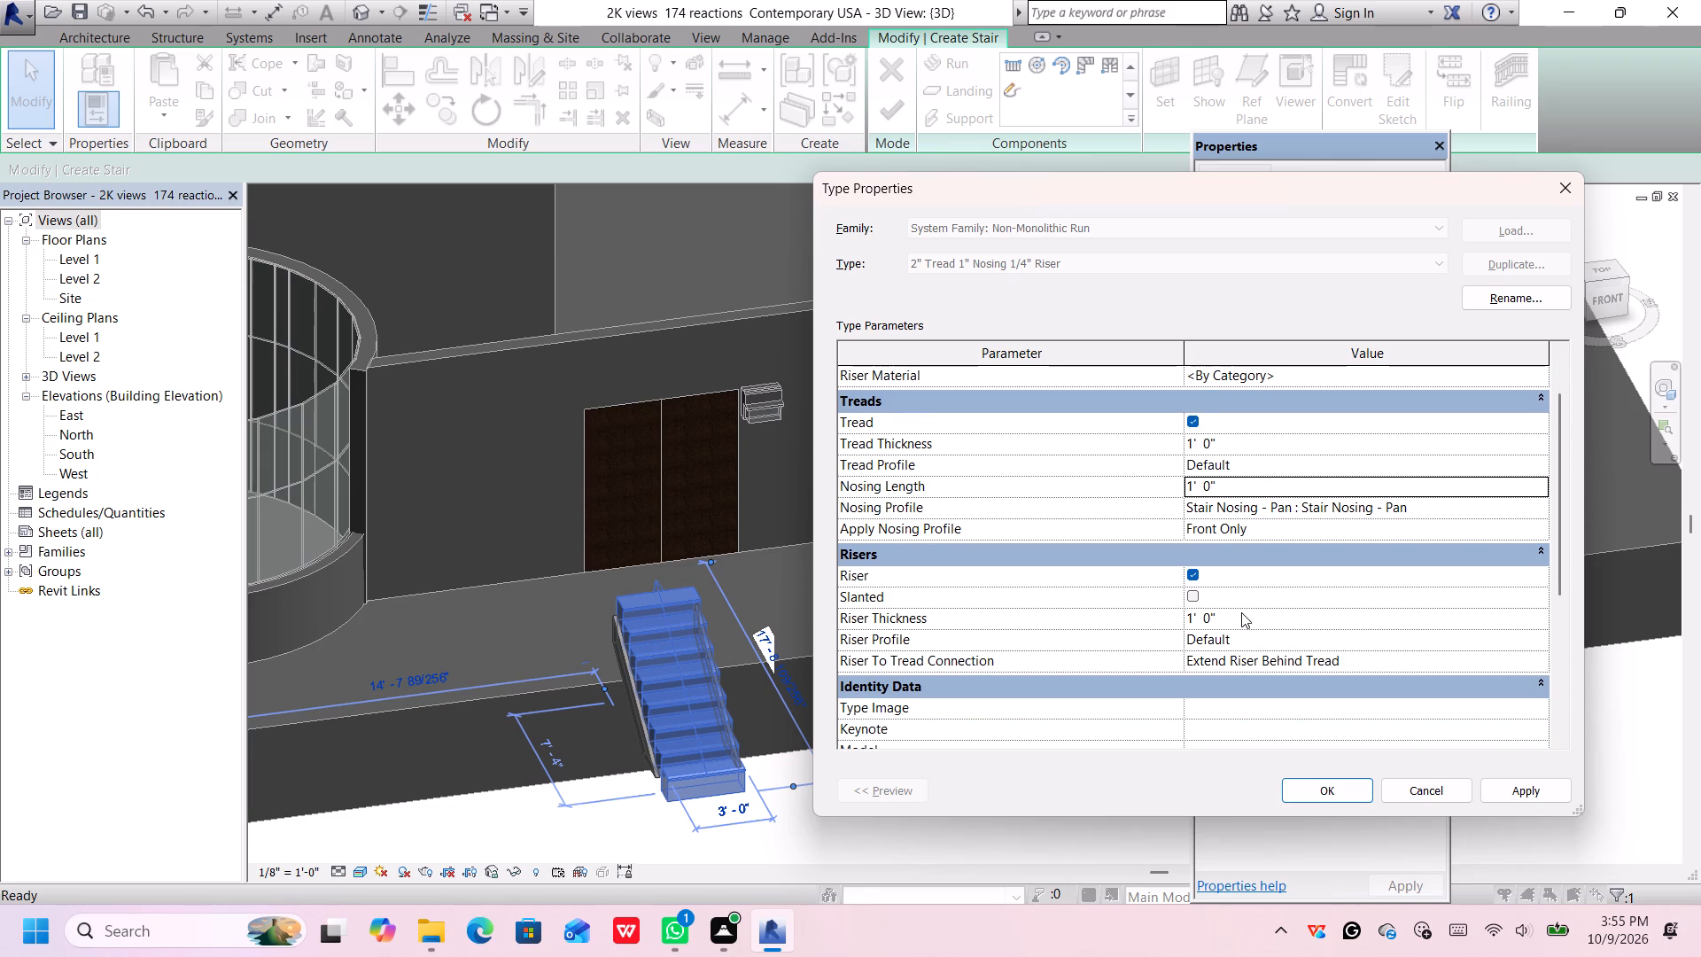
pyautogui.scroll(-1, 1241, 612)
pyautogui.scroll(1, 1242, 612)
pyautogui.scroll(-2, 1242, 612)
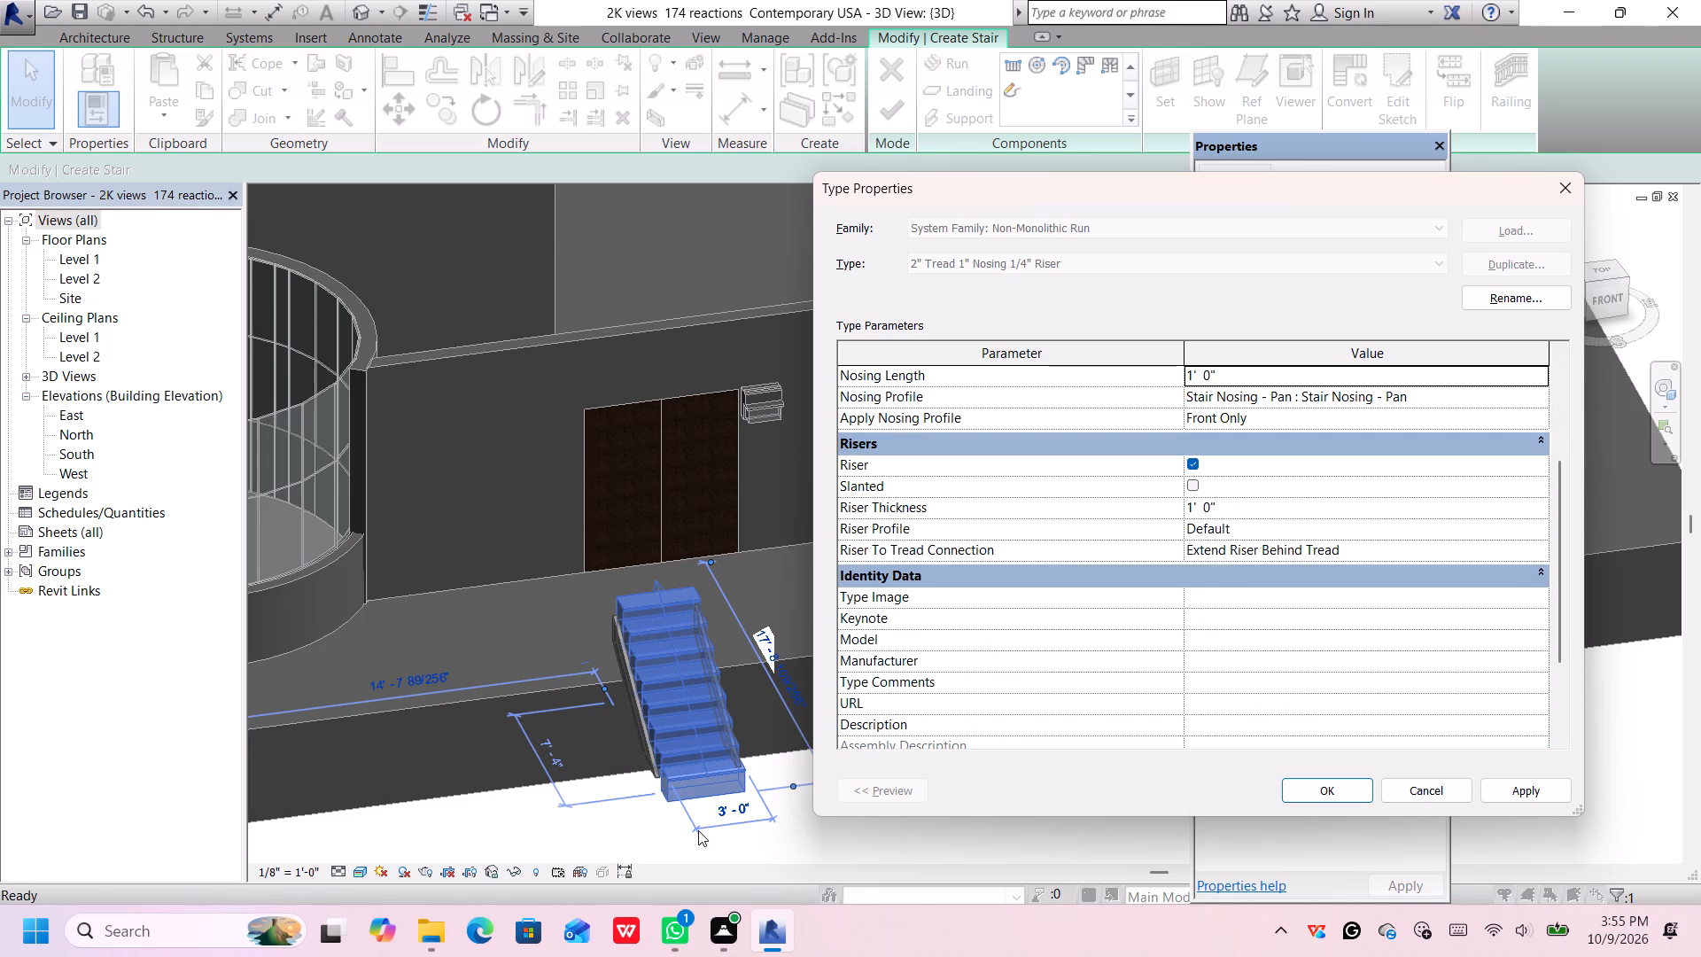
pyautogui.click(723, 809)
pyautogui.click(722, 814)
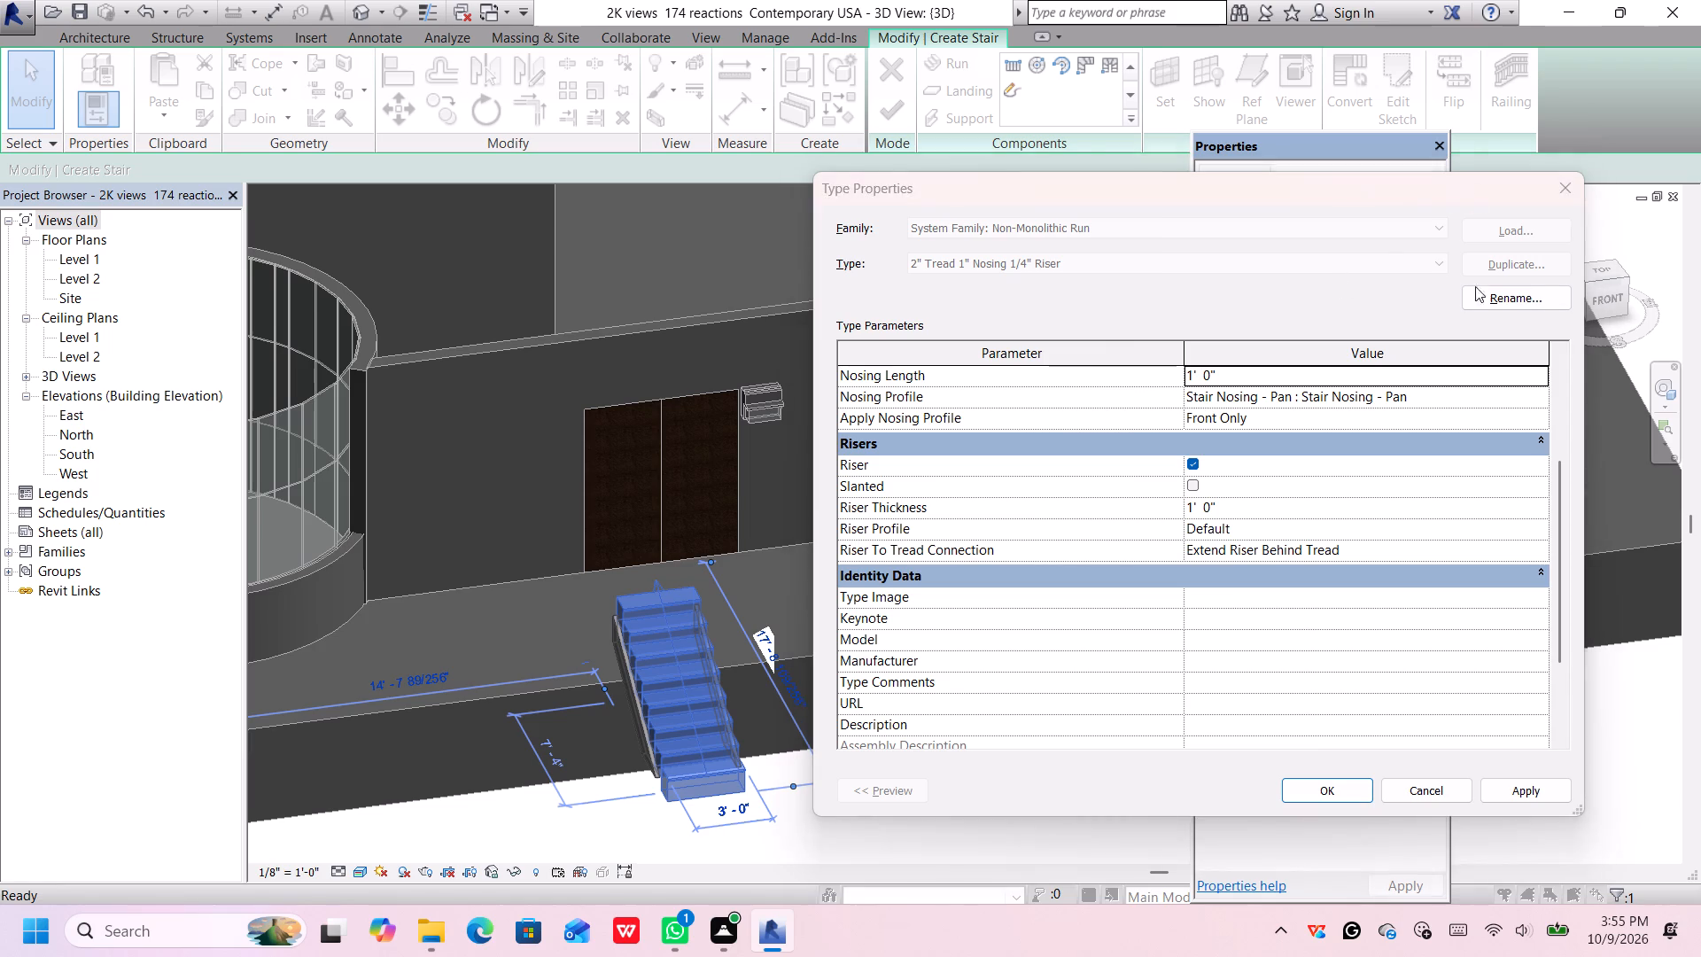
pyautogui.click(1493, 790)
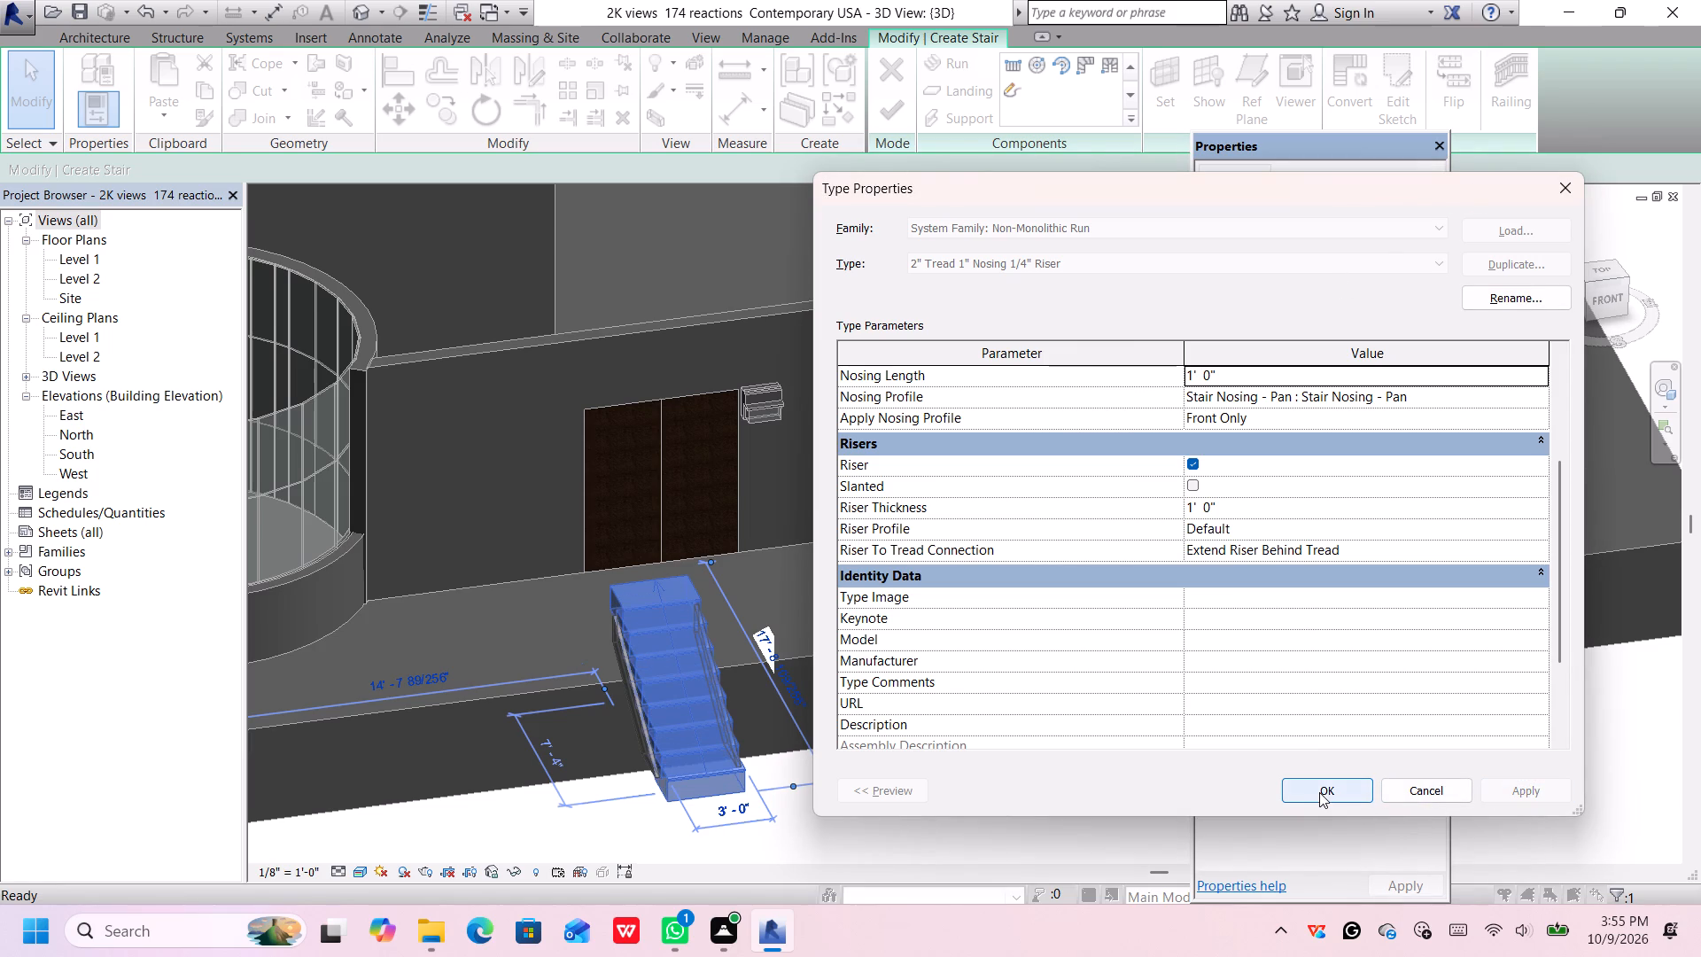
pyautogui.click(1318, 790)
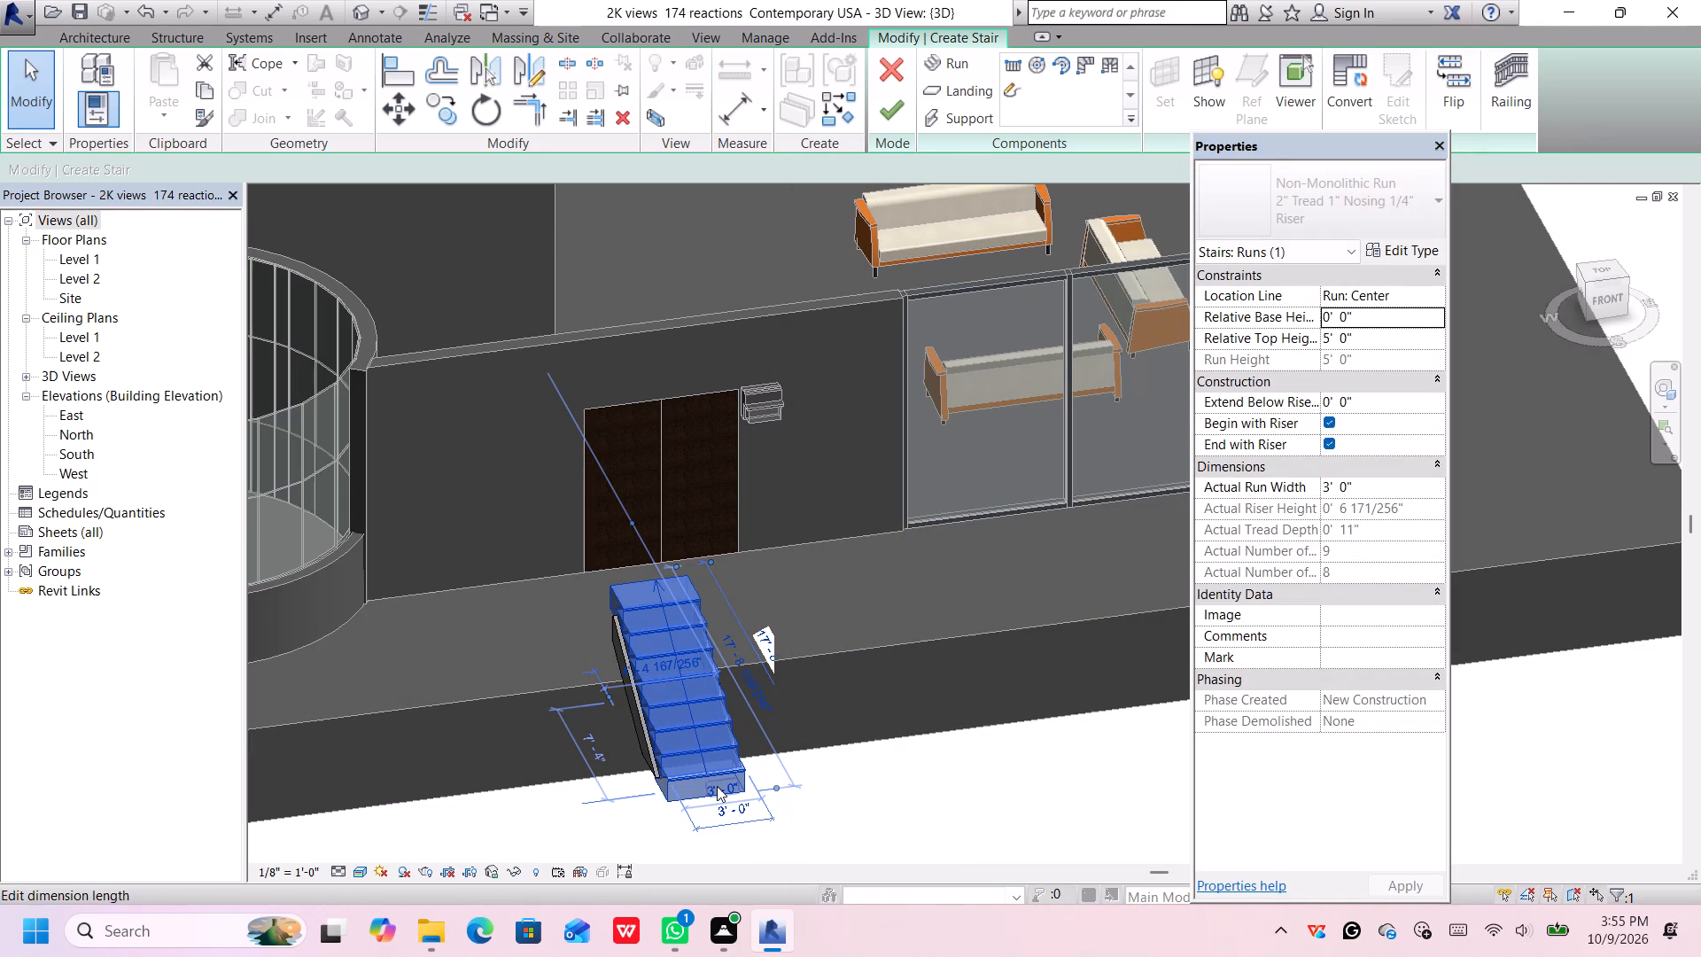
# Set the stair run's width to 10'.
pyautogui.click(718, 787)
pyautogui.press('BackSpace')
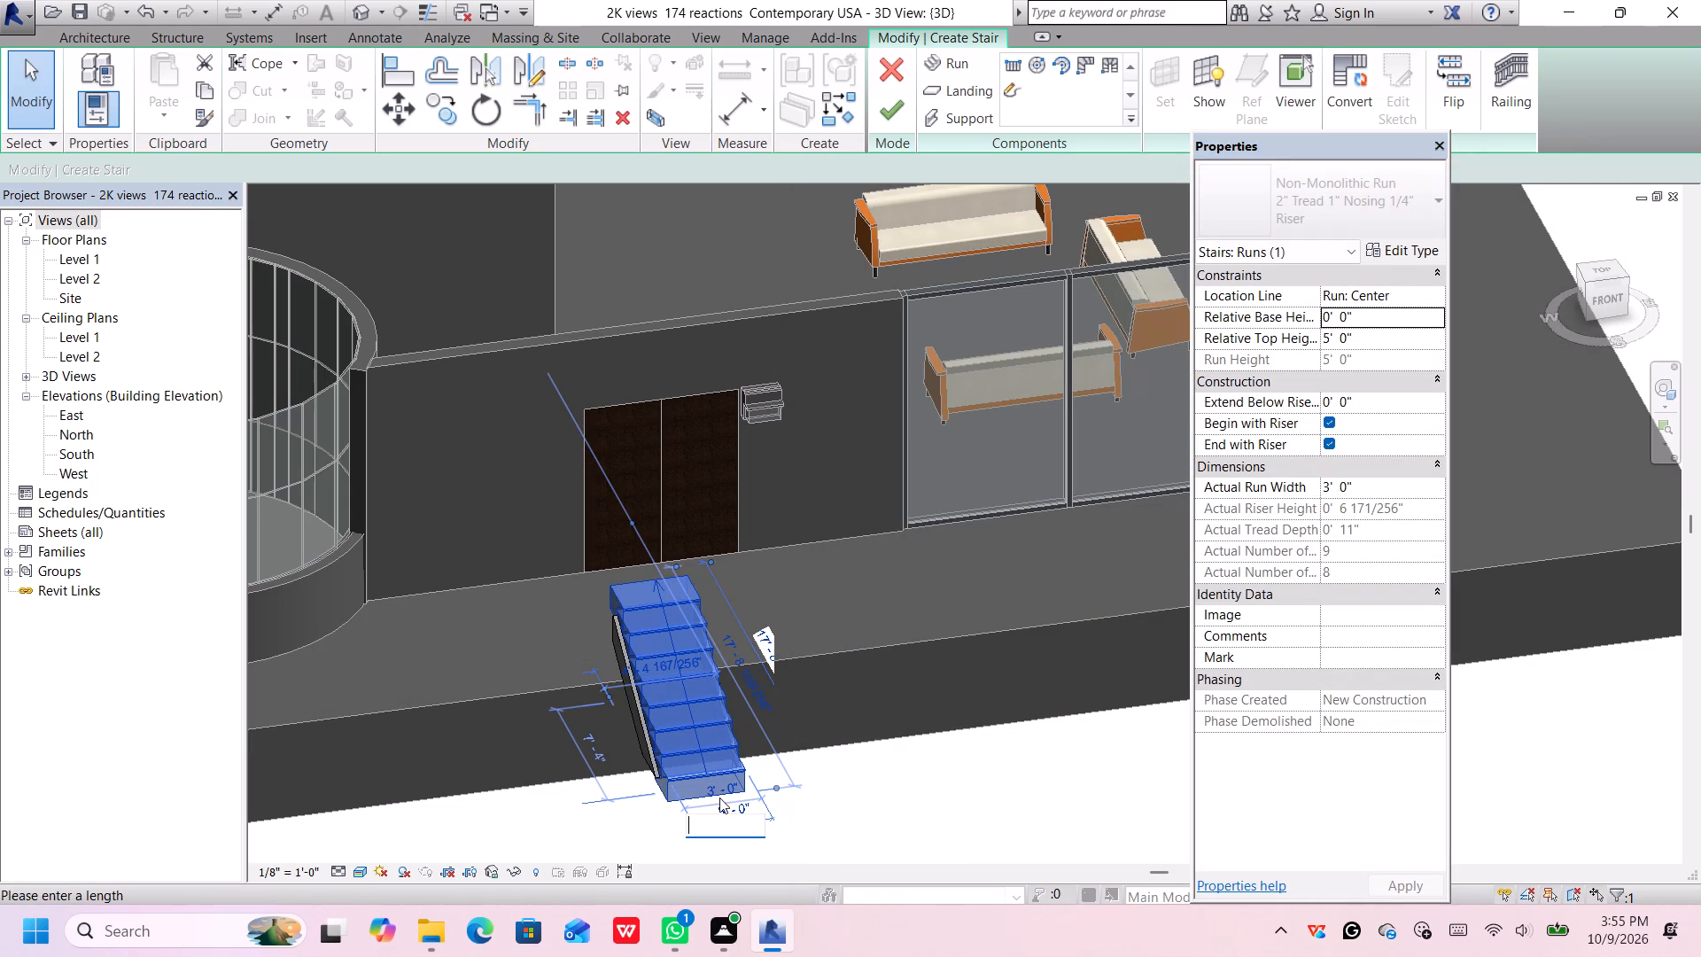
pyautogui.write("10'")
pyautogui.press('Return')
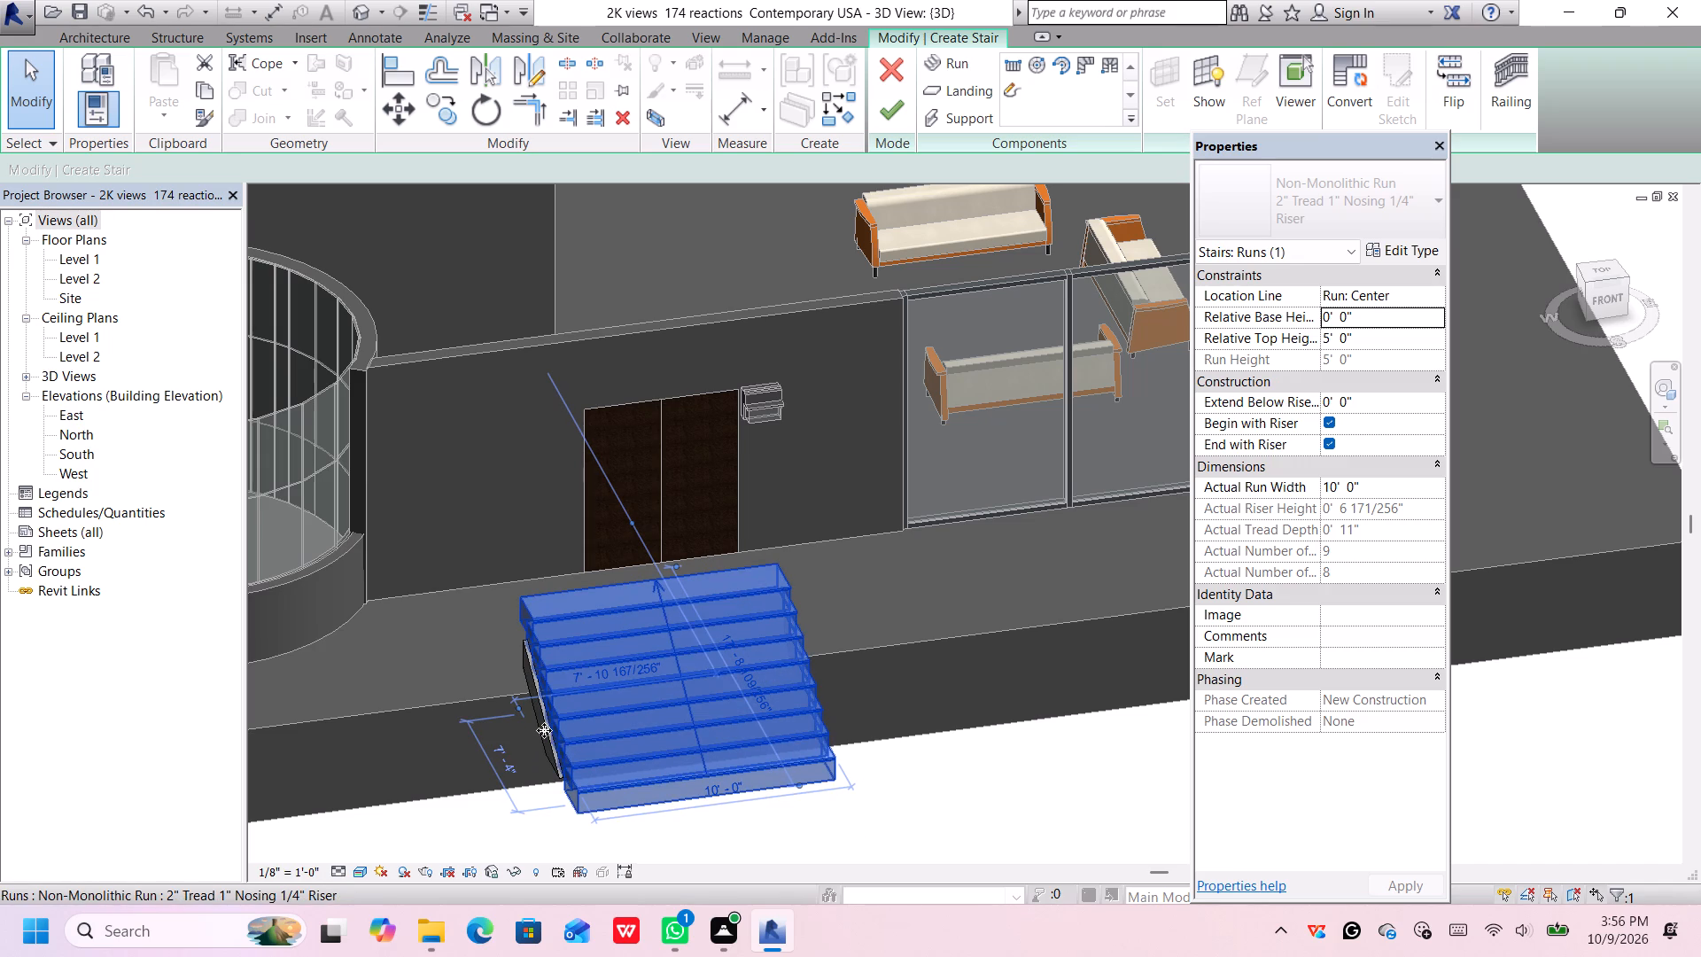
# Nudge the stair run sideways along the slab's front edge, away from the glazed cylinder and toward the storefront.
pyautogui.press('Right')
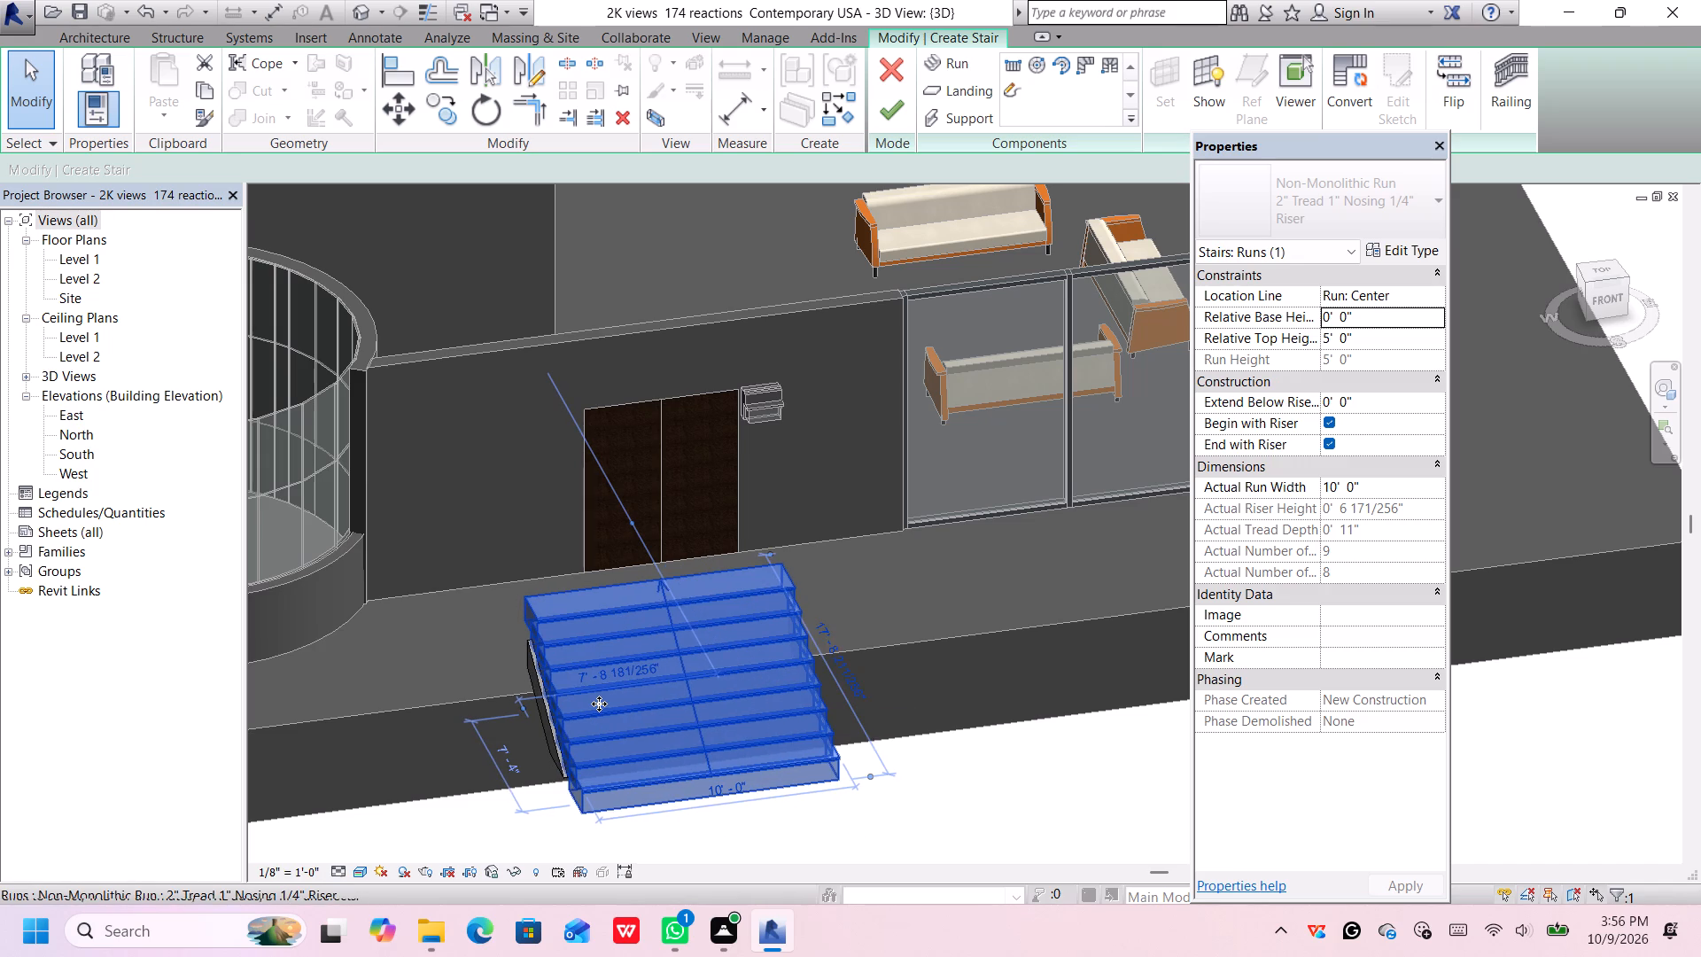
pyautogui.press('Right')
pyautogui.press('Right')
pyautogui.press('Right')
pyautogui.press('Right')
pyautogui.press('Right')
pyautogui.press('Right')
pyautogui.press('Right')
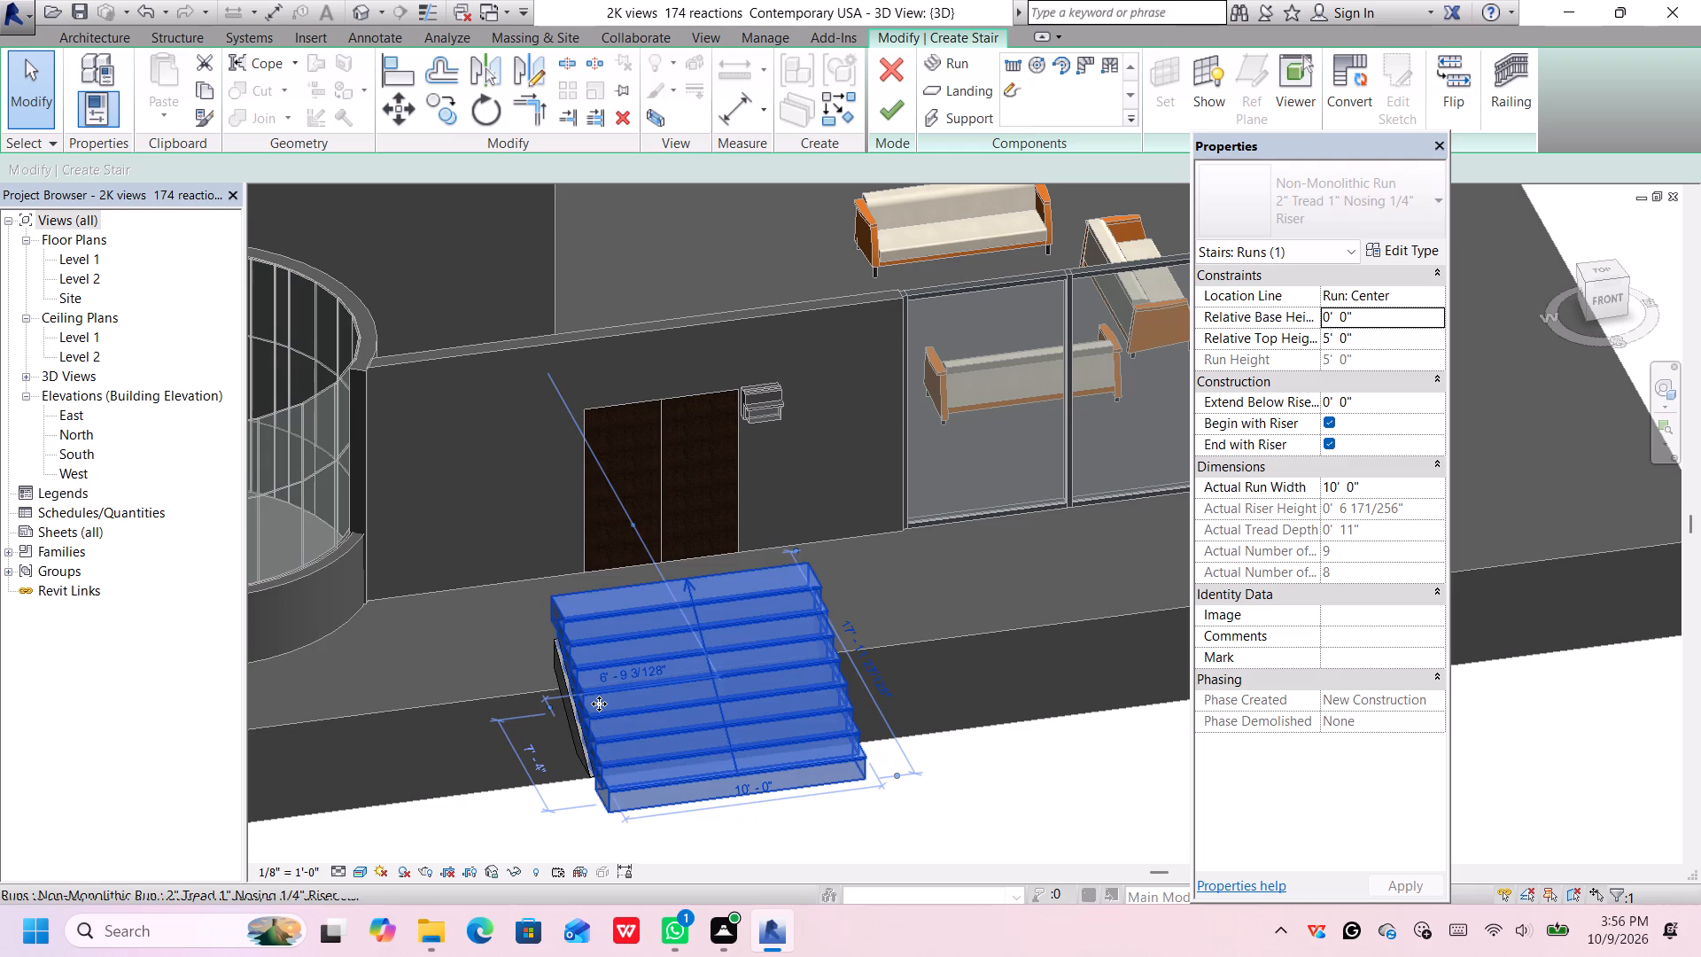
# Nudge the stair run back and forth across the slab's front edge, leaving it slightly farther out from the entrance door.
pyautogui.press('Up')
pyautogui.press('Up')
pyautogui.press('Up')
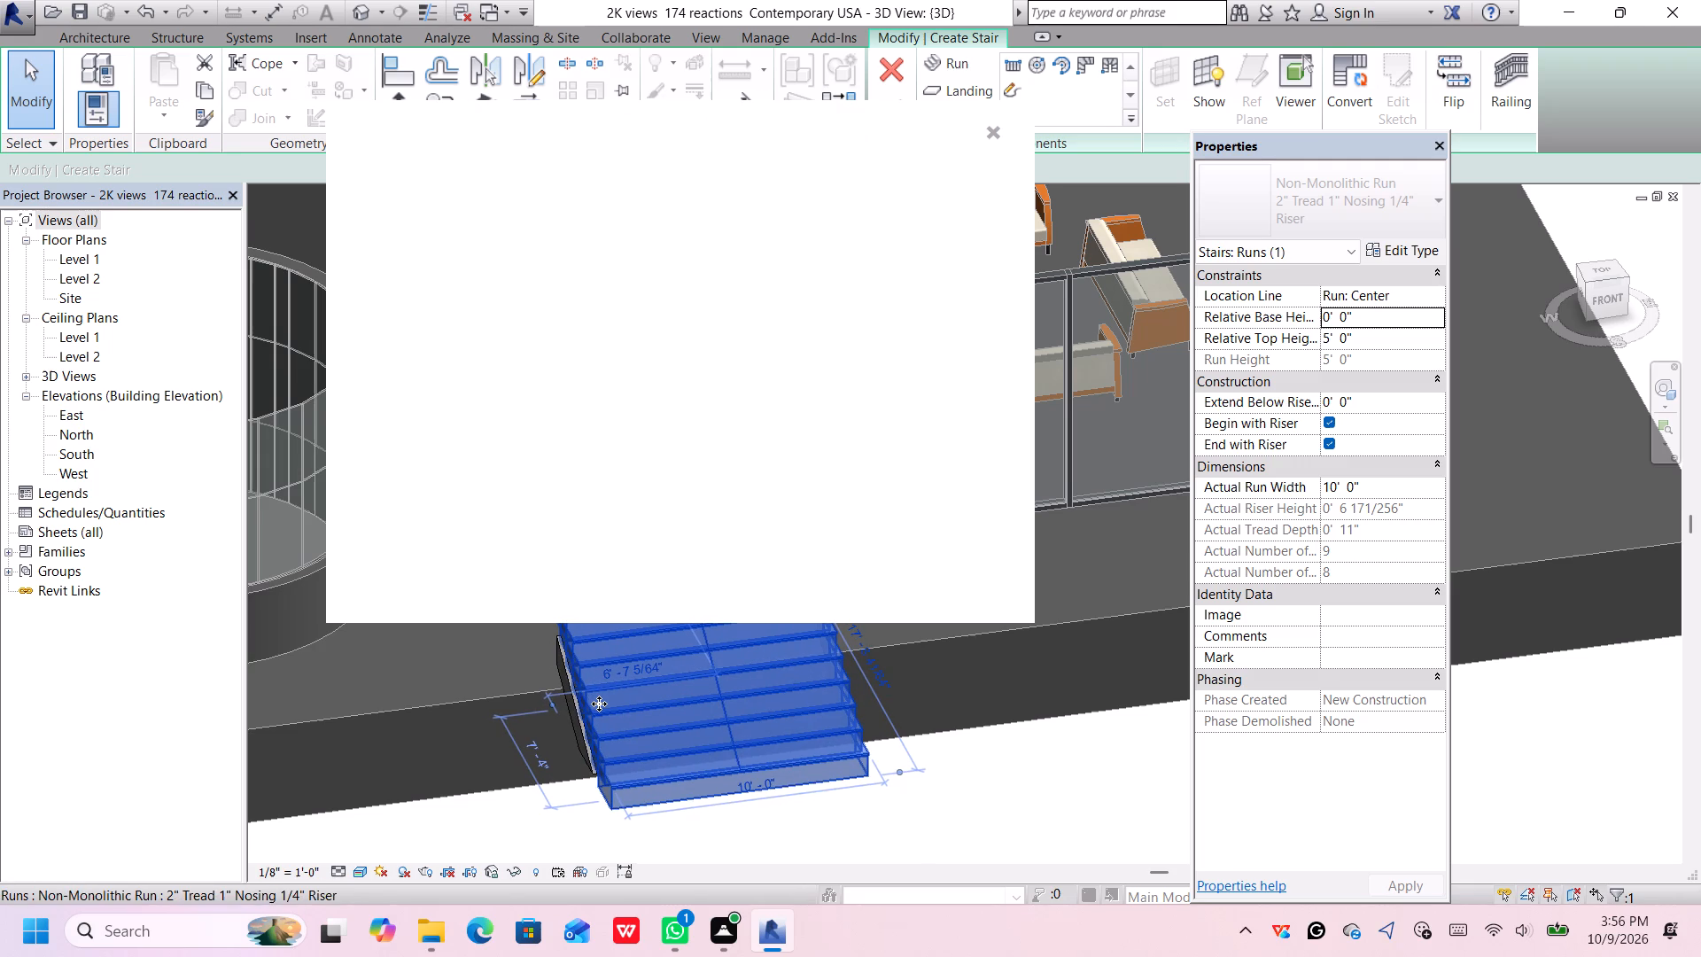
pyautogui.press('Down')
pyautogui.press('Down')
pyautogui.press('Down')
pyautogui.press('Down')
pyautogui.press('Down')
pyautogui.press('Down')
pyautogui.press('Down')
pyautogui.press('Down')
pyautogui.press('Down')
pyautogui.press('Down')
pyautogui.press('Down')
pyautogui.press('Down')
pyautogui.press('Down')
pyautogui.press('Down')
pyautogui.press('Down')
pyautogui.press('Down')
pyautogui.press('Down')
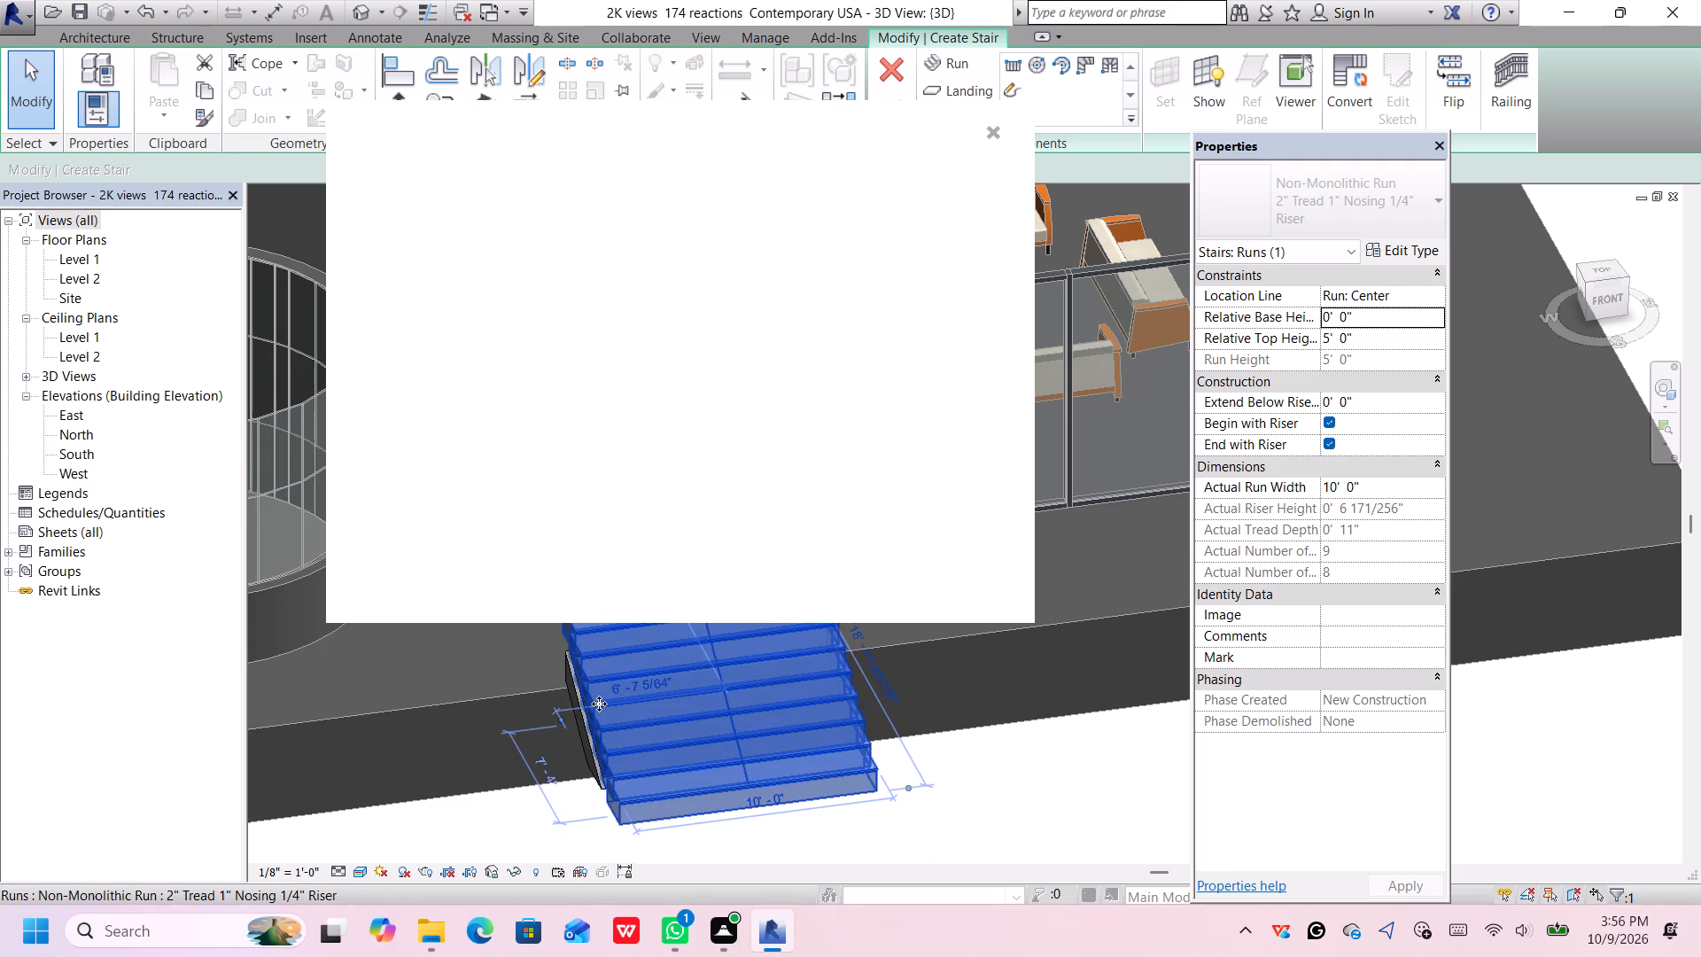
pyautogui.press('Down')
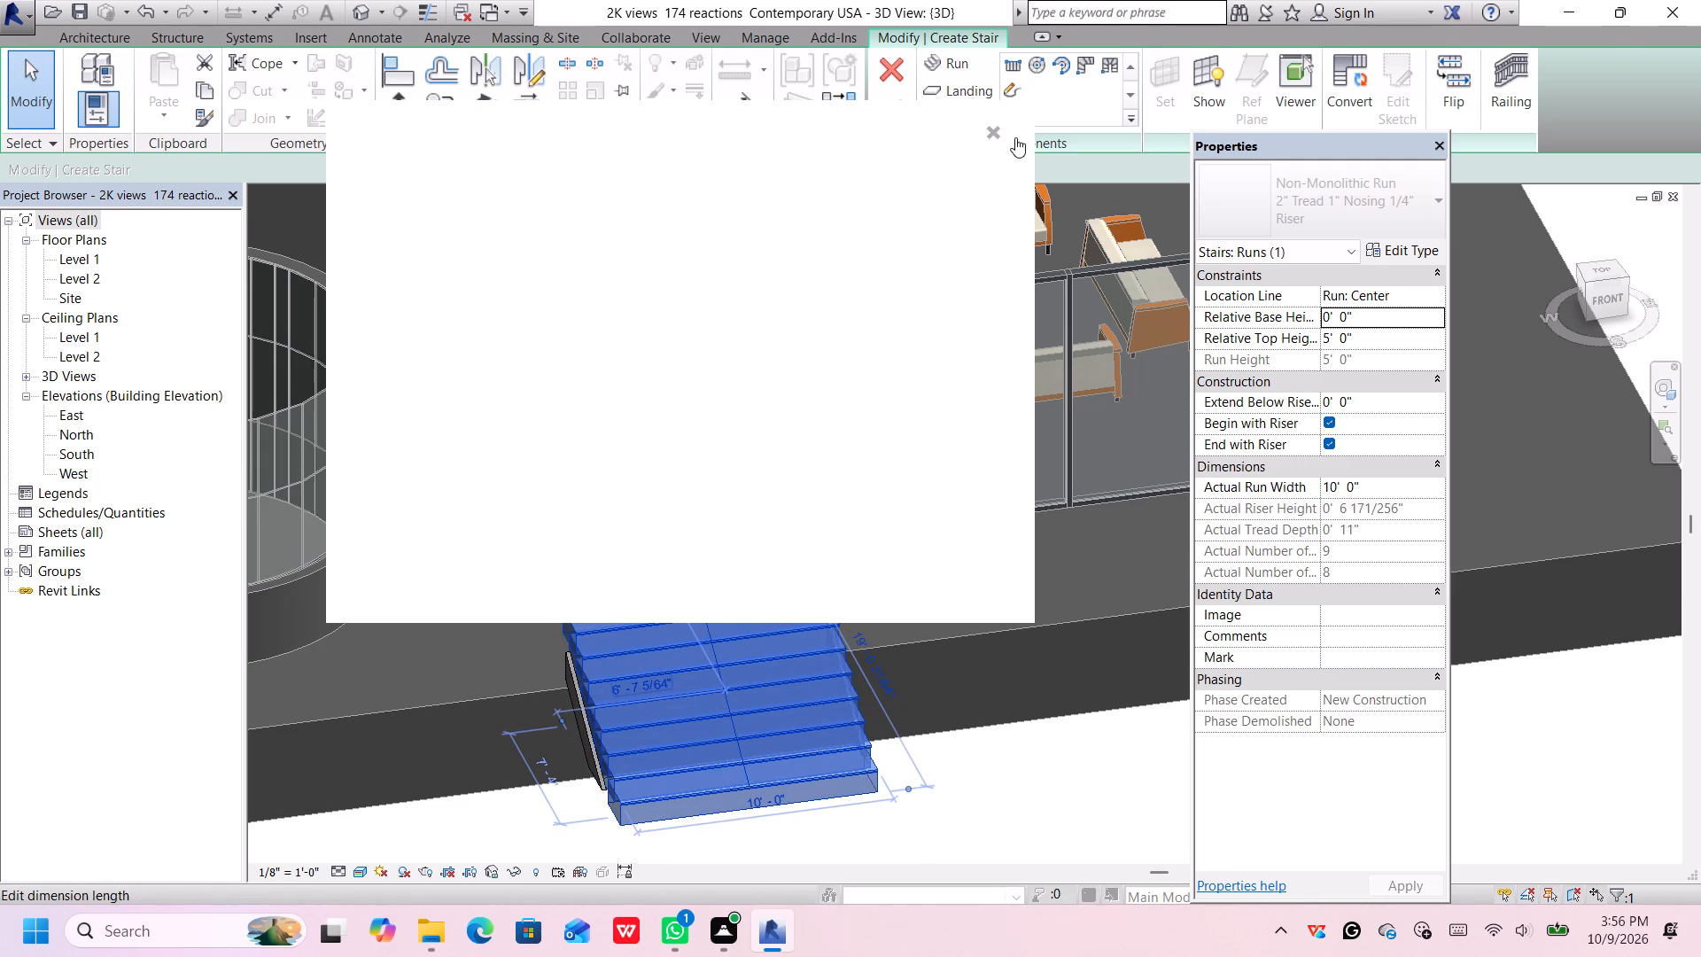
# Close the blank notification window covering the 3D view.
pyautogui.click(997, 129)
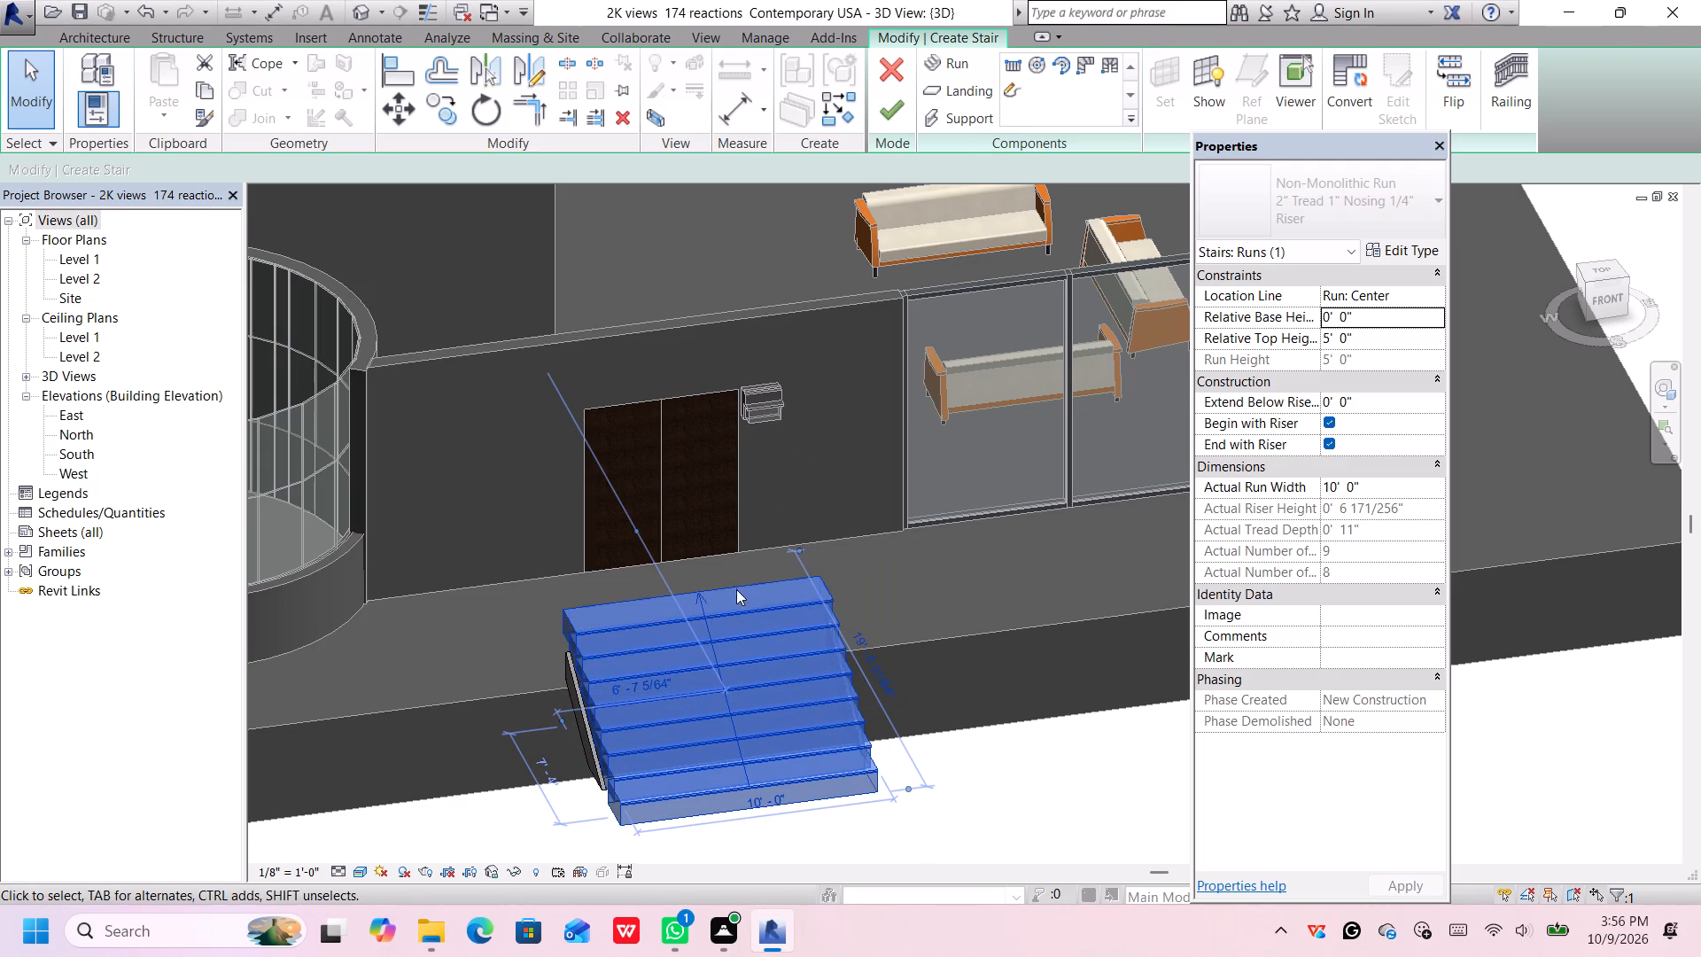
# Shift the stair run slightly farther out from the building at the slab's front edge and deselect it.
pyautogui.moveTo(703, 591); pyautogui.dragTo(705, 624)
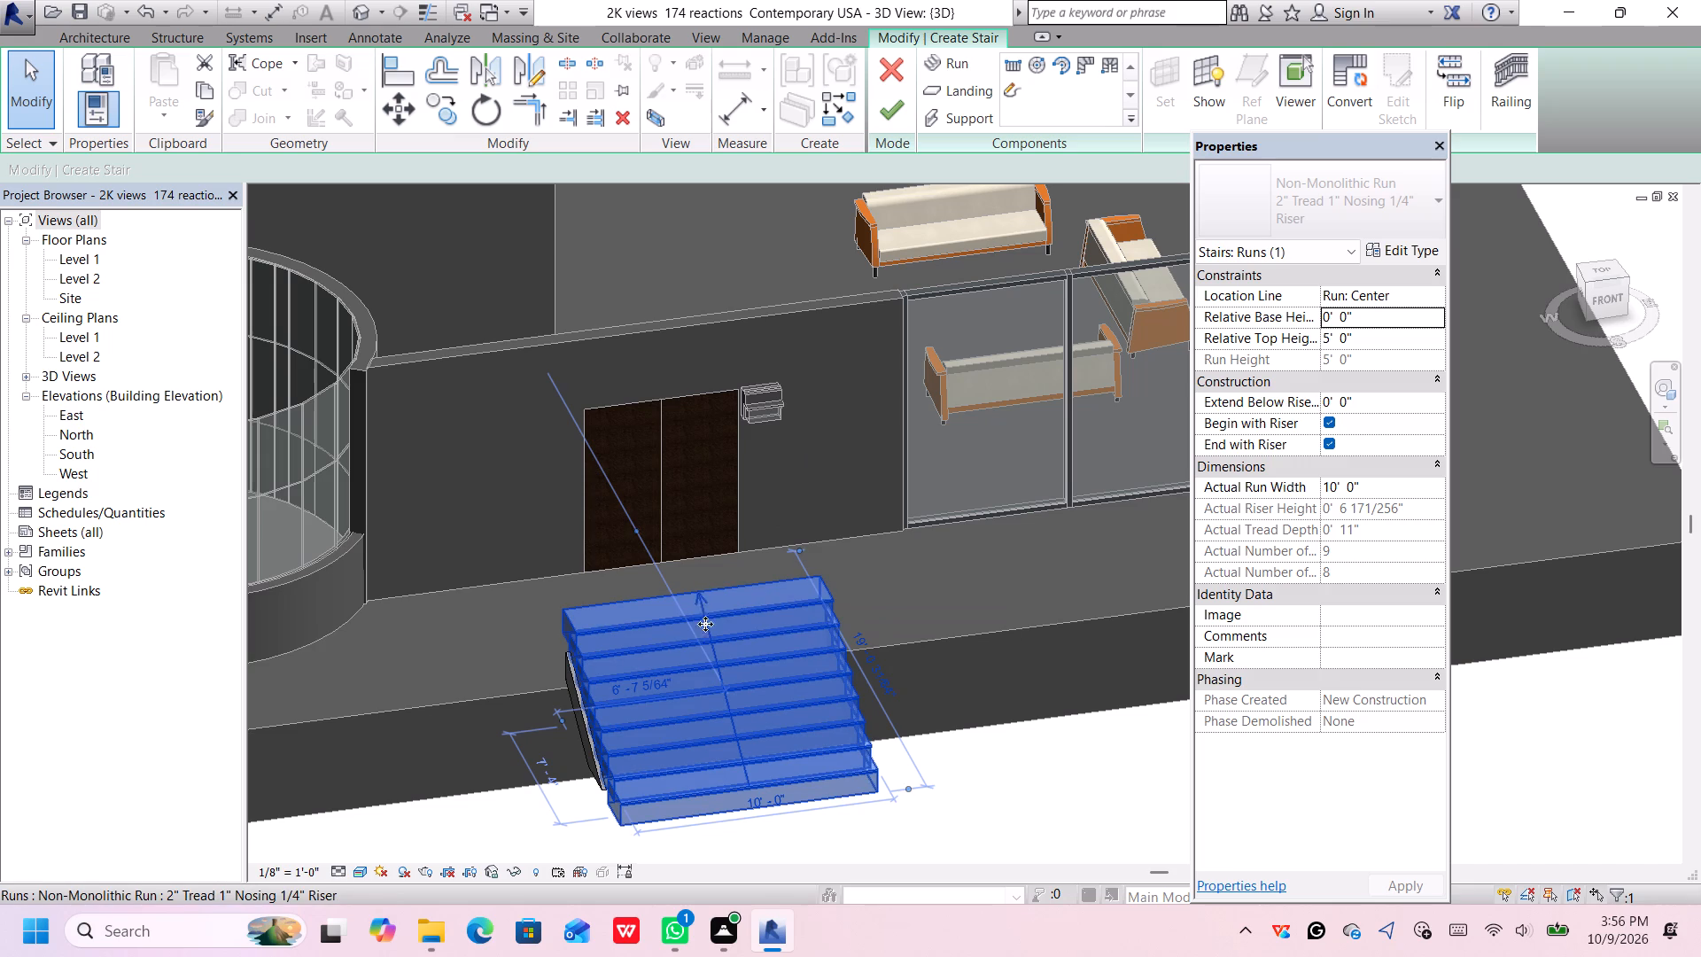
pyautogui.moveTo(705, 624); pyautogui.dragTo(707, 632)
pyautogui.moveTo(706, 609); pyautogui.dragTo(704, 634)
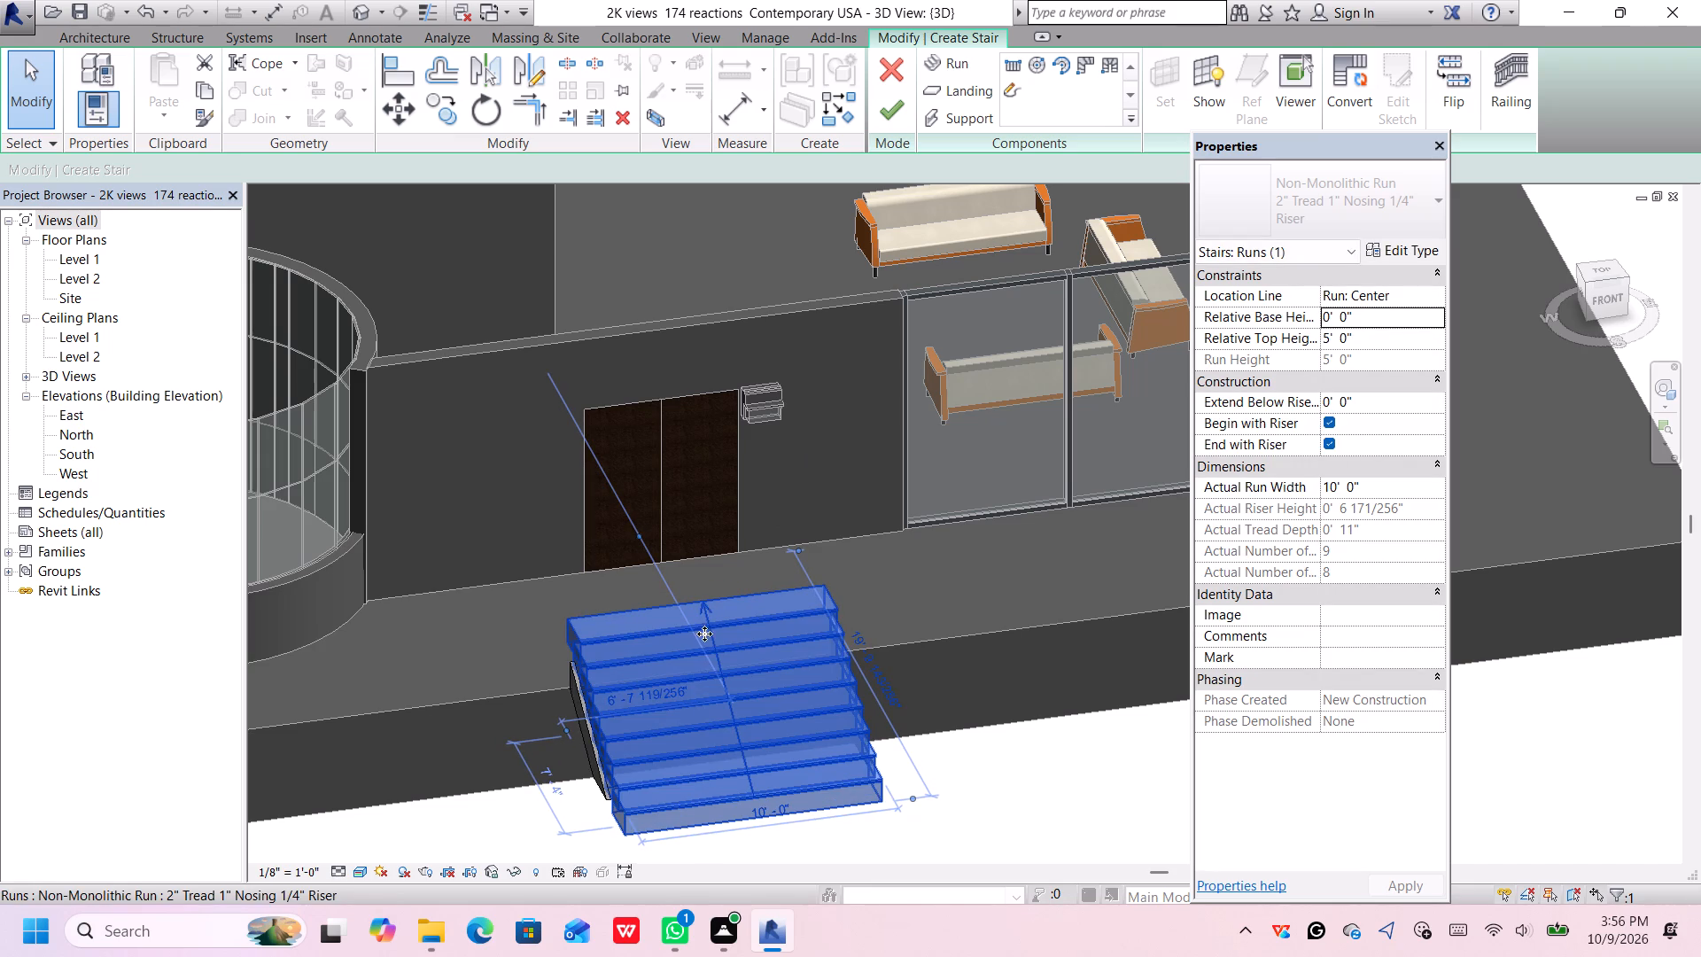
pyautogui.moveTo(704, 634); pyautogui.dragTo(695, 654)
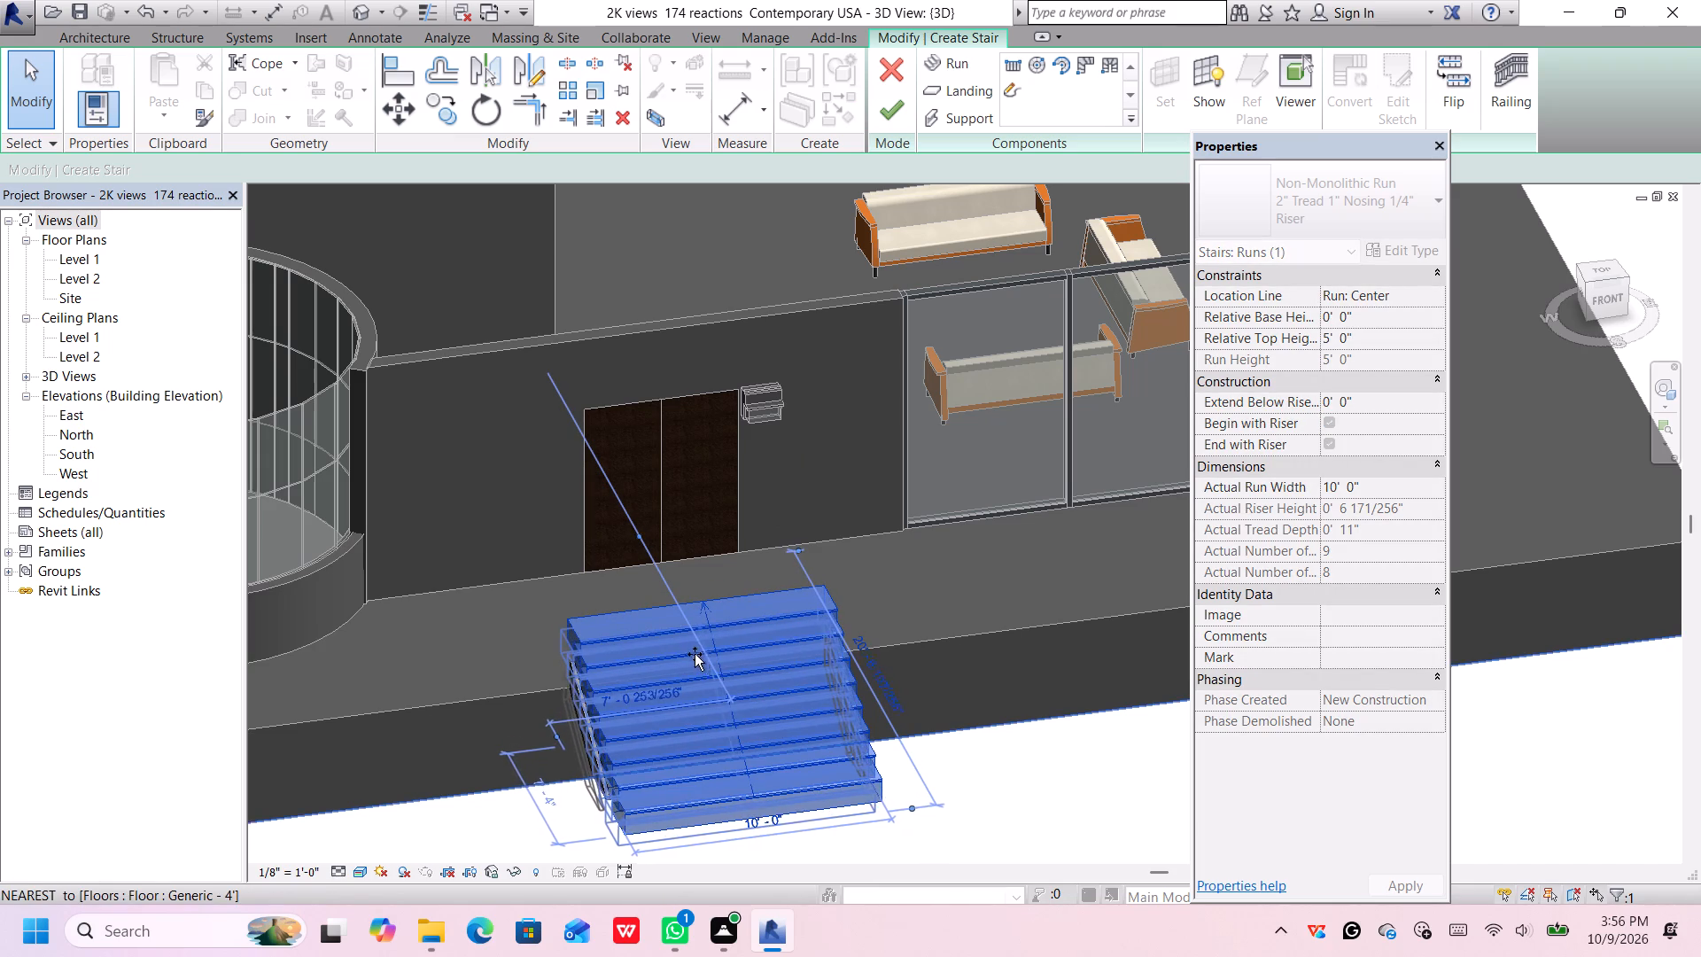
pyautogui.moveTo(695, 654); pyautogui.dragTo(711, 638)
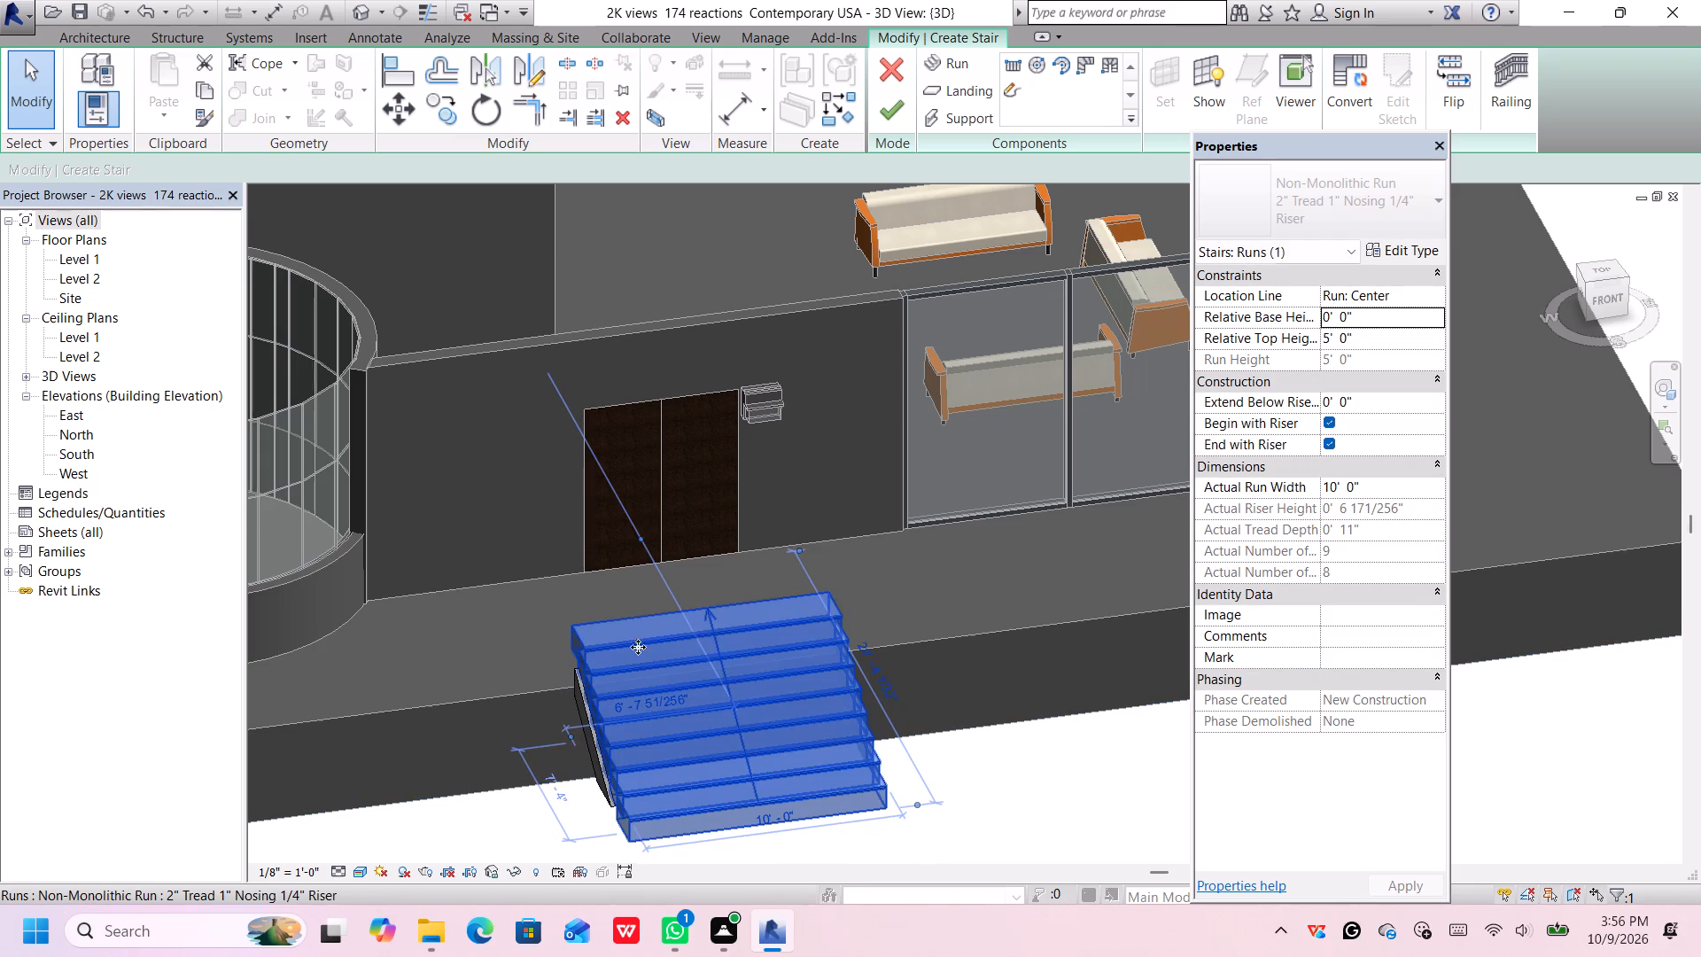
pyautogui.click(493, 792)
# Delete the 2" stringer support on the stair side facing the glazed cylinder.
pyautogui.scroll(4, 588, 642)
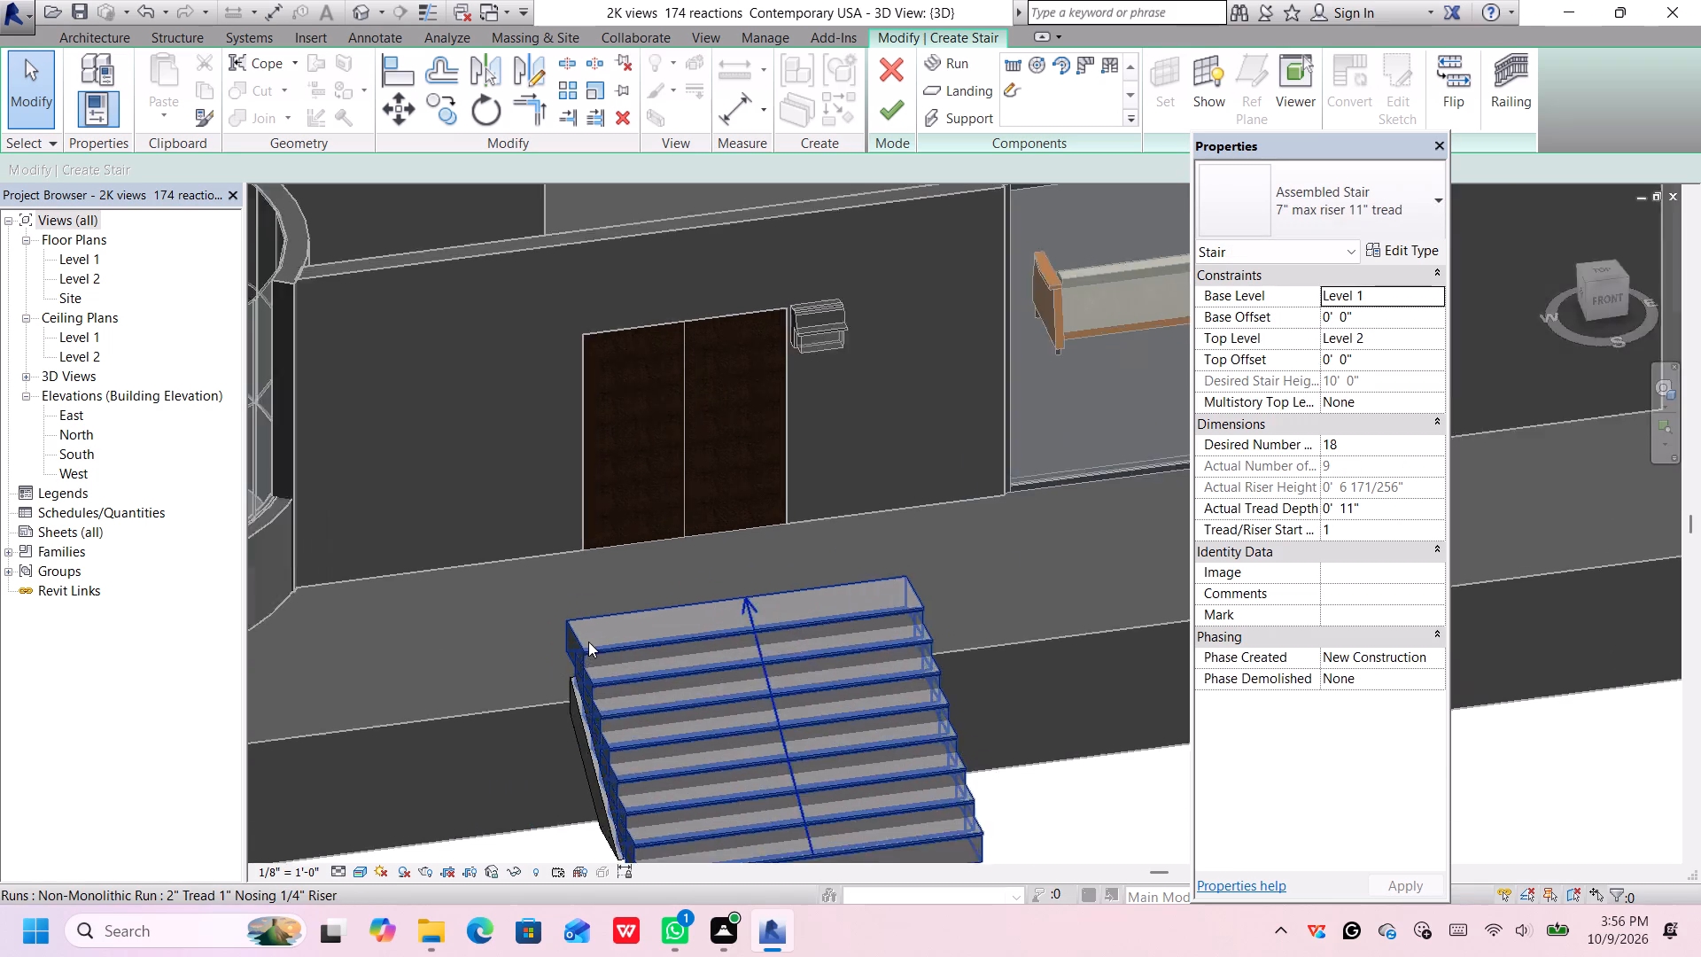
pyautogui.scroll(10, 588, 642)
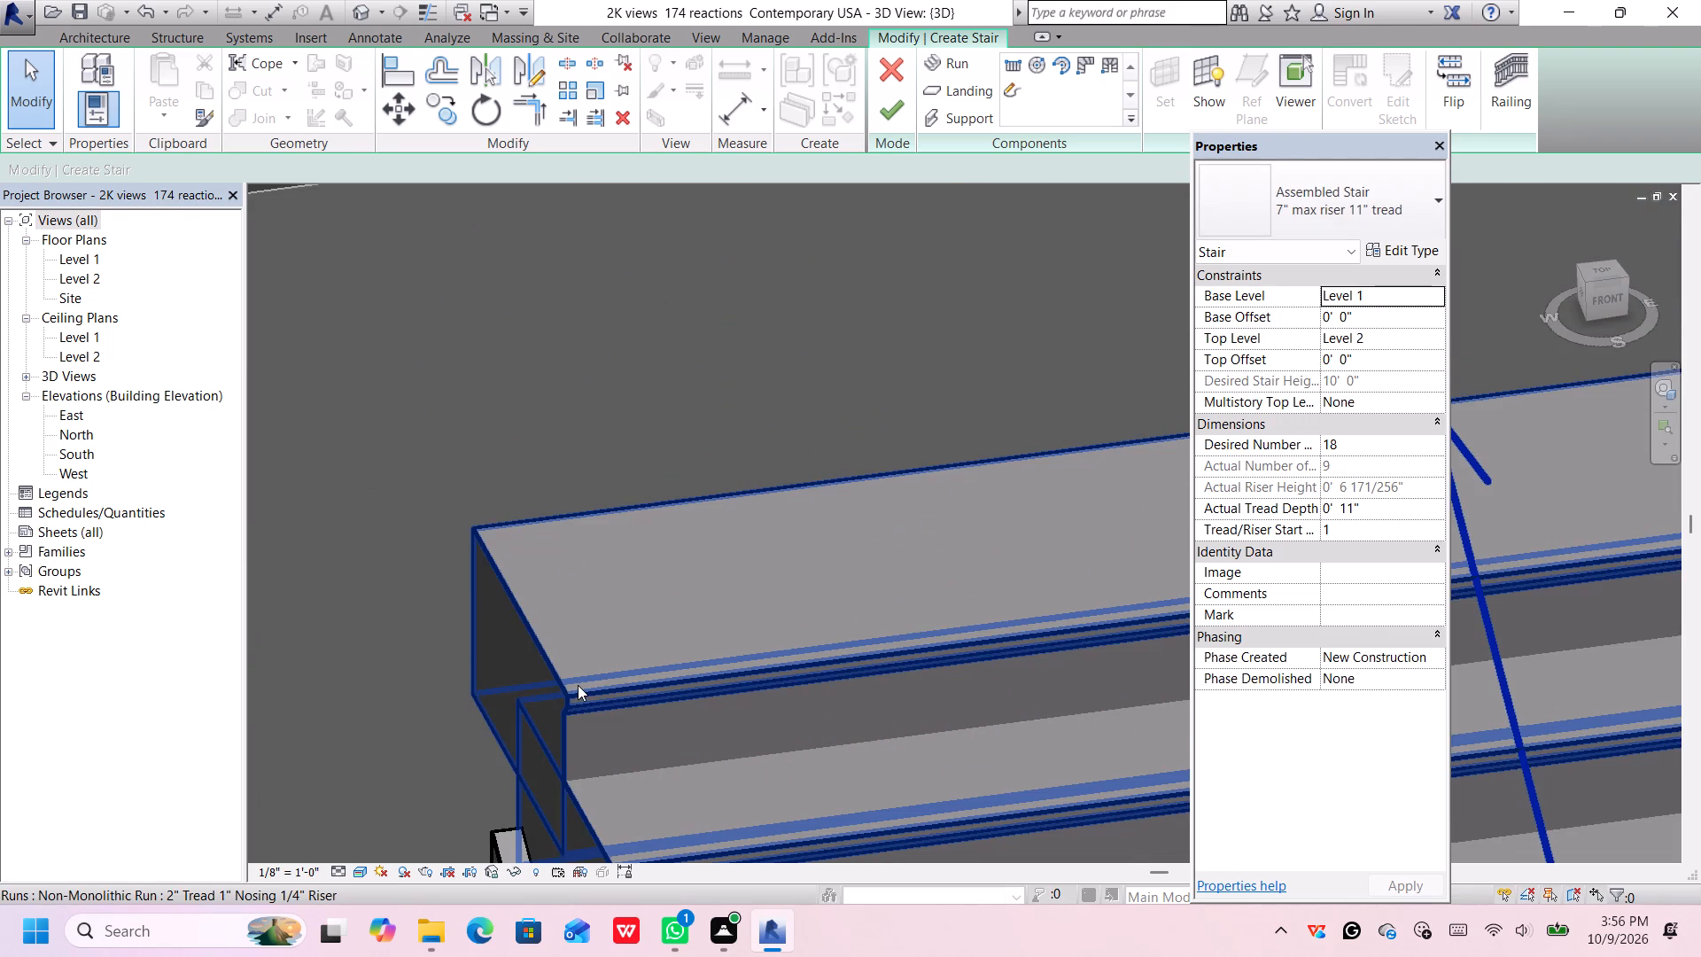
pyautogui.click(578, 685)
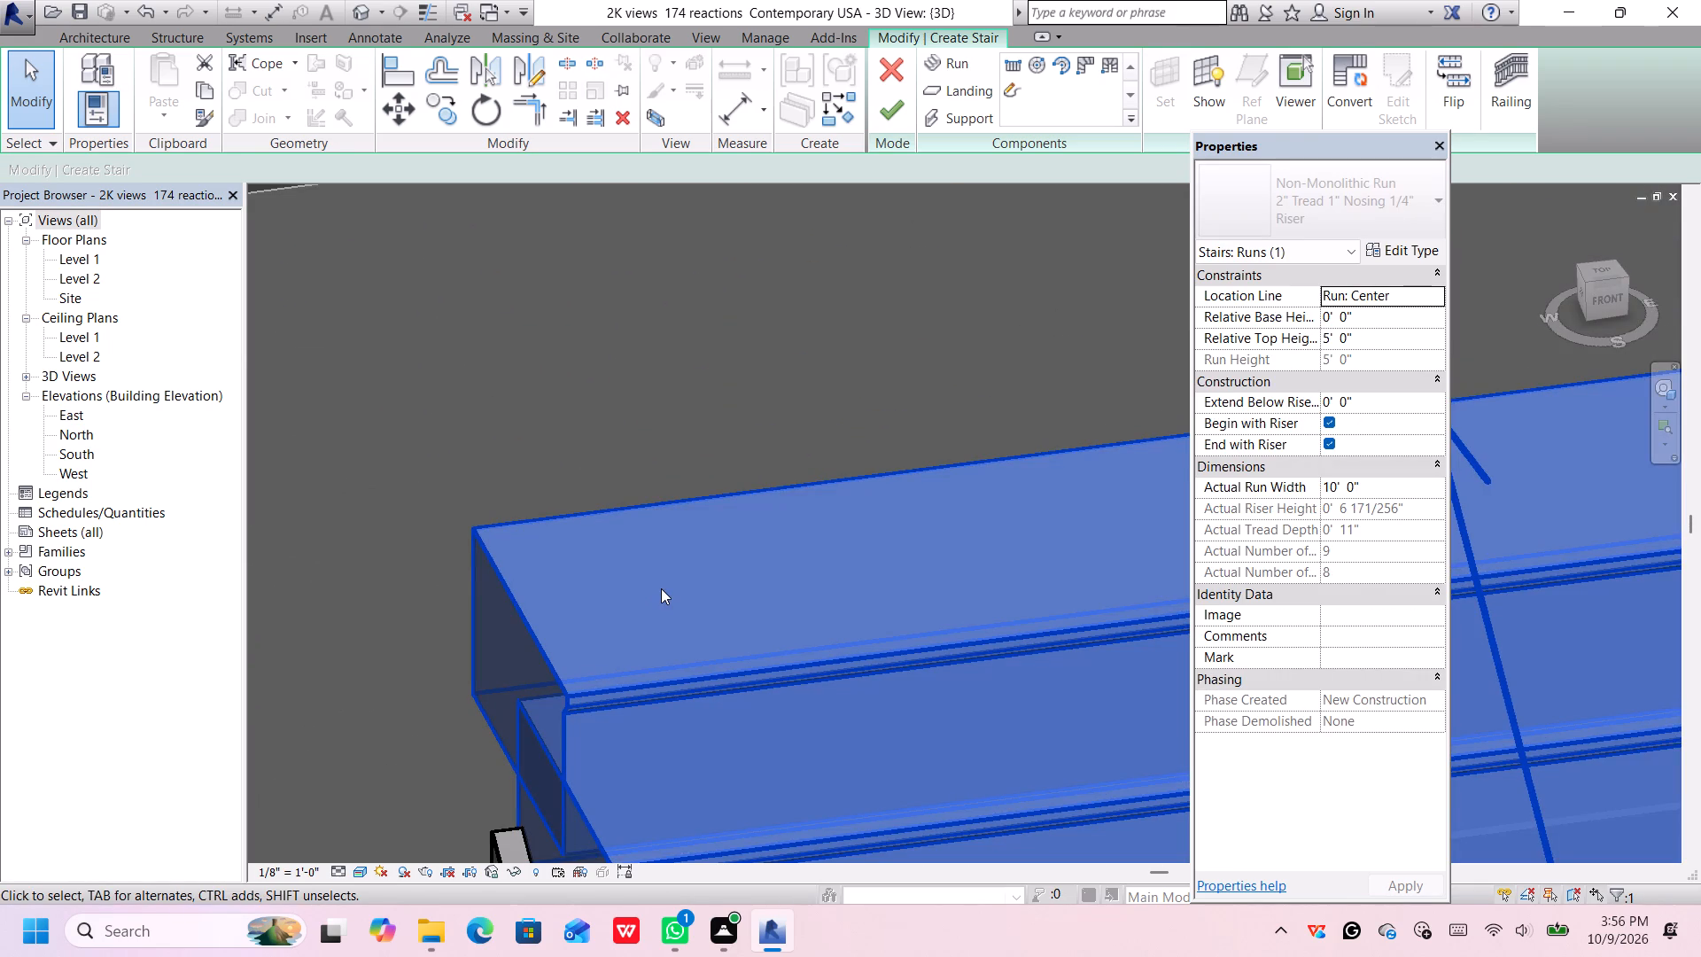
pyautogui.scroll(-3, 664, 592)
pyautogui.scroll(4, 664, 592)
pyautogui.scroll(-10, 664, 592)
pyautogui.moveTo(729, 747); pyautogui.dragTo(678, 558, button='middle')
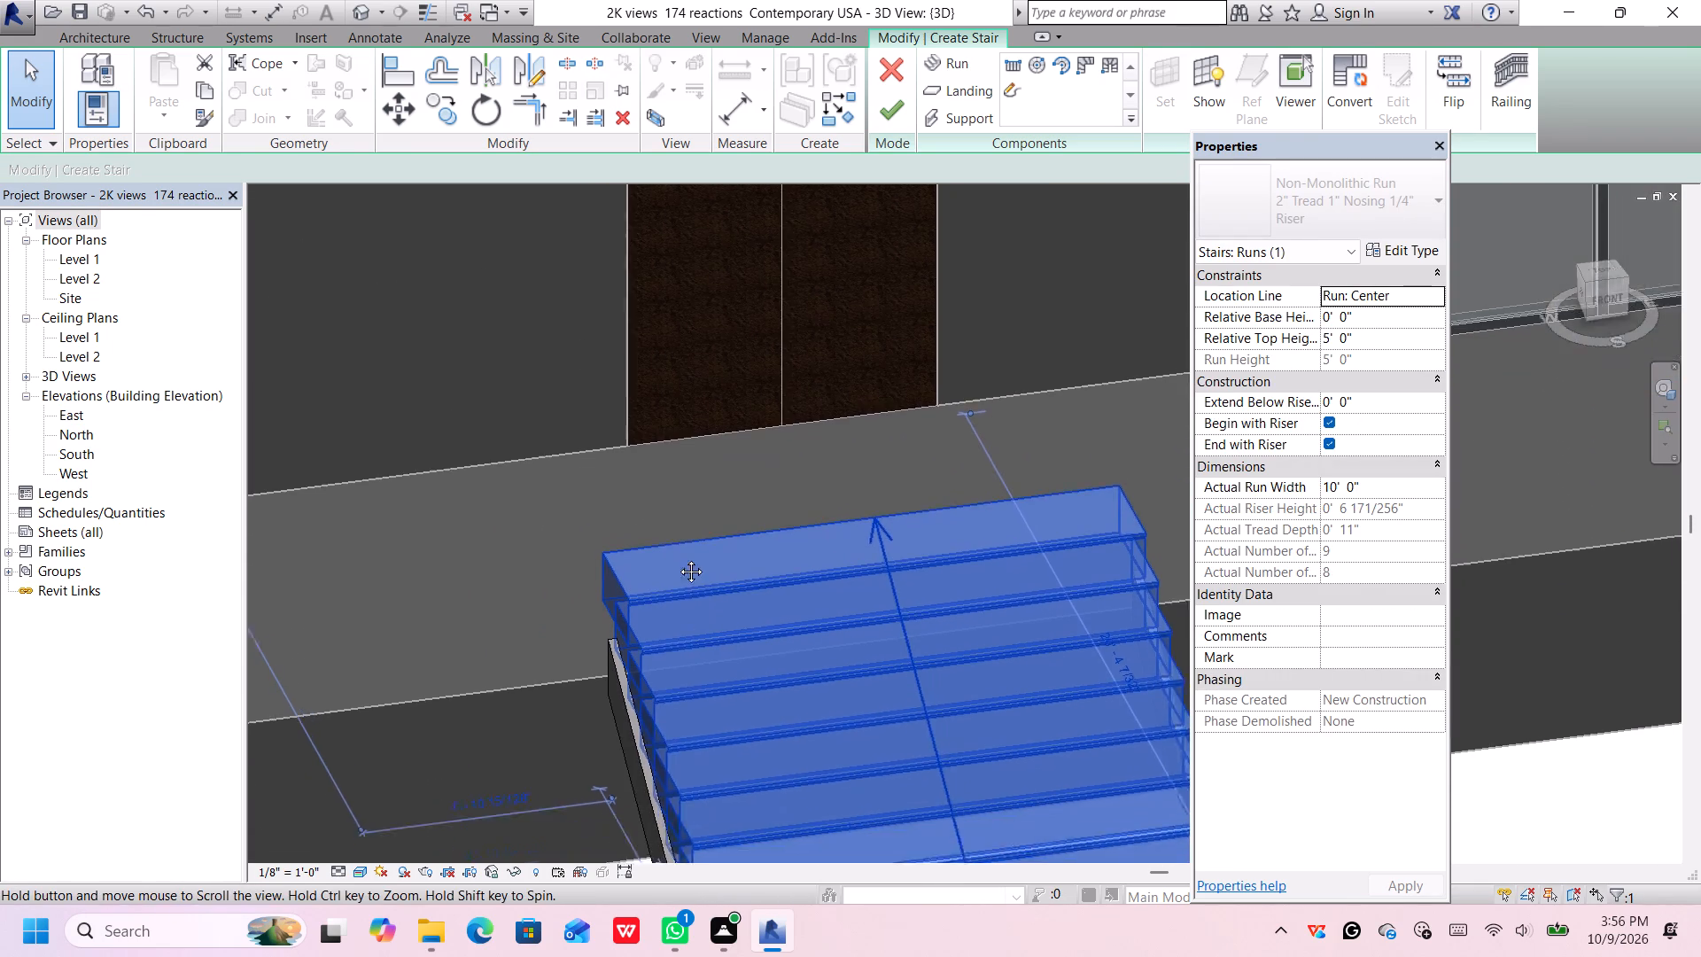
pyautogui.moveTo(678, 558); pyautogui.dragTo(636, 390, button='middle')
pyautogui.scroll(3, 566, 515)
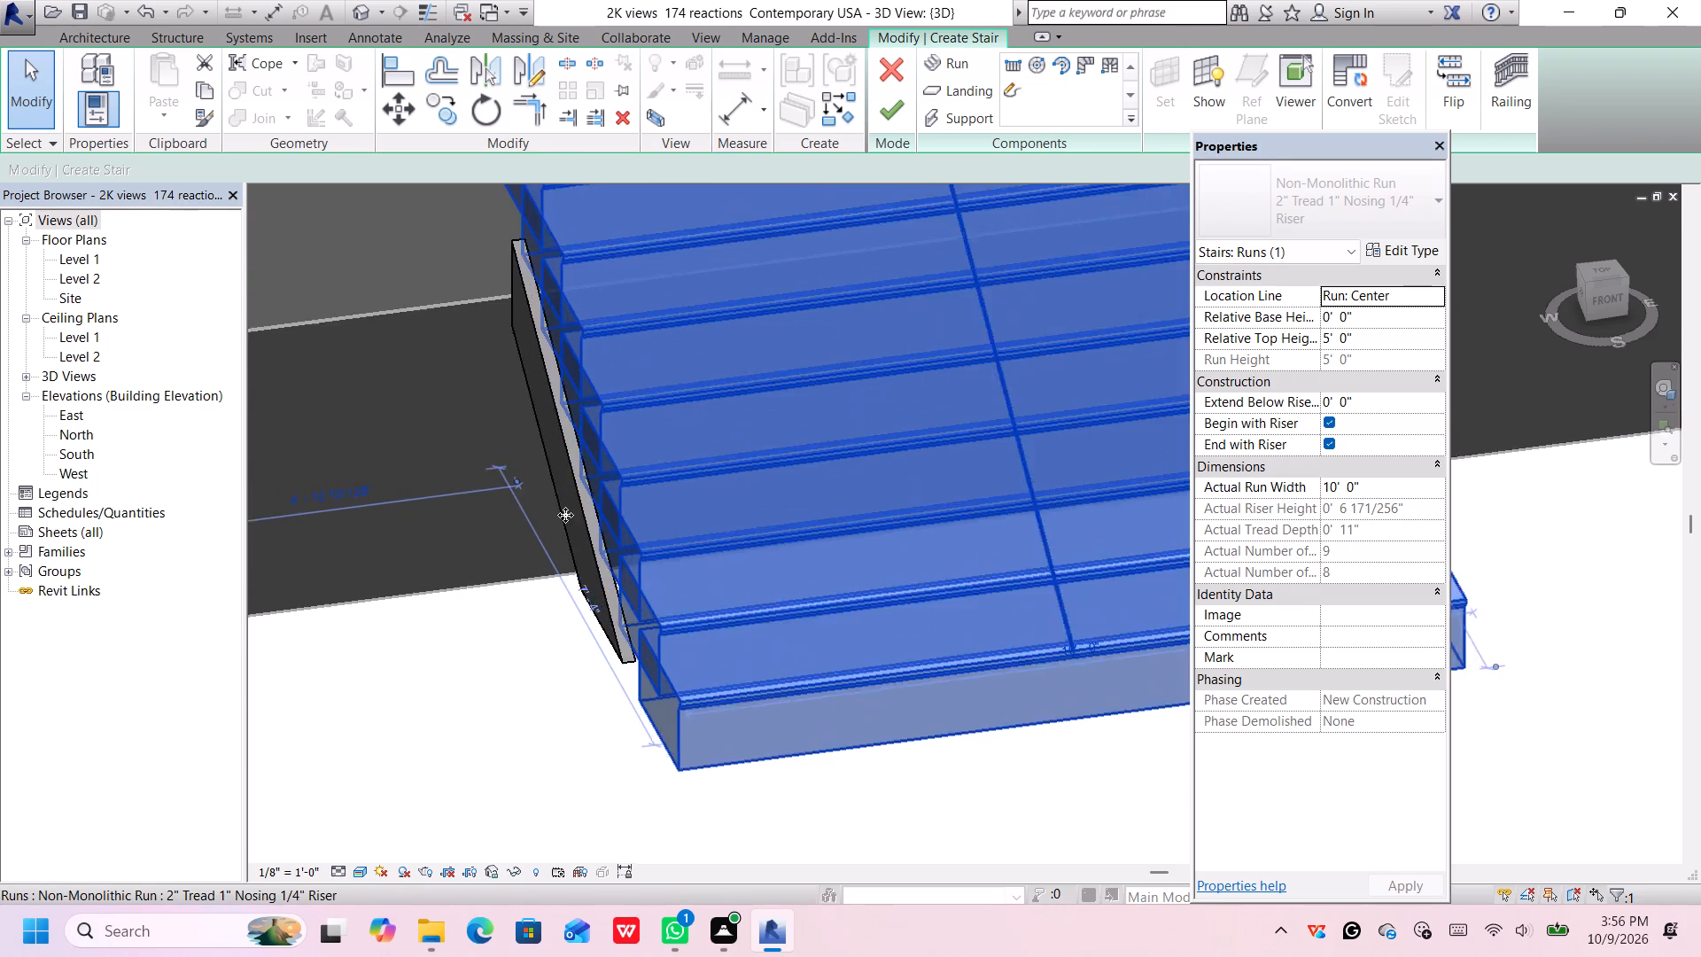
pyautogui.scroll(2, 565, 515)
pyautogui.click(579, 502)
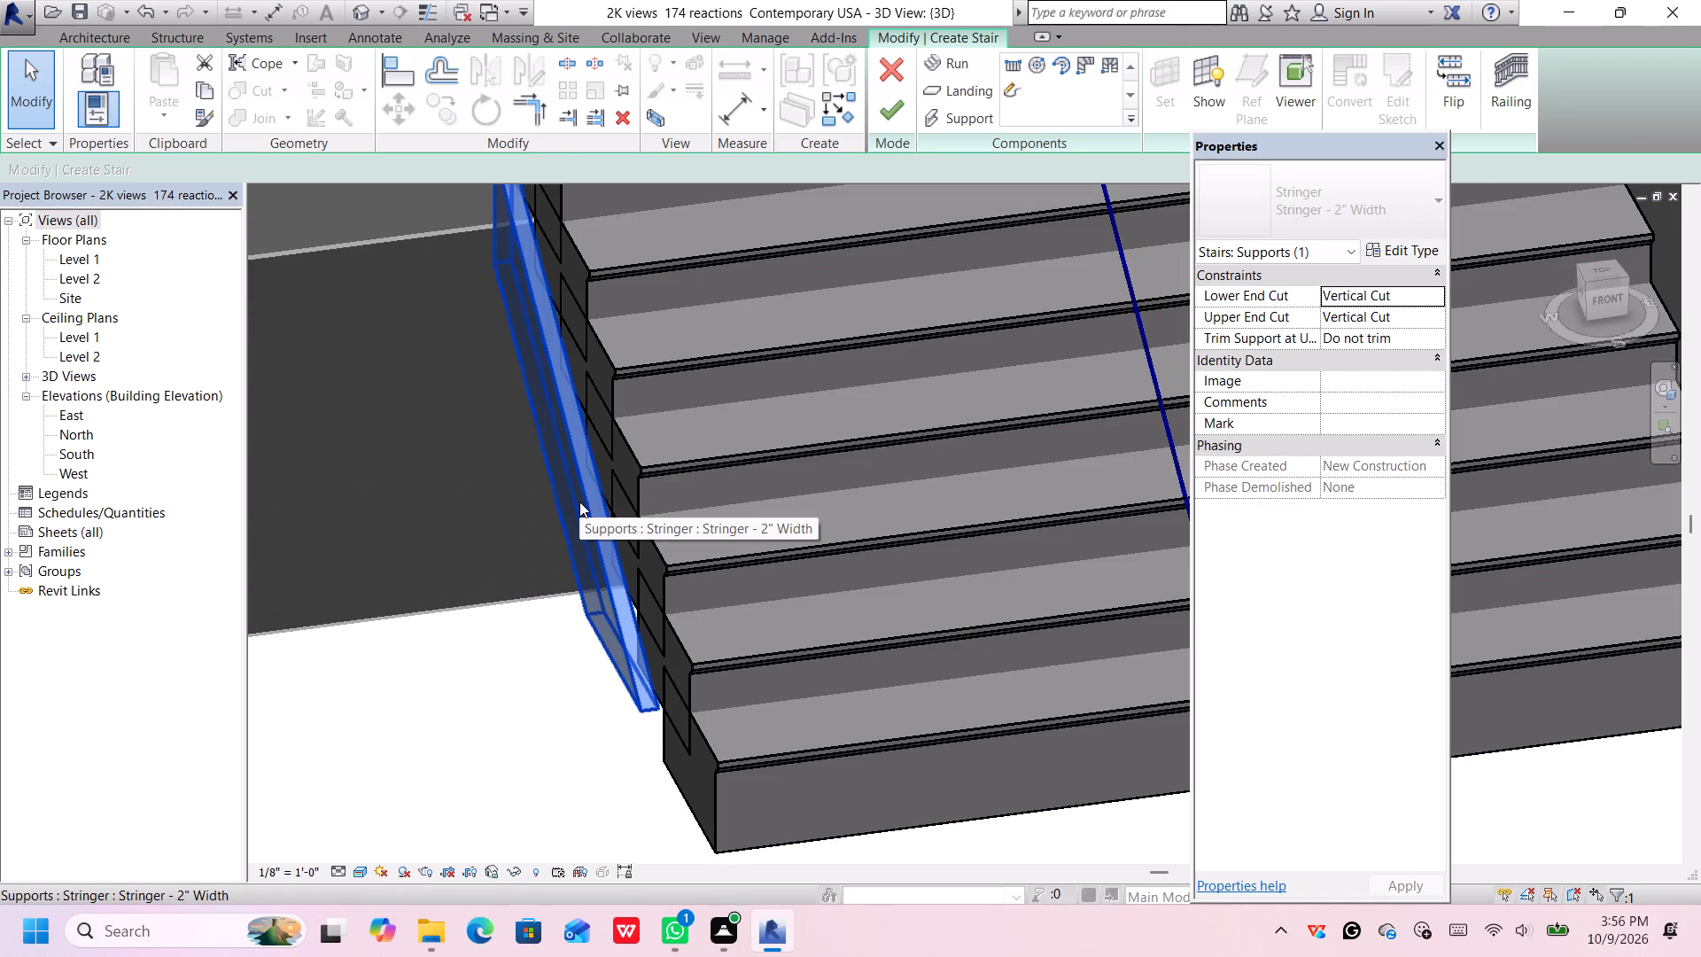
pyautogui.press('Delete')
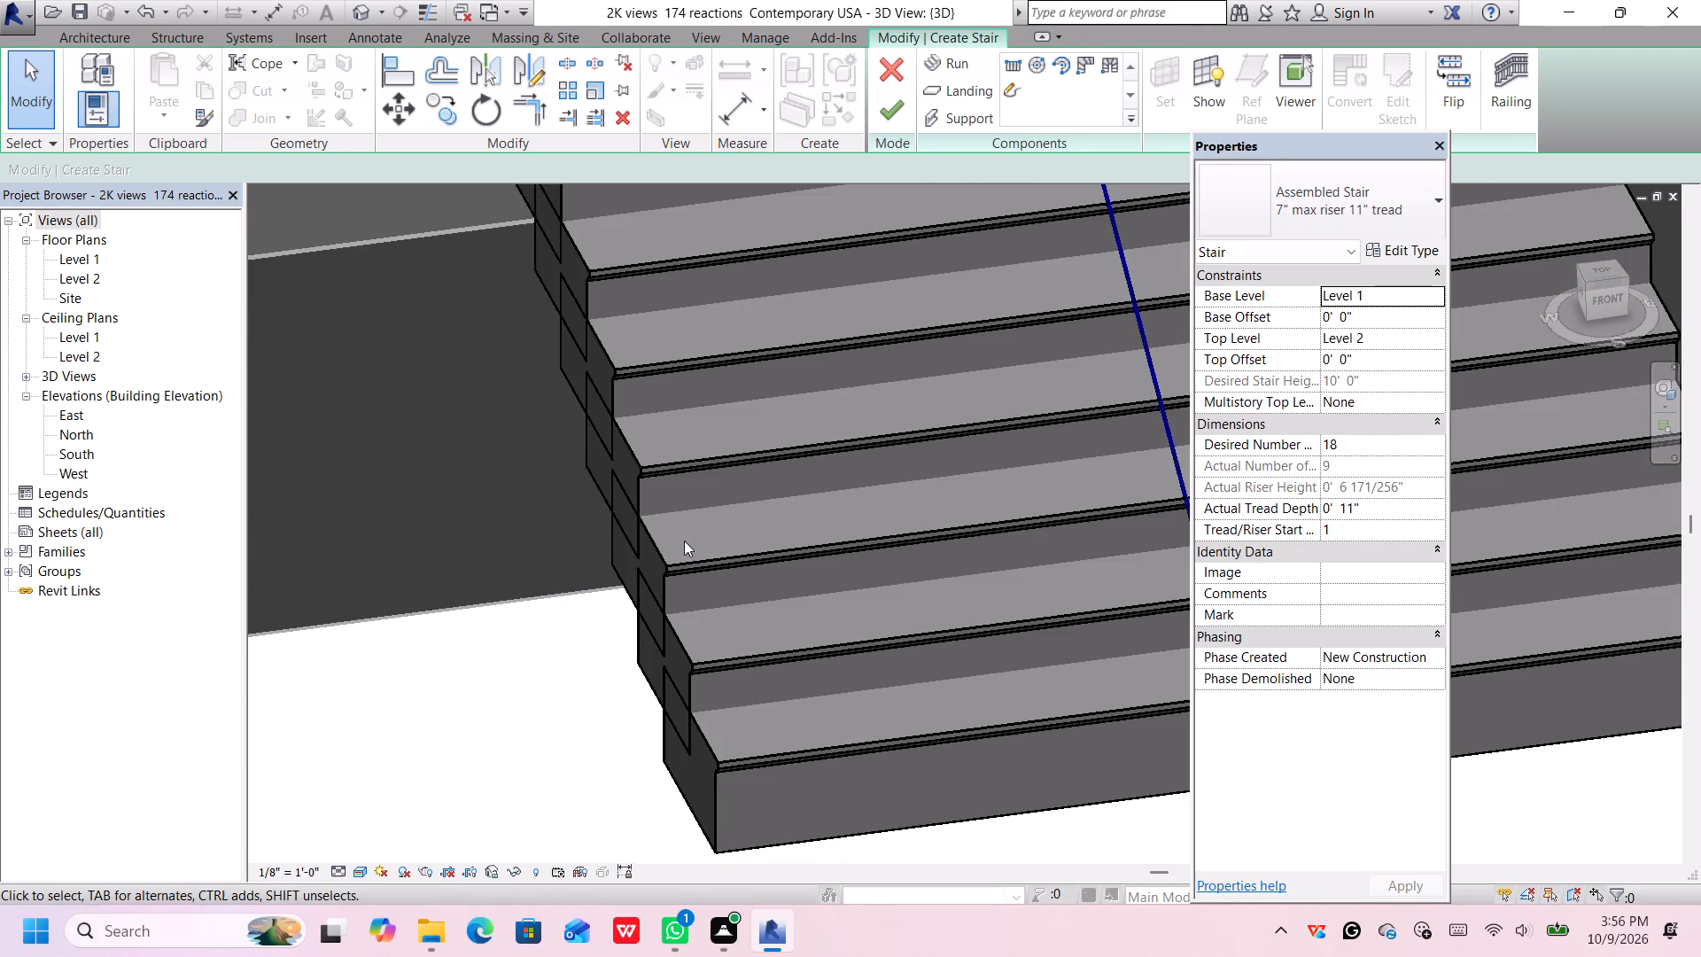
# Delete the remaining 2" stringer support on the stair side facing the storefront.
pyautogui.scroll(-1, 684, 541)
pyautogui.moveTo(680, 540); pyautogui.dragTo(235, 606, button='middle')
pyautogui.moveTo(913, 544); pyautogui.dragTo(913, 545, button='middle')
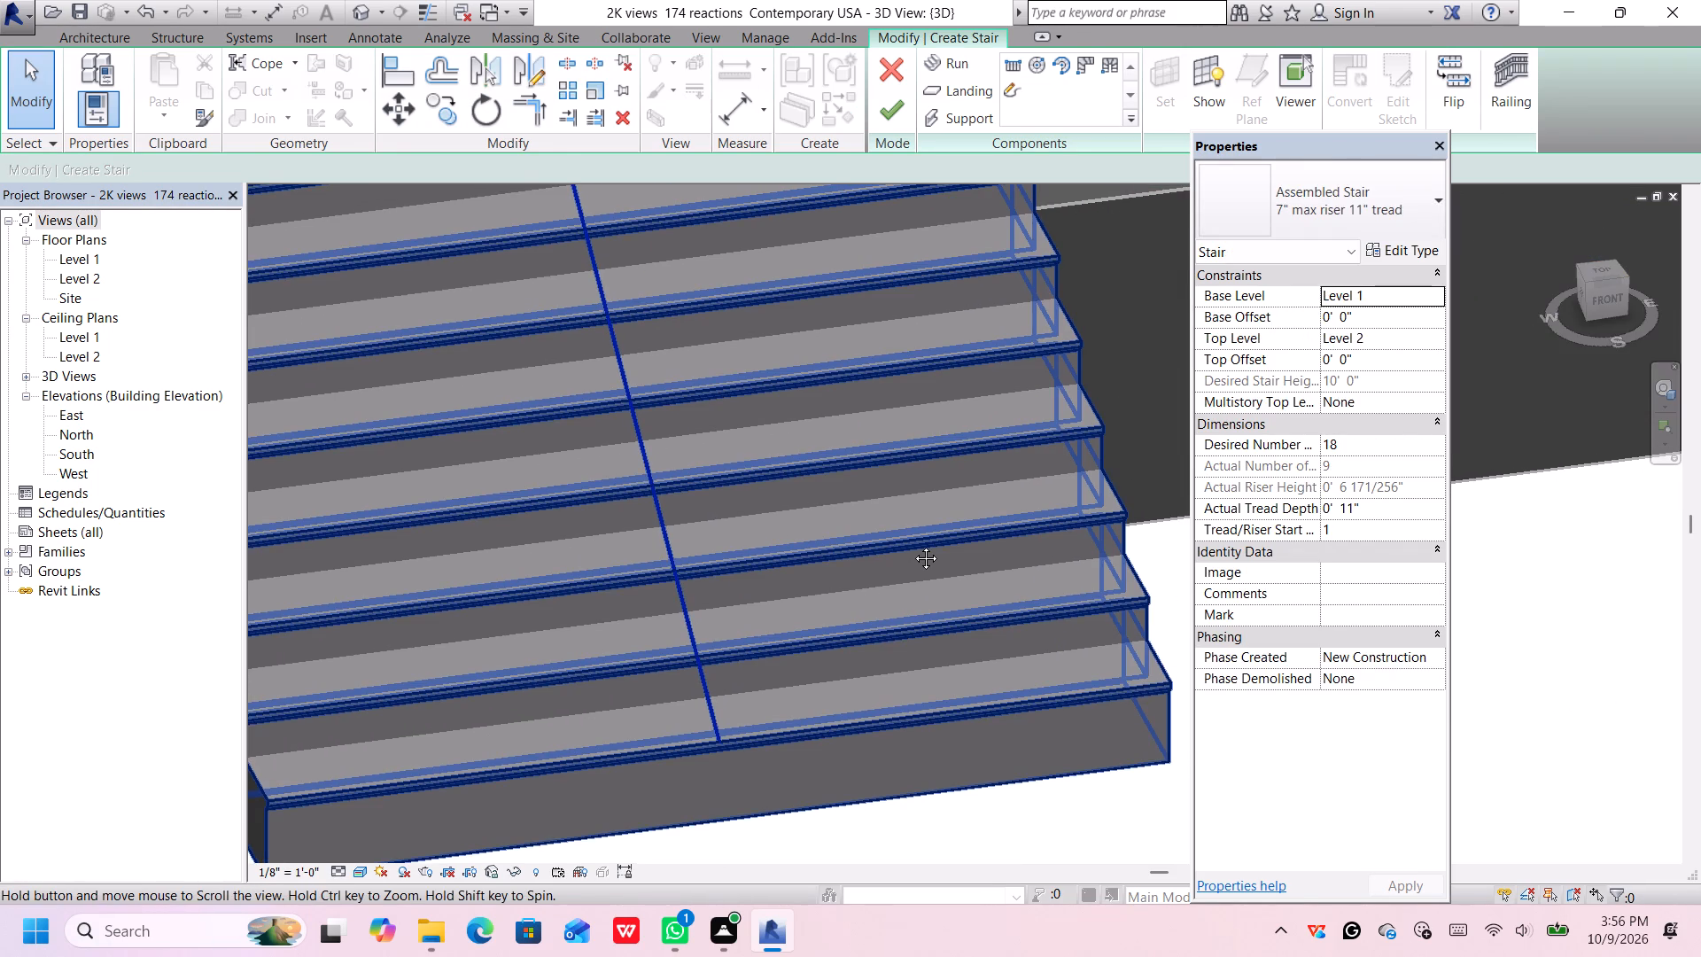
pyautogui.moveTo(913, 545); pyautogui.dragTo(720, 593, button='middle')
pyautogui.scroll(1, 724, 609)
pyautogui.scroll(-5, 724, 609)
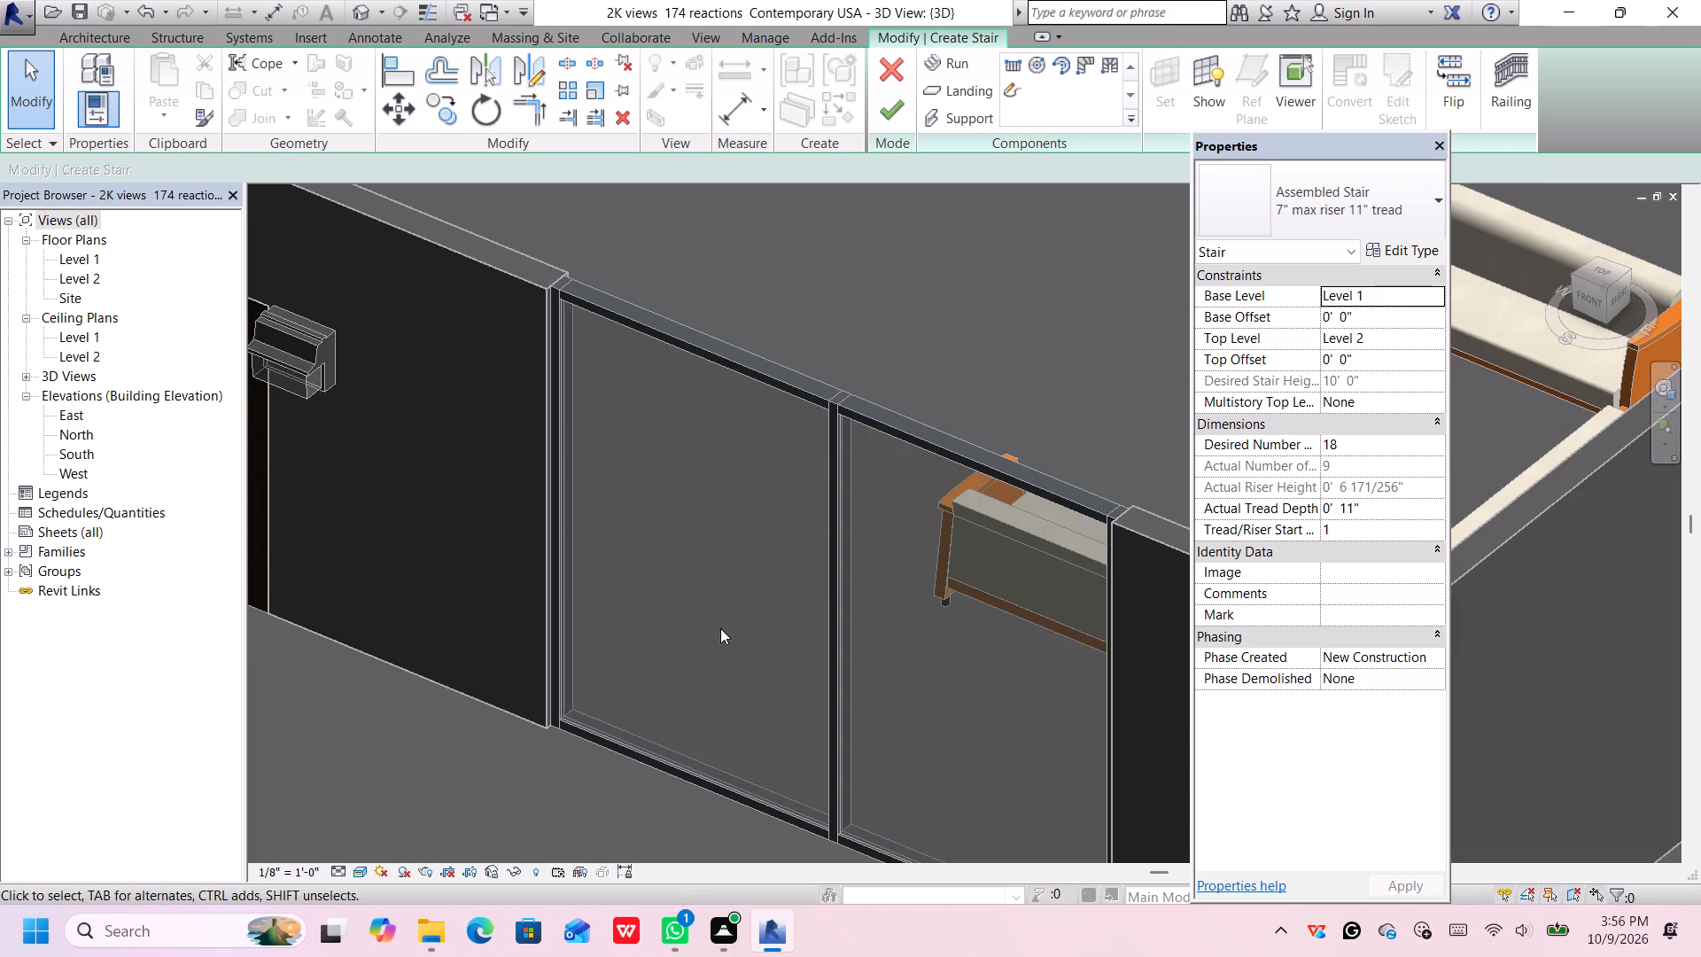
pyautogui.scroll(-2, 461, 759)
pyautogui.moveTo(493, 719); pyautogui.dragTo(792, 410, button='middle')
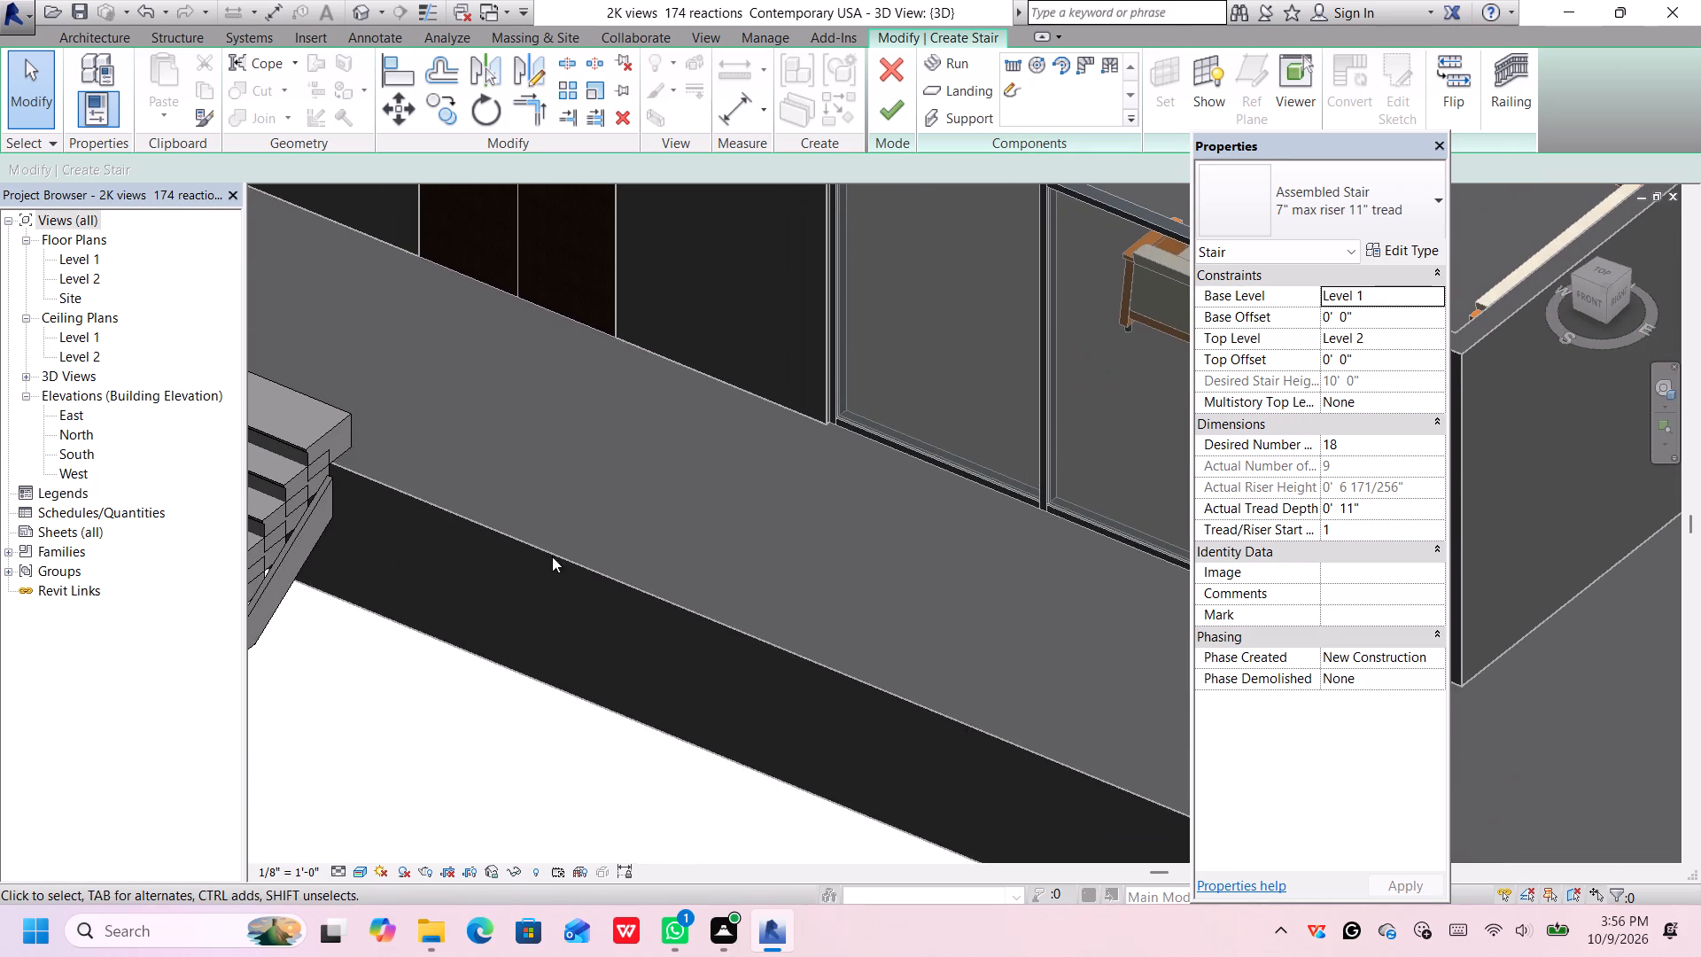
pyautogui.moveTo(530, 573); pyautogui.dragTo(858, 453, button='middle')
pyautogui.click(573, 496)
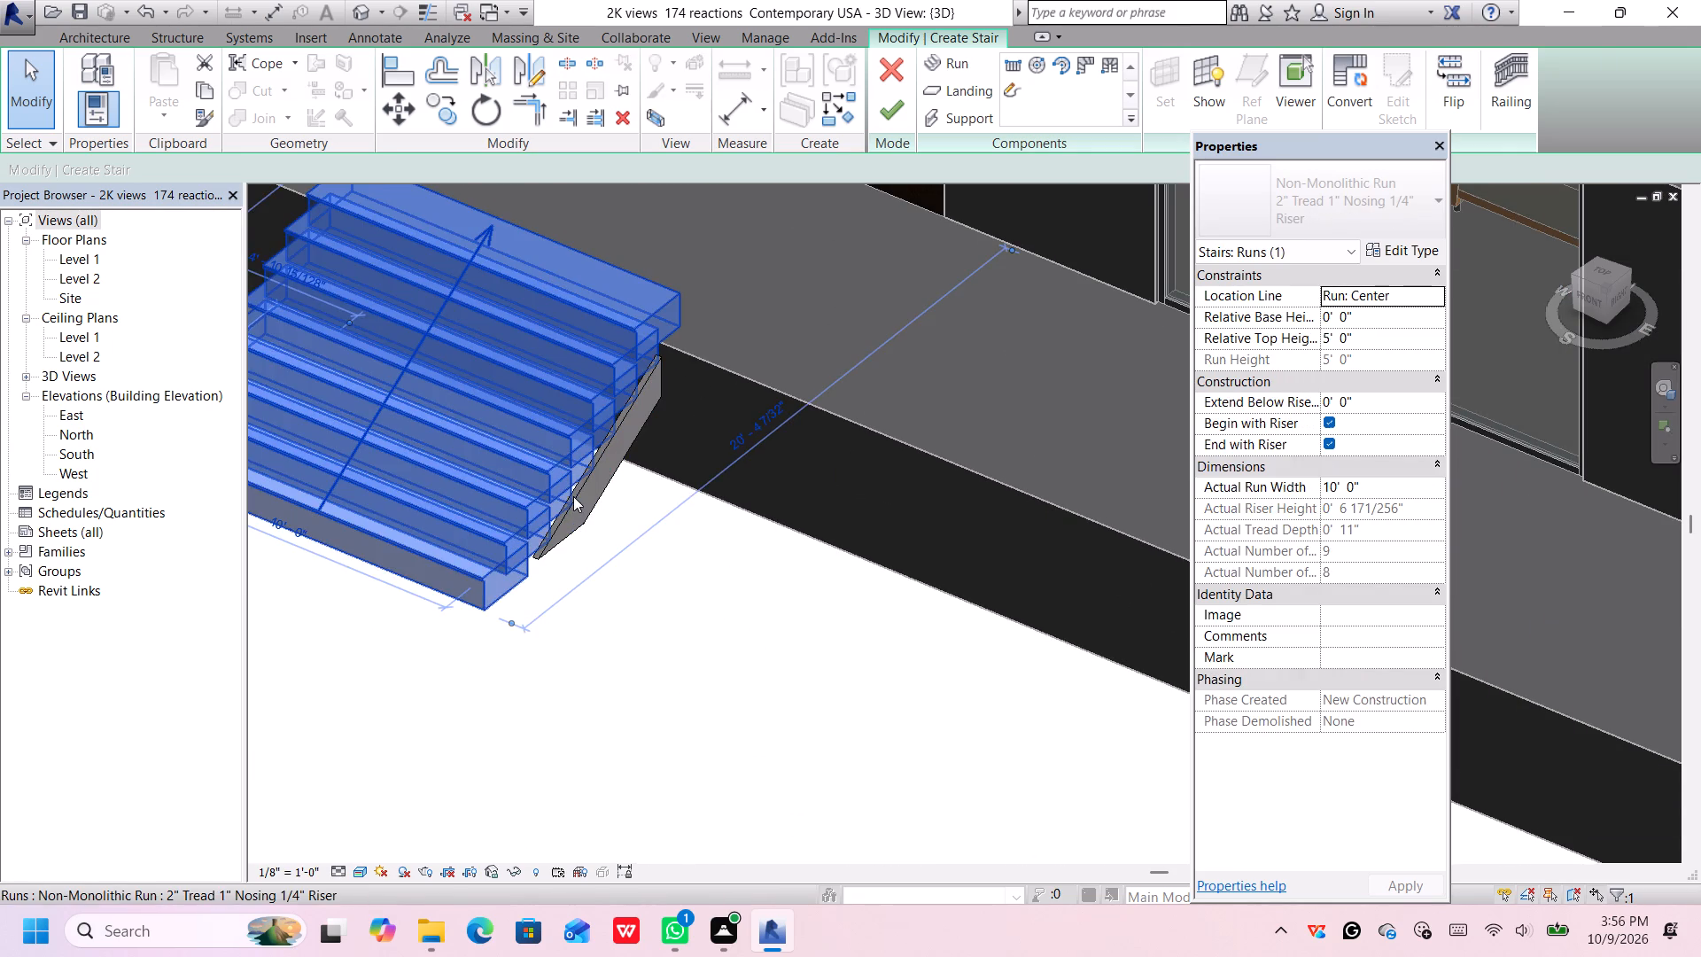
pyautogui.press('Escape')
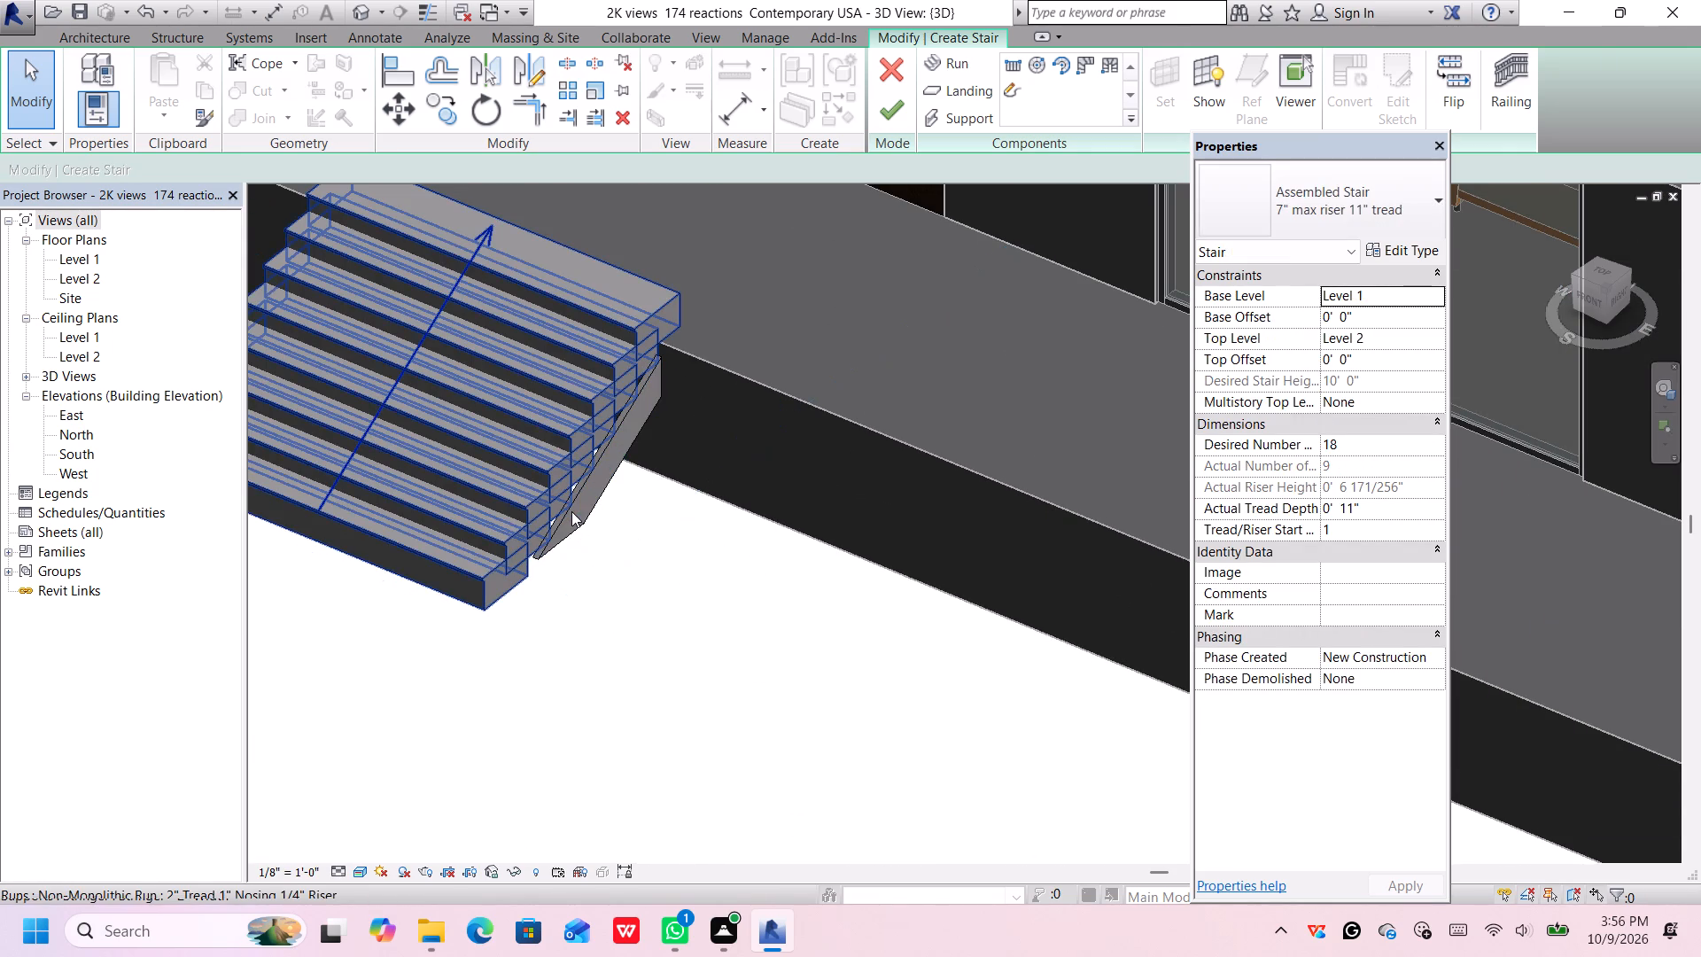
pyautogui.scroll(3, 569, 523)
pyautogui.click(559, 523)
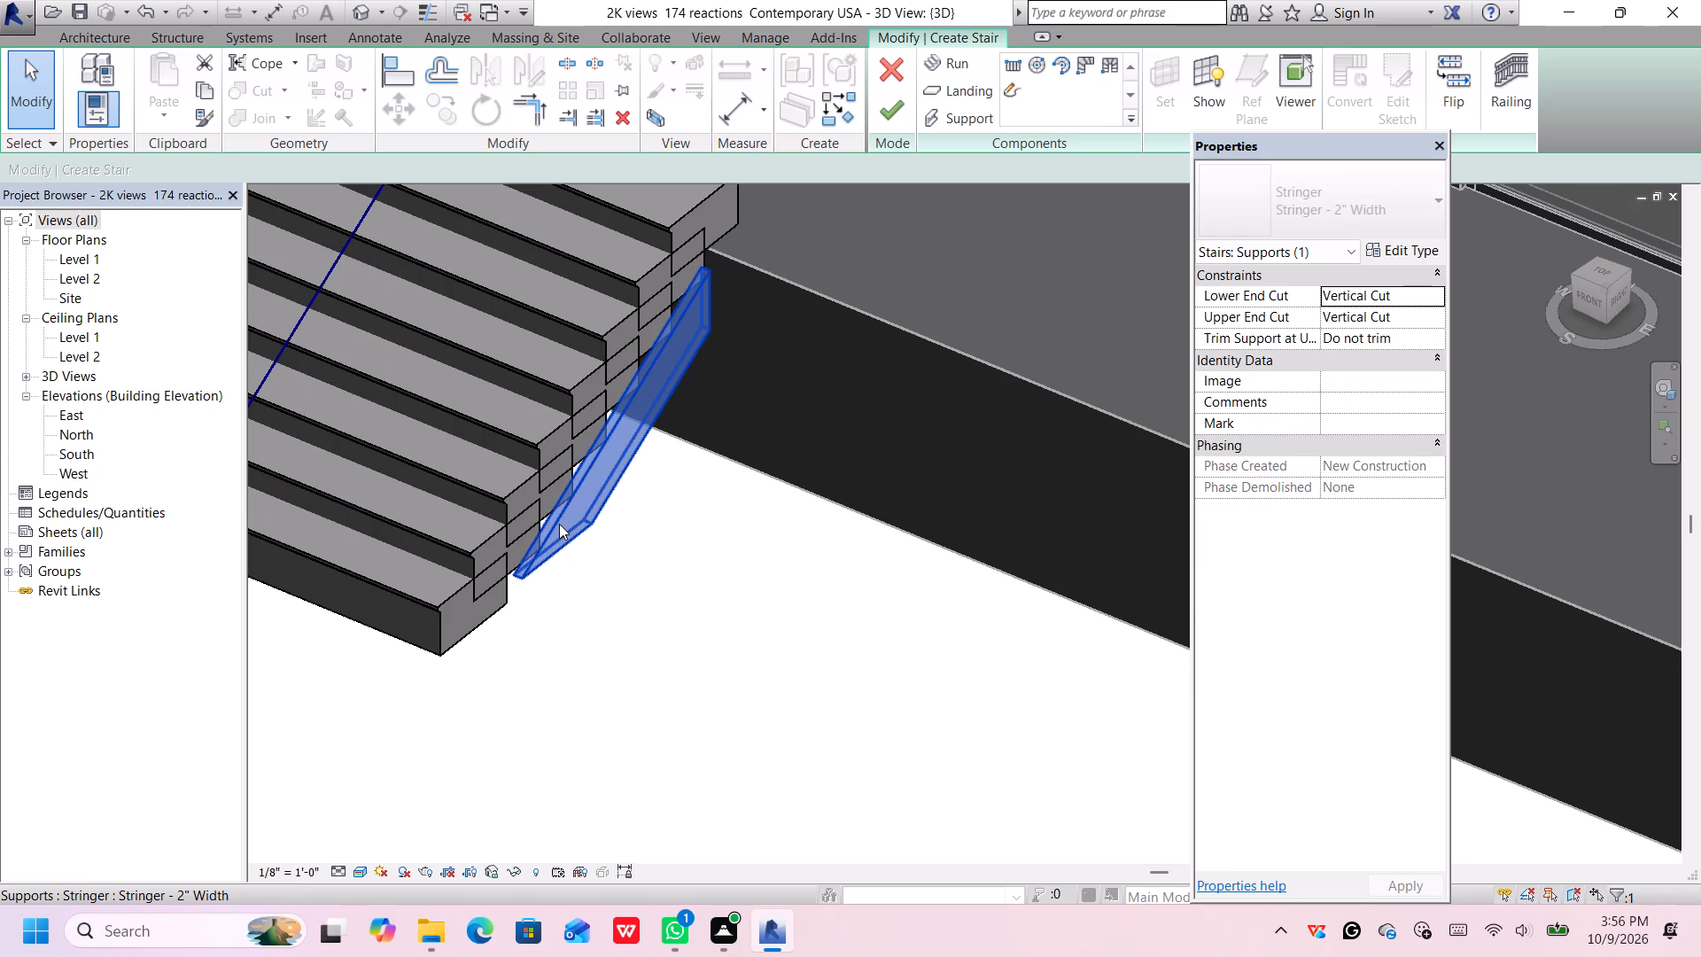
pyautogui.press('Delete')
# Nudge the stair run sideways along the slab's front edge, away from the glazed cylinder and toward the storefront.
pyautogui.scroll(1, 560, 523)
pyautogui.scroll(-4, 560, 523)
pyautogui.scroll(3, 560, 523)
pyautogui.scroll(-1, 560, 523)
pyautogui.scroll(1, 592, 494)
pyautogui.scroll(-5, 592, 494)
pyautogui.moveTo(596, 499); pyautogui.dragTo(607, 507, button='middle')
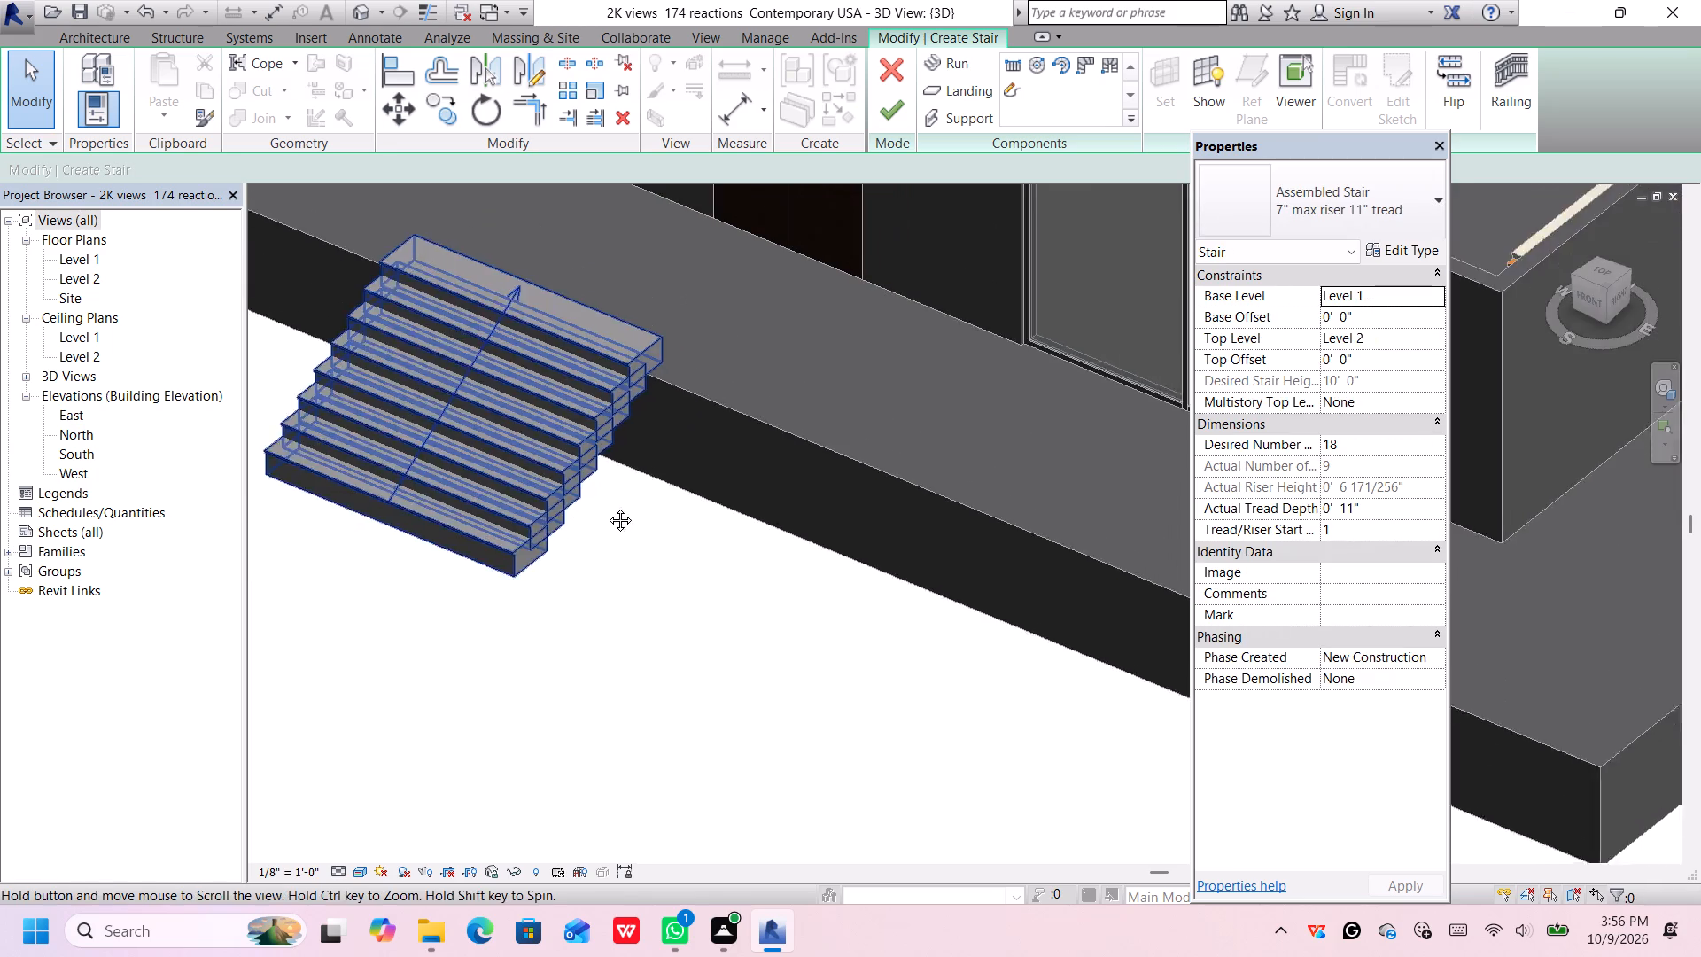
pyautogui.scroll(-1, 607, 507)
pyautogui.moveTo(607, 507); pyautogui.dragTo(733, 692, button='middle')
pyautogui.scroll(3, 680, 599)
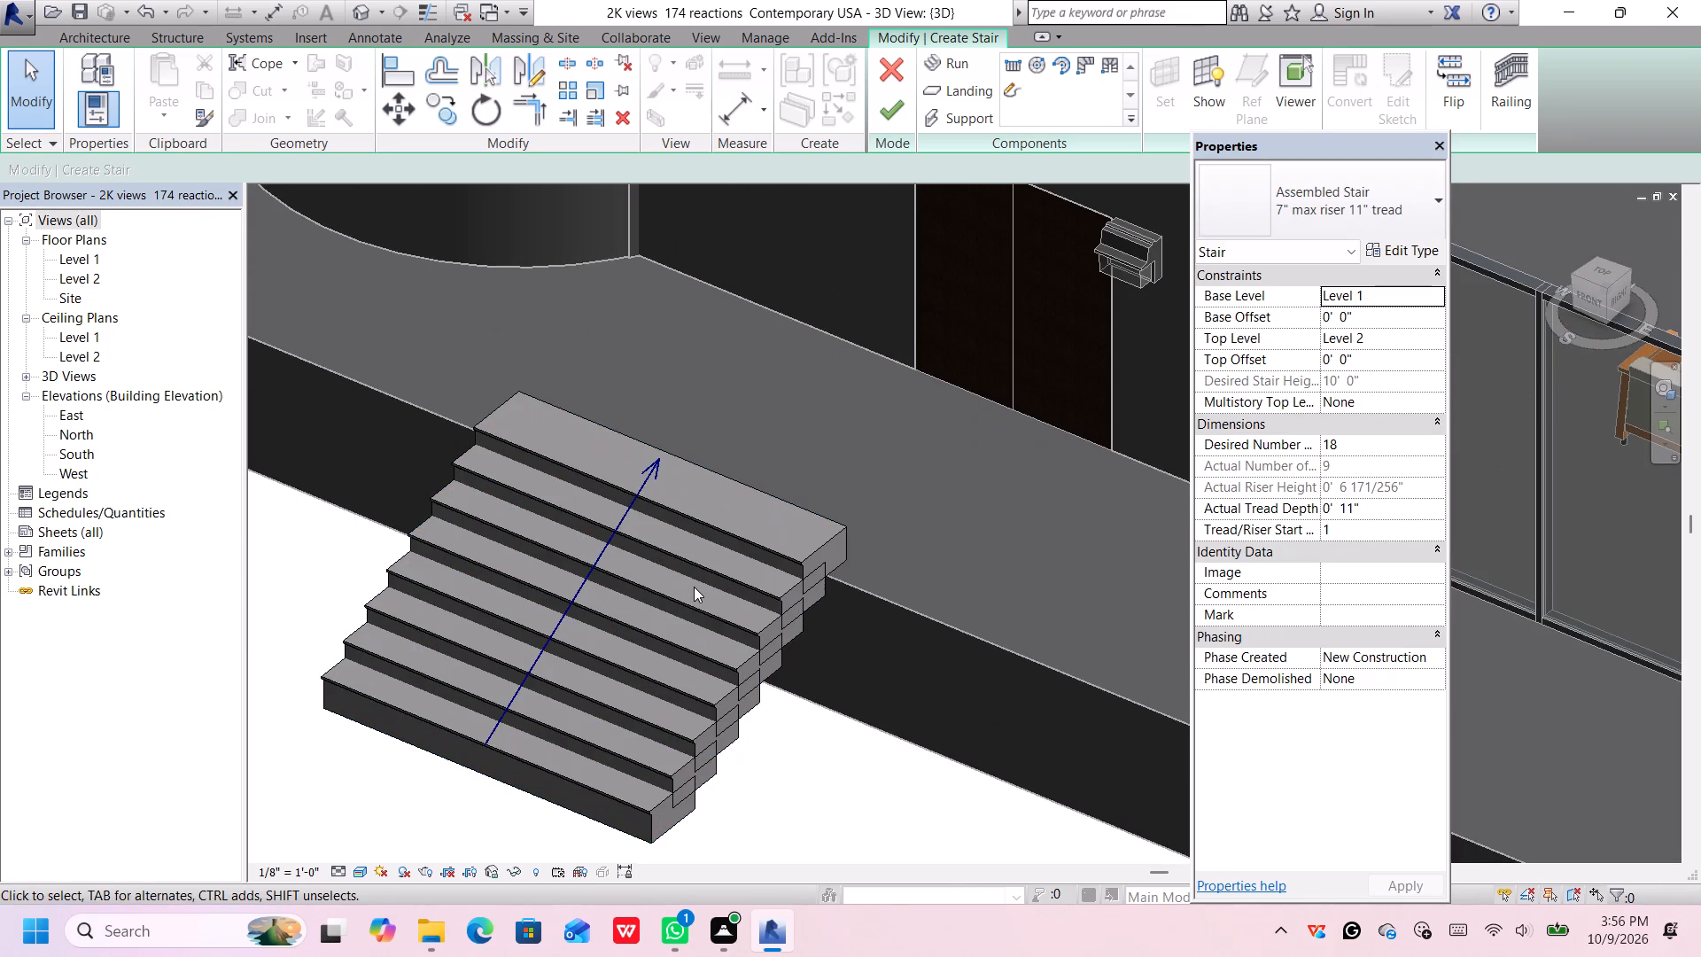
pyautogui.click(721, 555)
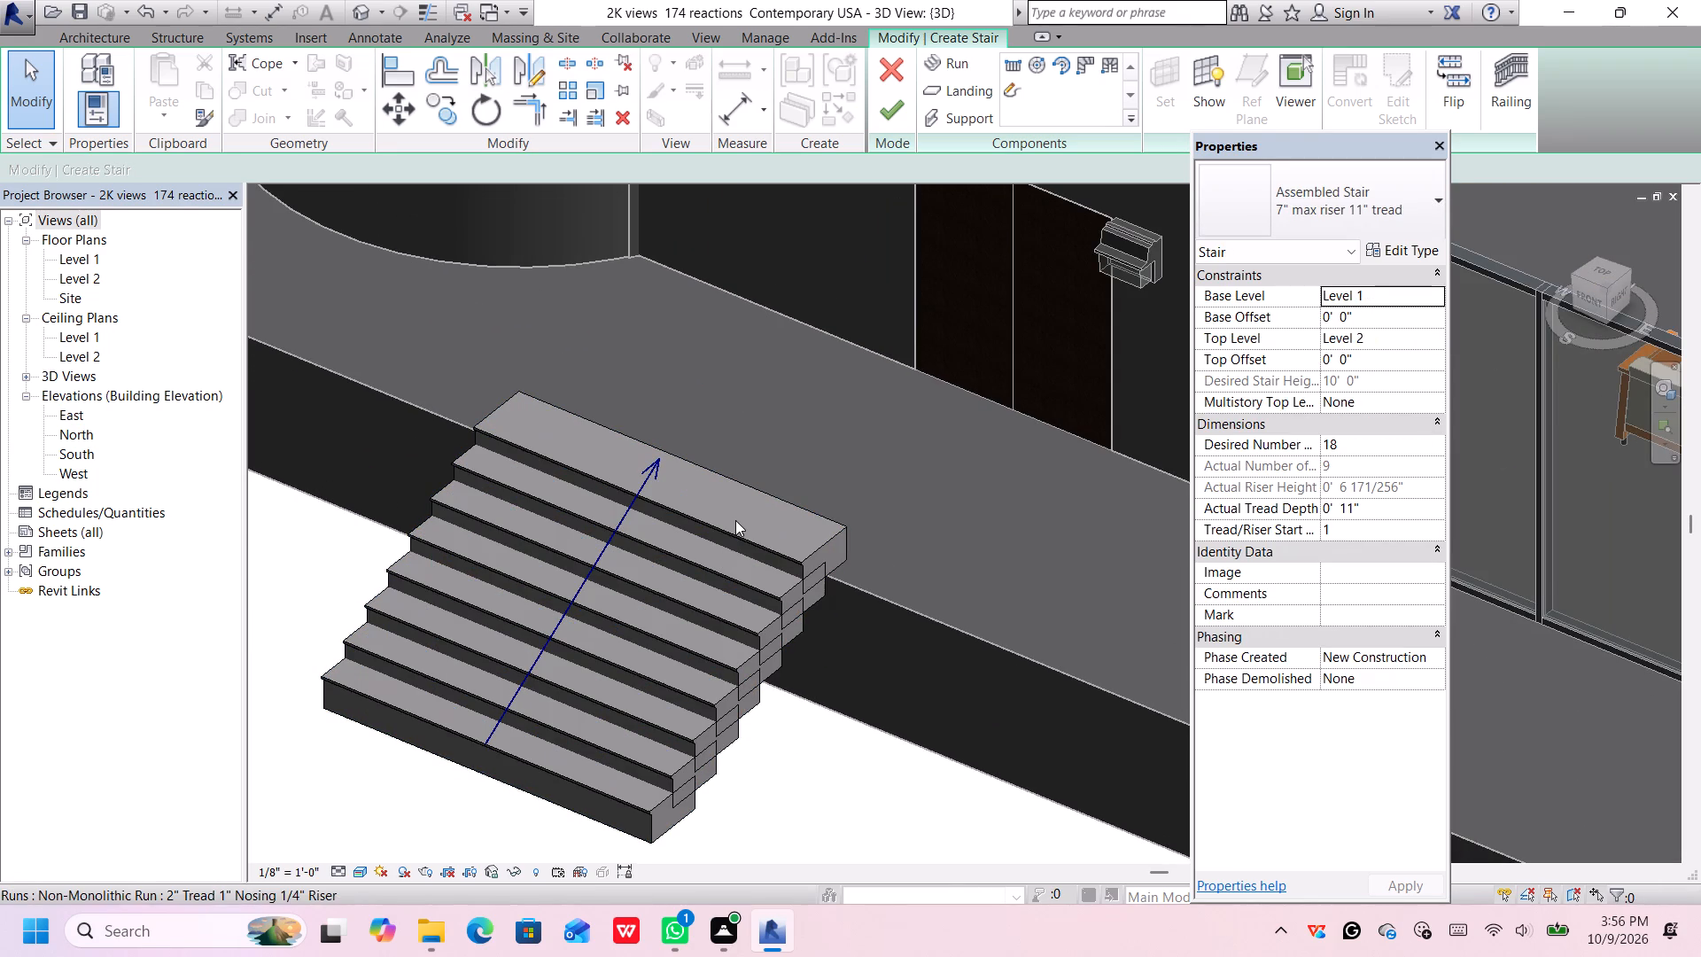
pyautogui.click(726, 536)
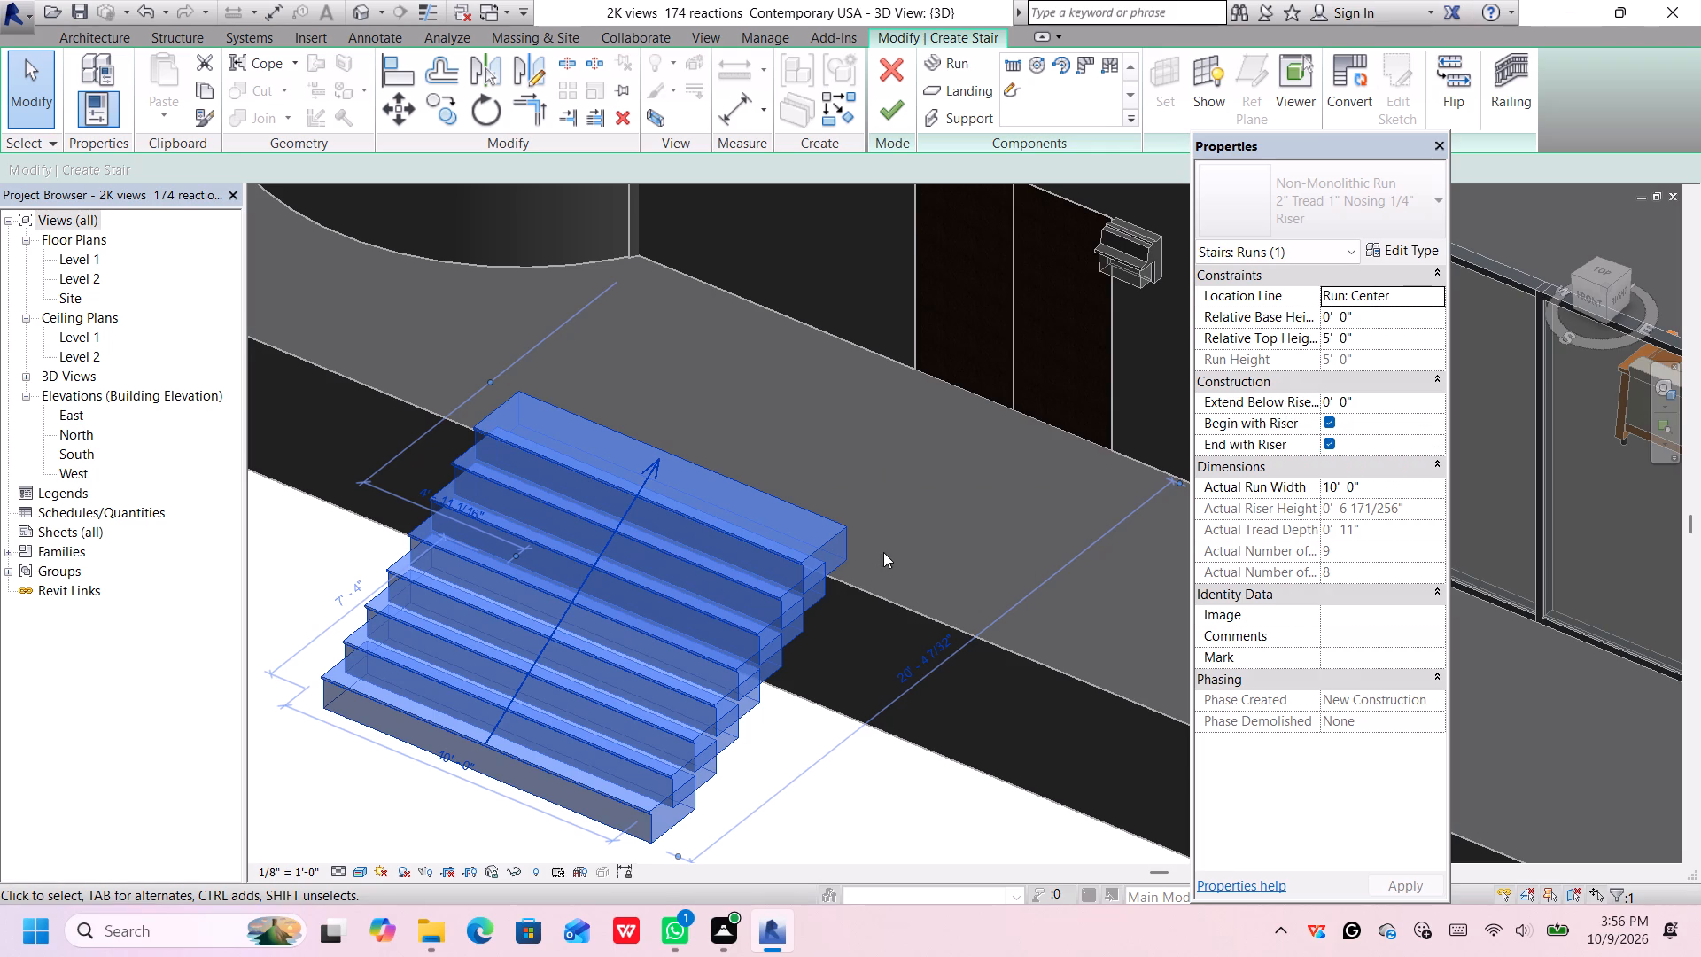
pyautogui.press('Right')
pyautogui.press('Right')
pyautogui.press('Right')
pyautogui.press('Right')
pyautogui.press('Right')
pyautogui.press('Right')
pyautogui.press('Right')
pyautogui.press('Right')
pyautogui.press('Right')
pyautogui.press('Right')
pyautogui.press('Right')
pyautogui.press('Right')
pyautogui.press('Right')
pyautogui.press('Right')
pyautogui.press('Right')
pyautogui.press('Right')
pyautogui.press('Right')
pyautogui.press('Right')
pyautogui.press('Right')
pyautogui.press('Right')
pyautogui.press('Right')
pyautogui.press('Right')
pyautogui.press('Right')
pyautogui.press('Right')
pyautogui.press('Right')
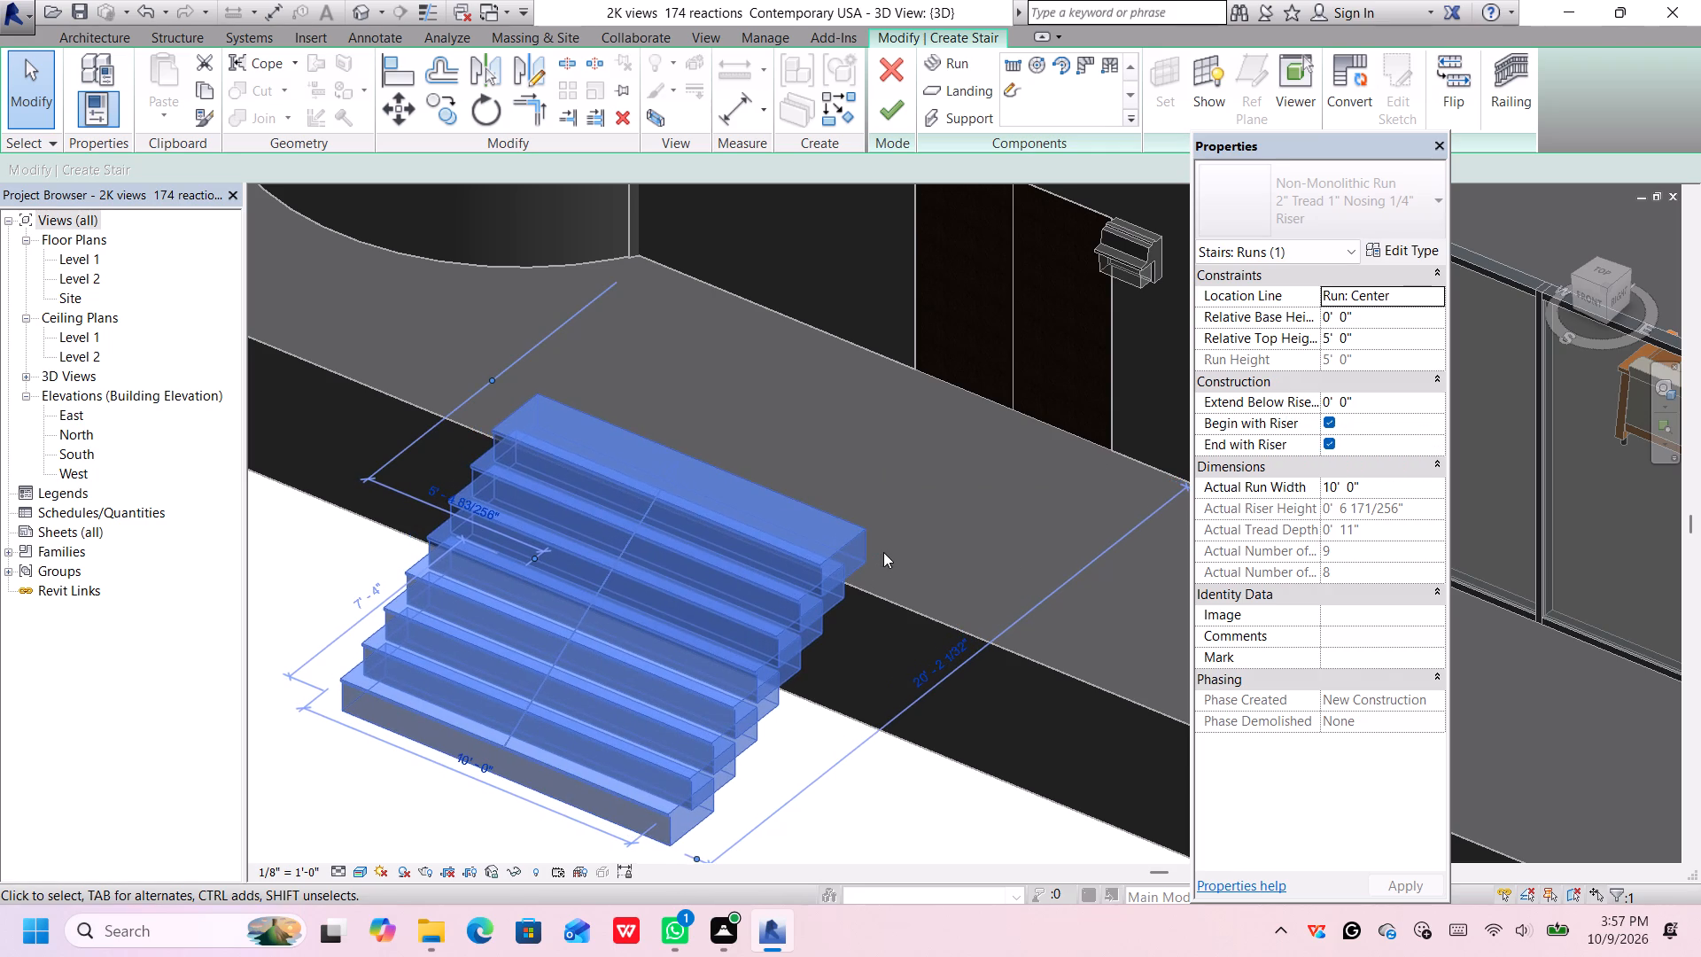
pyautogui.press('Right')
pyautogui.press('Right')
pyautogui.press('Right')
pyautogui.press('Right')
pyautogui.press('Right')
pyautogui.press('Right')
pyautogui.press('Right')
pyautogui.press('Right')
pyautogui.press('Right')
pyautogui.press('Right')
pyautogui.press('Right')
pyautogui.press('Right')
pyautogui.press('Right')
pyautogui.press('Right')
pyautogui.press('Right')
pyautogui.press('Right')
pyautogui.press('Right')
pyautogui.press('Right')
pyautogui.press('Right')
pyautogui.press('Right')
pyautogui.press('Right')
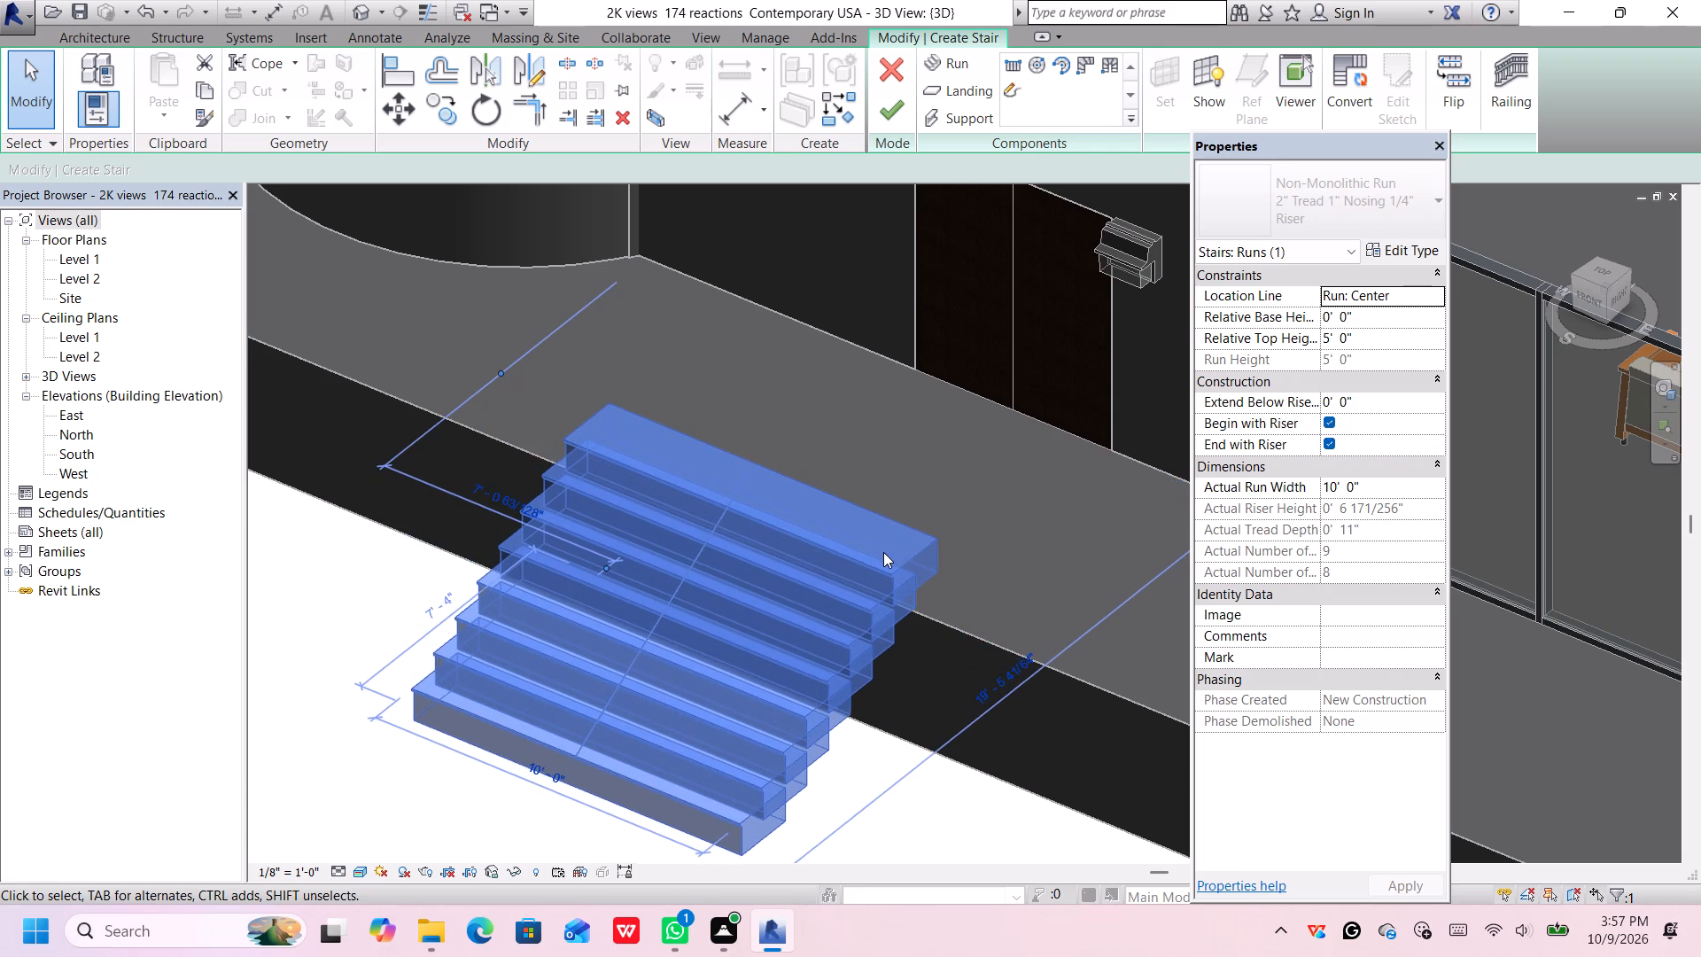
pyautogui.press('Right')
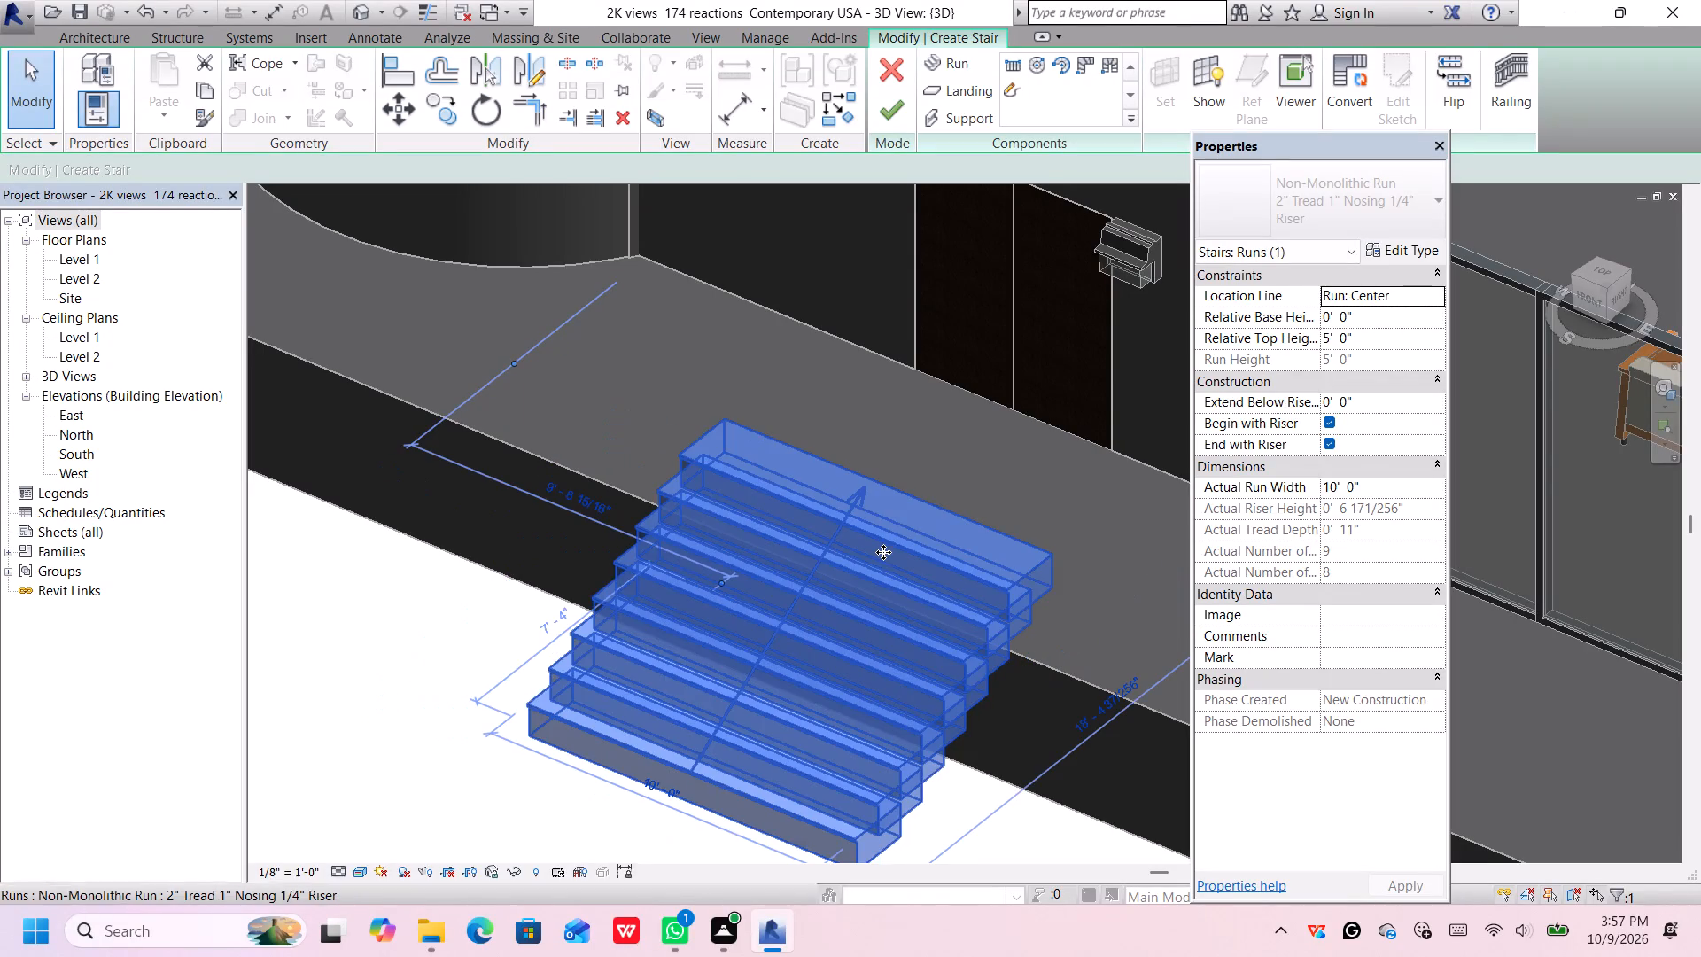
pyautogui.press('Right')
pyautogui.press('Right')
# Nudge the stair run inward over the slab's front edge, toward the building.
pyautogui.press('Up')
pyautogui.press('Up')
pyautogui.press('Up')
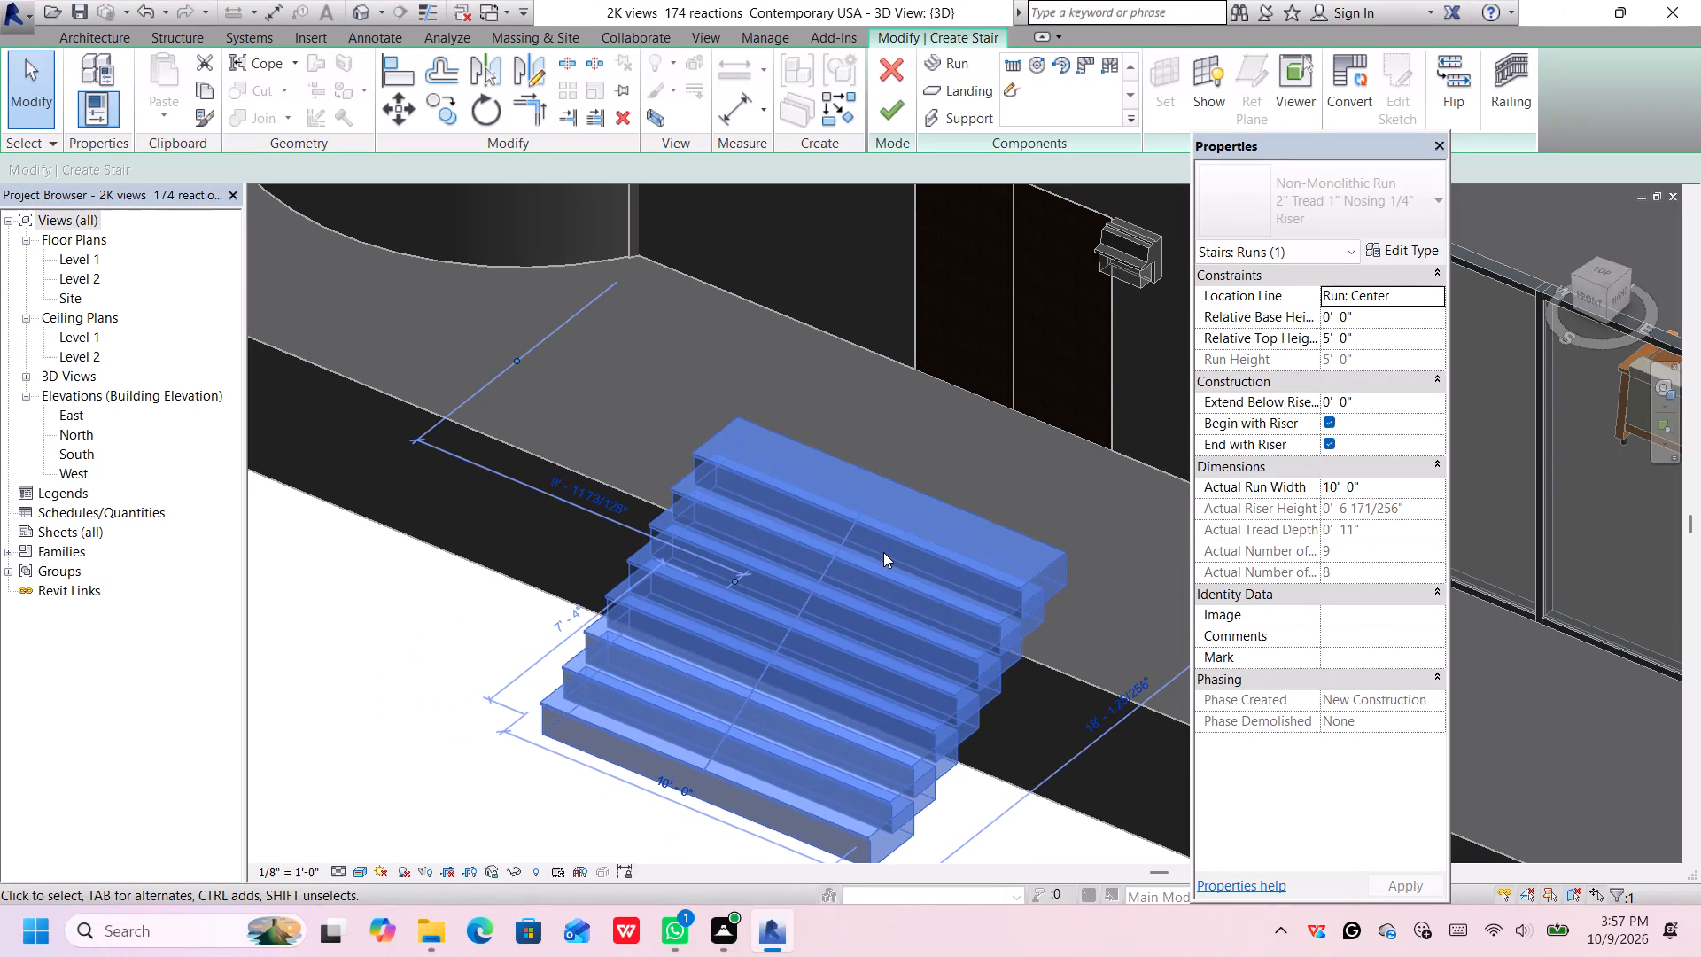
pyautogui.press('Up')
pyautogui.press('Up')
pyautogui.press('Up')
pyautogui.press('Up')
pyautogui.press('Up')
pyautogui.press('Up')
pyautogui.press('Up')
pyautogui.press('Up')
pyautogui.press('Up')
pyautogui.press('Up')
pyautogui.press('Up')
pyautogui.press('Up')
pyautogui.press('Up')
pyautogui.press('Up')
pyautogui.press('Up')
pyautogui.press('Up')
pyautogui.press('Up')
pyautogui.press('Up')
pyautogui.press('Up')
pyautogui.press('Up')
pyautogui.press('Up')
pyautogui.press('Up')
pyautogui.press('Up')
pyautogui.press('Up')
pyautogui.press('Up')
pyautogui.press('Up')
pyautogui.press('Up')
pyautogui.press('Up')
pyautogui.press('Up')
pyautogui.press('Up')
pyautogui.press('Up')
pyautogui.press('Up')
pyautogui.press('Up')
pyautogui.press('Up')
pyautogui.press('Up')
pyautogui.press('Up')
pyautogui.press('Up')
pyautogui.press('Up')
pyautogui.press('Up')
pyautogui.press('Up')
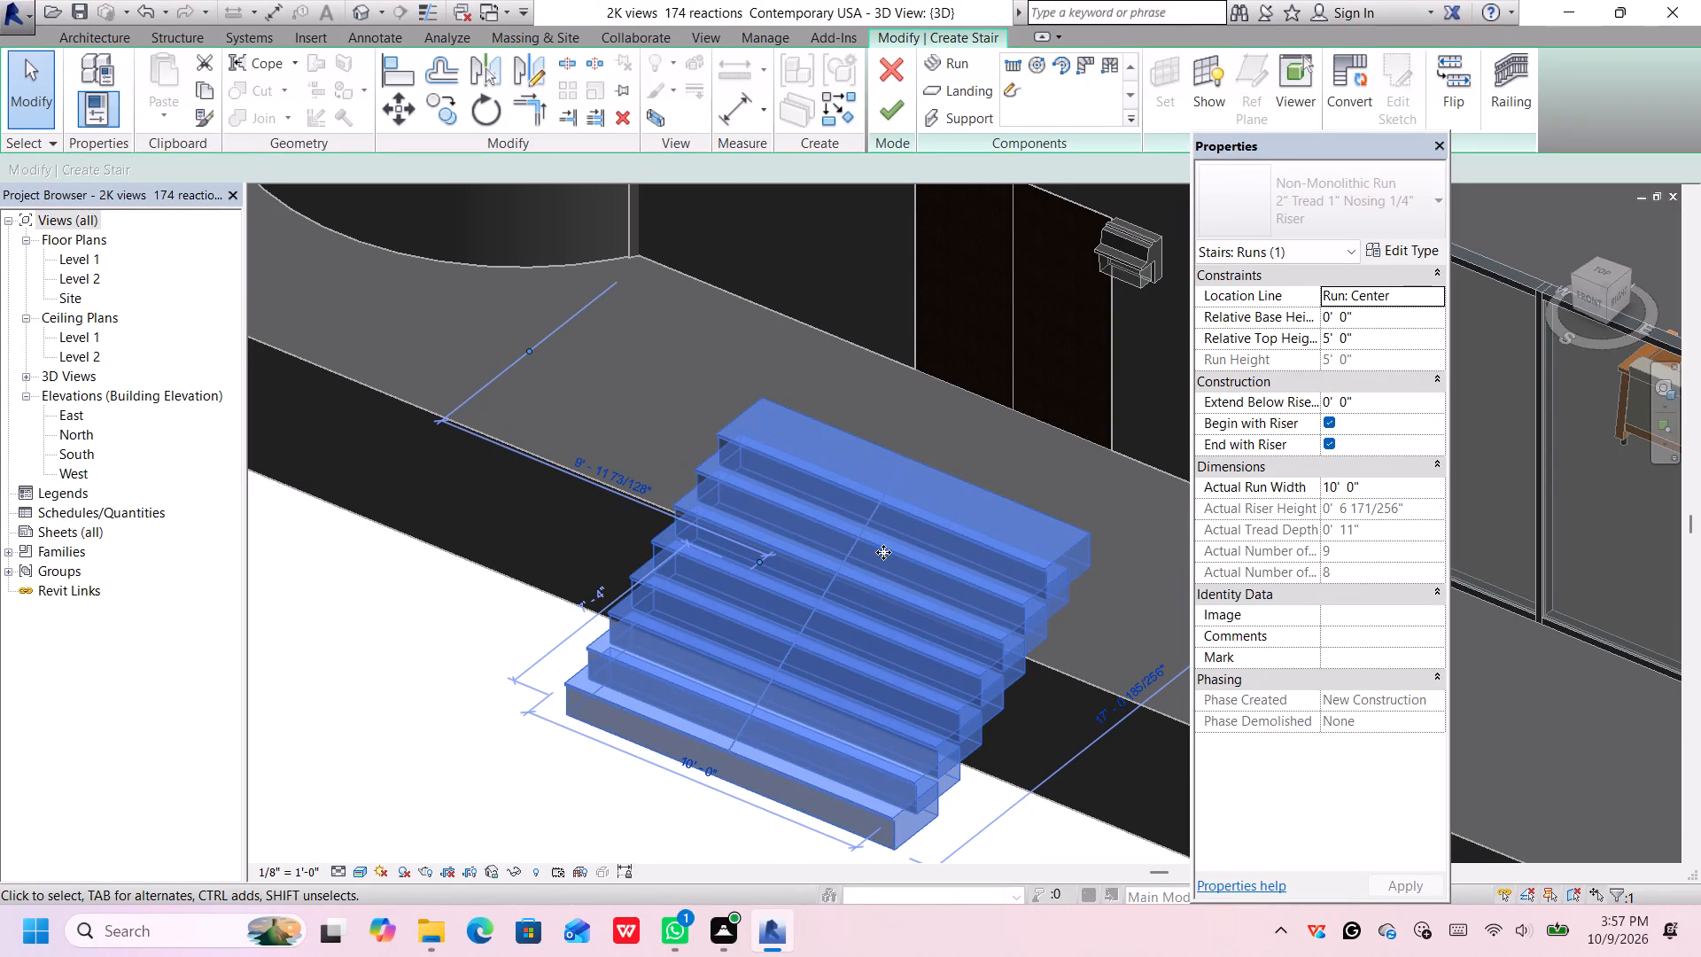
pyautogui.press('Up')
pyautogui.press('Up')
pyautogui.press('Up')
pyautogui.press('Up')
pyautogui.press('Up')
pyautogui.press('Up')
pyautogui.press('Up')
pyautogui.press('Up')
pyautogui.press('Up')
pyautogui.press('Up')
pyautogui.press('Up')
pyautogui.press('Up')
pyautogui.press('Up')
pyautogui.press('Up')
pyautogui.press('Up')
pyautogui.press('Up')
pyautogui.press('Up')
pyautogui.press('Up')
pyautogui.press('Up')
pyautogui.press('Up')
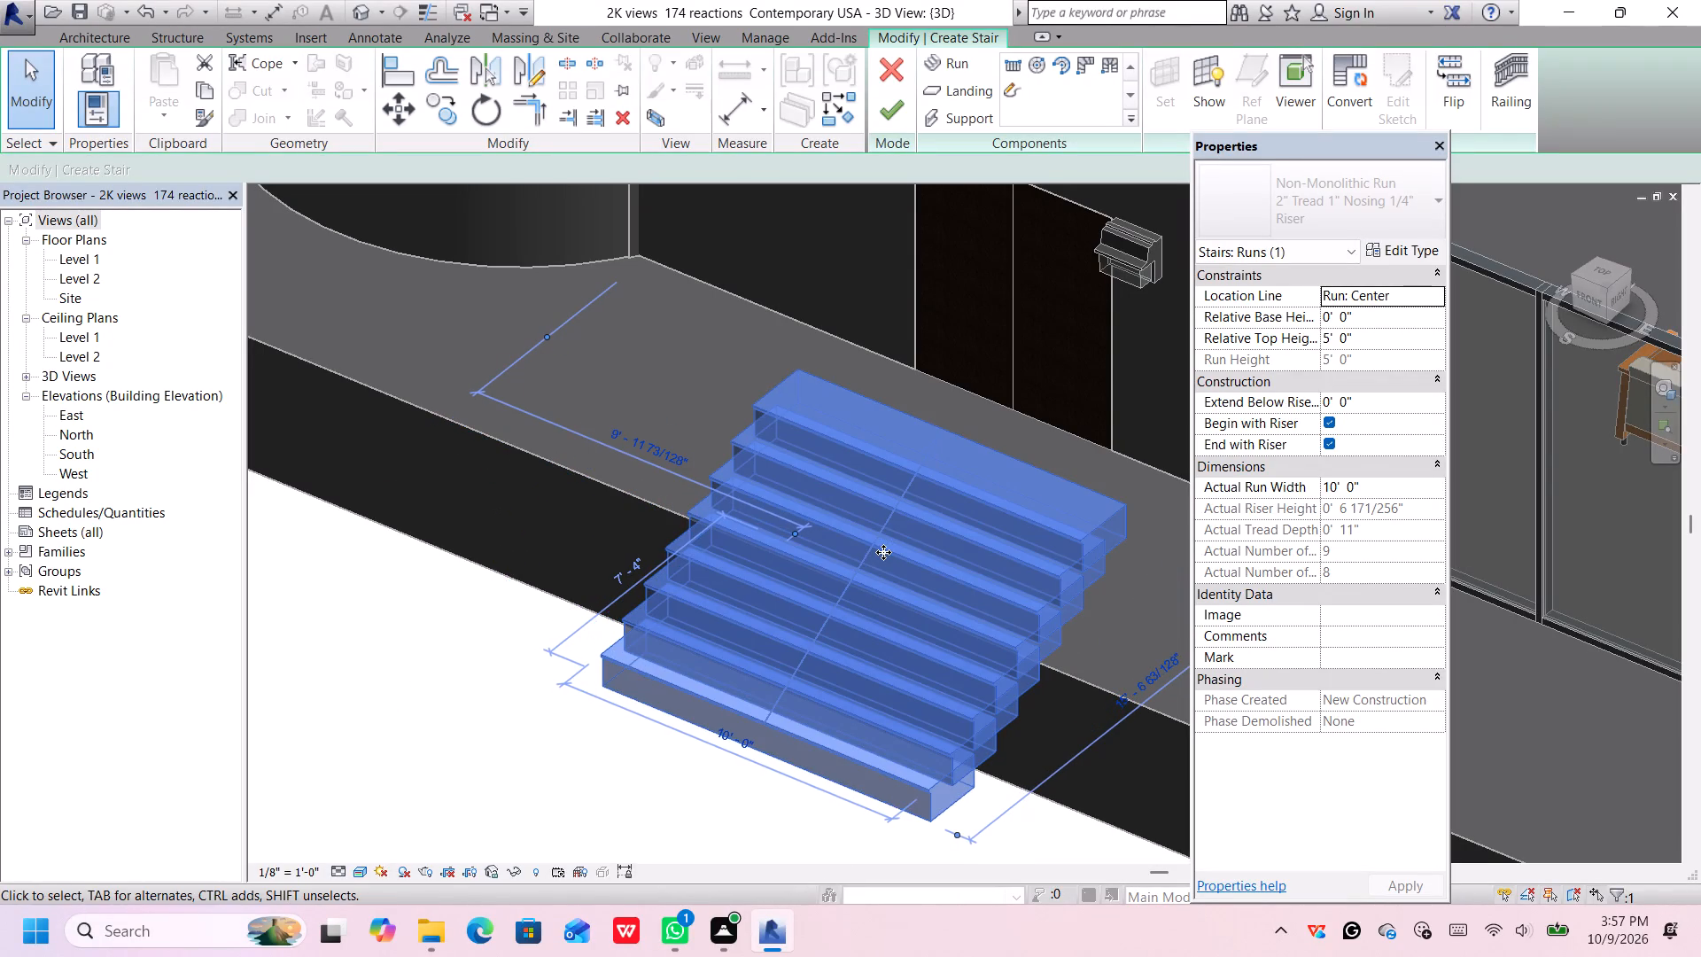
pyautogui.press('Up')
pyautogui.press('Up')
pyautogui.press('Up')
pyautogui.press('Up')
pyautogui.press('Up')
pyautogui.press('Up')
pyautogui.press('Up')
pyautogui.press('Up')
pyautogui.press('Up')
pyautogui.press('Up')
pyautogui.press('Up')
pyautogui.press('Up')
pyautogui.press('Up')
pyautogui.press('Up')
pyautogui.press('Up')
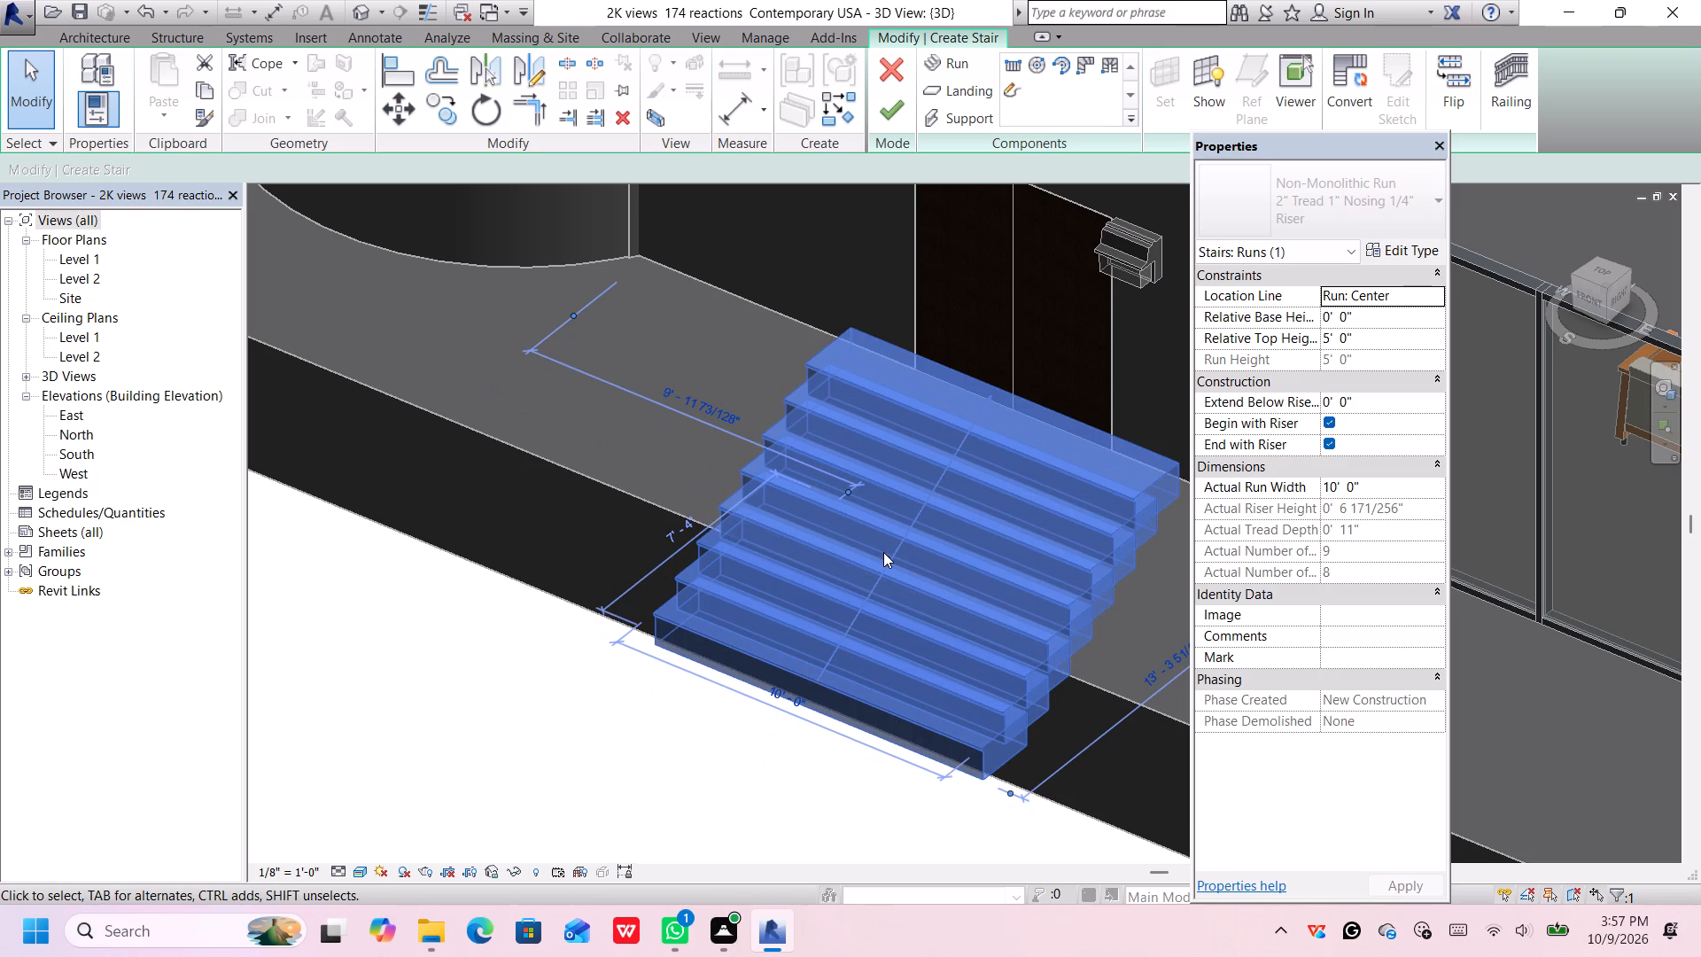
pyautogui.press('Up')
pyautogui.press('Up')
pyautogui.press('Up')
pyautogui.press('Up')
pyautogui.press('Up')
pyautogui.press('Up')
pyautogui.press('Up')
pyautogui.press('Up')
pyautogui.press('Up')
pyautogui.press('Up')
pyautogui.press('Up')
pyautogui.press('Up')
pyautogui.press('Up')
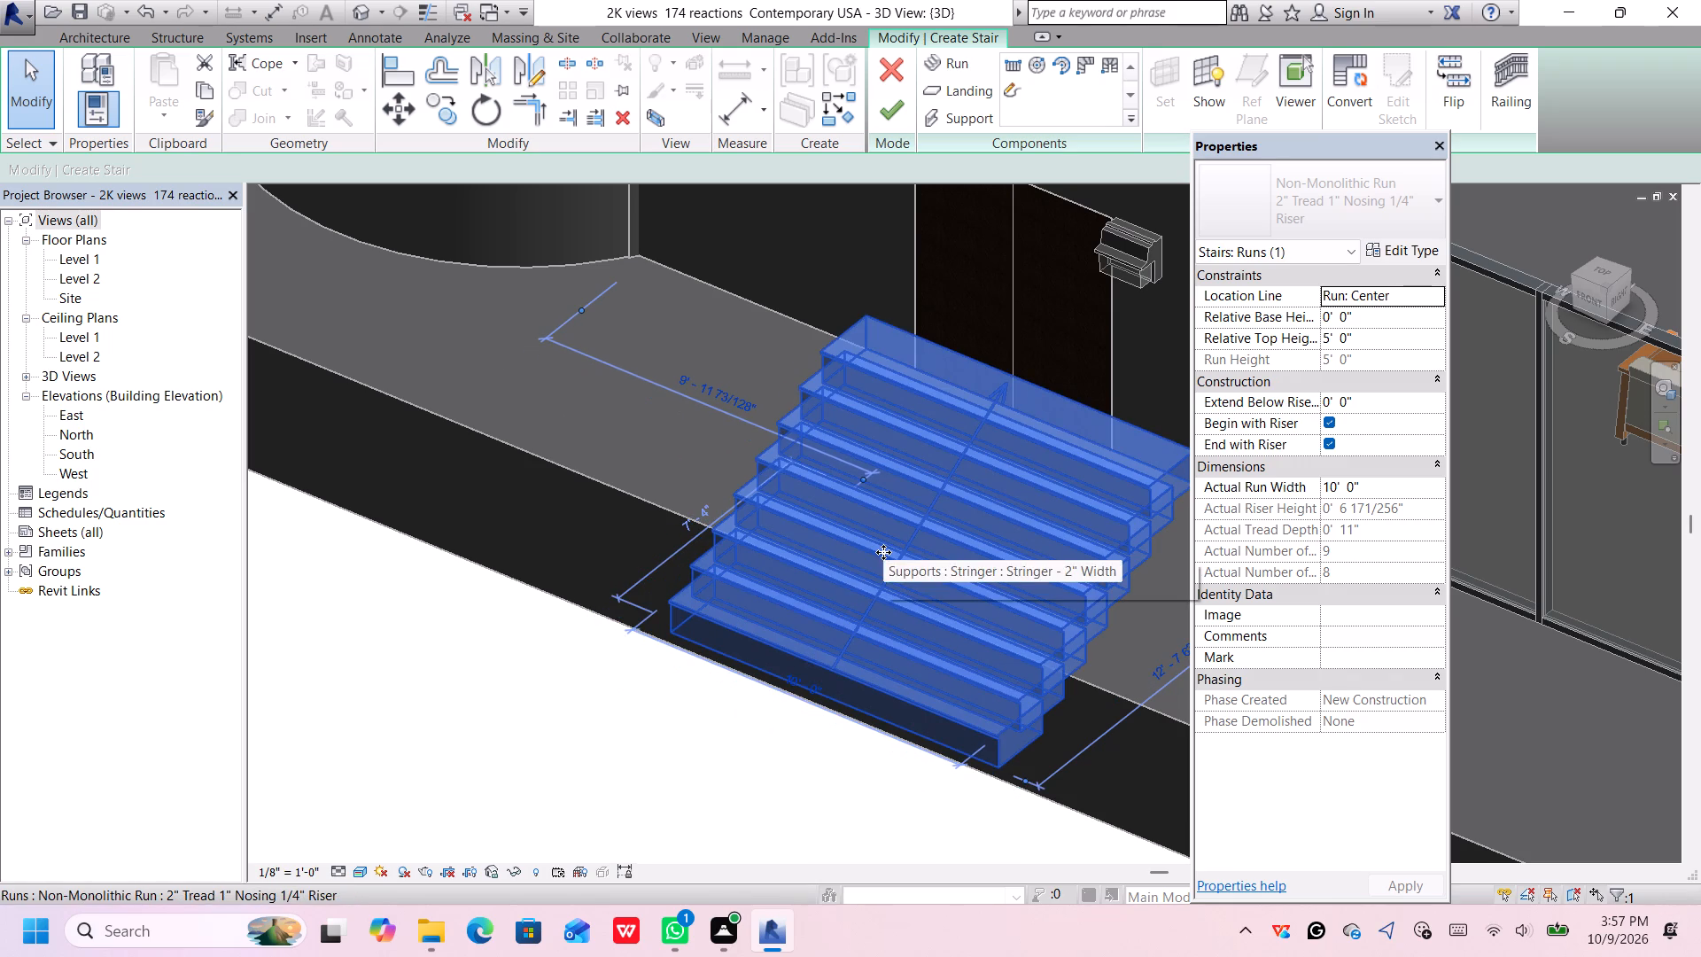
# Fine-adjust the stair run slightly back out from the building, with one small sideways nudge.
pyautogui.press('Down')
pyautogui.press('Down')
pyautogui.press('Down')
pyautogui.press('Right')
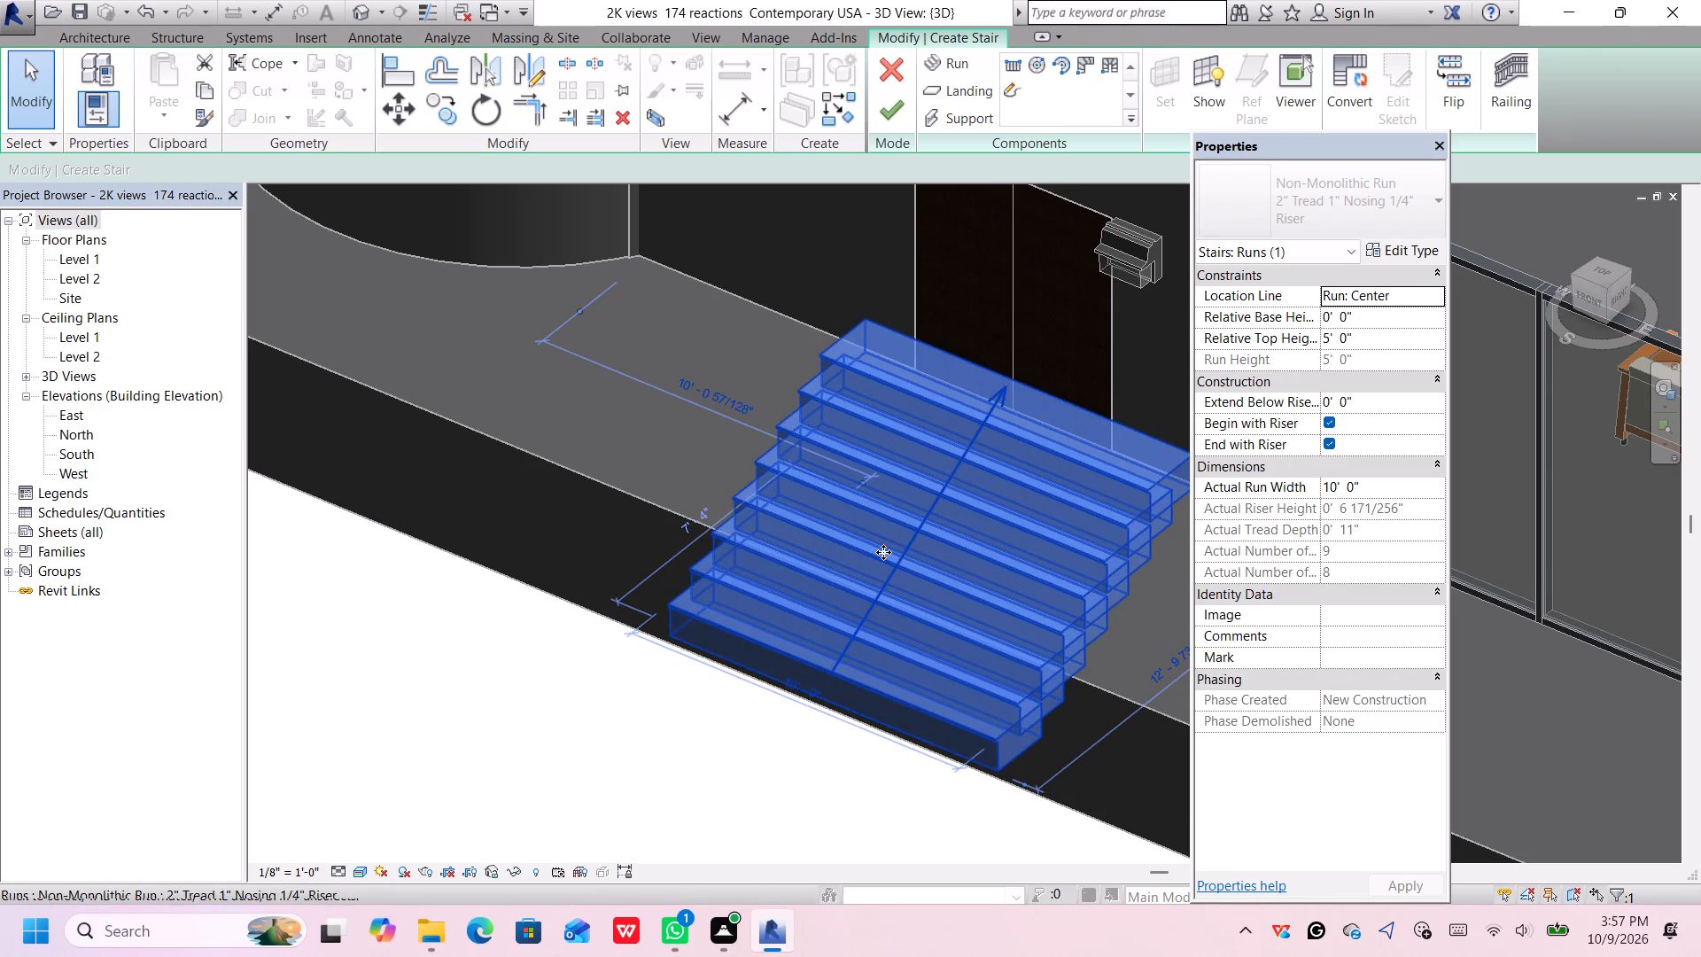
pyautogui.press('Down')
pyautogui.press('Down')
pyautogui.press('Down')
pyautogui.press('Down')
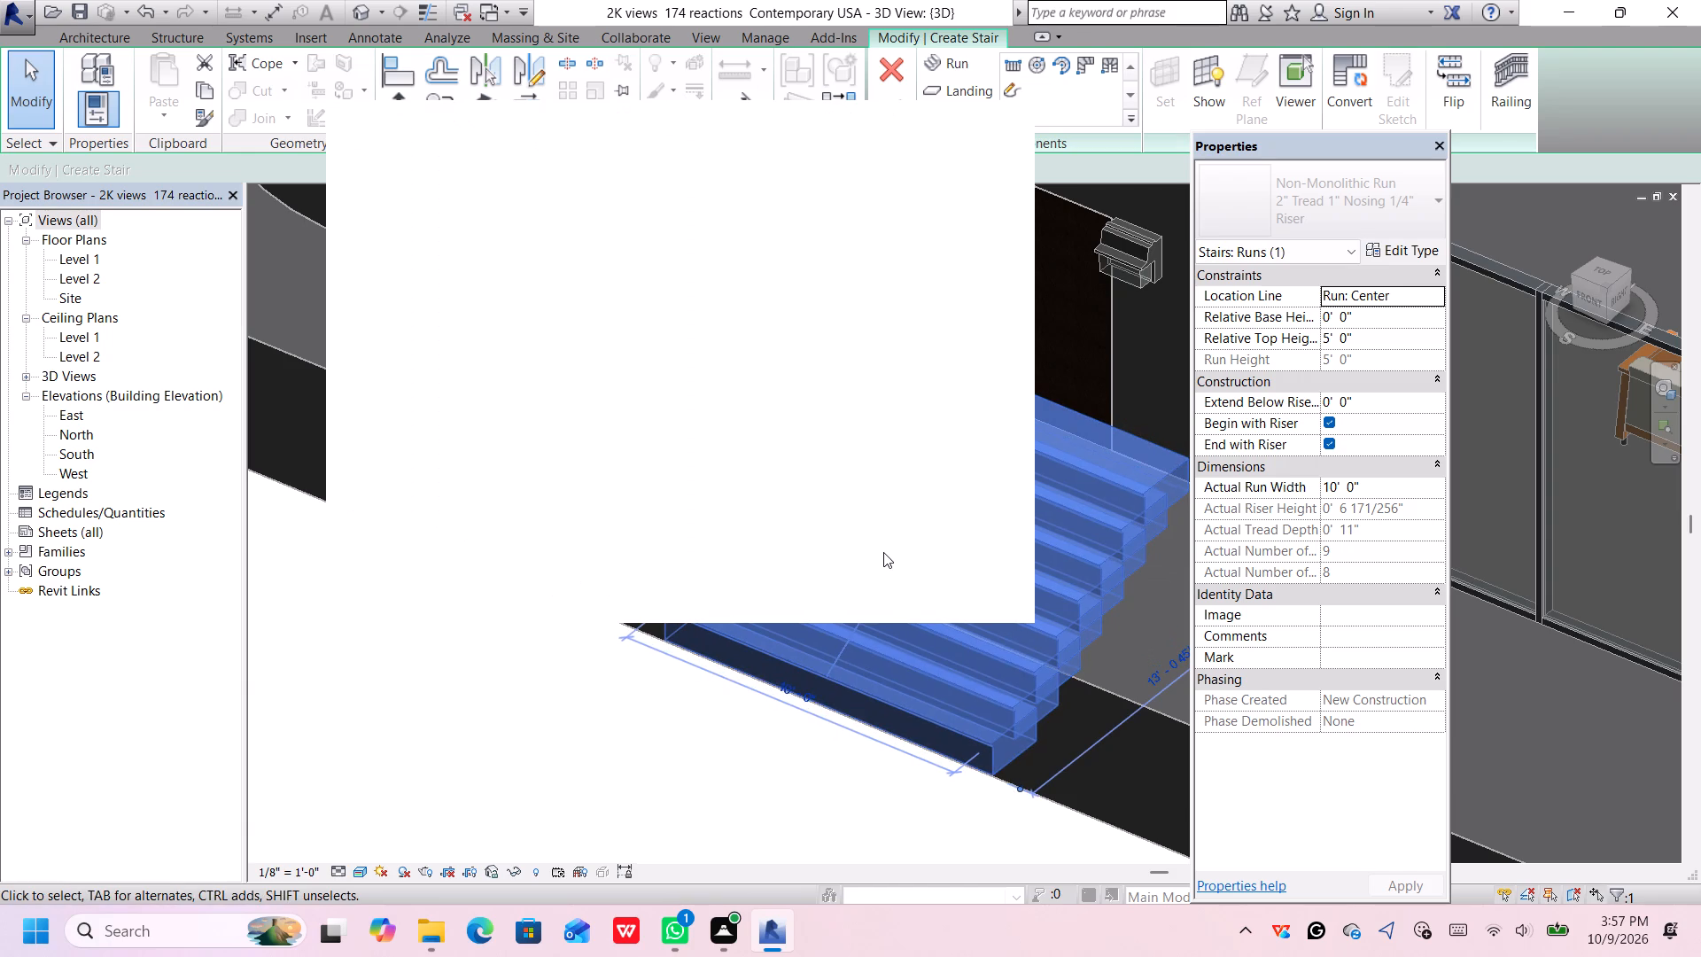
pyautogui.press('Down')
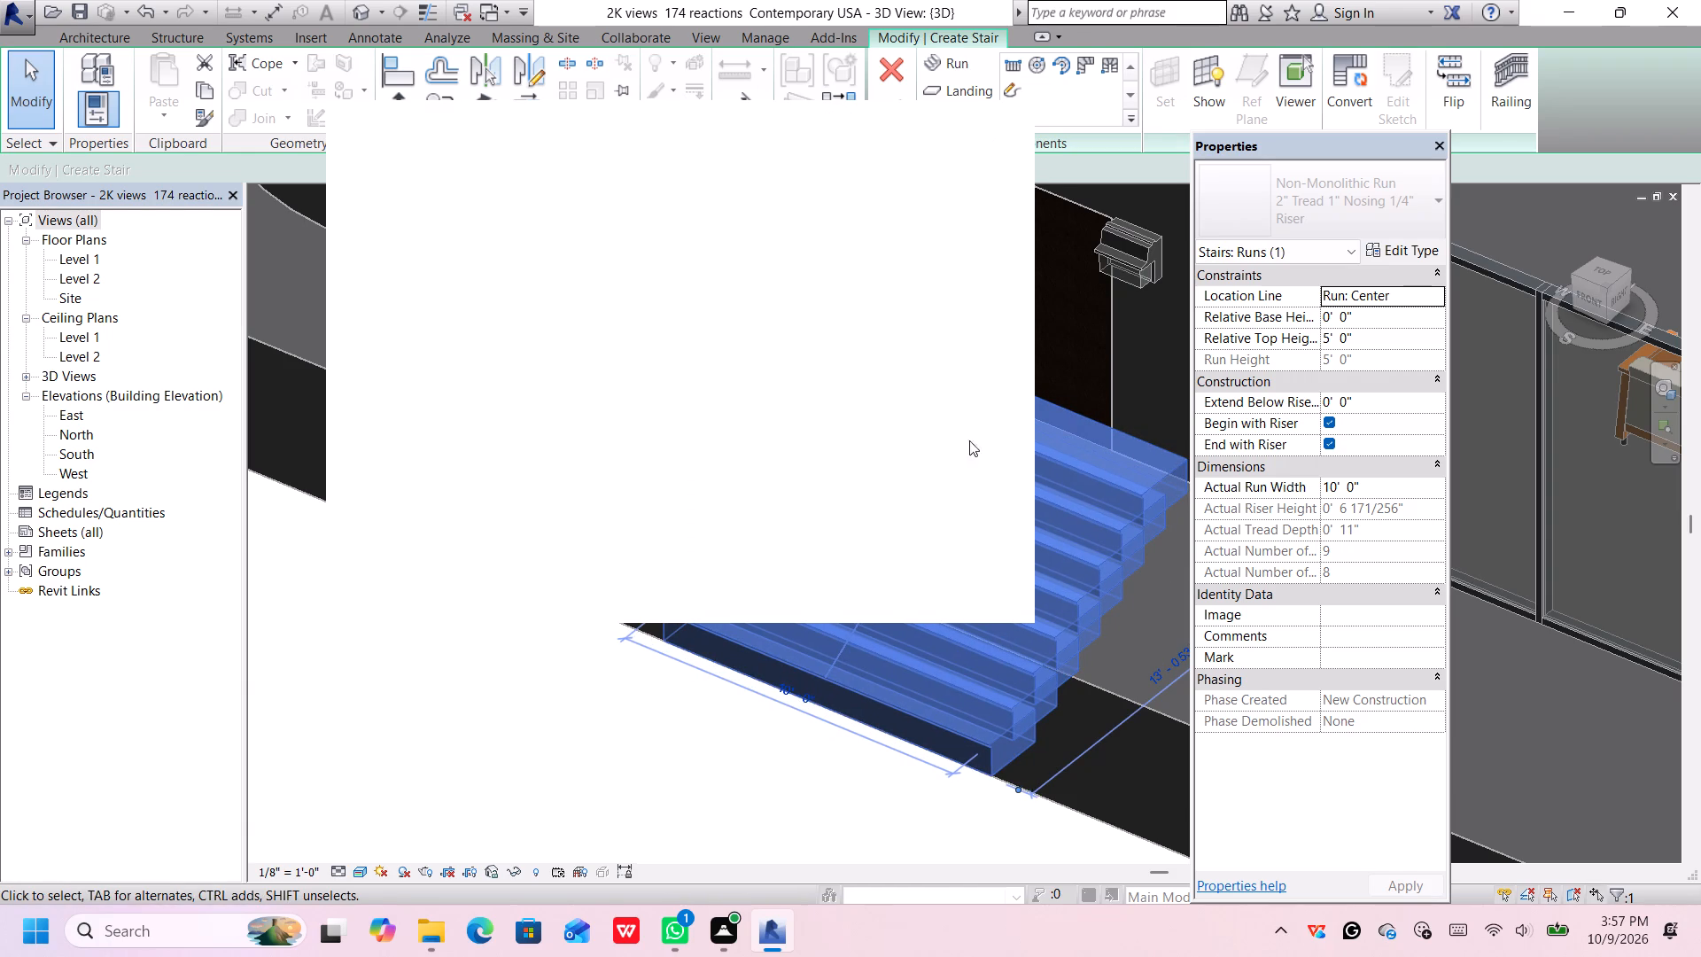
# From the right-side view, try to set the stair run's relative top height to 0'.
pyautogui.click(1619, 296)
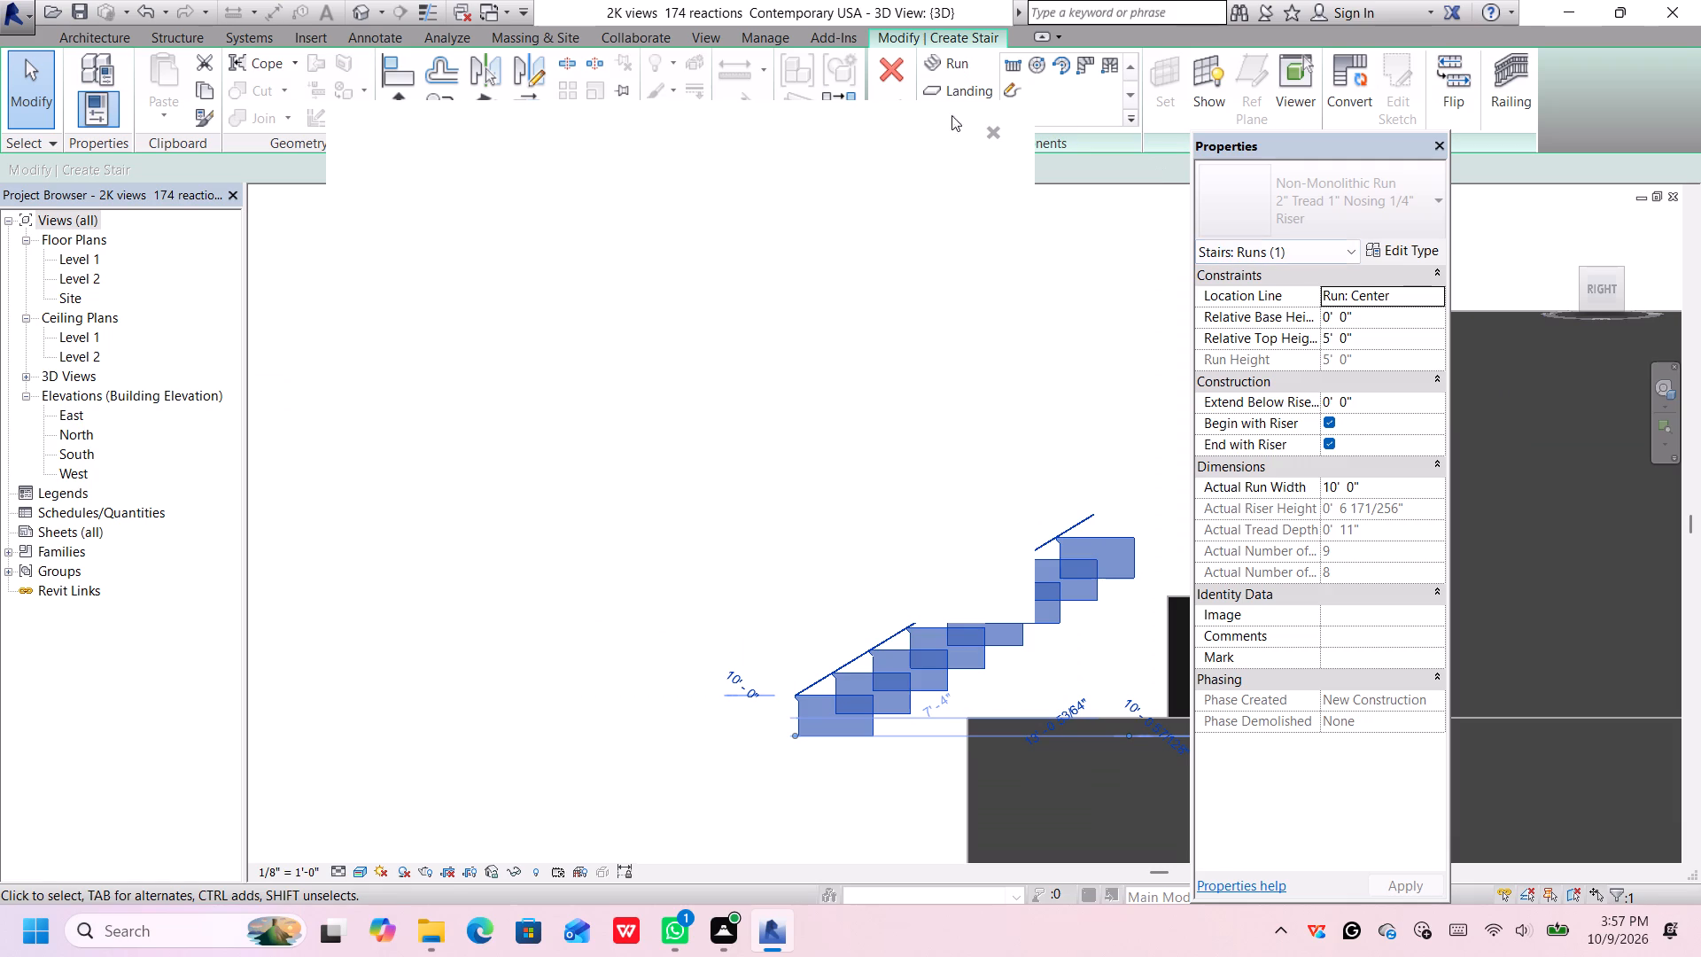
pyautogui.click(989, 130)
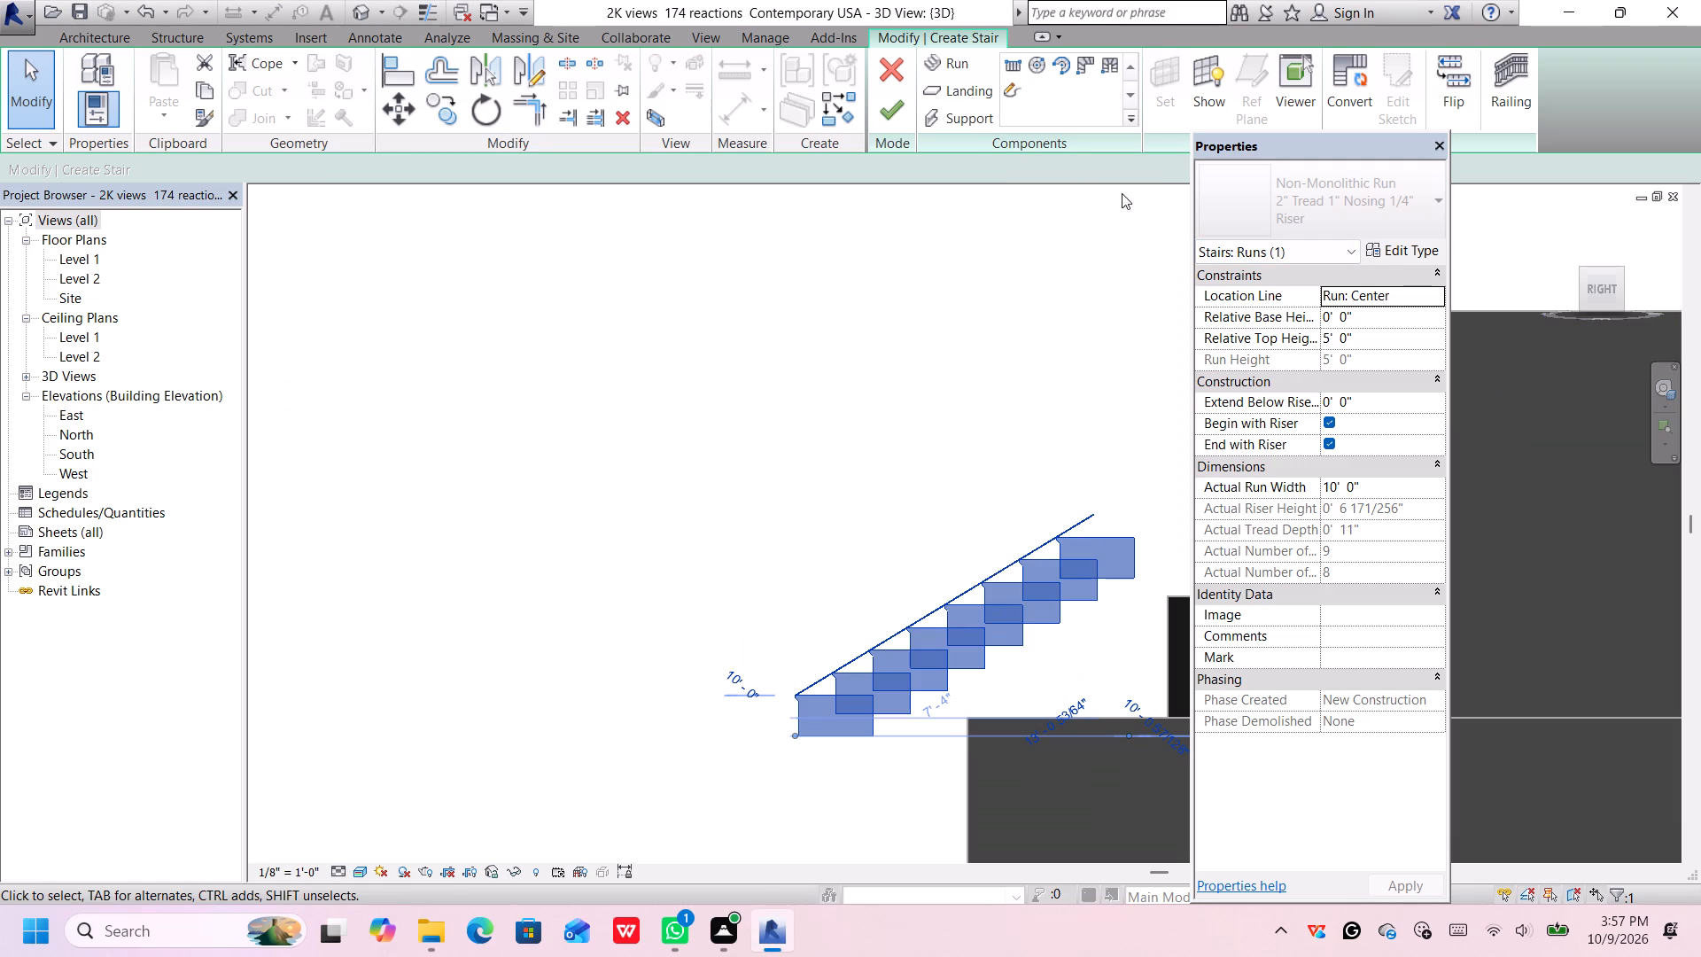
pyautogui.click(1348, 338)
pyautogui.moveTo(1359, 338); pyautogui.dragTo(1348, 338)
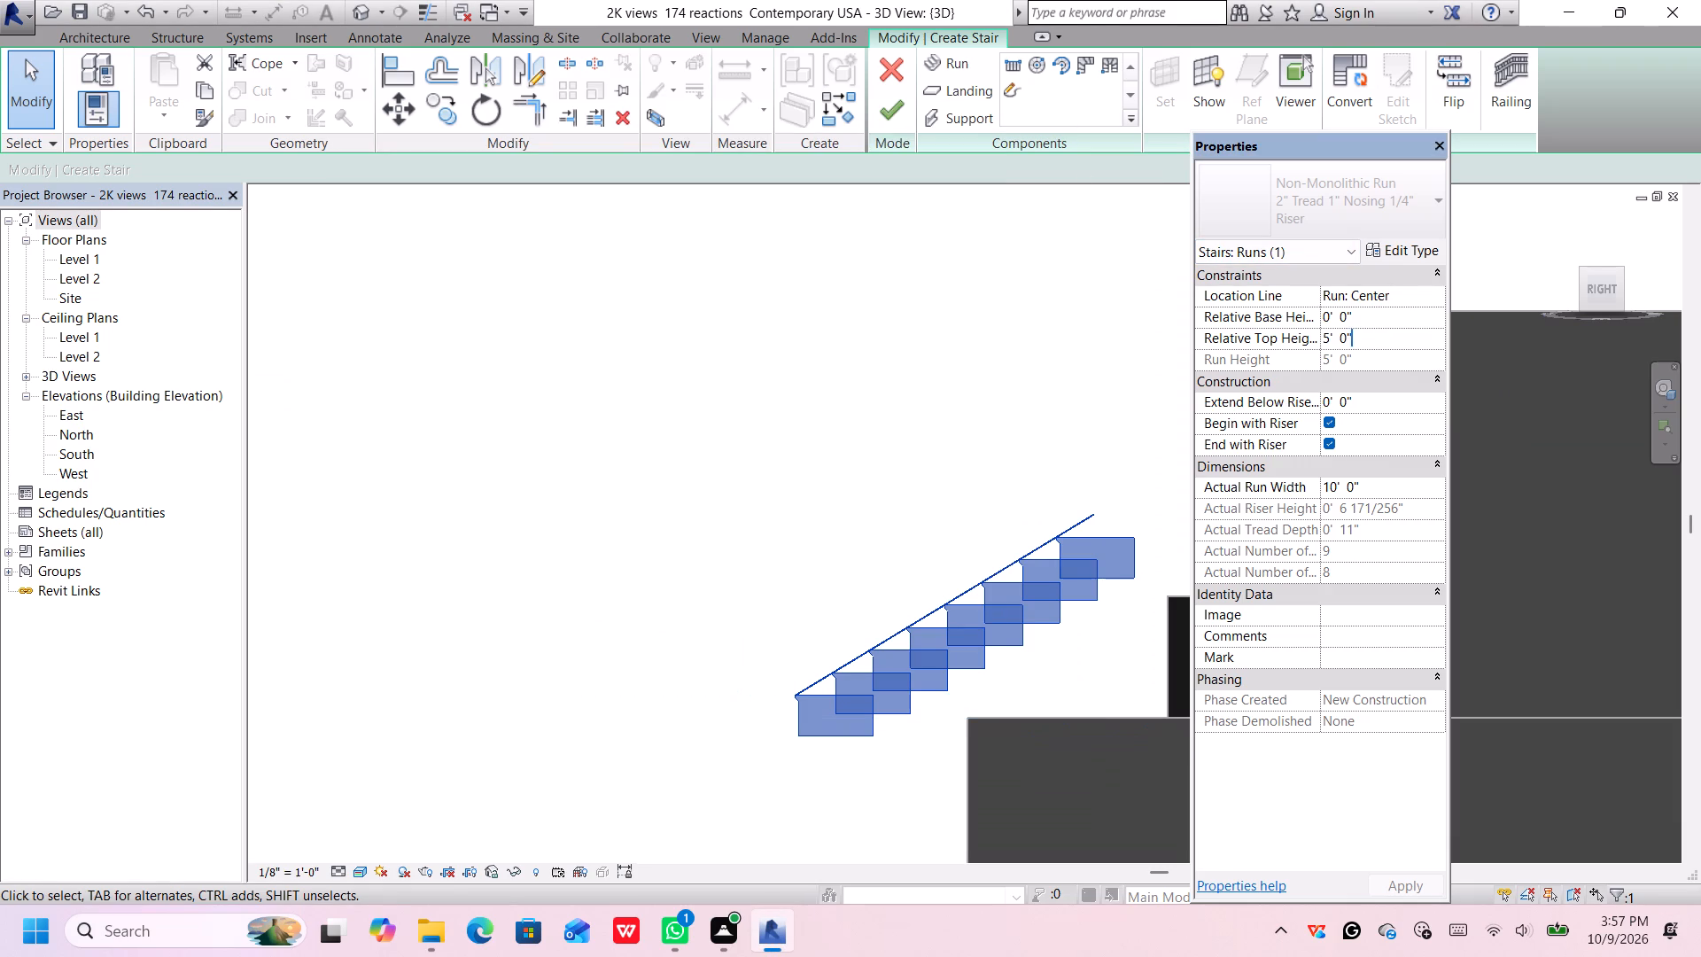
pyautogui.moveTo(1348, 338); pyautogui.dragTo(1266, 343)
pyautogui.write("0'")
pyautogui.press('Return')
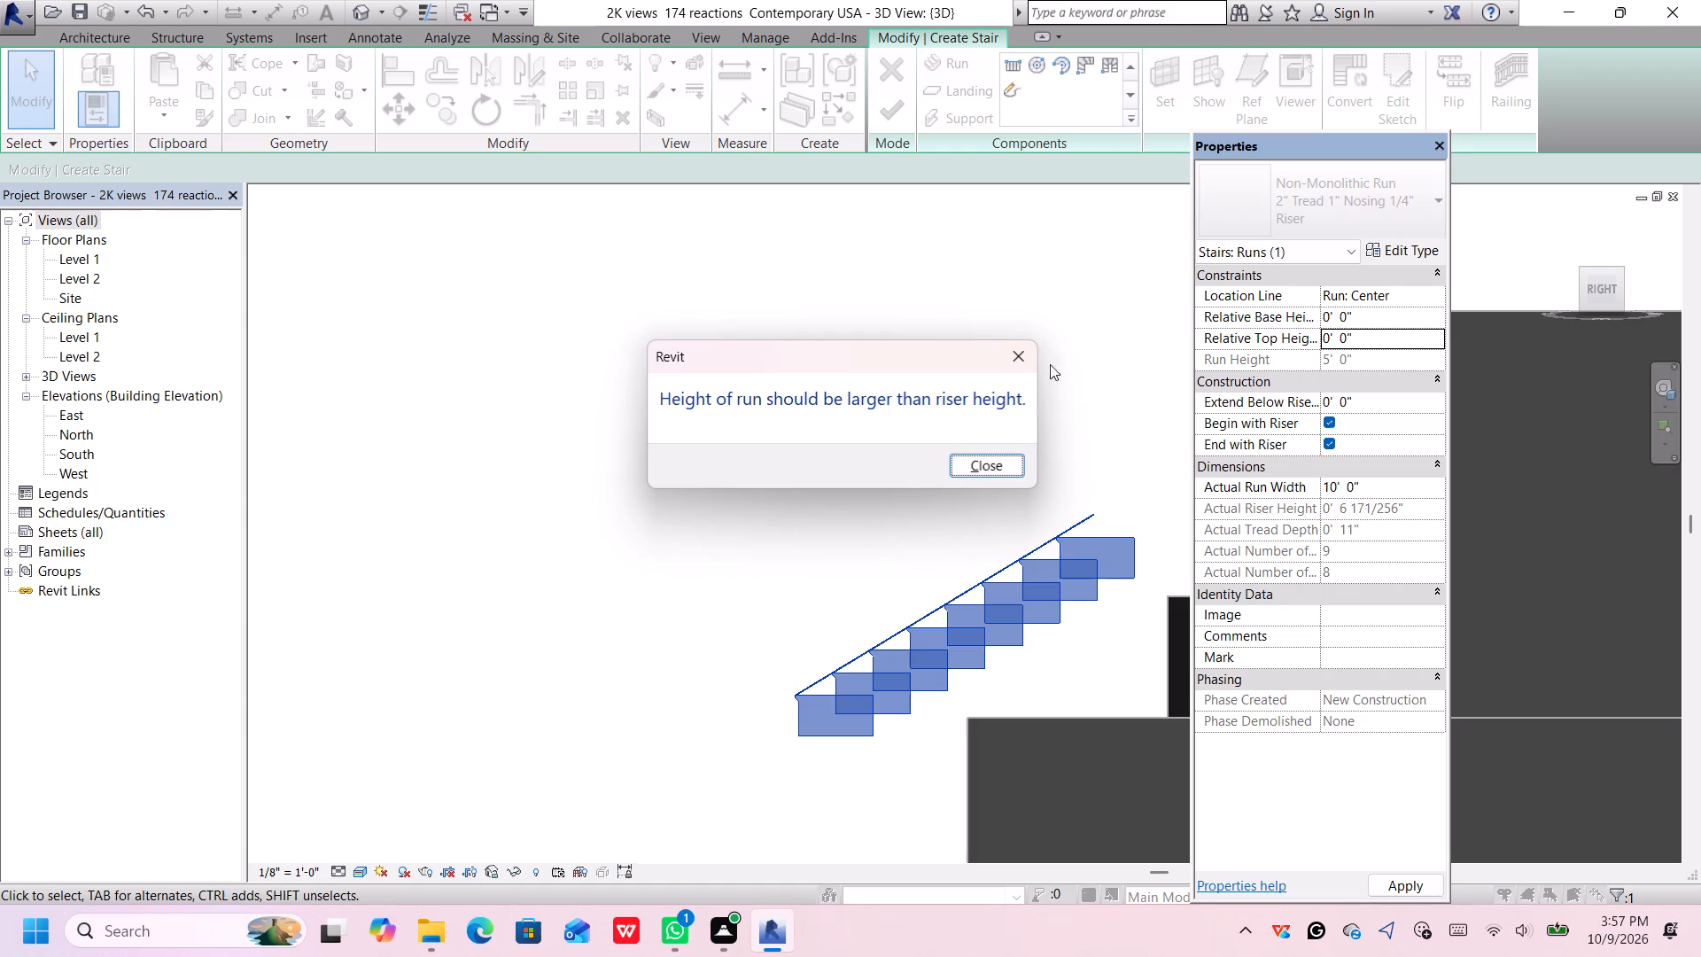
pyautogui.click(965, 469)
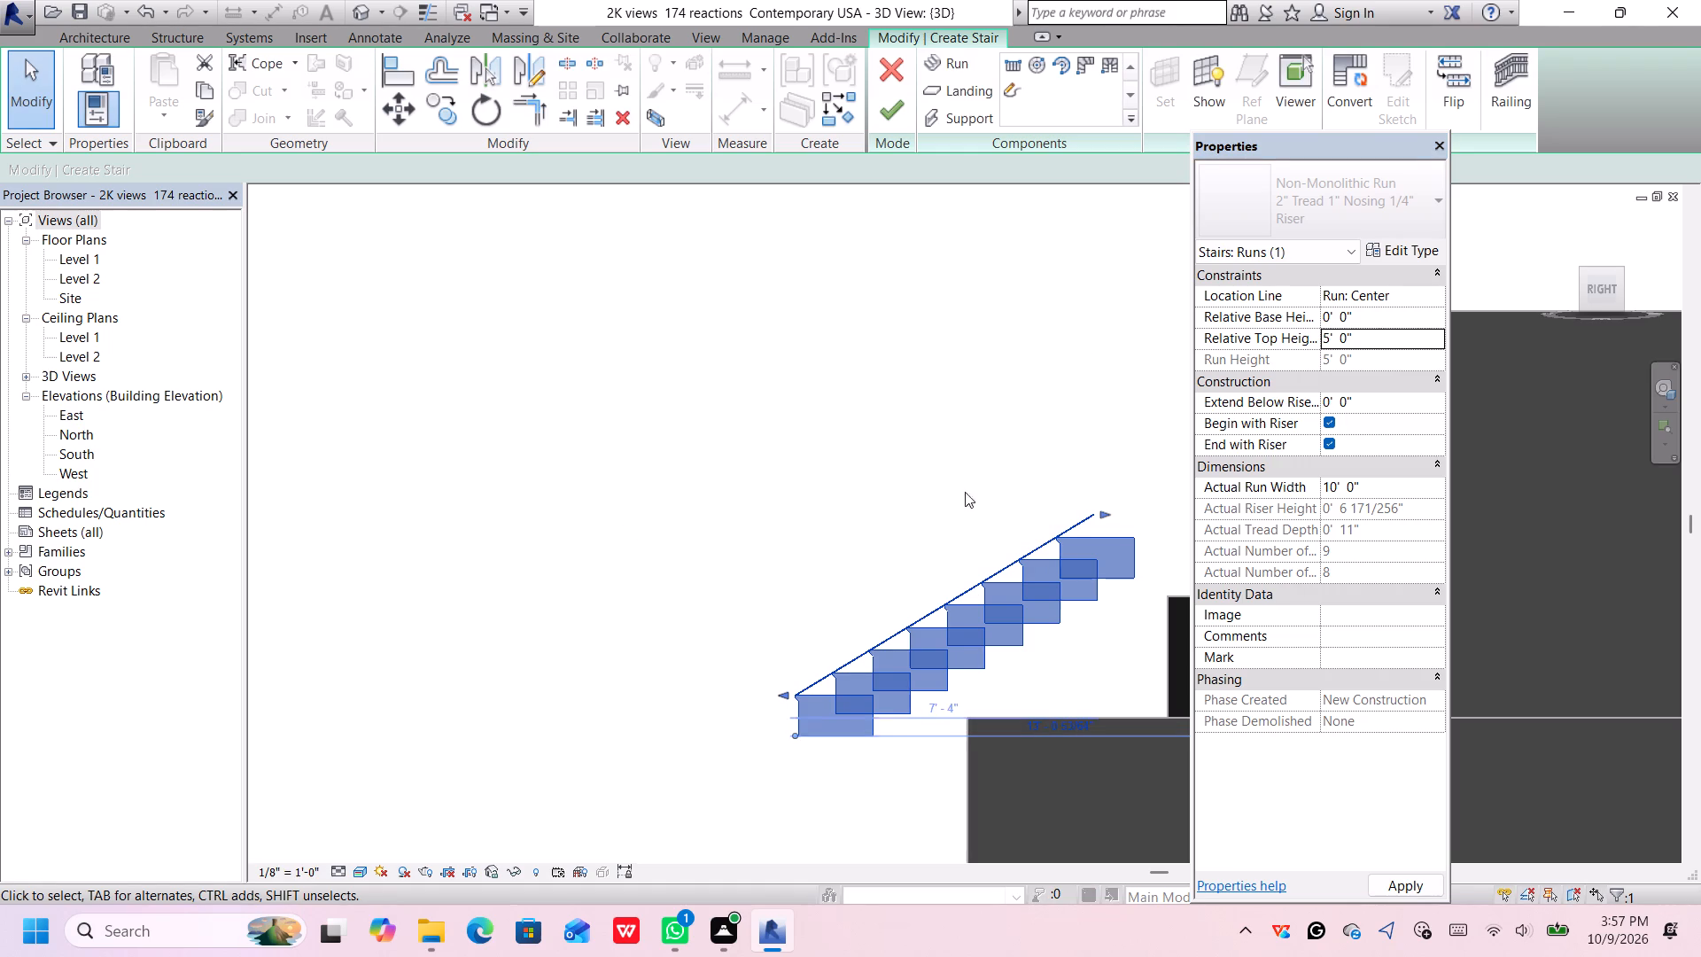
# Set the temporary horizontal dimension between the stair run's lower end and its reference in the building to 0.
pyautogui.scroll(-1, 1010, 600)
pyautogui.scroll(3, 1005, 615)
pyautogui.scroll(-2, 1005, 627)
pyautogui.scroll(2, 1009, 691)
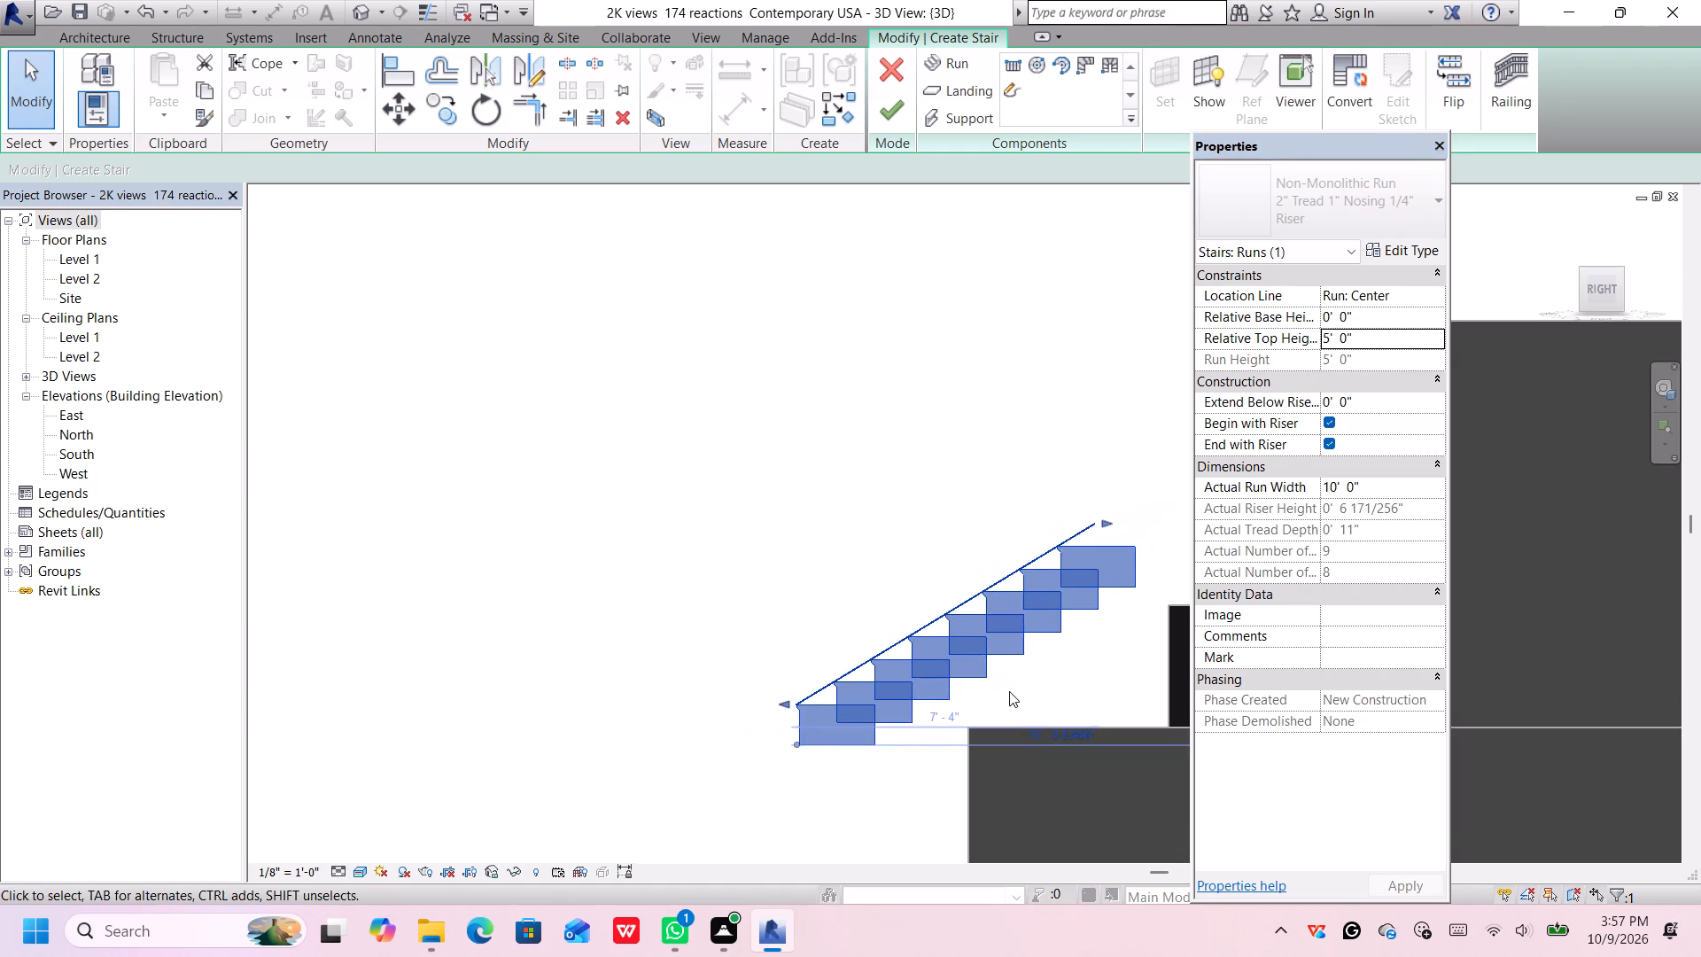
pyautogui.moveTo(1009, 691); pyautogui.dragTo(1004, 494, button='middle')
pyautogui.scroll(-2, 1004, 496)
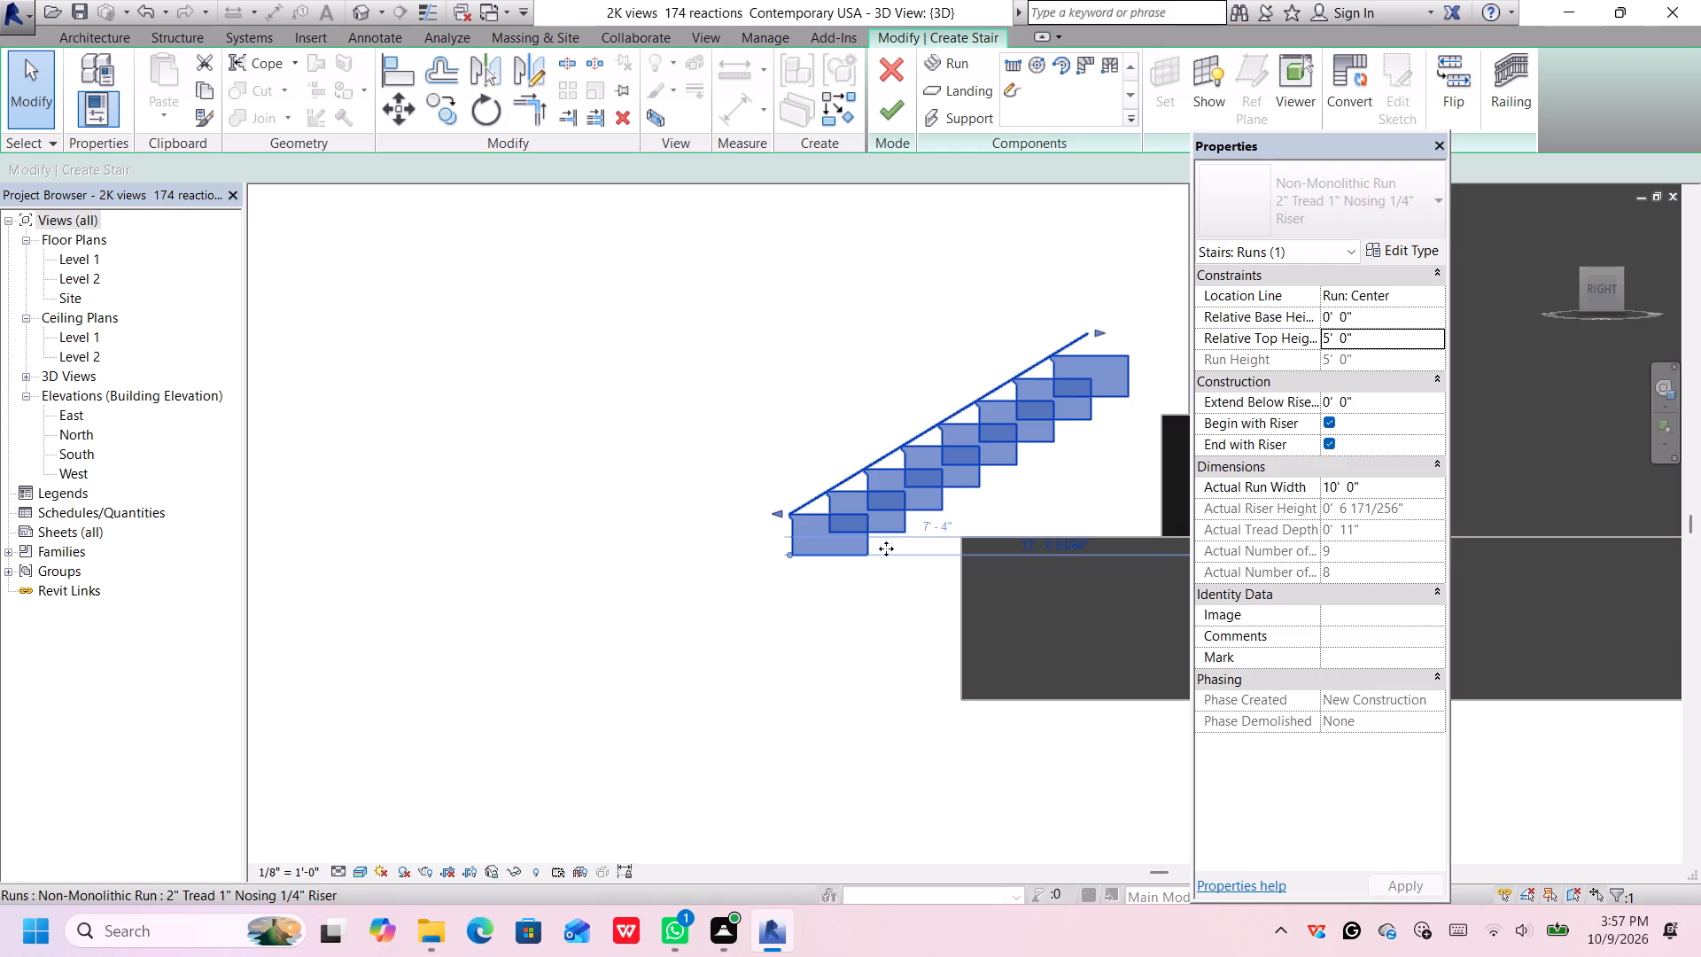
pyautogui.scroll(1, 790, 554)
pyautogui.moveTo(788, 552); pyautogui.dragTo(796, 634)
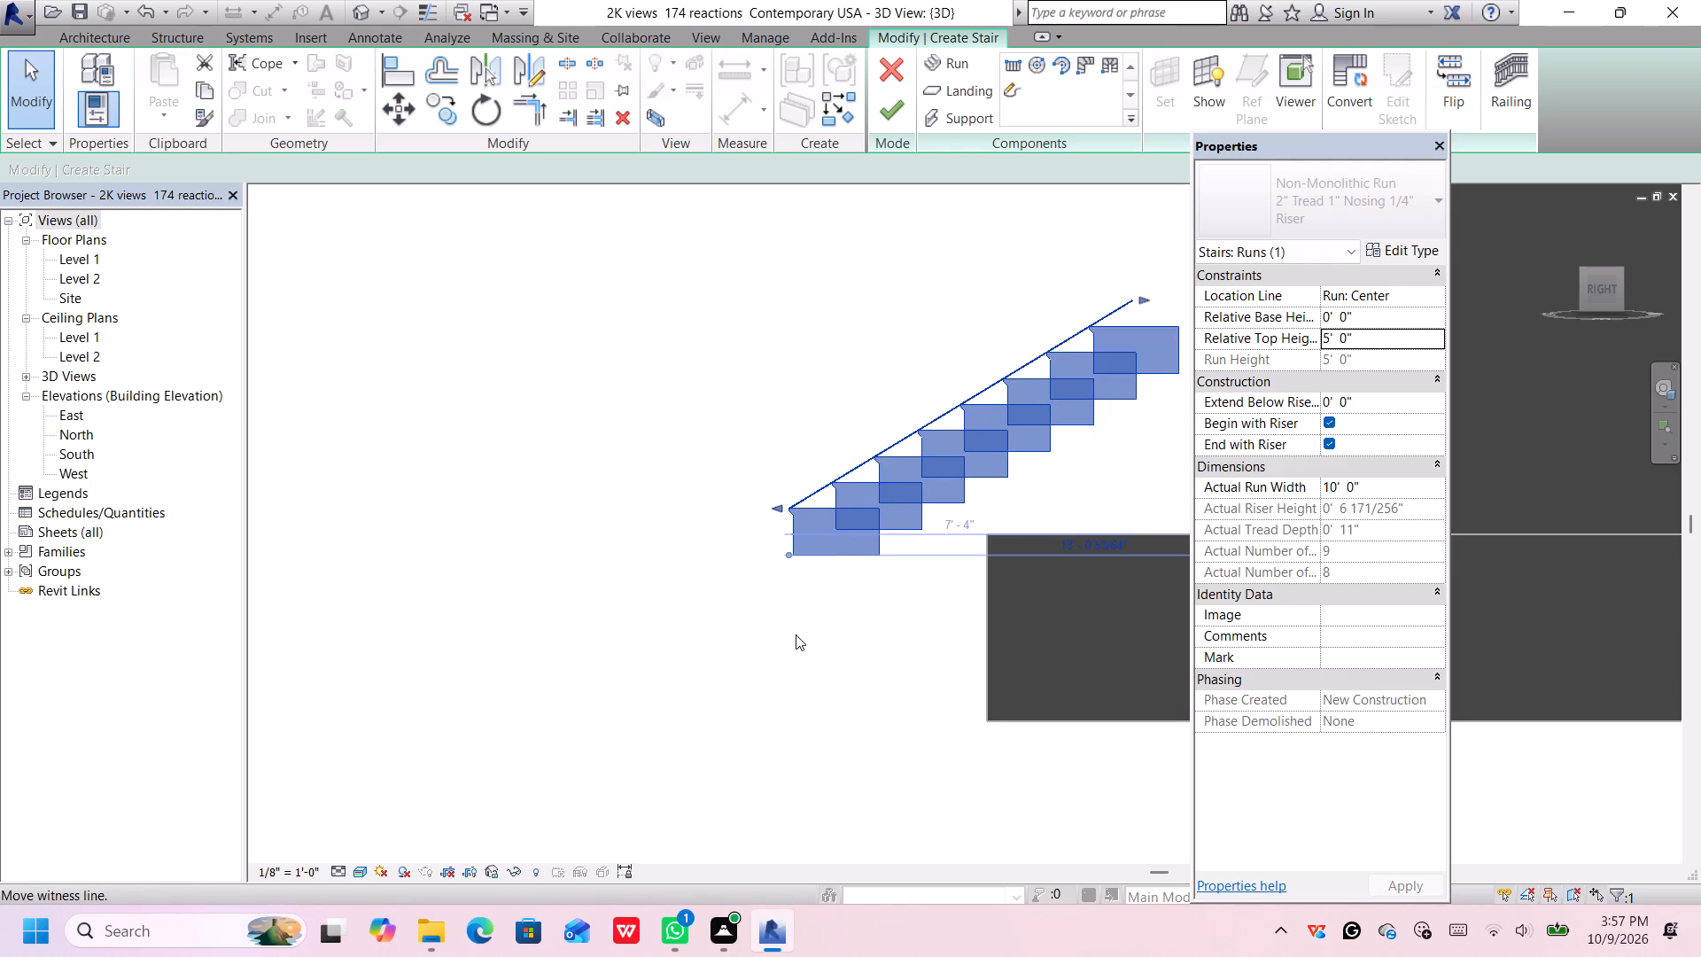
pyautogui.moveTo(796, 634); pyautogui.dragTo(804, 654)
pyautogui.click(1123, 549)
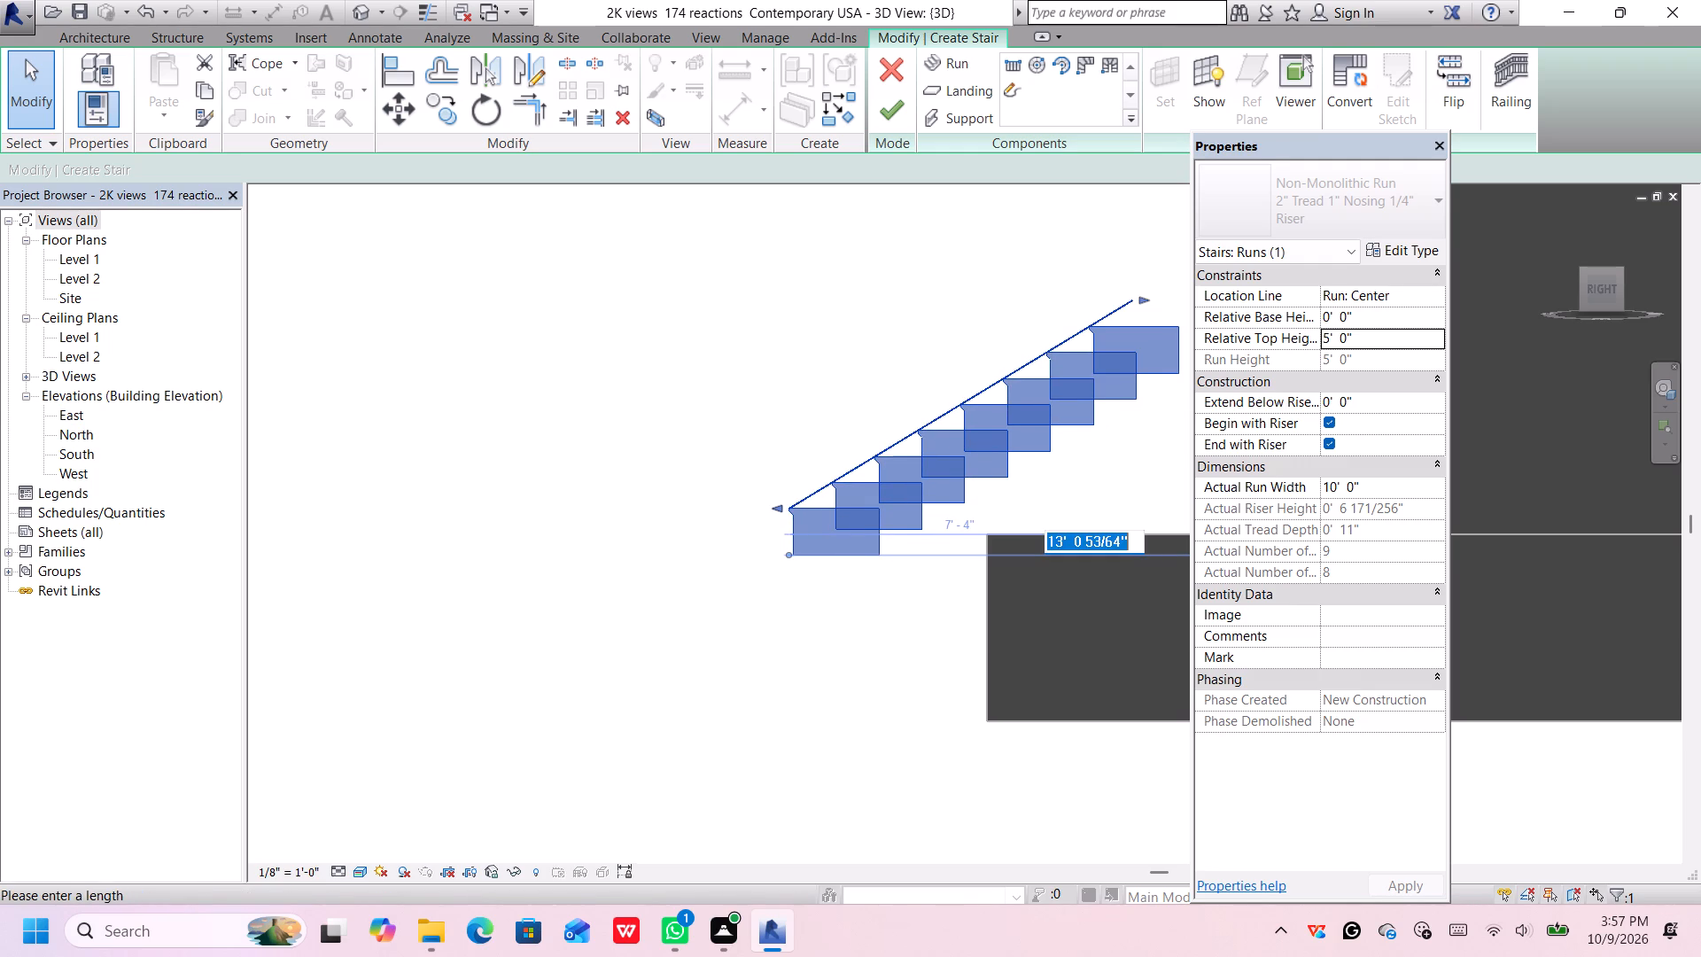
pyautogui.press('BackSpace')
pyautogui.press('0')
pyautogui.press('Return')
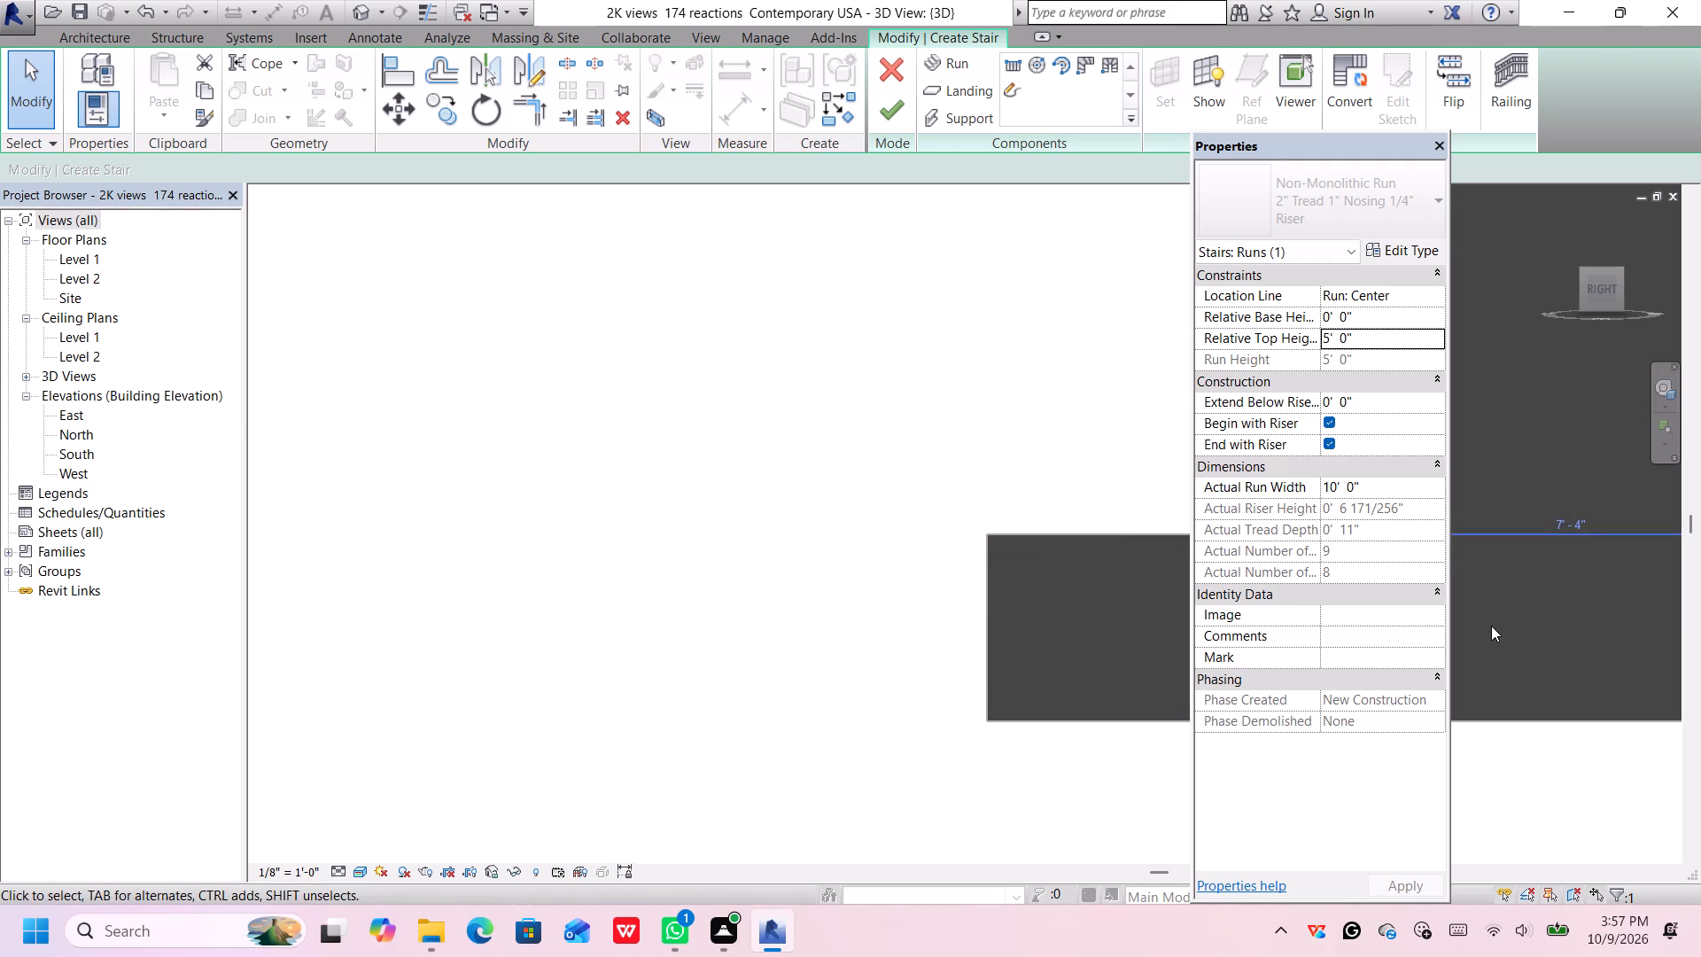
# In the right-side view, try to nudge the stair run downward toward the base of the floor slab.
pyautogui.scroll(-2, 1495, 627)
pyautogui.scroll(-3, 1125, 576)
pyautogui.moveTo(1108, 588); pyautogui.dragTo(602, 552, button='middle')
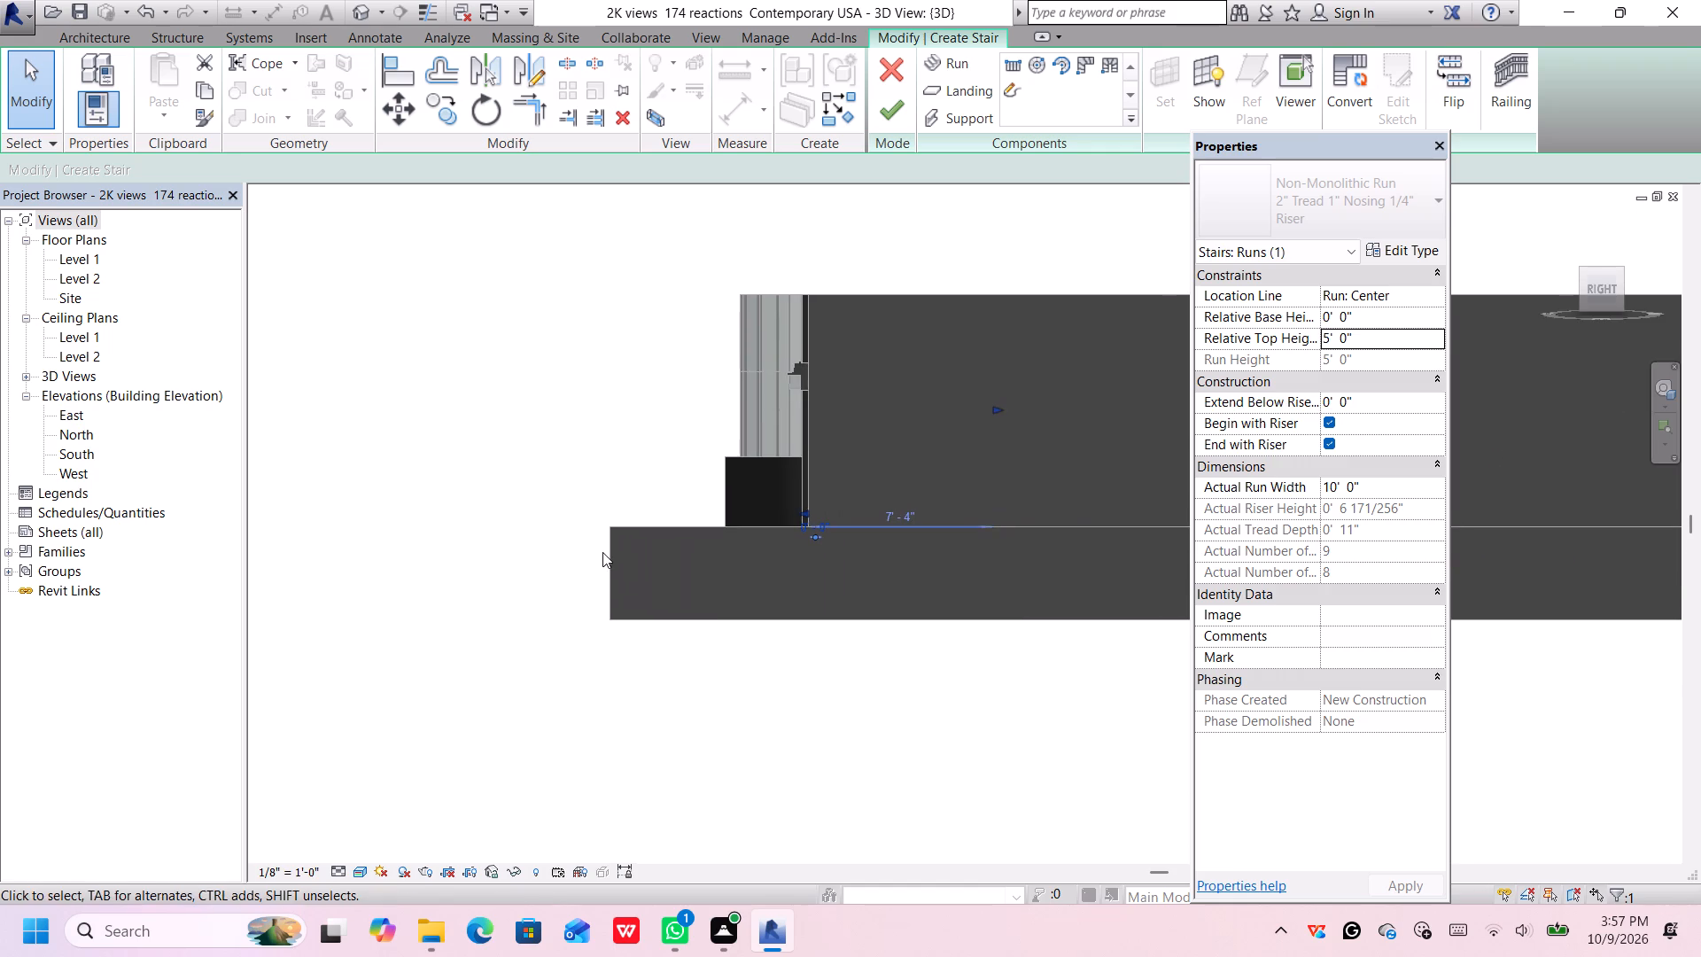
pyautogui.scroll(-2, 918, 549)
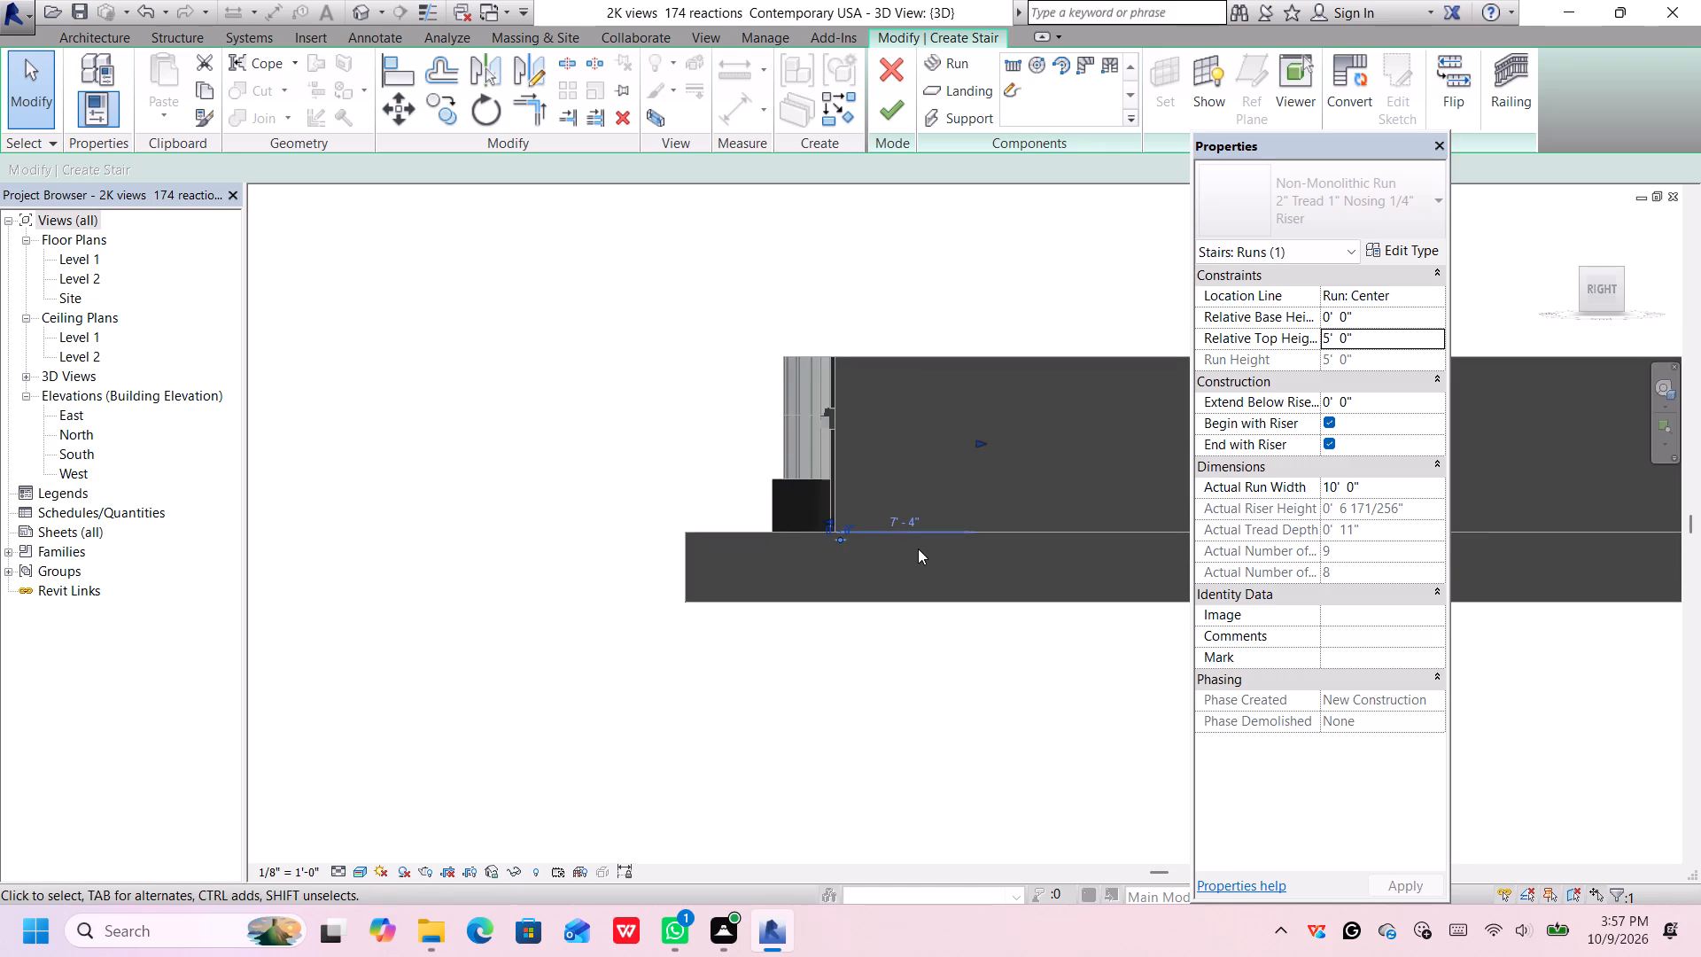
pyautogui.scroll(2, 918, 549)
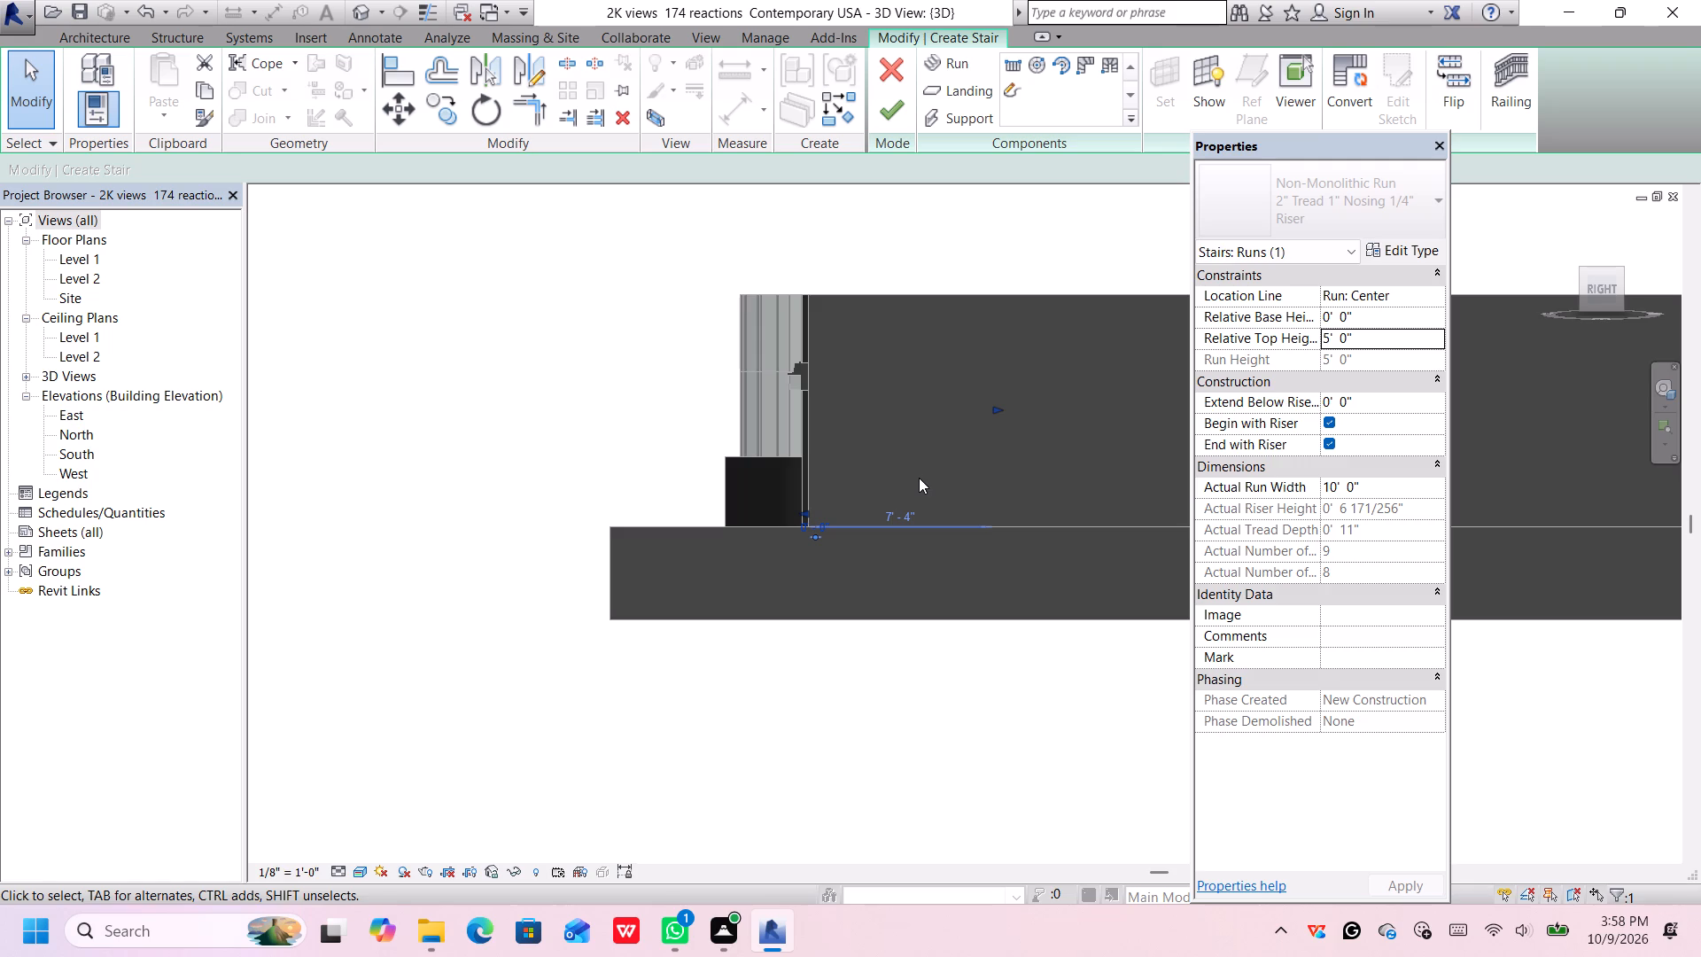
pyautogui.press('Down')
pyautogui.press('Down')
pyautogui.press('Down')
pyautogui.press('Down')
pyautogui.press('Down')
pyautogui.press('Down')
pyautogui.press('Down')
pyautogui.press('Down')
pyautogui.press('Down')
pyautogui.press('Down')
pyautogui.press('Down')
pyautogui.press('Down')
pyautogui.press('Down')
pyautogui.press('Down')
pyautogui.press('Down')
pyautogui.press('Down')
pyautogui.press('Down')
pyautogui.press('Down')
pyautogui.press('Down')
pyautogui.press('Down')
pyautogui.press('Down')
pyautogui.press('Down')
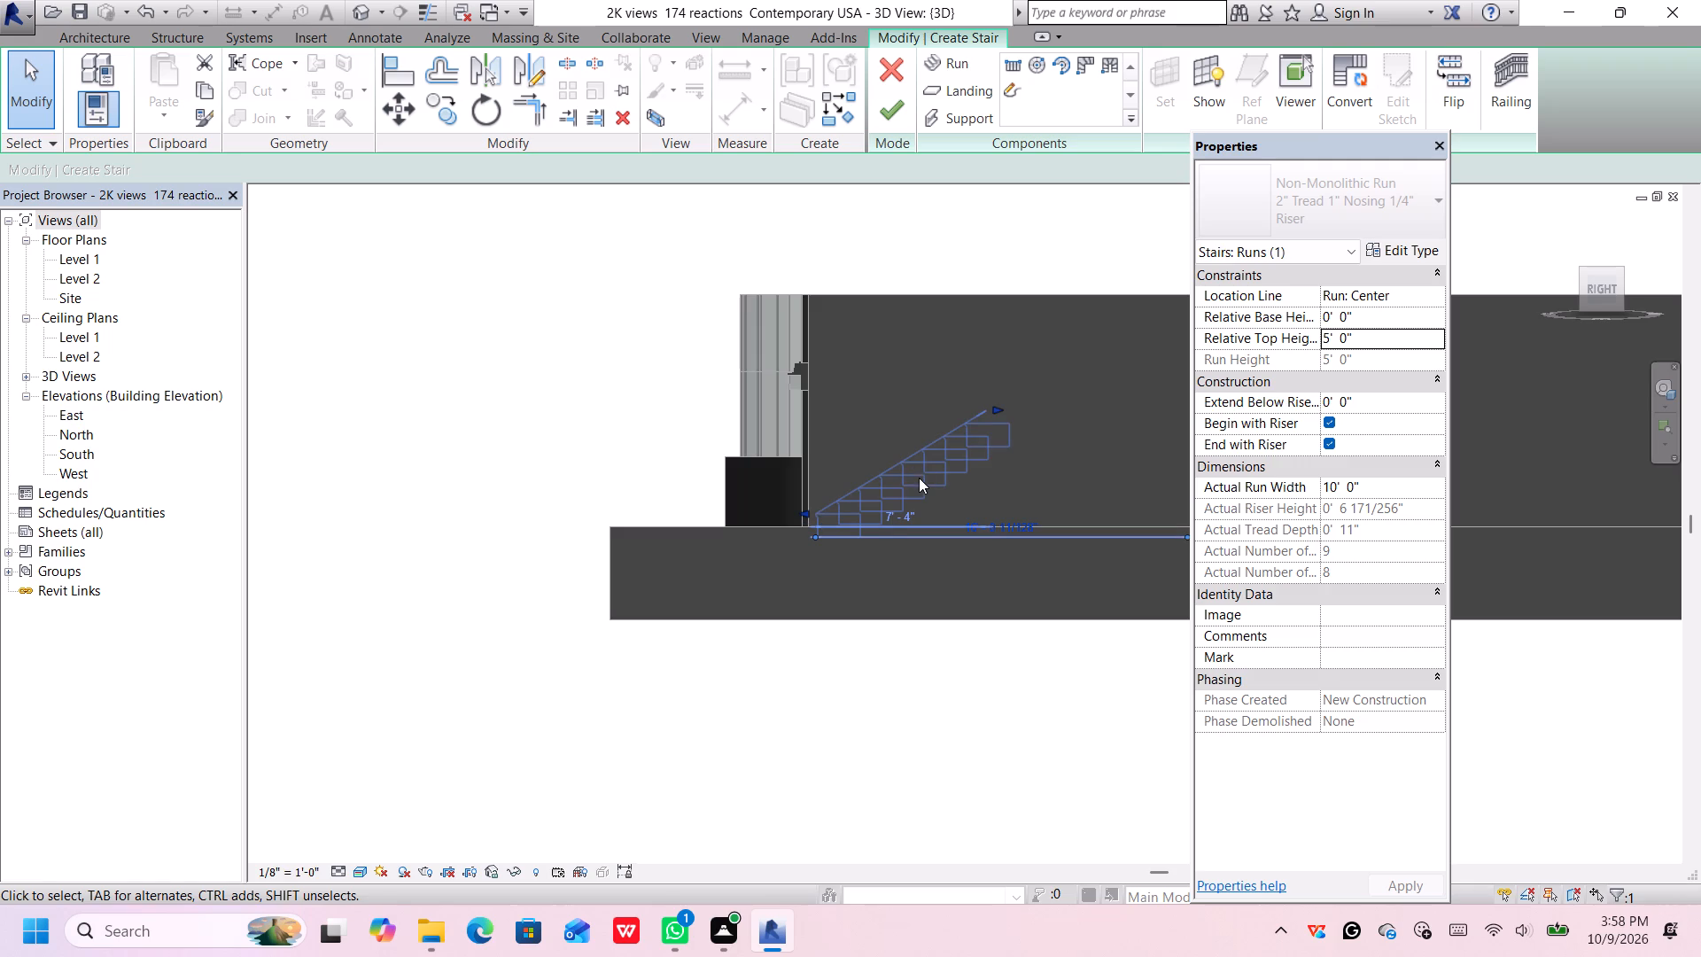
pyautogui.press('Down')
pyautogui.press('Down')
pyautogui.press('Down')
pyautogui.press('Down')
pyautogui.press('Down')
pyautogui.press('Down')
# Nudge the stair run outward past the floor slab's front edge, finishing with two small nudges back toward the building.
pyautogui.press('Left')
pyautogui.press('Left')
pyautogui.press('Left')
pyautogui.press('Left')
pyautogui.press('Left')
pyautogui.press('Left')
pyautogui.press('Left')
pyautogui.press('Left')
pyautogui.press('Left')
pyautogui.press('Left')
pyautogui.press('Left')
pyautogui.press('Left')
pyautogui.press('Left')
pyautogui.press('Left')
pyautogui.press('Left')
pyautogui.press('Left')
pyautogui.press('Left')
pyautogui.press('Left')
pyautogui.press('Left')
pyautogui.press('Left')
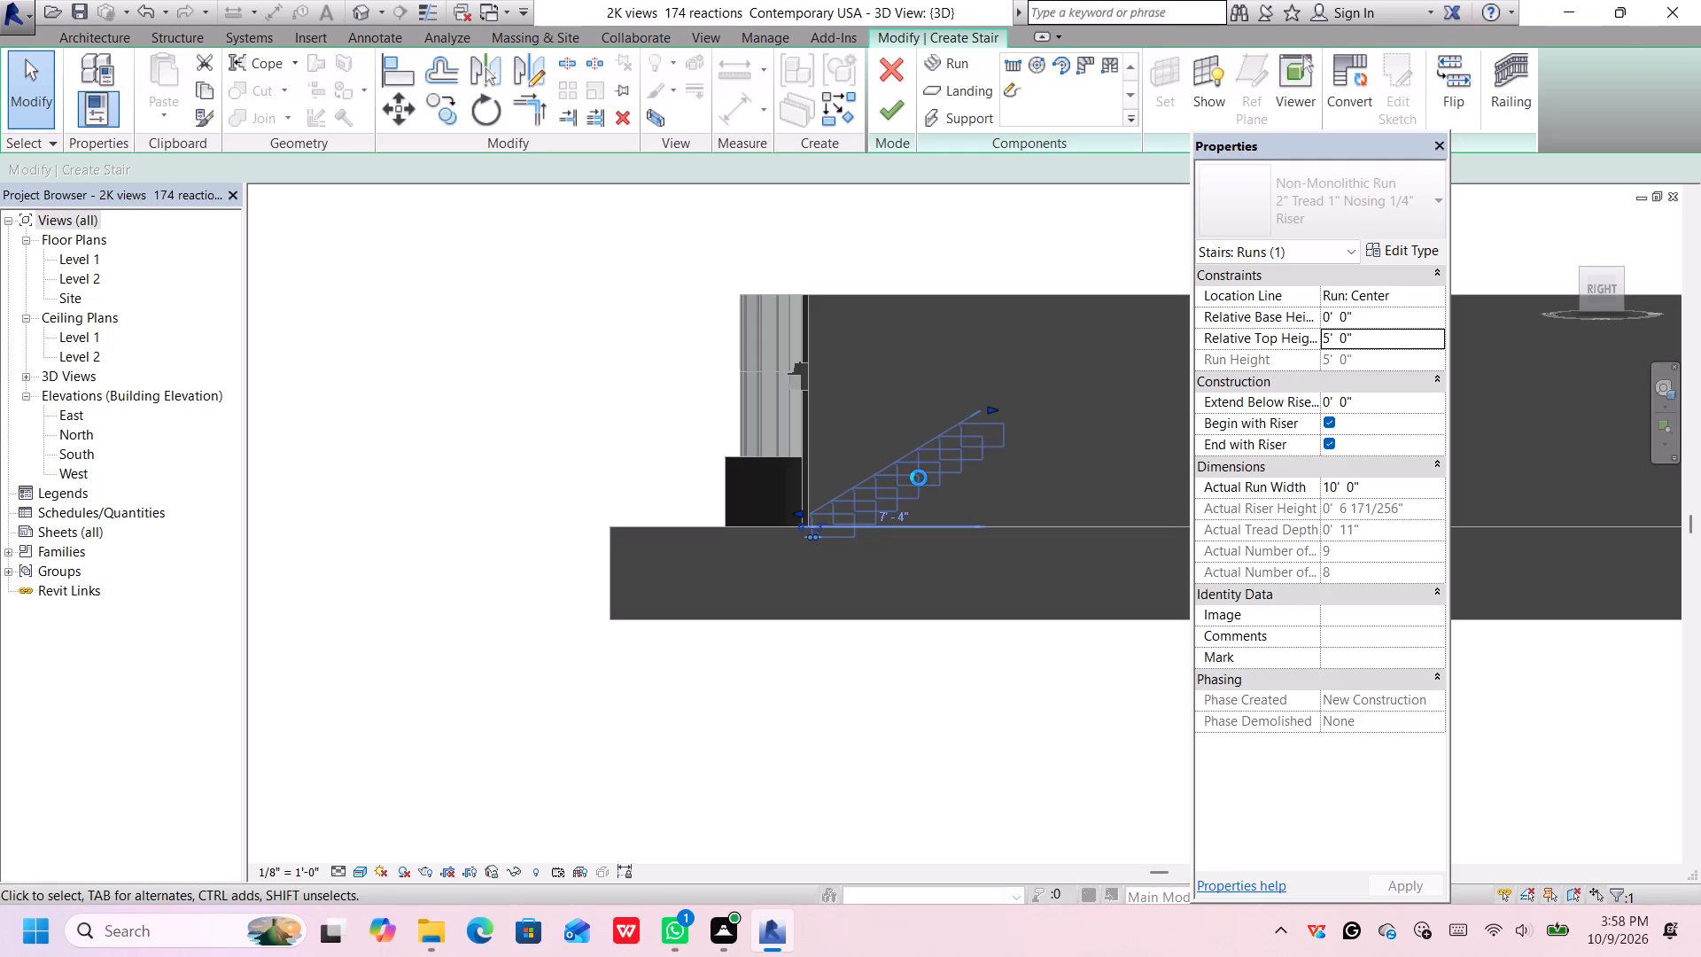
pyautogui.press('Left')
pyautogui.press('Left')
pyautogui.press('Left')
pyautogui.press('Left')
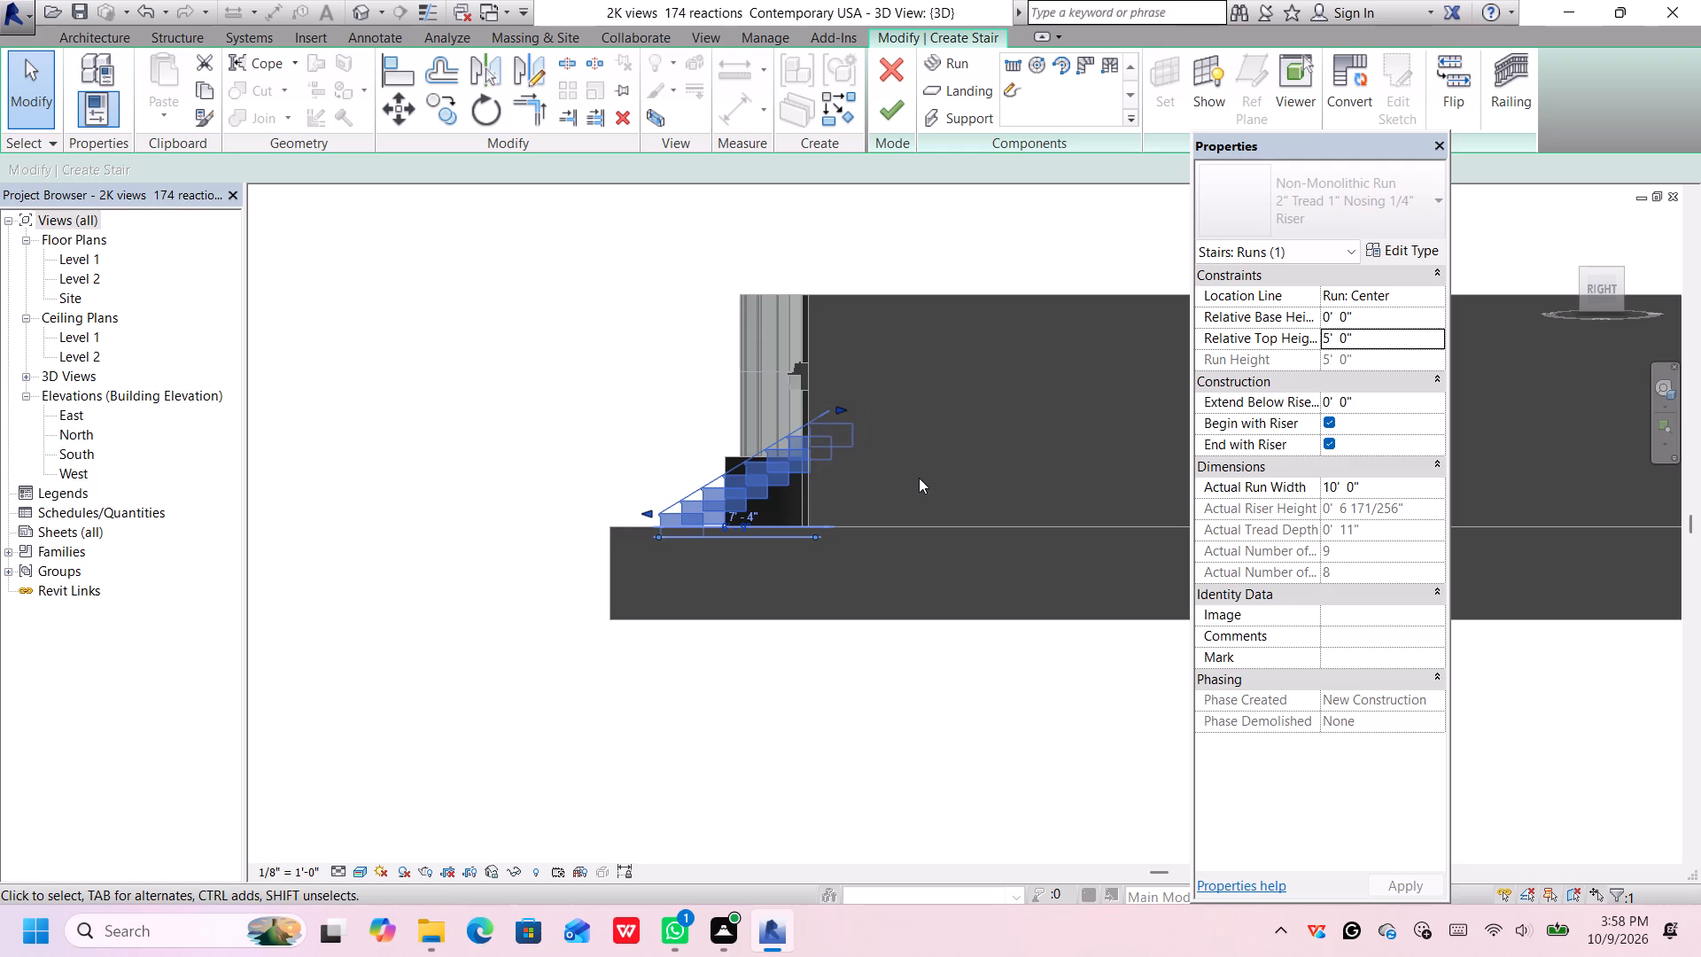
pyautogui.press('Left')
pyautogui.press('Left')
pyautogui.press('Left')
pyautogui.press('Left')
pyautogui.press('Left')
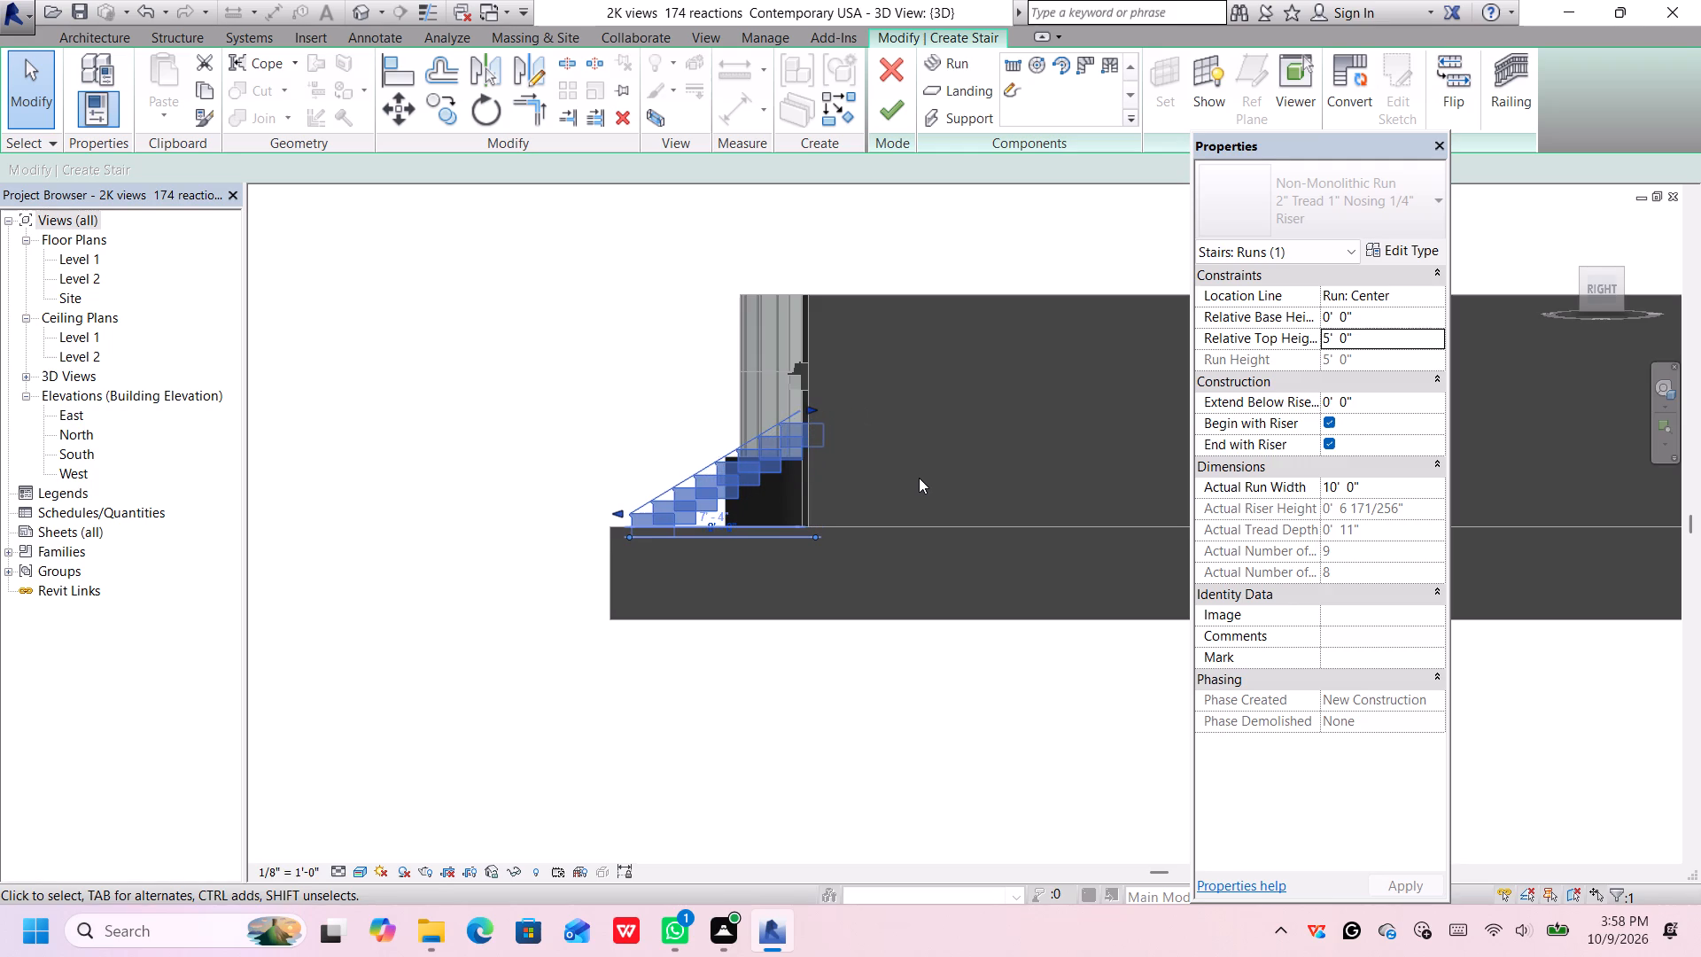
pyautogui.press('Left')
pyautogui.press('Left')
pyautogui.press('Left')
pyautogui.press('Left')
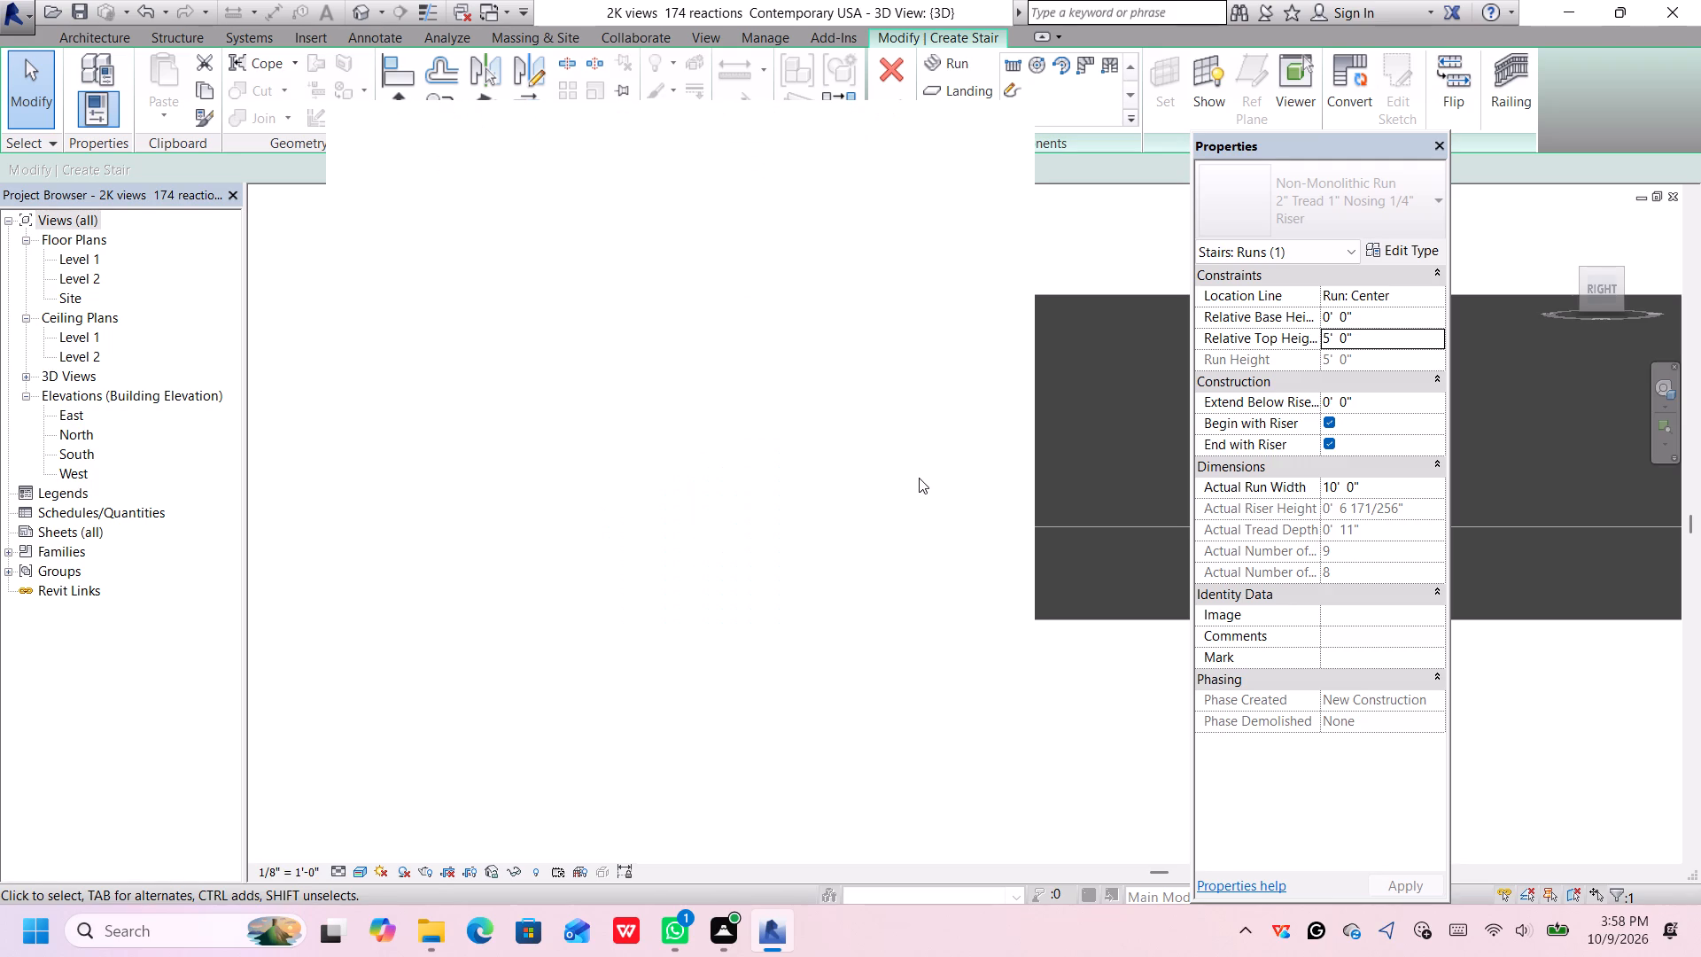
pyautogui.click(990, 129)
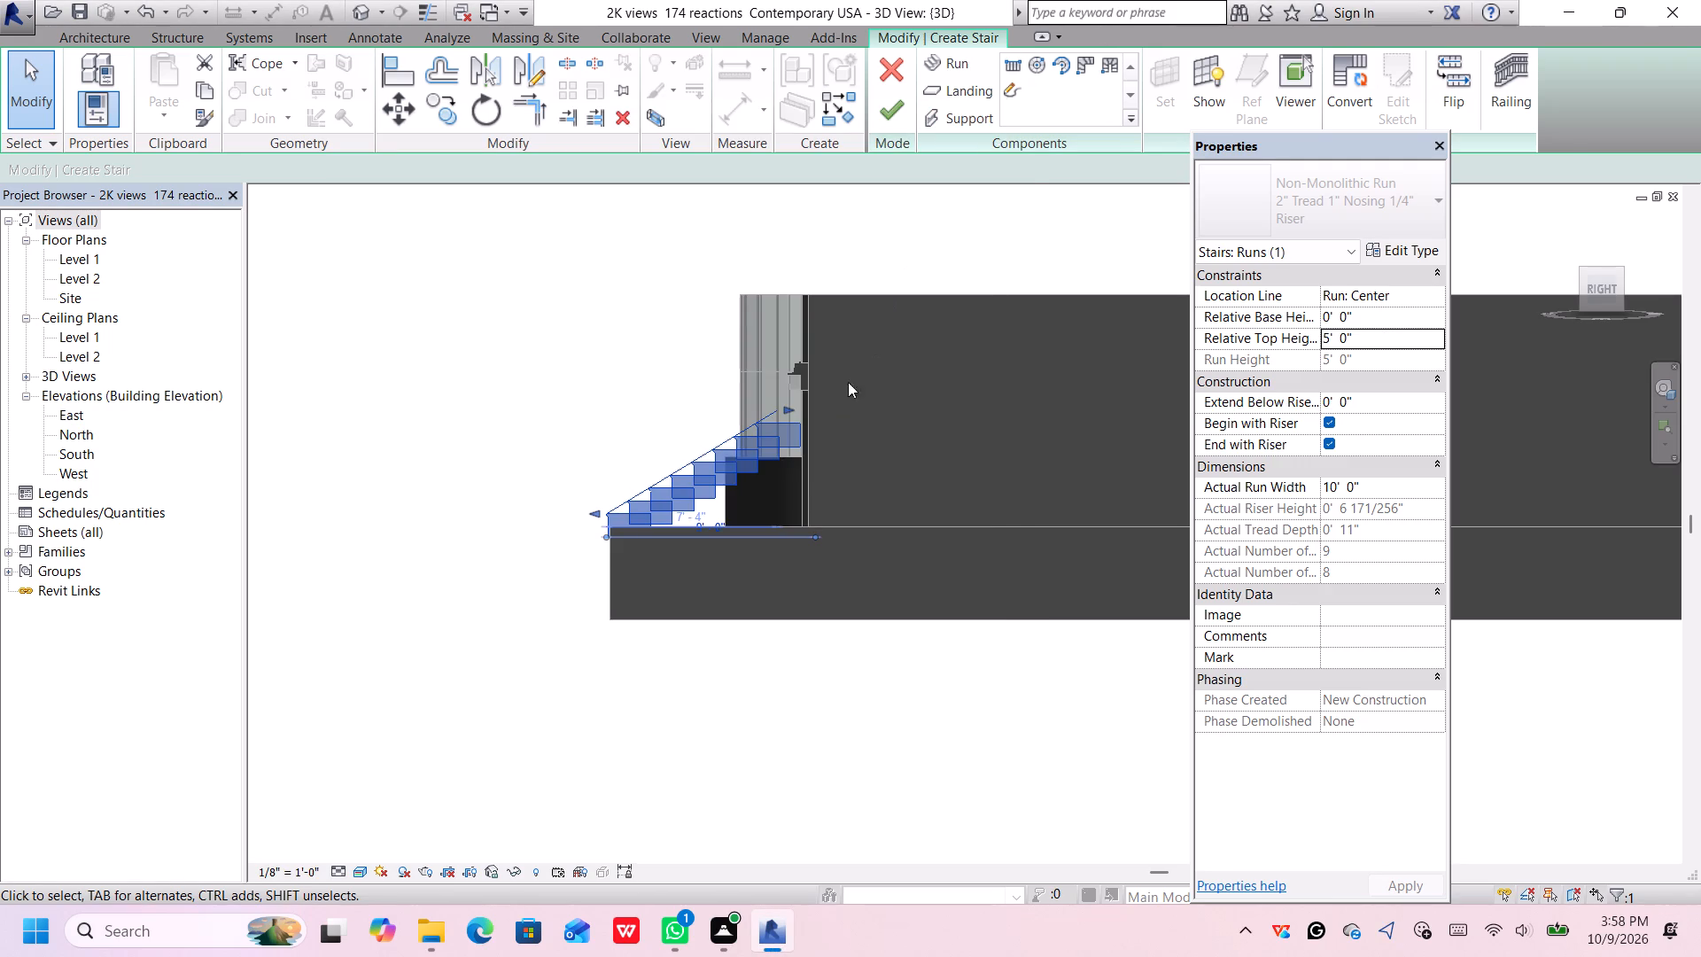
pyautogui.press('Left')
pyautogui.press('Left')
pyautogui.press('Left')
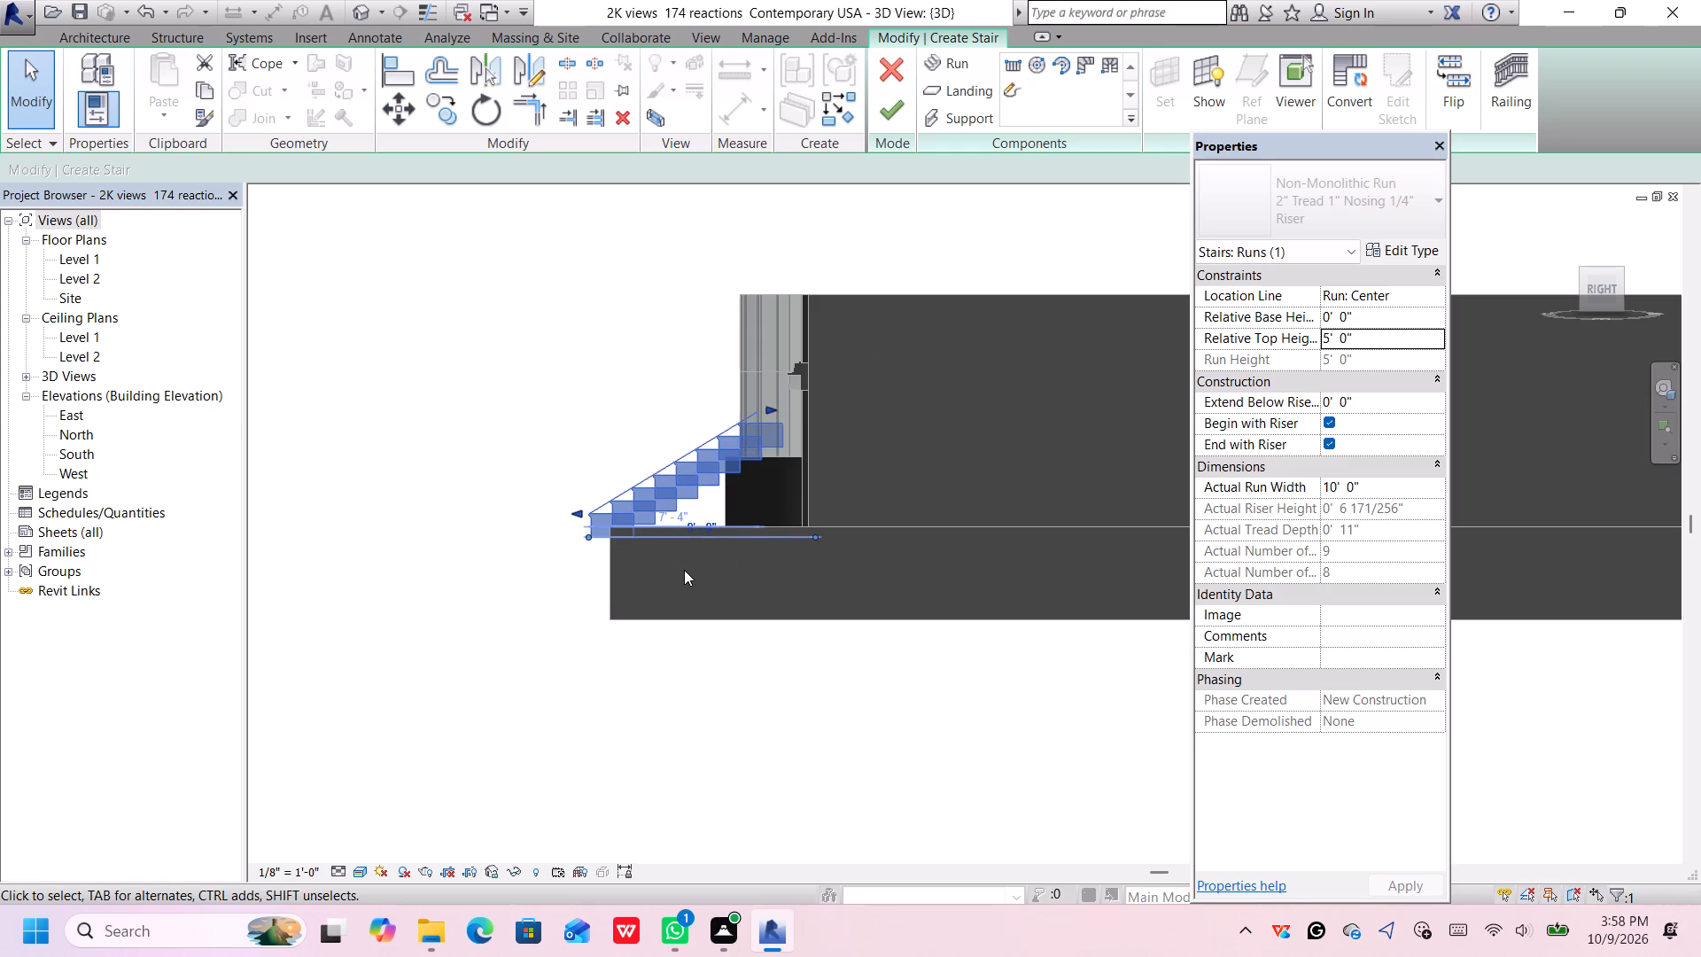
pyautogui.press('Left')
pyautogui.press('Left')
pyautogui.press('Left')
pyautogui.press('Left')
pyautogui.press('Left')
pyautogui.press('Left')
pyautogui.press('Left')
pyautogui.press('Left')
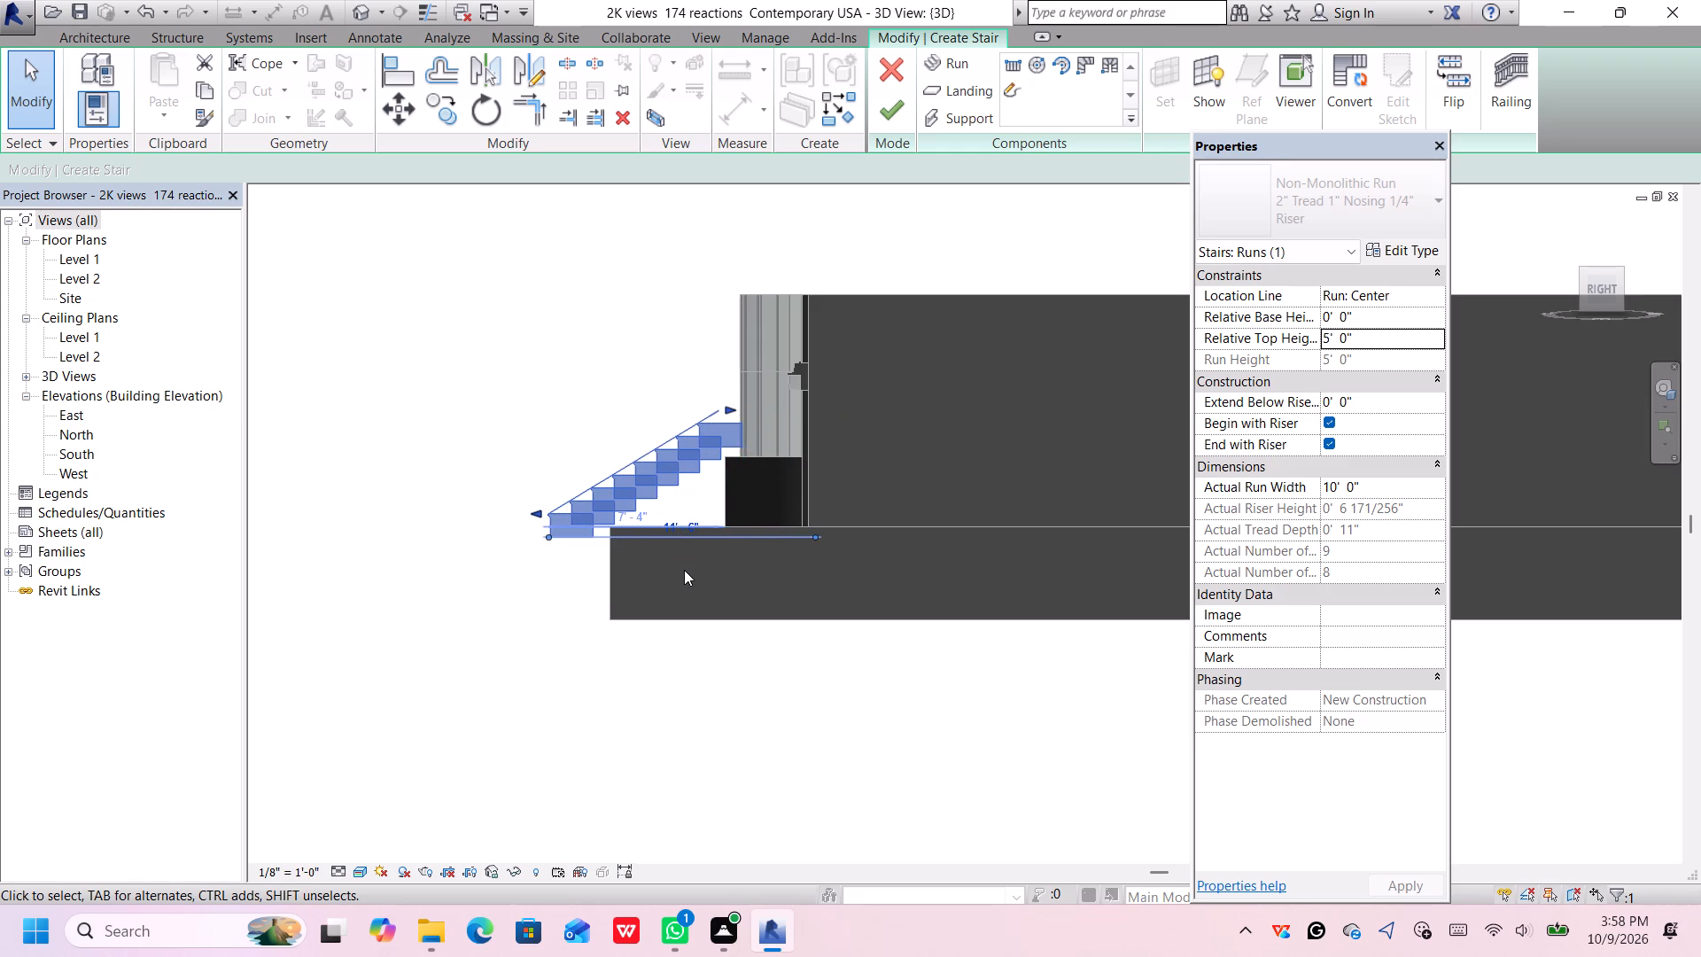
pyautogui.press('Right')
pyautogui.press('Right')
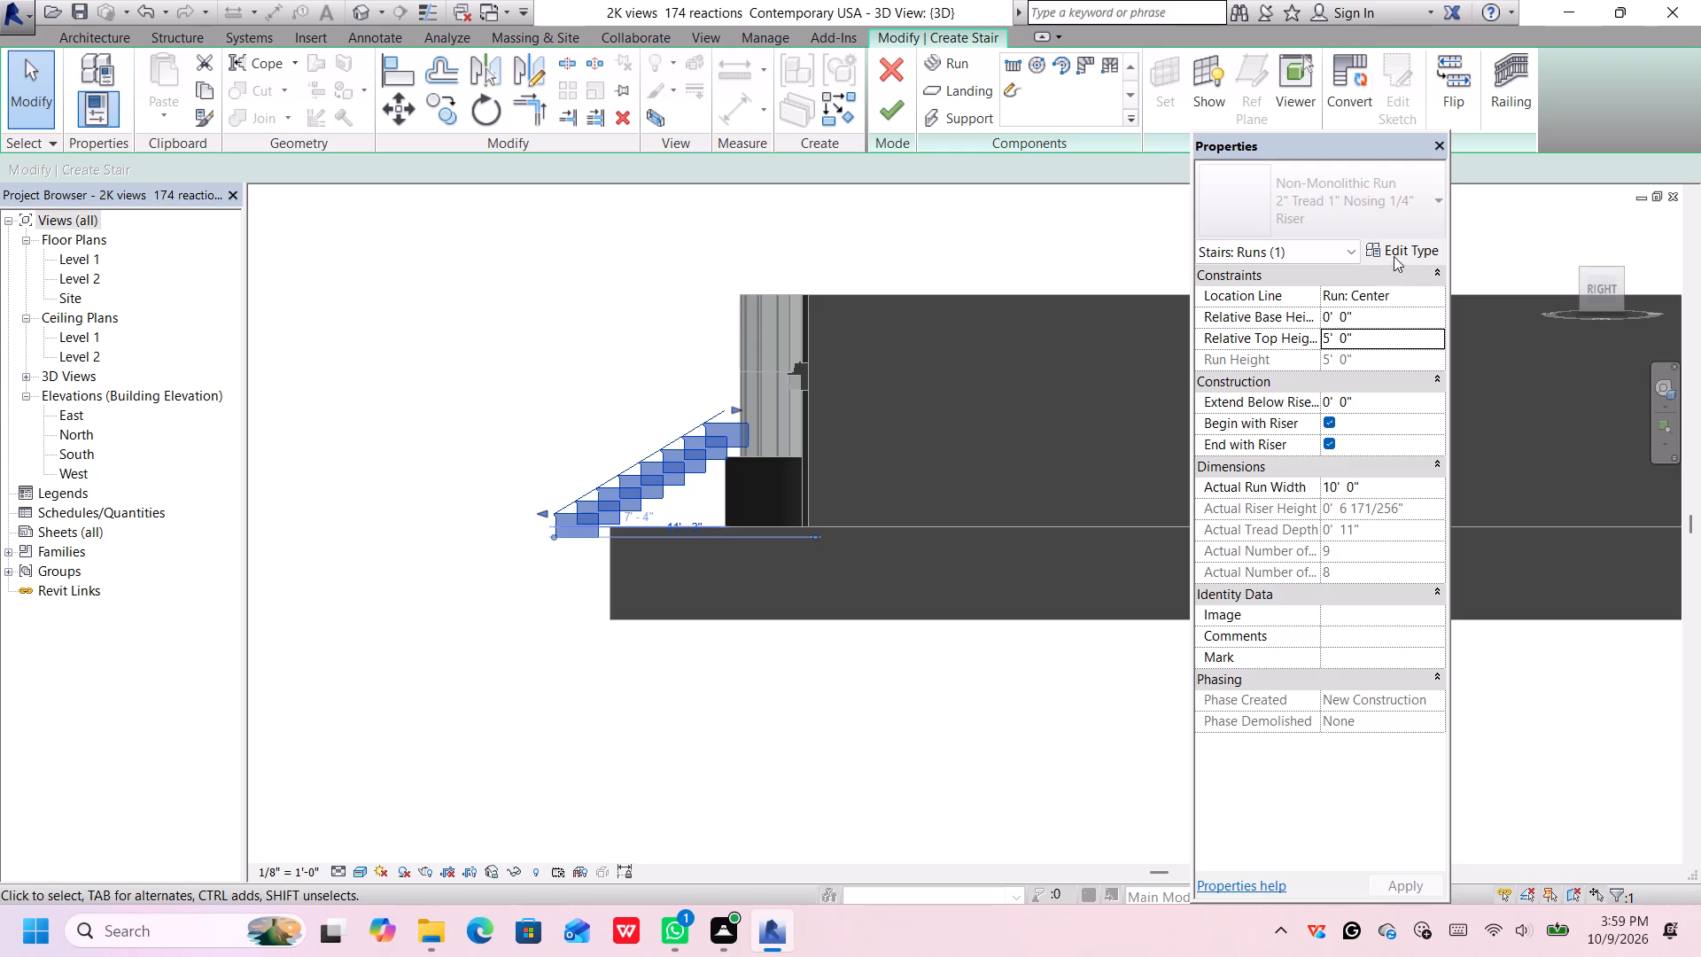
# Examine the tread, nosing and riser parameters in the stair run's type properties.
pyautogui.click(1422, 246)
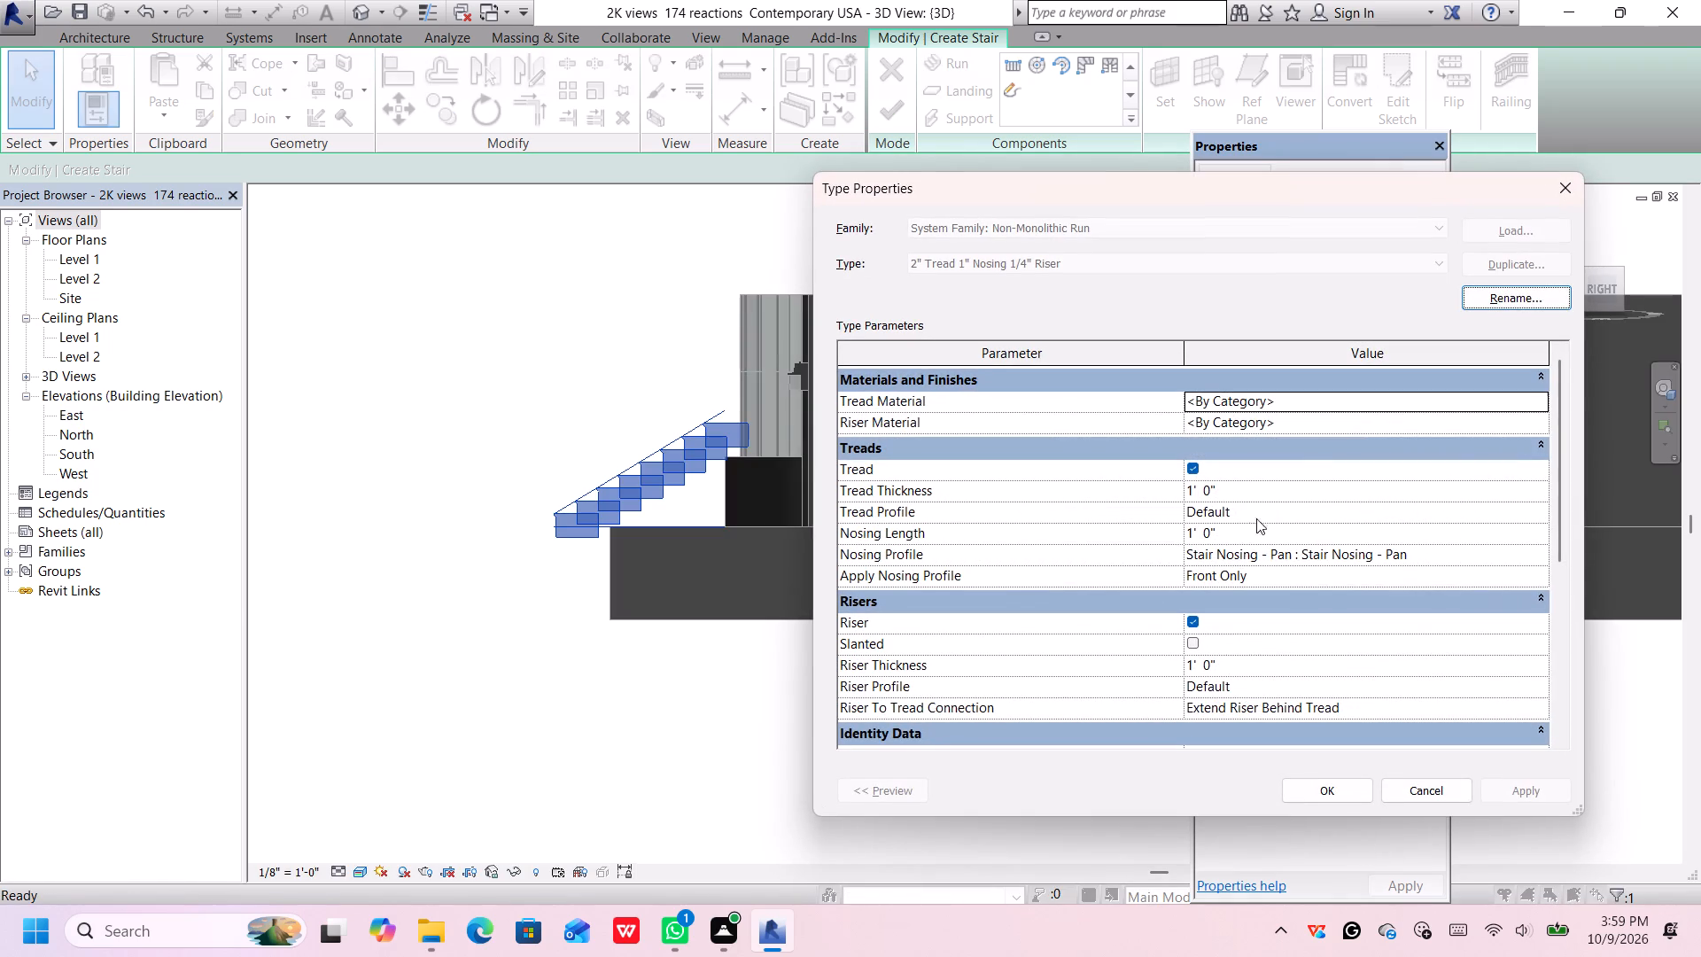
pyautogui.scroll(-3, 1253, 532)
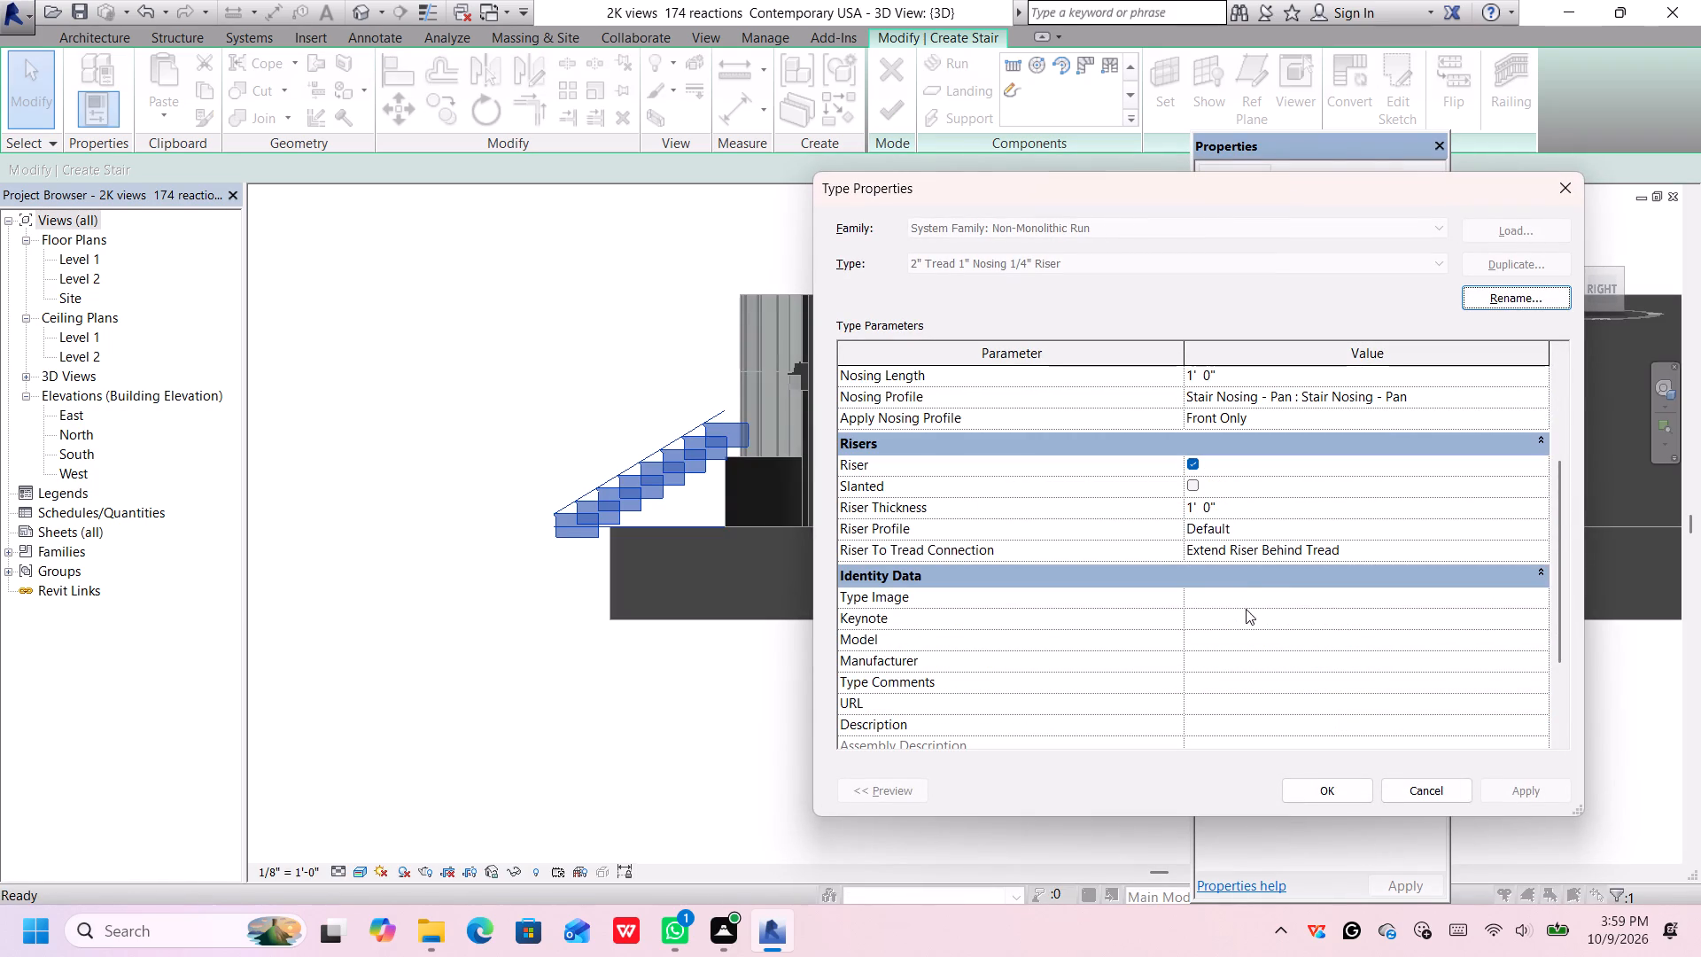
pyautogui.scroll(-4, 1261, 578)
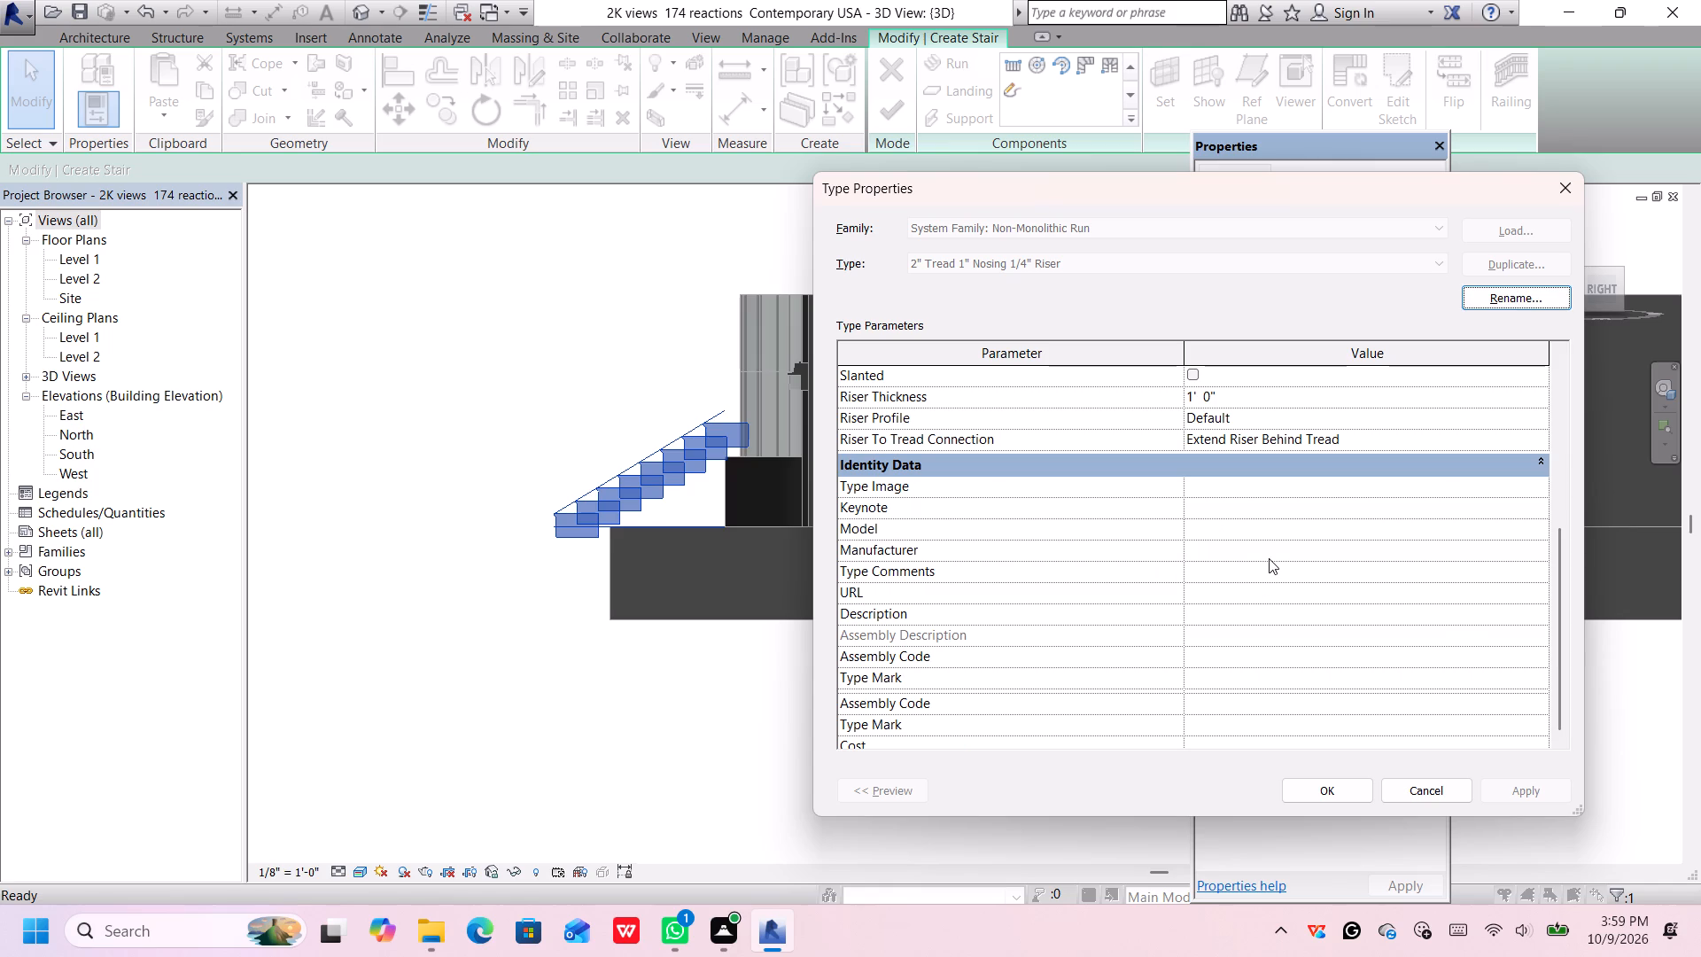
pyautogui.scroll(7, 1275, 491)
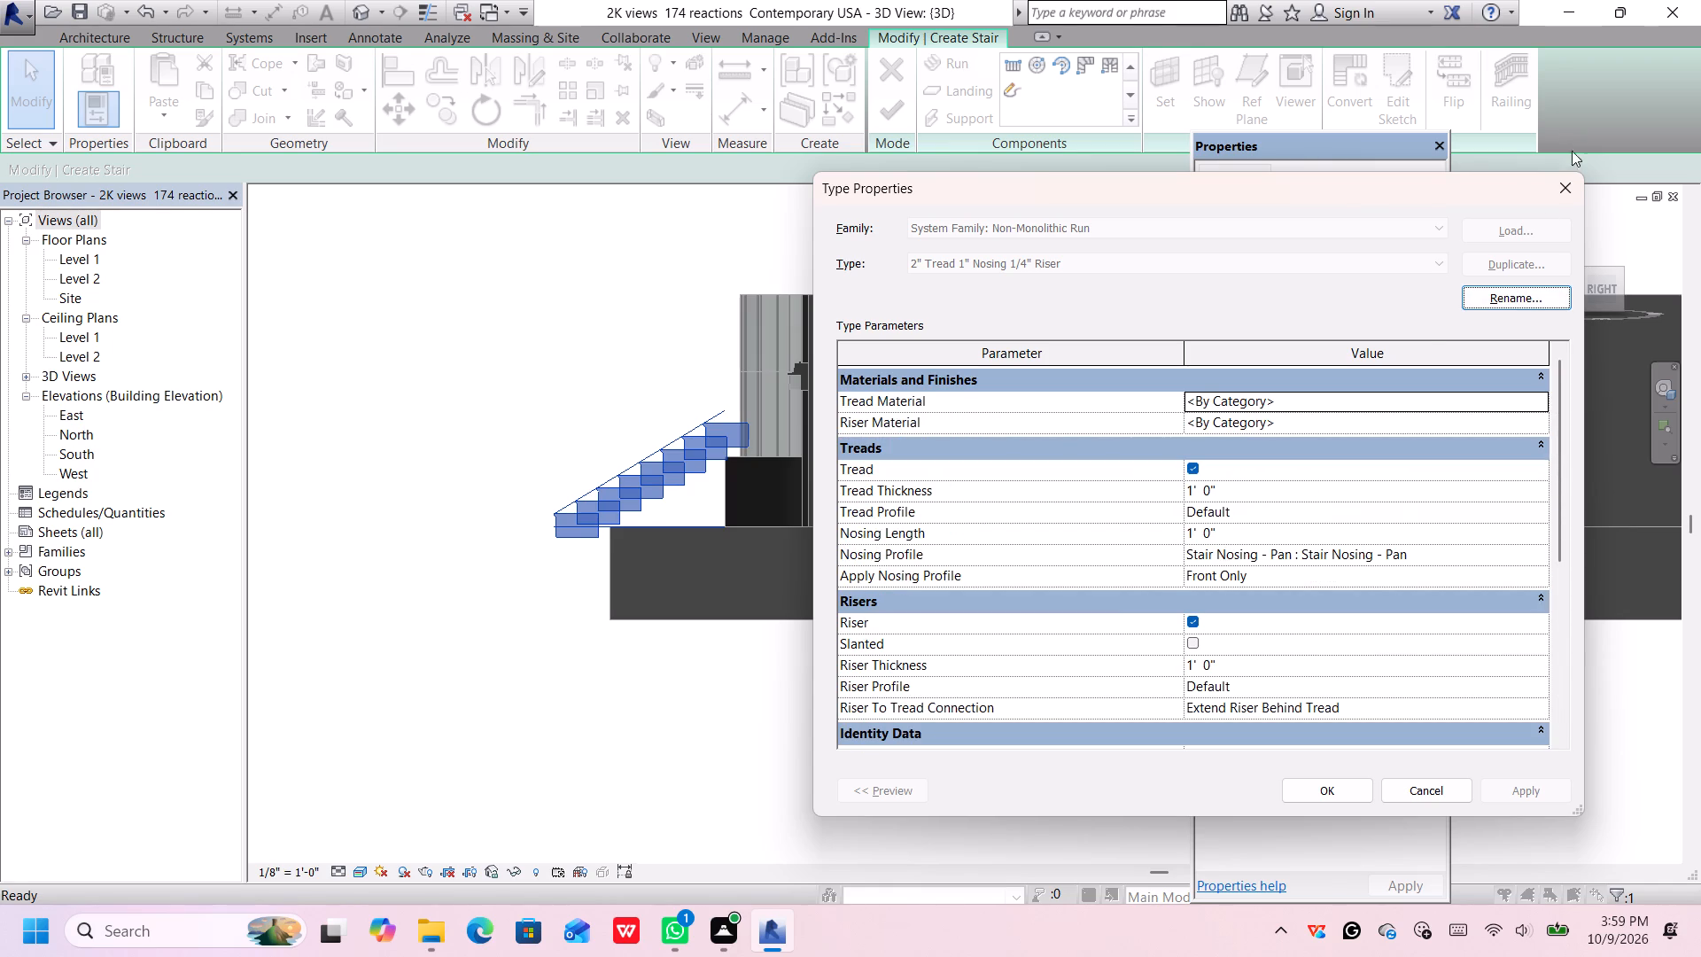
pyautogui.click(1557, 183)
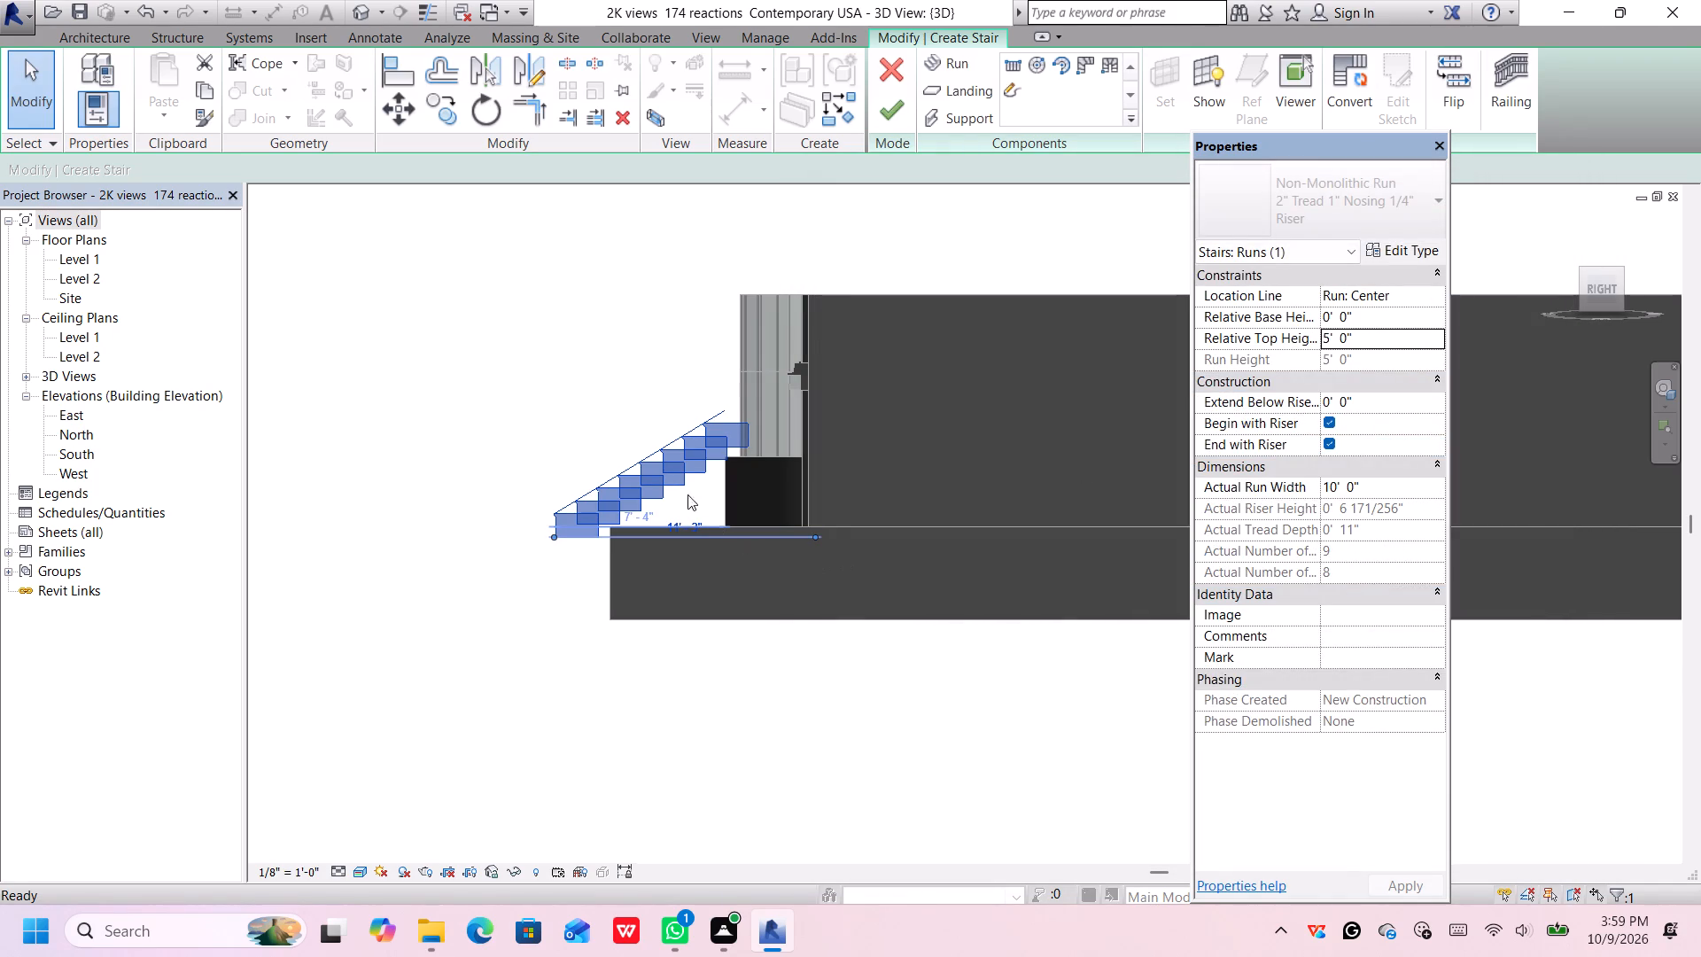
# Delete the selected stair run from the stair being created.
pyautogui.press('Delete')
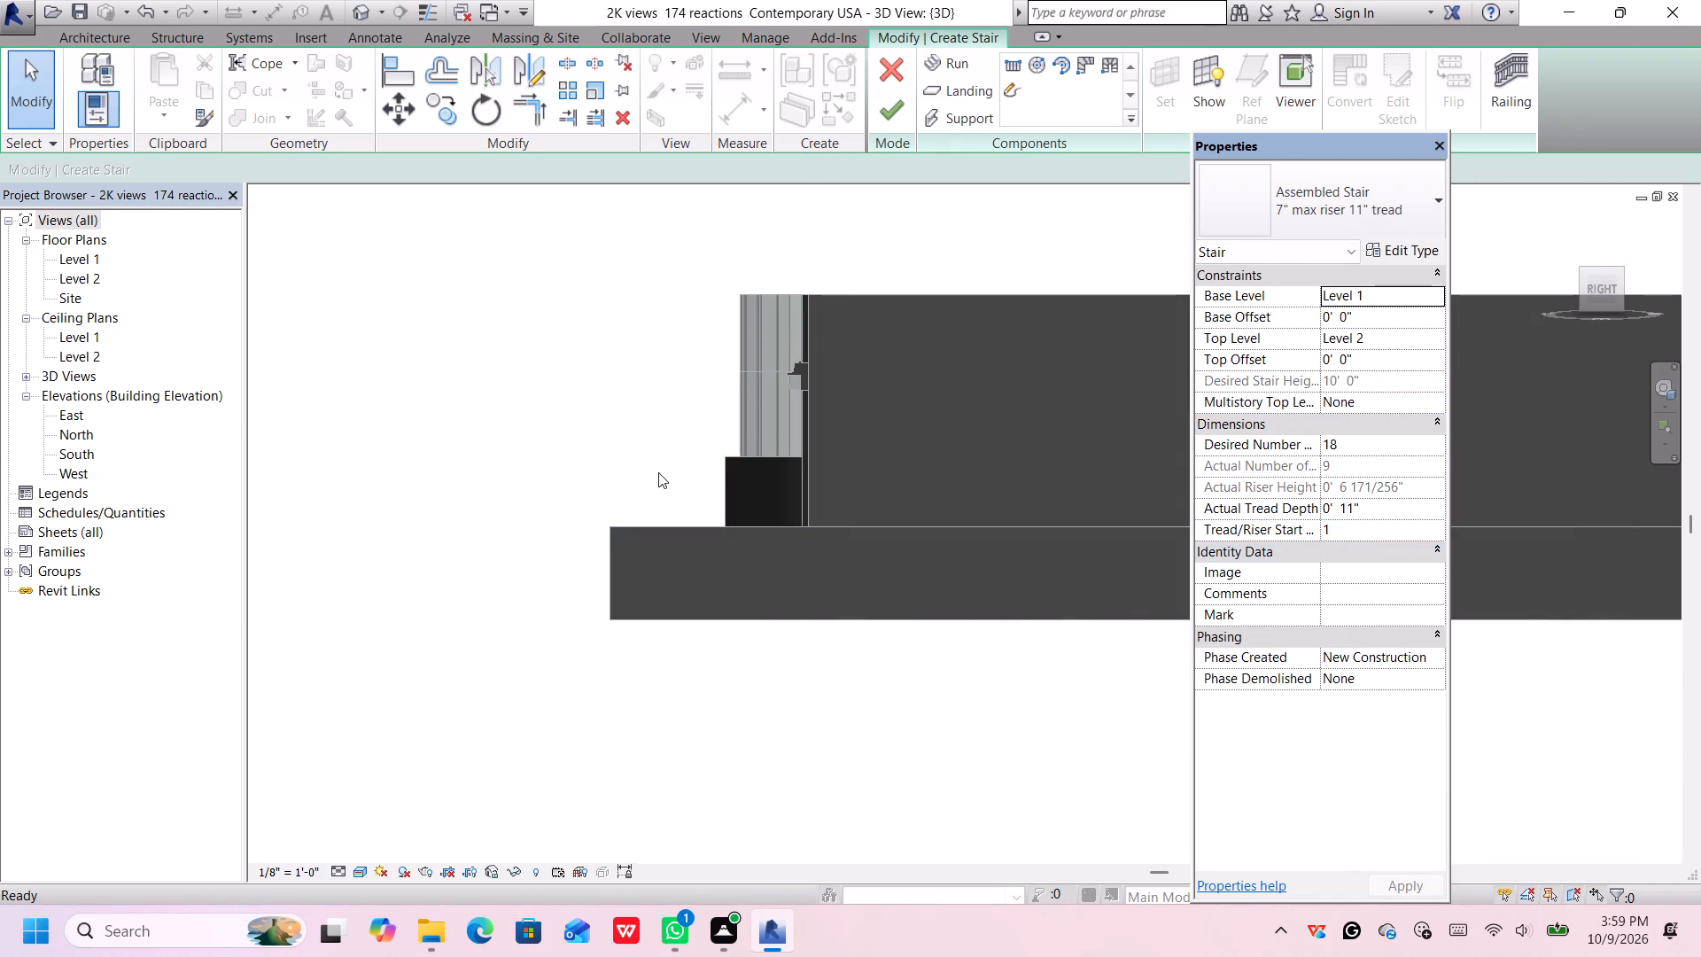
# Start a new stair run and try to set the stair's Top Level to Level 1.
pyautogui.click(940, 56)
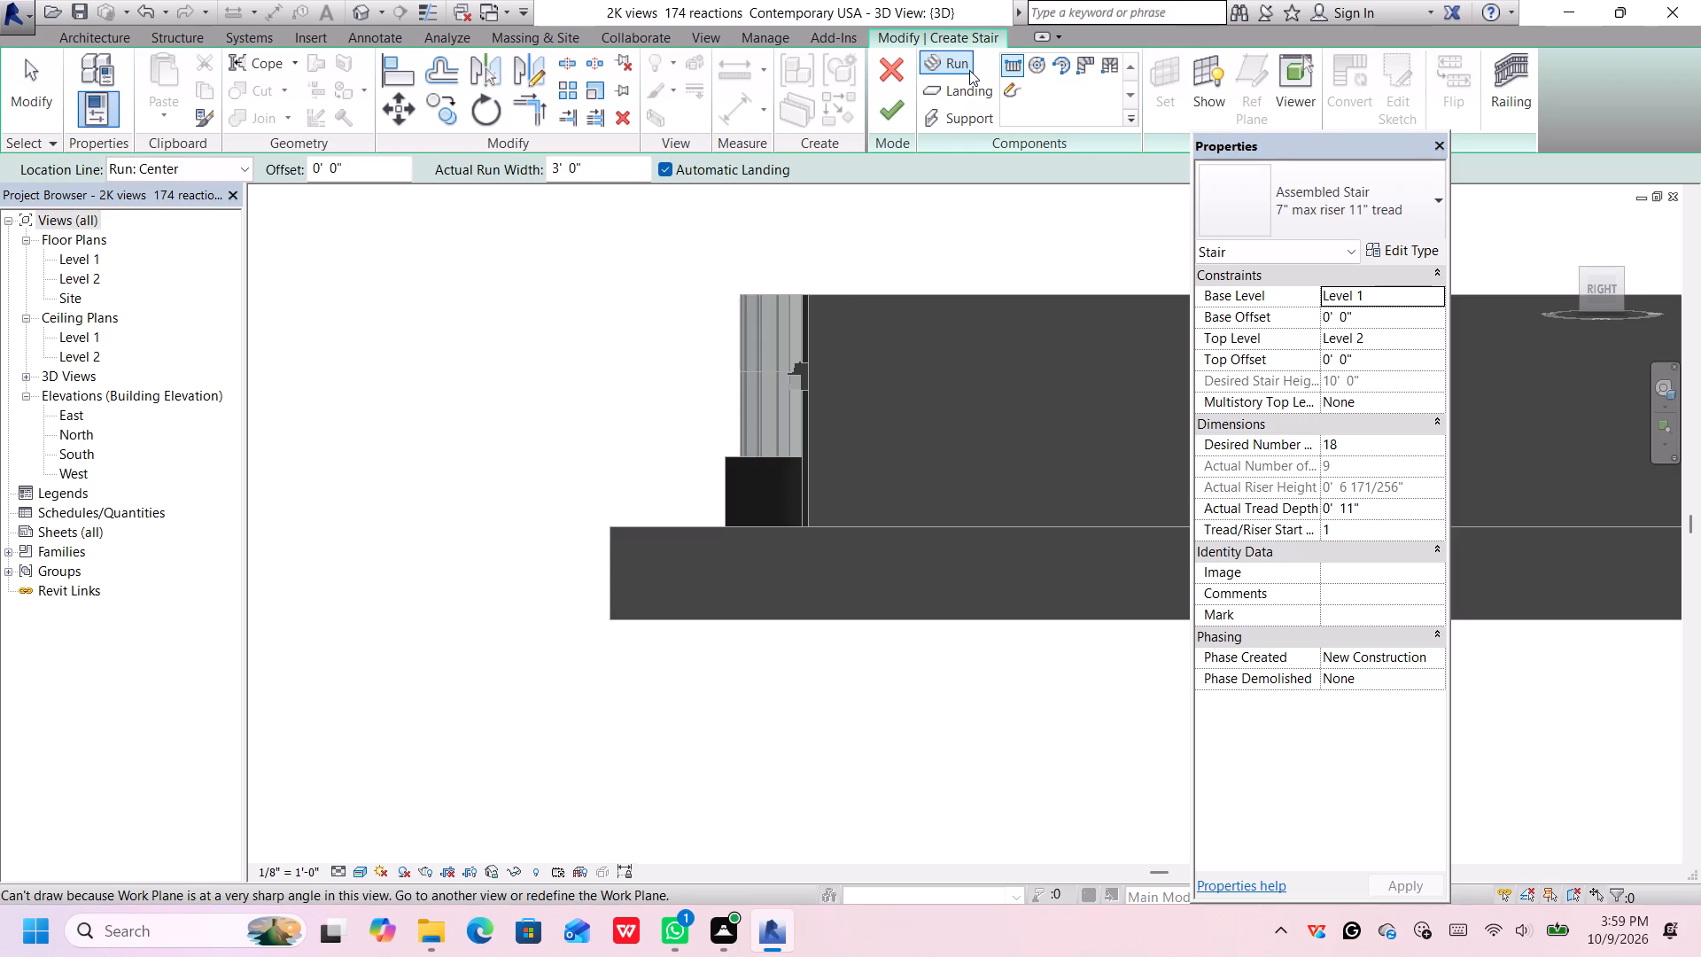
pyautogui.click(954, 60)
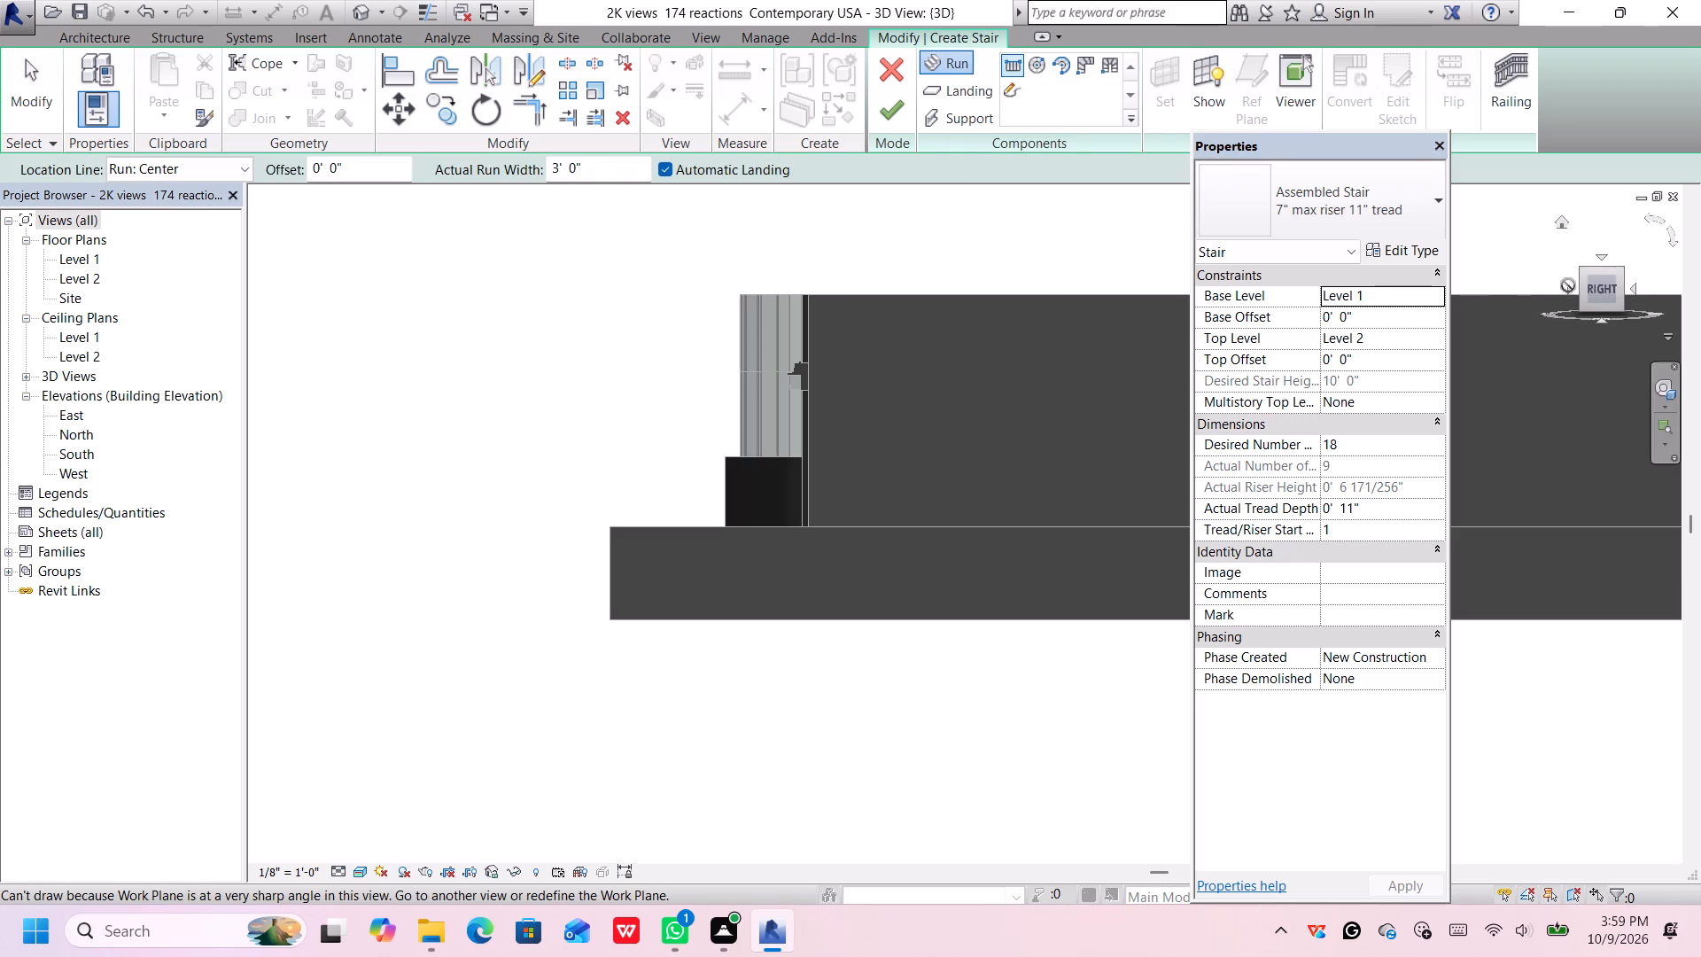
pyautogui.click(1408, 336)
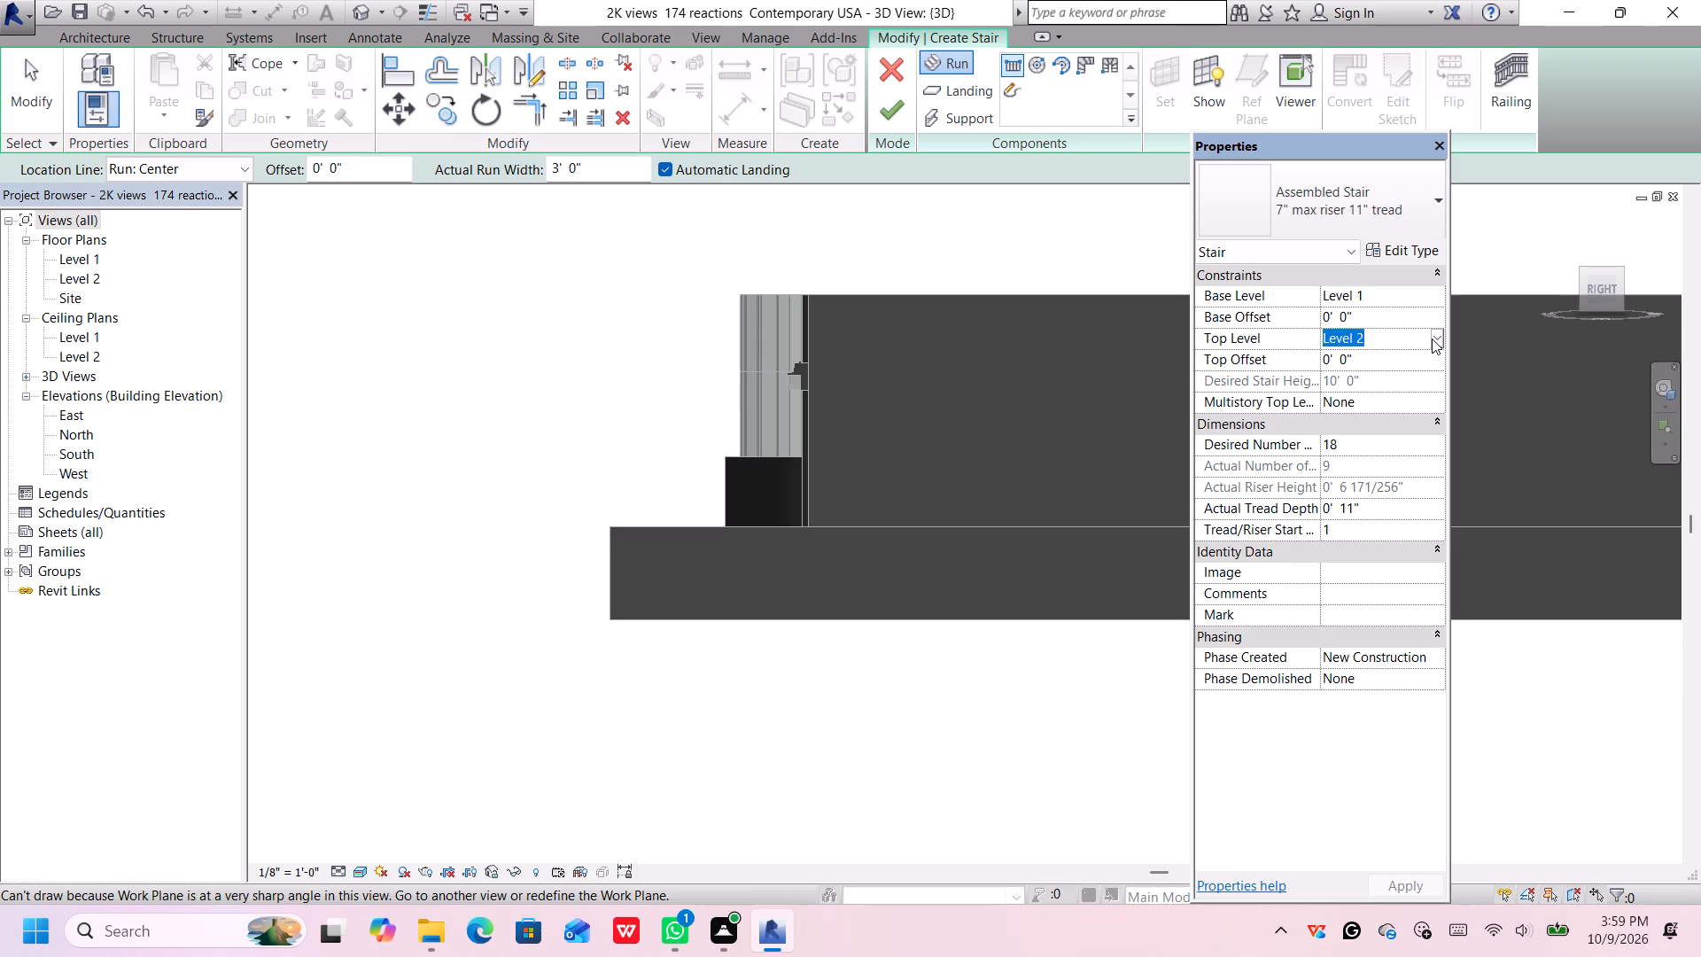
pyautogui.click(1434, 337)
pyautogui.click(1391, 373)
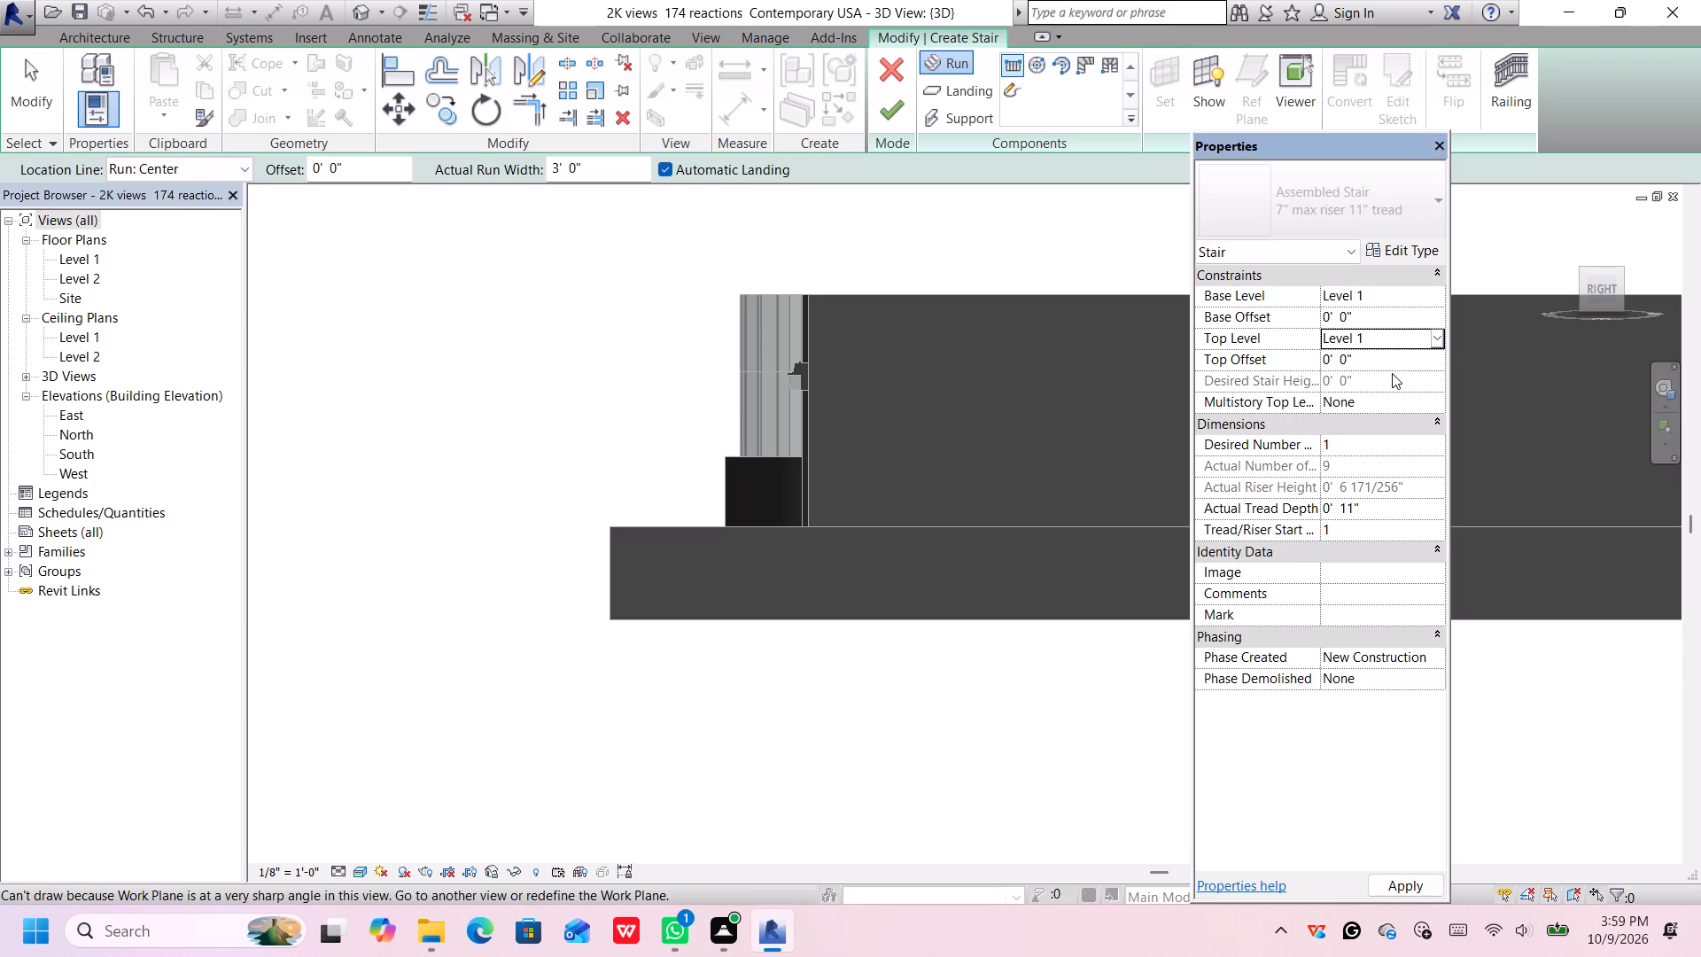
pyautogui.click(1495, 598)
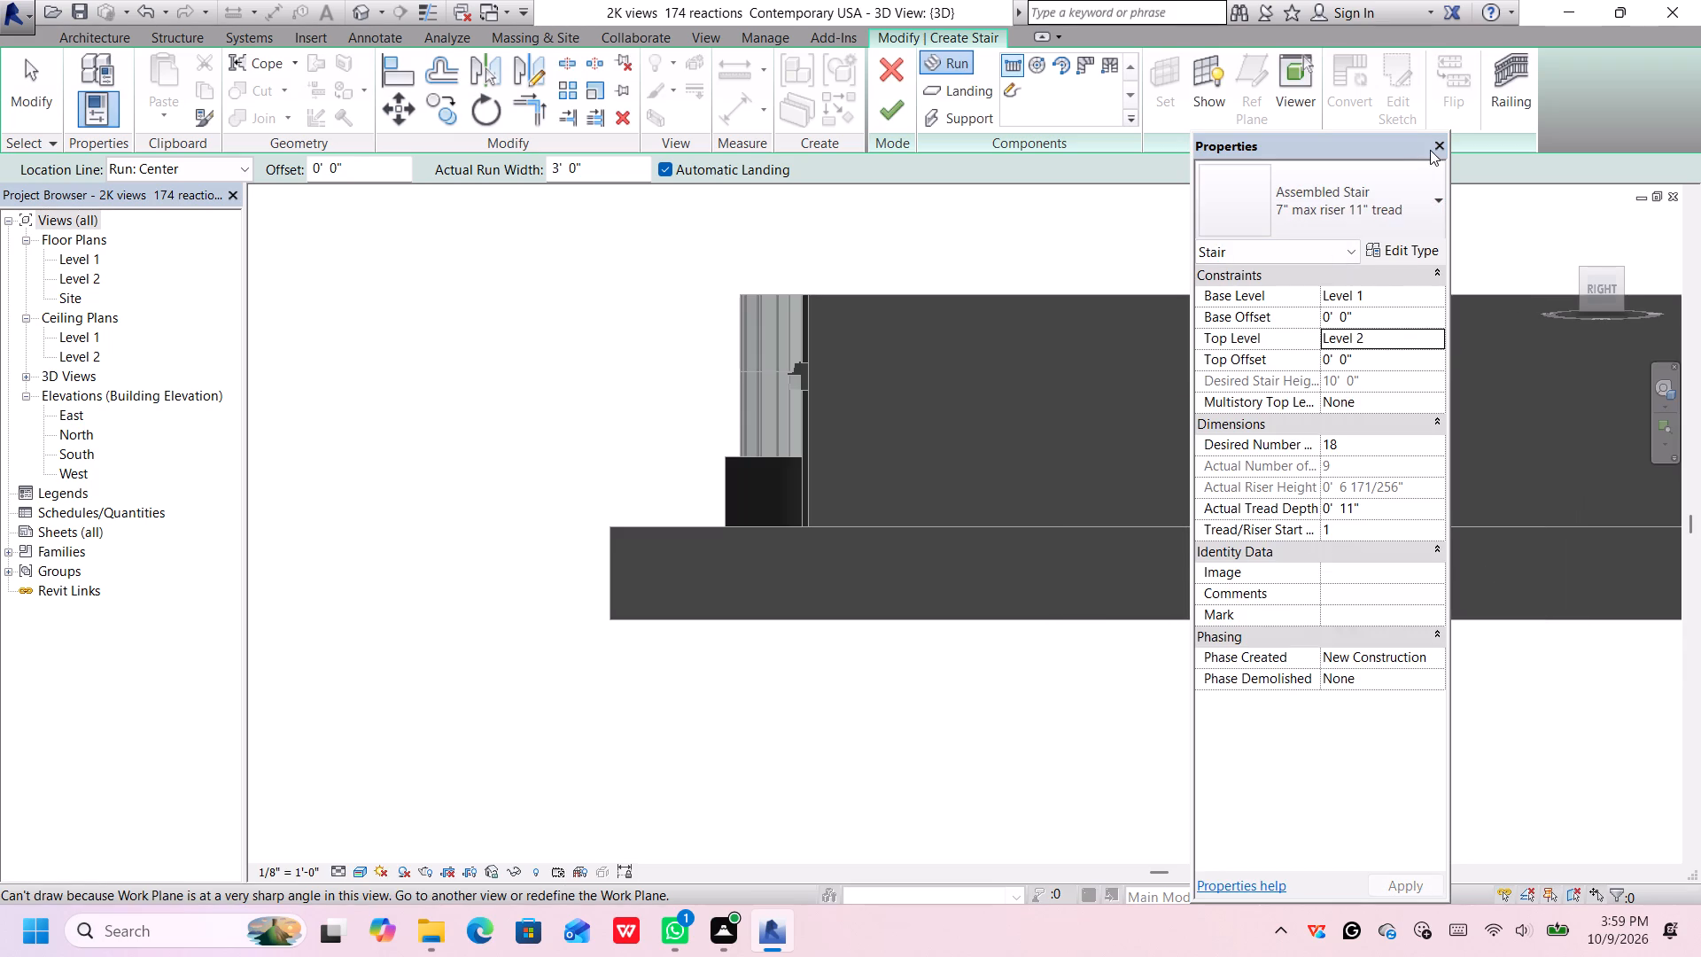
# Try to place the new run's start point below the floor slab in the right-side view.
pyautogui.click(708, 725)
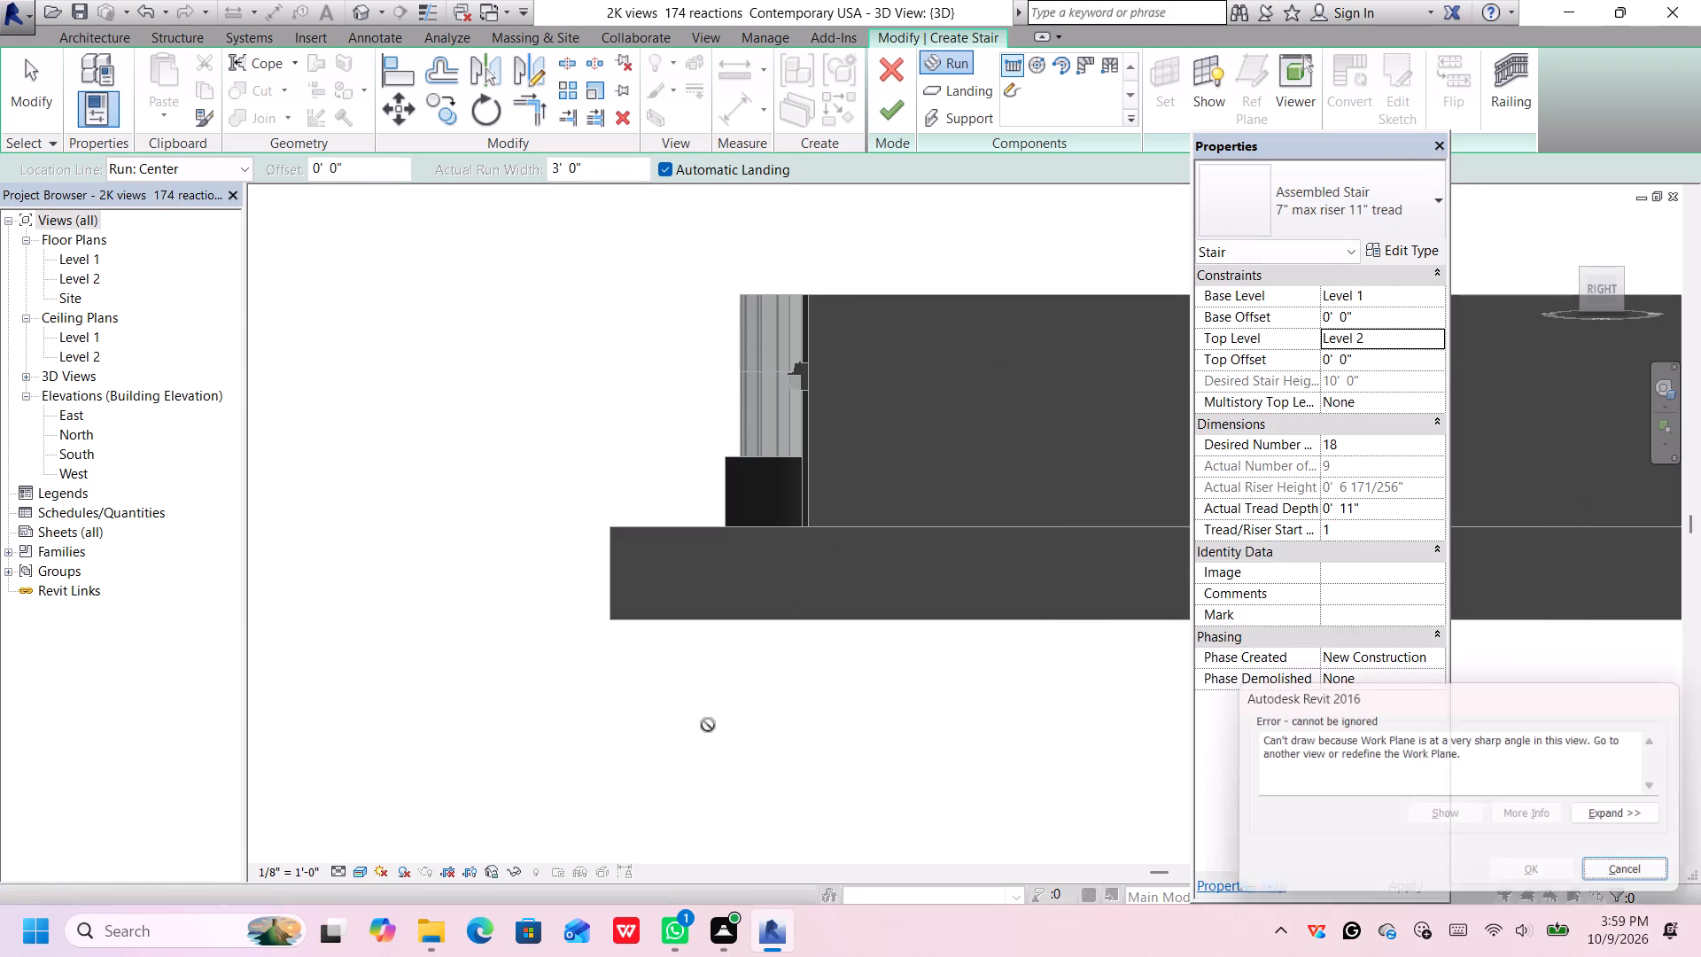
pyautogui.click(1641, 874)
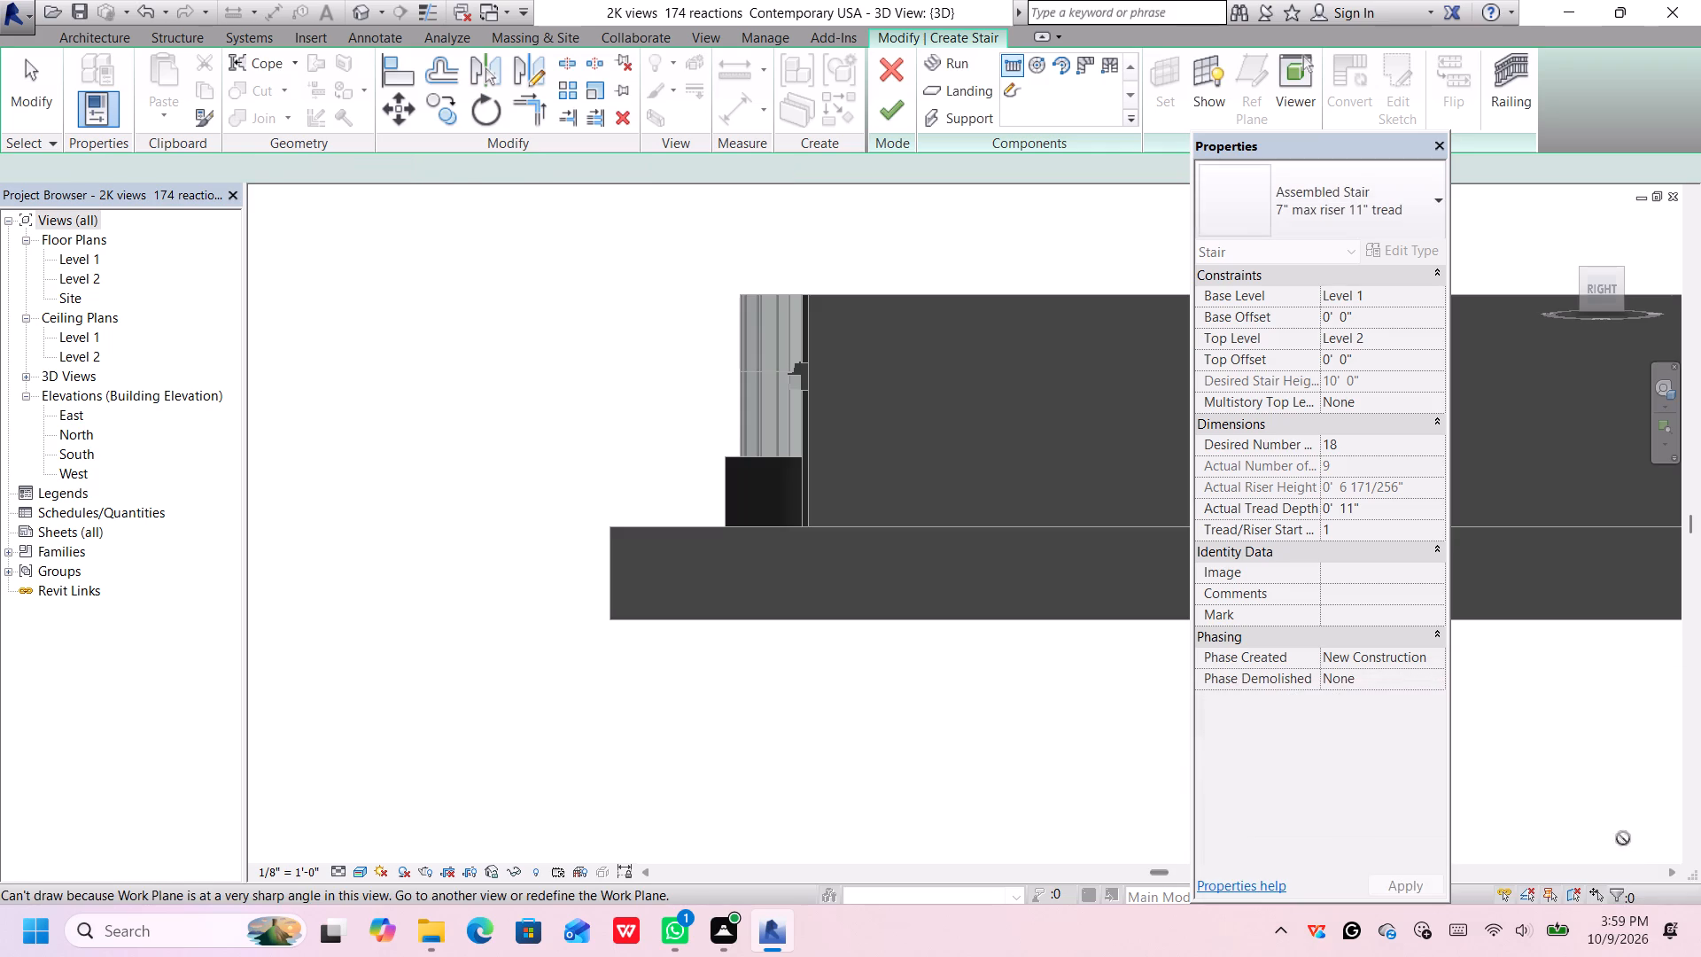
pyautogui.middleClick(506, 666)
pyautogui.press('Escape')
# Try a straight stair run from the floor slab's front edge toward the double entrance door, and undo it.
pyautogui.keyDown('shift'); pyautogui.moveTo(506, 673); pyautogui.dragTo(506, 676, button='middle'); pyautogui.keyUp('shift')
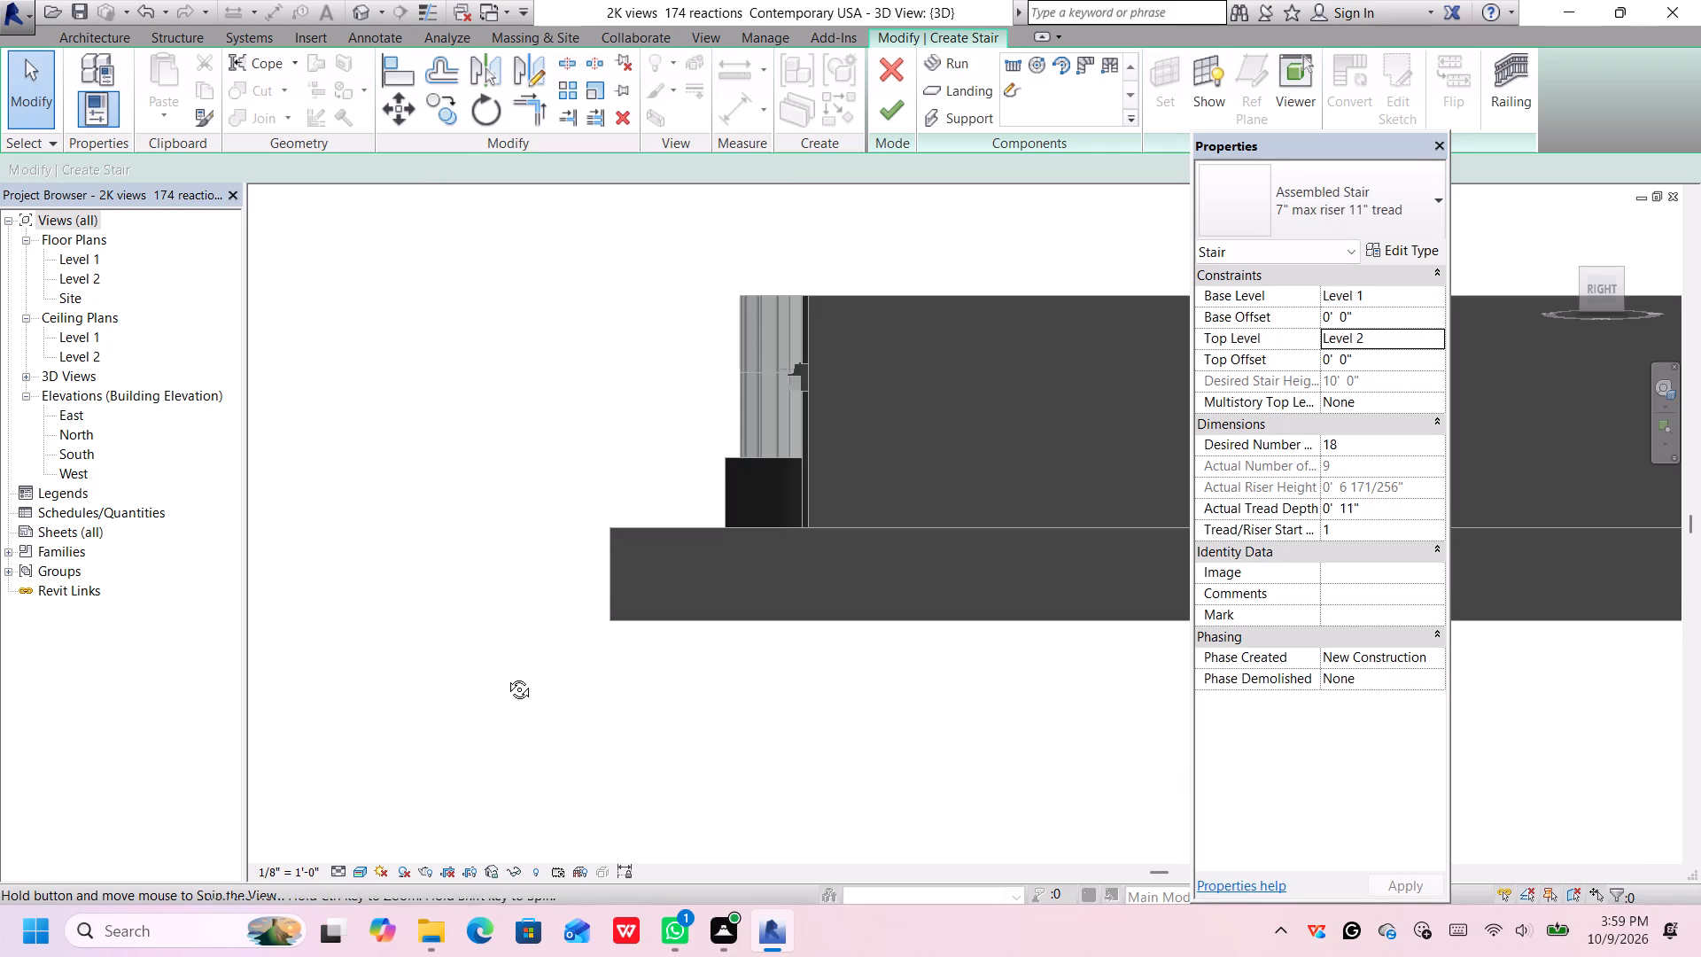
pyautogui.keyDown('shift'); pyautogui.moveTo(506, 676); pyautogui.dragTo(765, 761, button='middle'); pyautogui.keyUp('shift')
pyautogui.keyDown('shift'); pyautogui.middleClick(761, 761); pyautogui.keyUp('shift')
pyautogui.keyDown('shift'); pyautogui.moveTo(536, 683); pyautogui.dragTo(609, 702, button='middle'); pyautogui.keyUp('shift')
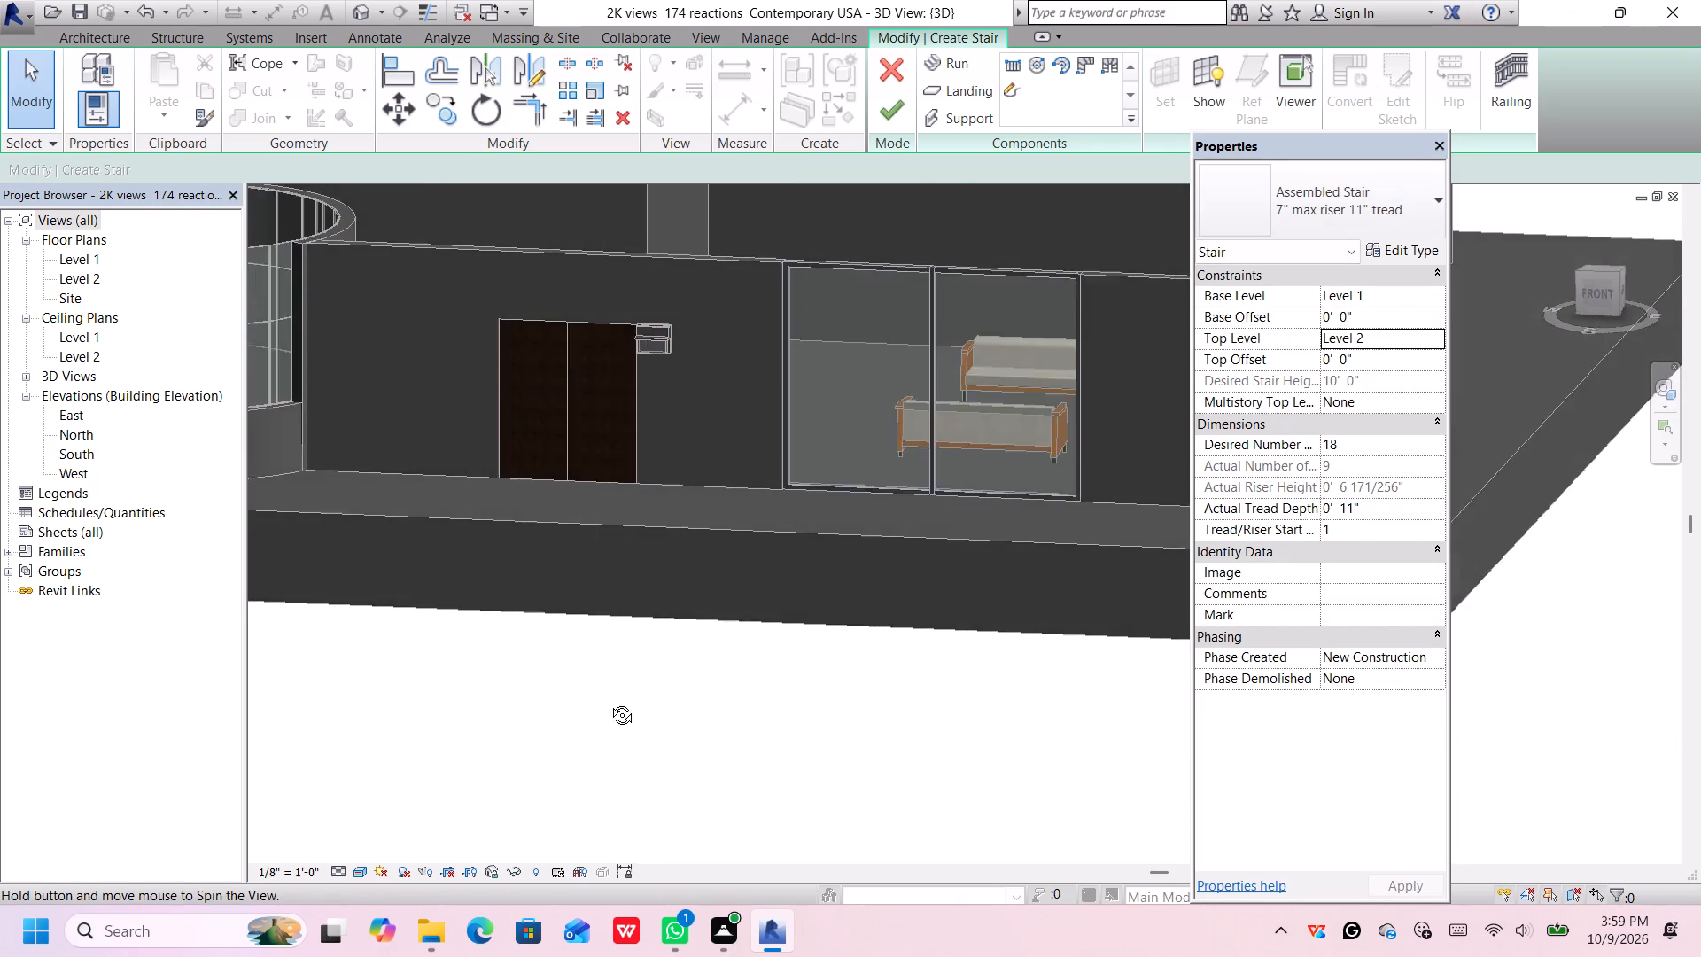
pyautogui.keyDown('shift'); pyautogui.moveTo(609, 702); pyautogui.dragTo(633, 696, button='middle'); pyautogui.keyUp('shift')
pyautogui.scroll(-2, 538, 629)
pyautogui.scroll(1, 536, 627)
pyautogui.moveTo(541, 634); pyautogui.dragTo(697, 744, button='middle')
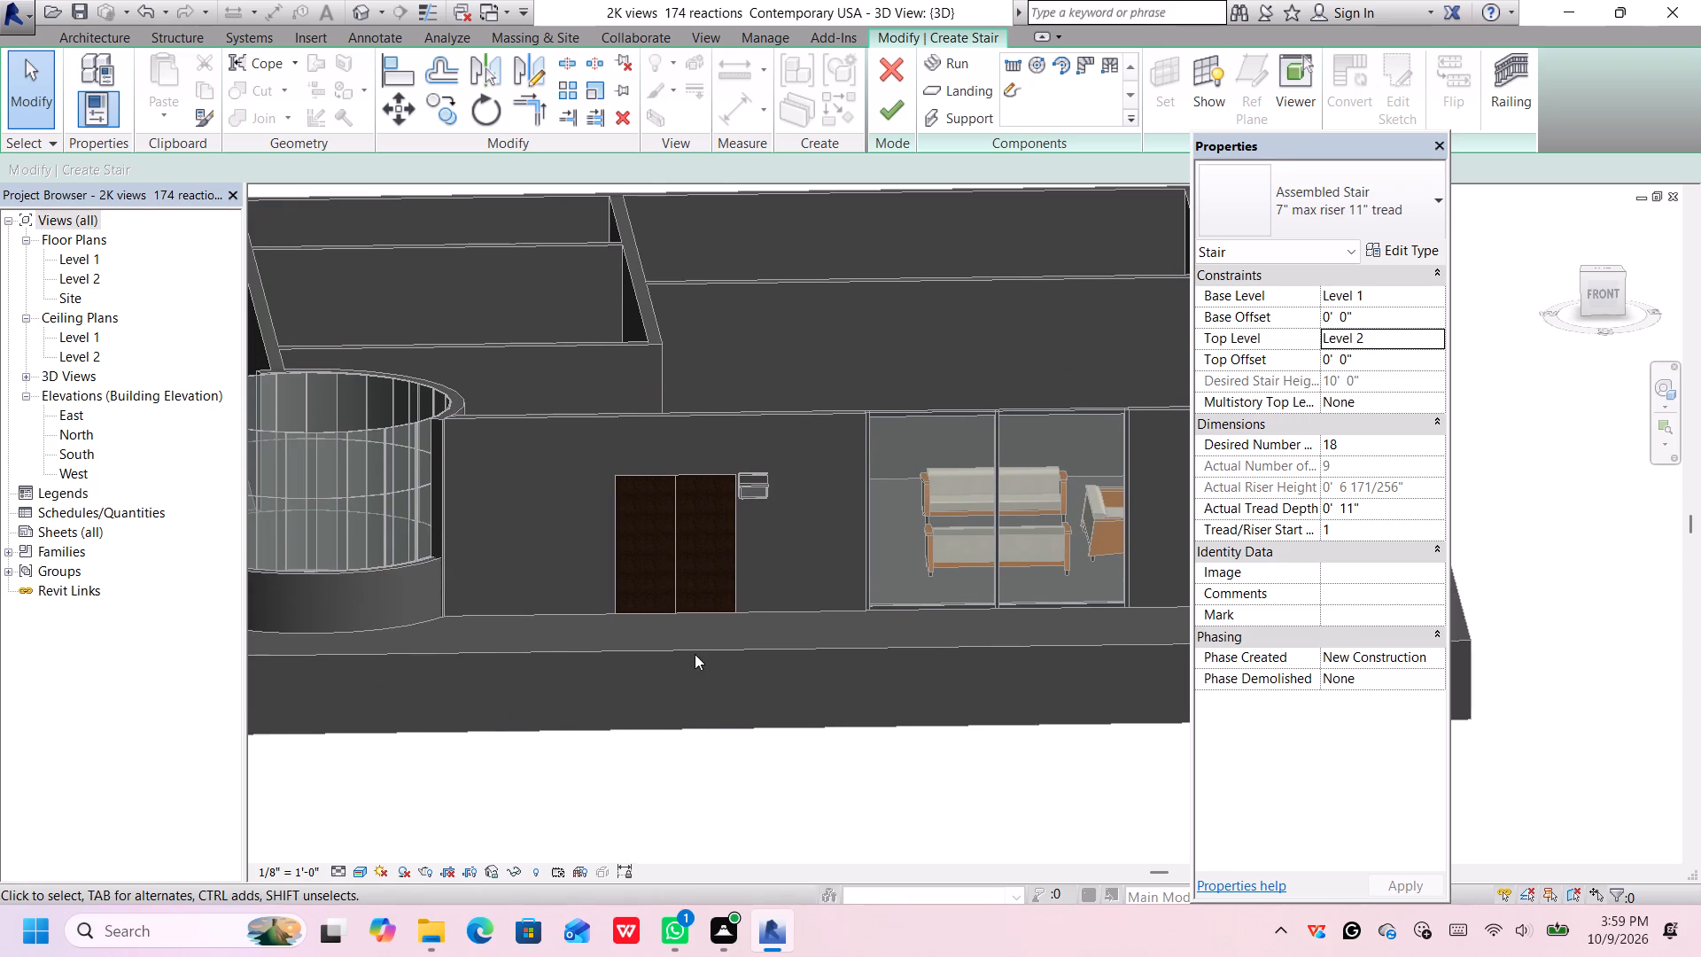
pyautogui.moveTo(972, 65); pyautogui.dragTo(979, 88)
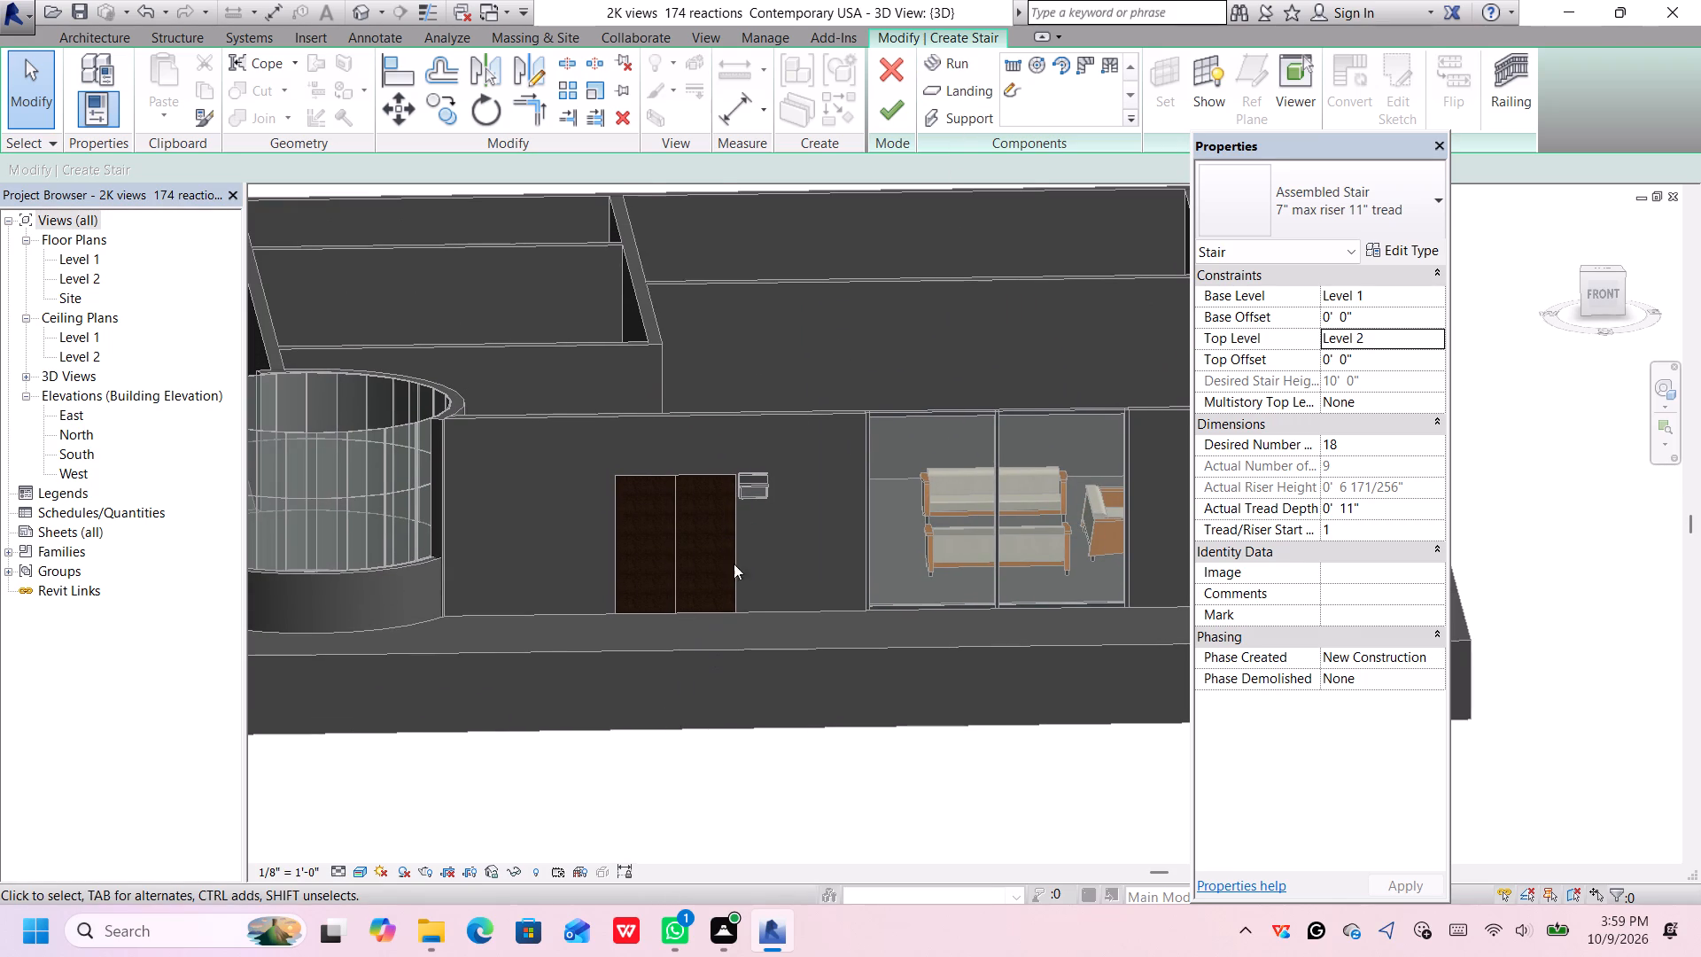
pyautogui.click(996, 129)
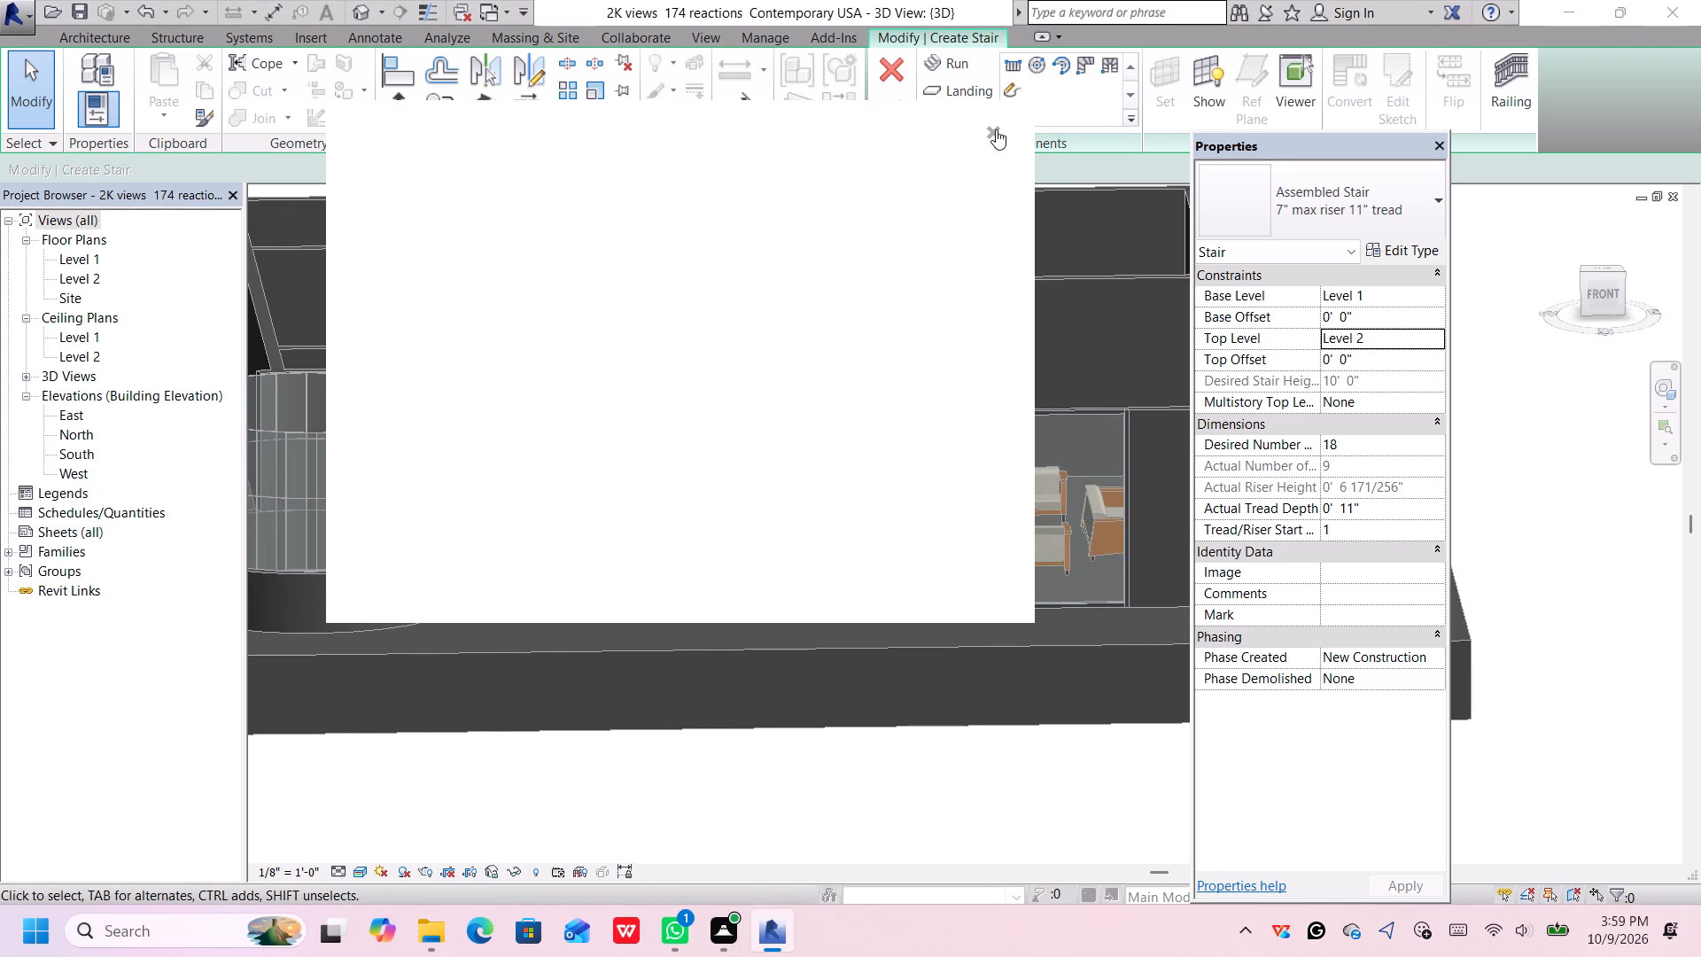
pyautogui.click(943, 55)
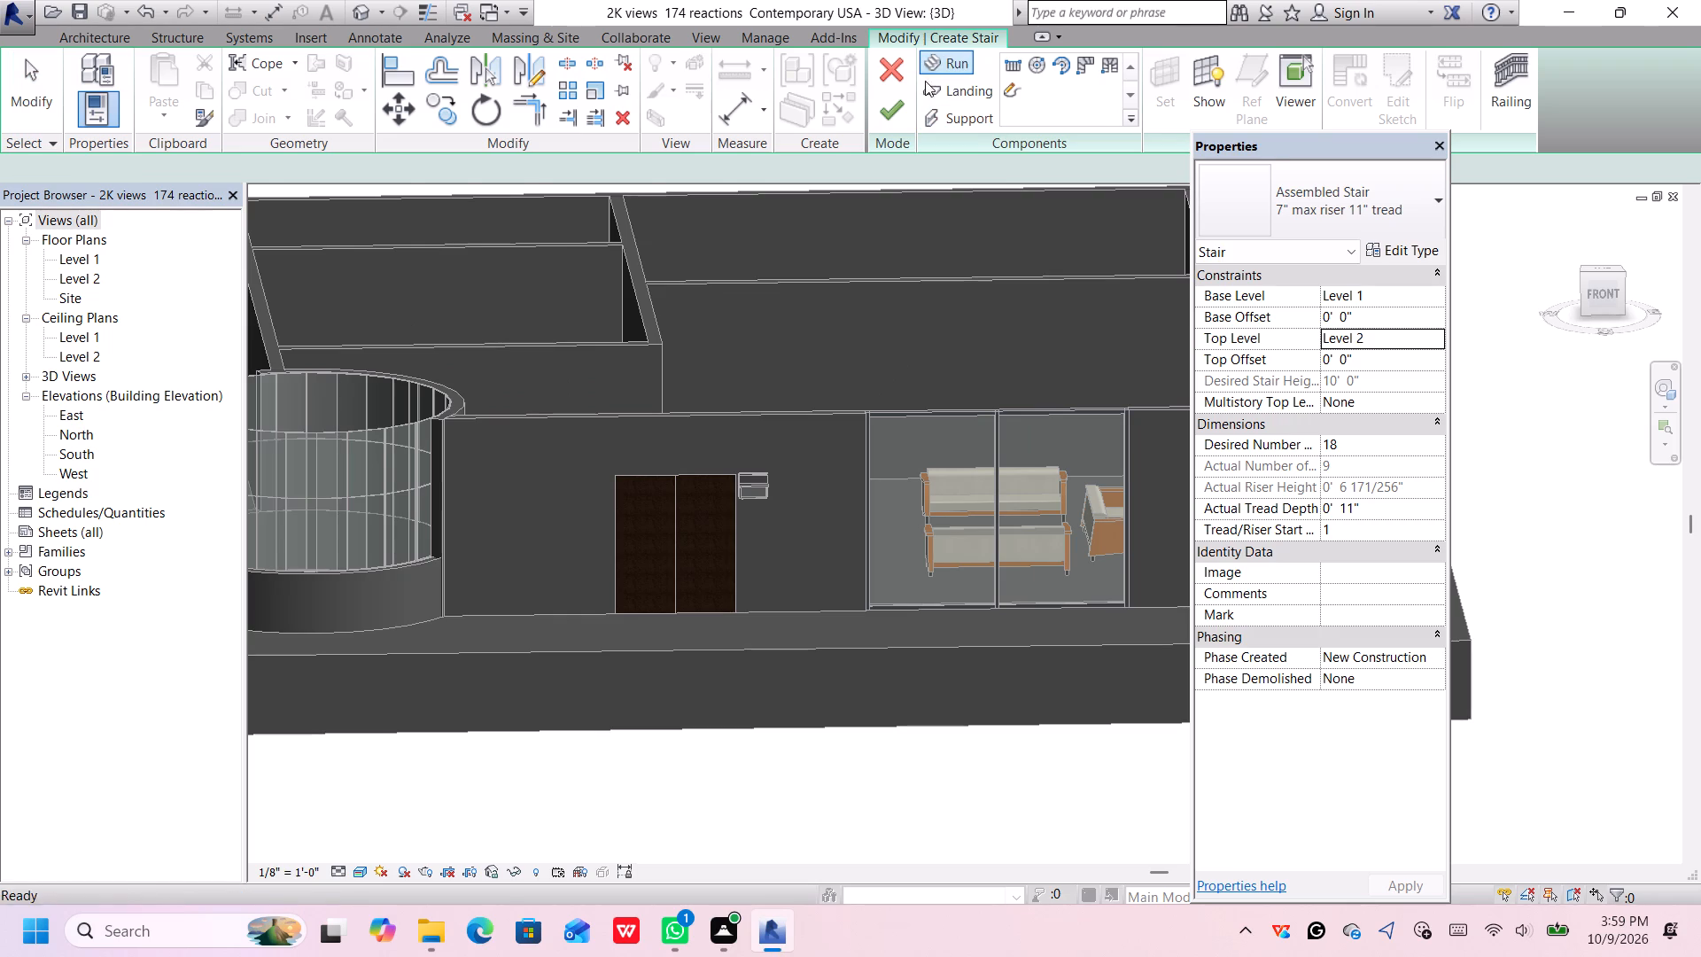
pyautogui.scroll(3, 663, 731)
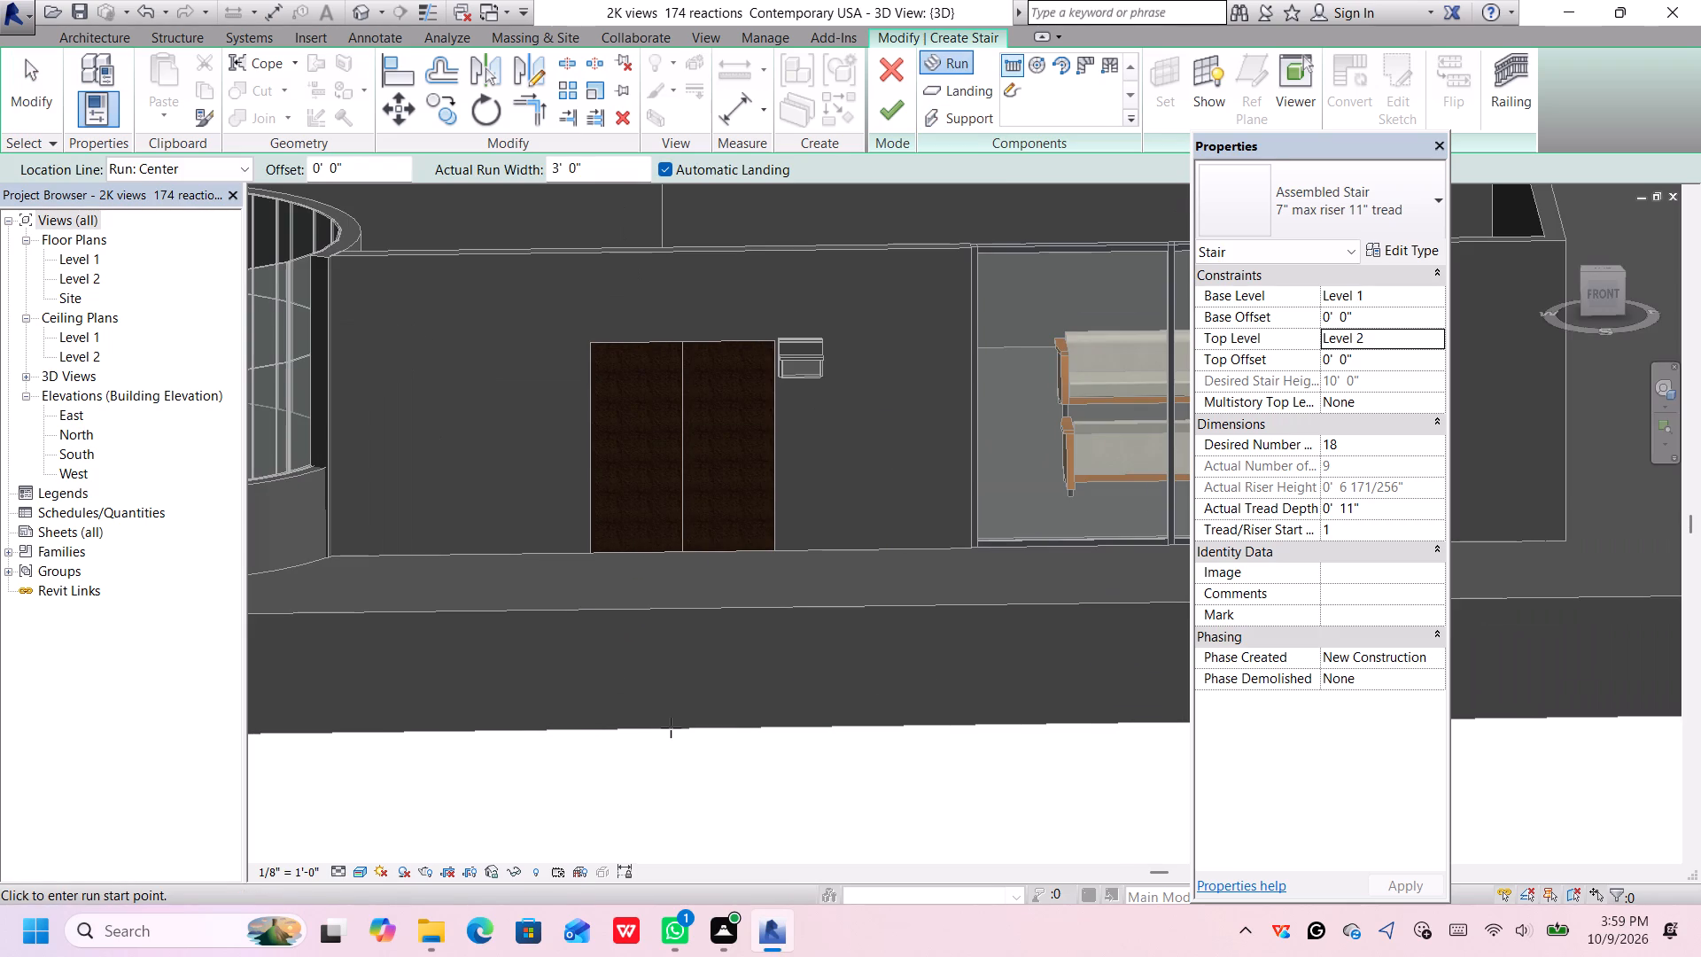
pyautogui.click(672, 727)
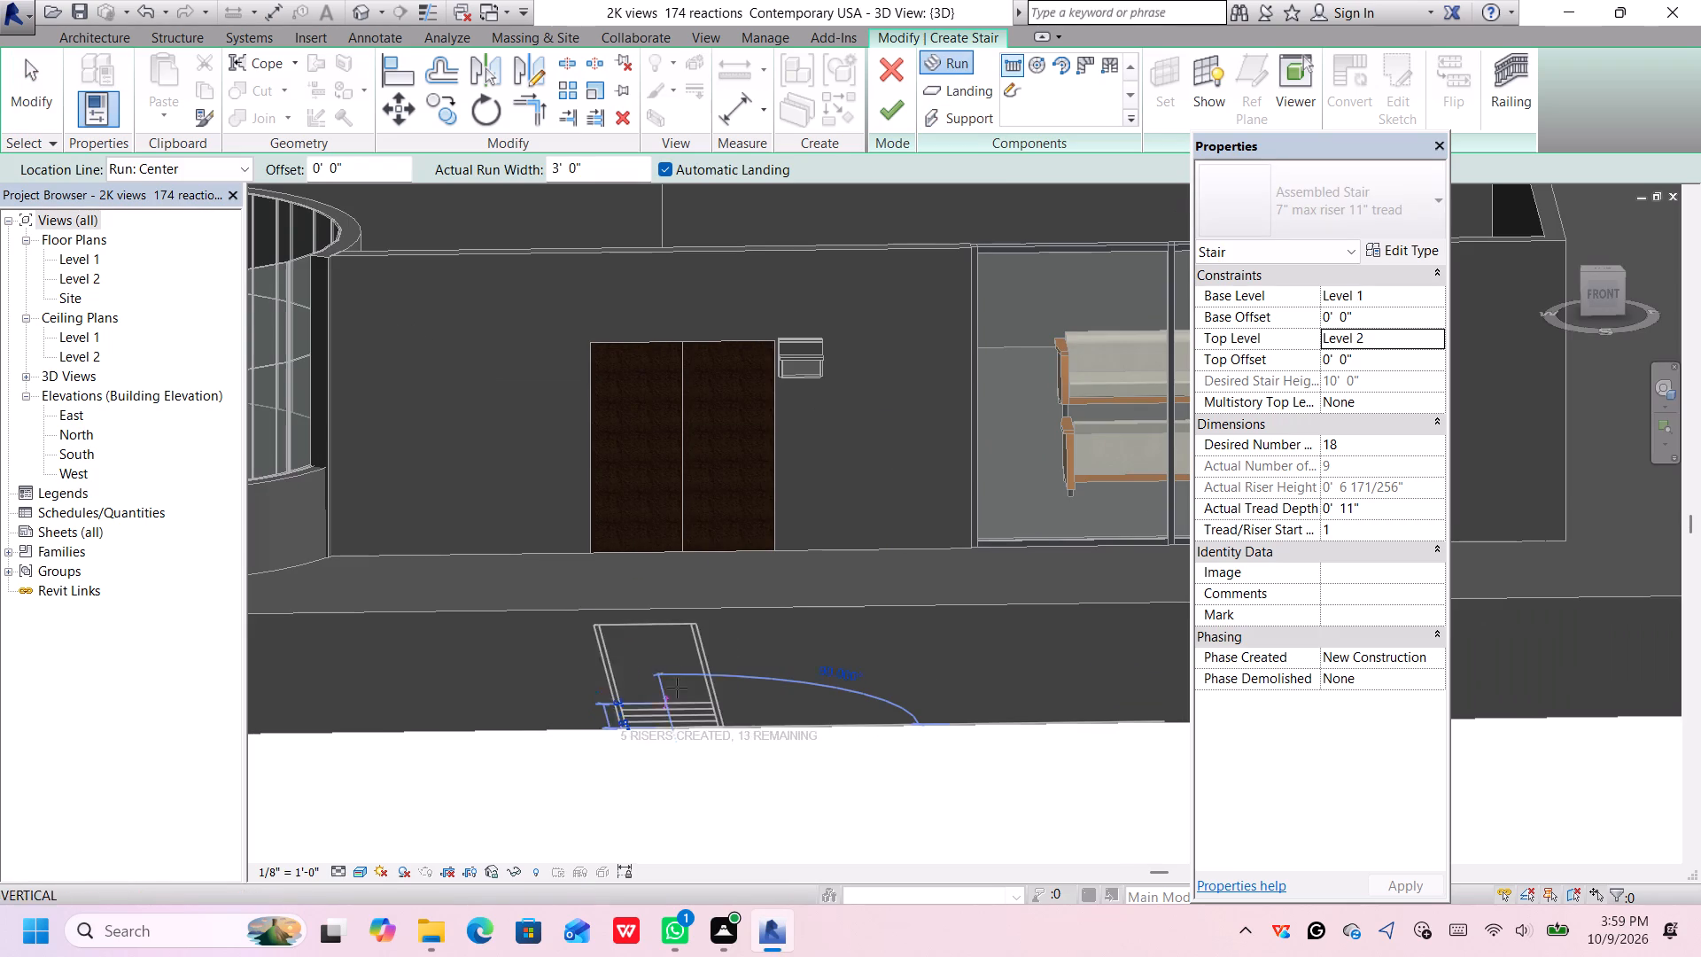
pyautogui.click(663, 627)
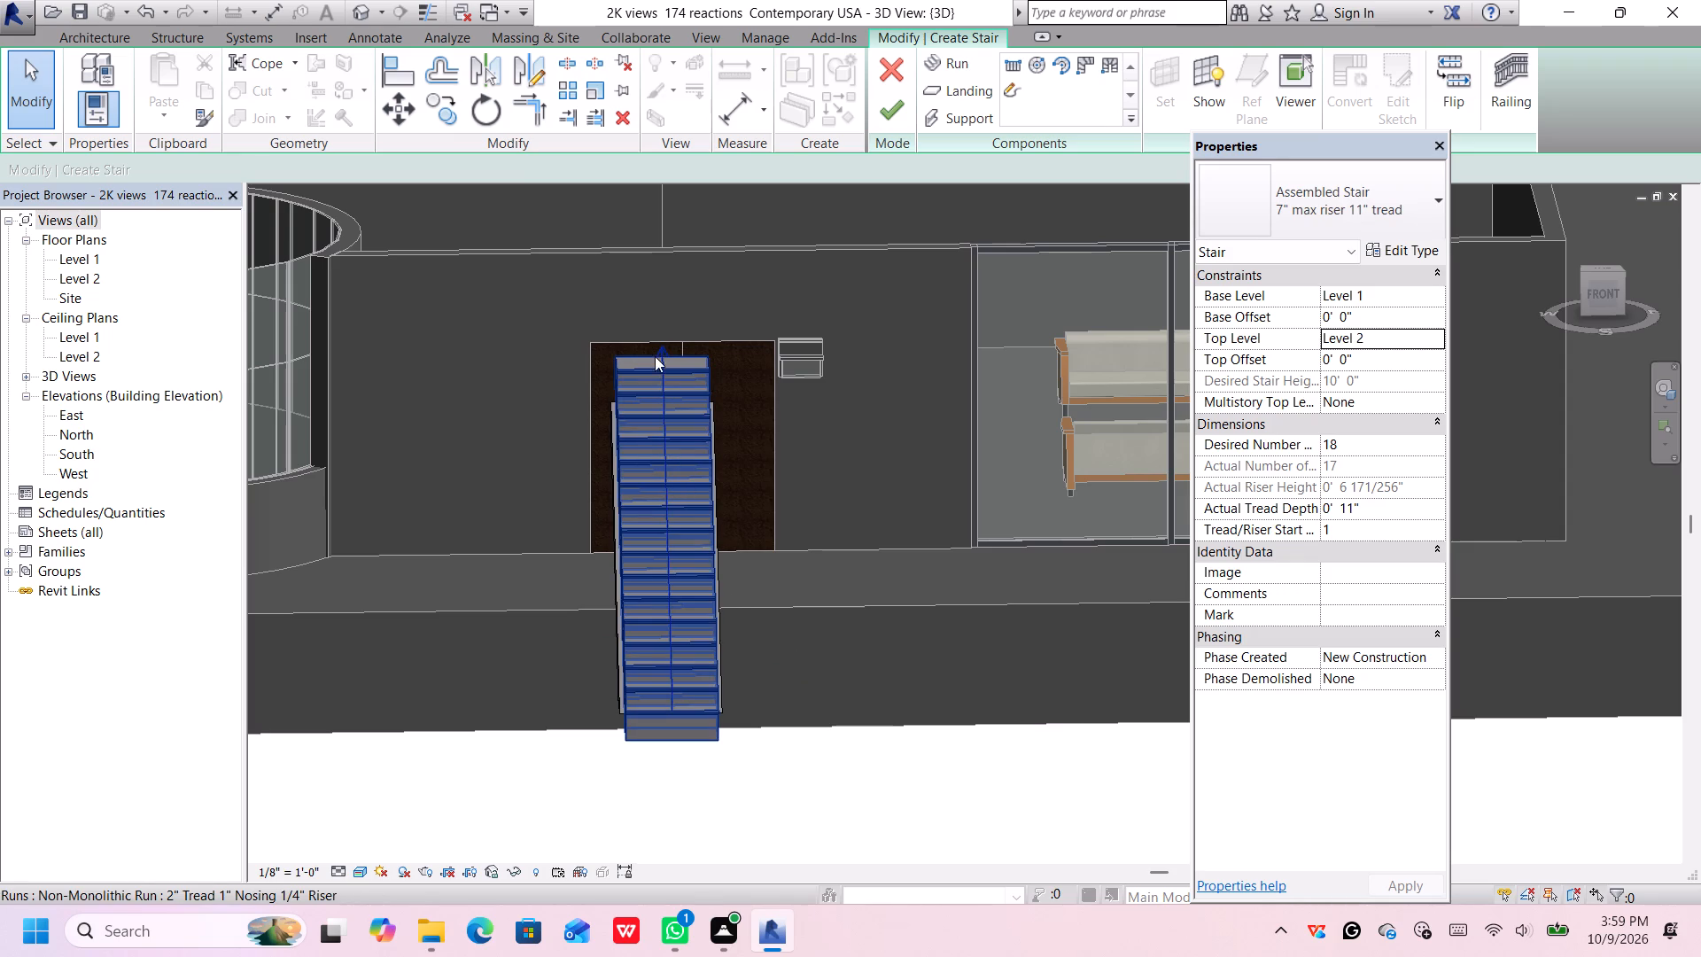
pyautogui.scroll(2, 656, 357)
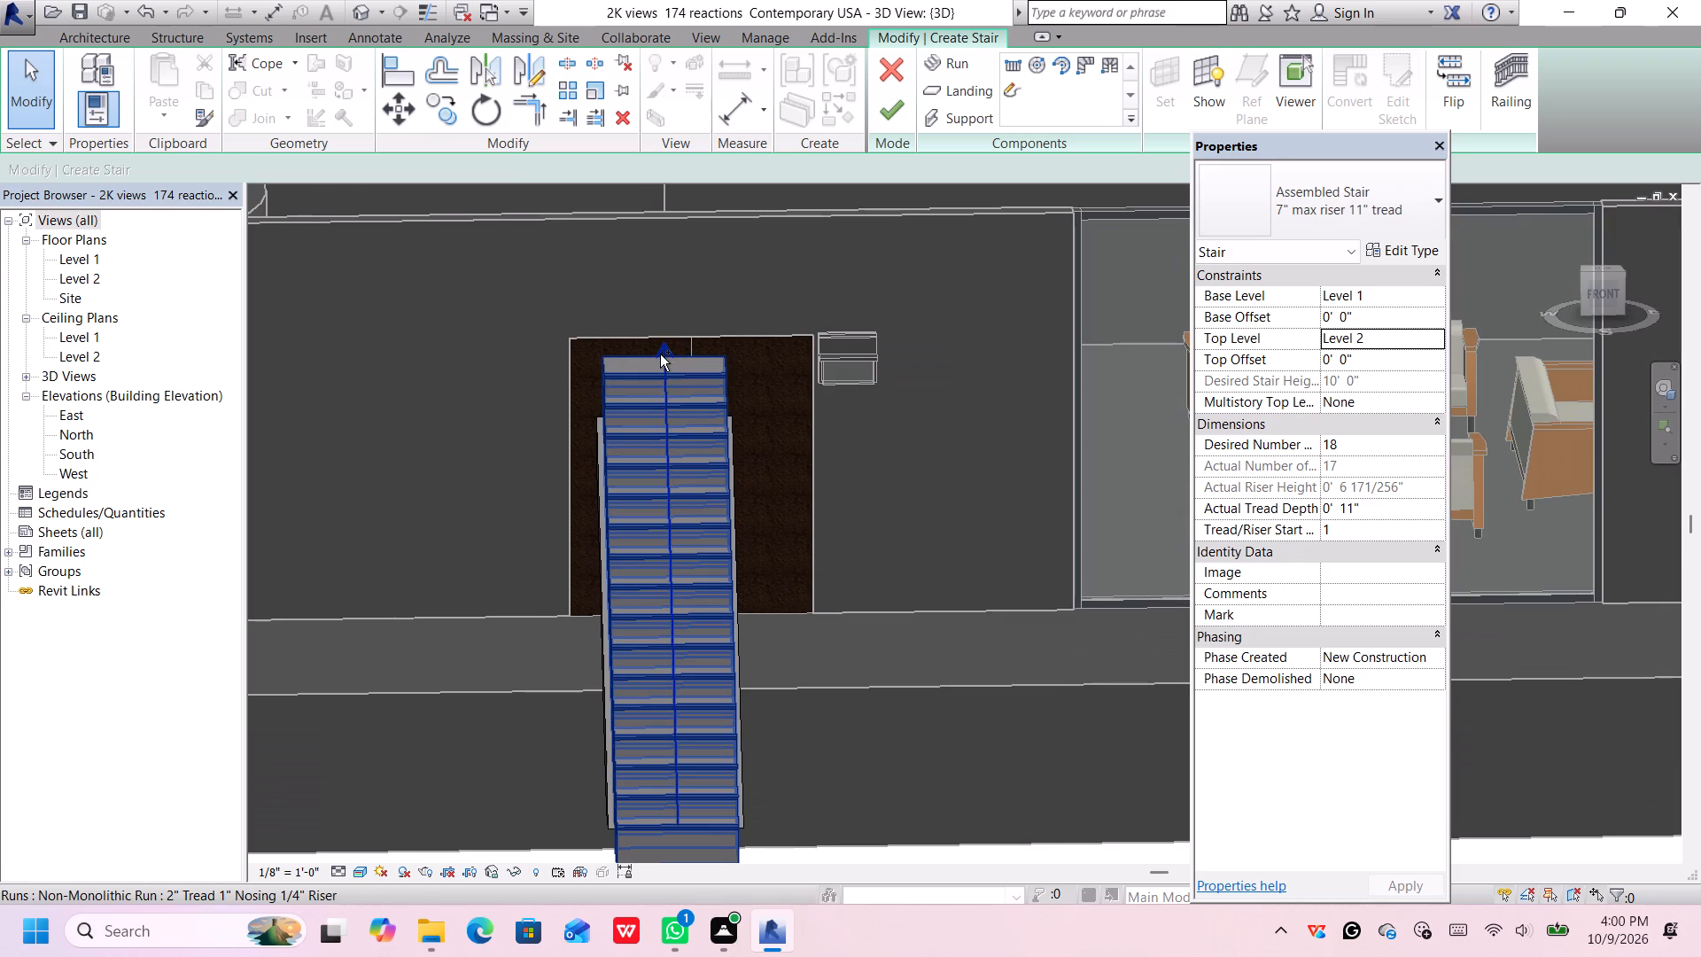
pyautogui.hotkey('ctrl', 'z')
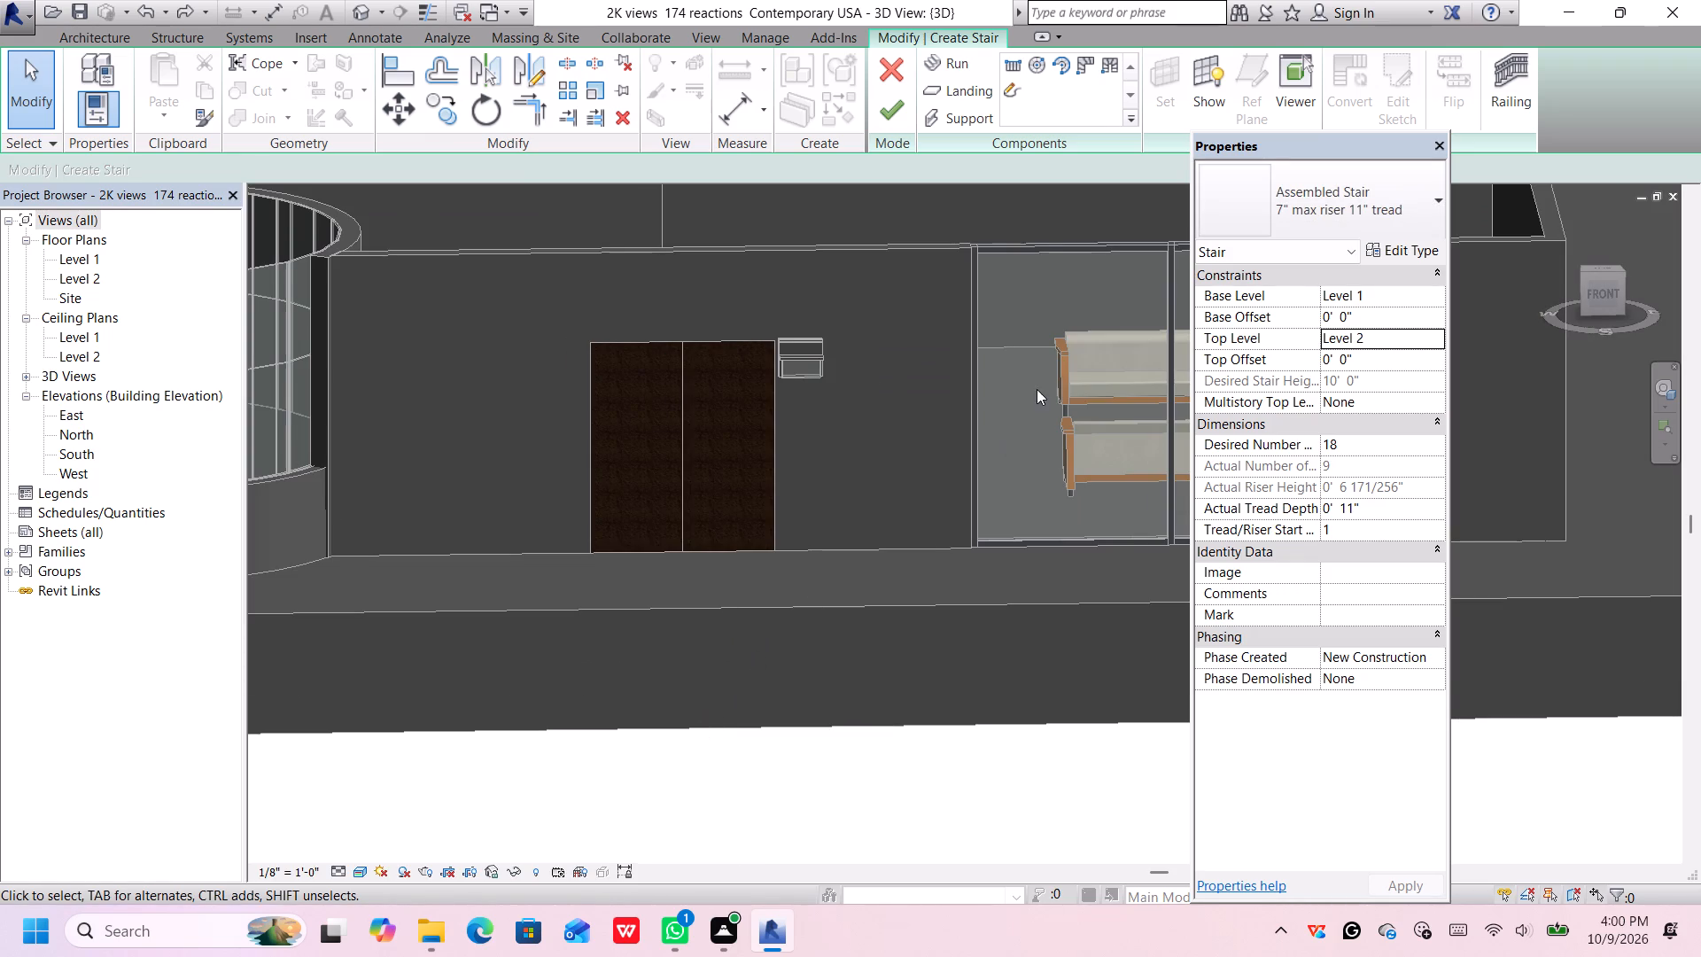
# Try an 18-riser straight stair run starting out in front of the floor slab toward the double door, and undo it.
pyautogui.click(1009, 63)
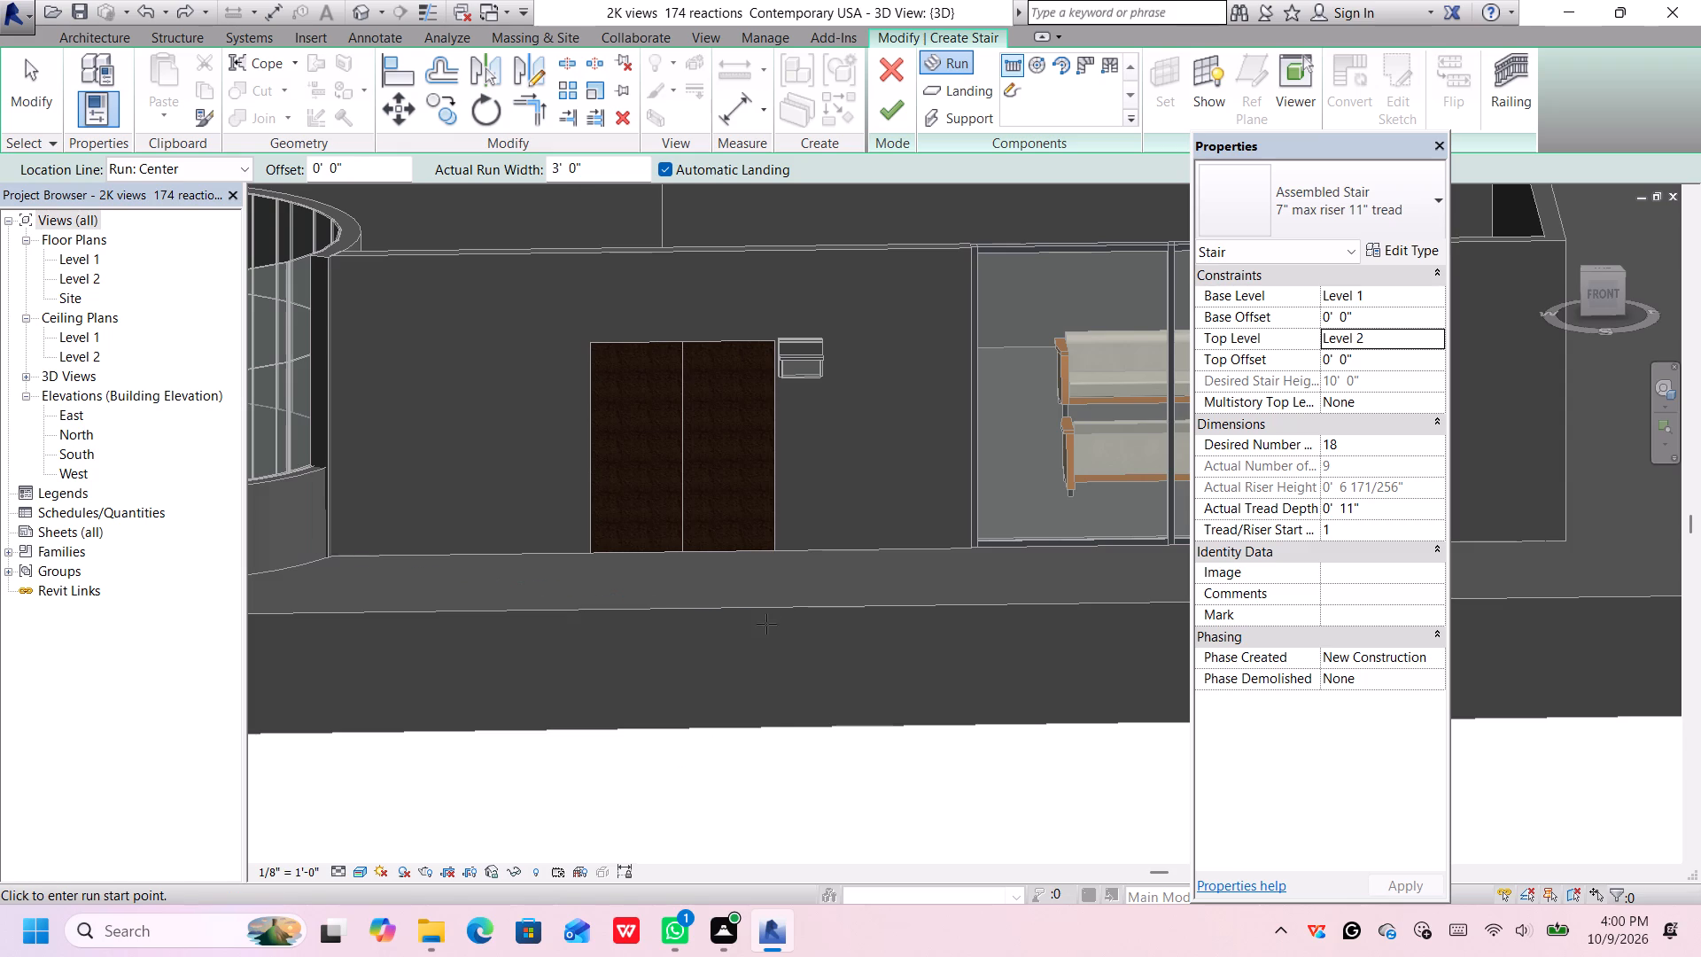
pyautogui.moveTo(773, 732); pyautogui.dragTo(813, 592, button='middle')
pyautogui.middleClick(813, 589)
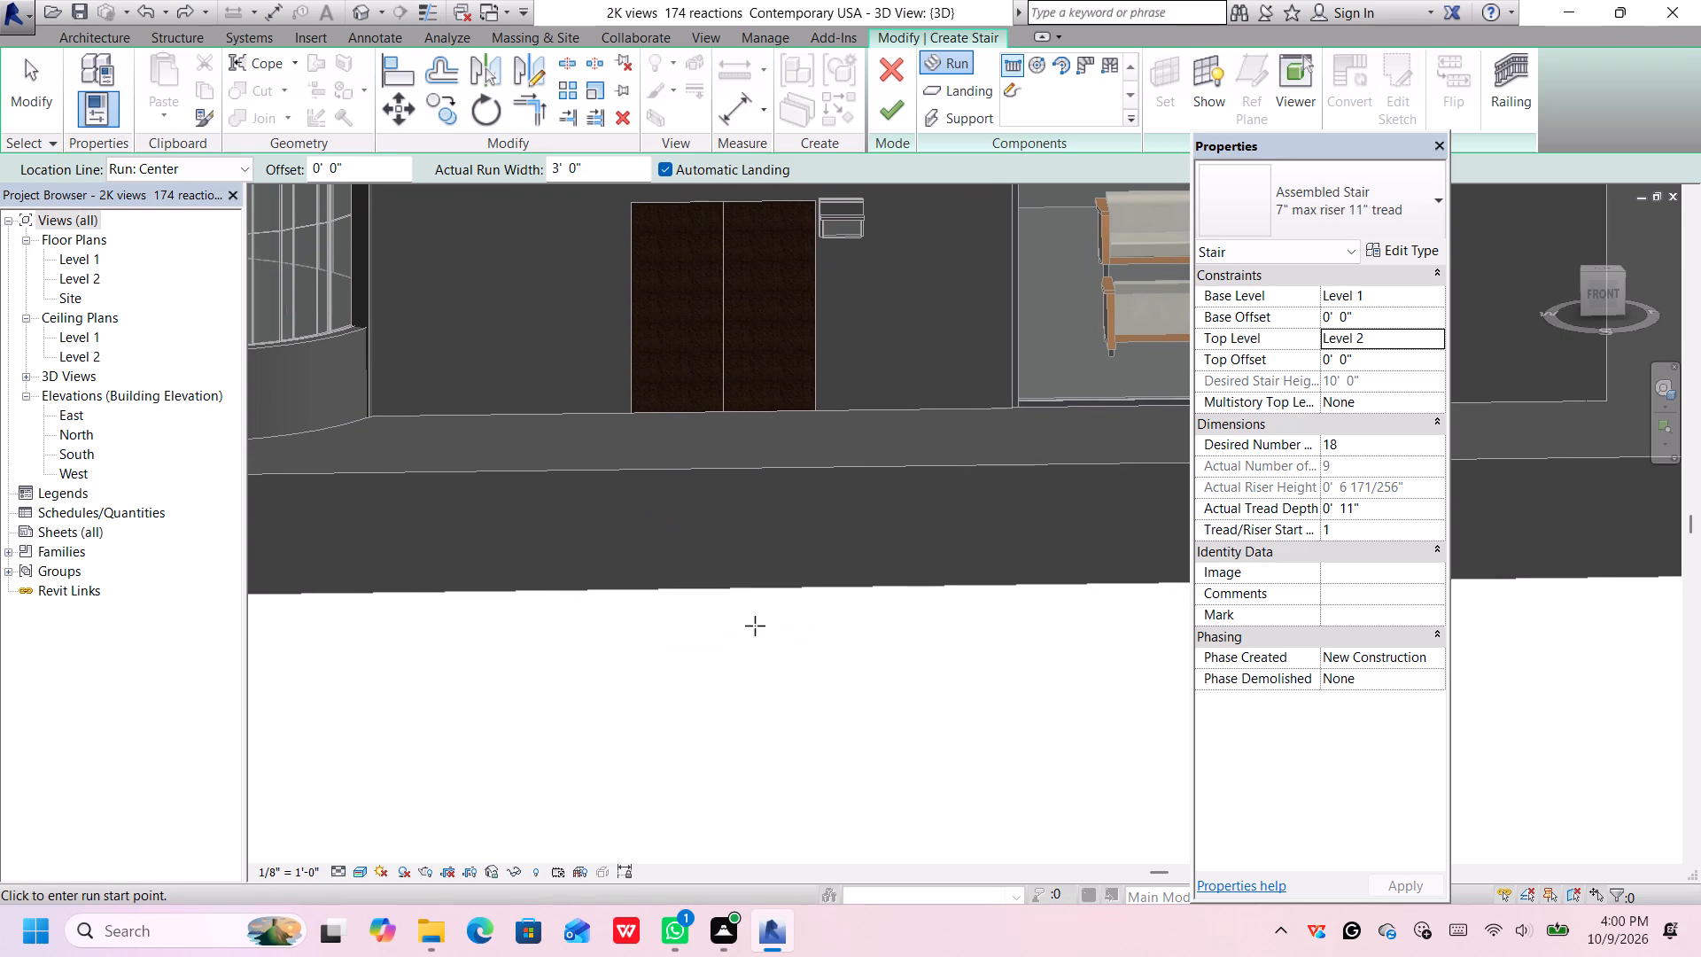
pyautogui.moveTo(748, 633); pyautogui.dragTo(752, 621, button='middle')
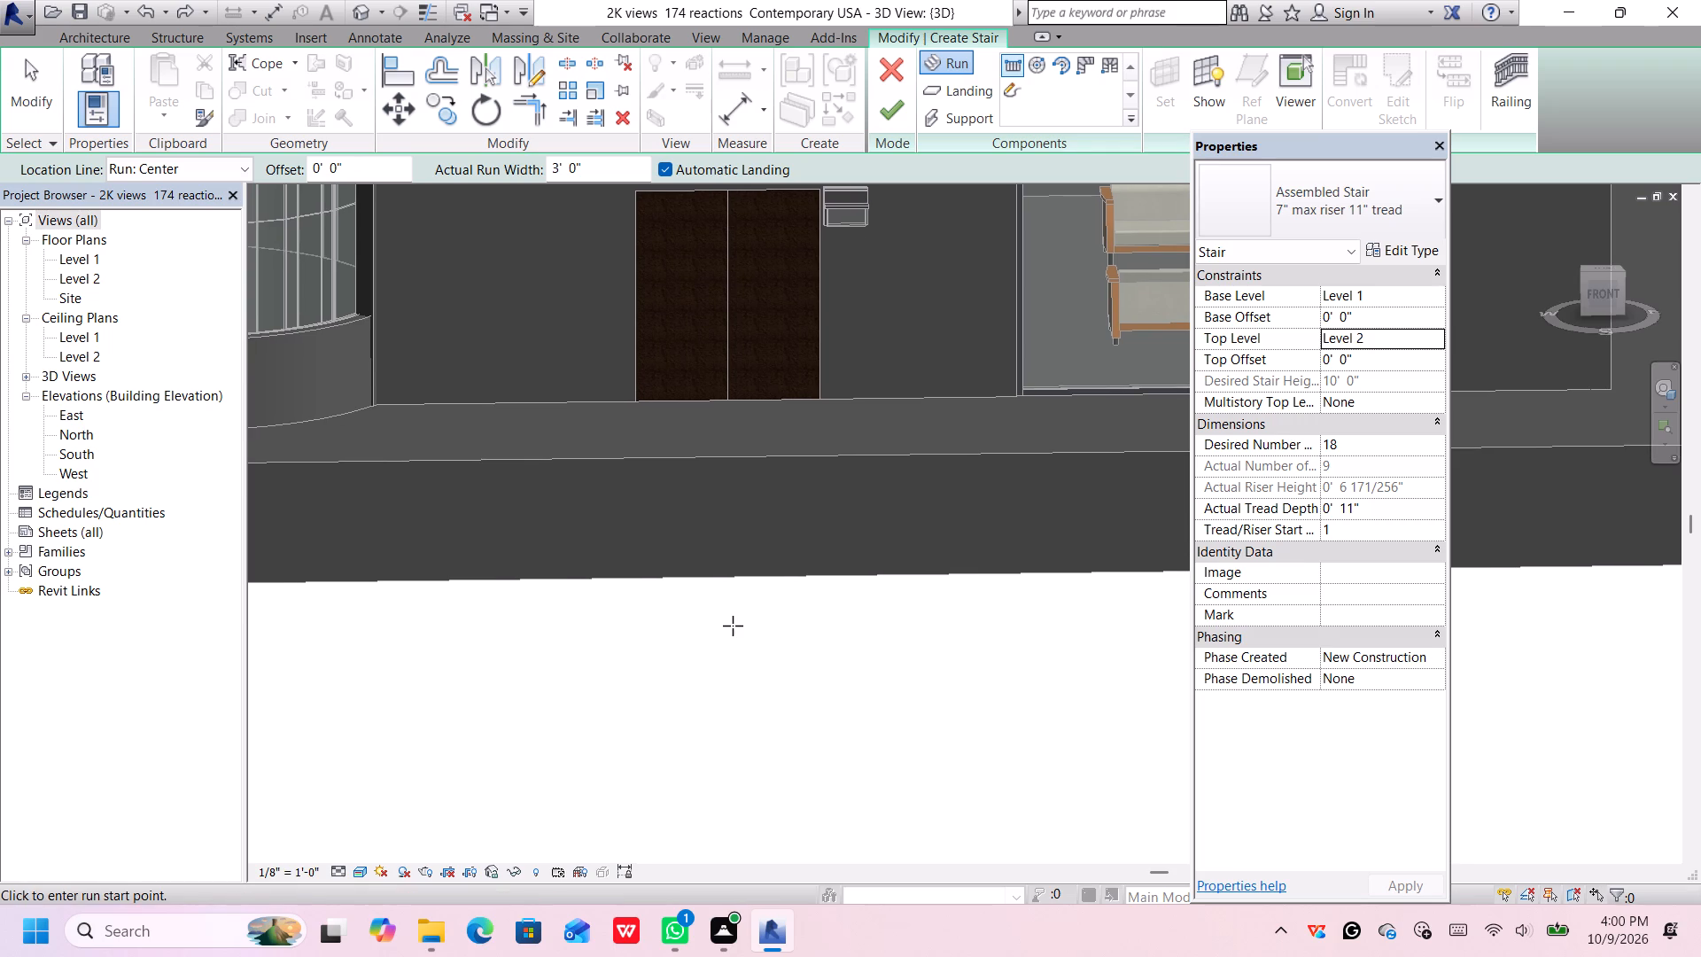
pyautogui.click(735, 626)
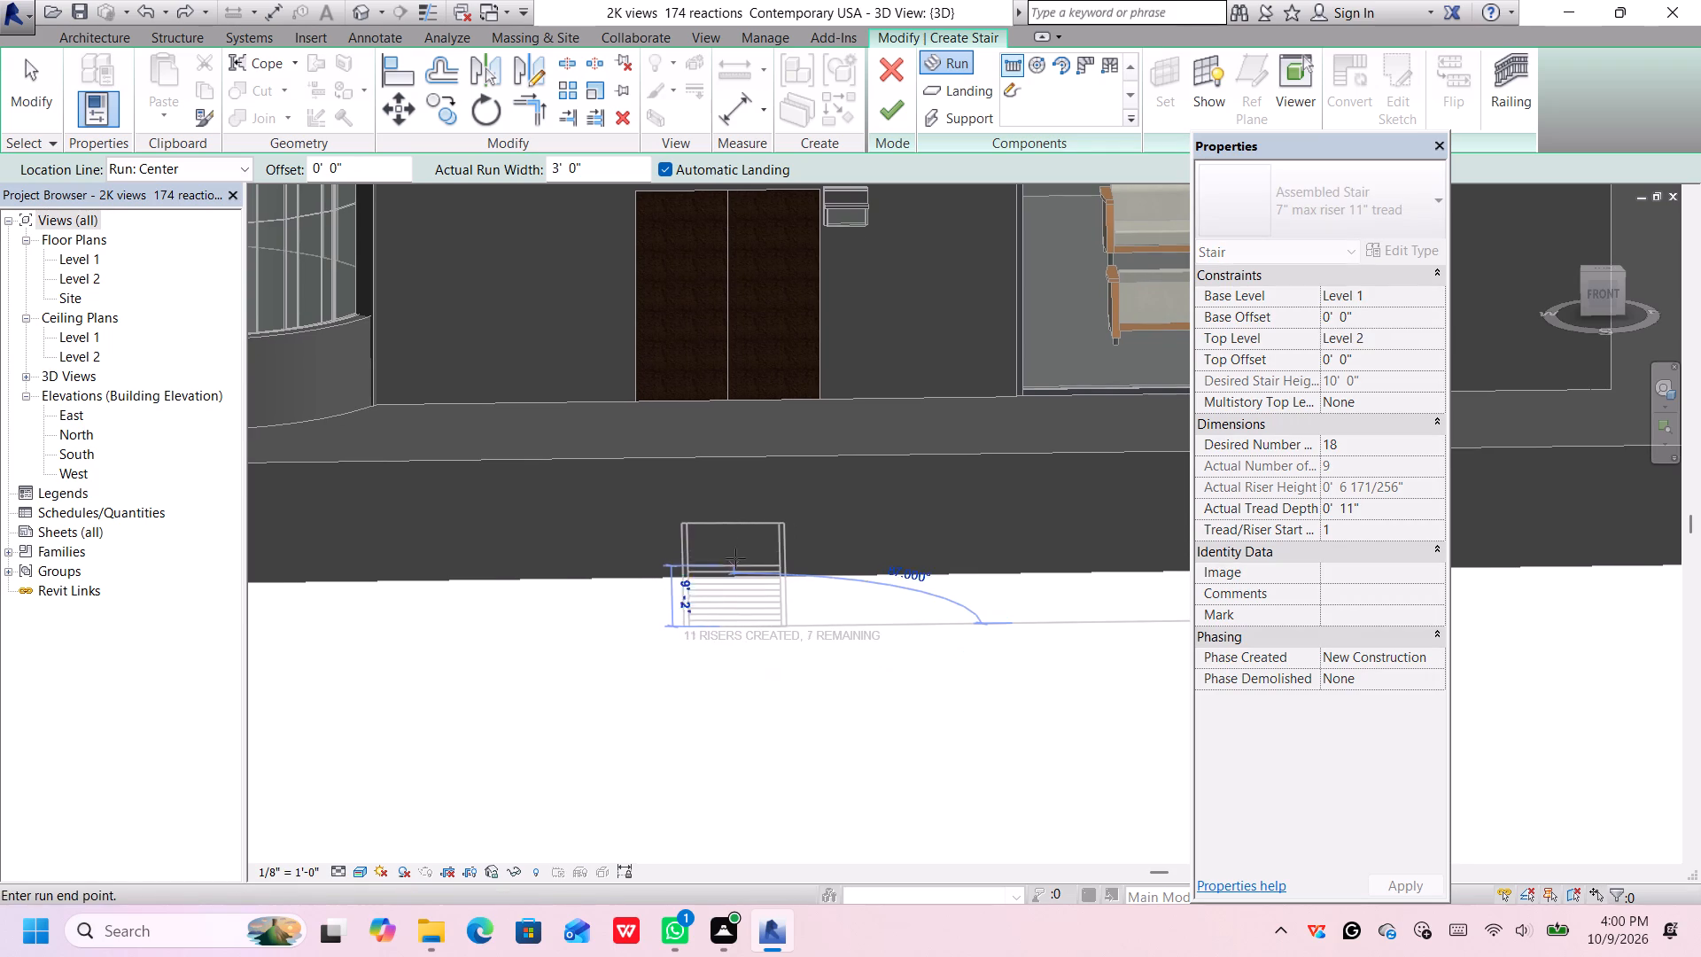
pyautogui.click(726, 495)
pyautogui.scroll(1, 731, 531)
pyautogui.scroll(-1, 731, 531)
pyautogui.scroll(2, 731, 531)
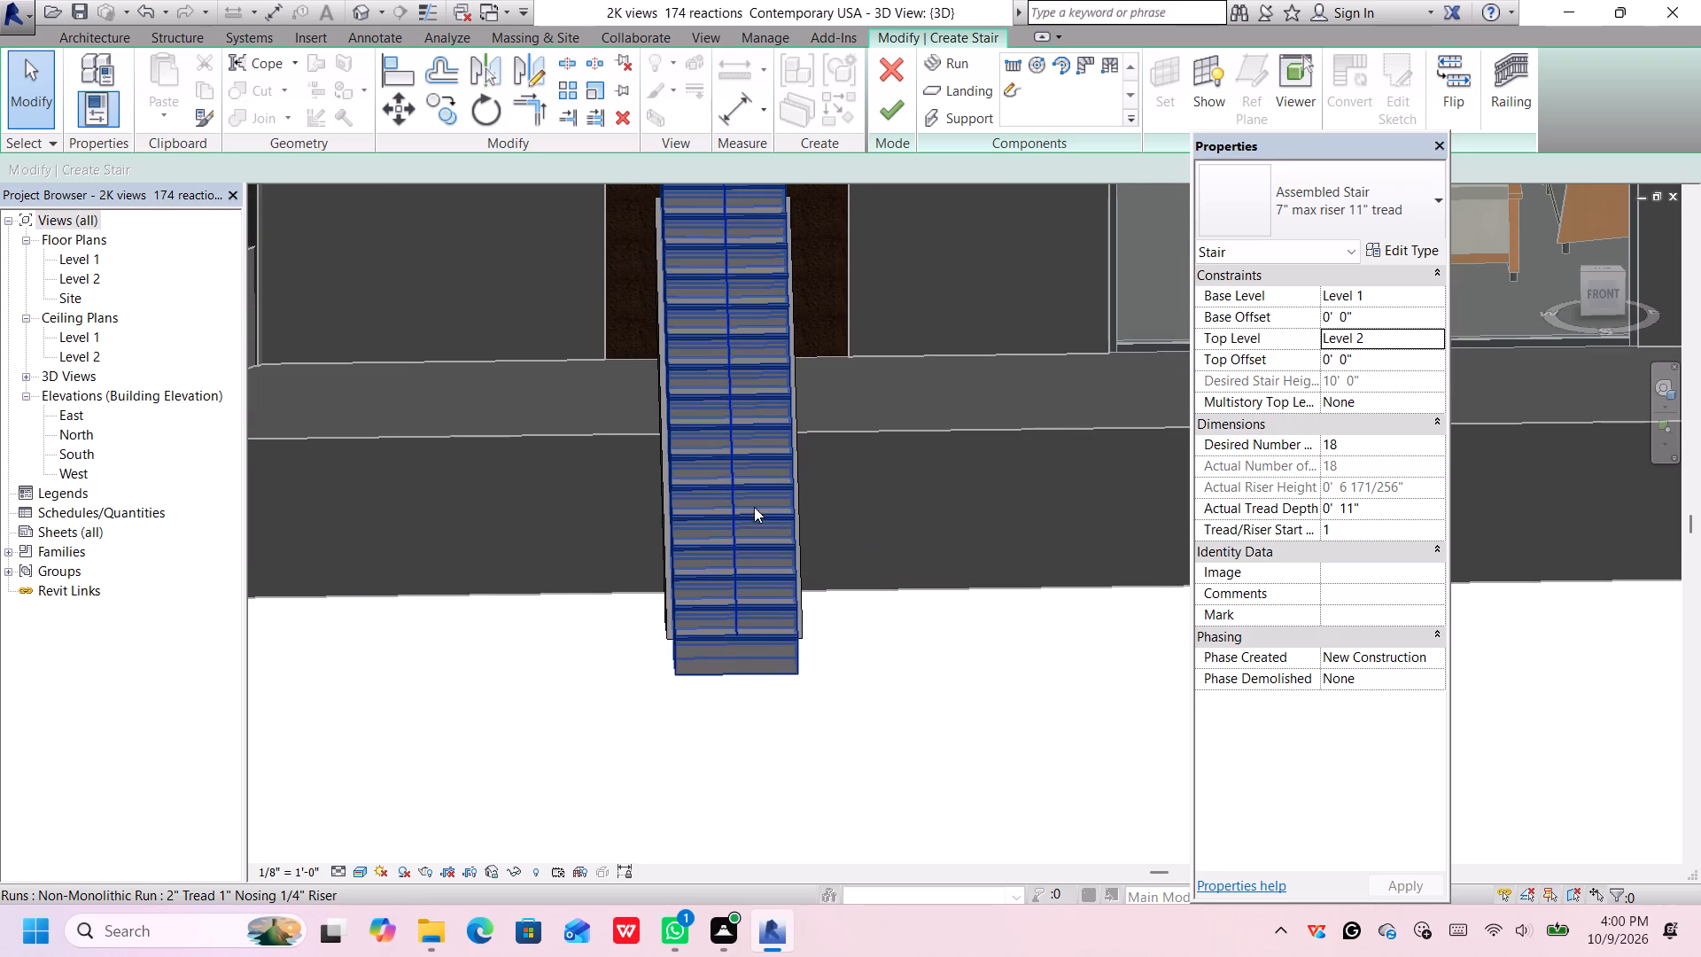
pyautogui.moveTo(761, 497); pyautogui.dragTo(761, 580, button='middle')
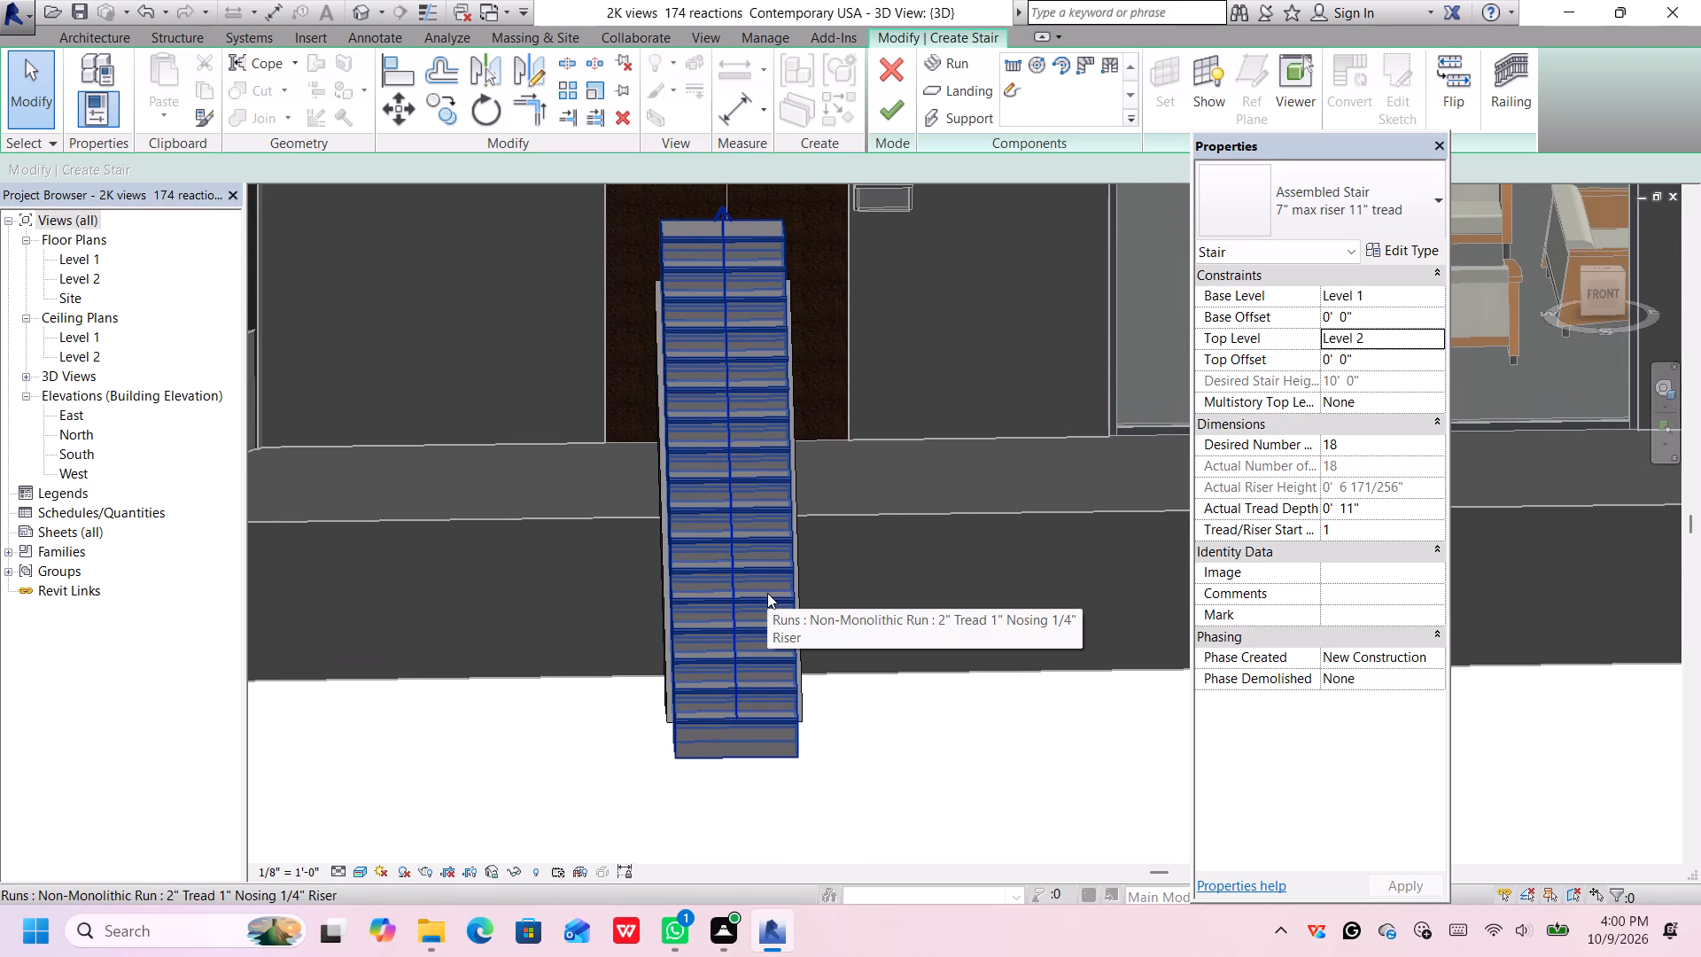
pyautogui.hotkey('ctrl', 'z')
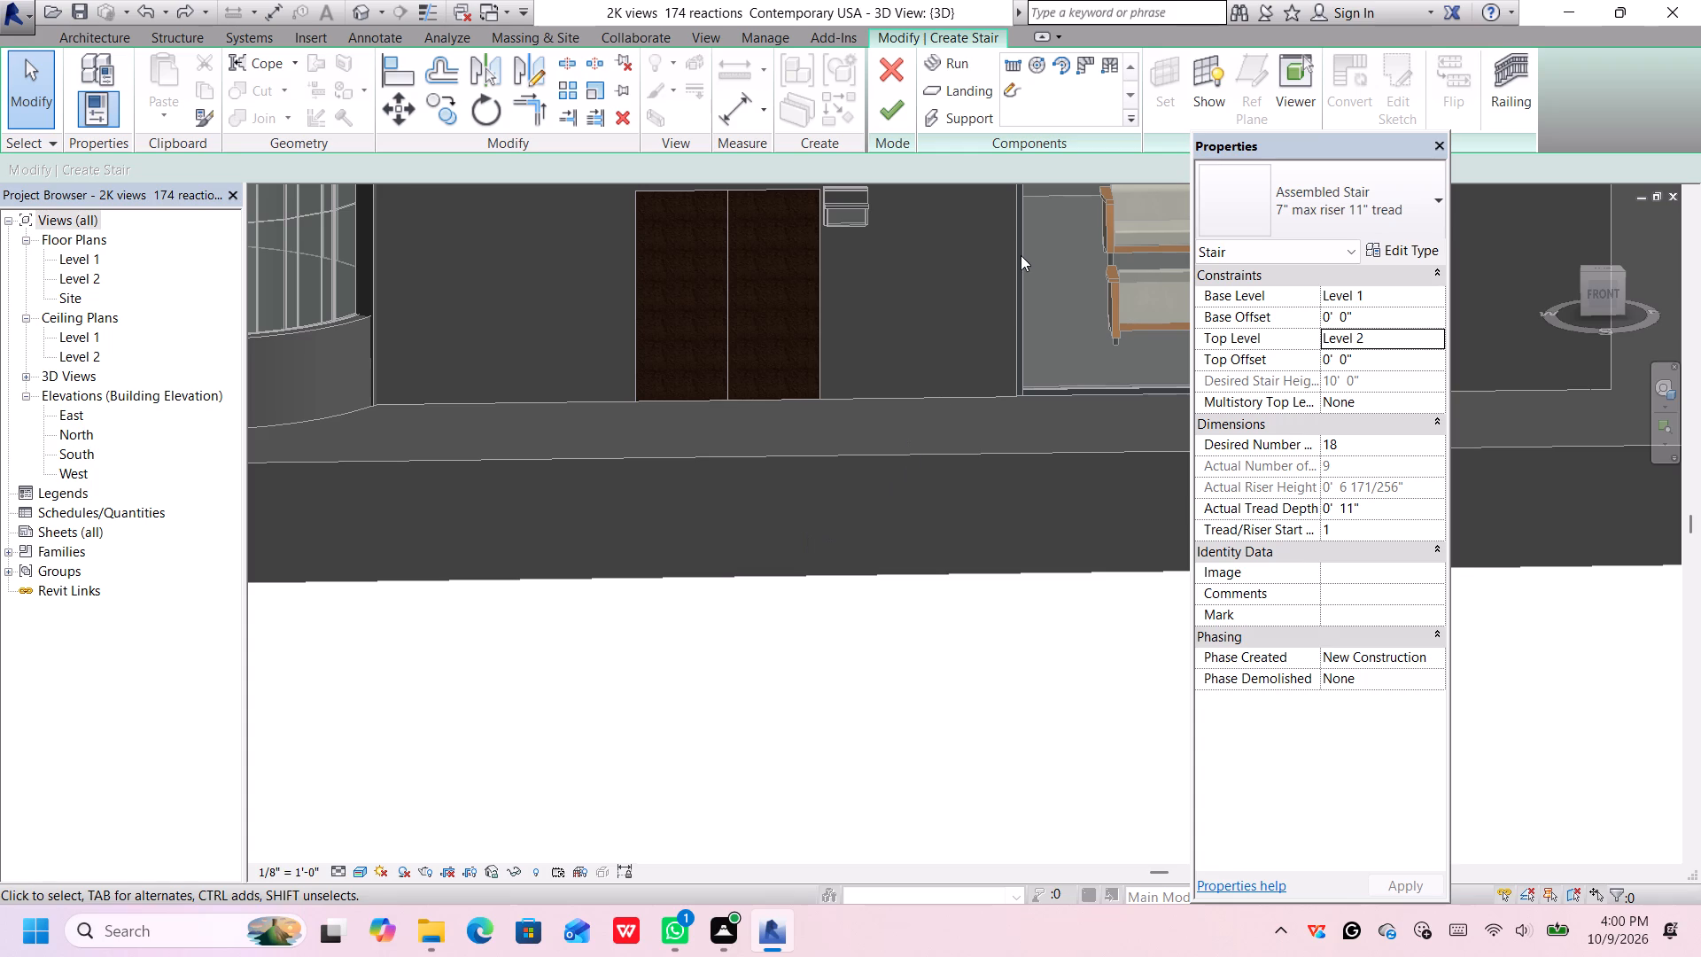
# Draw a straight stair run about 6'-5" long and 3'-0" wide in front of the floor slab, heading toward the double door.
pyautogui.click(1013, 61)
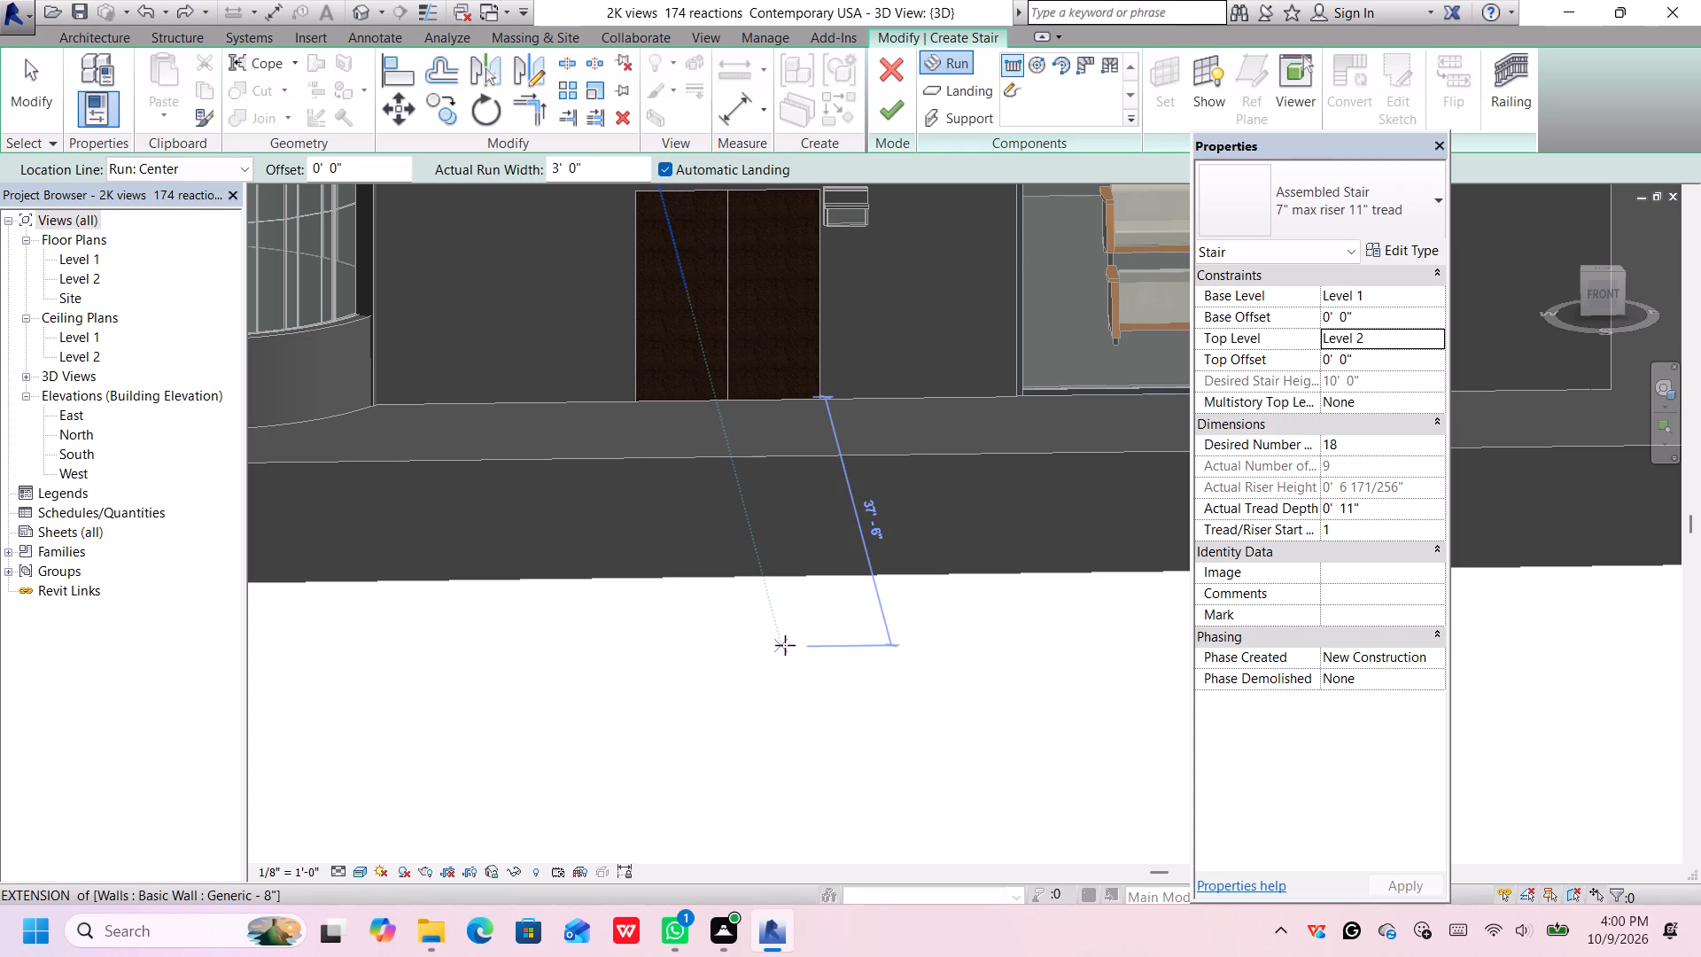
pyautogui.click(785, 645)
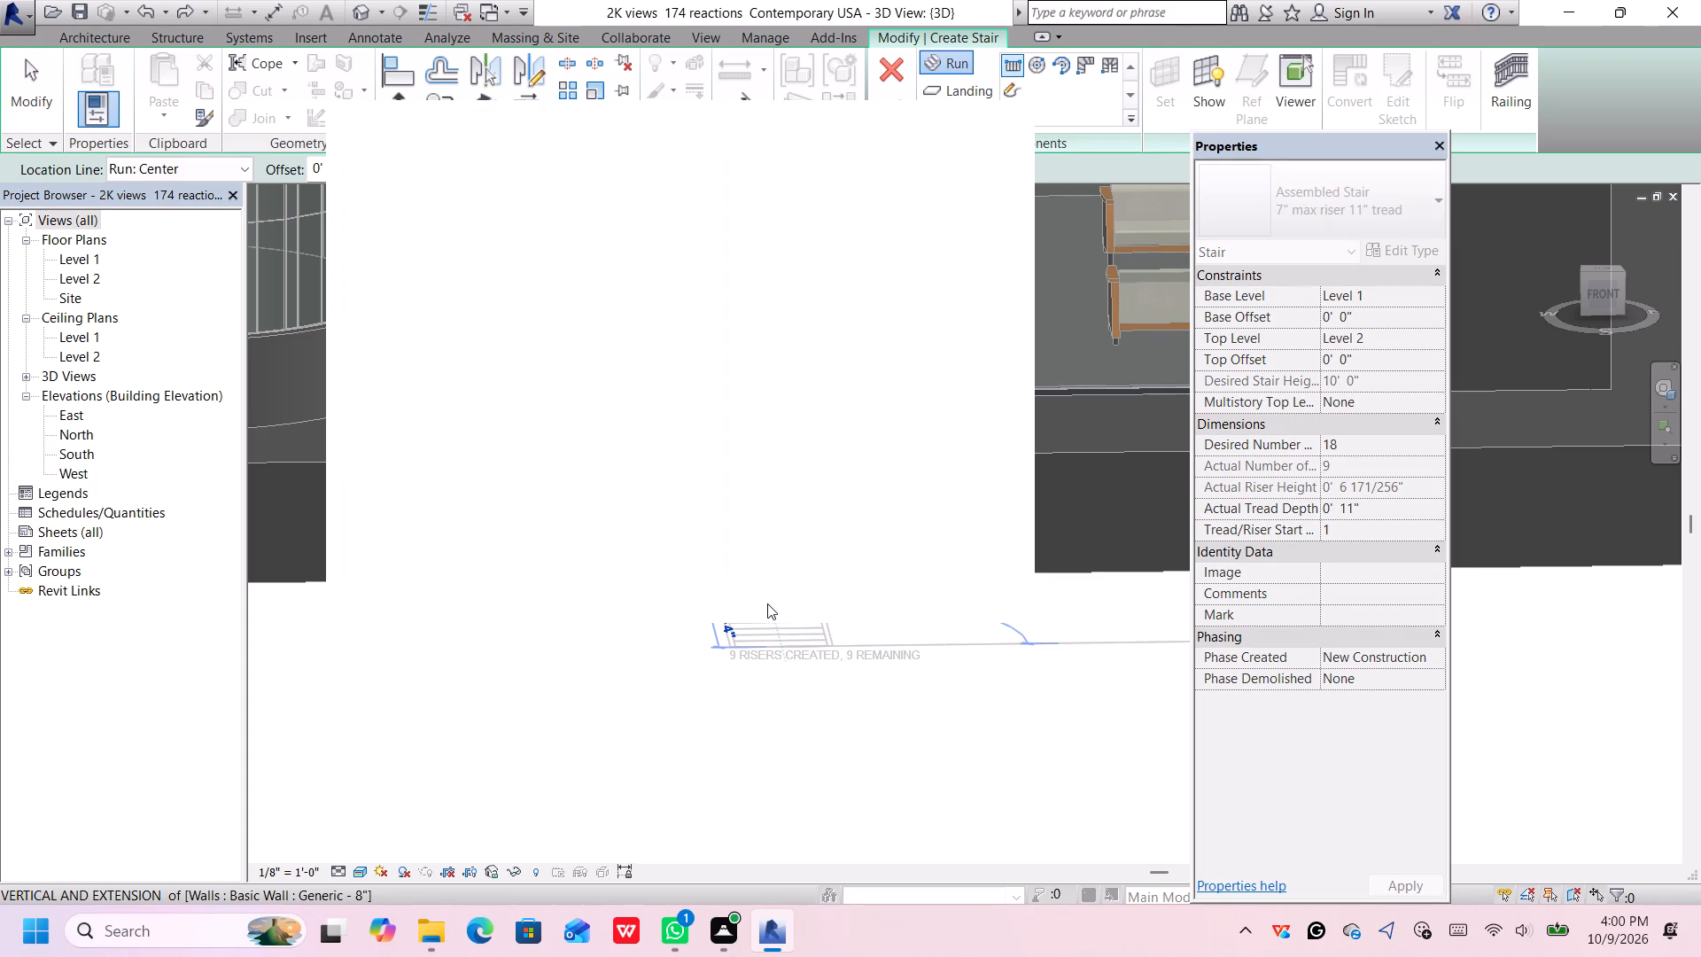
pyautogui.click(769, 602)
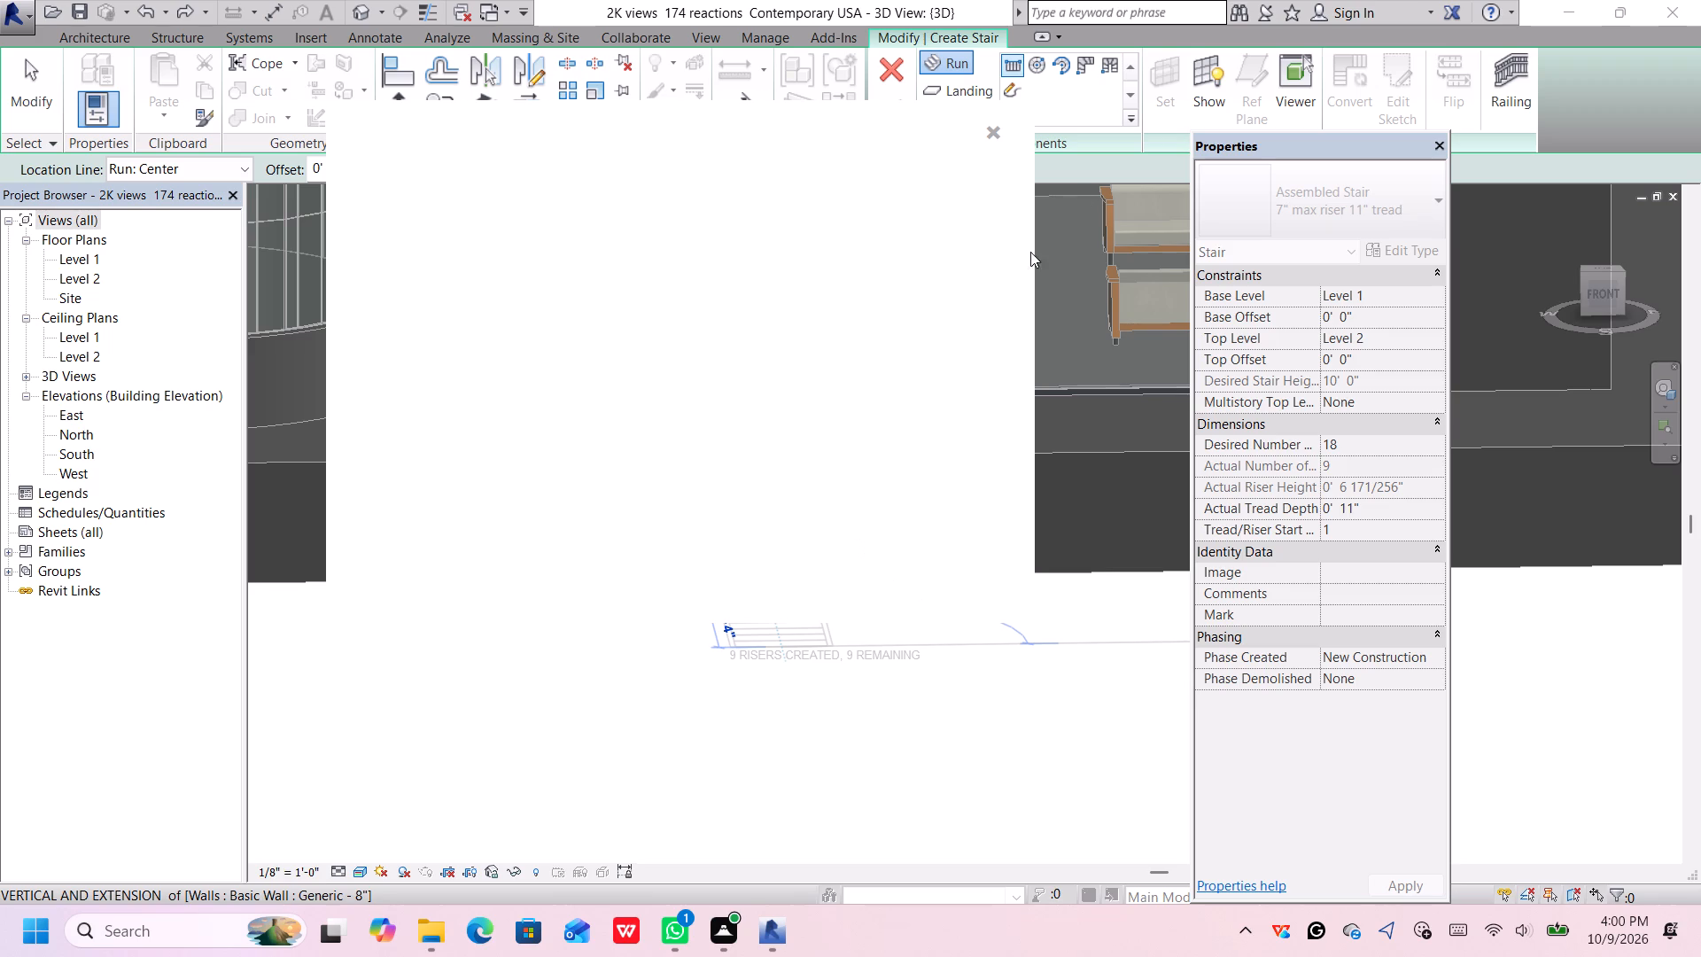
pyautogui.click(993, 128)
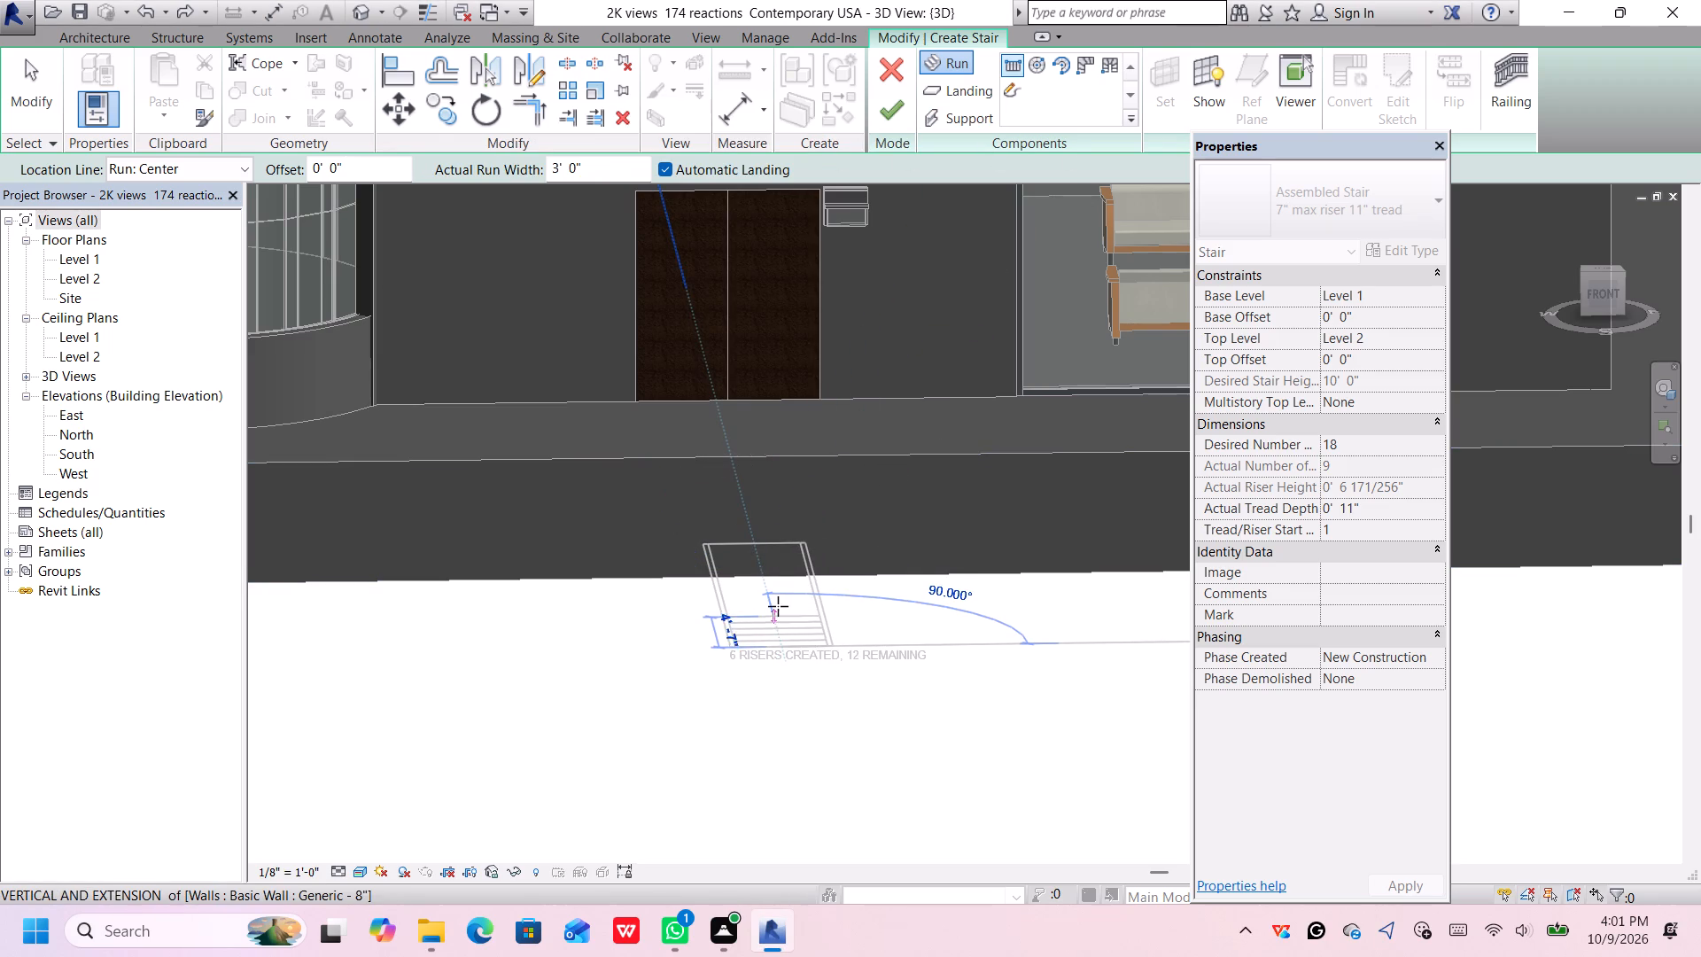
pyautogui.click(778, 605)
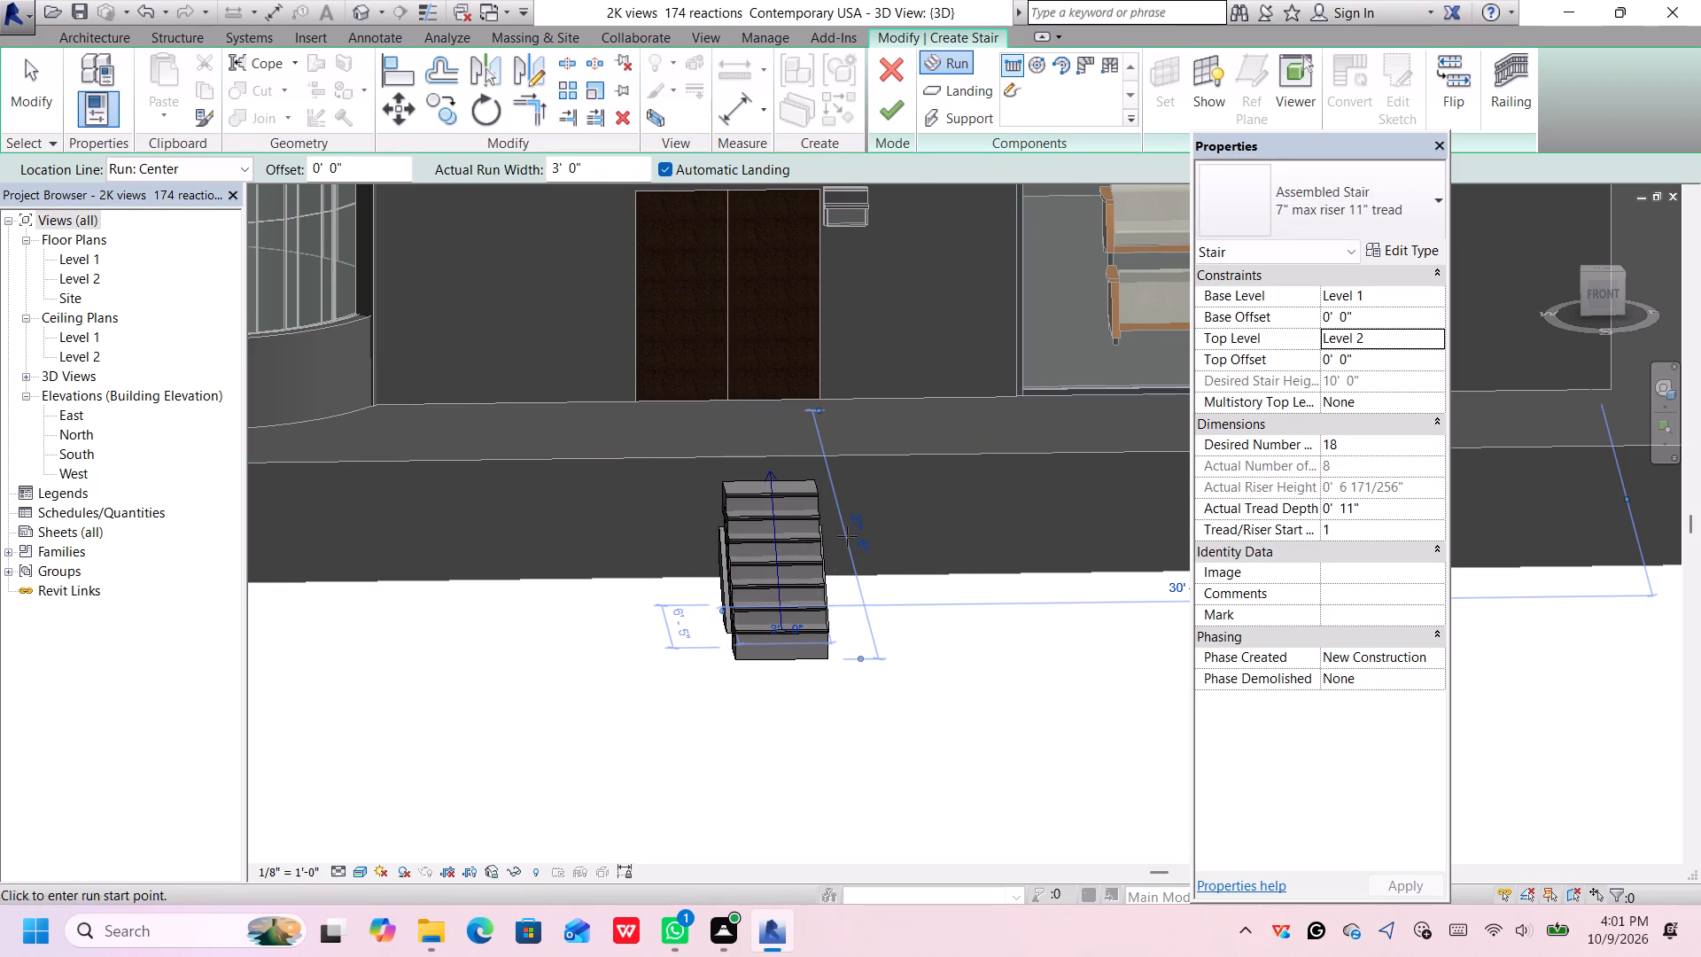
pyautogui.scroll(2, 847, 535)
pyautogui.scroll(-1, 847, 535)
pyautogui.scroll(1, 847, 535)
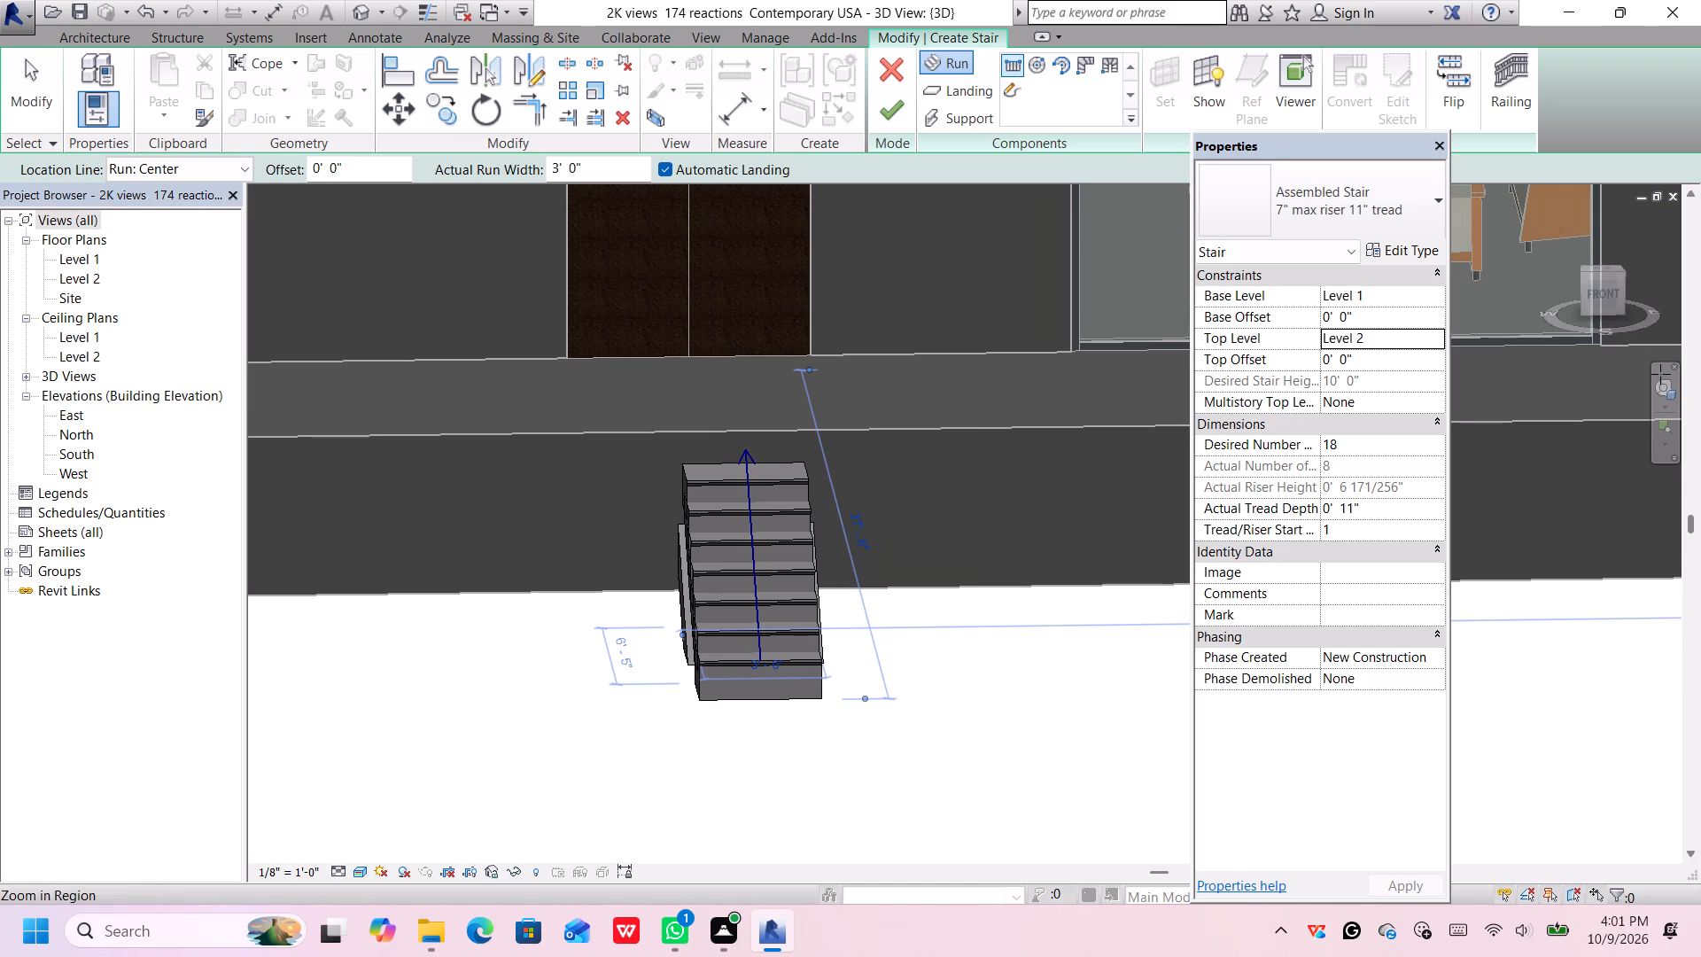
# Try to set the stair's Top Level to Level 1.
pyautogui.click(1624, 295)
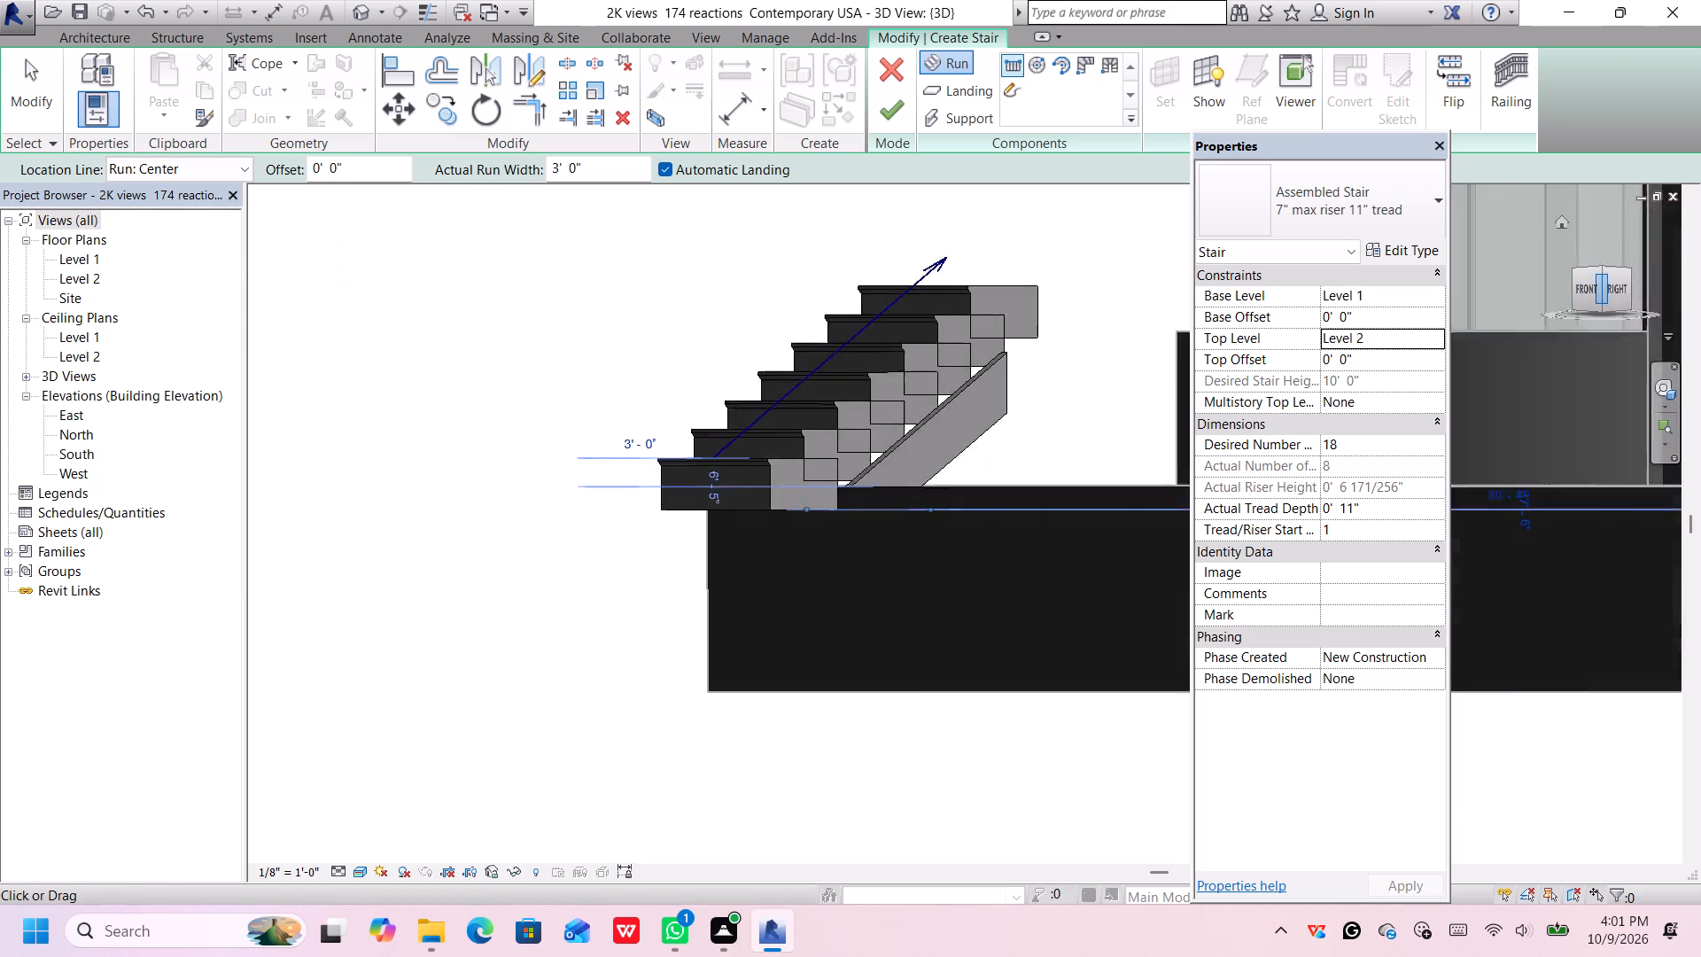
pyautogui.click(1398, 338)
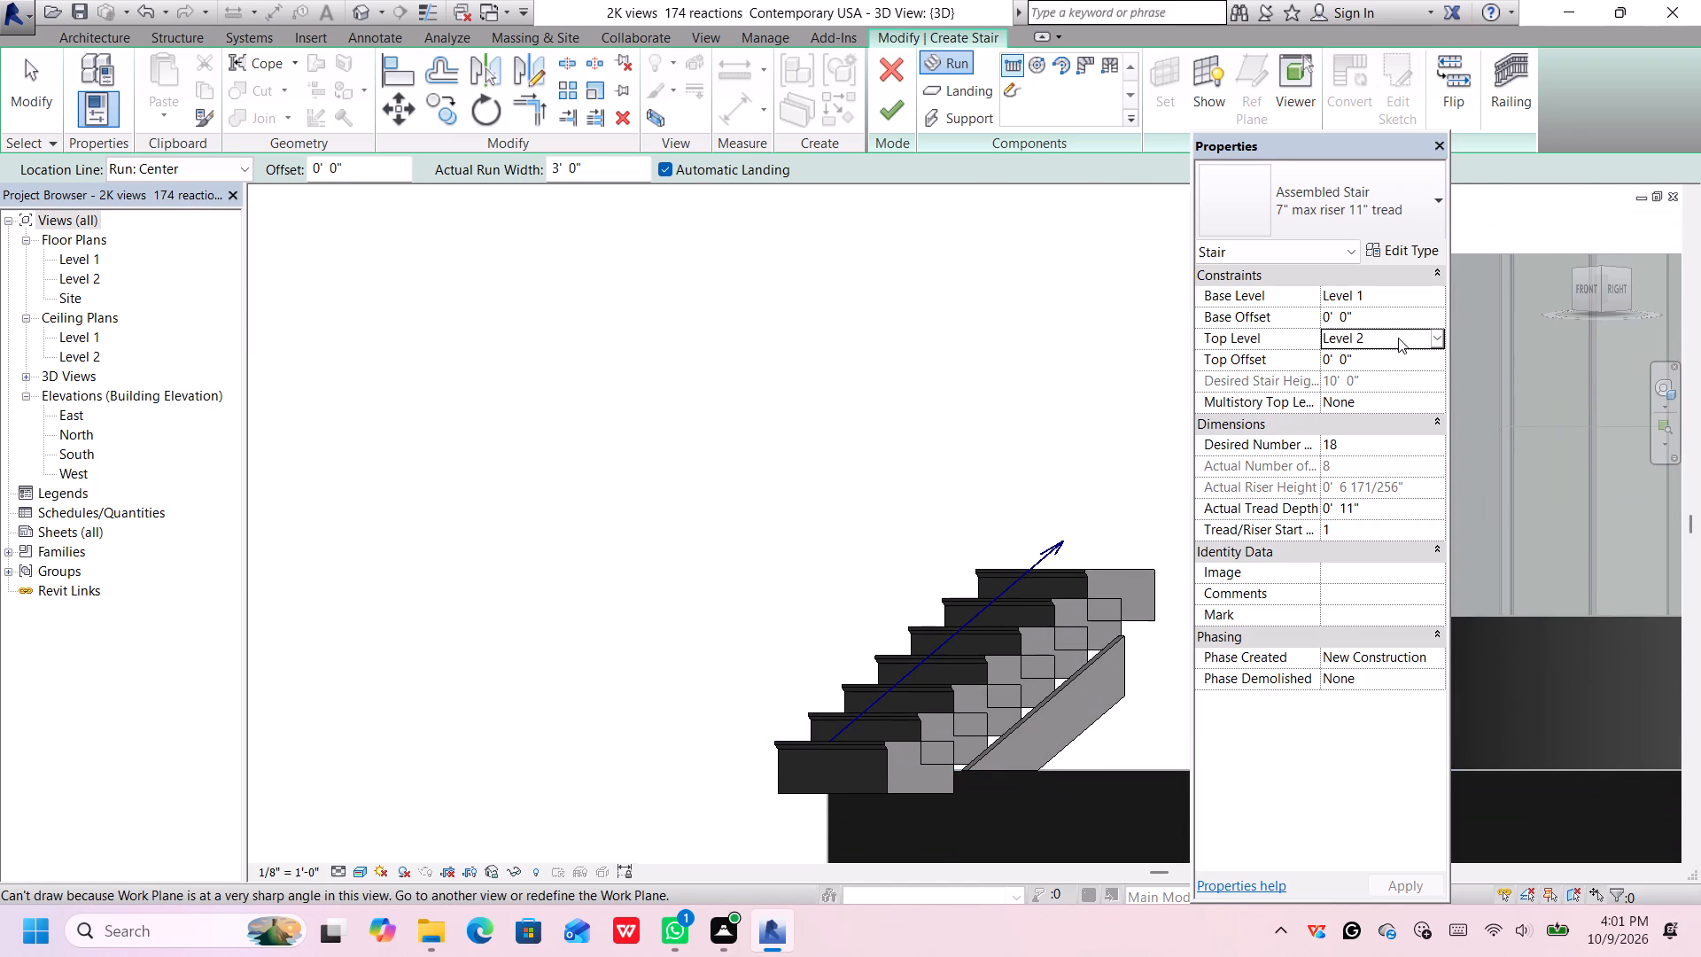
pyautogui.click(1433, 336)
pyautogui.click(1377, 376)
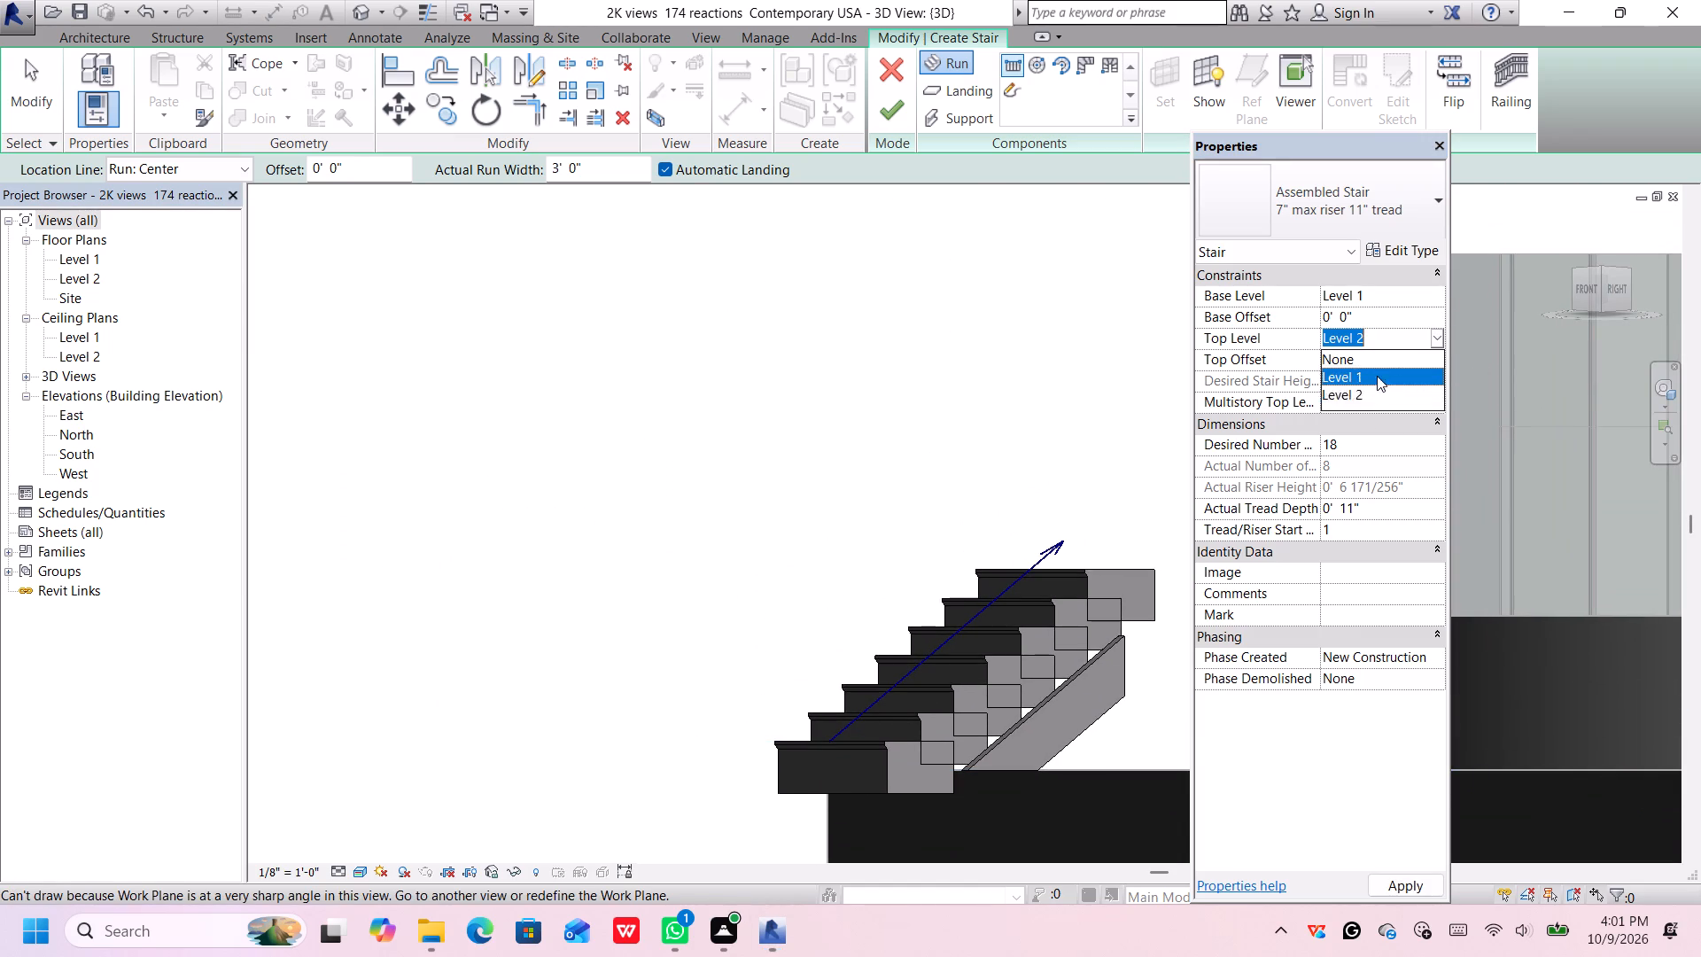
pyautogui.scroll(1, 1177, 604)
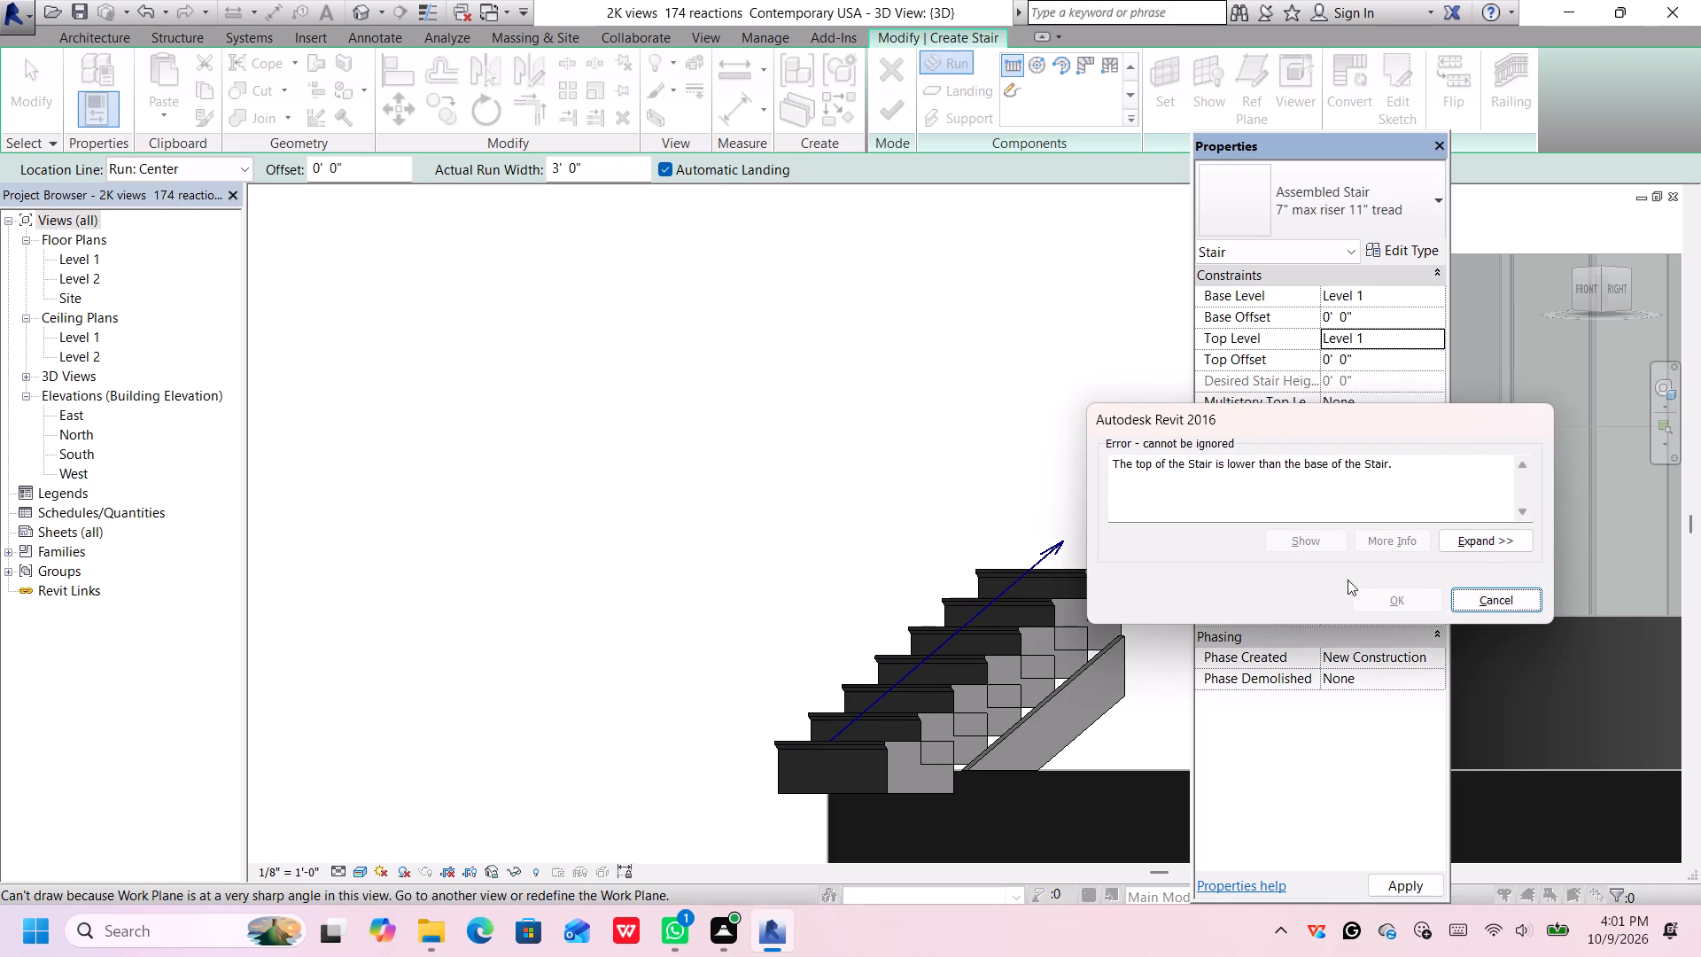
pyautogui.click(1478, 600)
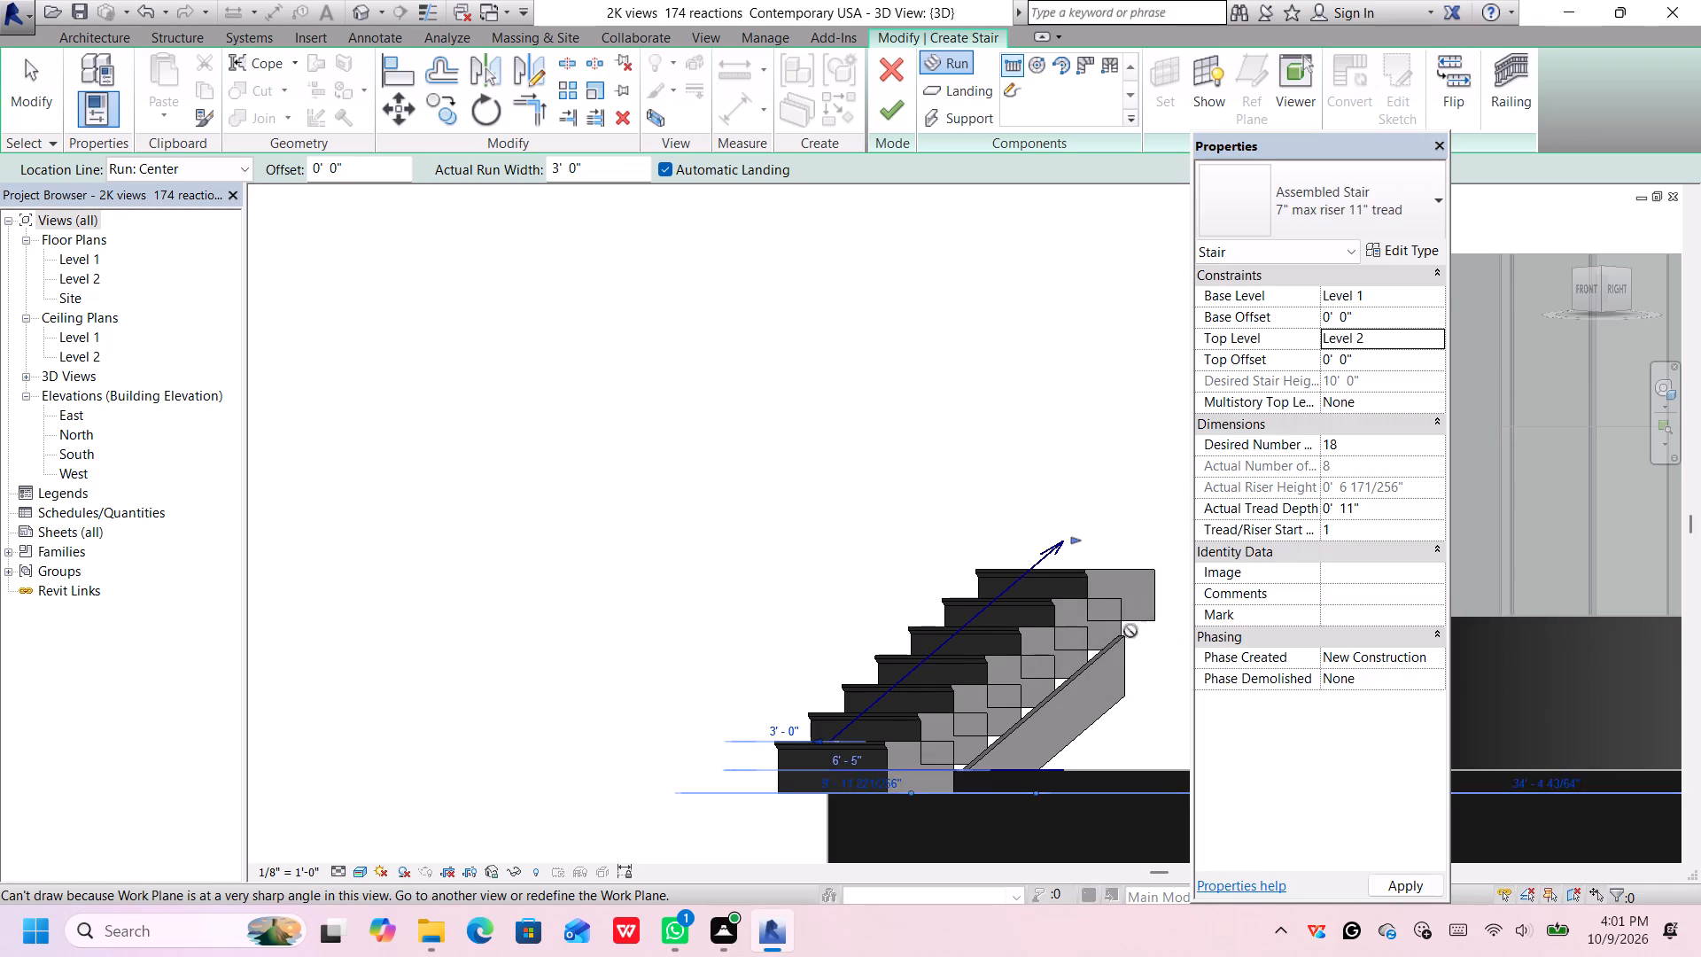
# Examine the stair run from the side, front and above against the floor slab's front edge and the double door.
pyautogui.scroll(-4, 1130, 631)
pyautogui.moveTo(1125, 644); pyautogui.dragTo(1044, 481, button='middle')
pyautogui.scroll(3, 1025, 596)
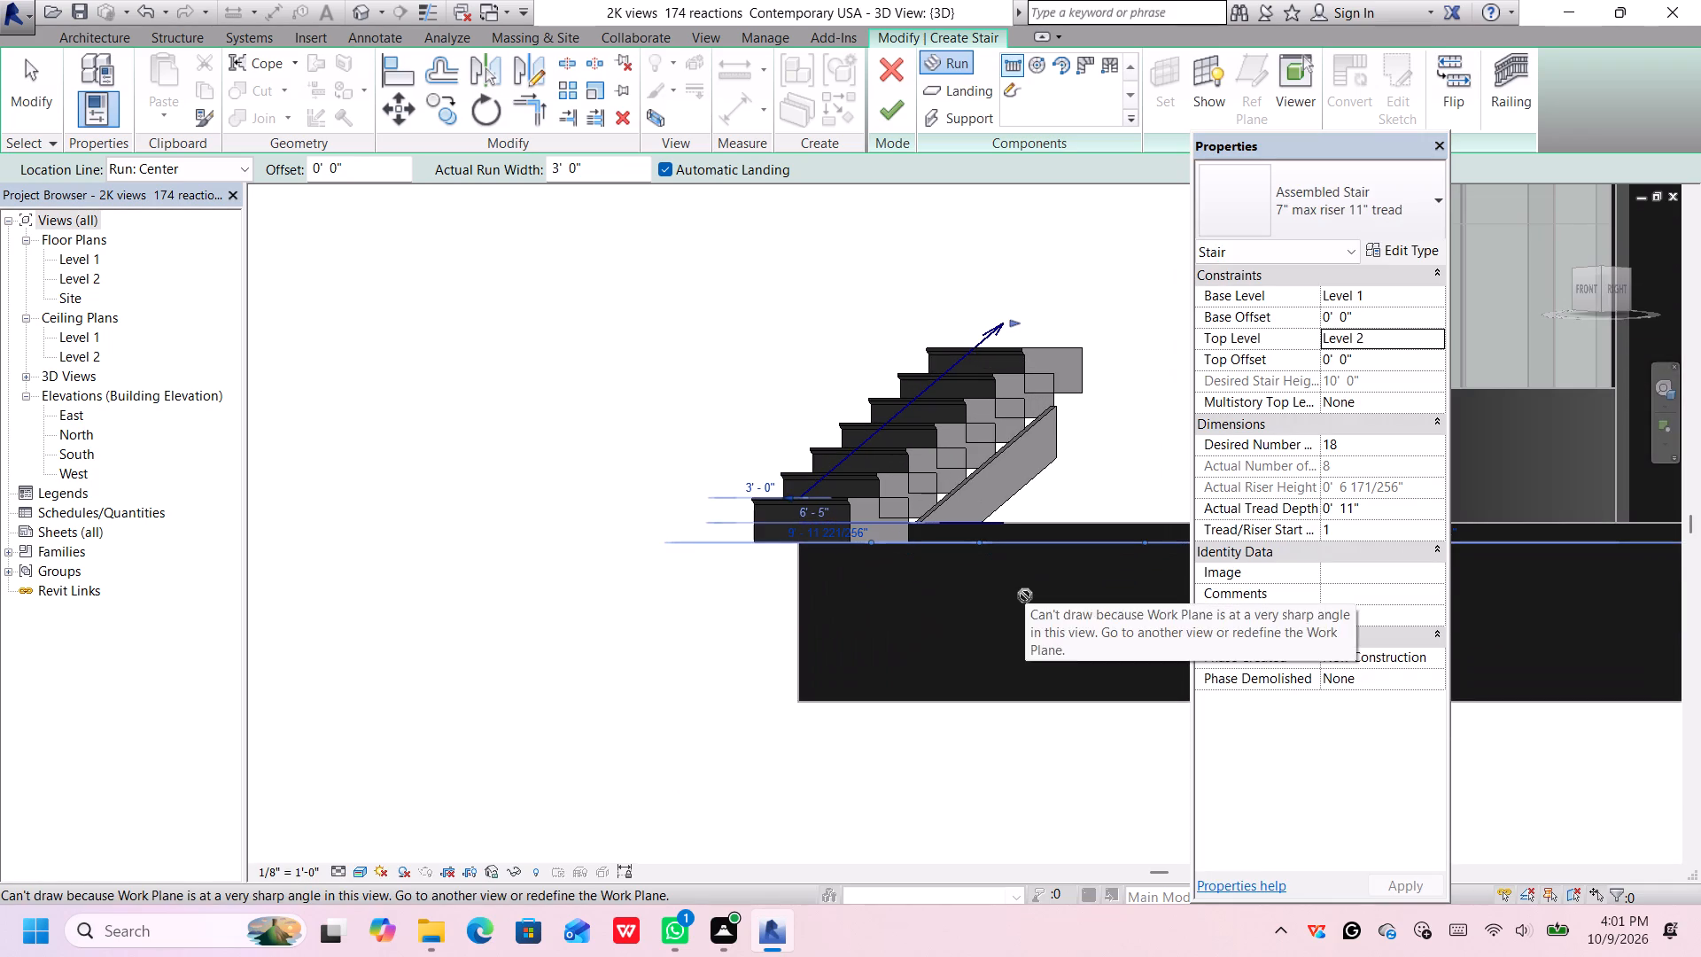
pyautogui.keyDown('shift'); pyautogui.moveTo(1025, 596); pyautogui.dragTo(1216, 716, button='middle'); pyautogui.keyUp('shift')
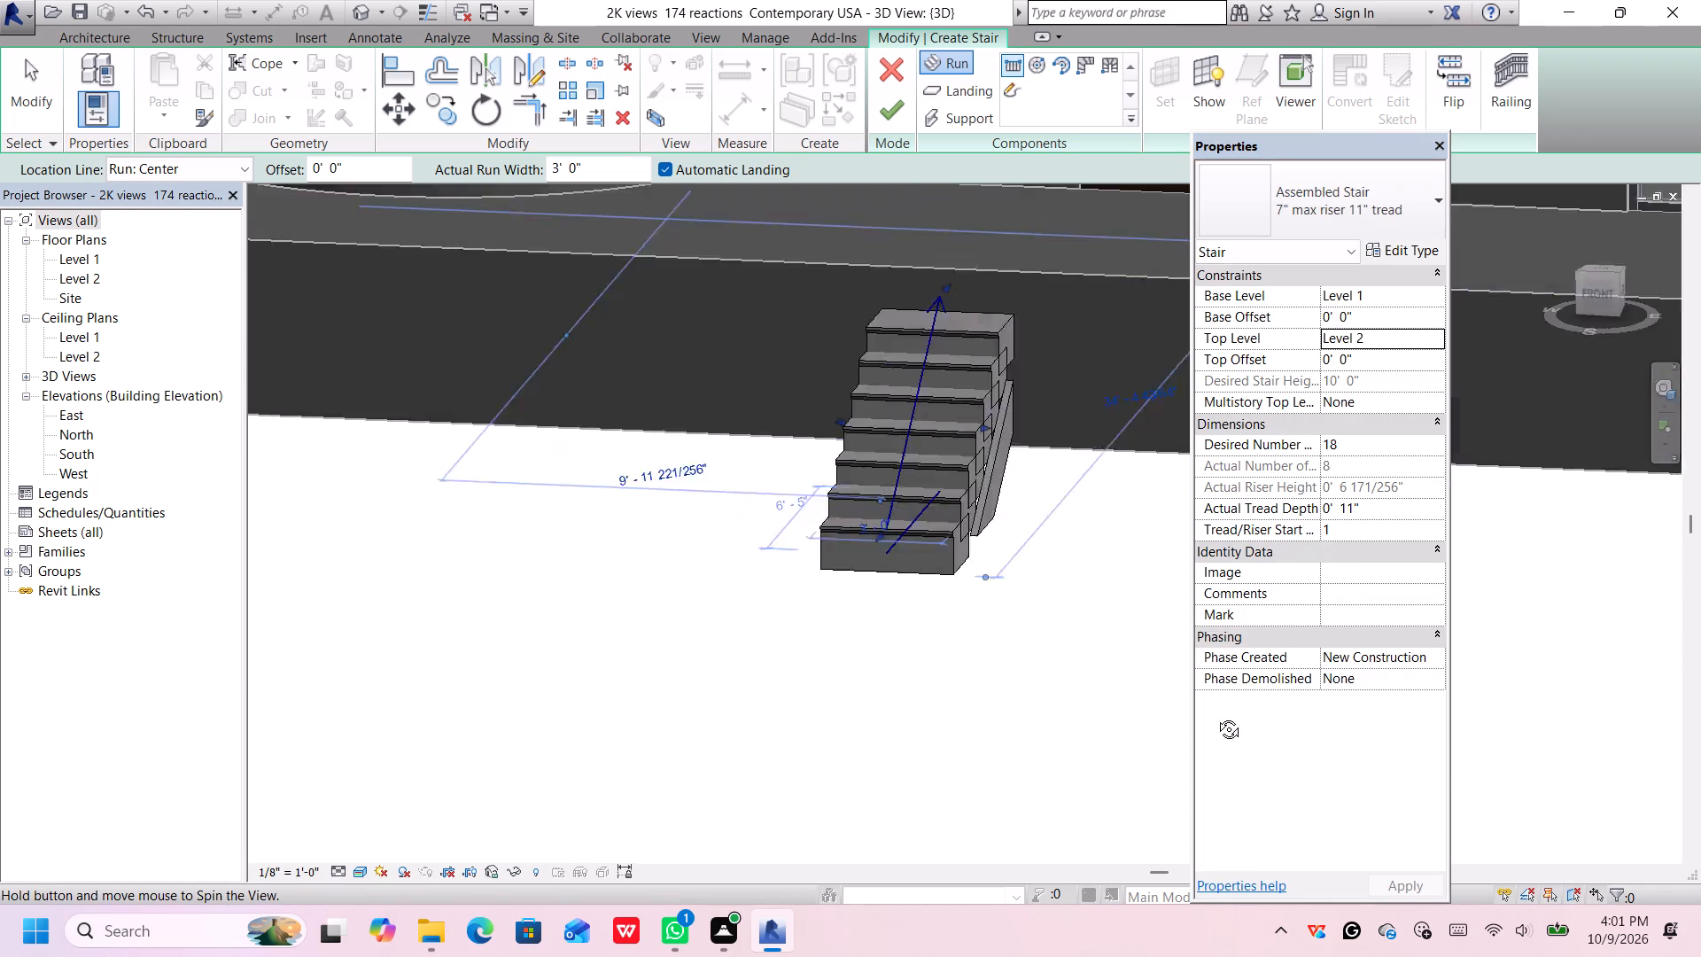
pyautogui.keyDown('shift'); pyautogui.moveTo(1216, 716); pyautogui.dragTo(1221, 716, button='middle'); pyautogui.keyUp('shift')
pyautogui.keyDown('shift'); pyautogui.moveTo(995, 644); pyautogui.dragTo(805, 477, button='middle'); pyautogui.keyUp('shift')
pyautogui.keyDown('shift'); pyautogui.moveTo(660, 498); pyautogui.dragTo(572, 588, button='middle'); pyautogui.keyUp('shift')
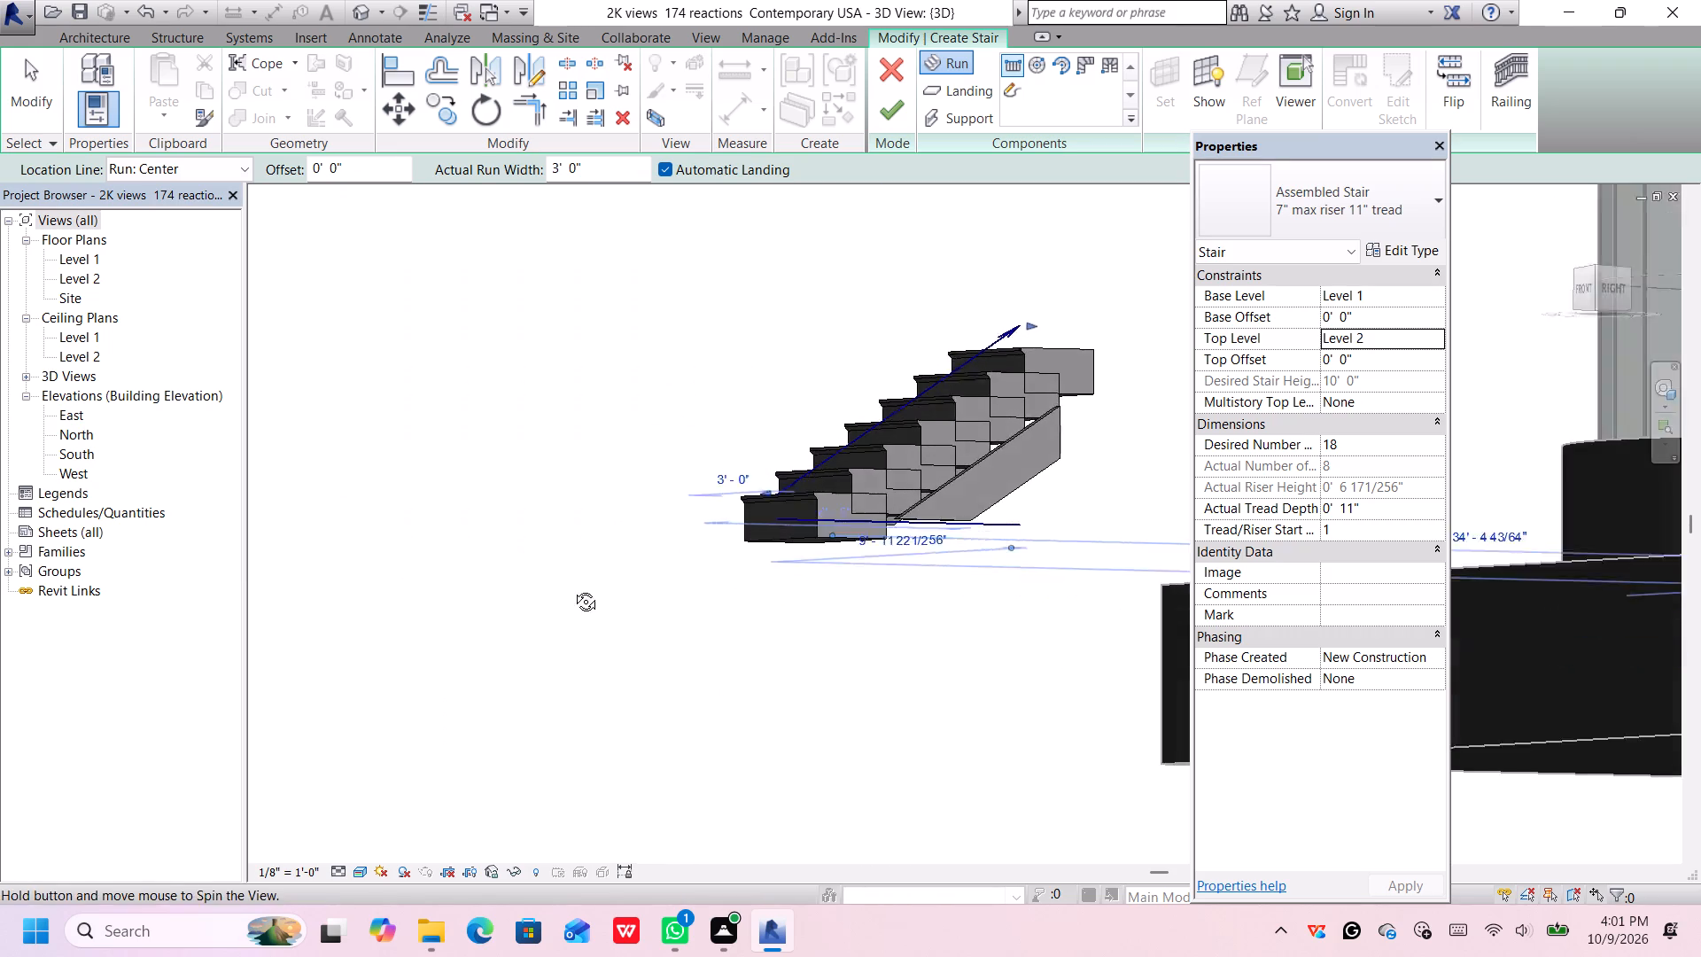
pyautogui.keyDown('shift'); pyautogui.moveTo(572, 588); pyautogui.dragTo(576, 605, button='middle'); pyautogui.keyUp('shift')
pyautogui.scroll(-2, 1008, 527)
pyautogui.scroll(1, 1008, 527)
pyautogui.moveTo(1049, 598); pyautogui.dragTo(1031, 595, button='middle')
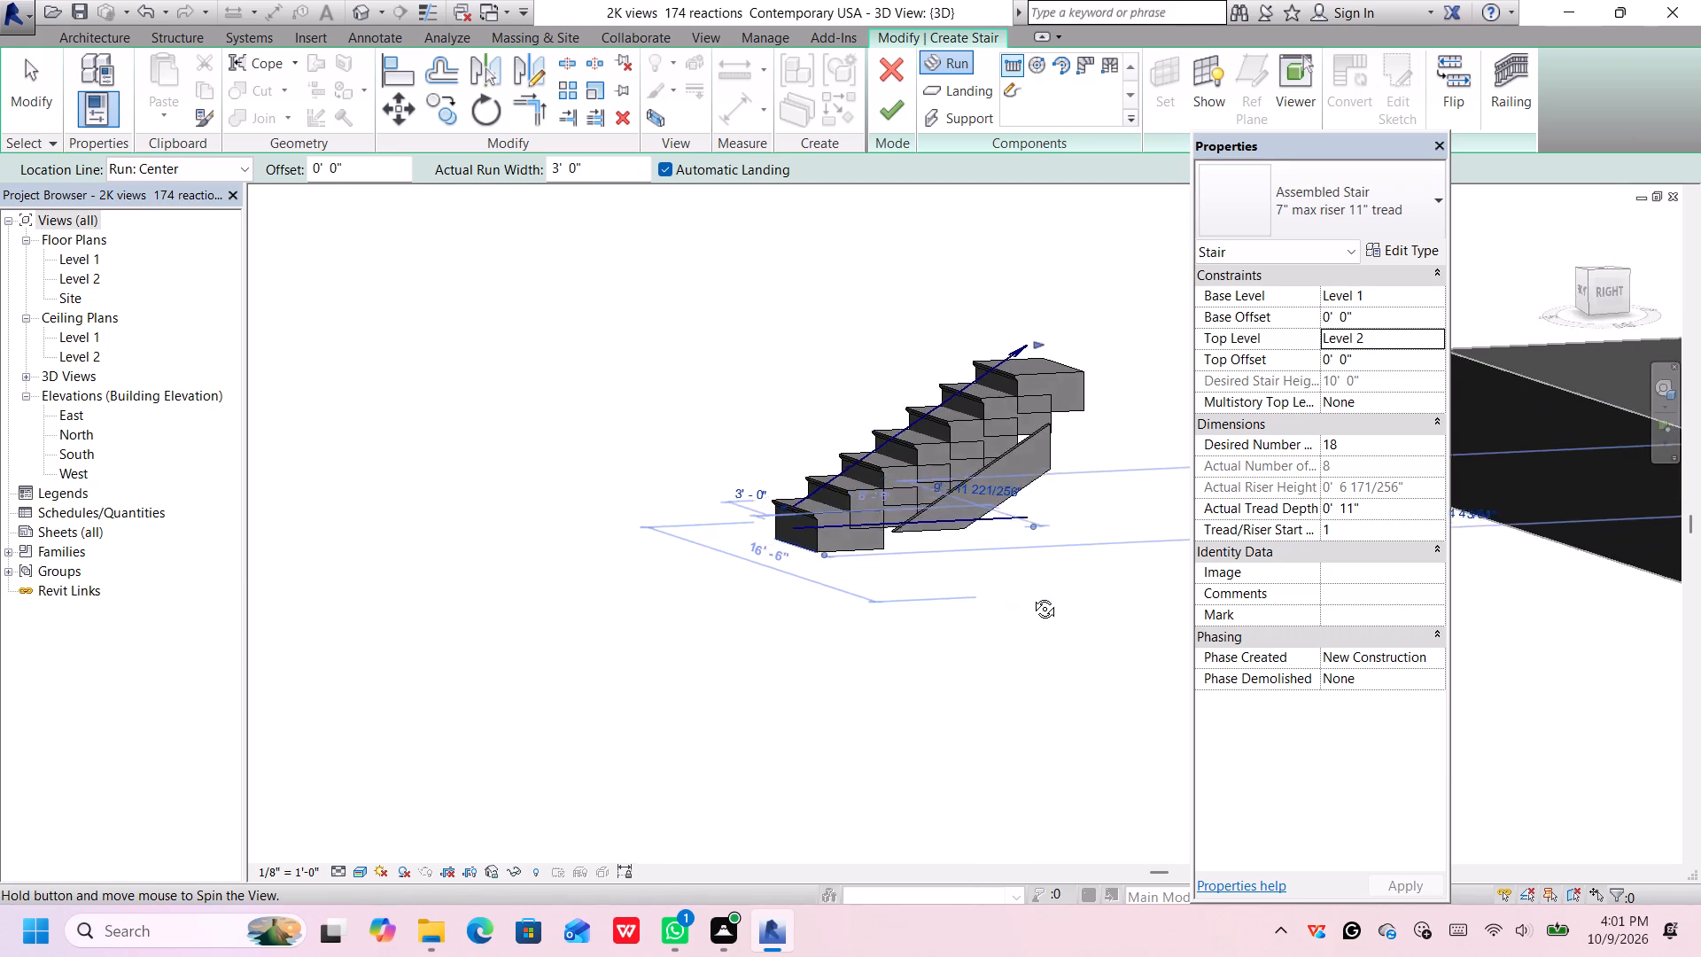
pyautogui.moveTo(1031, 595); pyautogui.dragTo(750, 582, button='middle')
pyautogui.keyDown('shift'); pyautogui.moveTo(606, 517); pyautogui.dragTo(832, 587, button='middle'); pyautogui.keyUp('shift')
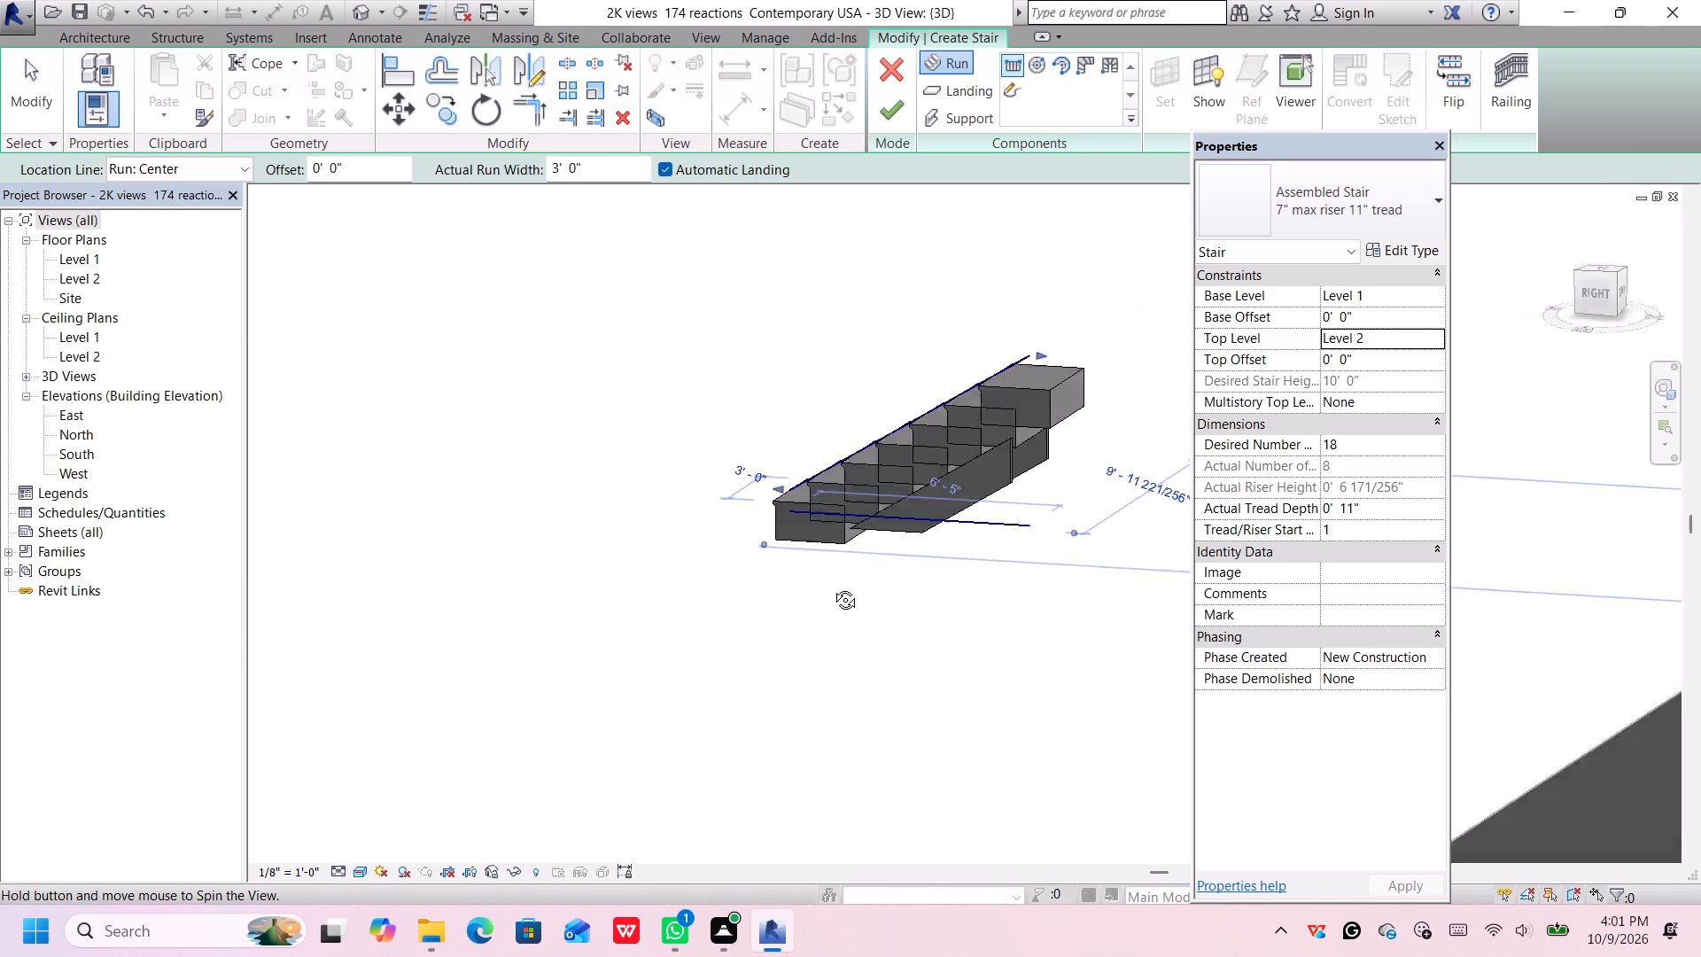
pyautogui.keyDown('shift'); pyautogui.moveTo(832, 587); pyautogui.dragTo(963, 587, button='middle'); pyautogui.keyUp('shift')
pyautogui.scroll(4, 1014, 506)
pyautogui.keyDown('shift'); pyautogui.middleClick(960, 547); pyautogui.keyUp('shift')
pyautogui.keyDown('shift'); pyautogui.moveTo(964, 550); pyautogui.dragTo(1139, 621, button='middle'); pyautogui.keyUp('shift')
pyautogui.scroll(3, 807, 531)
pyautogui.scroll(-5, 824, 506)
pyautogui.keyDown('shift'); pyautogui.moveTo(707, 551); pyautogui.dragTo(708, 554, button='middle'); pyautogui.keyUp('shift')
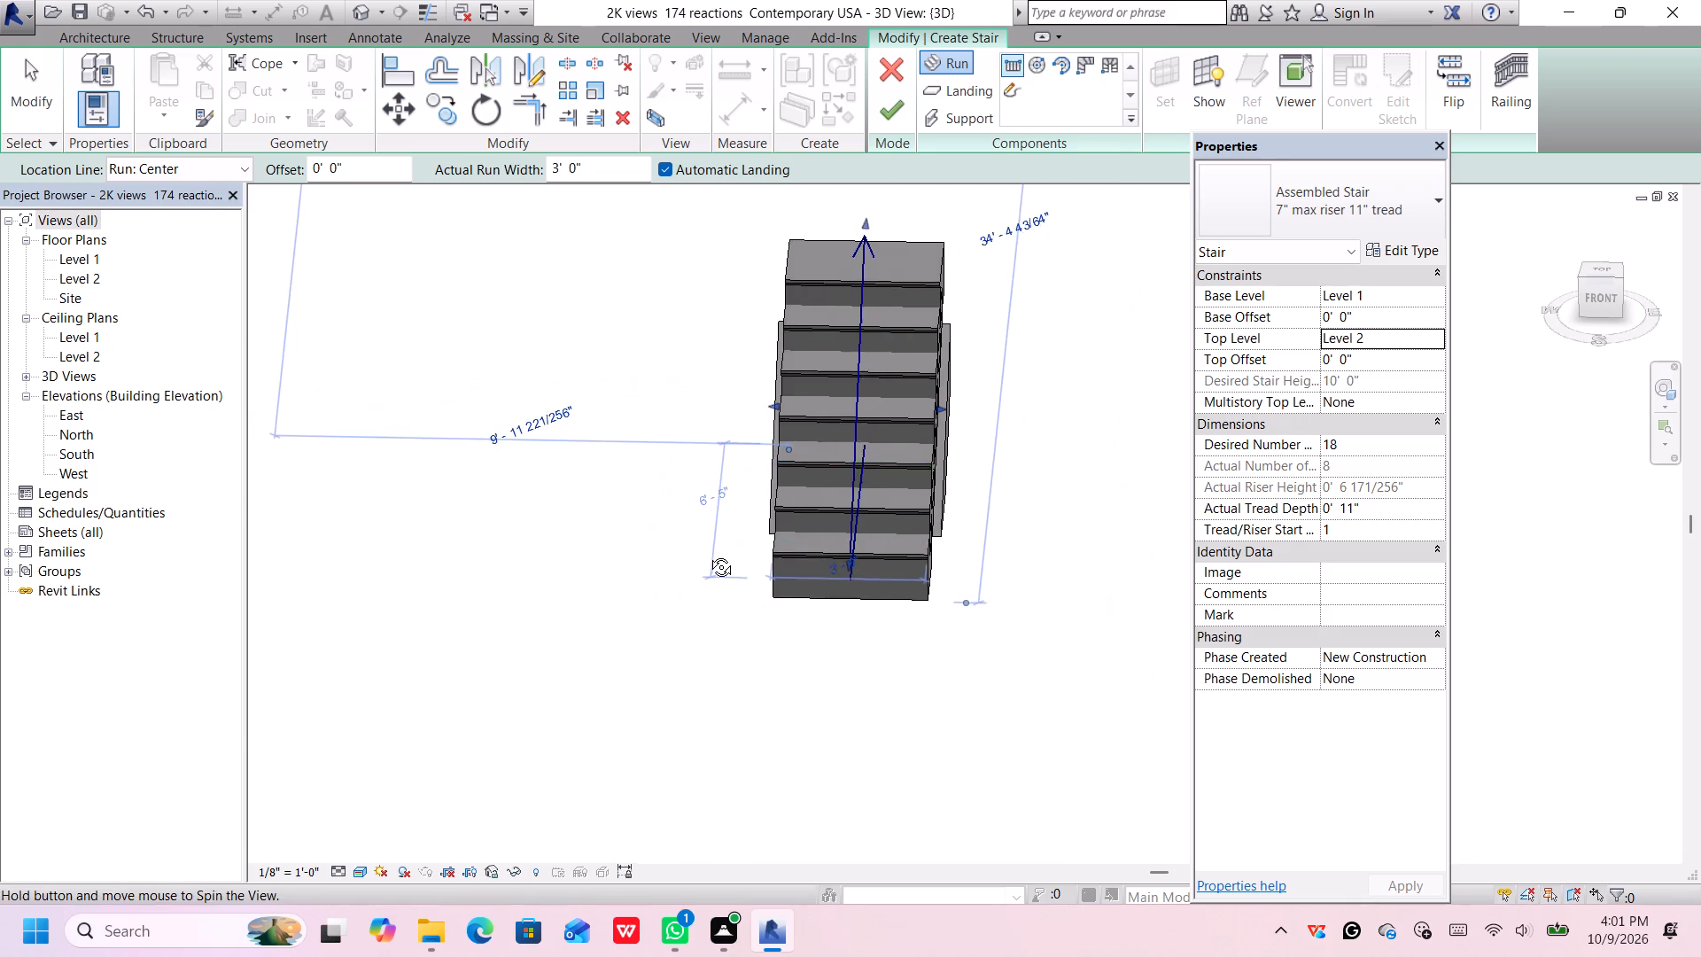
pyautogui.keyDown('shift'); pyautogui.moveTo(708, 554); pyautogui.dragTo(1004, 593, button='middle'); pyautogui.keyUp('shift')
pyautogui.scroll(1, 917, 580)
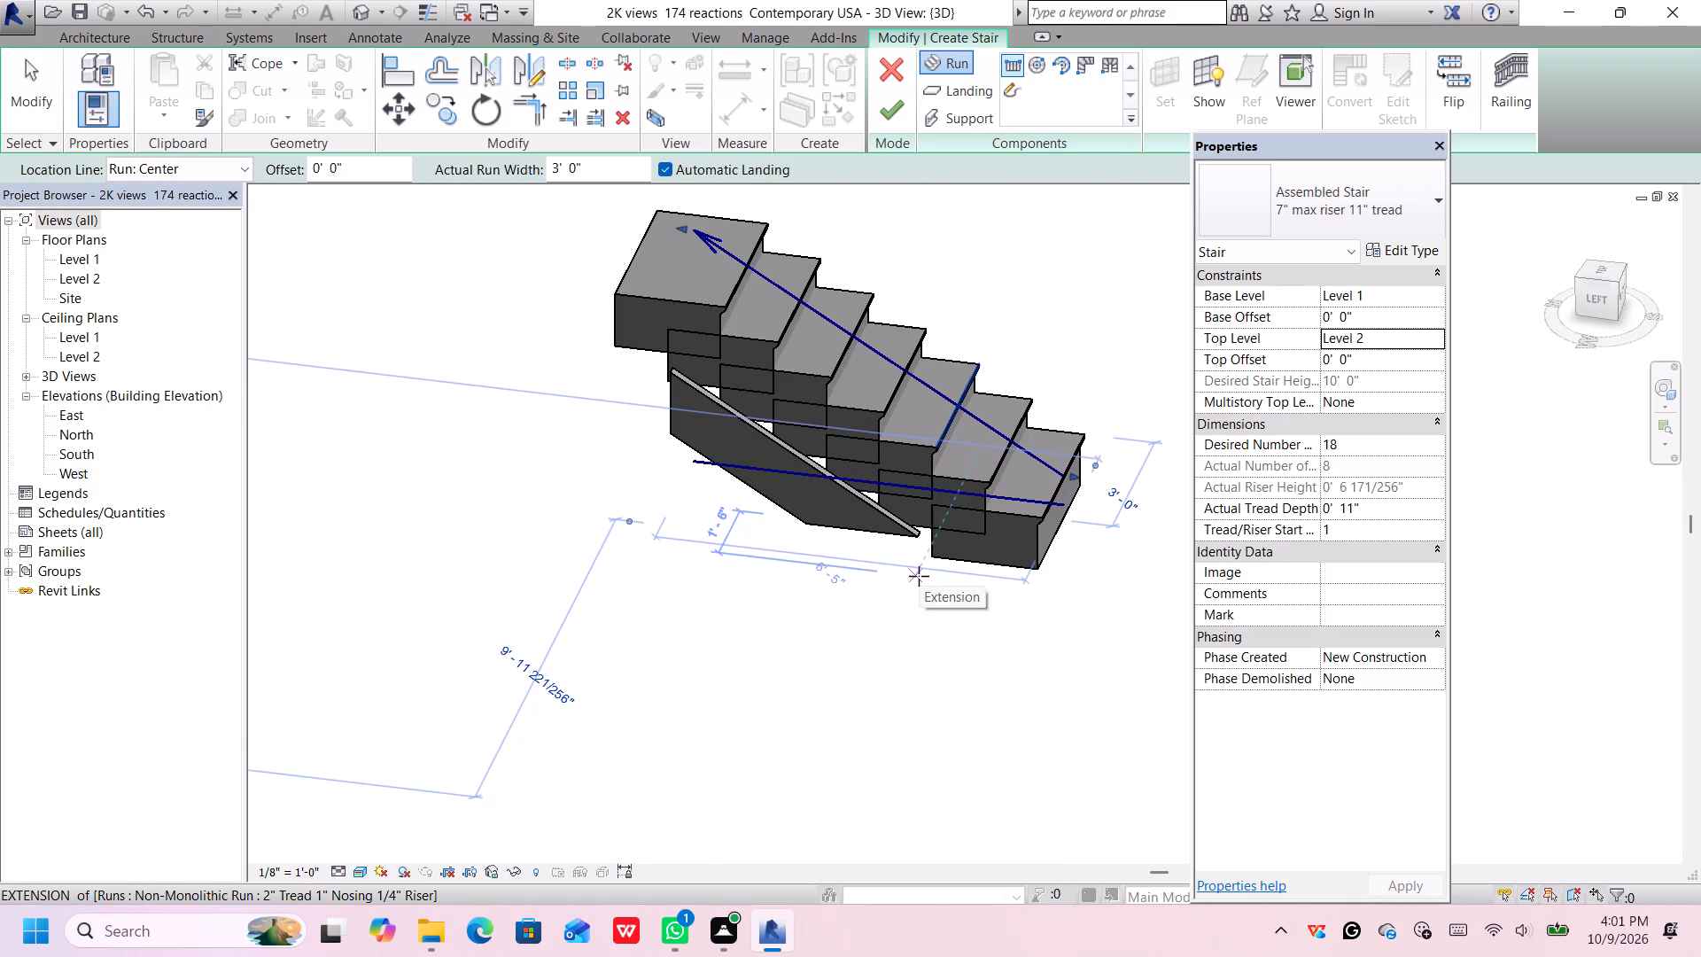
pyautogui.scroll(-5, 921, 575)
pyautogui.moveTo(939, 604); pyautogui.dragTo(838, 669, button='middle')
pyautogui.scroll(-1, 939, 606)
pyautogui.scroll(-1, 858, 528)
pyautogui.moveTo(986, 448); pyautogui.dragTo(956, 539, button='middle')
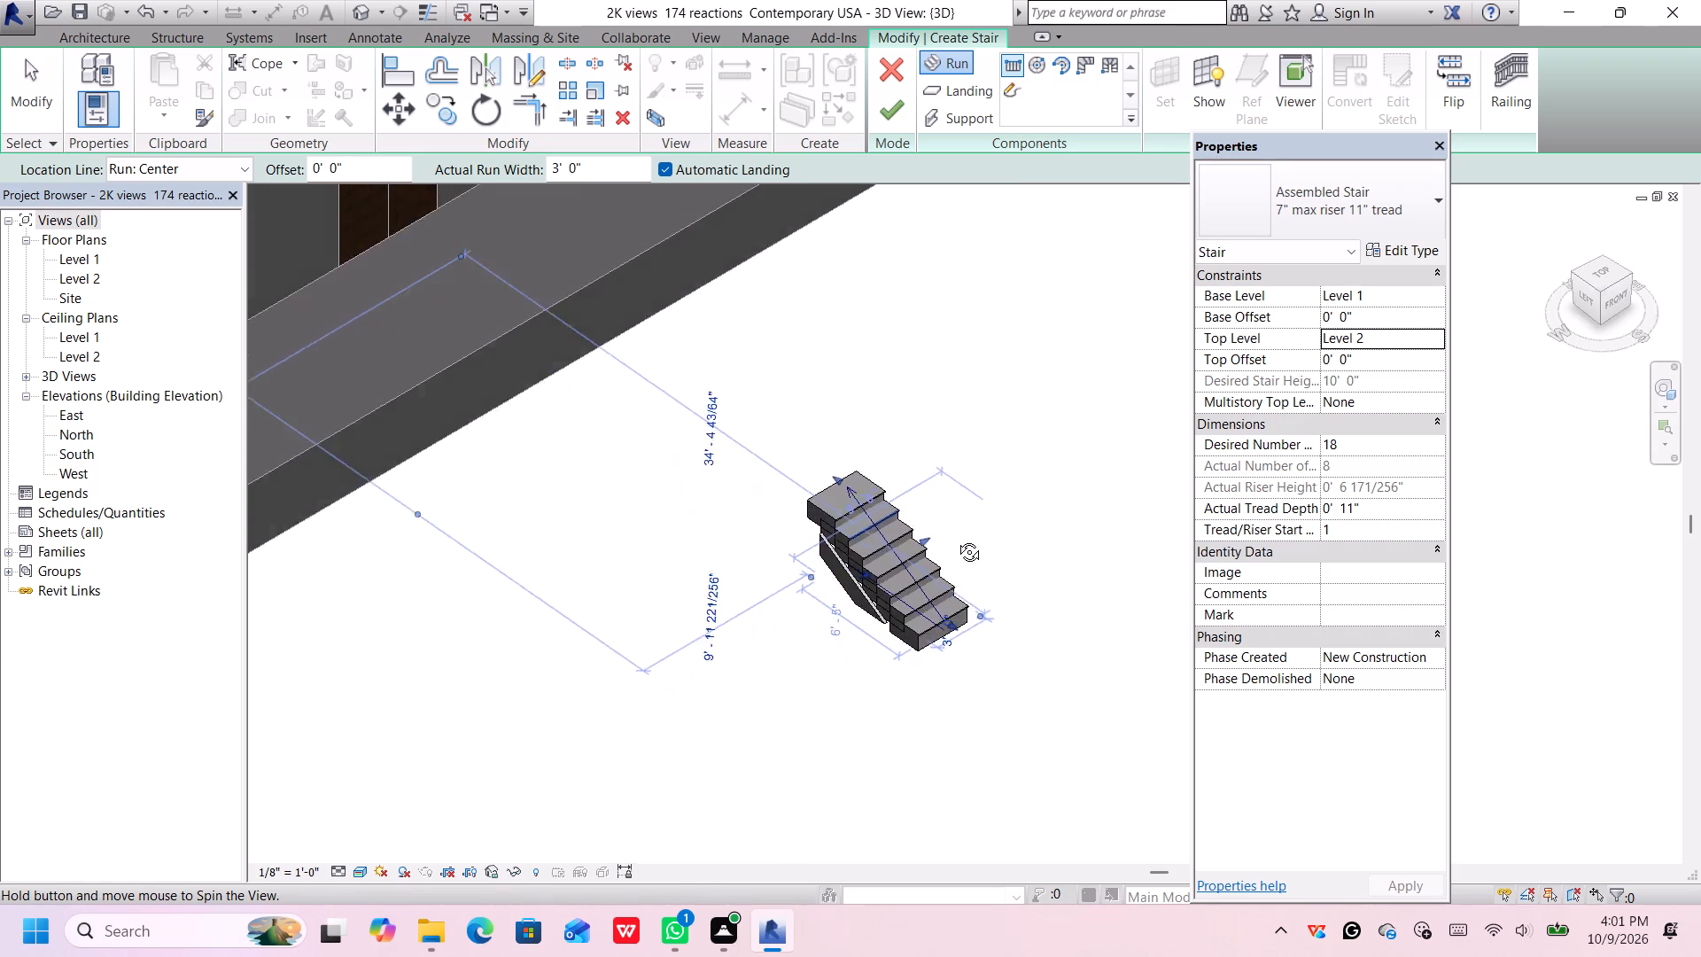
pyautogui.moveTo(956, 539); pyautogui.dragTo(945, 386, button='middle')
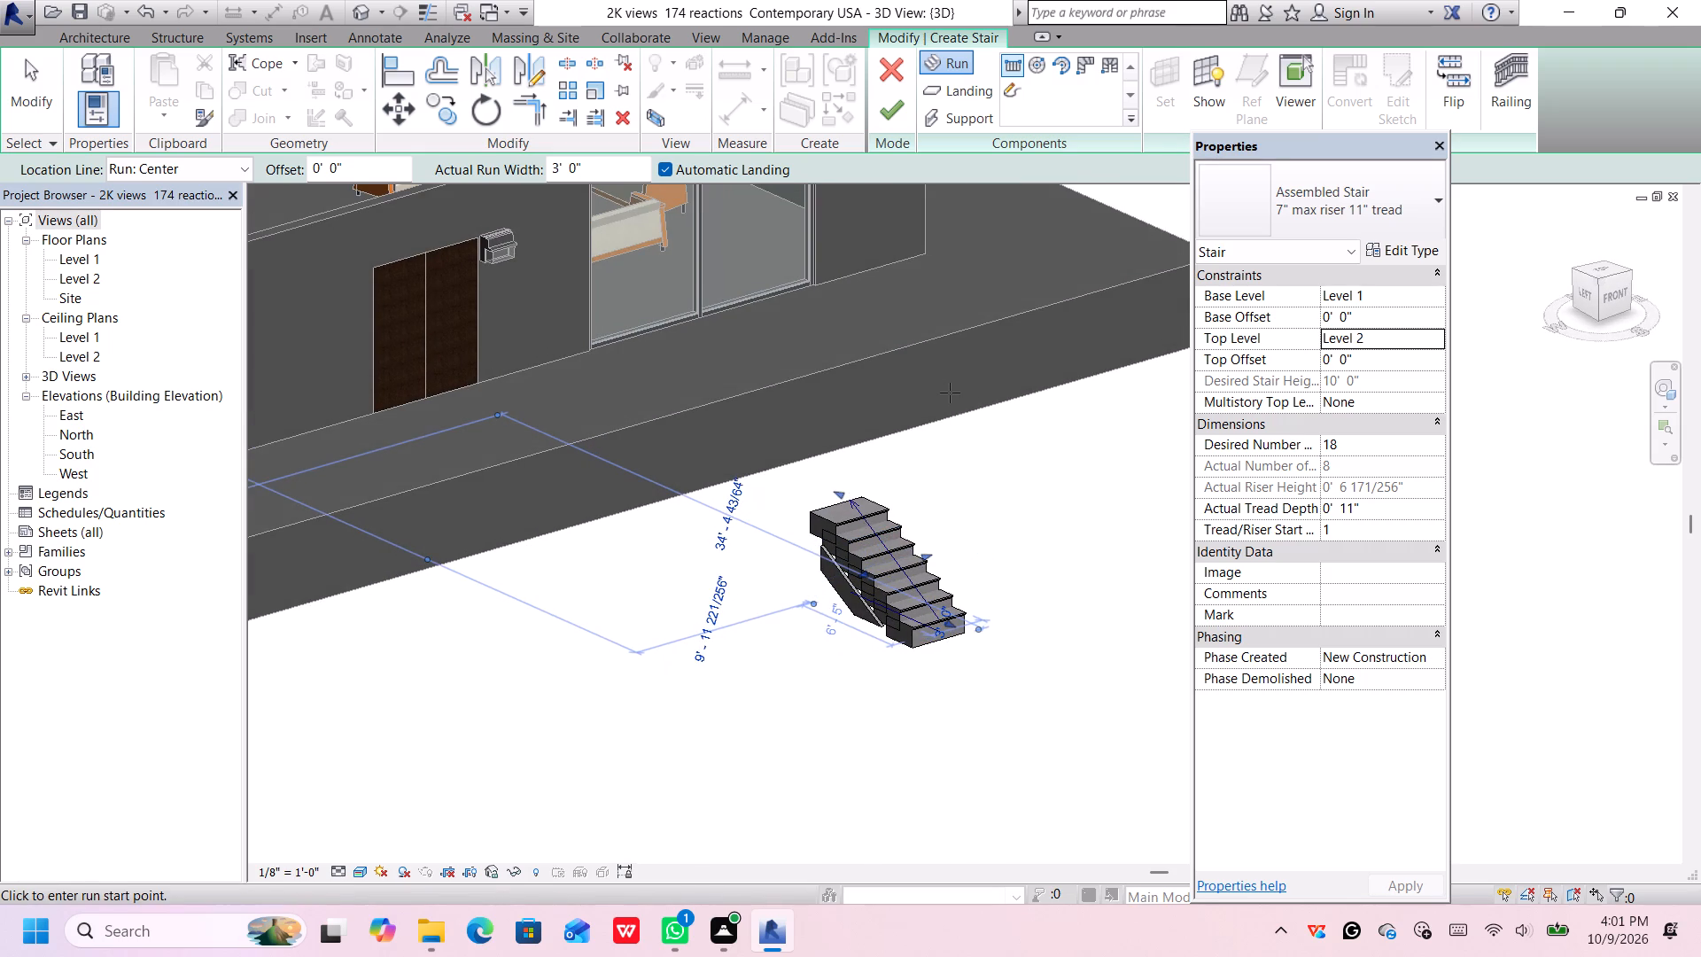
pyautogui.moveTo(944, 415); pyautogui.dragTo(1022, 404, button='middle')
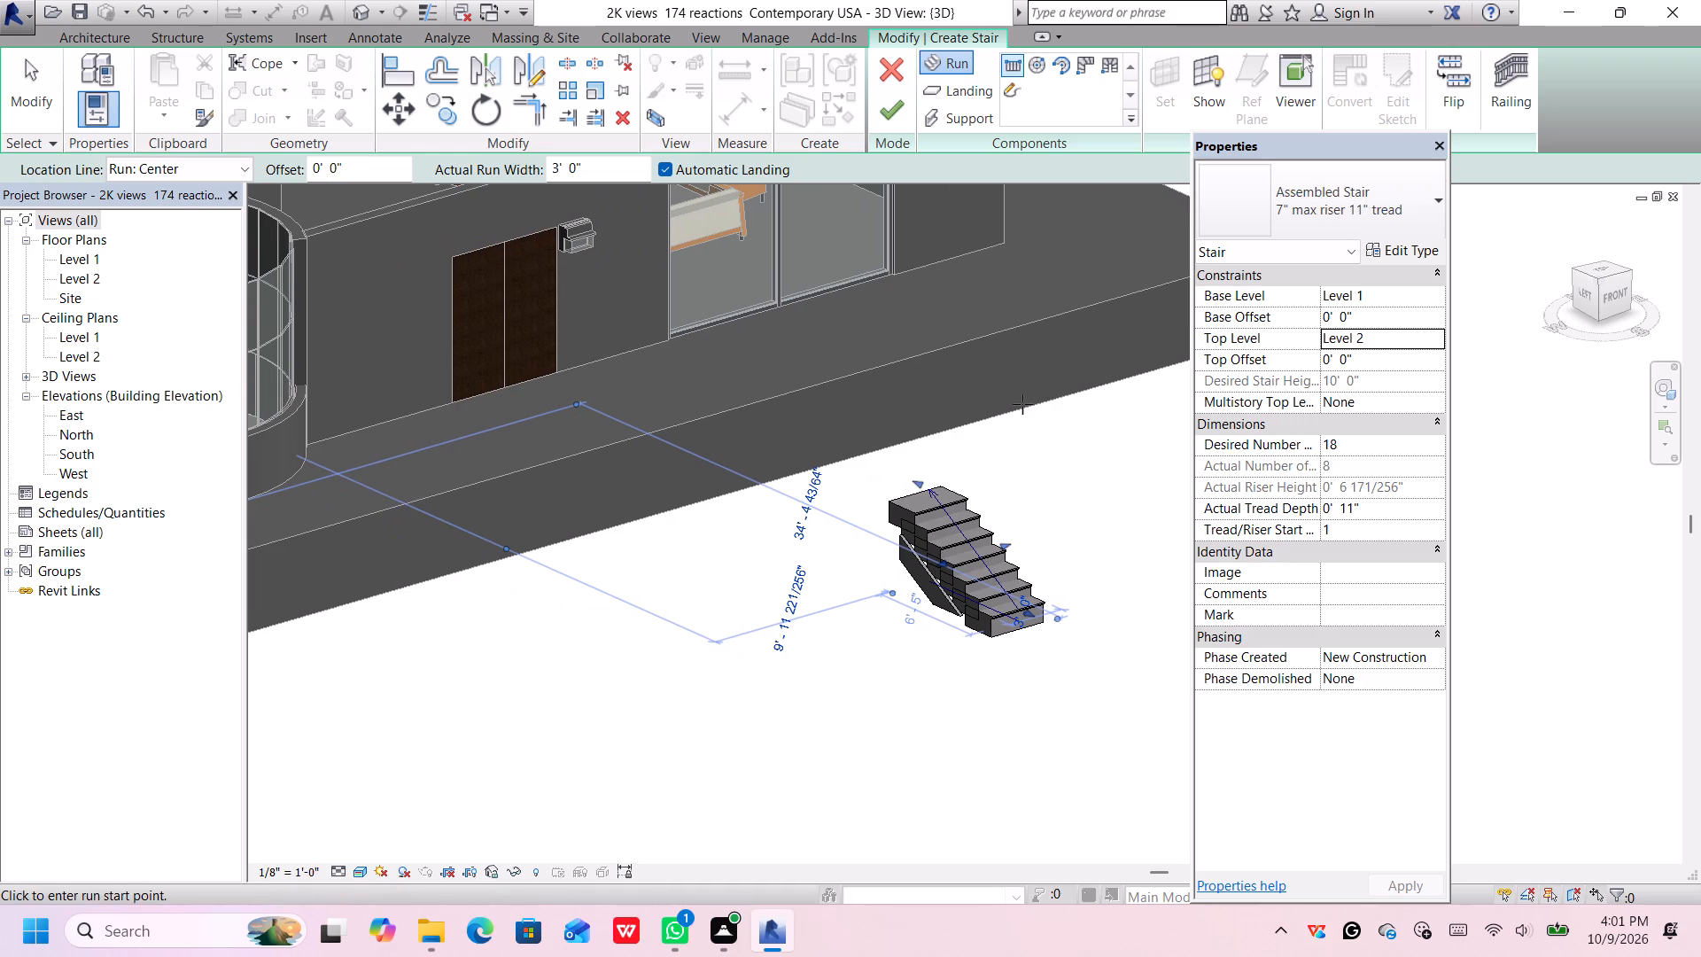
pyautogui.scroll(1, 1006, 519)
pyautogui.moveTo(1006, 523); pyautogui.dragTo(1031, 472, button='middle')
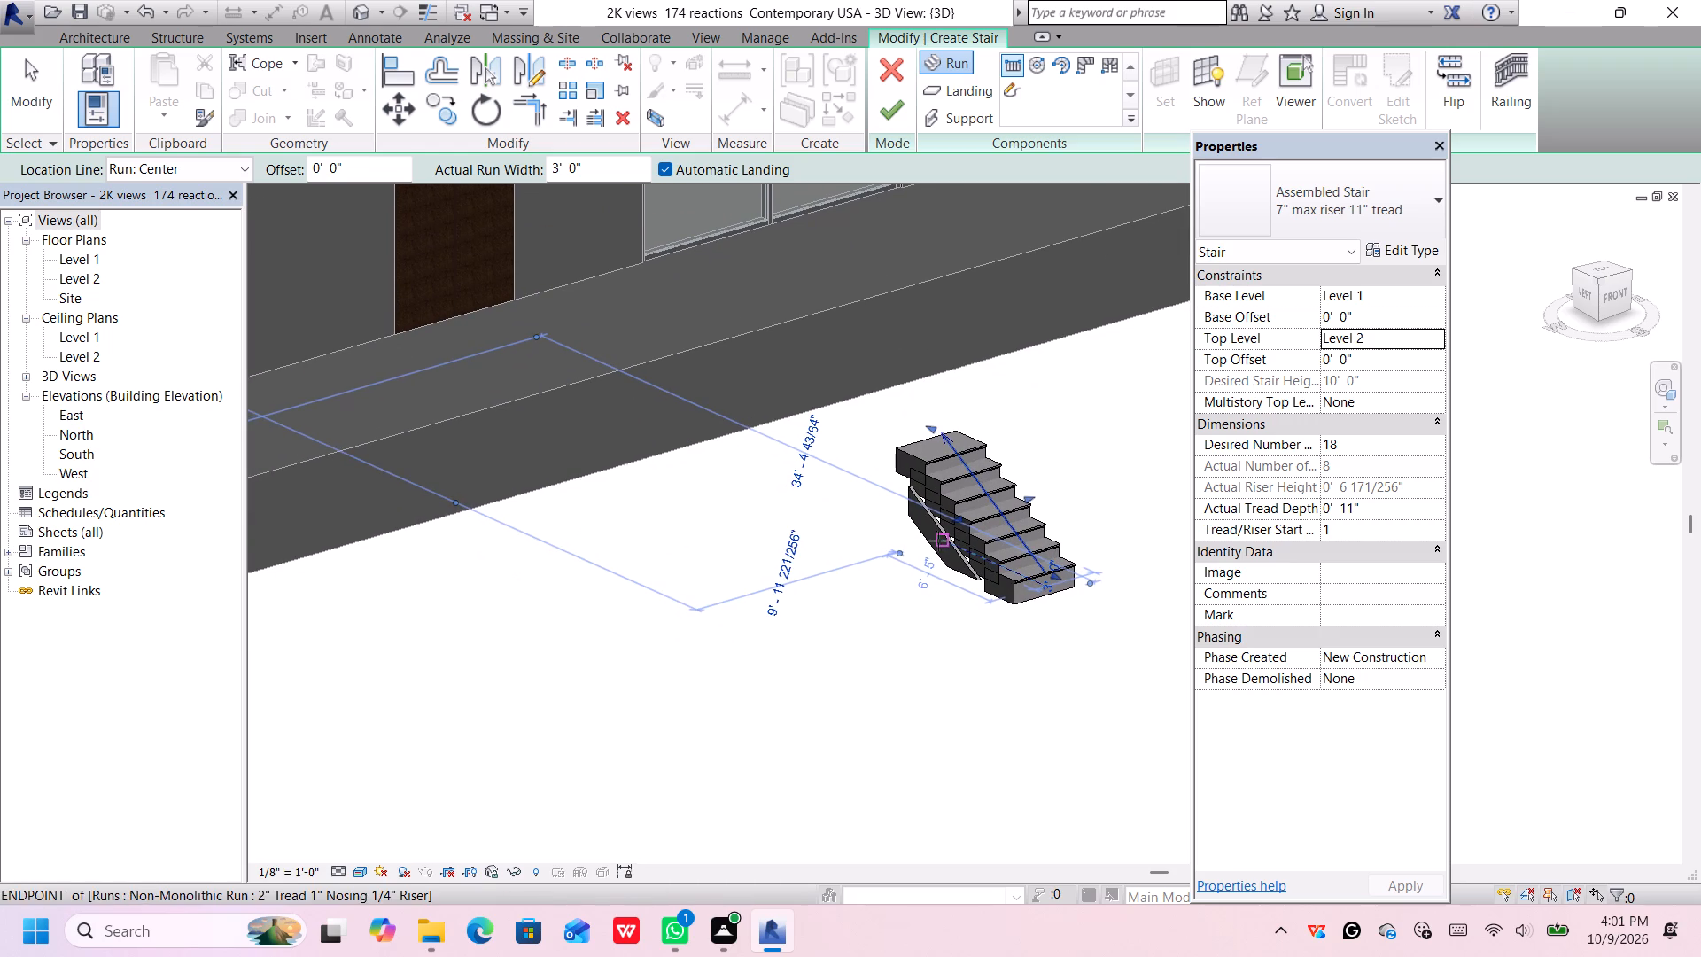
pyautogui.scroll(2, 933, 546)
# Leave the Run tool and inspect the stair run and its stringer up close and against the whole building.
pyautogui.press('Escape')
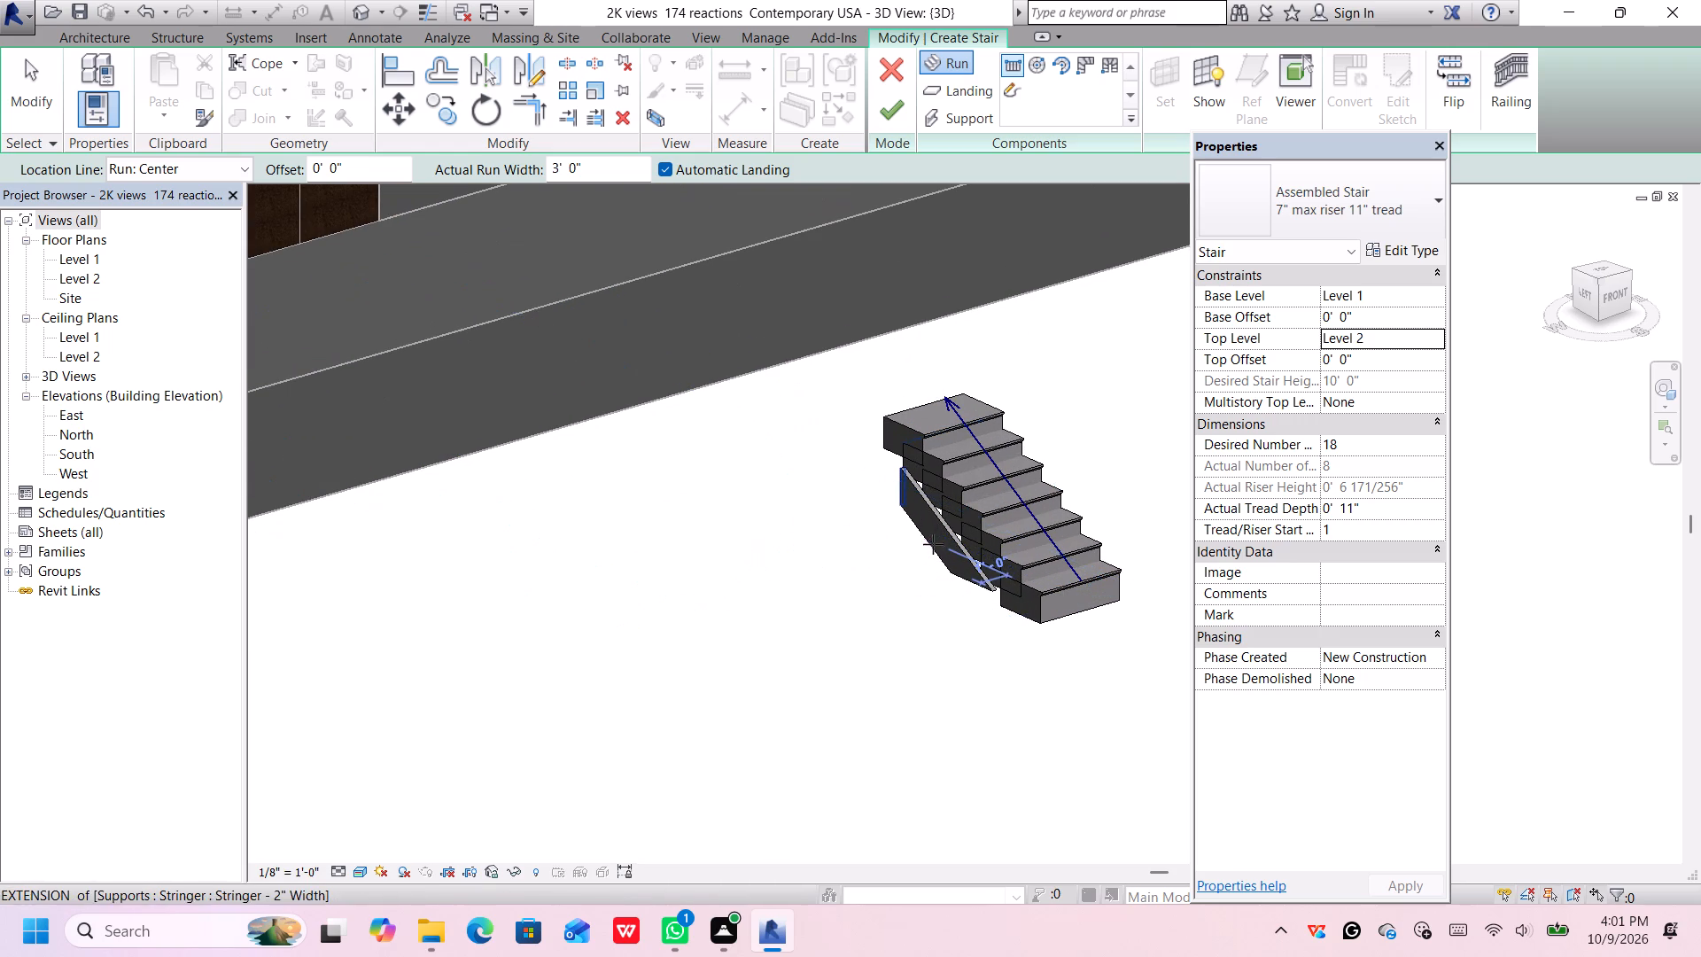
pyautogui.press('Escape')
pyautogui.click(945, 527)
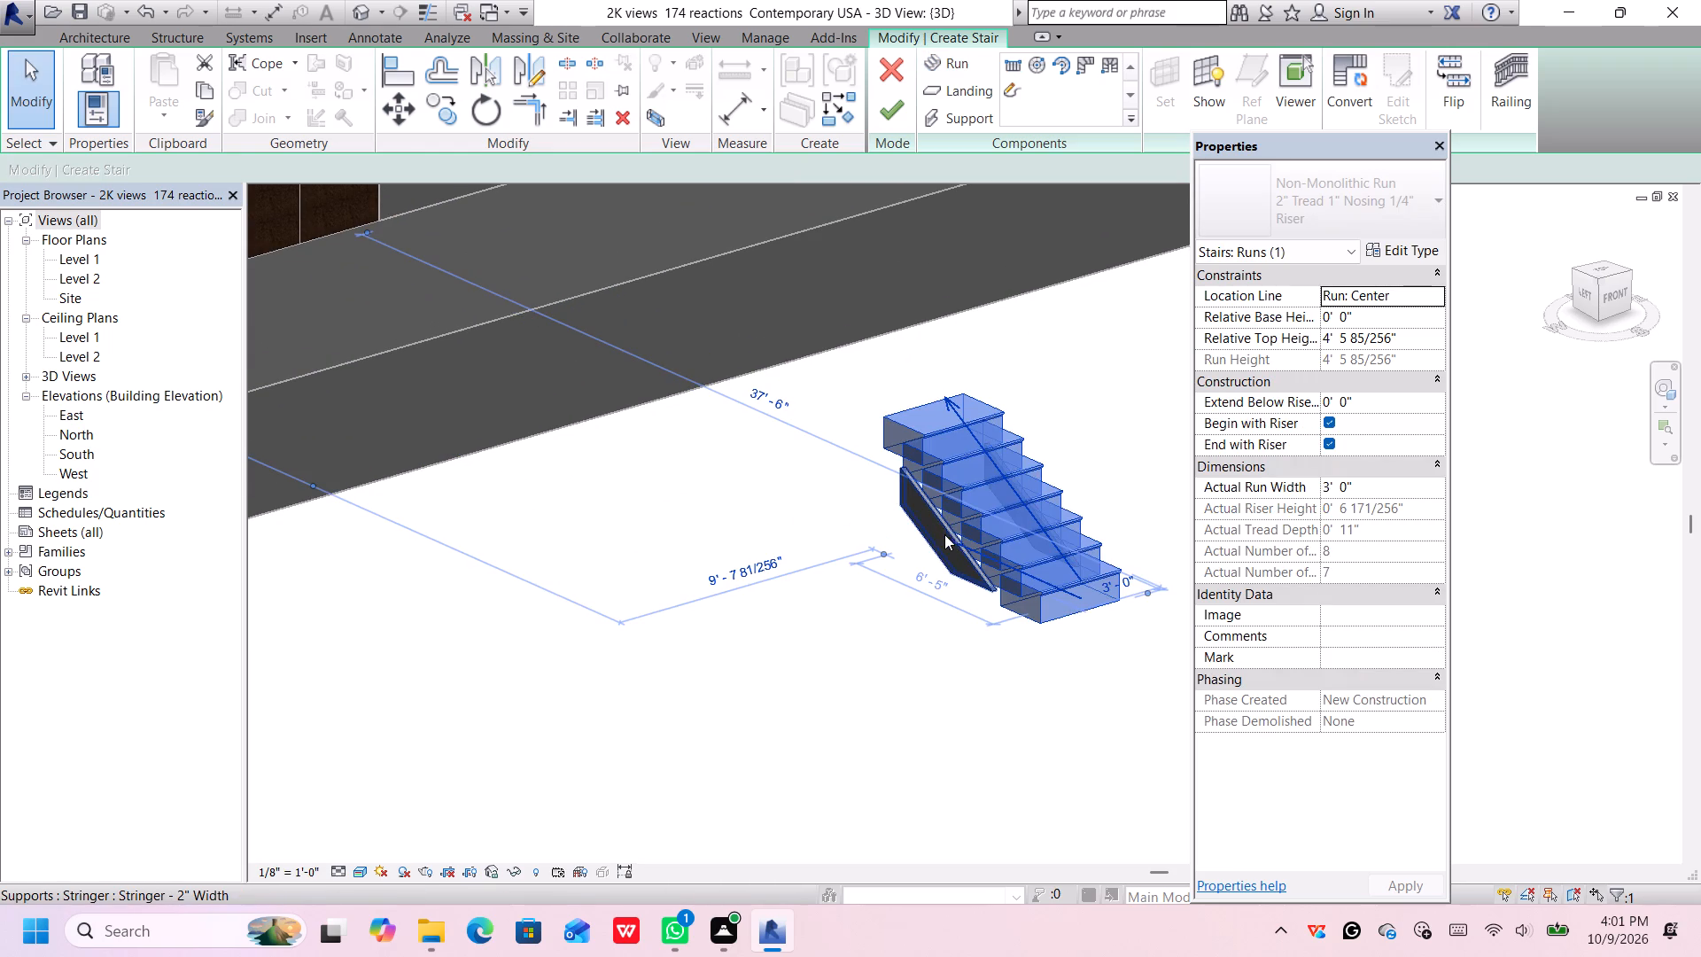
pyautogui.scroll(2, 944, 540)
pyautogui.press('Escape')
pyautogui.click(866, 690)
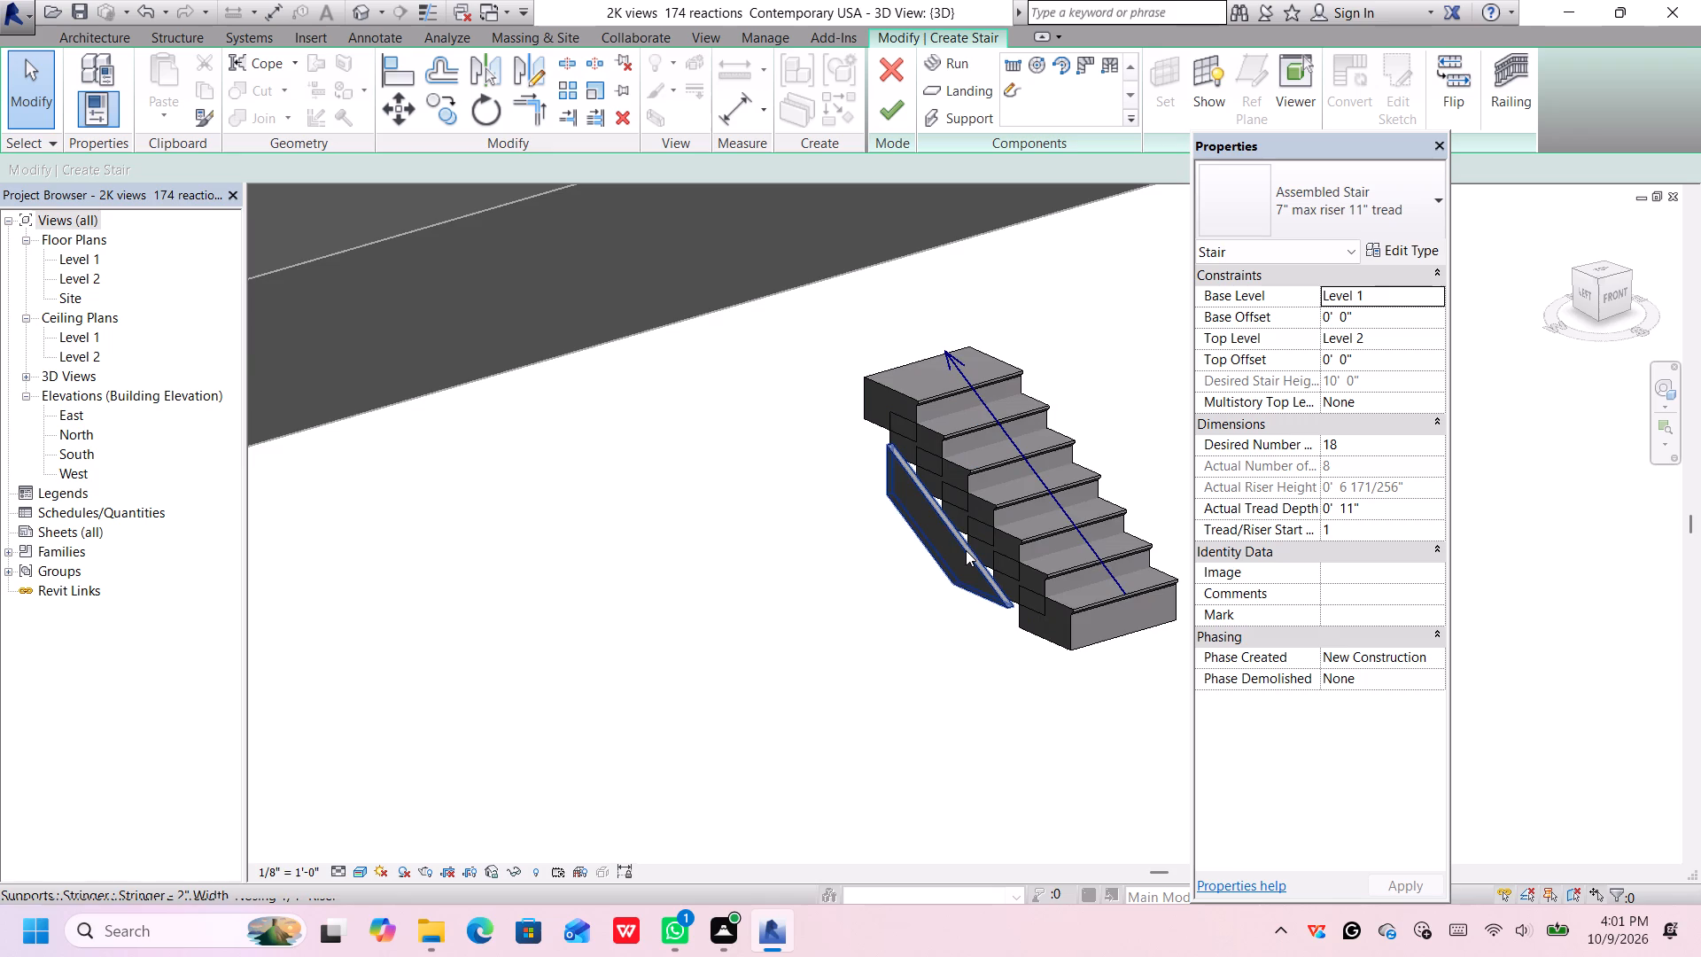
pyautogui.scroll(-4, 967, 549)
pyautogui.scroll(2, 967, 549)
pyautogui.scroll(-6, 967, 549)
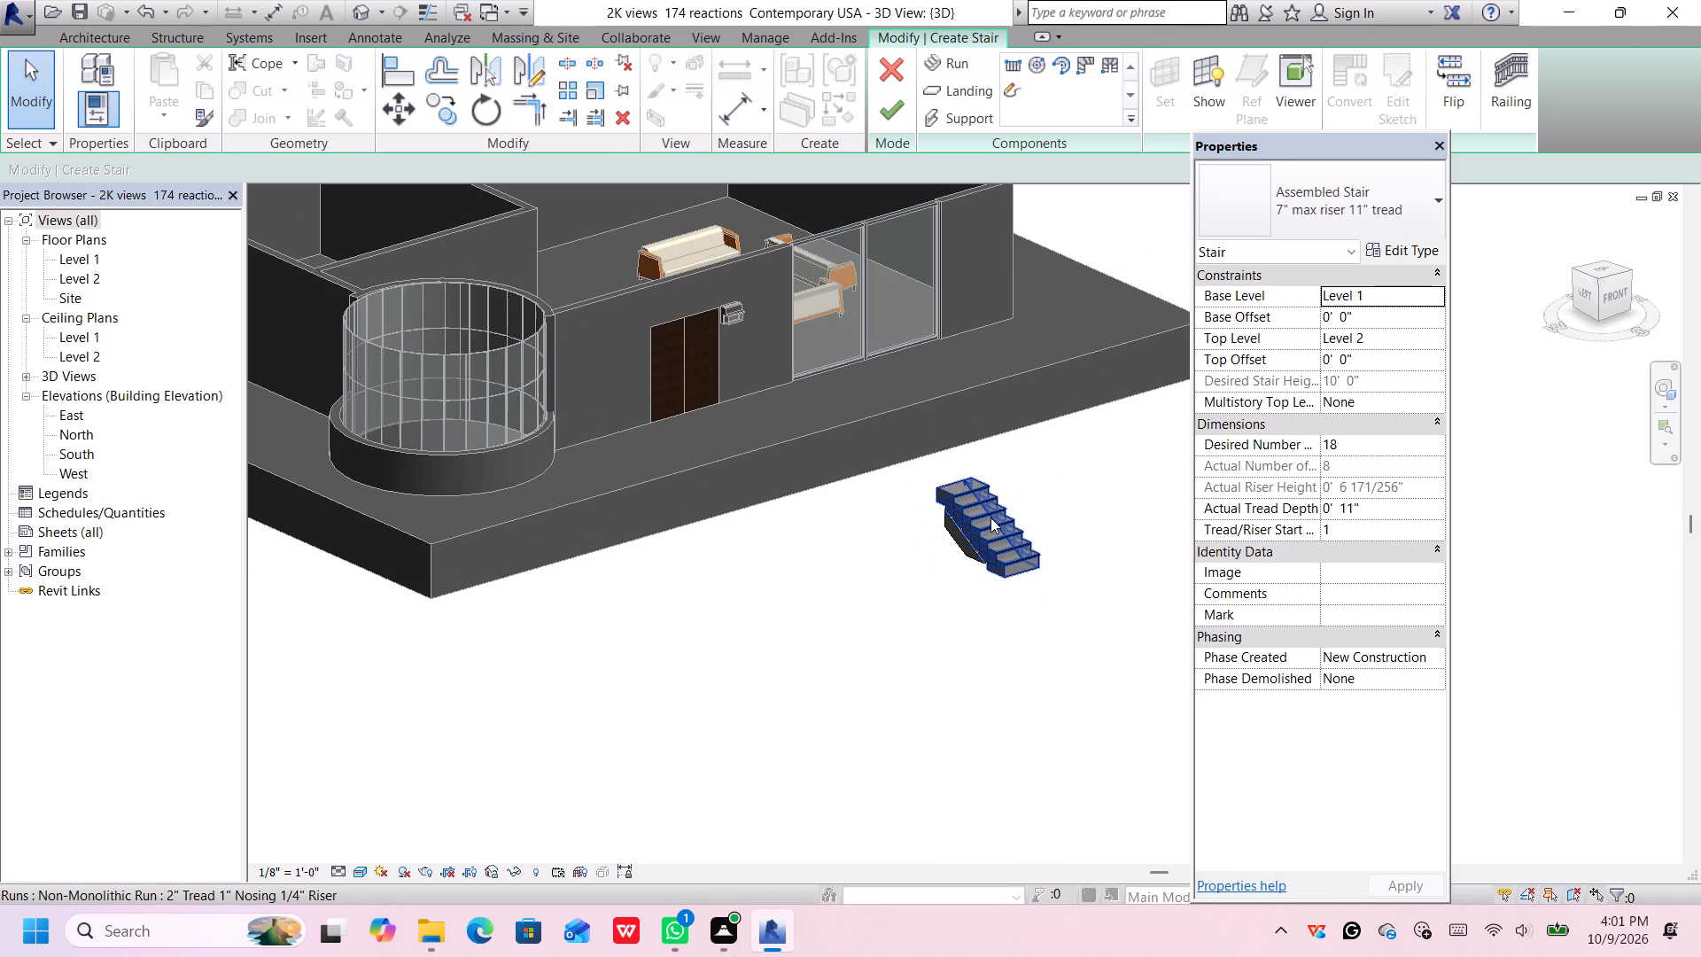
pyautogui.moveTo(1032, 464); pyautogui.dragTo(1033, 487, button='middle')
pyautogui.scroll(1, 1032, 464)
pyautogui.scroll(-1, 1033, 487)
pyautogui.moveTo(1033, 487); pyautogui.dragTo(1033, 489, button='middle')
pyautogui.press('Escape')
pyautogui.press('Escape')
pyautogui.press('Escape')
pyautogui.press('Escape')
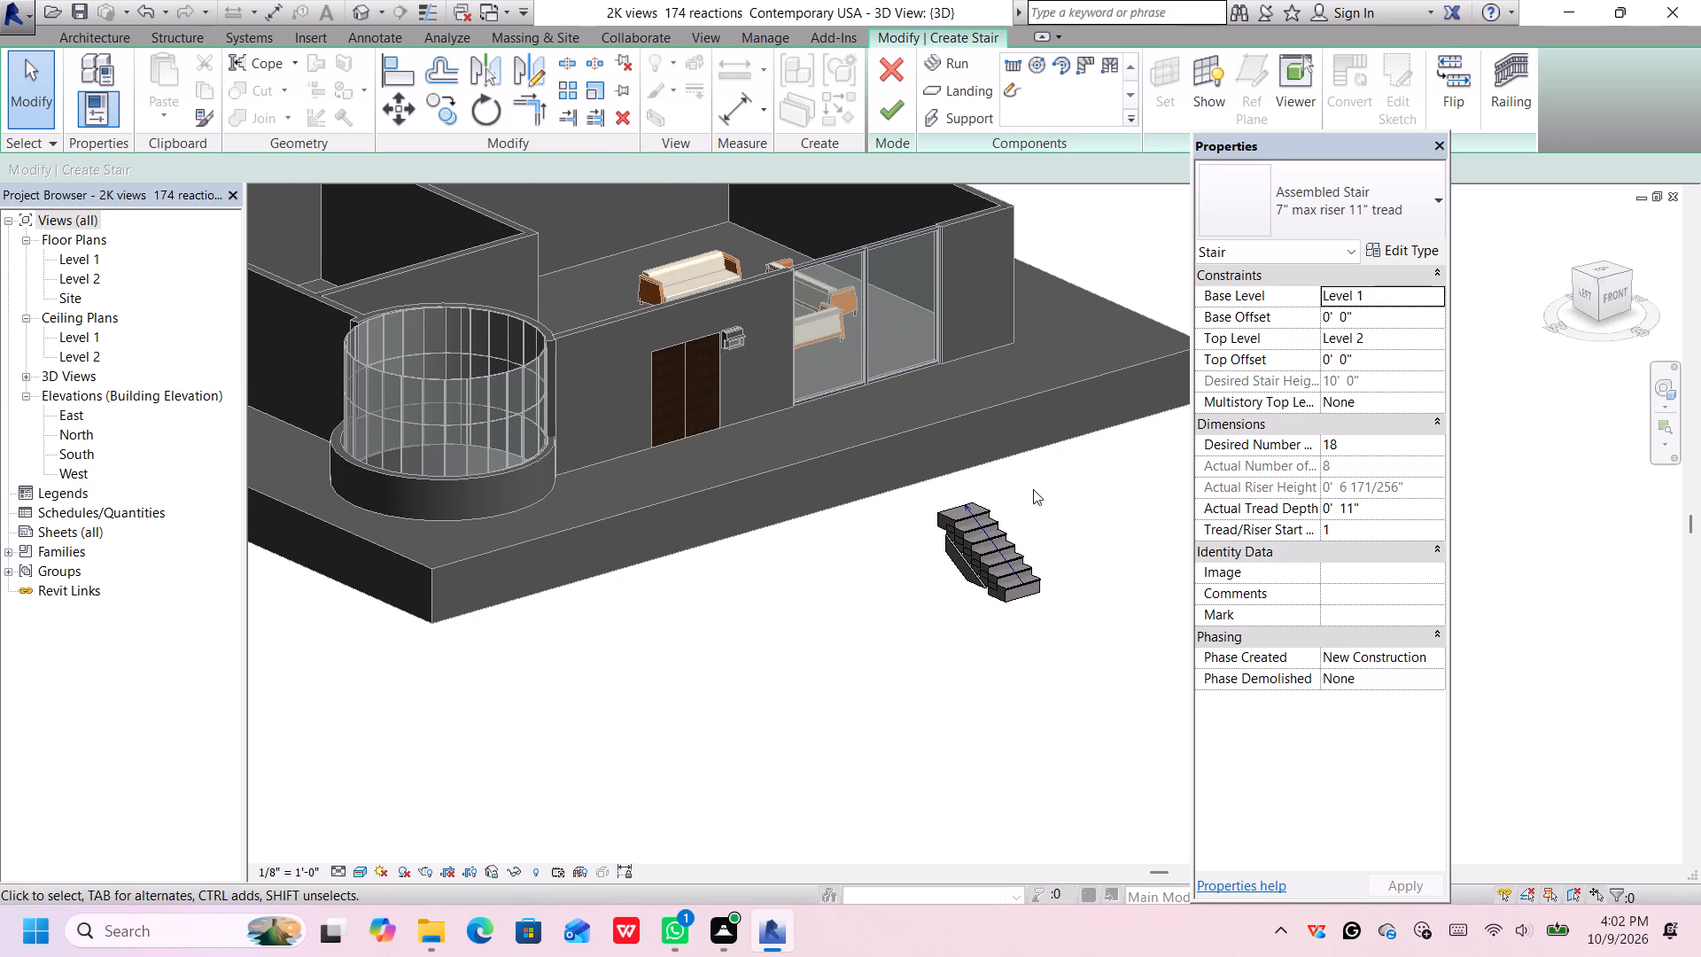
pyautogui.moveTo(1033, 489); pyautogui.dragTo(1012, 518, button='middle')
pyautogui.scroll(3, 1027, 494)
pyautogui.moveTo(1071, 542); pyautogui.dragTo(956, 611, button='middle')
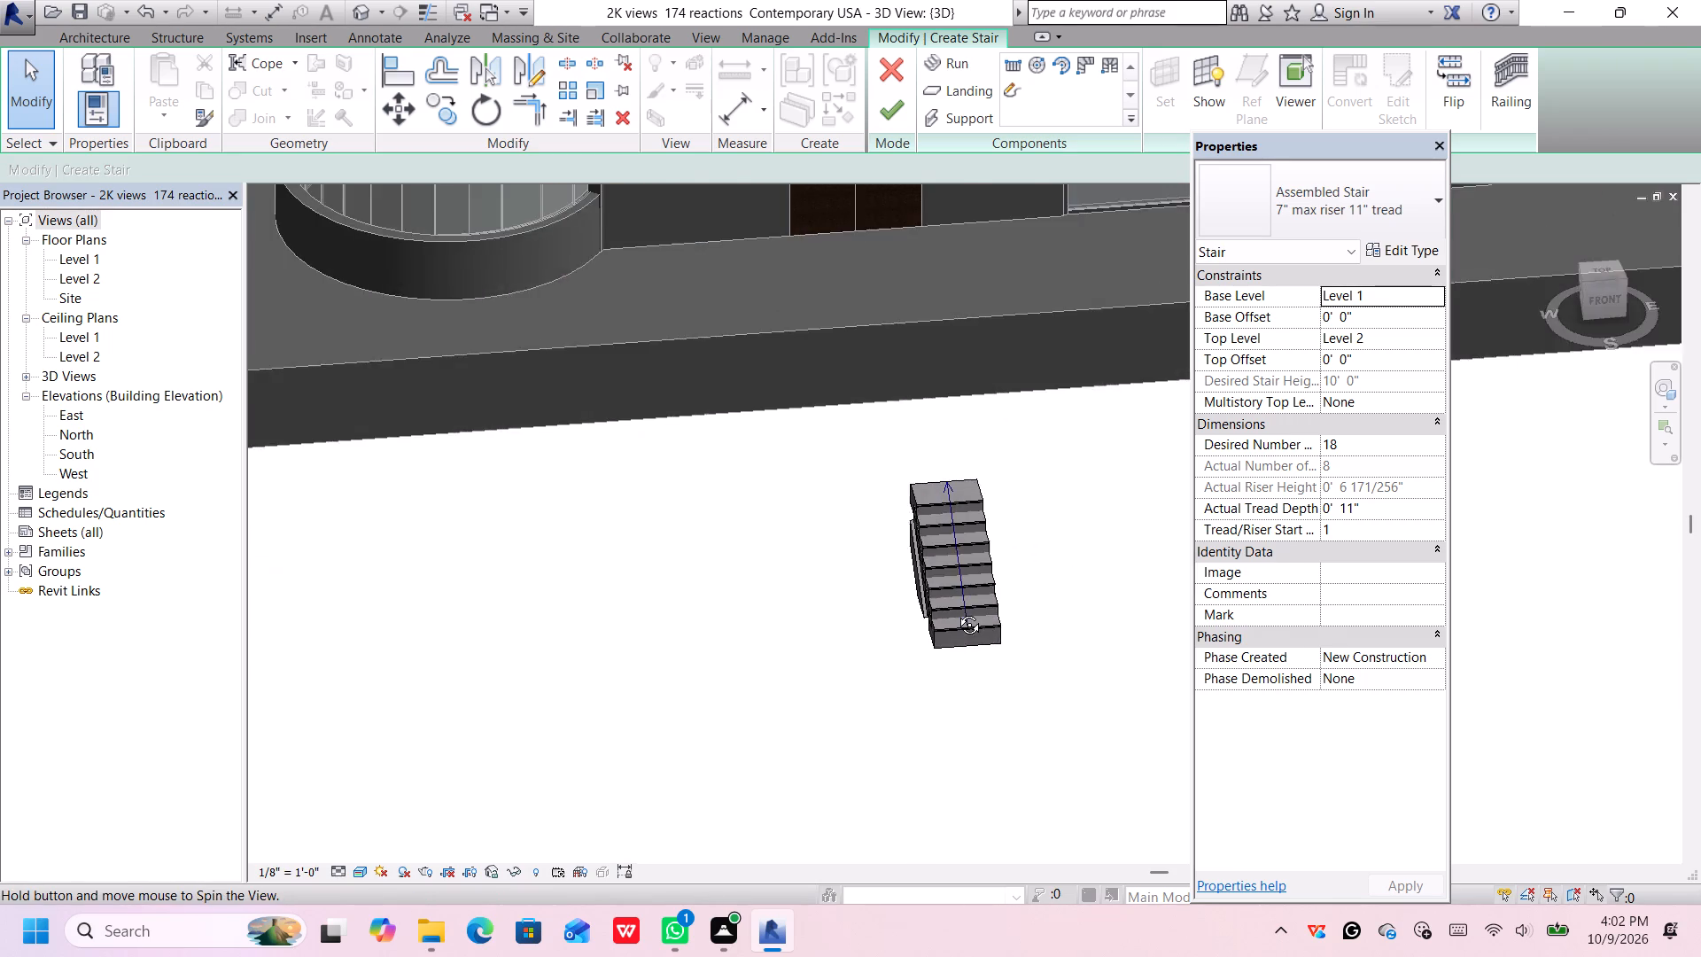
pyautogui.moveTo(956, 611); pyautogui.dragTo(1052, 533, button='middle')
# Close the blank notification pop-up covering the model.
pyautogui.keyDown('shift'); pyautogui.scroll(1, 965, 595); pyautogui.keyUp('shift')
pyautogui.scroll(1, 1052, 533)
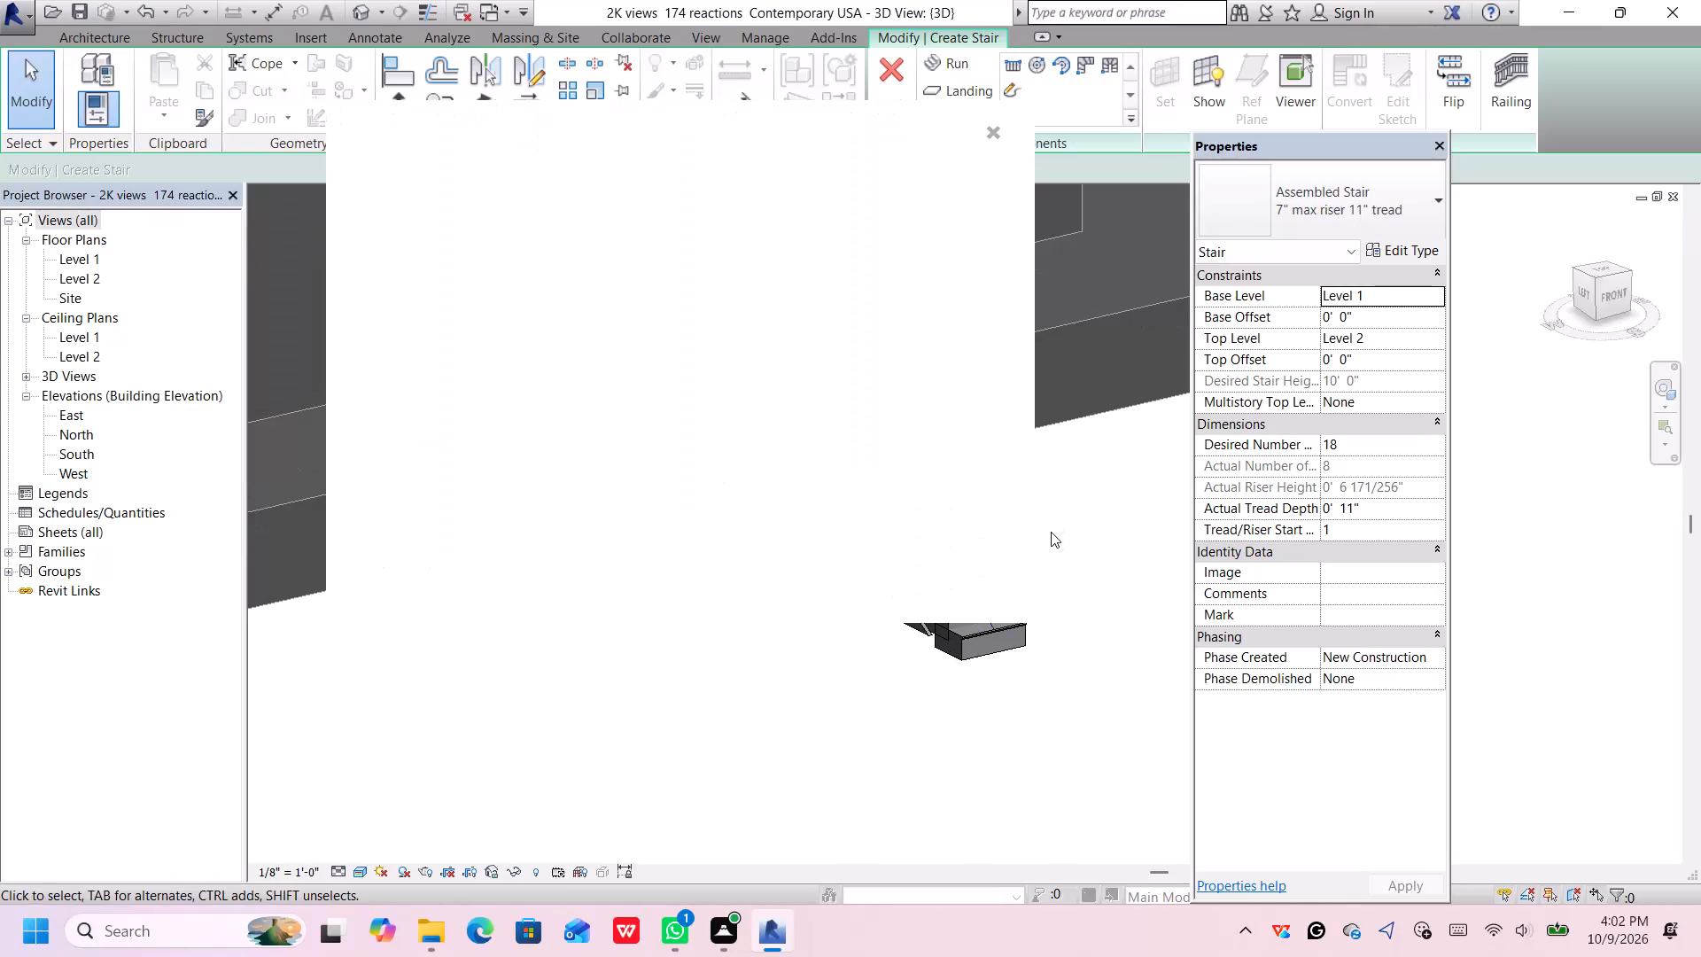
pyautogui.scroll(-1, 1060, 524)
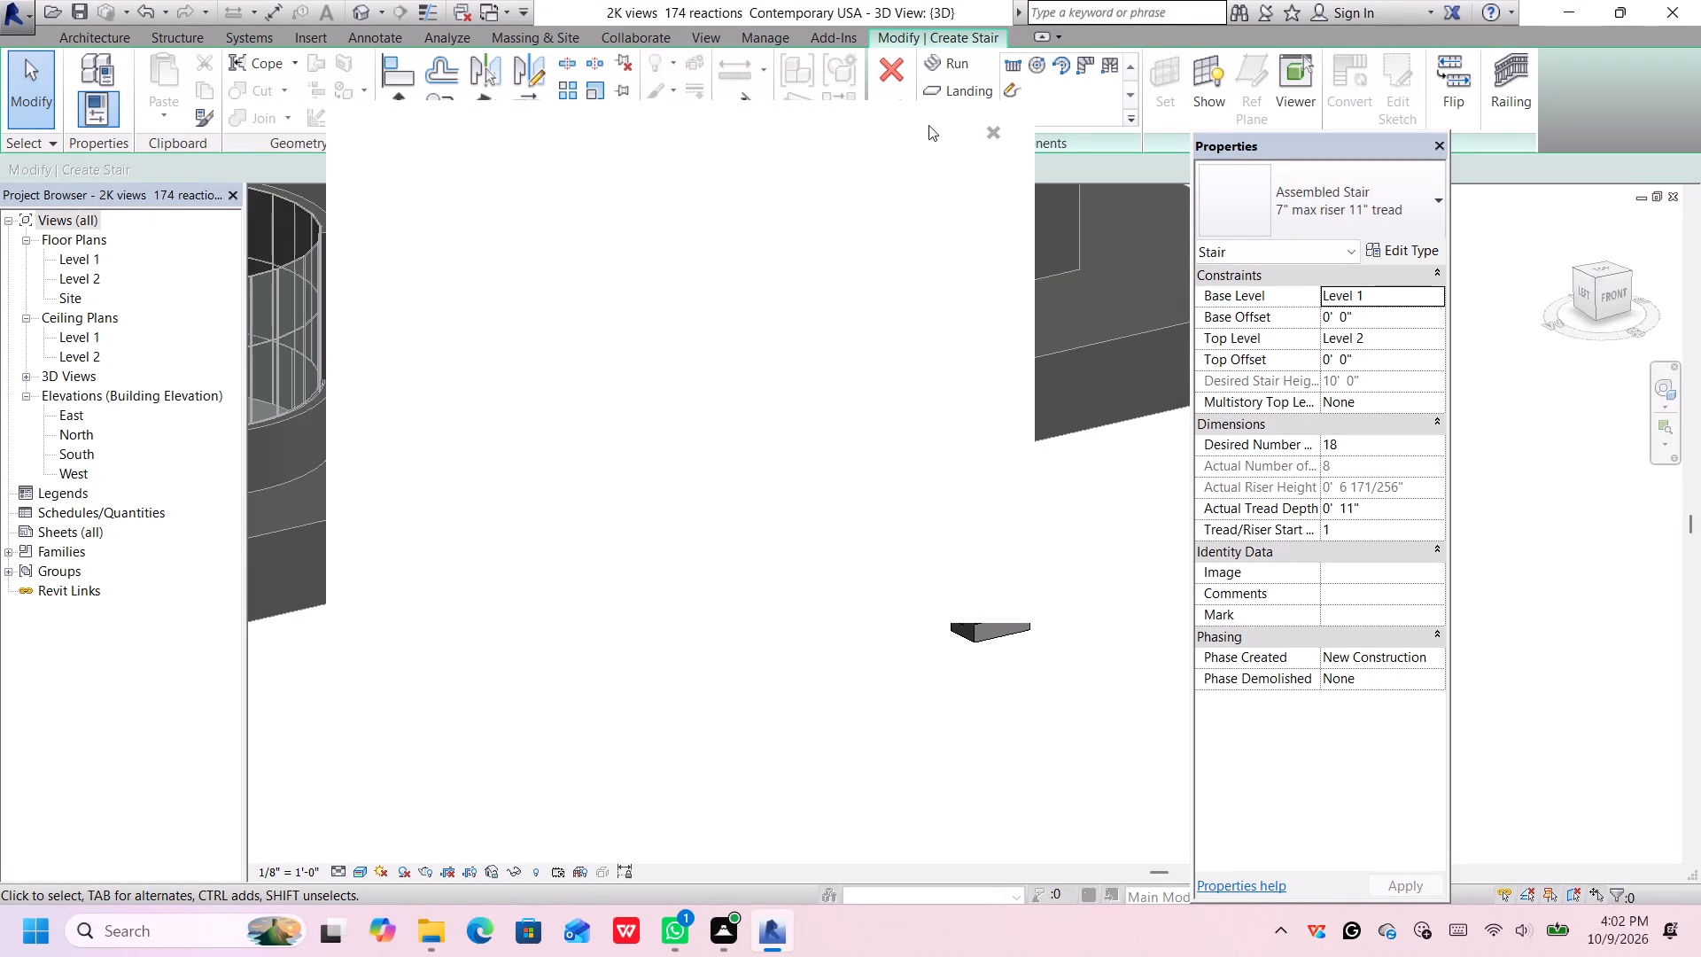
pyautogui.click(992, 124)
# Delete the stair run together with its stringers in front of the floor slab.
pyautogui.scroll(-1, 992, 124)
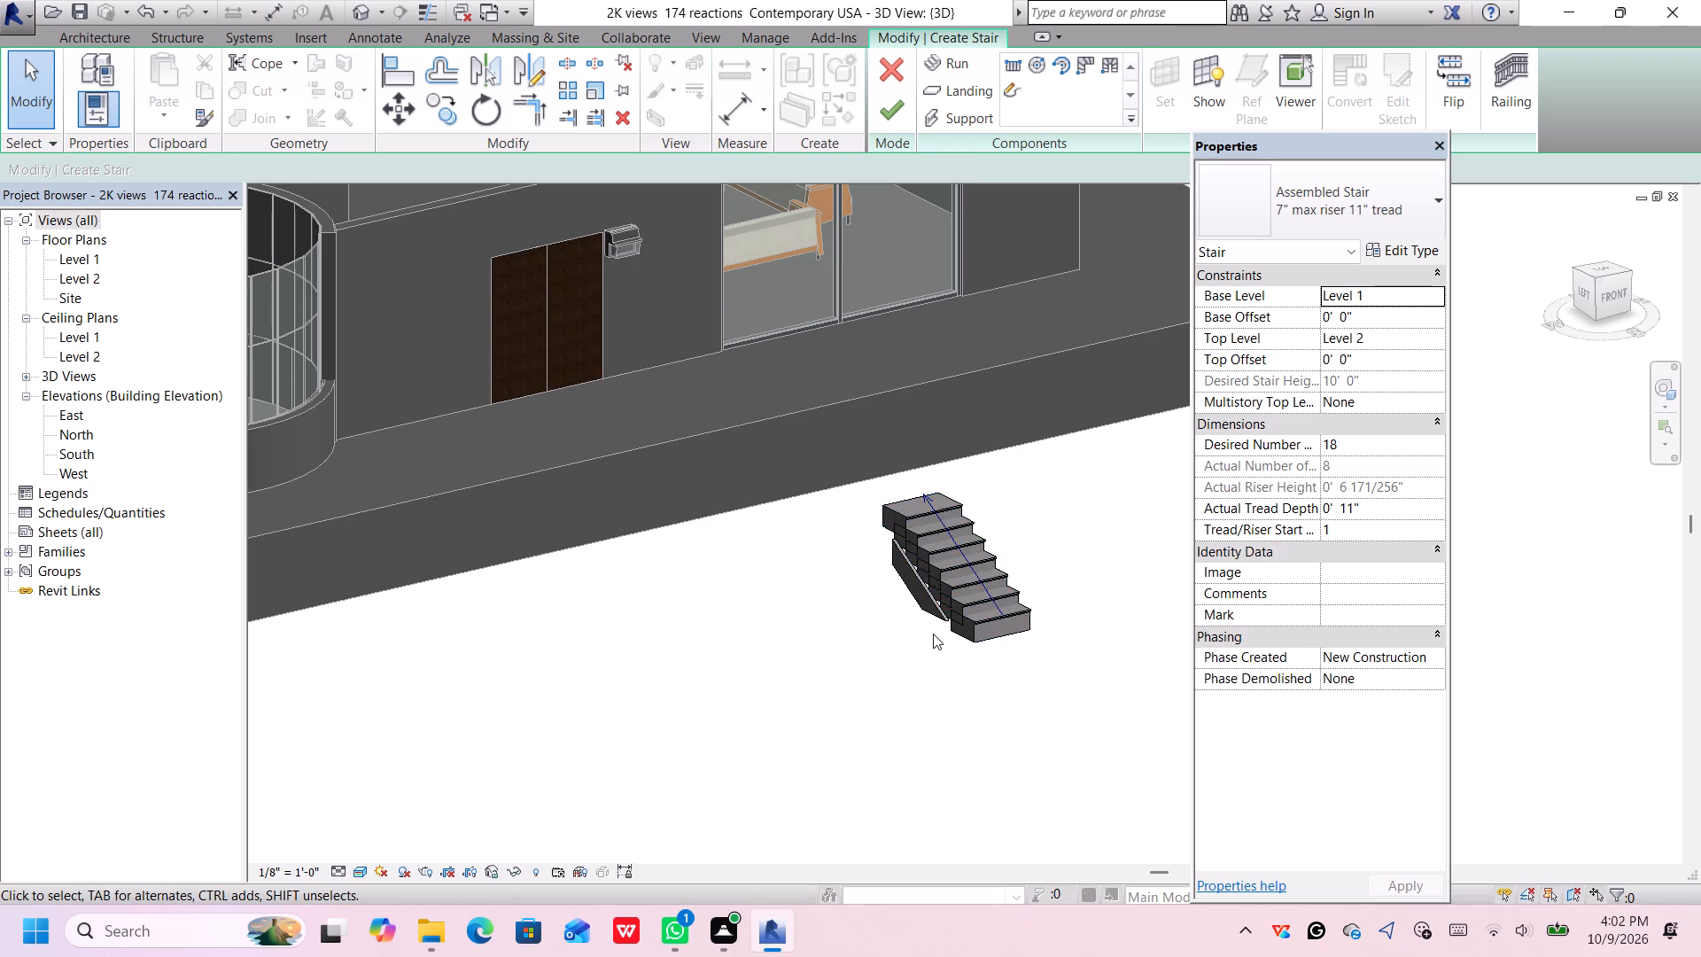
pyautogui.scroll(1, 931, 634)
pyautogui.scroll(-6, 931, 634)
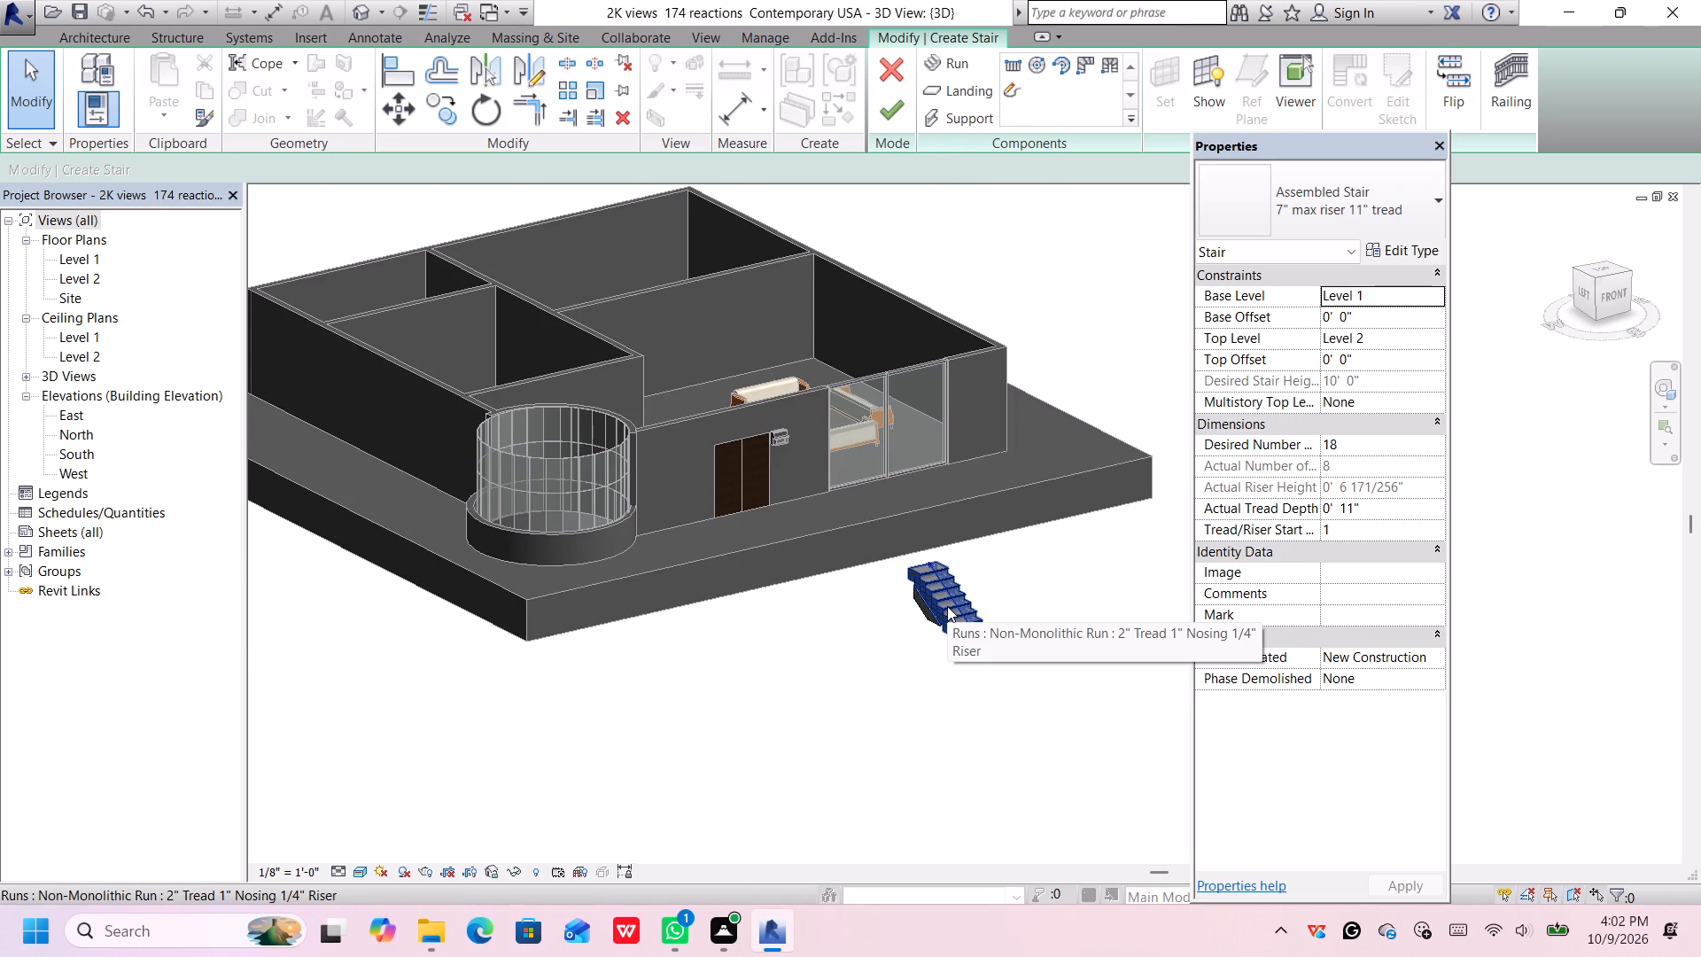
pyautogui.moveTo(1107, 562); pyautogui.dragTo(677, 632, button='middle')
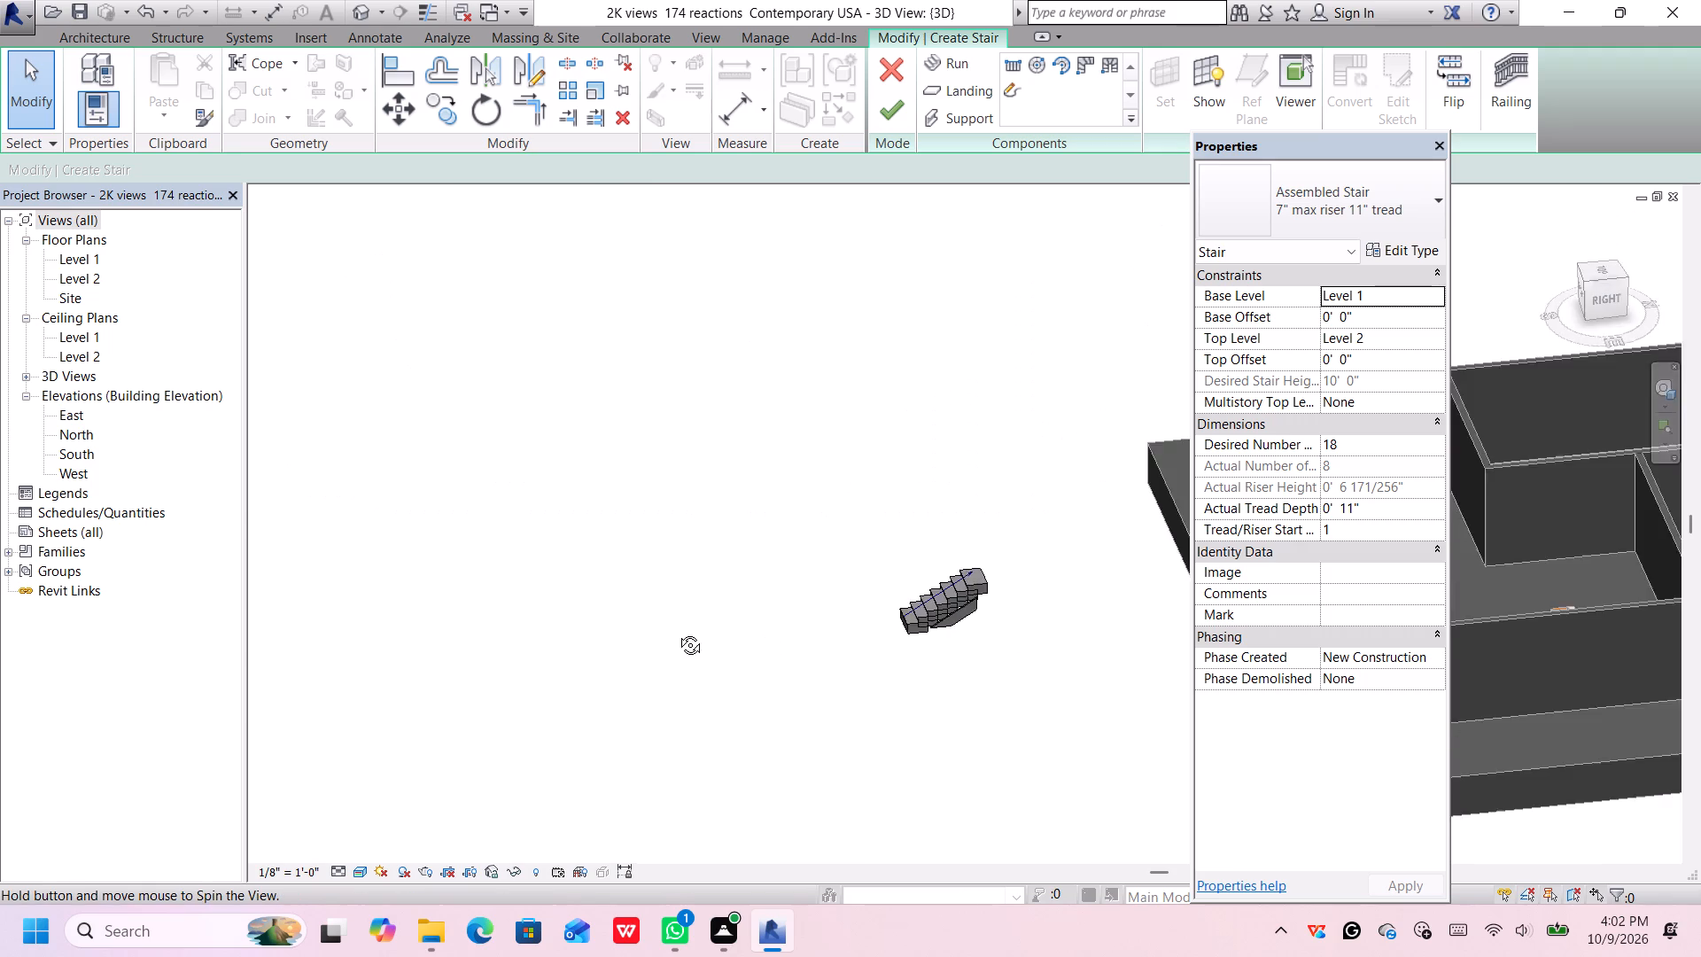
pyautogui.moveTo(677, 632); pyautogui.dragTo(633, 554, button='middle')
pyautogui.scroll(-4, 1045, 754)
pyautogui.moveTo(1044, 744); pyautogui.dragTo(708, 622, button='middle')
pyautogui.scroll(-1, 724, 698)
pyautogui.moveTo(726, 699); pyautogui.dragTo(729, 521, button='middle')
pyautogui.keyDown('shift'); pyautogui.moveTo(734, 564); pyautogui.dragTo(741, 646, button='middle'); pyautogui.keyUp('shift')
pyautogui.click(704, 533)
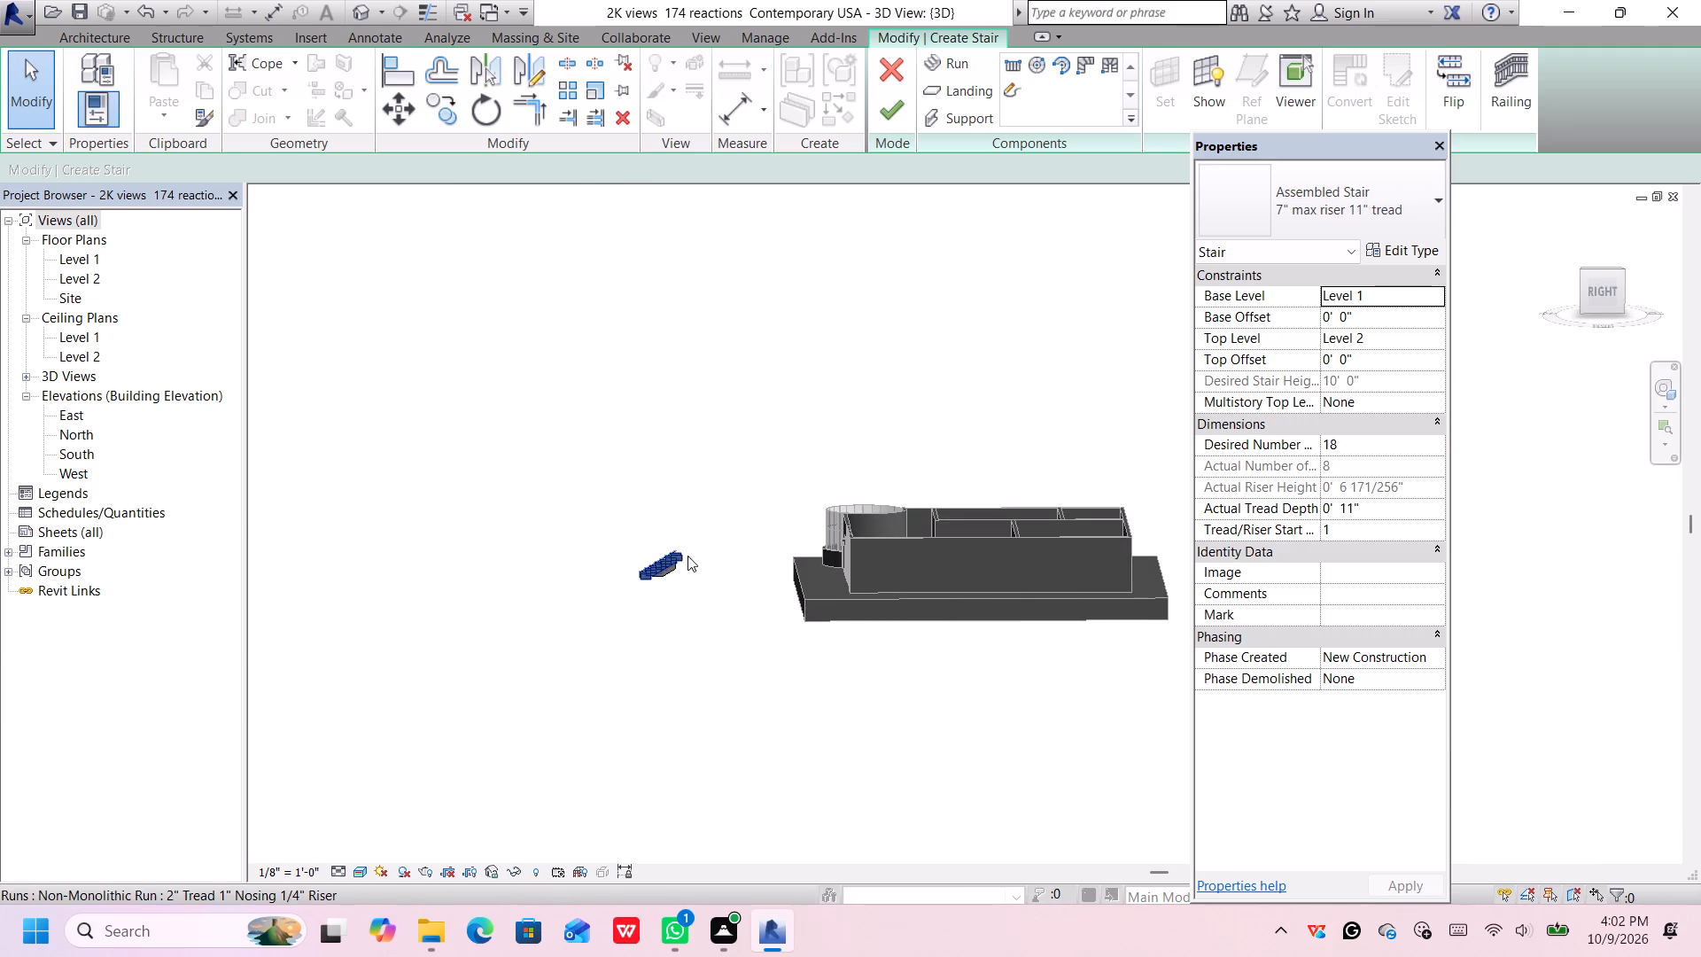
pyautogui.moveTo(700, 521); pyautogui.dragTo(582, 624)
pyautogui.click(580, 624)
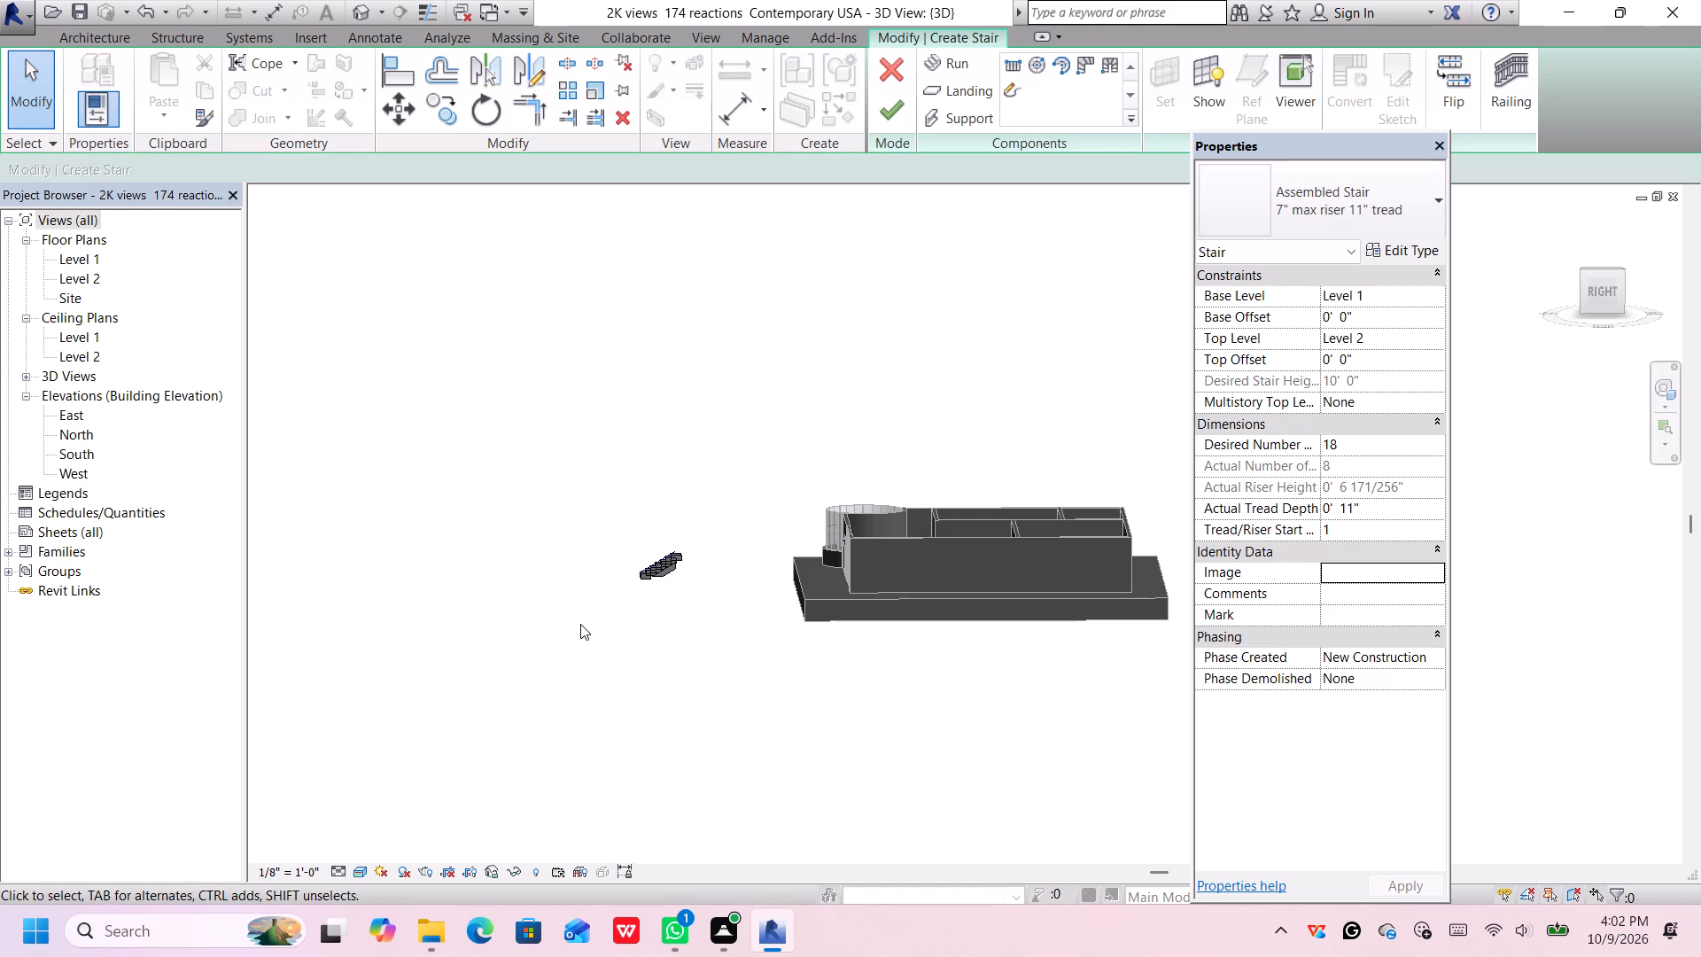
pyautogui.moveTo(754, 491); pyautogui.dragTo(601, 636)
pyautogui.press('Delete')
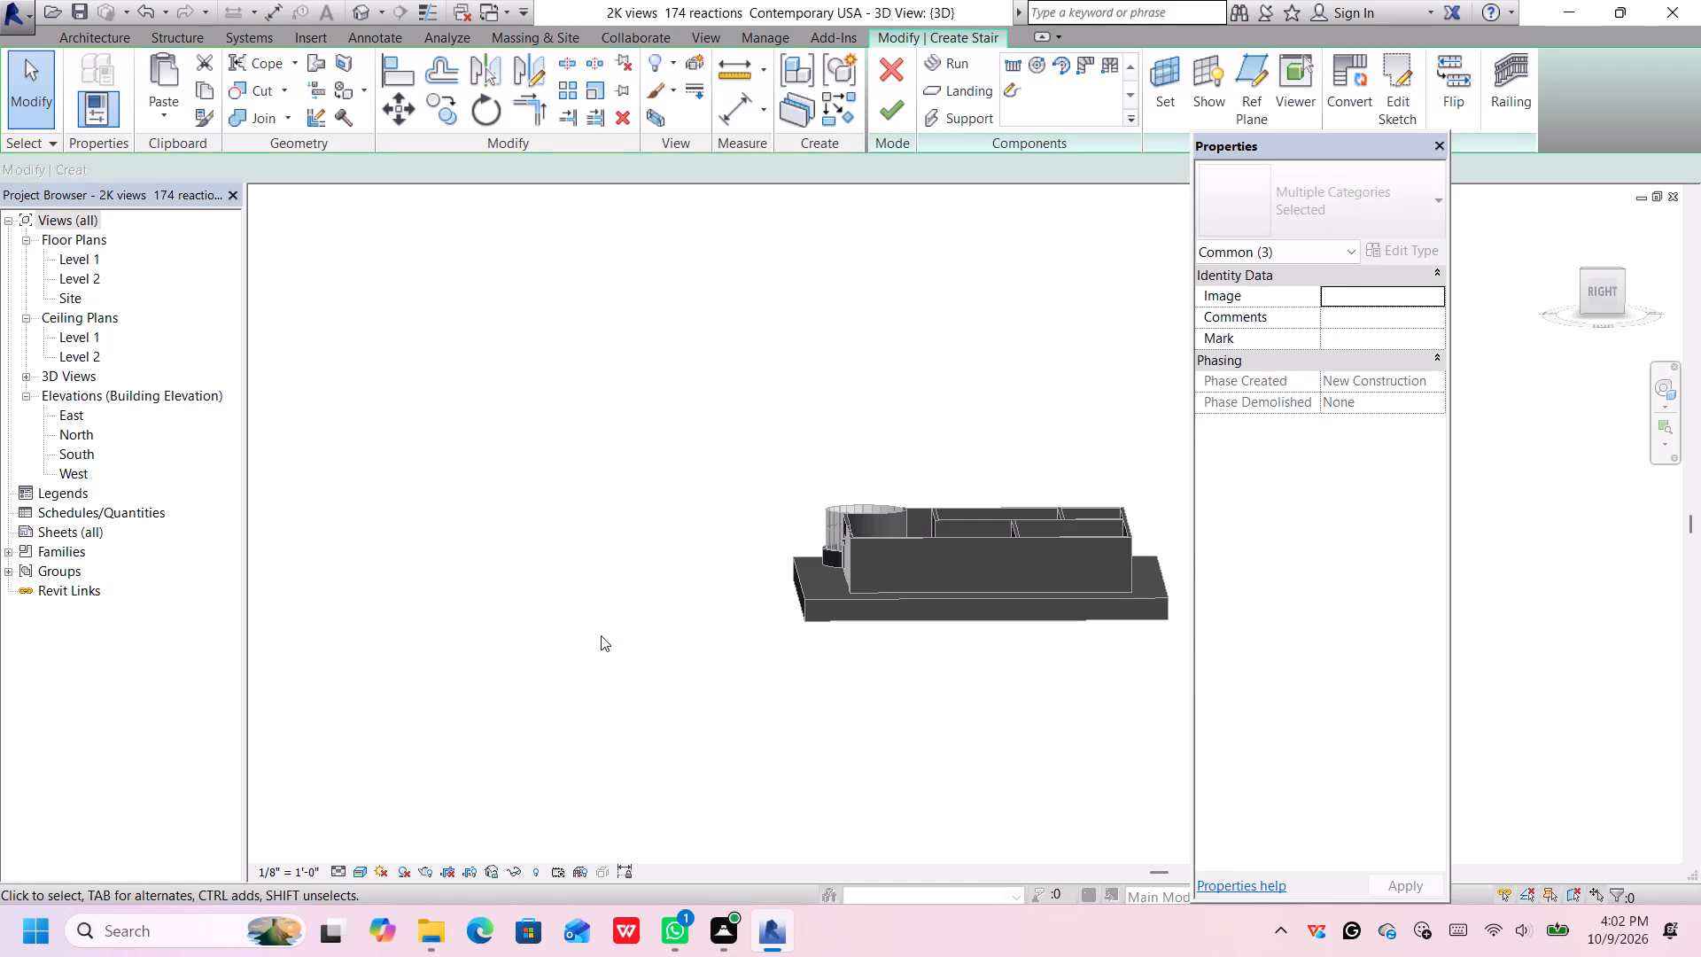
# Examine the building's front with the double door and the slab's front edge.
pyautogui.scroll(1, 662, 615)
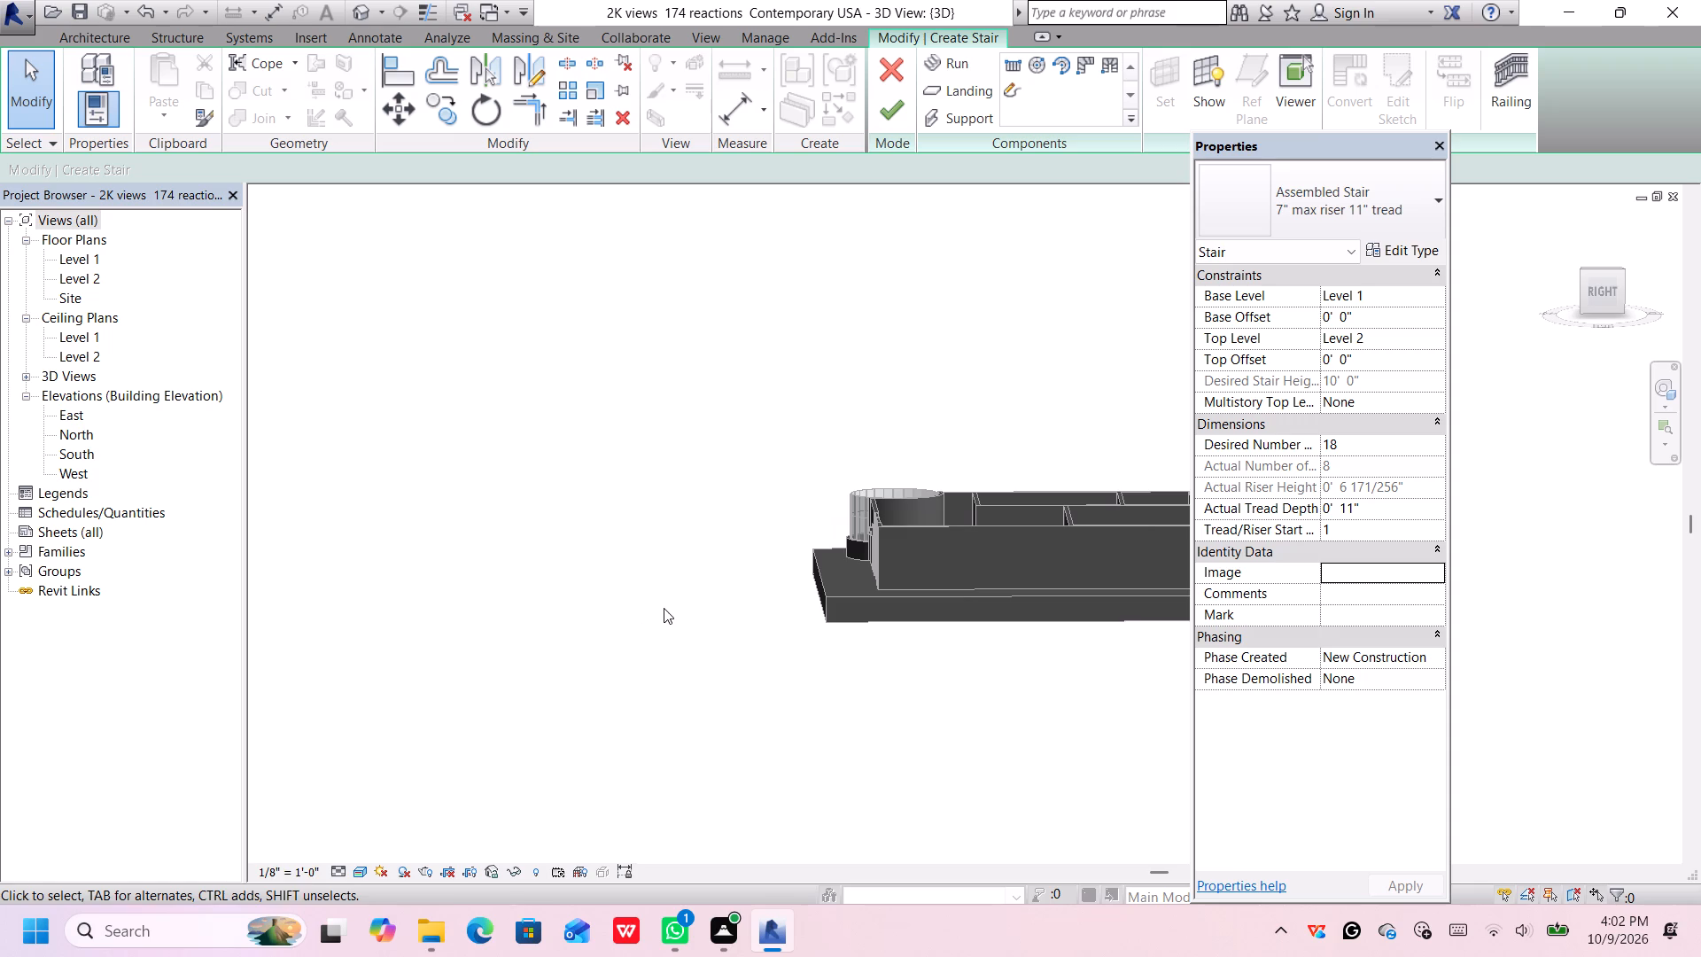
pyautogui.middleClick(666, 611)
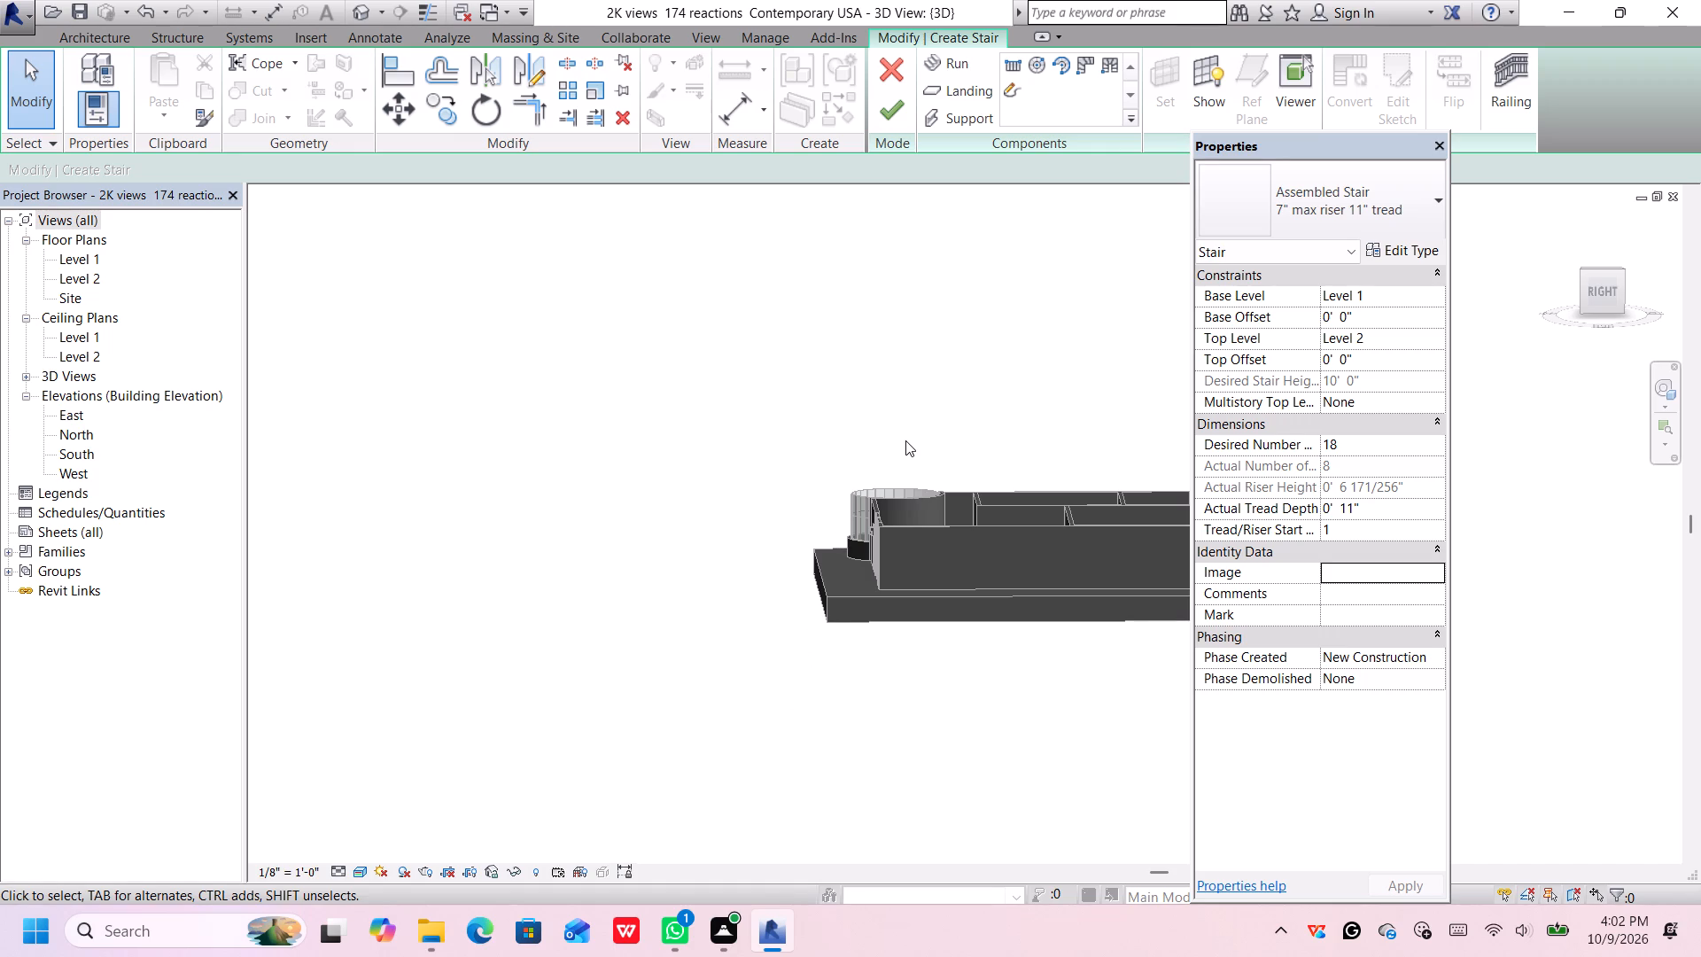
pyautogui.scroll(-5, 851, 697)
pyautogui.middleClick(851, 697)
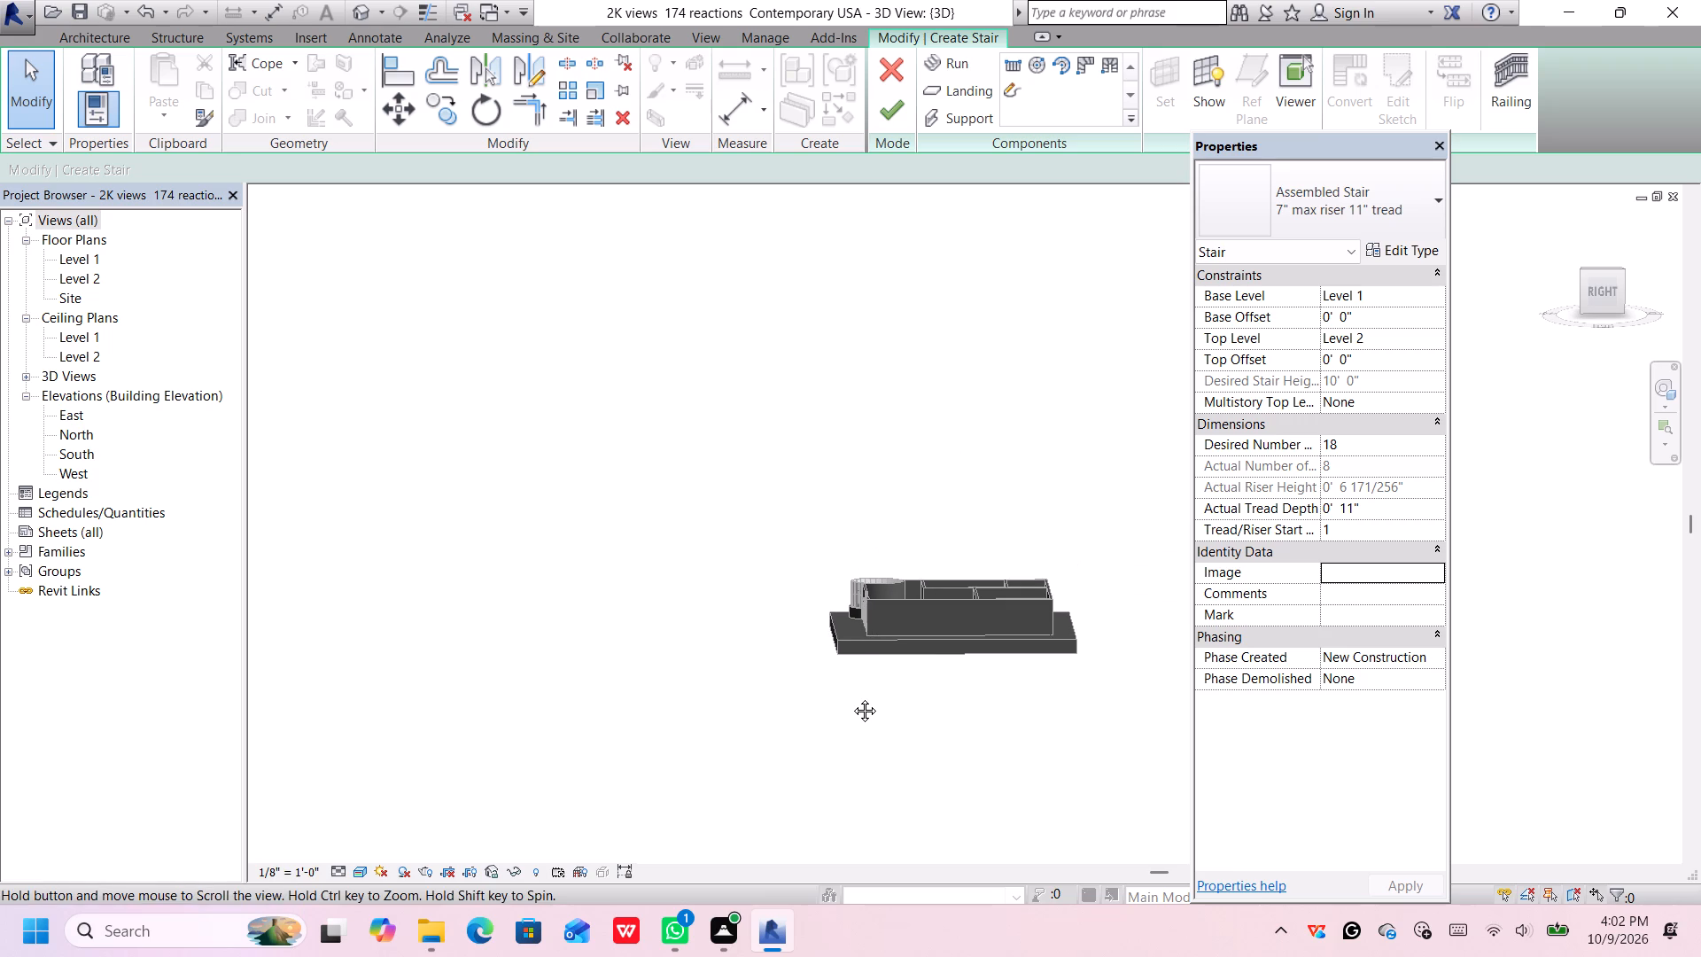
pyautogui.scroll(5, 844, 684)
pyautogui.moveTo(852, 671); pyautogui.dragTo(852, 672, button='middle')
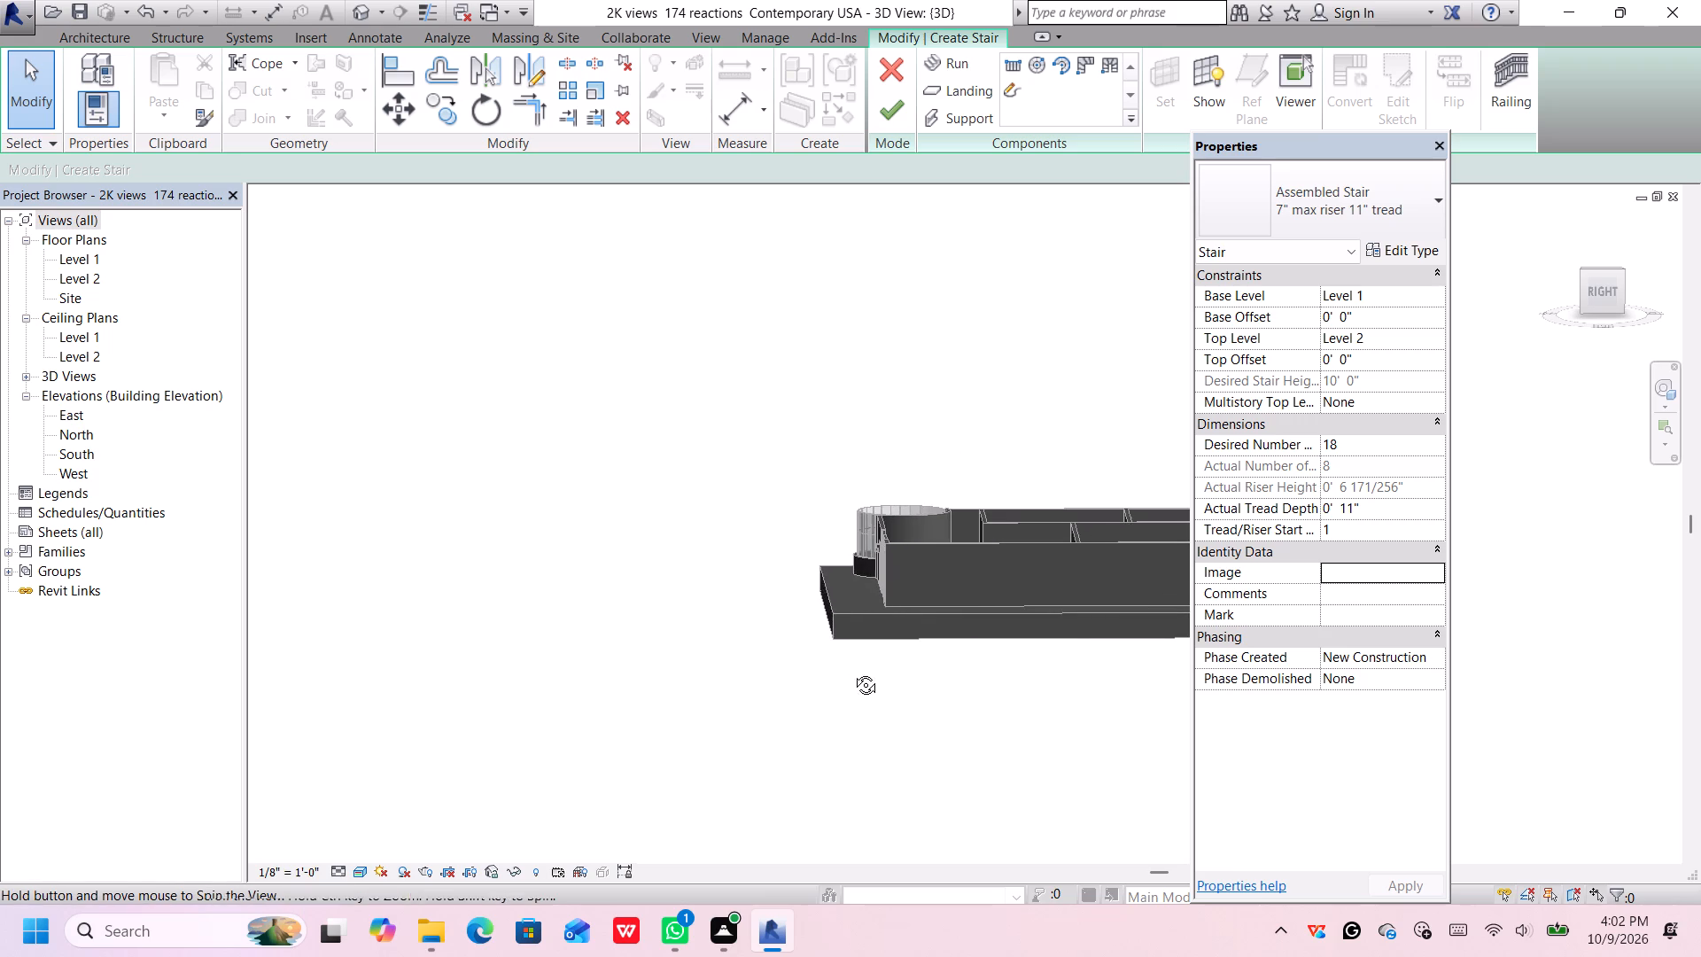
pyautogui.moveTo(852, 672); pyautogui.dragTo(1100, 681, button='middle')
pyautogui.scroll(1, 824, 716)
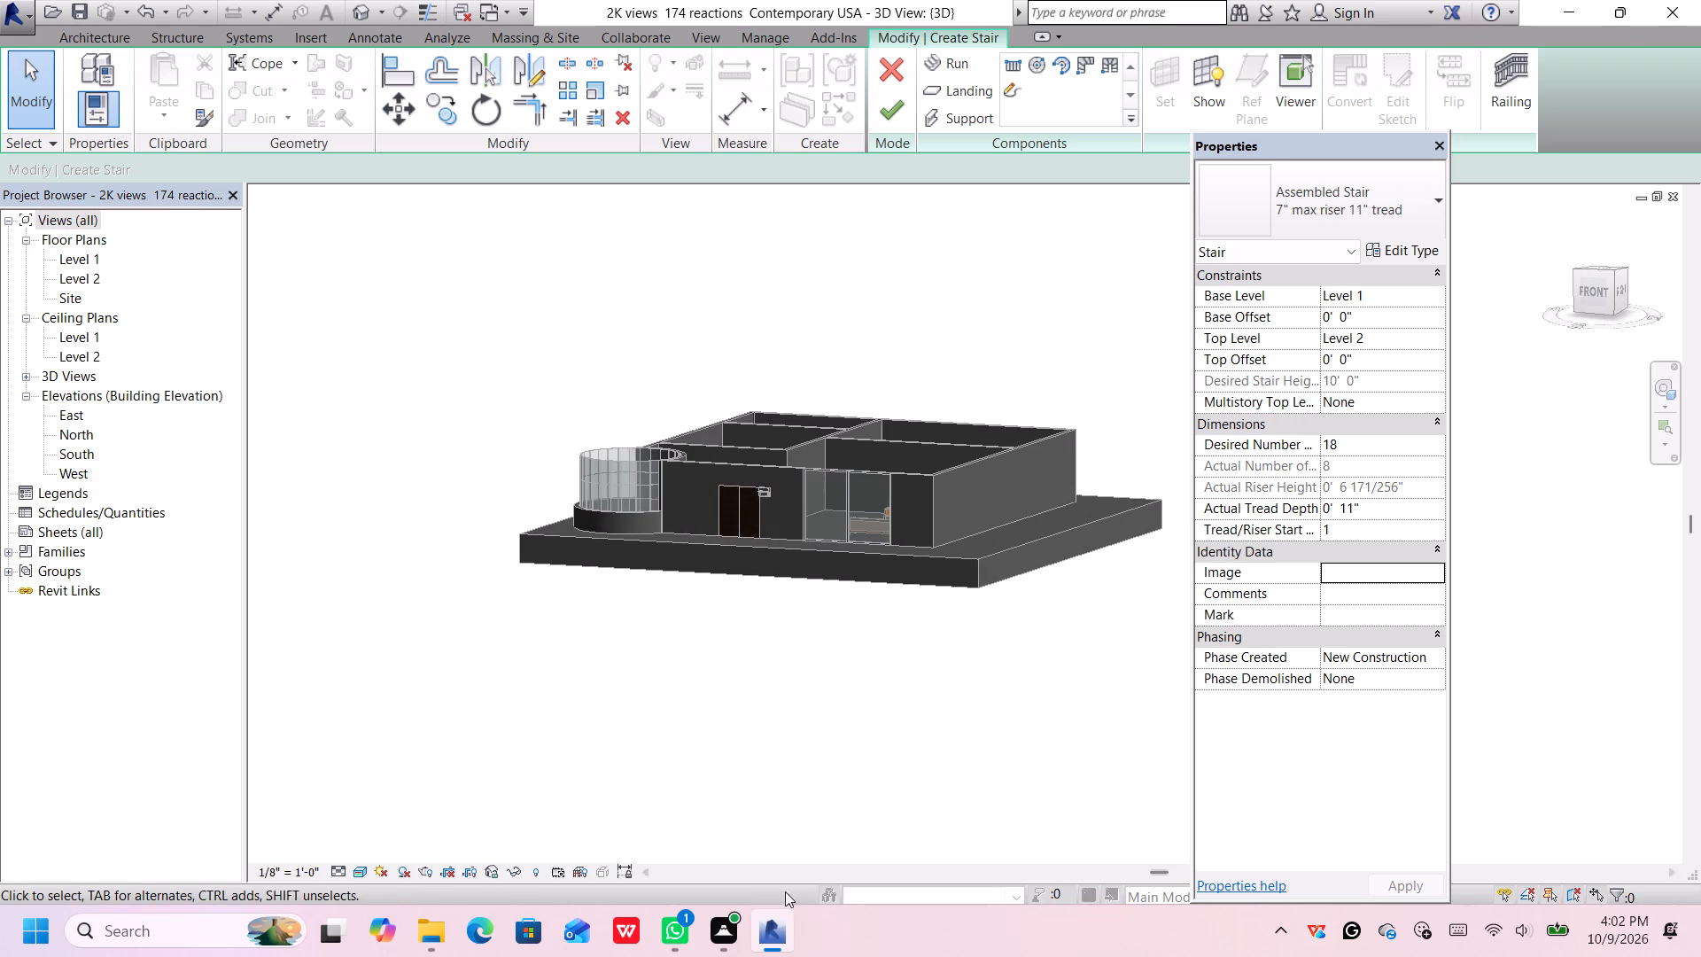
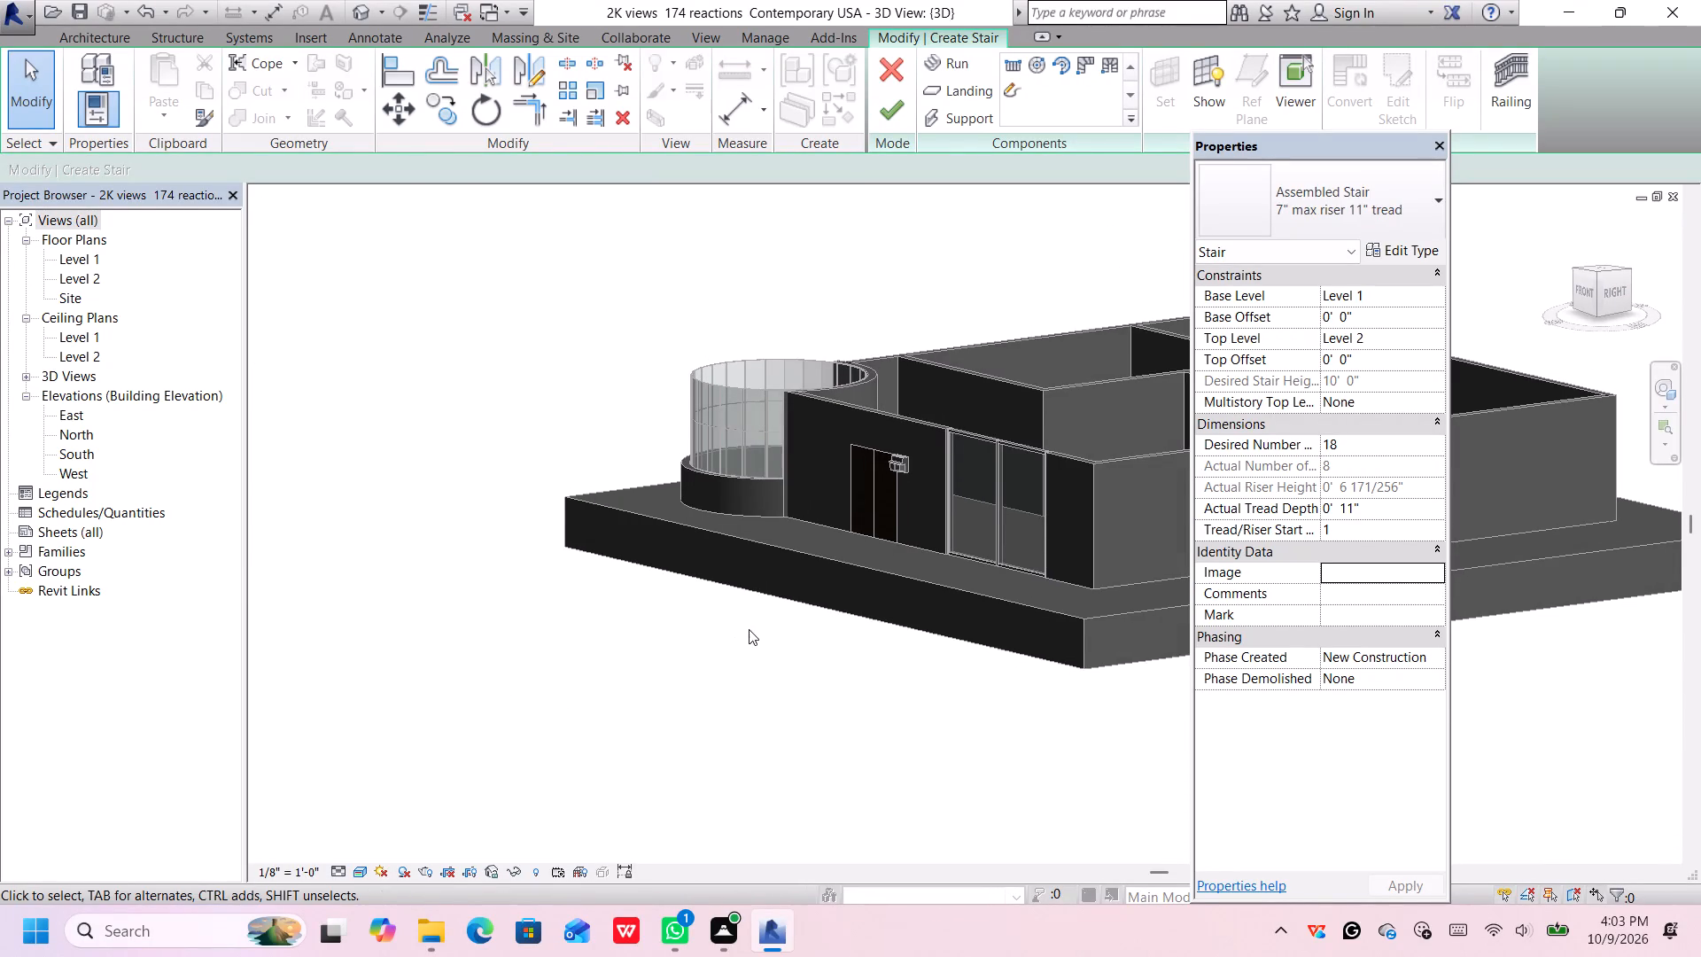
# Examine the house, its slab, curved glazing, entrance and front window from several angles in the 3D view.
pyautogui.scroll(1, 761, 626)
pyautogui.moveTo(778, 620); pyautogui.dragTo(714, 760, button='middle')
pyautogui.moveTo(712, 747); pyautogui.dragTo(703, 712, button='middle')
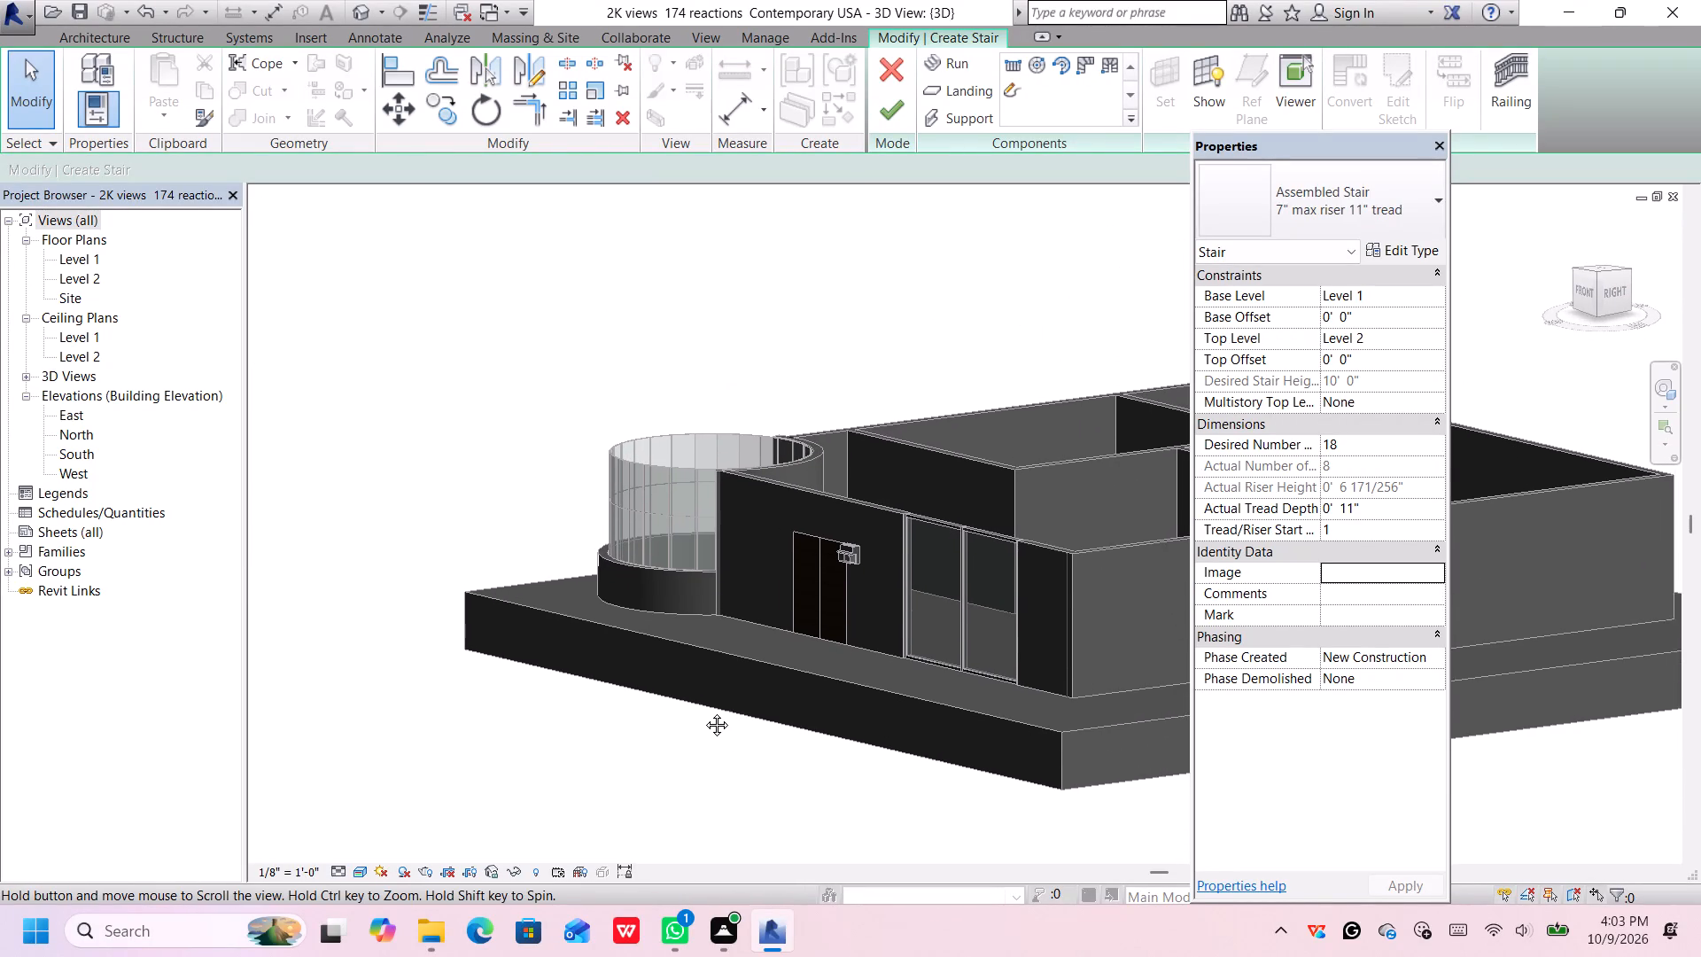
pyautogui.moveTo(703, 712); pyautogui.dragTo(741, 716, button='middle')
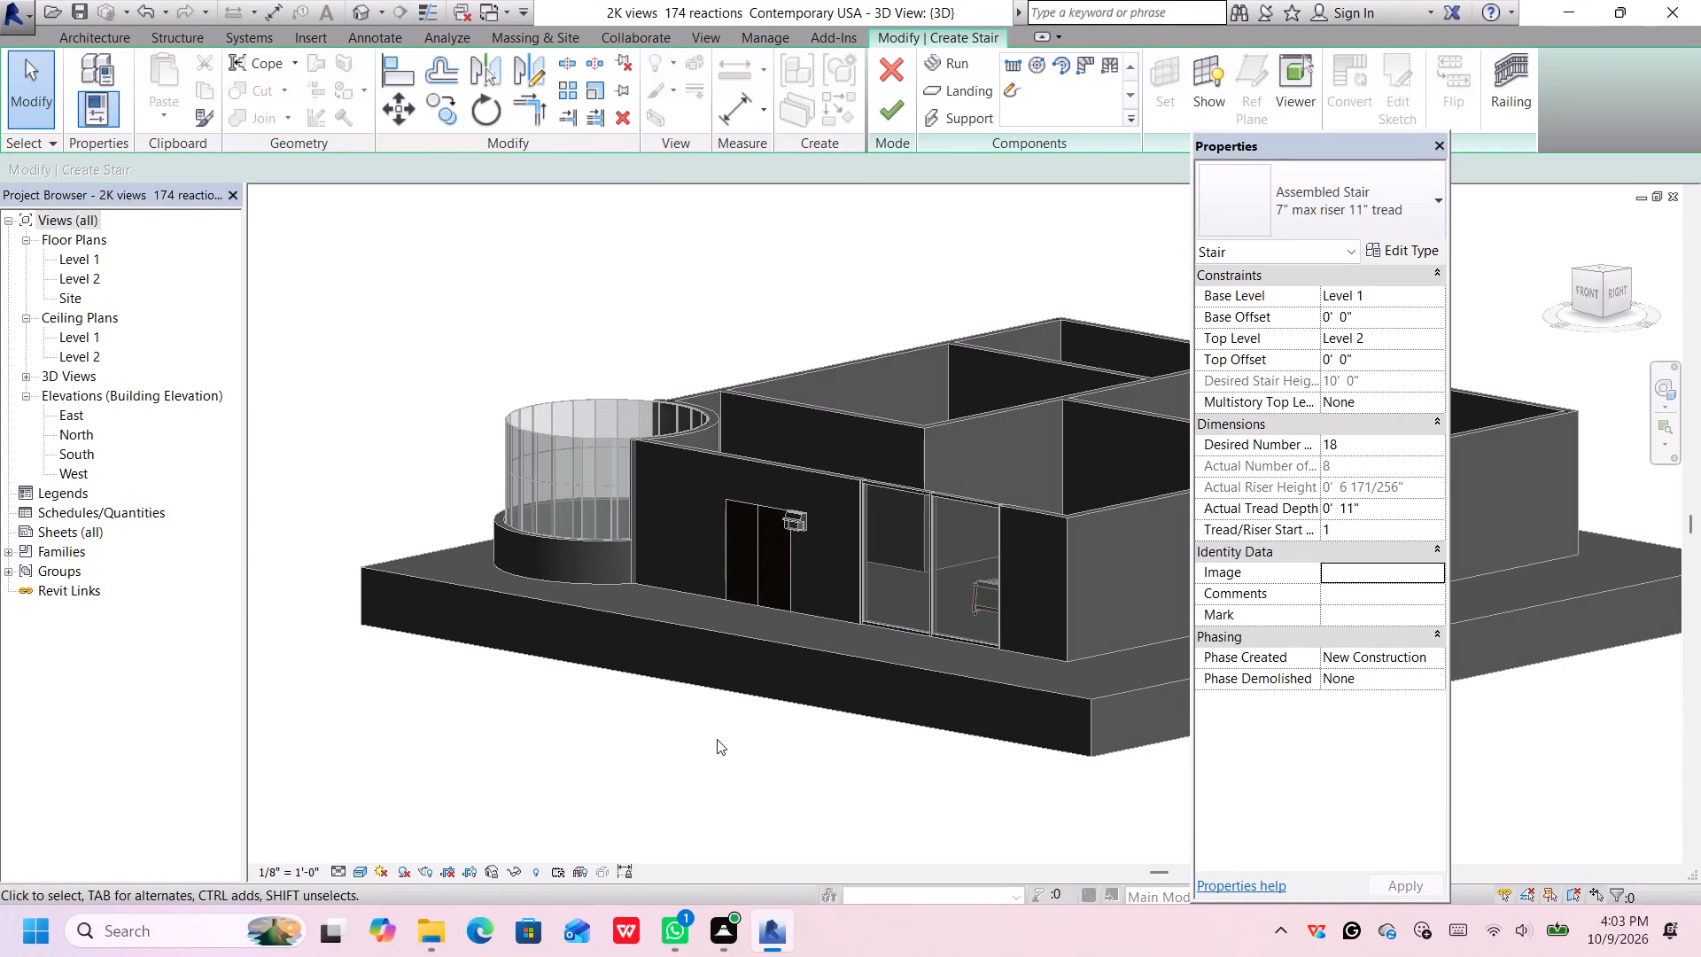
pyautogui.scroll(-2, 722, 738)
pyautogui.scroll(1, 722, 738)
pyautogui.scroll(-1, 722, 738)
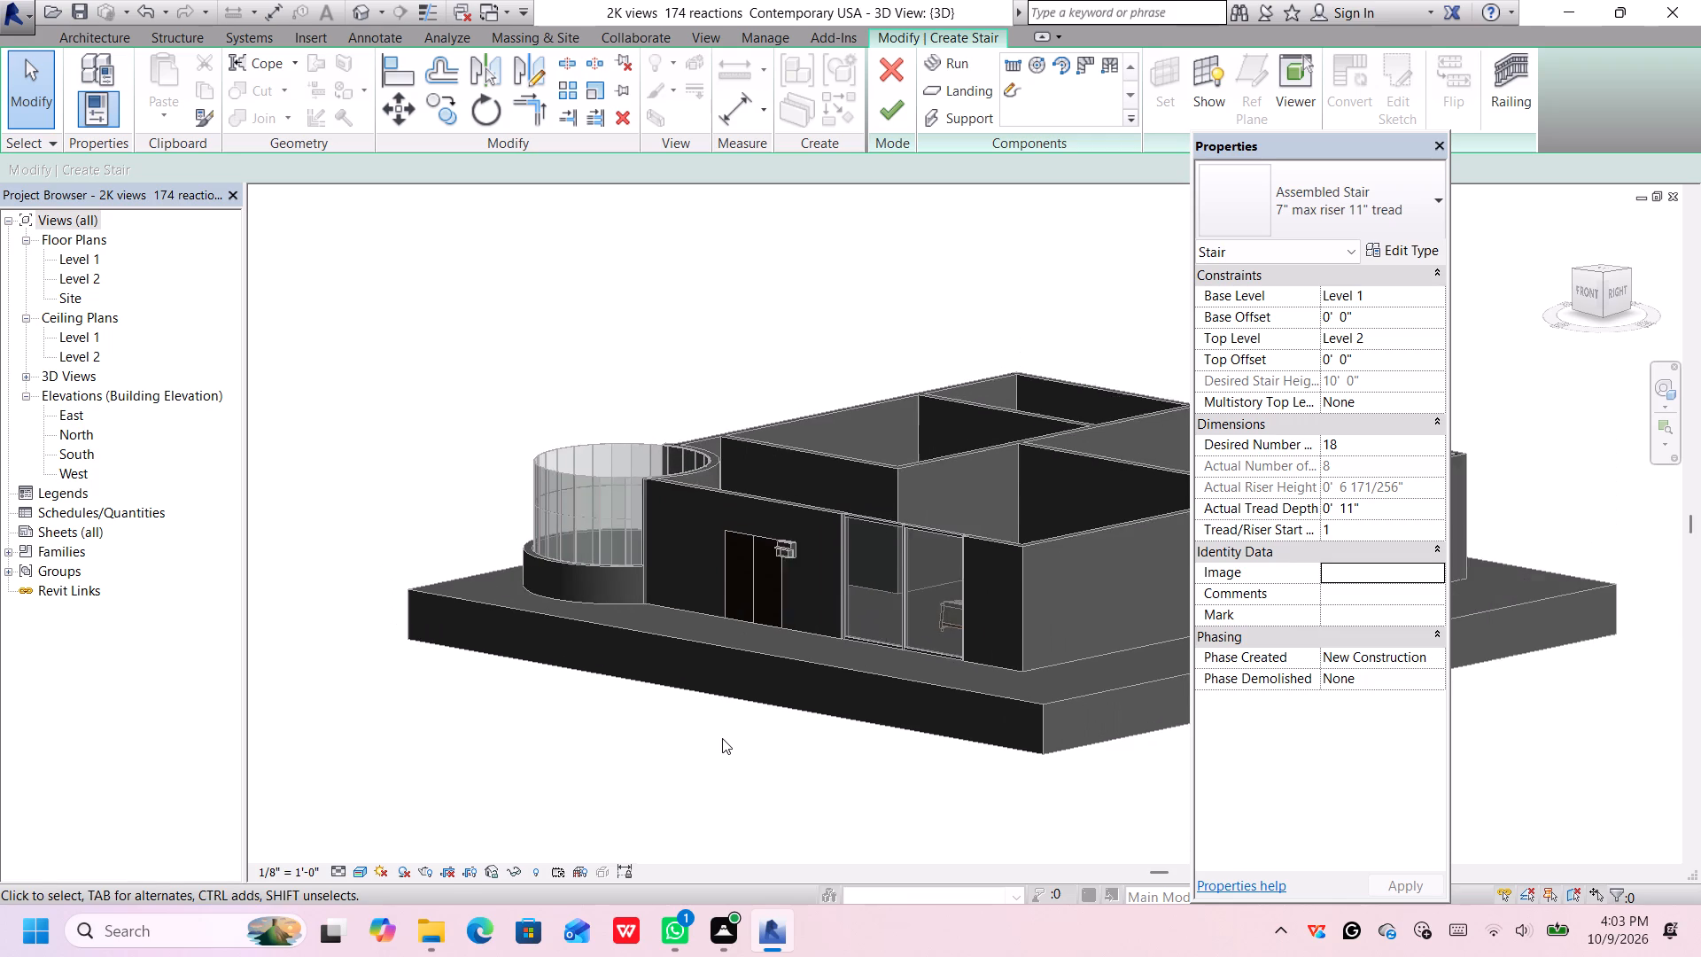
pyautogui.moveTo(724, 739); pyautogui.dragTo(858, 734, button='middle')
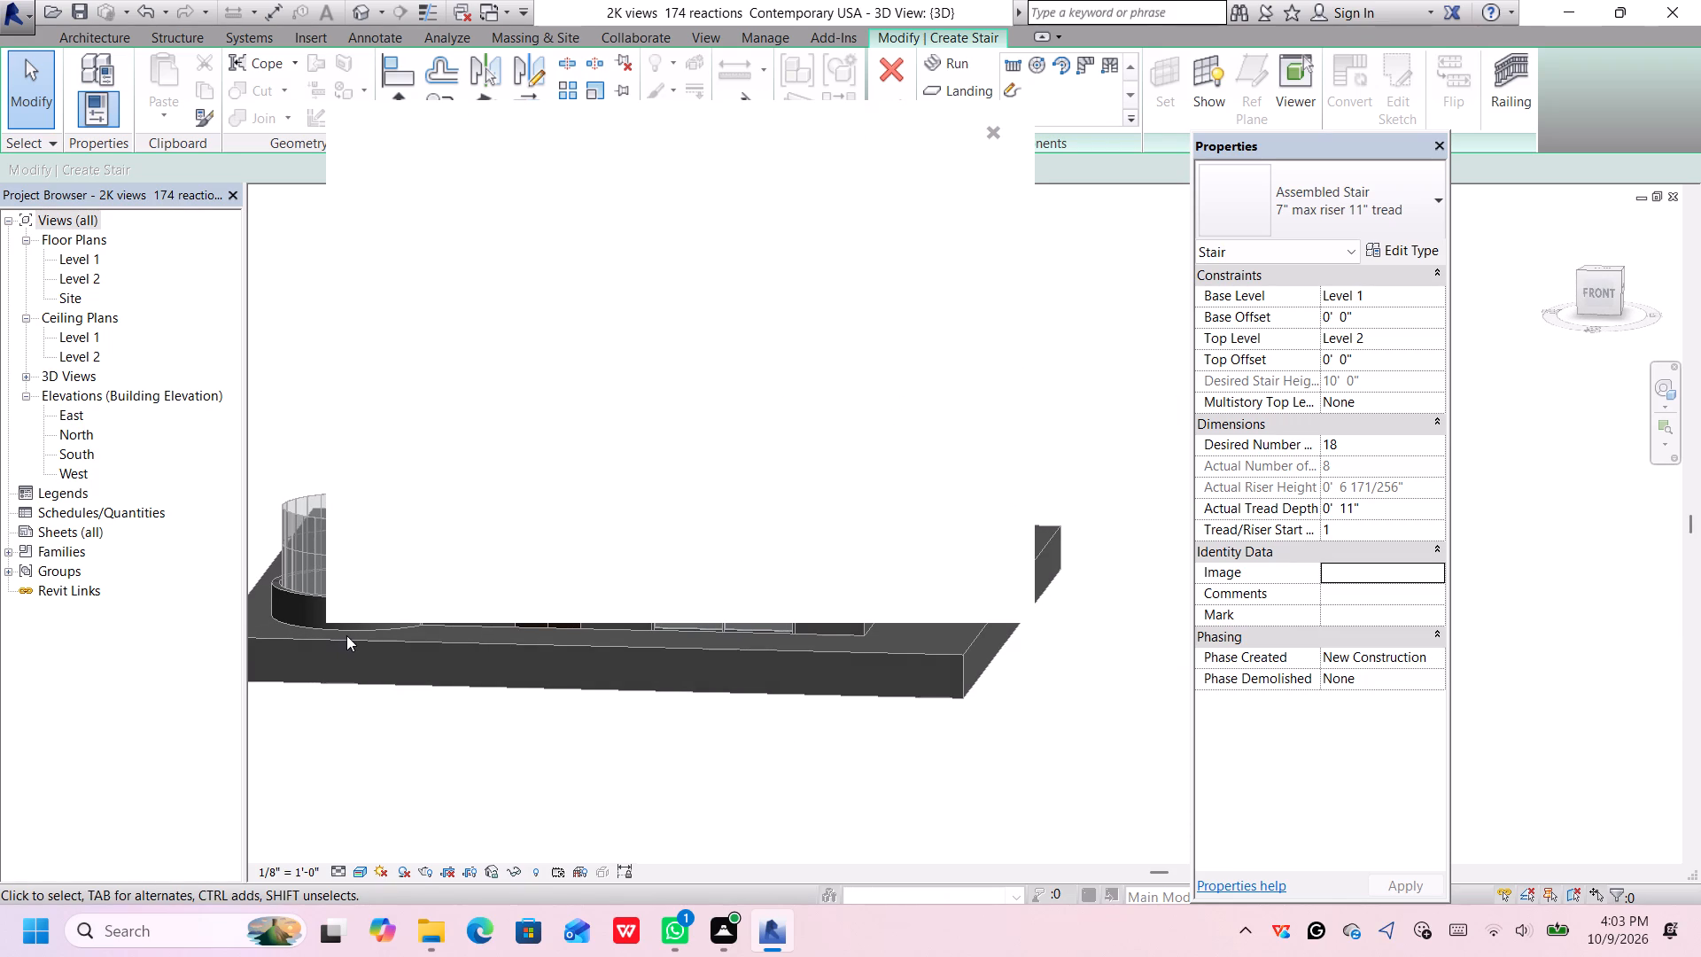
pyautogui.click(988, 131)
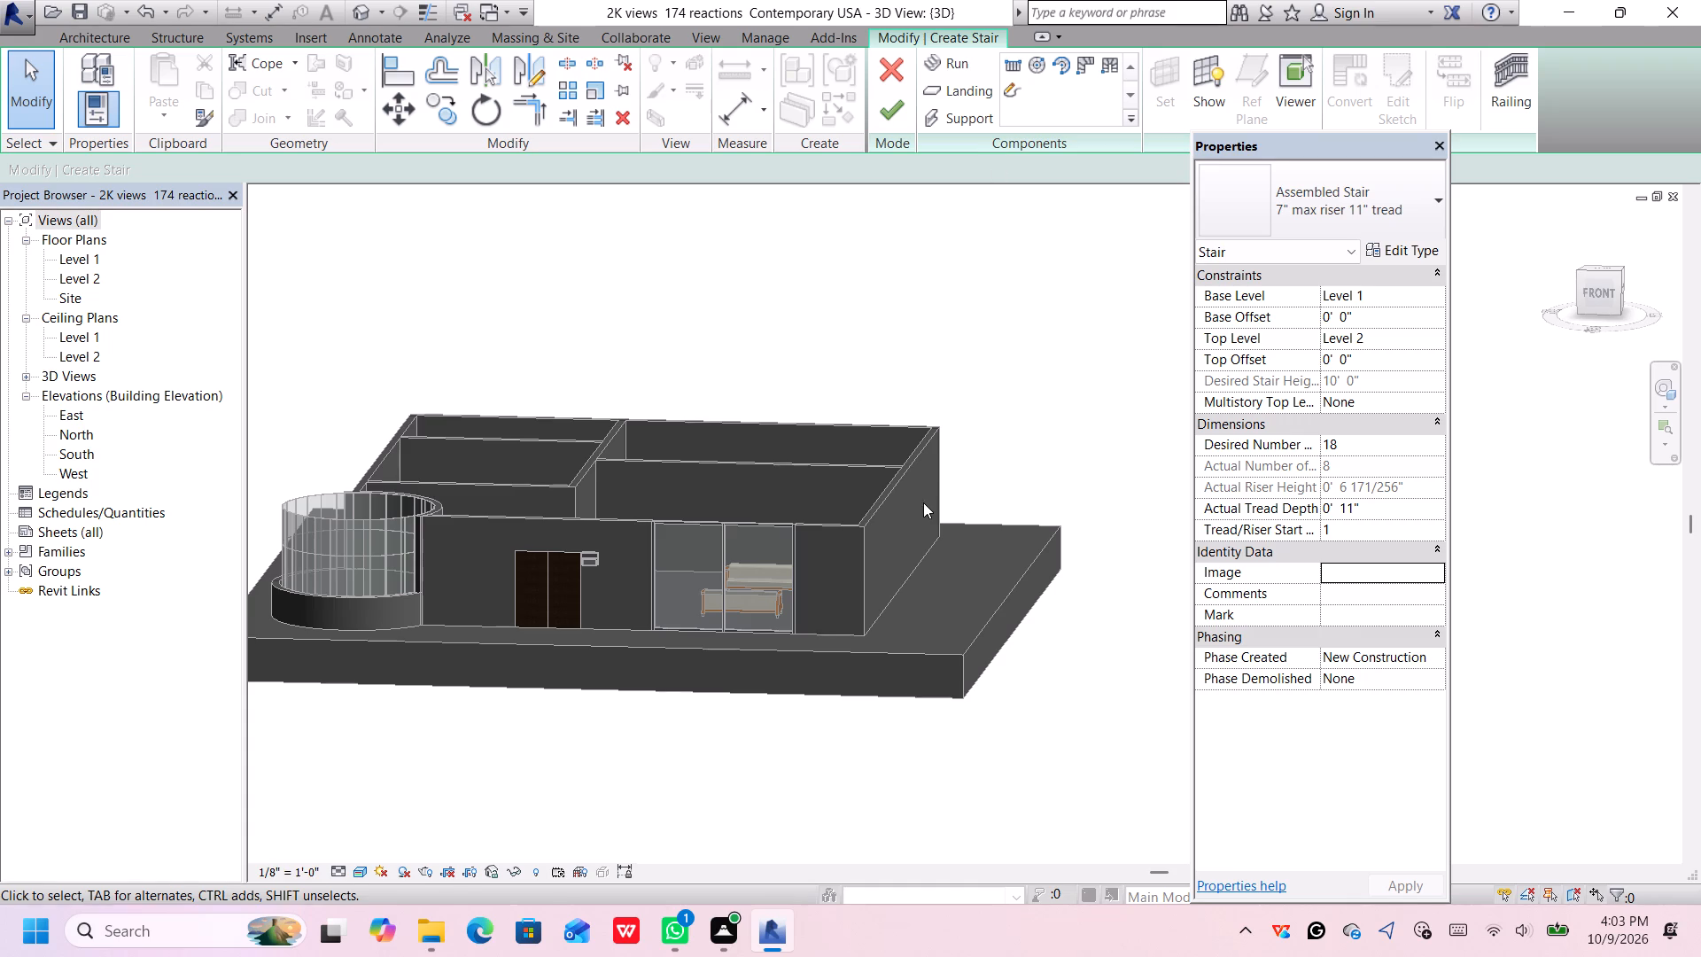
pyautogui.moveTo(923, 502); pyautogui.dragTo(1048, 377, button='middle')
pyautogui.moveTo(732, 199); pyautogui.dragTo(741, 296, button='middle')
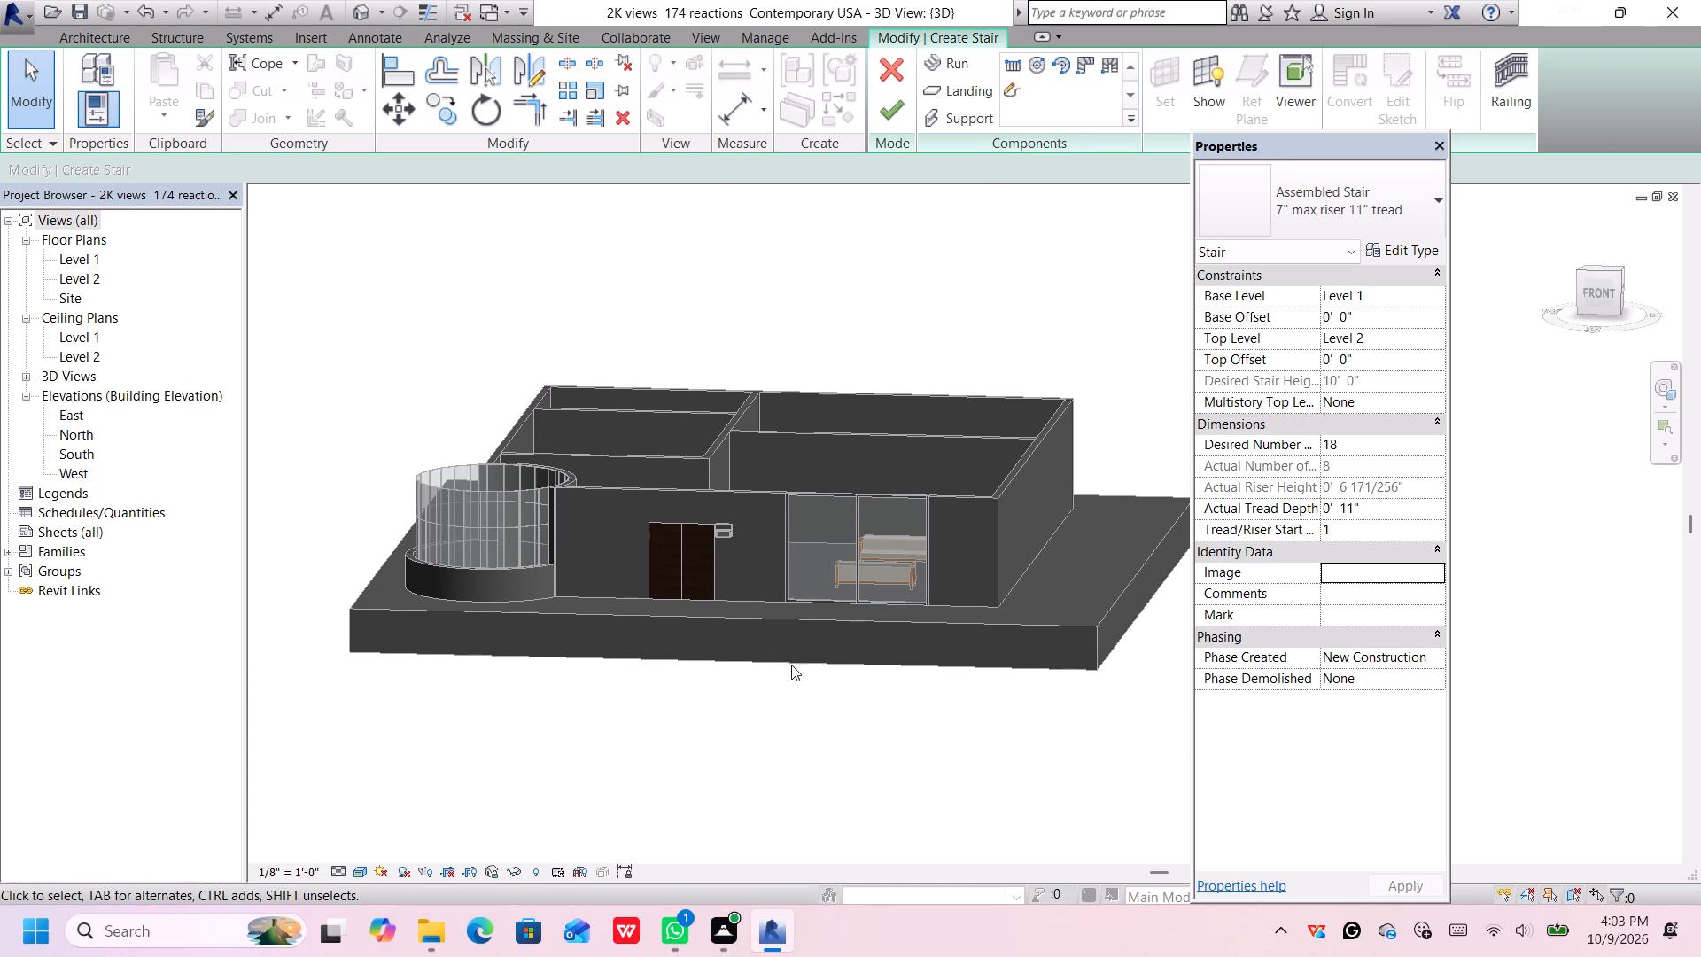
pyautogui.middleClick(791, 665)
pyautogui.middleClick(791, 665)
pyautogui.moveTo(791, 665); pyautogui.dragTo(790, 655, button='middle')
pyautogui.middleClick(788, 644)
pyautogui.scroll(-4, 788, 640)
pyautogui.scroll(1, 788, 640)
pyautogui.scroll(-2, 913, 665)
pyautogui.moveTo(913, 665); pyautogui.dragTo(901, 663, button='middle')
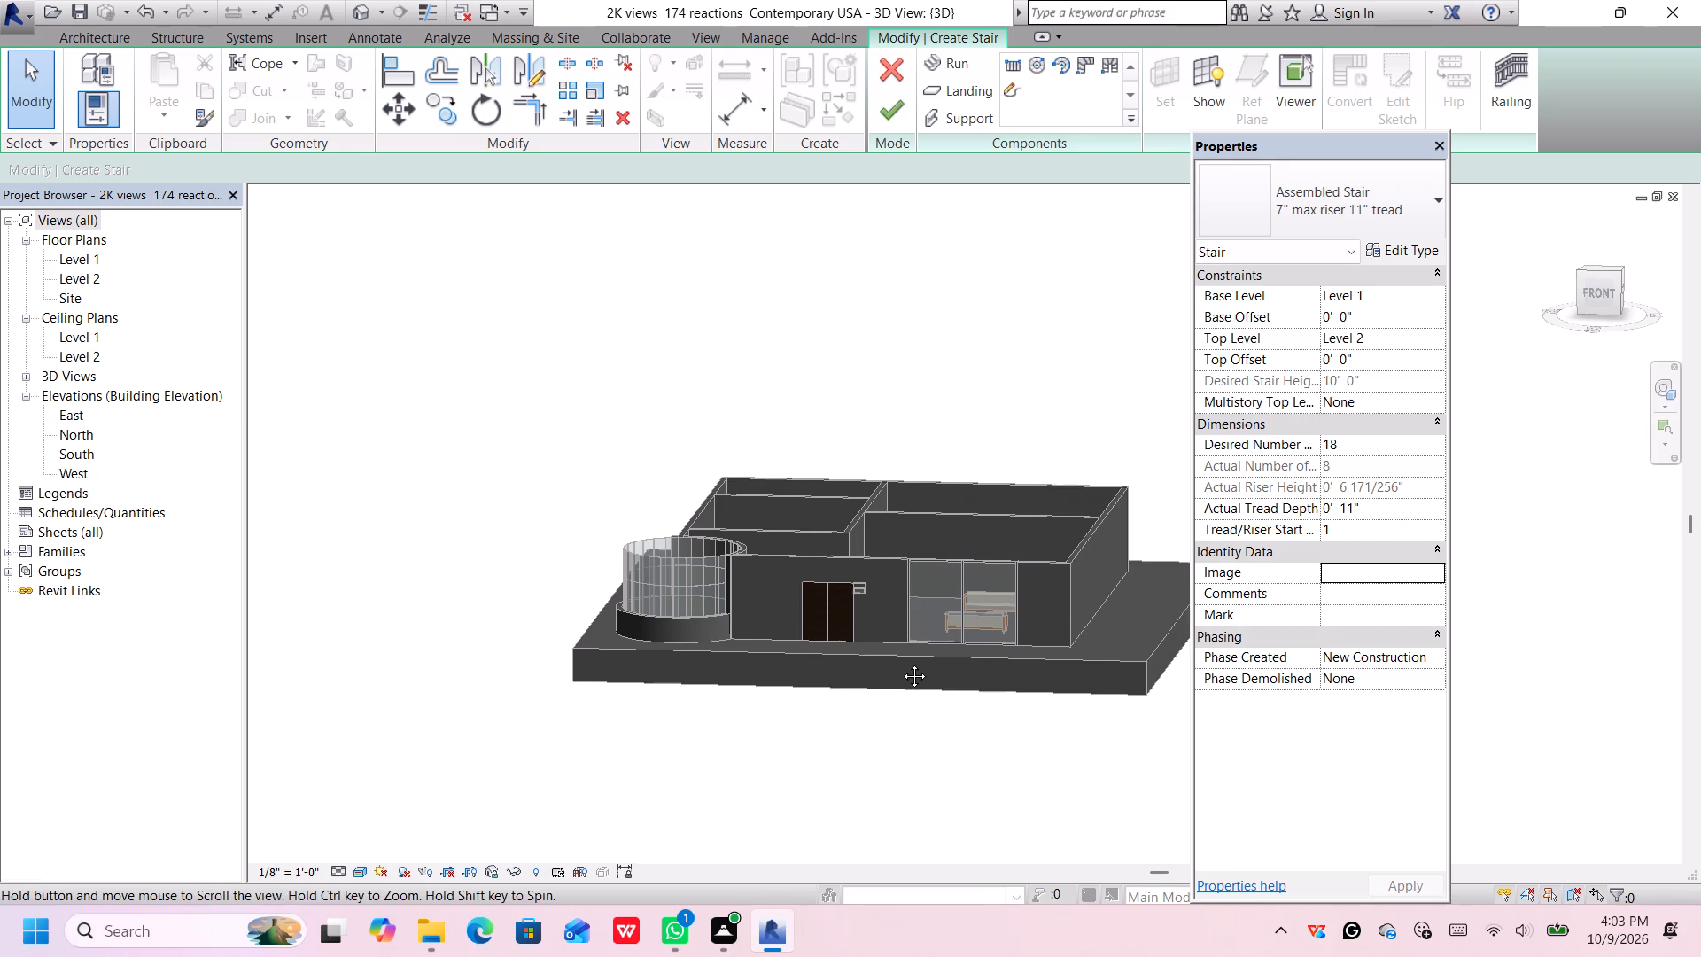
pyautogui.moveTo(901, 663); pyautogui.dragTo(775, 723, button='middle')
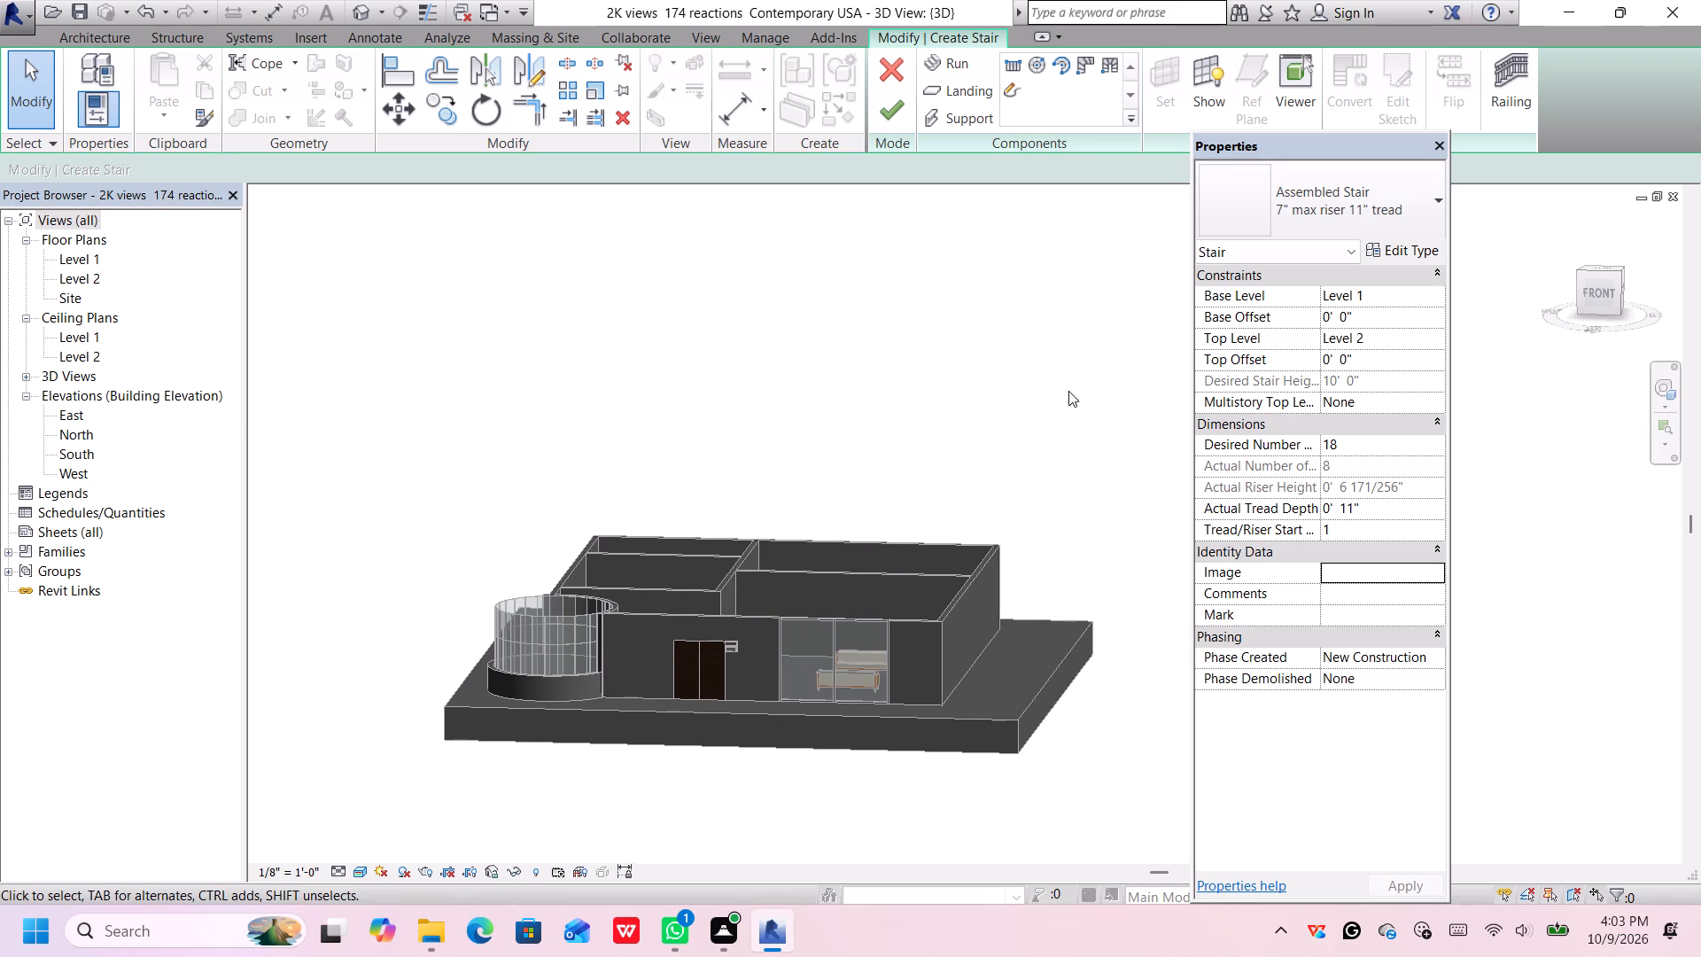
pyautogui.moveTo(812, 745); pyautogui.dragTo(803, 696, button='middle')
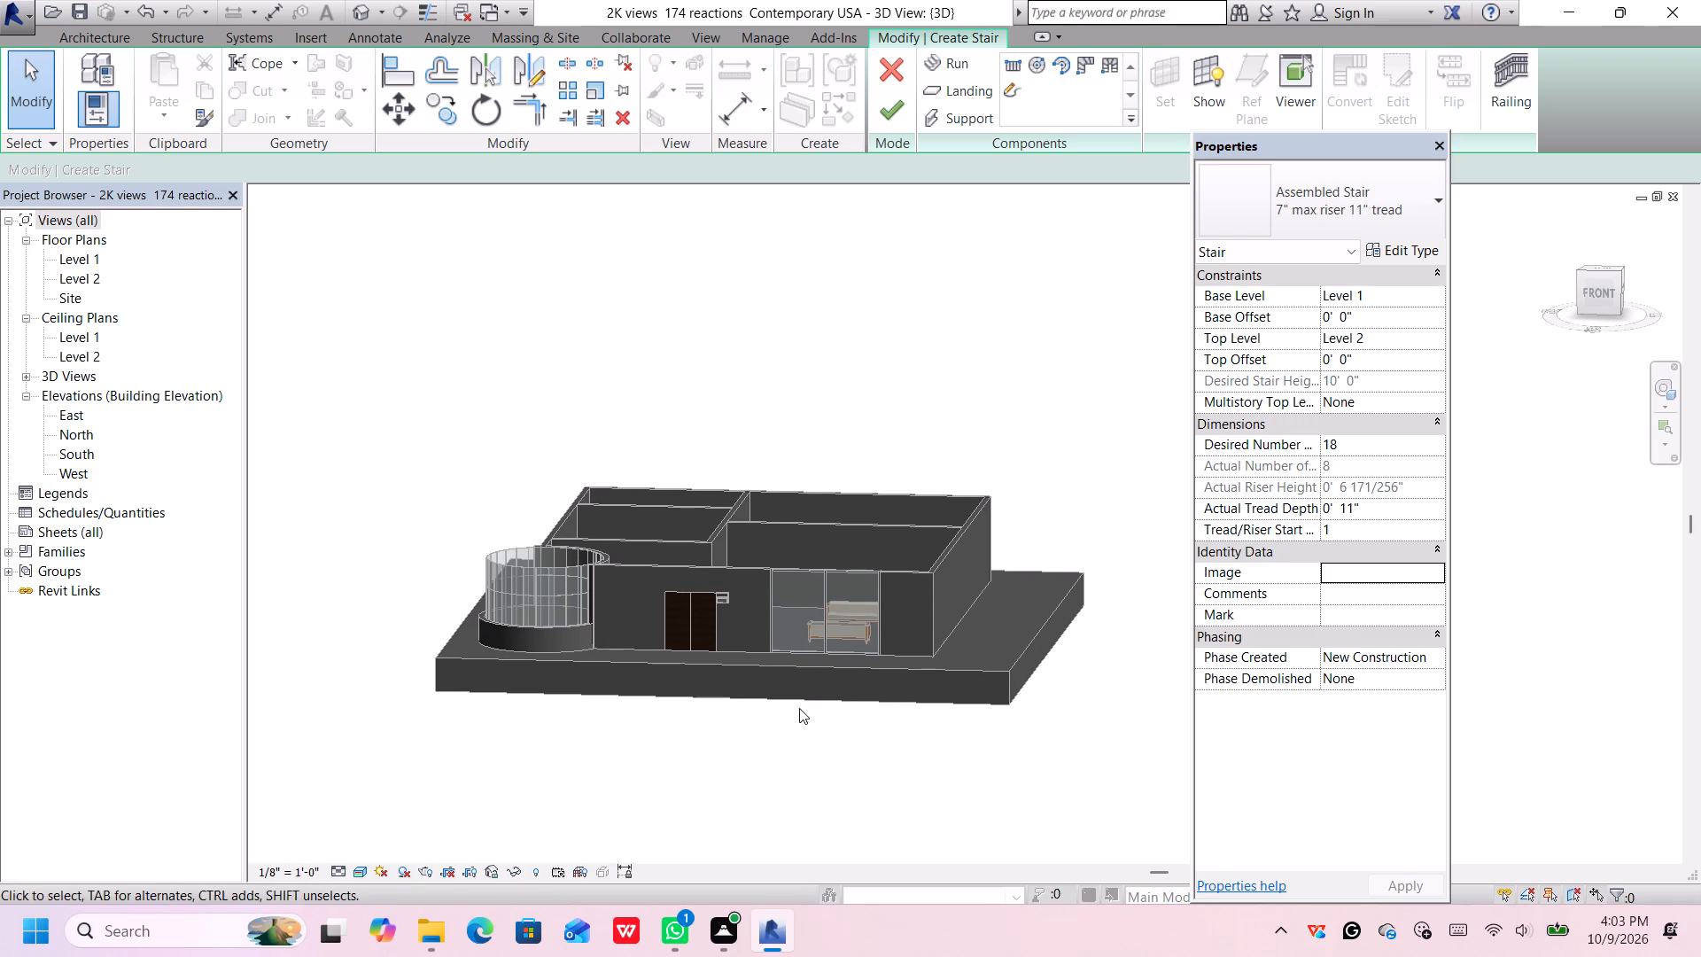
pyautogui.moveTo(807, 725); pyautogui.dragTo(897, 737, button='middle')
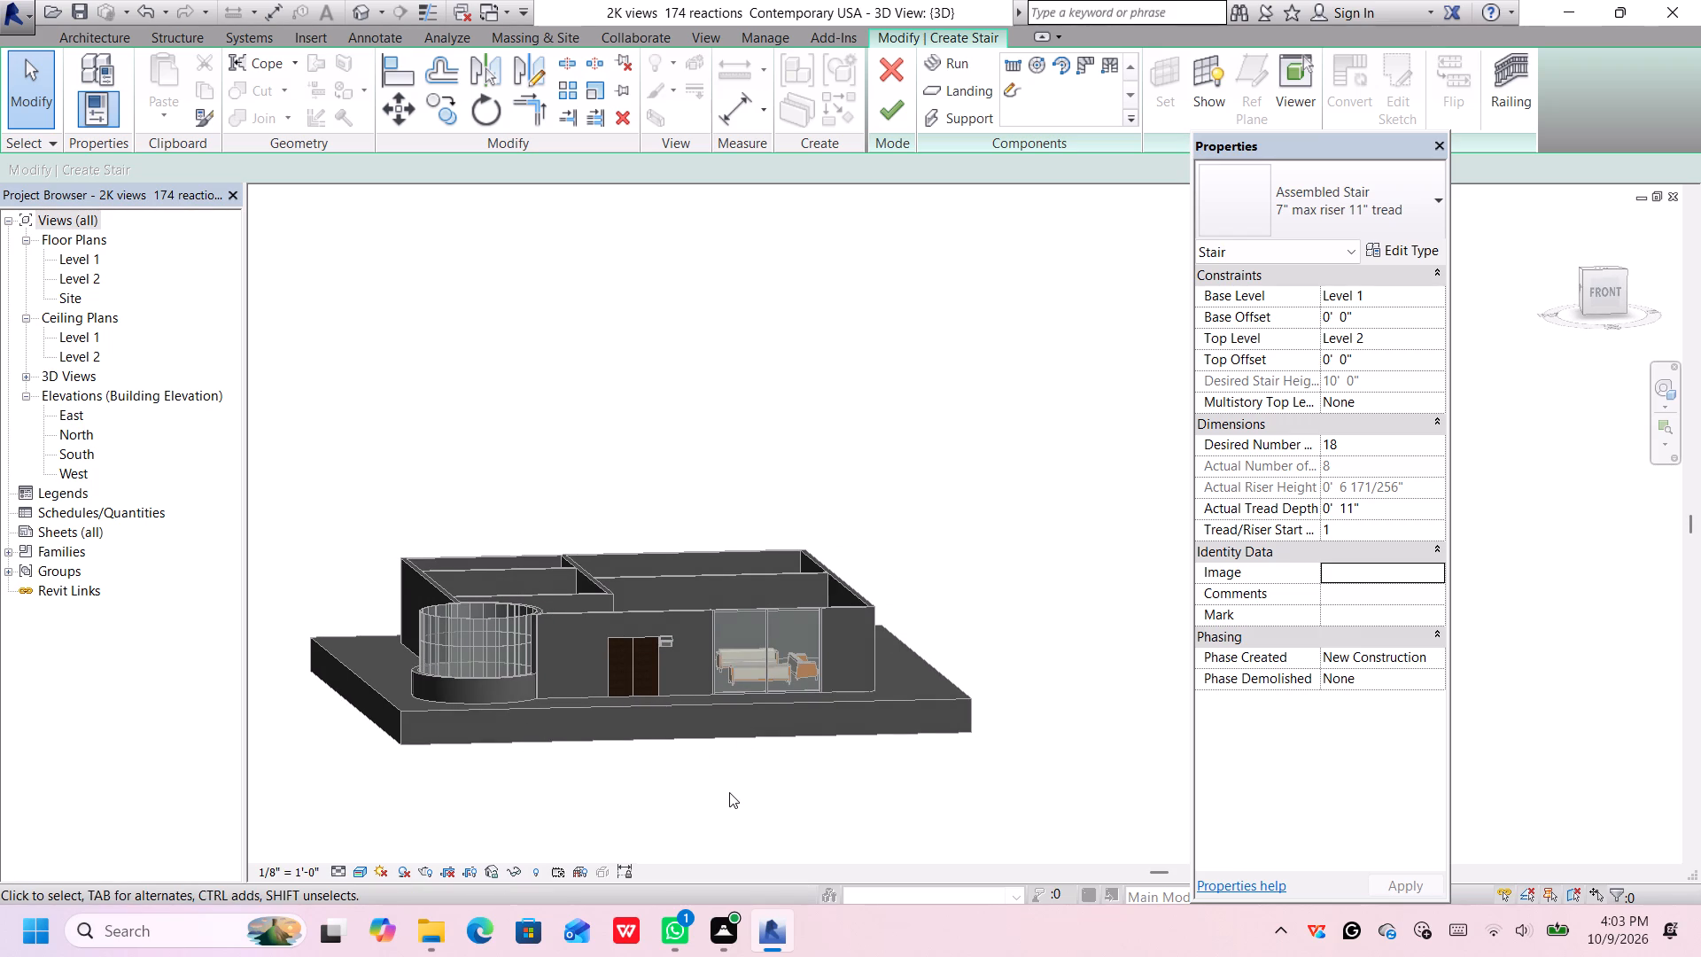
pyautogui.scroll(9, 709, 764)
pyautogui.scroll(-6, 709, 764)
pyautogui.moveTo(749, 763); pyautogui.dragTo(831, 758, button='middle')
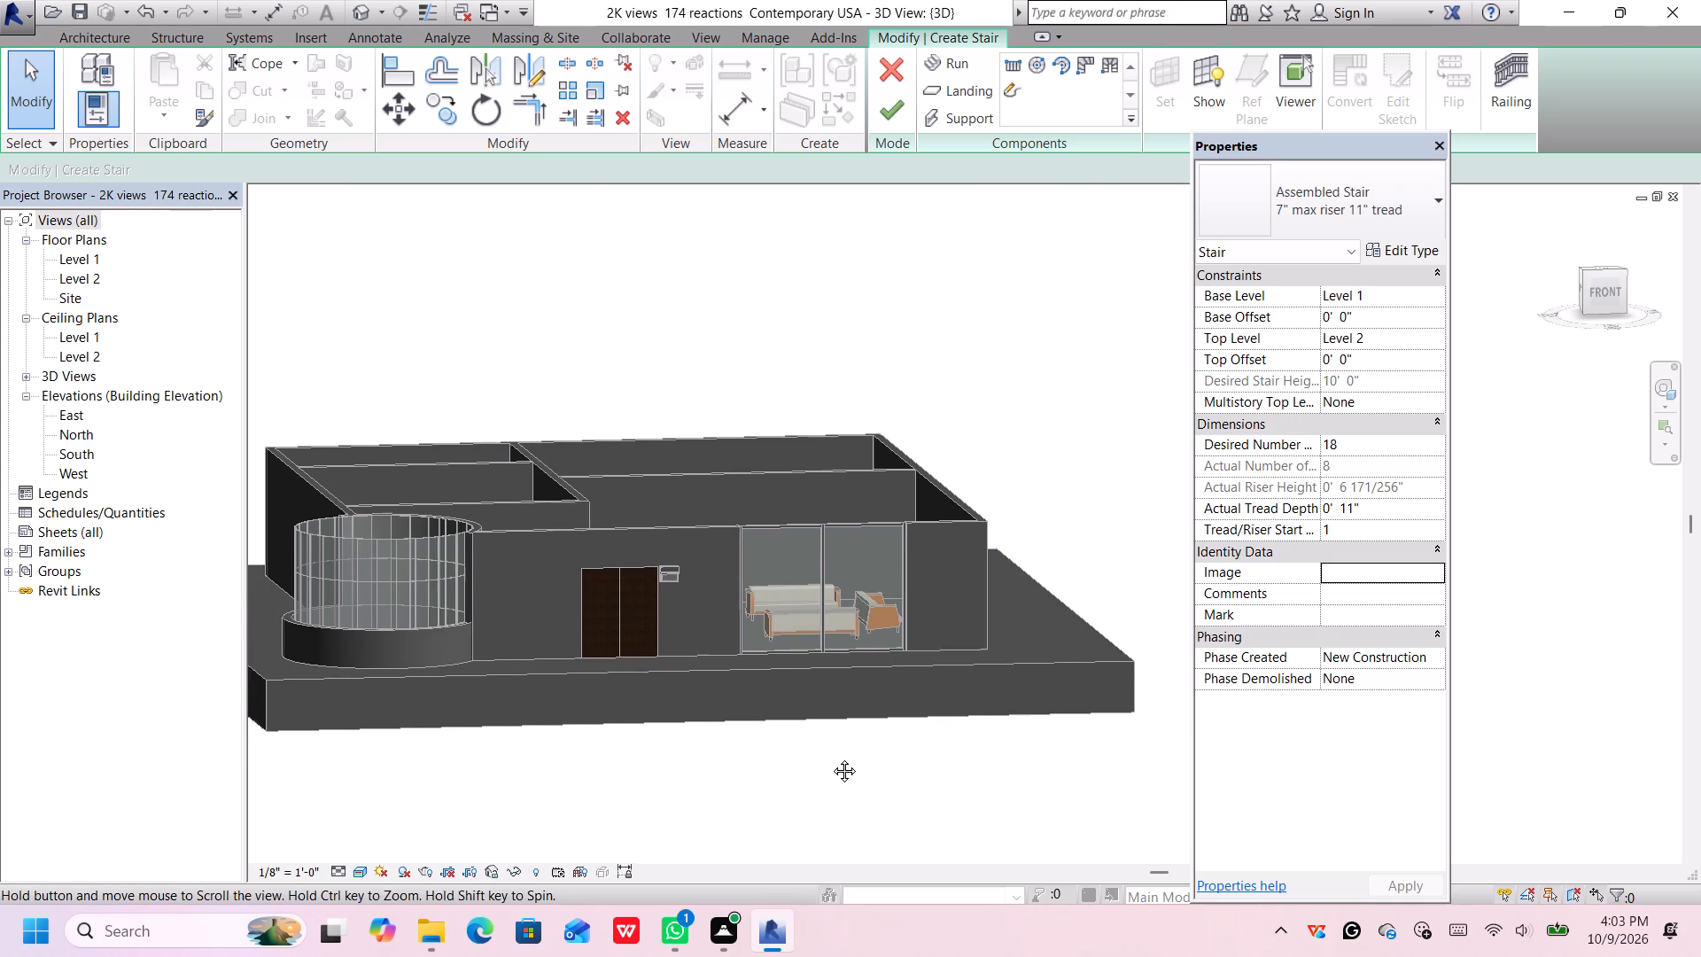
pyautogui.moveTo(831, 758); pyautogui.dragTo(835, 759, button='middle')
pyautogui.keyDown('shift'); pyautogui.middleClick(835, 757); pyautogui.keyUp('shift')
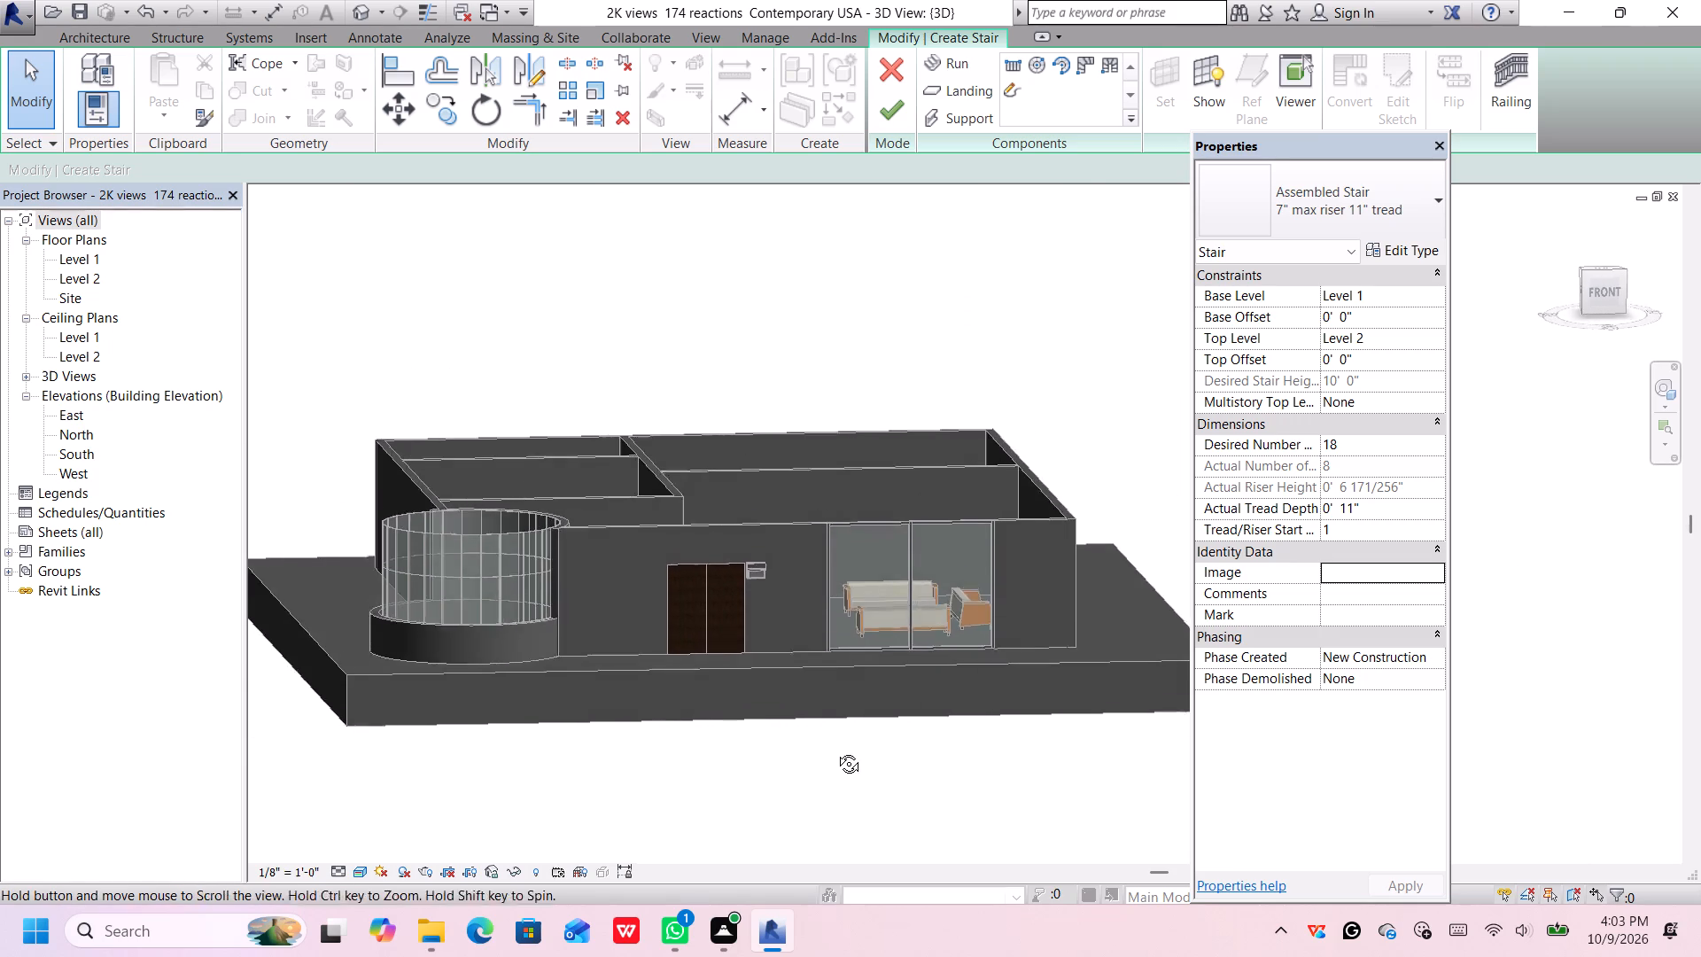
pyautogui.scroll(-1, 808, 744)
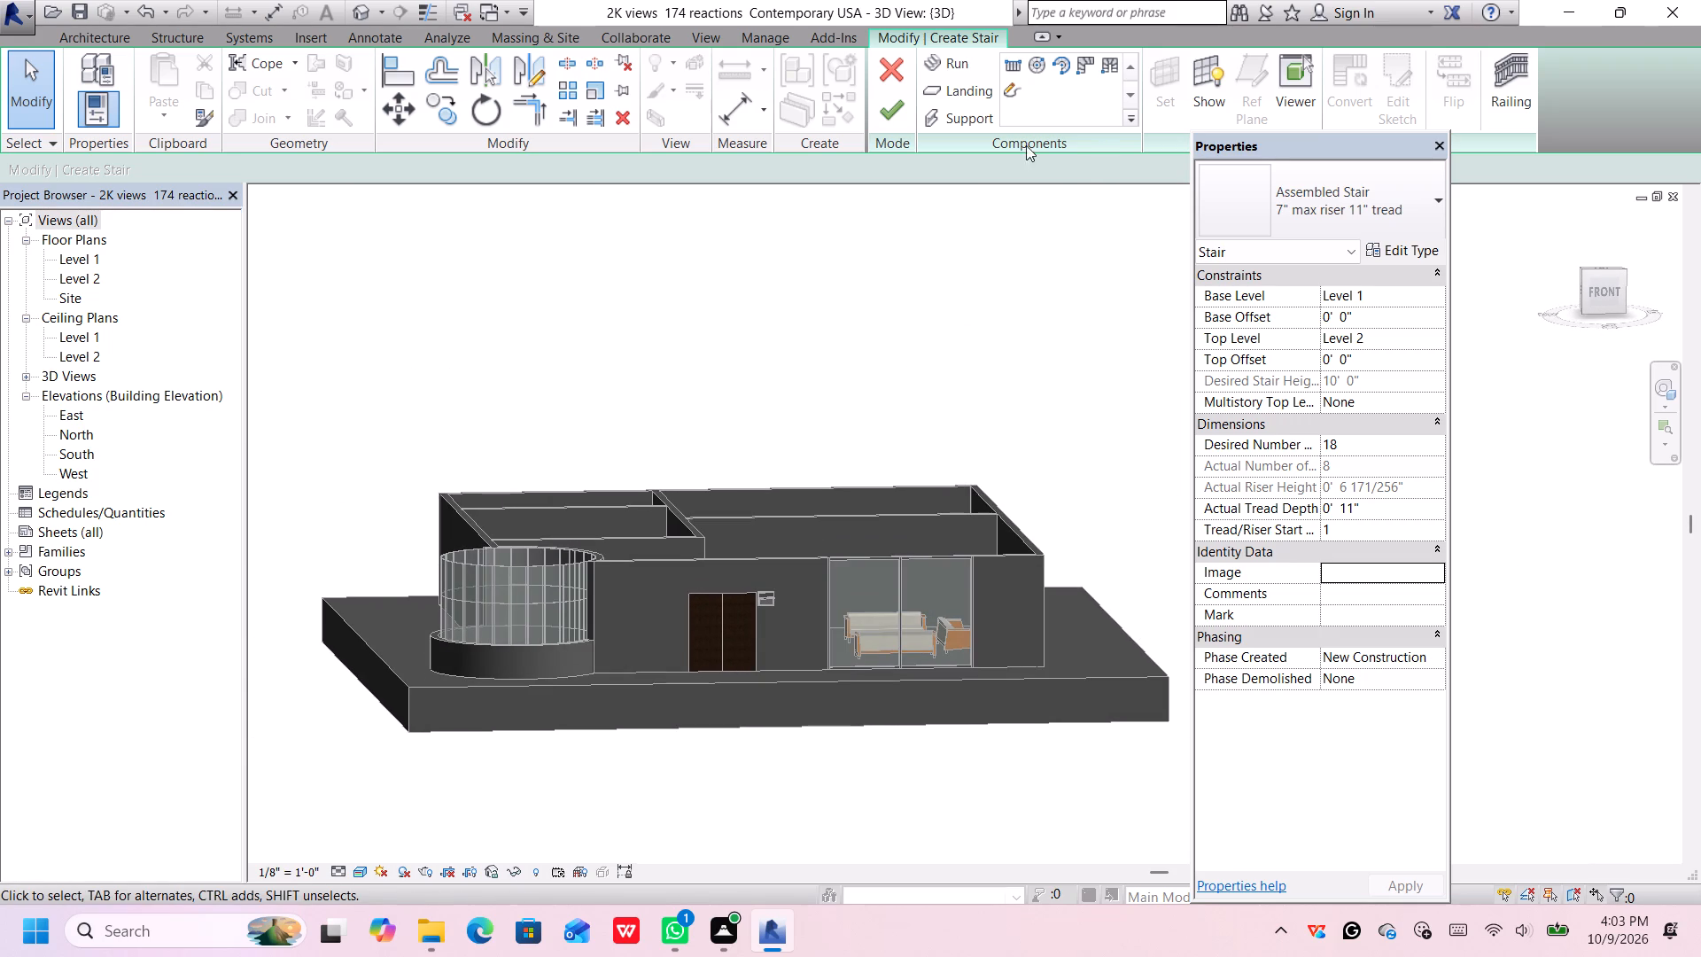
# Cancel the stair being edited and discard its changes.
pyautogui.click(108, 35)
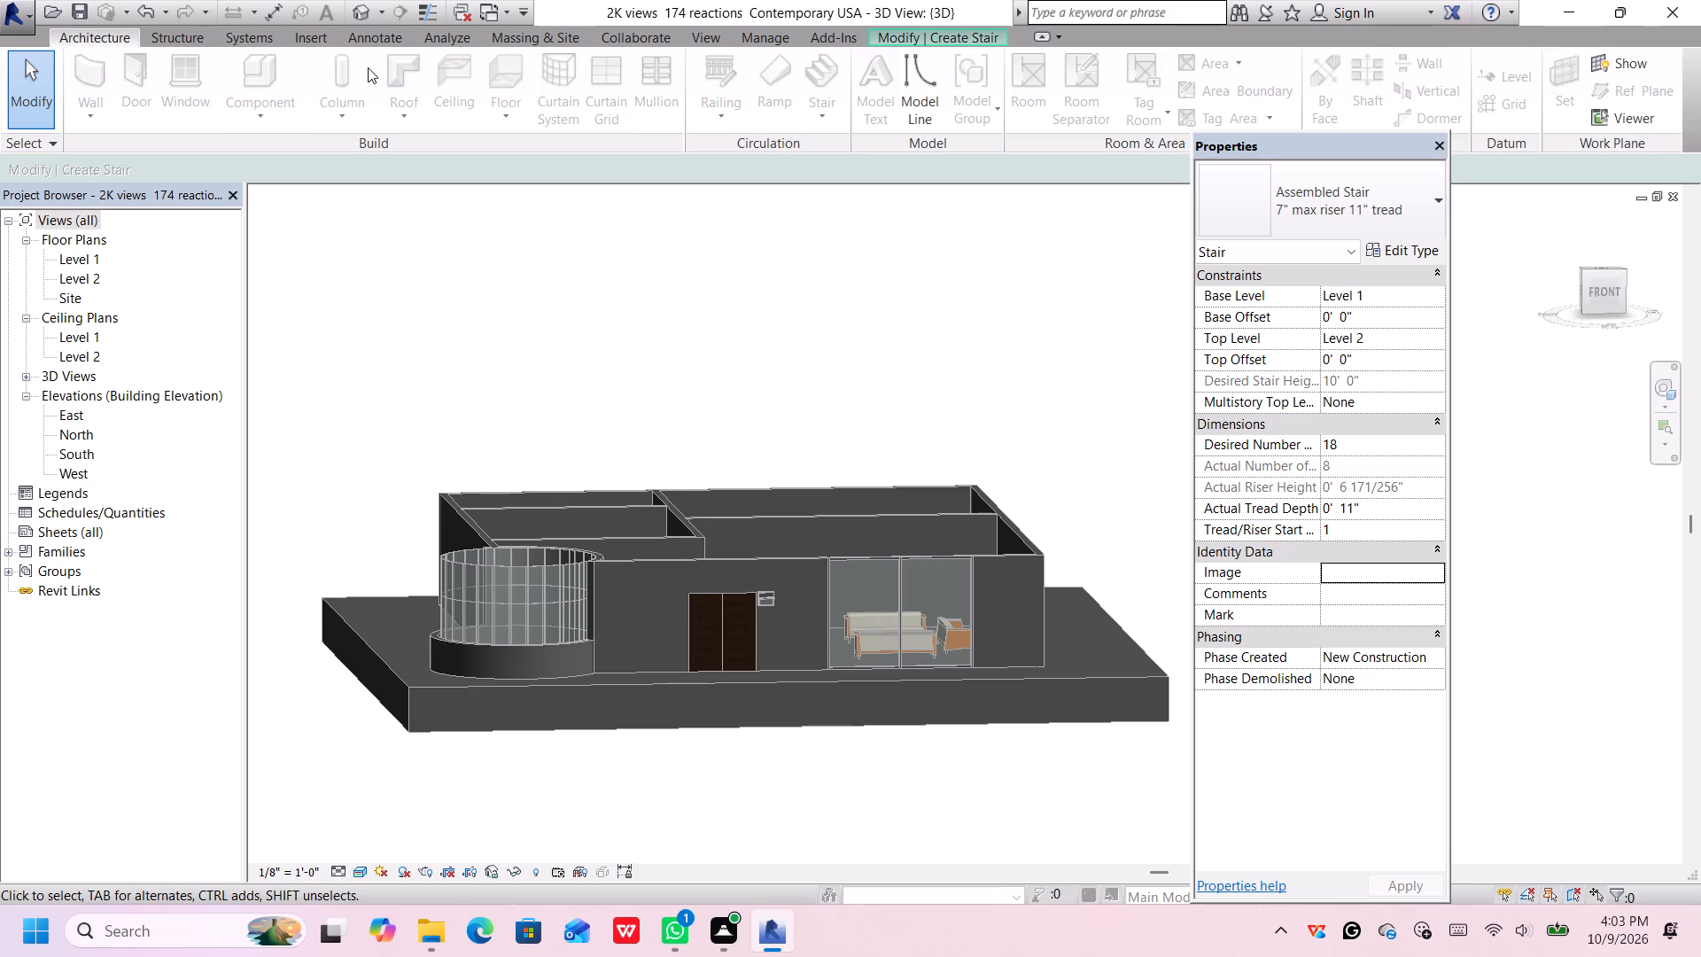
pyautogui.click(694, 420)
pyautogui.click(890, 42)
pyautogui.click(891, 67)
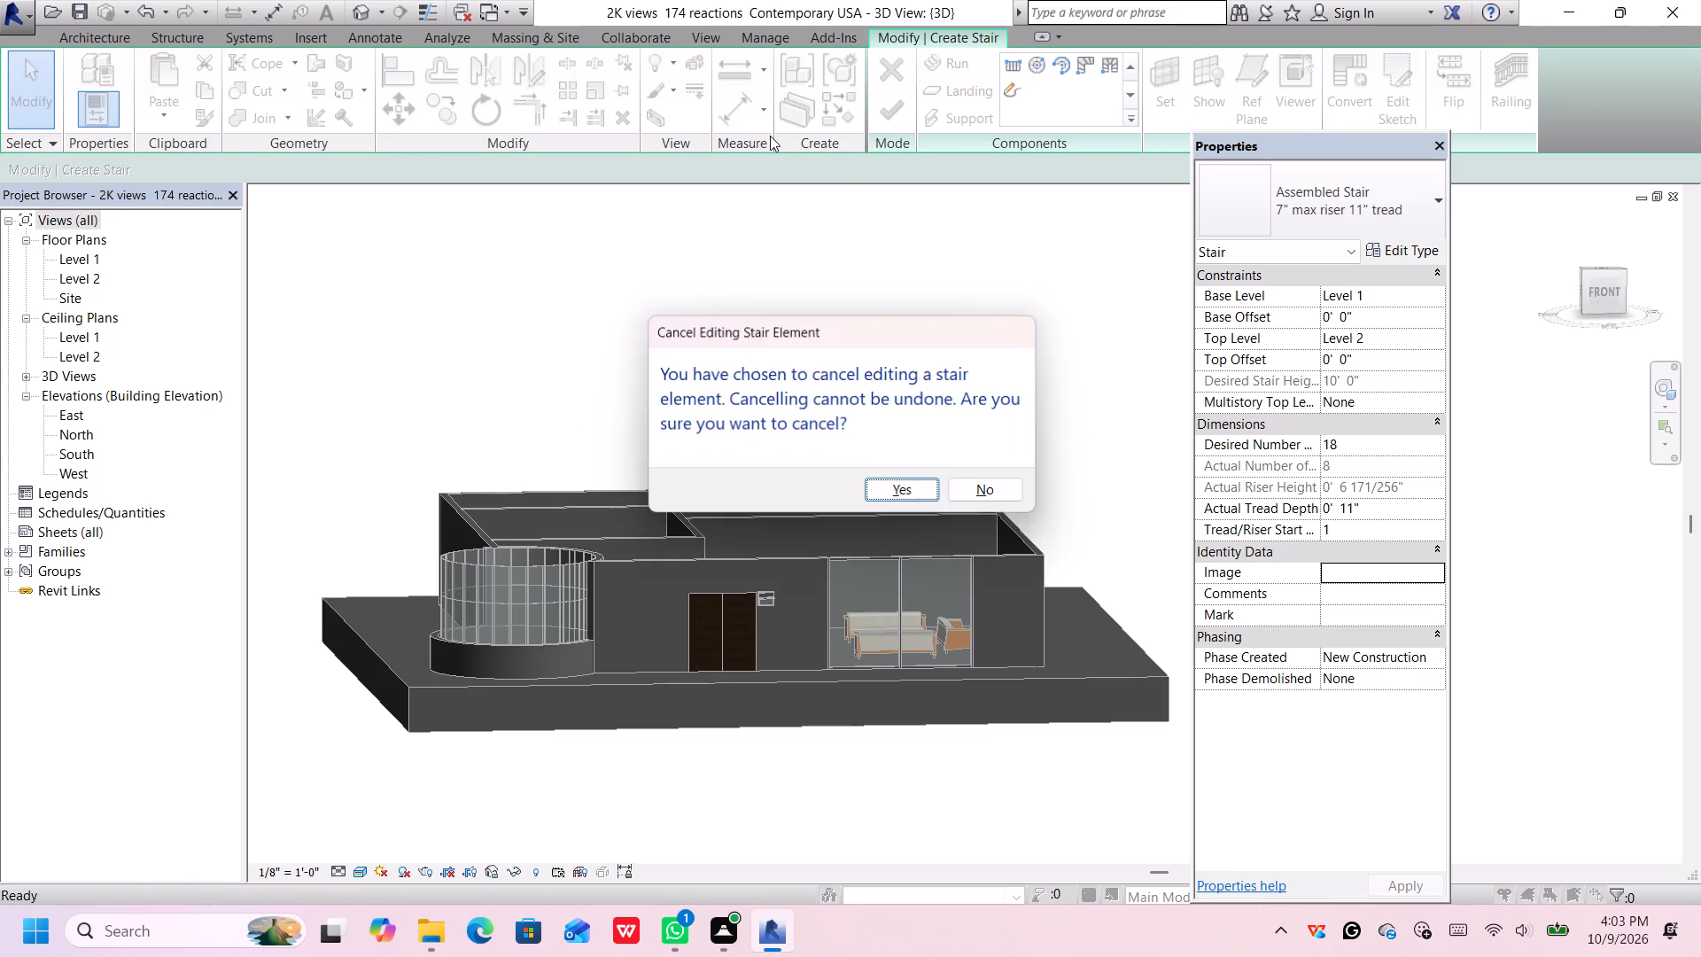
pyautogui.click(902, 488)
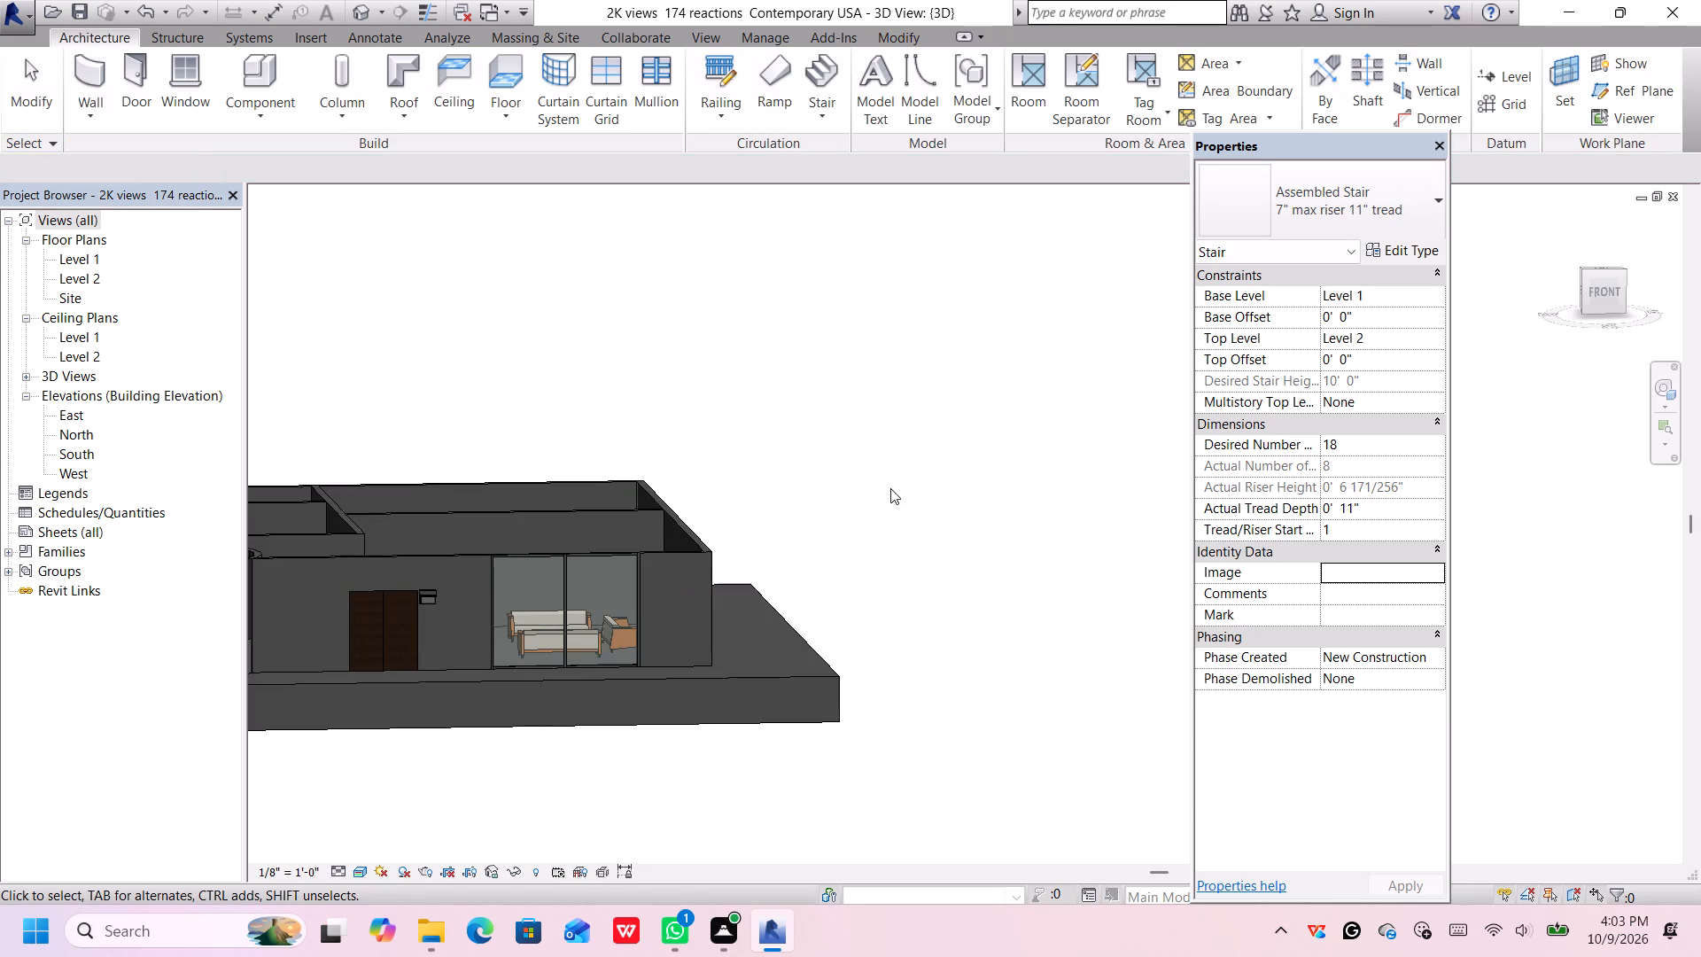
# Open the South building elevation and dismiss the notification pop-up covering it.
pyautogui.scroll(-5, 835, 494)
pyautogui.moveTo(845, 492); pyautogui.dragTo(865, 527, button='middle')
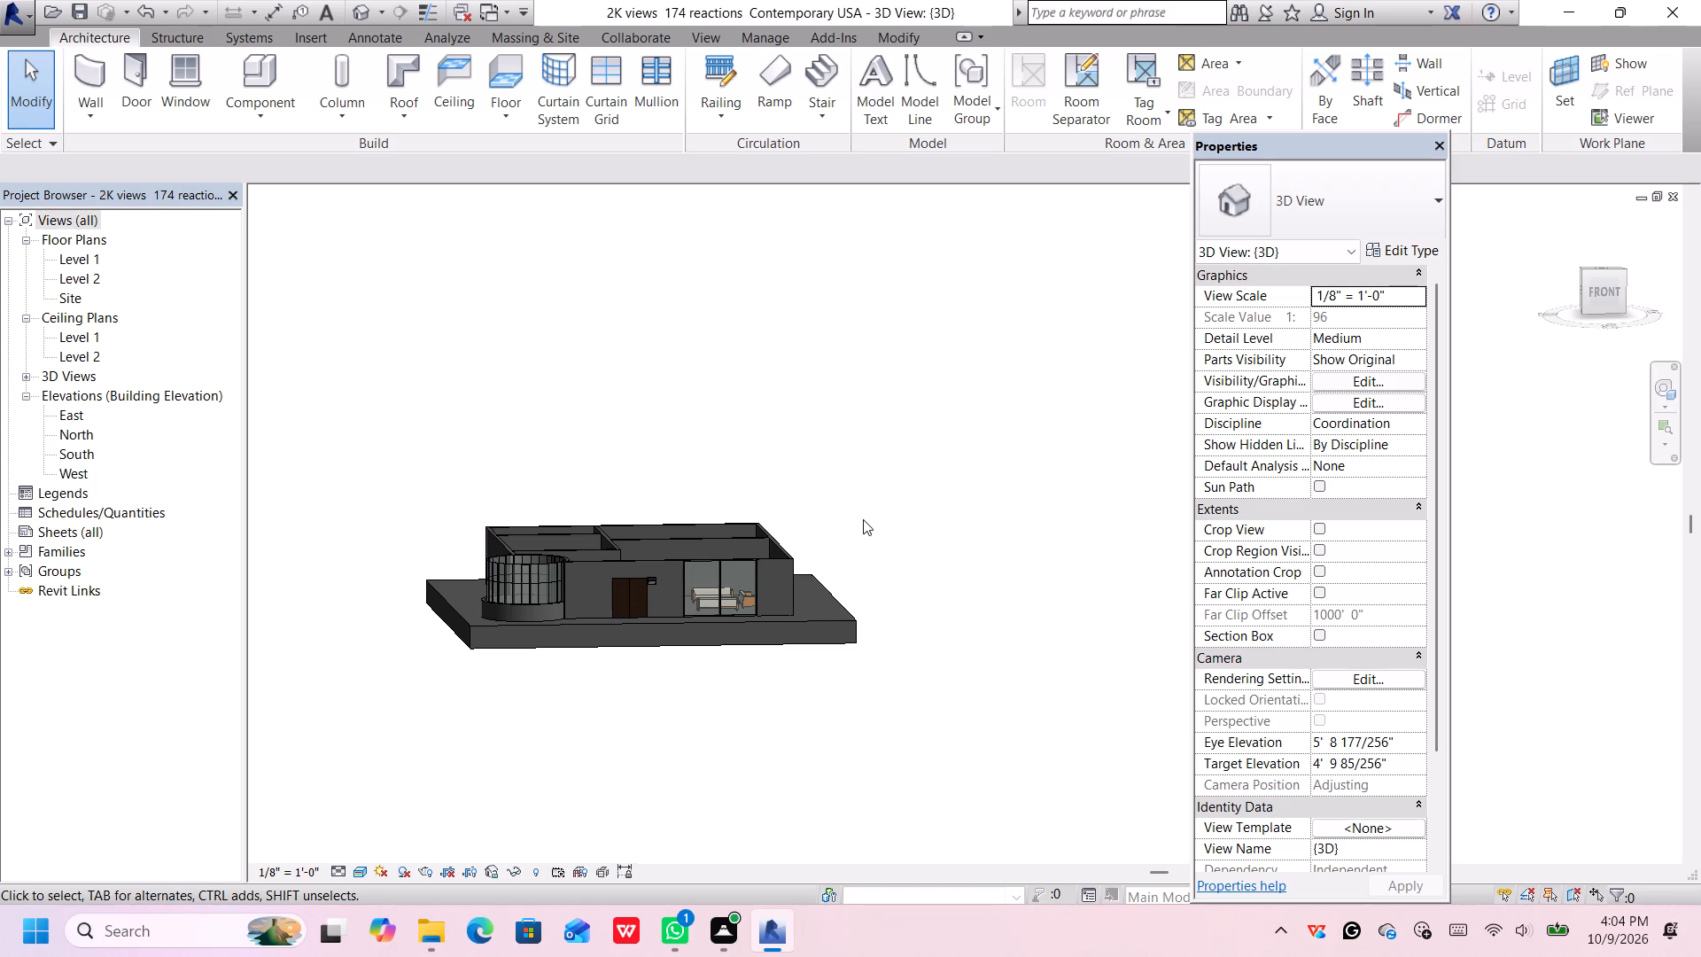
pyautogui.scroll(1, 835, 438)
pyautogui.moveTo(836, 442); pyautogui.dragTo(882, 507, button='middle')
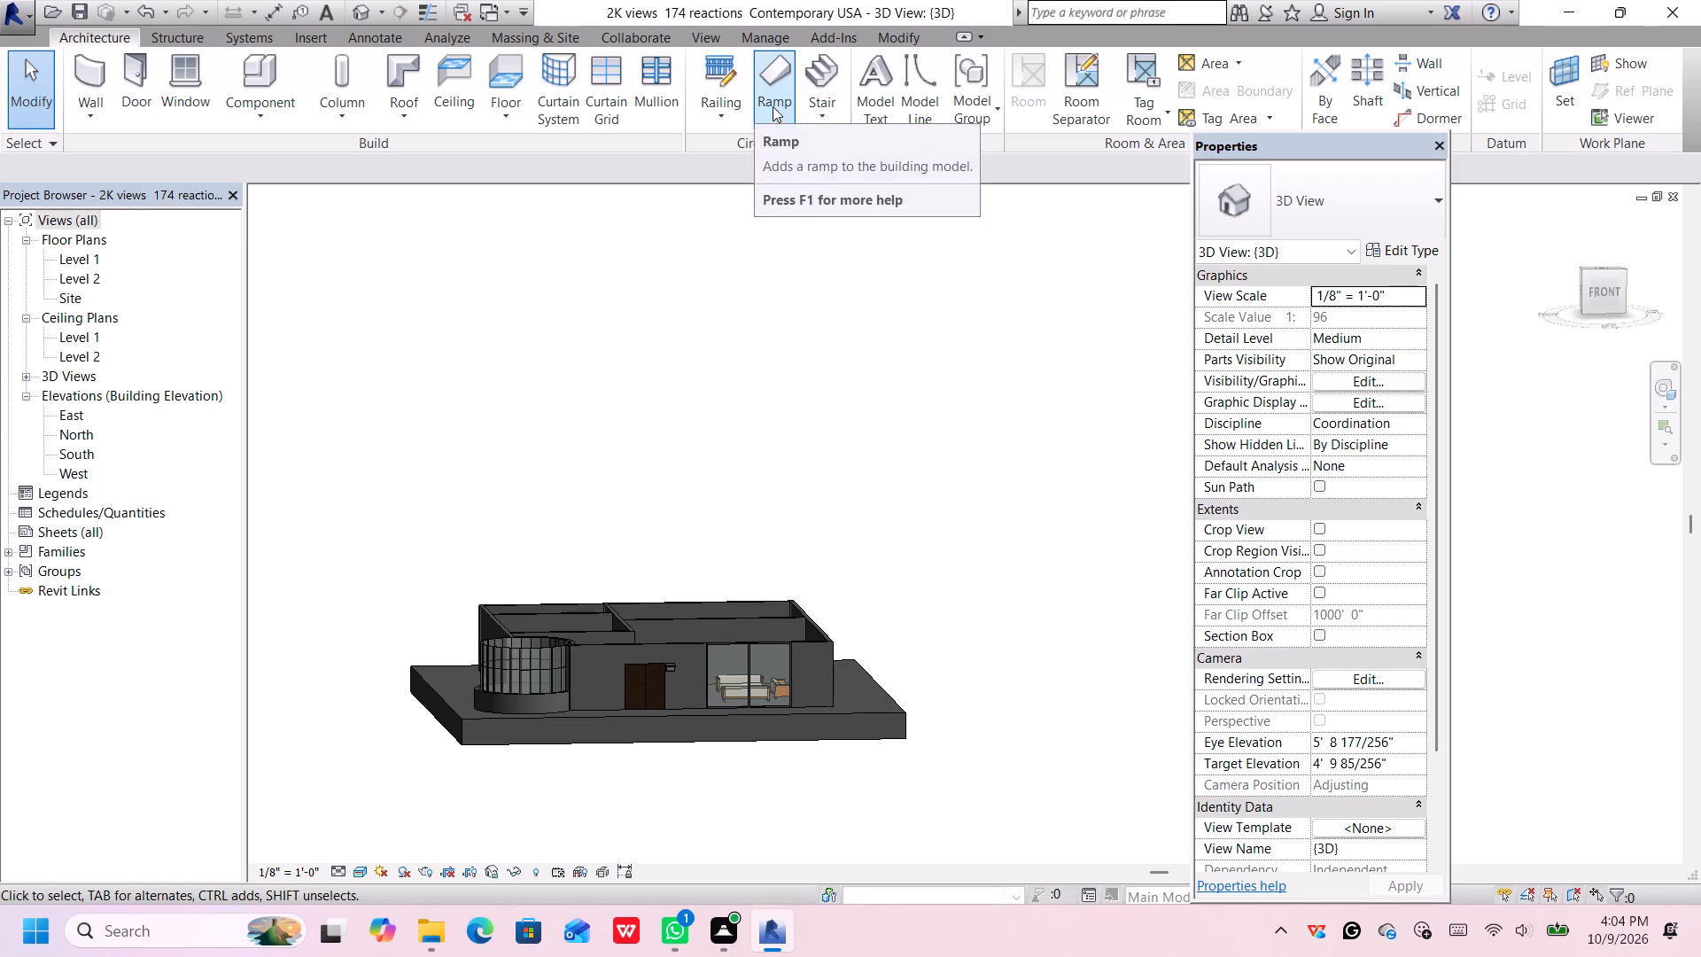
pyautogui.click(162, 43)
pyautogui.click(135, 39)
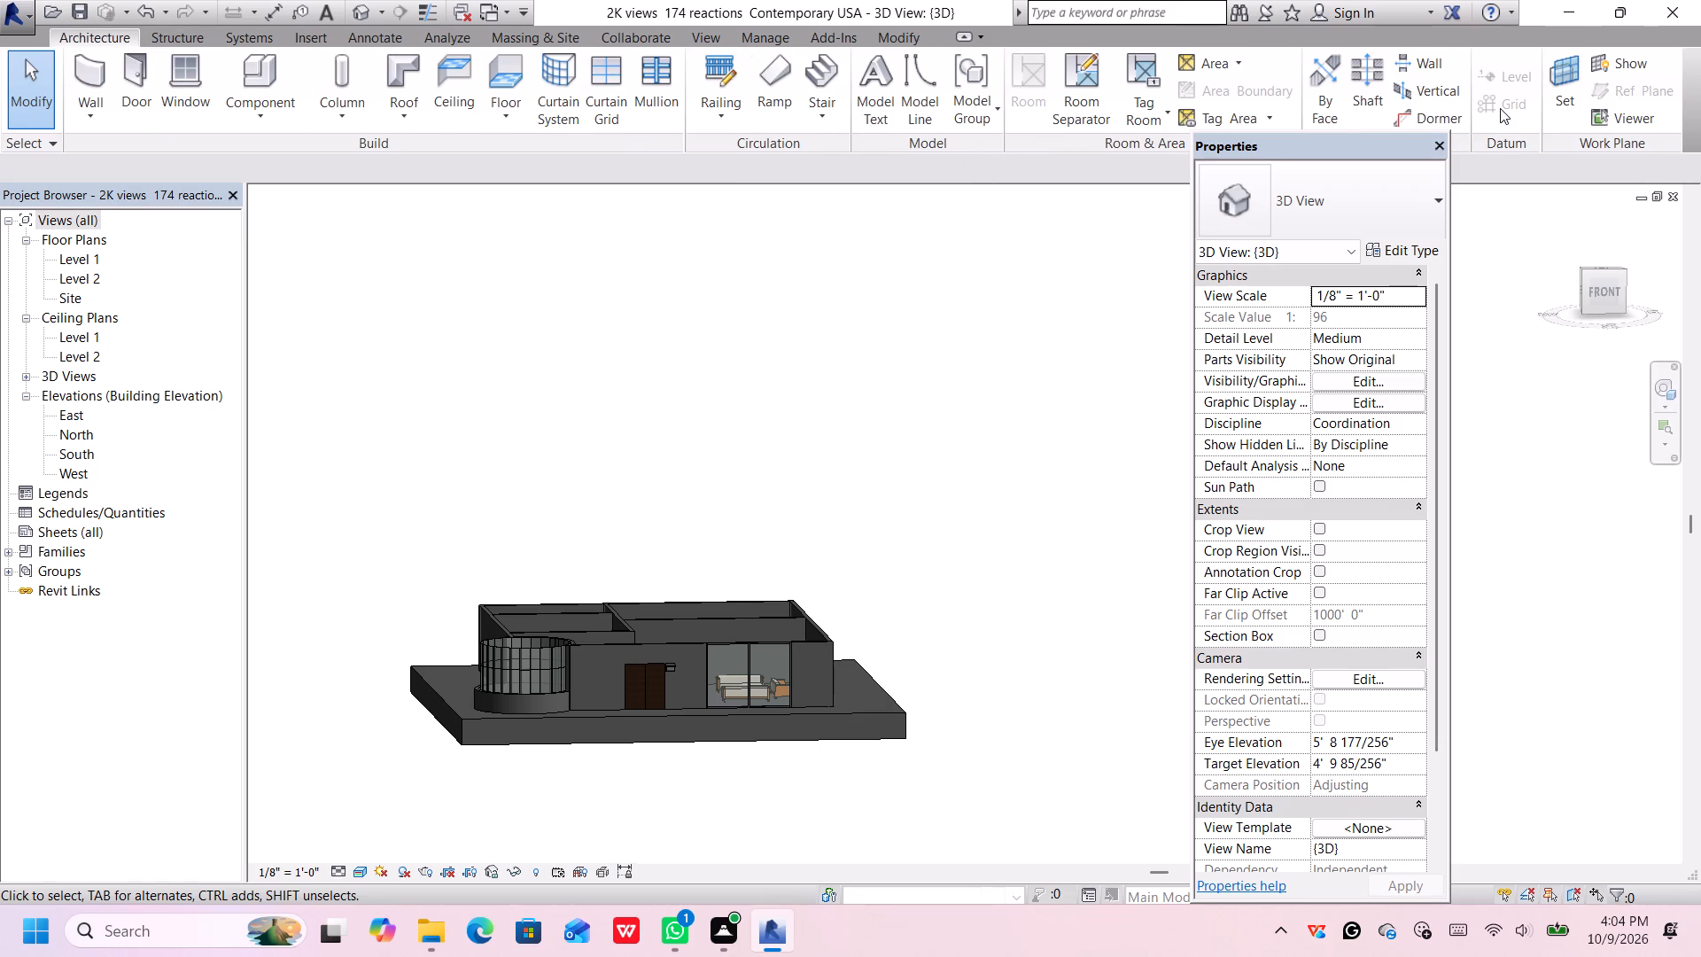
pyautogui.click(747, 572)
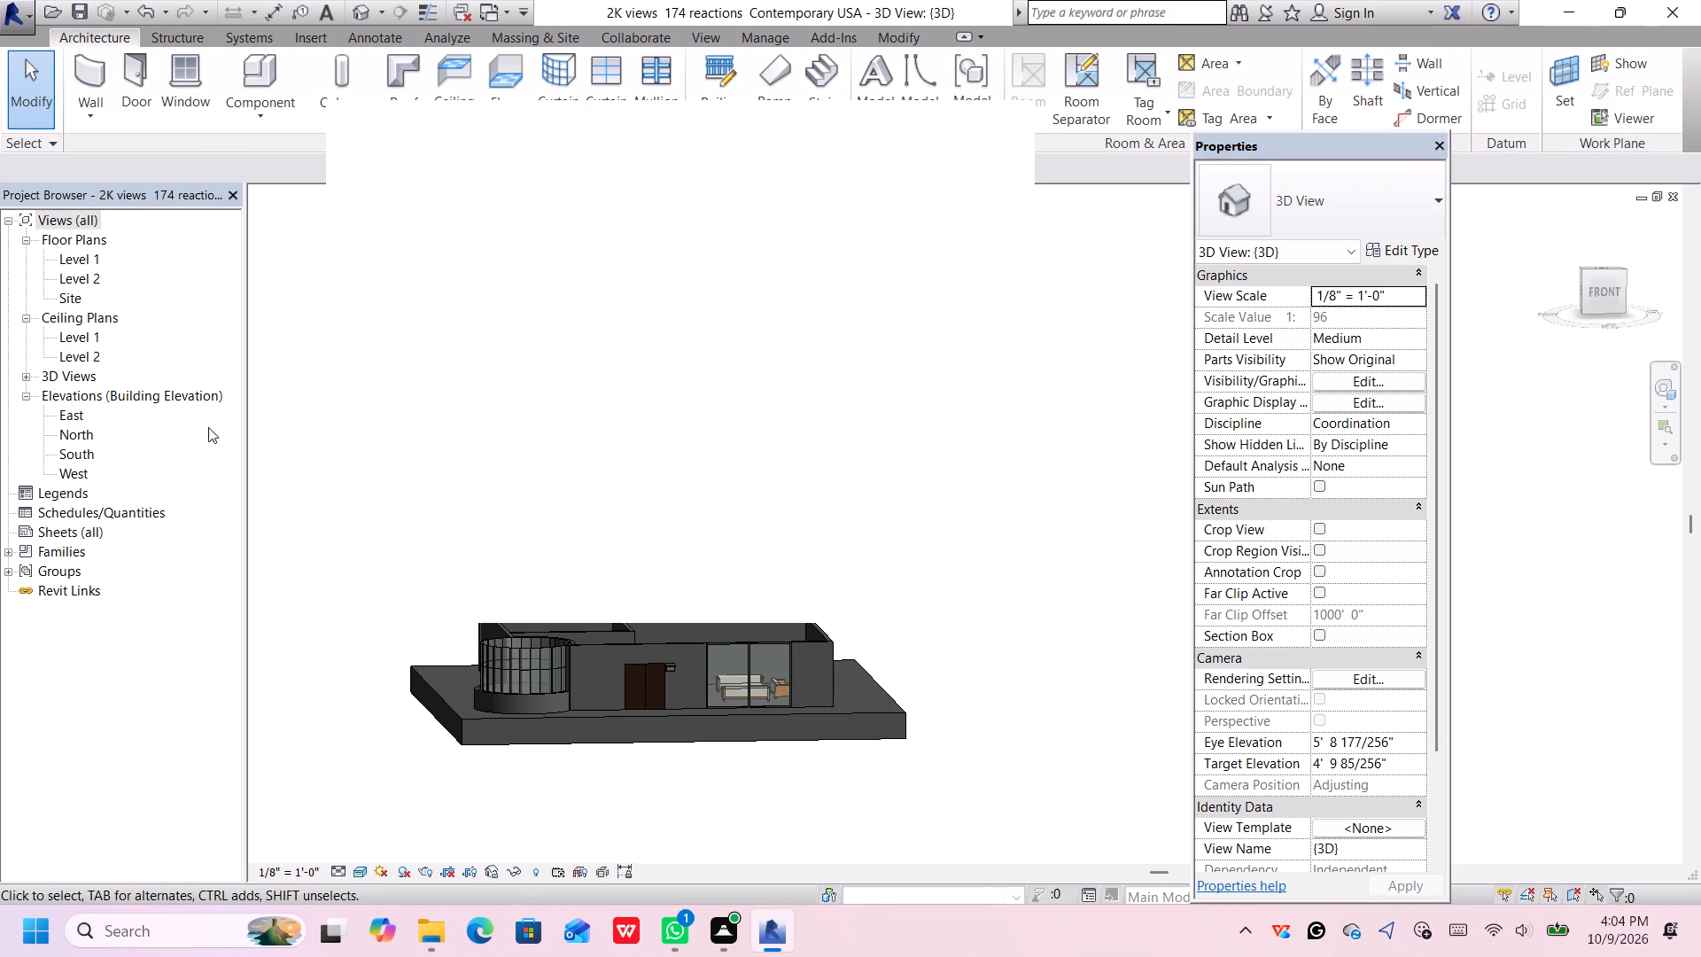
pyautogui.doubleClick(63, 452)
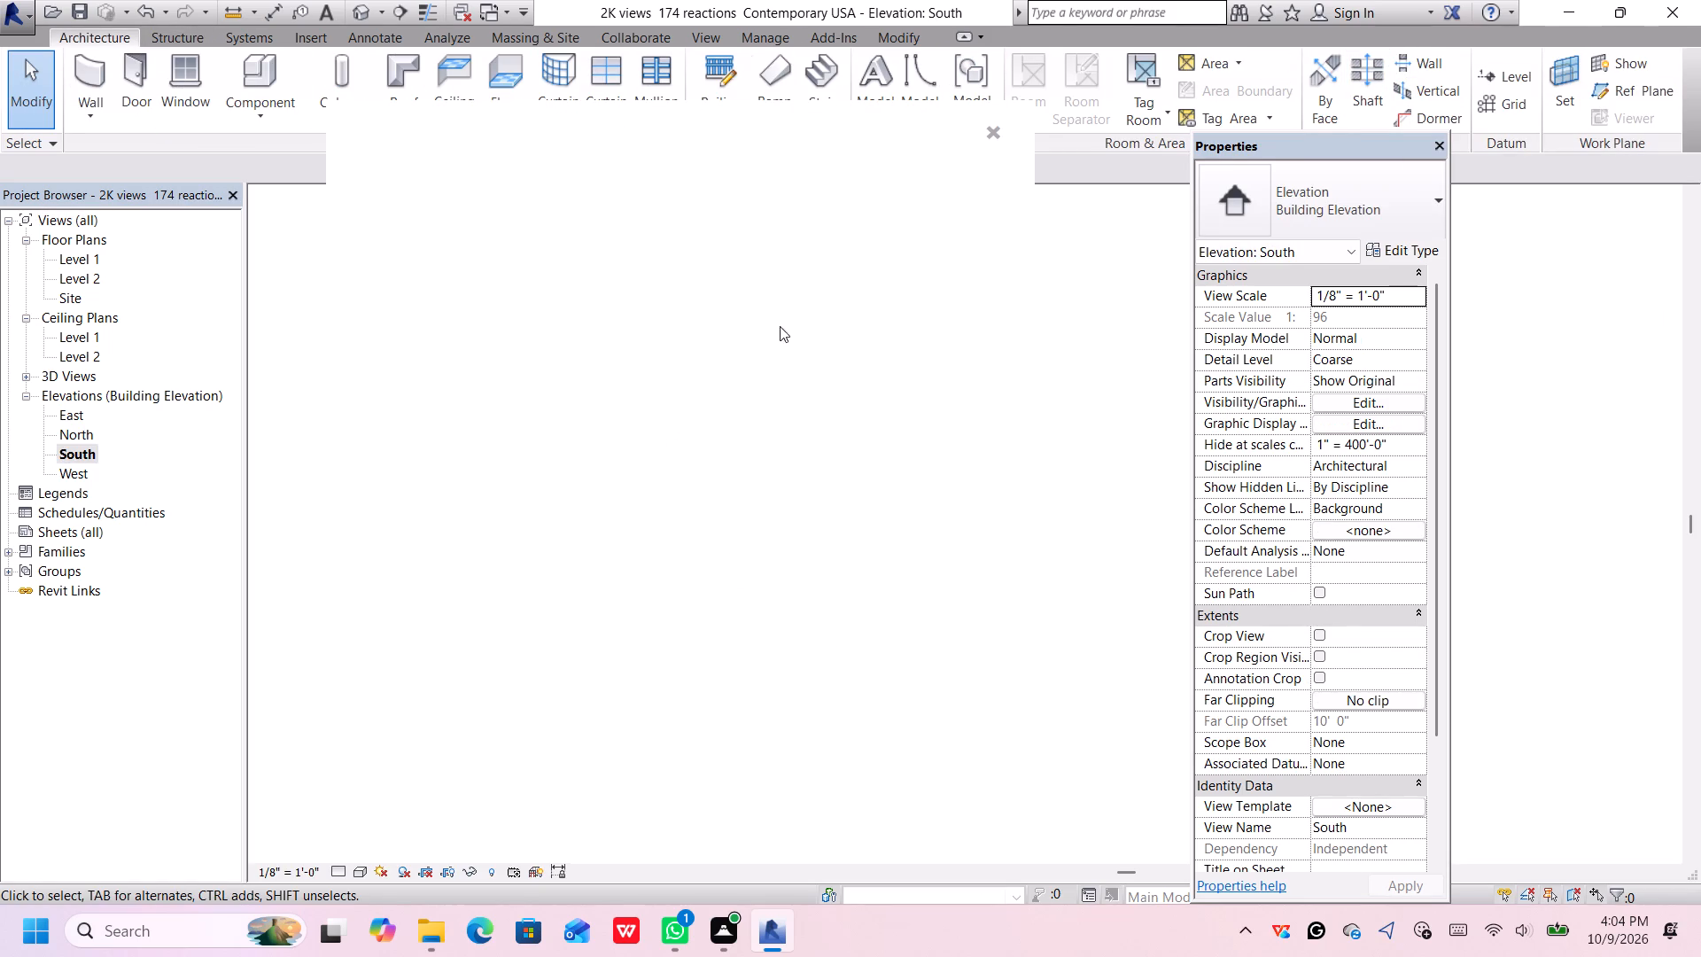
pyautogui.click(998, 129)
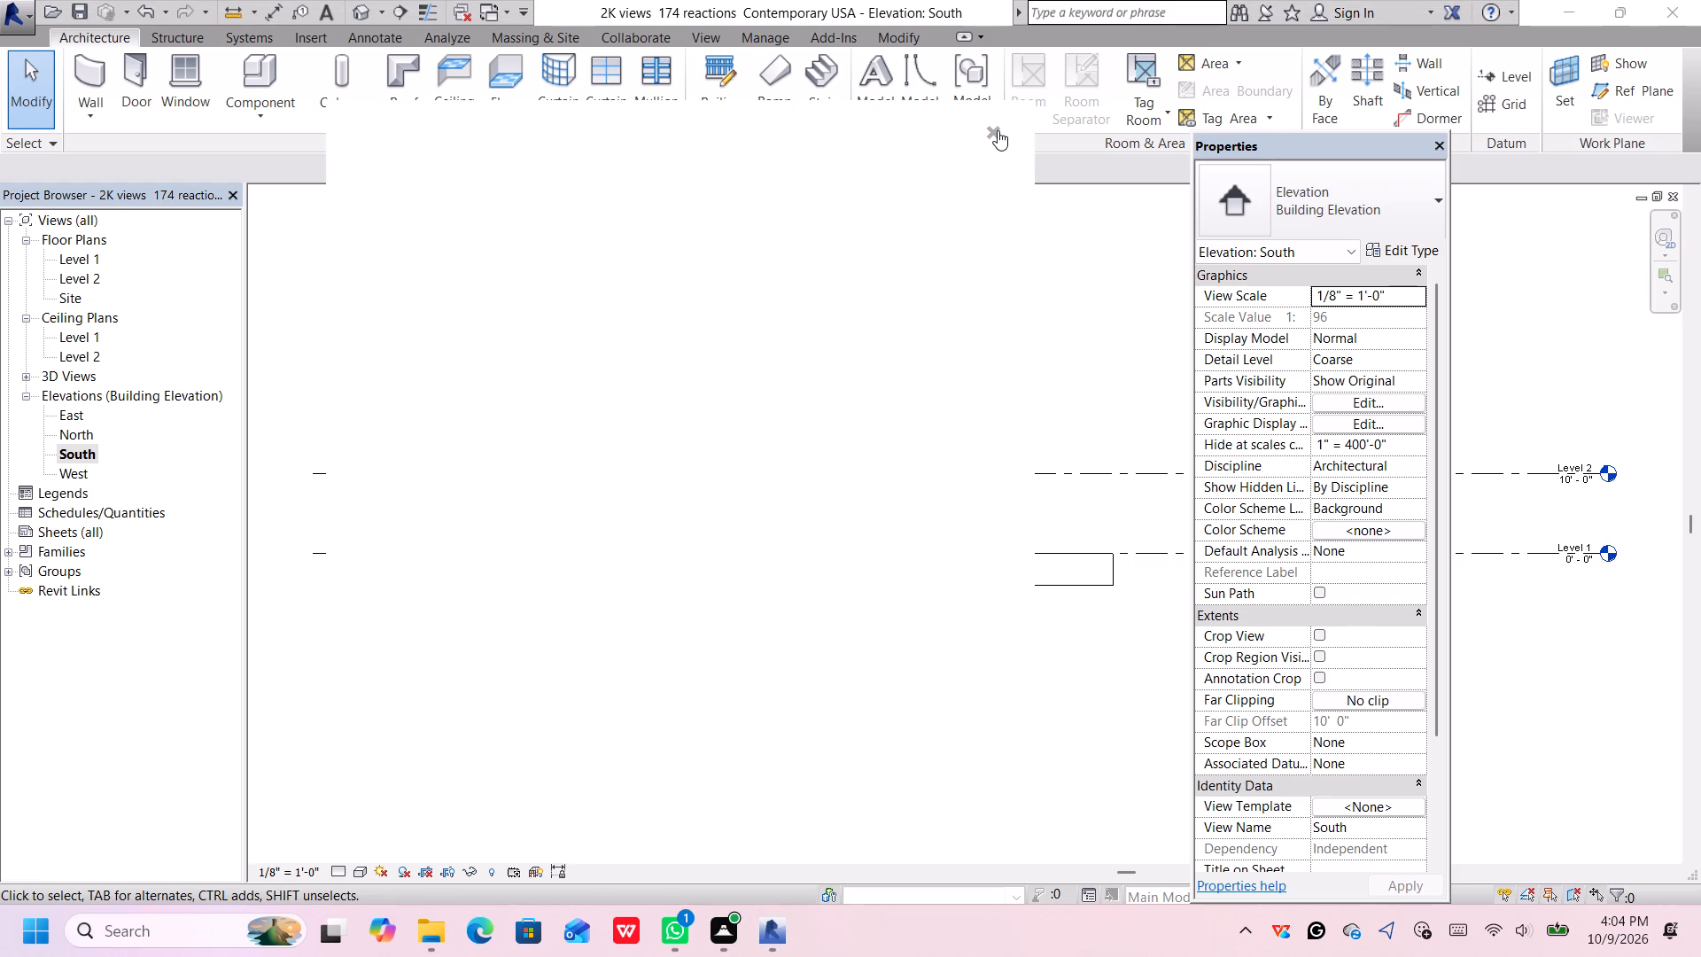
# Add three levels above Level 2 by picking existing level lines, each offset 10' from the one below.
pyautogui.scroll(1, 1025, 230)
pyautogui.moveTo(1025, 231); pyautogui.dragTo(718, 263, button='middle')
pyautogui.scroll(-3, 718, 263)
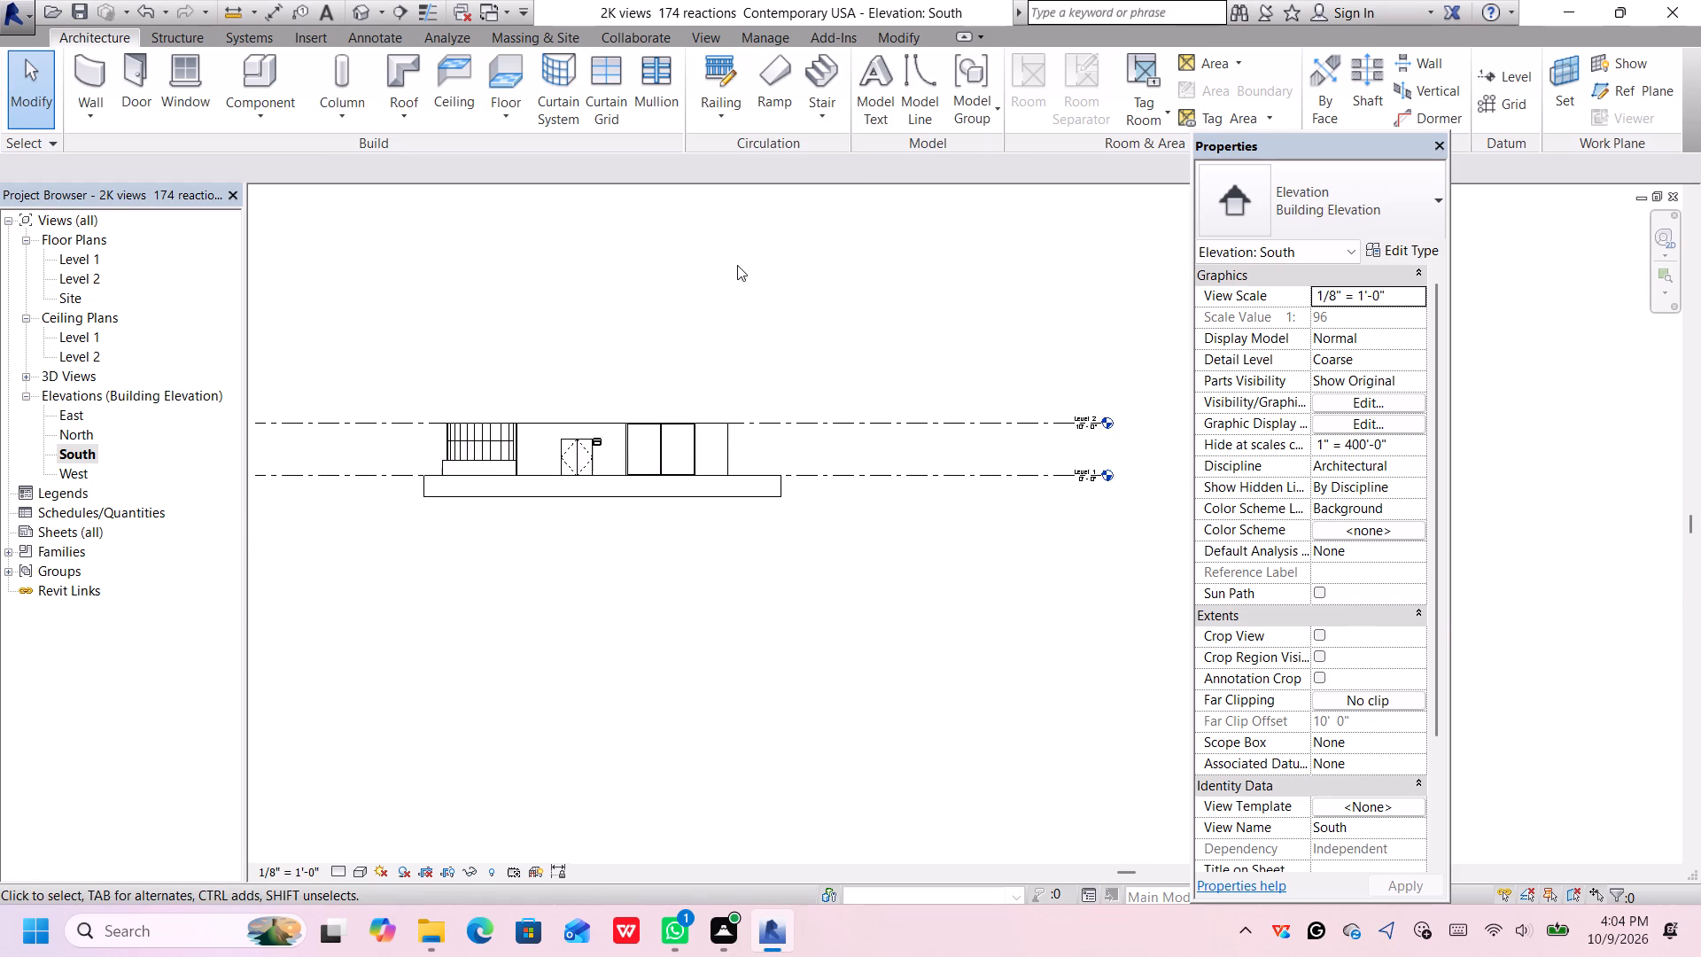
pyautogui.scroll(-3, 737, 265)
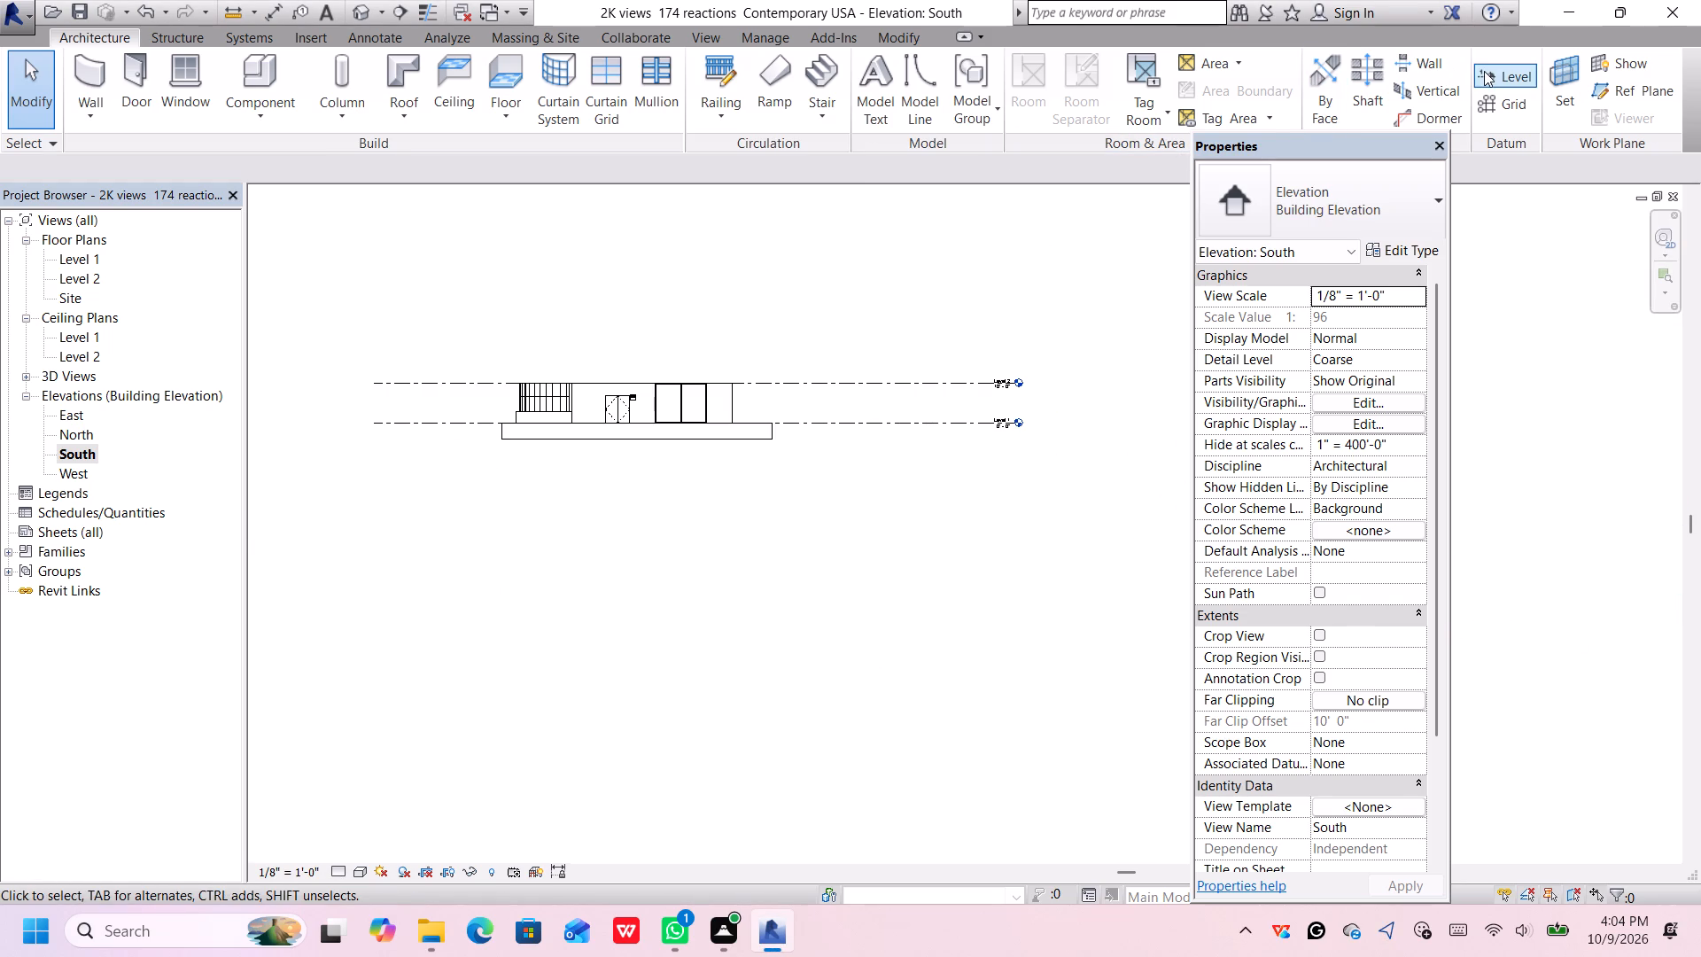
pyautogui.click(1486, 72)
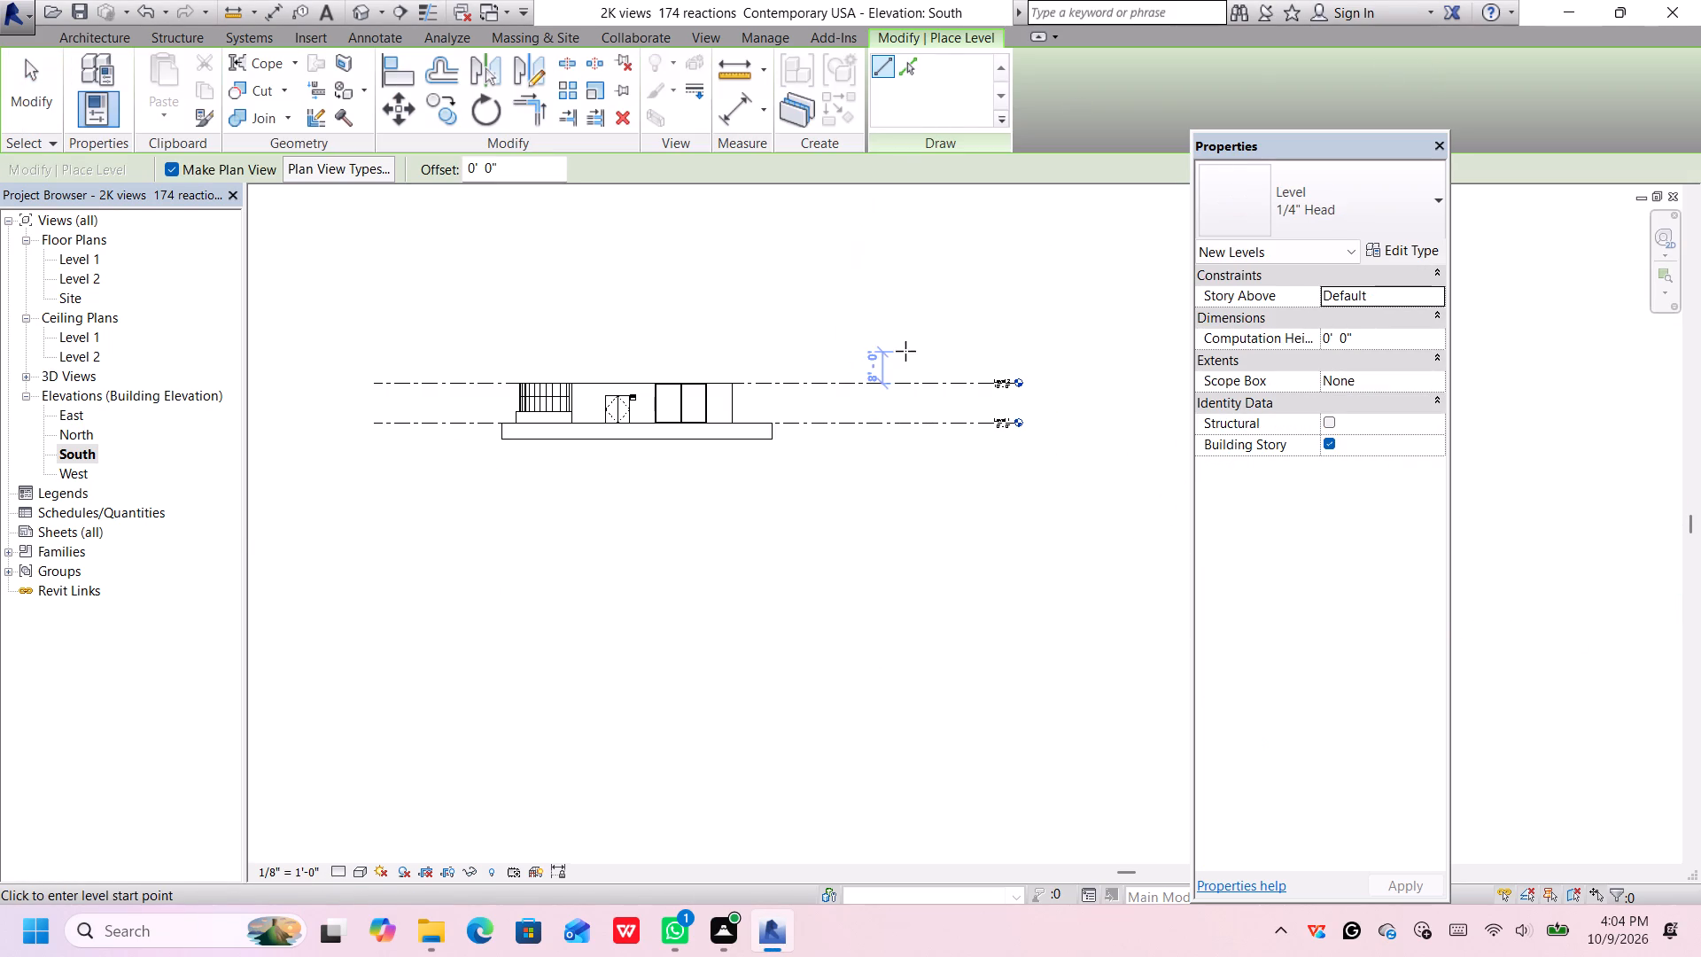
pyautogui.click(533, 165)
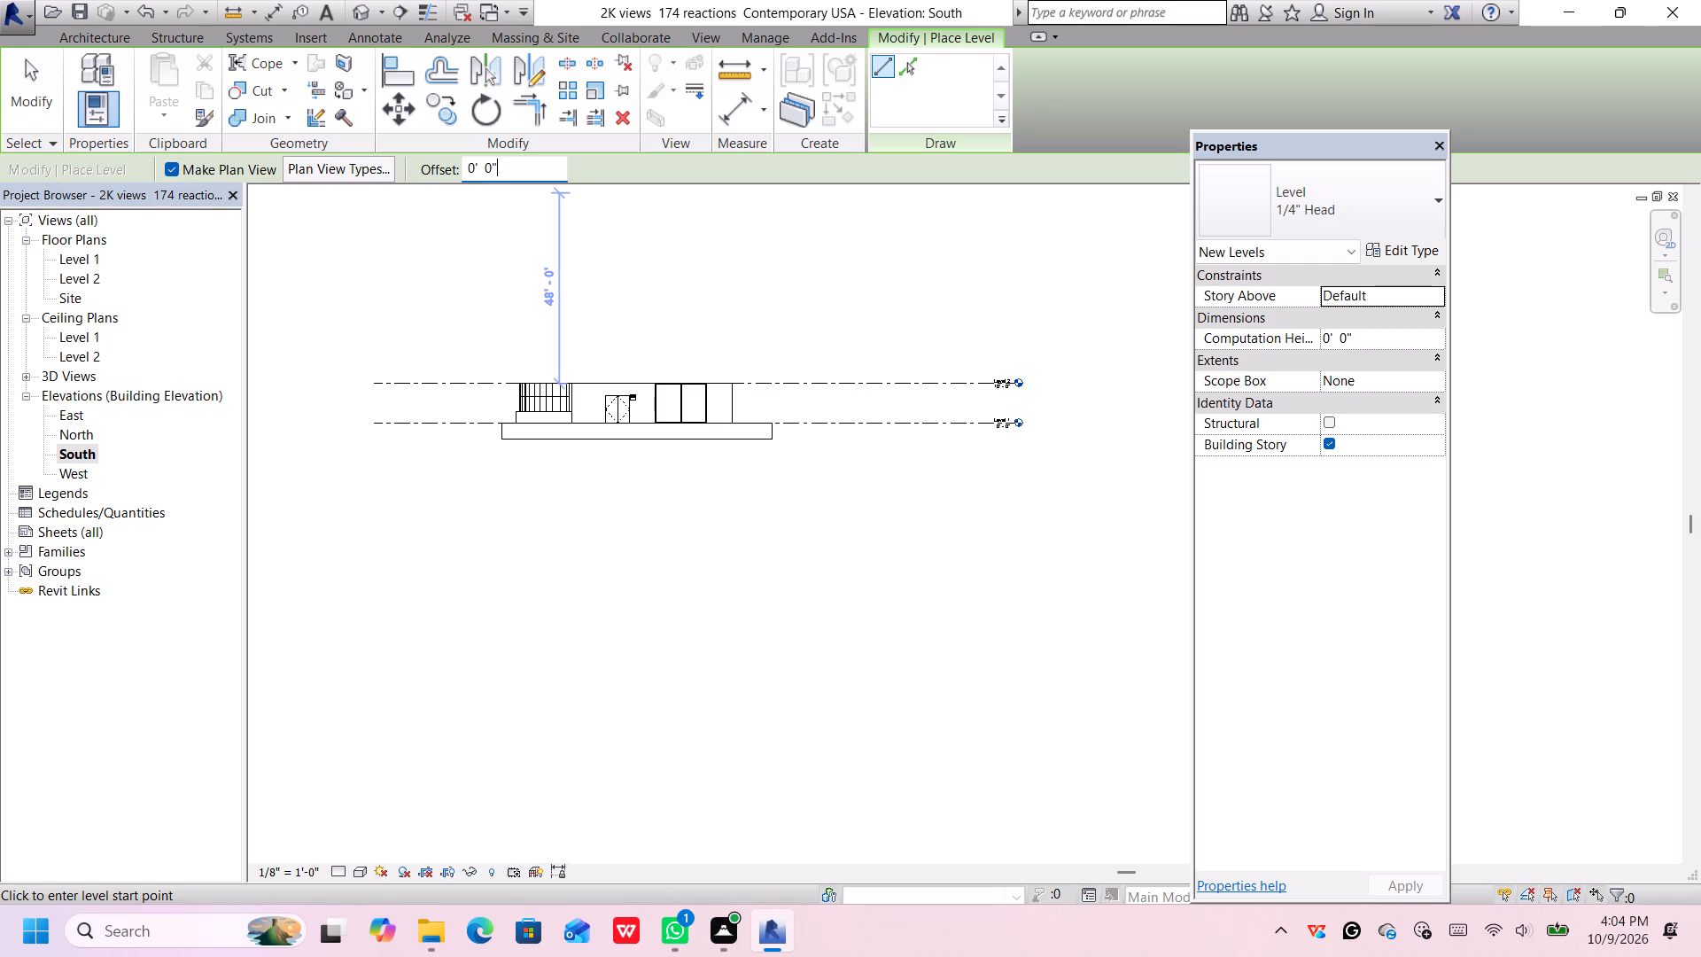
pyautogui.moveTo(532, 166); pyautogui.dragTo(371, 197)
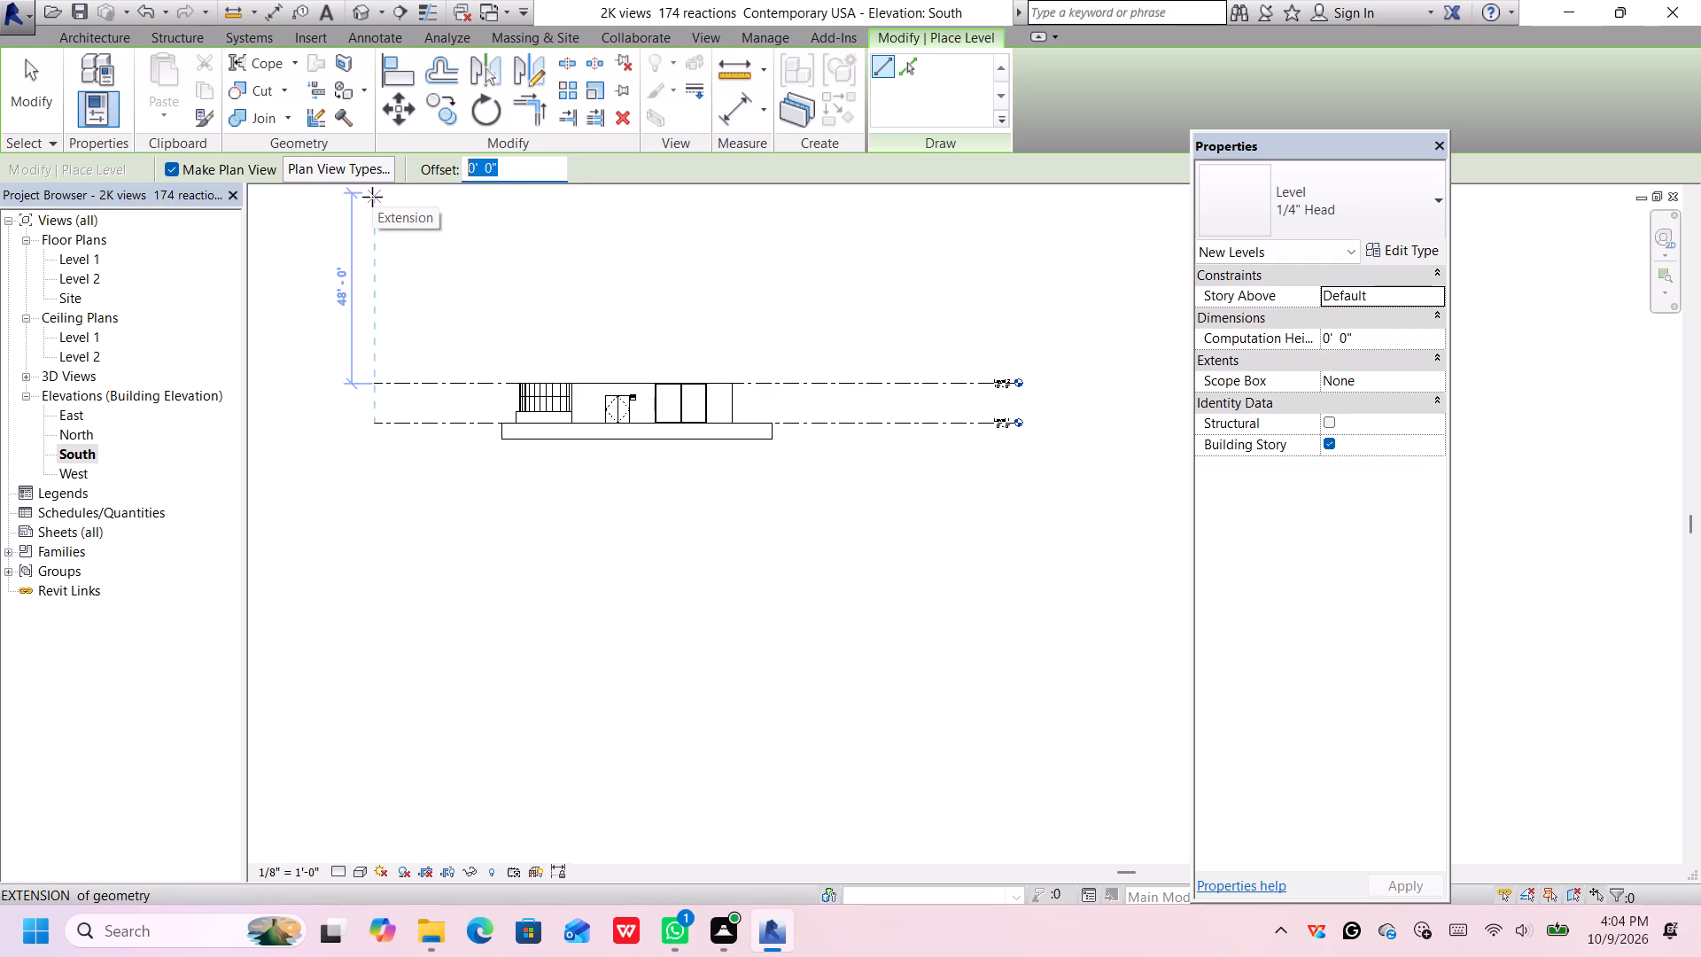
pyautogui.press('BackSpace')
pyautogui.write("10'")
pyautogui.press('Return')
pyautogui.click(909, 66)
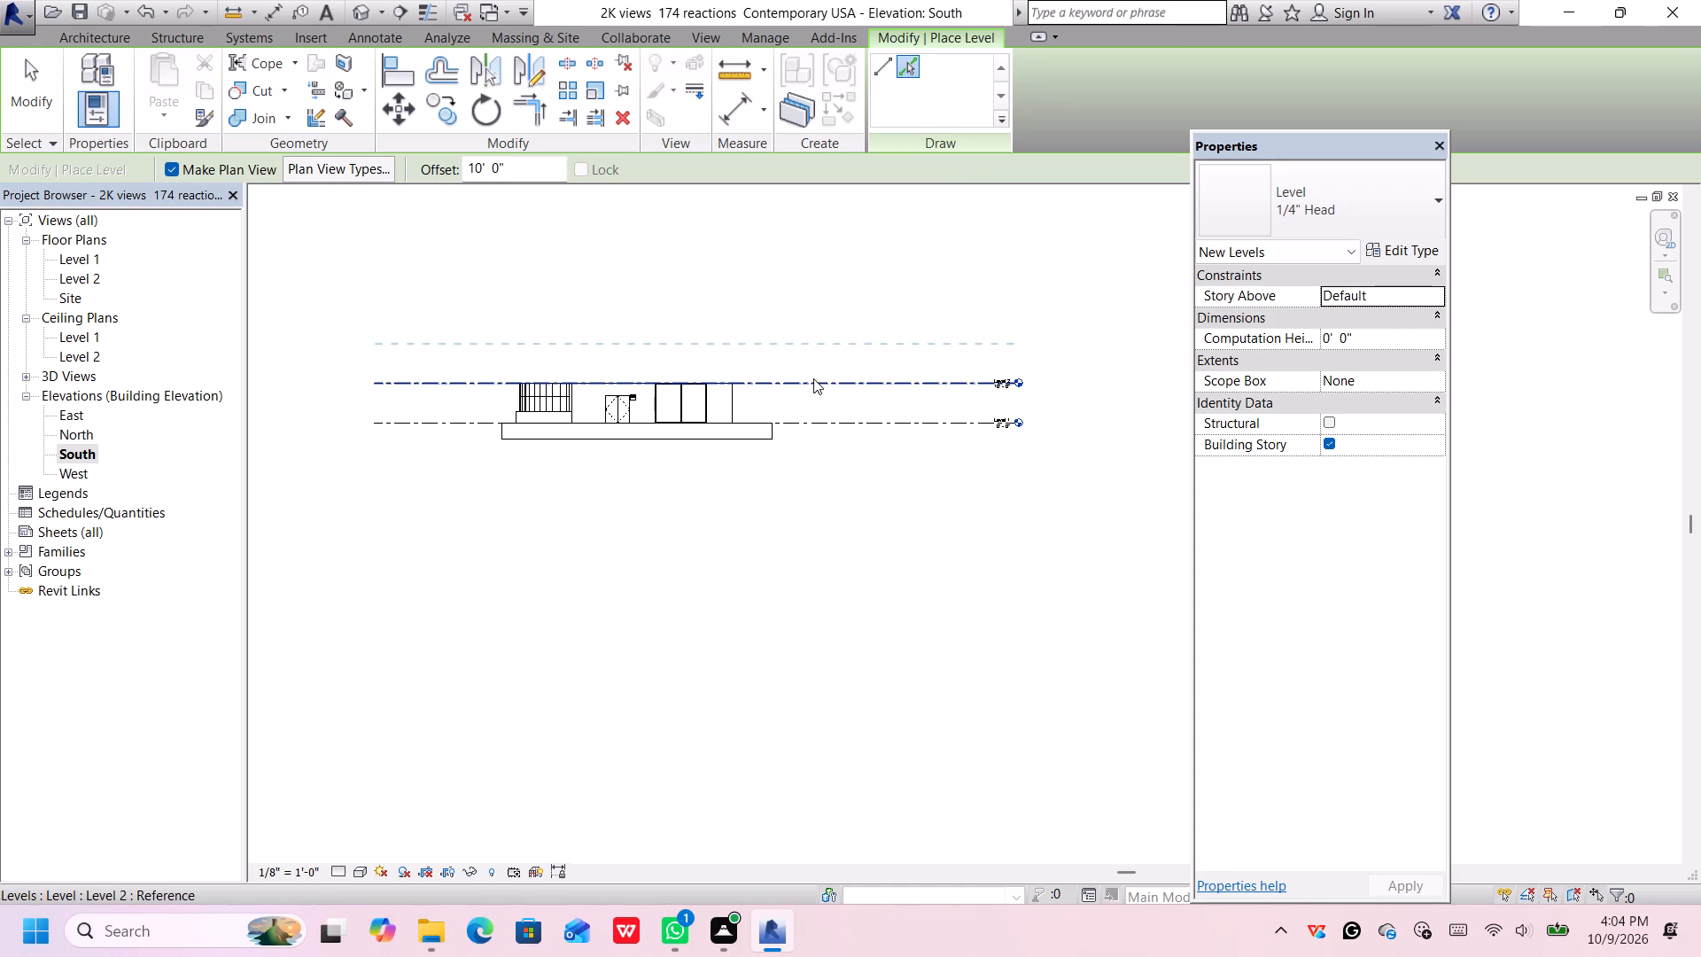
pyautogui.click(815, 380)
pyautogui.click(828, 344)
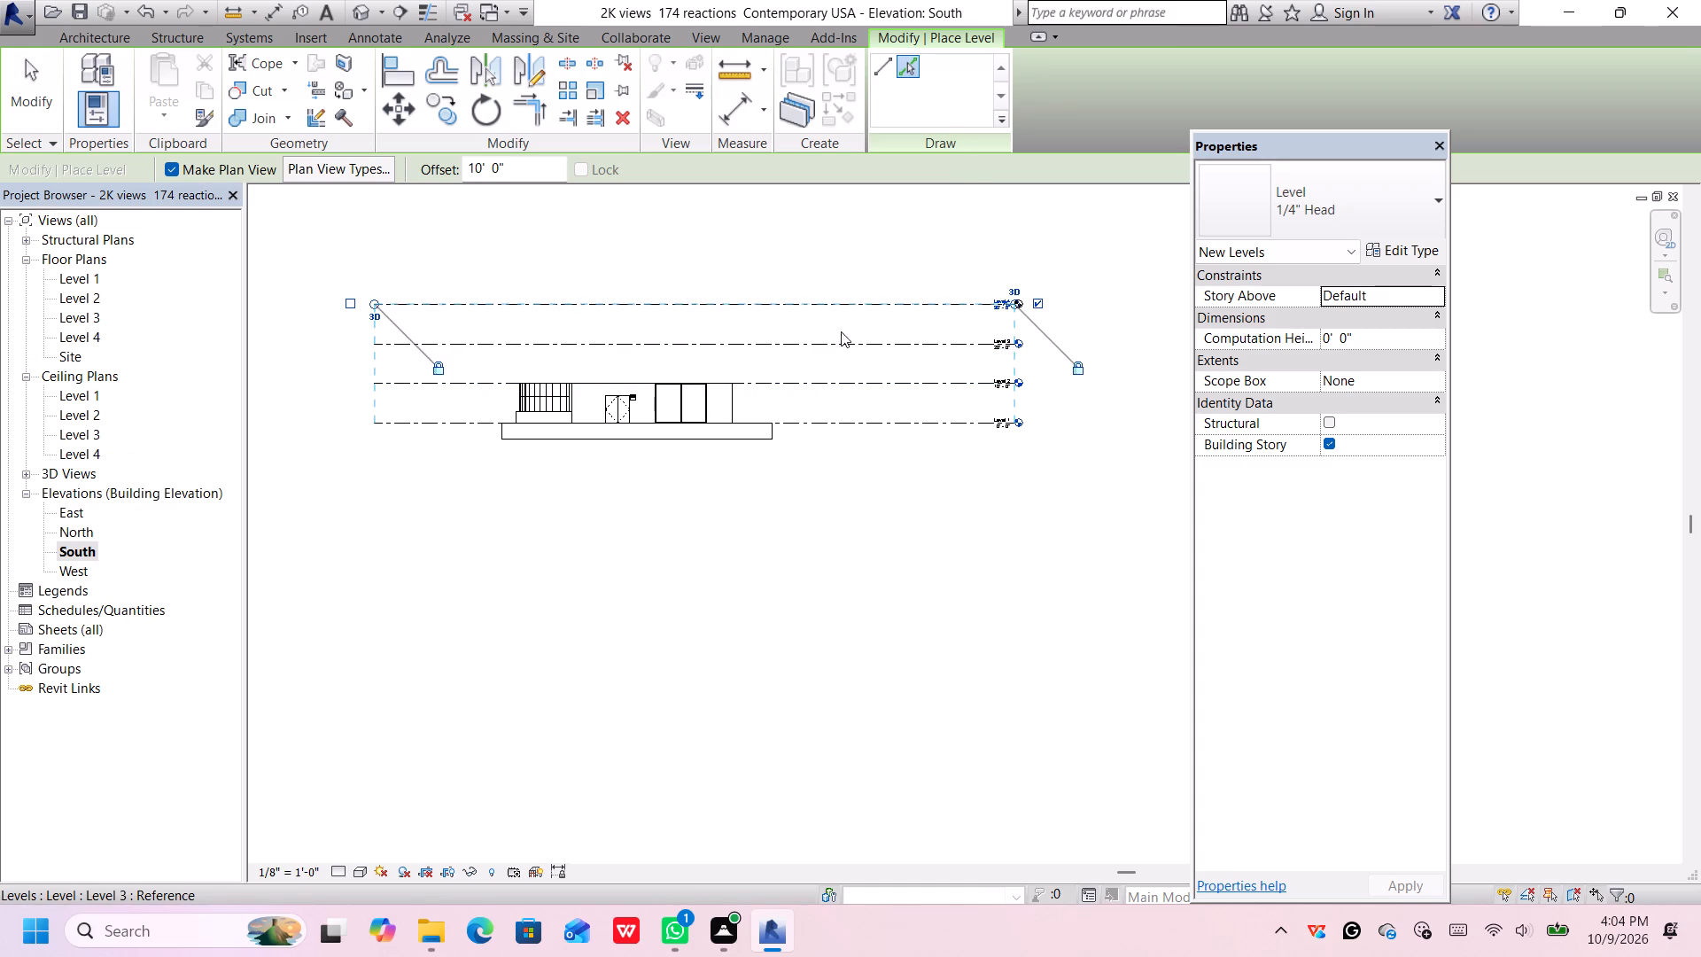
pyautogui.click(858, 299)
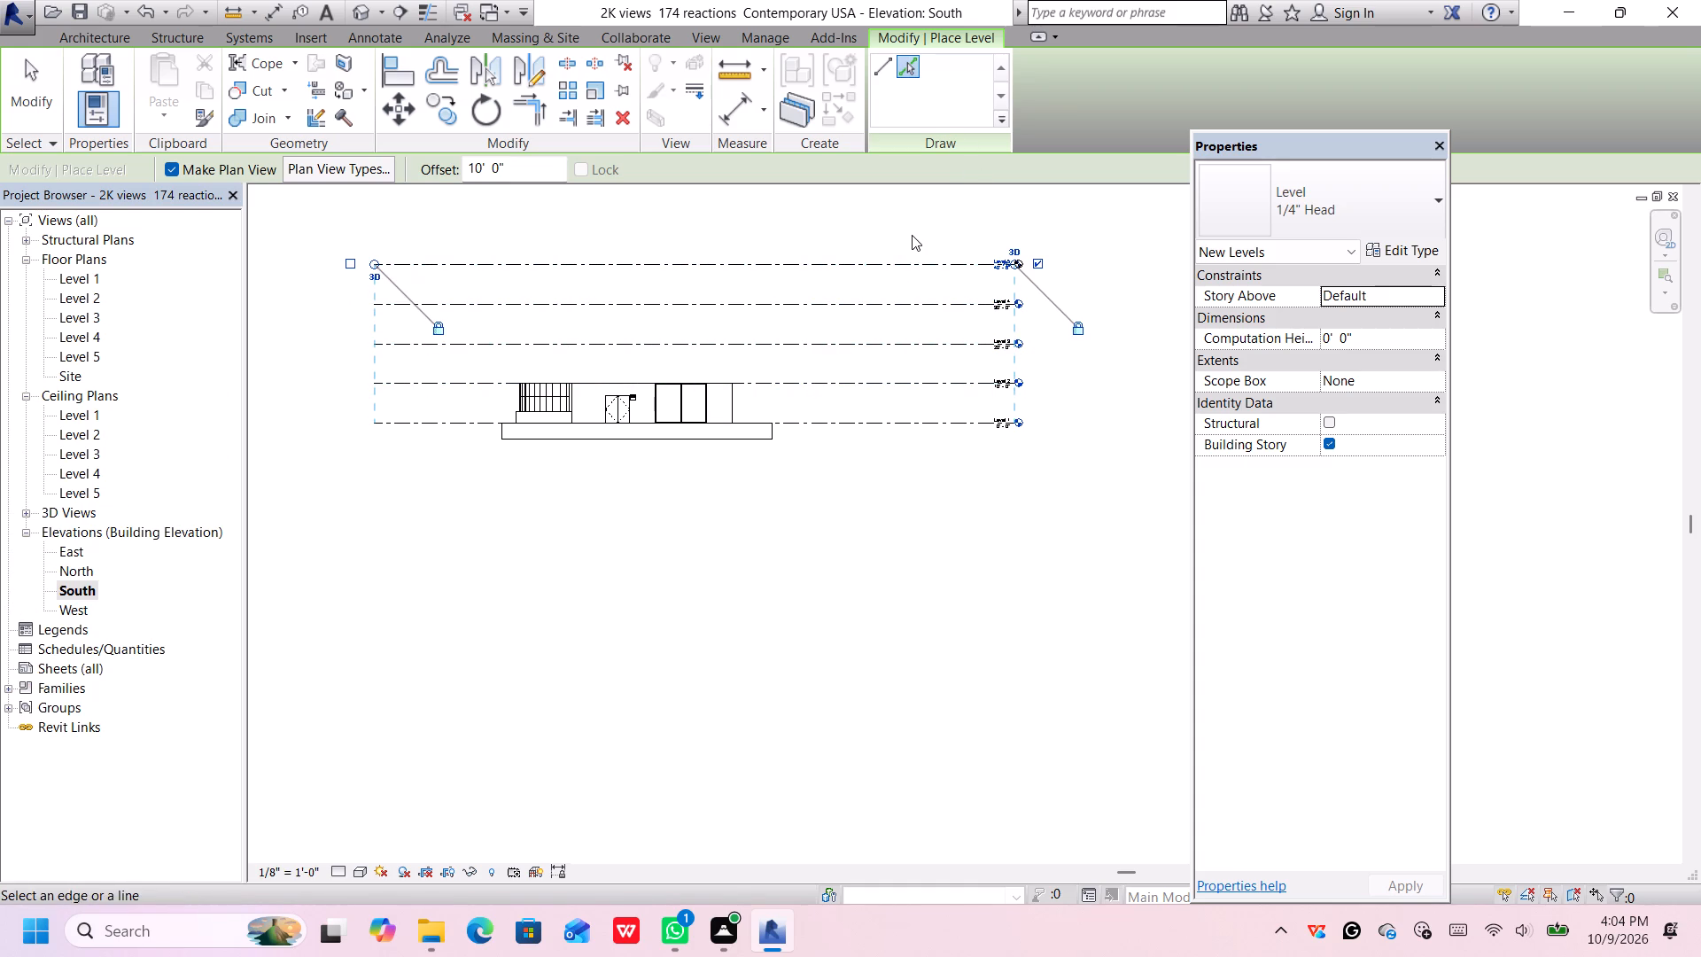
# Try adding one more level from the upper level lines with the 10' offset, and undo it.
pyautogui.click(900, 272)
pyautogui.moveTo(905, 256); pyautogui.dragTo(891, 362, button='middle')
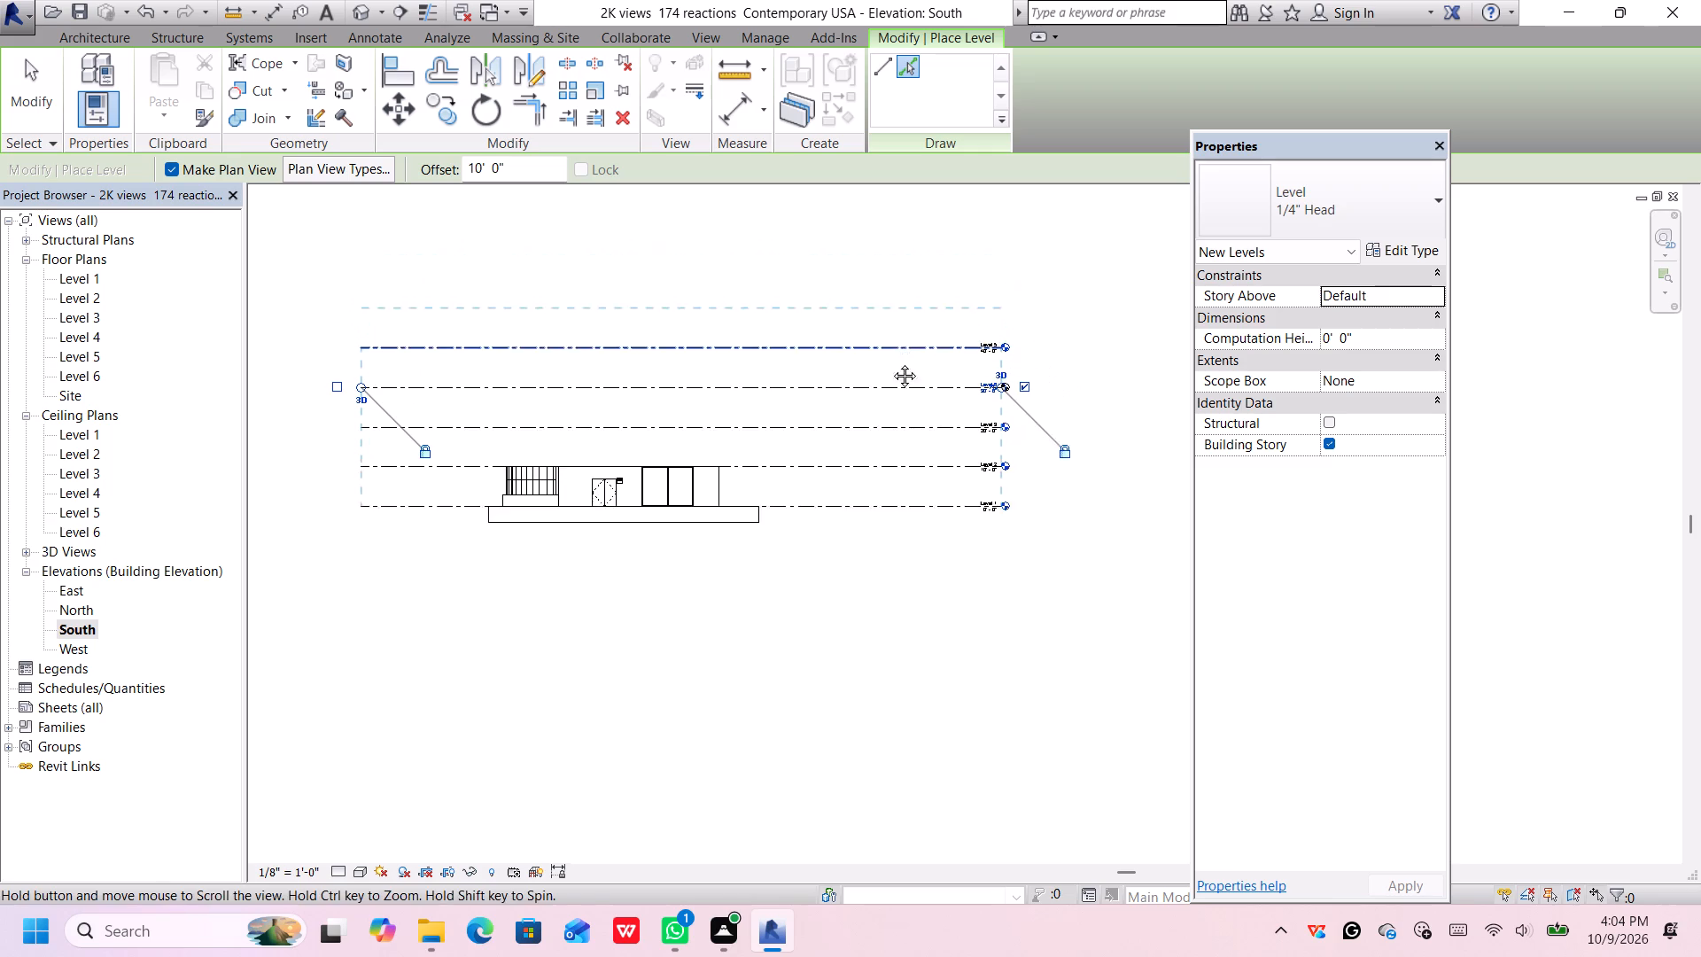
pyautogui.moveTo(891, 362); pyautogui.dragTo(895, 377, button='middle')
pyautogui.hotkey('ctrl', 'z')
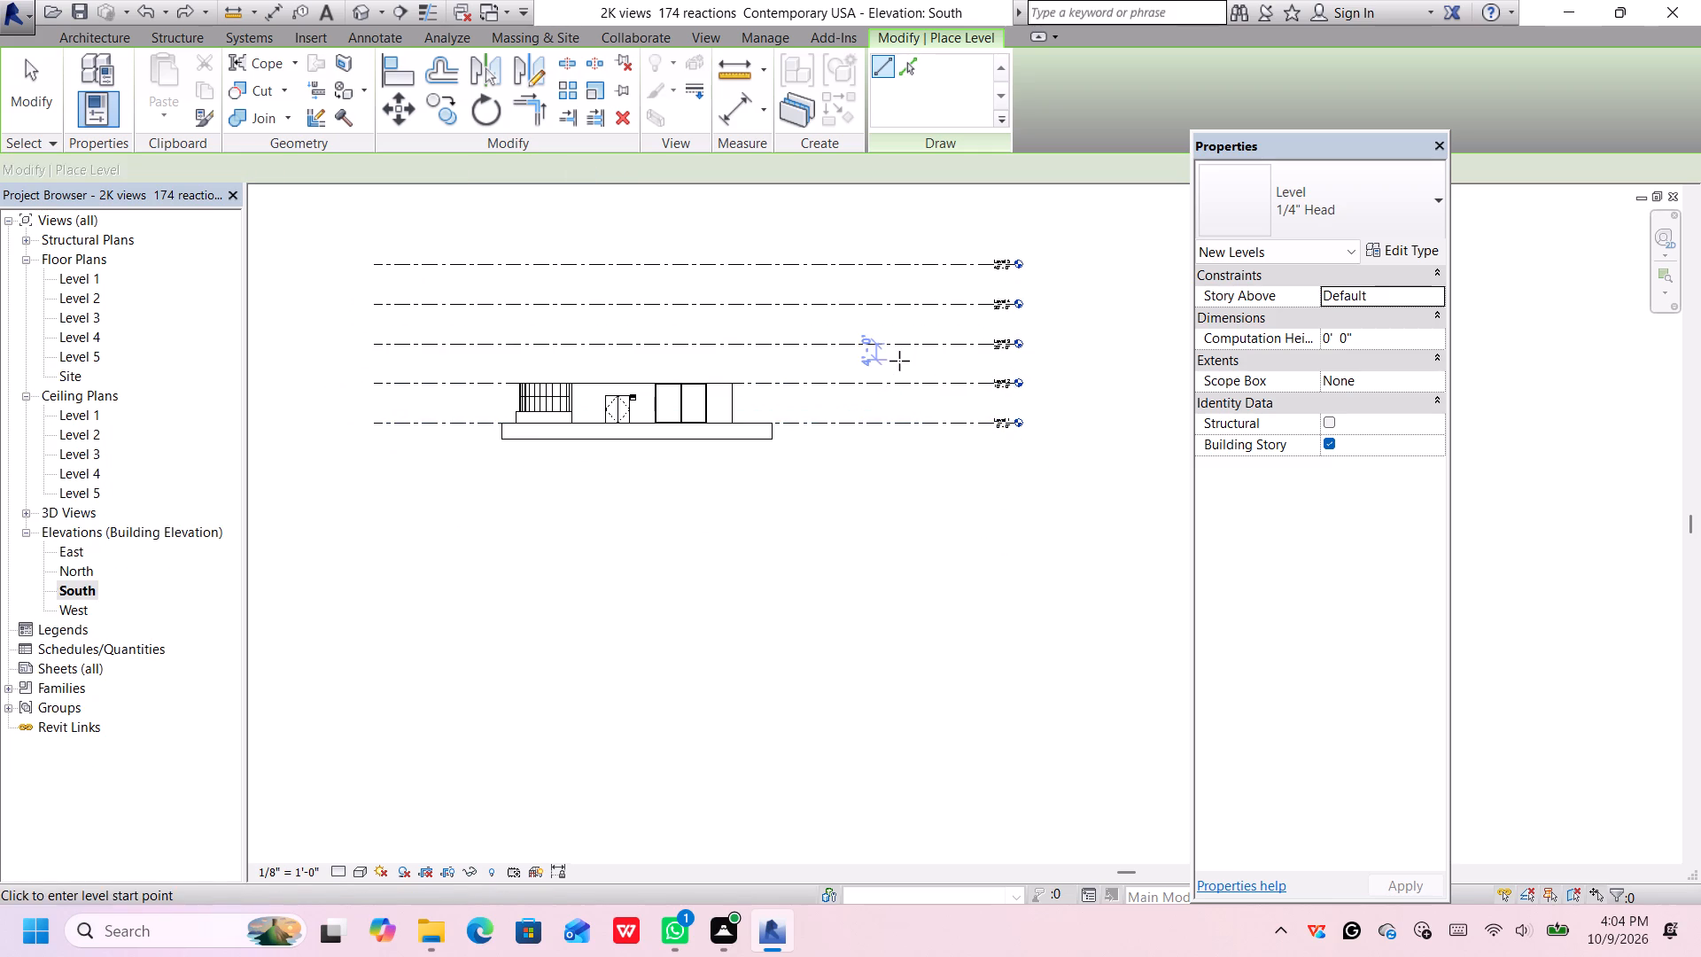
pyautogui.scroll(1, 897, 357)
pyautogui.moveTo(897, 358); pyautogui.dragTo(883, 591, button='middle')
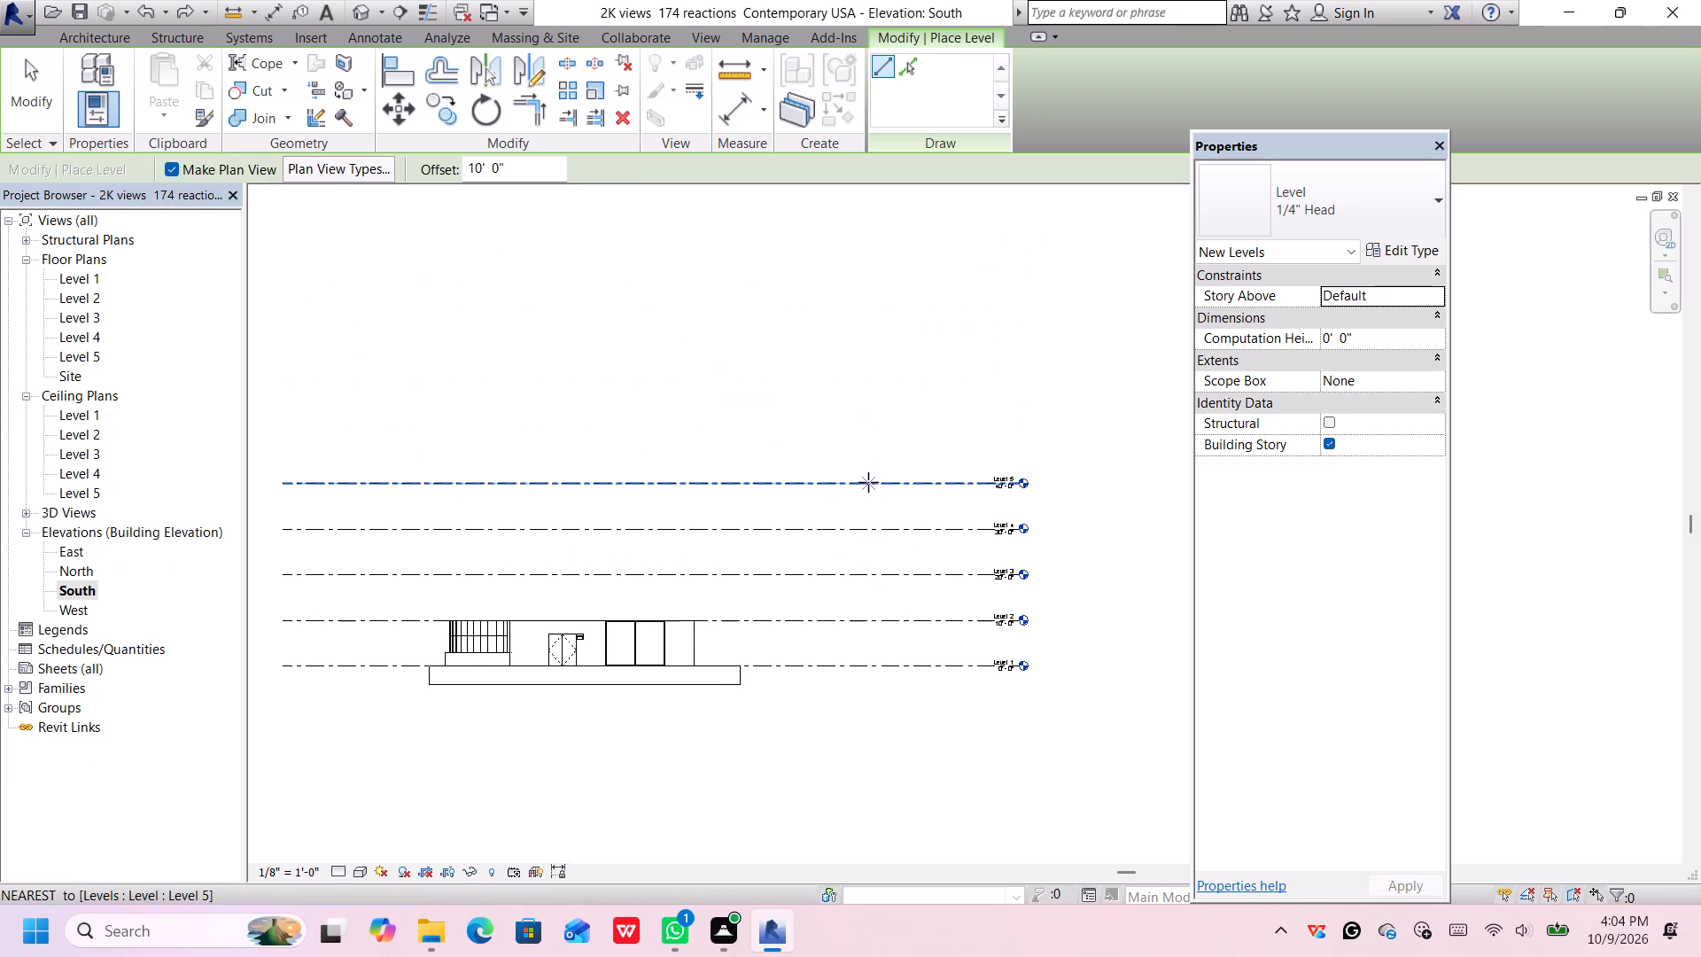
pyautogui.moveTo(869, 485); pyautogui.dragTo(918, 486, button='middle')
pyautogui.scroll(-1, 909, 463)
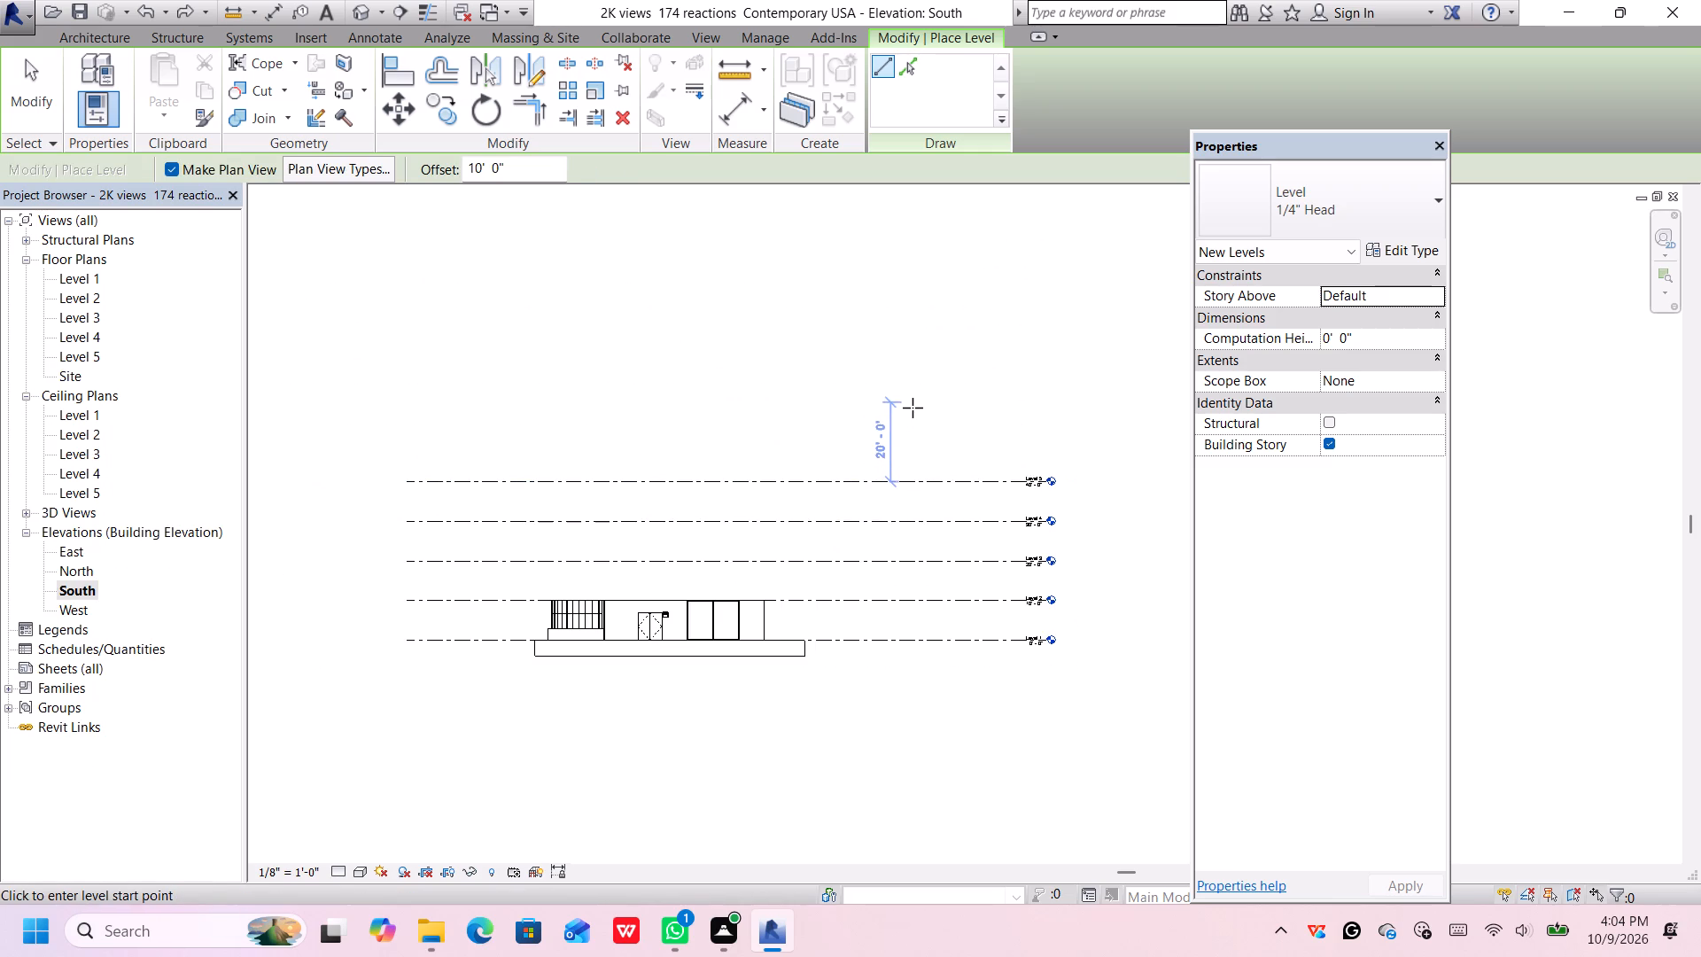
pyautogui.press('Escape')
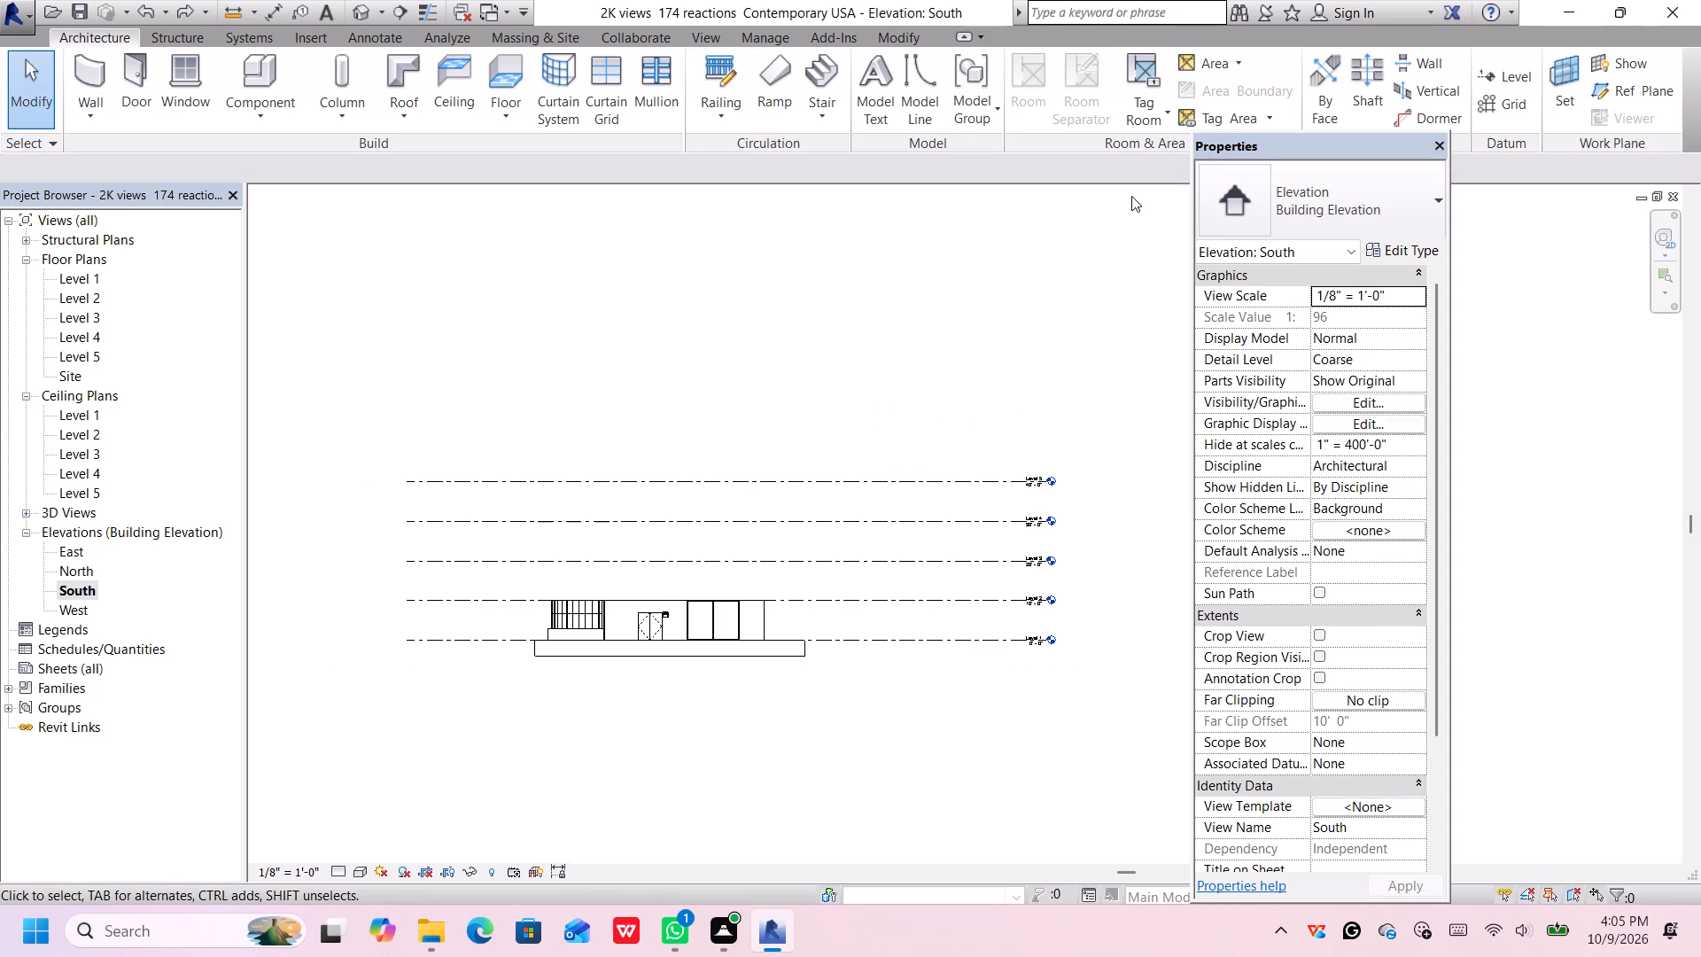
# Add five more levels above Level 5 by picking the topmost level line each time with a 10' offset.
pyautogui.click(1494, 78)
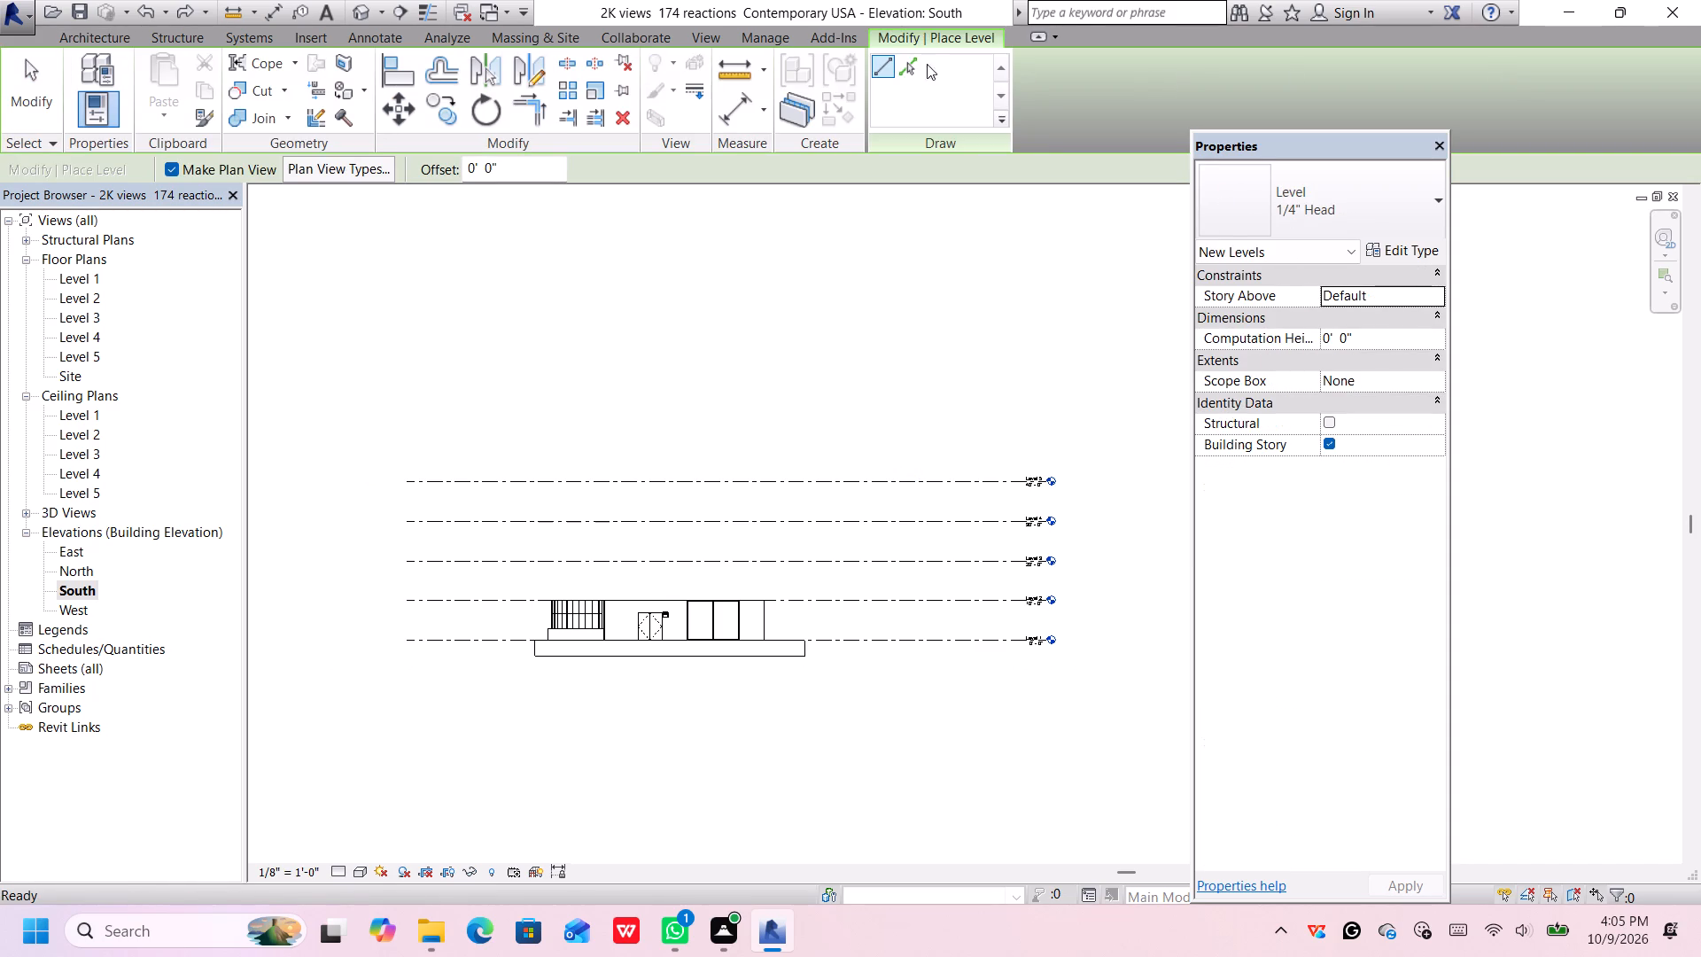
pyautogui.click(913, 62)
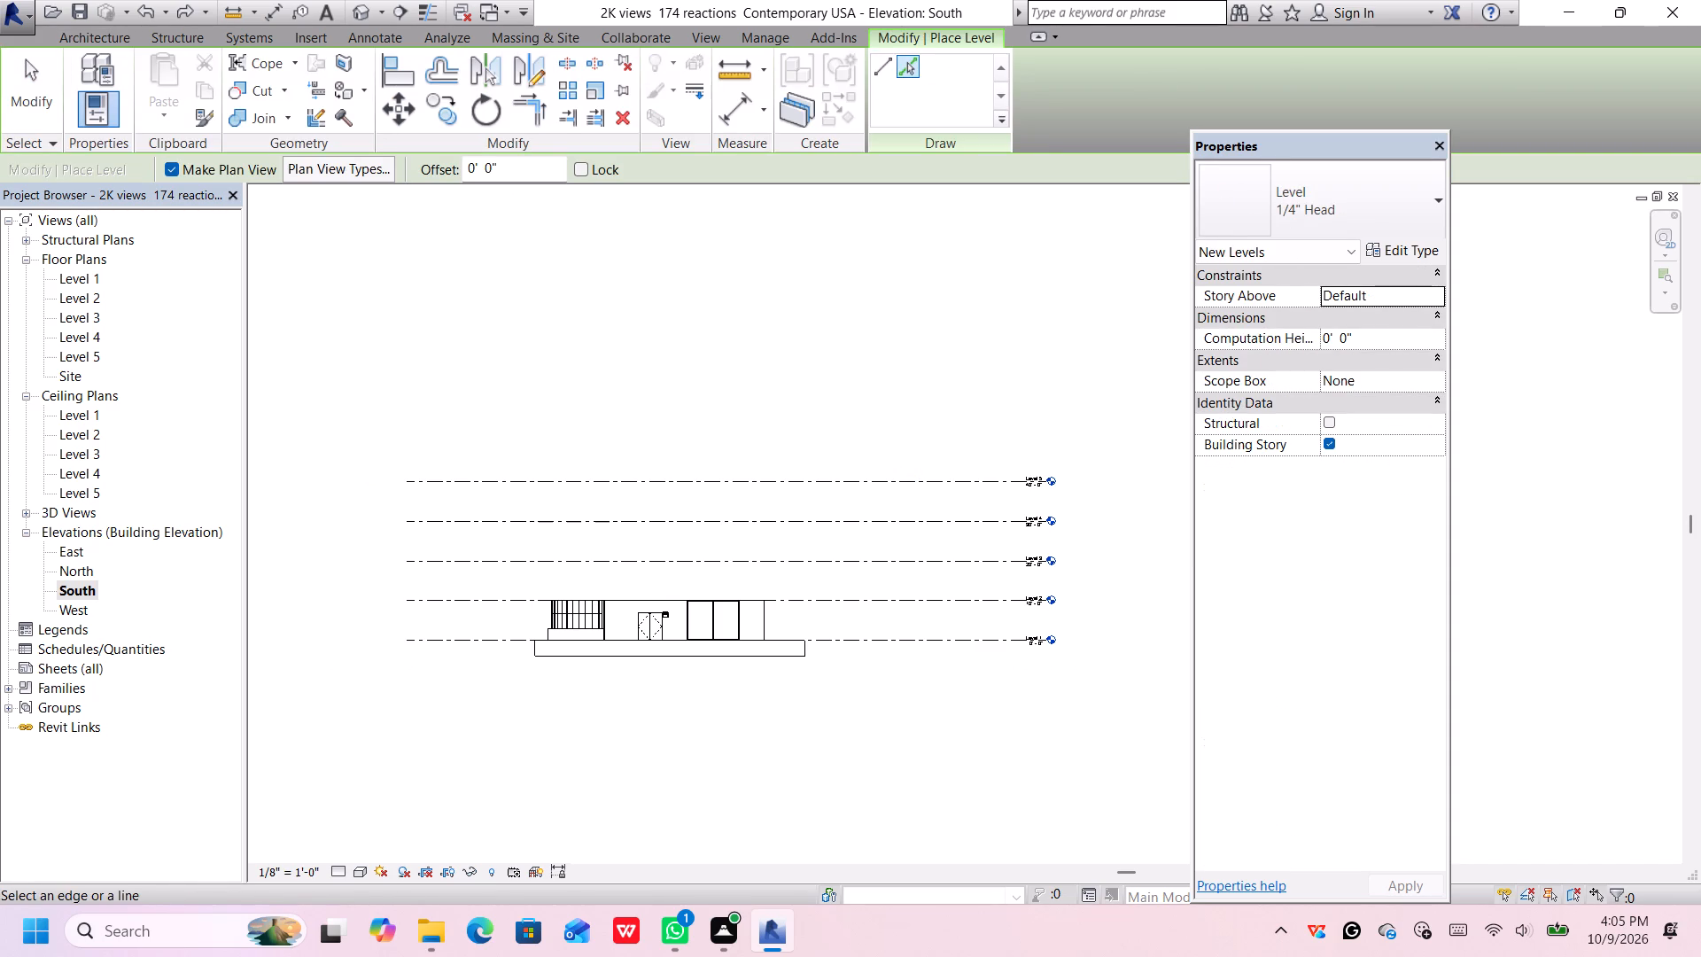
pyautogui.moveTo(515, 170); pyautogui.dragTo(418, 181)
pyautogui.press('BackSpace')
pyautogui.press('1')
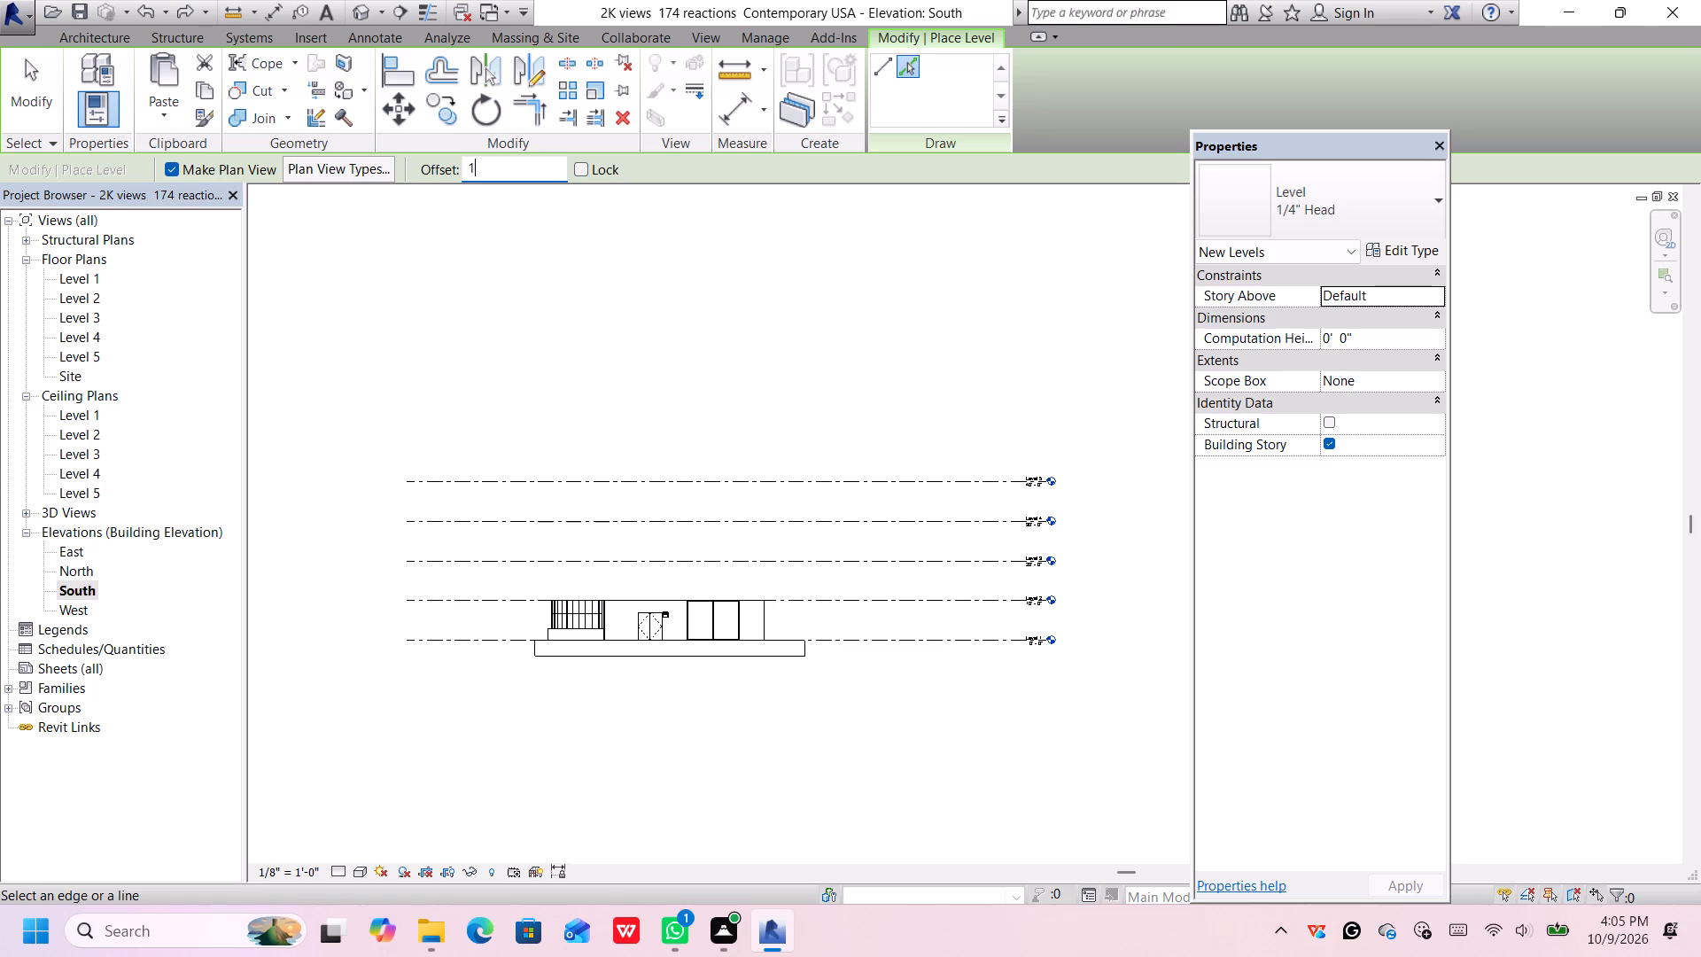
pyautogui.write("0'")
pyautogui.press('Return')
pyautogui.click(861, 474)
pyautogui.click(864, 433)
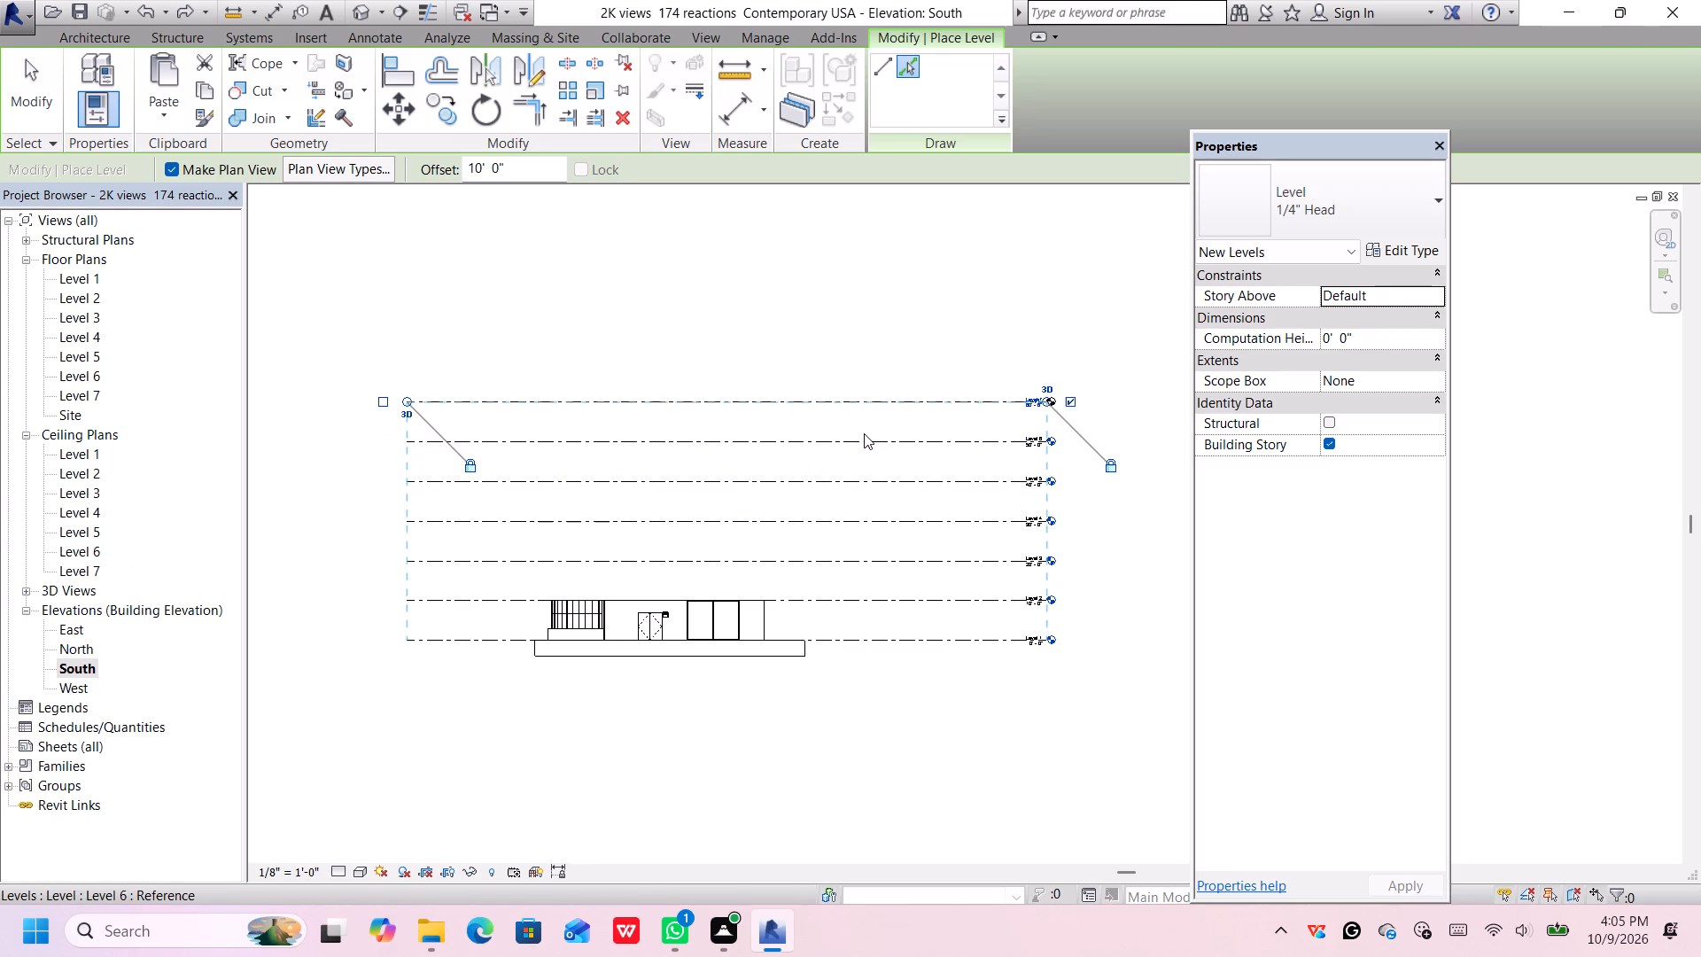
pyautogui.click(869, 400)
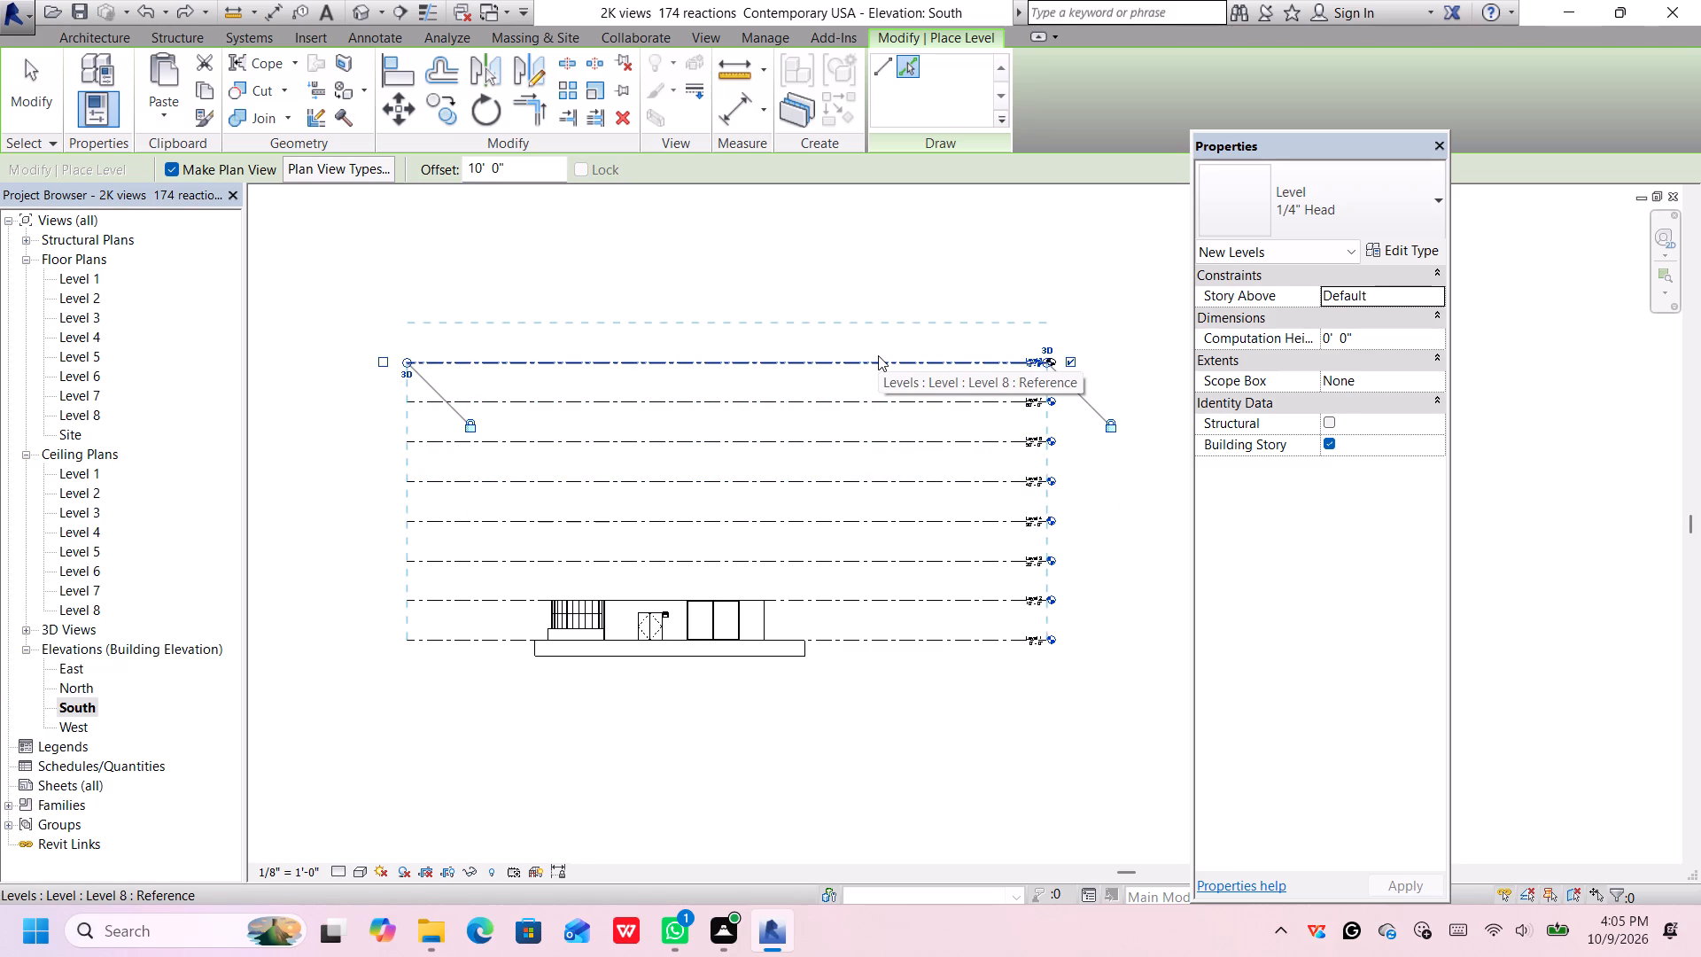
pyautogui.click(878, 355)
pyautogui.moveTo(906, 268); pyautogui.dragTo(920, 312, button='middle')
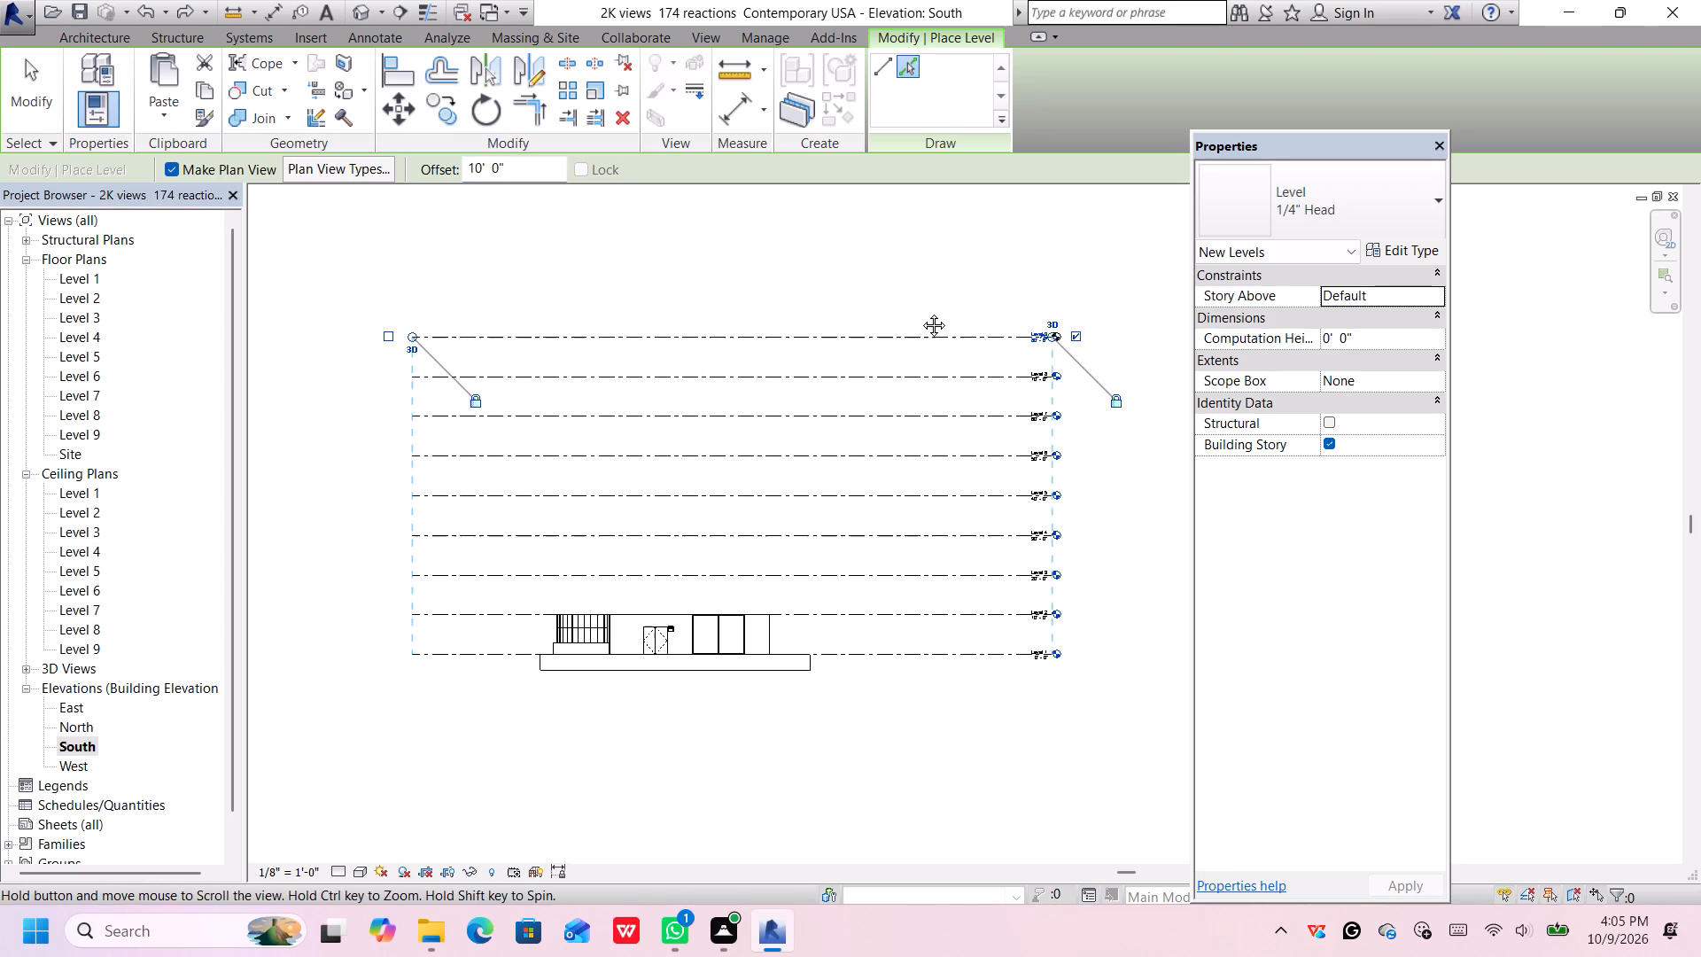
pyautogui.moveTo(920, 312); pyautogui.dragTo(920, 315, button='middle')
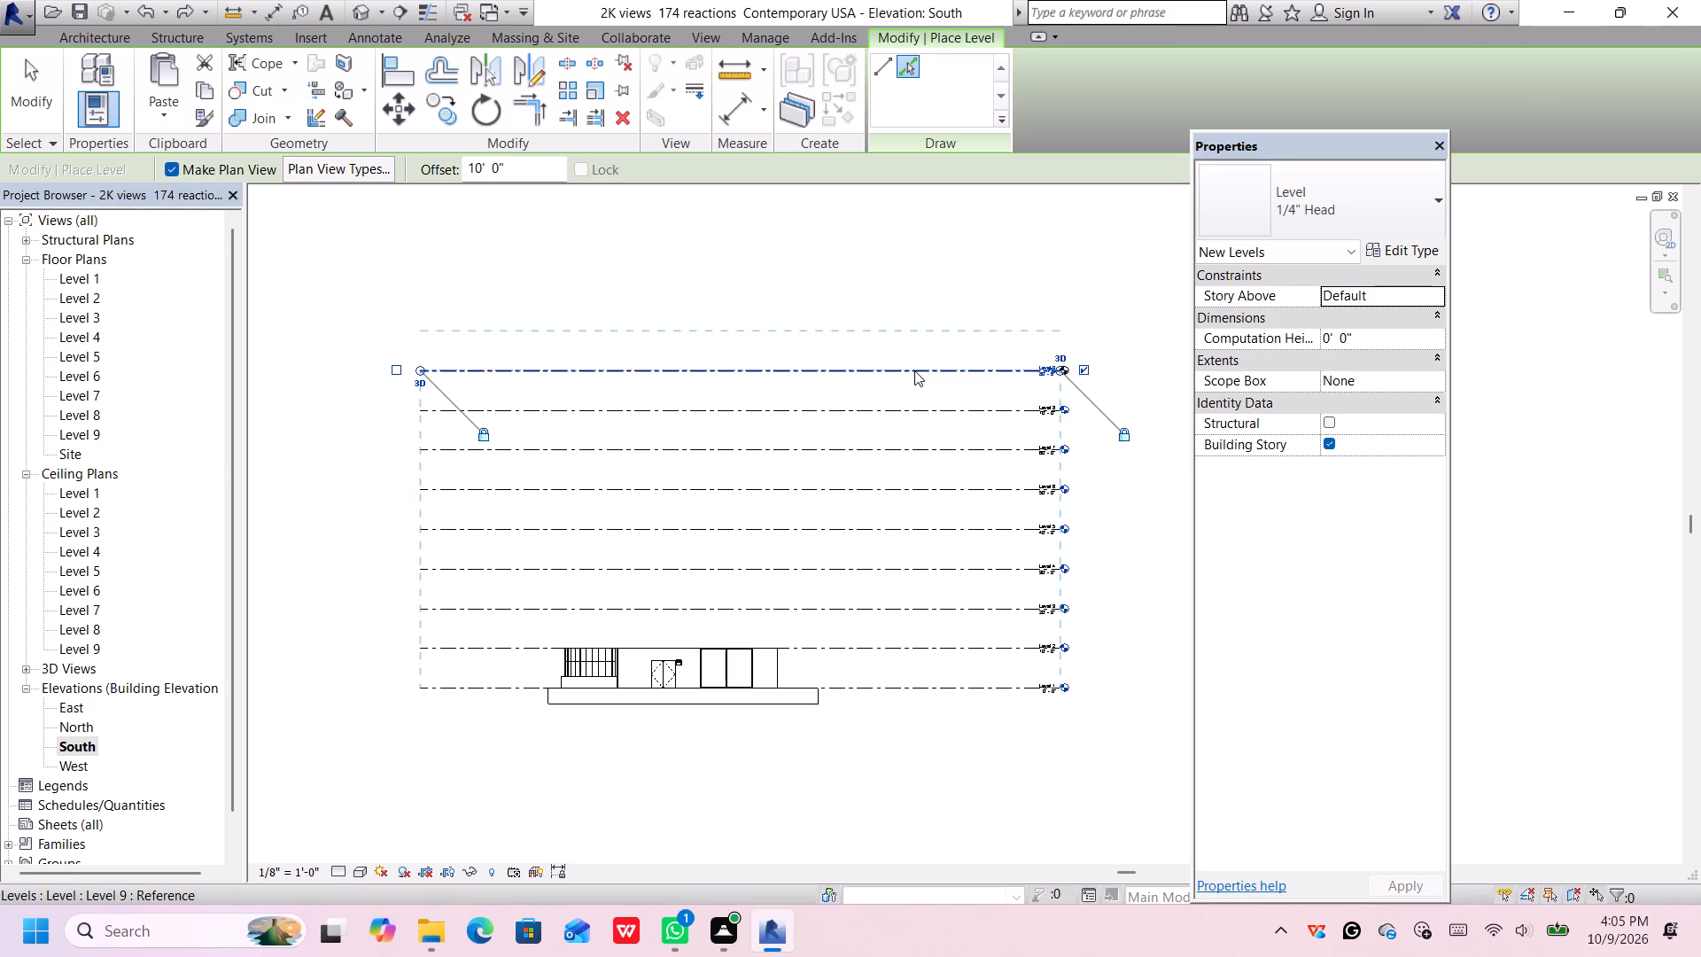
pyautogui.click(914, 370)
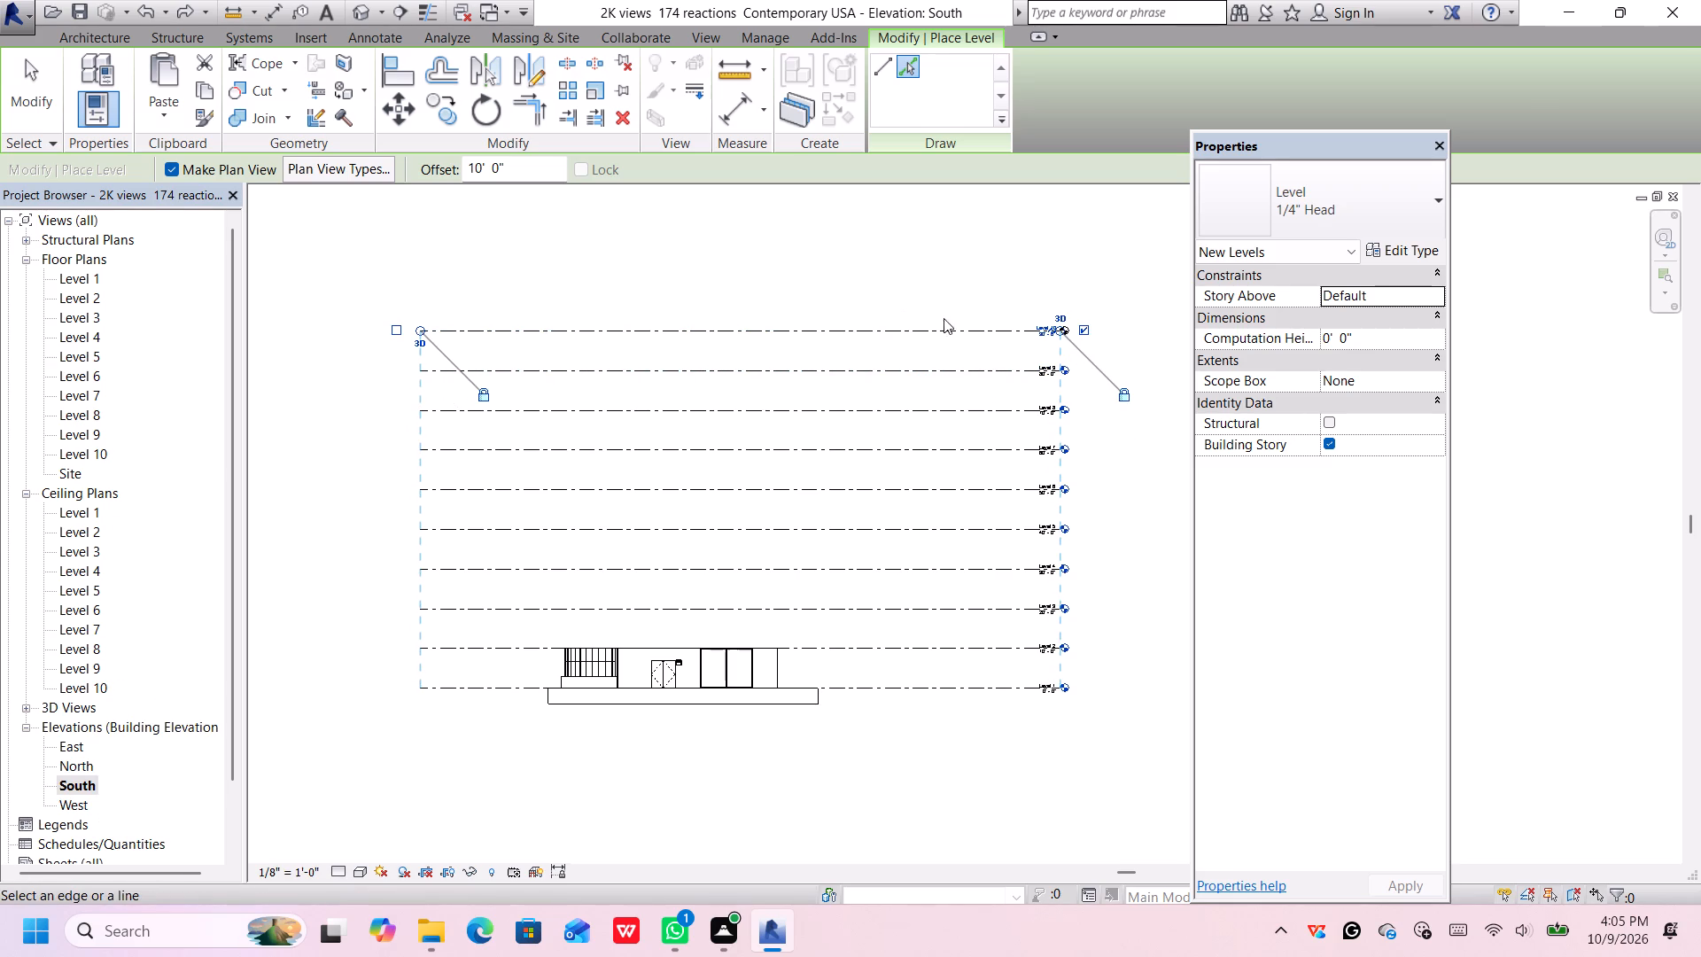
pyautogui.scroll(3, 1021, 336)
pyautogui.scroll(-1, 1029, 330)
pyautogui.scroll(1, 1029, 330)
pyautogui.press('Escape')
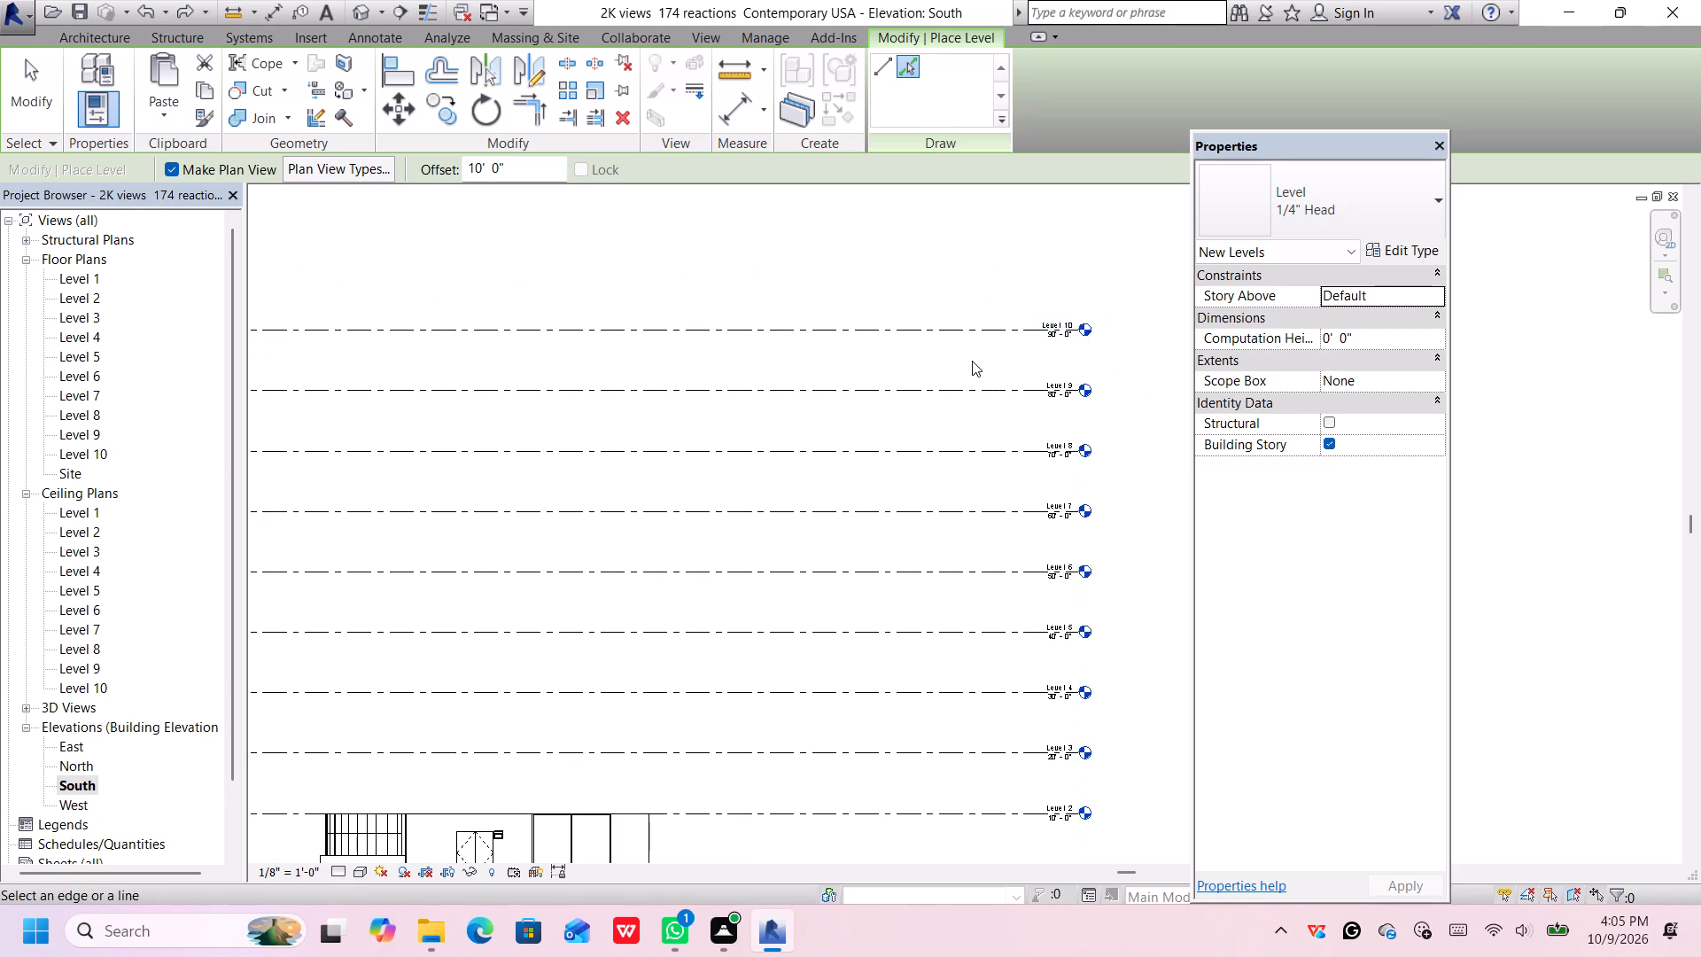
# Dismiss the notification pop-up covering the South elevation.
pyautogui.scroll(1, 972, 361)
pyautogui.scroll(-6, 972, 361)
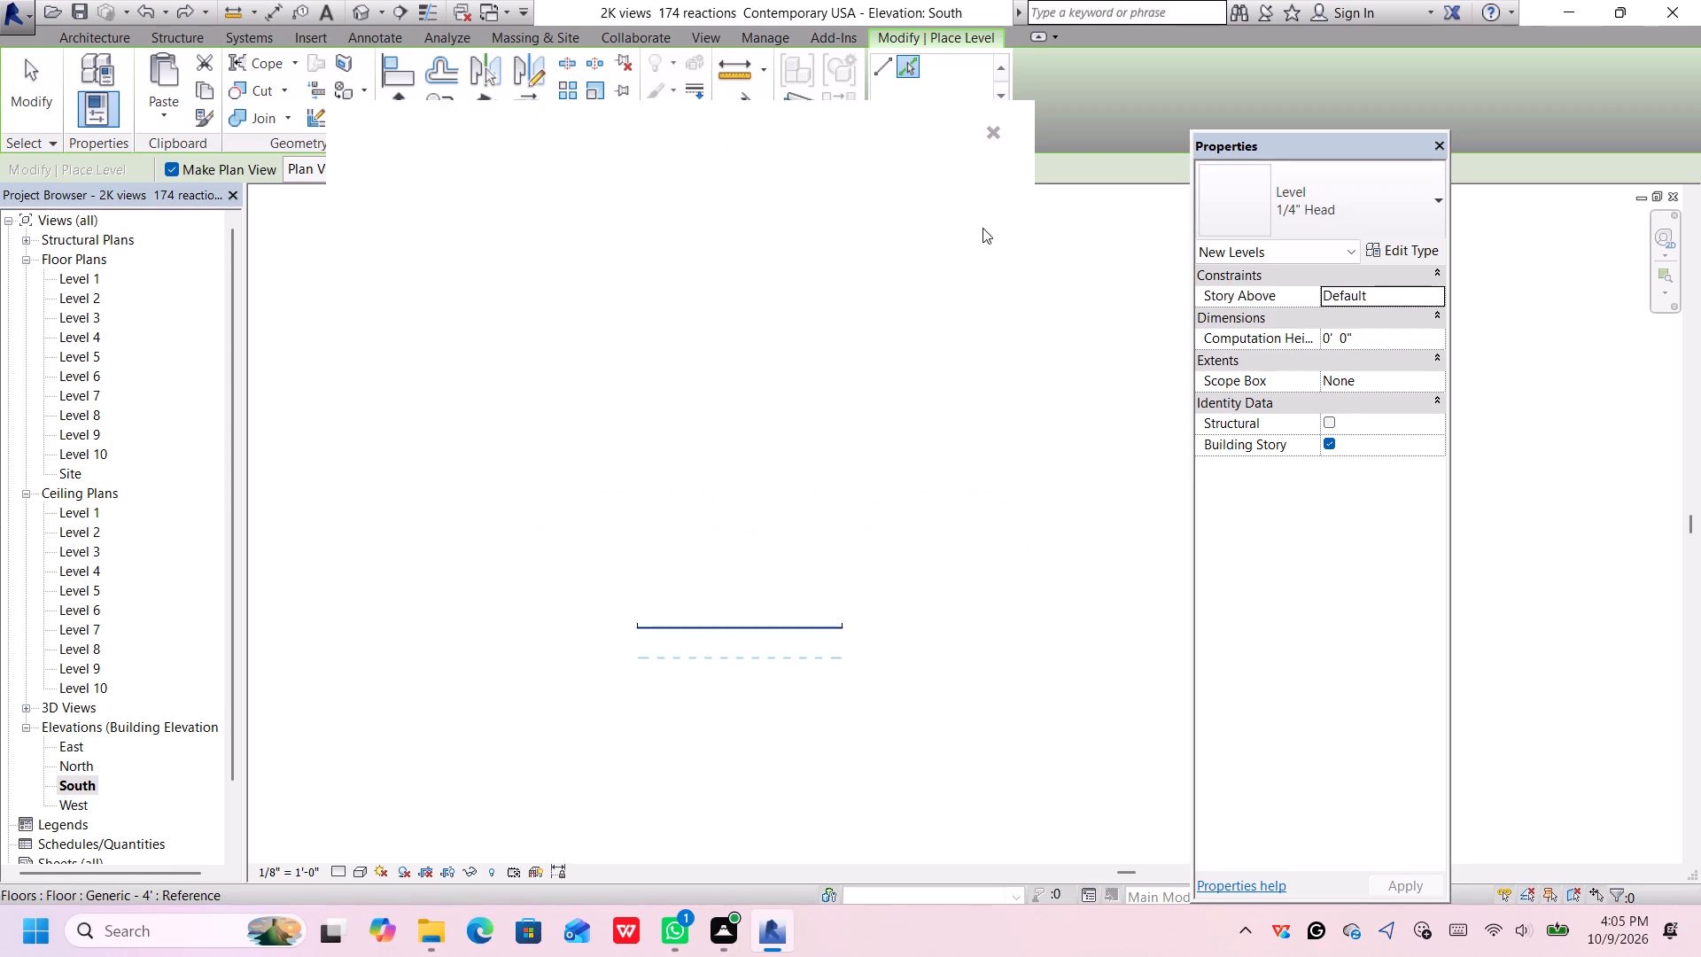
pyautogui.click(990, 125)
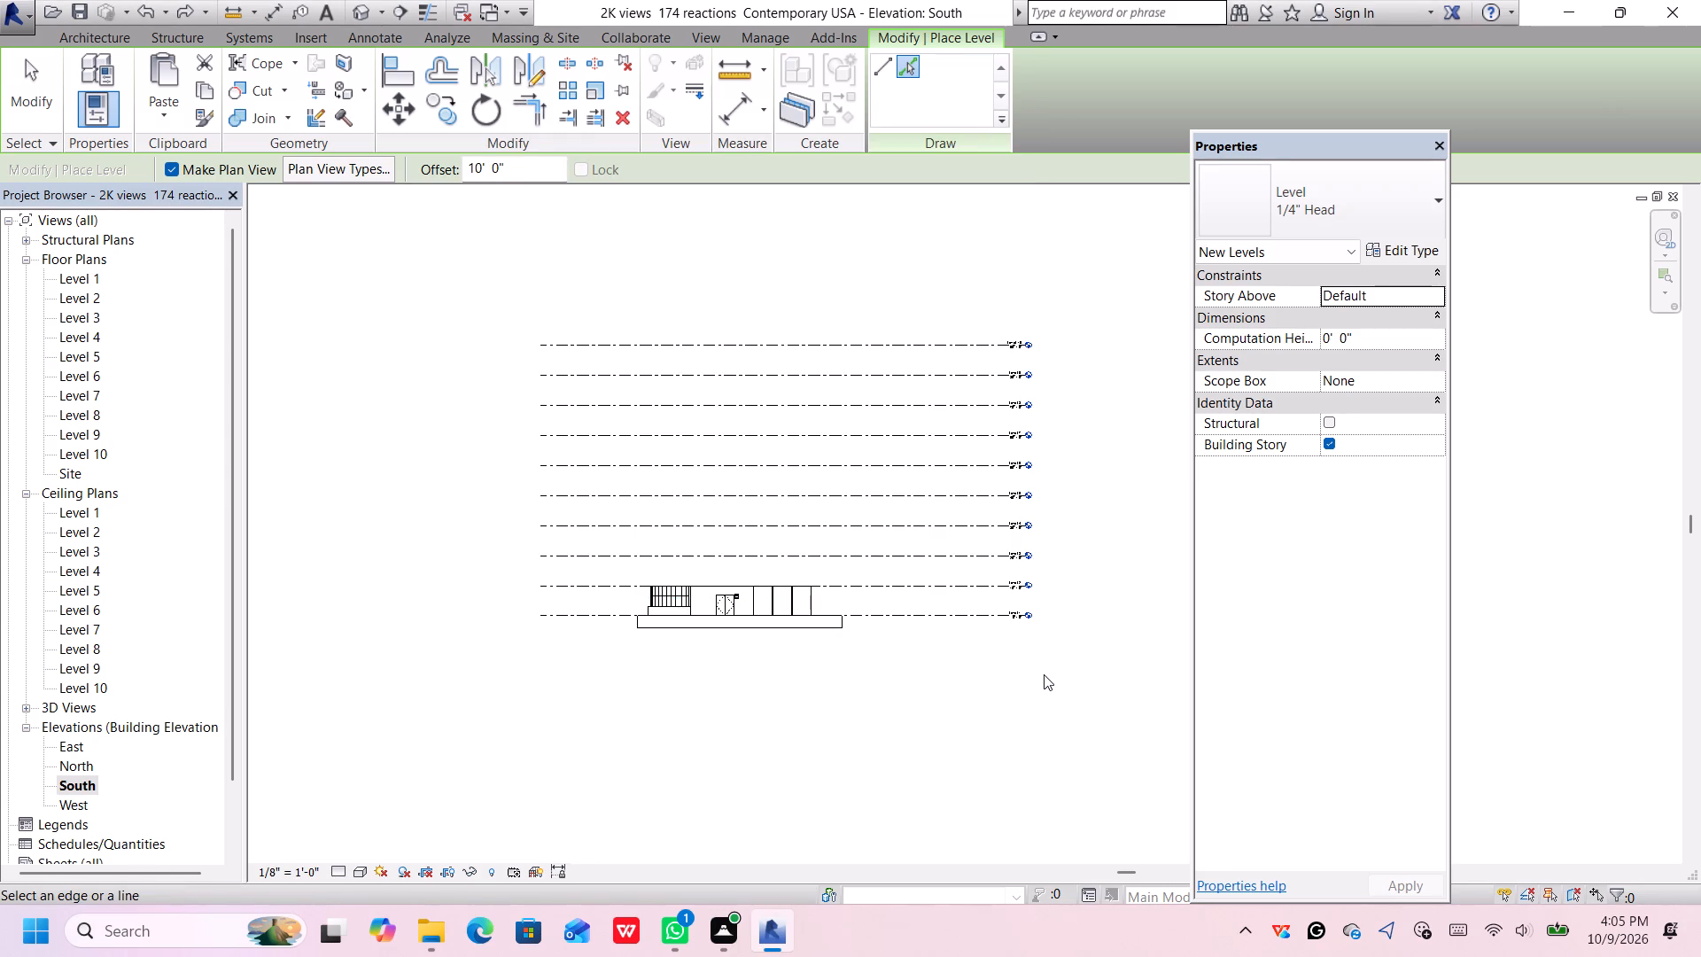
# Close the Properties palette that covers the level heads in the South elevation.
pyautogui.moveTo(926, 708); pyautogui.dragTo(907, 655, button='middle')
pyautogui.moveTo(851, 634); pyautogui.dragTo(851, 631, button='middle')
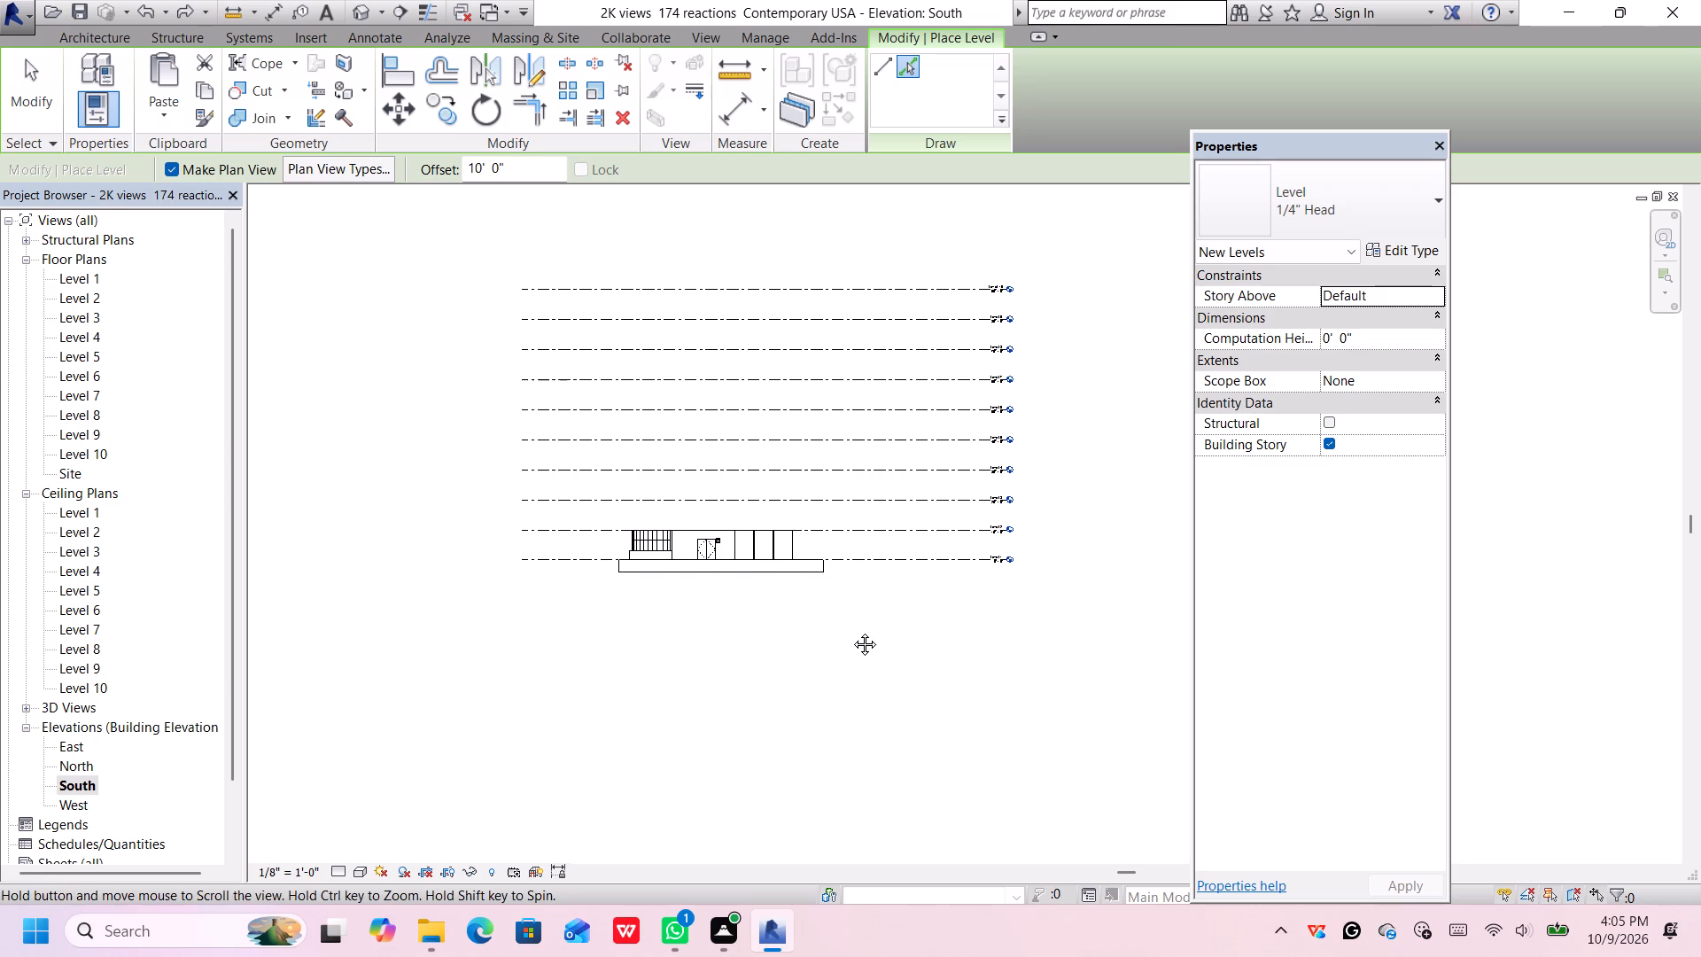
pyautogui.moveTo(851, 631); pyautogui.dragTo(841, 672, button='middle')
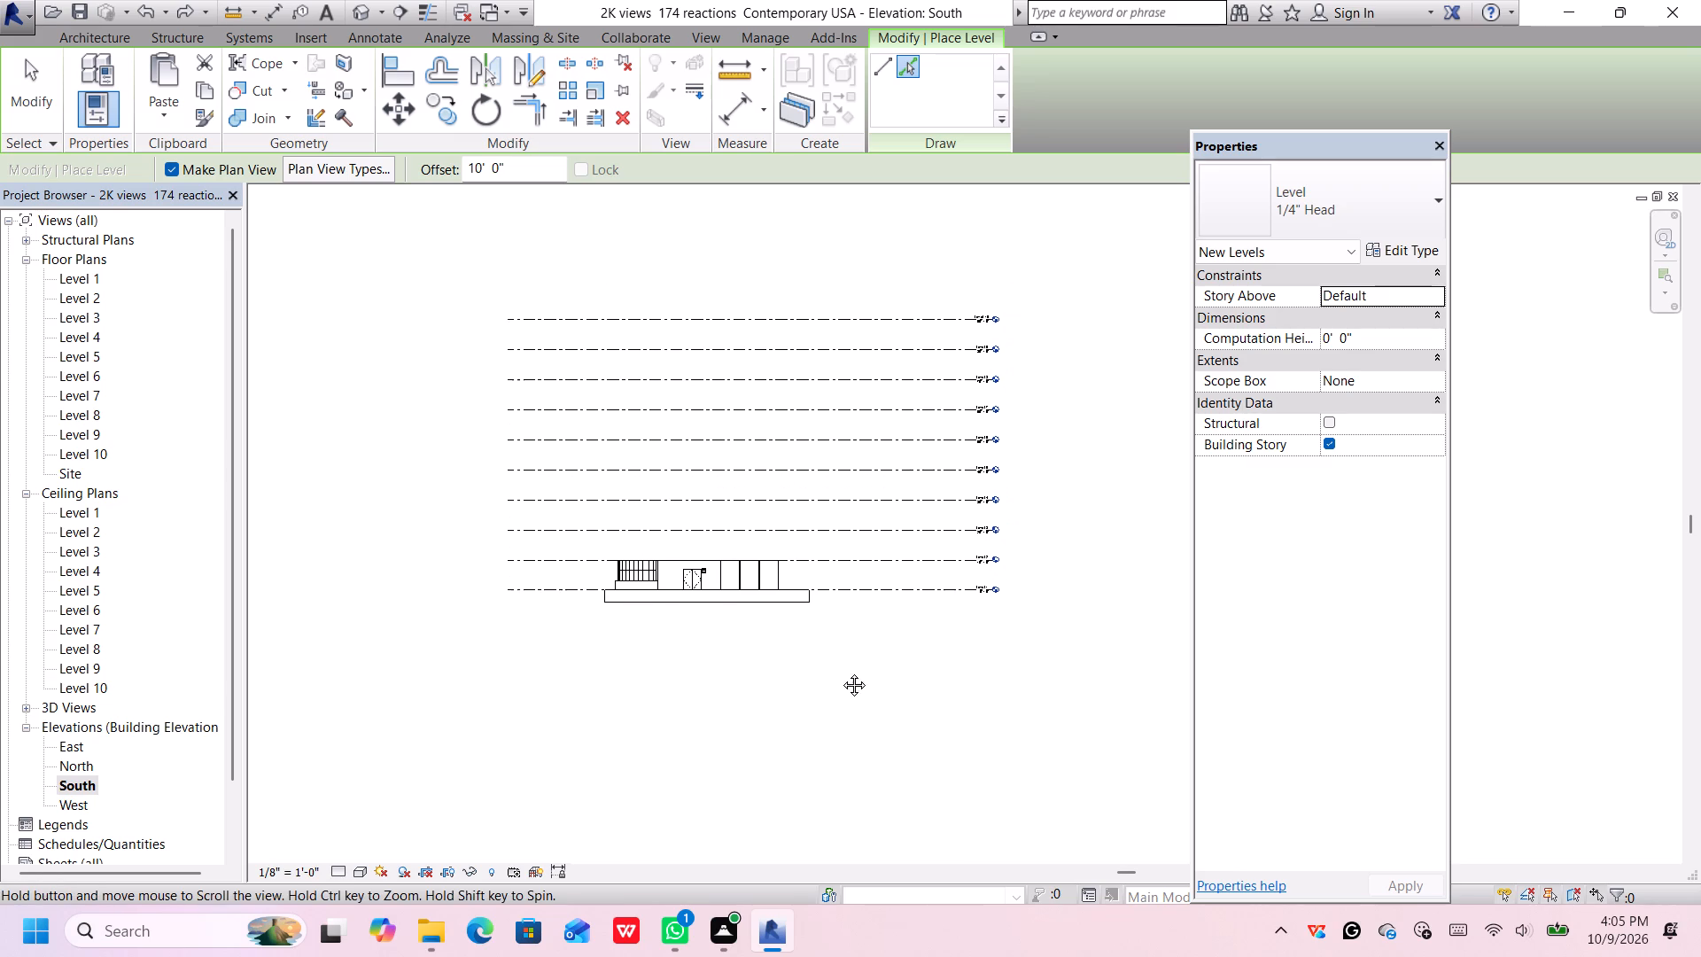
pyautogui.moveTo(841, 672); pyautogui.dragTo(853, 731, button='middle')
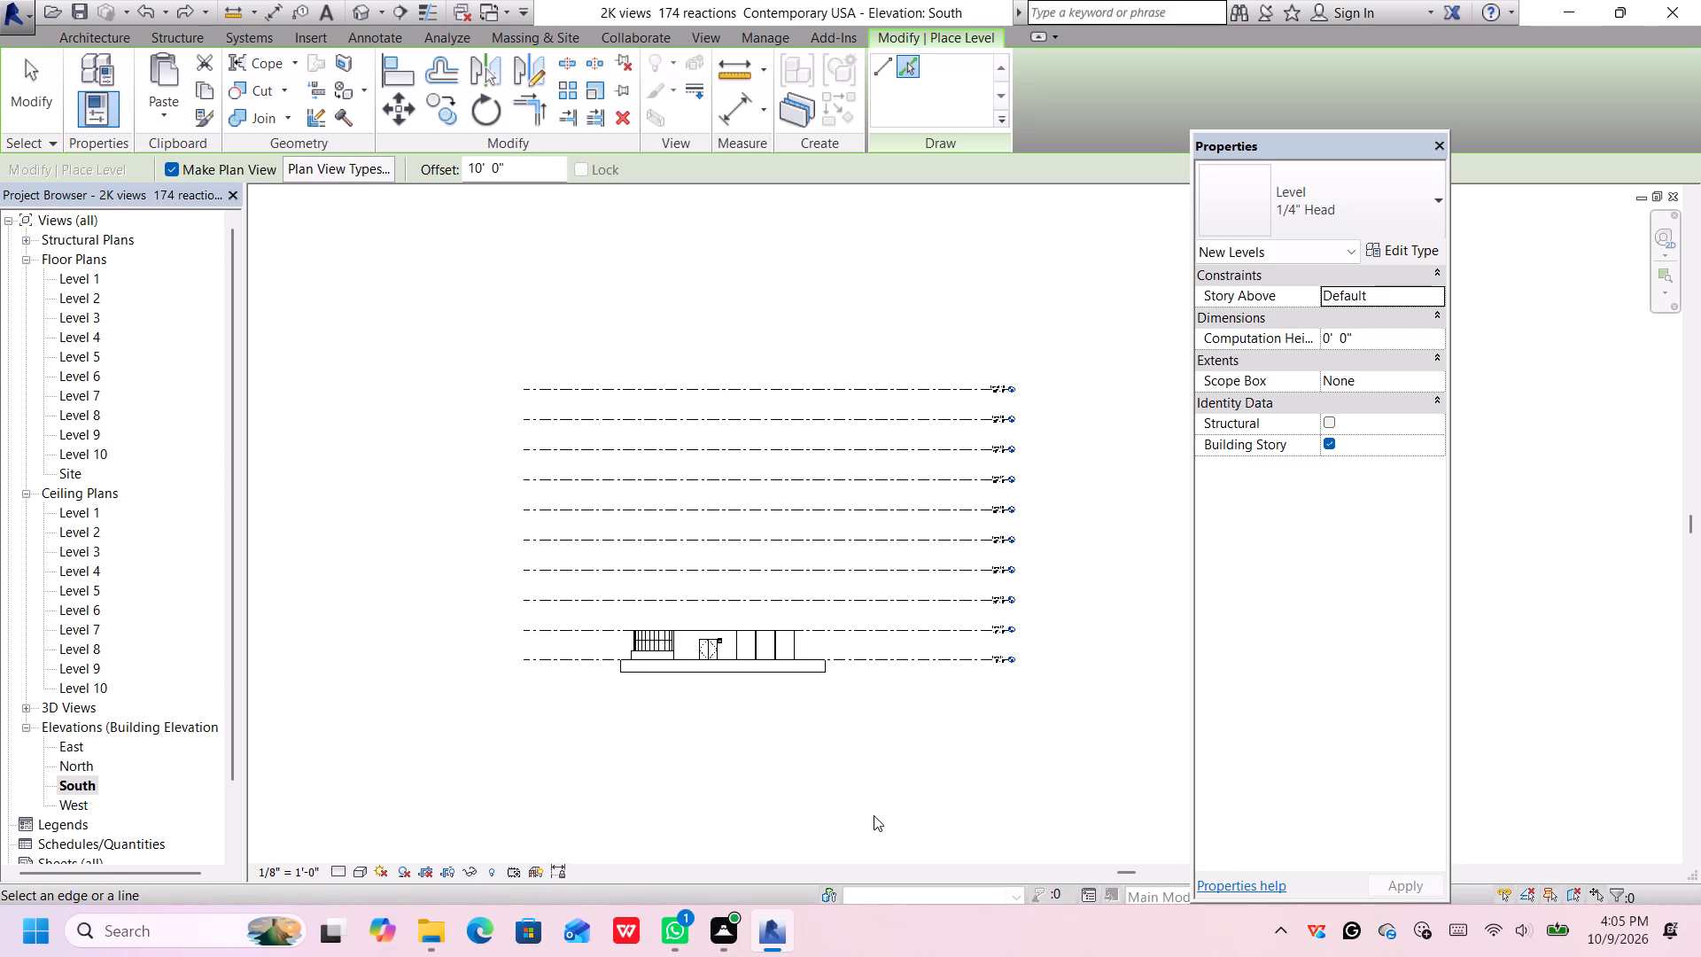
pyautogui.scroll(3, 778, 716)
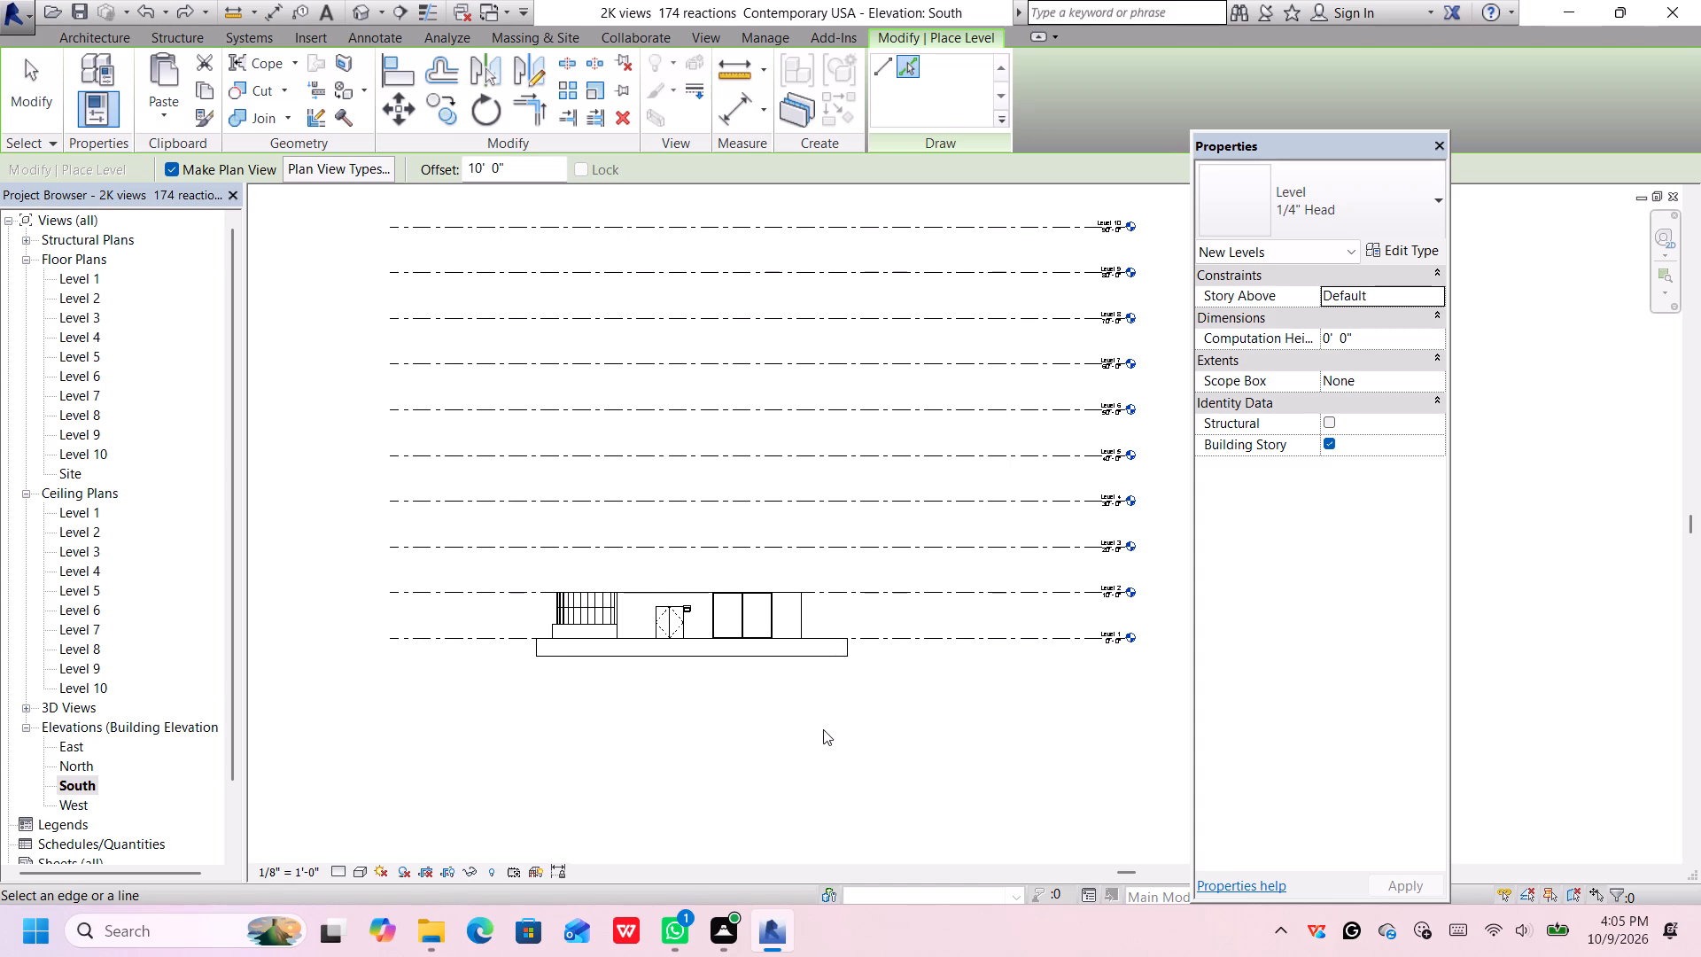
pyautogui.scroll(2, 830, 594)
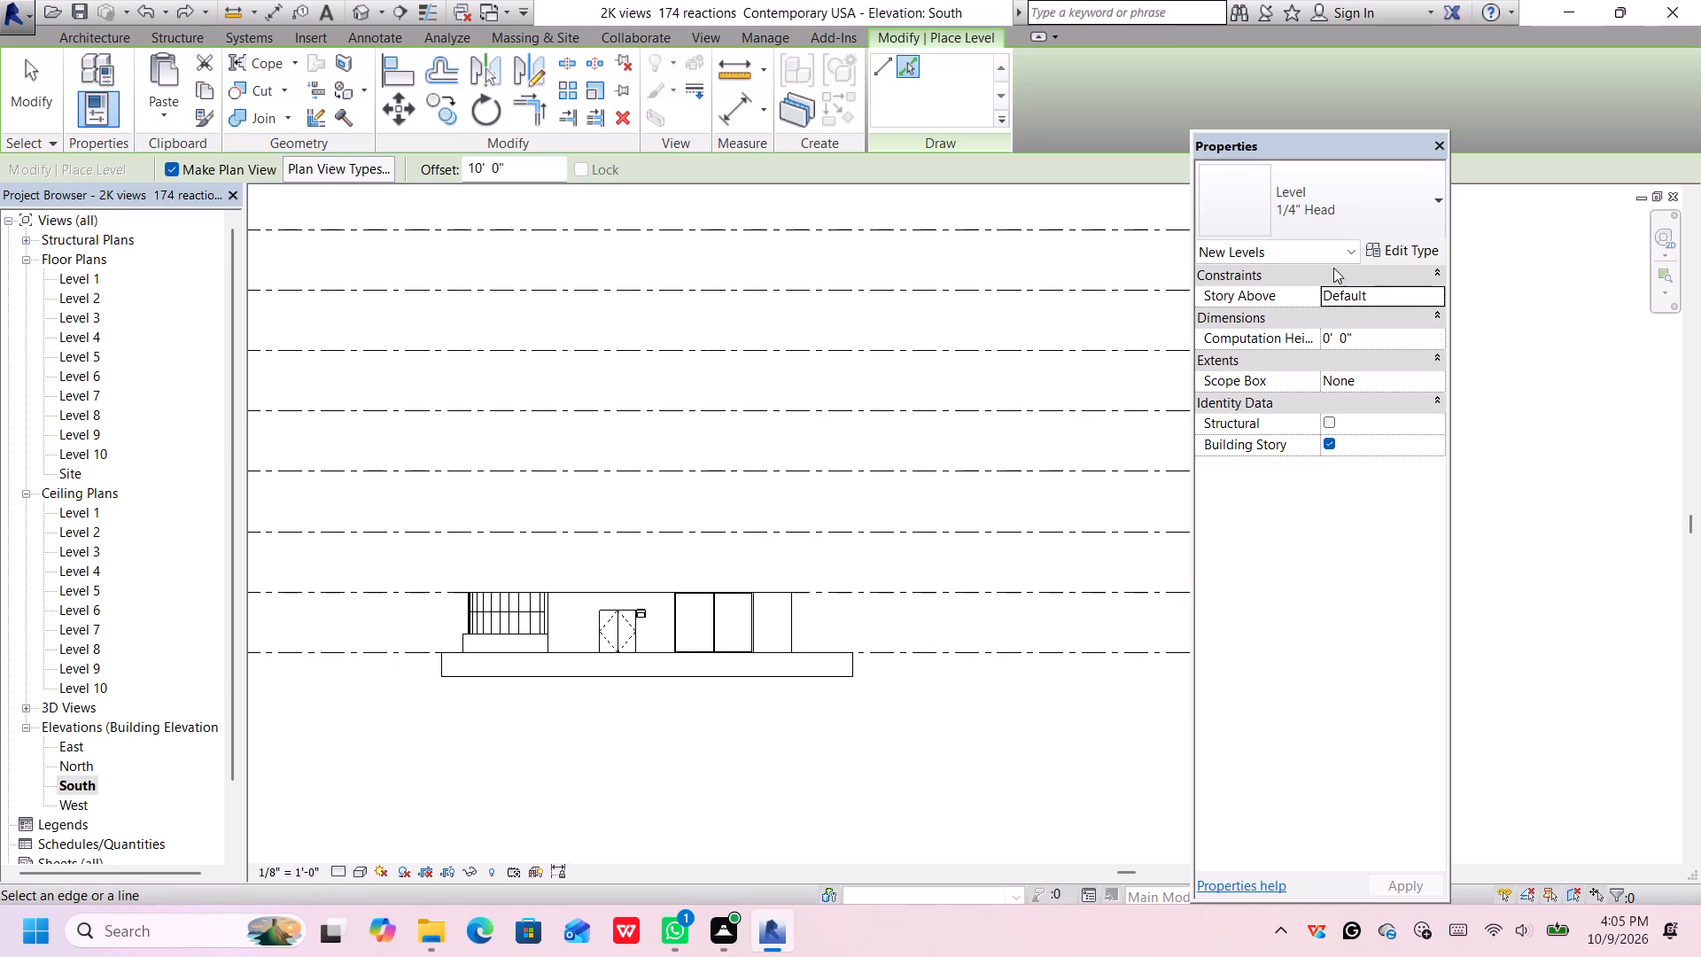
pyautogui.click(1440, 145)
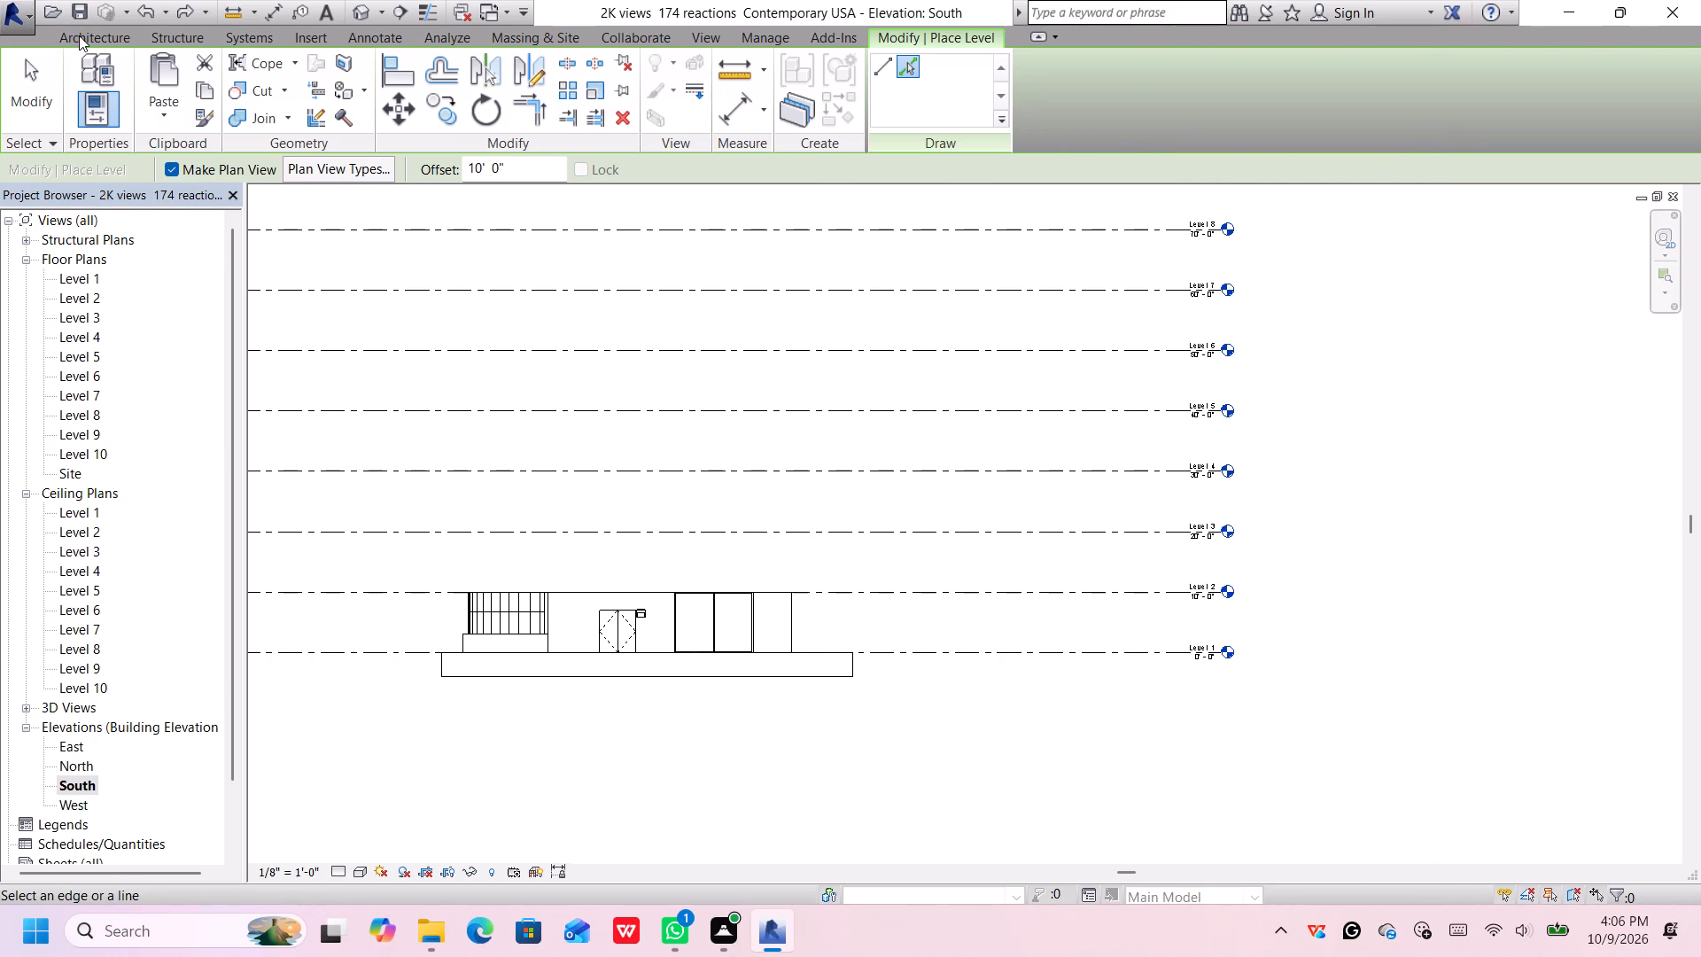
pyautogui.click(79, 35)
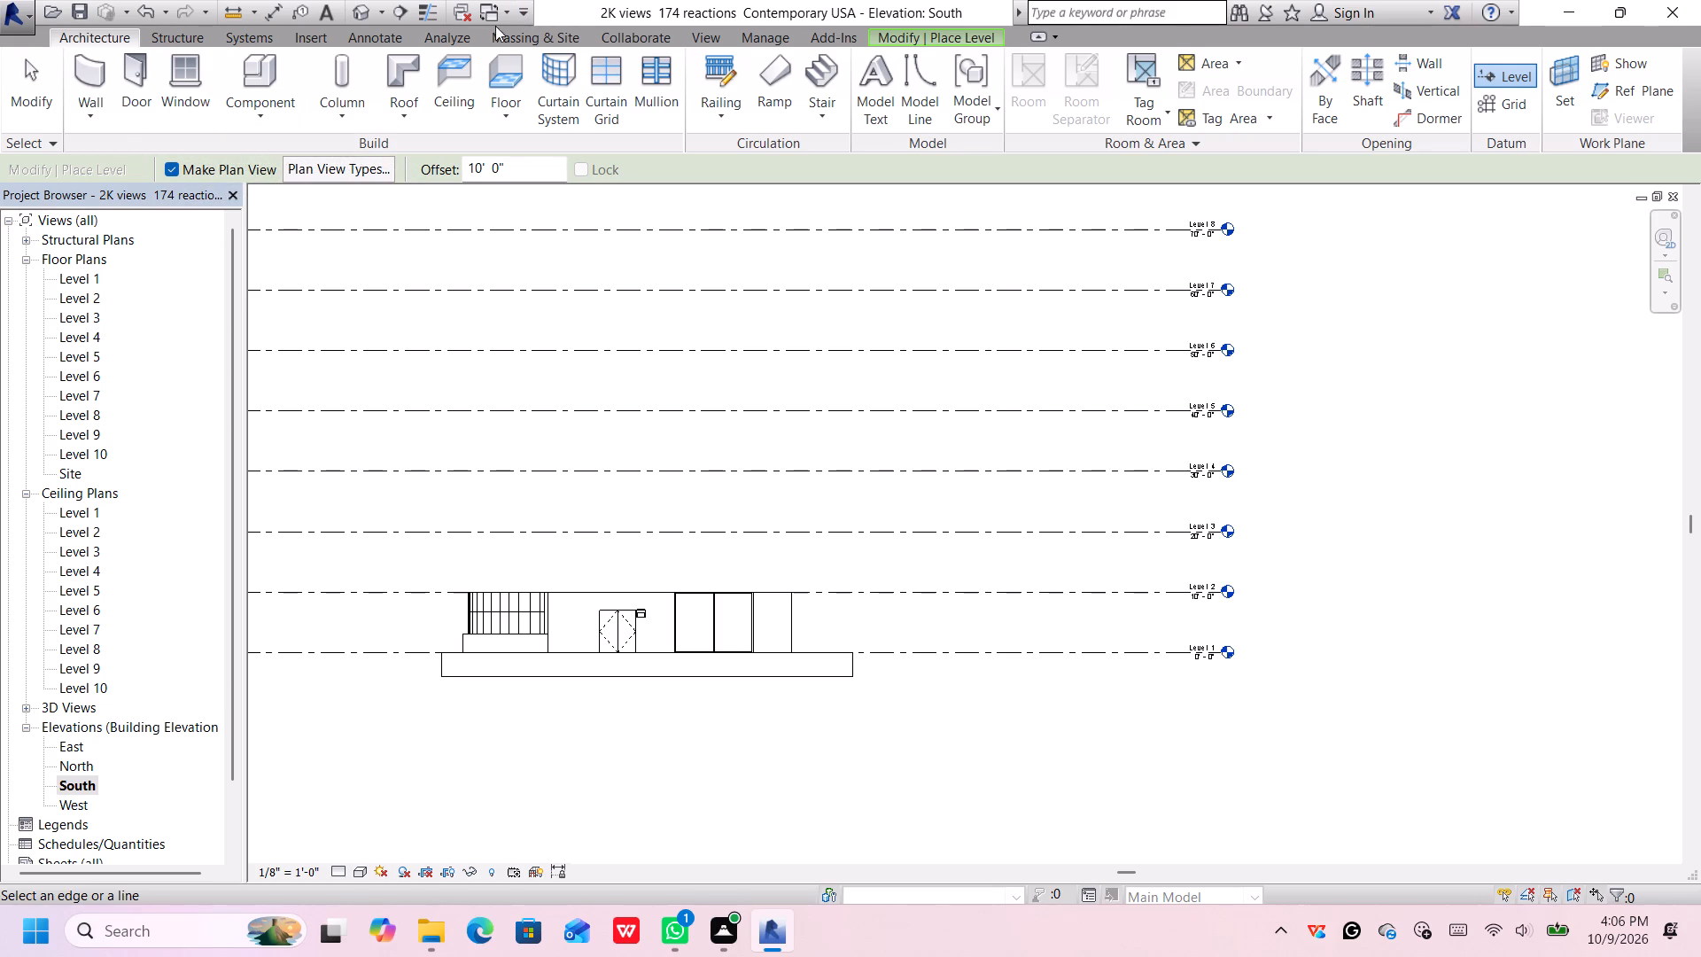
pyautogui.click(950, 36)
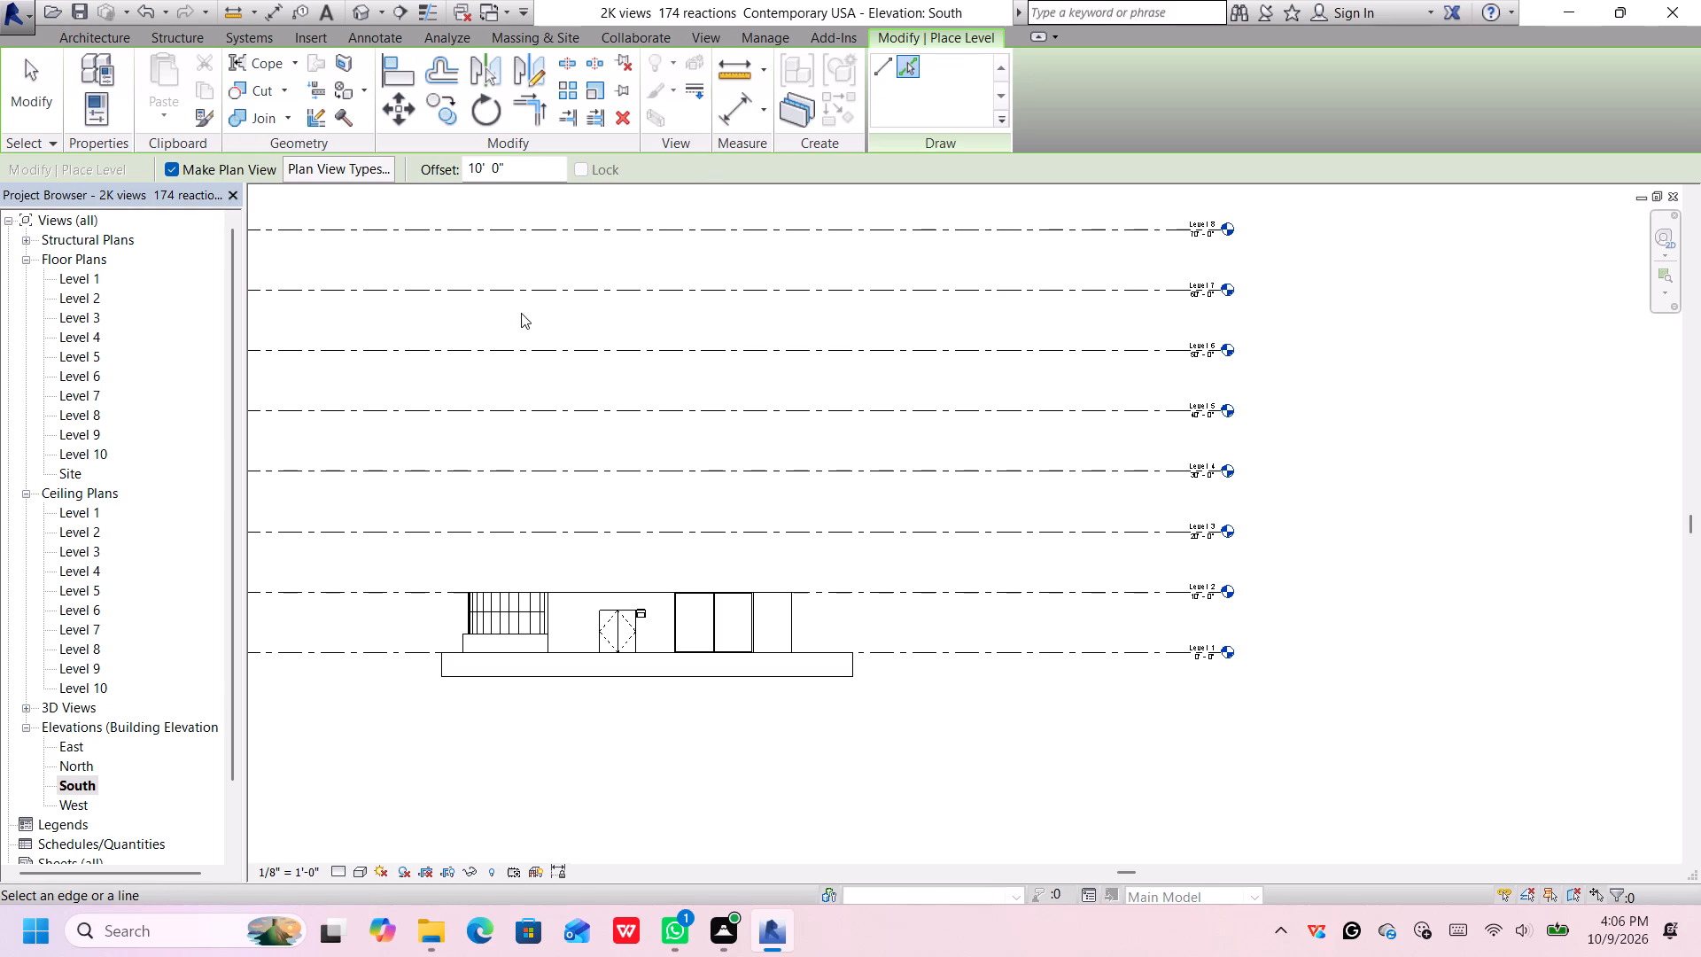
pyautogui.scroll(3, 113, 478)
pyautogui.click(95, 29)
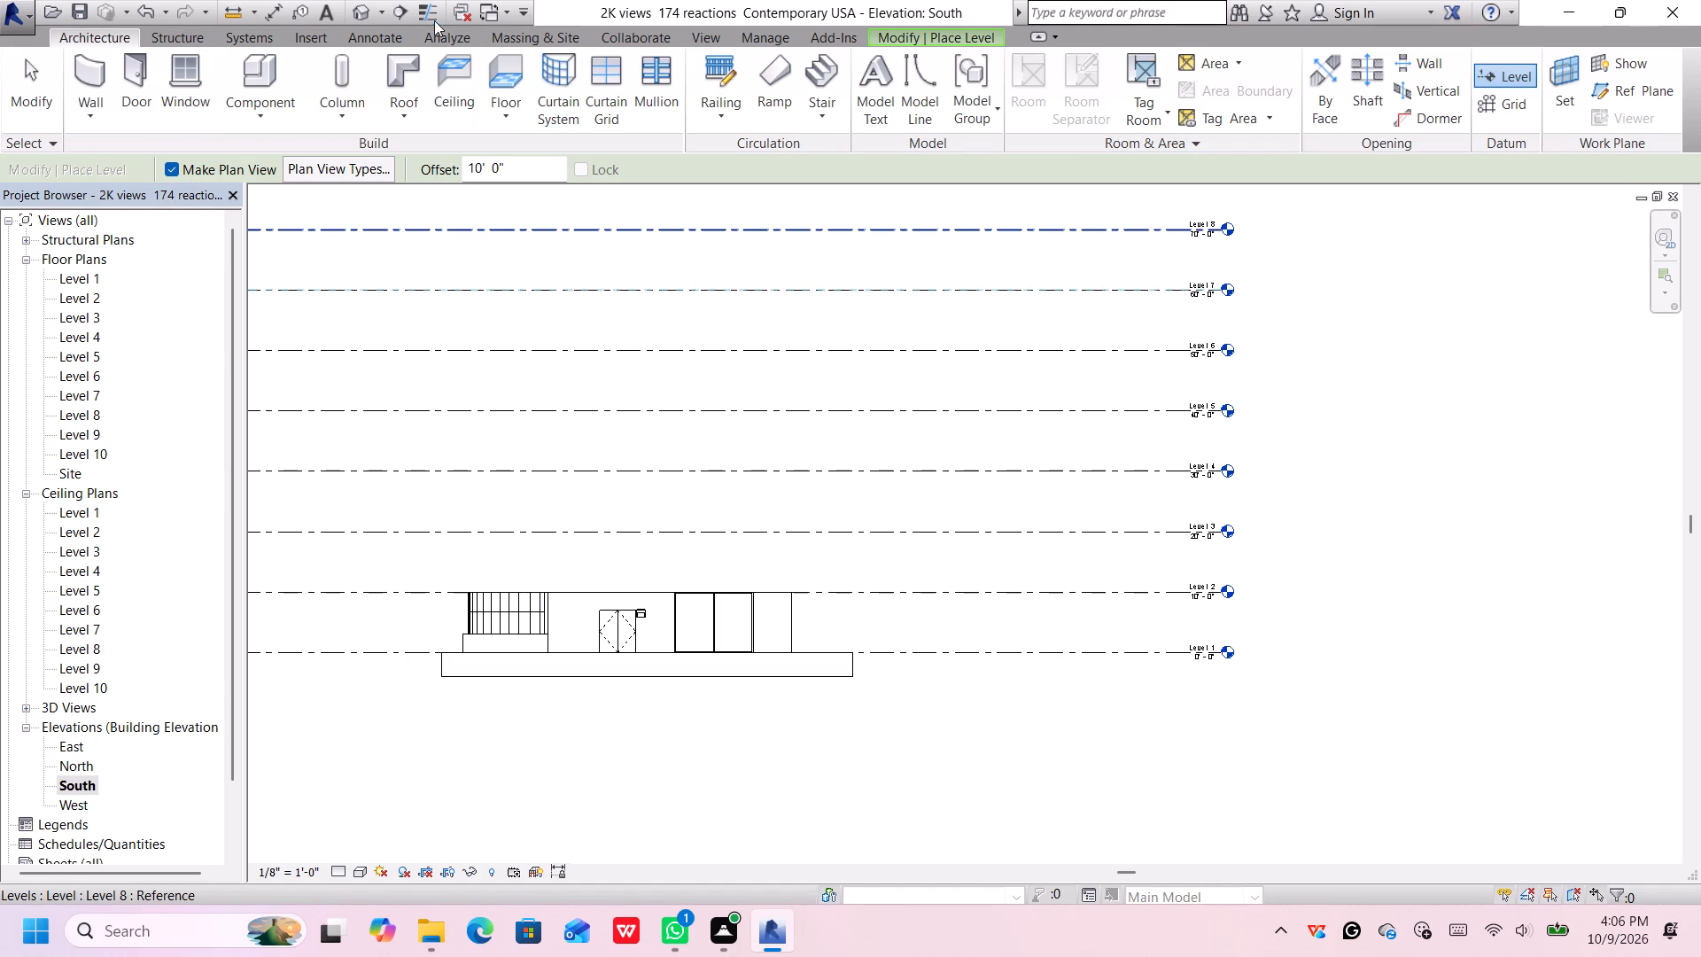
# Open the default 3D view of the house model.
pyautogui.click(371, 12)
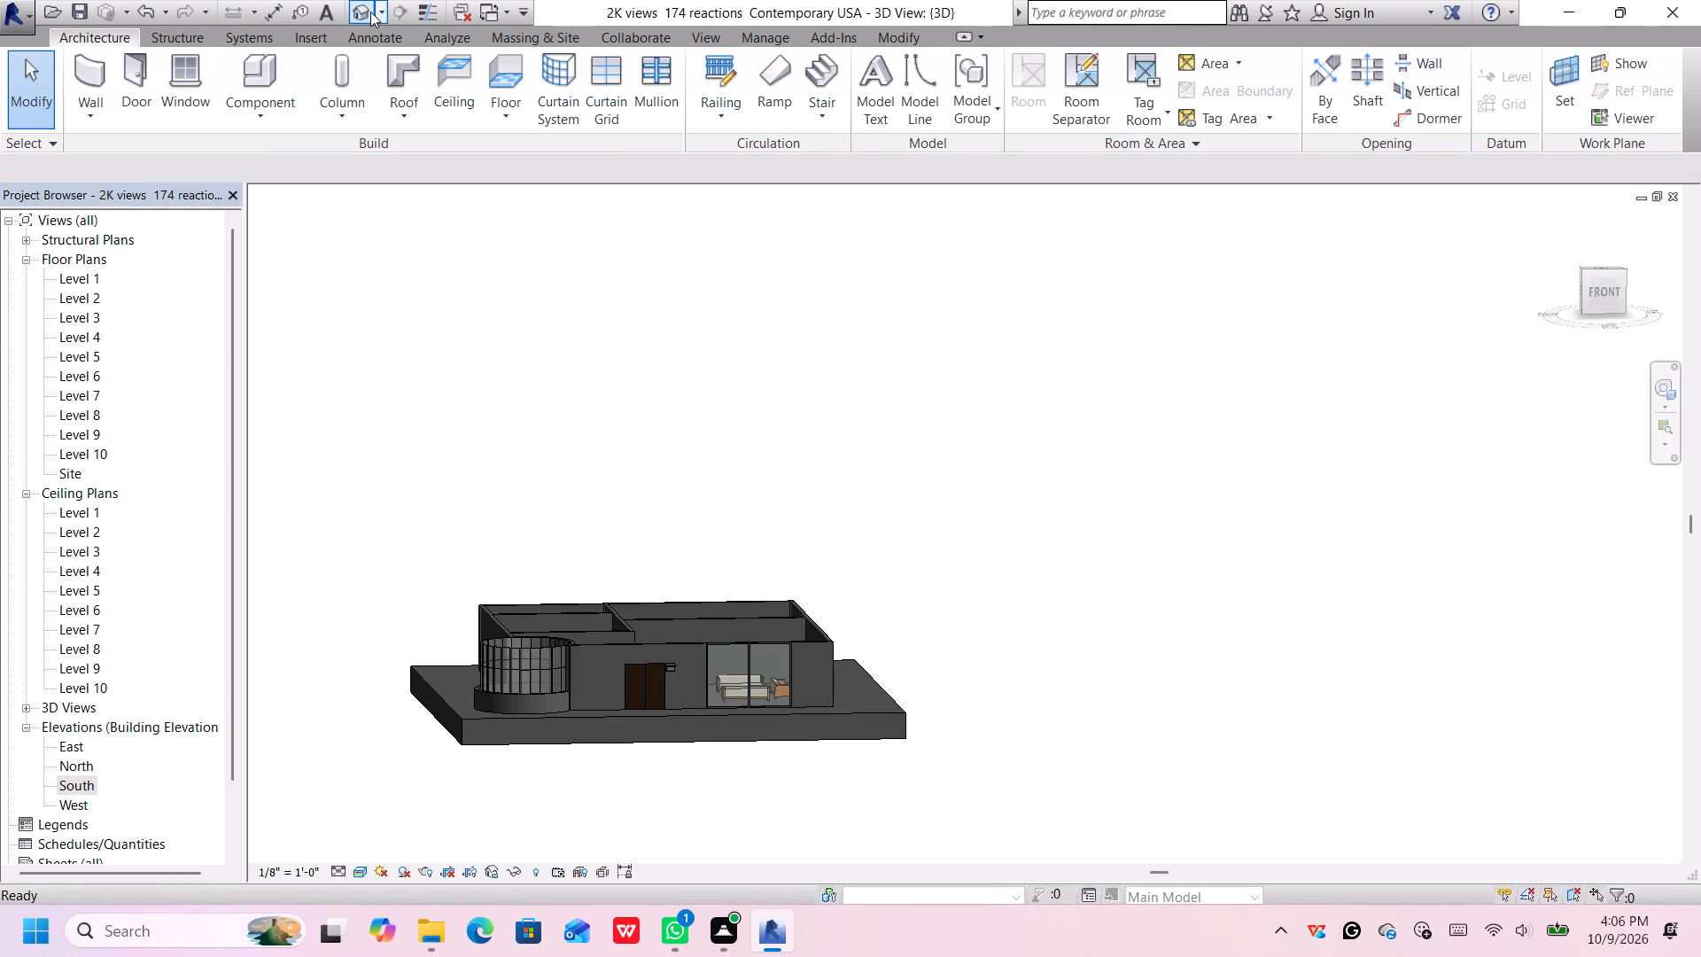
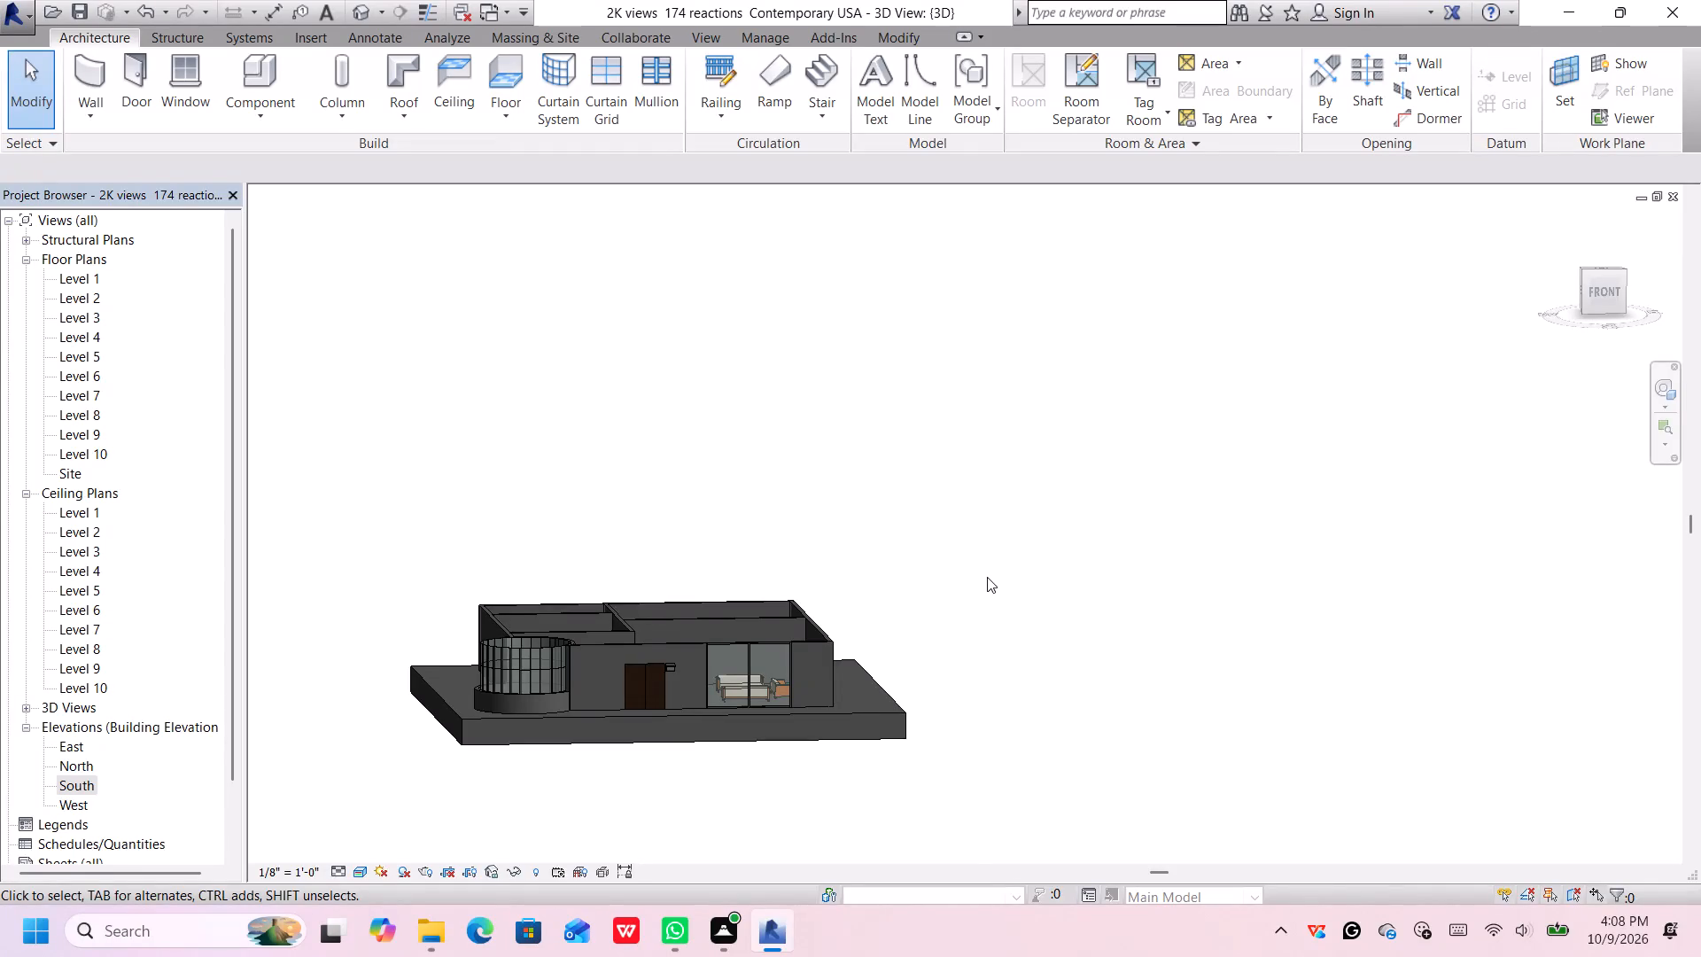
# Orient the 3D view to look straight down on the house from the top.
pyautogui.scroll(5, 757, 583)
pyautogui.moveTo(784, 571); pyautogui.dragTo(792, 572, button='middle')
pyautogui.moveTo(890, 550); pyautogui.dragTo(918, 543, button='middle')
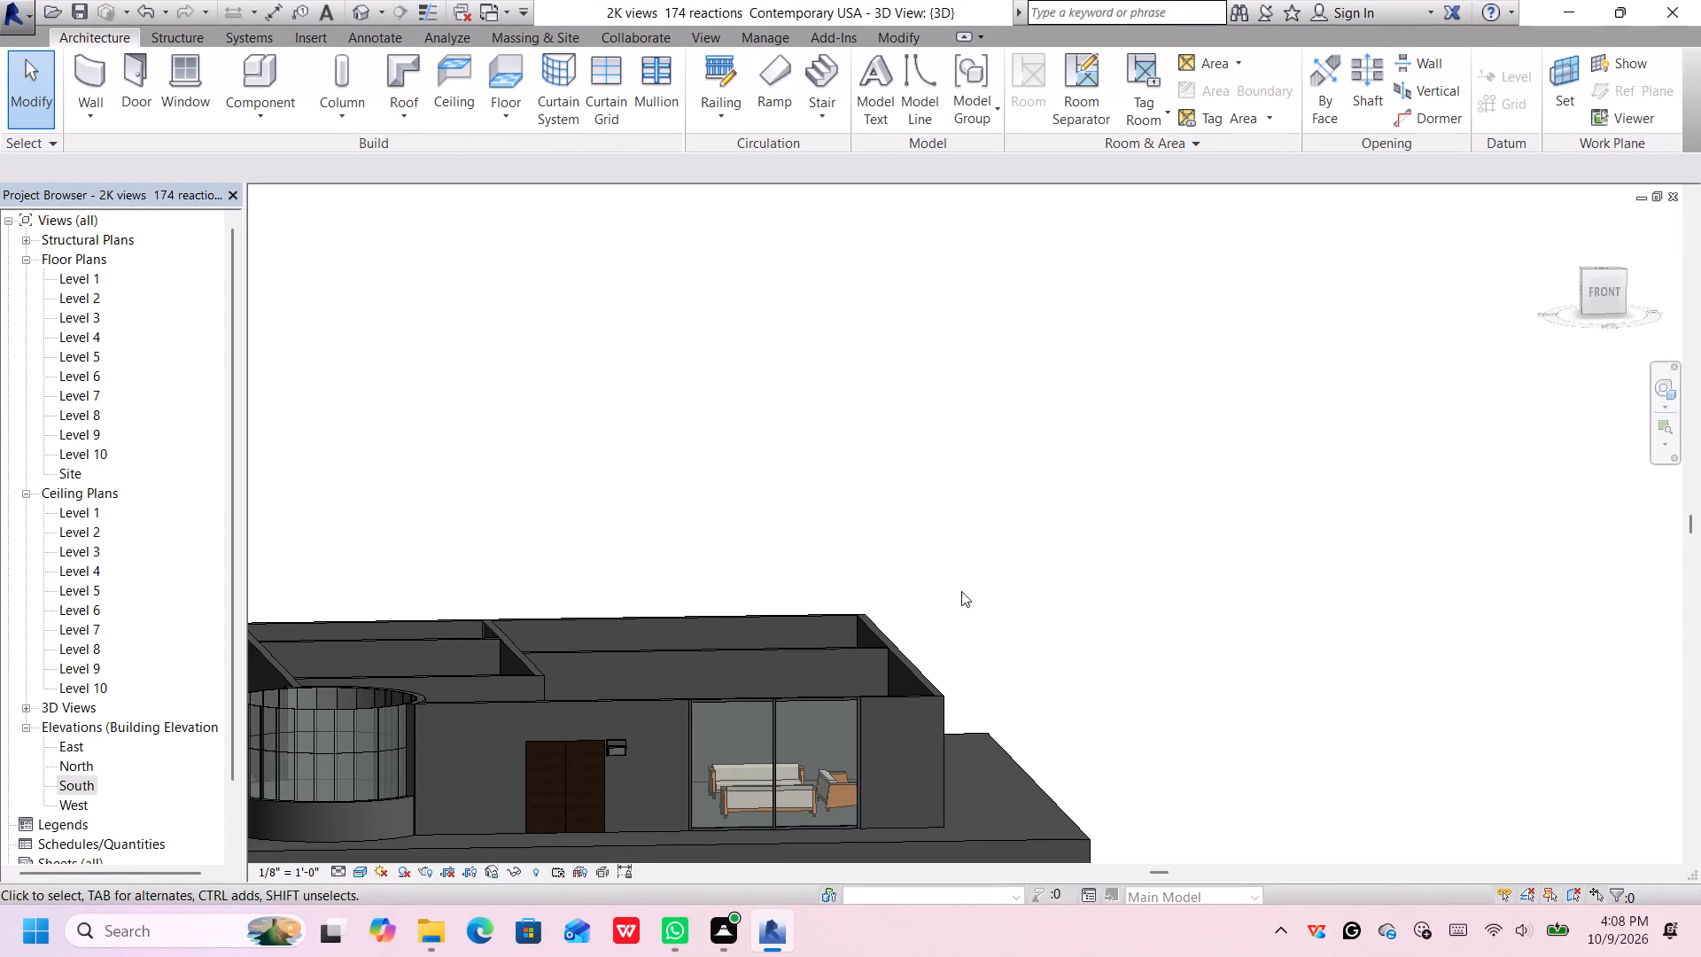
pyautogui.scroll(-4, 957, 610)
pyautogui.moveTo(961, 626); pyautogui.dragTo(1051, 544, button='middle')
pyautogui.scroll(-1, 961, 626)
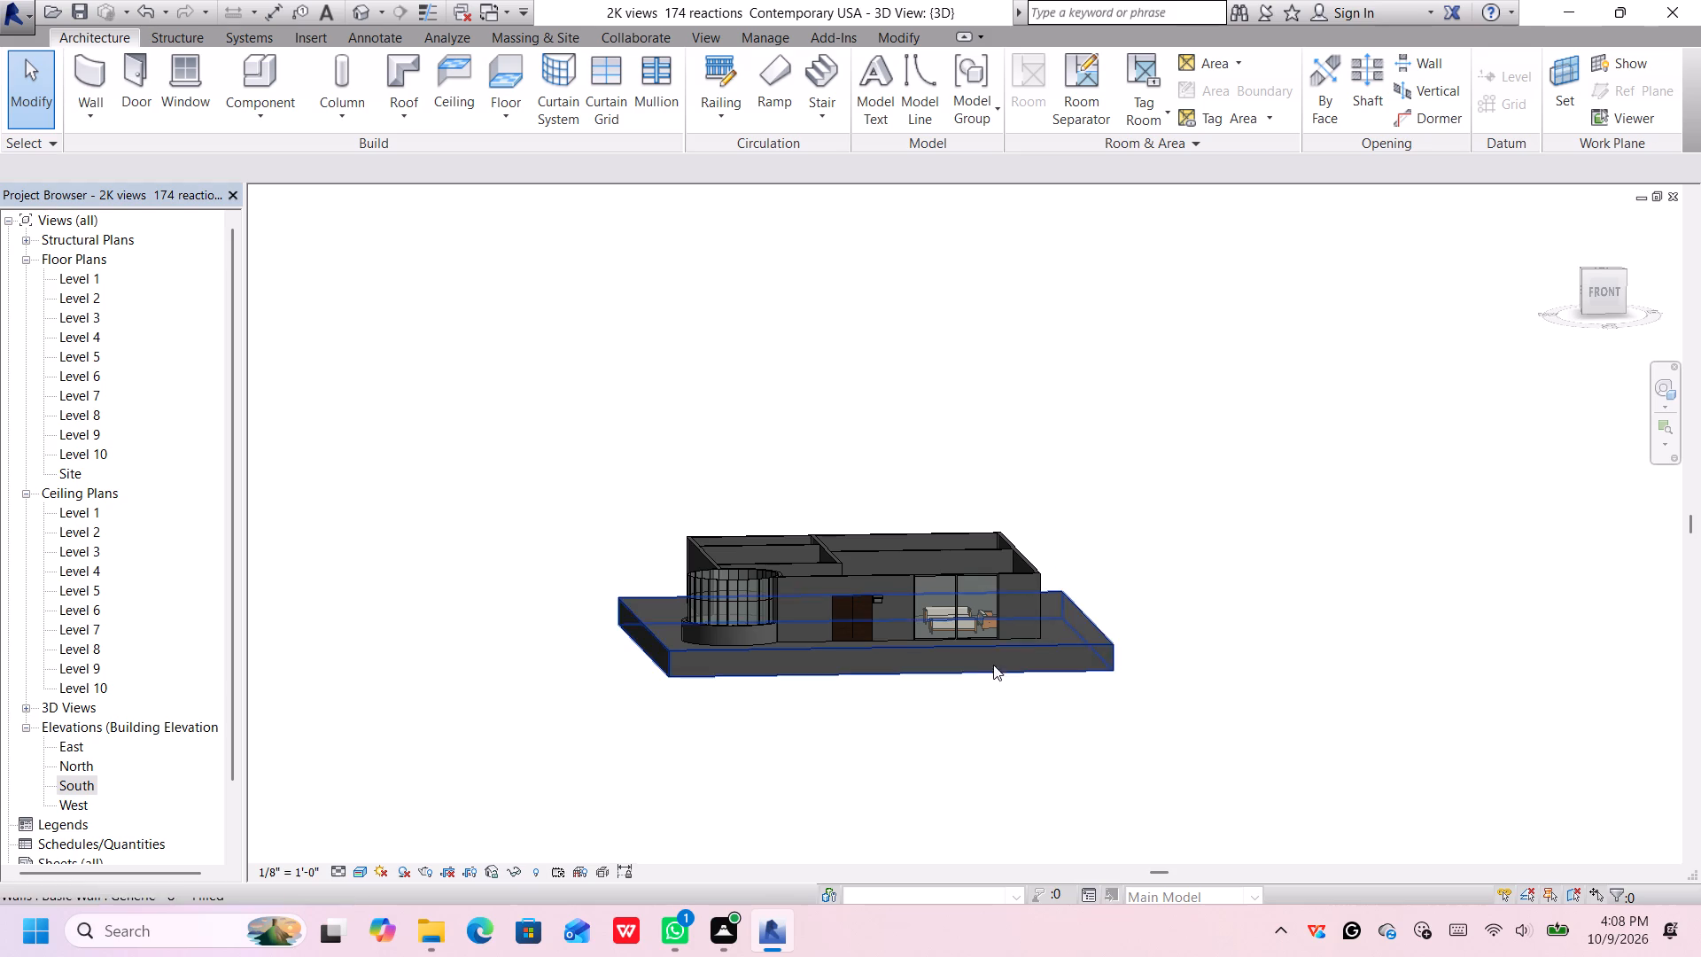
pyautogui.scroll(-1, 950, 728)
pyautogui.scroll(2, 1002, 664)
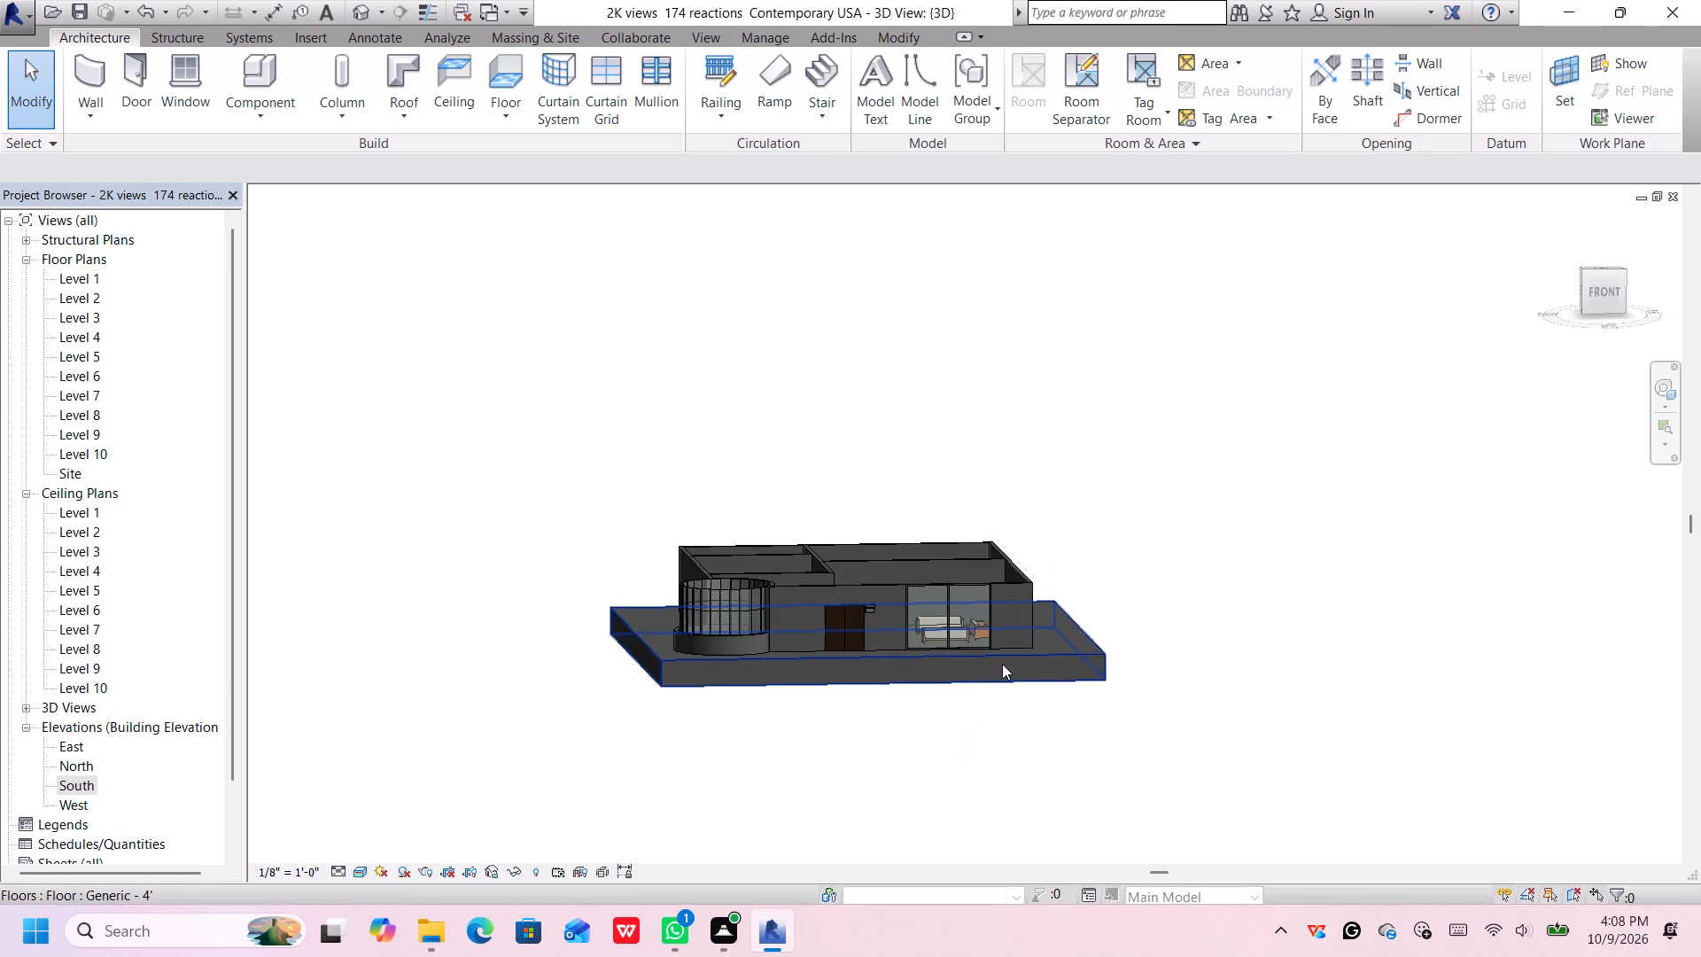
pyautogui.scroll(2, 1002, 664)
pyautogui.moveTo(1175, 507); pyautogui.dragTo(1192, 539, button='middle')
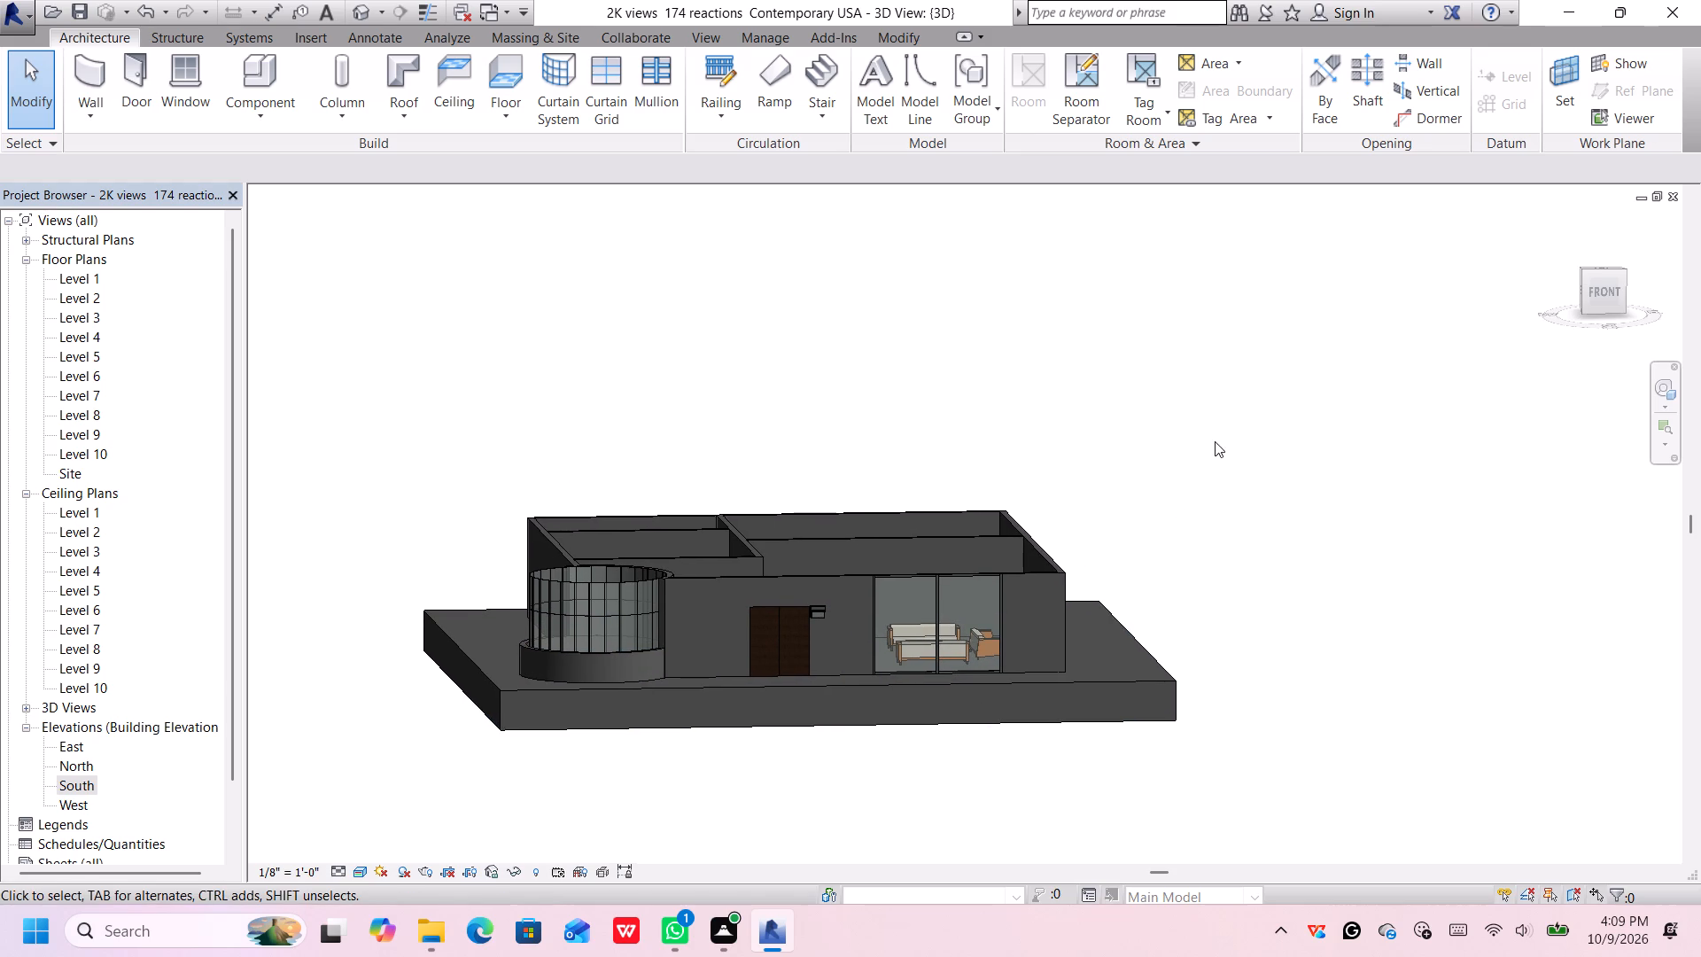
pyautogui.click(1583, 273)
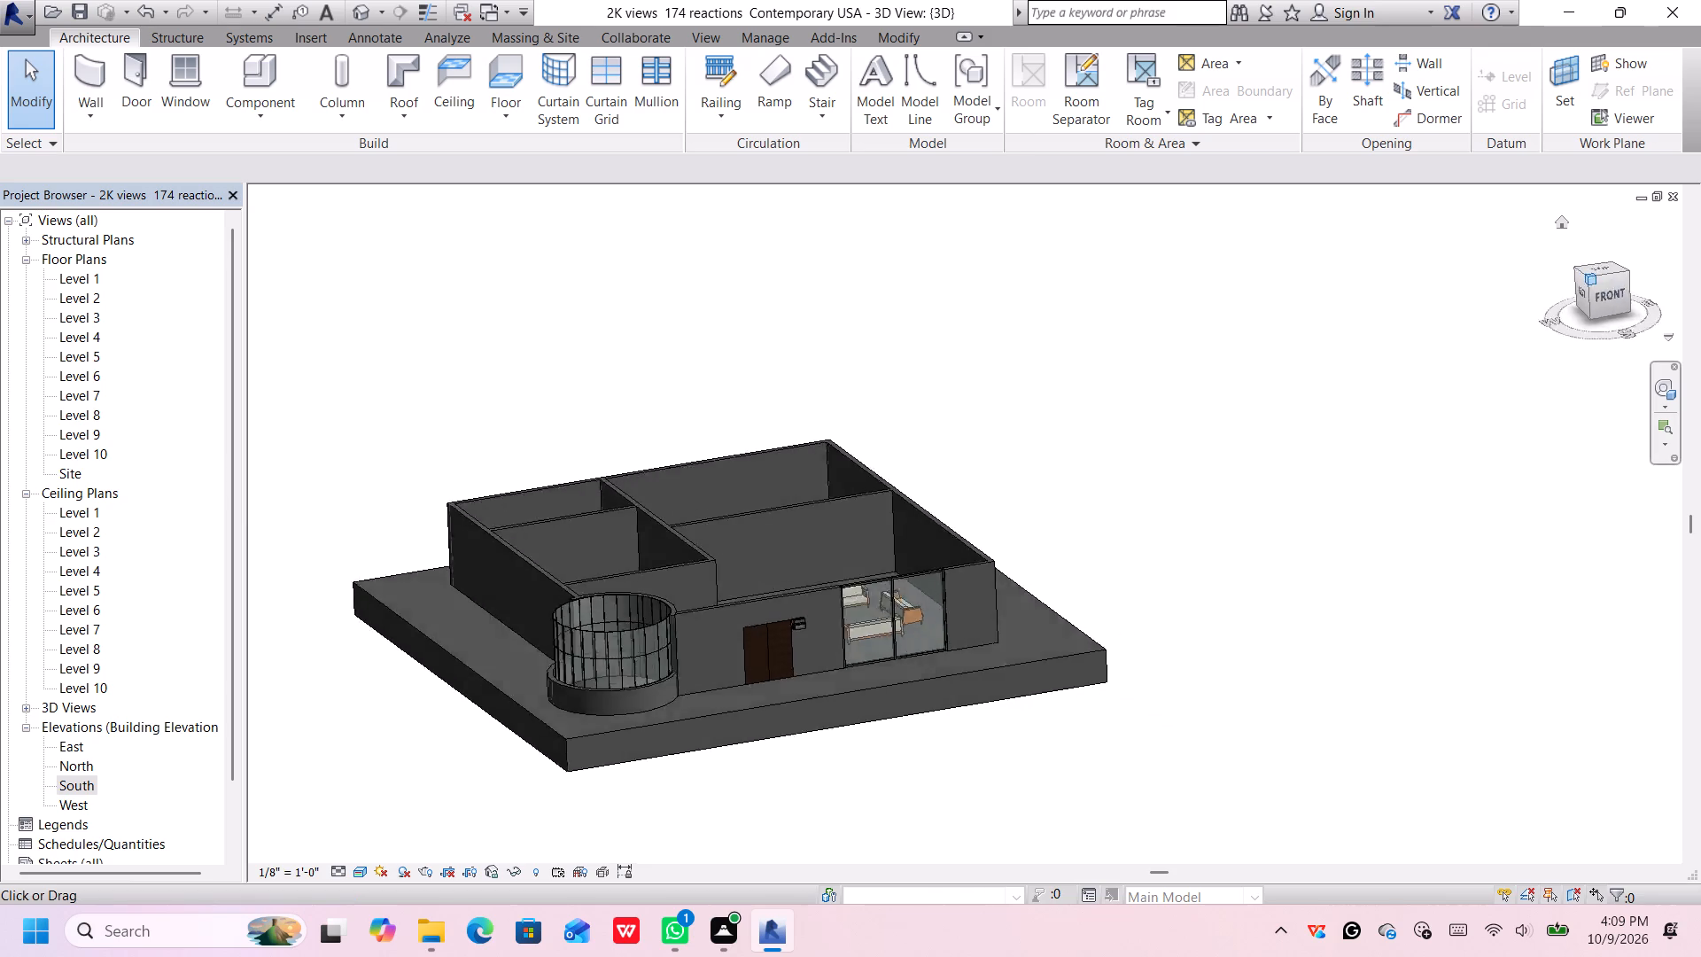
pyautogui.click(1603, 266)
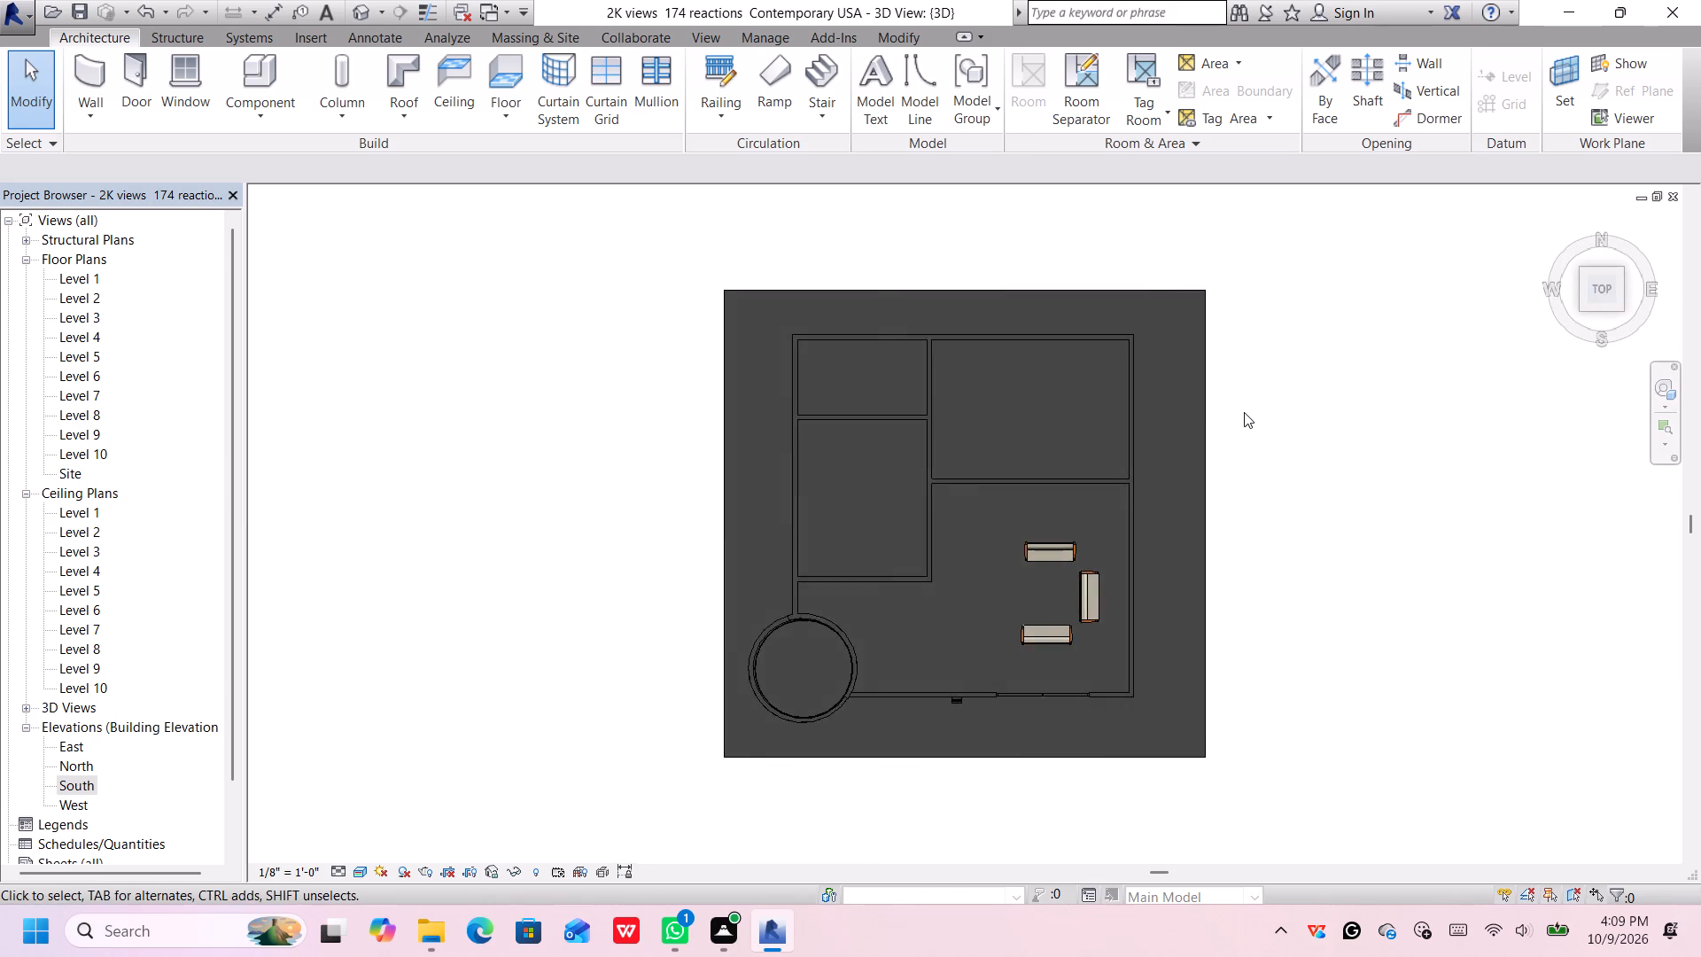
pyautogui.scroll(-1, 1244, 412)
pyautogui.moveTo(1244, 412); pyautogui.dragTo(1224, 412, button='middle')
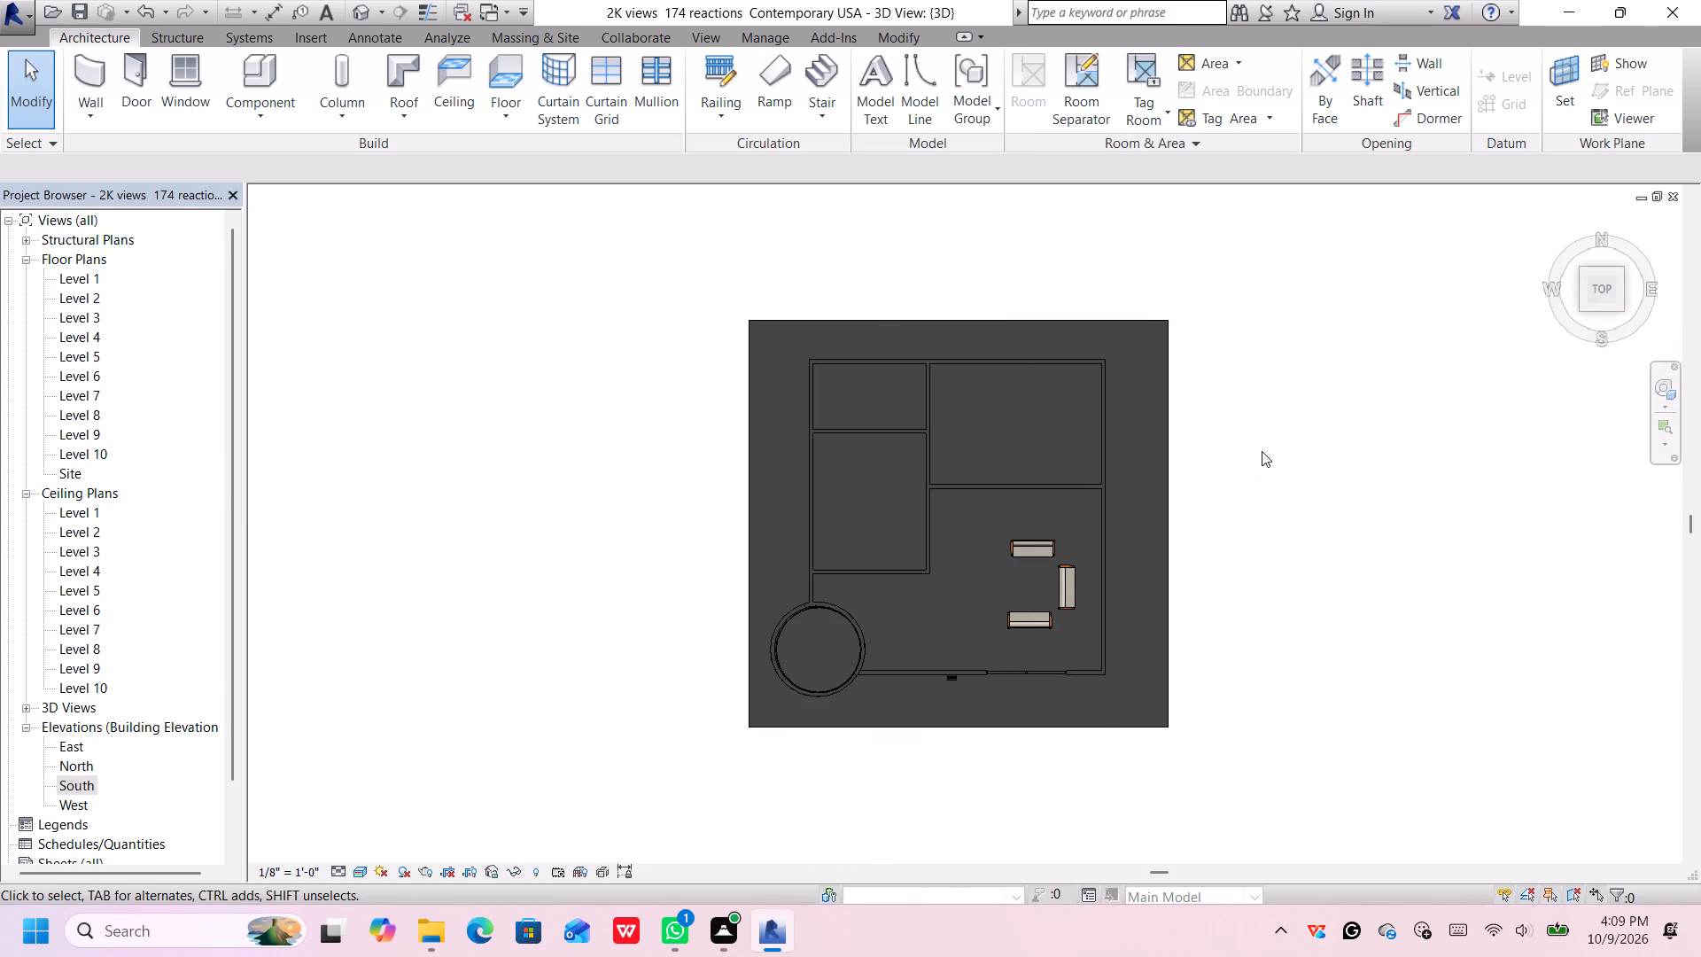
pyautogui.scroll(1, 1184, 516)
pyautogui.moveTo(1191, 509); pyautogui.dragTo(1146, 478, button='middle')
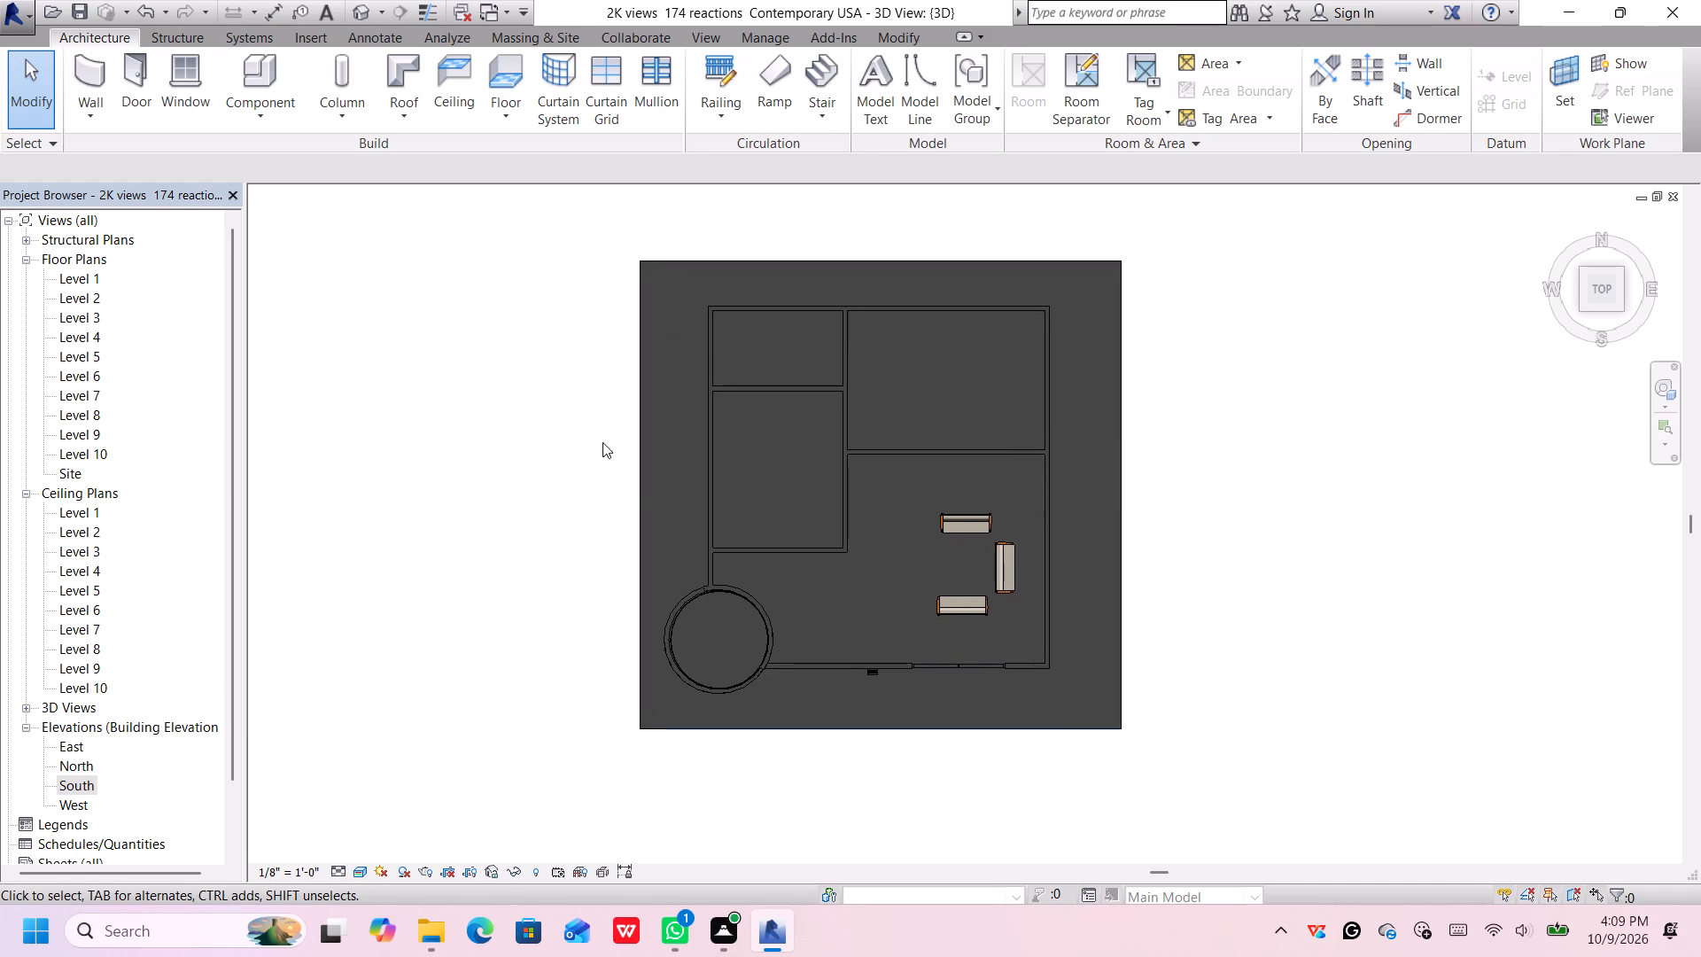
pyautogui.moveTo(1152, 497); pyautogui.dragTo(1107, 510, button='middle')
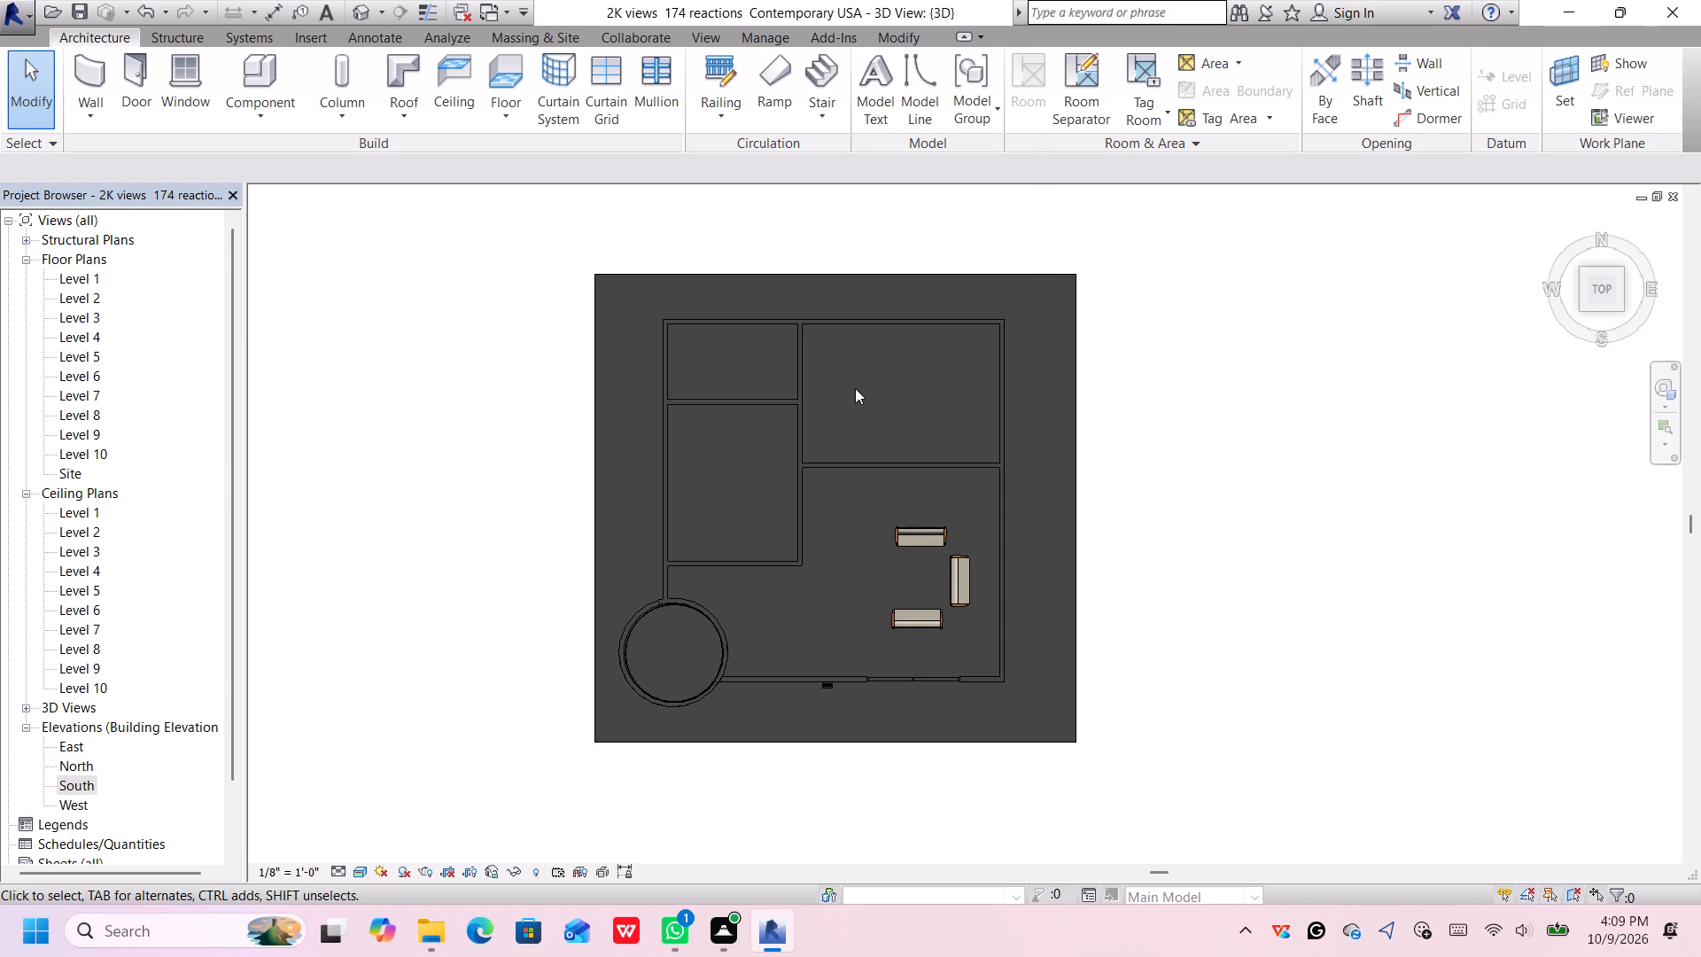
# Dismiss the notification pop-up covering the 3D view.
pyautogui.click(989, 129)
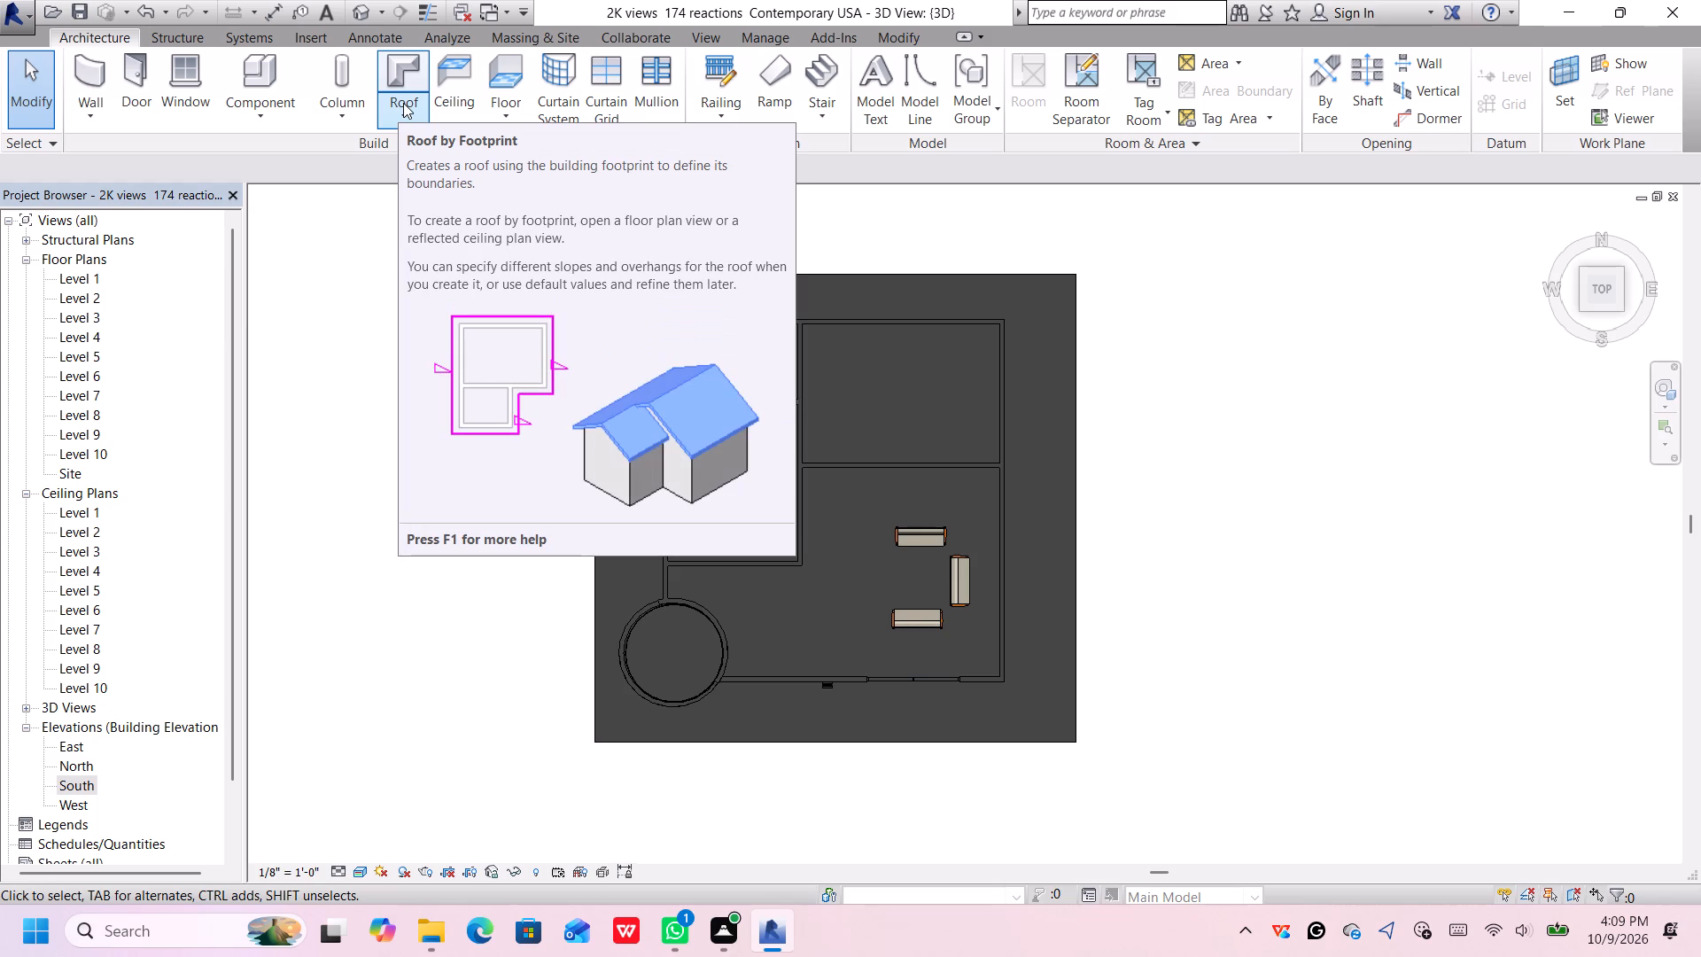
# Start a new floor and choose straight lines for sketching its boundary.
pyautogui.scroll(3, 431, 96)
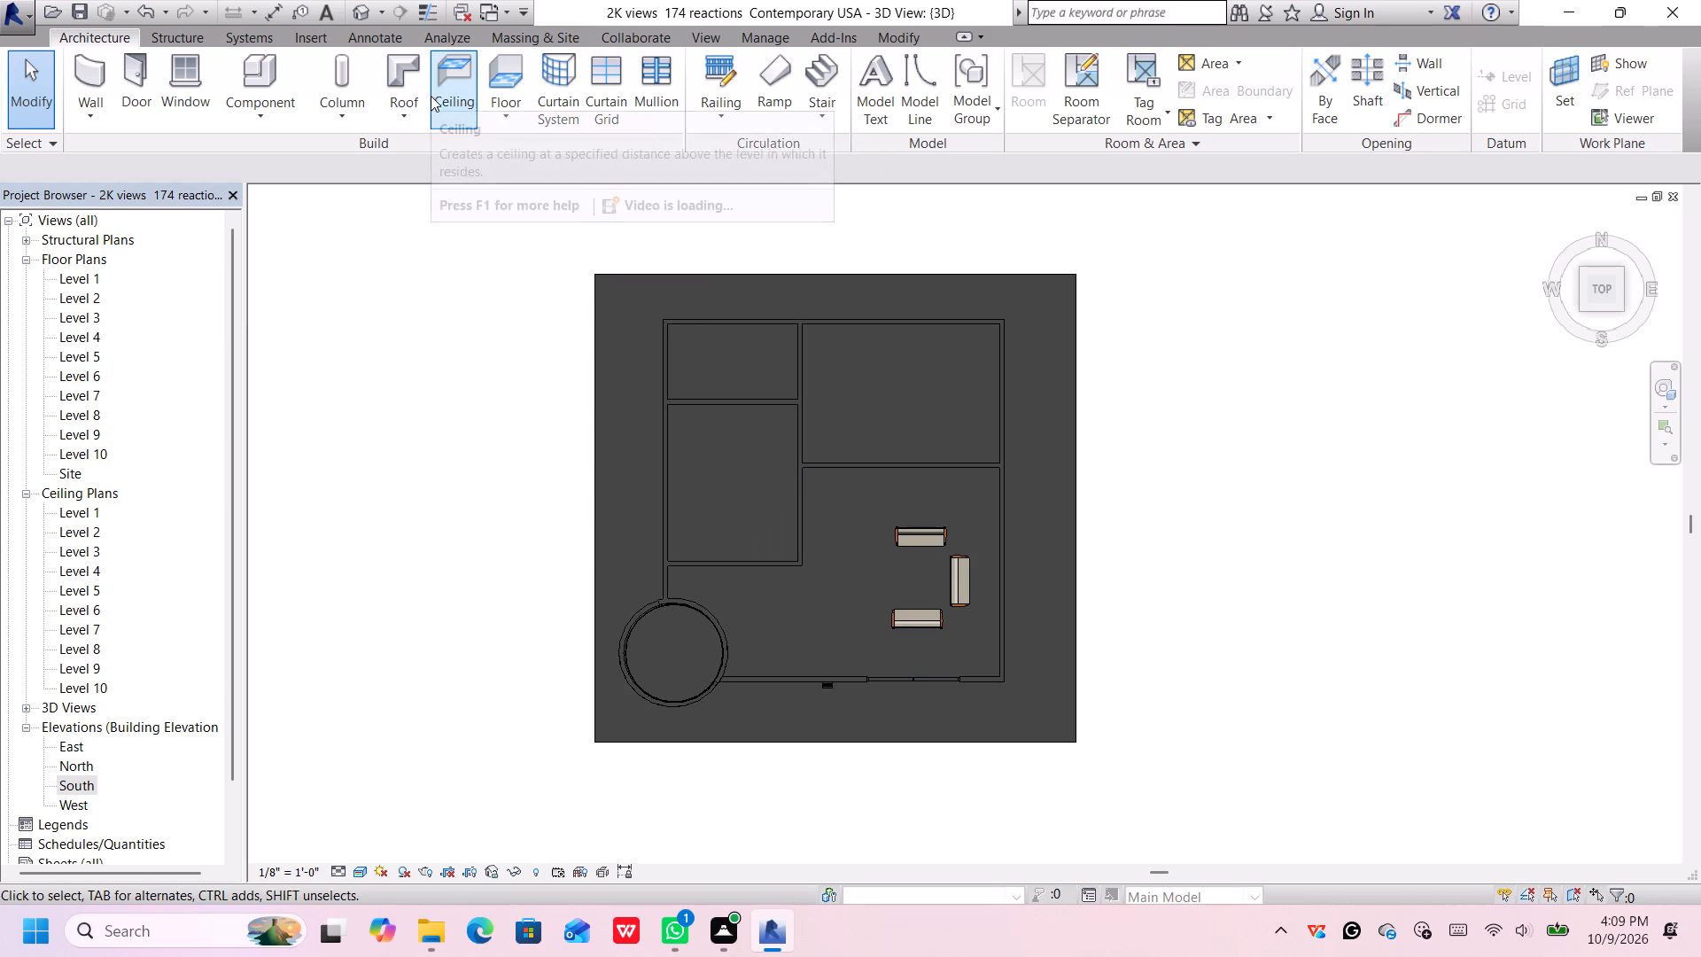
pyautogui.scroll(-1, 431, 96)
pyautogui.click(501, 80)
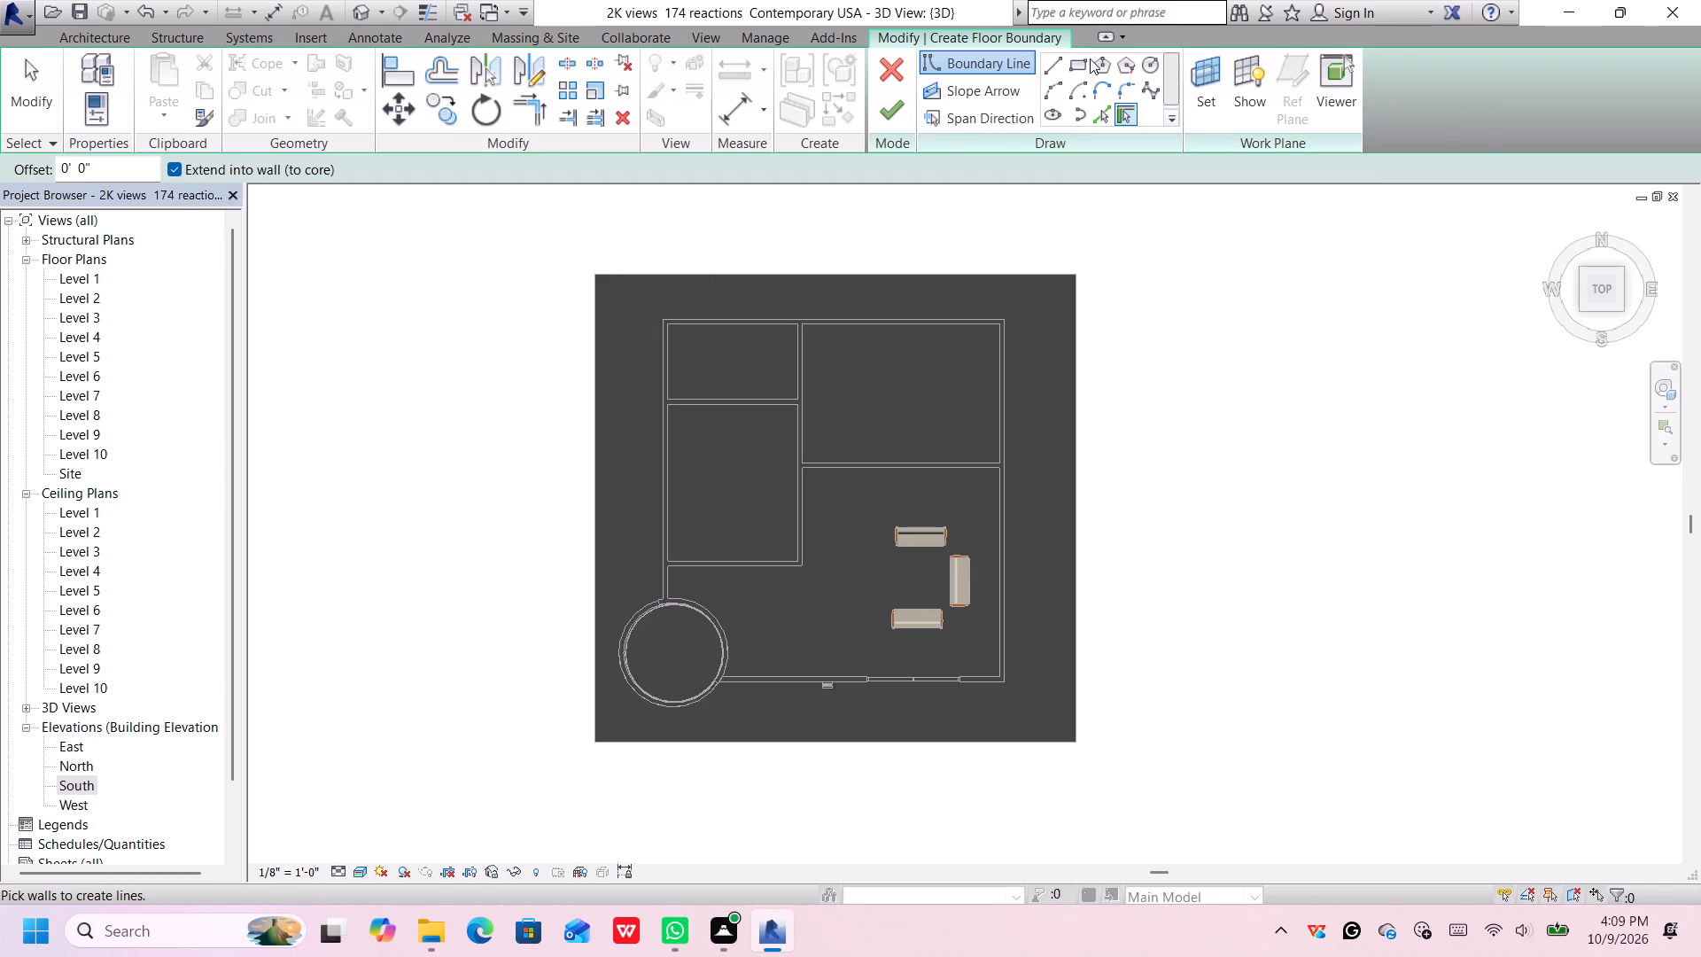
pyautogui.click(1054, 52)
pyautogui.click(1054, 67)
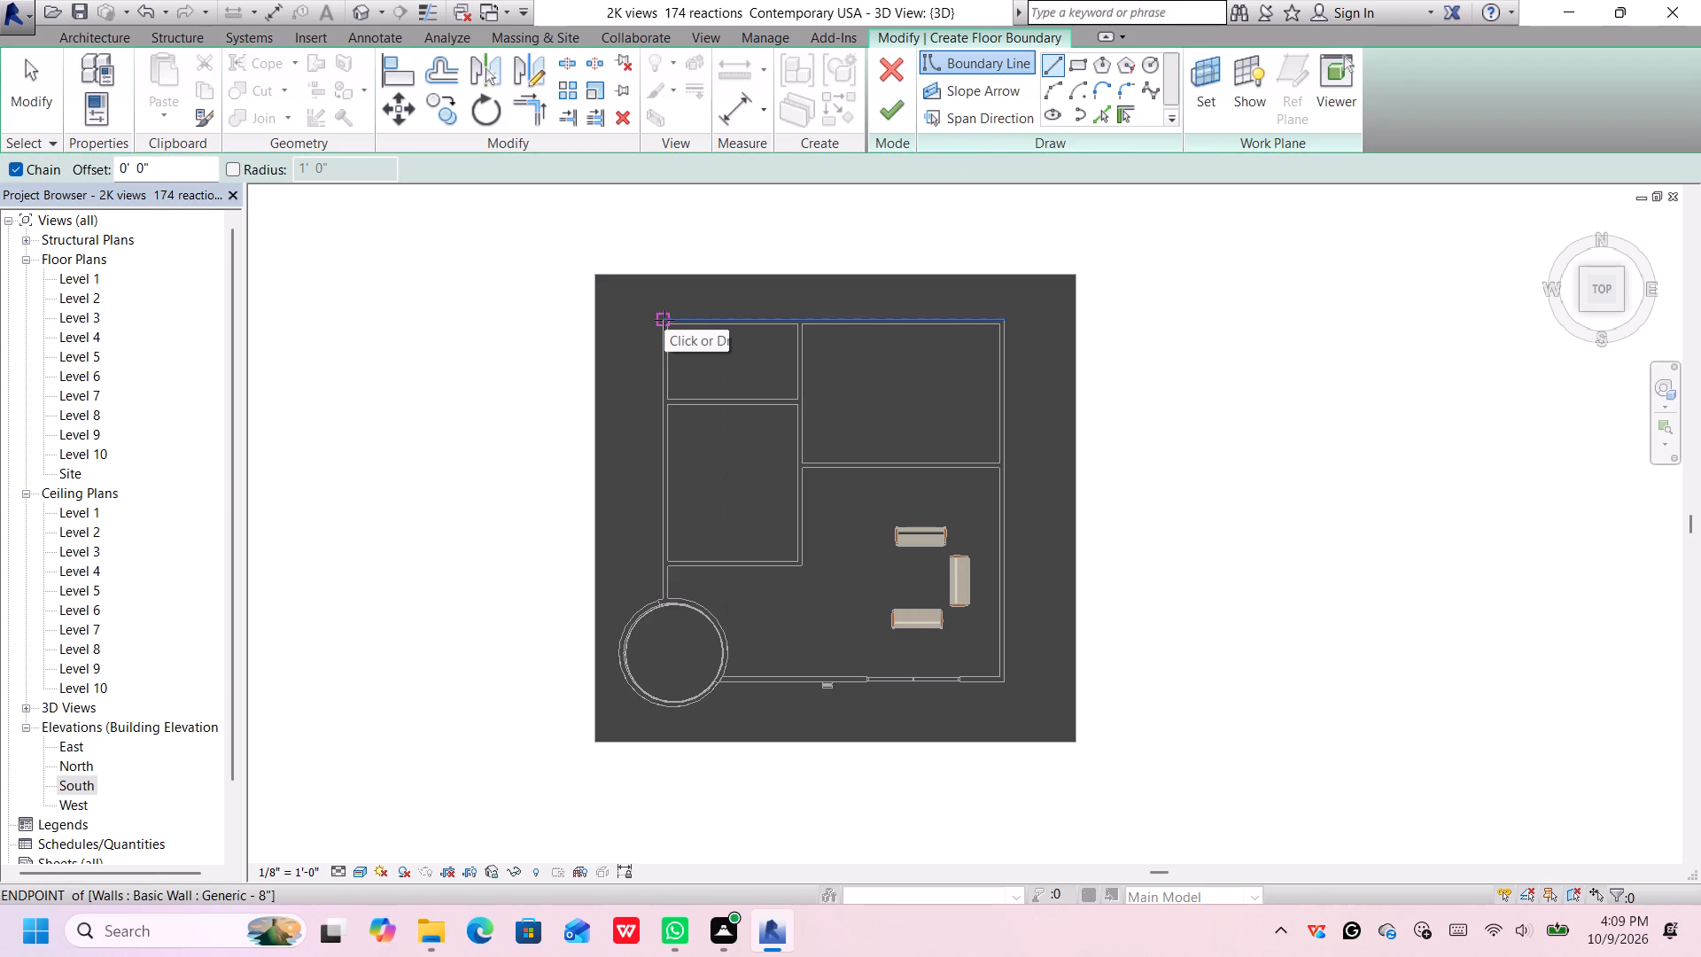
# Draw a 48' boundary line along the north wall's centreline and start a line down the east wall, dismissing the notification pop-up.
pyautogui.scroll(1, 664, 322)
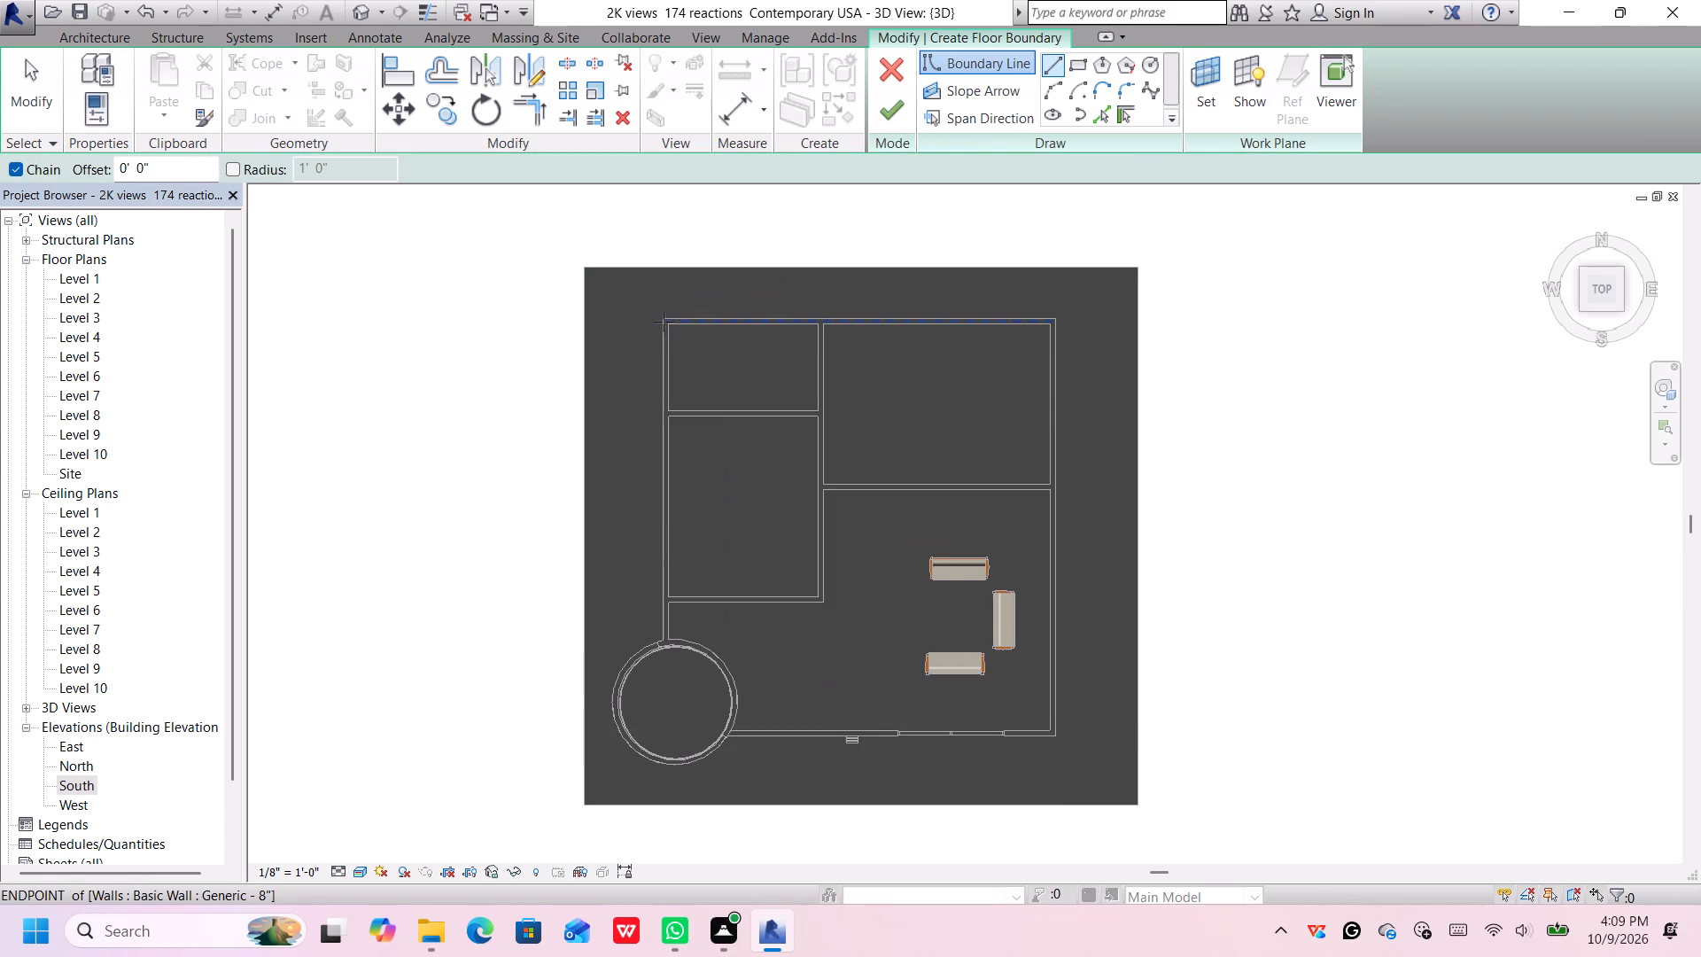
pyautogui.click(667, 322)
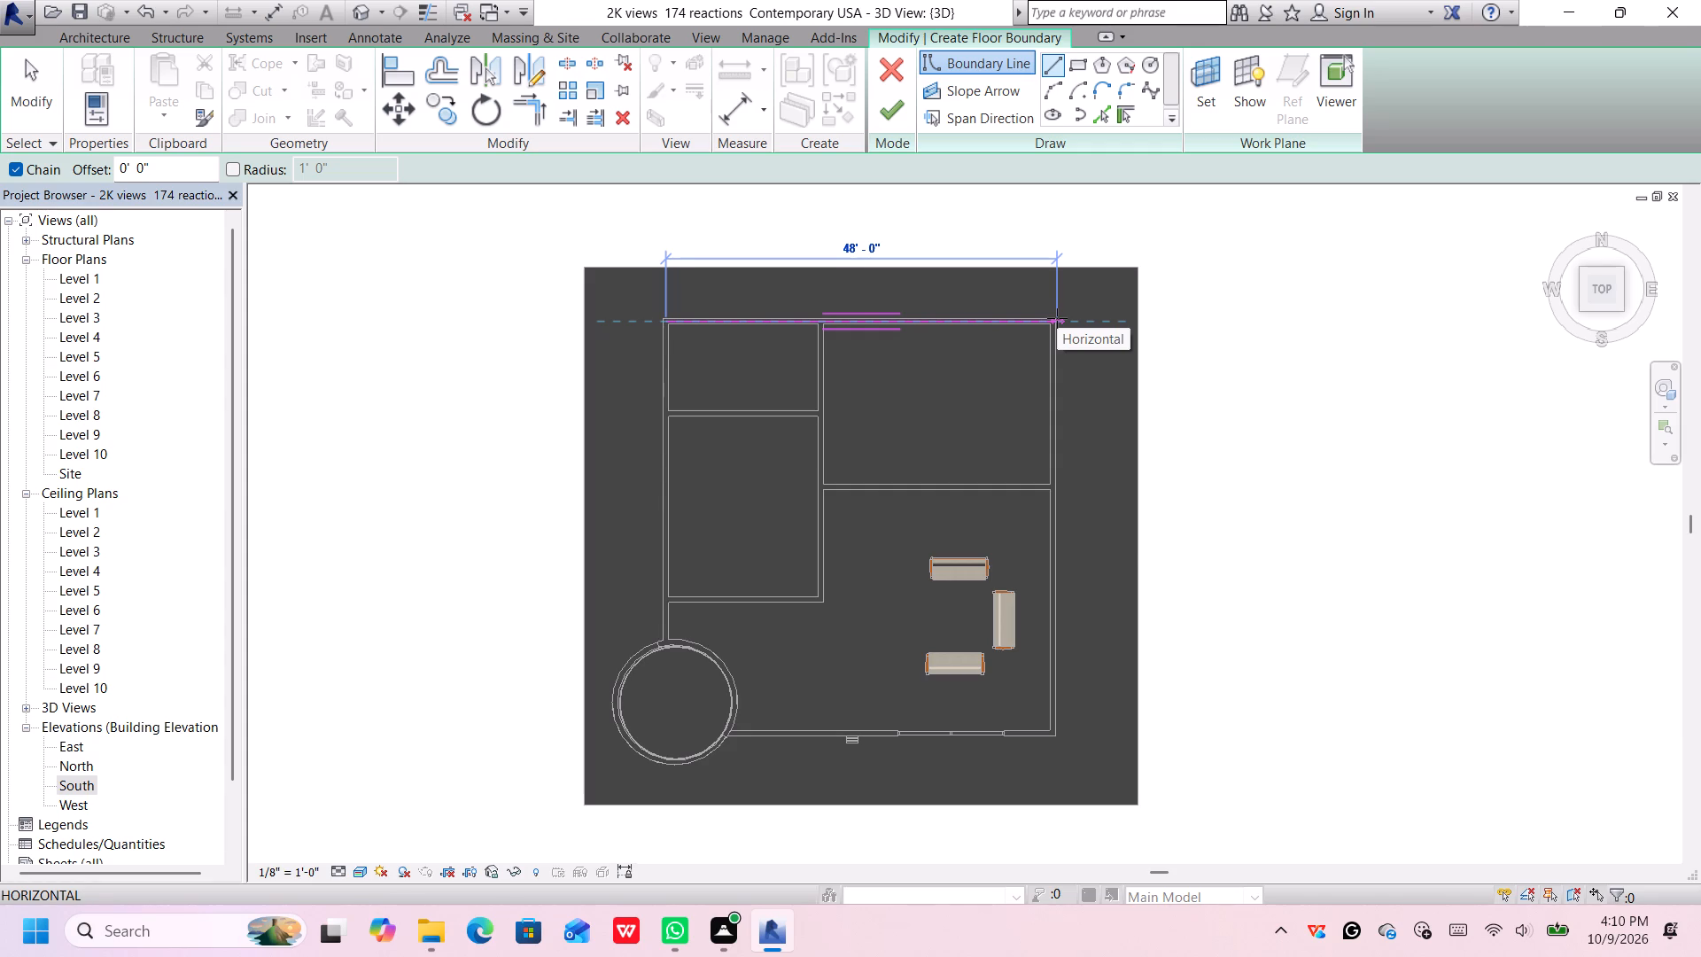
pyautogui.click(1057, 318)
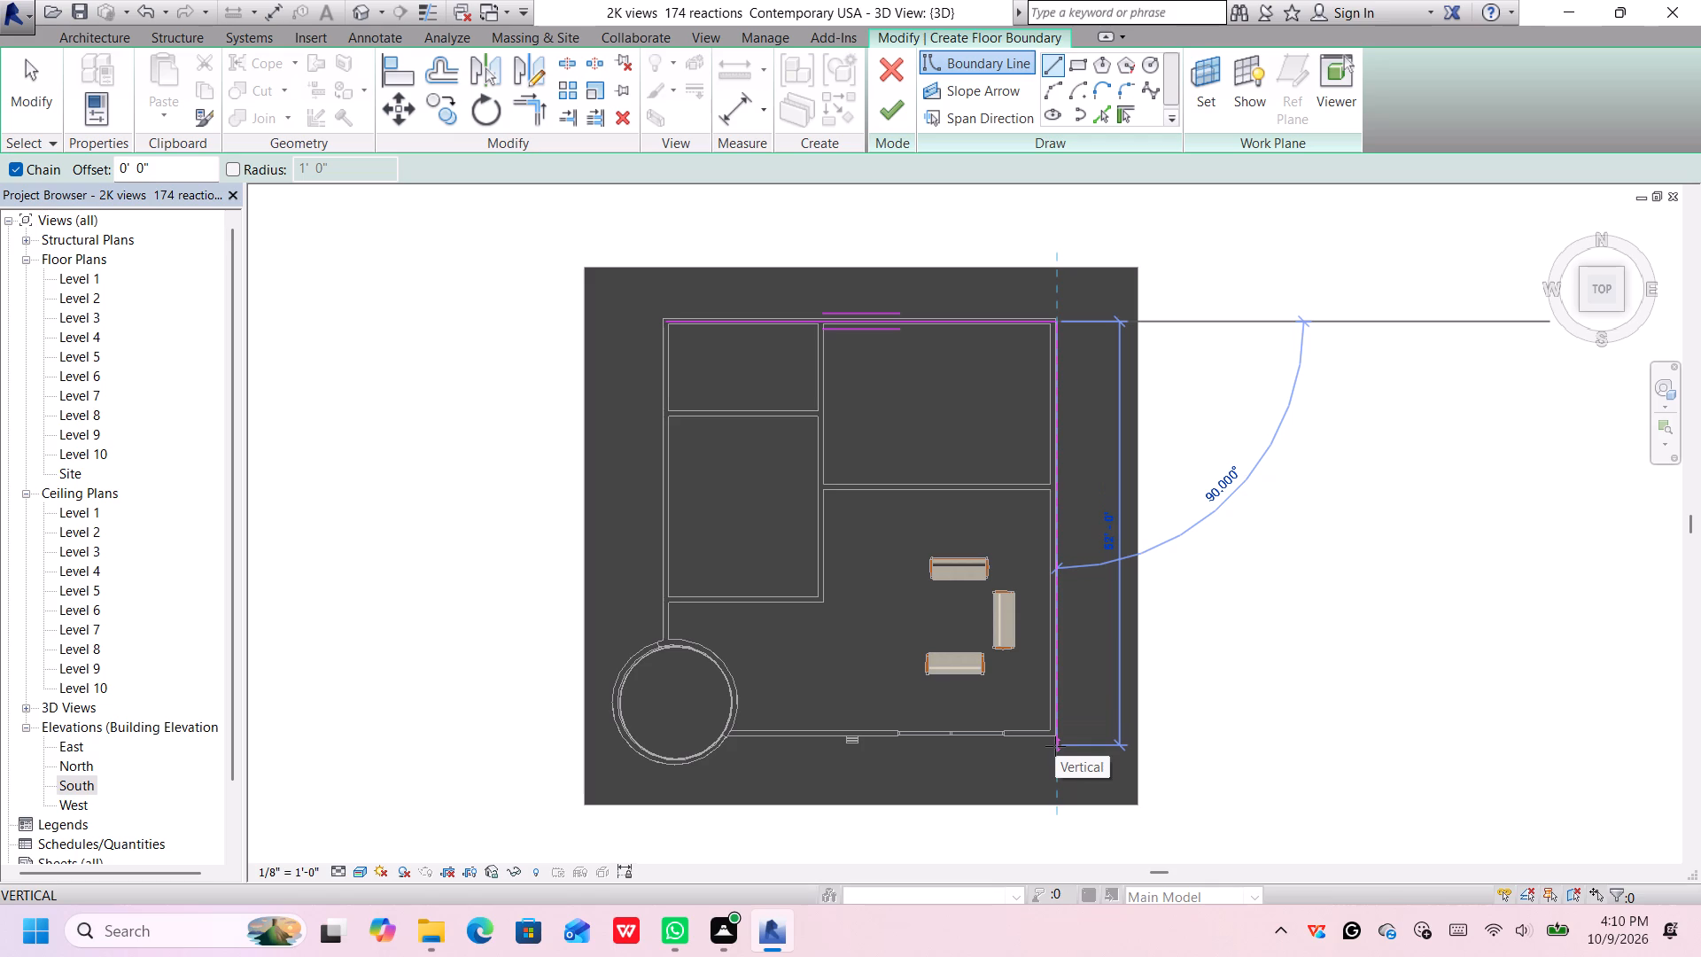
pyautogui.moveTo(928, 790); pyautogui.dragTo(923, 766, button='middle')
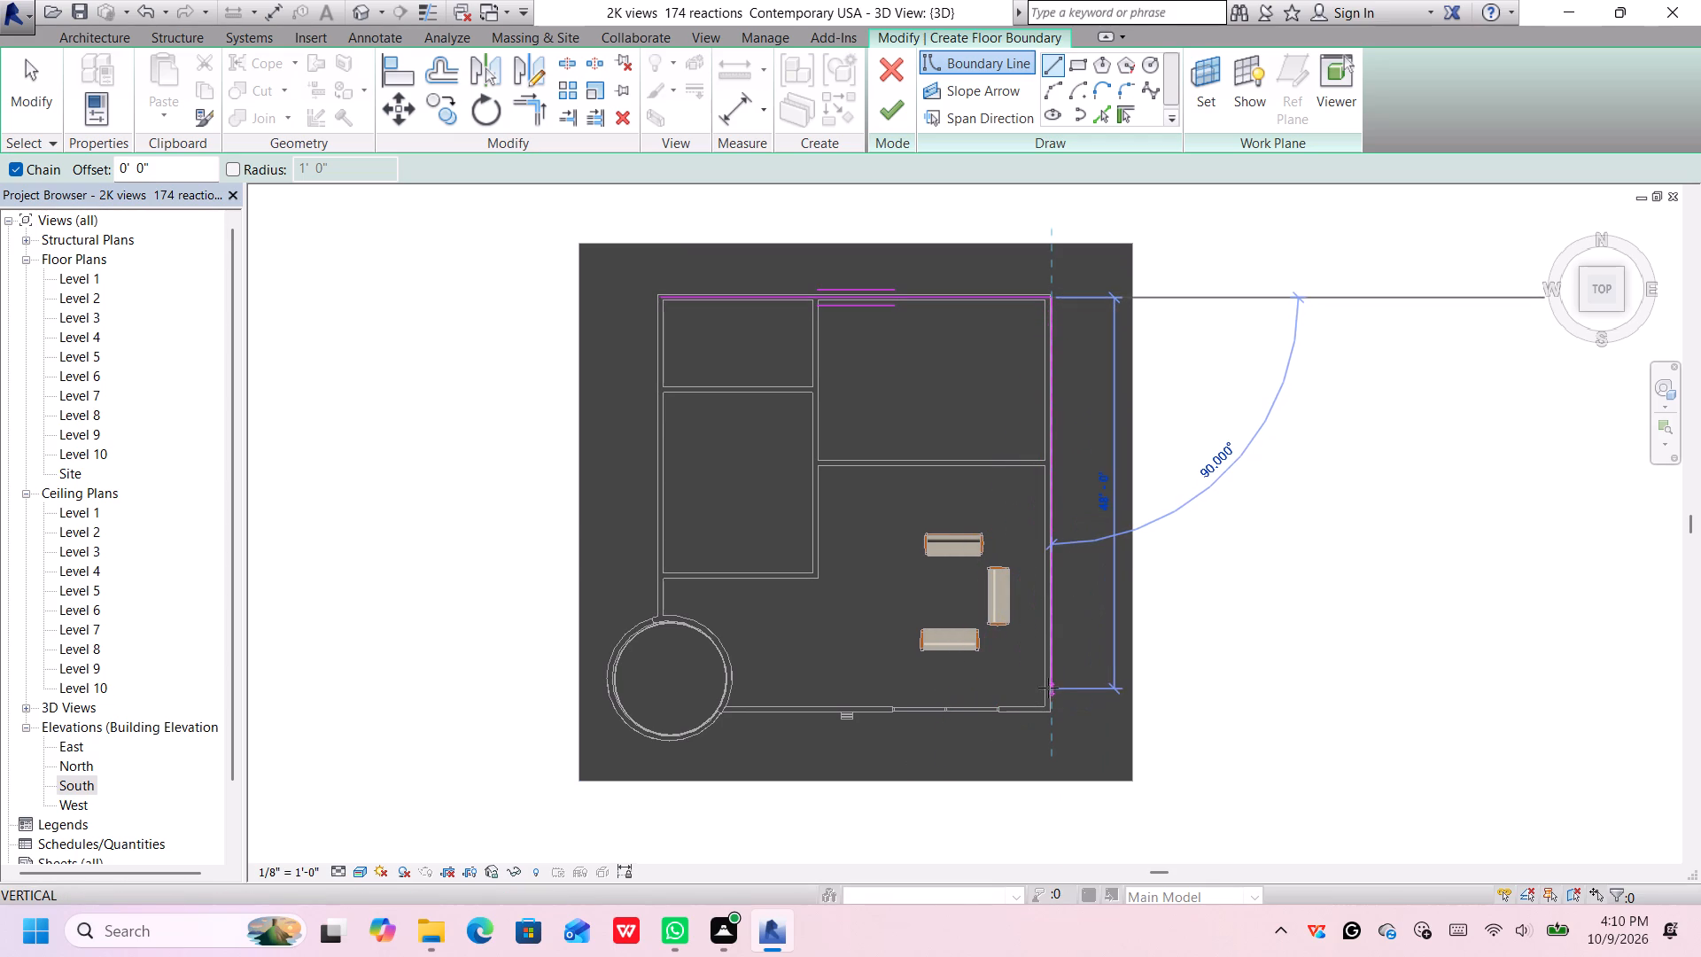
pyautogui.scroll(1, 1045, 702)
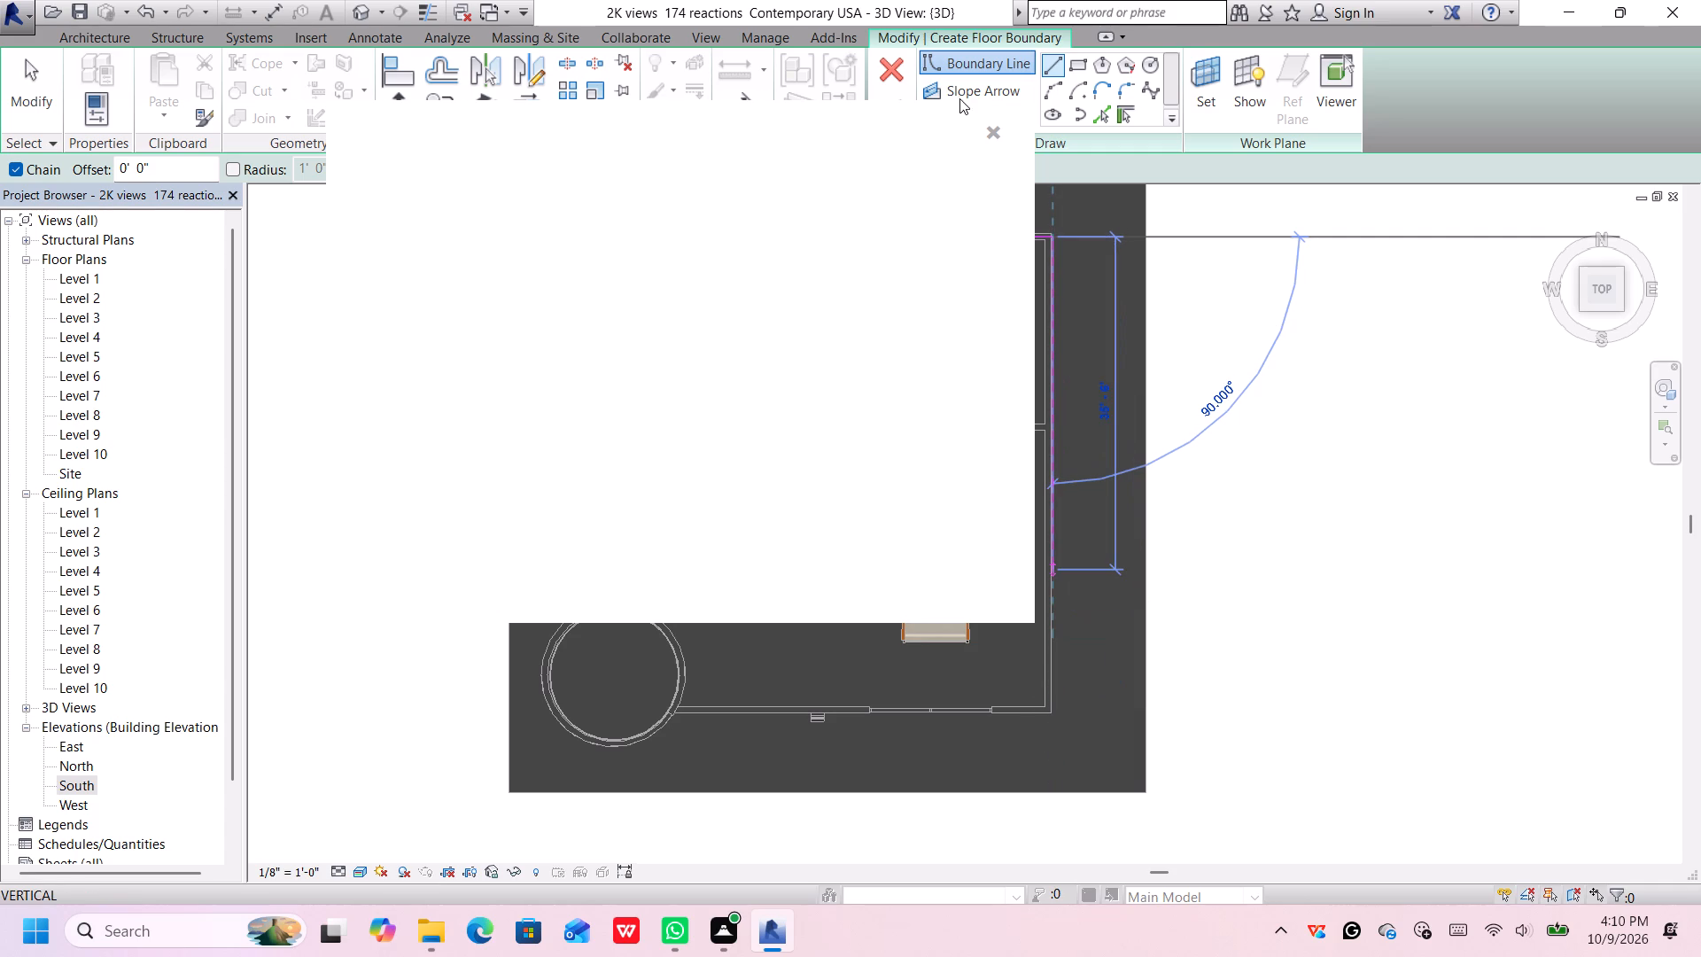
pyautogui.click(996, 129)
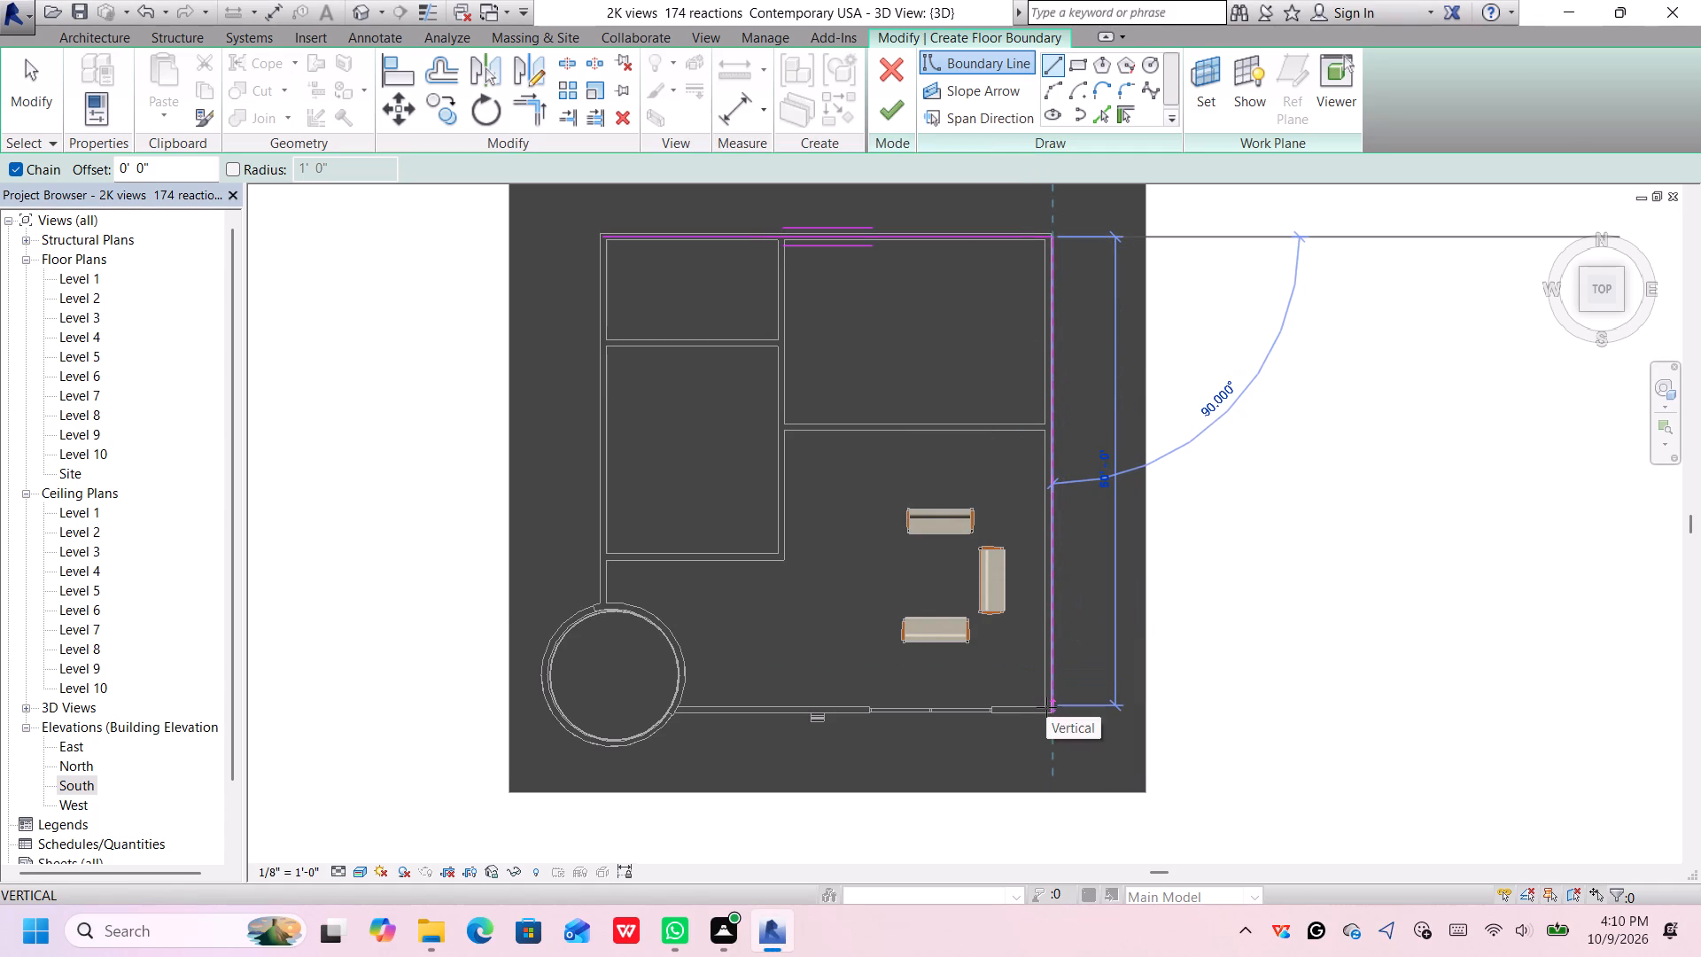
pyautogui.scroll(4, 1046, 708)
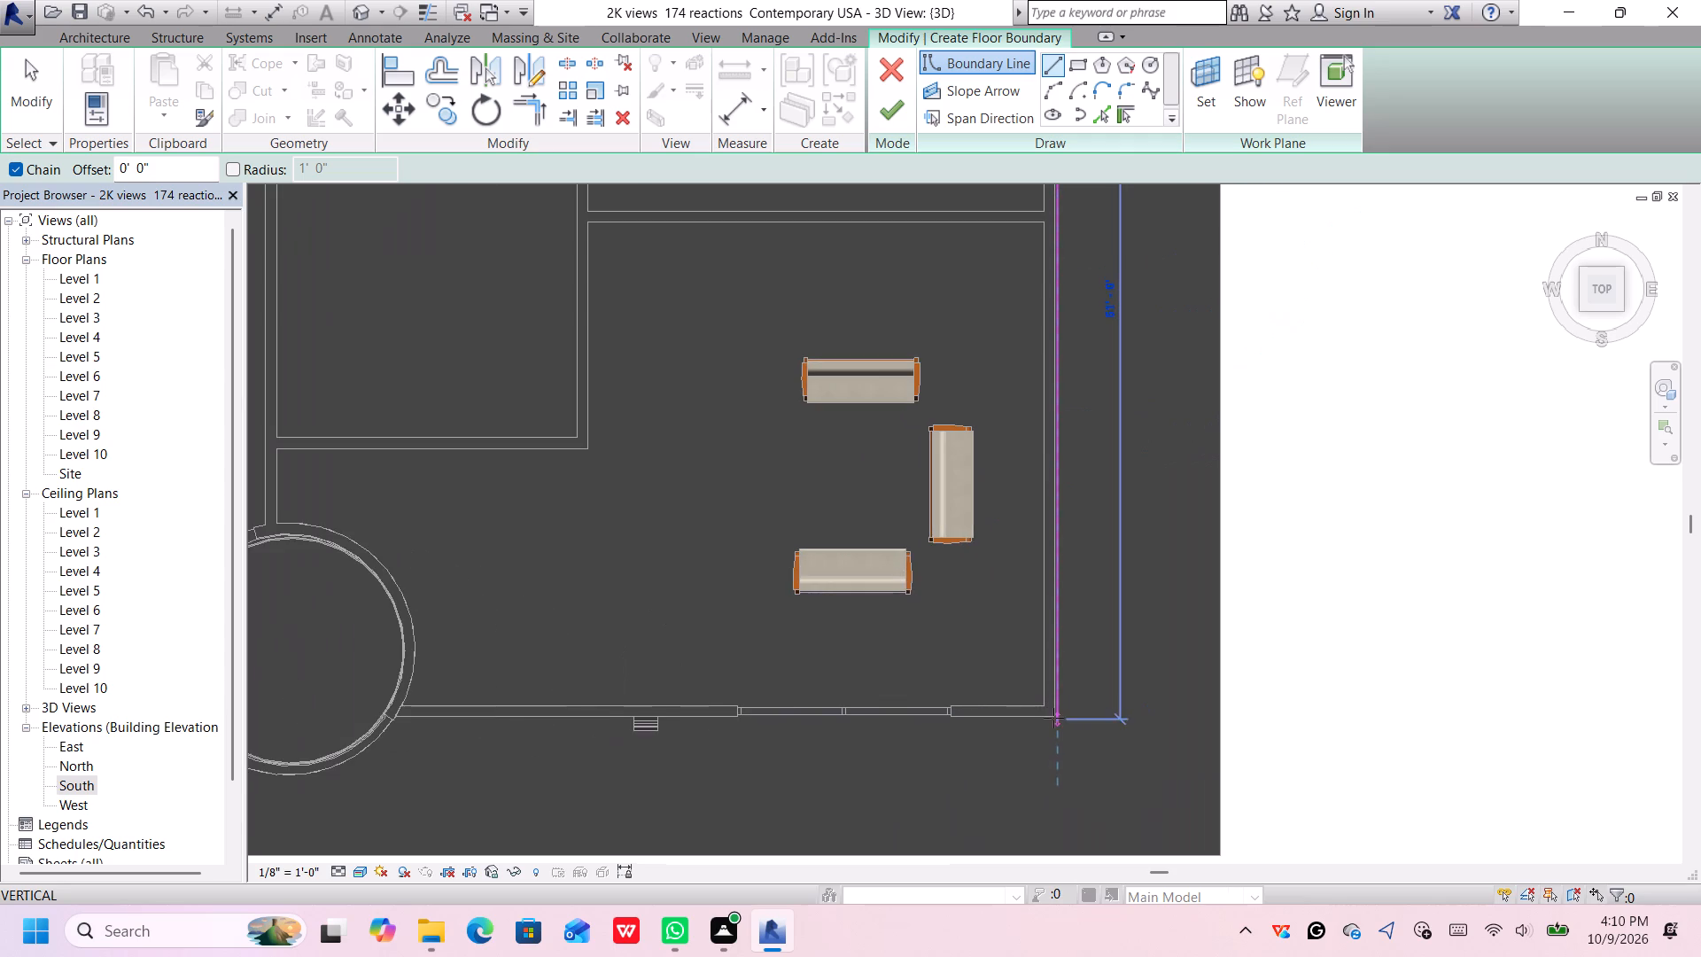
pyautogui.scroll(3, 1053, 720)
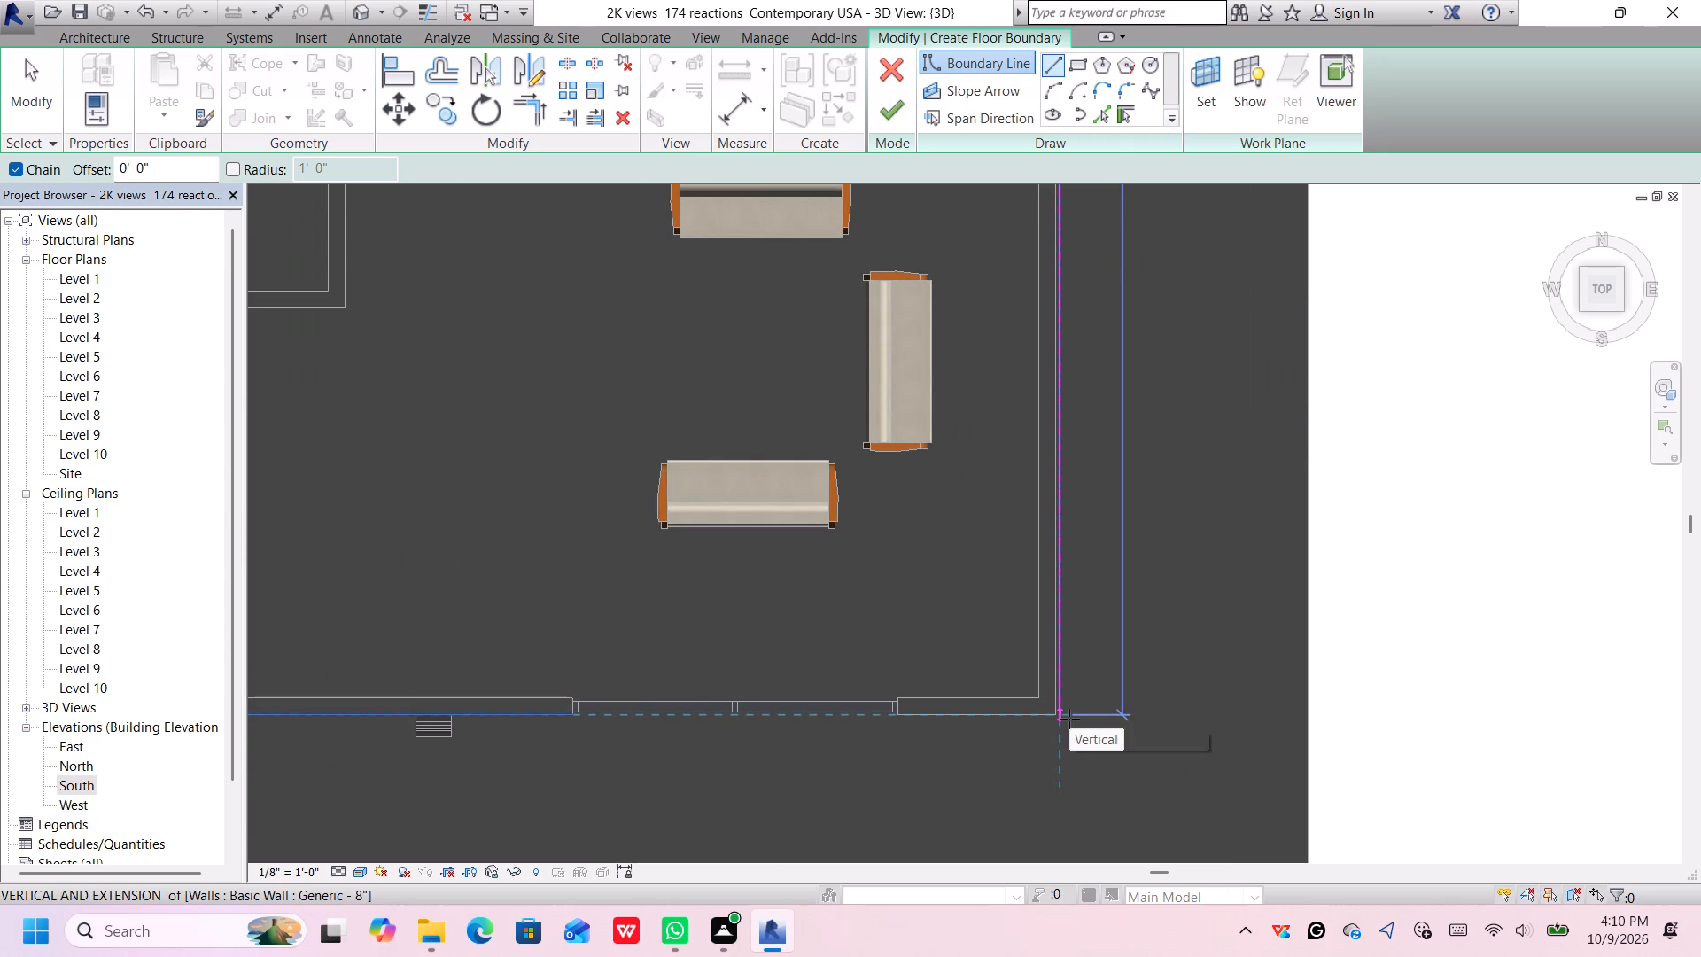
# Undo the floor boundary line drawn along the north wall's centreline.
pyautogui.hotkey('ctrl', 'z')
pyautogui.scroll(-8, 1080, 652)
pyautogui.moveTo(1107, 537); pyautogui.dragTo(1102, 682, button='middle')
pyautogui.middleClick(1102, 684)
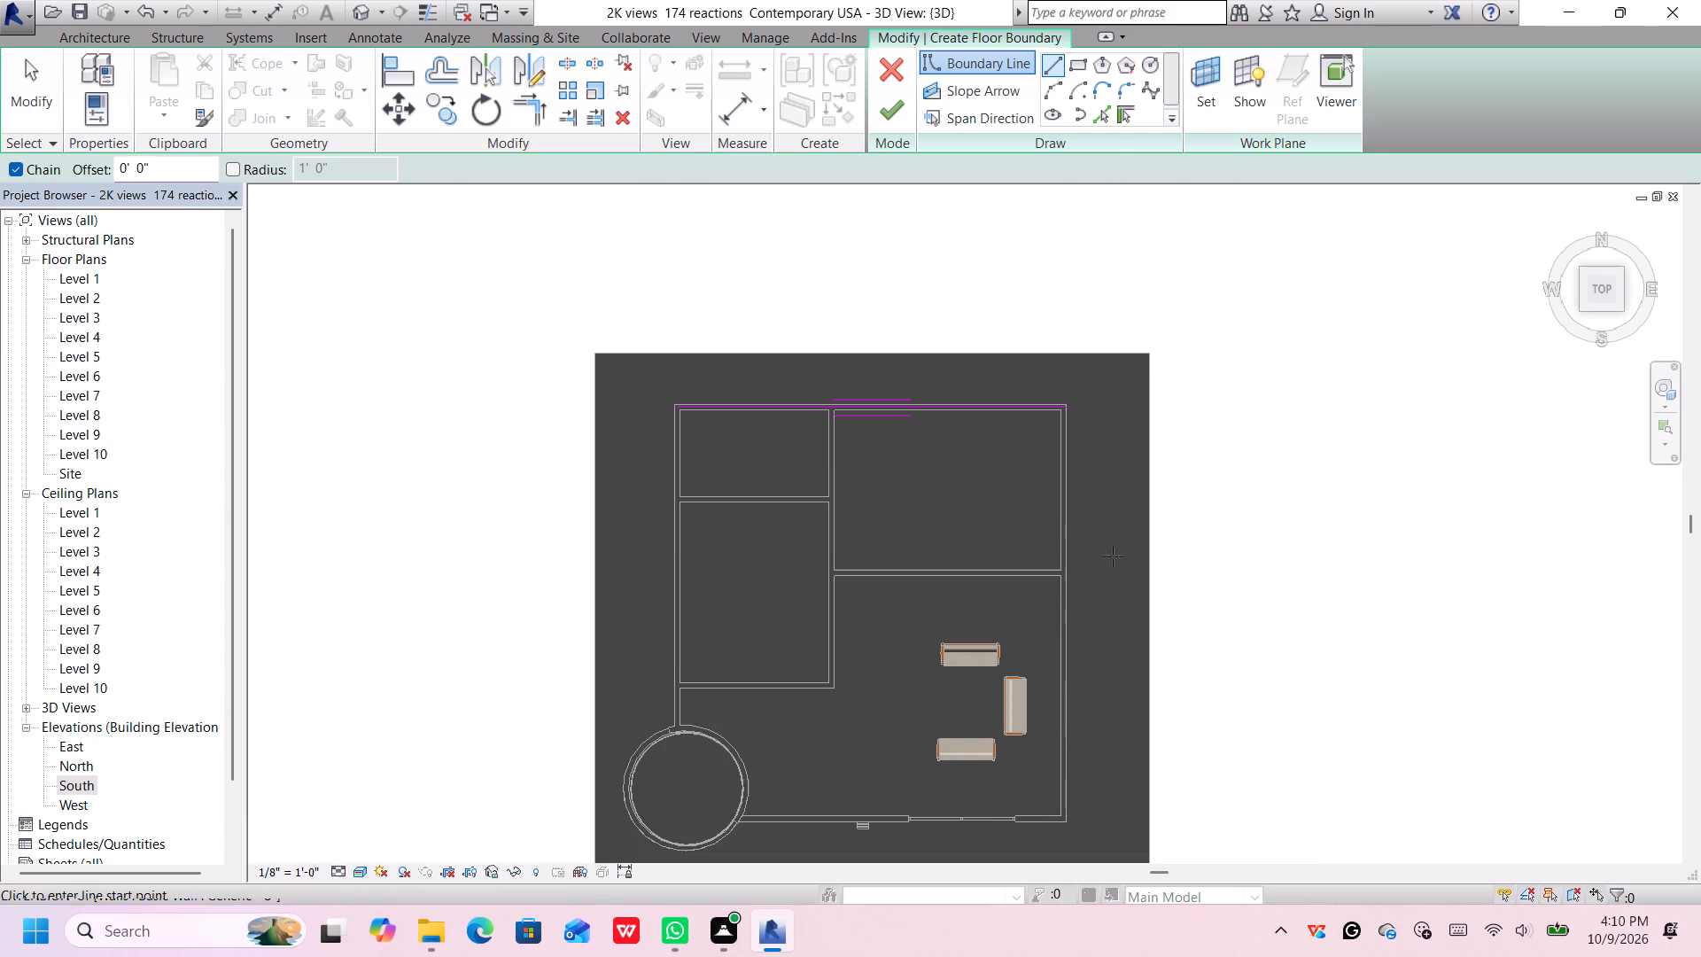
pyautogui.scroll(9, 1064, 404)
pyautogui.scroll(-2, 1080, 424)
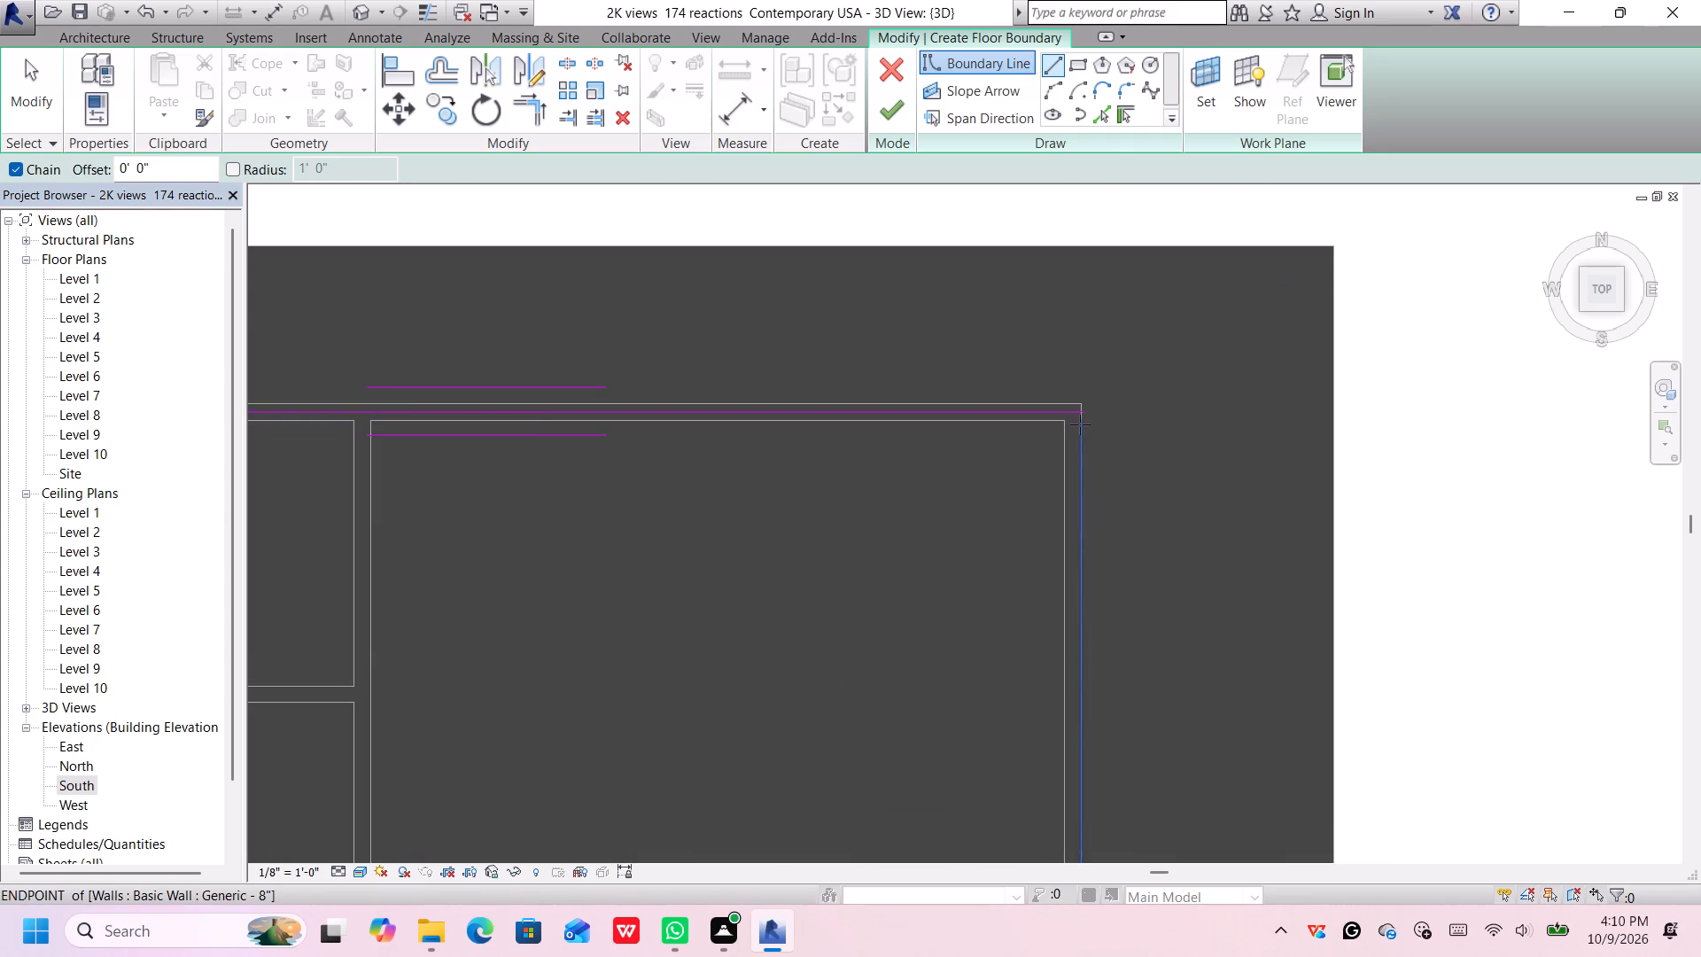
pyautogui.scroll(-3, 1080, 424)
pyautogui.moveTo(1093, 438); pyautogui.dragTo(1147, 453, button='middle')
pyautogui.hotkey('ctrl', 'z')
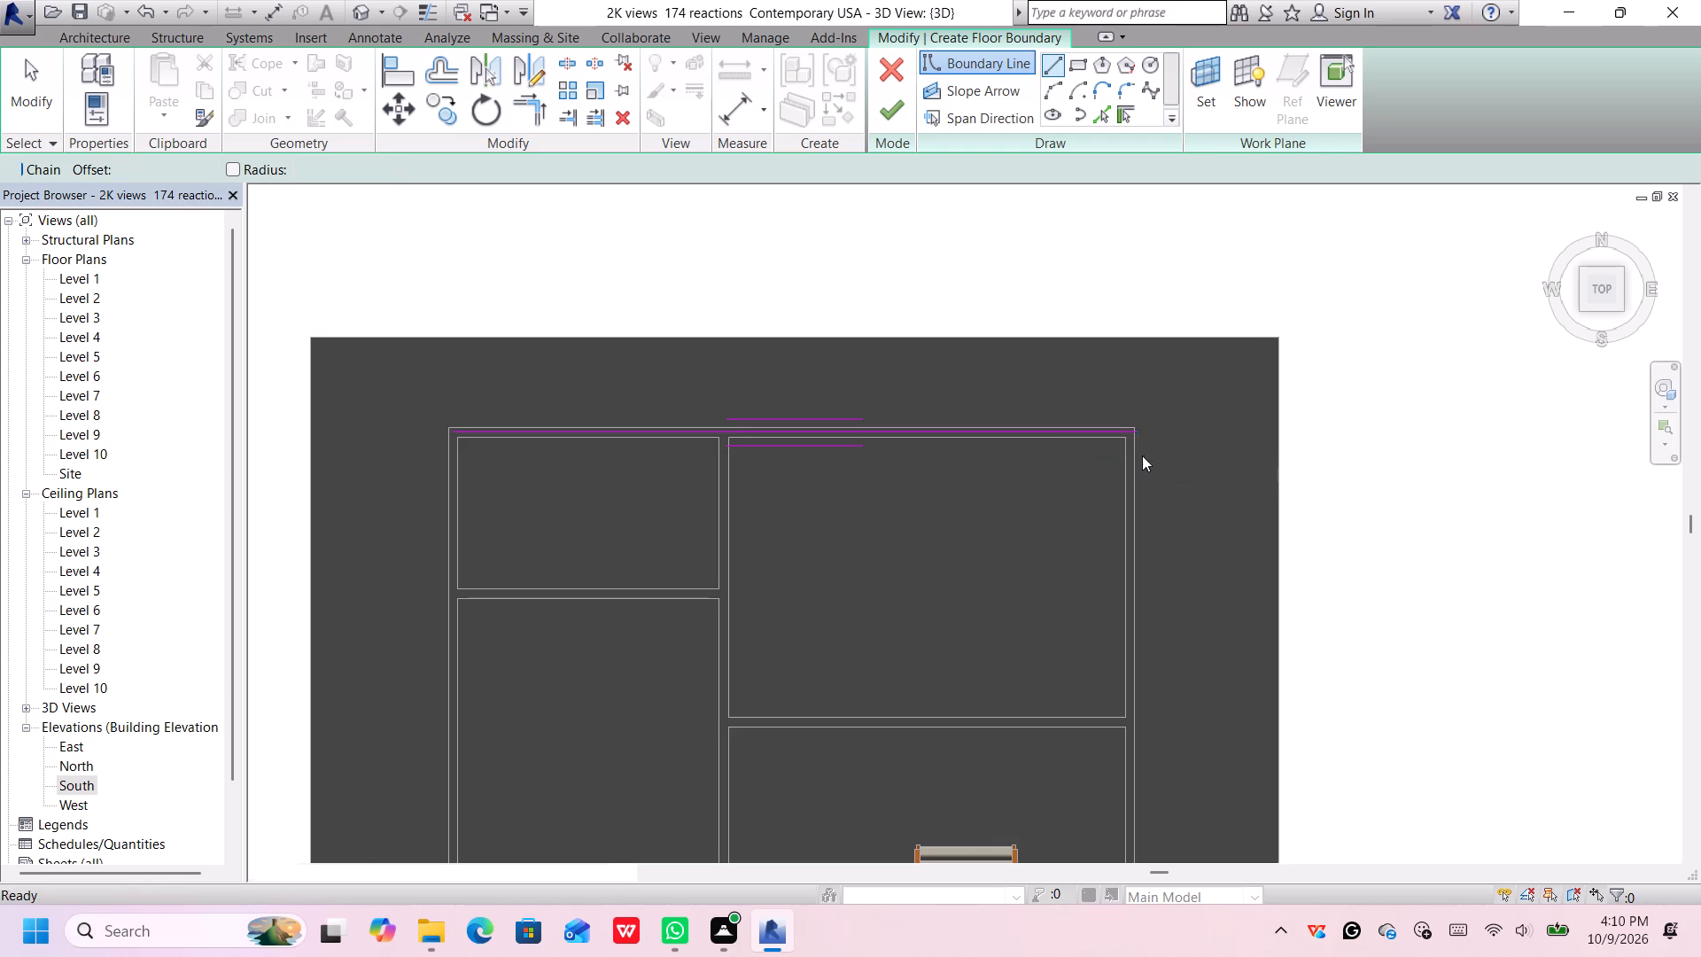
# Draw connected floor boundary lines along the outer faces of the north and east walls, from the northwest to the southeast corner.
pyautogui.scroll(3, 671, 328)
pyautogui.scroll(-1, 654, 323)
pyautogui.scroll(2, 654, 323)
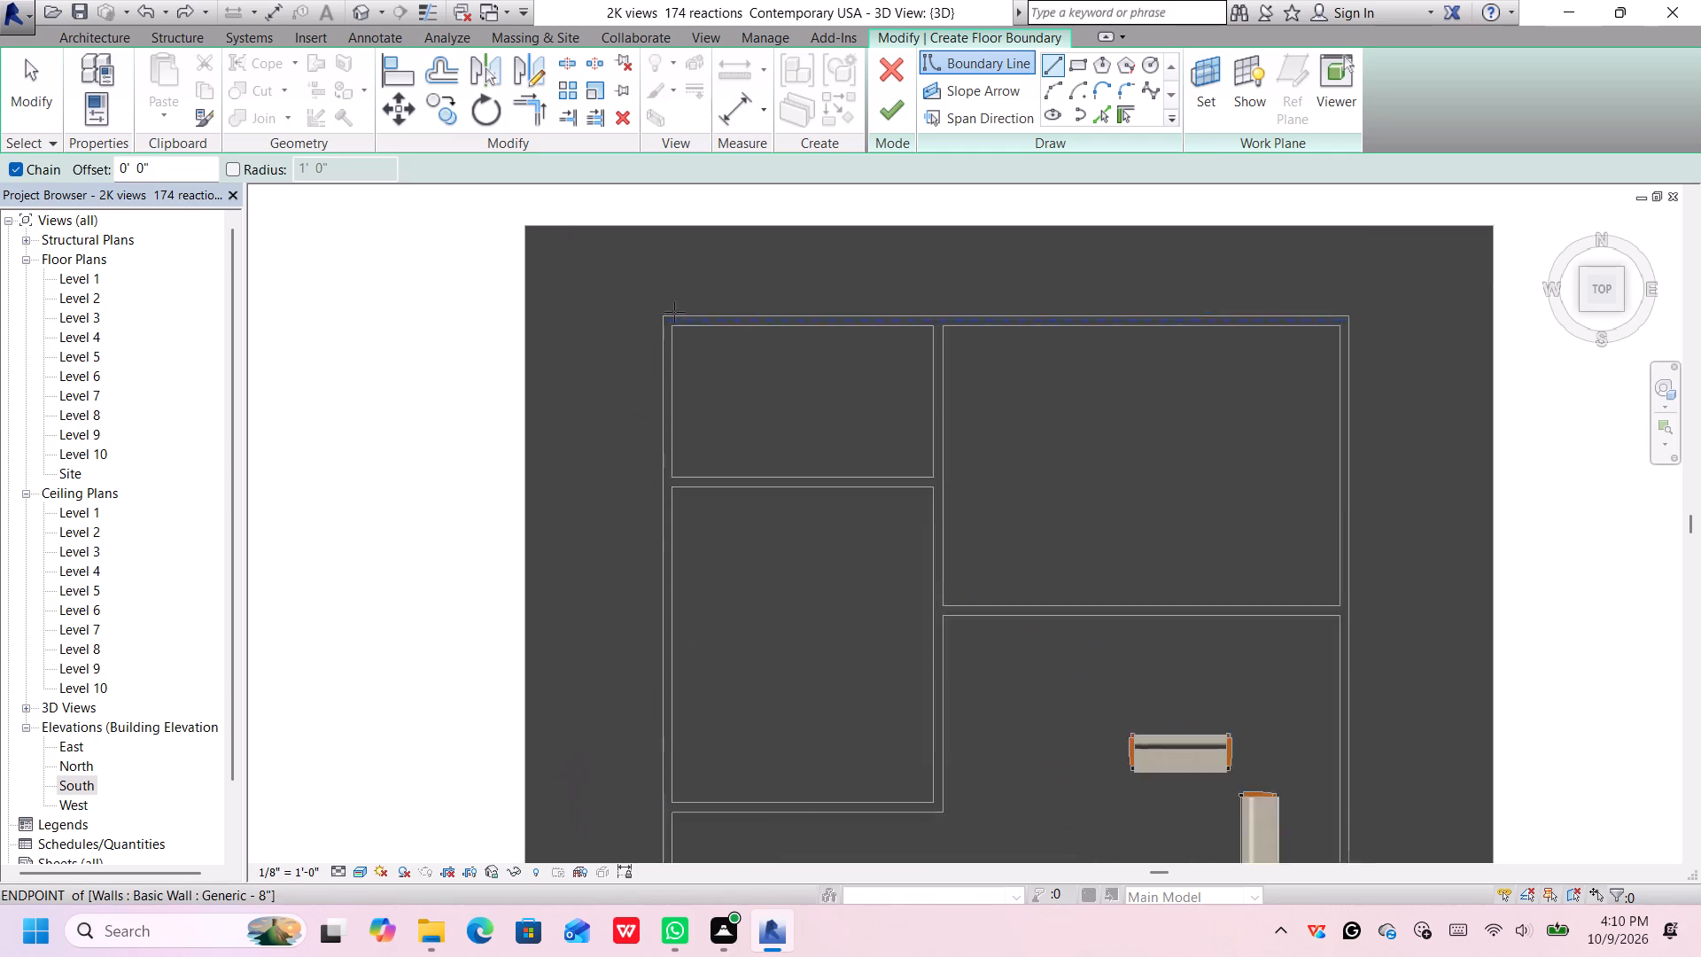
pyautogui.scroll(2, 674, 312)
pyautogui.scroll(-2, 664, 320)
pyautogui.scroll(3, 666, 319)
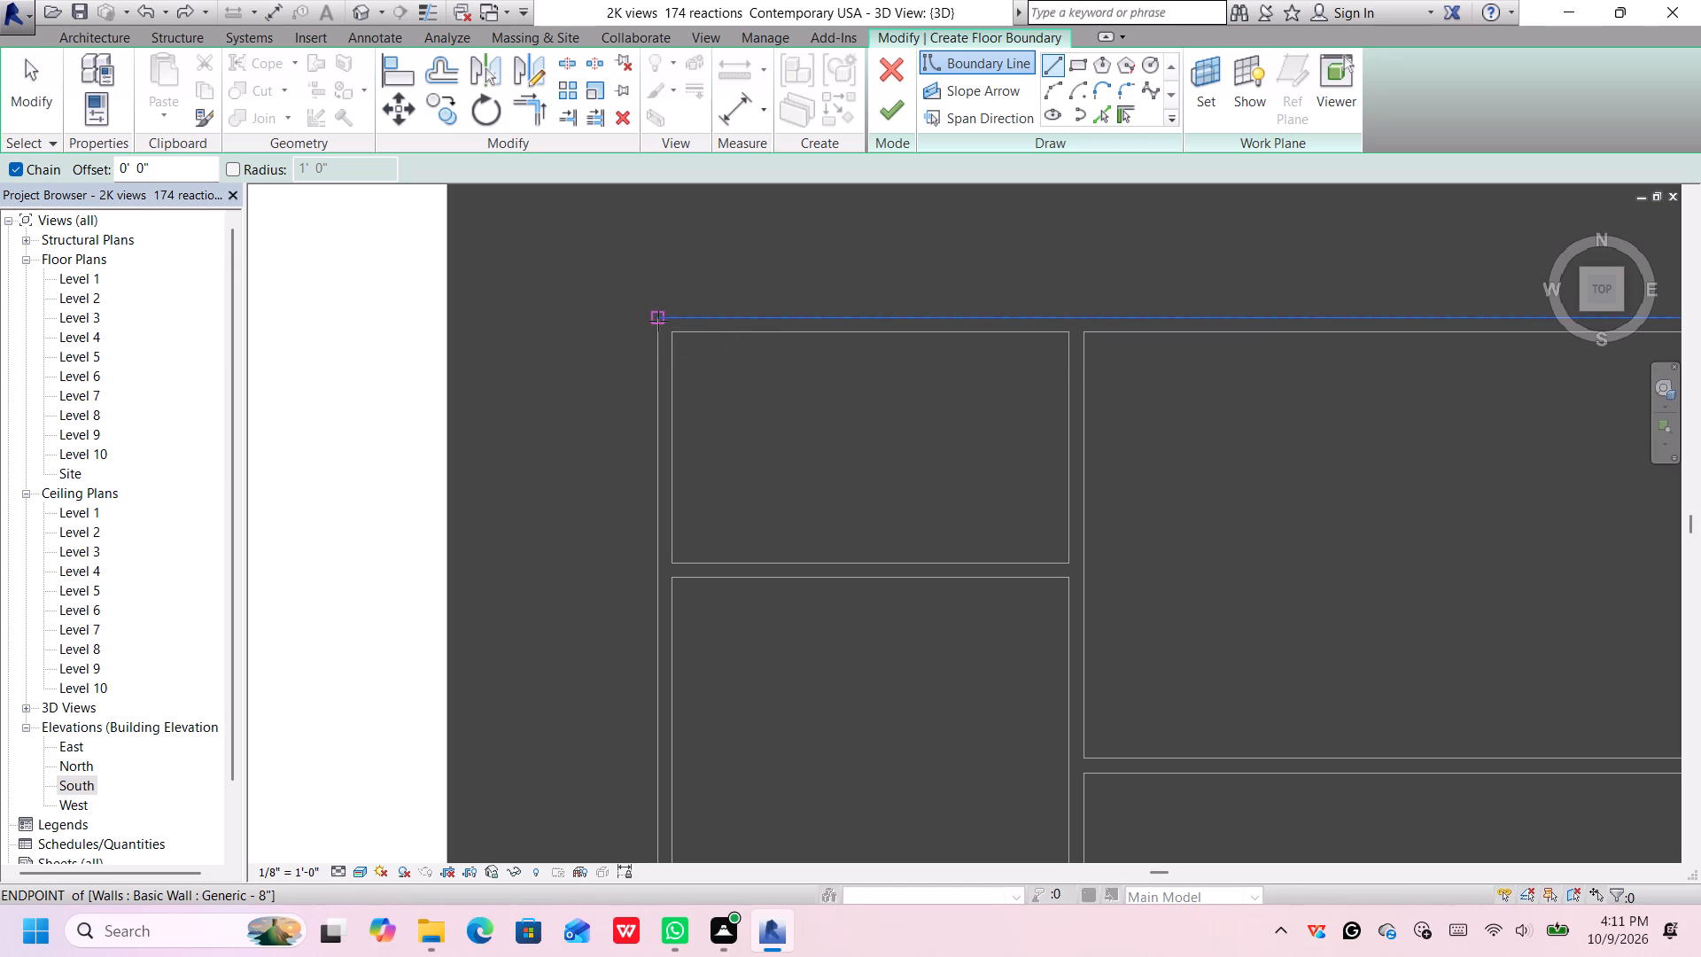
pyautogui.click(658, 321)
pyautogui.scroll(-1, 1038, 366)
pyautogui.moveTo(1037, 368); pyautogui.dragTo(448, 311, button='middle')
pyautogui.click(1023, 269)
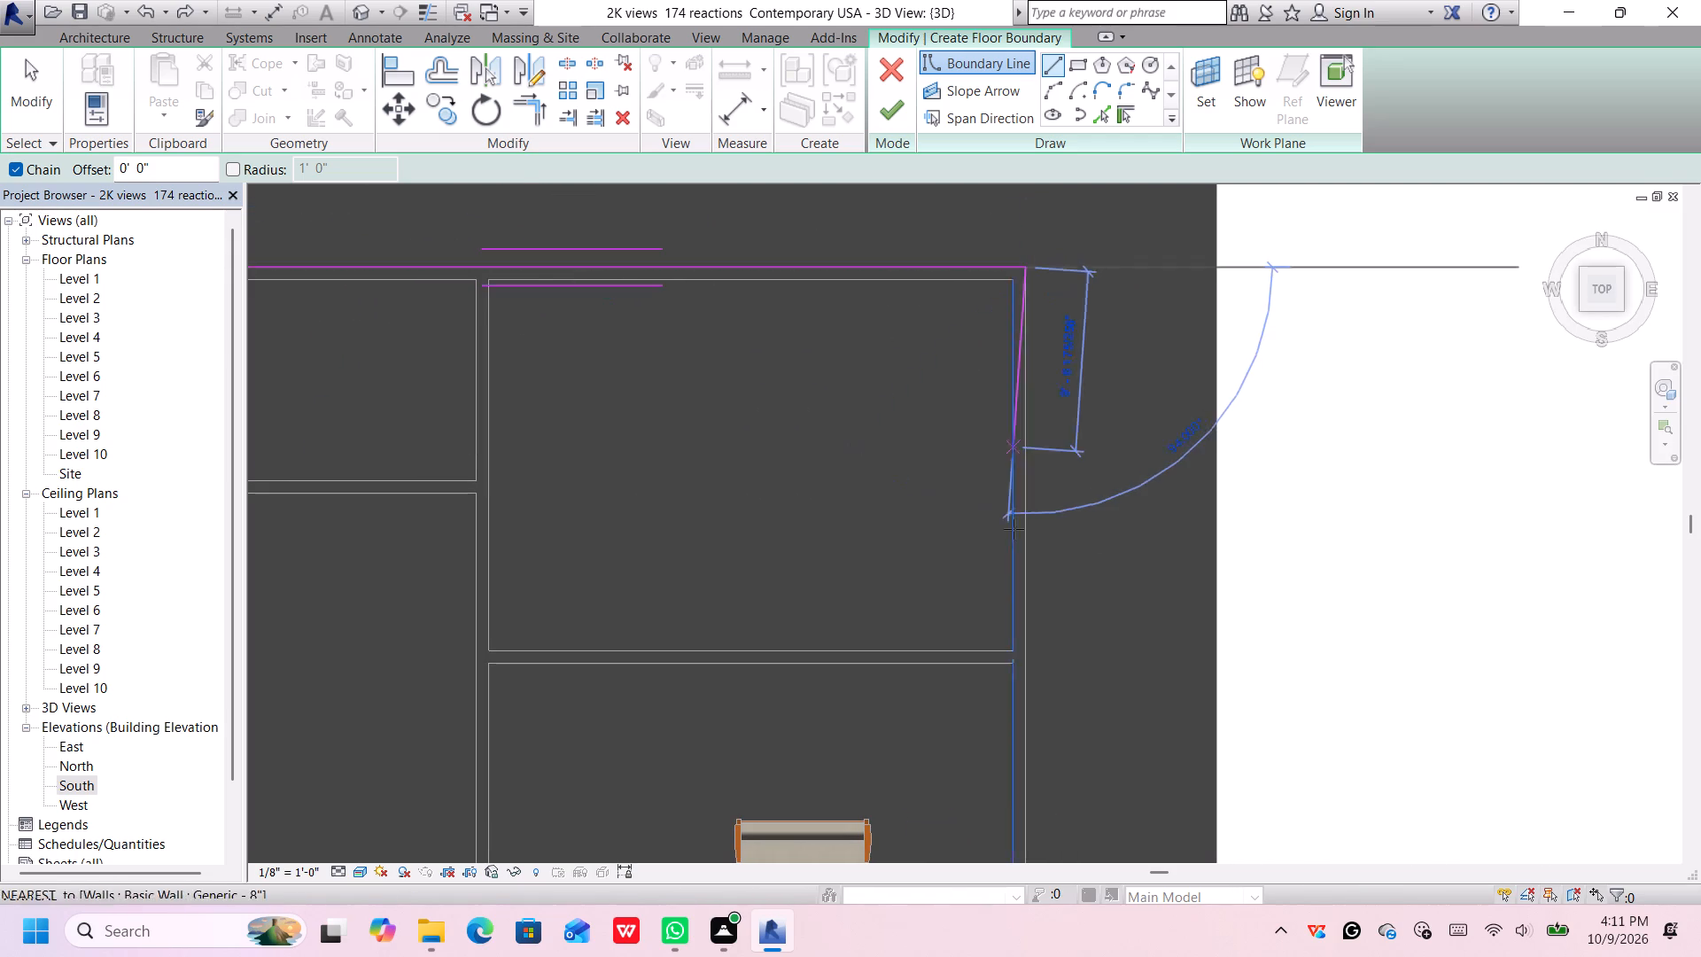
pyautogui.scroll(-4, 1013, 543)
pyautogui.moveTo(1016, 590); pyautogui.dragTo(1005, 344, button='middle')
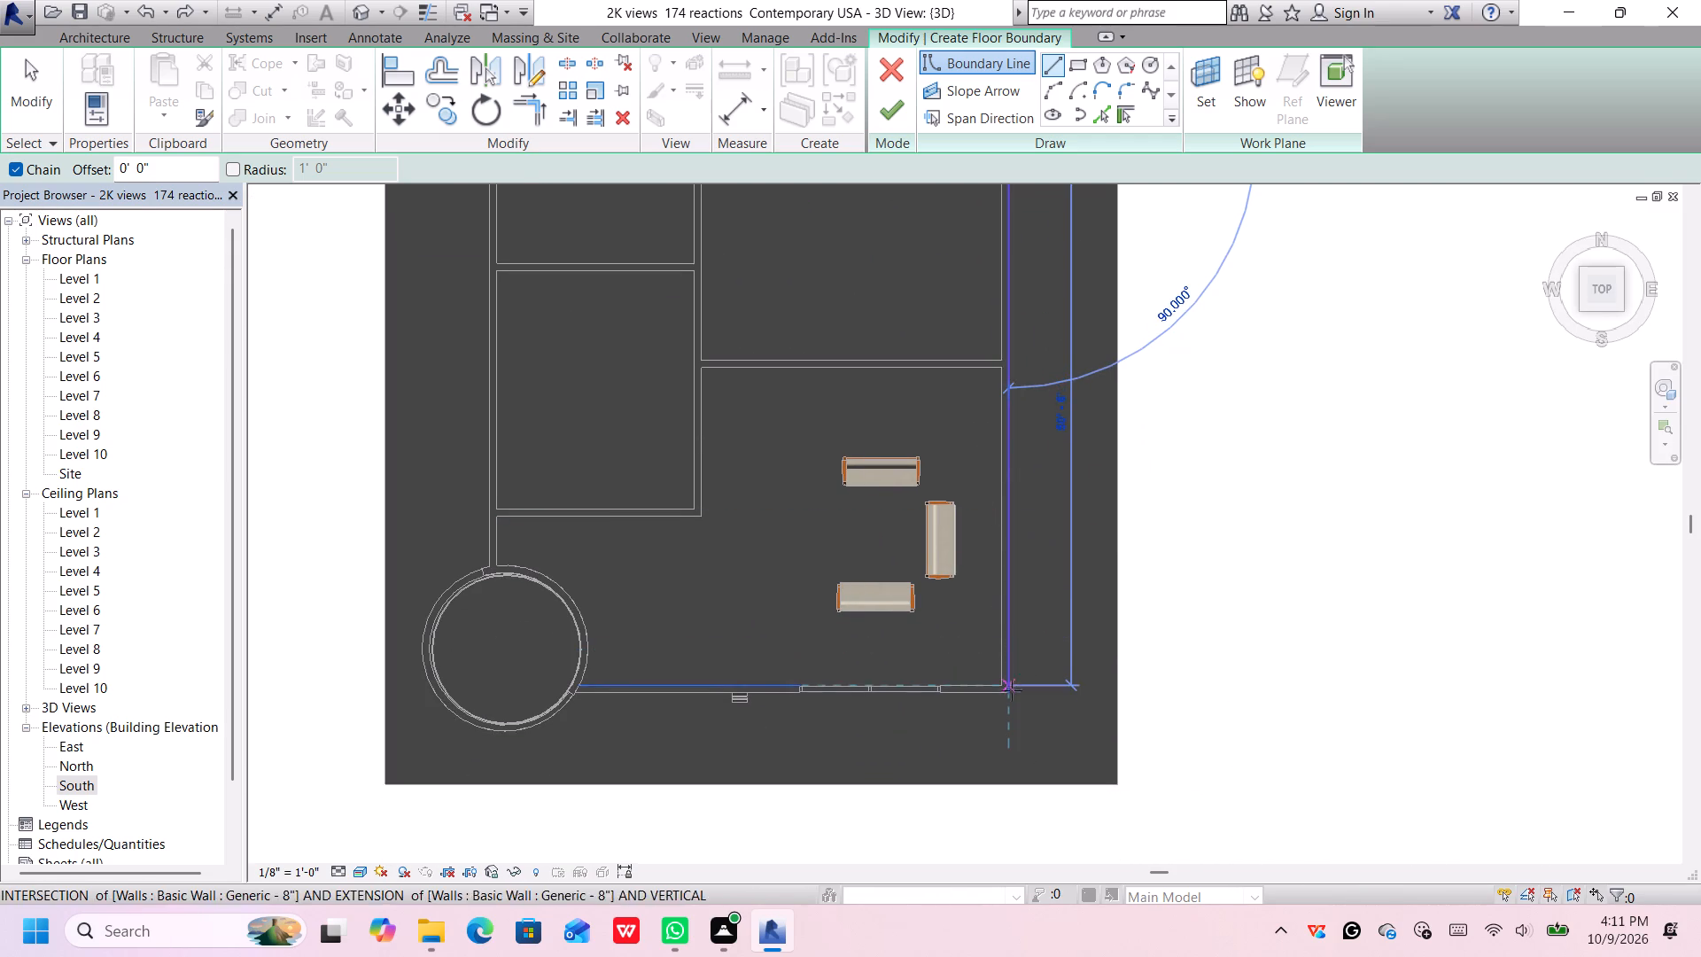
pyautogui.click(1009, 694)
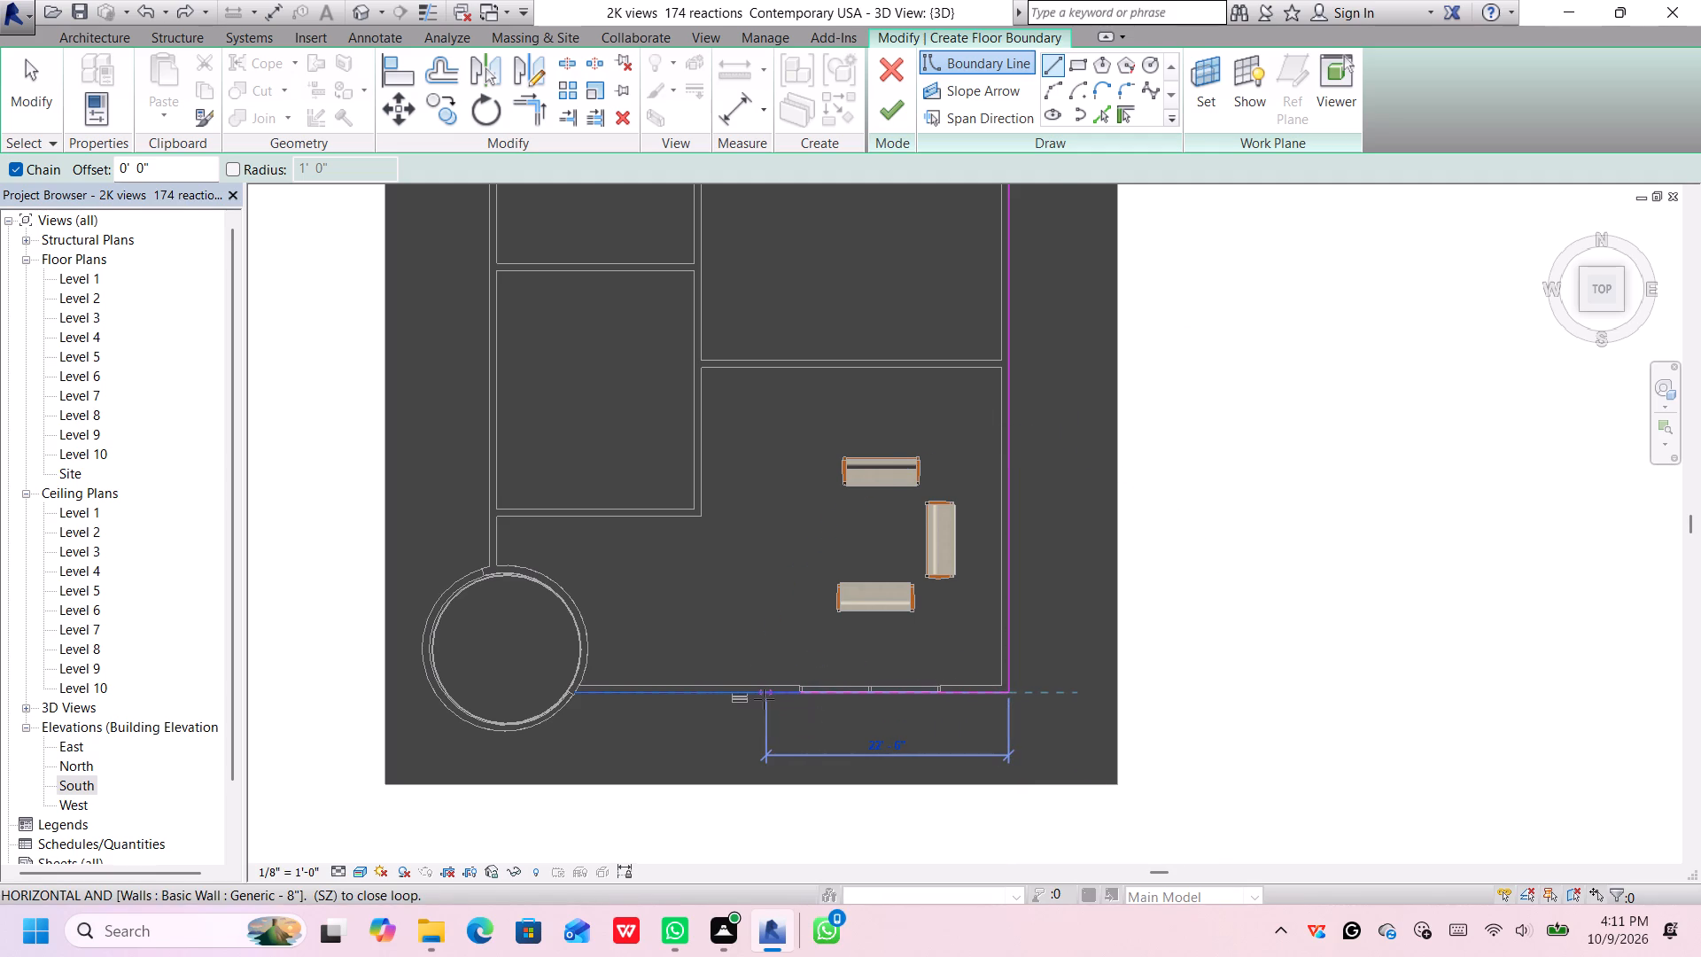
# Continue the boundary along the south wall's outer face to the round tower and end the line chain, dismissing the notification pop-up.
pyautogui.scroll(6, 668, 690)
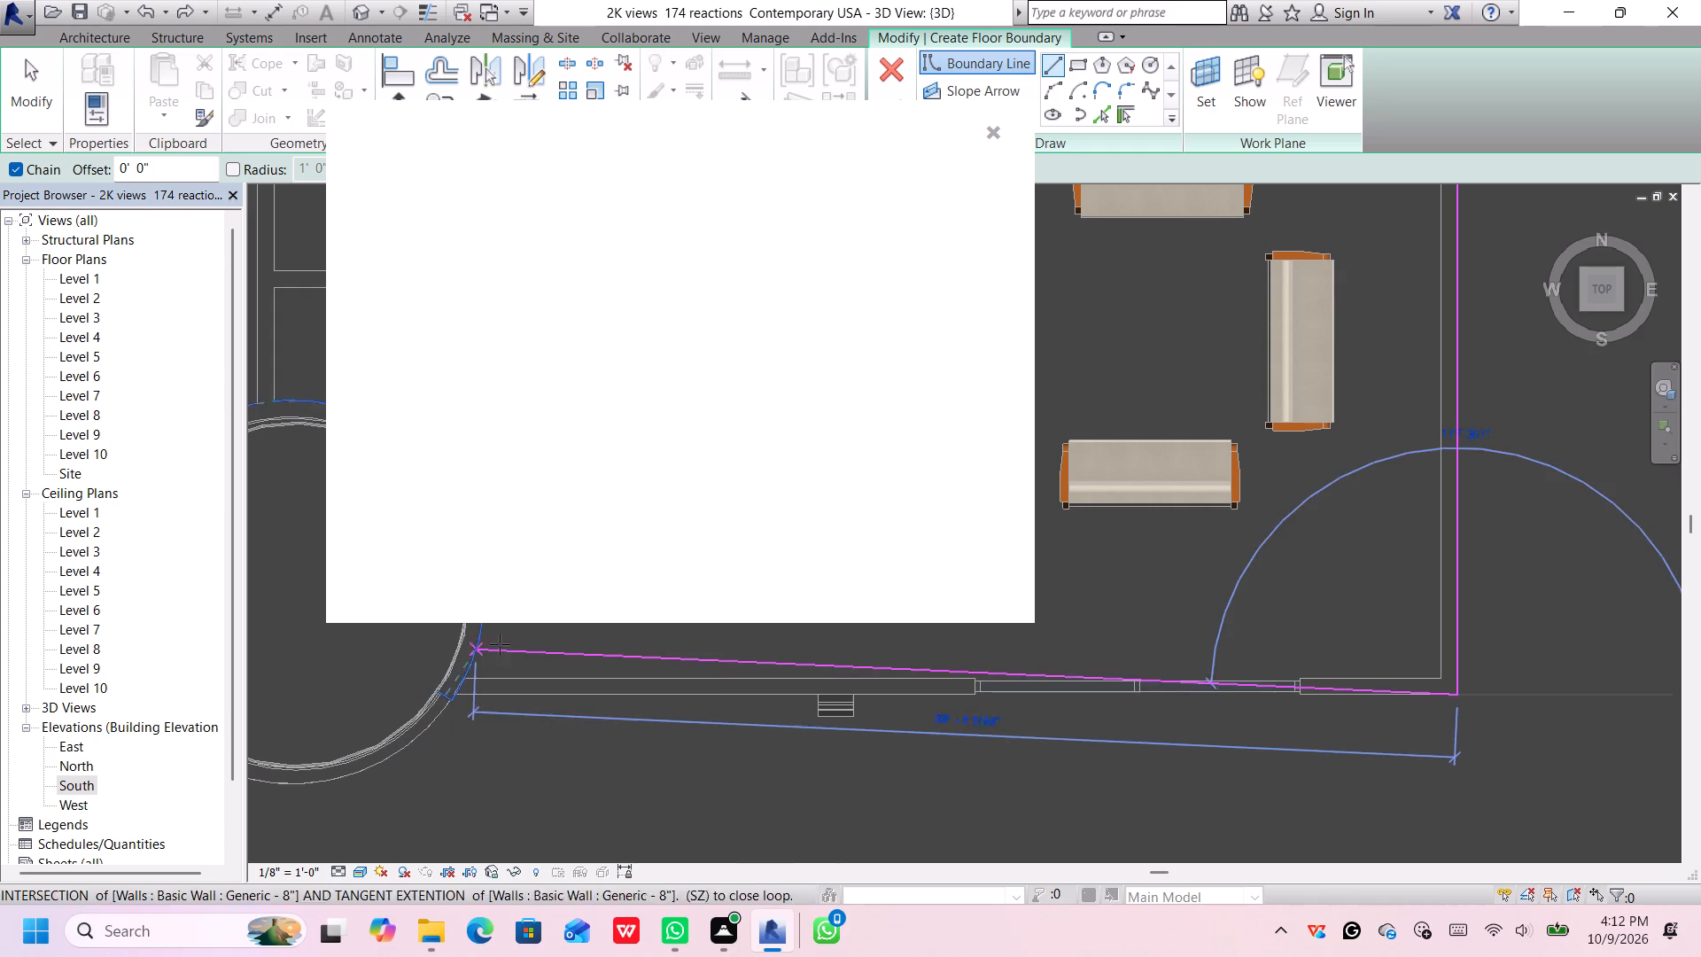
pyautogui.scroll(1, 457, 696)
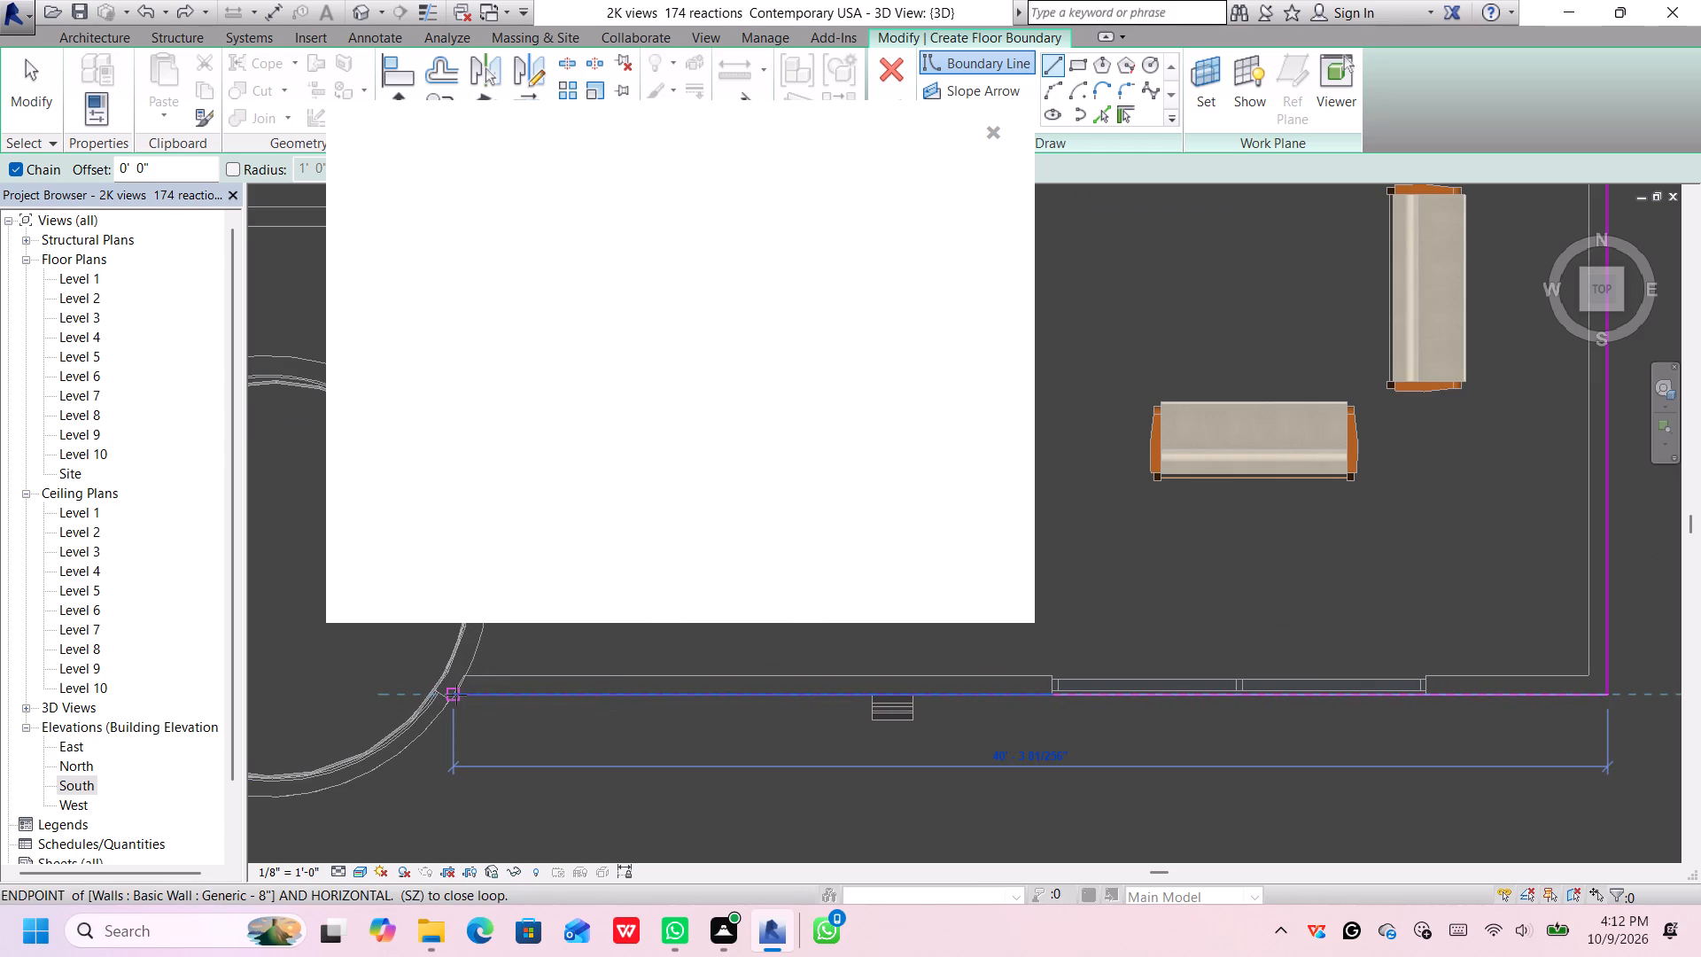
pyautogui.click(456, 695)
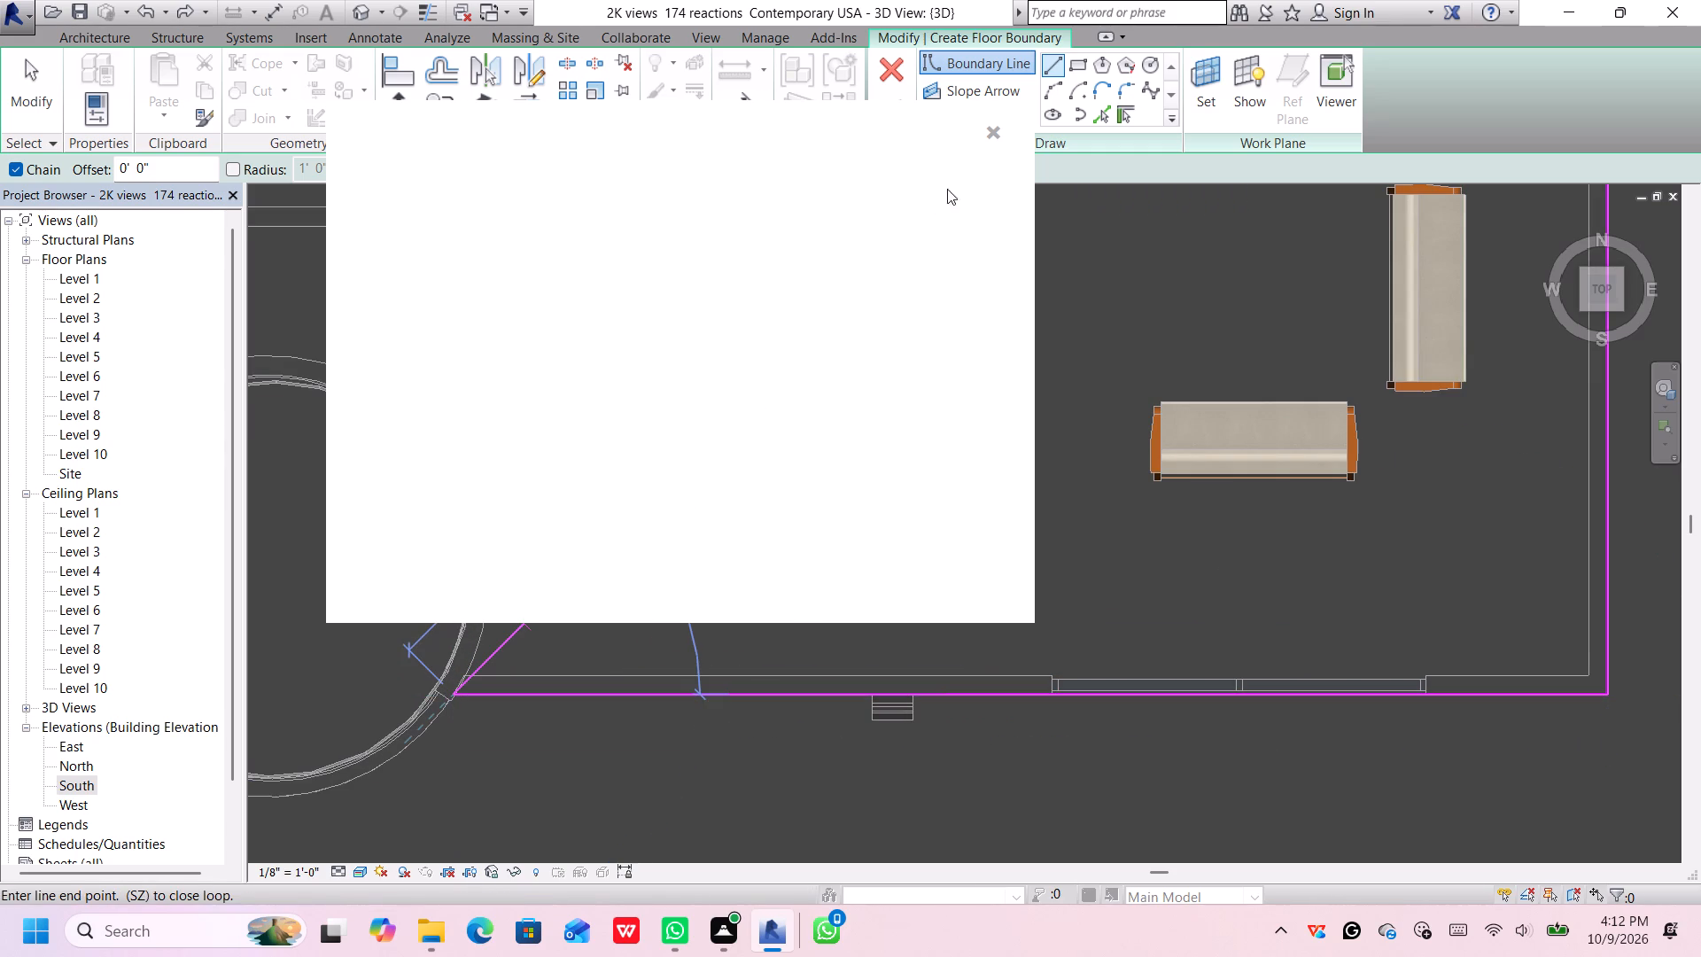
pyautogui.click(990, 128)
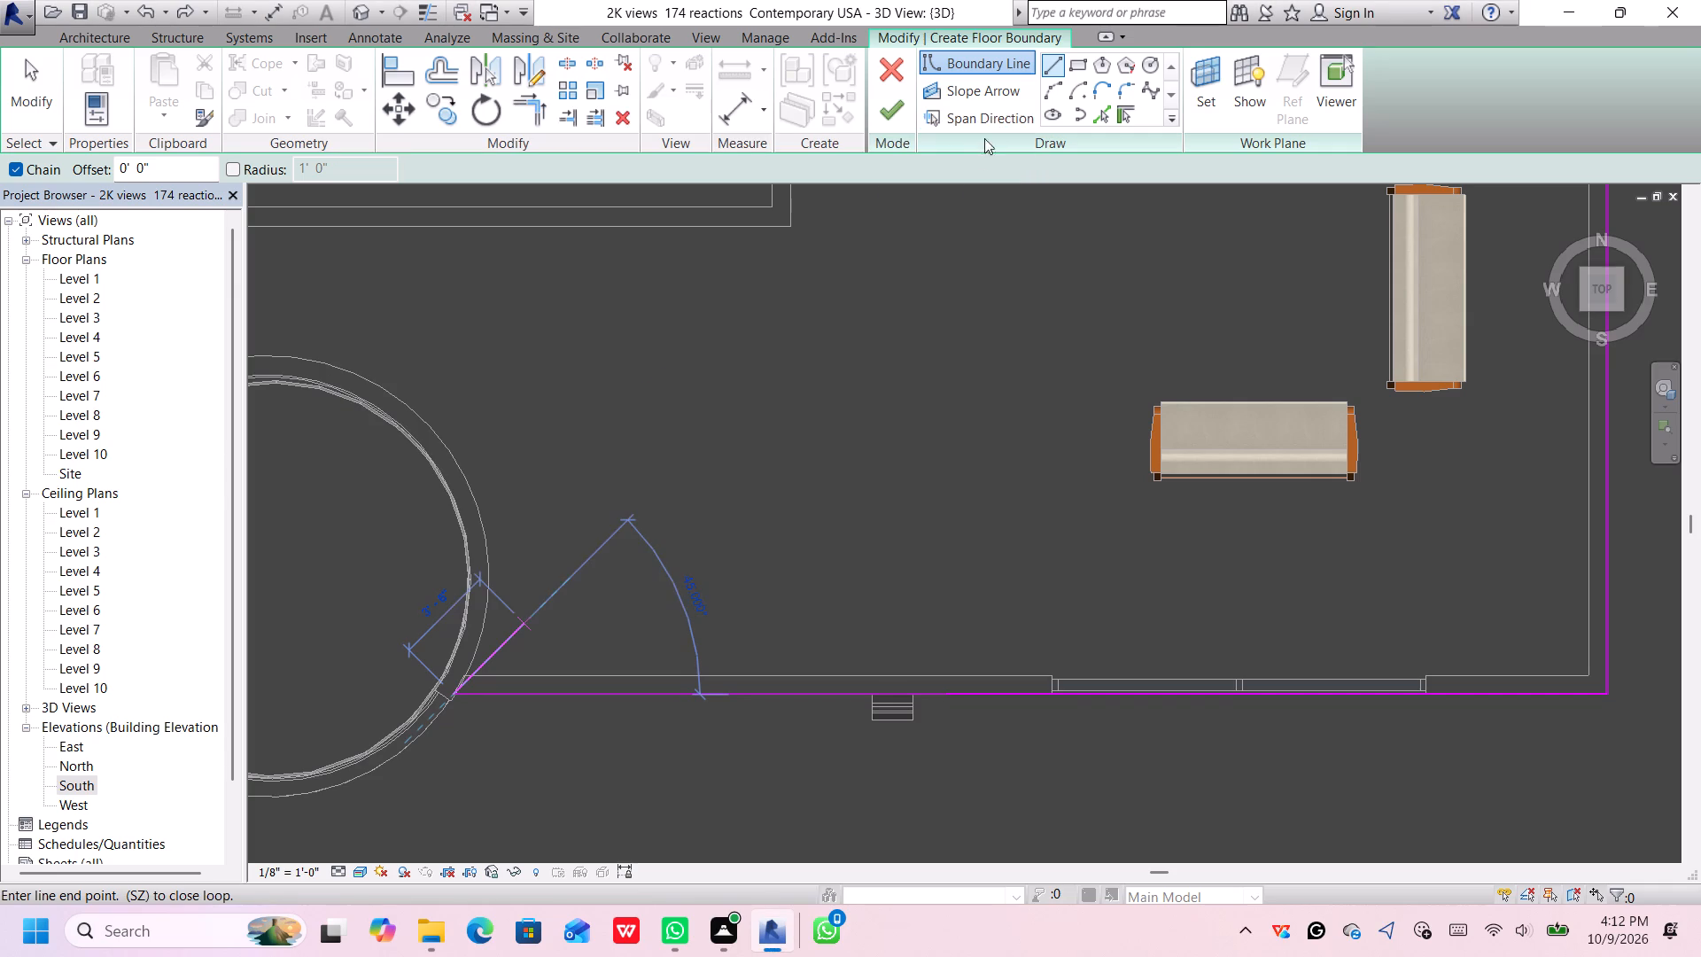
pyautogui.scroll(-4, 563, 657)
pyautogui.scroll(1, 565, 650)
pyautogui.scroll(-3, 567, 649)
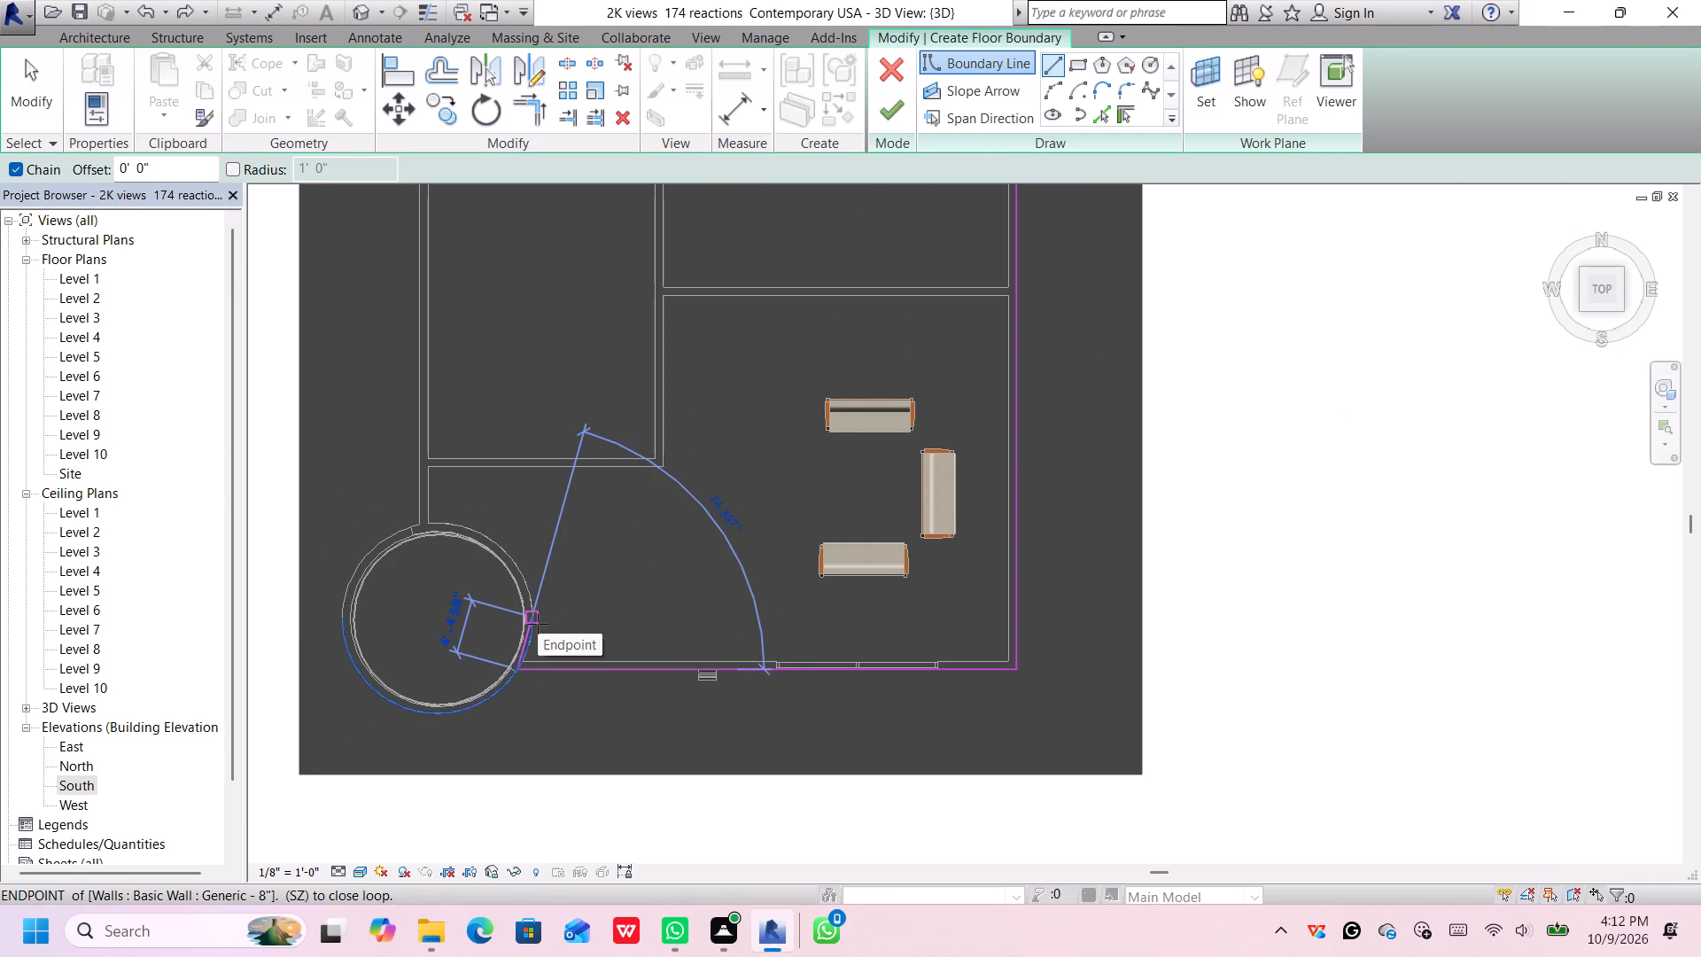
pyautogui.press('Escape')
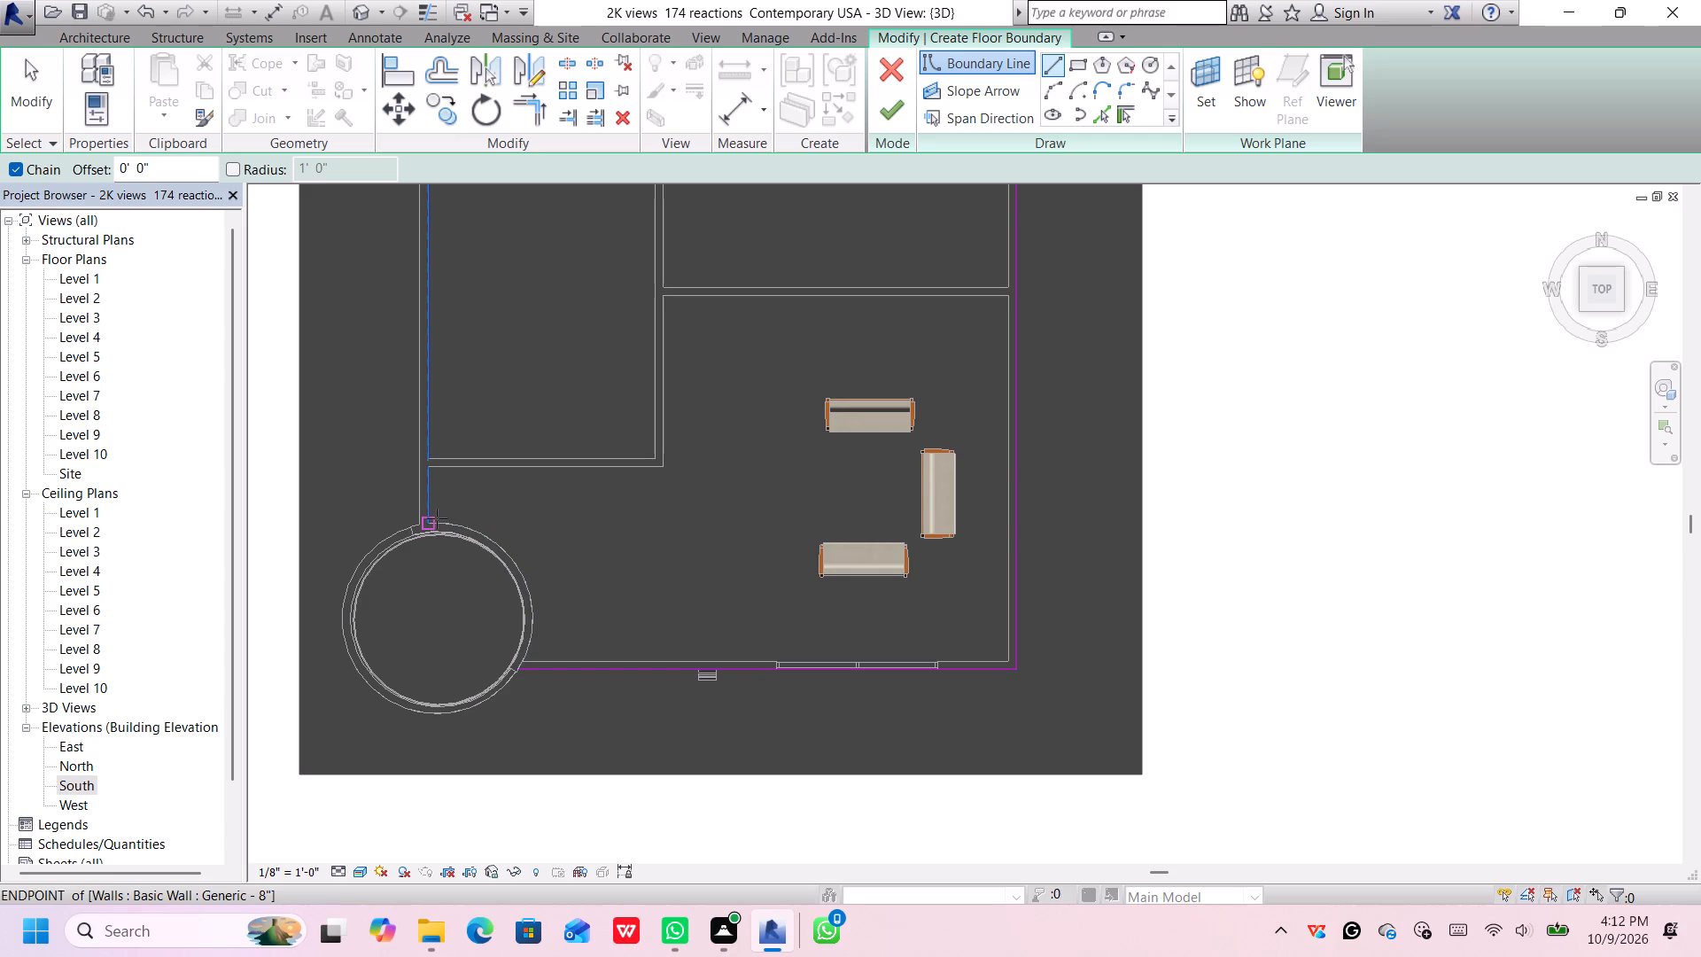
# Draw the boundary line along the west wall's outer face from the northwest corner to the round tower and end the line chain.
pyautogui.scroll(1, 445, 508)
pyautogui.moveTo(447, 510); pyautogui.dragTo(490, 591, button='middle')
pyautogui.scroll(-4, 466, 545)
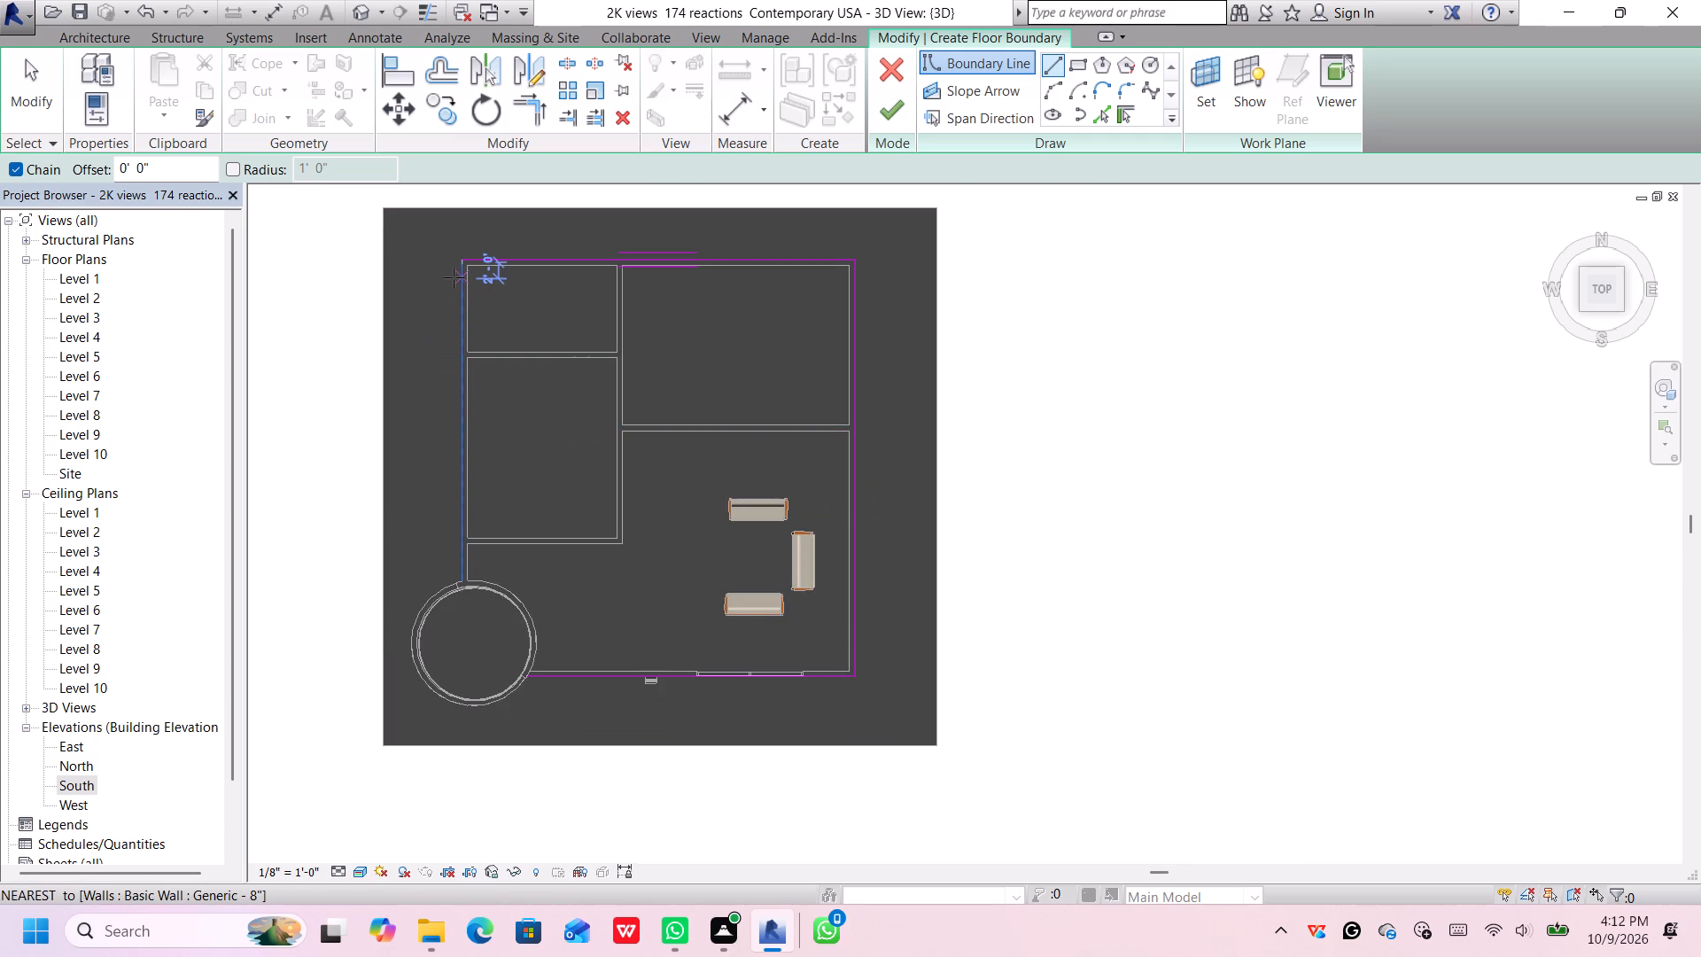
pyautogui.scroll(4, 454, 278)
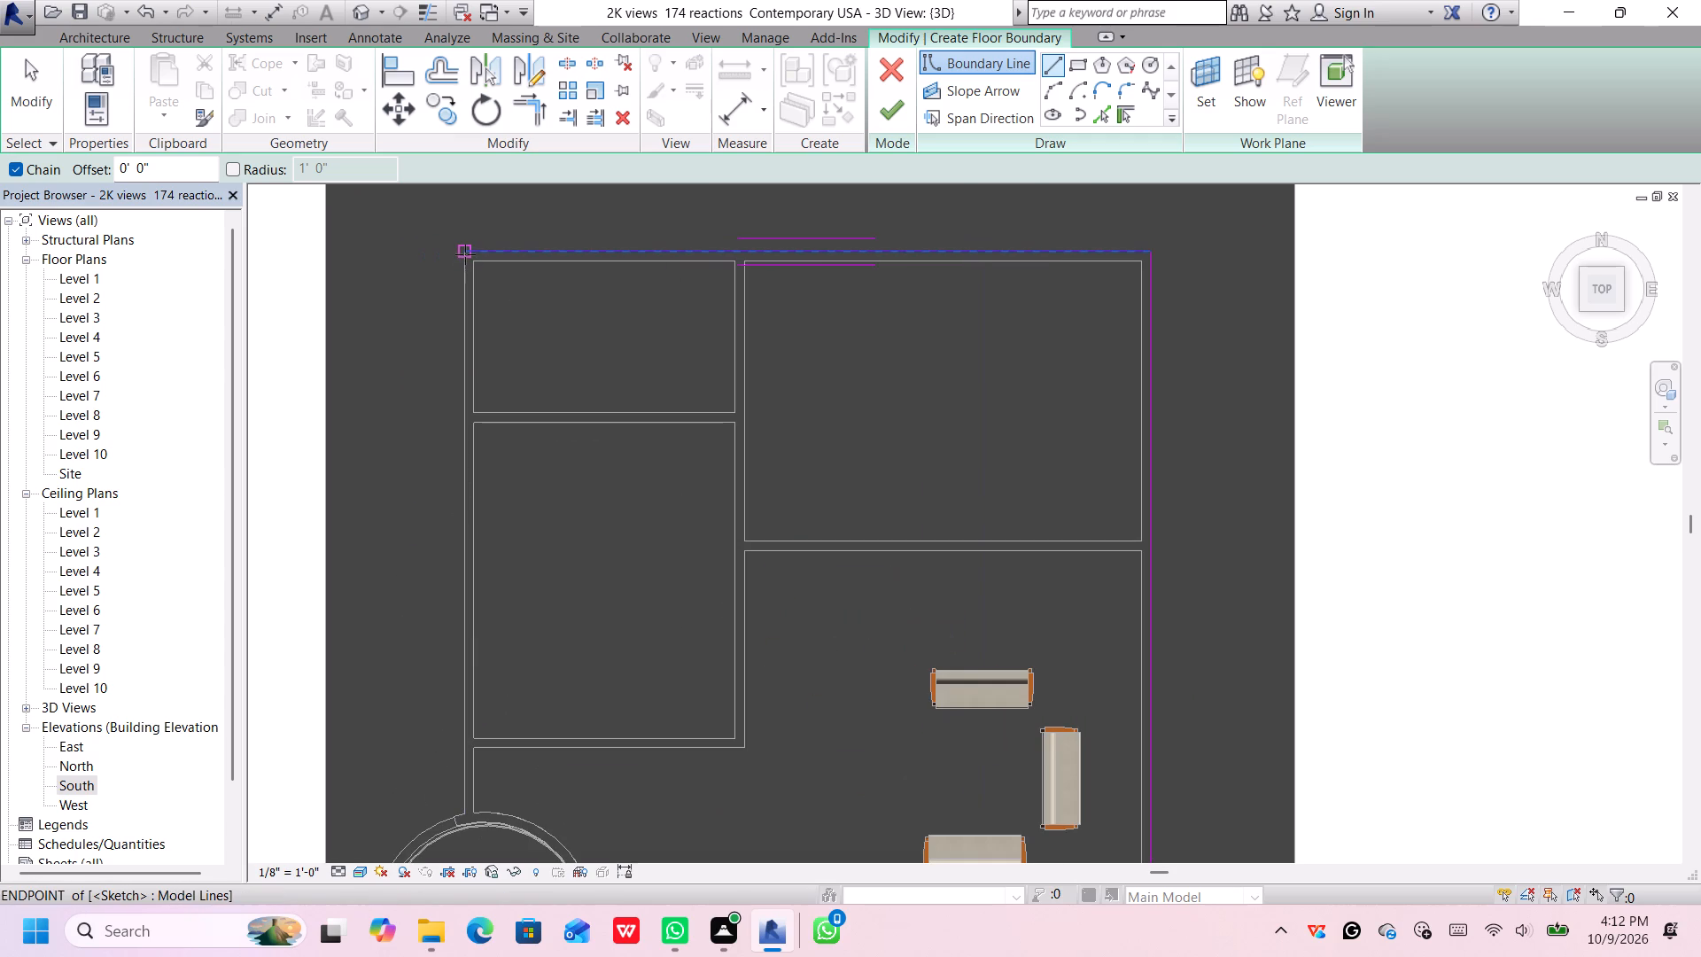
pyautogui.scroll(3, 465, 254)
pyautogui.click(462, 250)
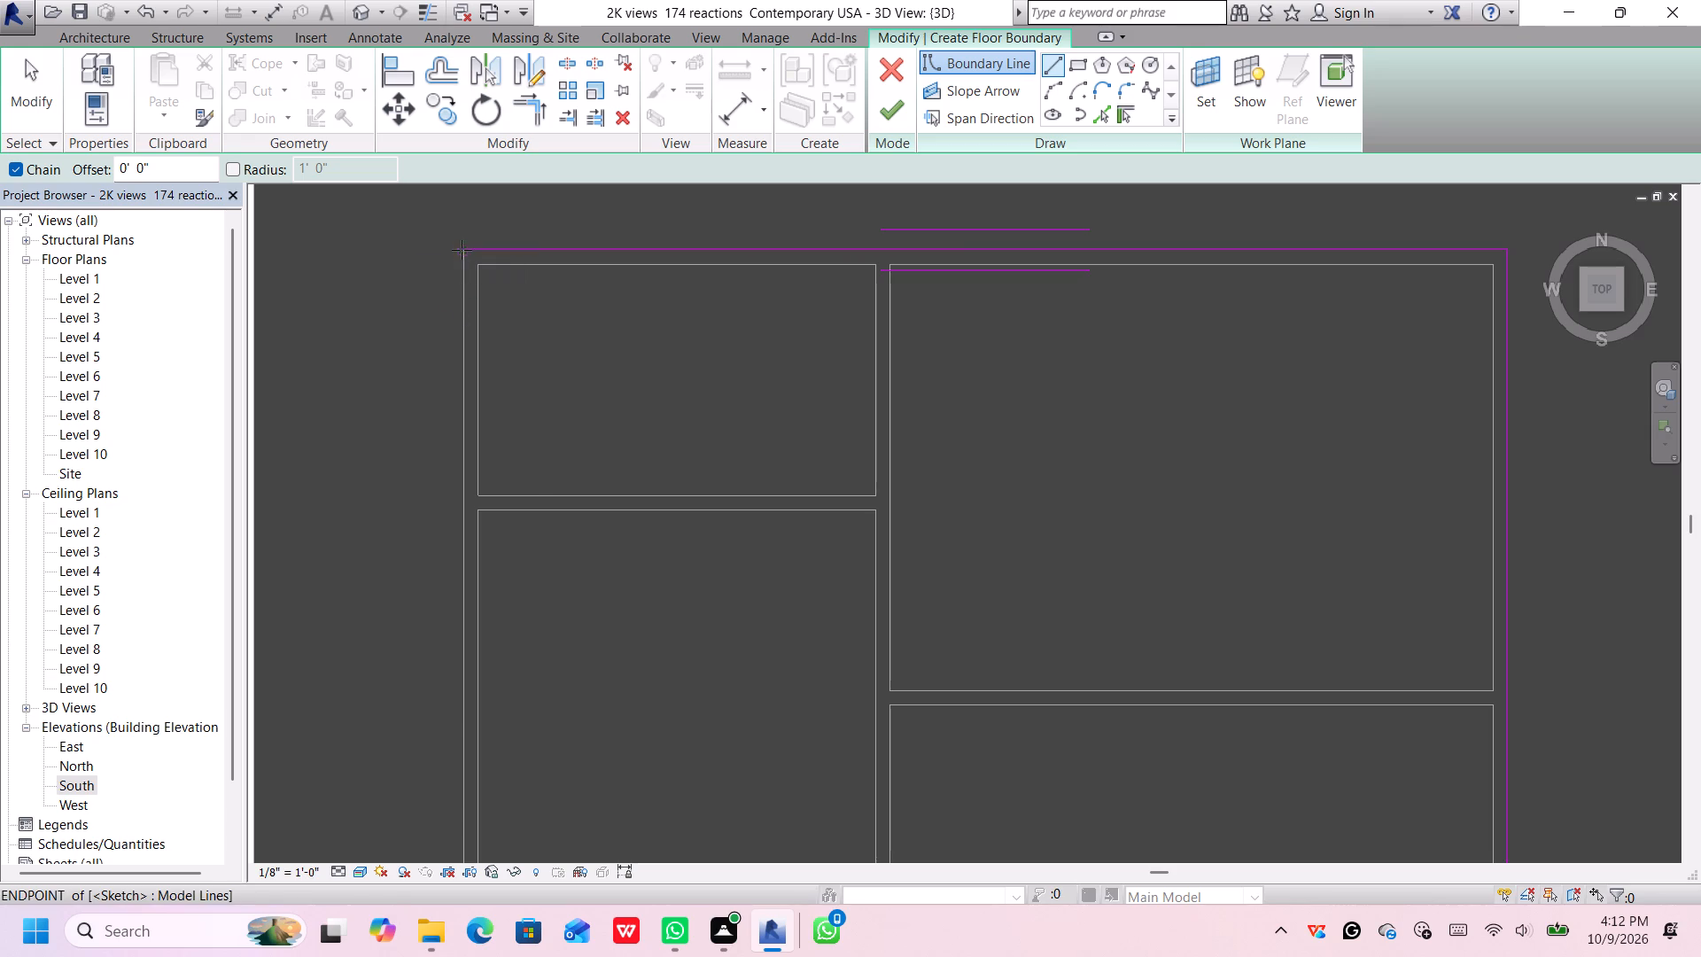
pyautogui.scroll(-2, 449, 591)
pyautogui.moveTo(462, 735); pyautogui.dragTo(454, 515, button='middle')
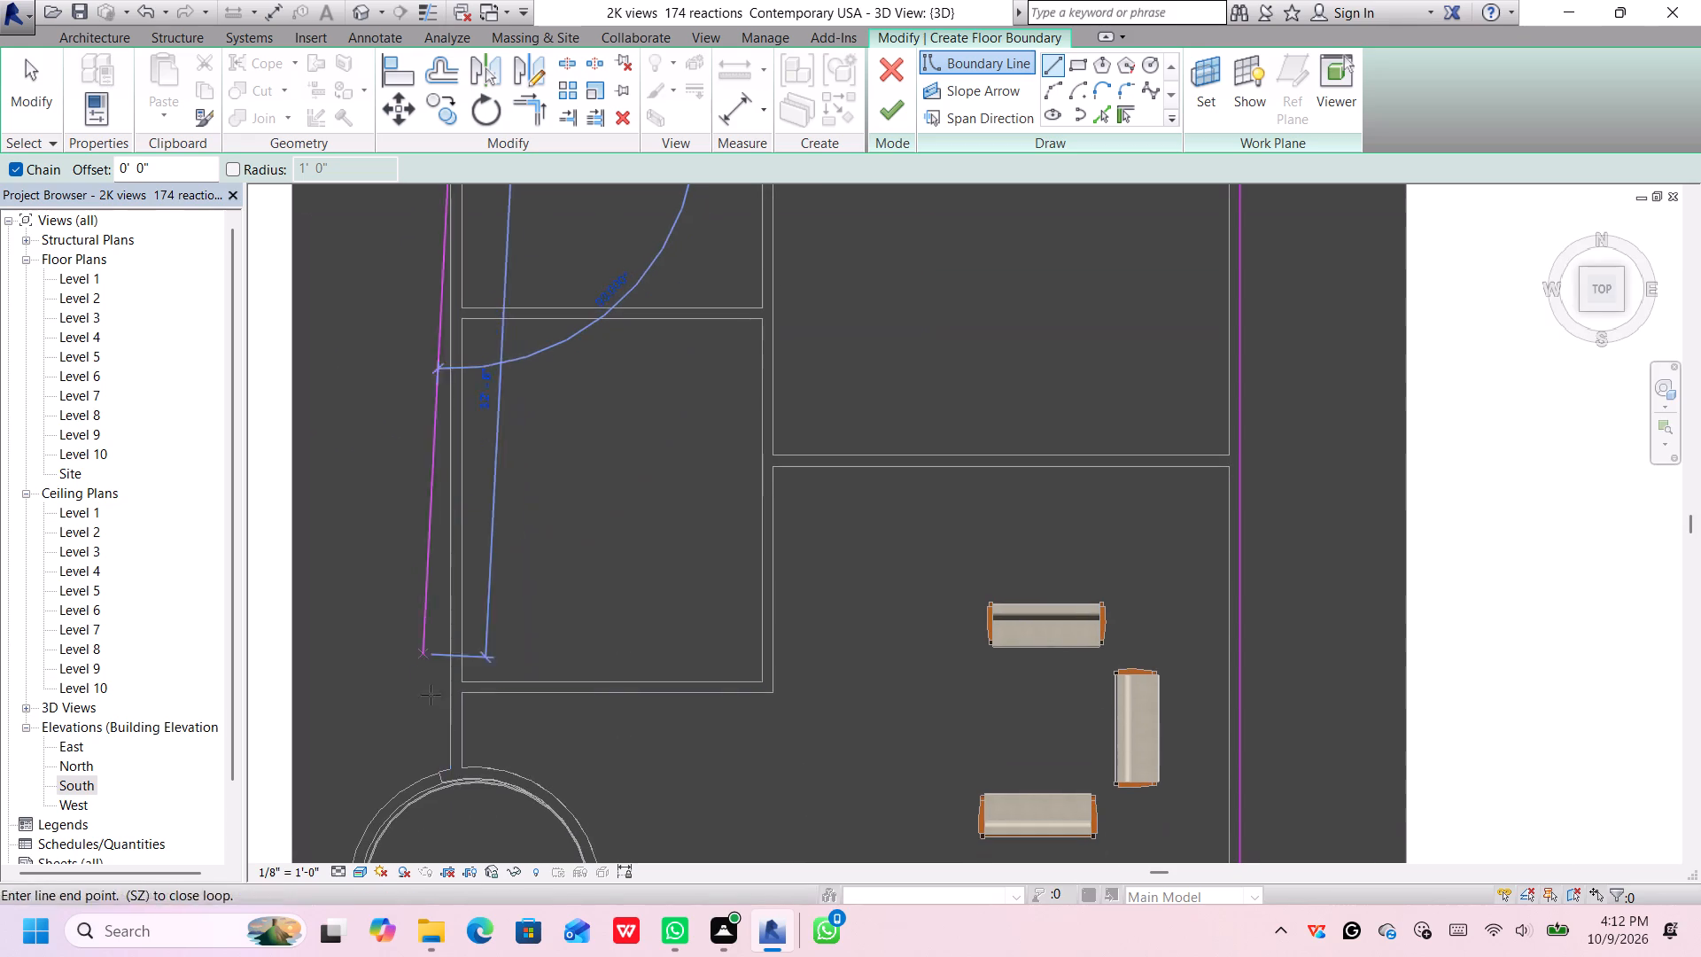
pyautogui.click(449, 774)
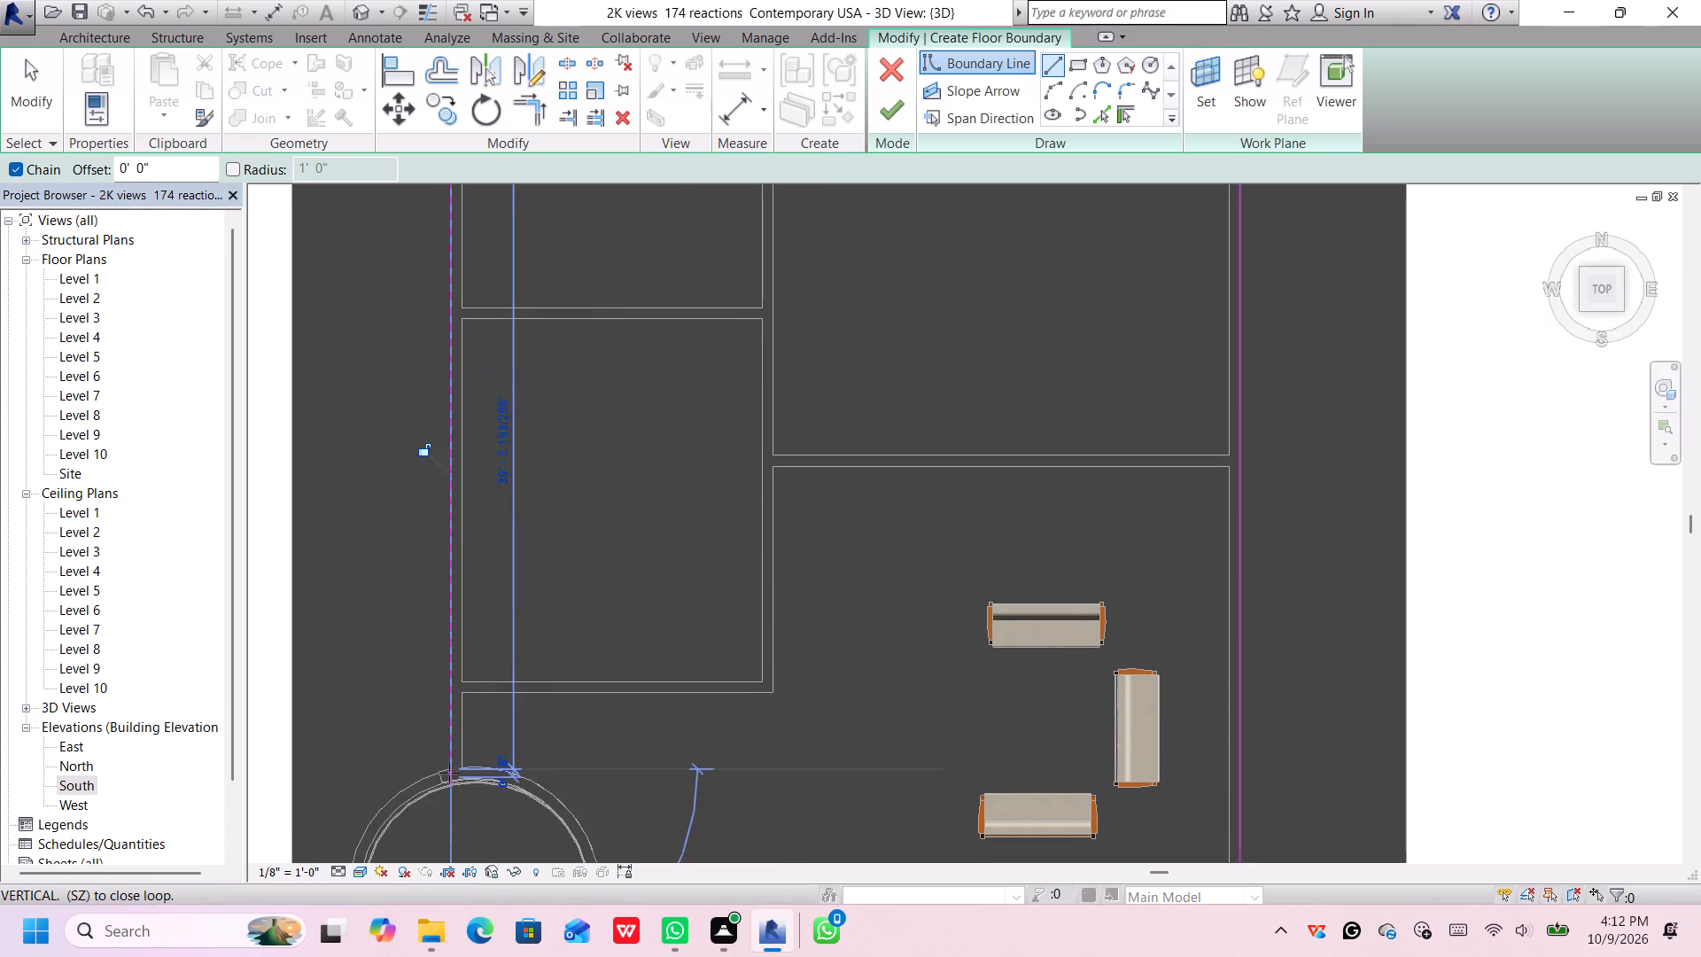
pyautogui.scroll(3, 454, 768)
pyautogui.scroll(-4, 456, 768)
pyautogui.moveTo(458, 748); pyautogui.dragTo(450, 630, button='middle')
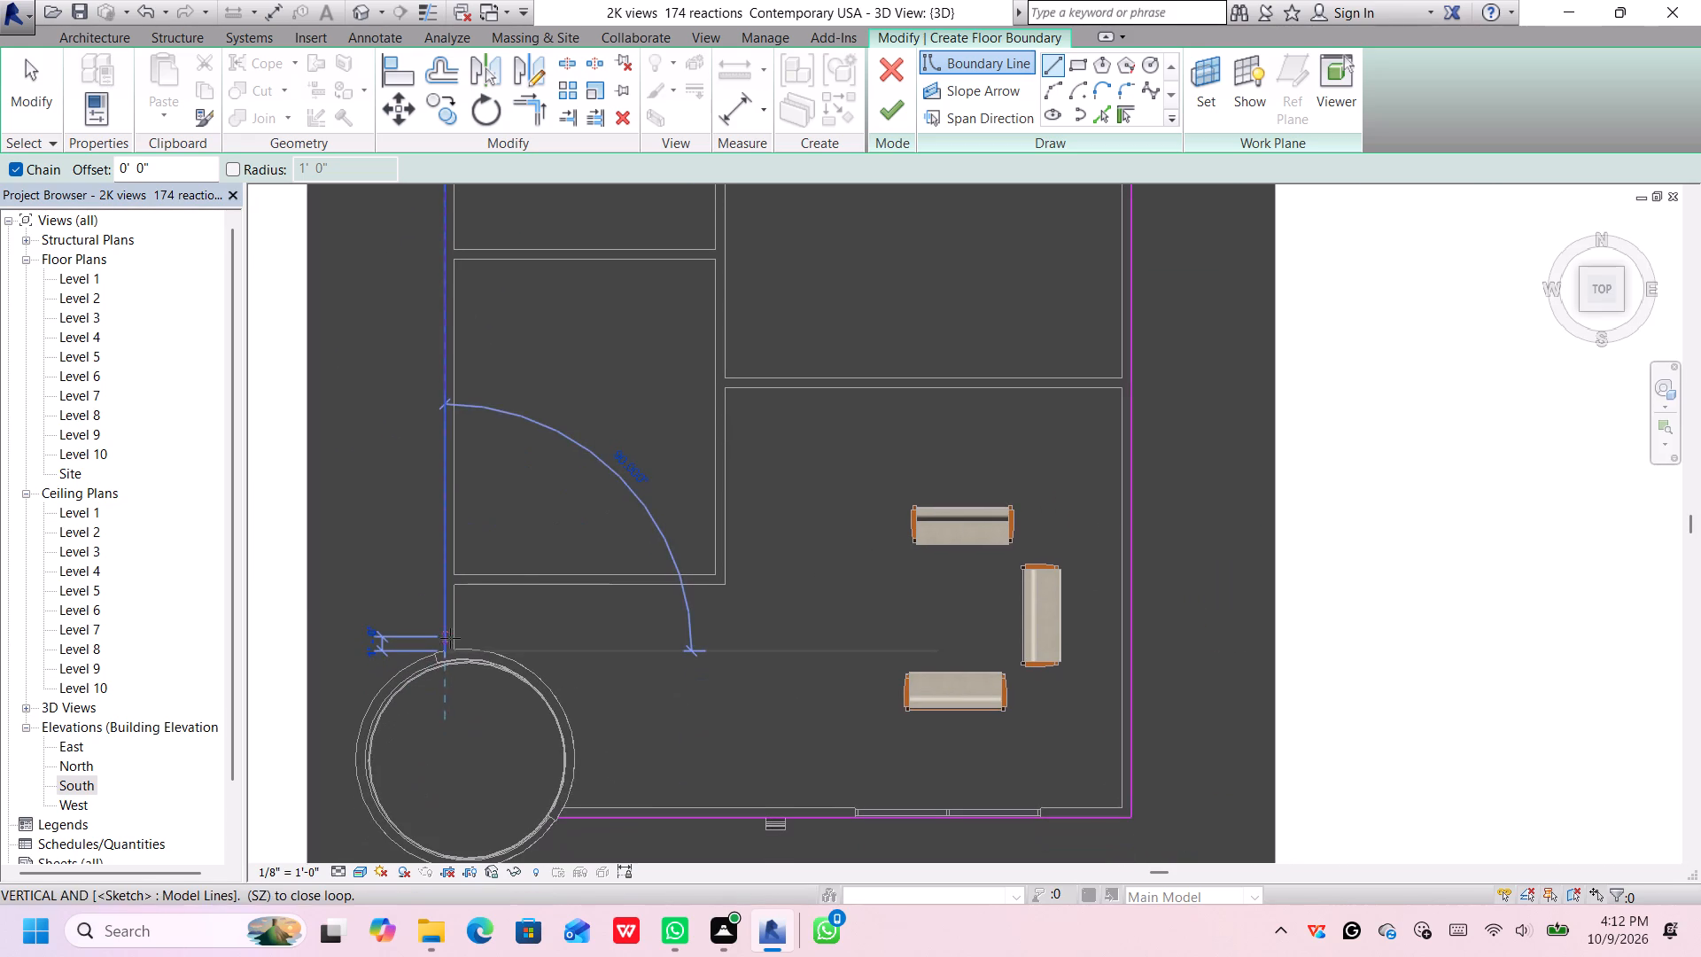
pyautogui.press('Escape')
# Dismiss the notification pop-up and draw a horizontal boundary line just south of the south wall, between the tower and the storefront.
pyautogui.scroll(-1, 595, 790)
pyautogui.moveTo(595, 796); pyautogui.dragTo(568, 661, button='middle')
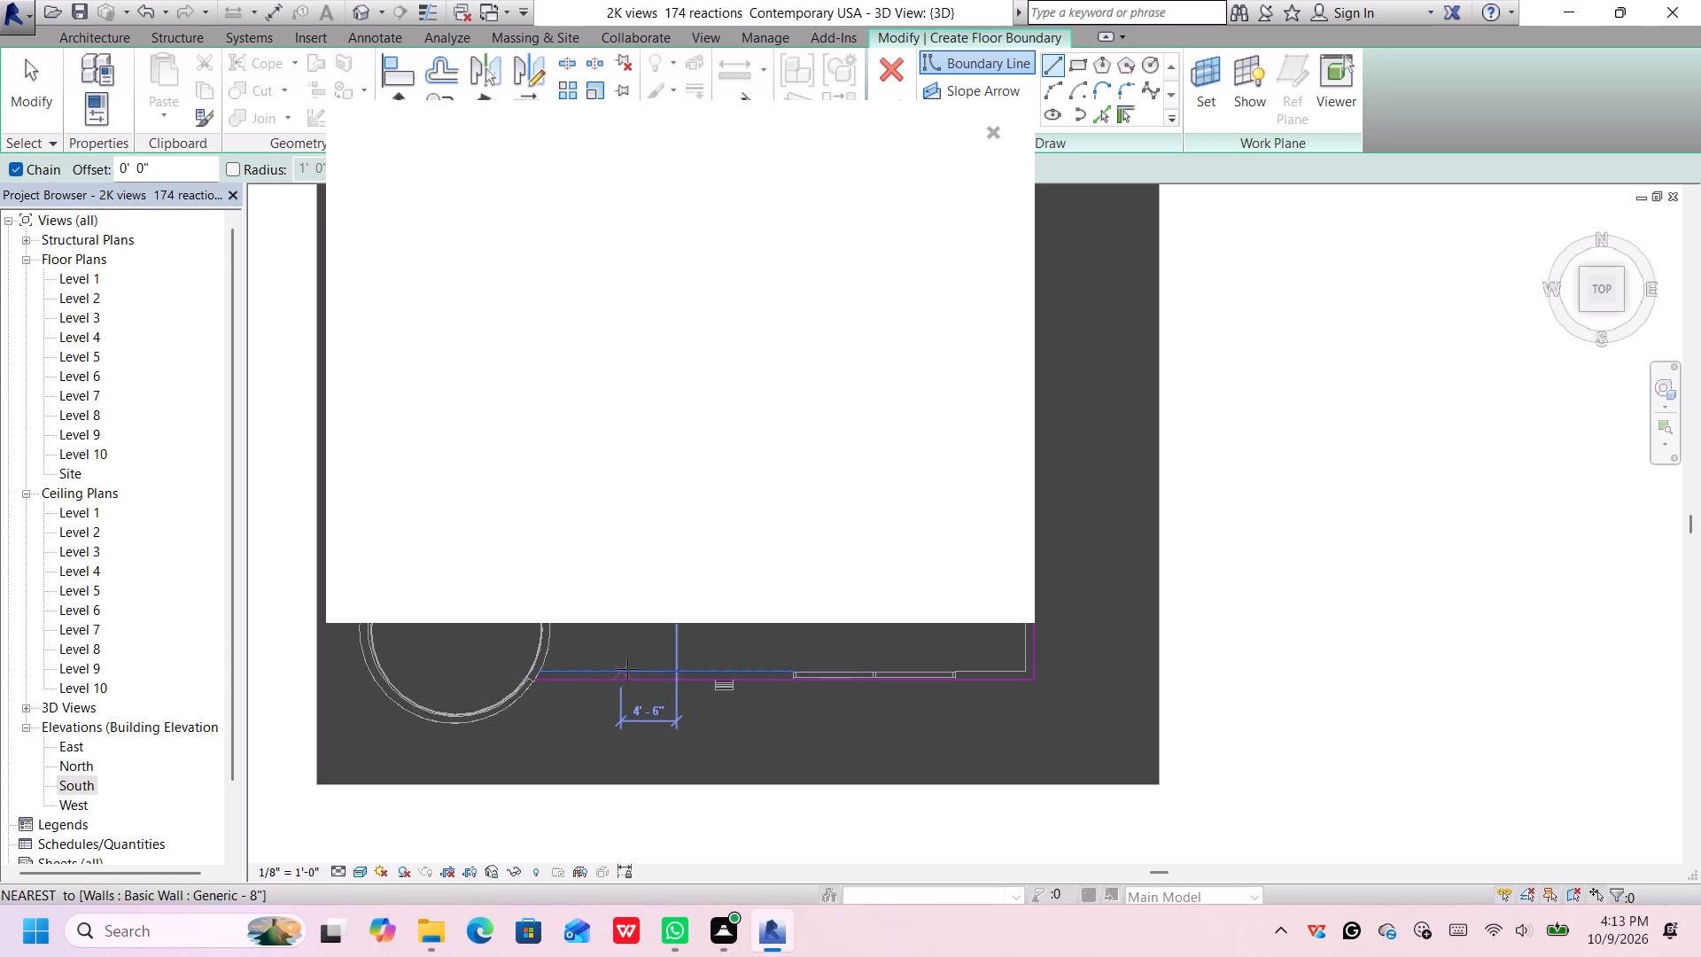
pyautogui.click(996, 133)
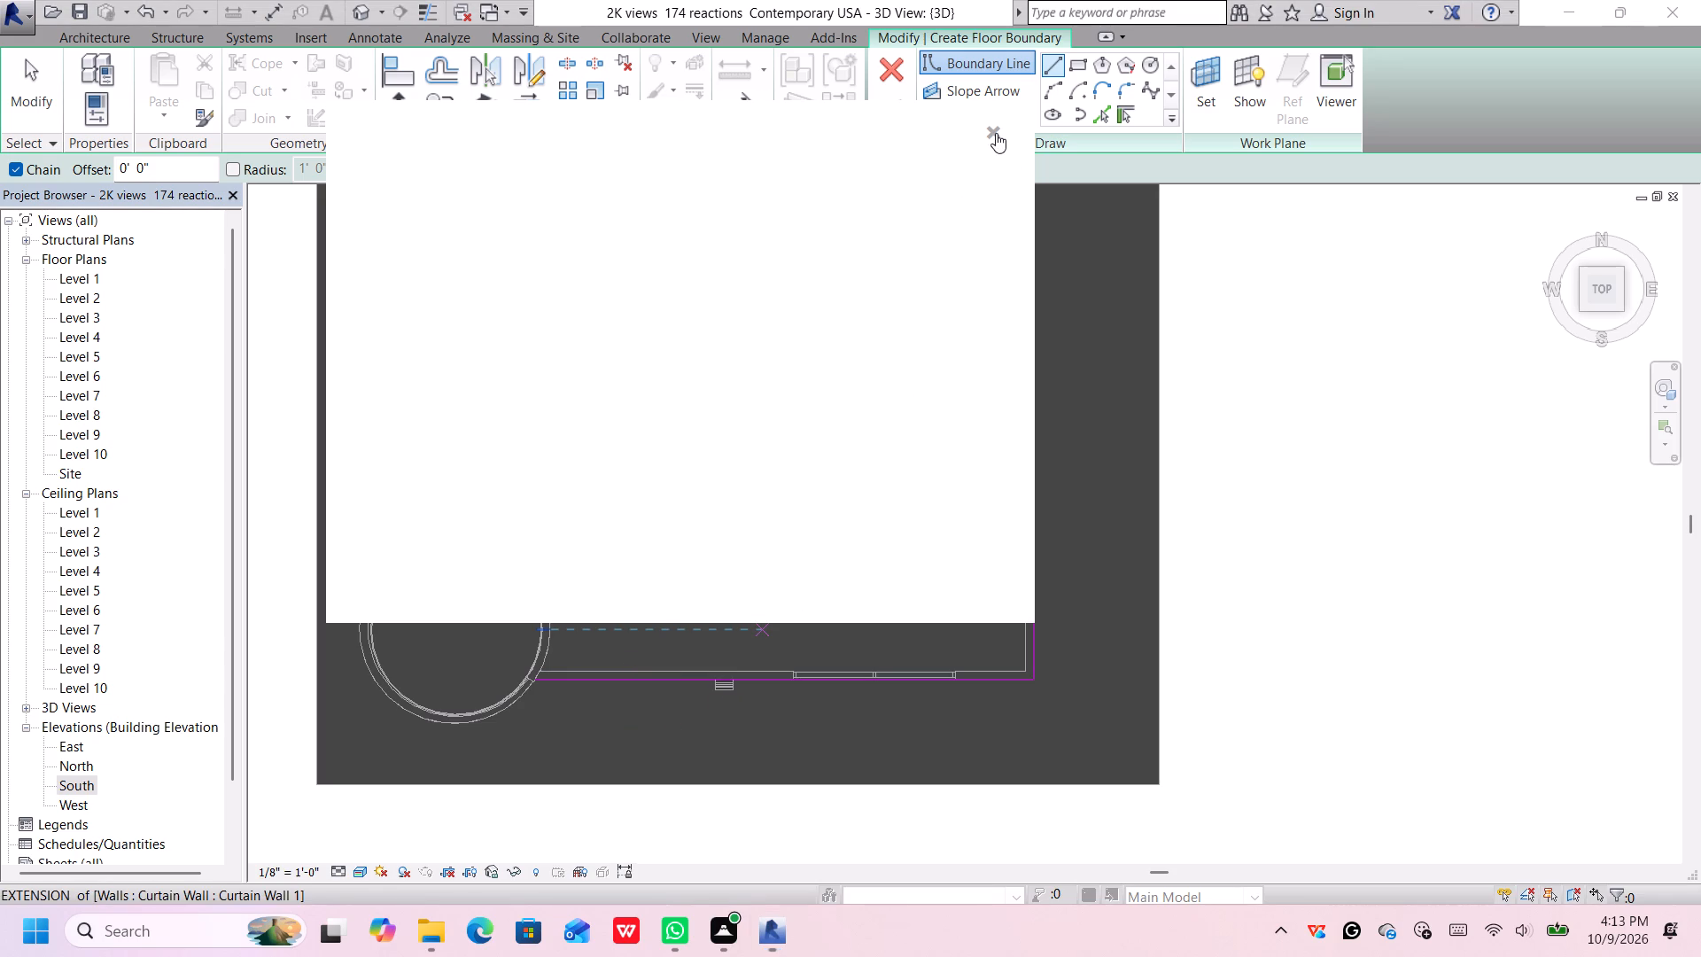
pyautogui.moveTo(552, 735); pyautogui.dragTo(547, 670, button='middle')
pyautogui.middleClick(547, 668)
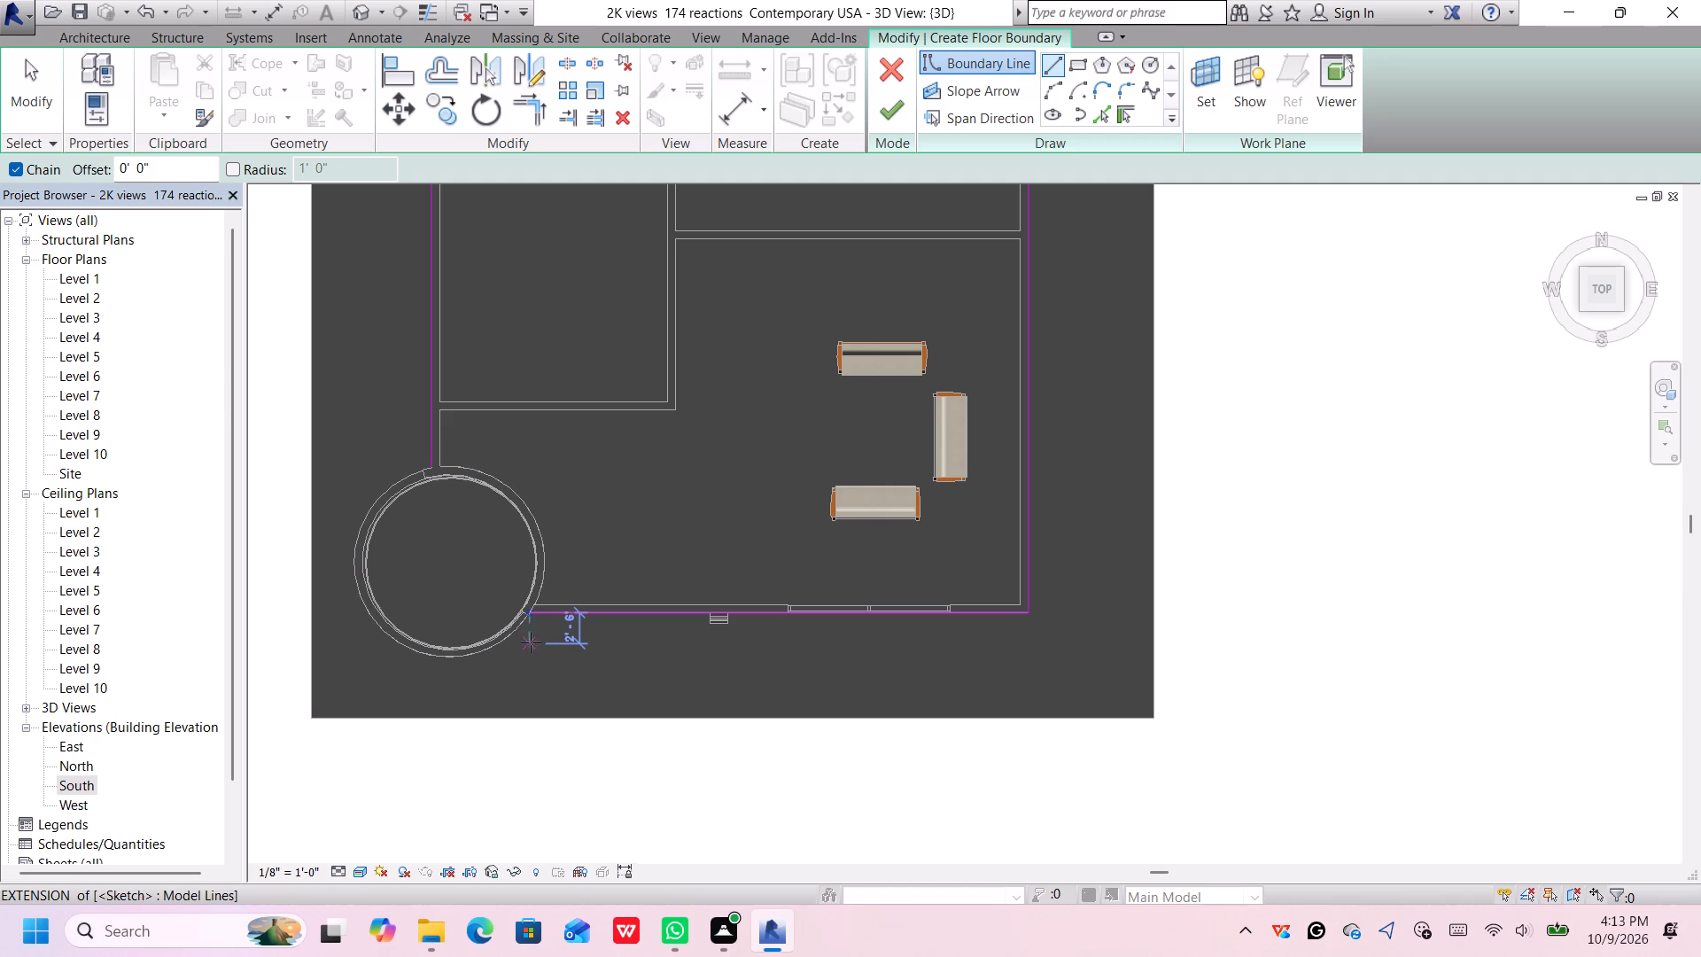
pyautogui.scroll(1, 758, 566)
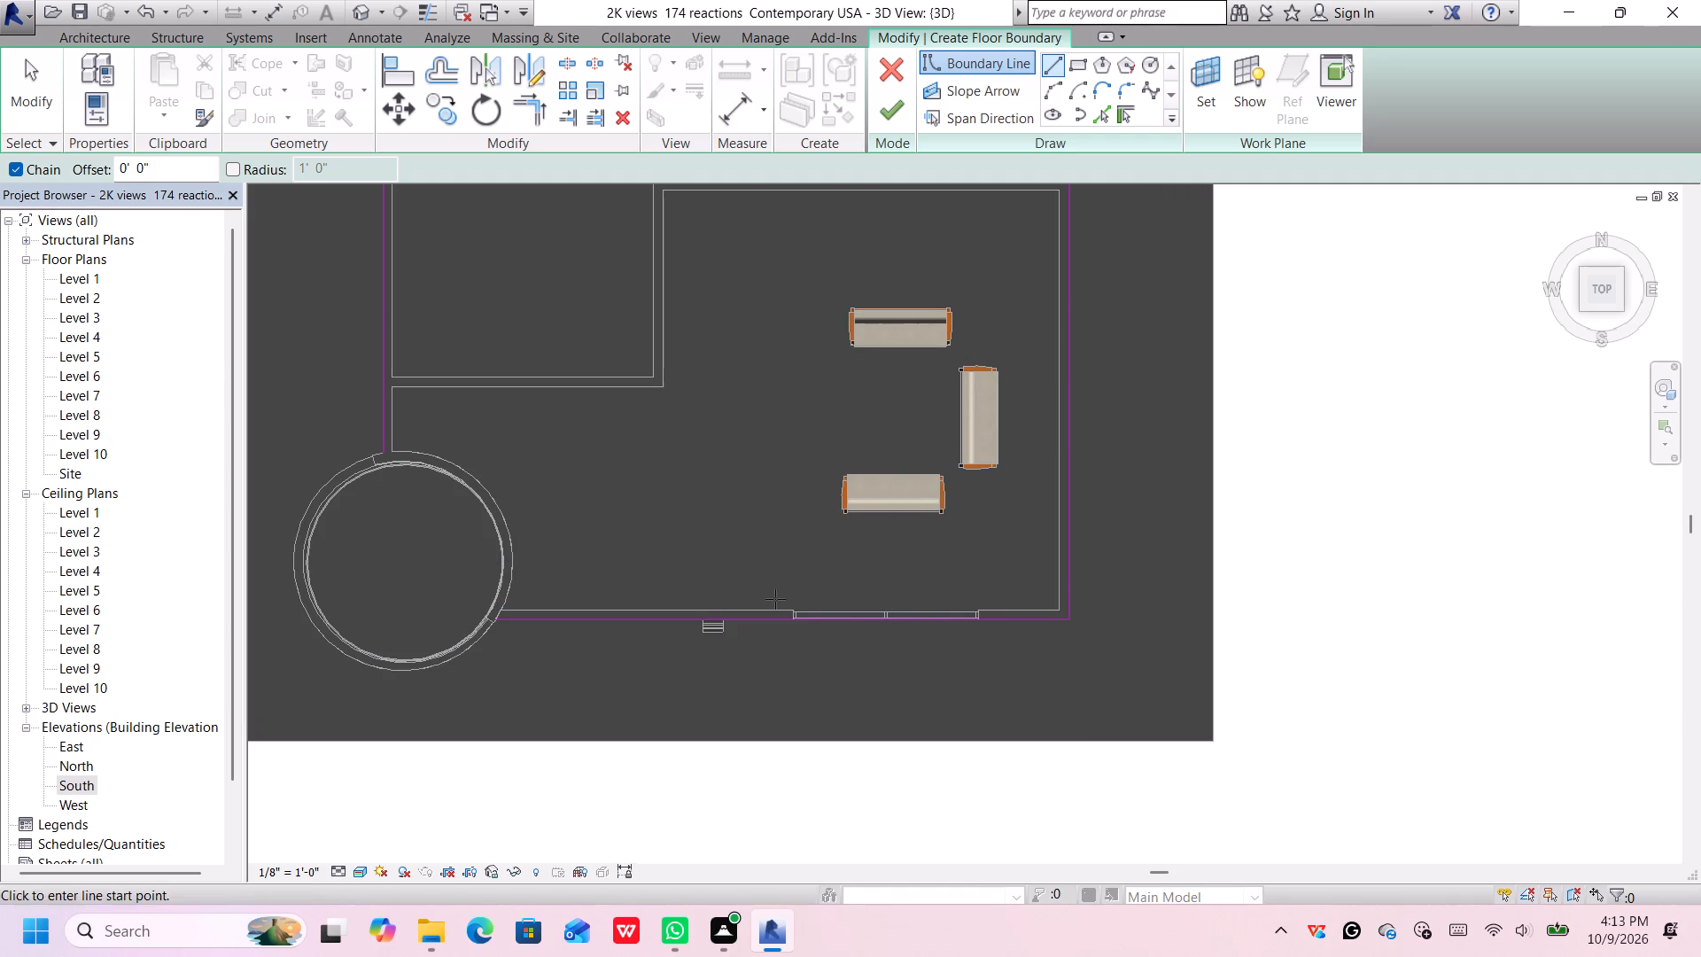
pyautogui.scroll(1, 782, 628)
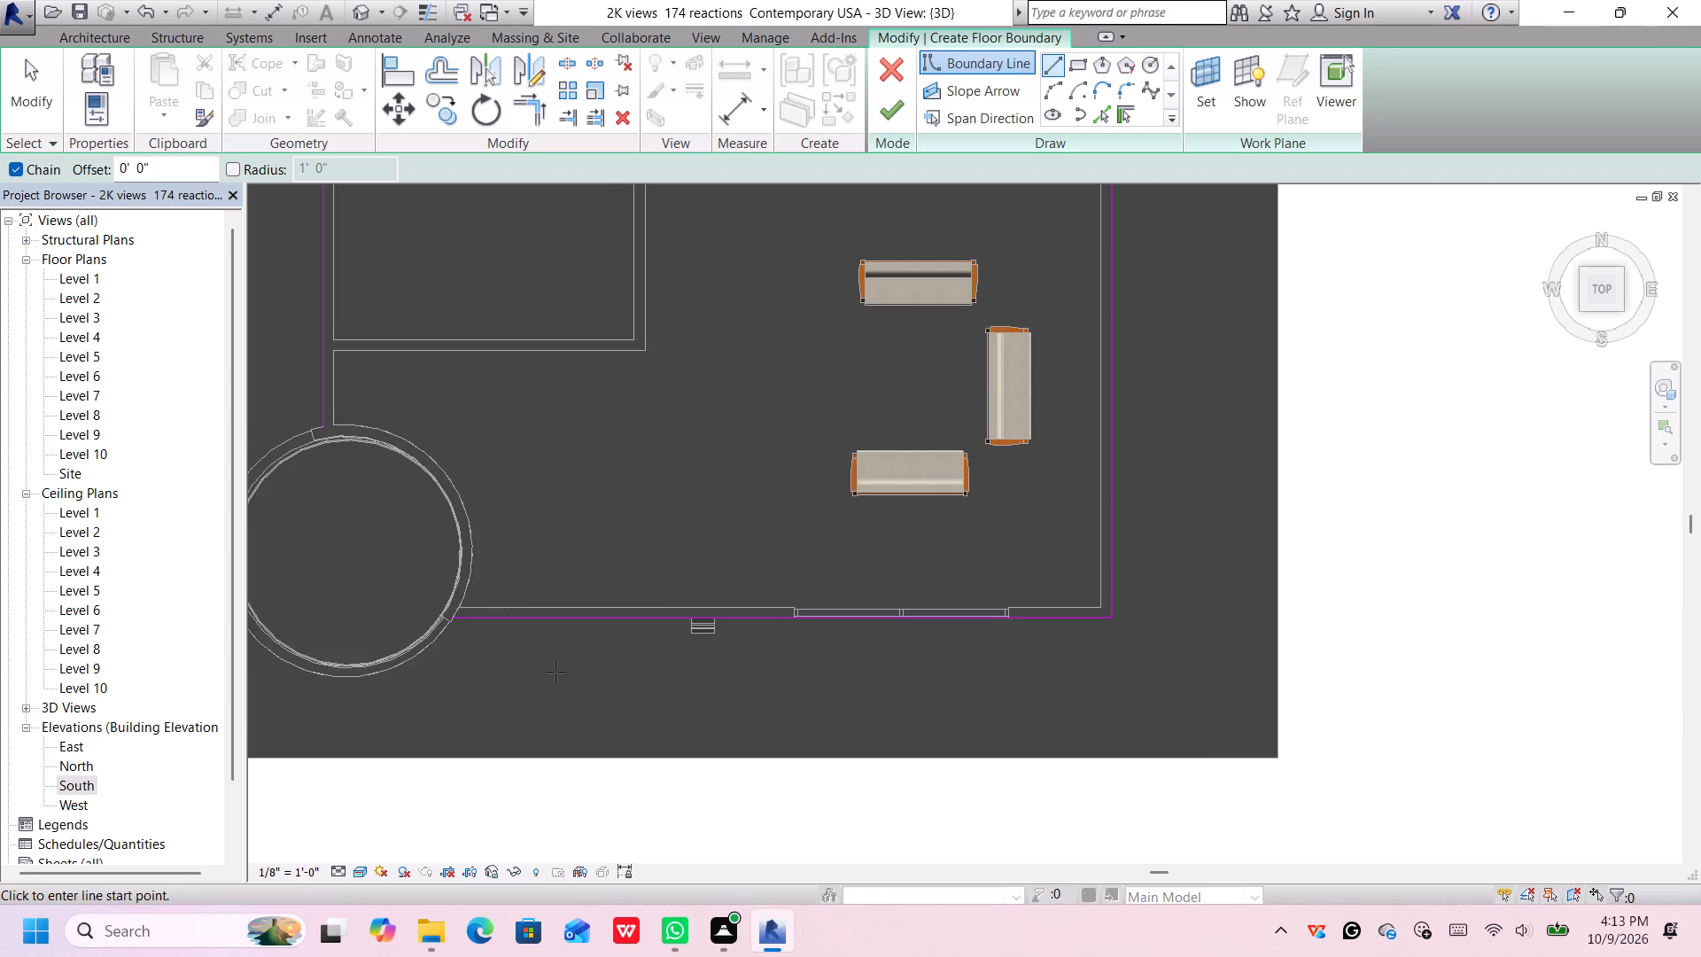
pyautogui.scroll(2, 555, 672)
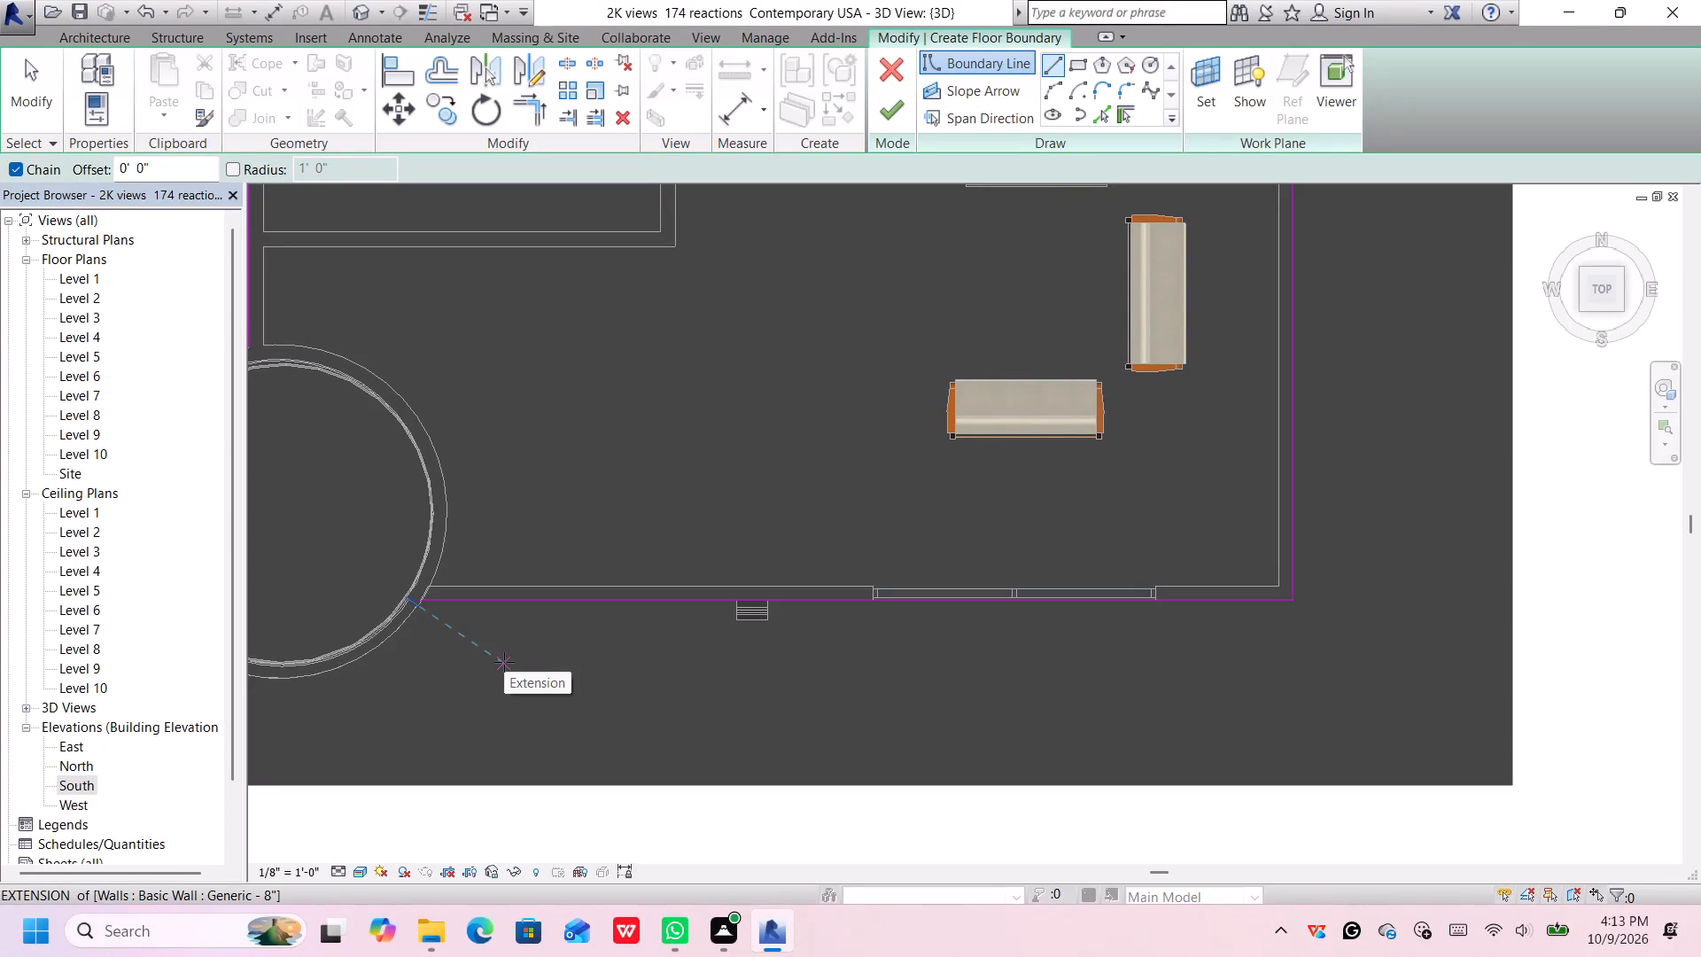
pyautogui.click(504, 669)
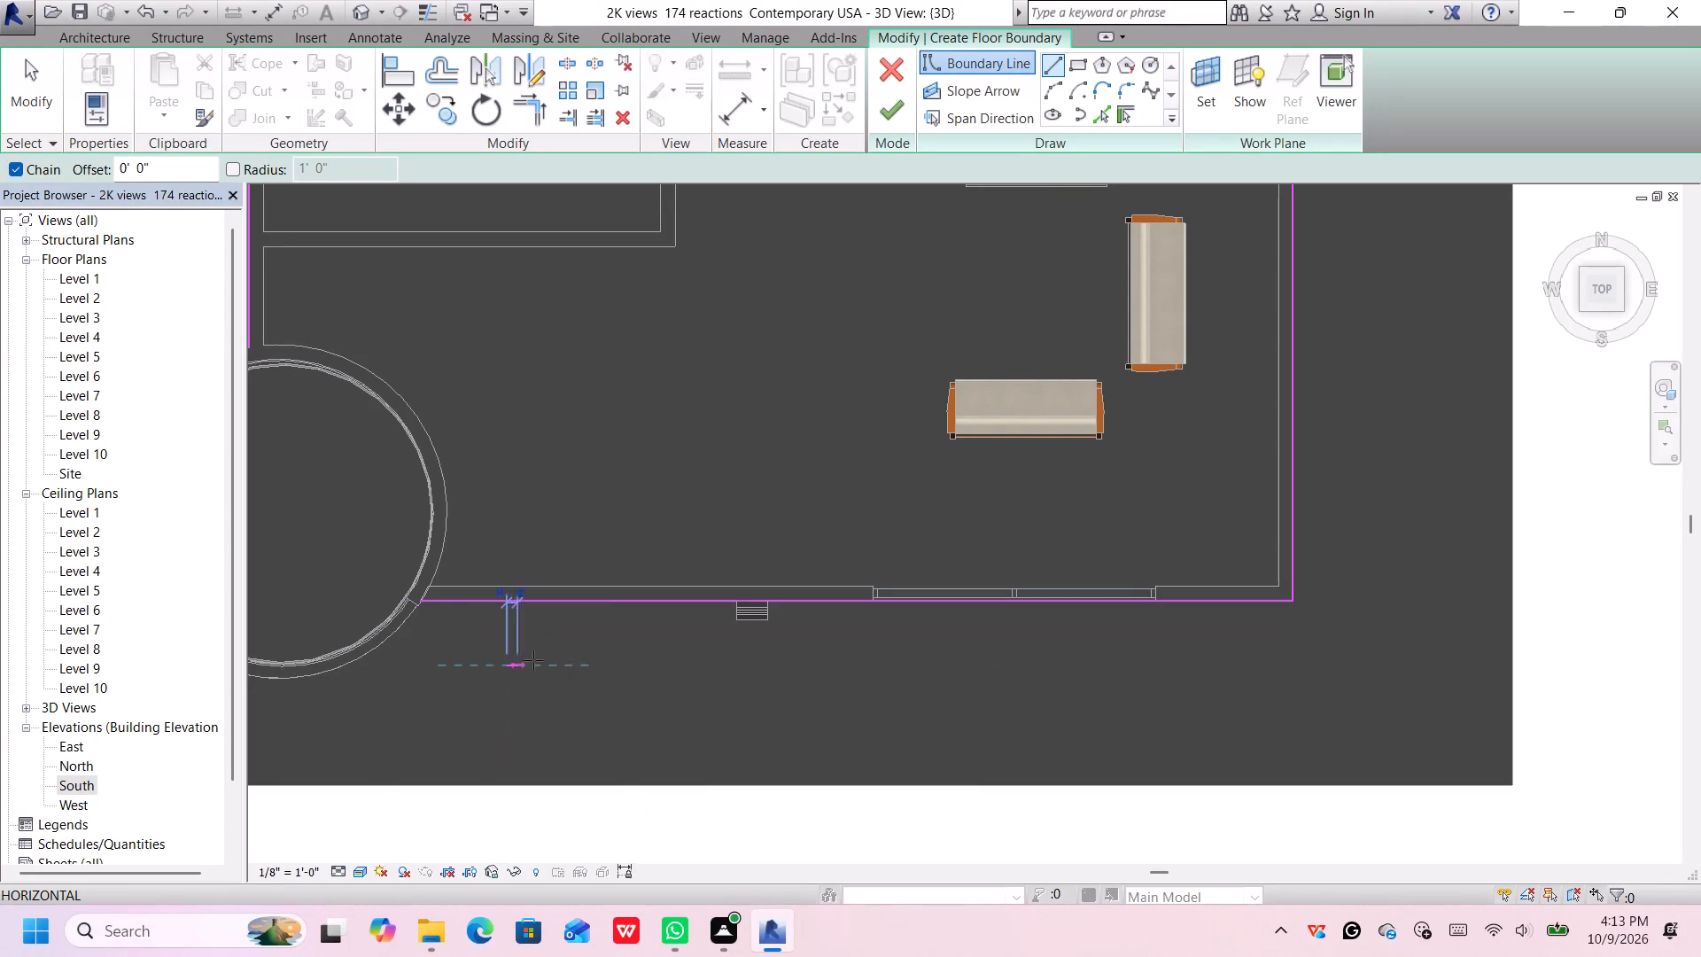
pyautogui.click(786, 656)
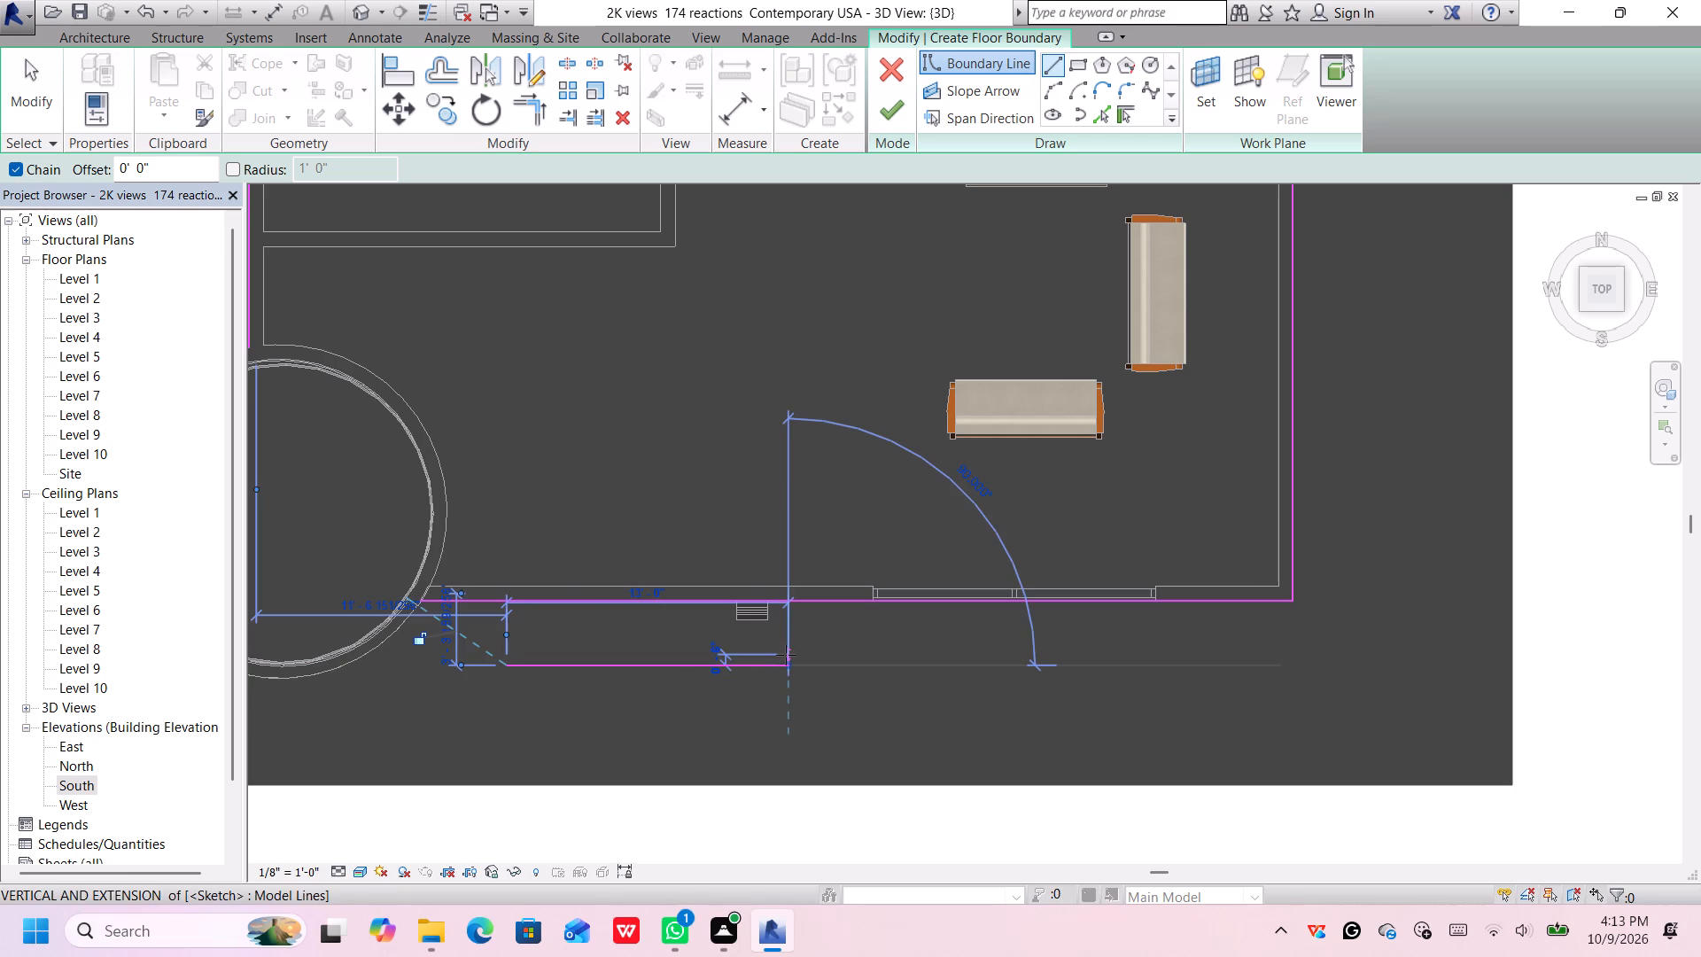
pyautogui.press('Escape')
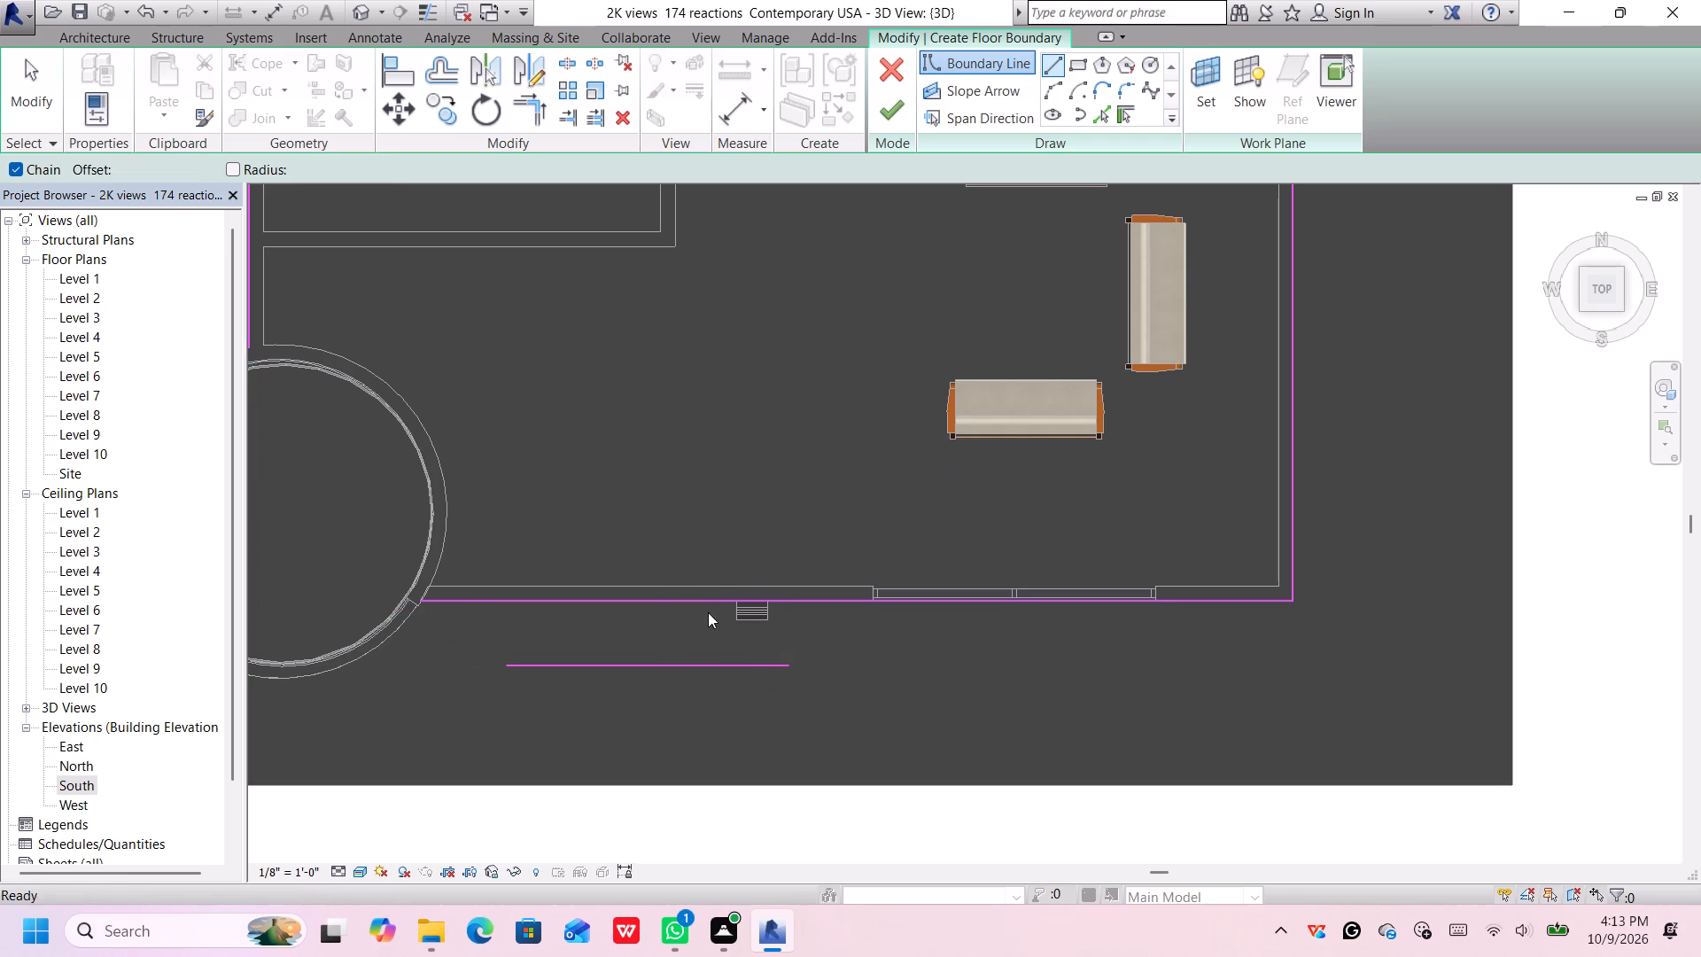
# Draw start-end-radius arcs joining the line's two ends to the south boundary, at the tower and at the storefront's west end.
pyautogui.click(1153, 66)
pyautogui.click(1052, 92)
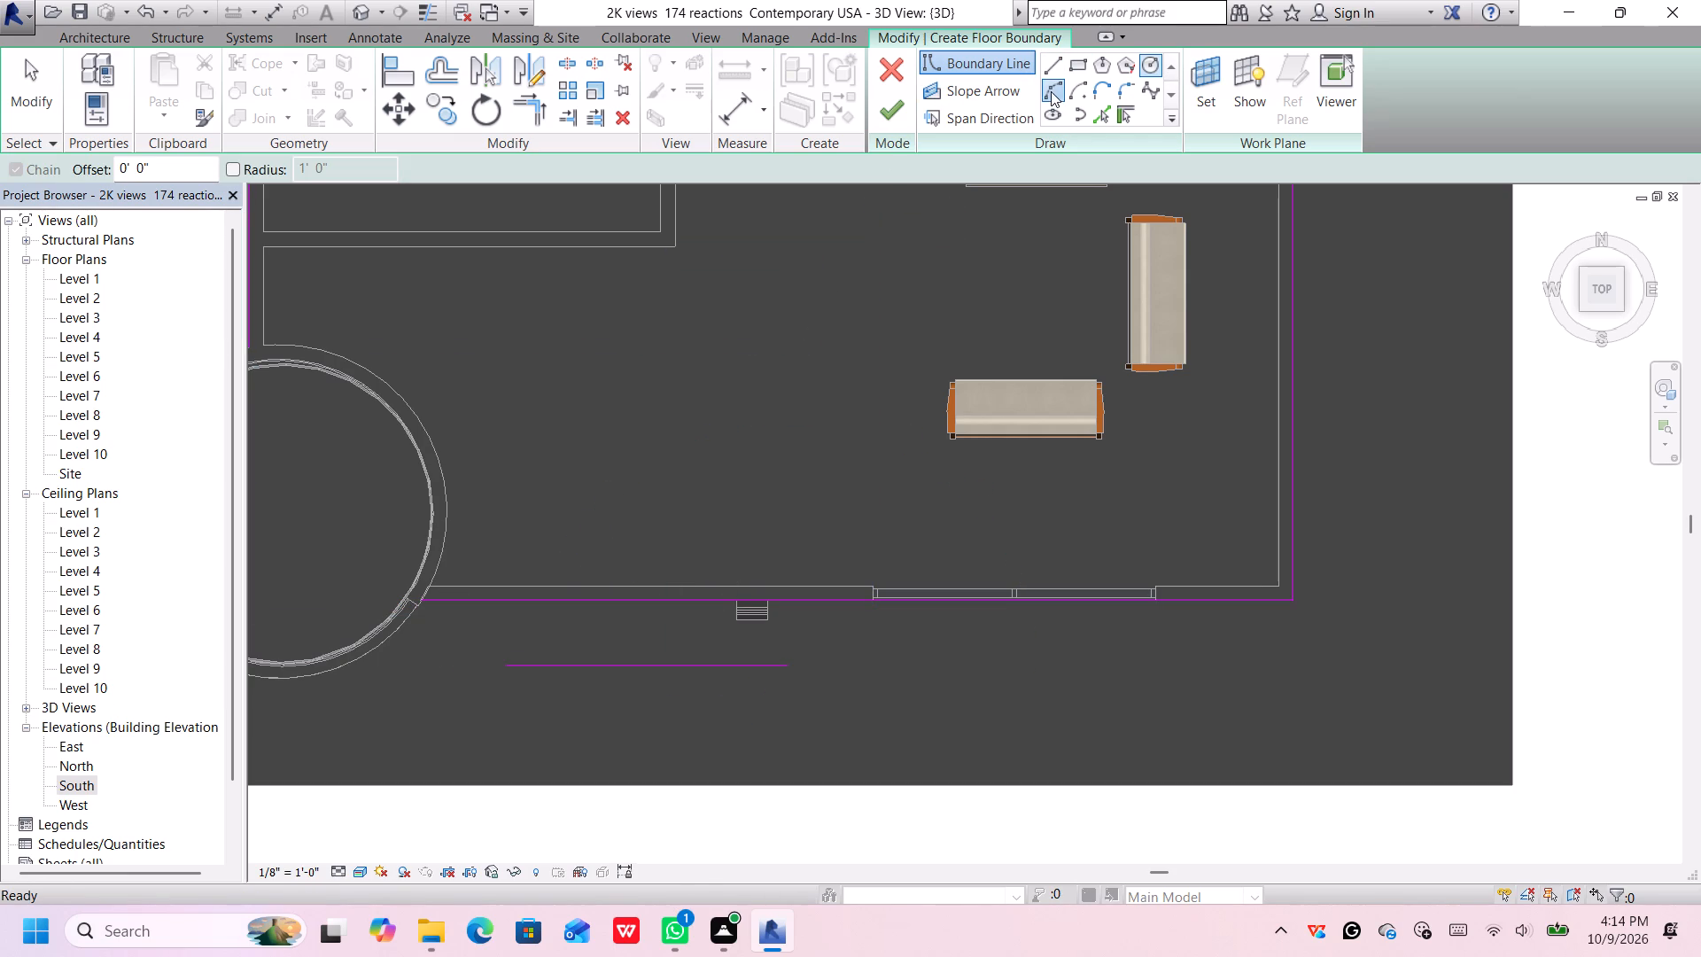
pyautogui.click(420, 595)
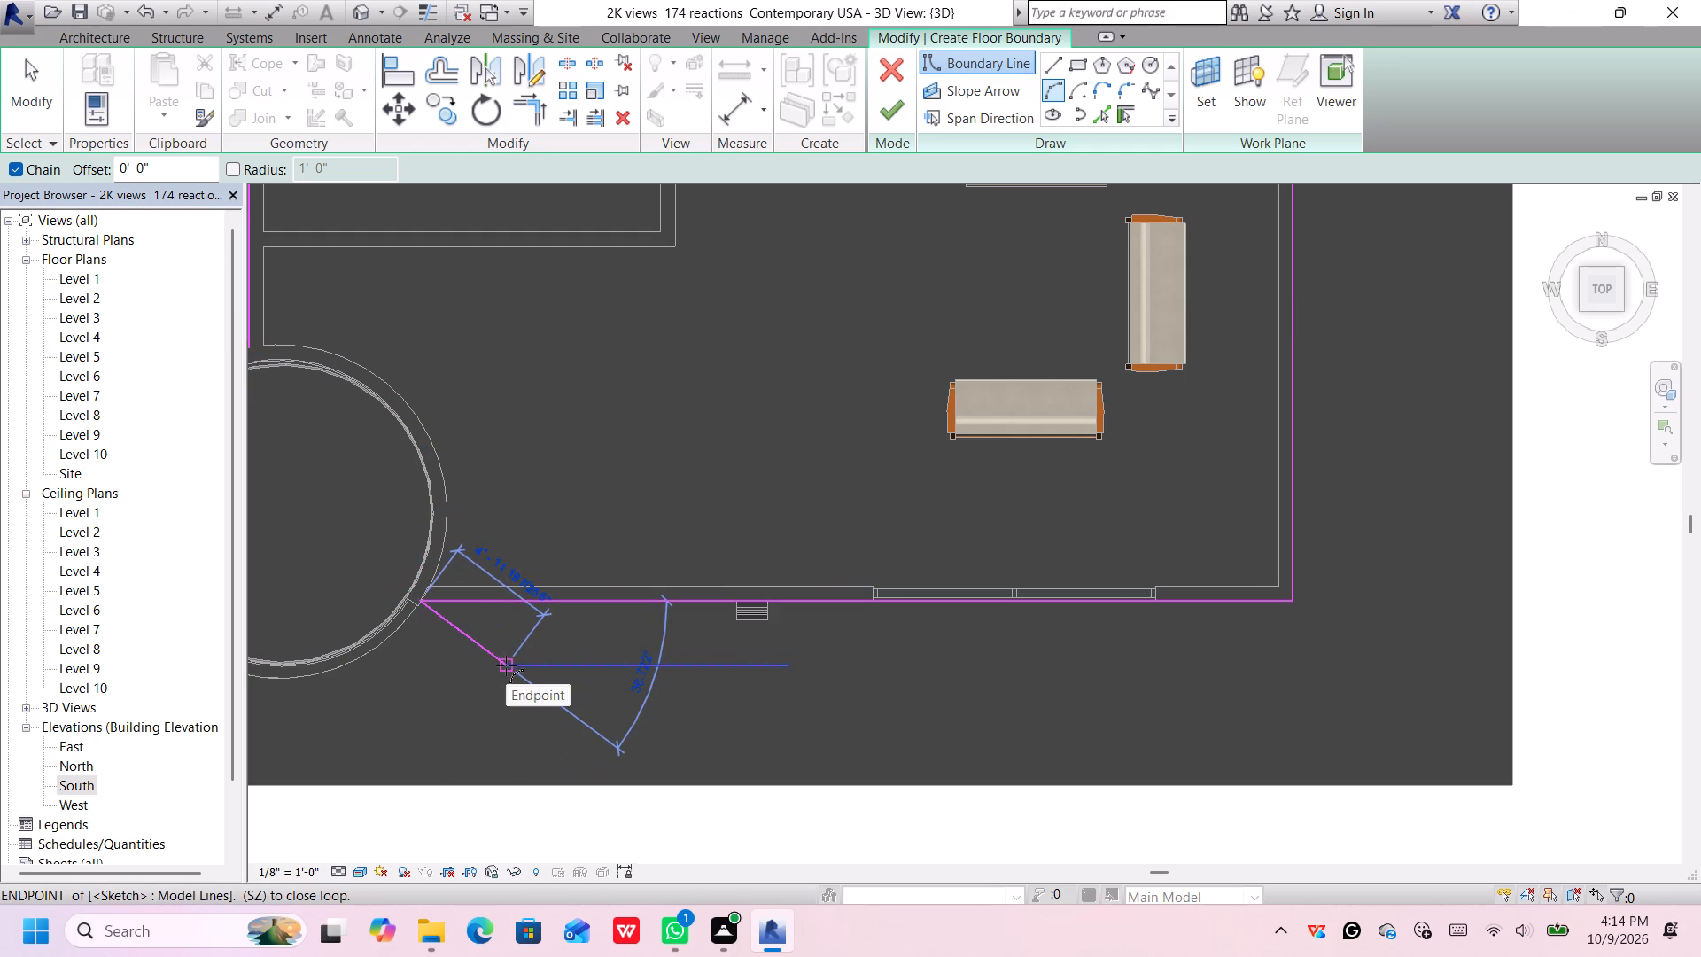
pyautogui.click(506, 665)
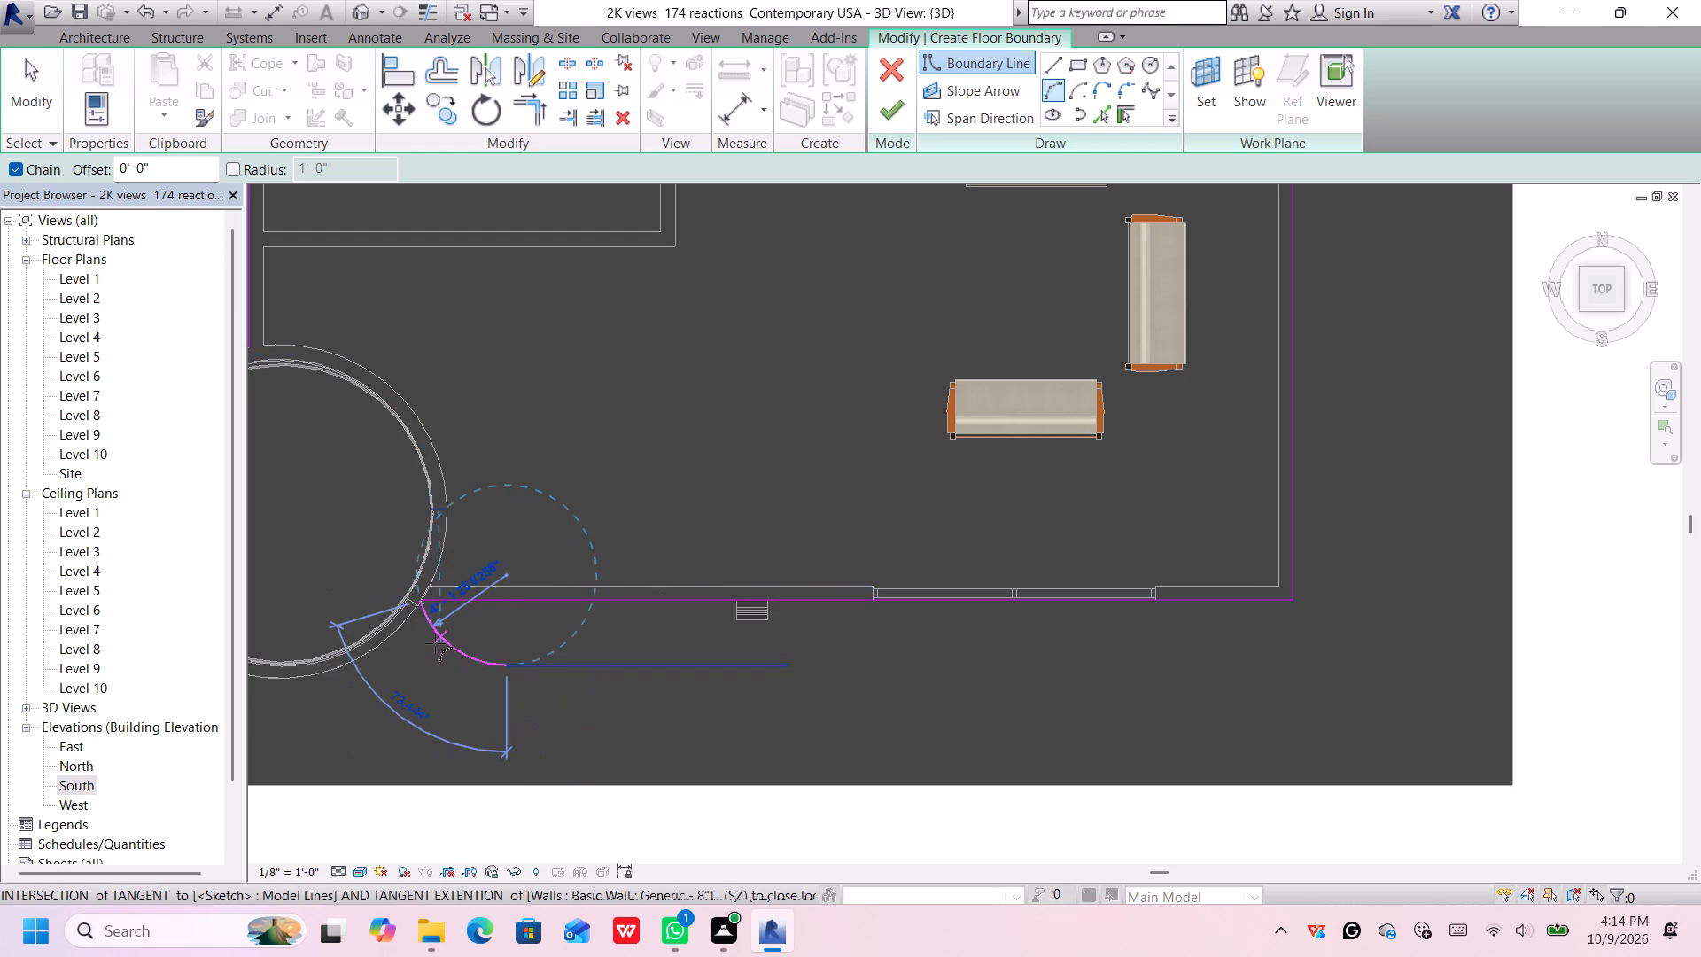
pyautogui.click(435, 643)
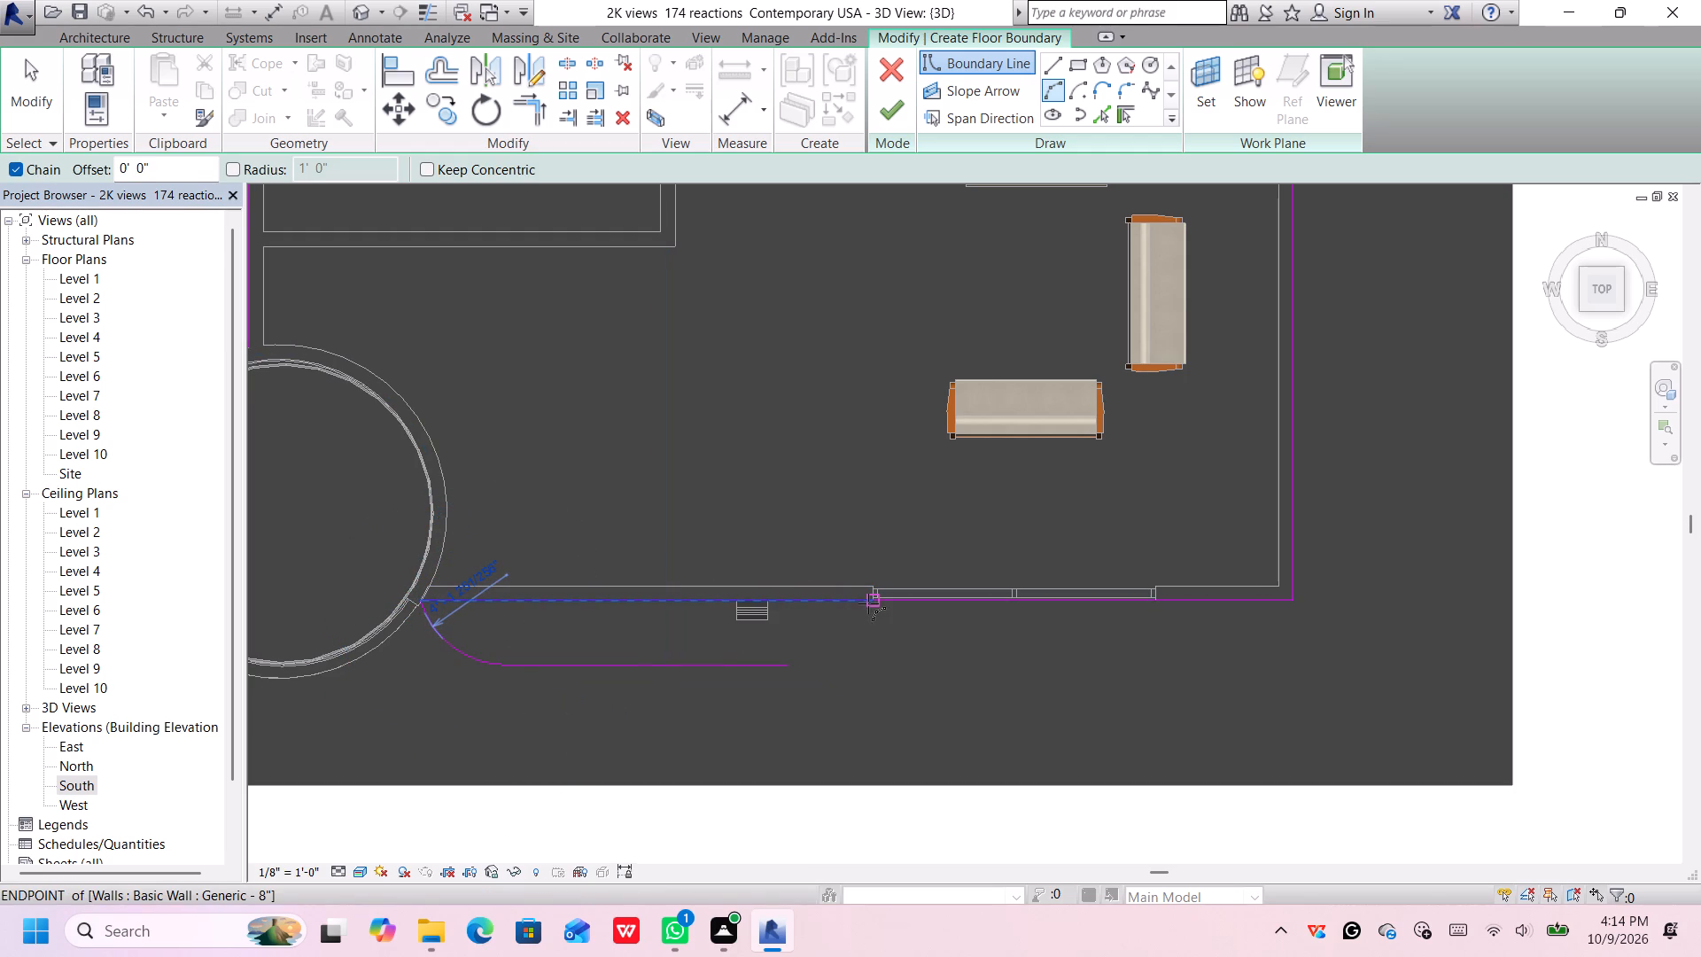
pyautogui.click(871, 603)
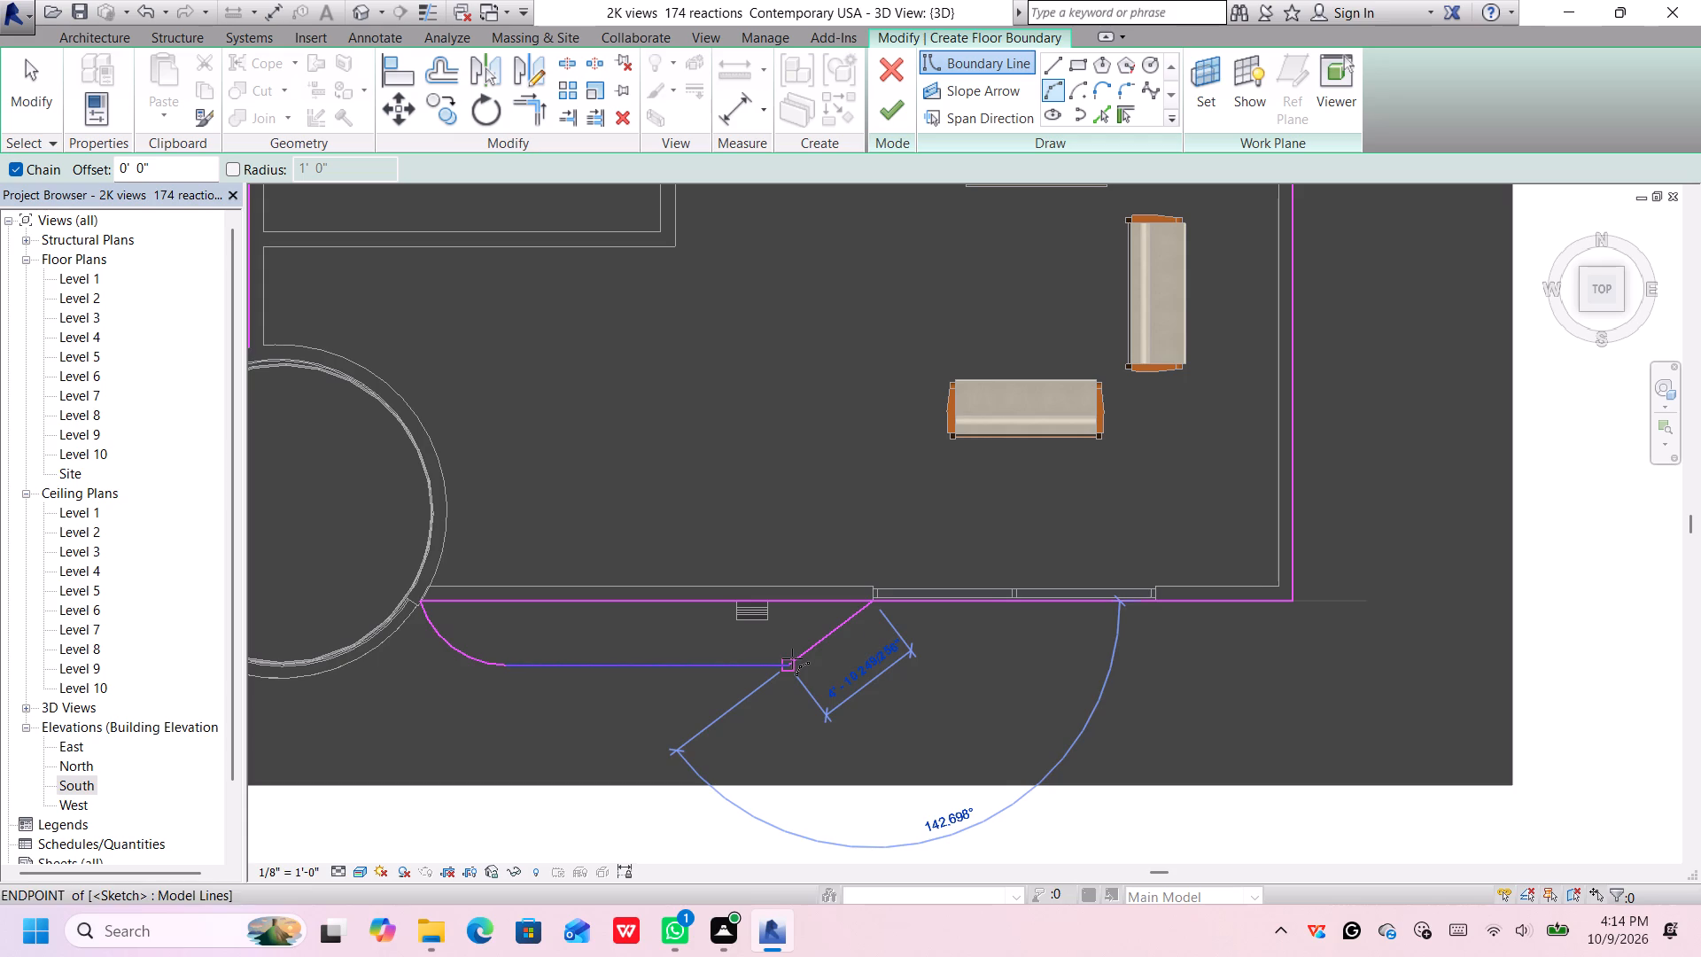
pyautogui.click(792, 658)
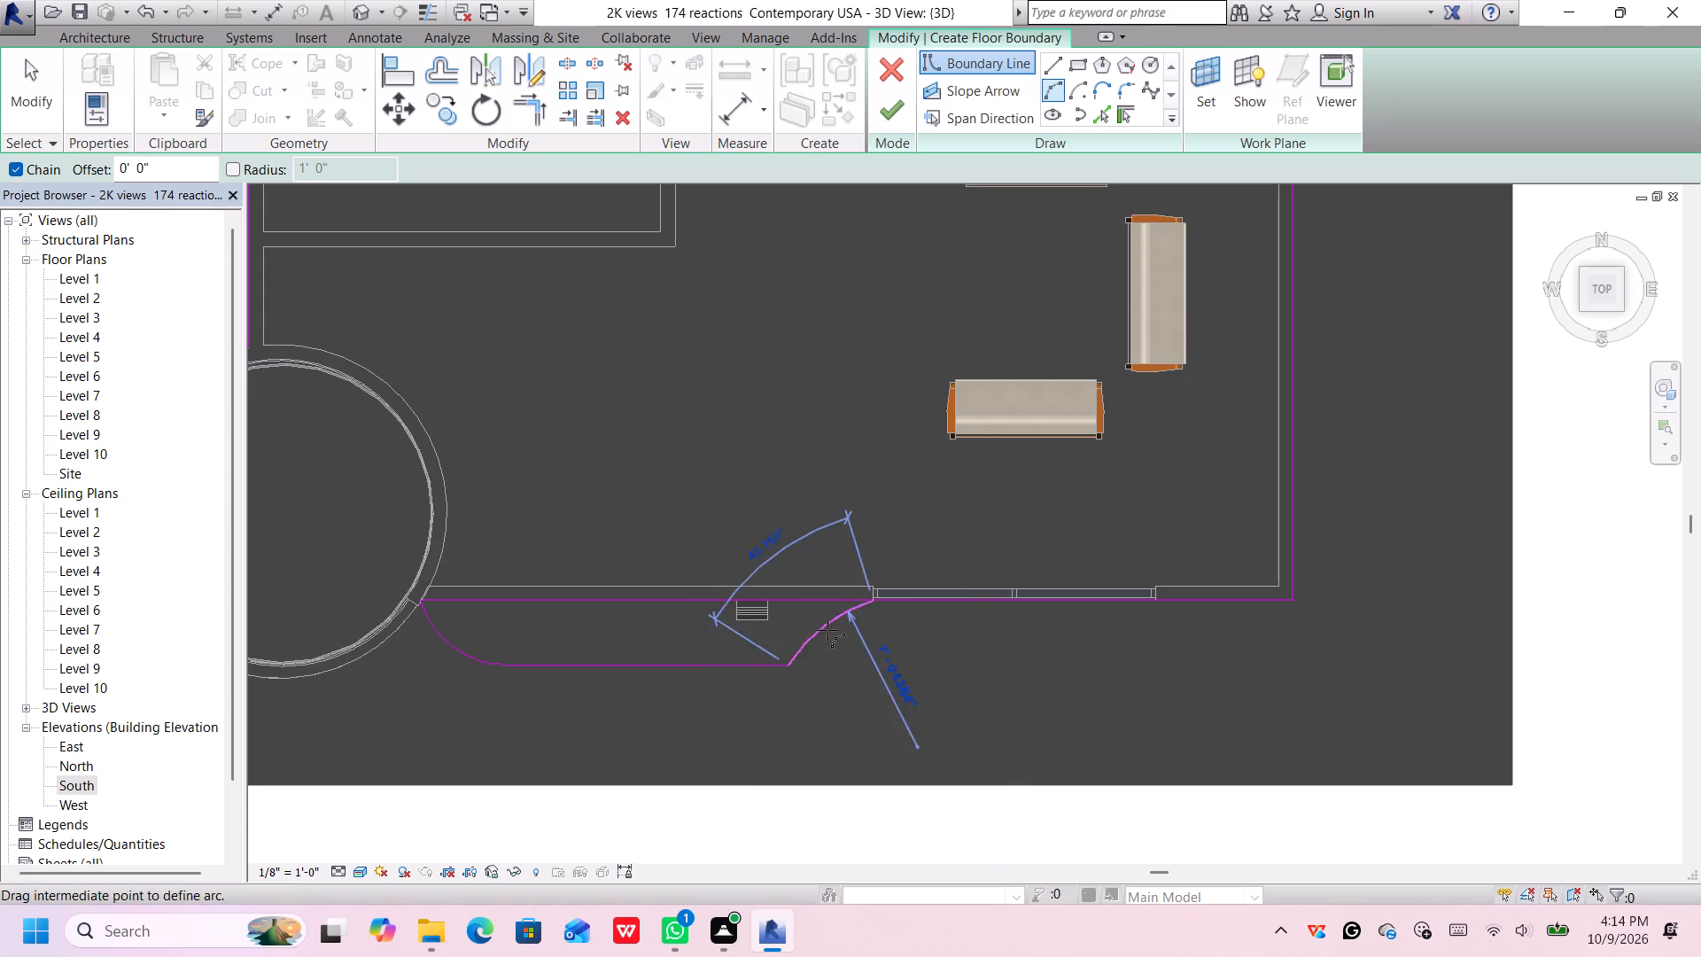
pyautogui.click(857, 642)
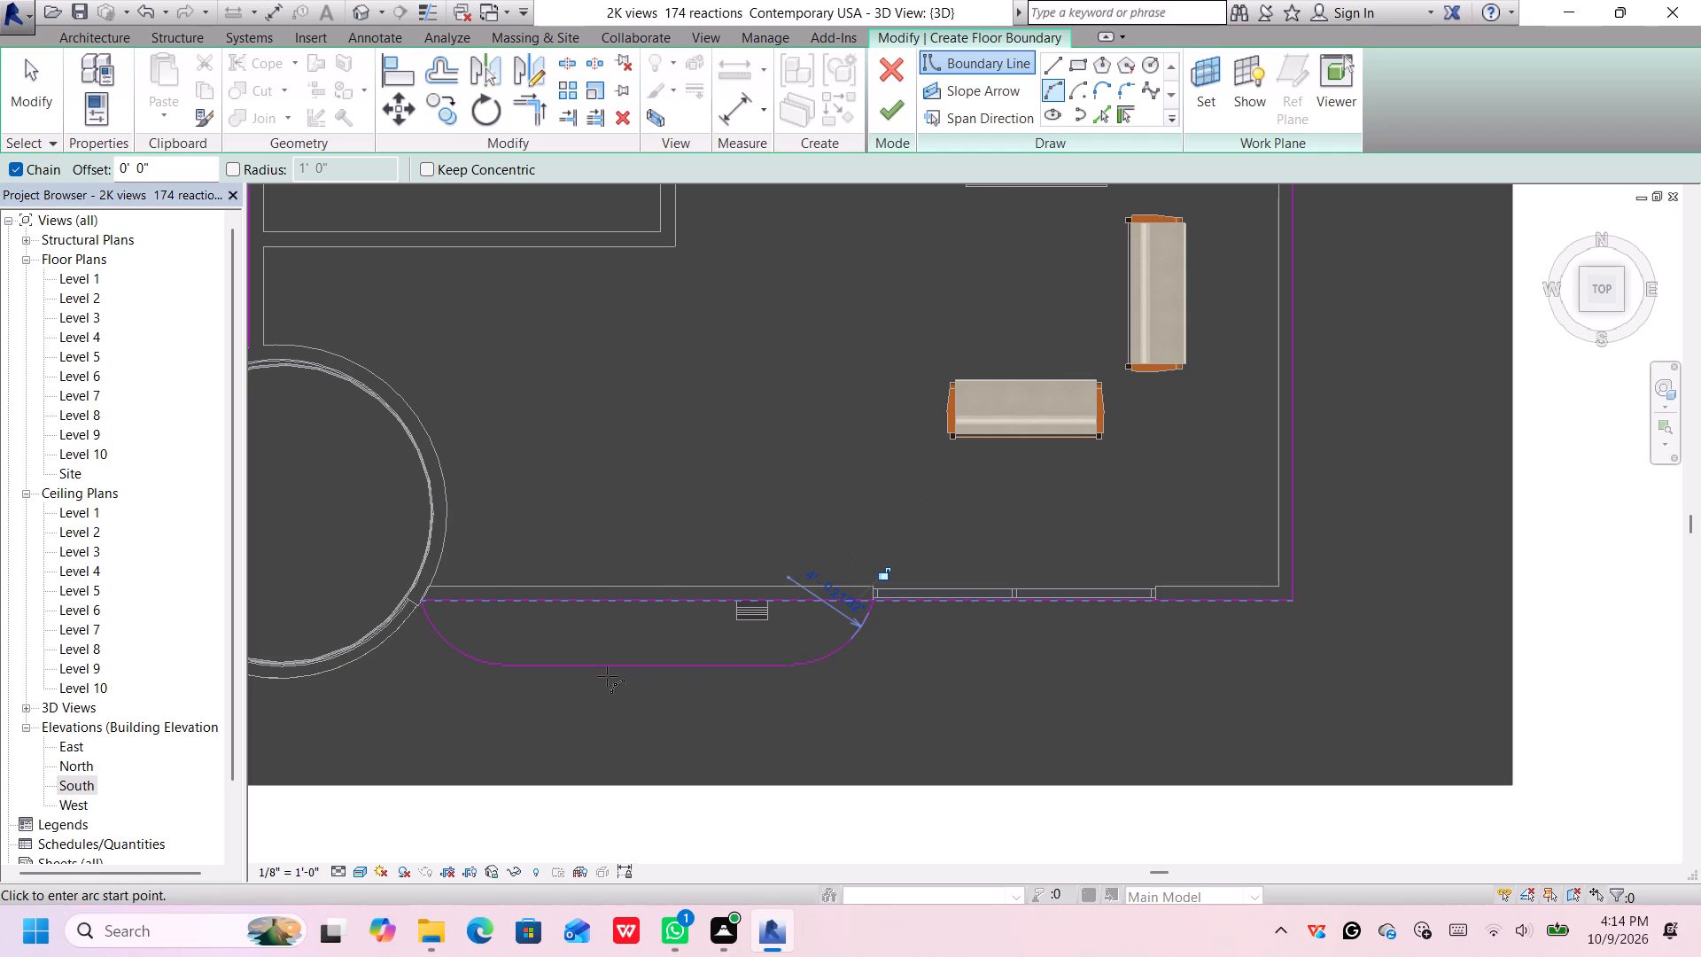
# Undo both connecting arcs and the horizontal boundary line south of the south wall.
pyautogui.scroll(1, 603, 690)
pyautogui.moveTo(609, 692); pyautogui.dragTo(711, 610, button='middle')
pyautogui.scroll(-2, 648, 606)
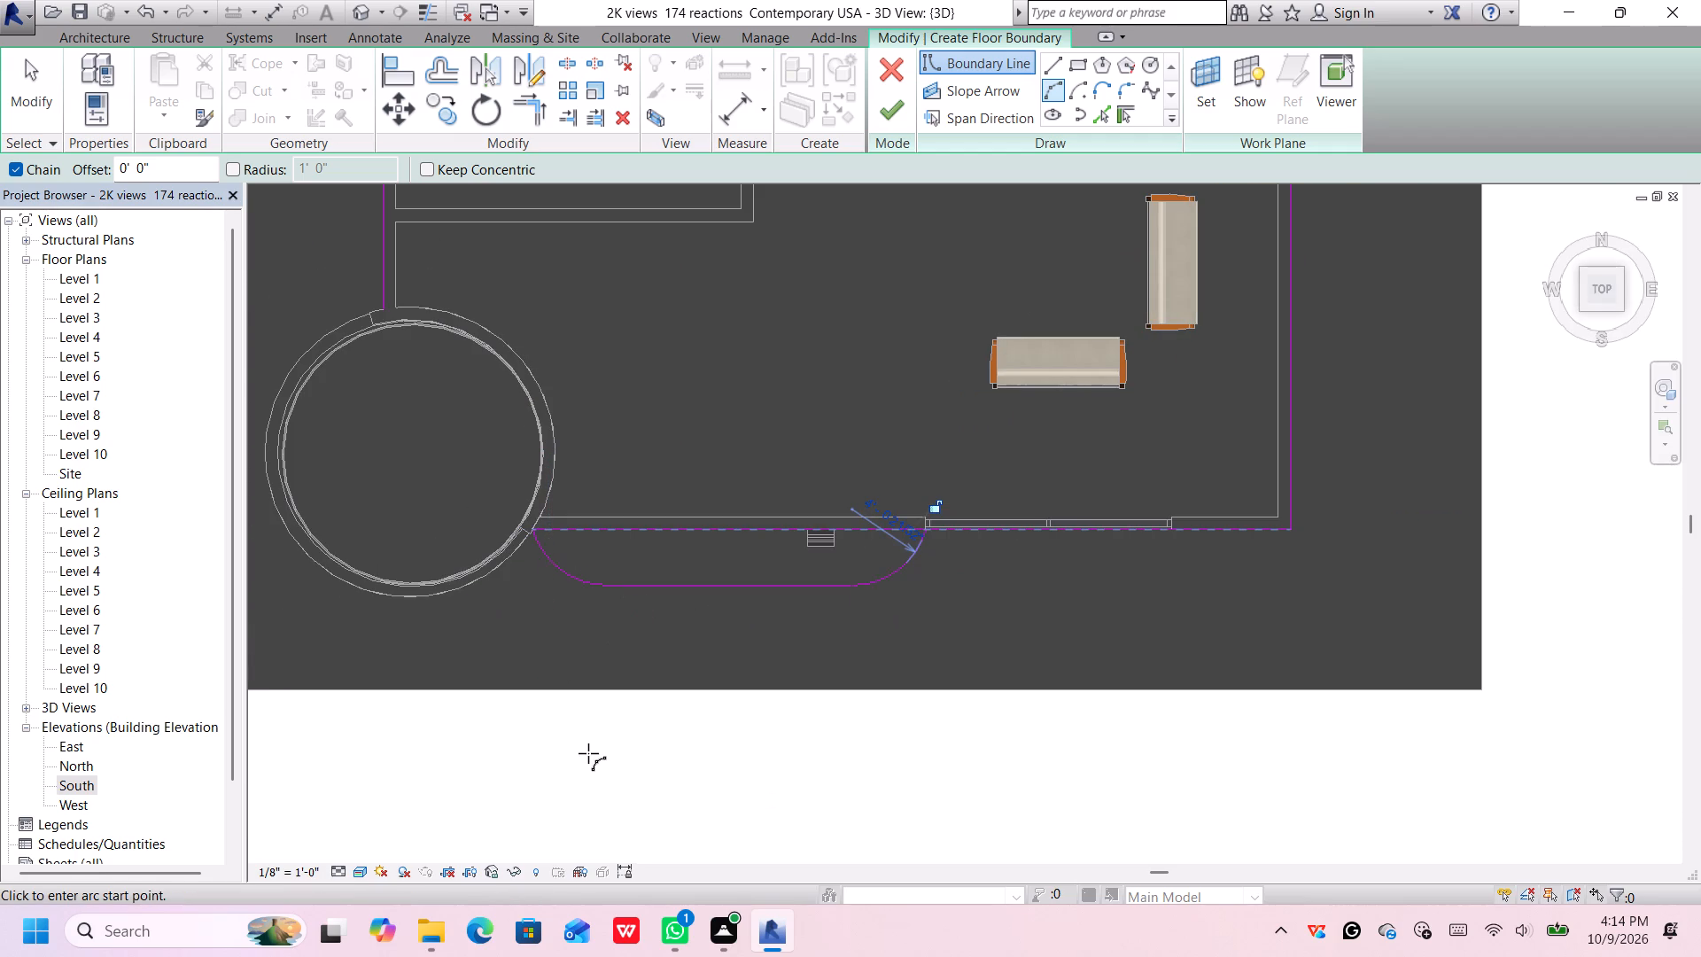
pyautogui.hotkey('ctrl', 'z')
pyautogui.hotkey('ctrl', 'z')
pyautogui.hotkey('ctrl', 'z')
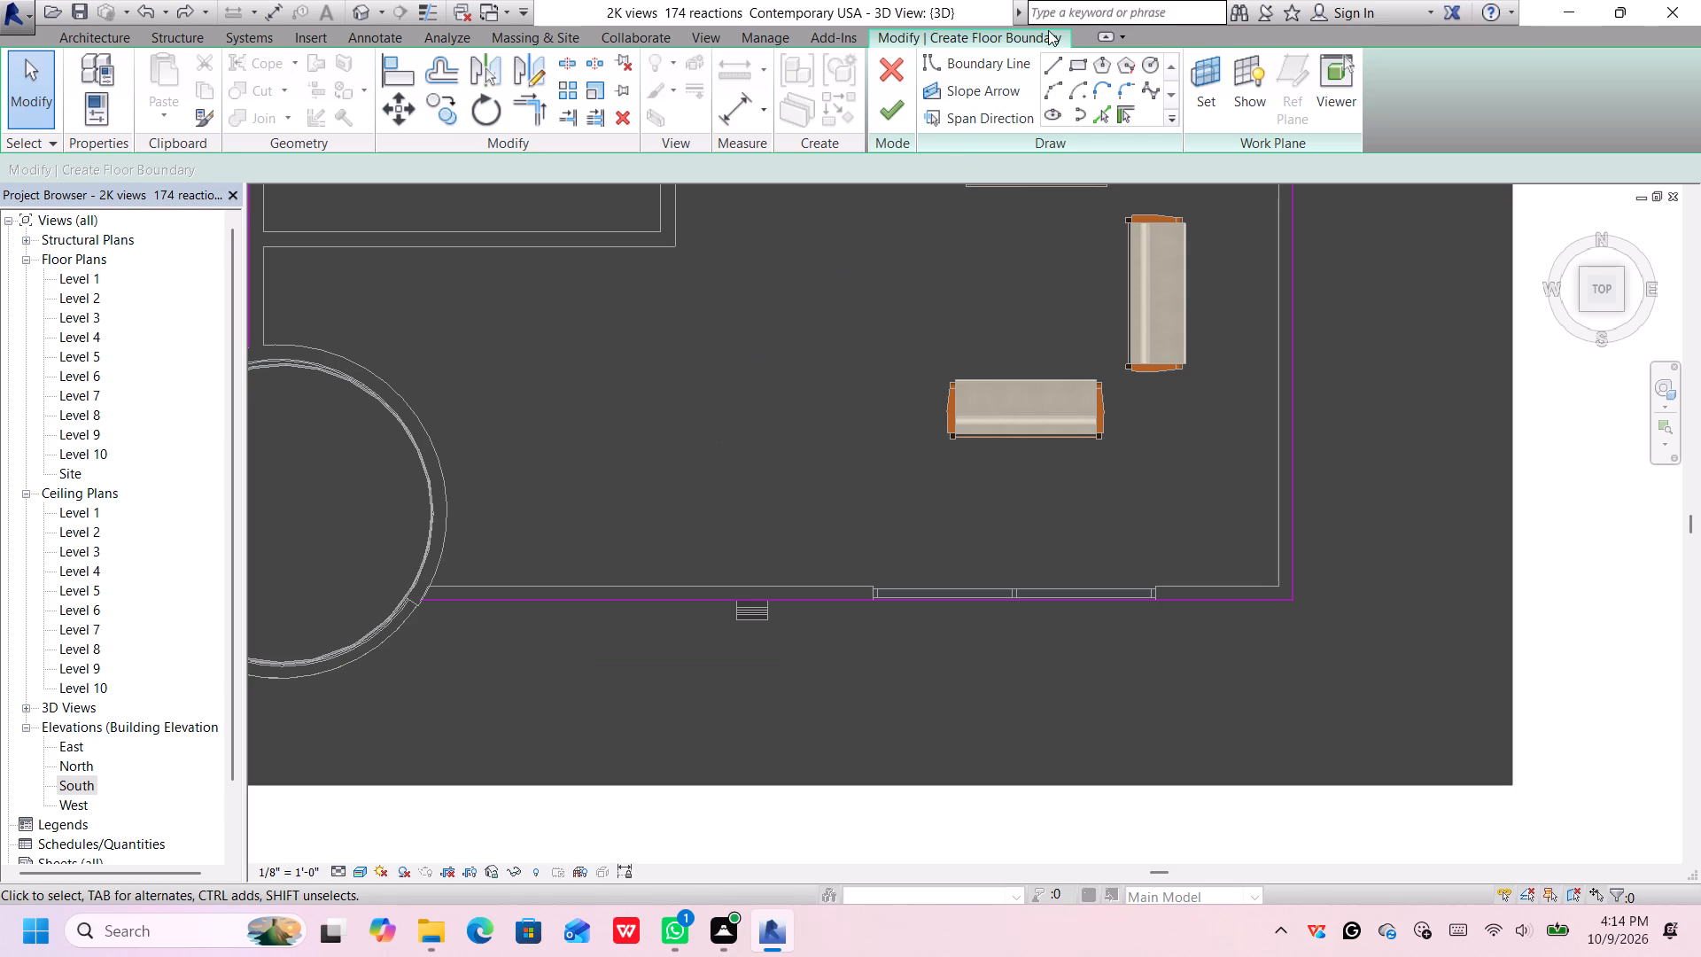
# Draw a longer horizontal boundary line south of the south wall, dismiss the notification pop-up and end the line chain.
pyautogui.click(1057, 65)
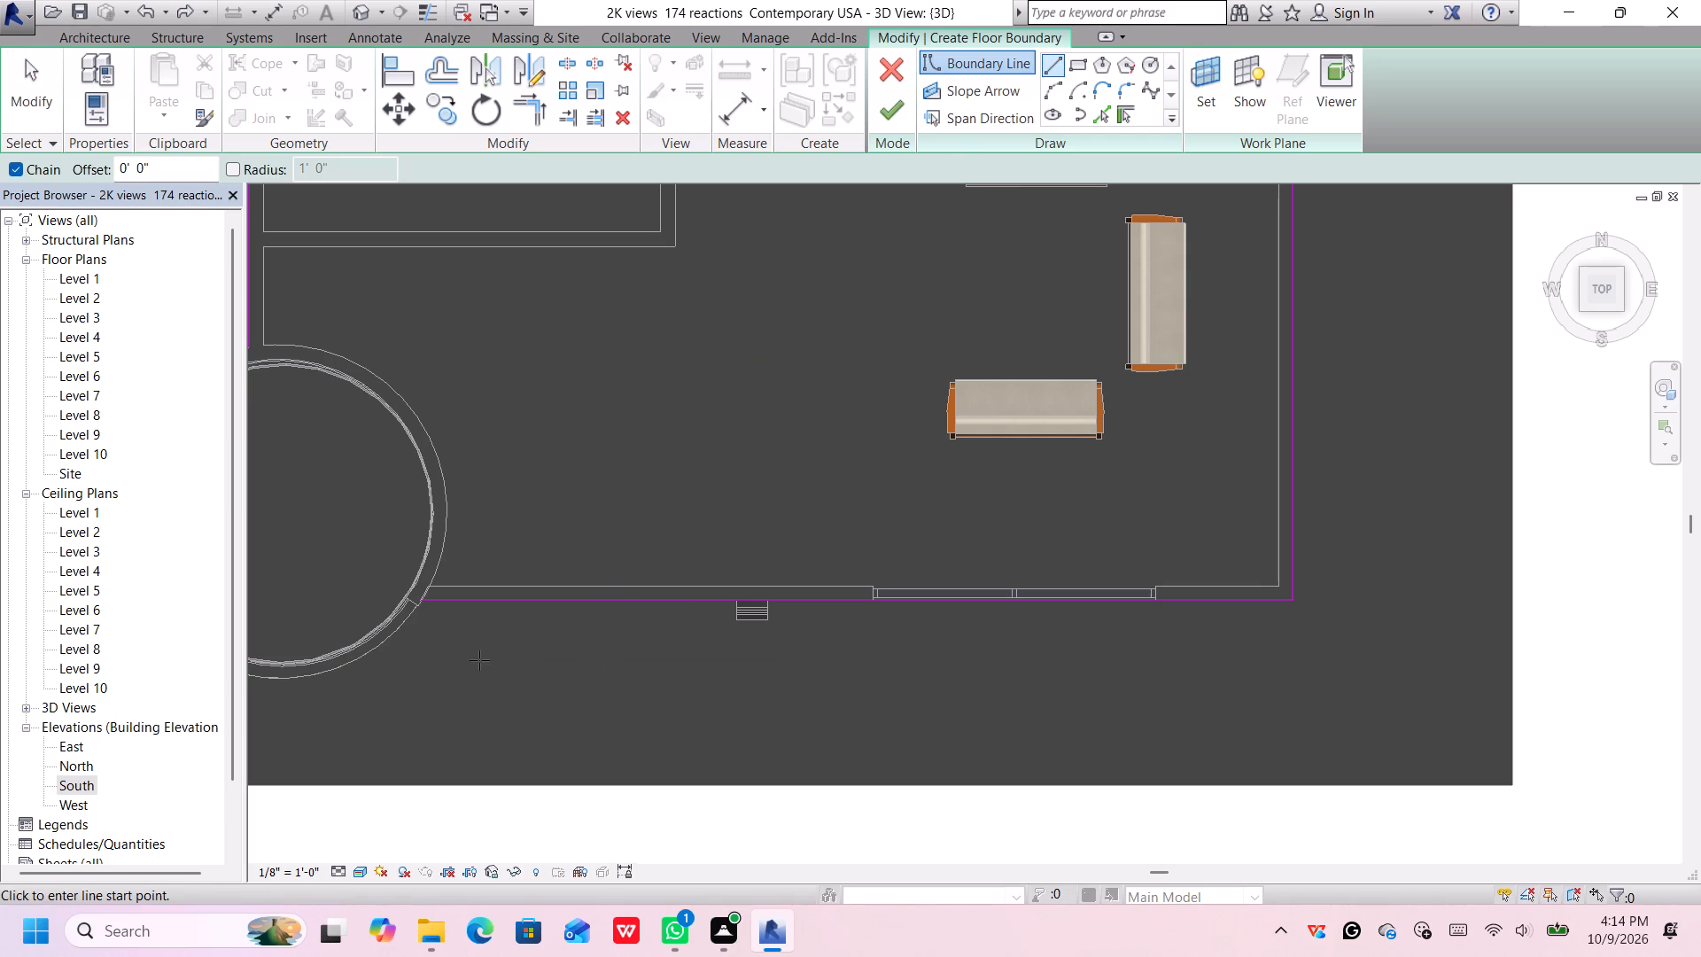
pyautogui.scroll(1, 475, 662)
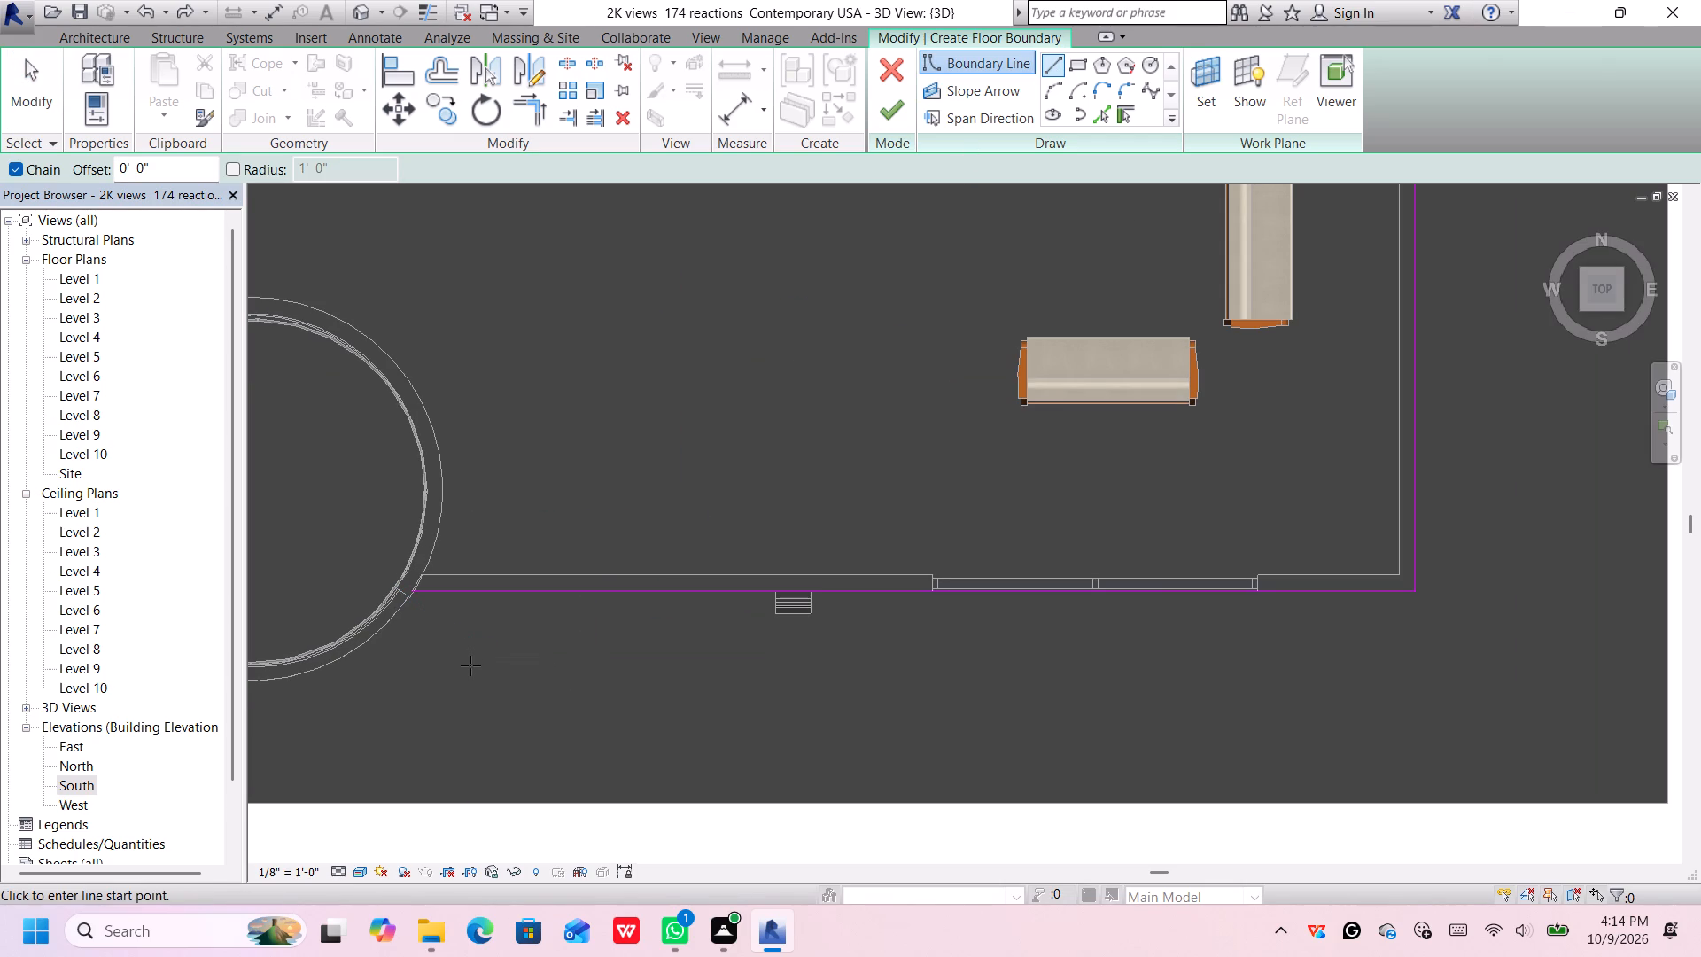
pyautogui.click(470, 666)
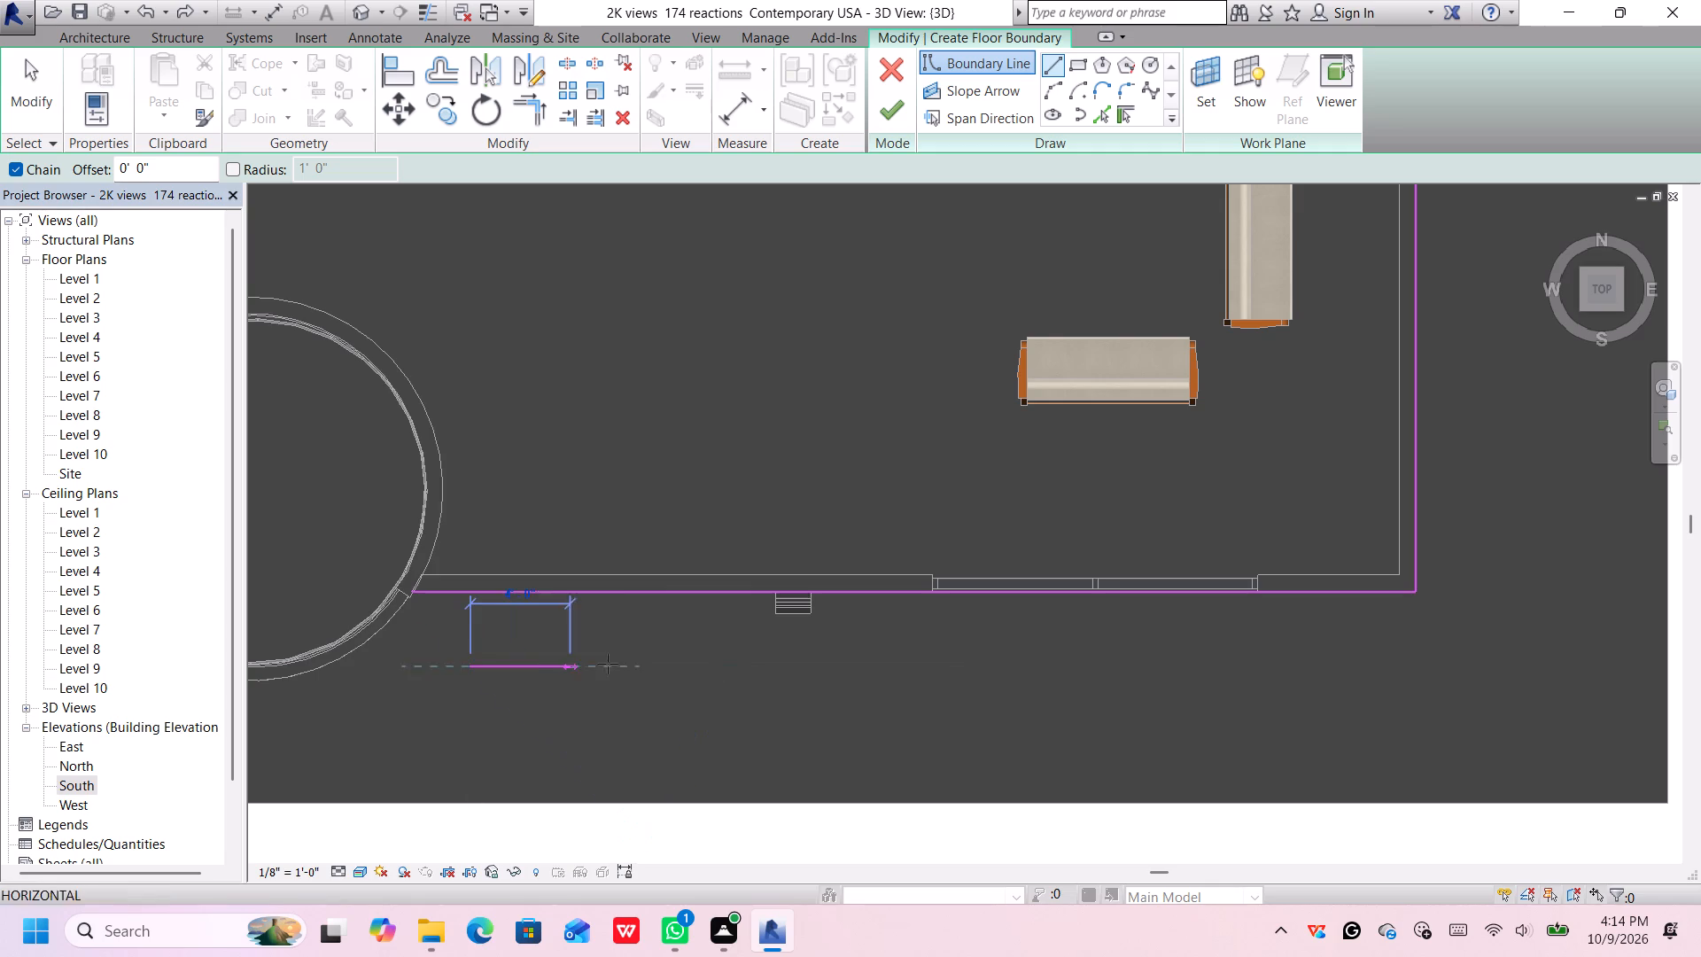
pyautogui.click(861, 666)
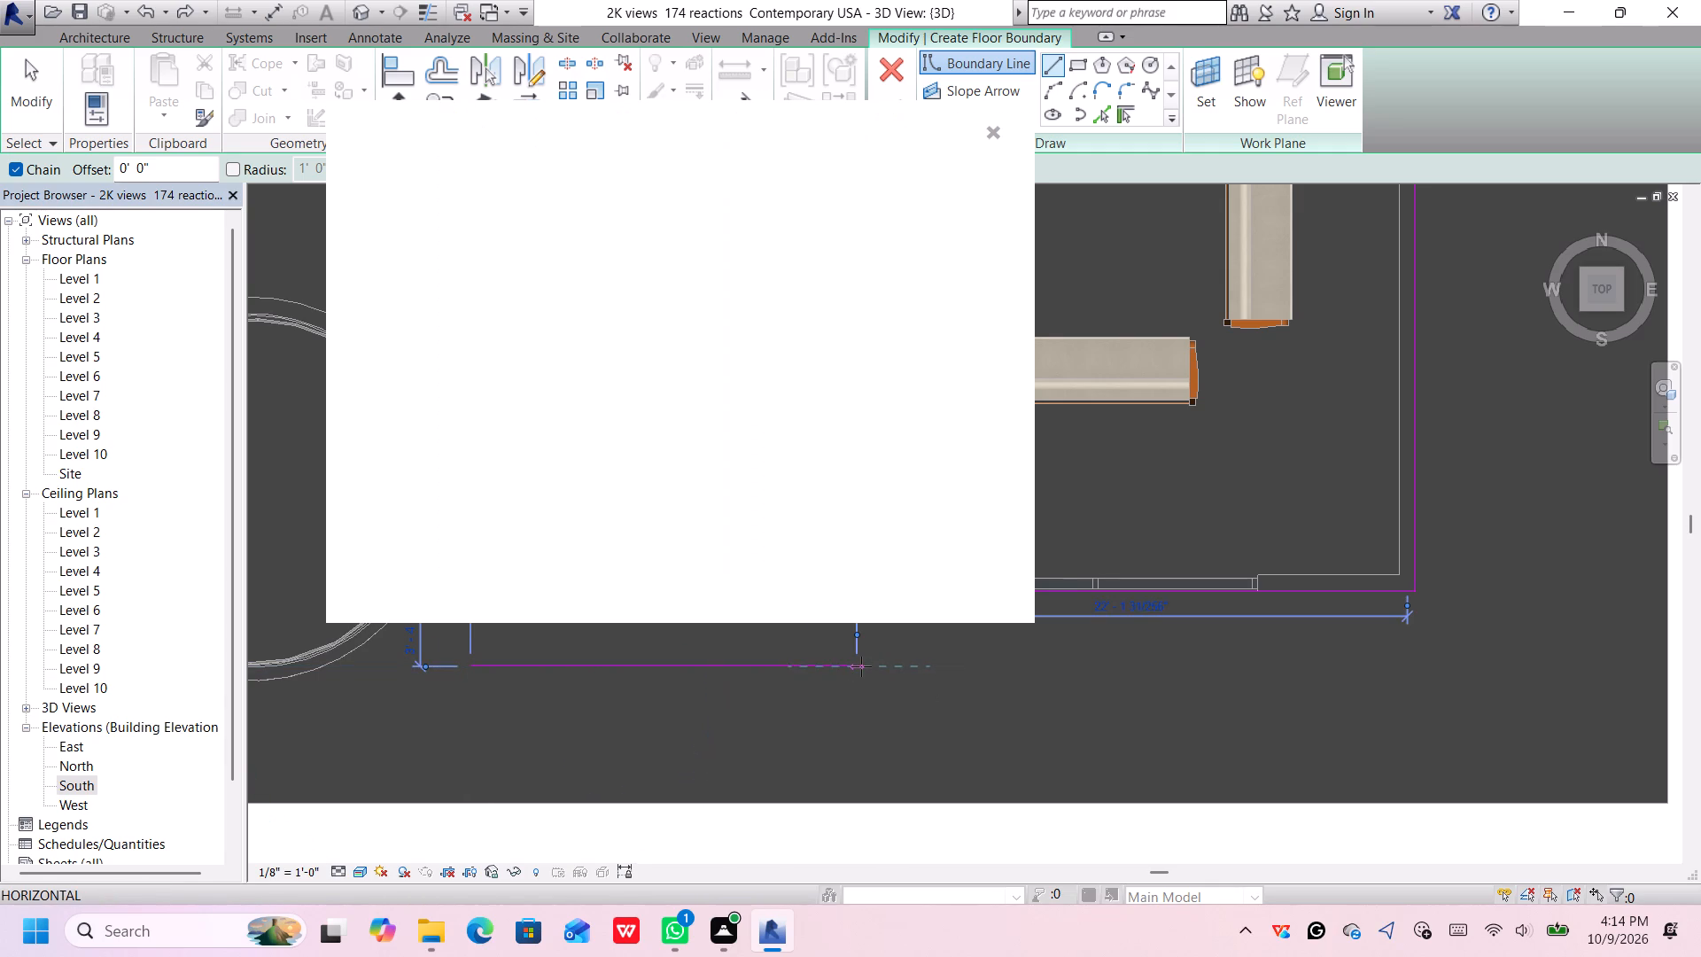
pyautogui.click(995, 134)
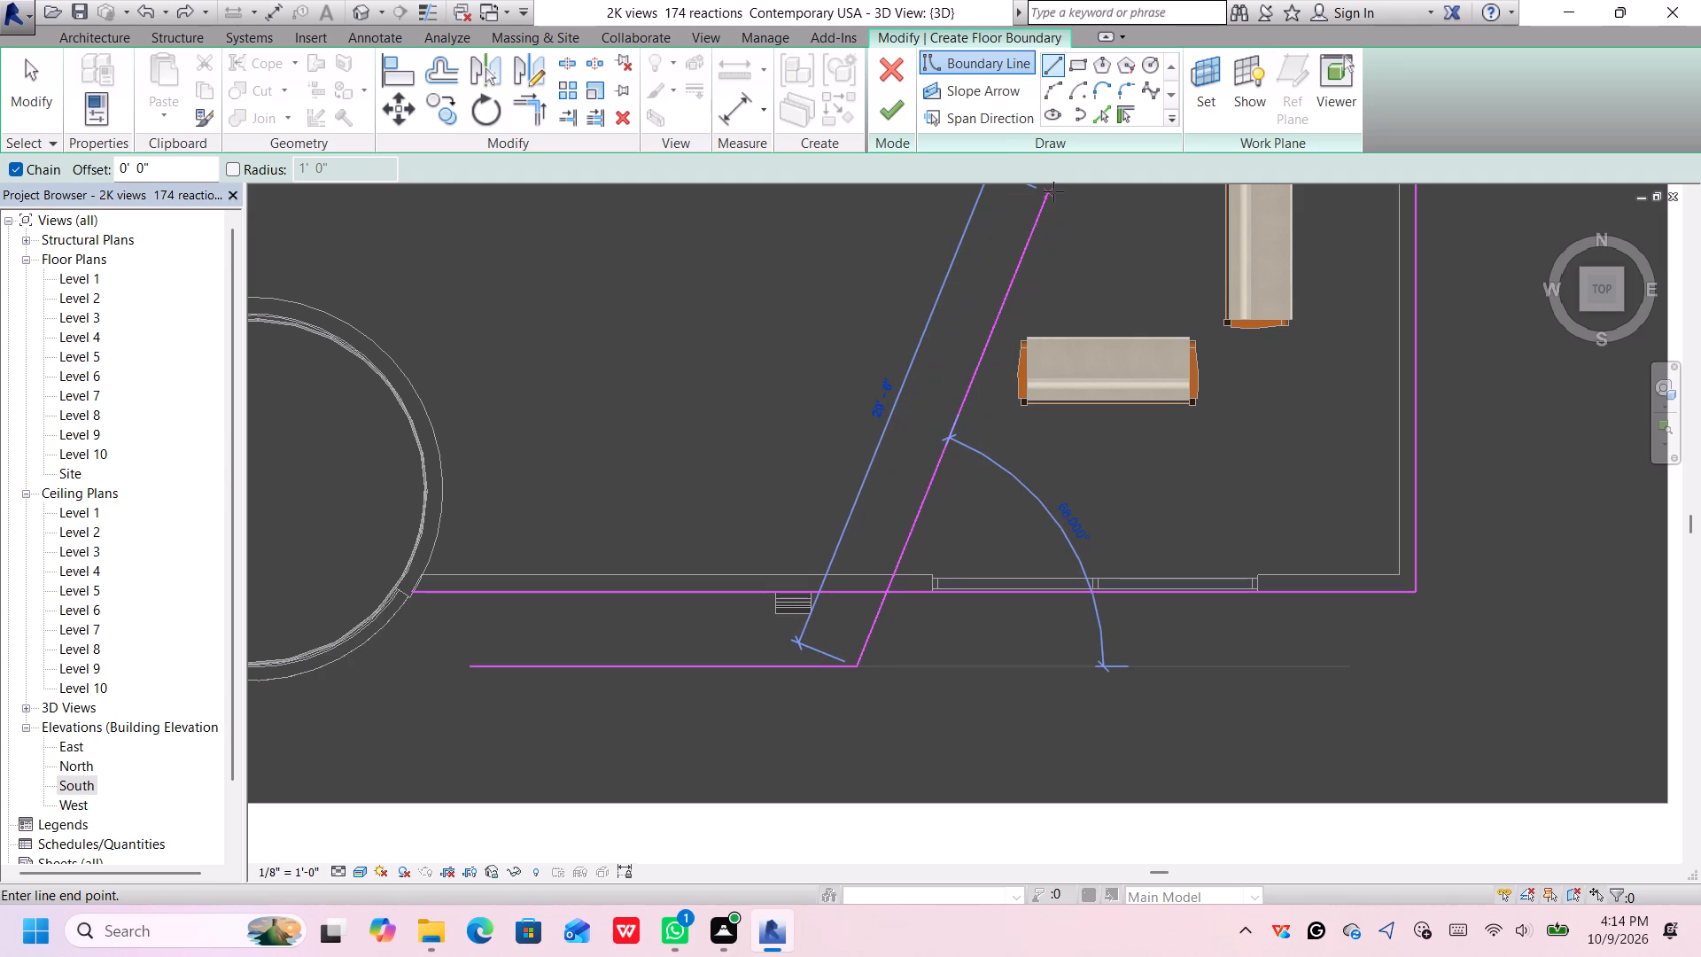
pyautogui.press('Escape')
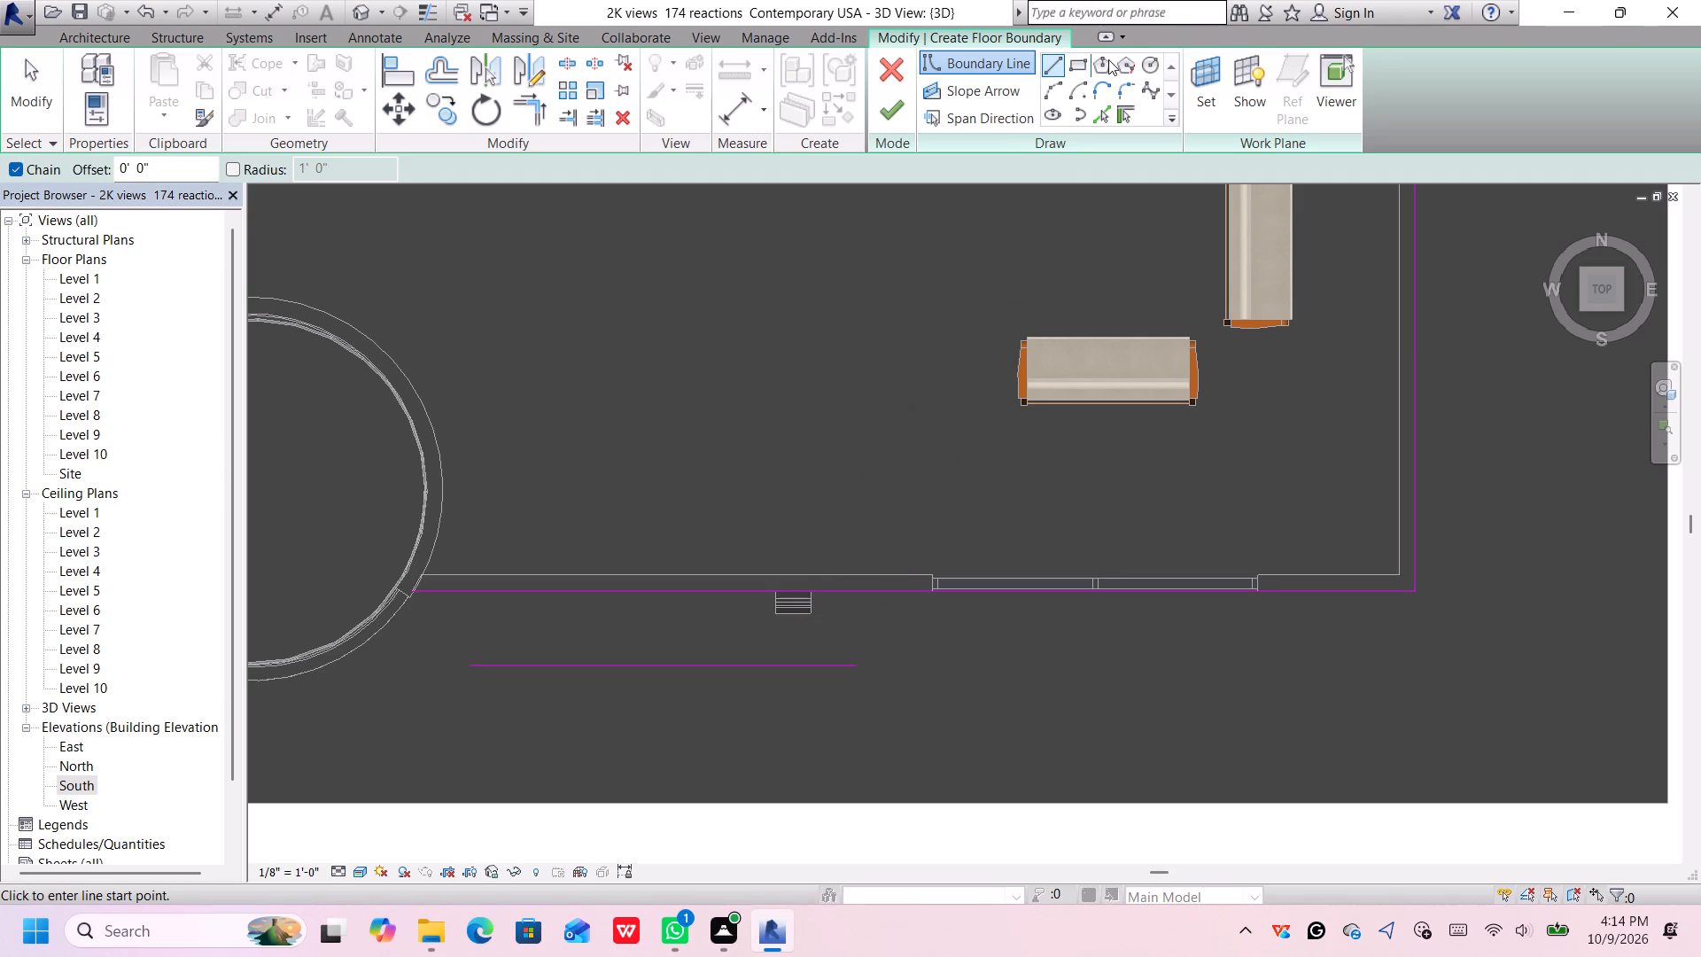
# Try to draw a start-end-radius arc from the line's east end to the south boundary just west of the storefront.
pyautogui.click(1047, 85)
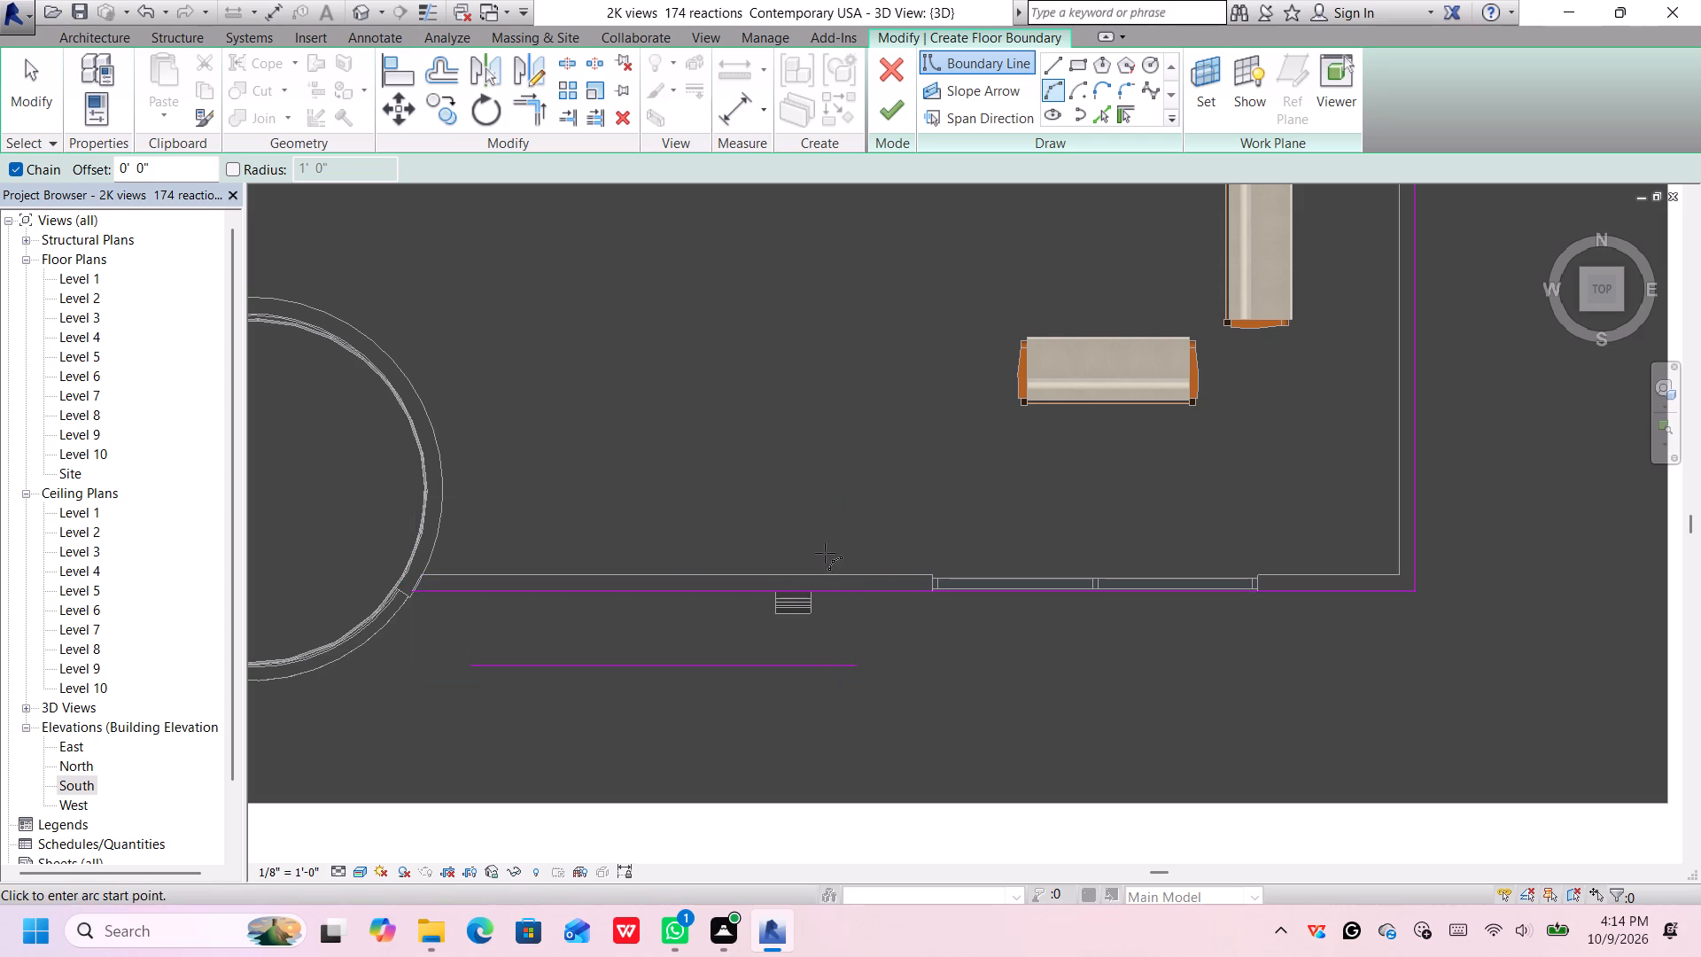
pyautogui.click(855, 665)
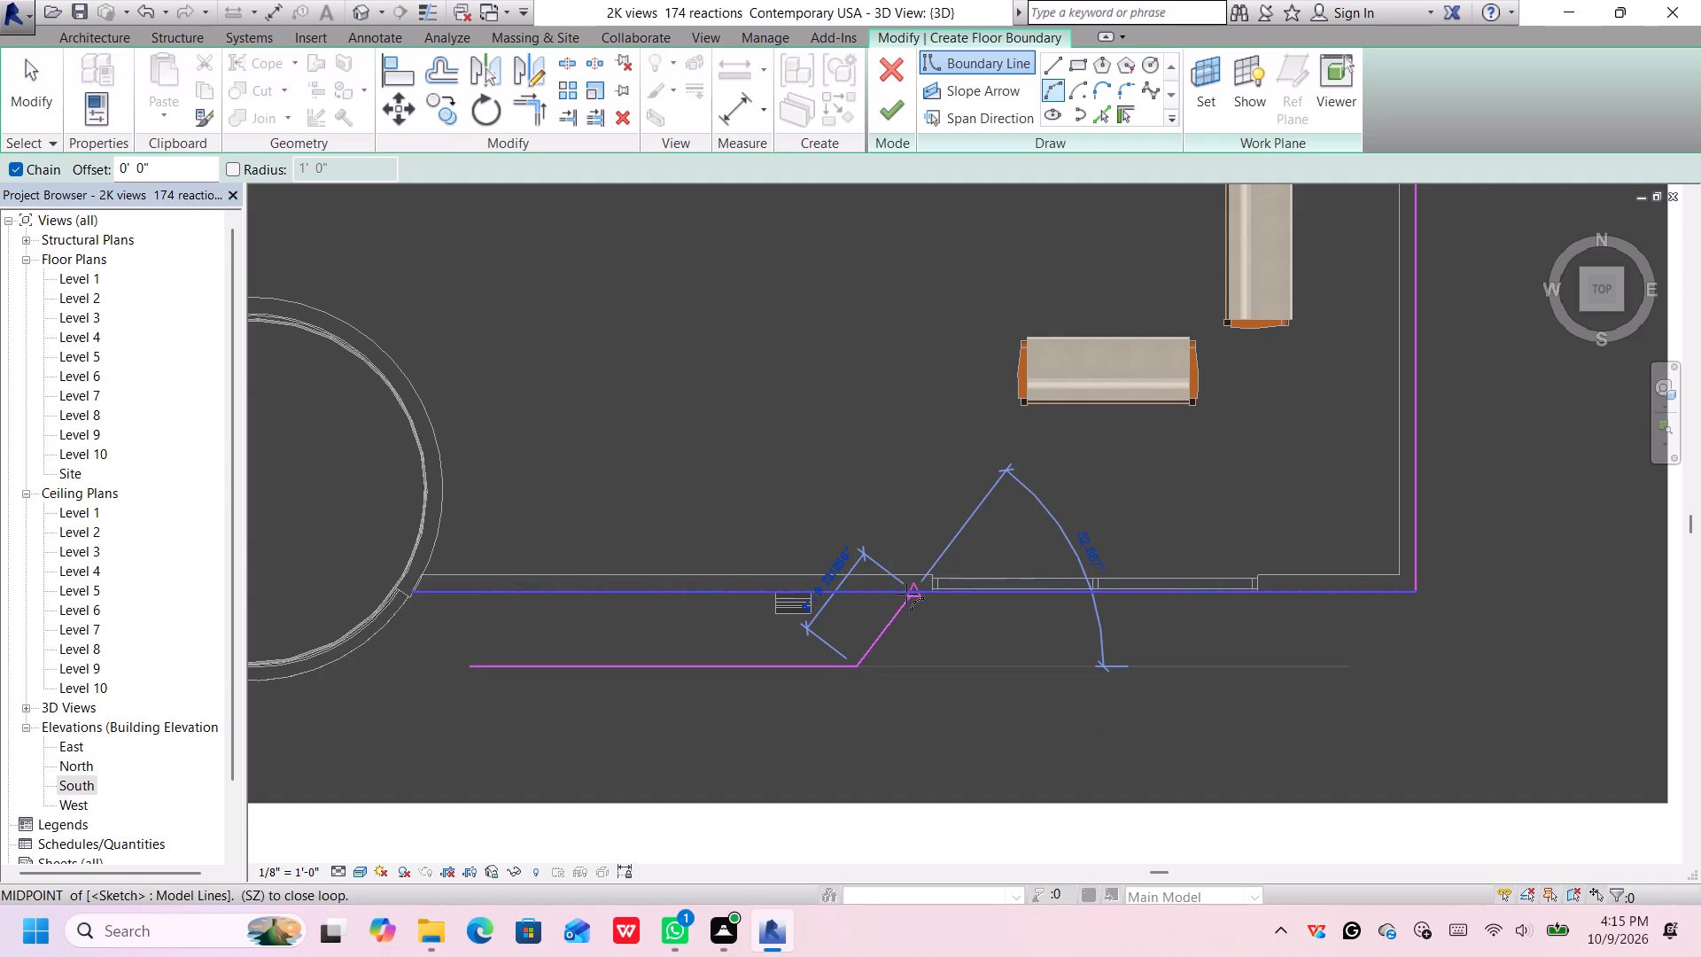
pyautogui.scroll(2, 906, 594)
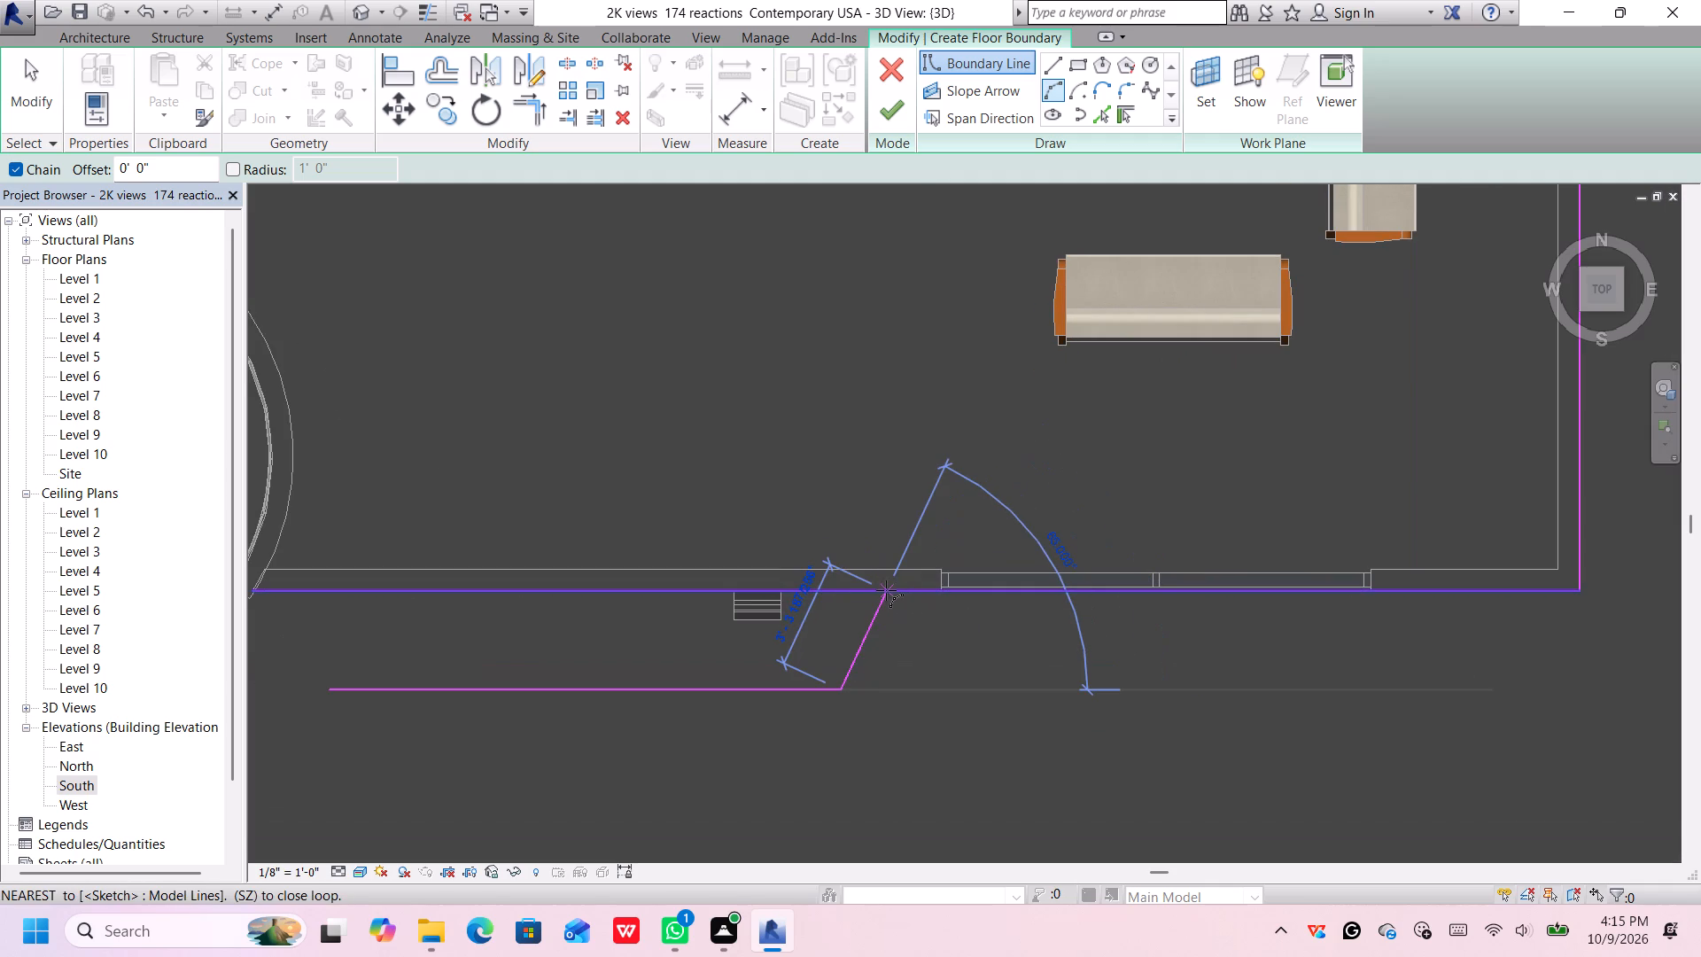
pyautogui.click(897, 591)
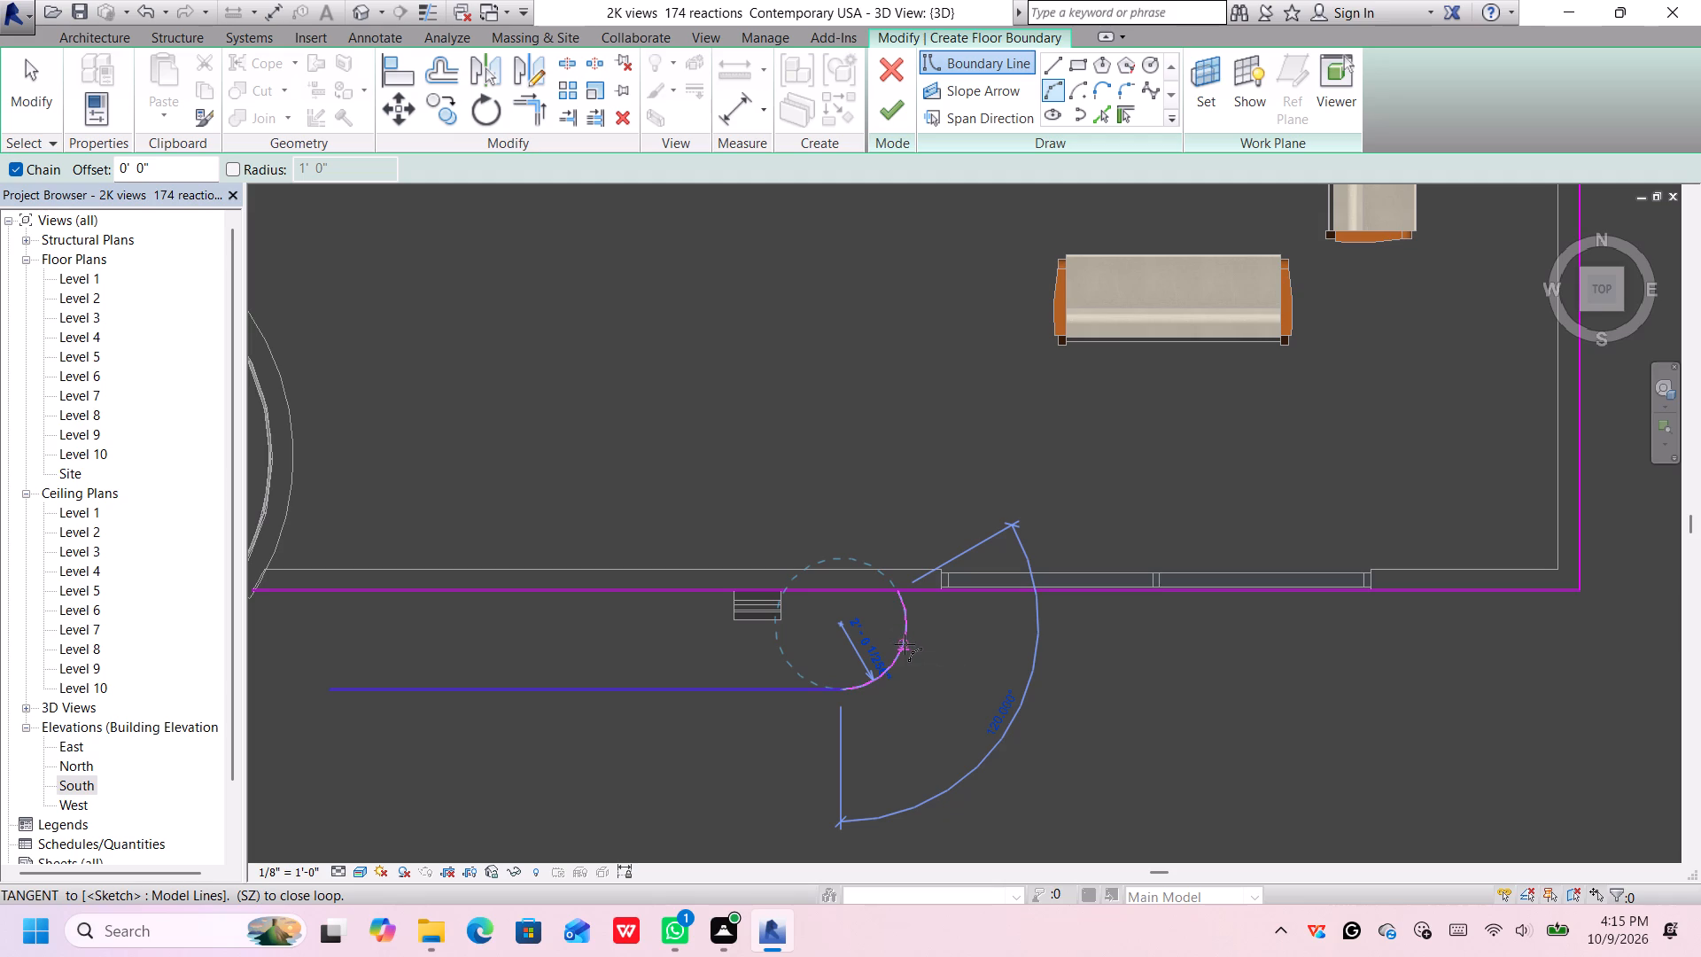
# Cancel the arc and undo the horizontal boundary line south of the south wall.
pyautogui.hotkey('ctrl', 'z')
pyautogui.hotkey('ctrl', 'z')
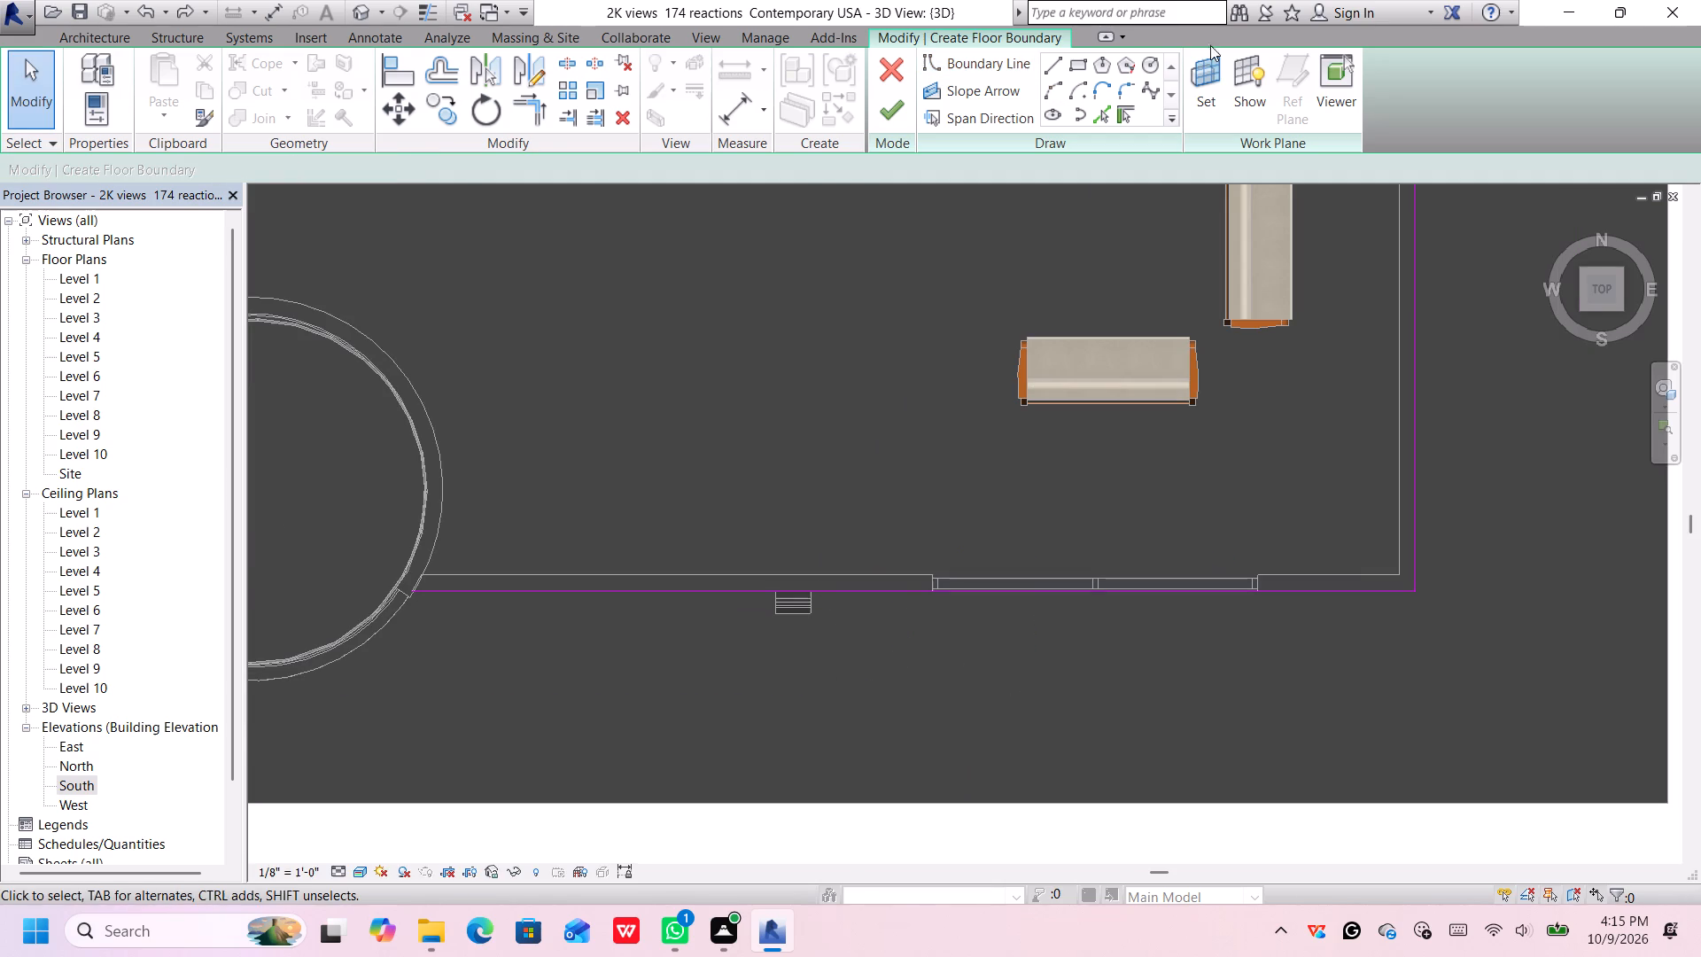
# Draw a horizontal boundary line south of the south wall, from near the round tower to just past the small steps, and end the chain.
pyautogui.click(1056, 55)
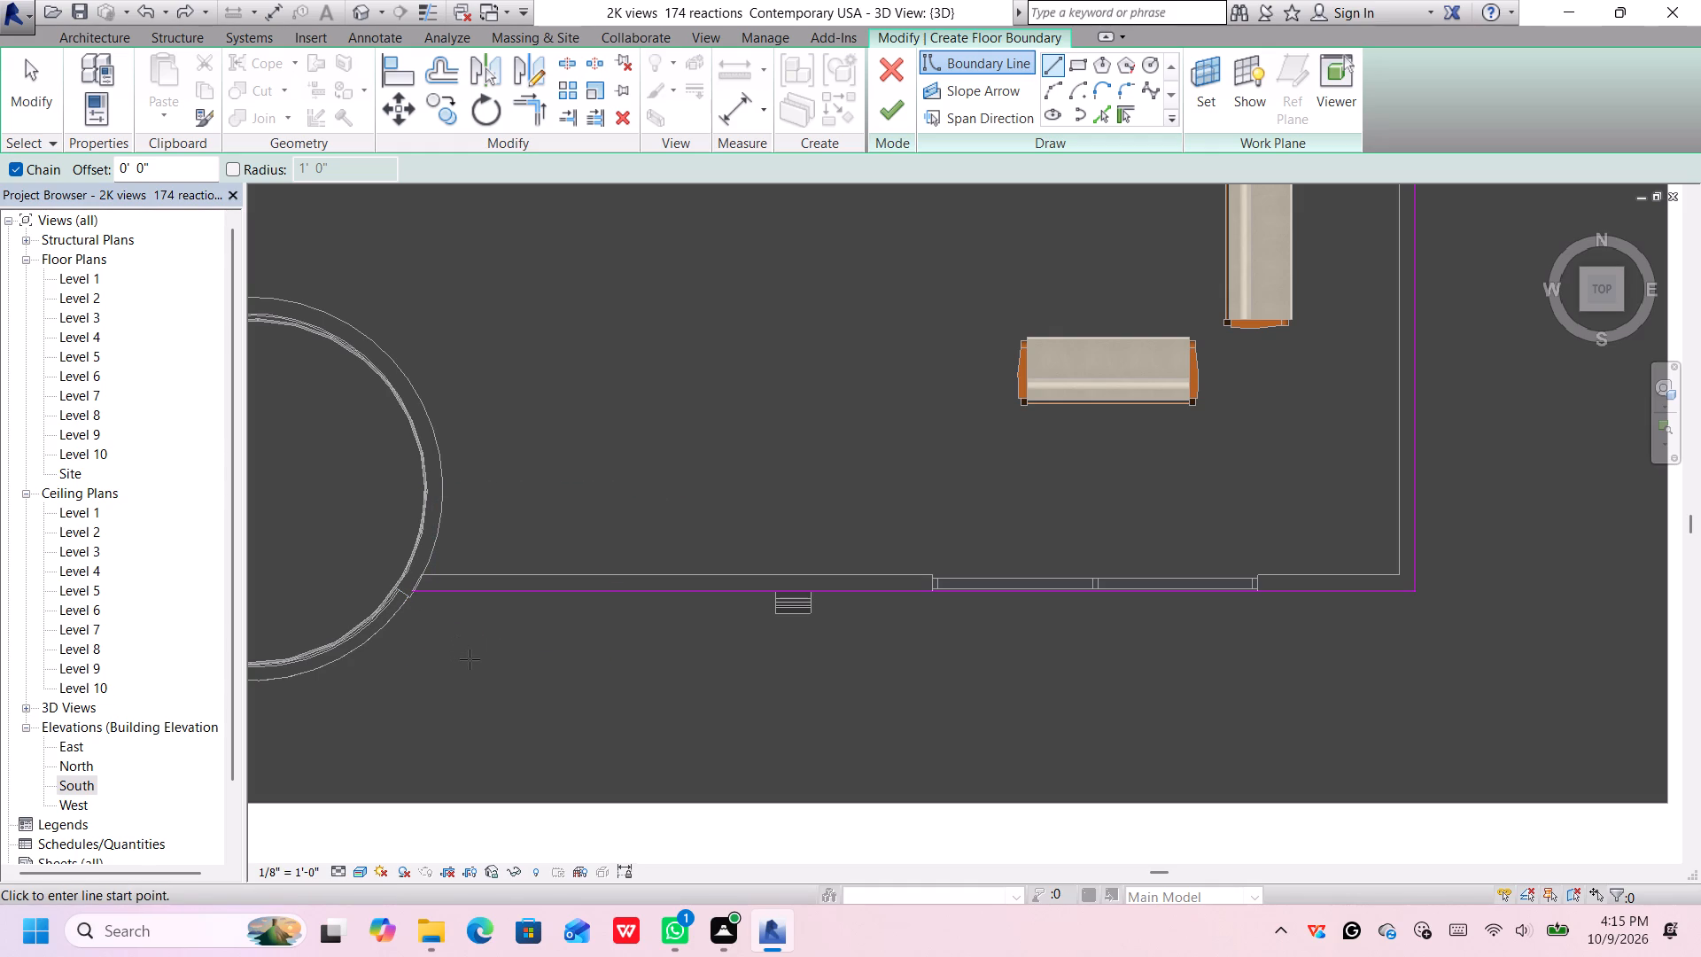
pyautogui.click(470, 659)
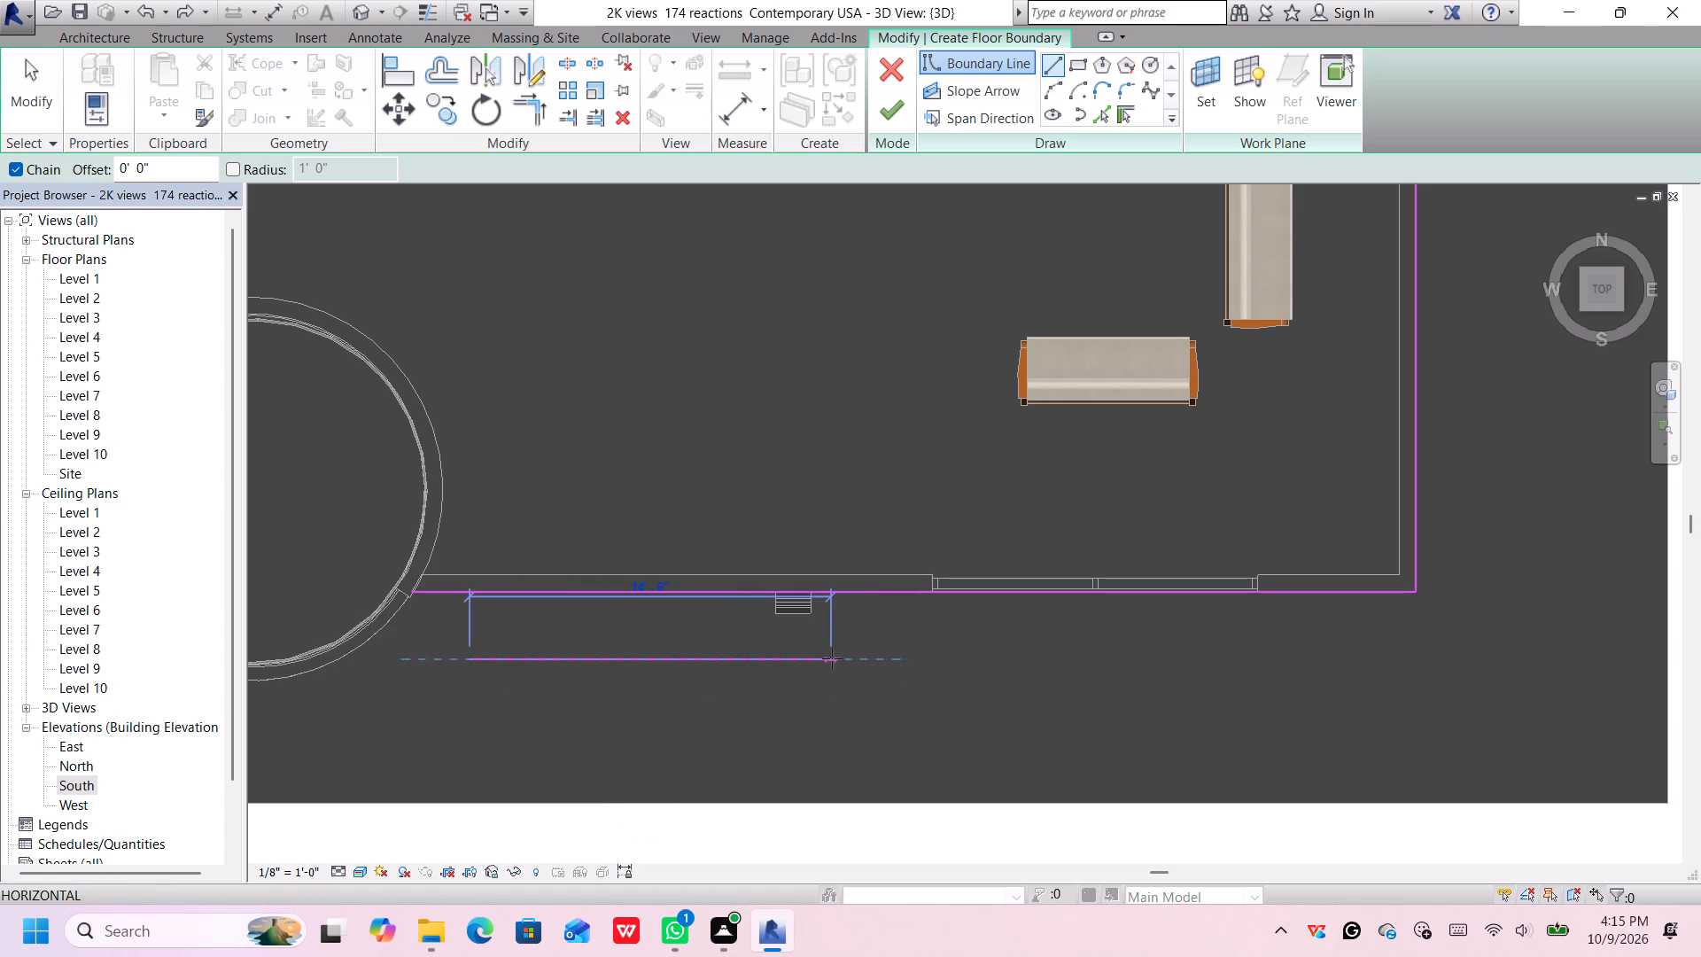
pyautogui.click(827, 658)
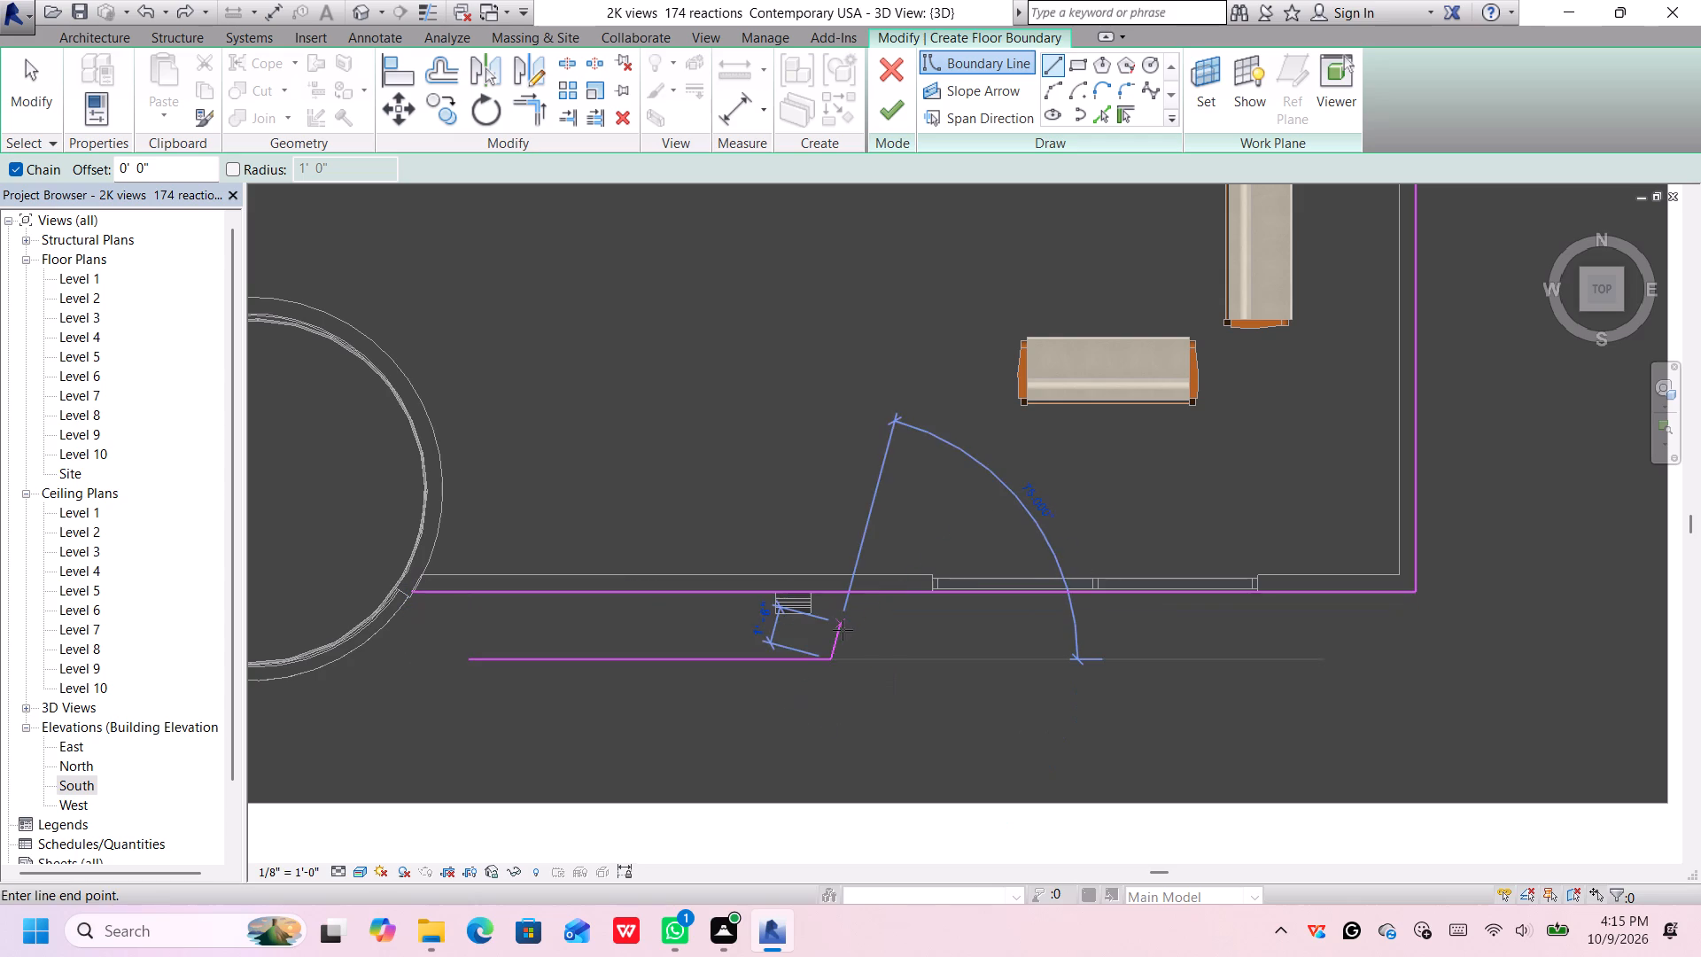
pyautogui.press('Escape')
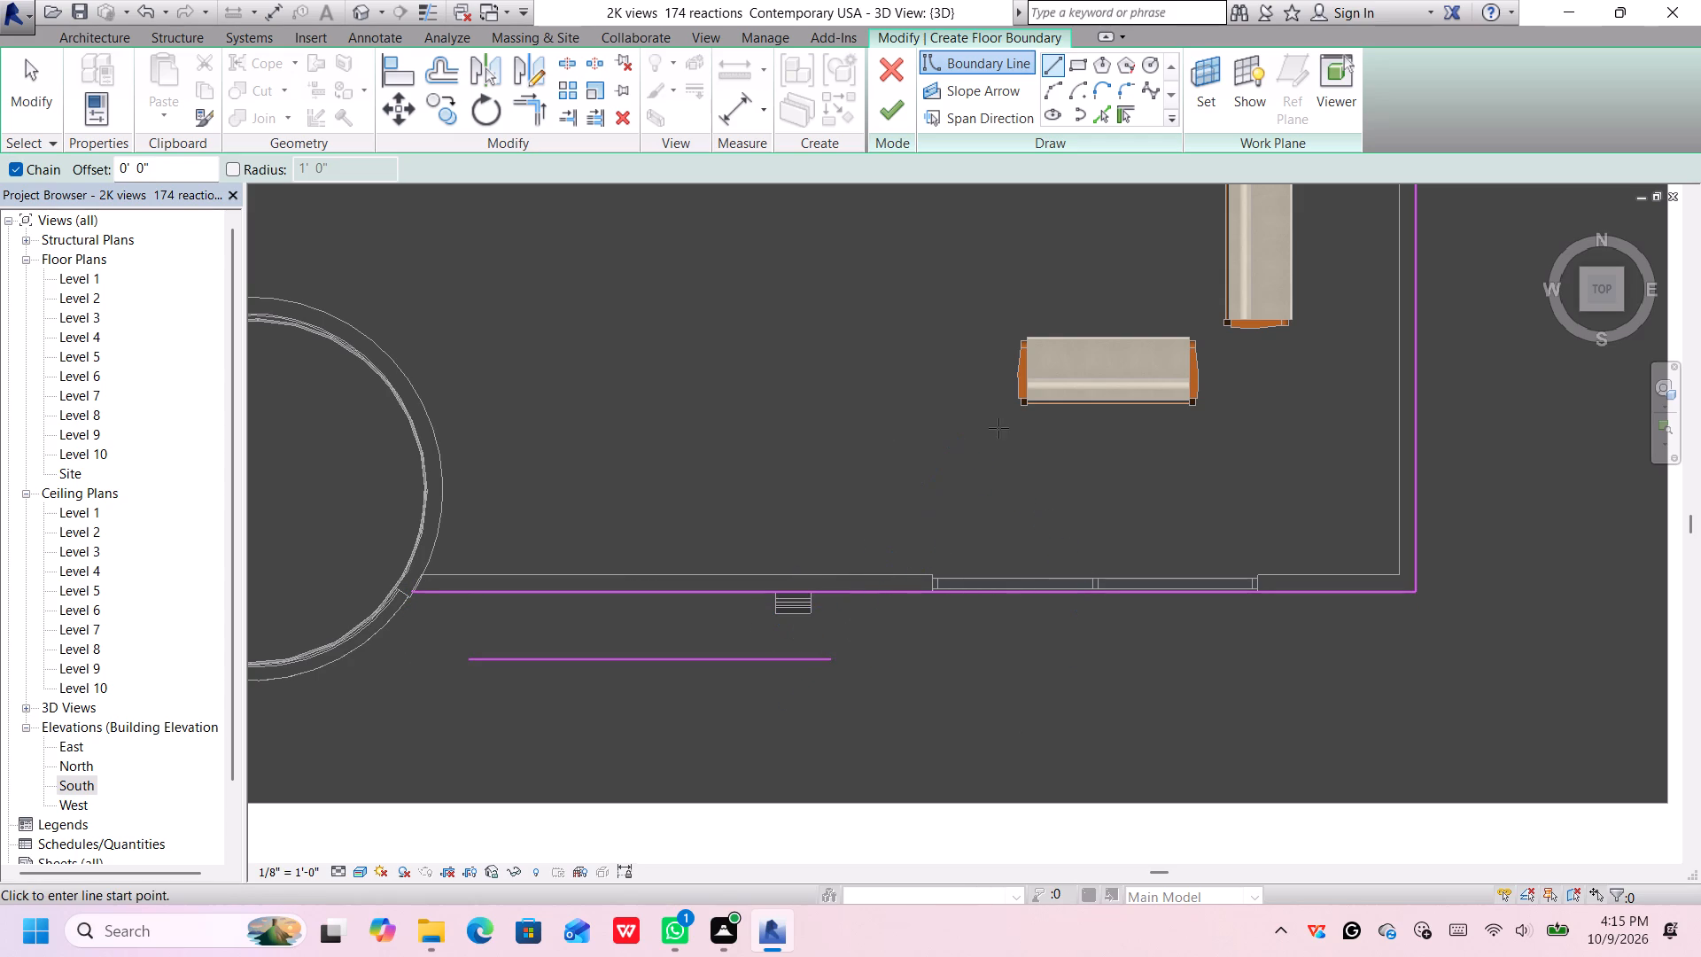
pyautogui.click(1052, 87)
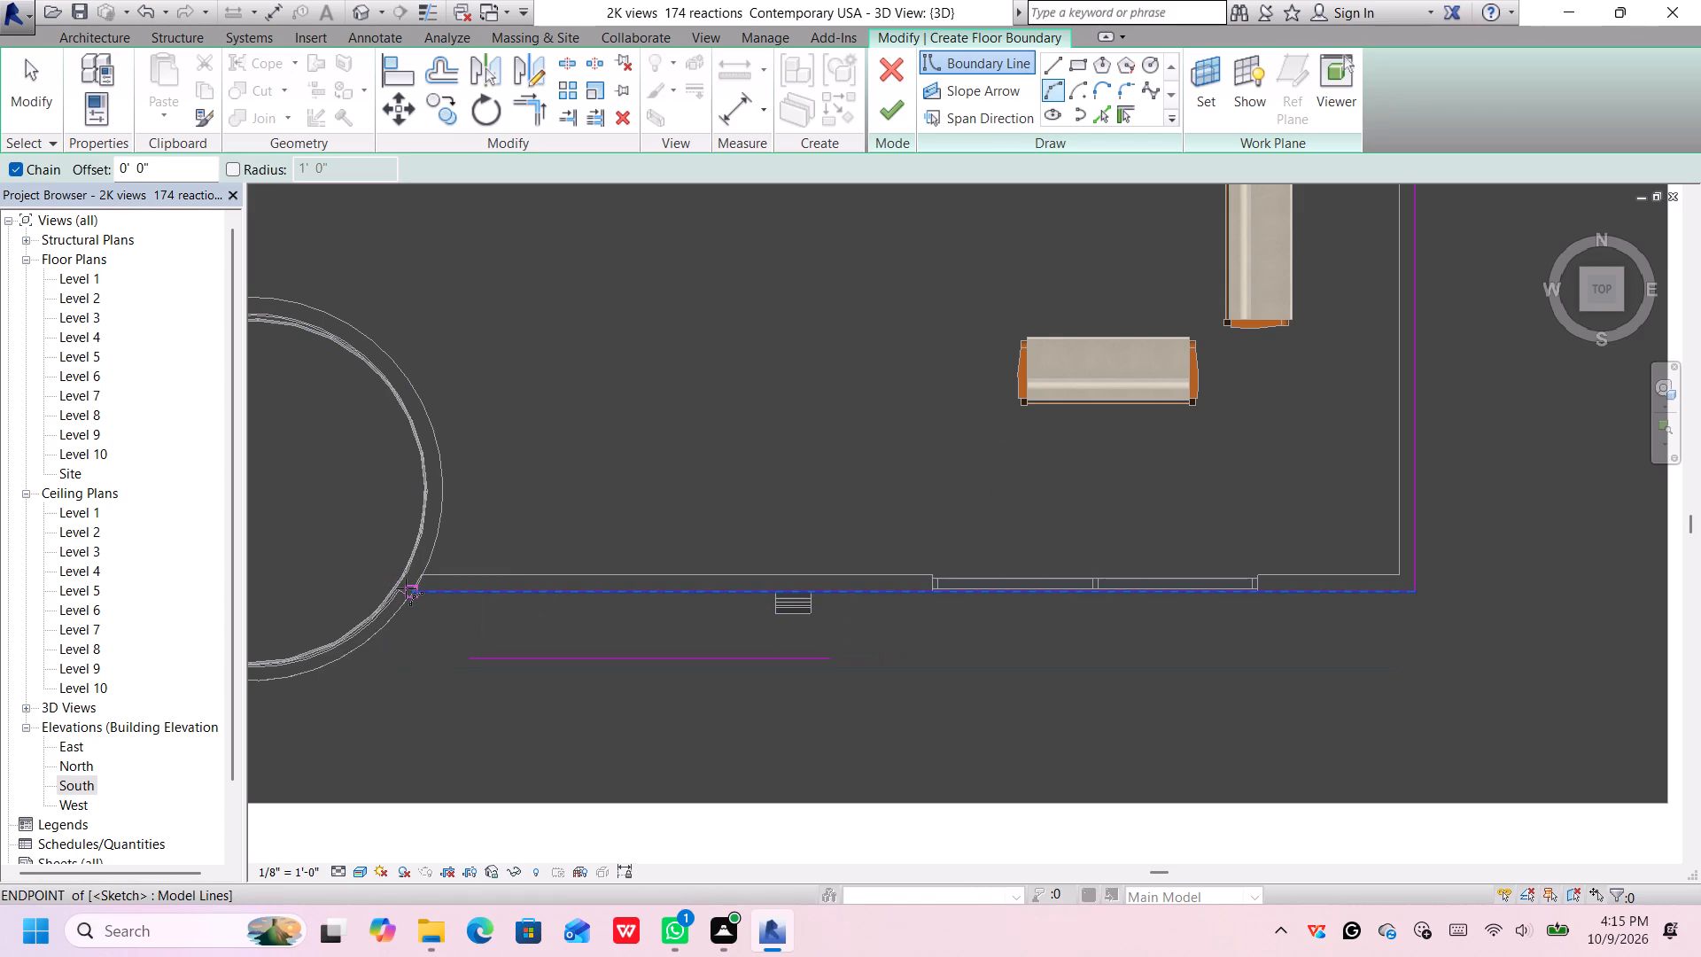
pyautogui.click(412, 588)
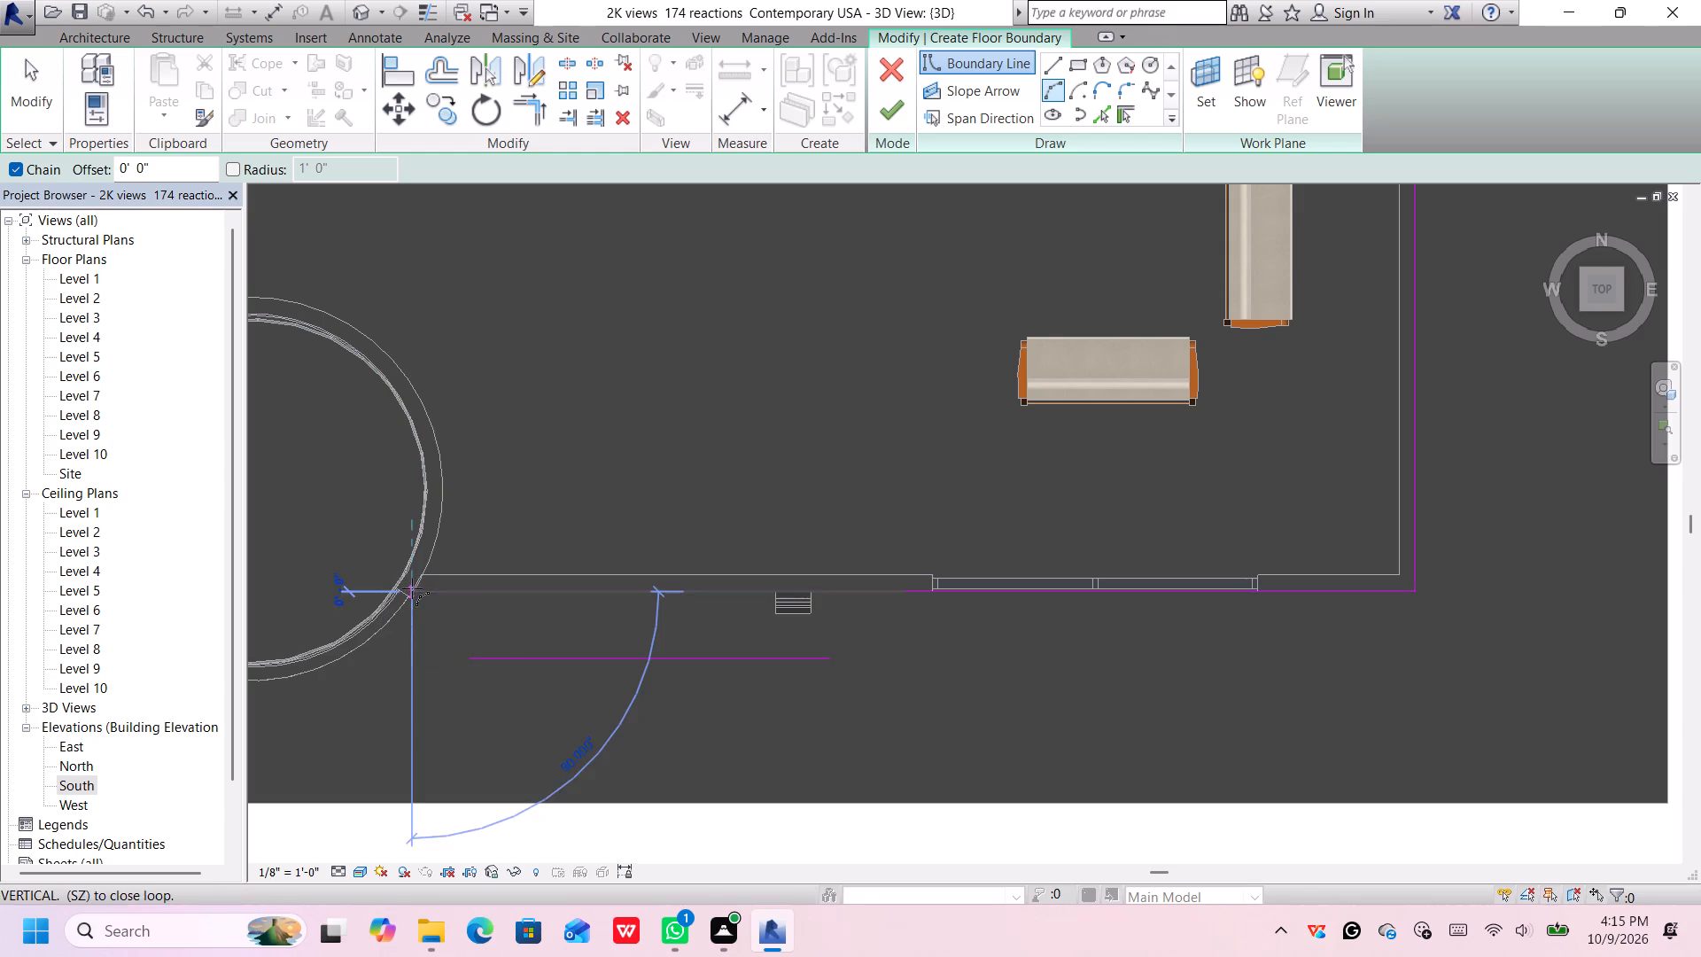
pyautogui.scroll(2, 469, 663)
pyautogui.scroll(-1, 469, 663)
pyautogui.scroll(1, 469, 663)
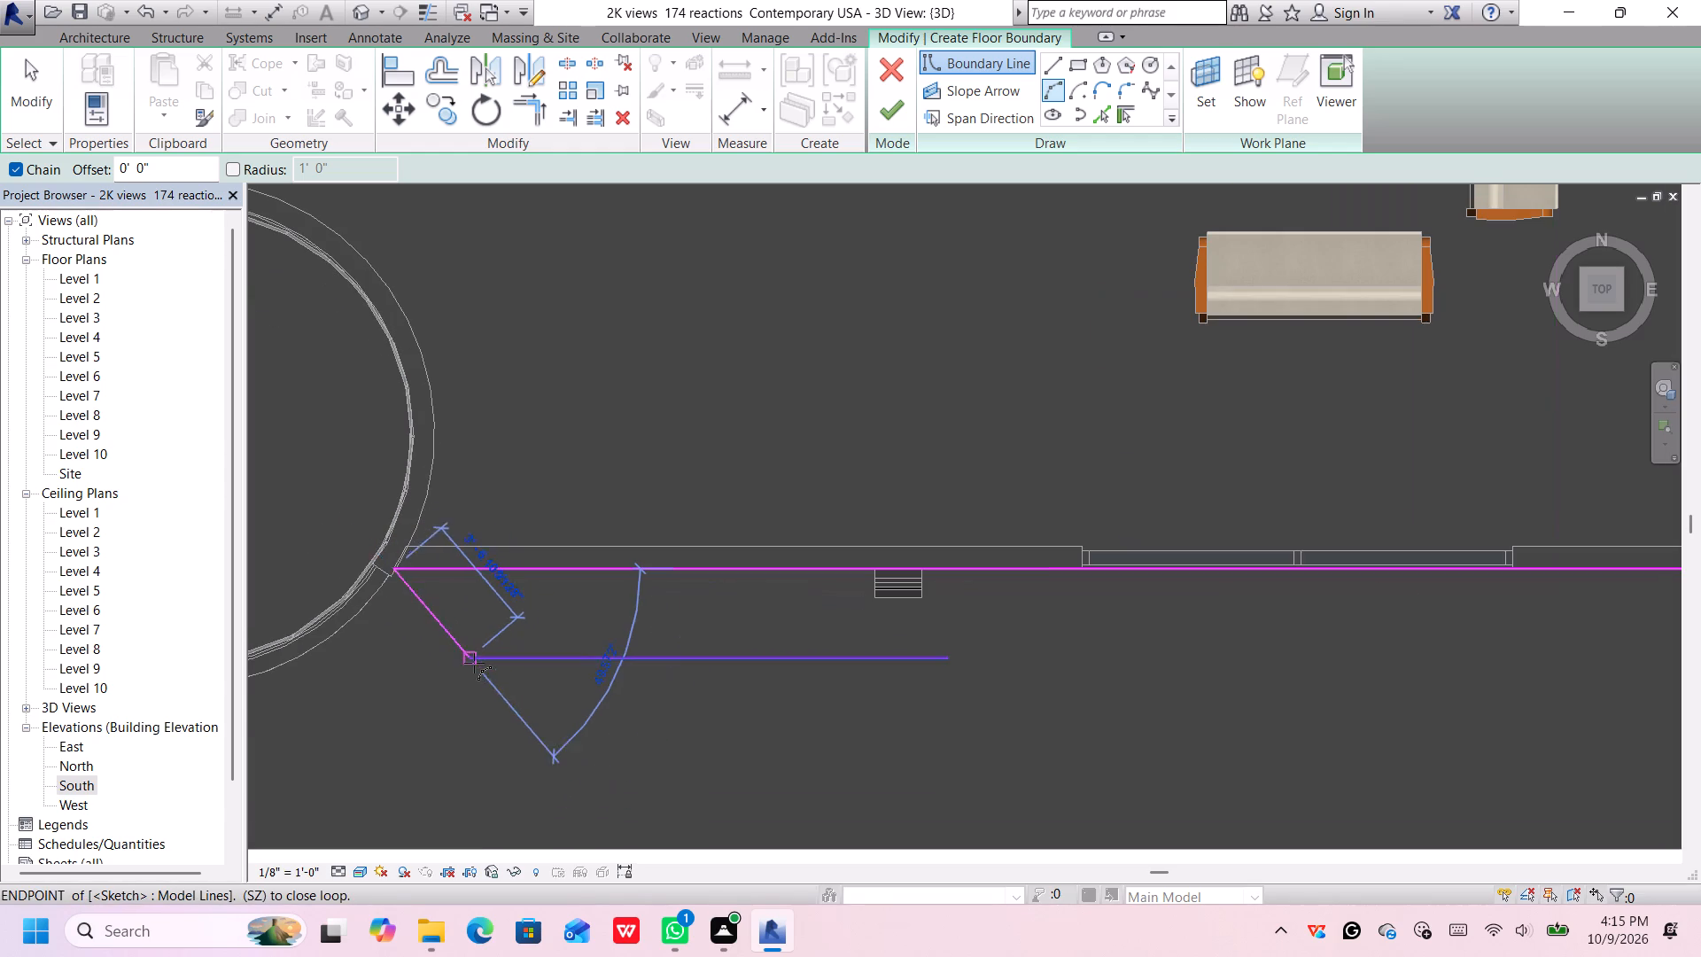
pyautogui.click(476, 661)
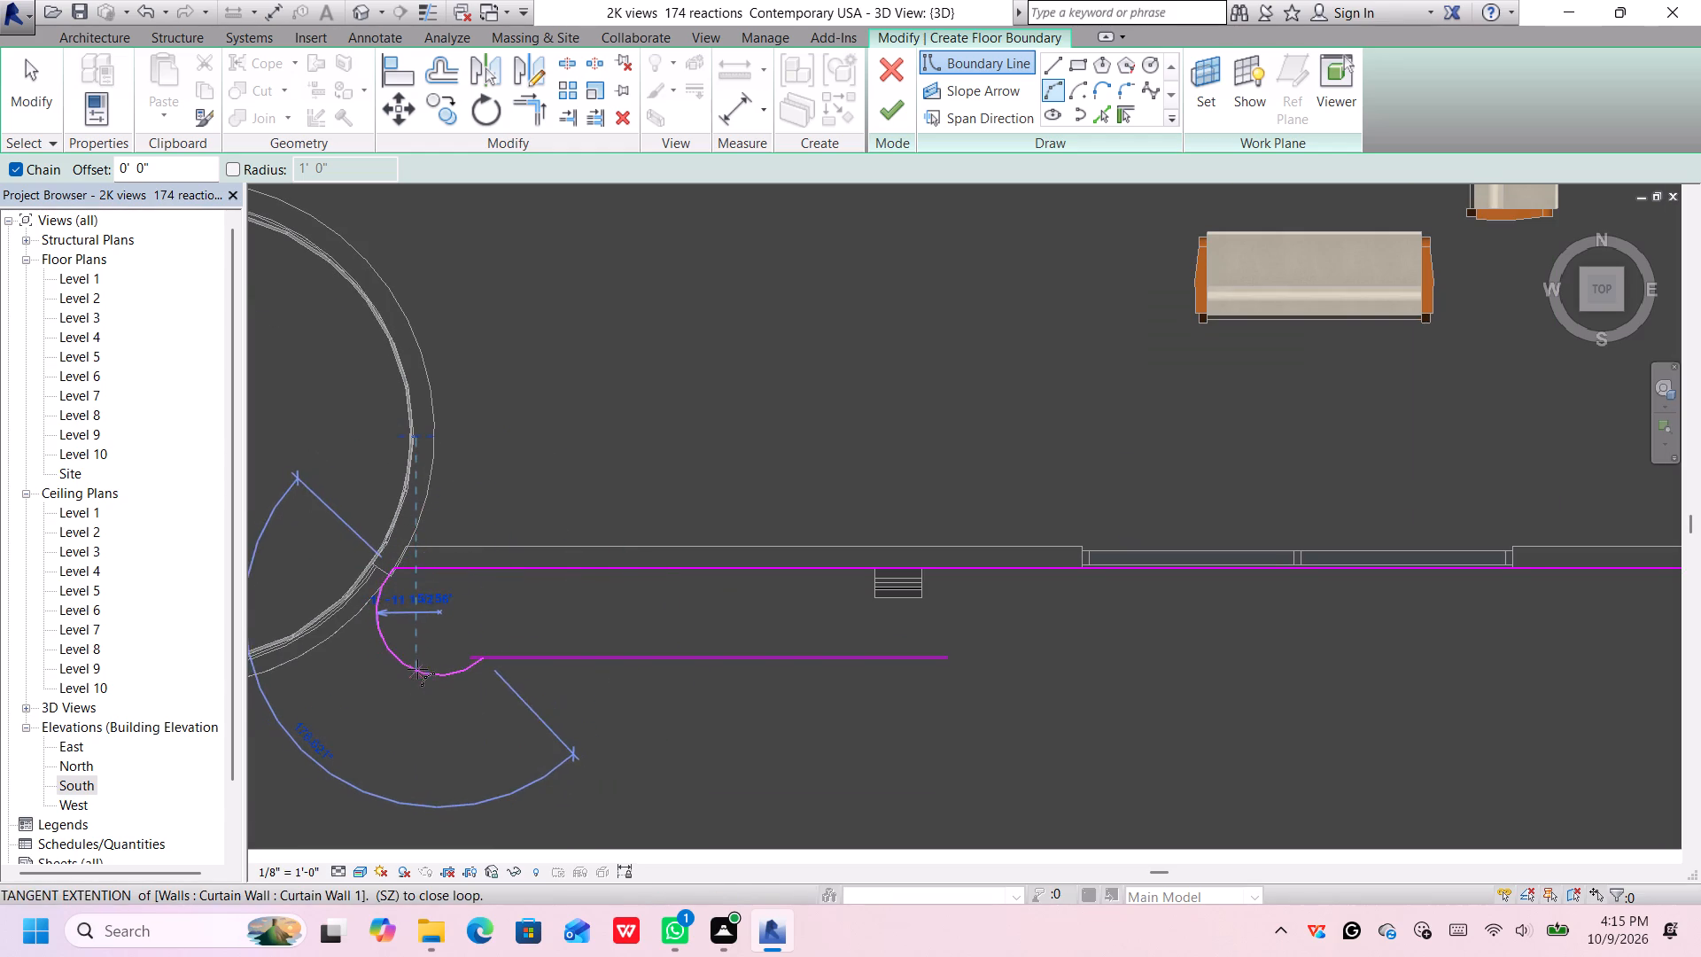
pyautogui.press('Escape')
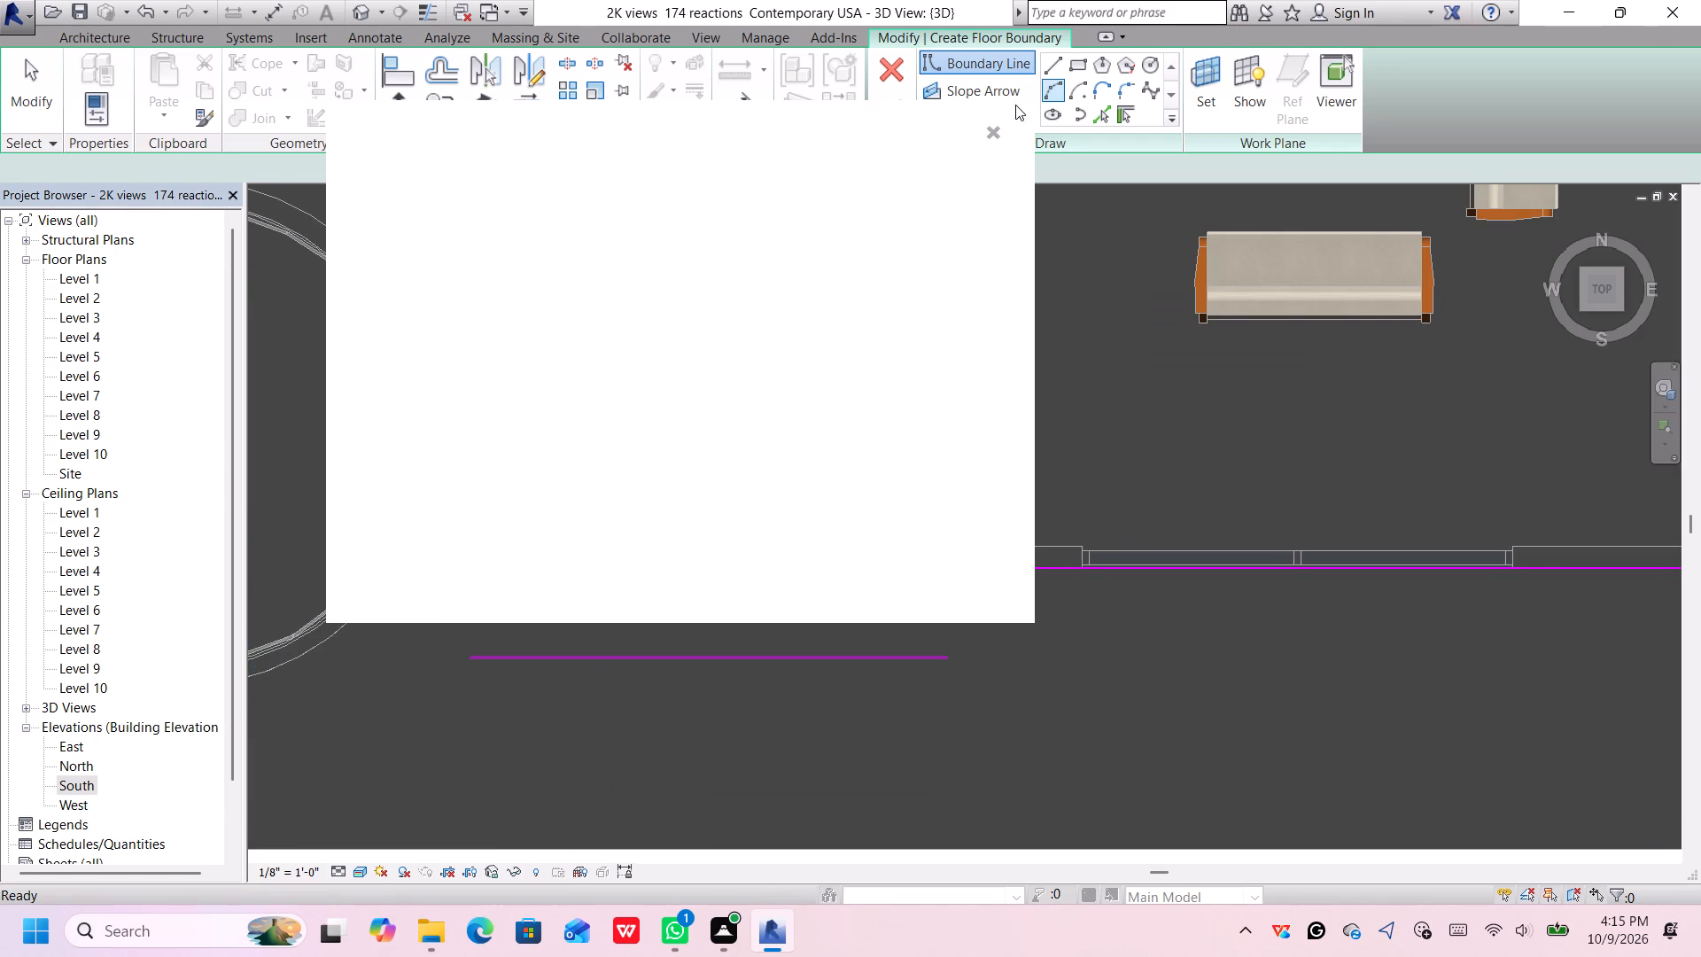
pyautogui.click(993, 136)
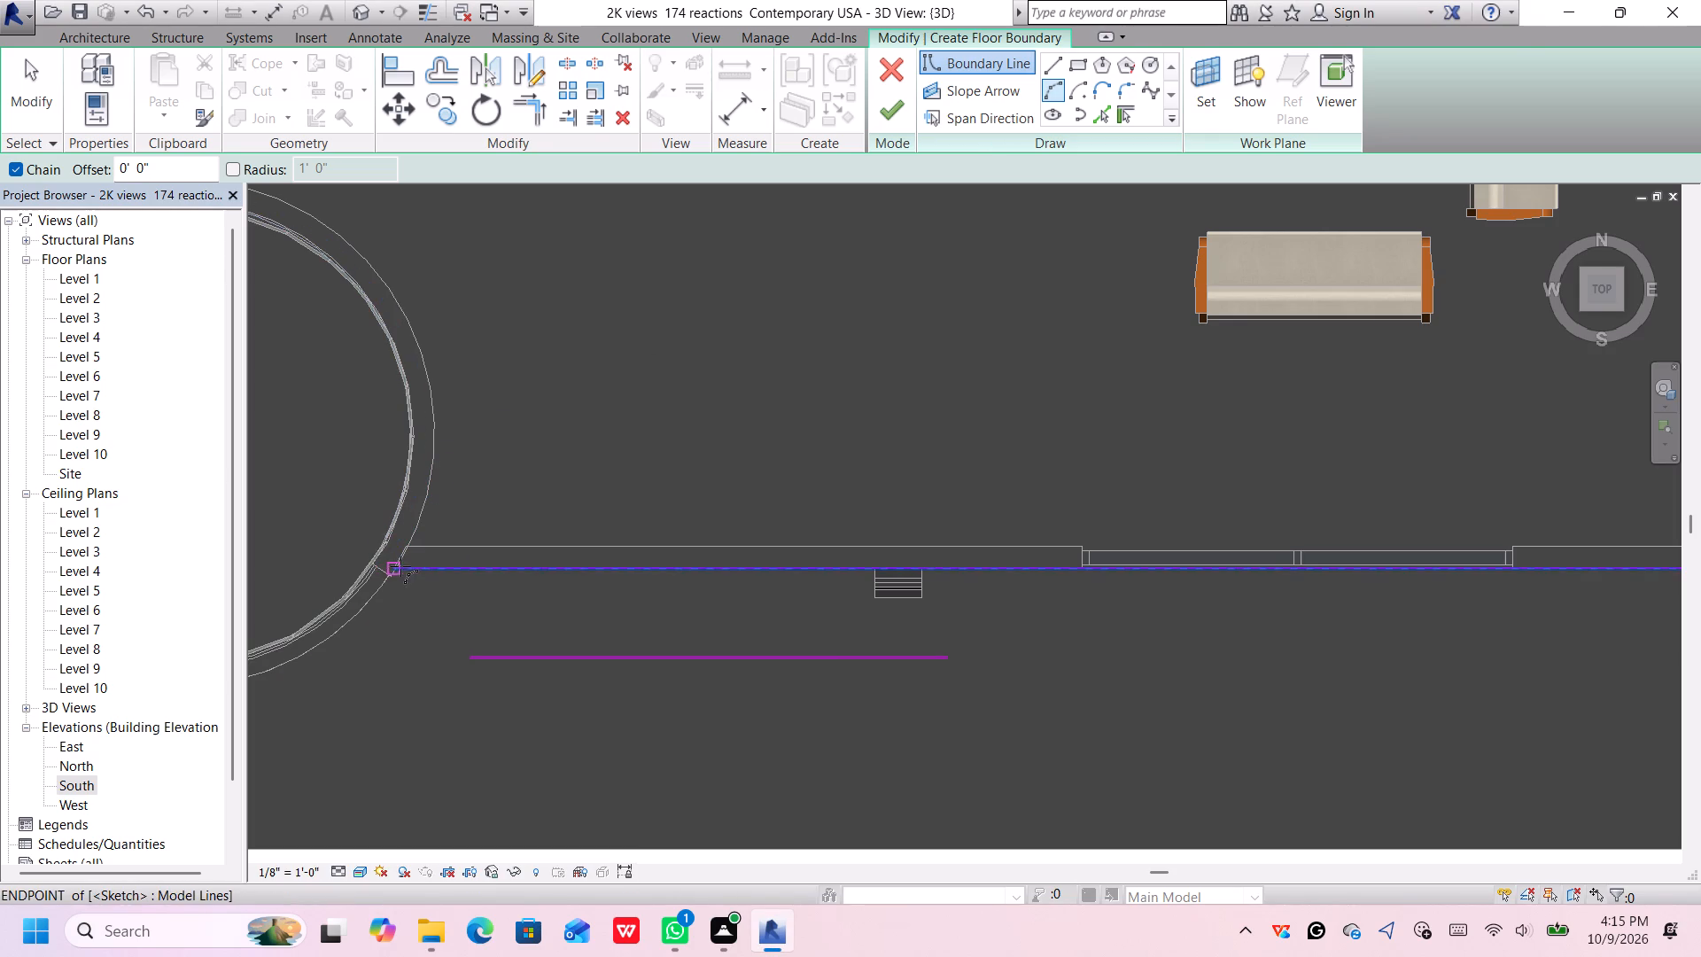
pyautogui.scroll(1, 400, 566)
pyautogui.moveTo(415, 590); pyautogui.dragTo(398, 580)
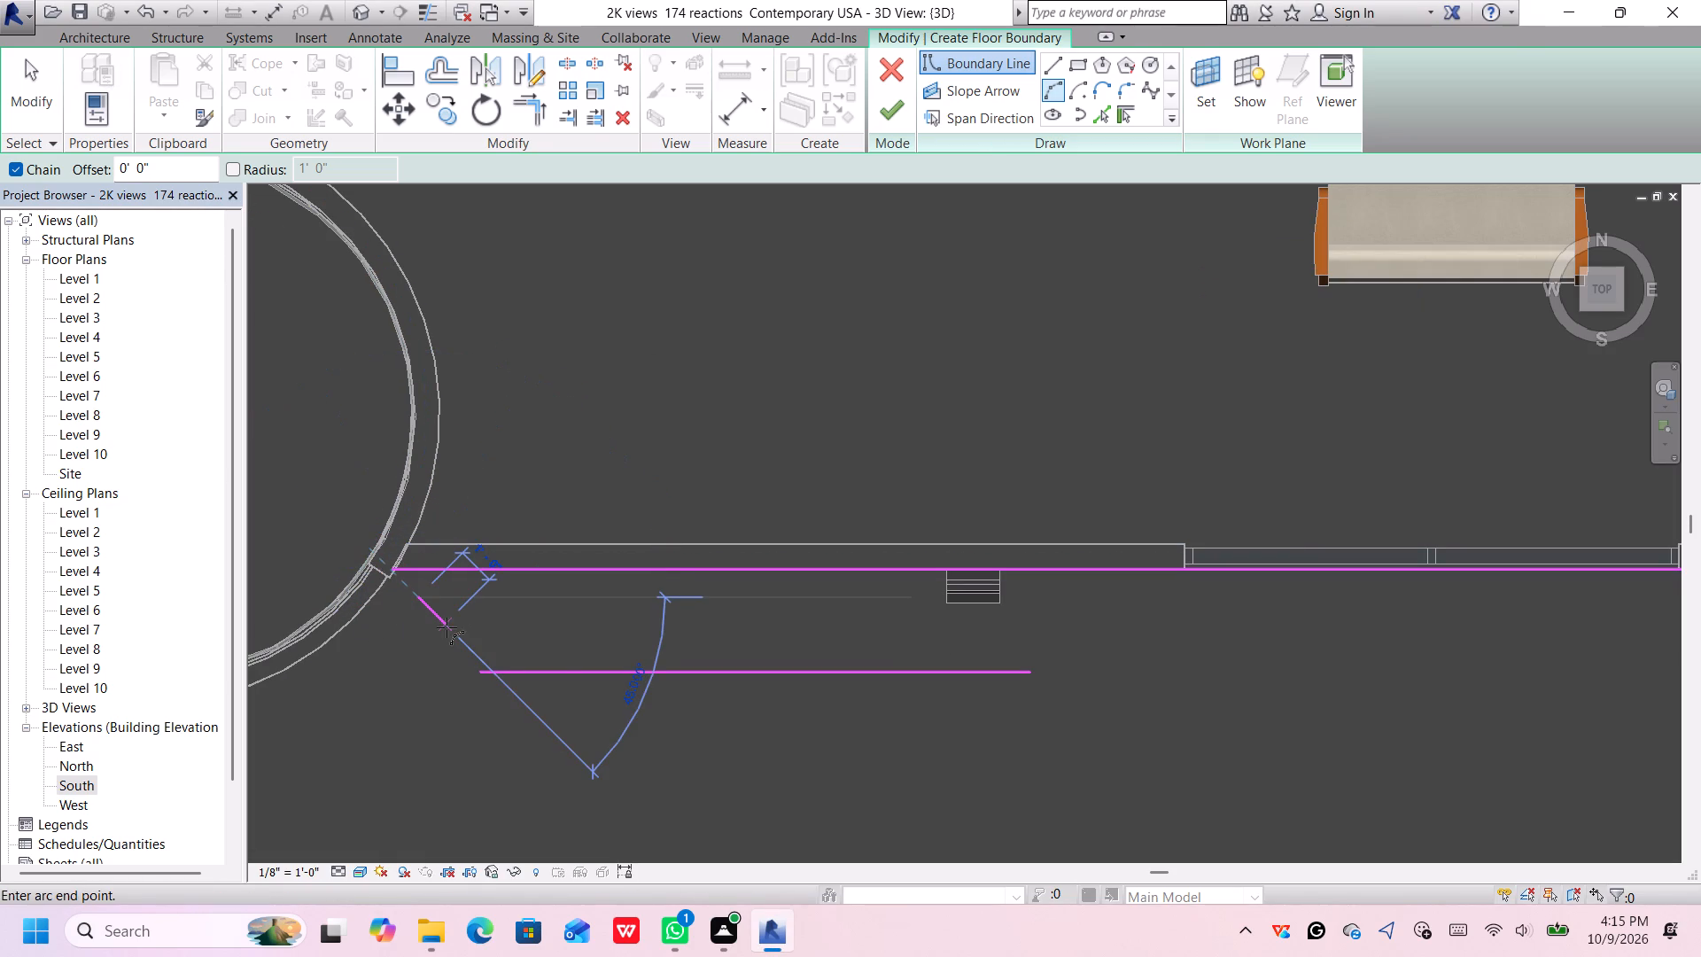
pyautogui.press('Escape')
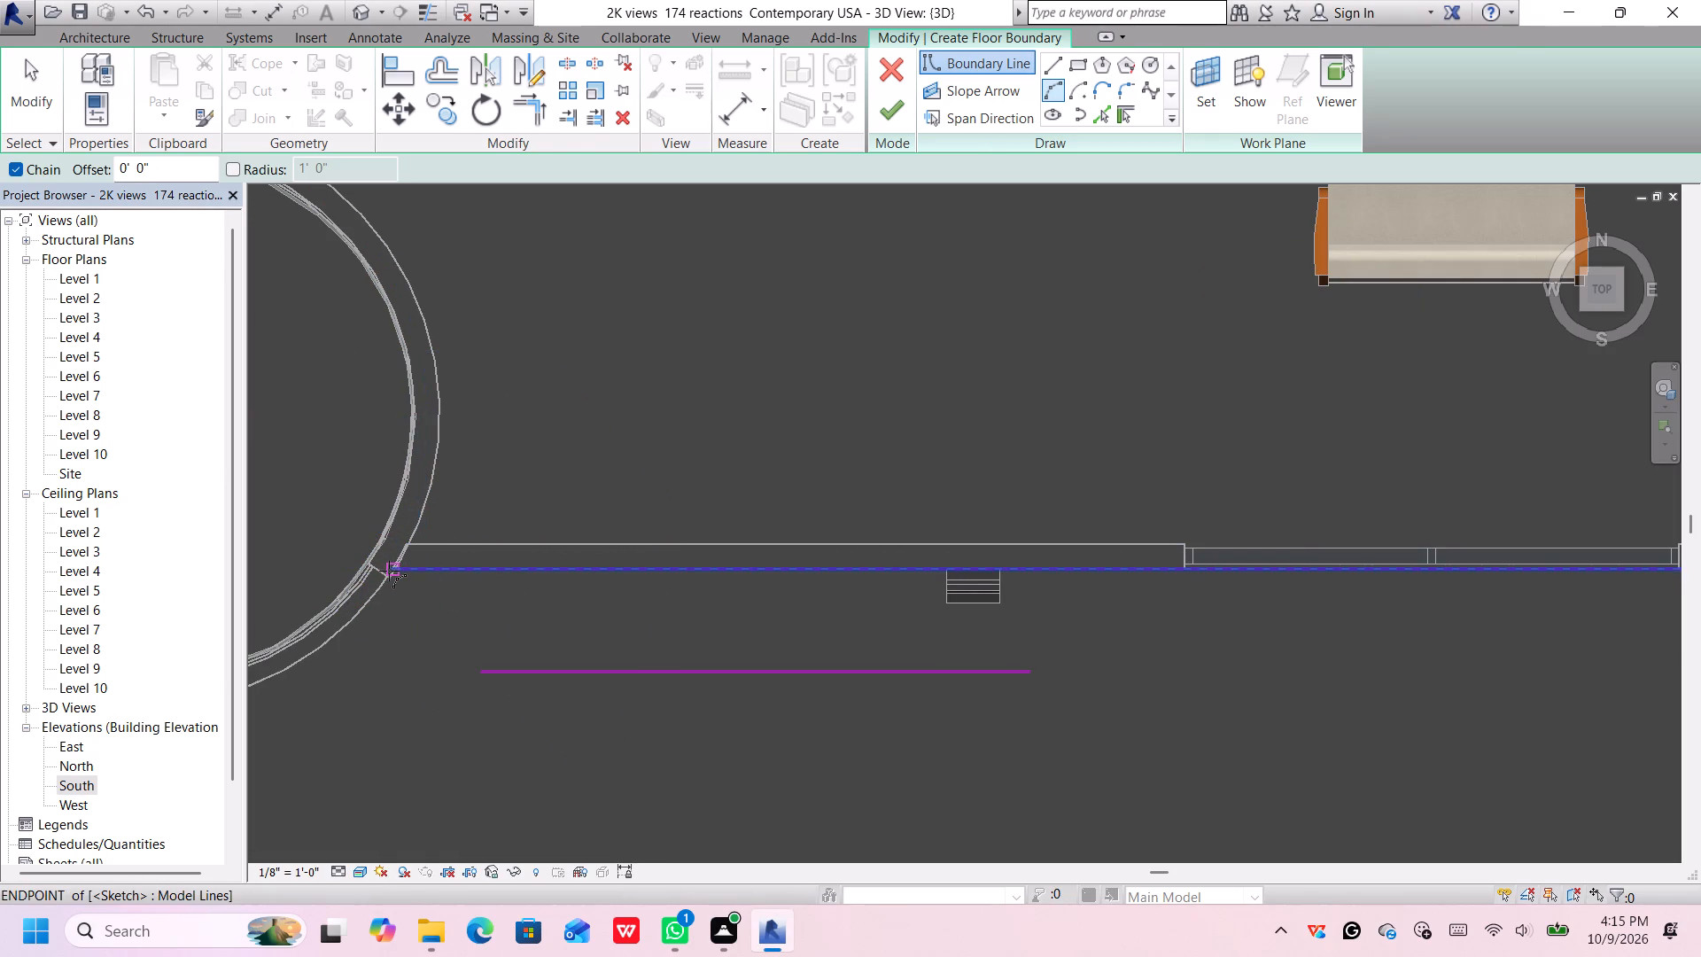
# Draw a start-end-radius arc from the south boundary's west end at the round tower to the new line's west end, tangent to that line.
pyautogui.click(389, 571)
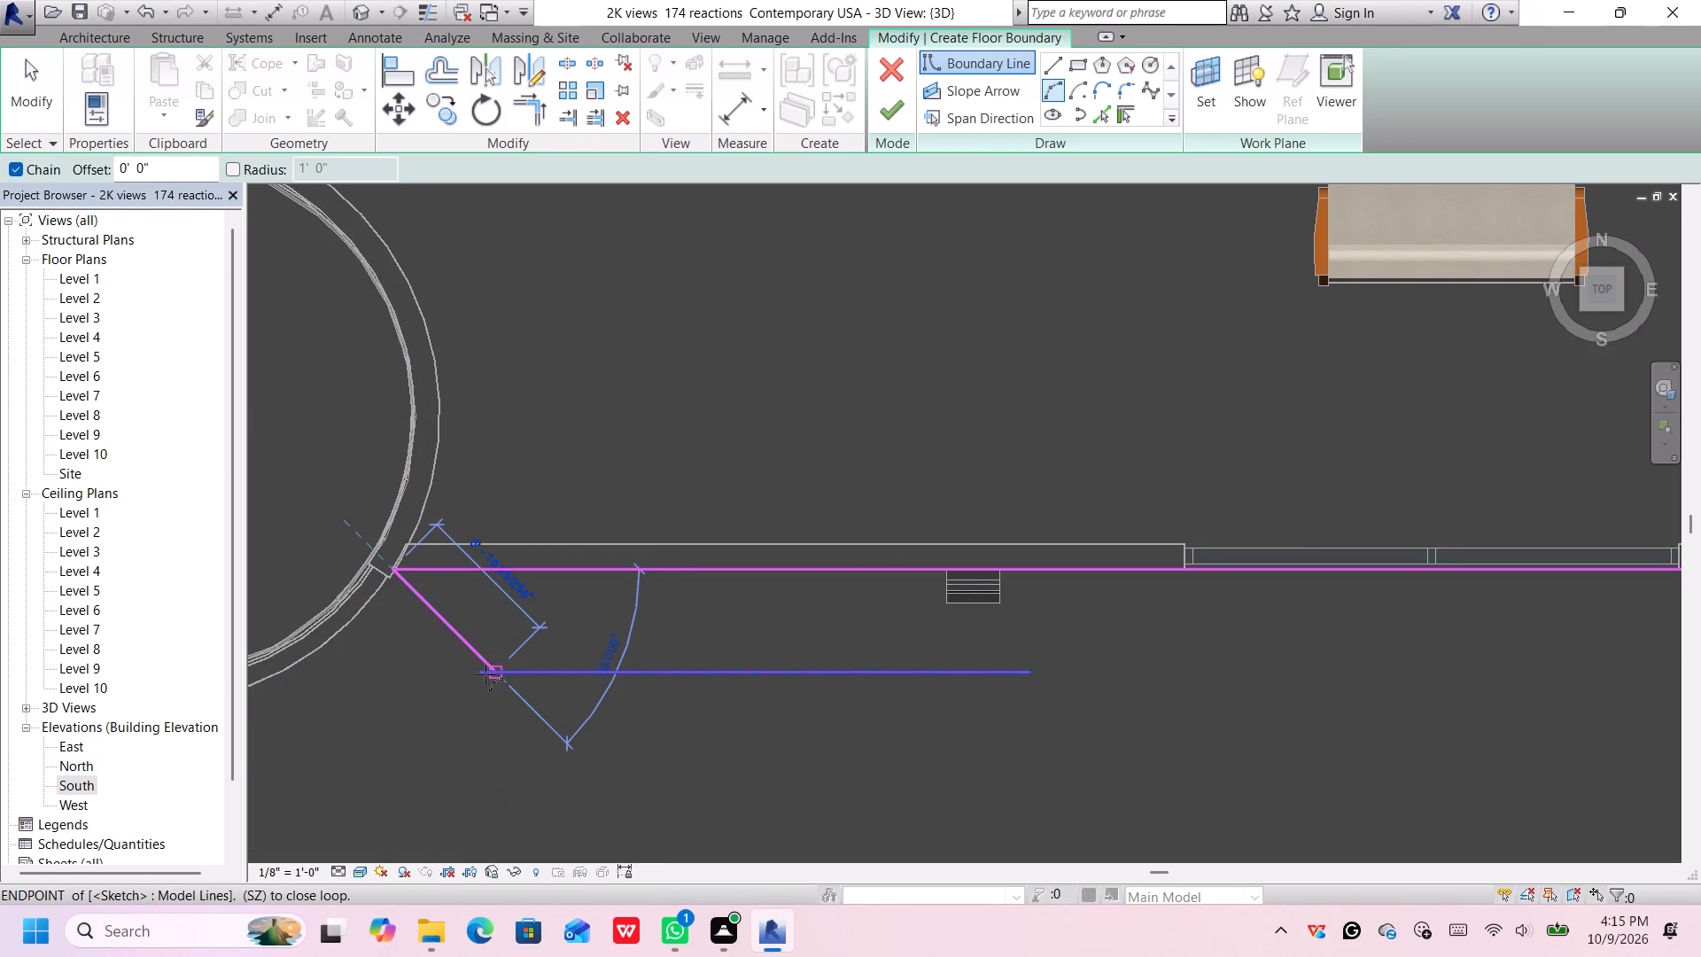
pyautogui.scroll(5, 485, 674)
pyautogui.click(471, 670)
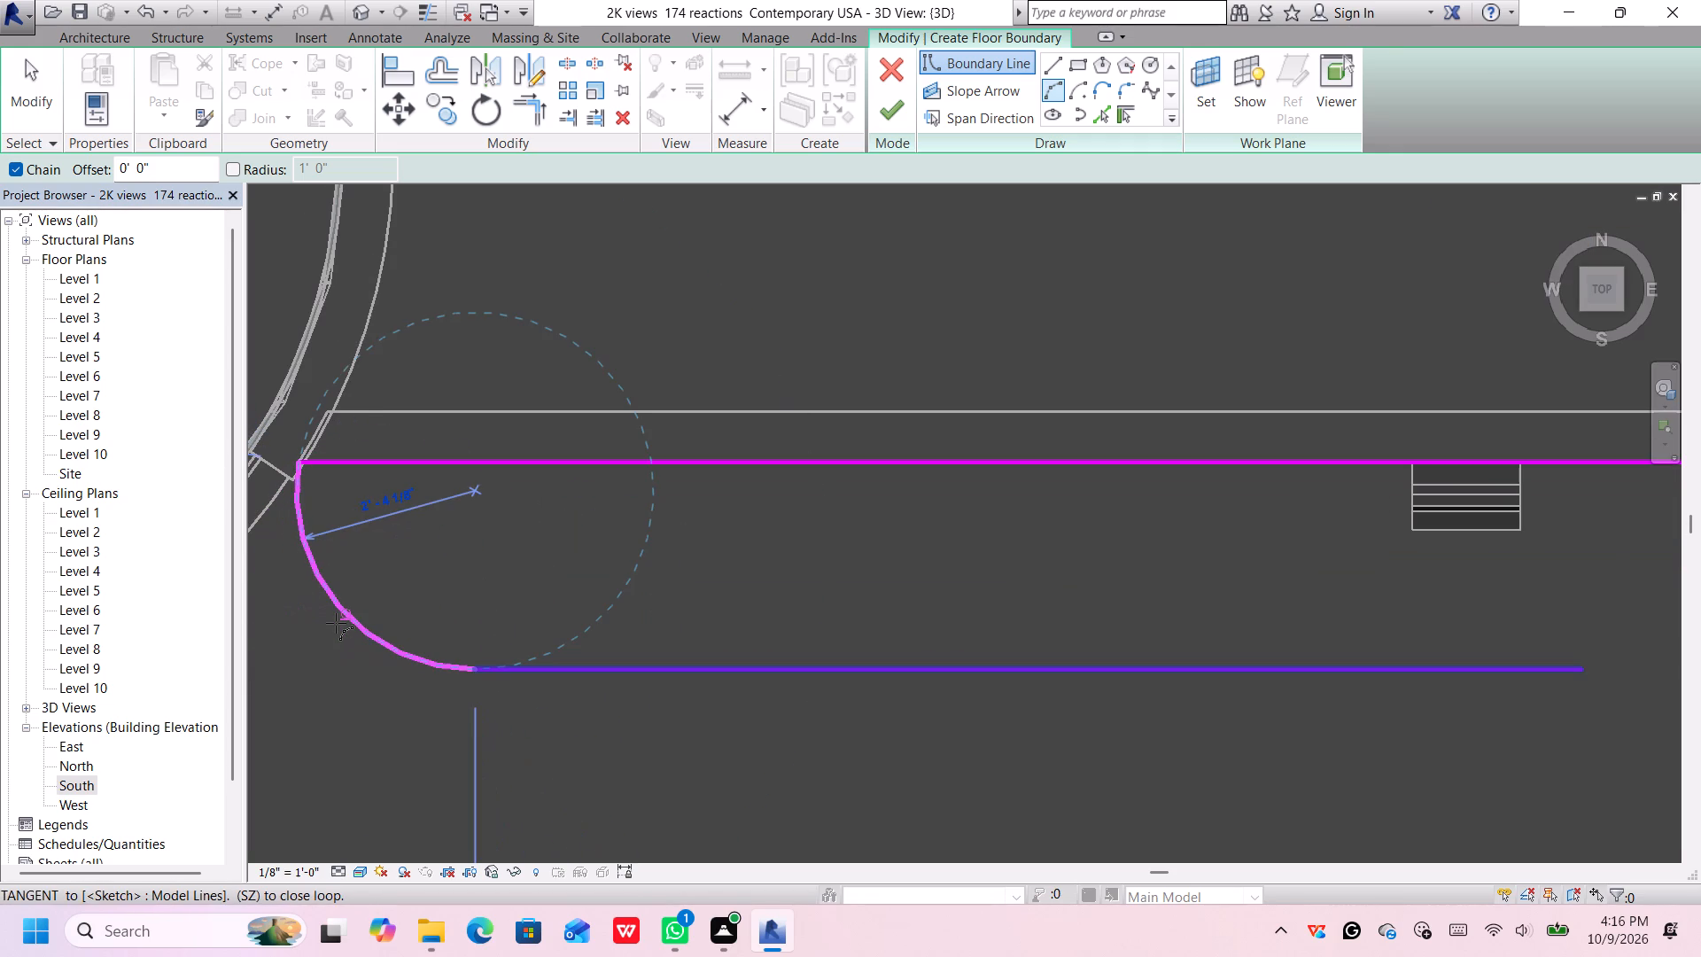
pyautogui.click(336, 623)
# Draw a matching tangent arc from the line's east end up to the south boundary just west of the storefront, and exit the arc tool.
pyautogui.scroll(-3, 751, 611)
pyautogui.moveTo(1282, 590); pyautogui.dragTo(979, 554, button='middle')
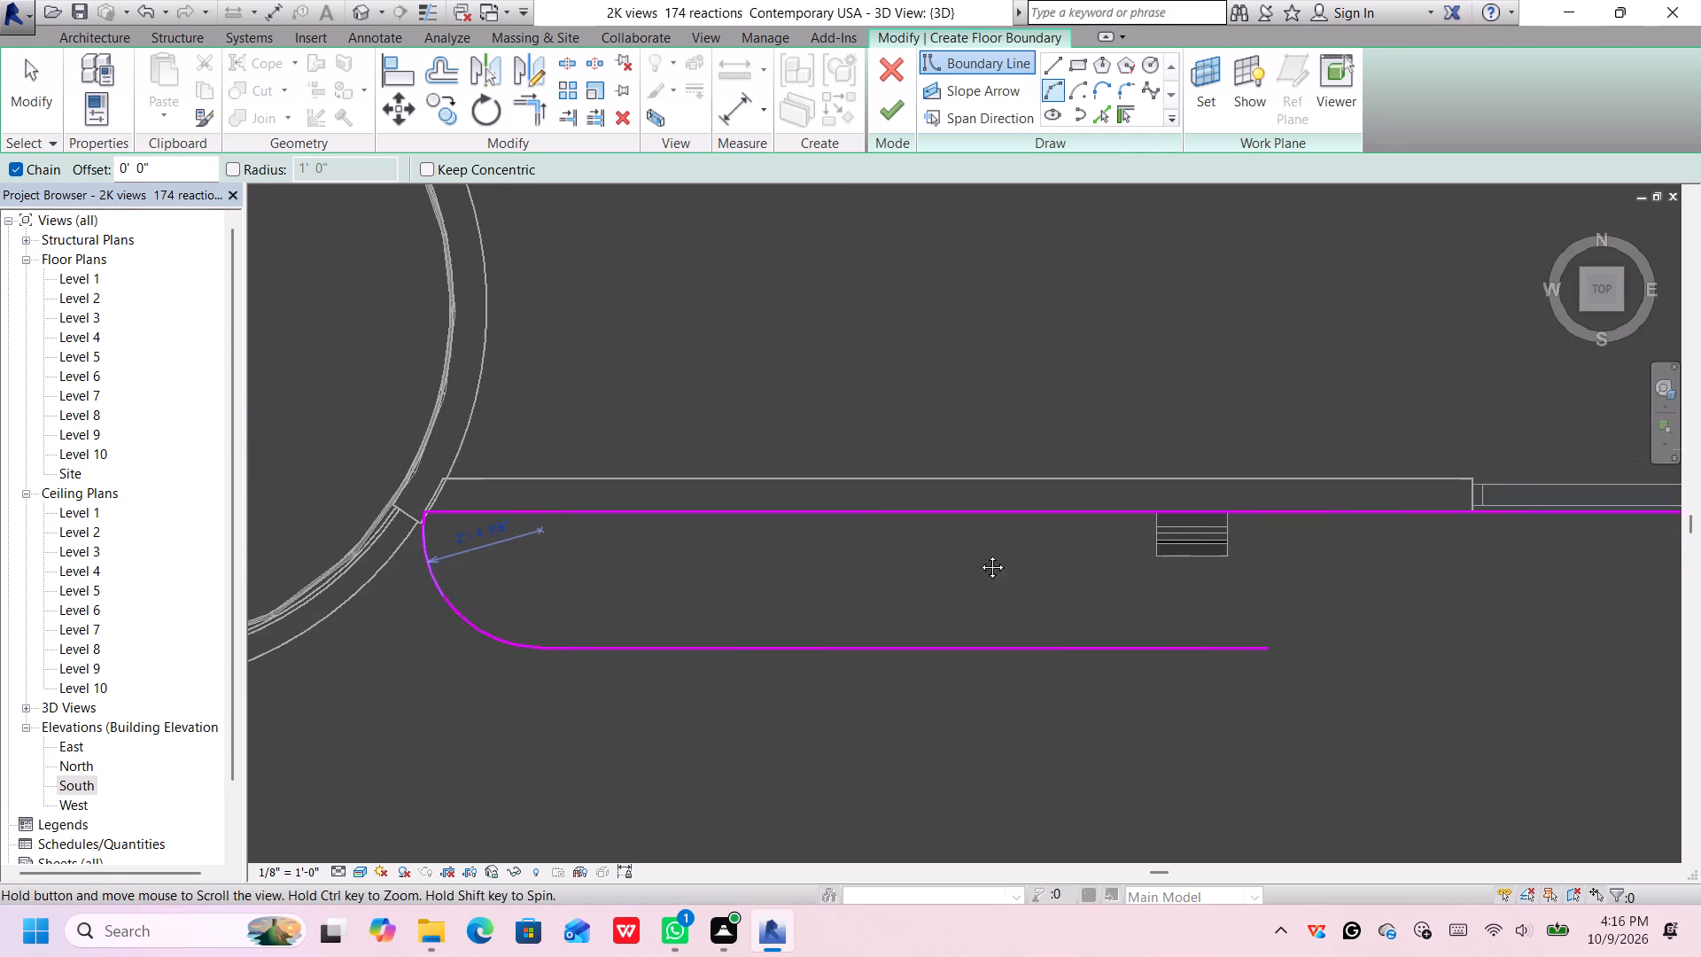
pyautogui.moveTo(979, 554); pyautogui.dragTo(780, 543, button='middle')
pyautogui.click(794, 601)
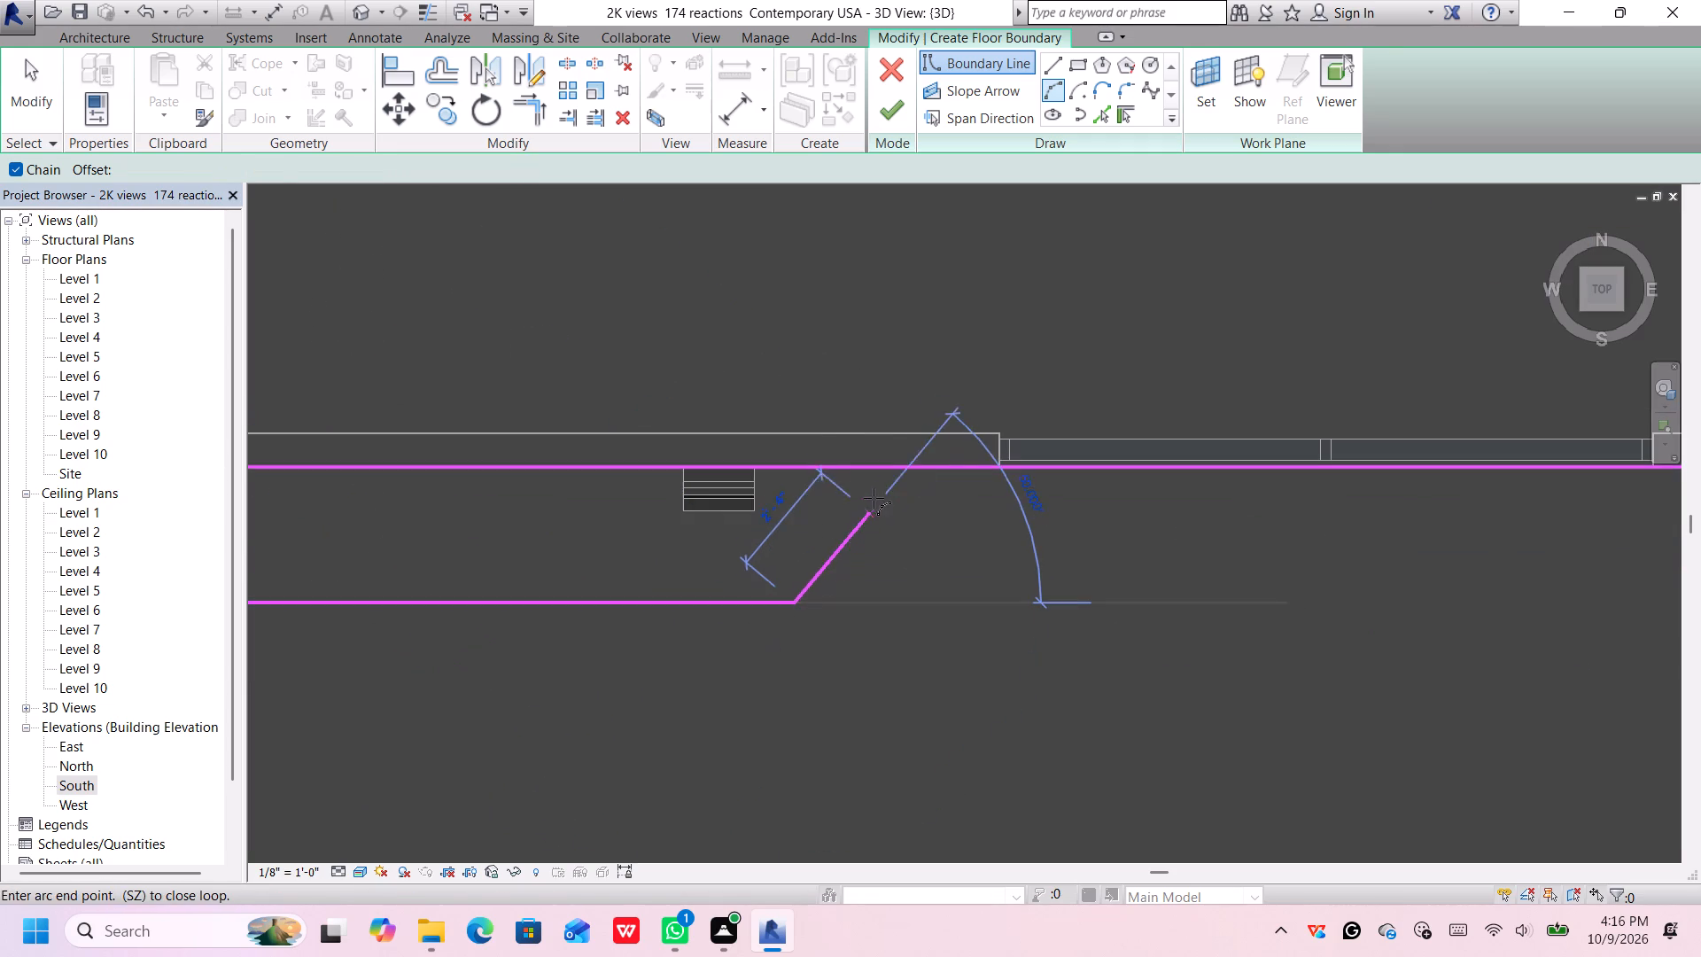
pyautogui.click(915, 463)
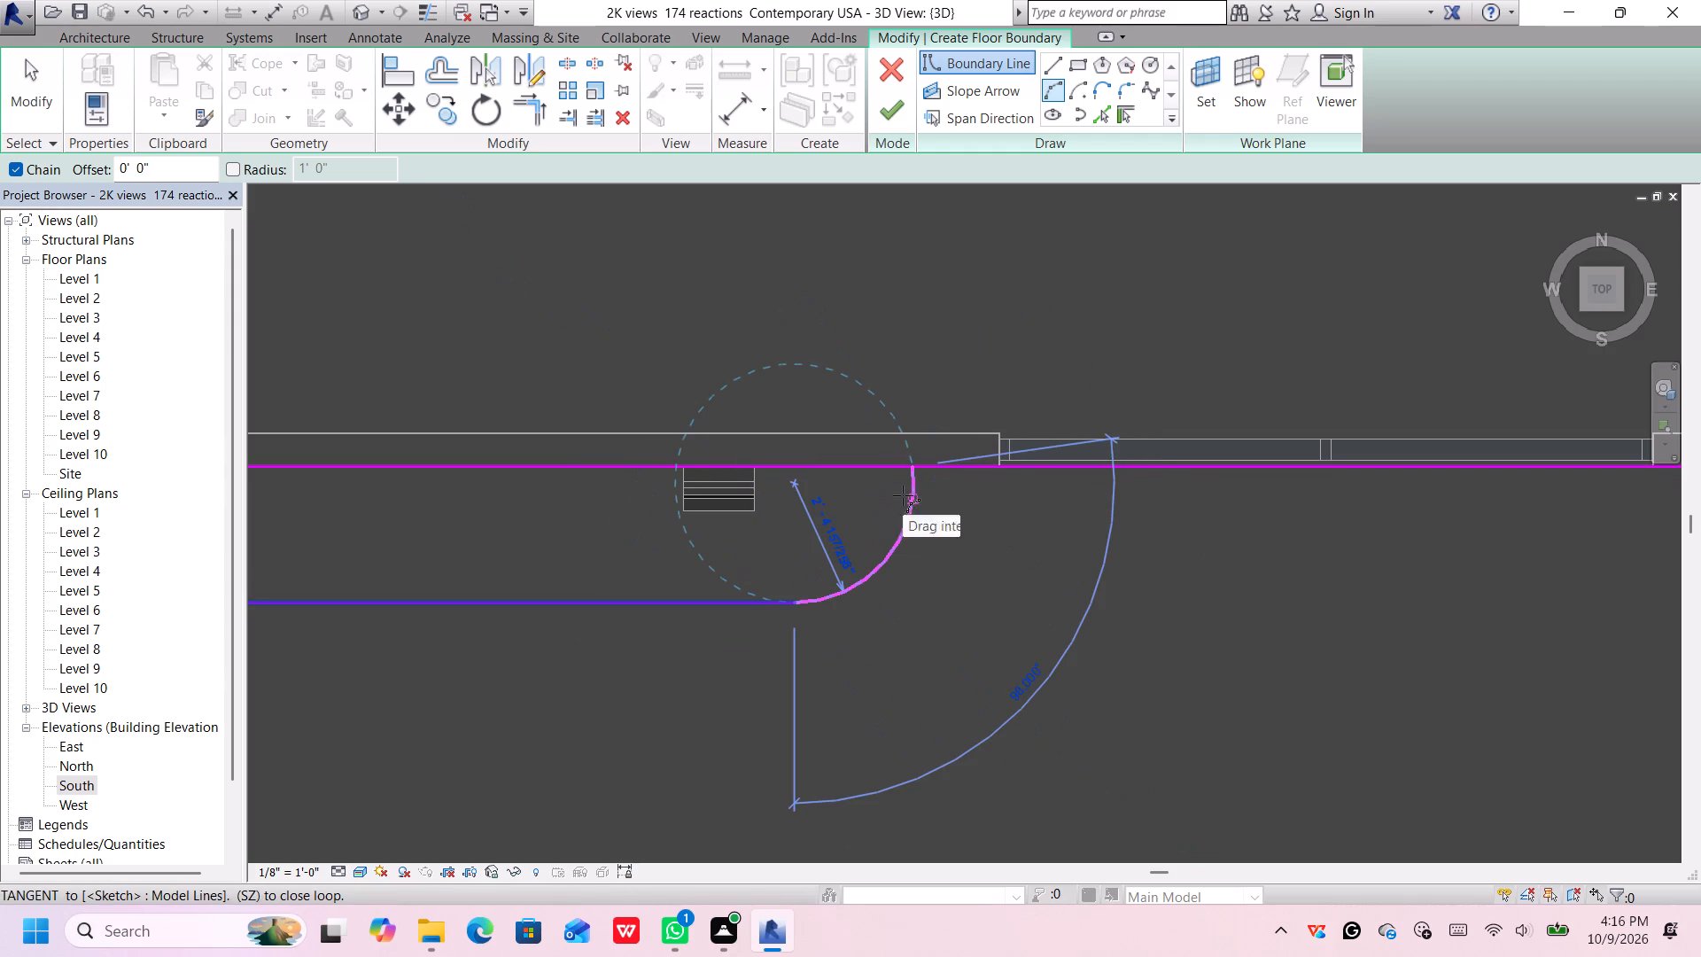
pyautogui.click(903, 495)
pyautogui.scroll(-5, 967, 526)
pyautogui.scroll(3, 967, 526)
pyautogui.scroll(-3, 967, 528)
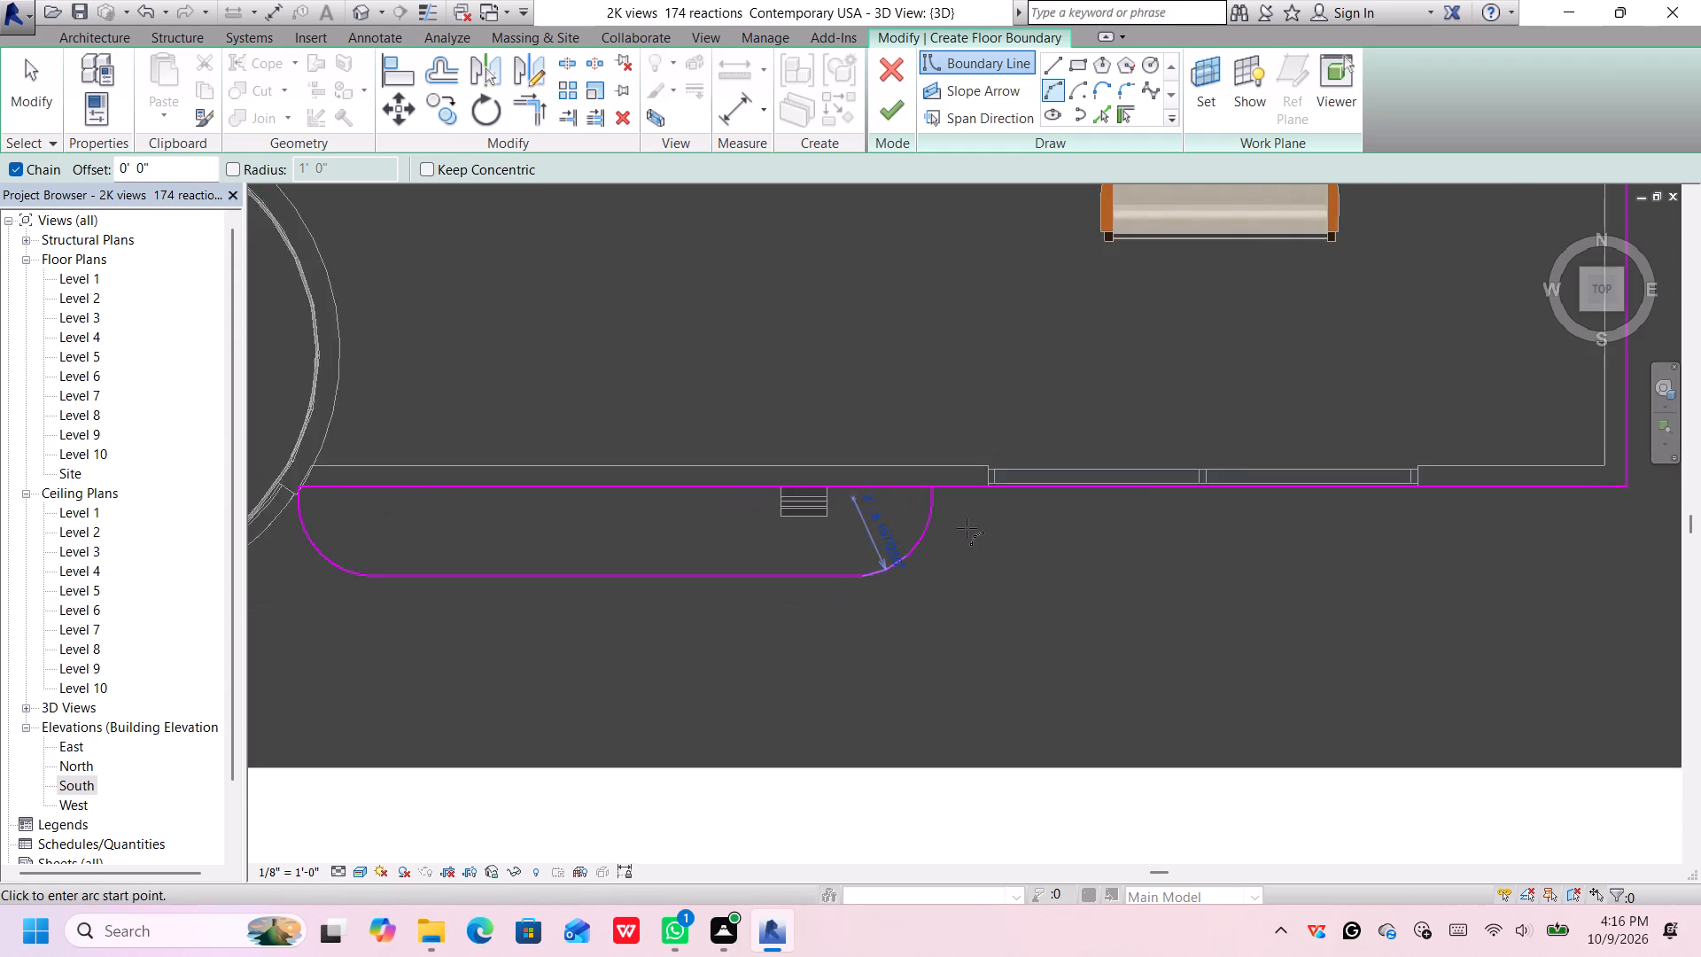
pyautogui.scroll(-1, 967, 528)
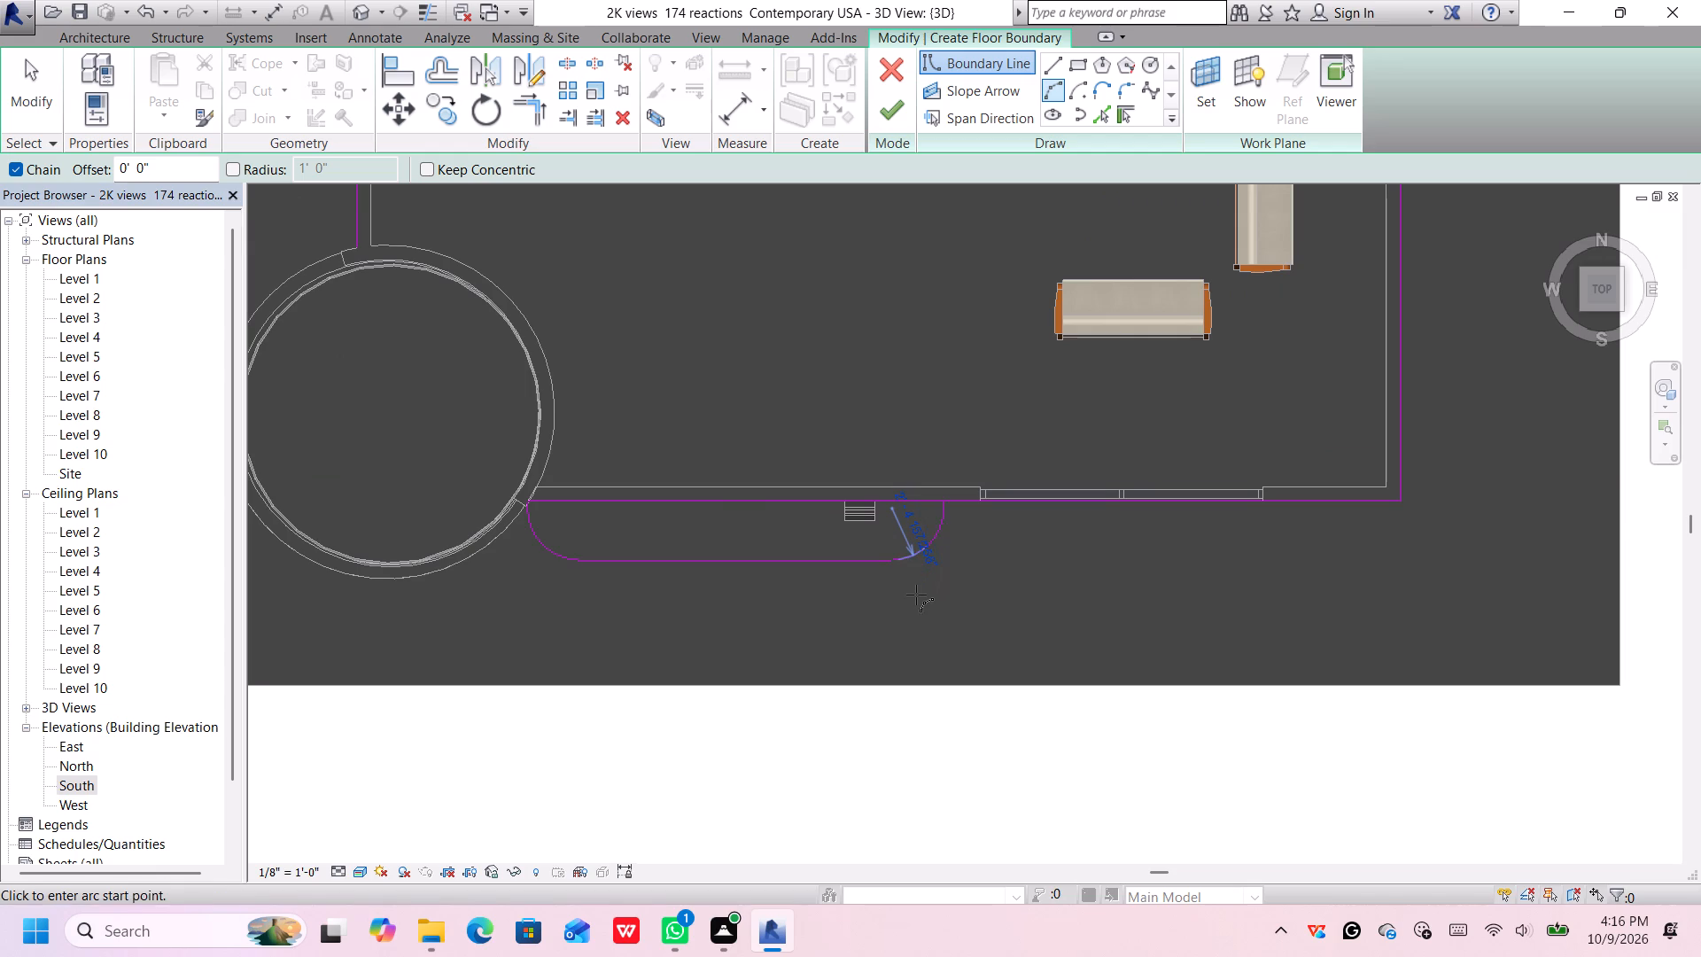
pyautogui.press('Escape')
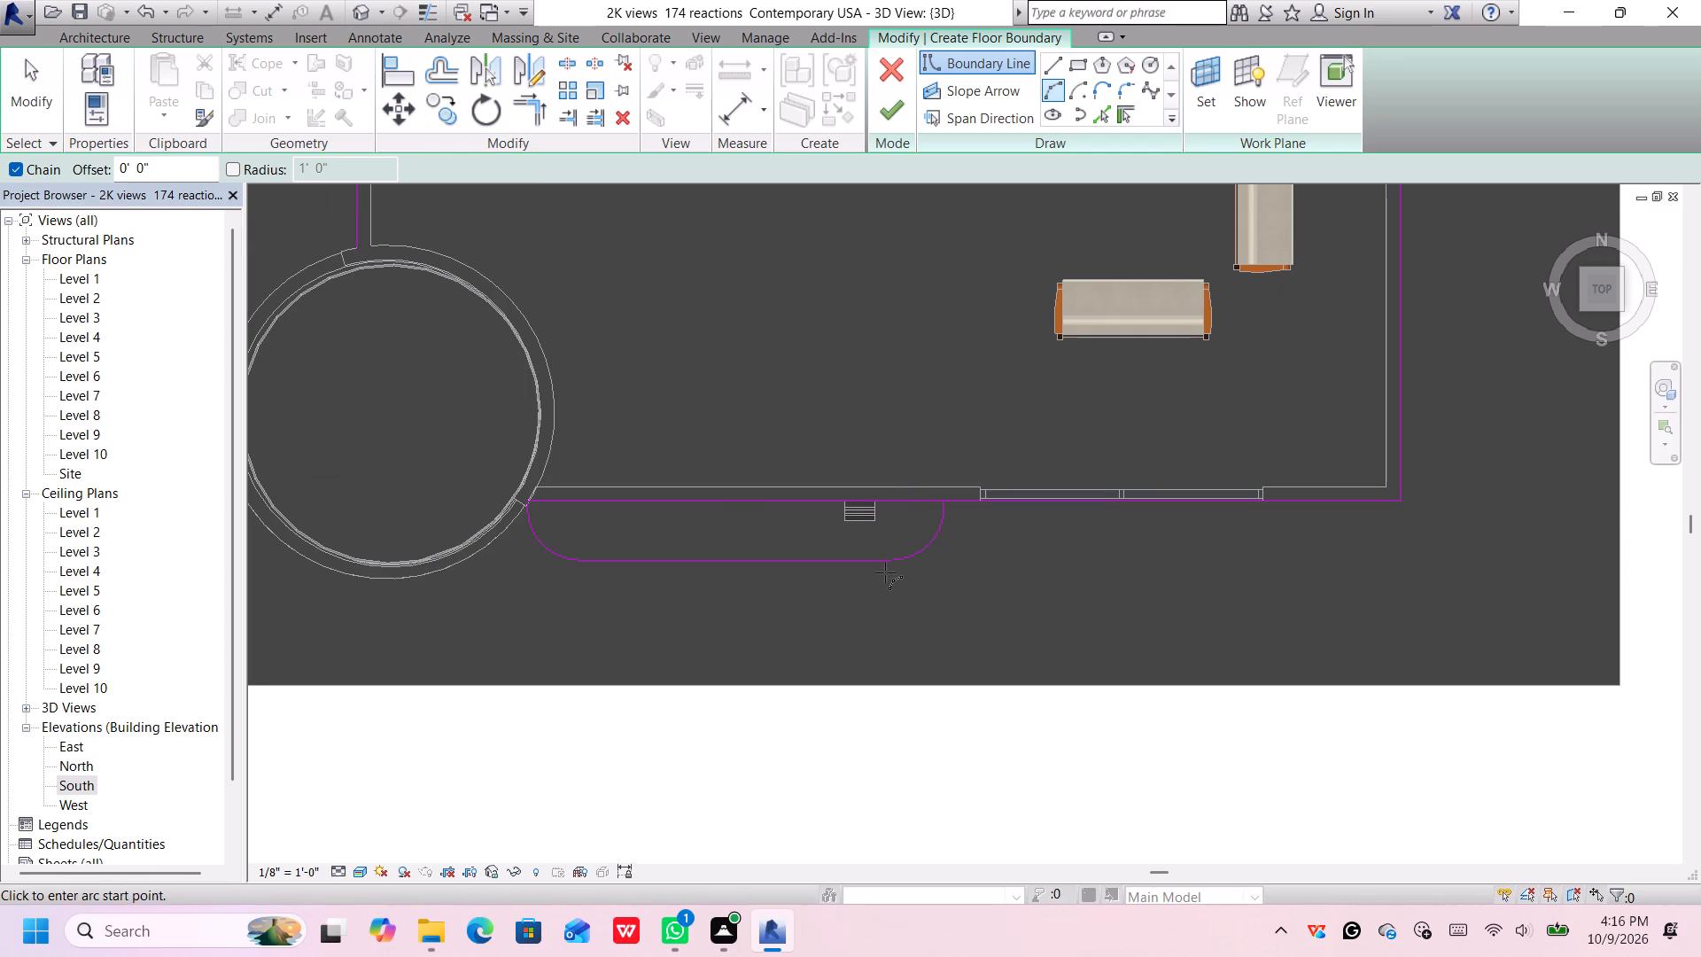
pyautogui.press('Escape')
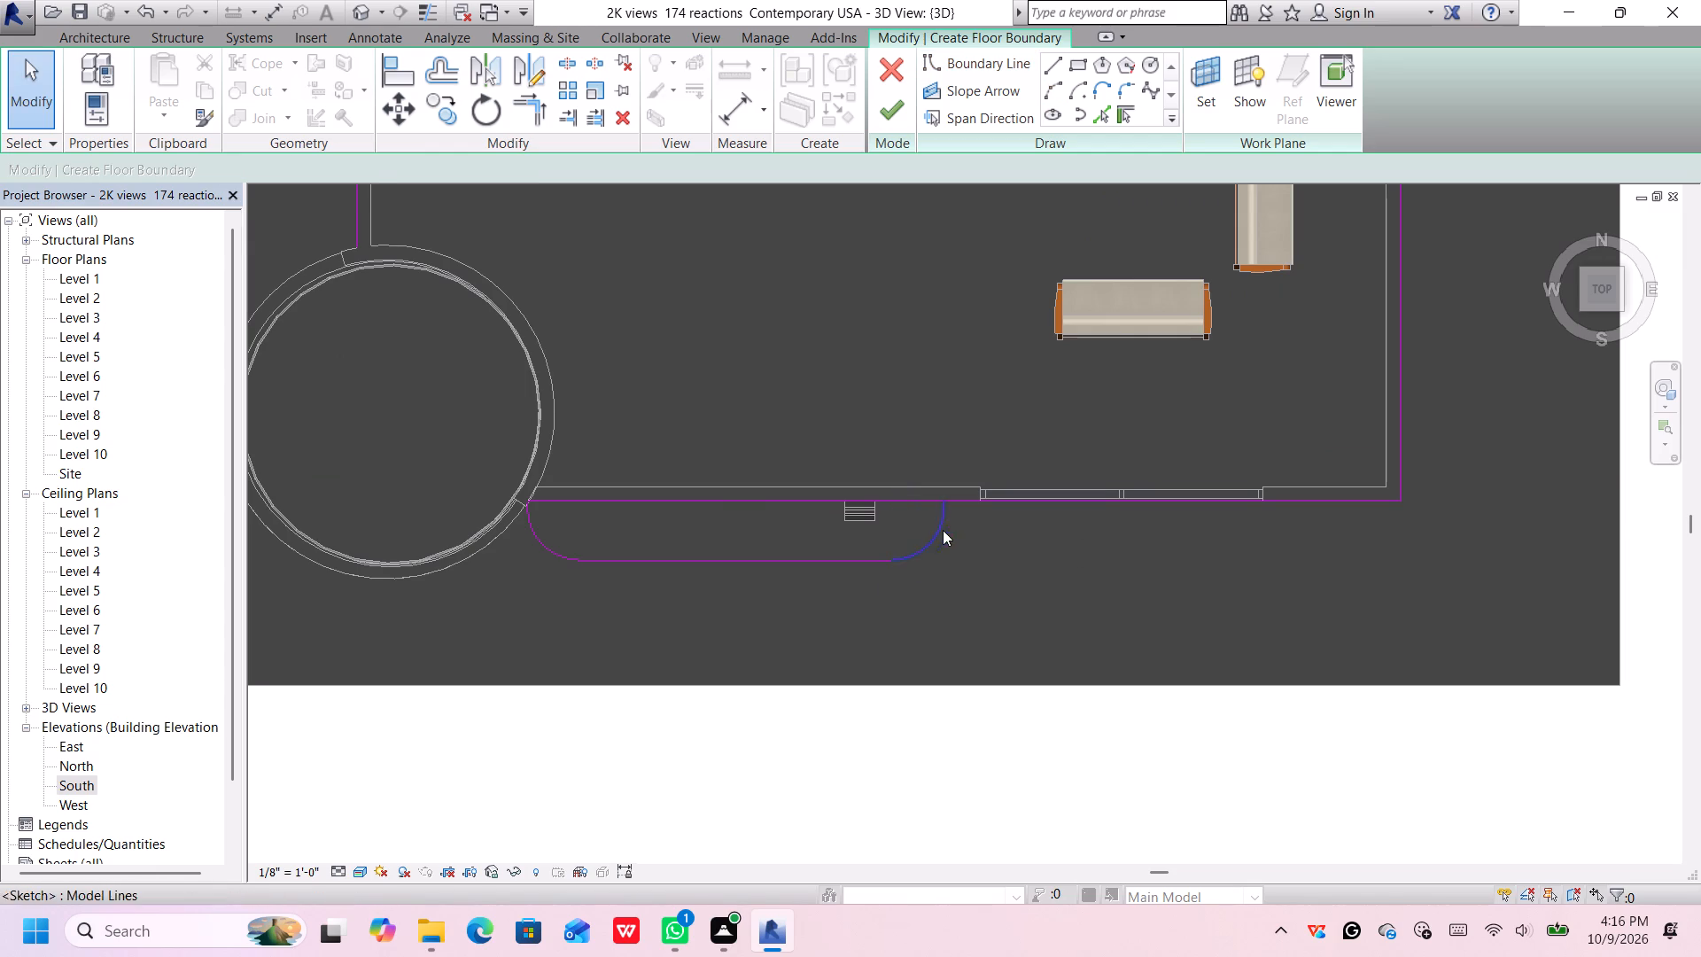
# Examine the rounded projection's arcs and their junctions with the straight line and the south floor boundary.
pyautogui.scroll(2, 889, 549)
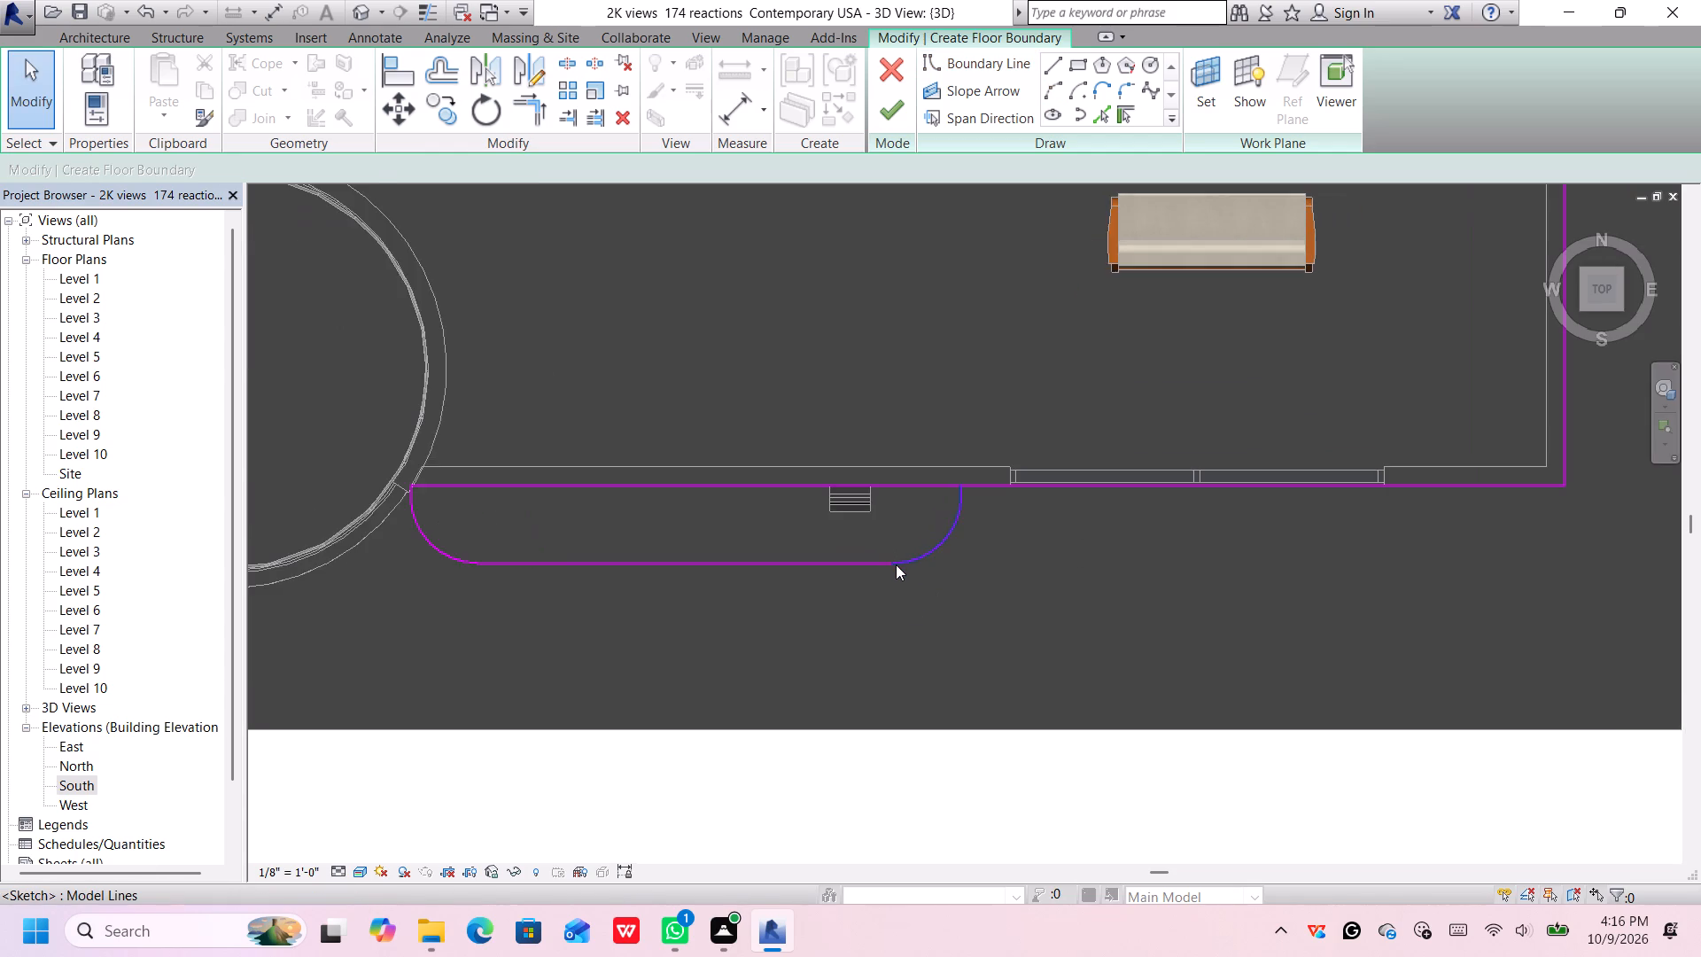
pyautogui.scroll(5, 897, 566)
pyautogui.scroll(-1, 902, 567)
pyautogui.scroll(2, 902, 567)
pyautogui.scroll(-1, 938, 539)
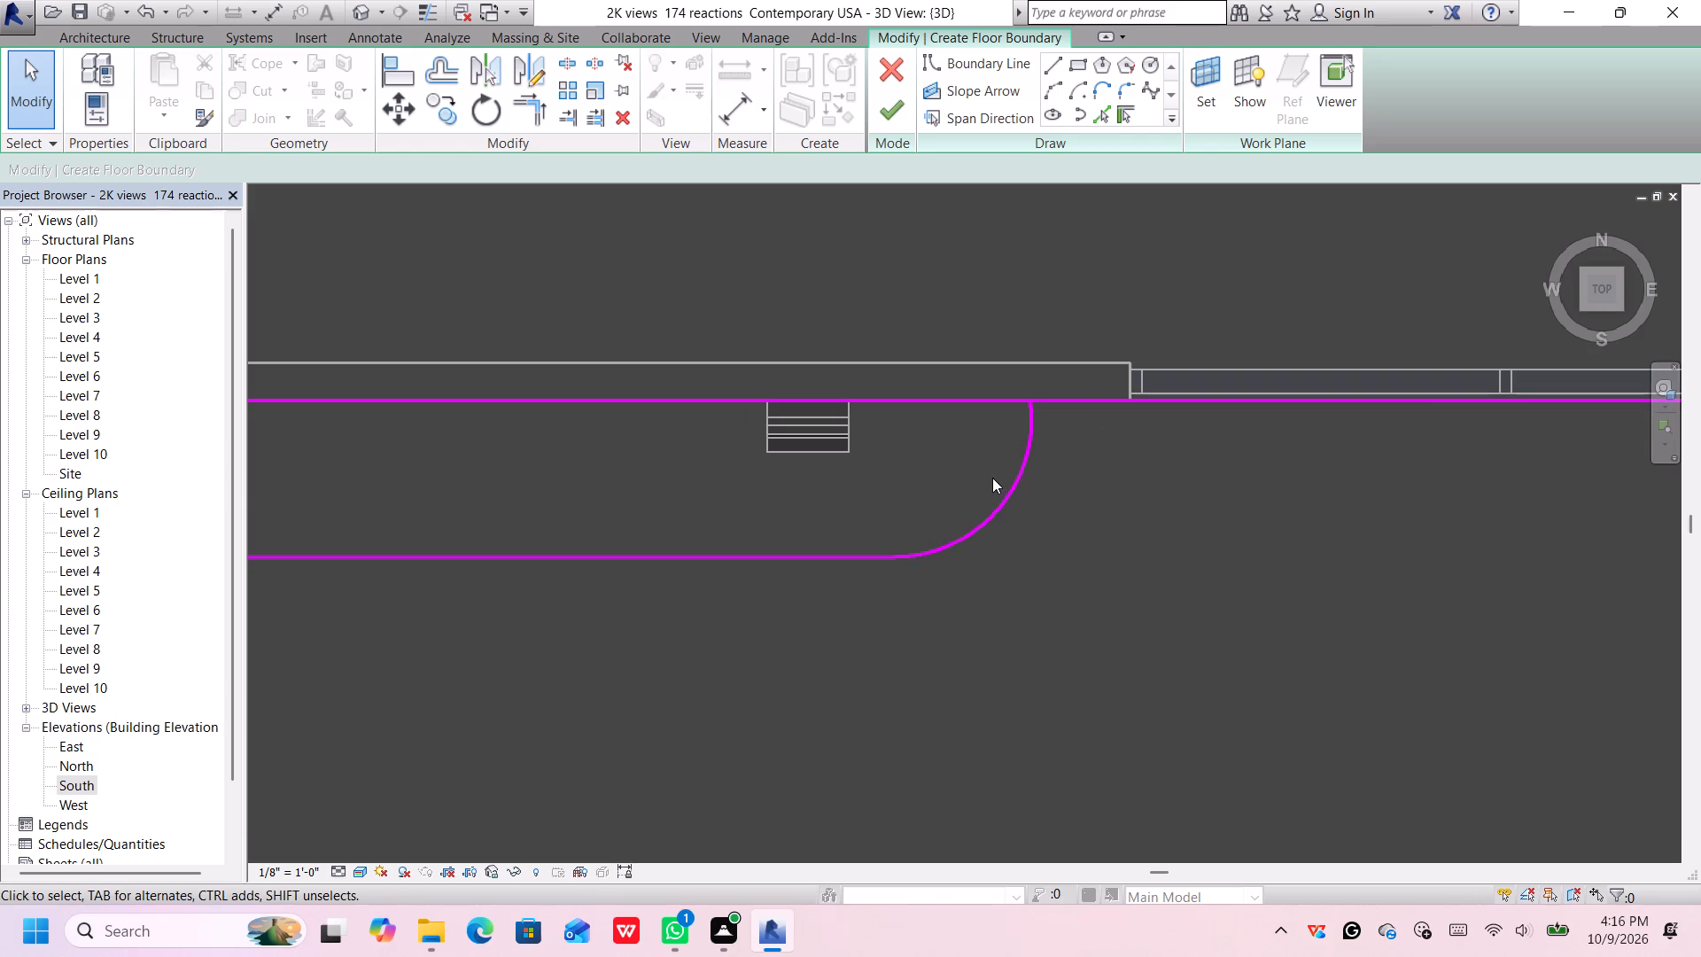
pyautogui.scroll(-3, 992, 478)
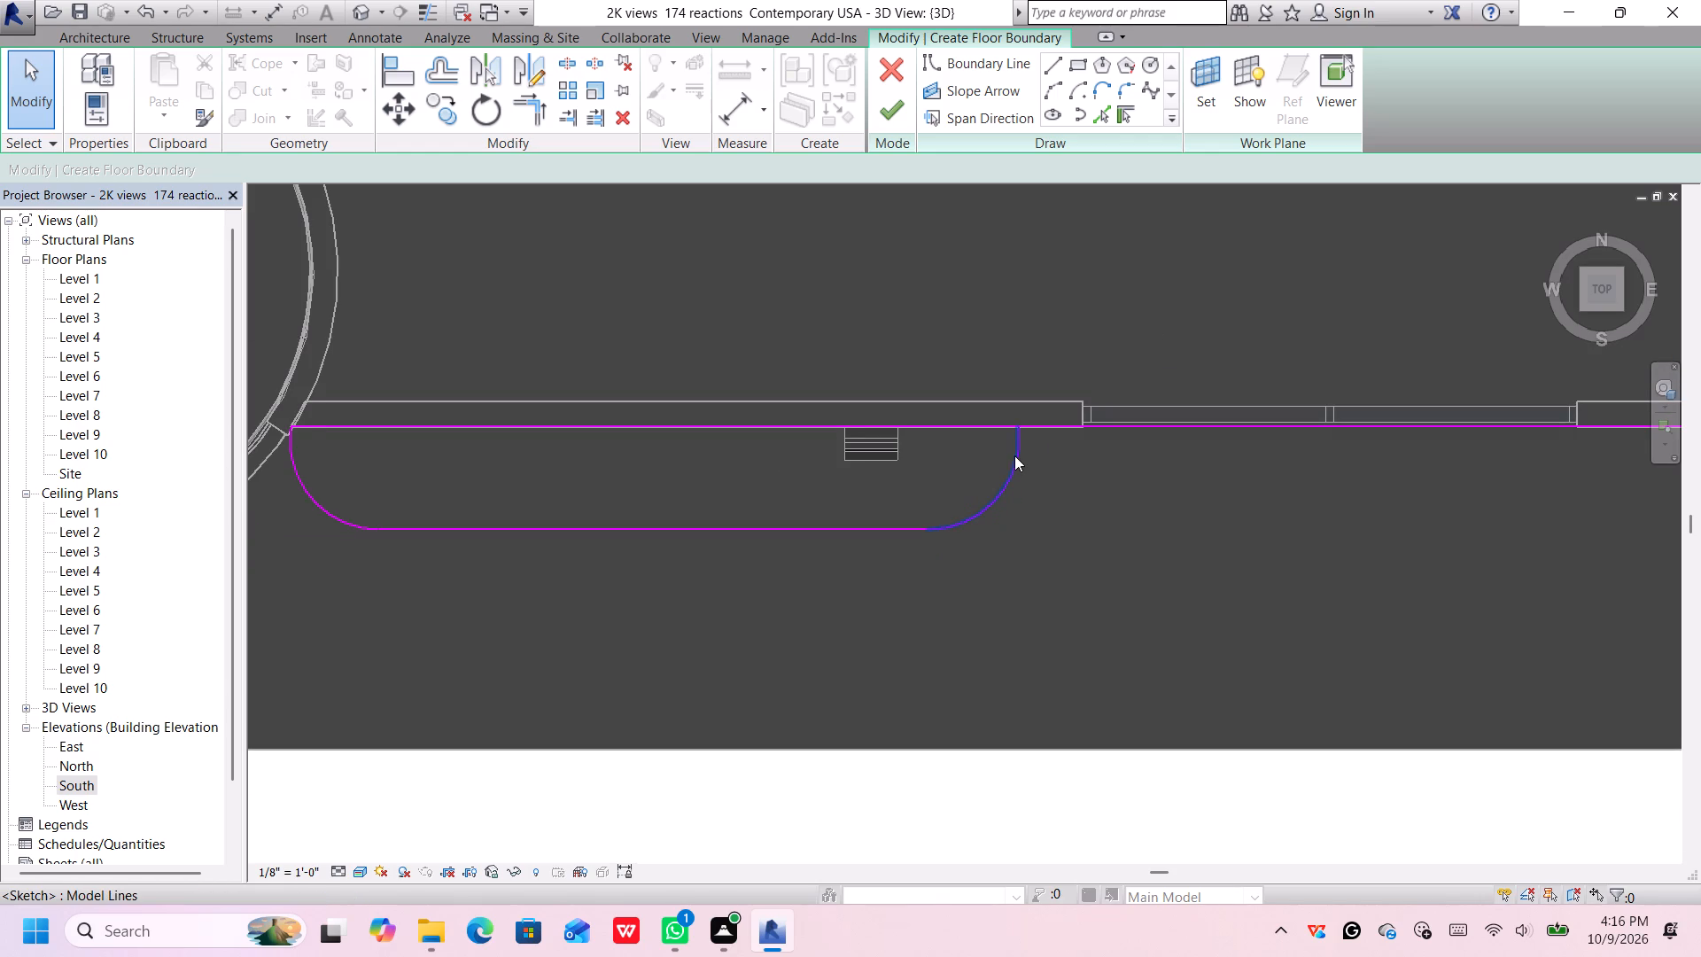
pyautogui.moveTo(1017, 461); pyautogui.dragTo(1032, 487, button='middle')
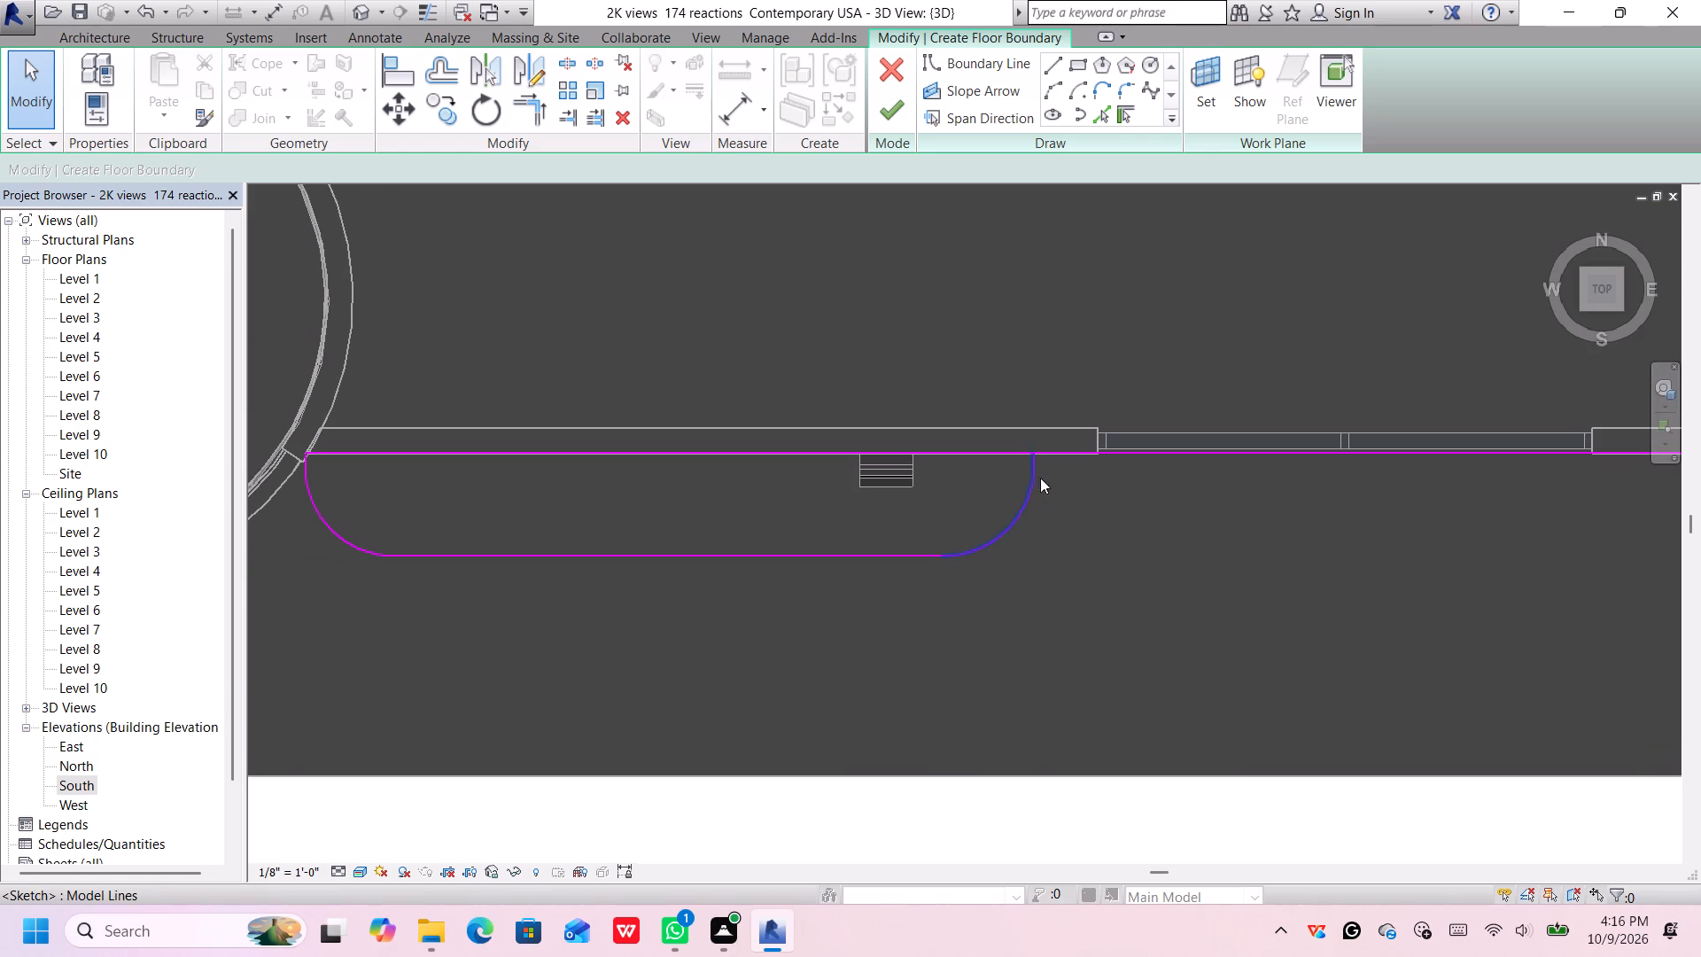
pyautogui.scroll(-2, 1050, 507)
pyautogui.scroll(1, 1053, 510)
pyautogui.scroll(-2, 1053, 510)
pyautogui.scroll(-5, 1088, 702)
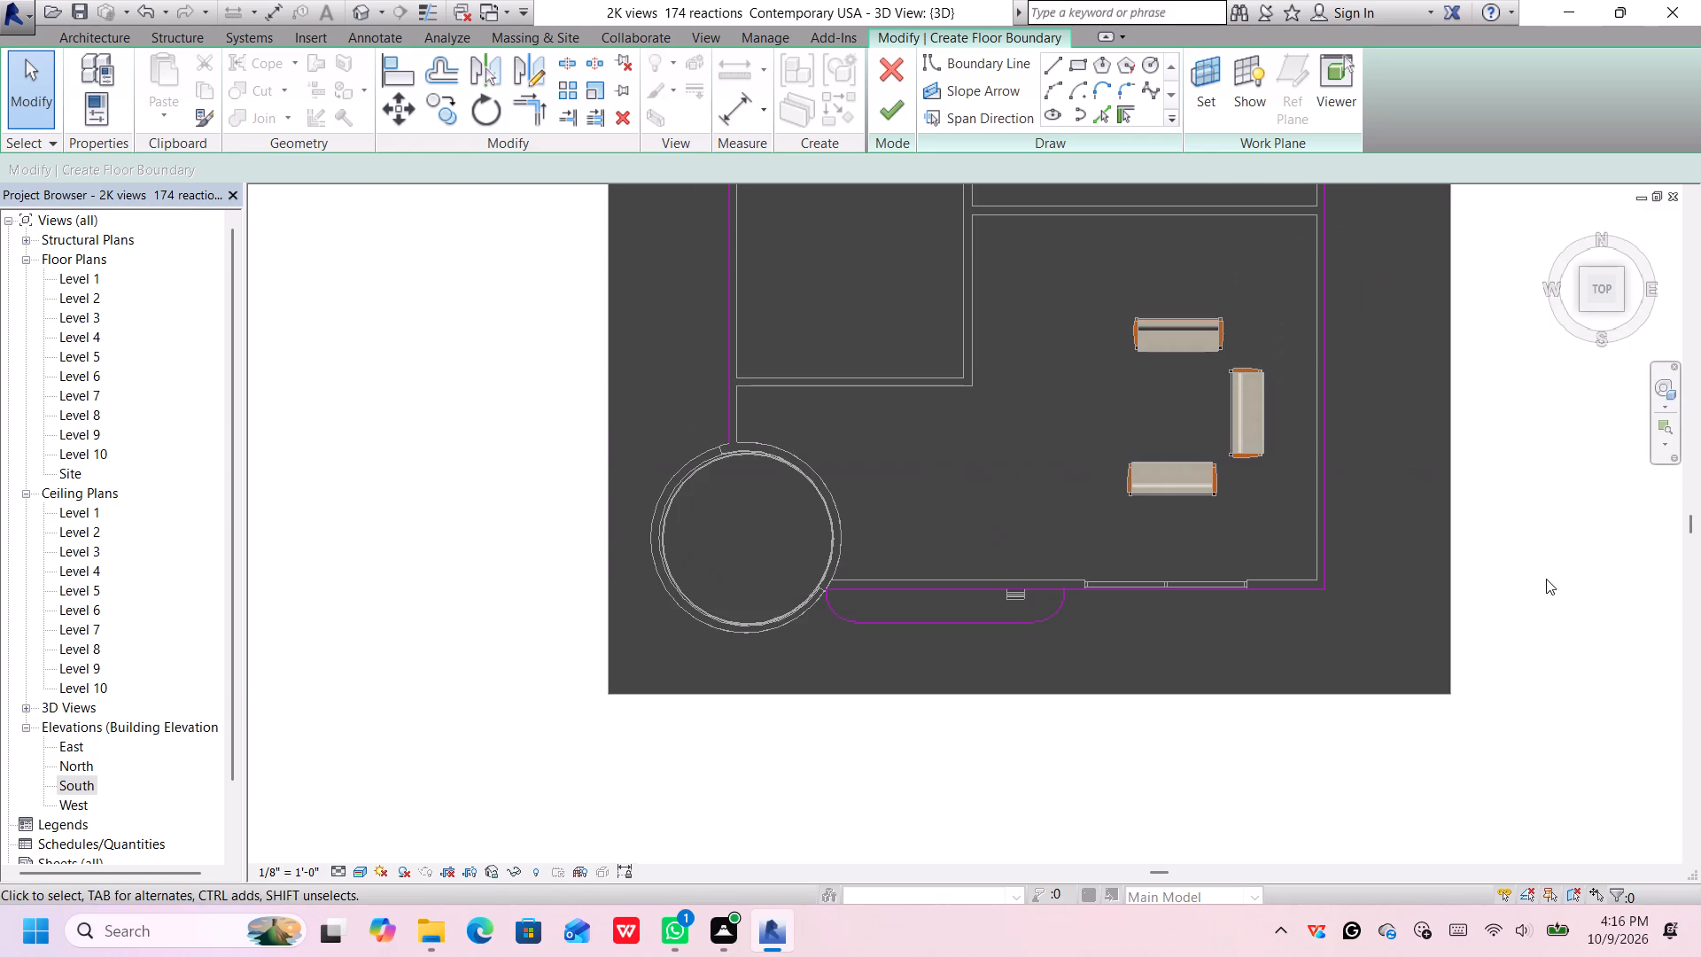
pyautogui.moveTo(1545, 580); pyautogui.dragTo(1486, 640, button='middle')
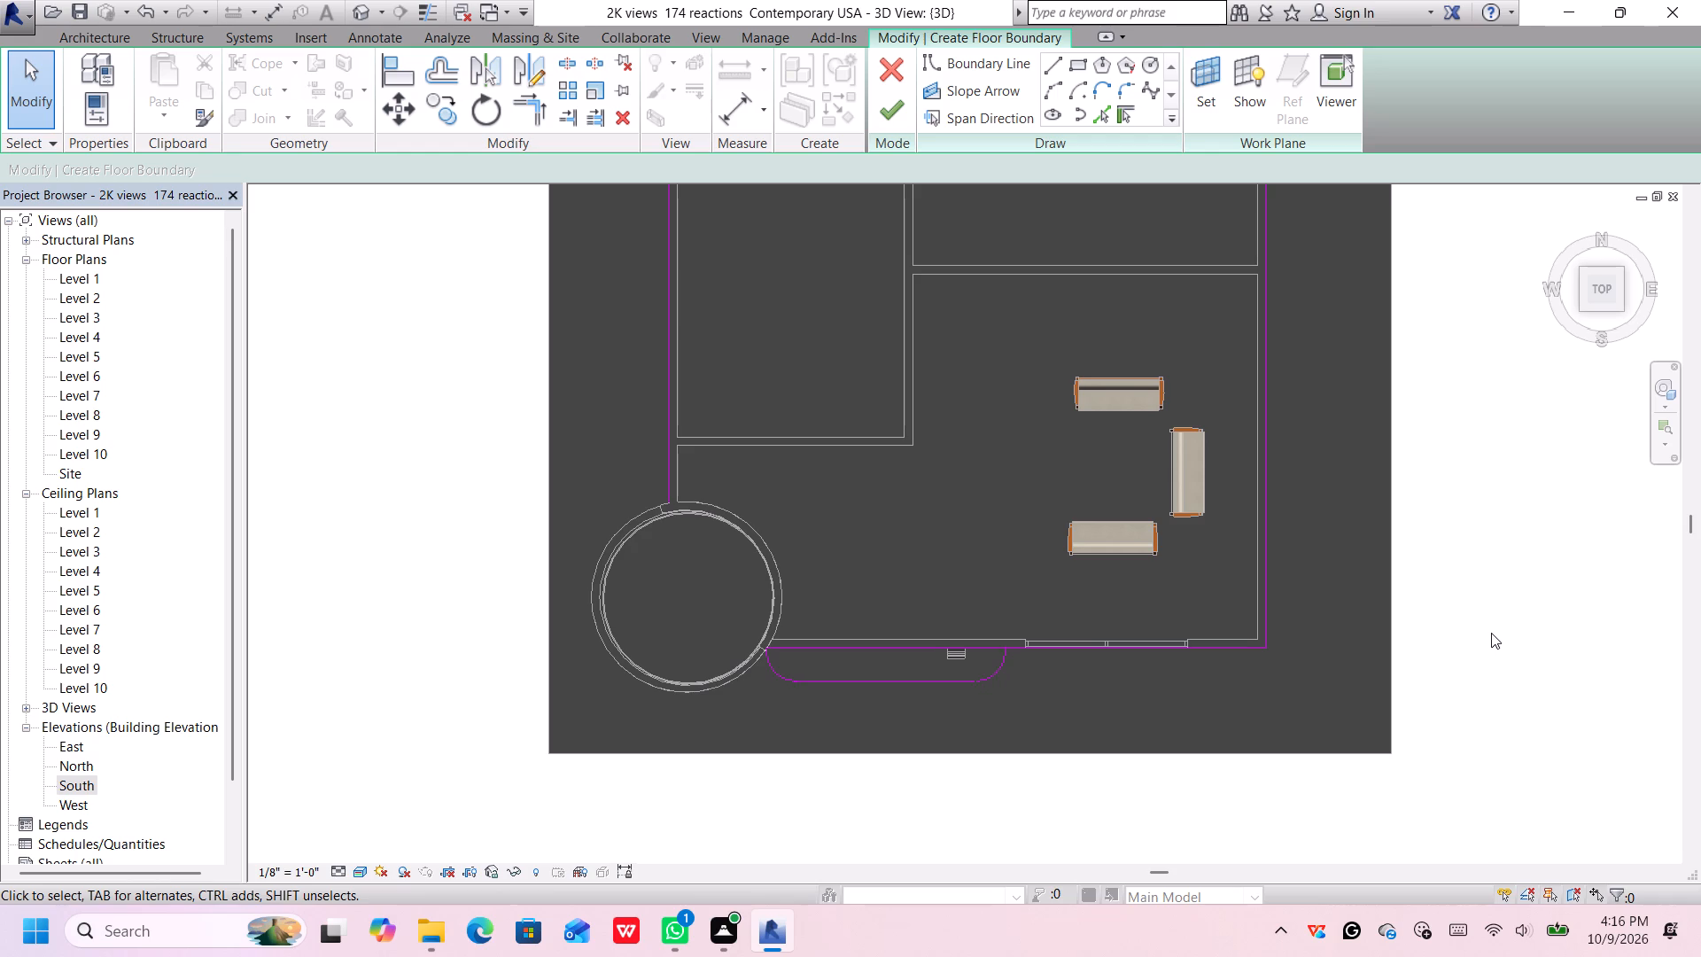
# Open the floor's properties and review the available floor types without changing the current one.
pyautogui.rightClick(1491, 633)
pyautogui.click(1504, 619)
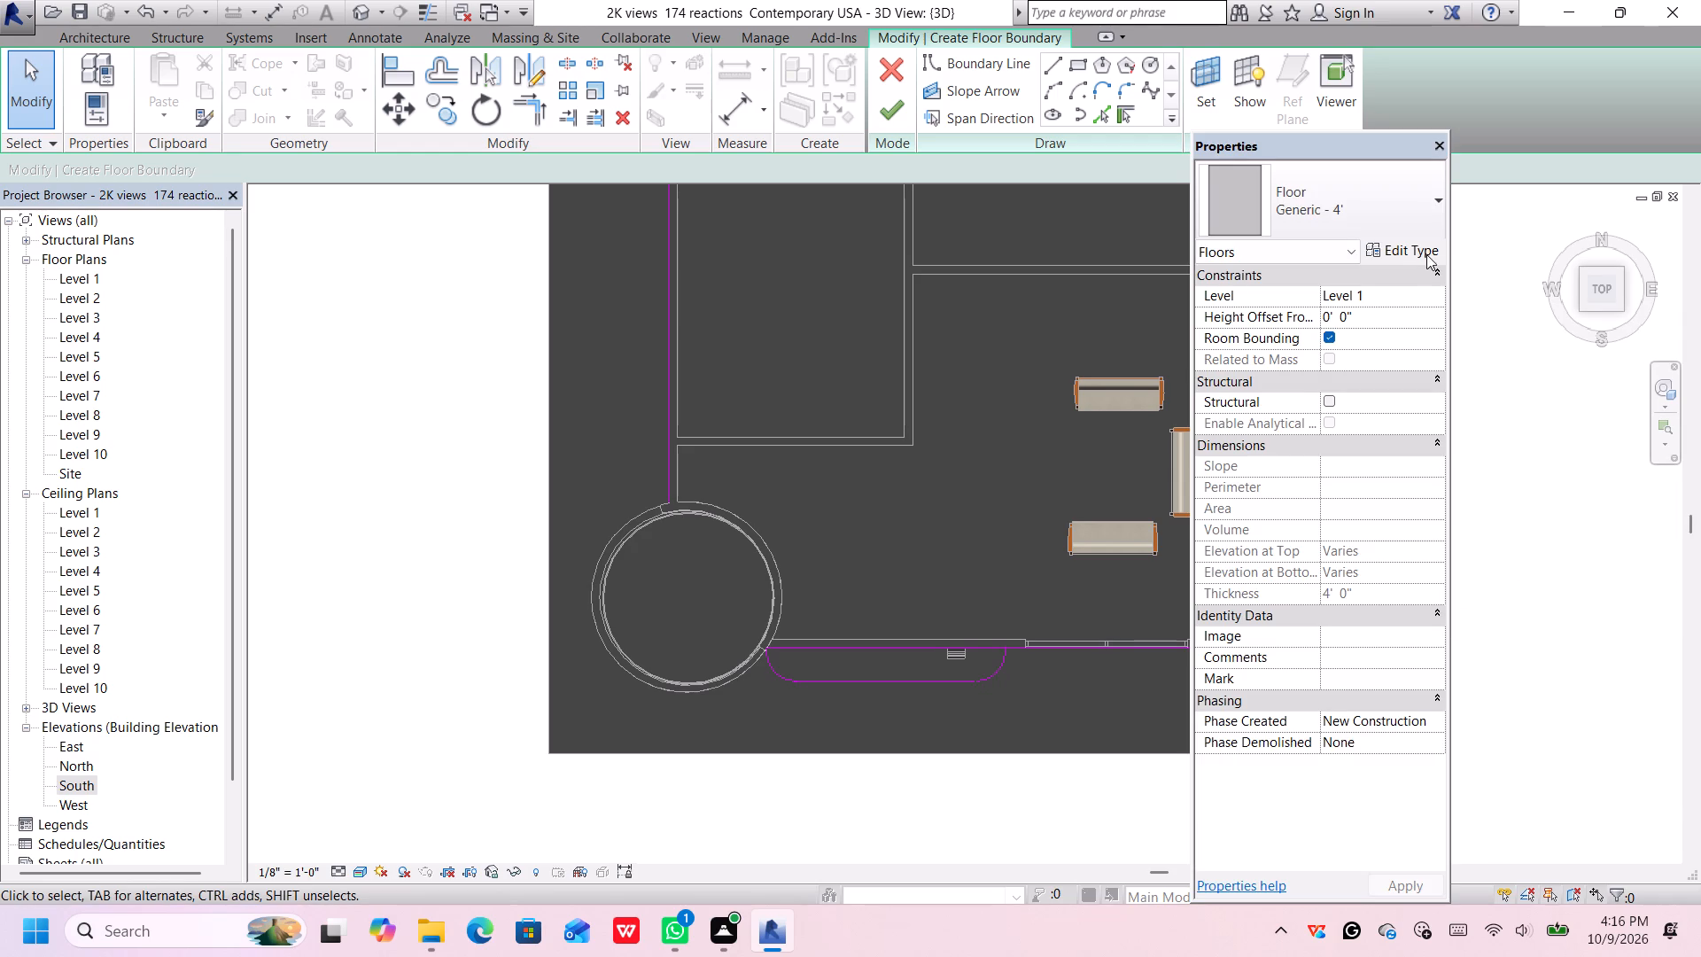
pyautogui.scroll(-2, 898, 455)
pyautogui.scroll(3, 897, 467)
pyautogui.moveTo(895, 474); pyautogui.dragTo(651, 507, button='middle')
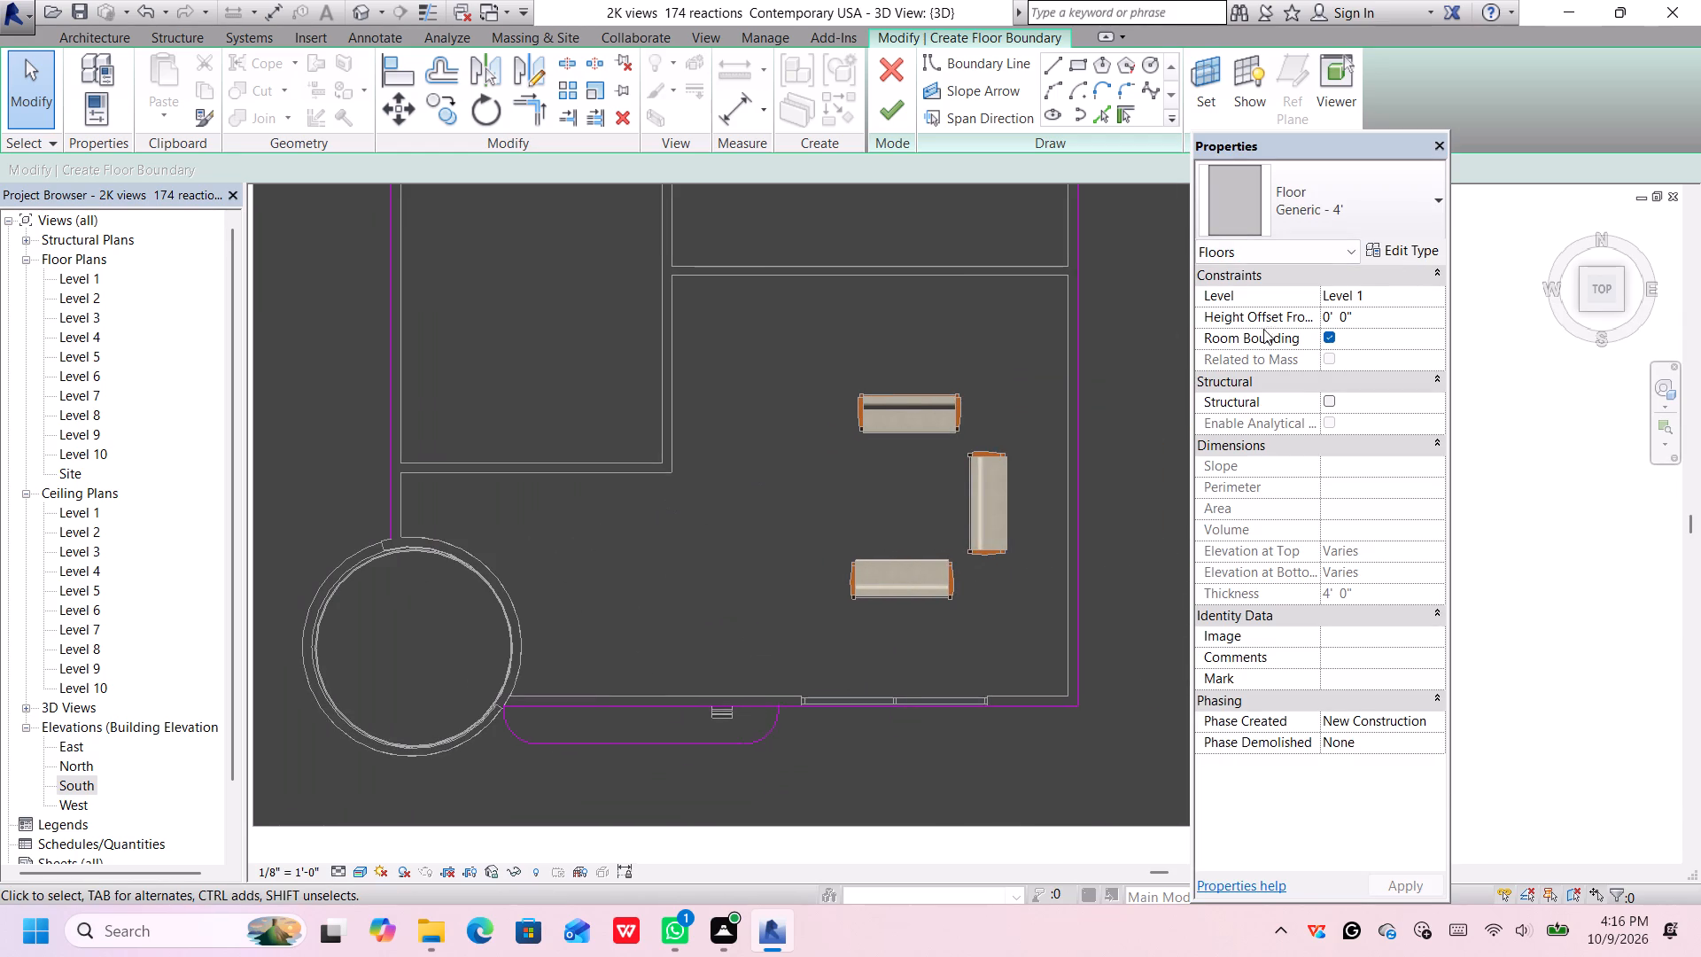
pyautogui.scroll(1, 1329, 287)
pyautogui.scroll(-1, 1337, 283)
pyautogui.click(1339, 196)
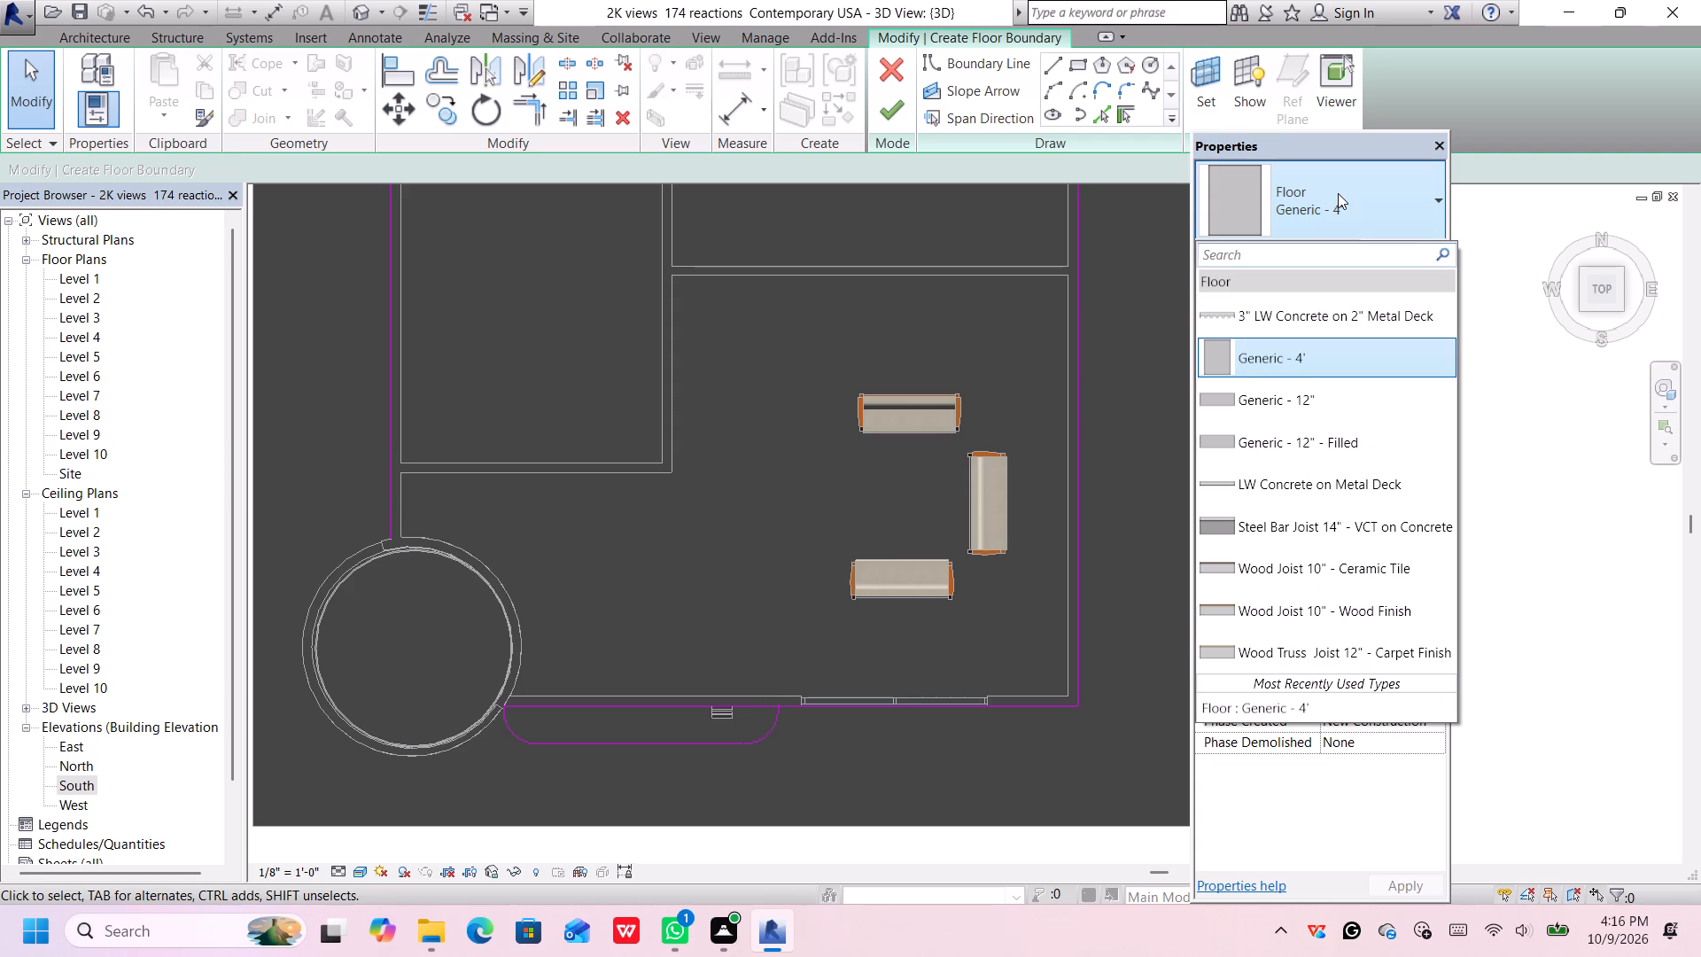
pyautogui.scroll(-3, 1325, 400)
pyautogui.scroll(3, 1325, 400)
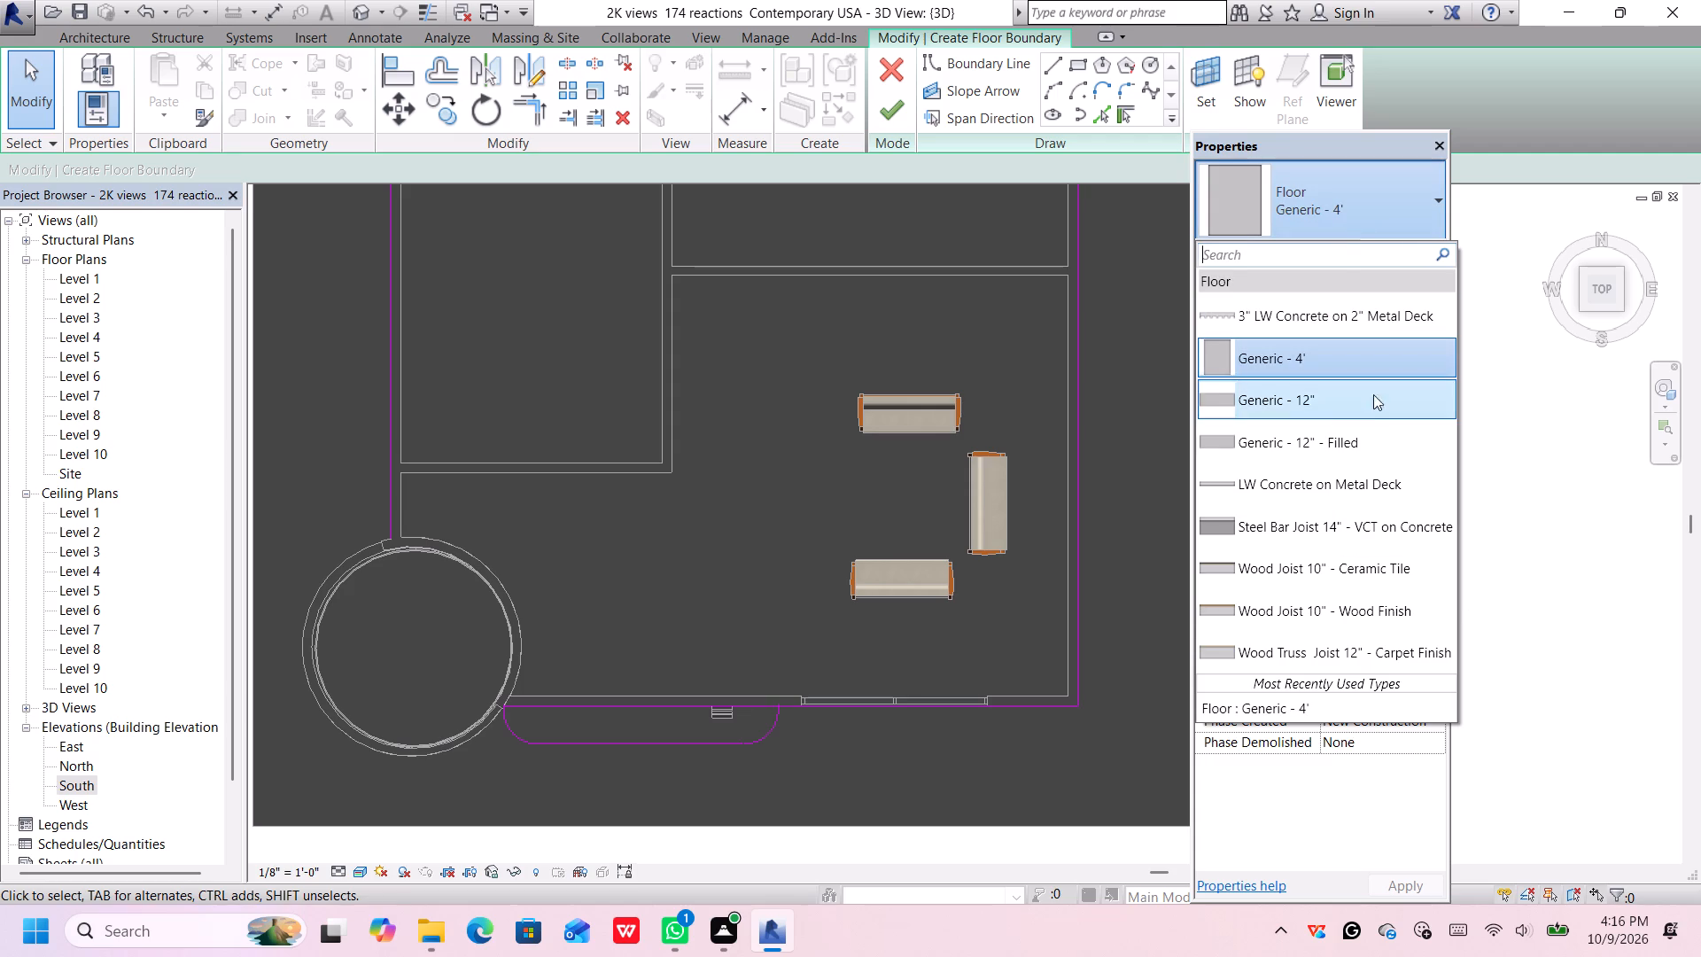
pyautogui.scroll(-5, 1337, 499)
pyautogui.click(1479, 431)
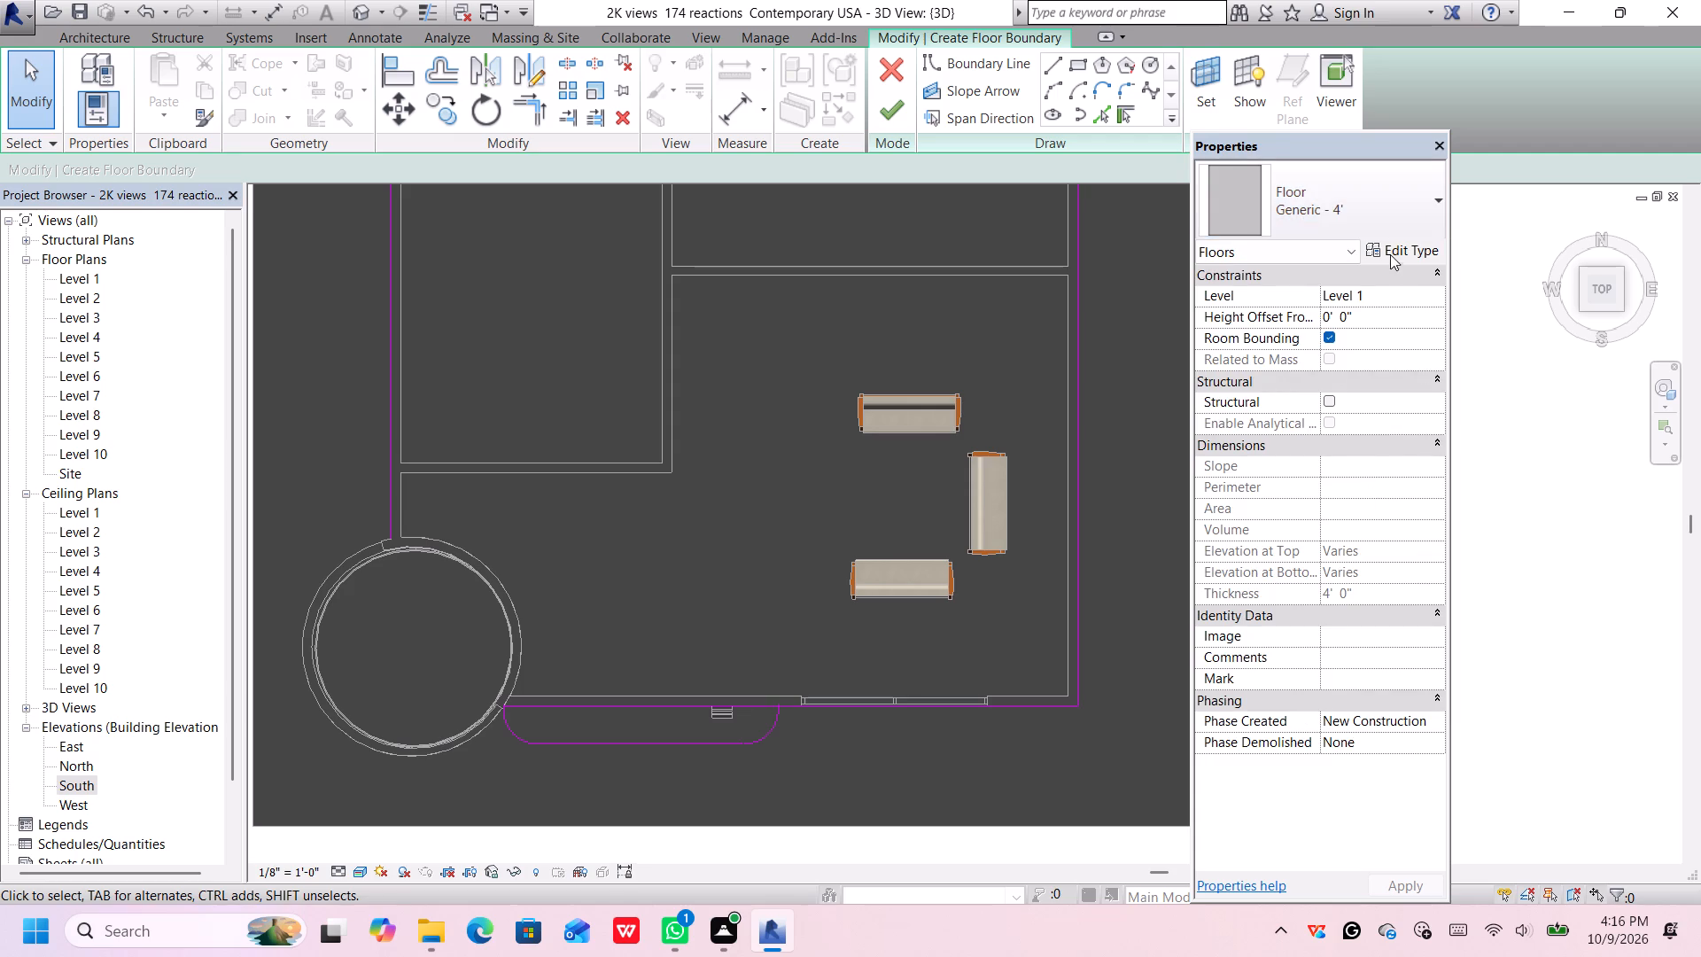
# Duplicate the Generic - 4' floor type and name the copy Generic - 2'.
pyautogui.click(1390, 237)
pyautogui.click(1391, 212)
pyautogui.click(1396, 241)
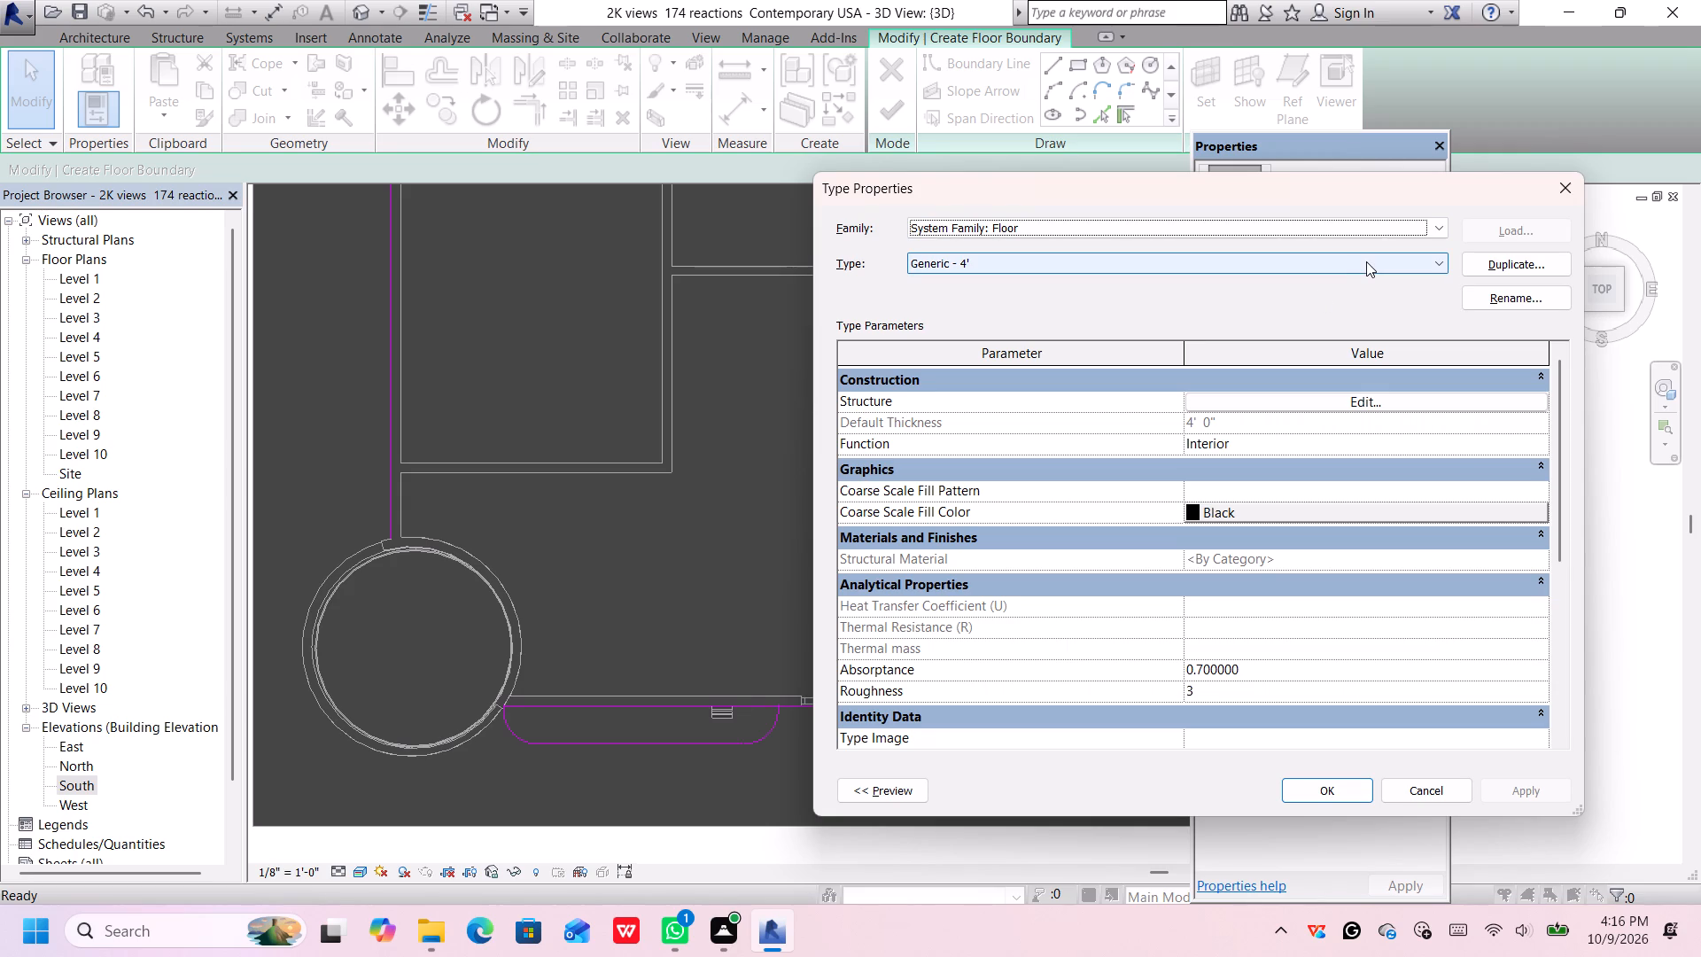
pyautogui.click(1342, 268)
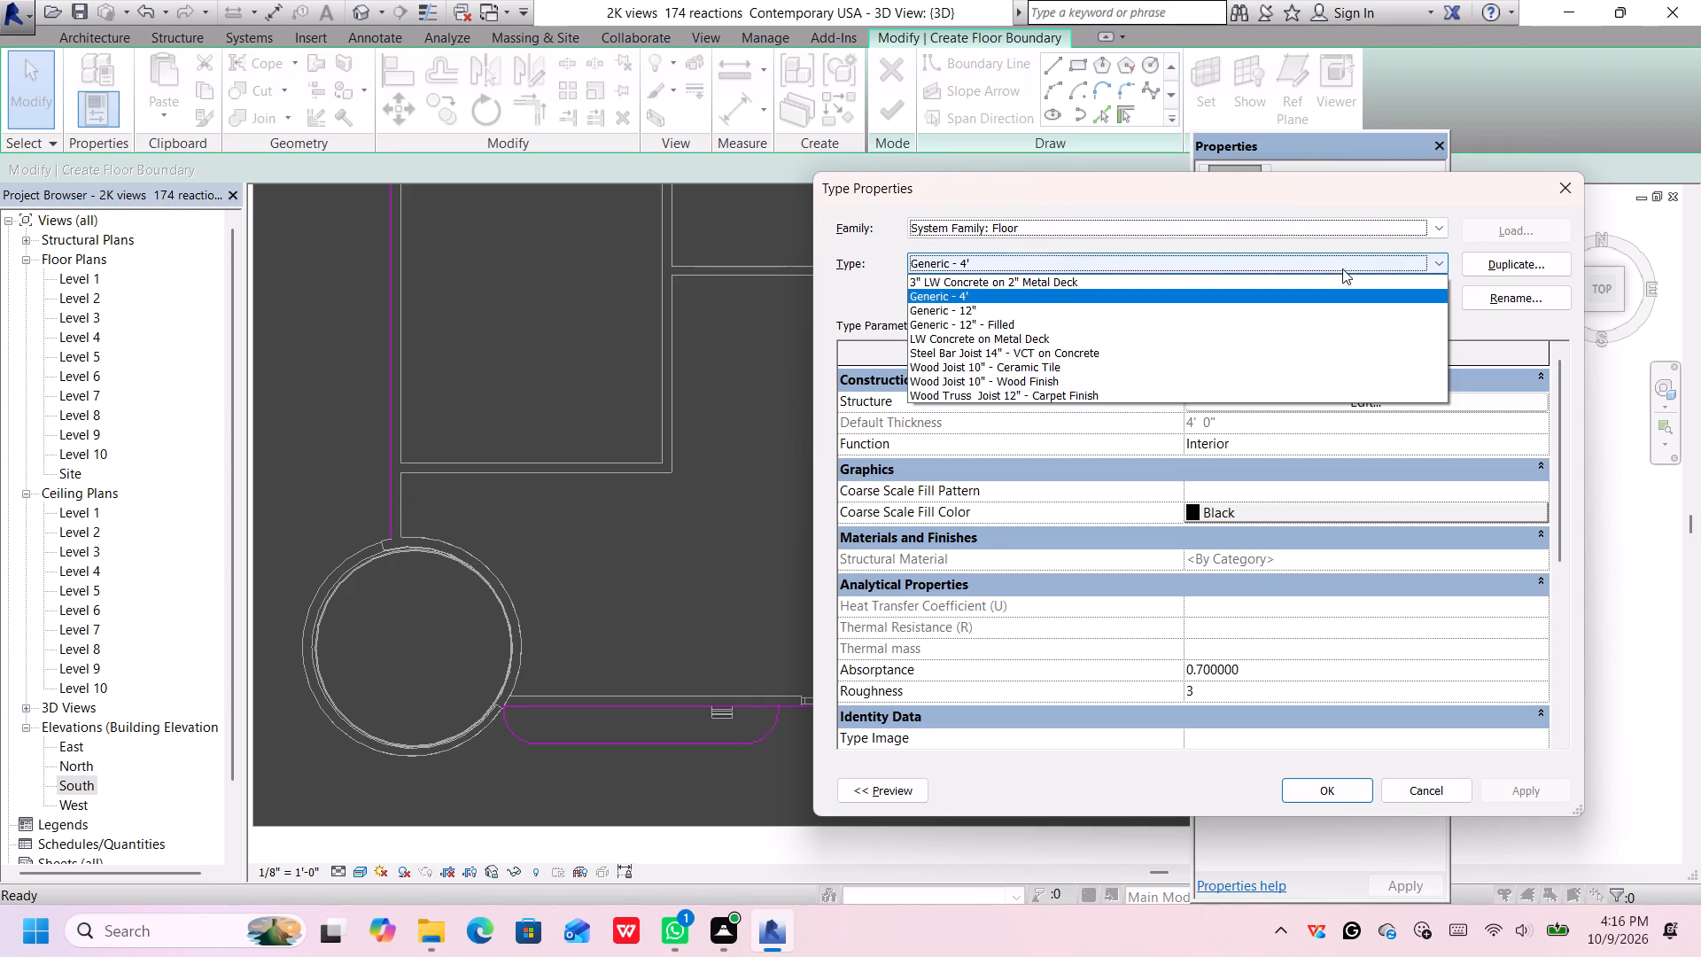
pyautogui.click(1349, 250)
pyautogui.click(1490, 261)
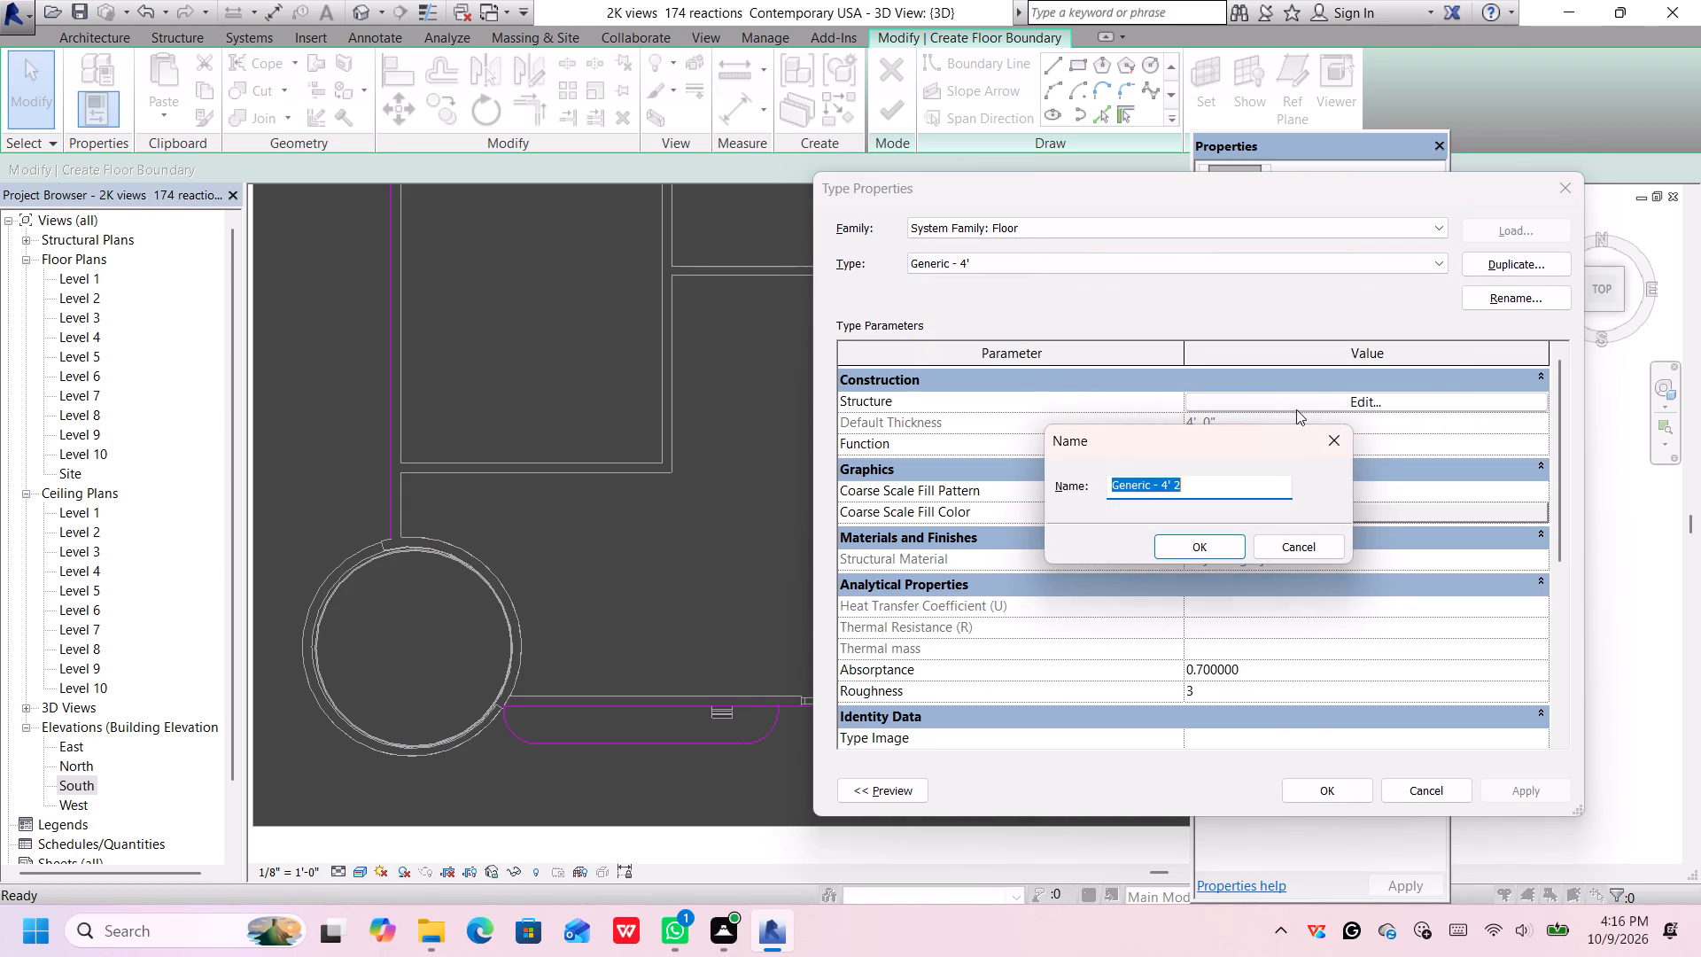
pyautogui.click(1252, 486)
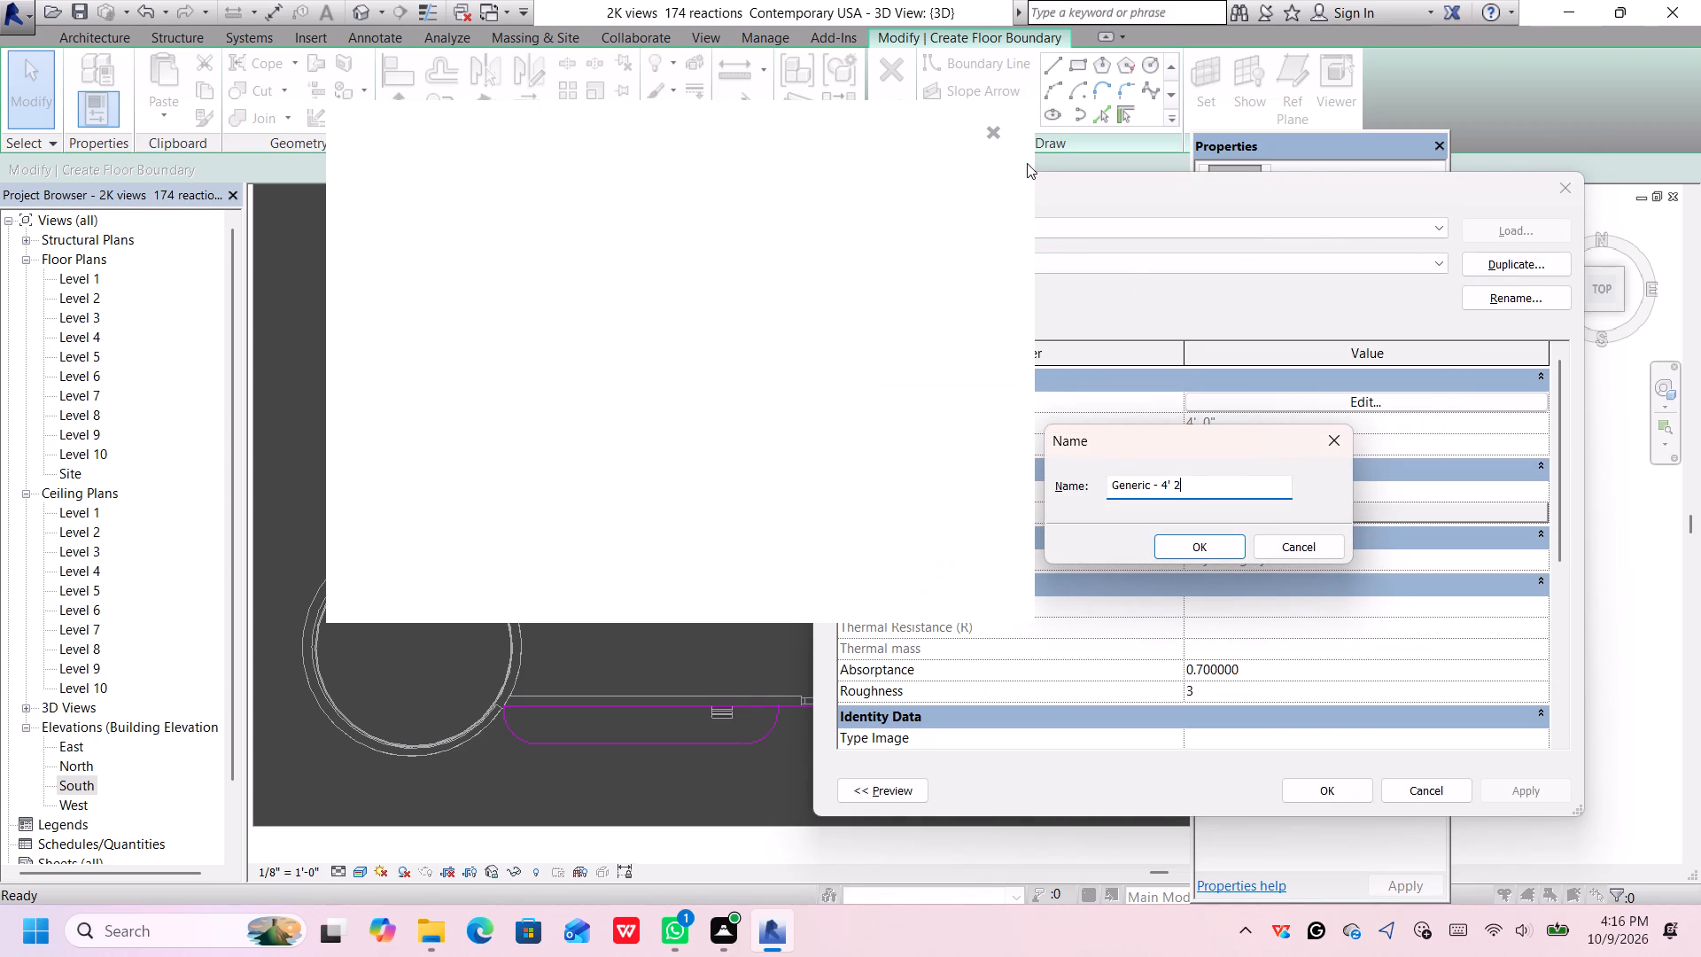
pyautogui.click(990, 122)
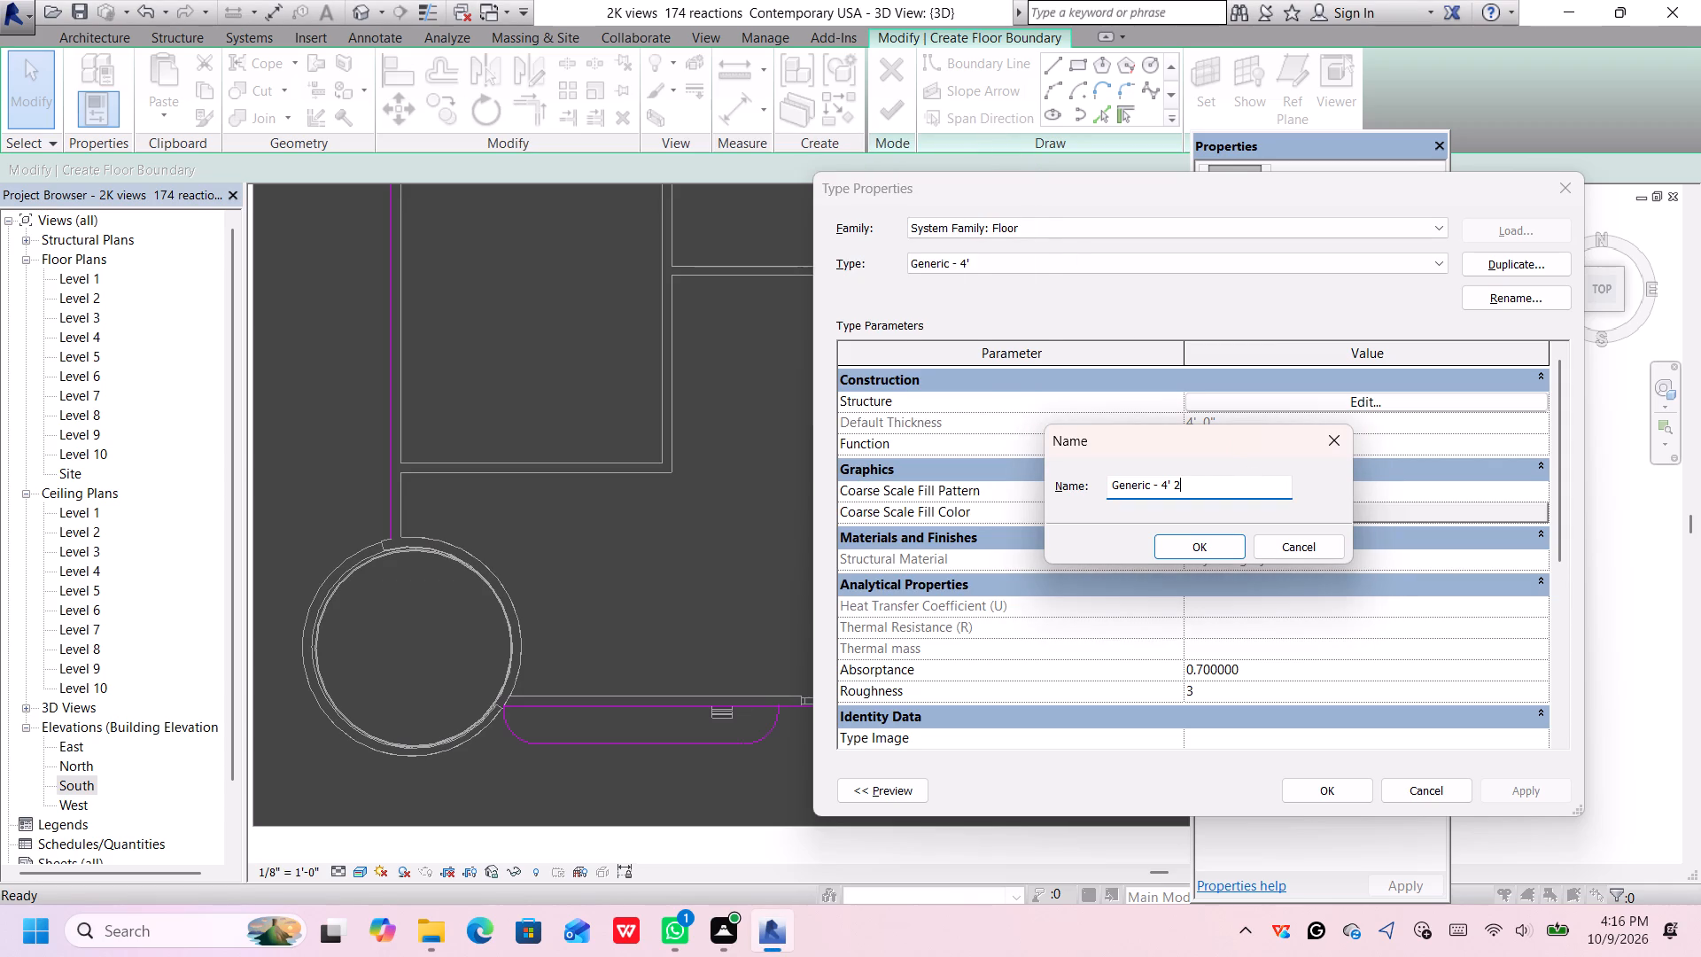
pyautogui.press('BackSpace')
pyautogui.press('BackSpace')
pyautogui.press('BackSpace')
pyautogui.press('BackSpace')
pyautogui.write("2'")
pyautogui.press('Return')
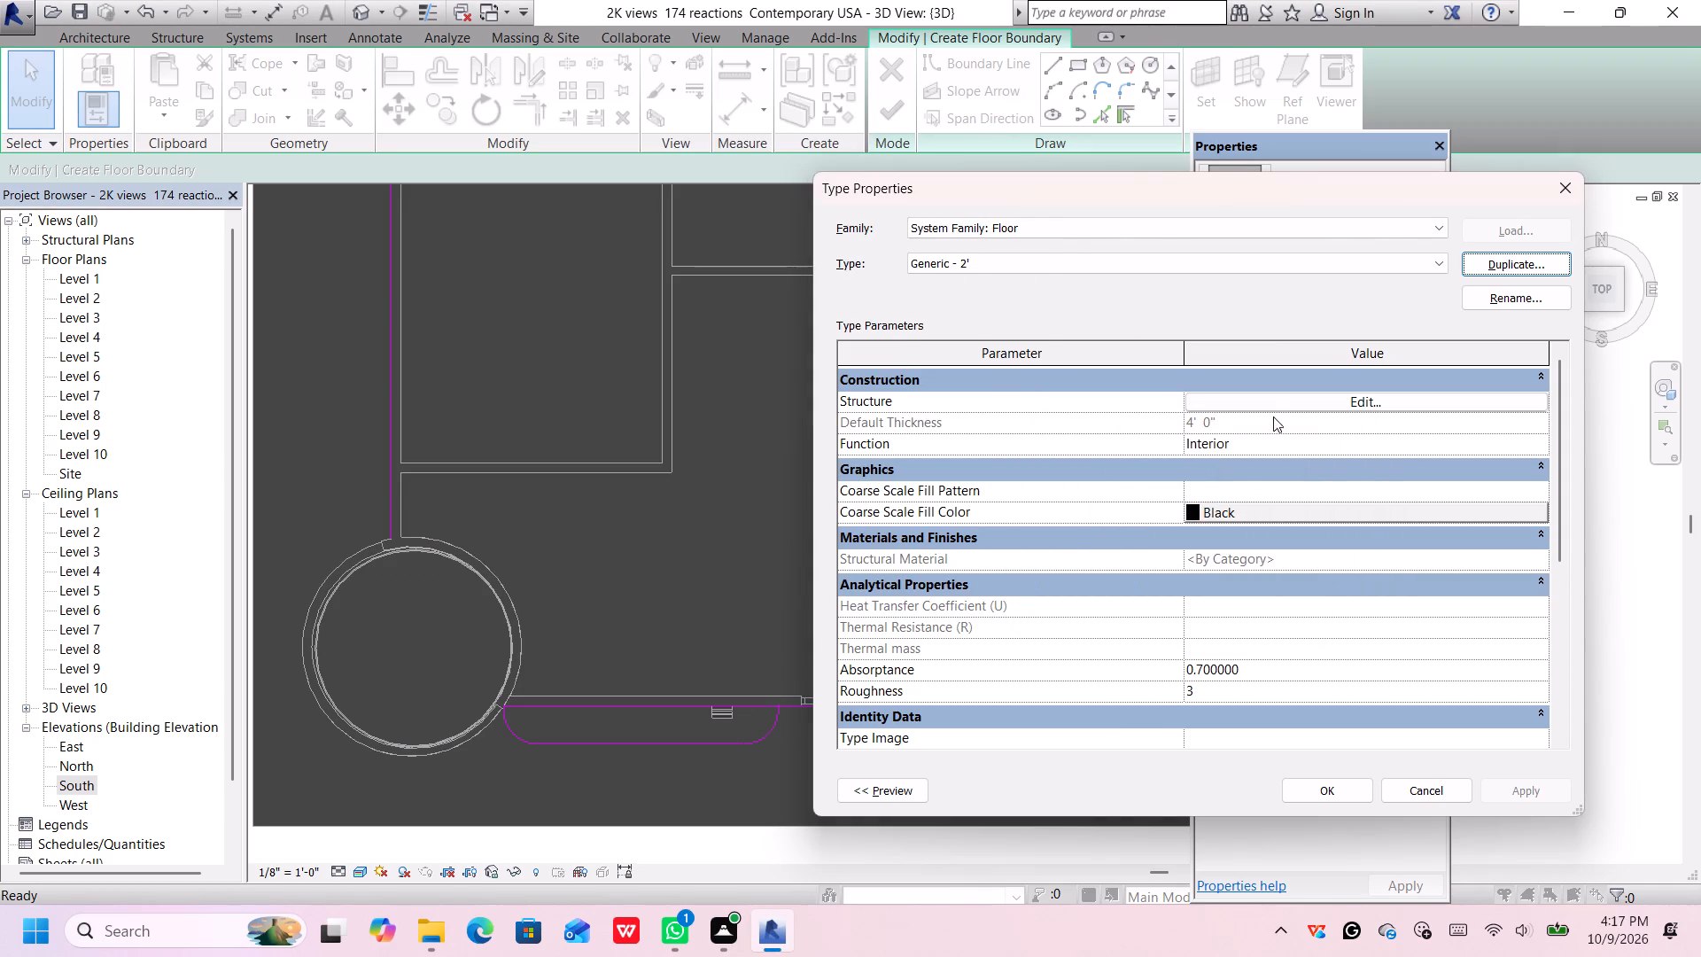
# Set the new floor type's structure layer thickness to 2' and accept the type properties.
pyautogui.click(1276, 403)
pyautogui.click(1195, 398)
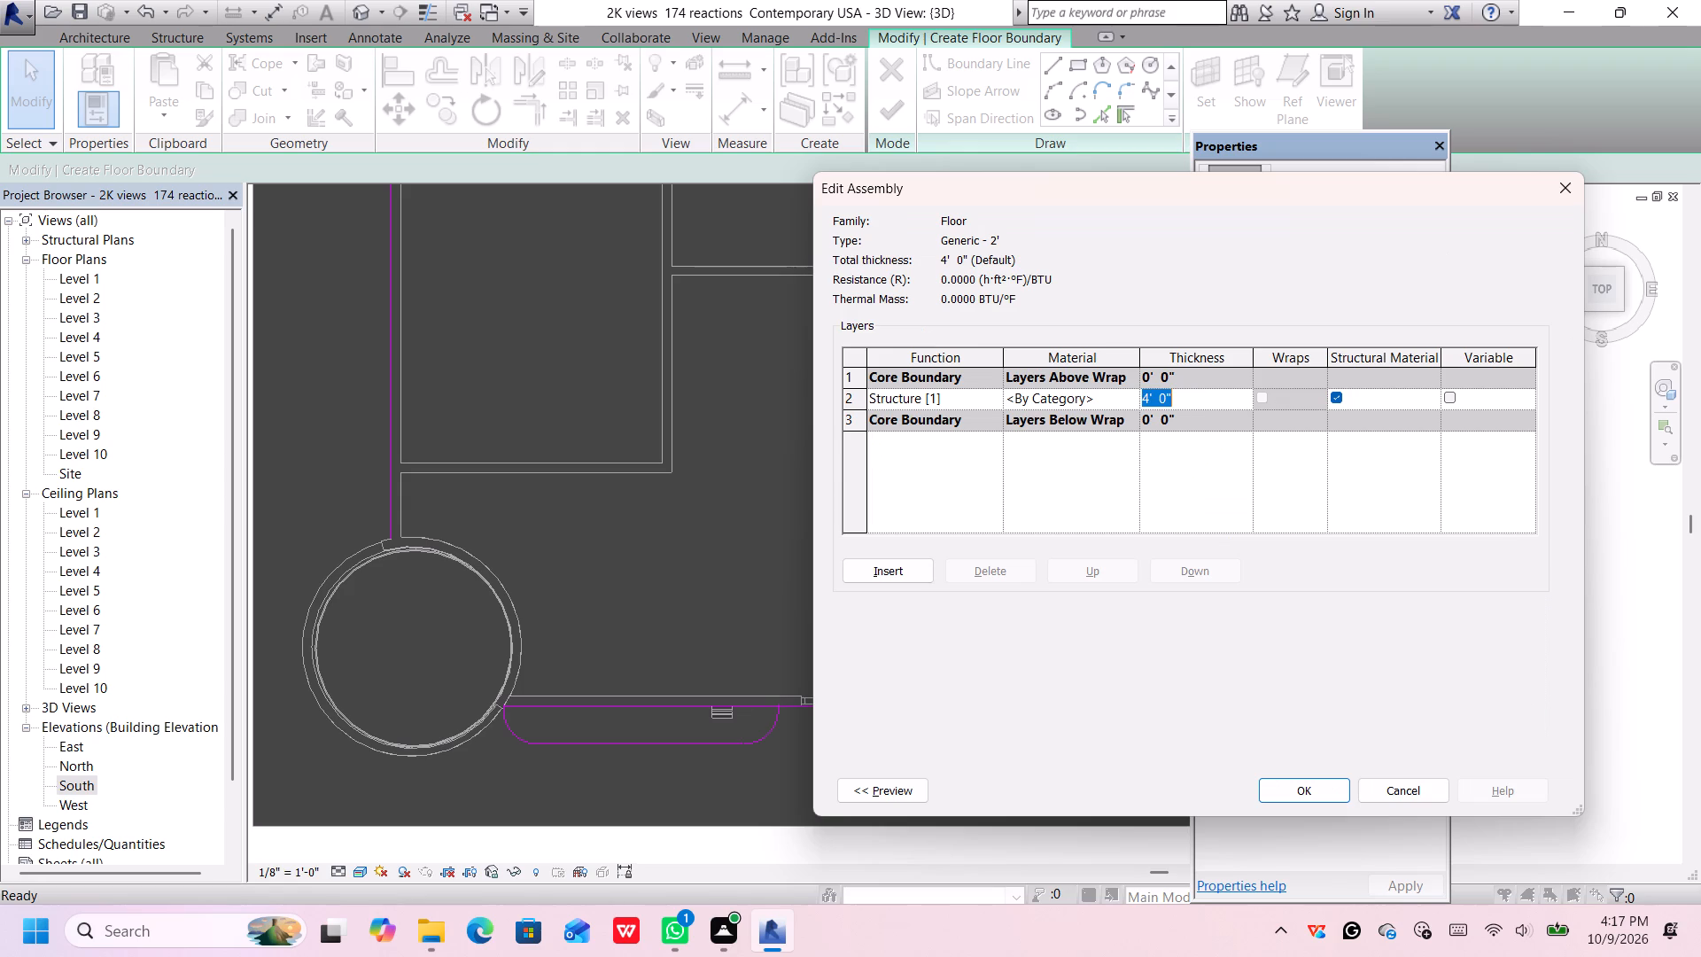
pyautogui.press('BackSpace')
pyautogui.write("2'")
pyautogui.press('Return')
pyautogui.press('Return')
pyautogui.press('Return')
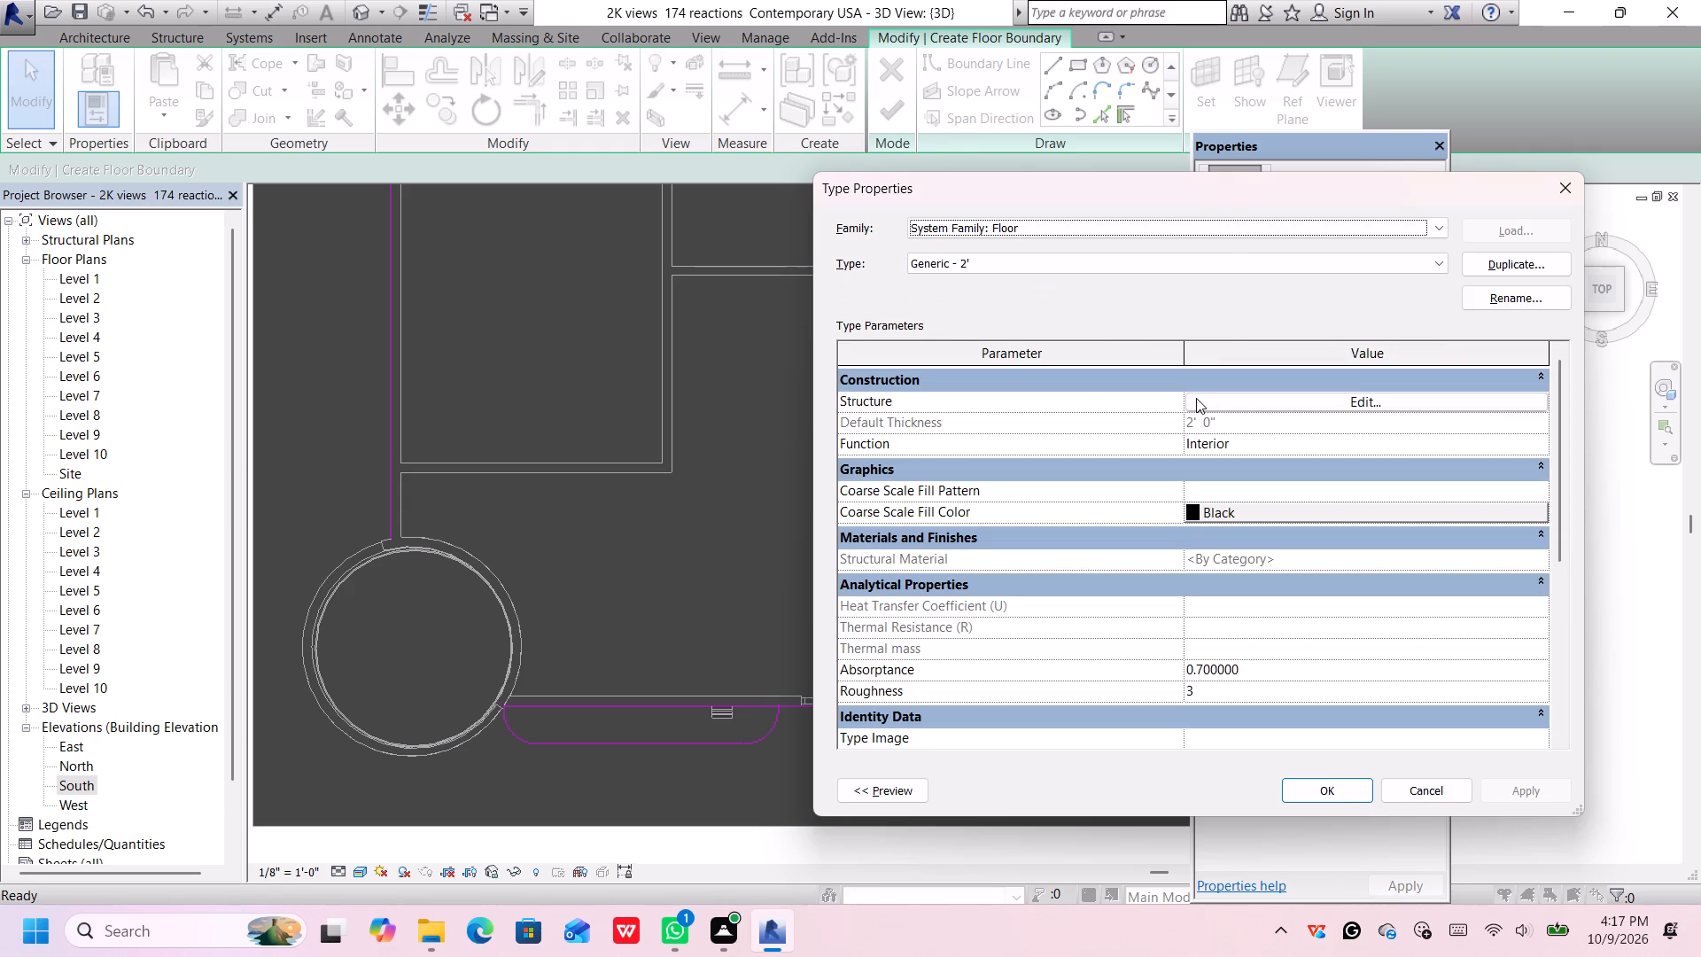
# Set the sketched floor's level constraint to Level 2.
pyautogui.scroll(-3, 1223, 370)
pyautogui.scroll(1, 1487, 406)
pyautogui.scroll(-1, 1494, 401)
pyautogui.scroll(-1, 994, 455)
pyautogui.scroll(1, 994, 455)
pyautogui.scroll(-1, 994, 455)
pyautogui.moveTo(1014, 431); pyautogui.dragTo(1008, 475, button='middle')
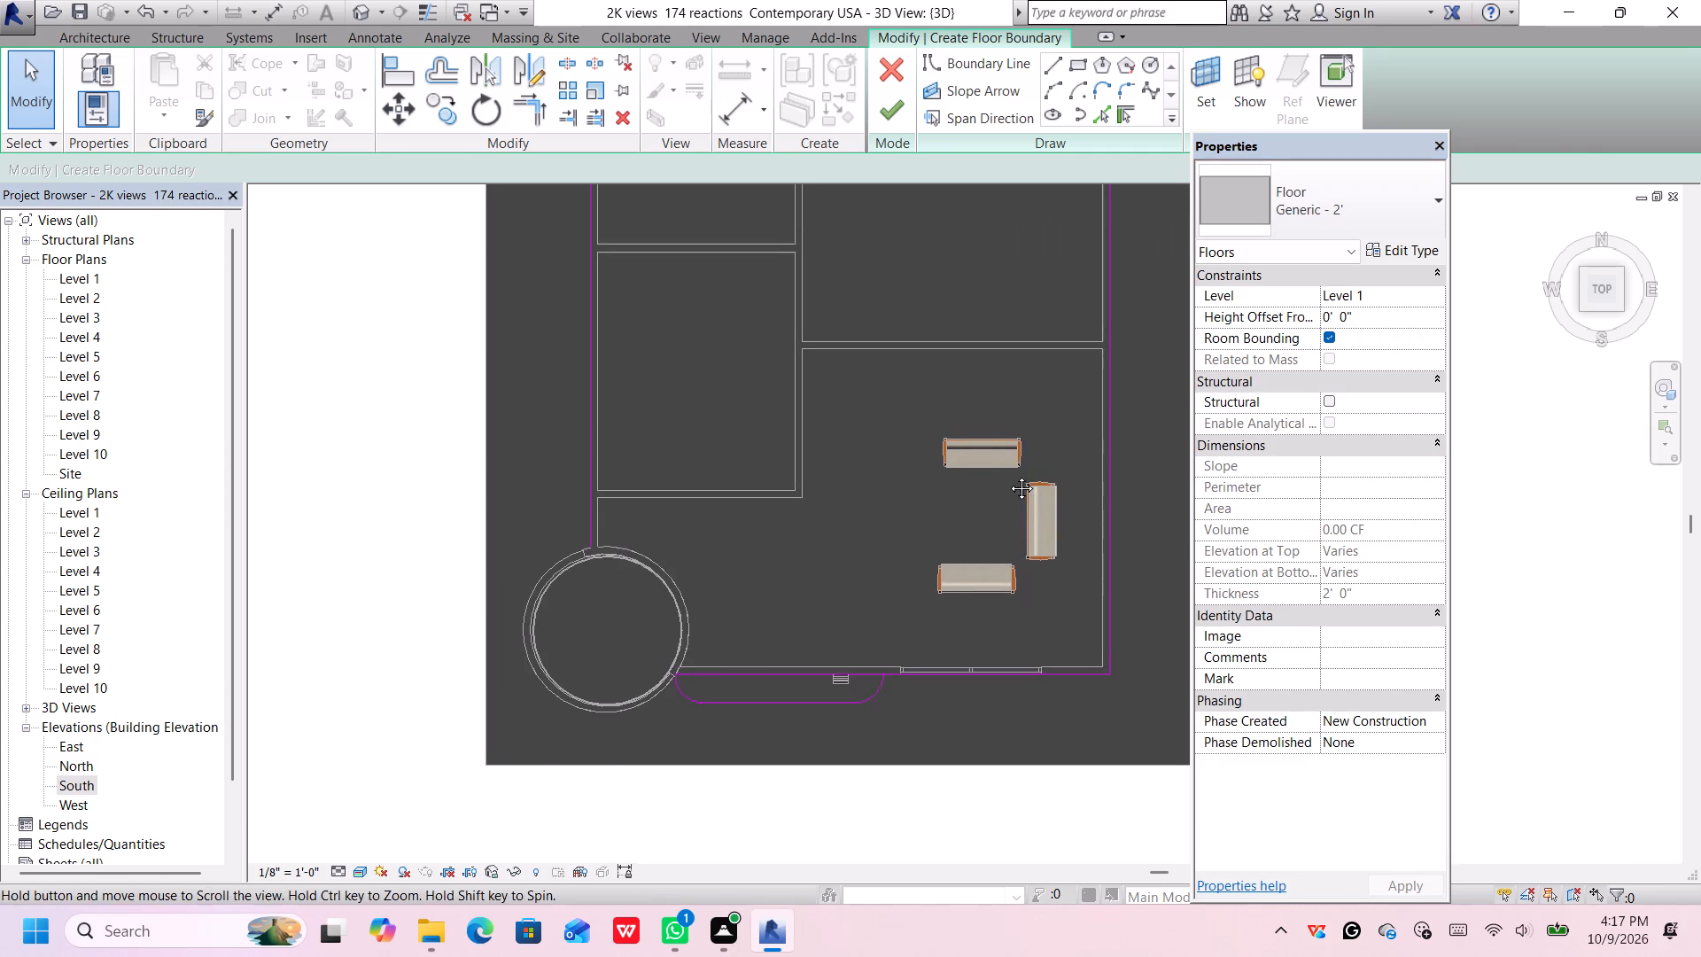
pyautogui.moveTo(1008, 475); pyautogui.dragTo(995, 505, button='middle')
pyautogui.click(1407, 293)
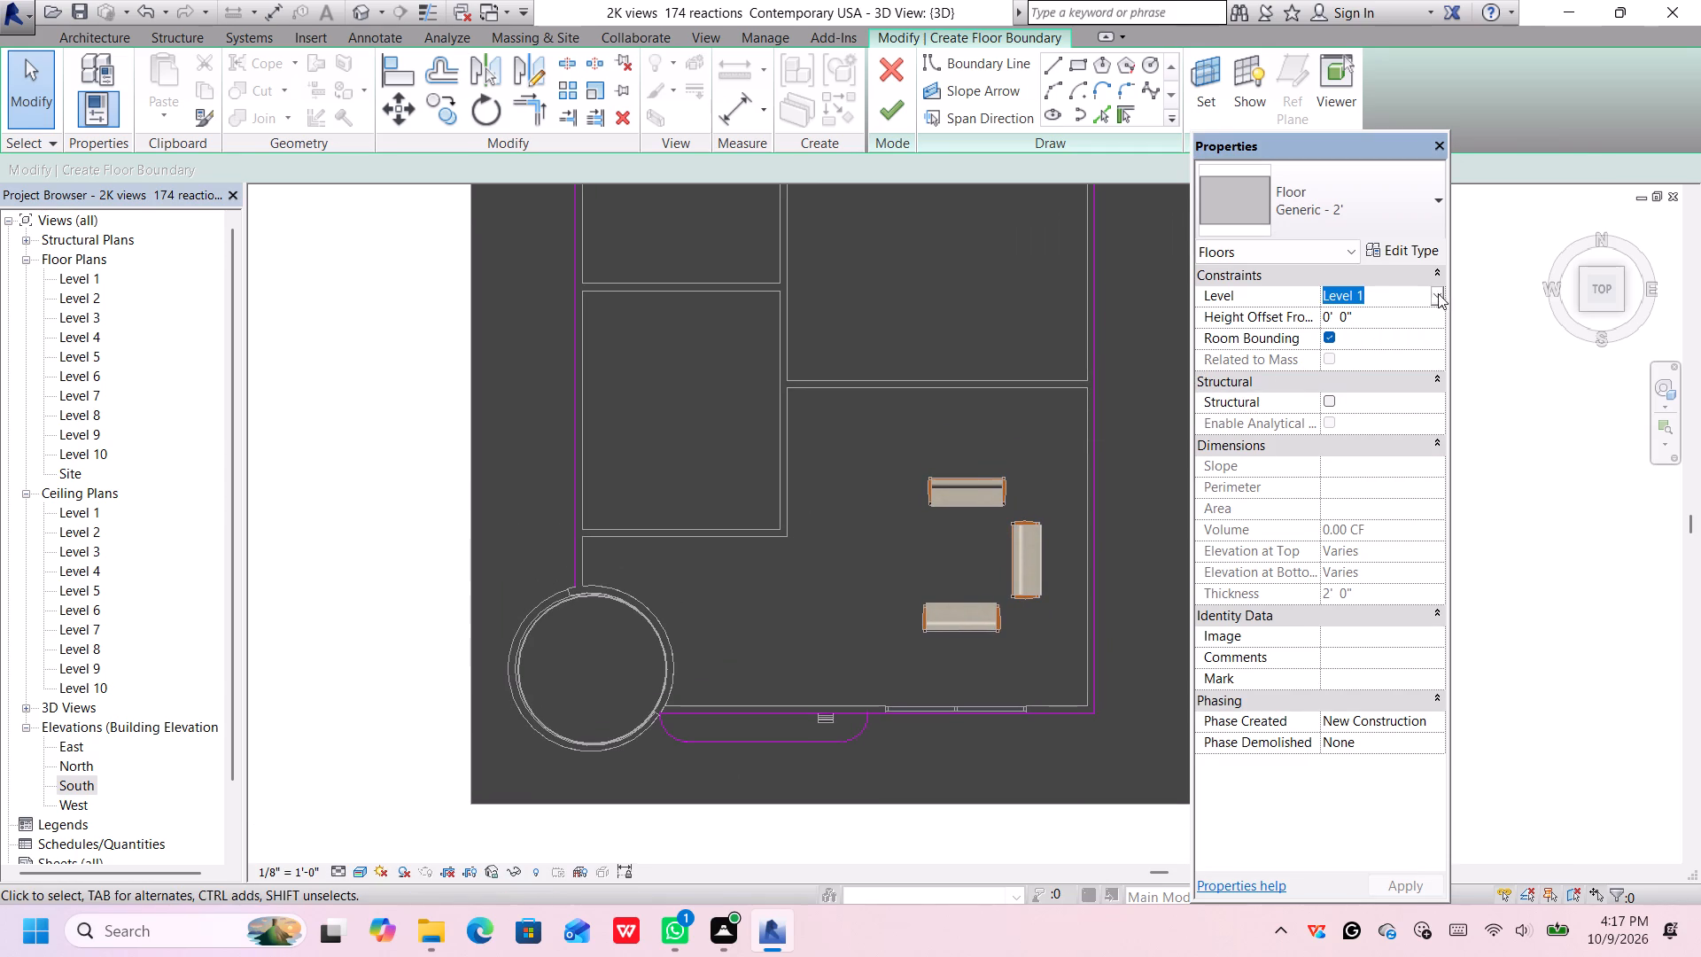
pyautogui.click(1440, 293)
pyautogui.click(1392, 336)
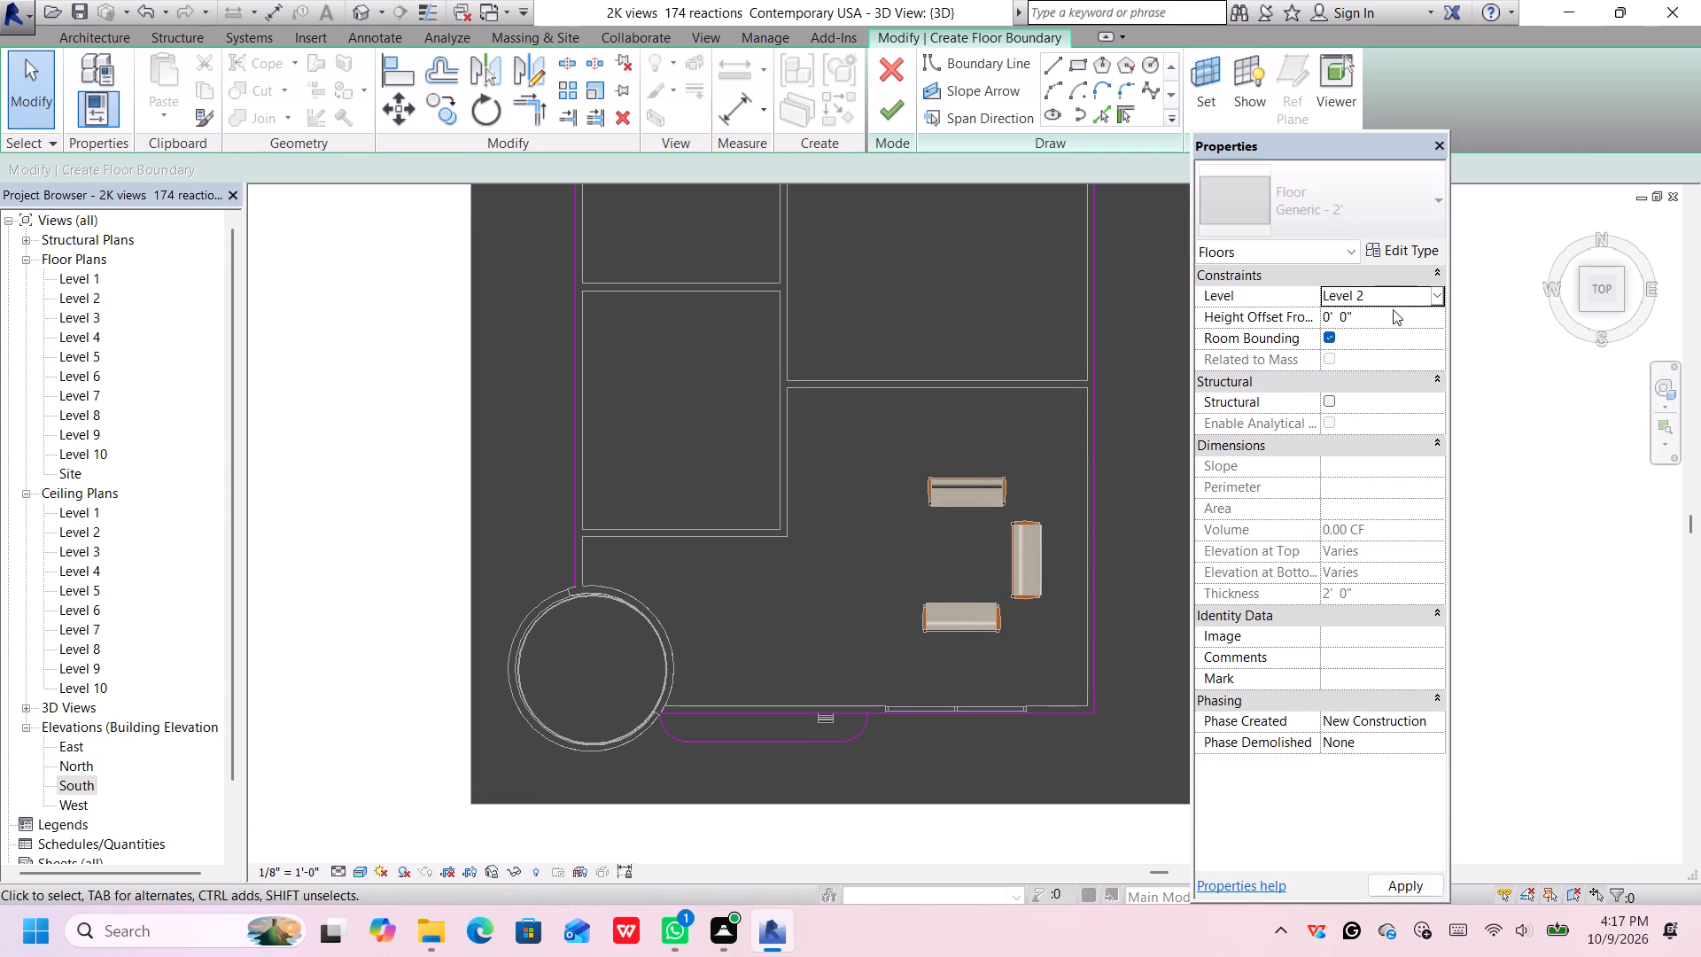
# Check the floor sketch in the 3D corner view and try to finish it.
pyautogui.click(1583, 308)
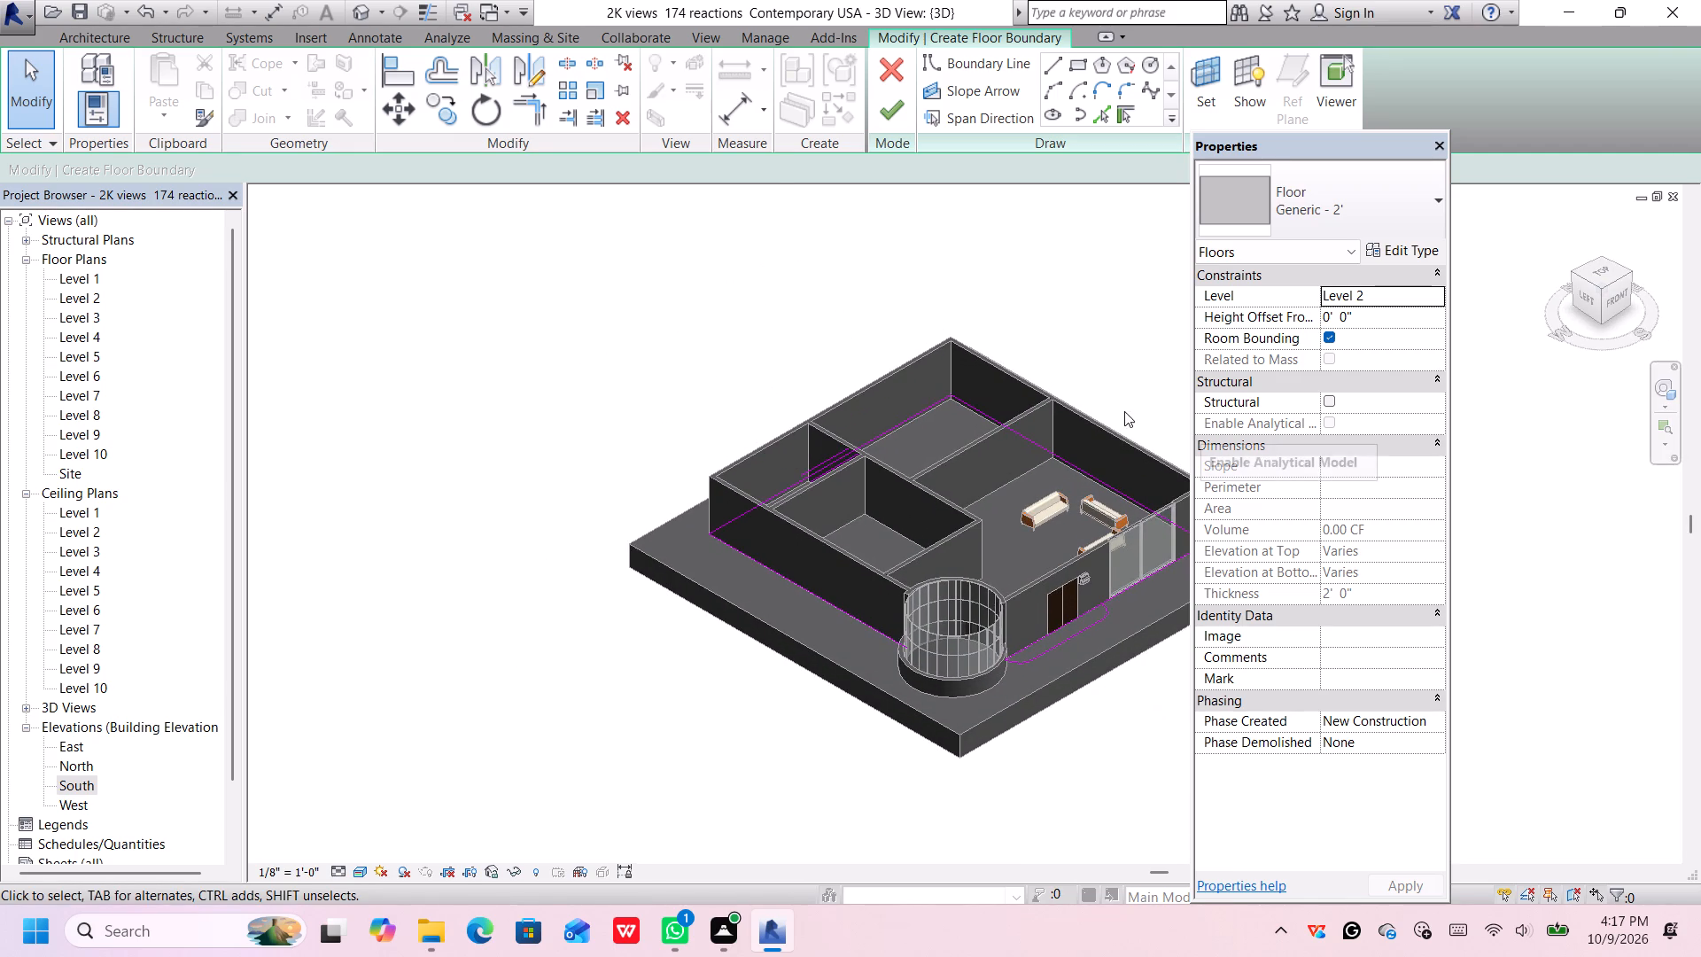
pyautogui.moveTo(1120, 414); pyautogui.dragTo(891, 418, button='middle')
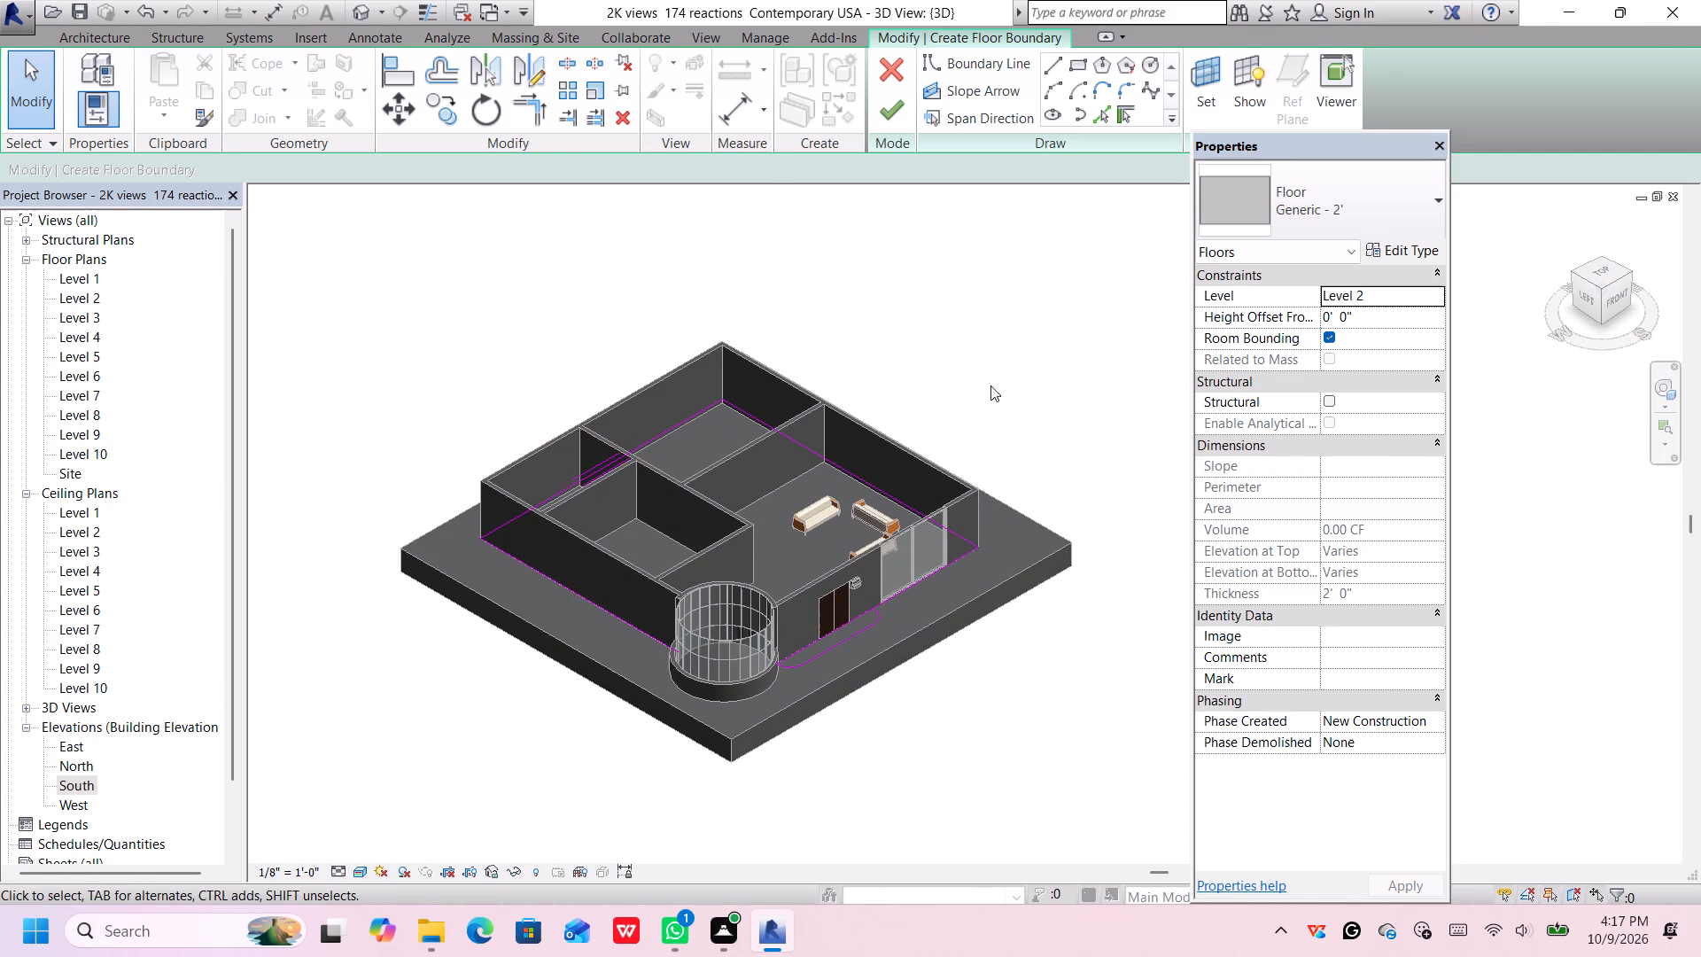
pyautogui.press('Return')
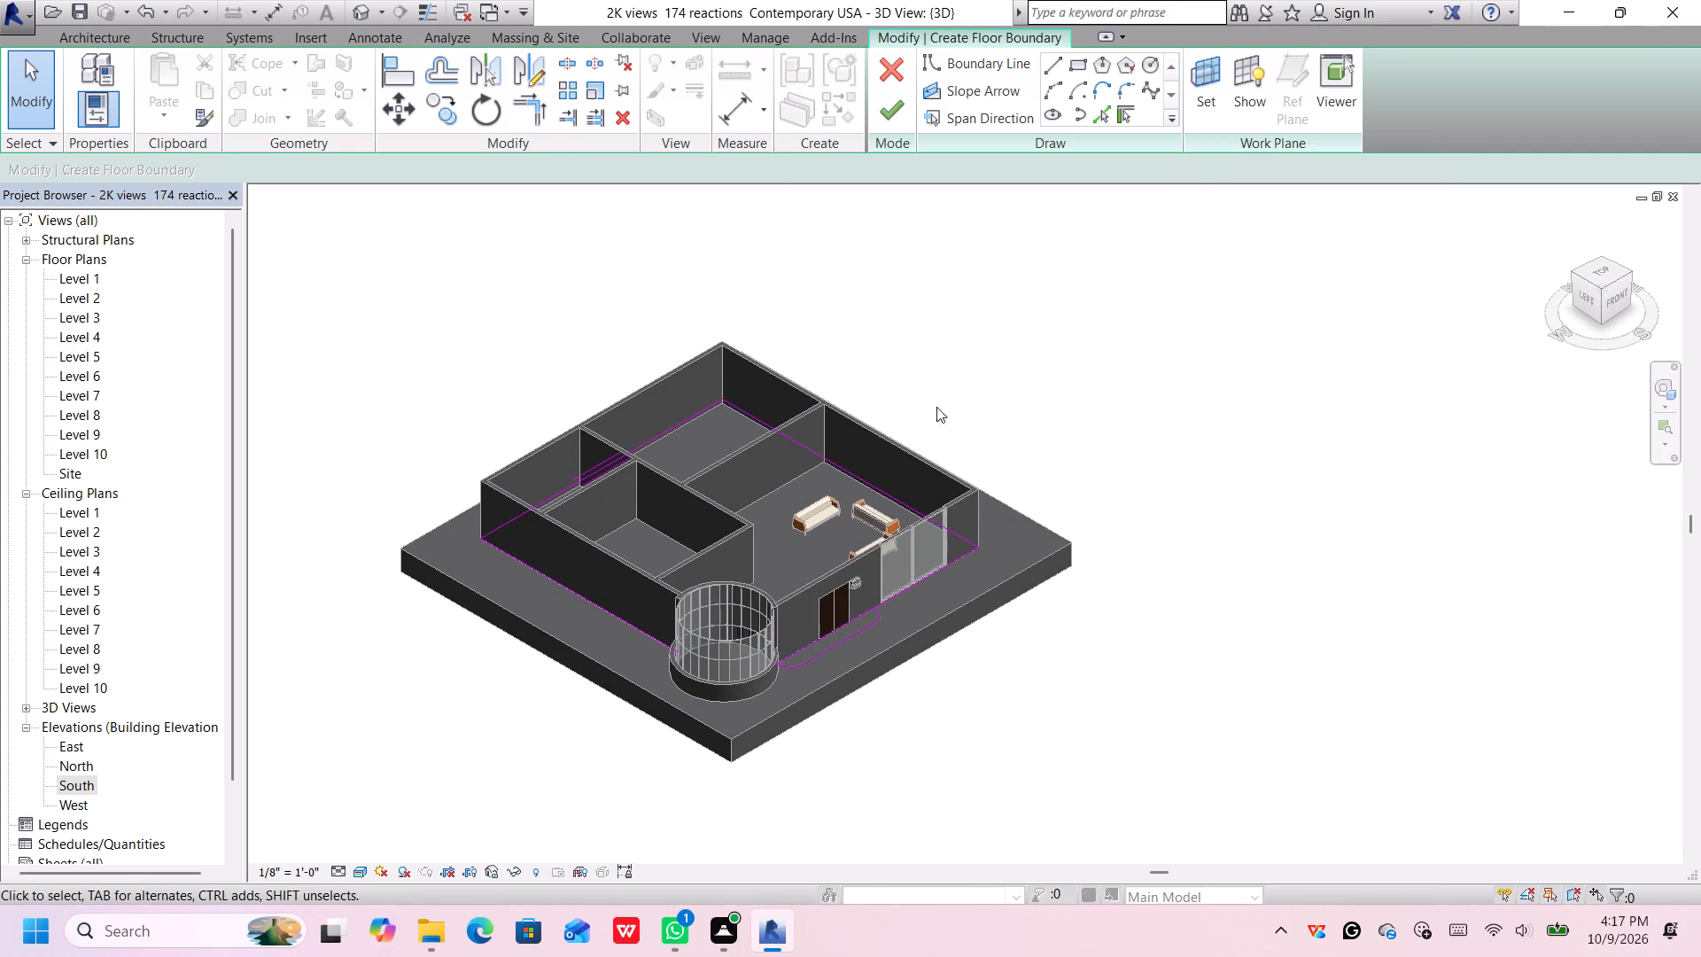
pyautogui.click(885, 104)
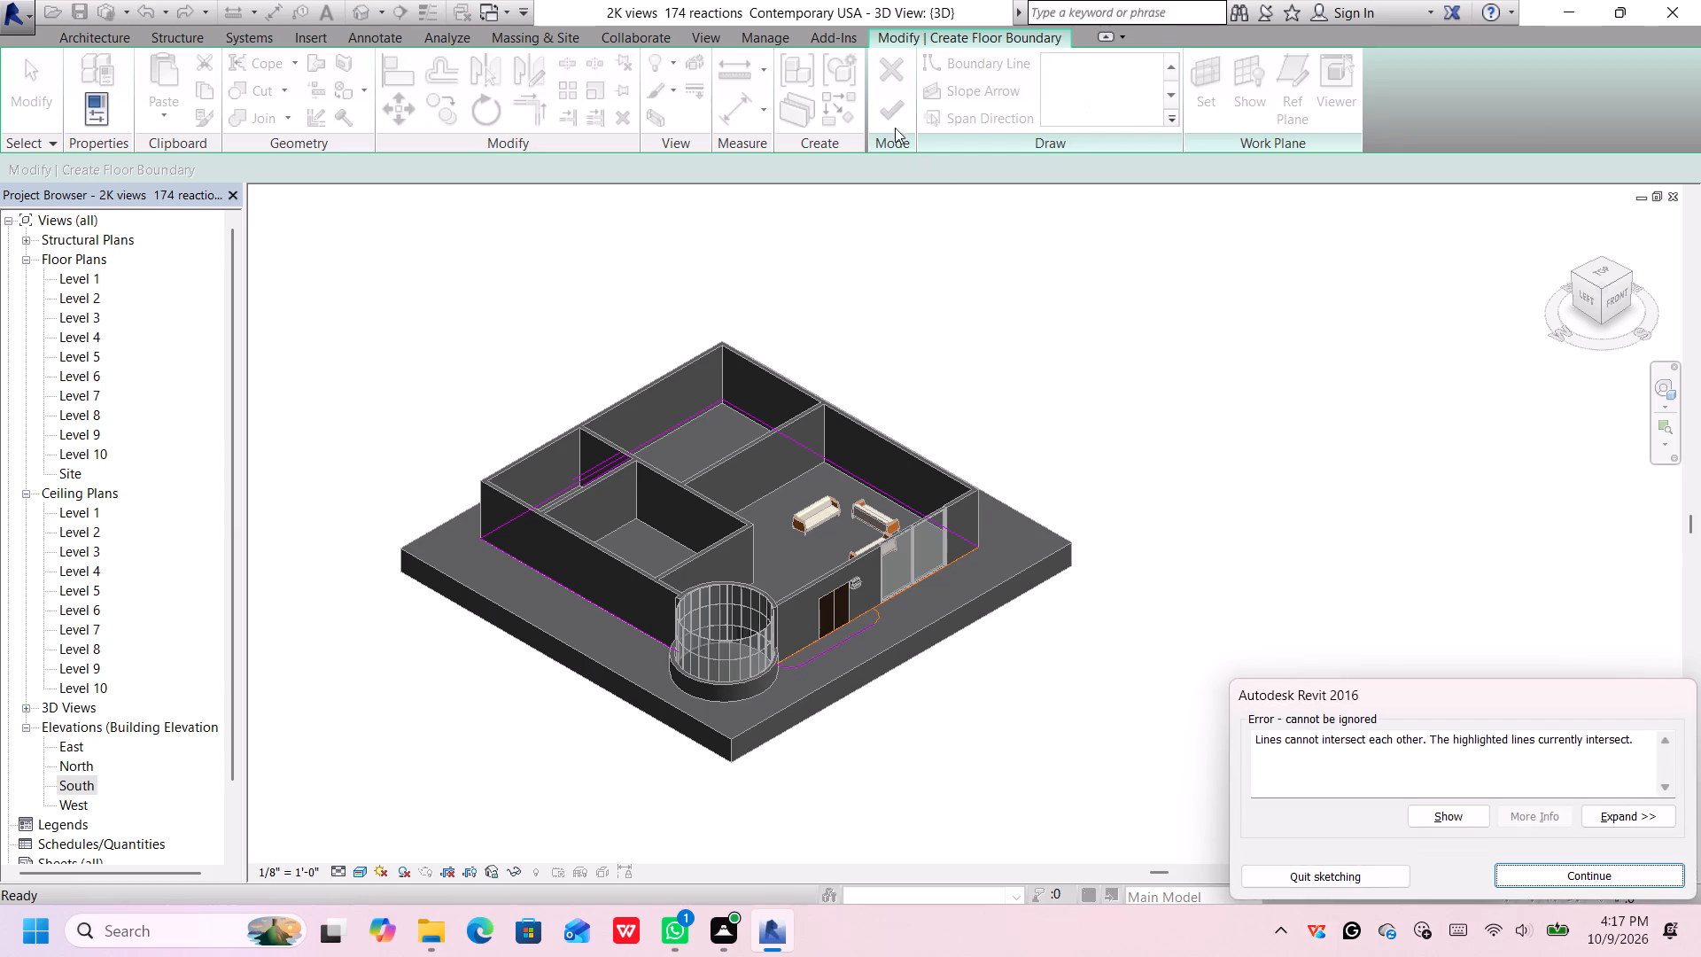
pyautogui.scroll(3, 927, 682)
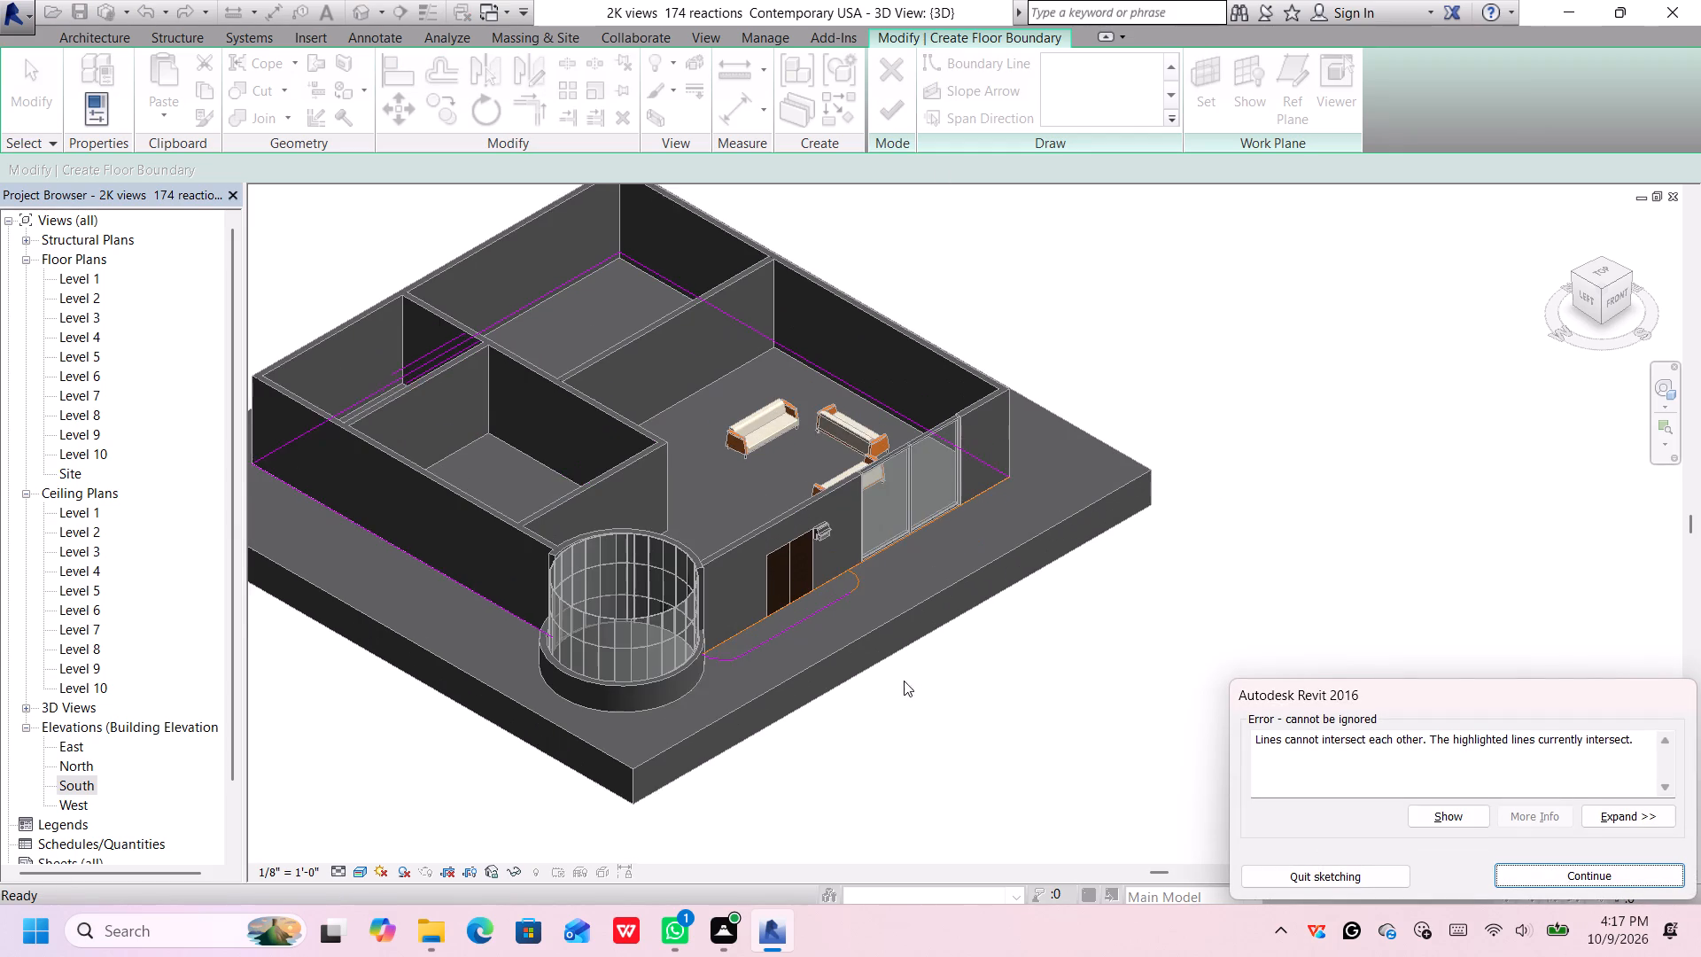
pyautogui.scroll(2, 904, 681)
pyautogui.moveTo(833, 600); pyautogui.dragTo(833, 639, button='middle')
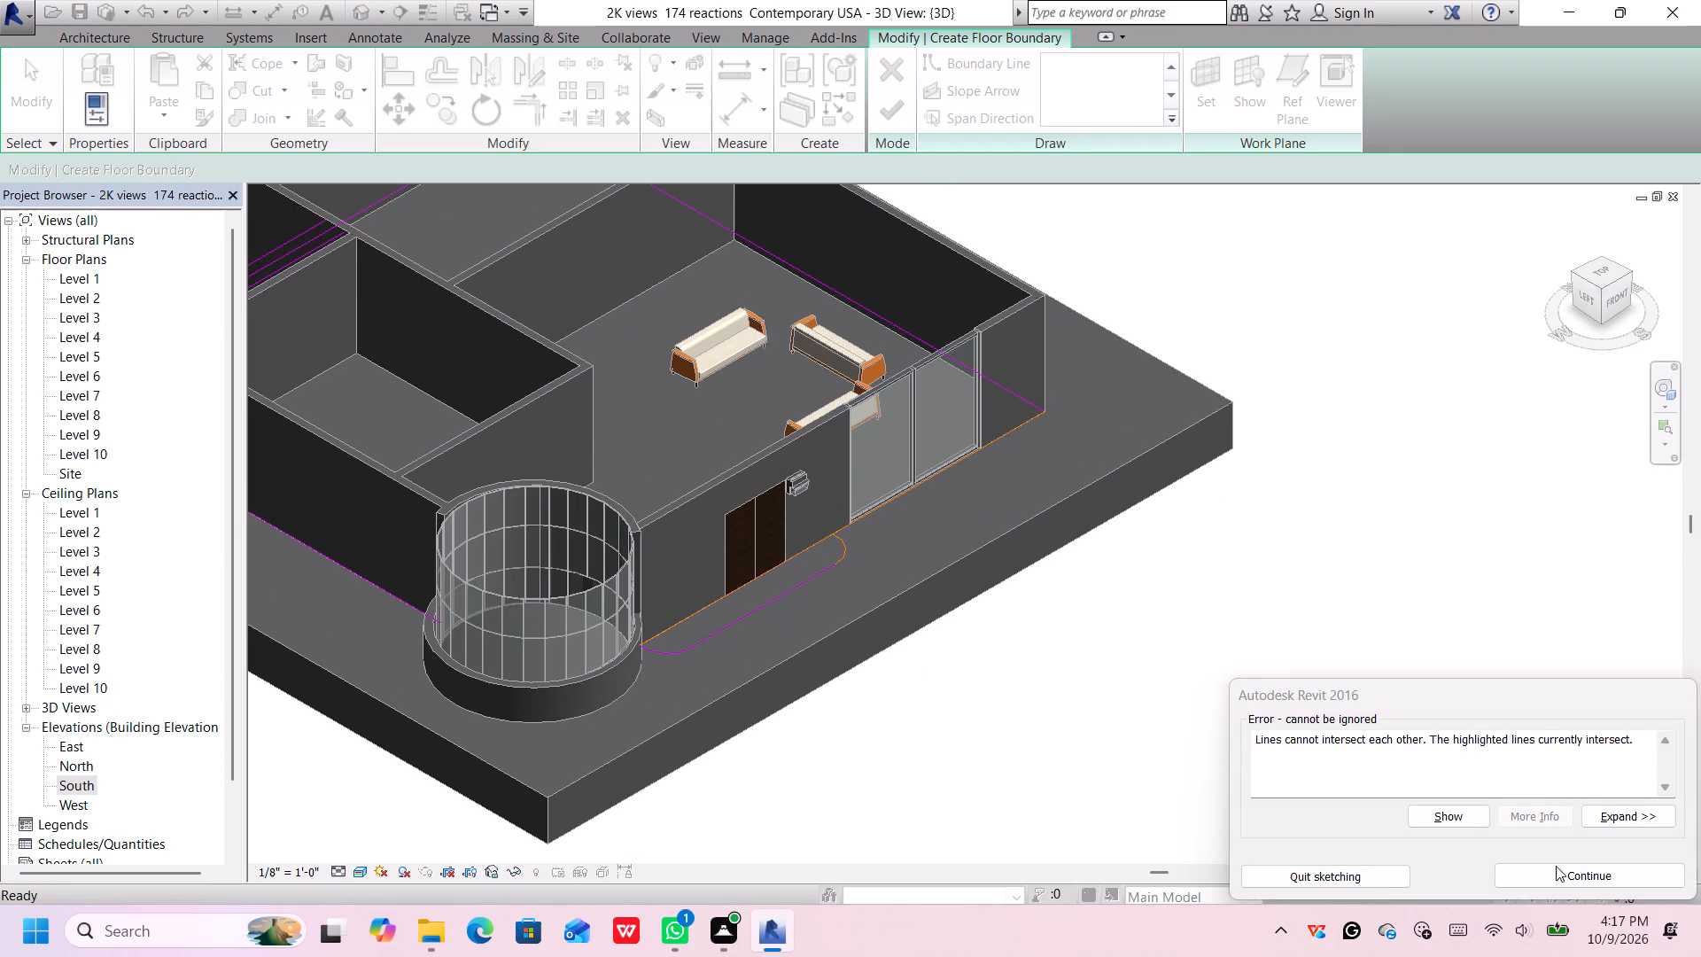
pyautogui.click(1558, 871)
# Shorten the south boundary line by moving its west end from the round tower to the east arc of the rounded projection.
pyautogui.scroll(2, 781, 581)
pyautogui.scroll(-1, 781, 576)
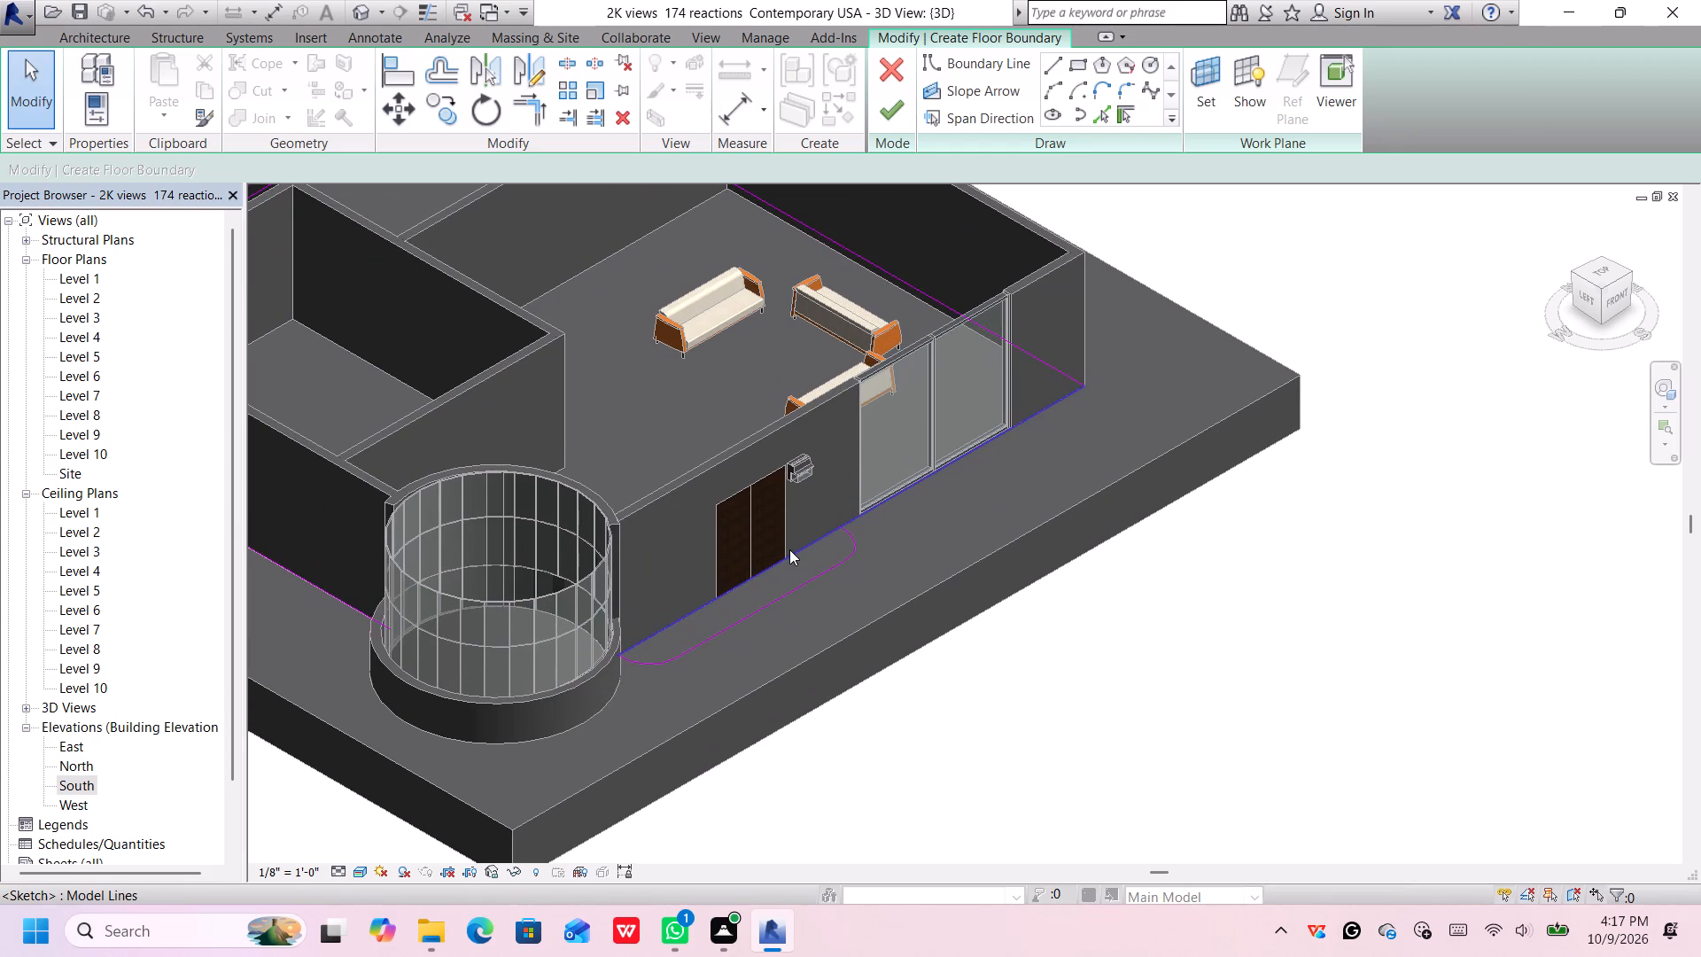
pyautogui.moveTo(791, 551); pyautogui.dragTo(776, 594, button='middle')
pyautogui.scroll(3, 775, 594)
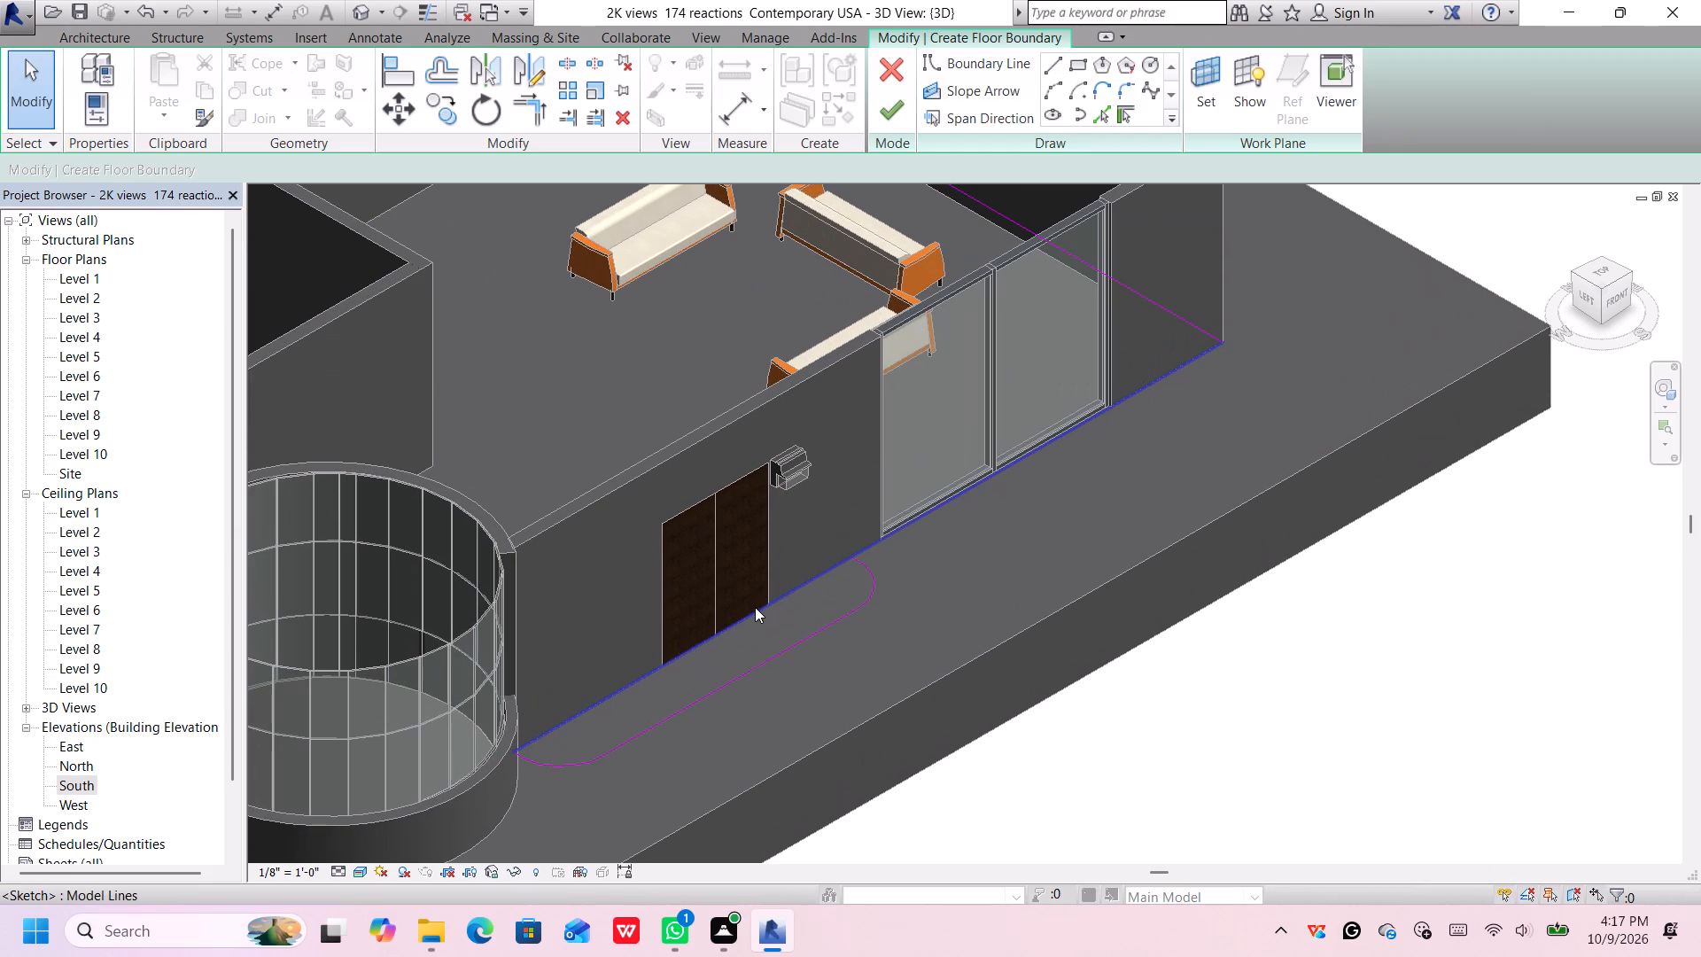
pyautogui.click(756, 609)
pyautogui.scroll(2, 482, 763)
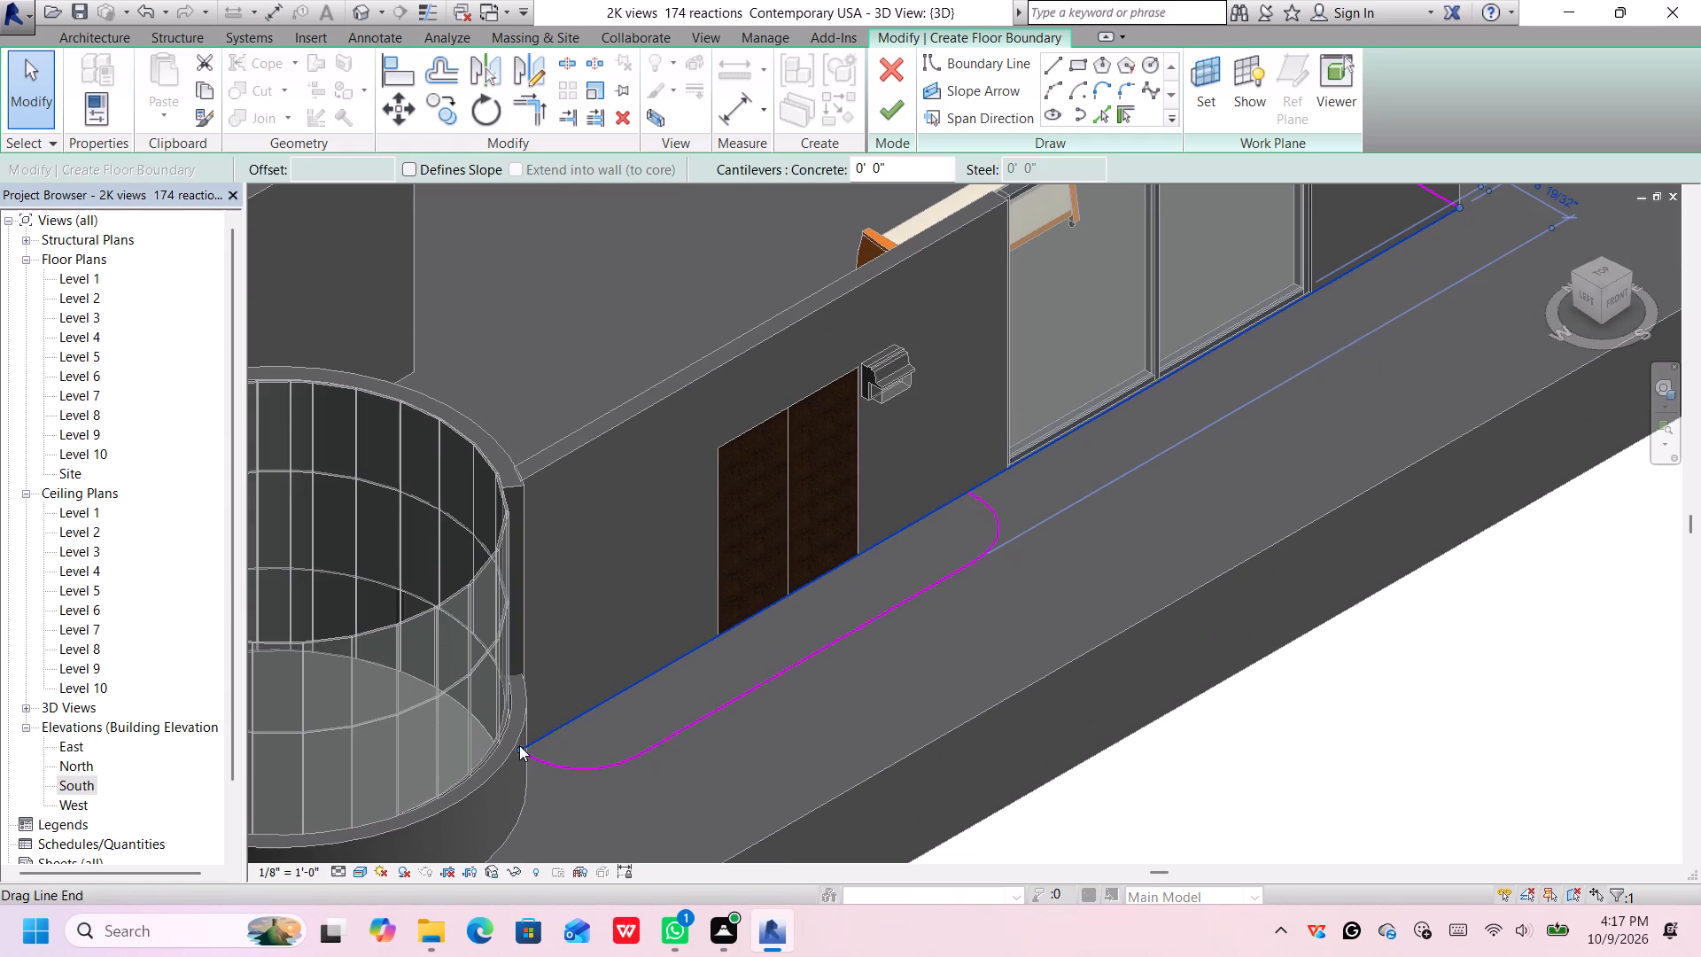
pyautogui.moveTo(519, 745); pyautogui.dragTo(967, 479)
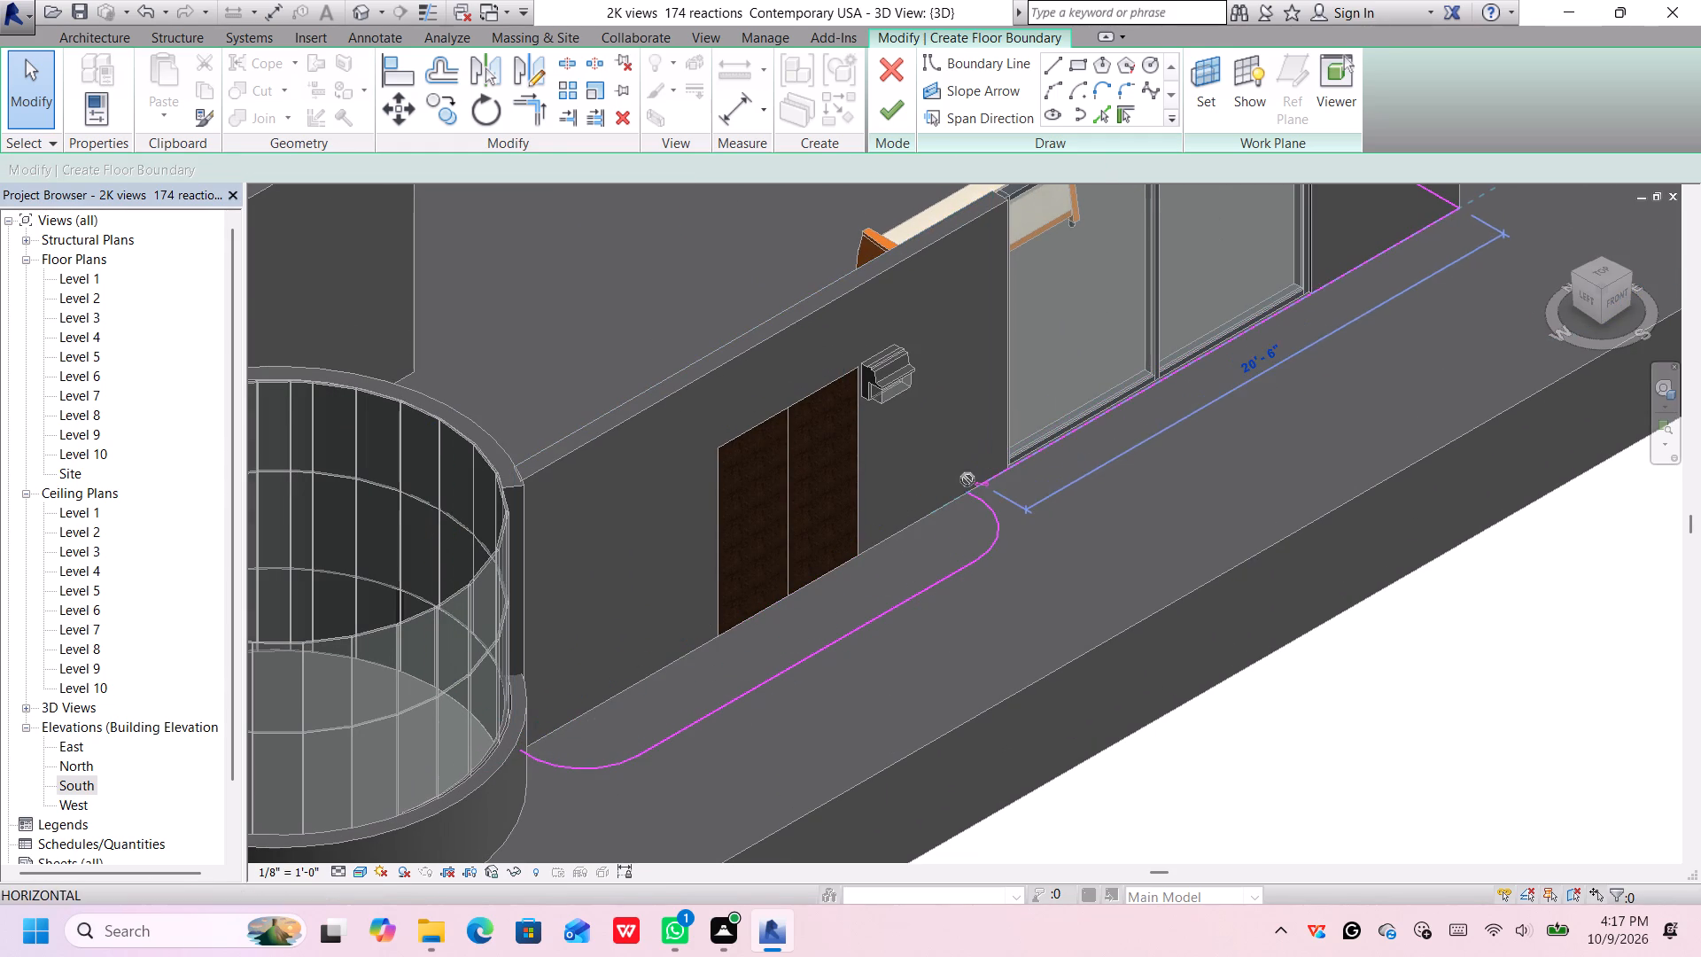
pyautogui.moveTo(967, 479); pyautogui.dragTo(944, 480)
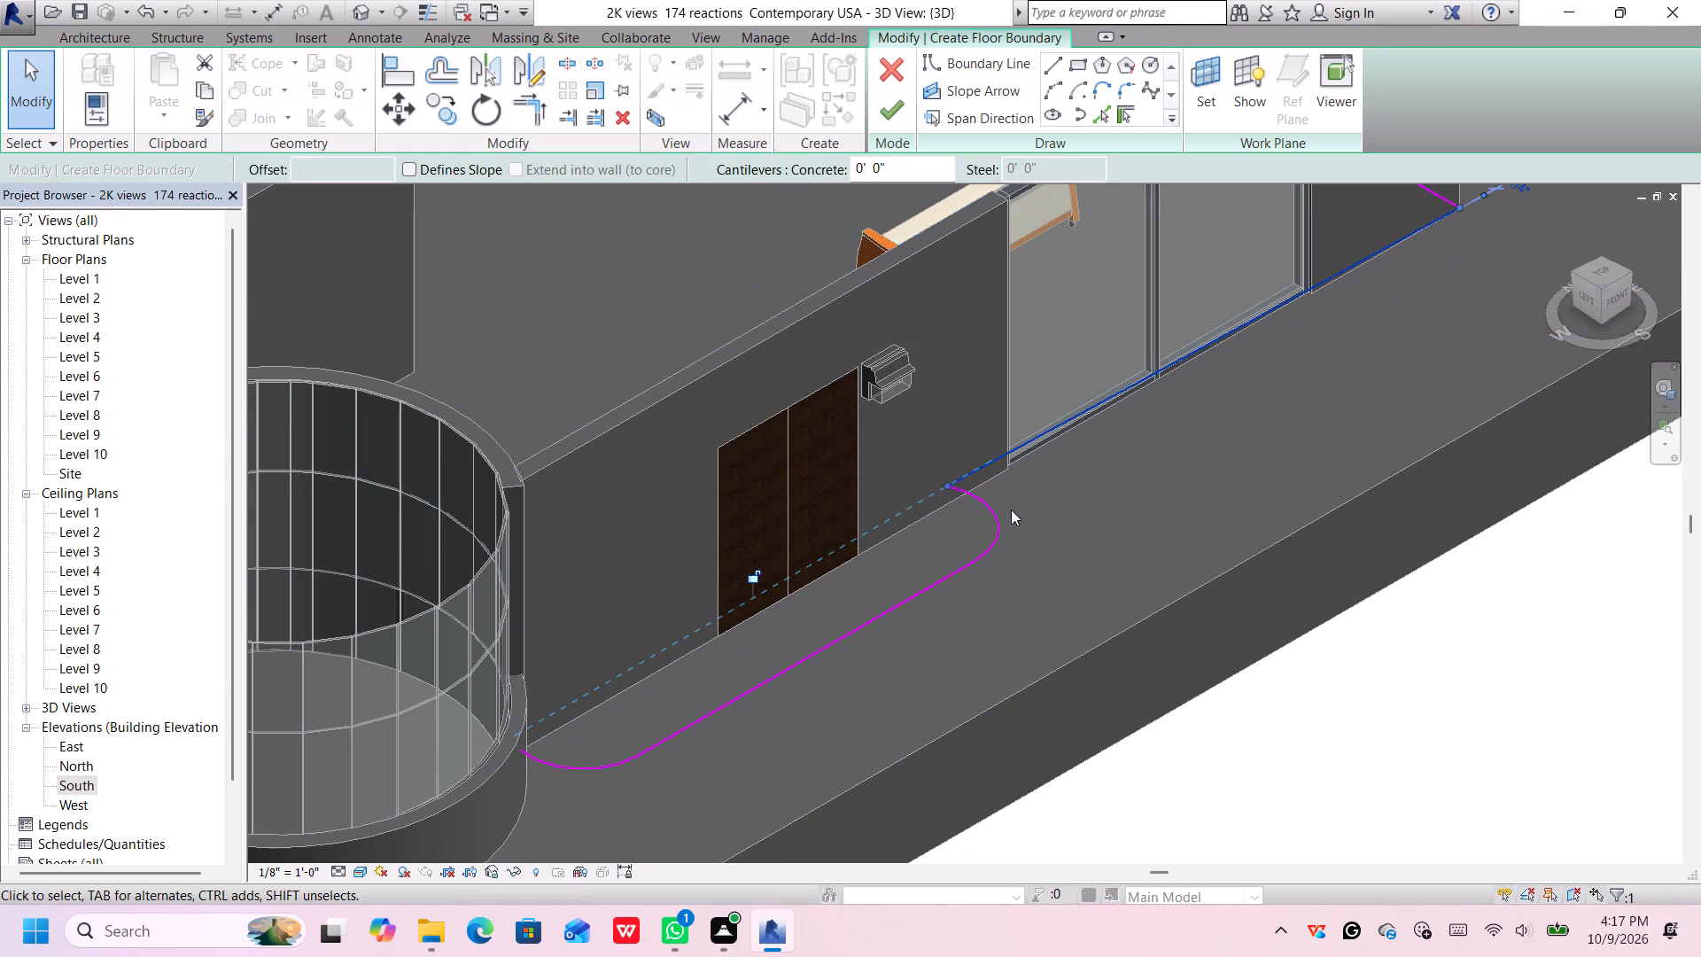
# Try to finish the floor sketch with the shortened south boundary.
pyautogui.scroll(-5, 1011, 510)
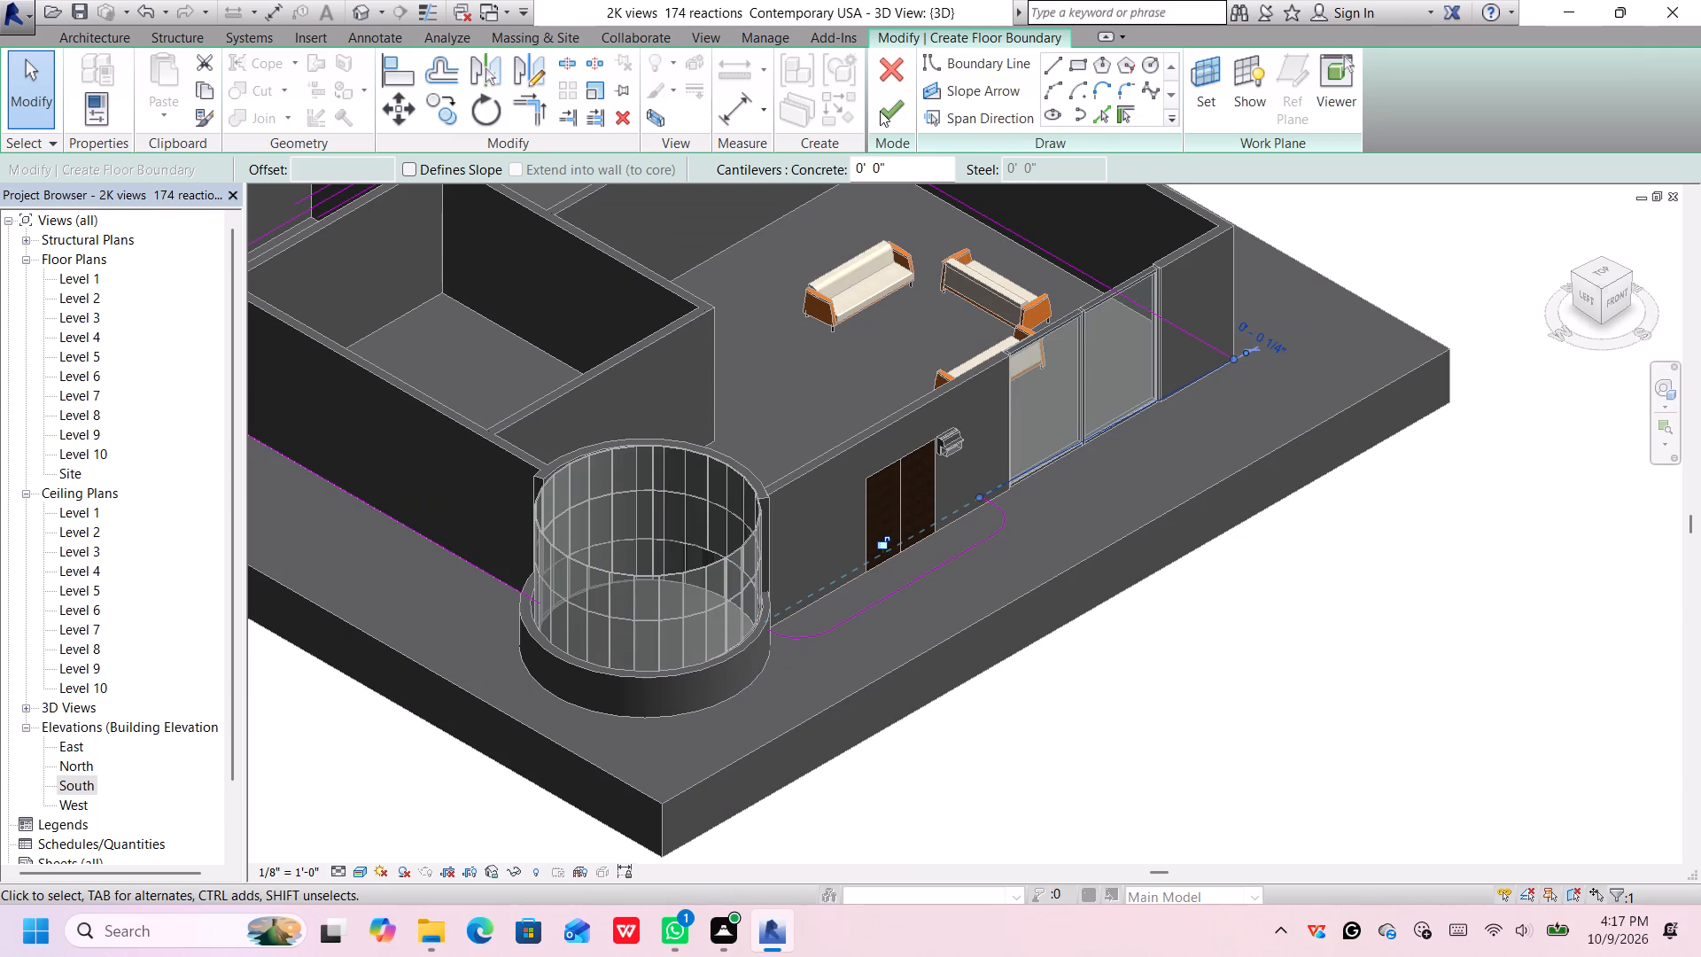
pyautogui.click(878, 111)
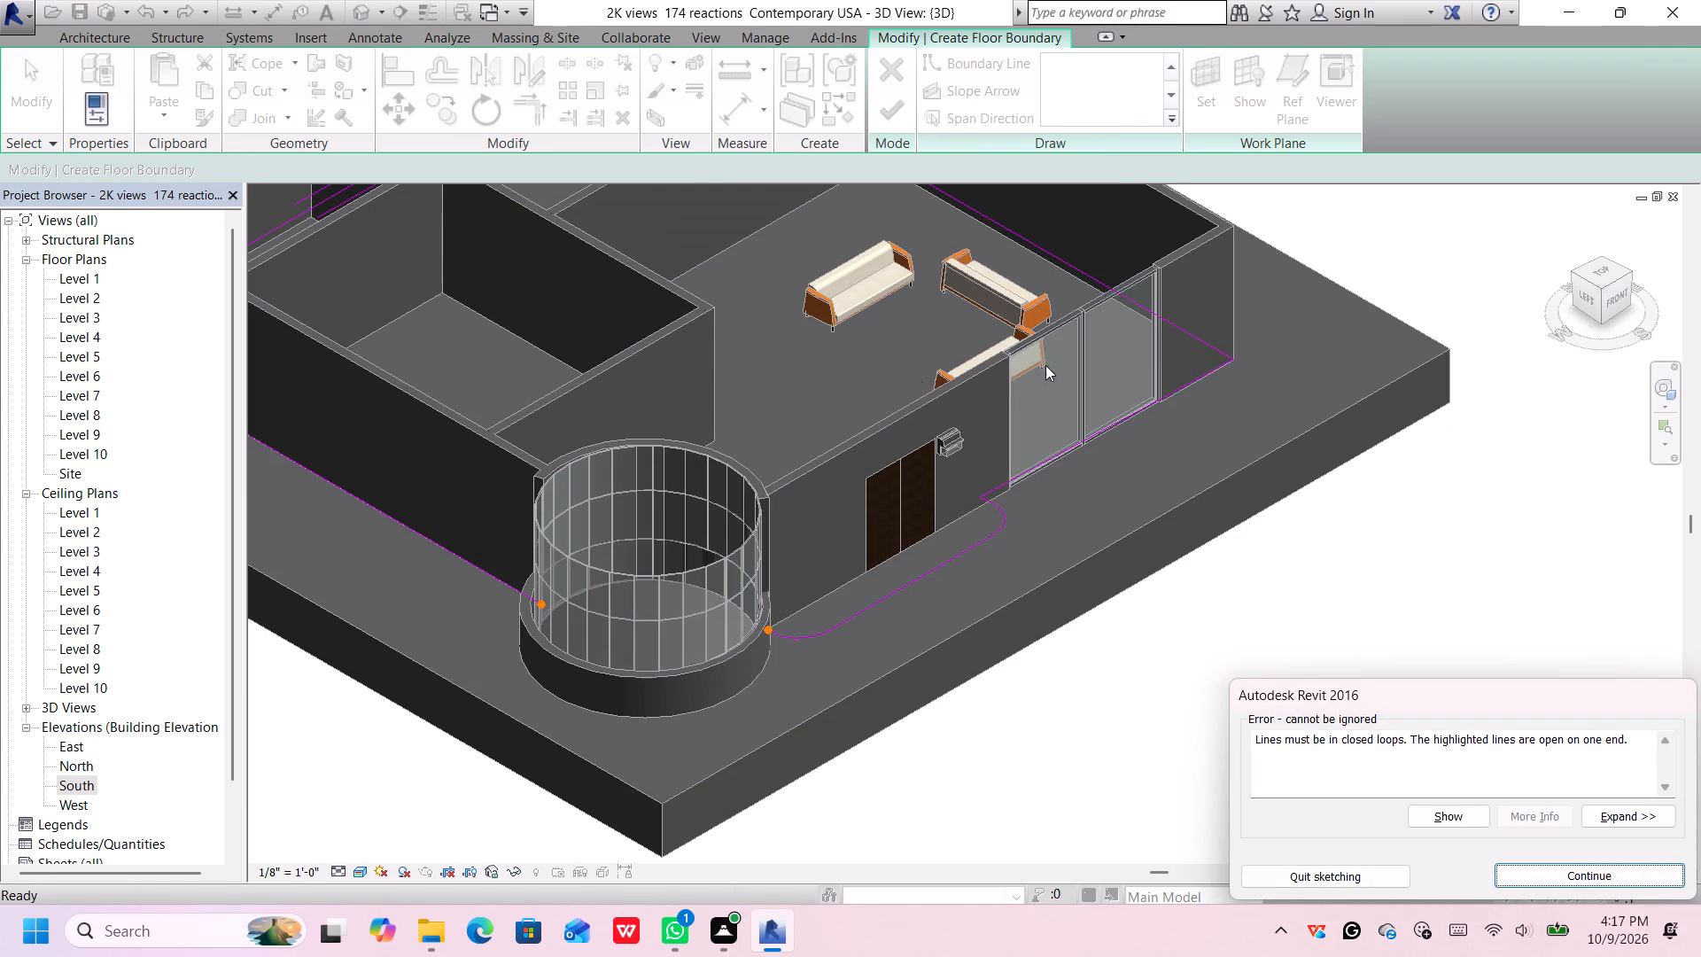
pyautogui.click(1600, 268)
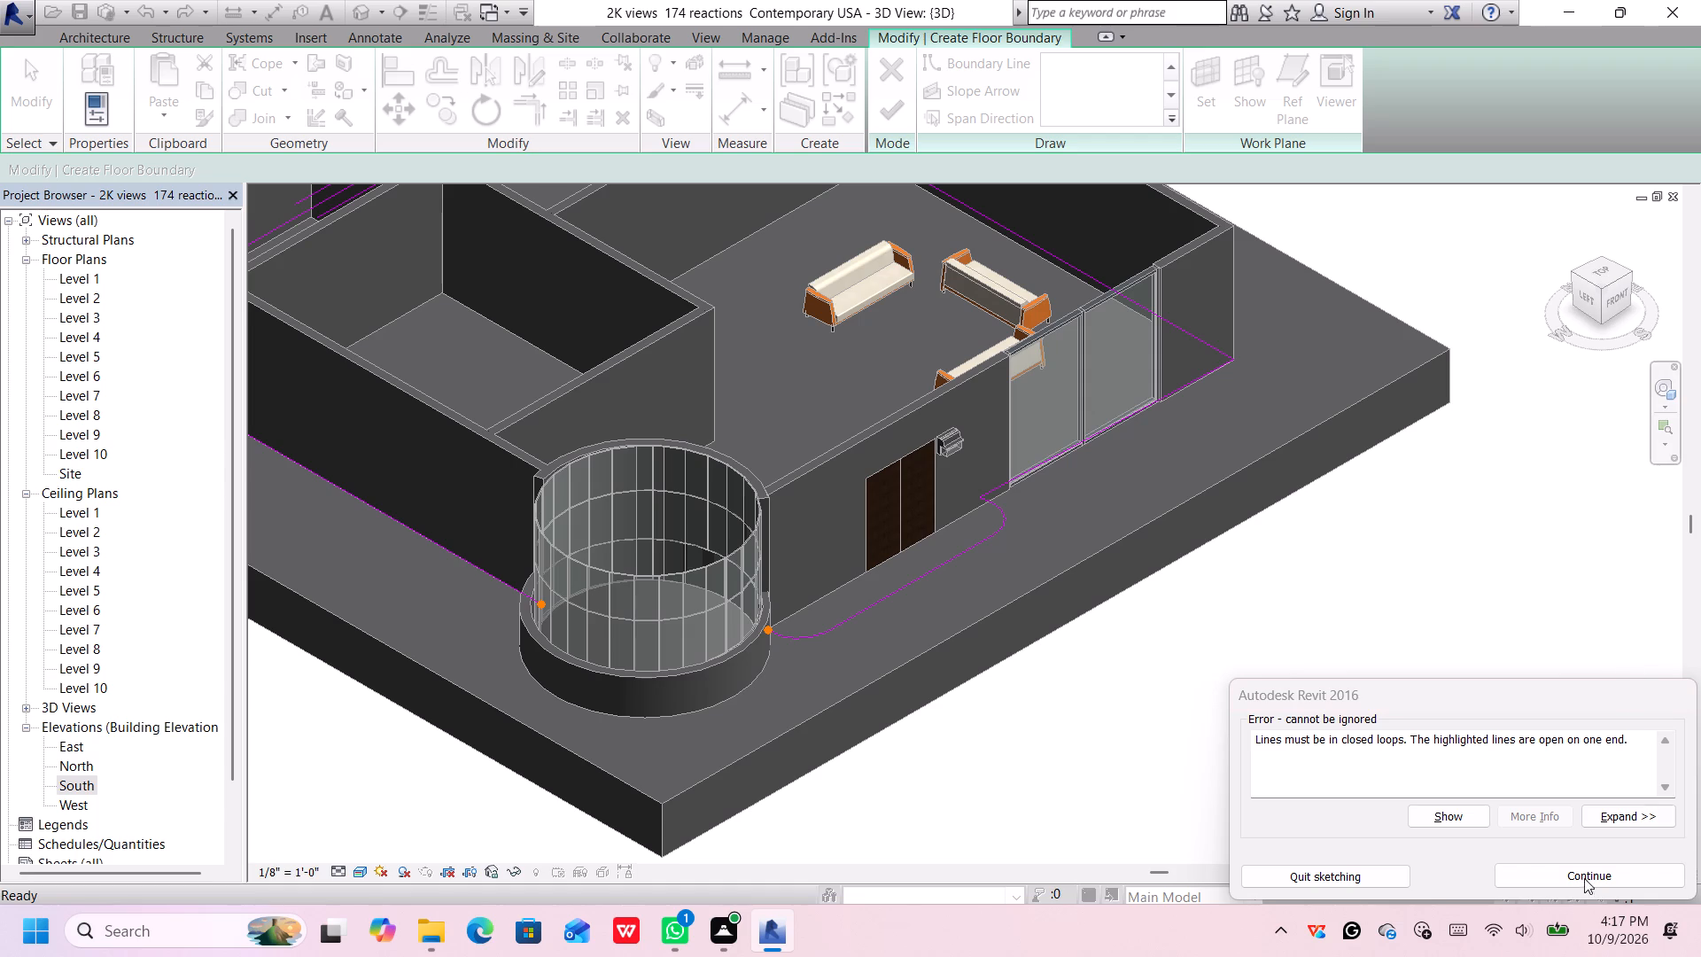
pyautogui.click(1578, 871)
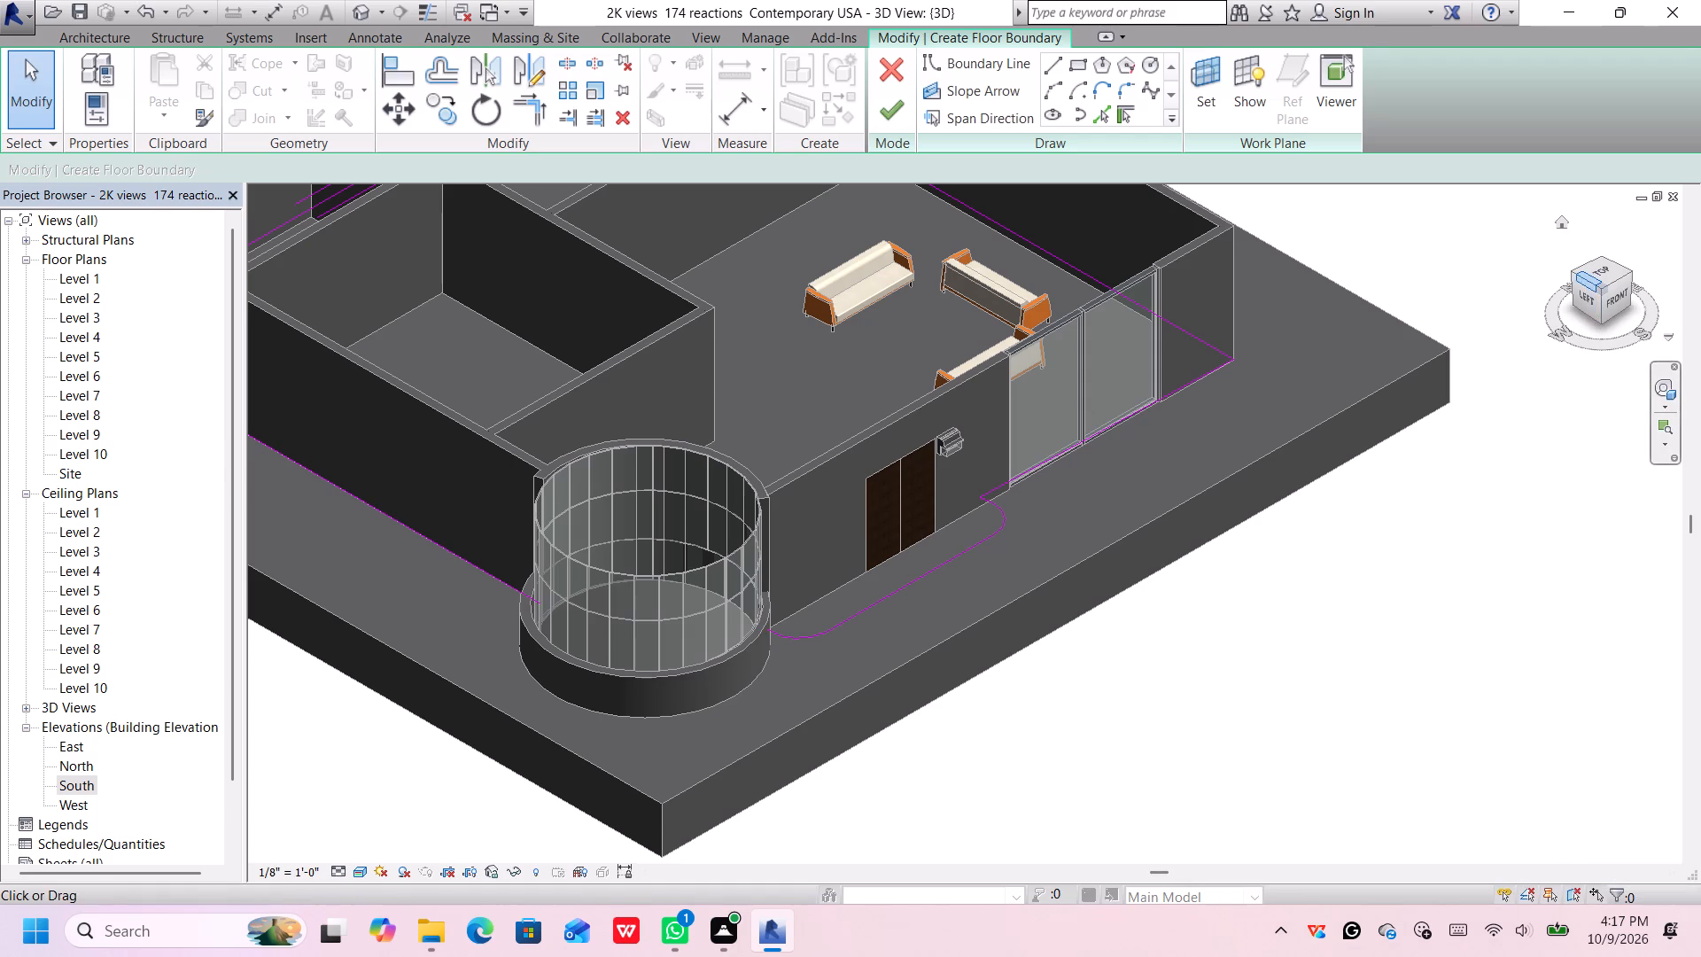
# Close the floor boundary with an arc along the round tower's outer edge, from the west boundary to the southern projection, and finish the sketch.
pyautogui.click(1598, 269)
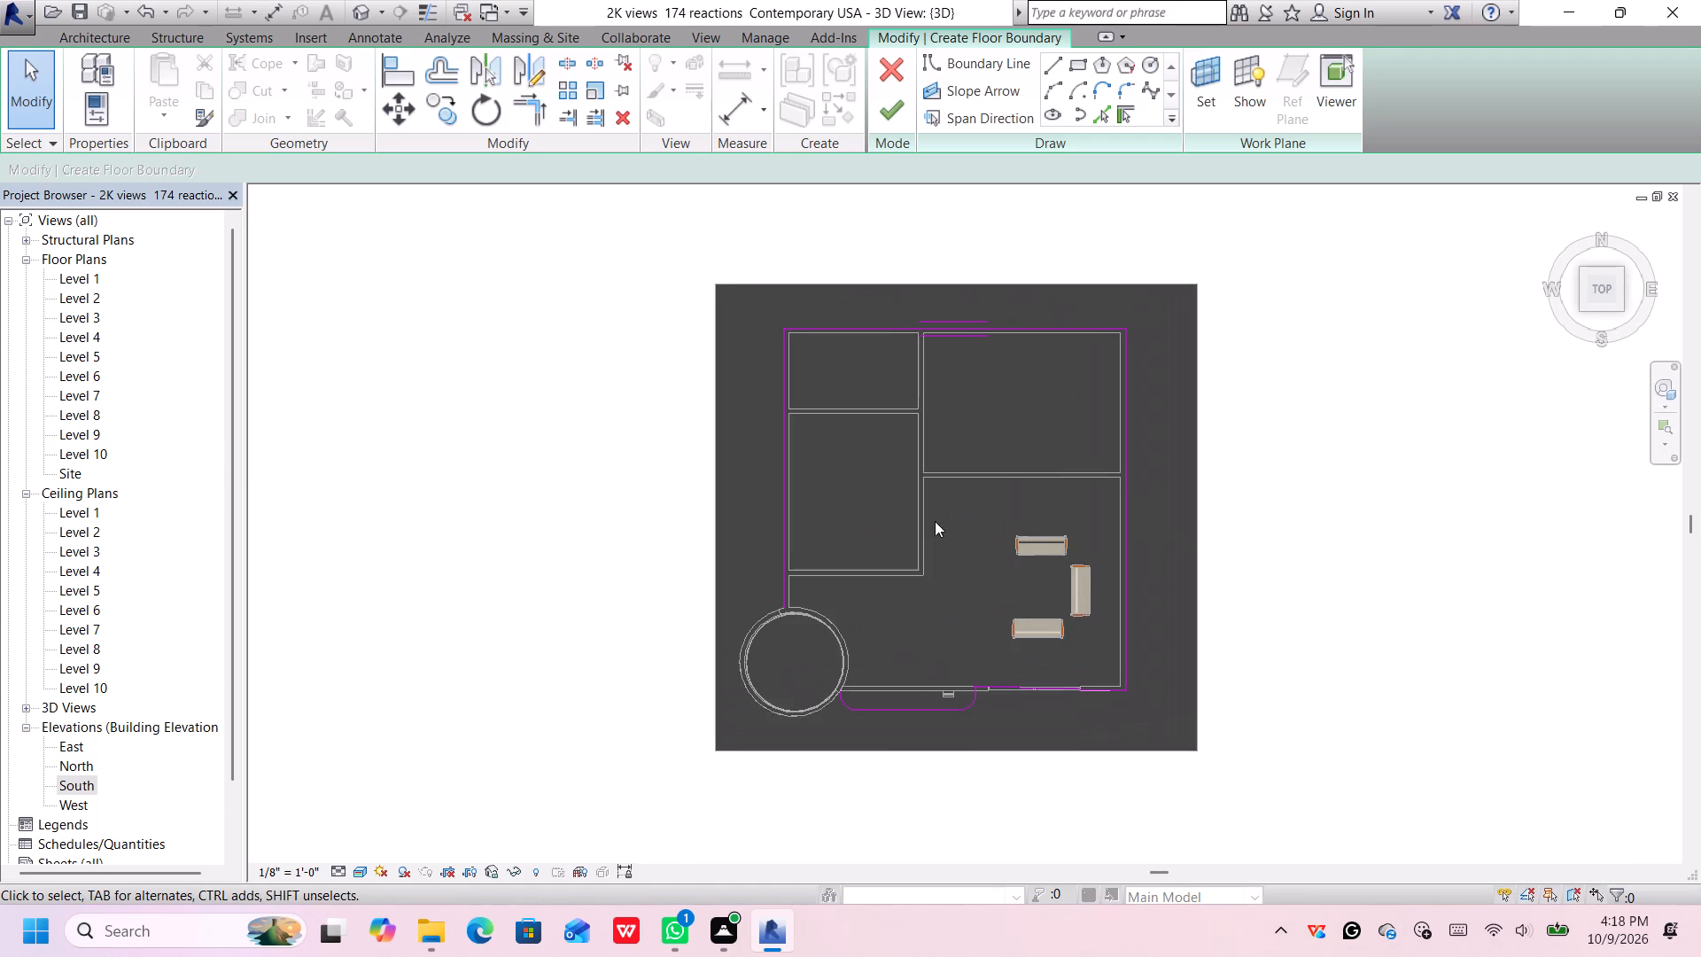
pyautogui.click(1052, 88)
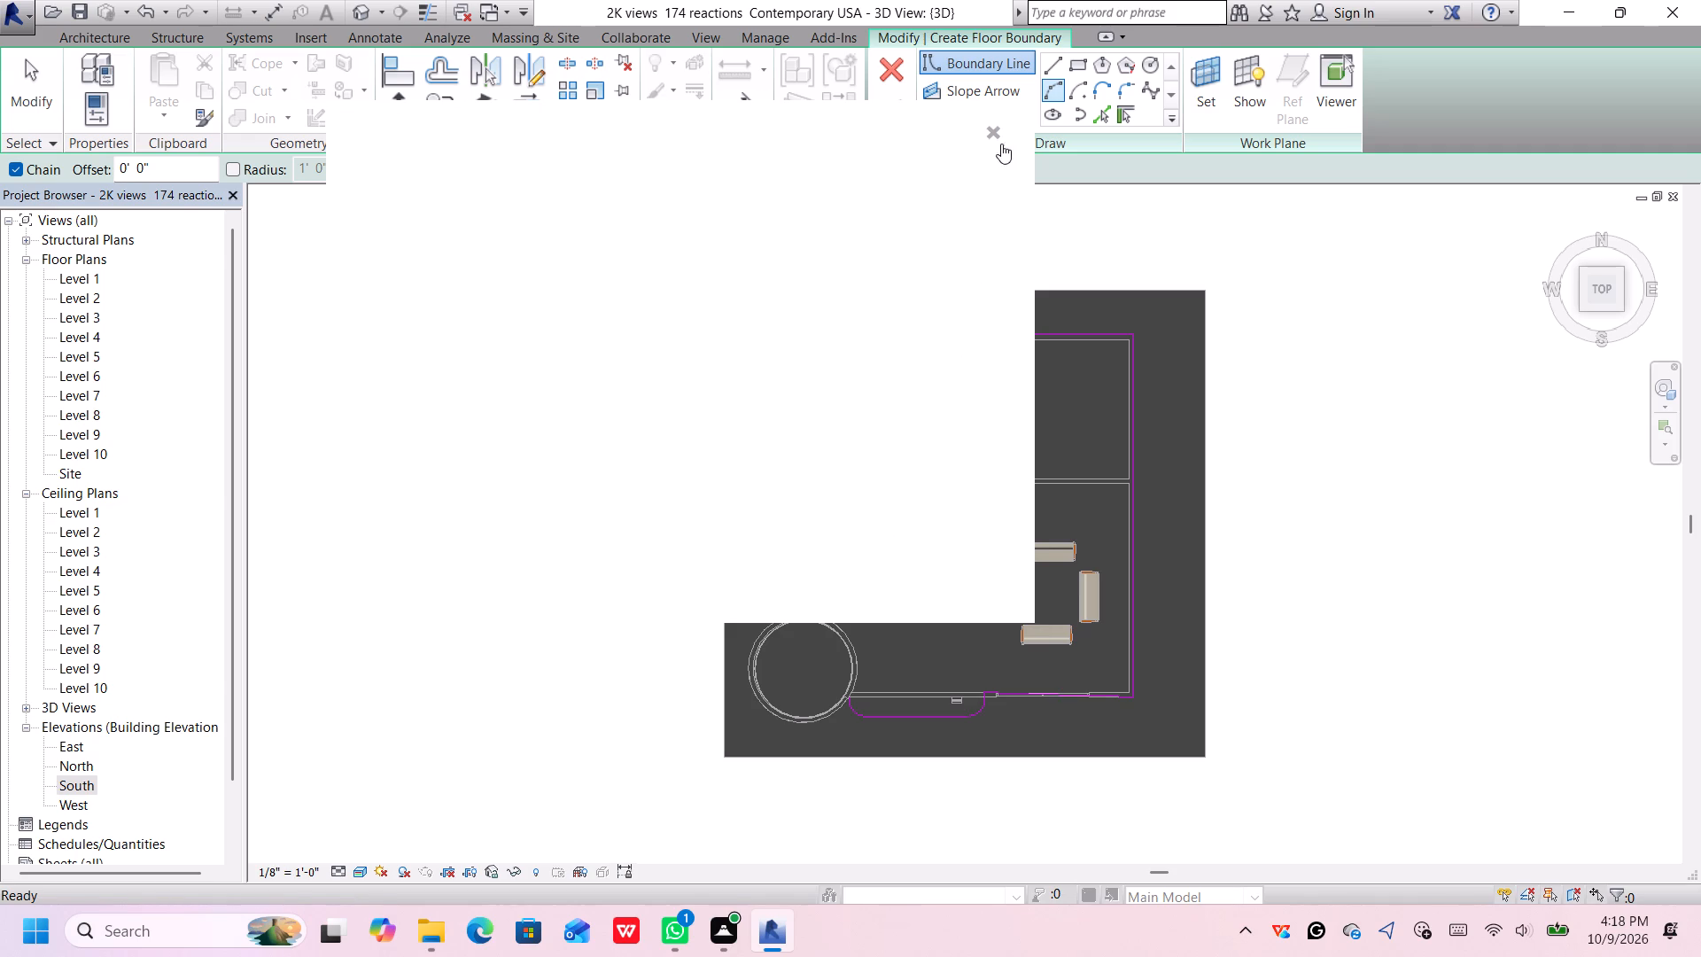
pyautogui.click(989, 136)
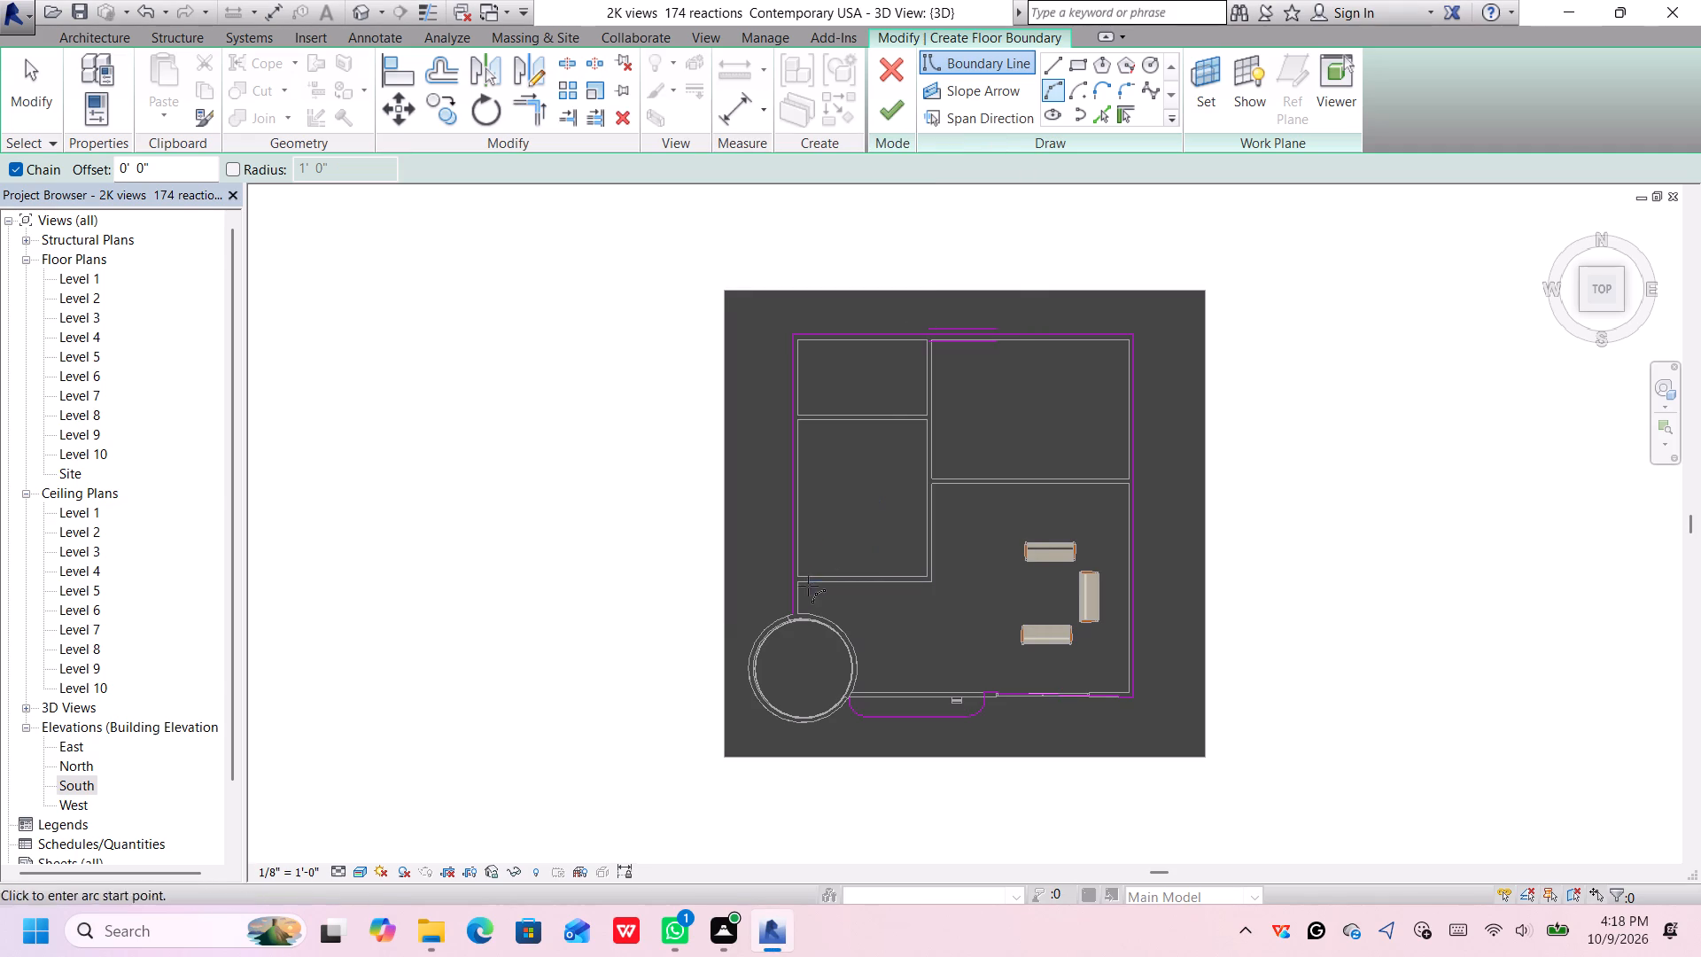
pyautogui.scroll(3, 796, 597)
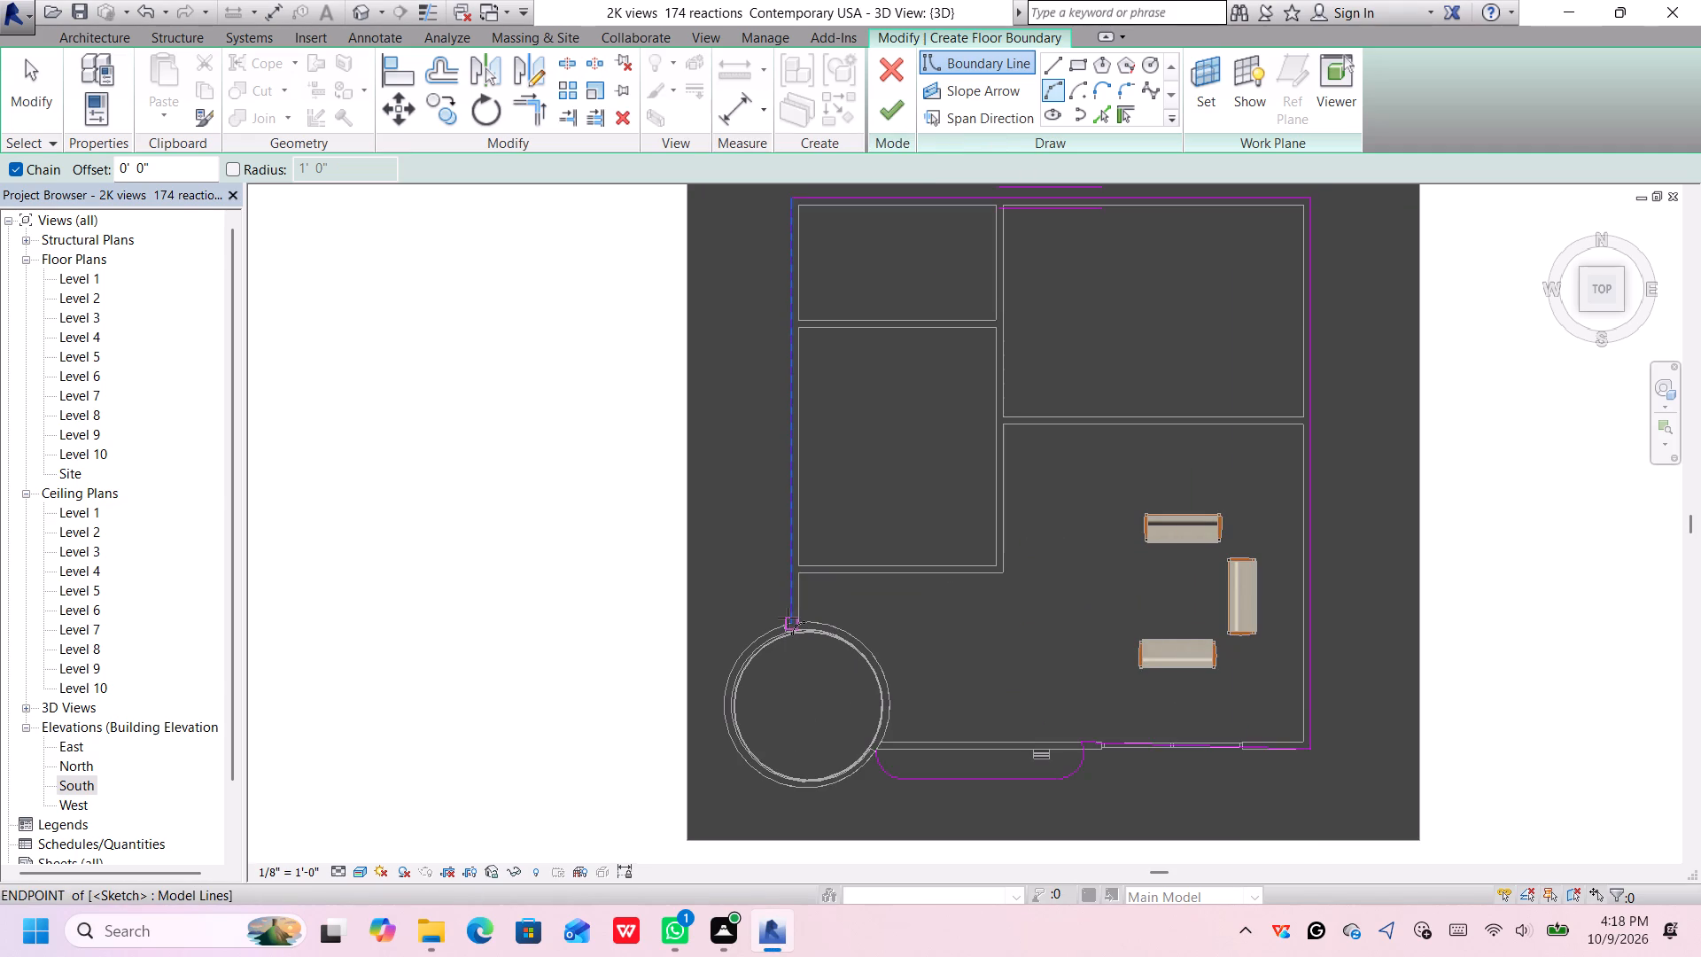
pyautogui.click(794, 622)
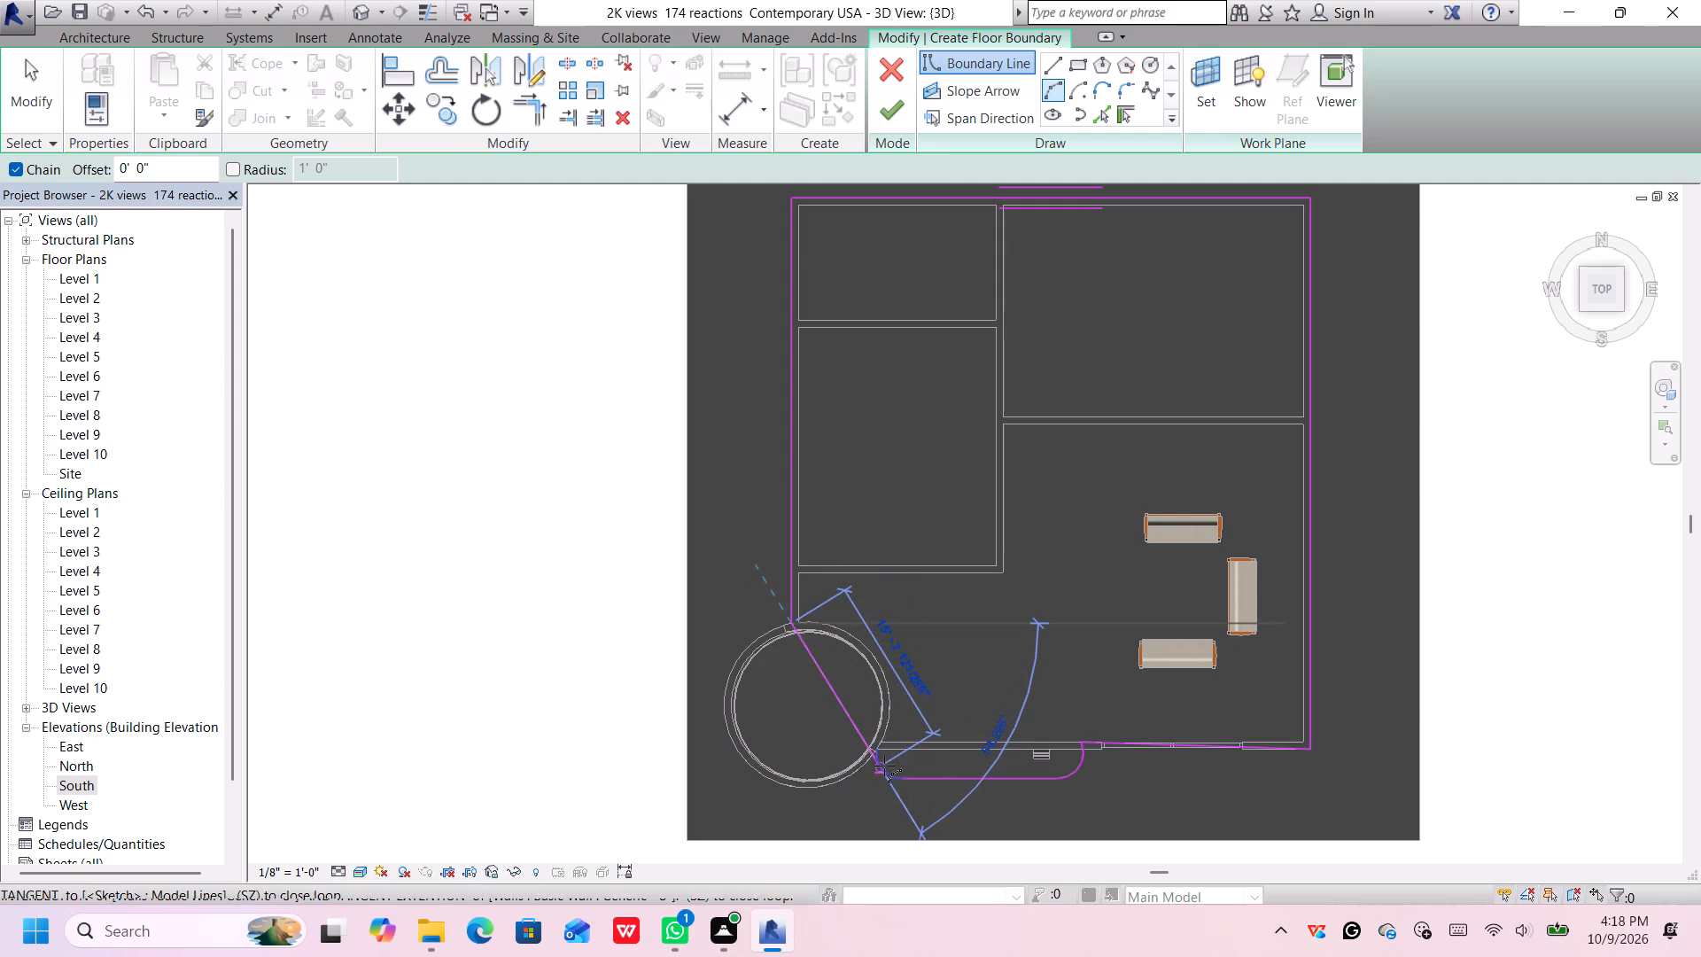
pyautogui.scroll(4, 882, 747)
pyautogui.scroll(-1, 880, 748)
pyautogui.scroll(6, 880, 749)
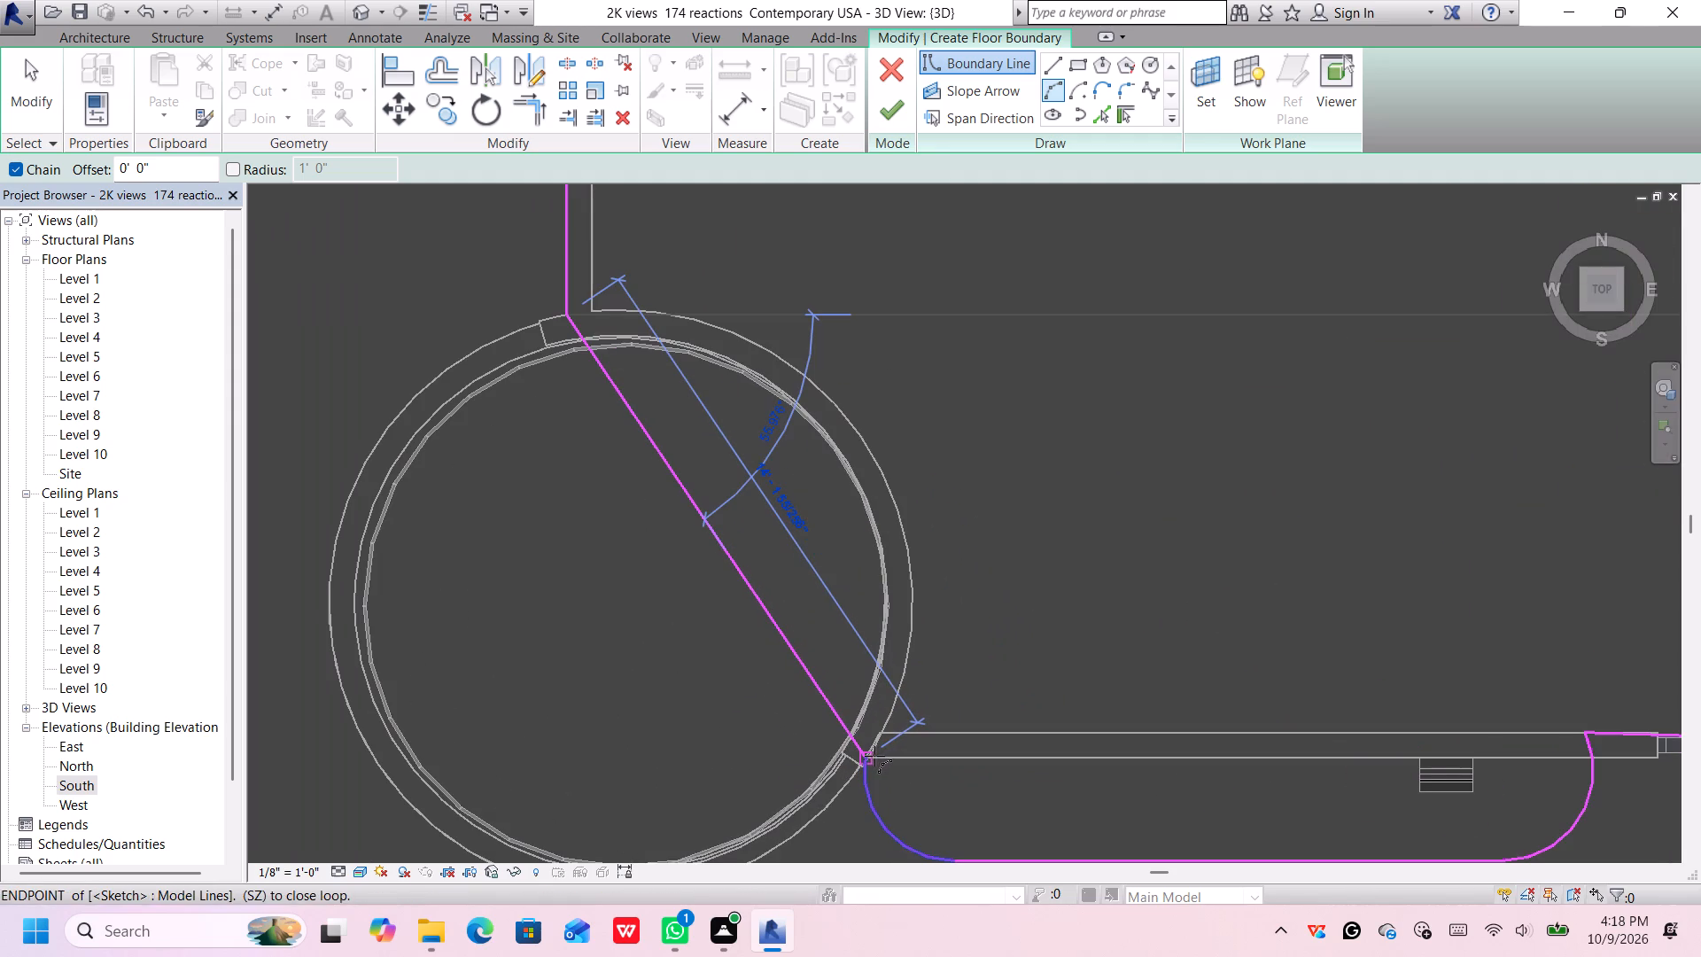
pyautogui.click(871, 756)
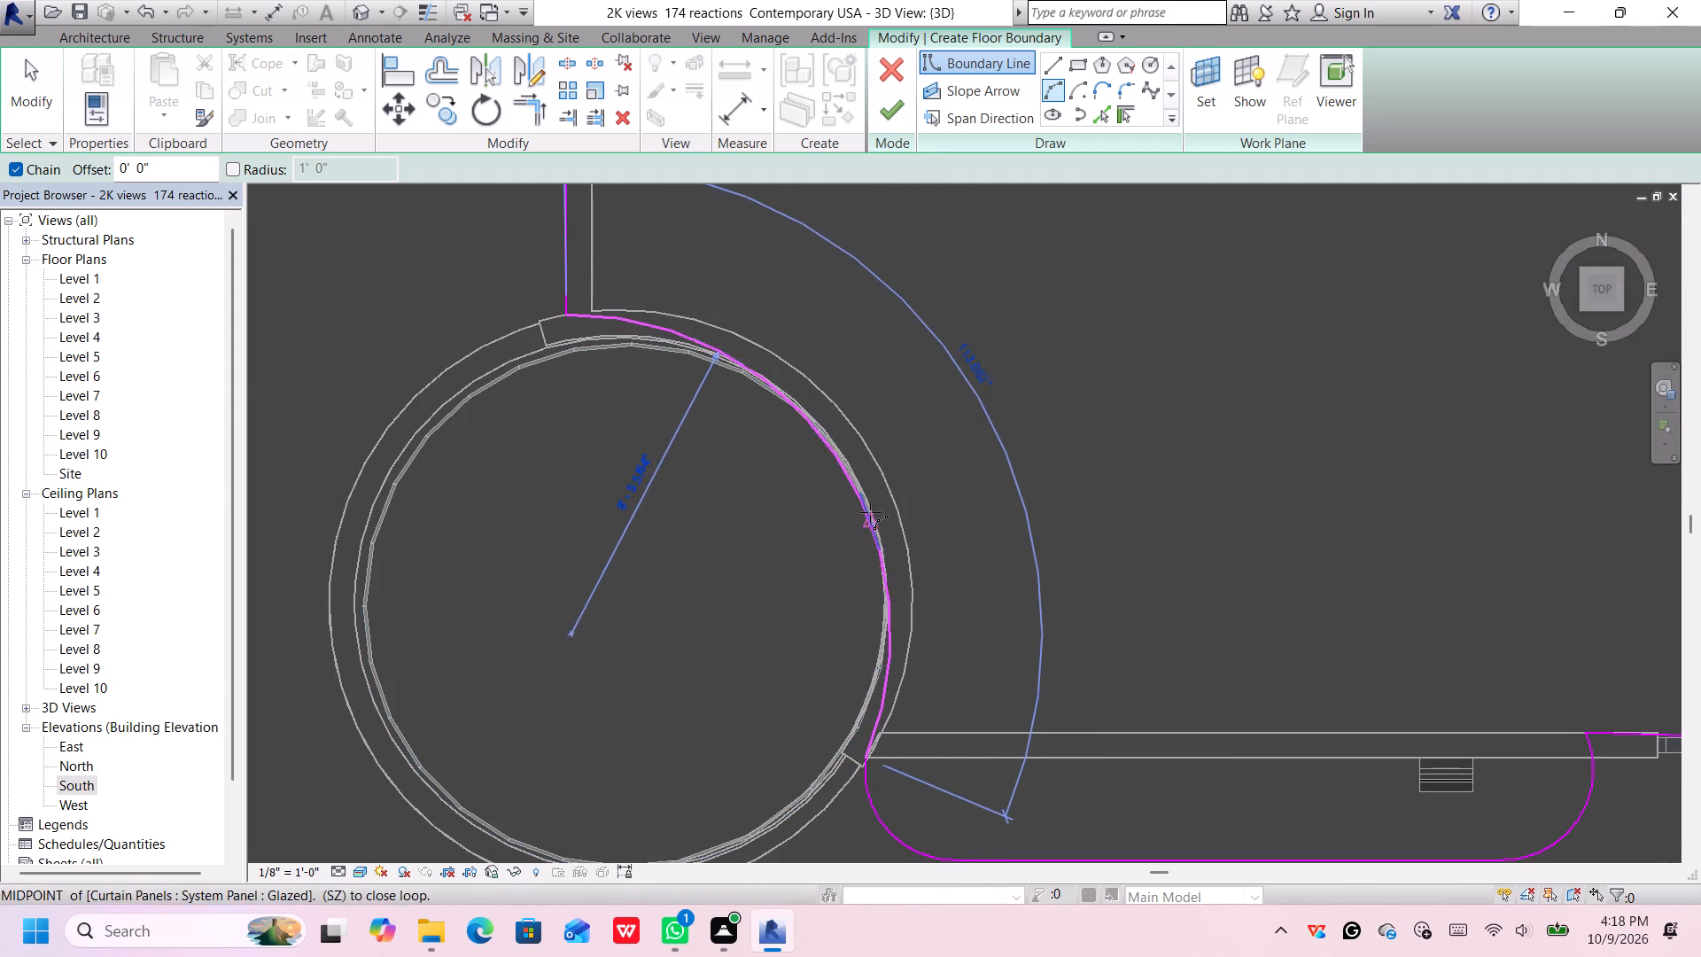
pyautogui.click(882, 463)
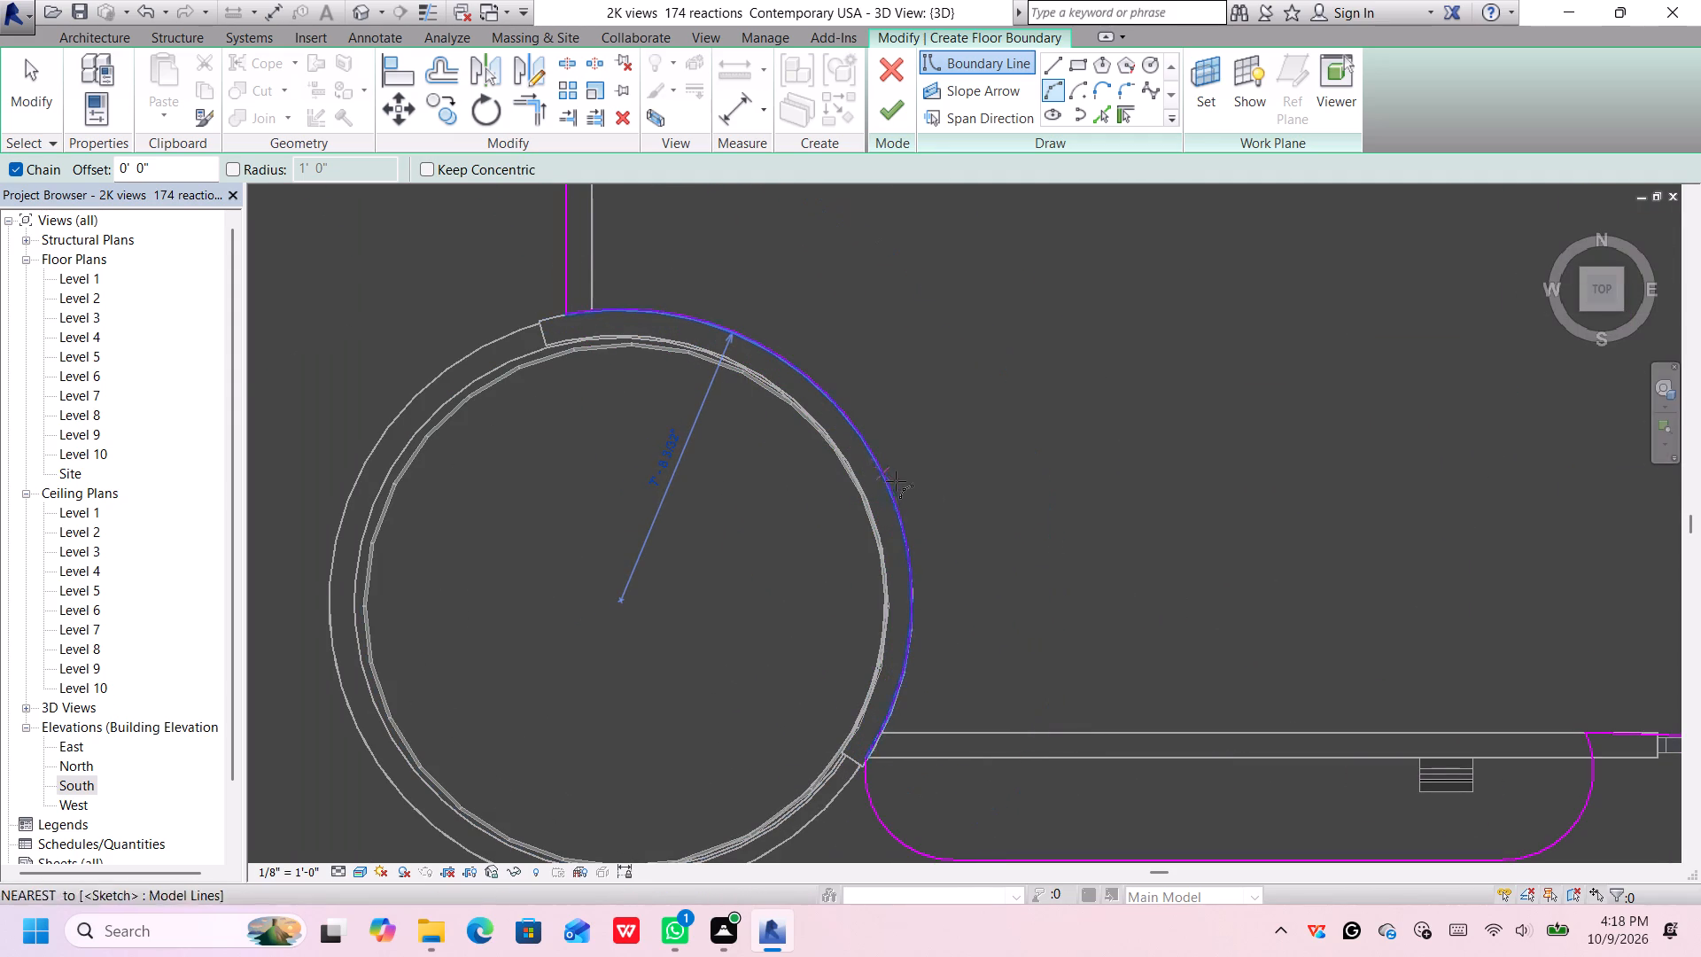
pyautogui.scroll(-12, 962, 529)
pyautogui.moveTo(1072, 538); pyautogui.dragTo(796, 529, button='middle')
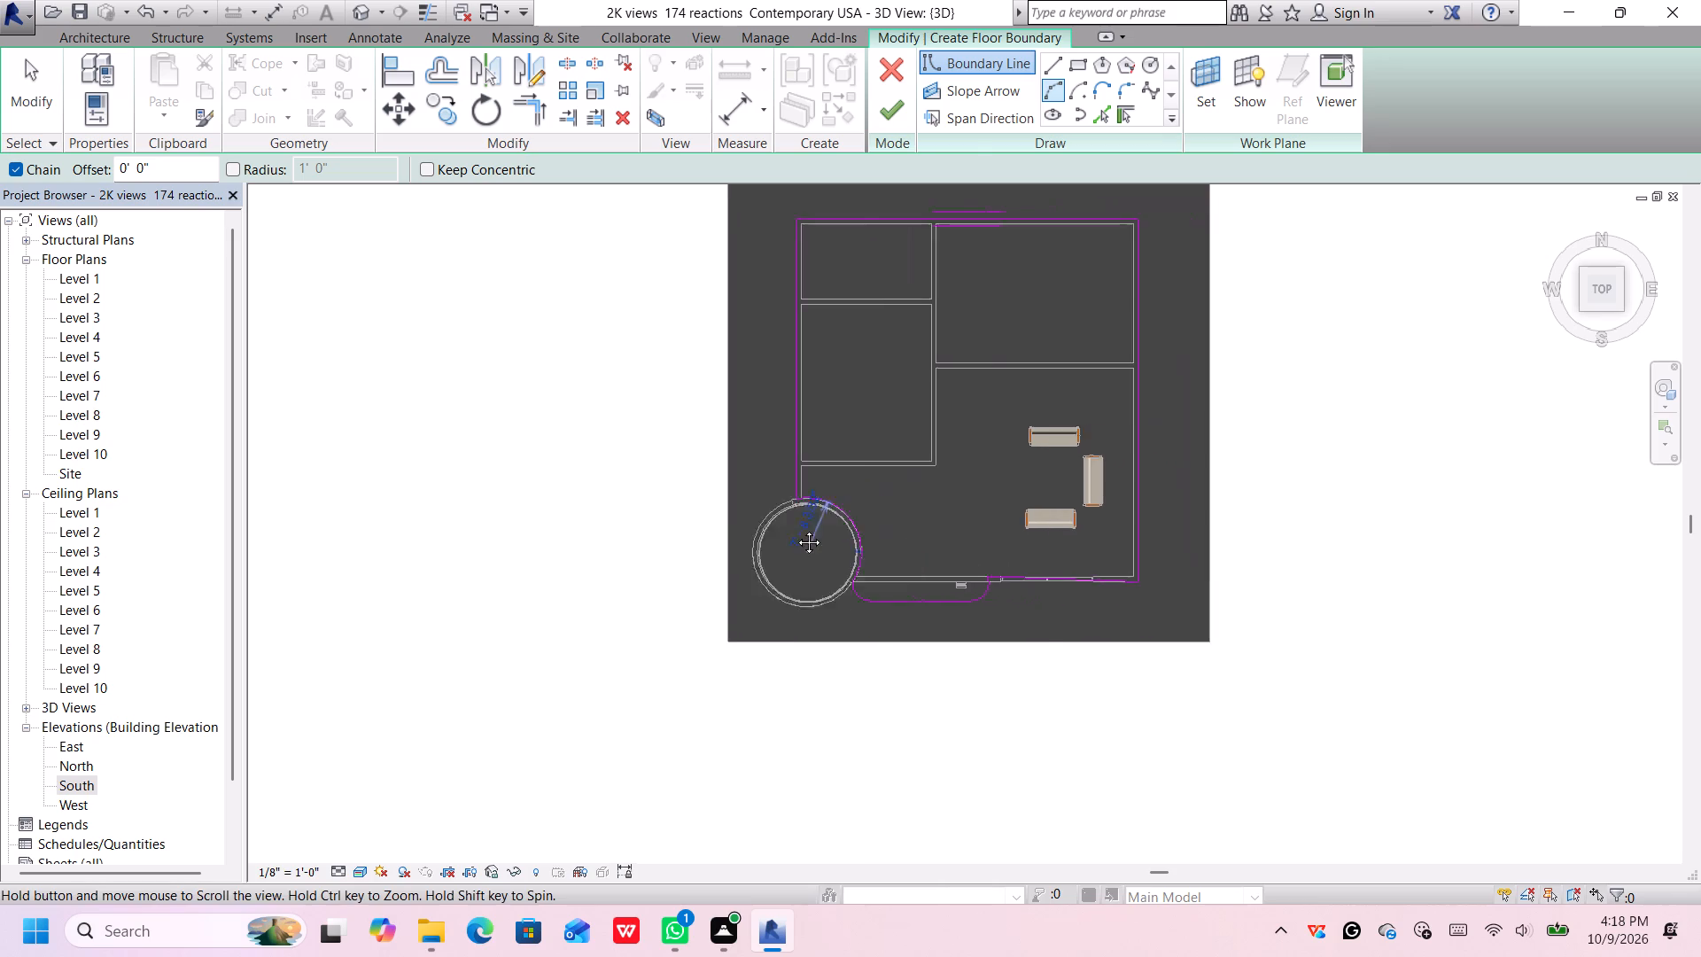
pyautogui.moveTo(796, 529); pyautogui.dragTo(790, 526, button='middle')
pyautogui.click(879, 99)
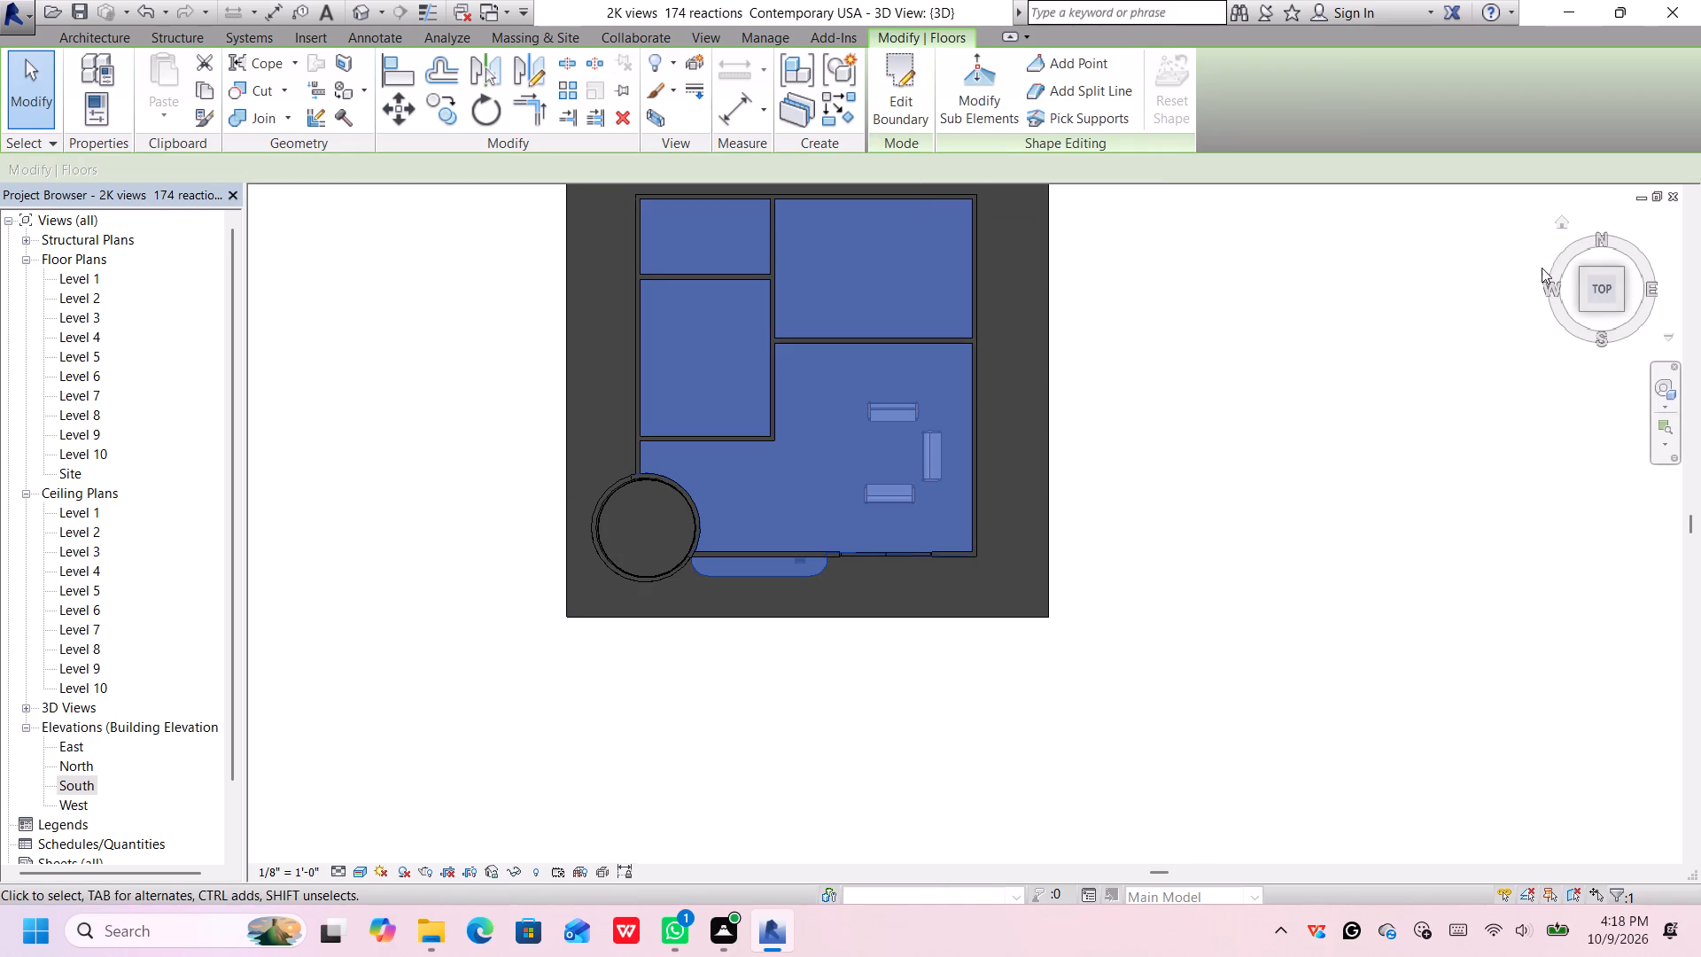
# Set the new Level 2 floor's height offset from level to 2'.
pyautogui.click(1584, 306)
pyautogui.moveTo(1354, 367); pyautogui.dragTo(1130, 285, button='middle')
pyautogui.rightClick(1236, 362)
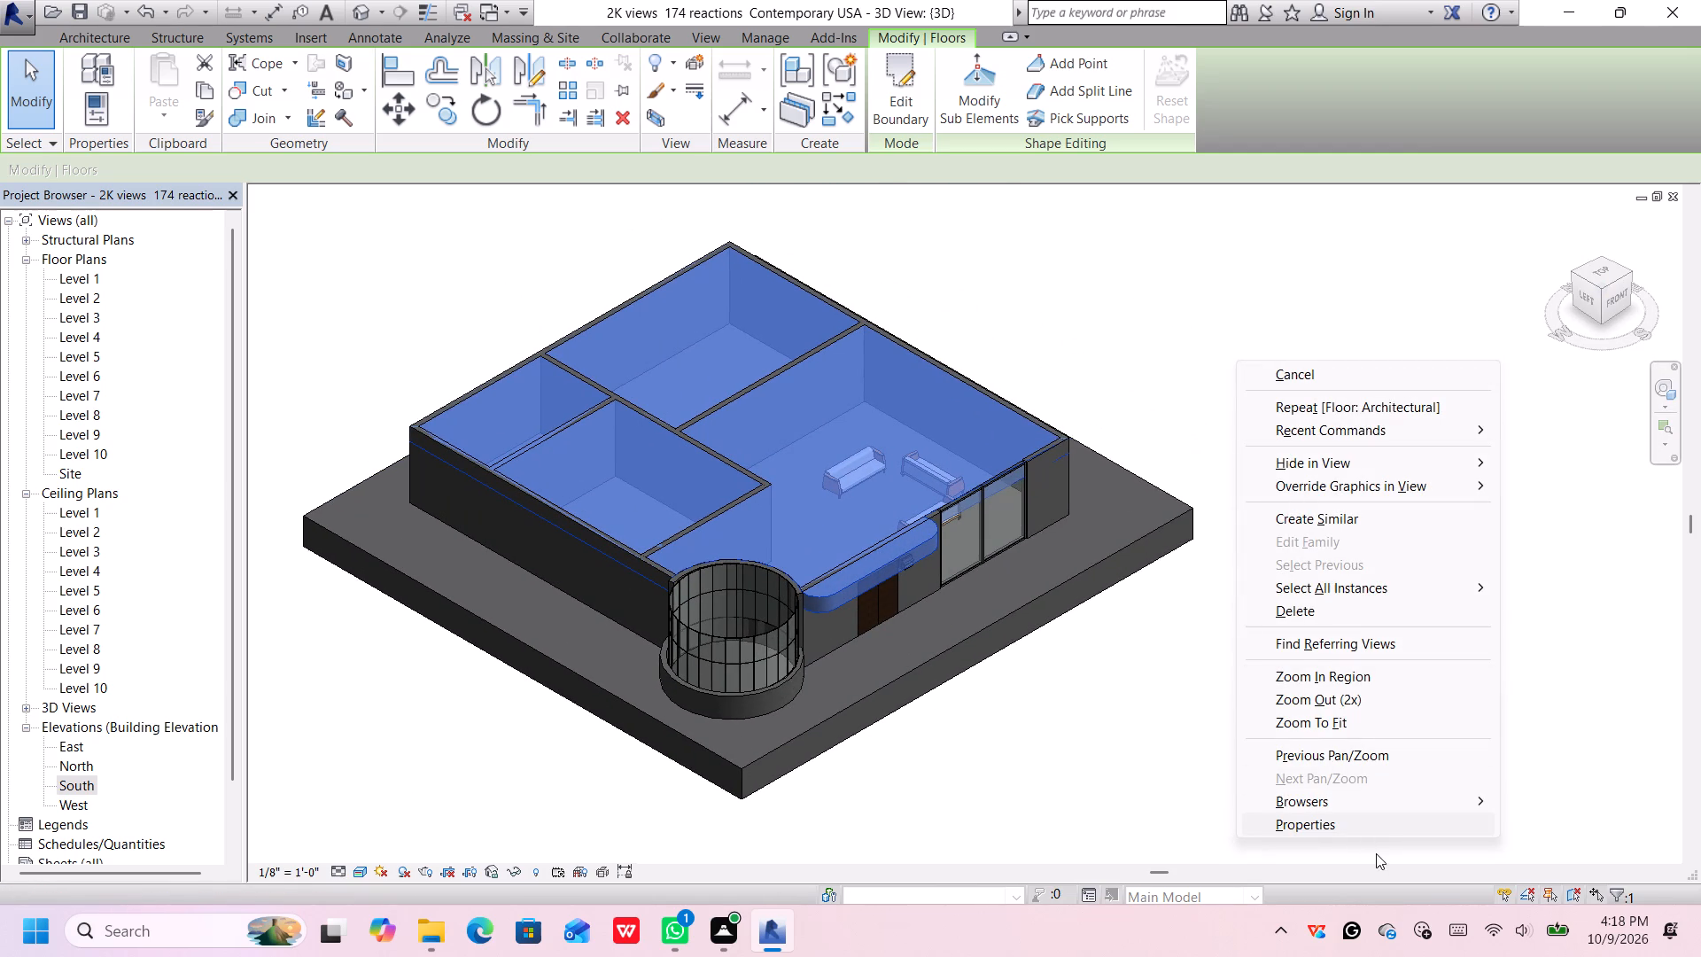
pyautogui.click(1376, 822)
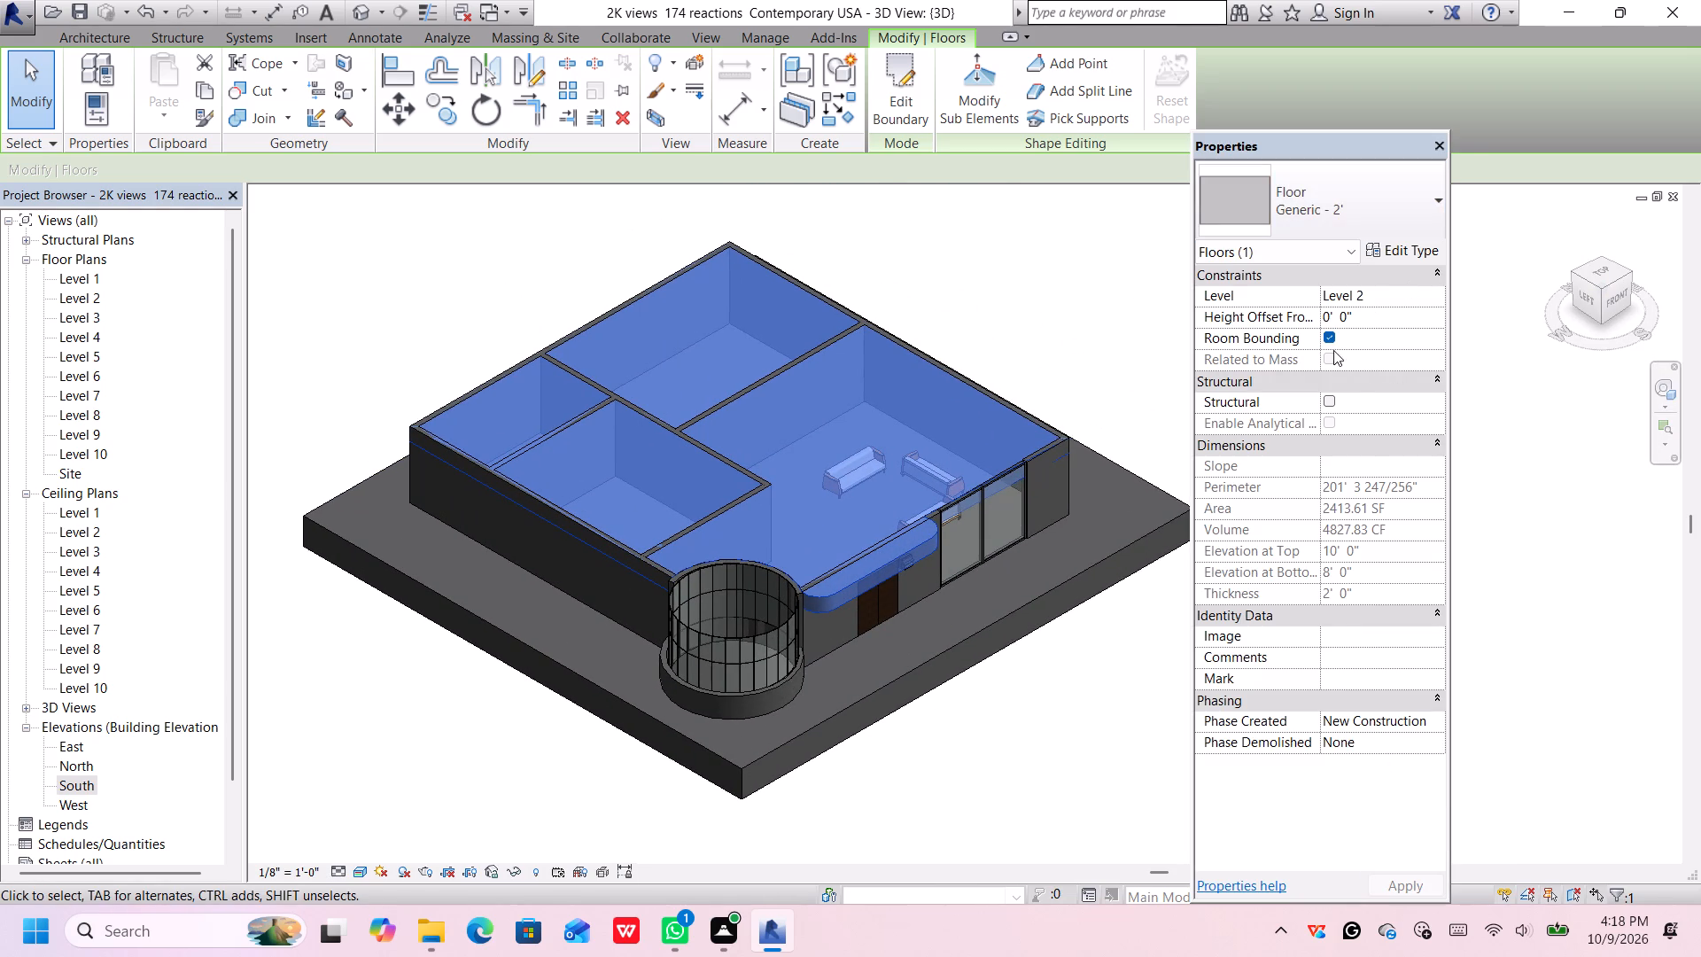
pyautogui.click(1380, 309)
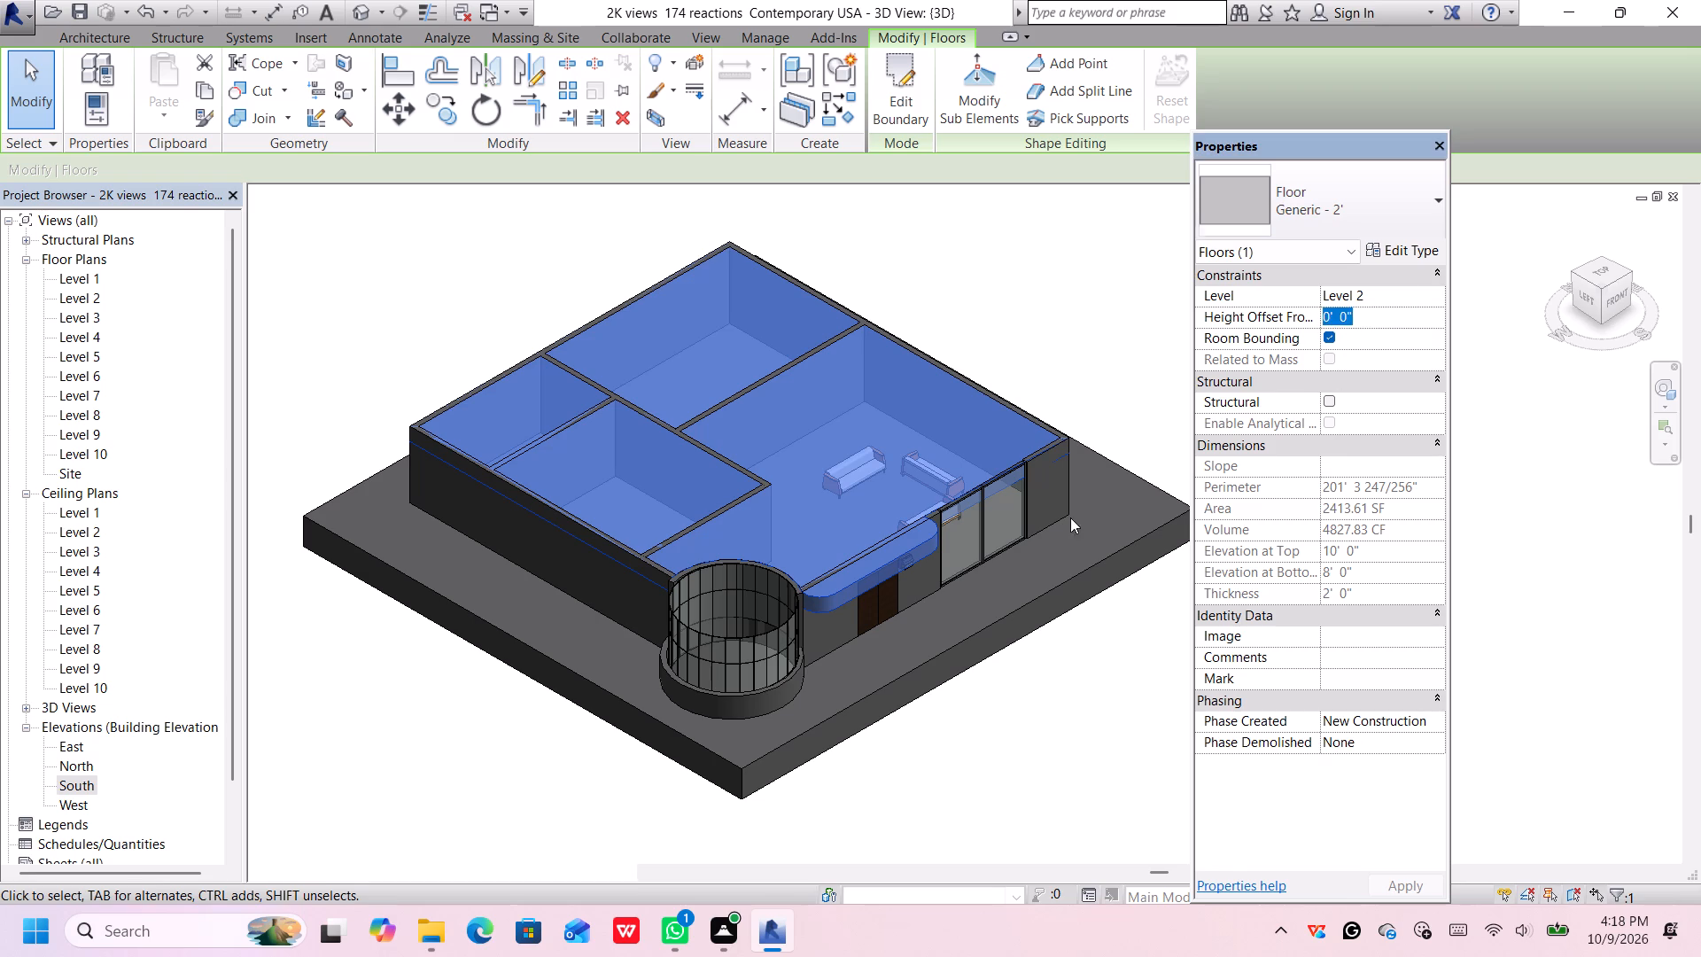
pyautogui.scroll(-1, 1046, 598)
pyautogui.moveTo(1070, 679); pyautogui.dragTo(1003, 638, button='middle')
pyautogui.moveTo(988, 627); pyautogui.dragTo(940, 595, button='middle')
pyautogui.scroll(1, 808, 538)
pyautogui.scroll(-1, 809, 536)
pyautogui.scroll(4, 810, 534)
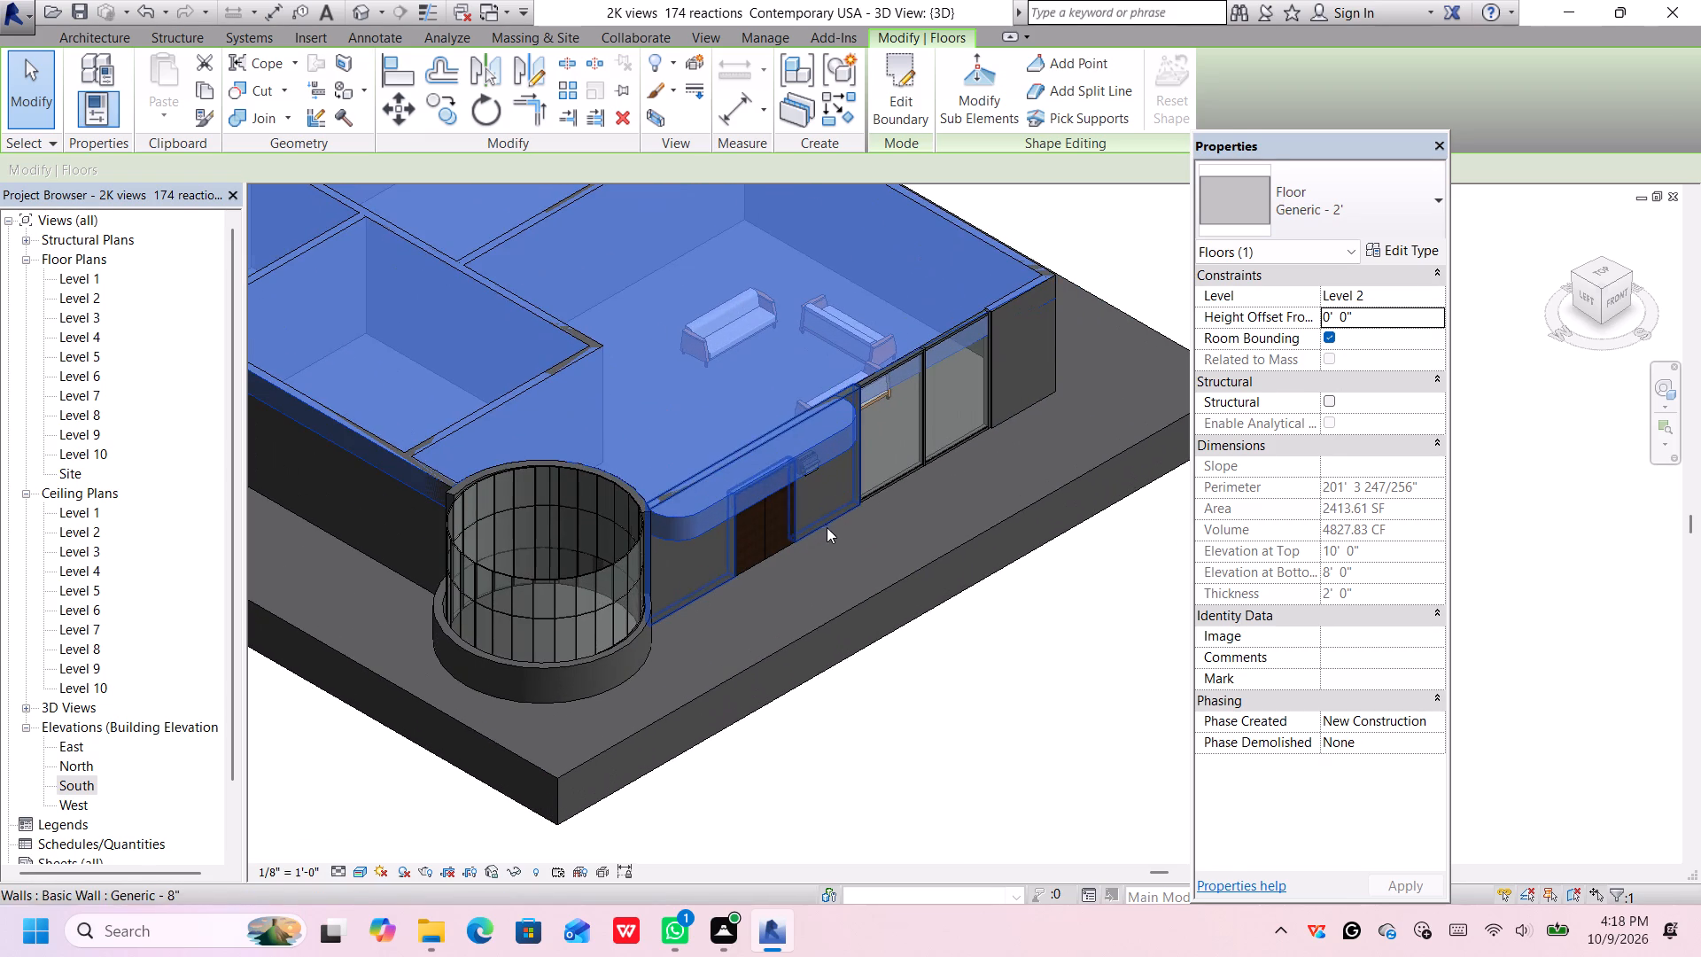
pyautogui.click(1394, 316)
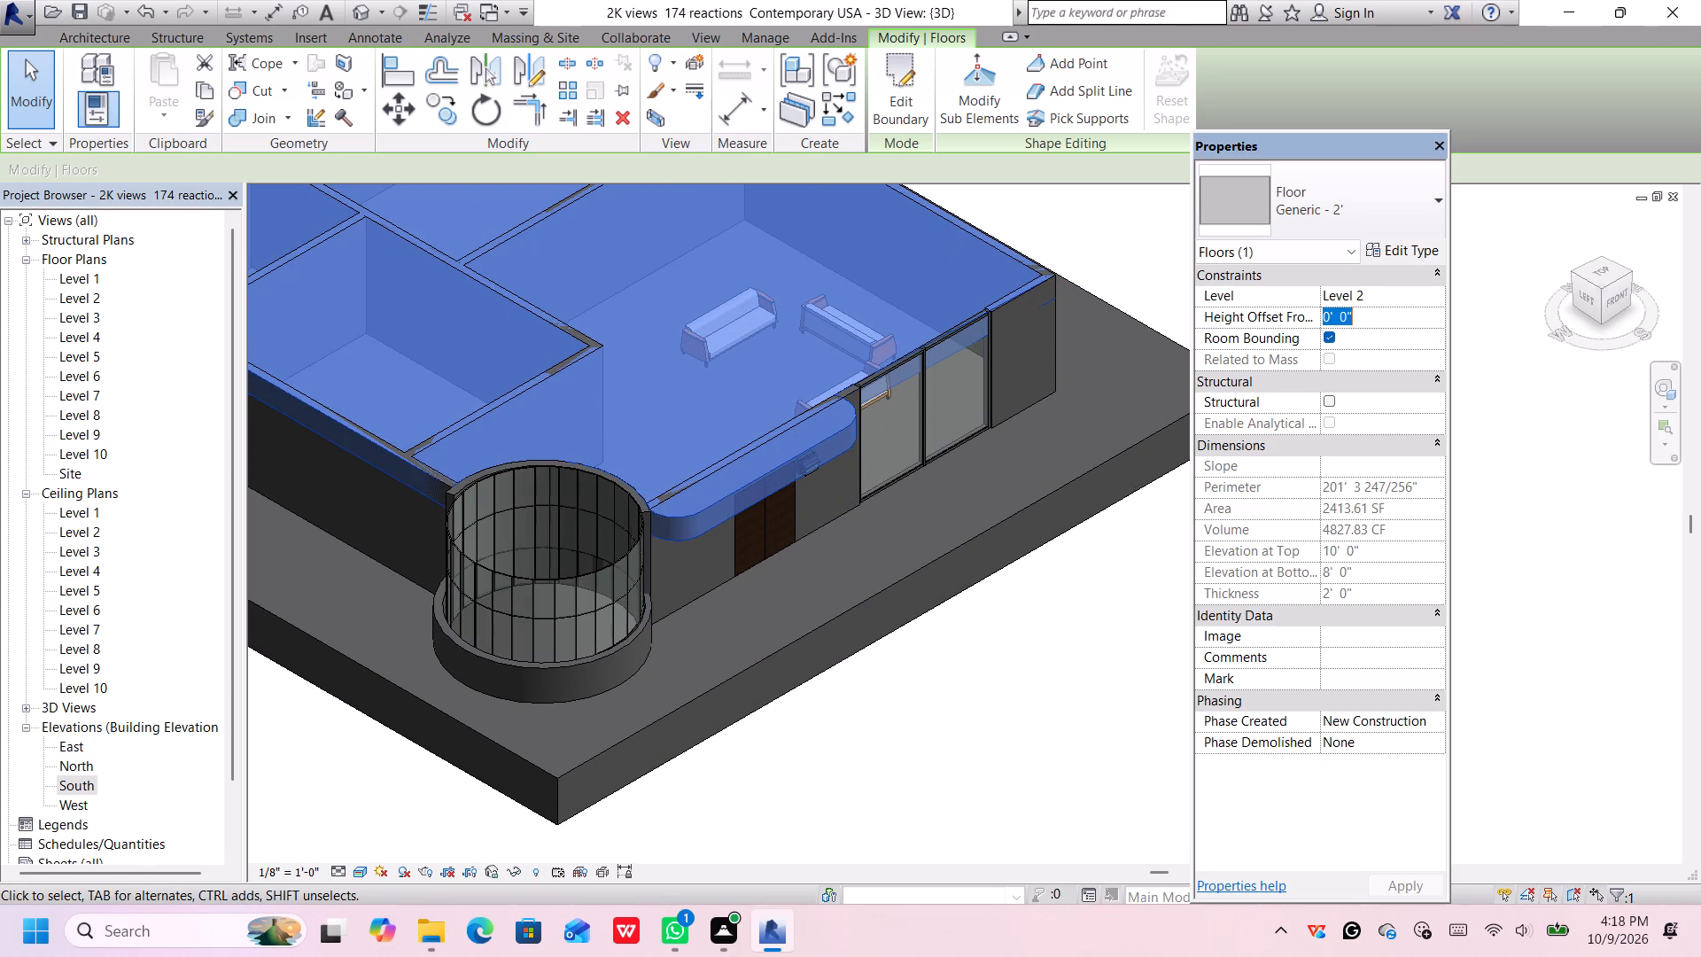
pyautogui.press('BackSpace')
pyautogui.write("2'")
pyautogui.press('Return')
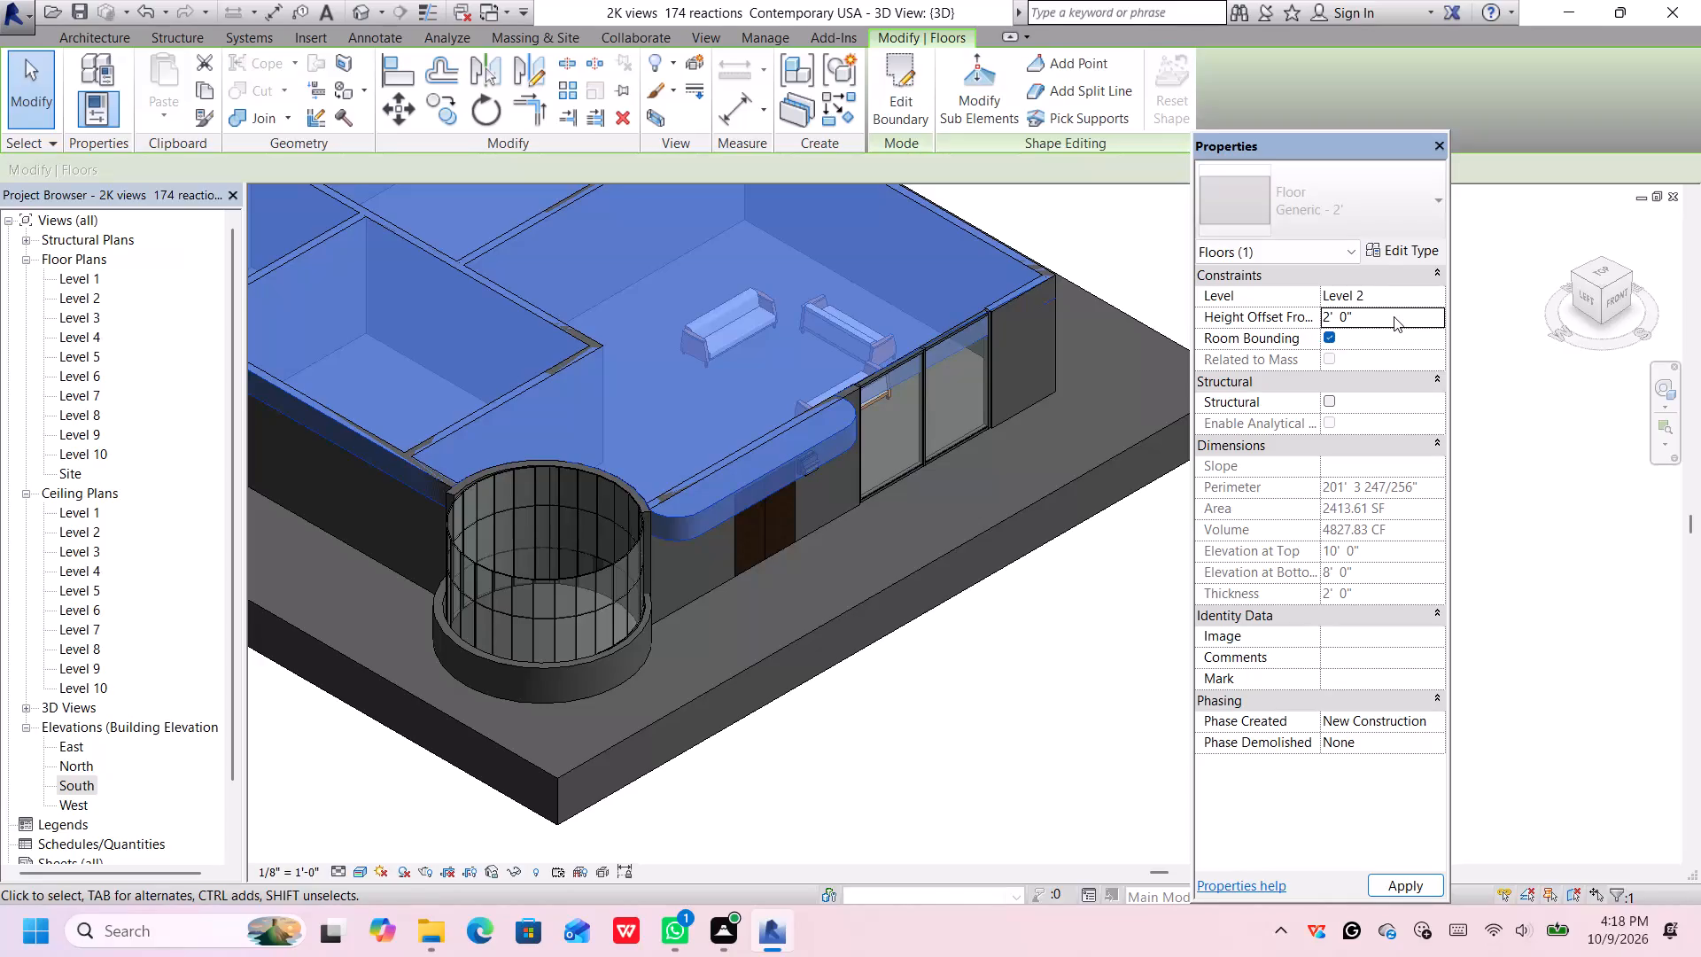
pyautogui.press('Return')
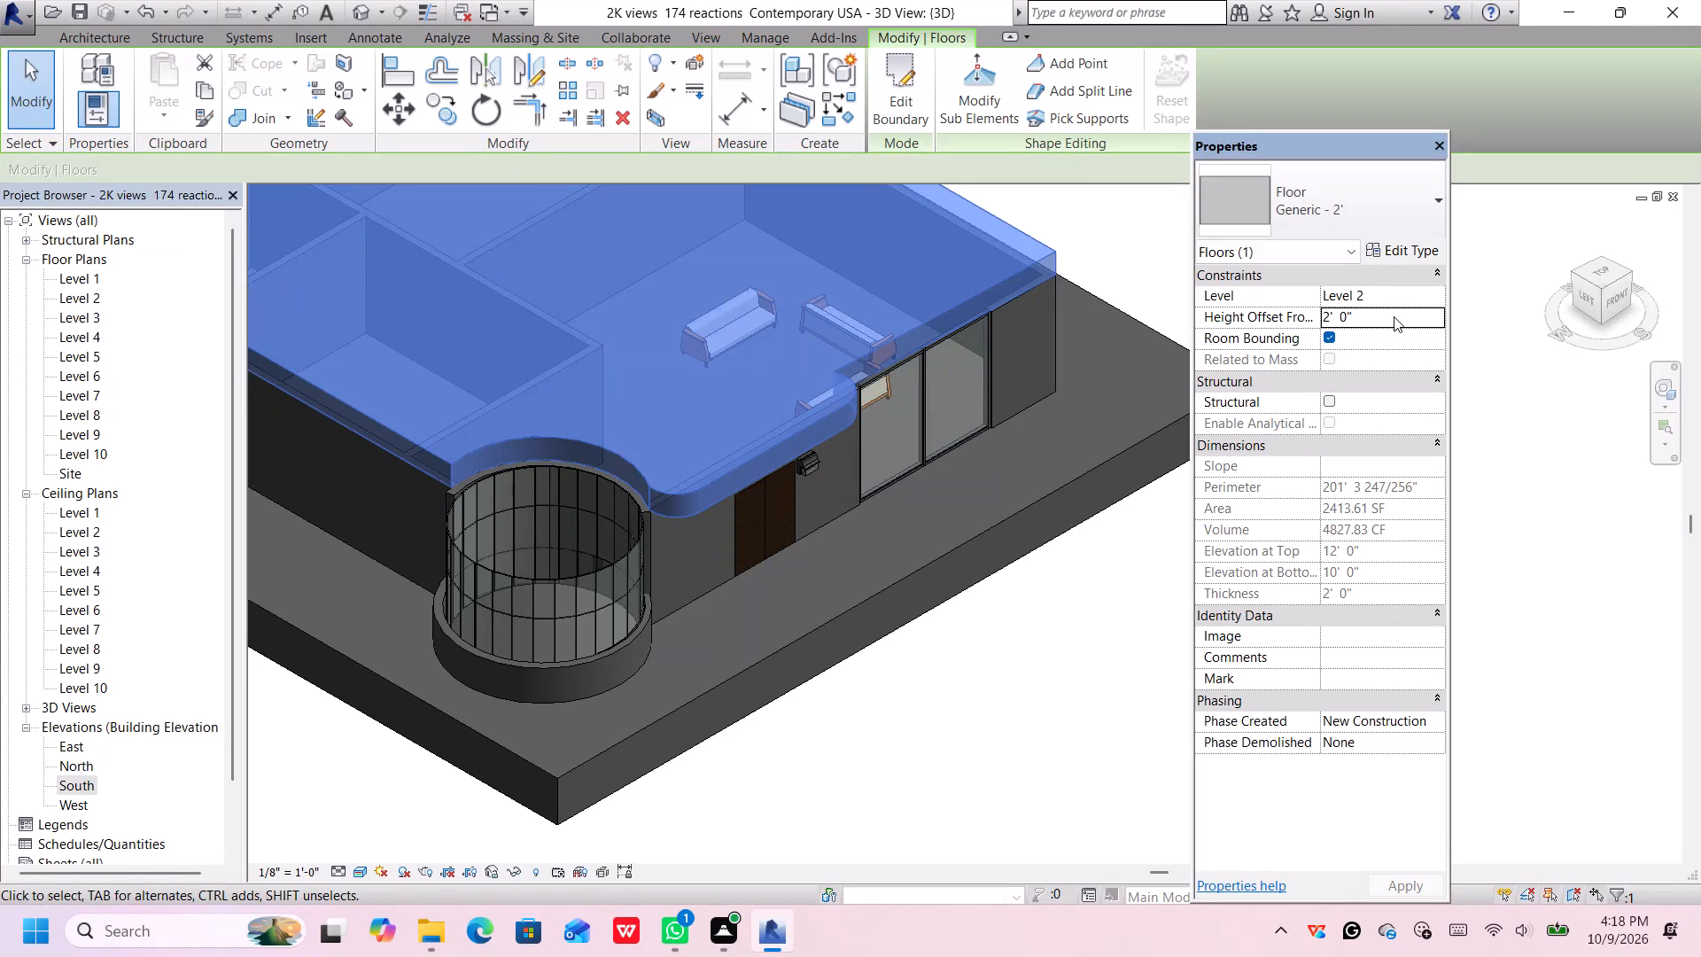
pyautogui.click(963, 678)
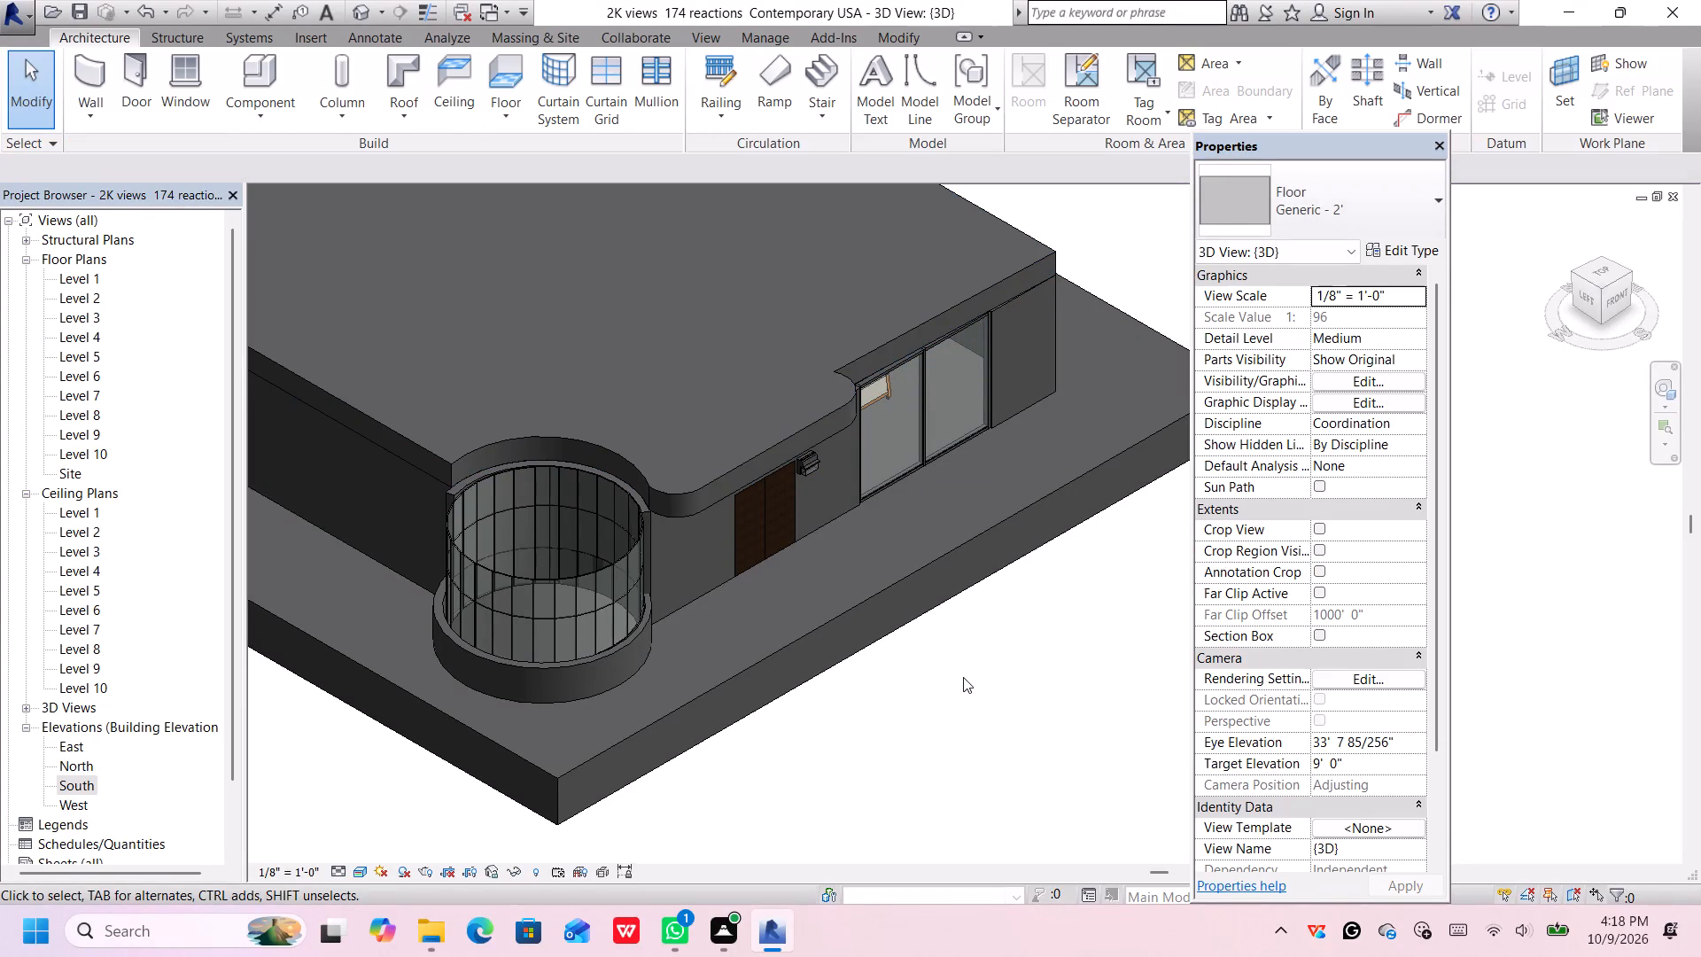
# Examine the raised Level 2 floor slab over the house in the 3D corner view.
pyautogui.scroll(-2, 983, 635)
pyautogui.moveTo(983, 637); pyautogui.dragTo(981, 661, button='middle')
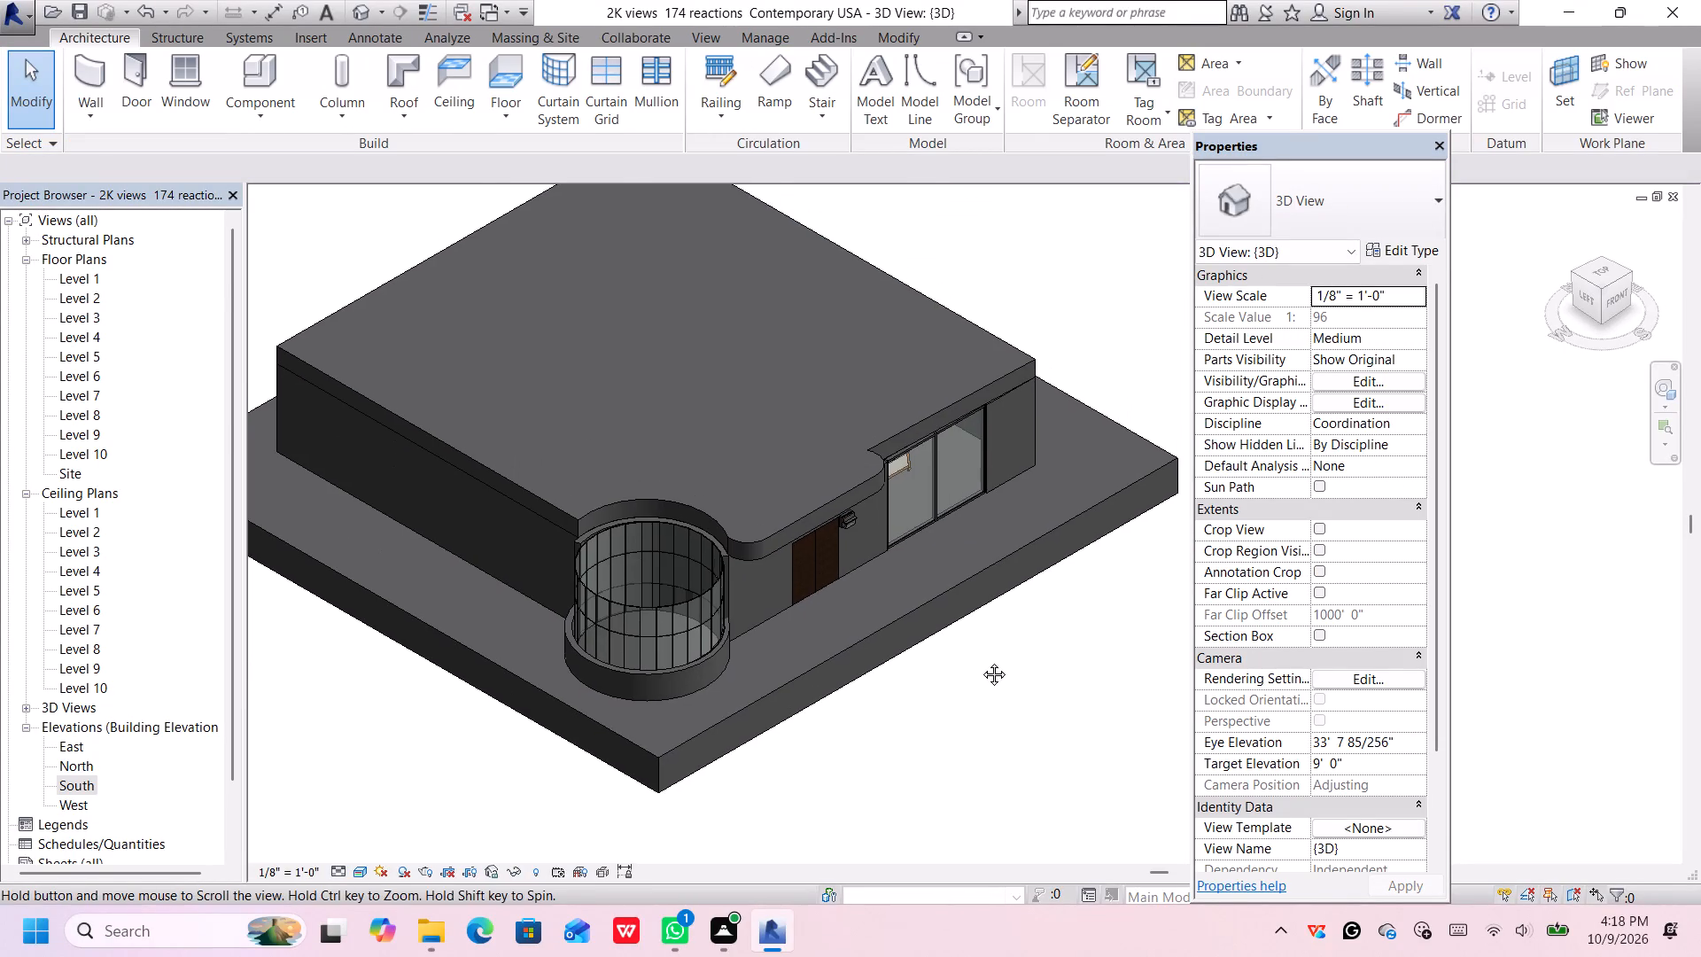
pyautogui.moveTo(981, 661); pyautogui.dragTo(983, 718, button='middle')
pyautogui.scroll(-2, 983, 716)
pyautogui.scroll(2, 983, 713)
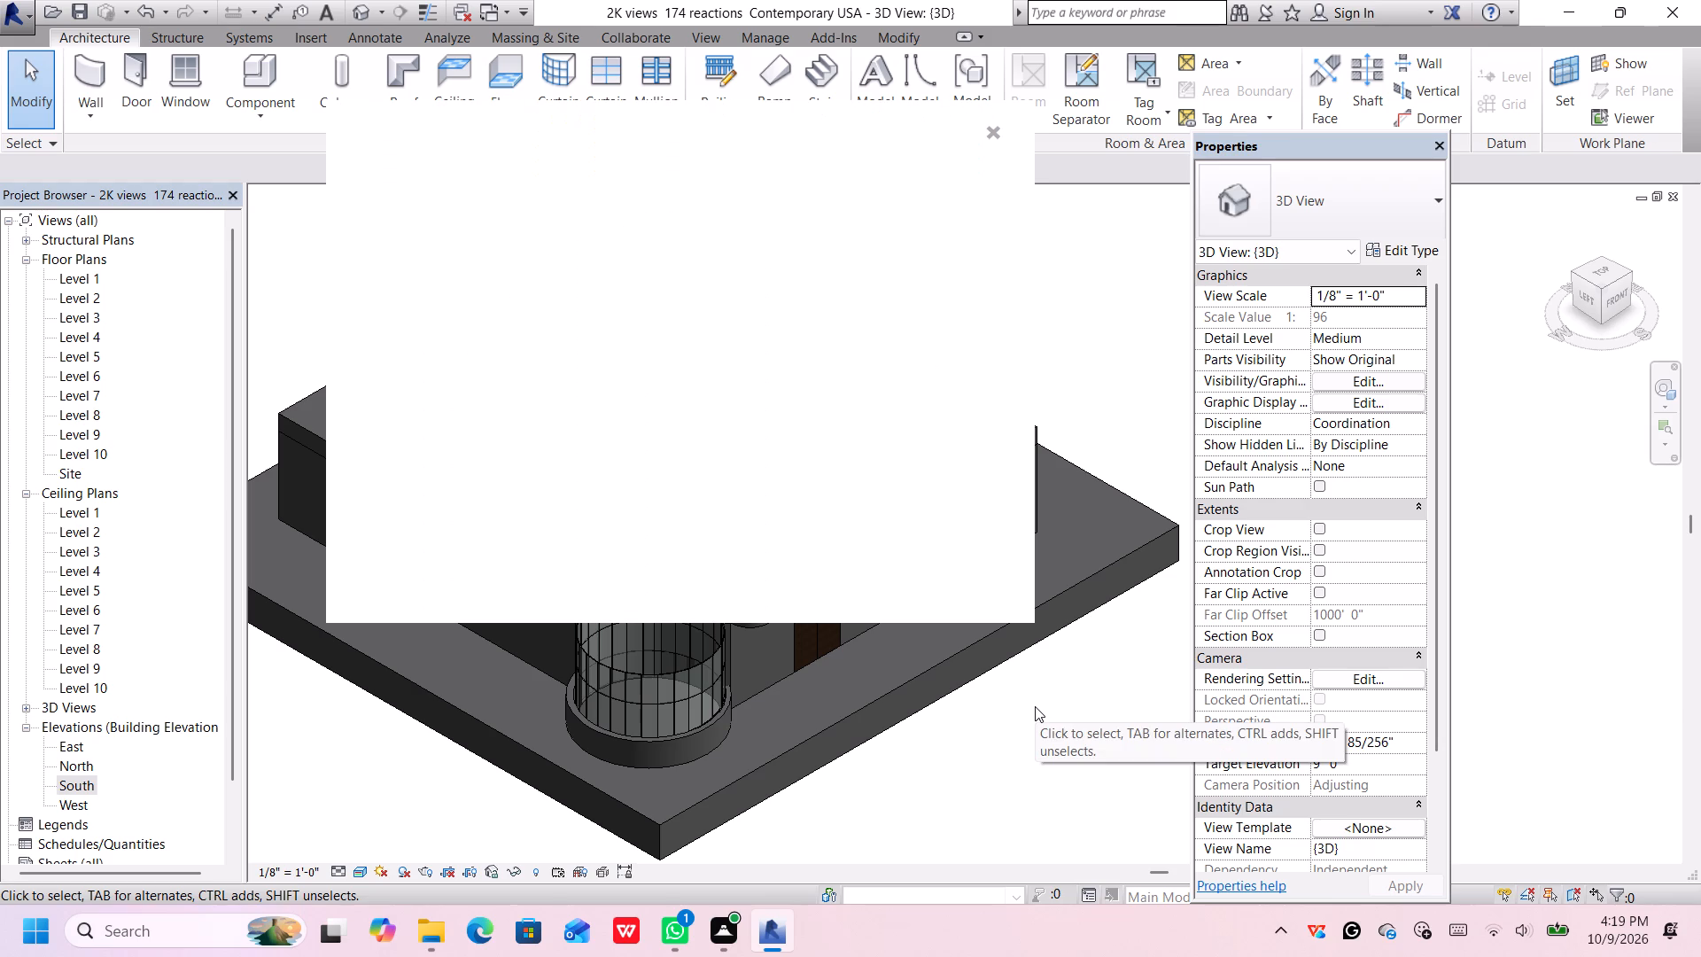
pyautogui.click(990, 135)
pyautogui.scroll(-1, 1060, 408)
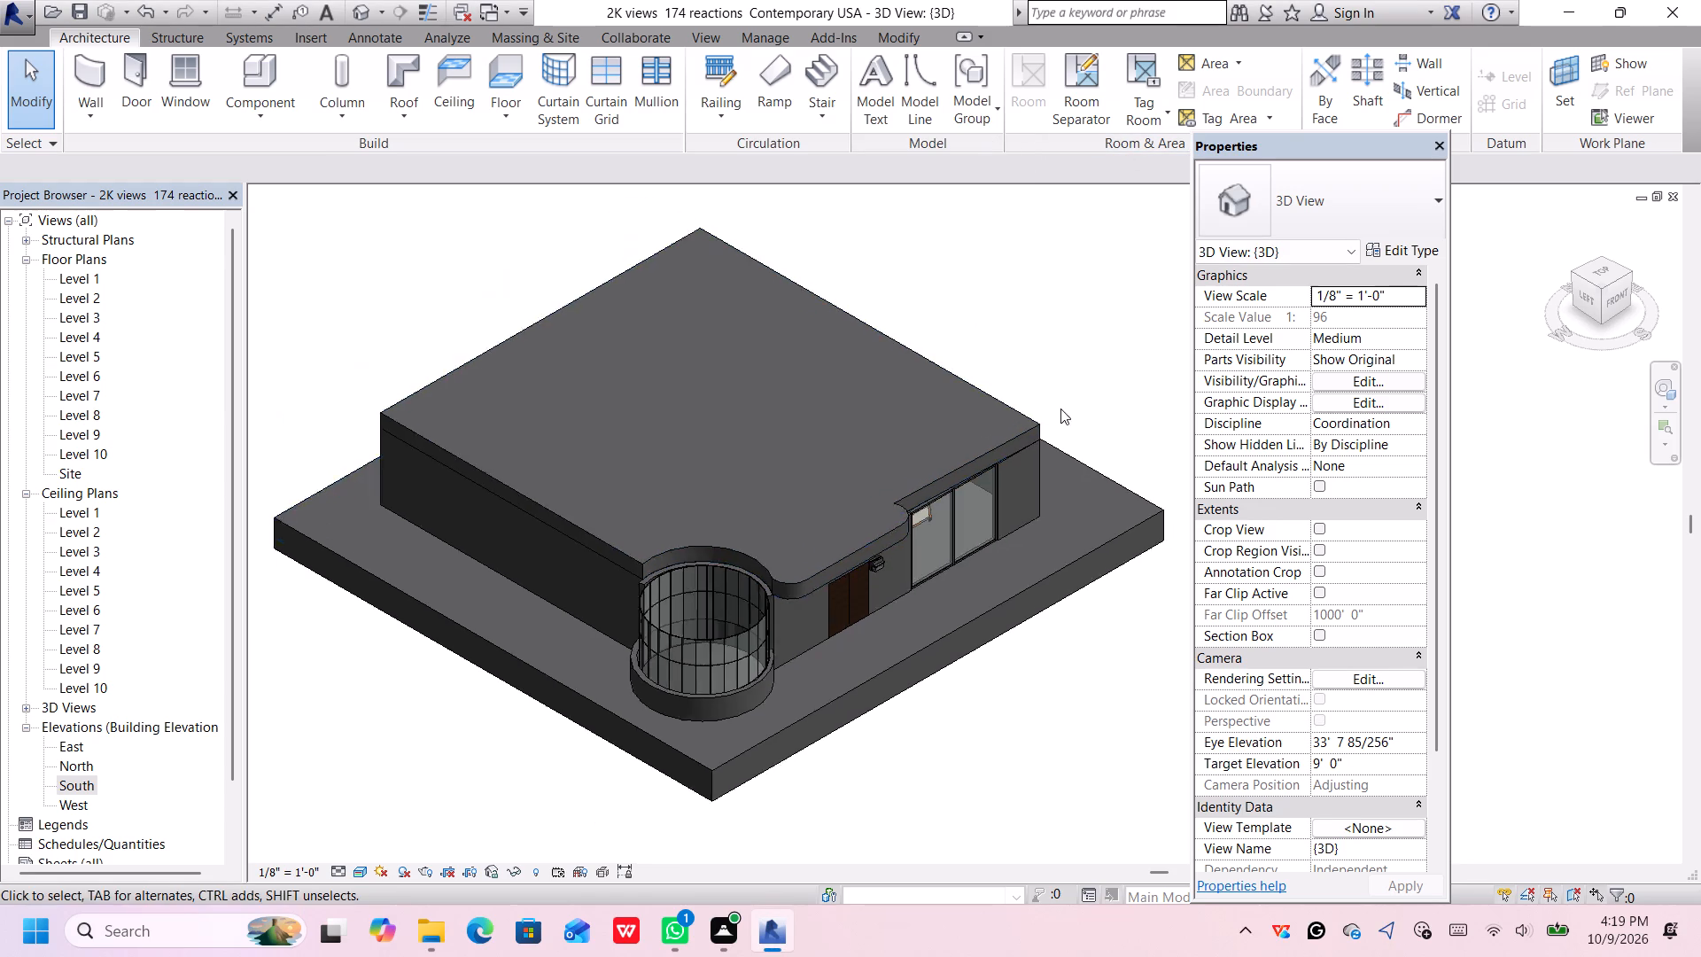
pyautogui.scroll(1, 1060, 407)
pyautogui.scroll(-1, 1064, 405)
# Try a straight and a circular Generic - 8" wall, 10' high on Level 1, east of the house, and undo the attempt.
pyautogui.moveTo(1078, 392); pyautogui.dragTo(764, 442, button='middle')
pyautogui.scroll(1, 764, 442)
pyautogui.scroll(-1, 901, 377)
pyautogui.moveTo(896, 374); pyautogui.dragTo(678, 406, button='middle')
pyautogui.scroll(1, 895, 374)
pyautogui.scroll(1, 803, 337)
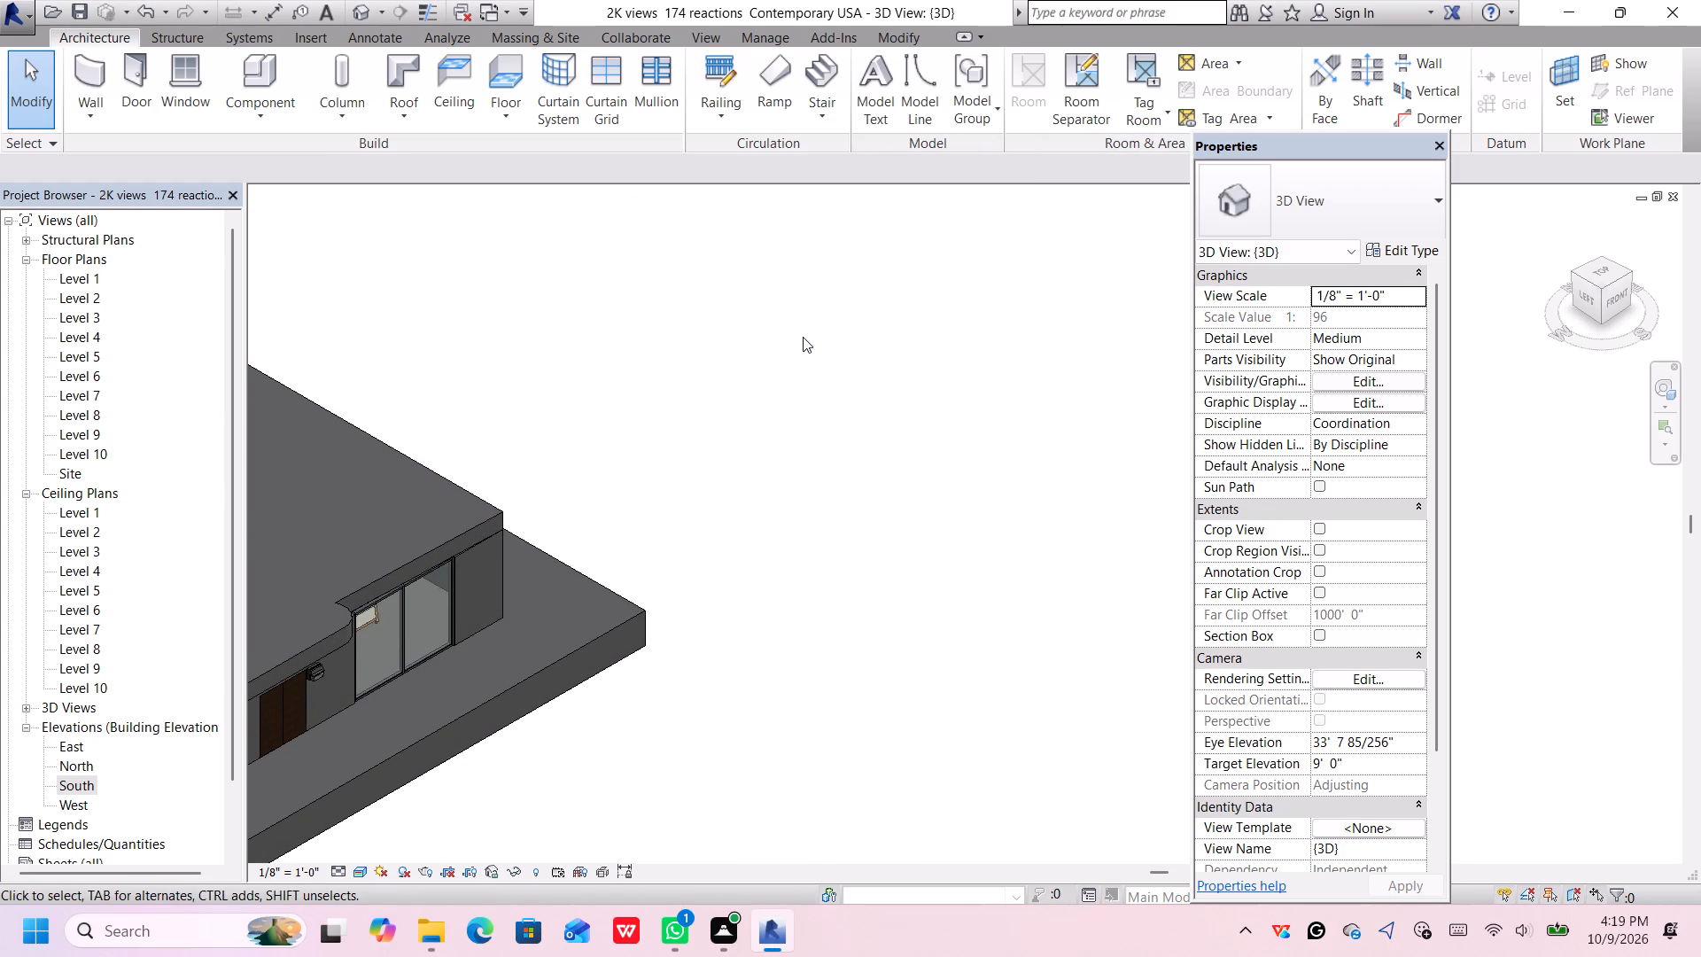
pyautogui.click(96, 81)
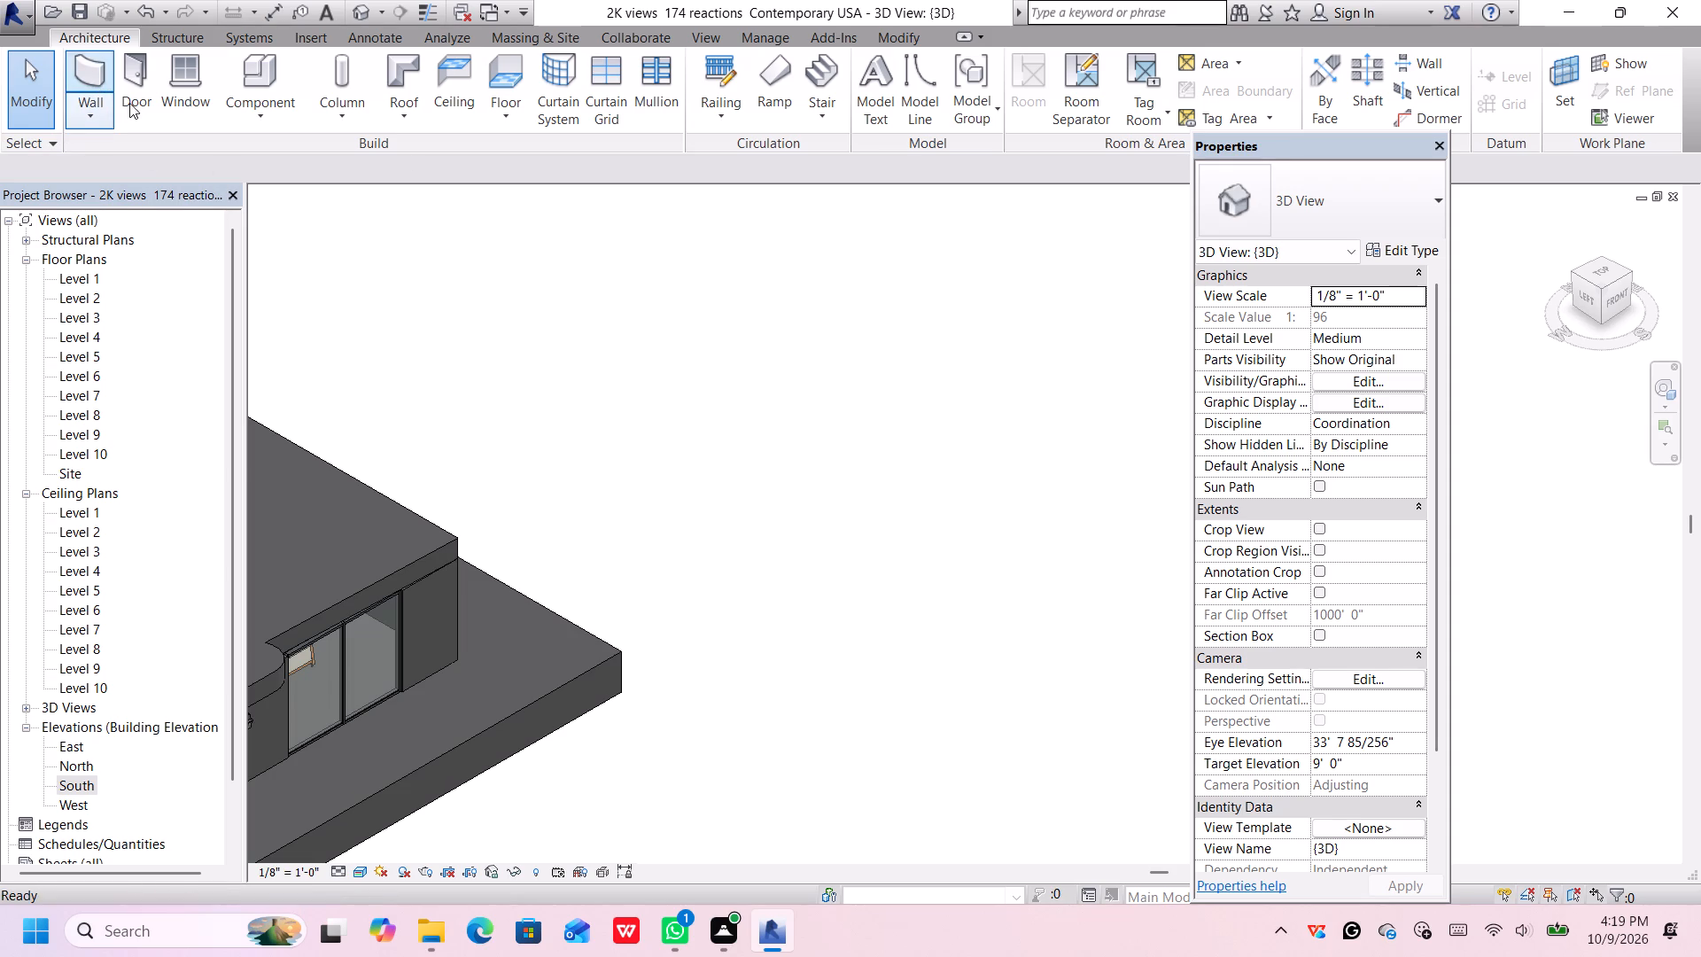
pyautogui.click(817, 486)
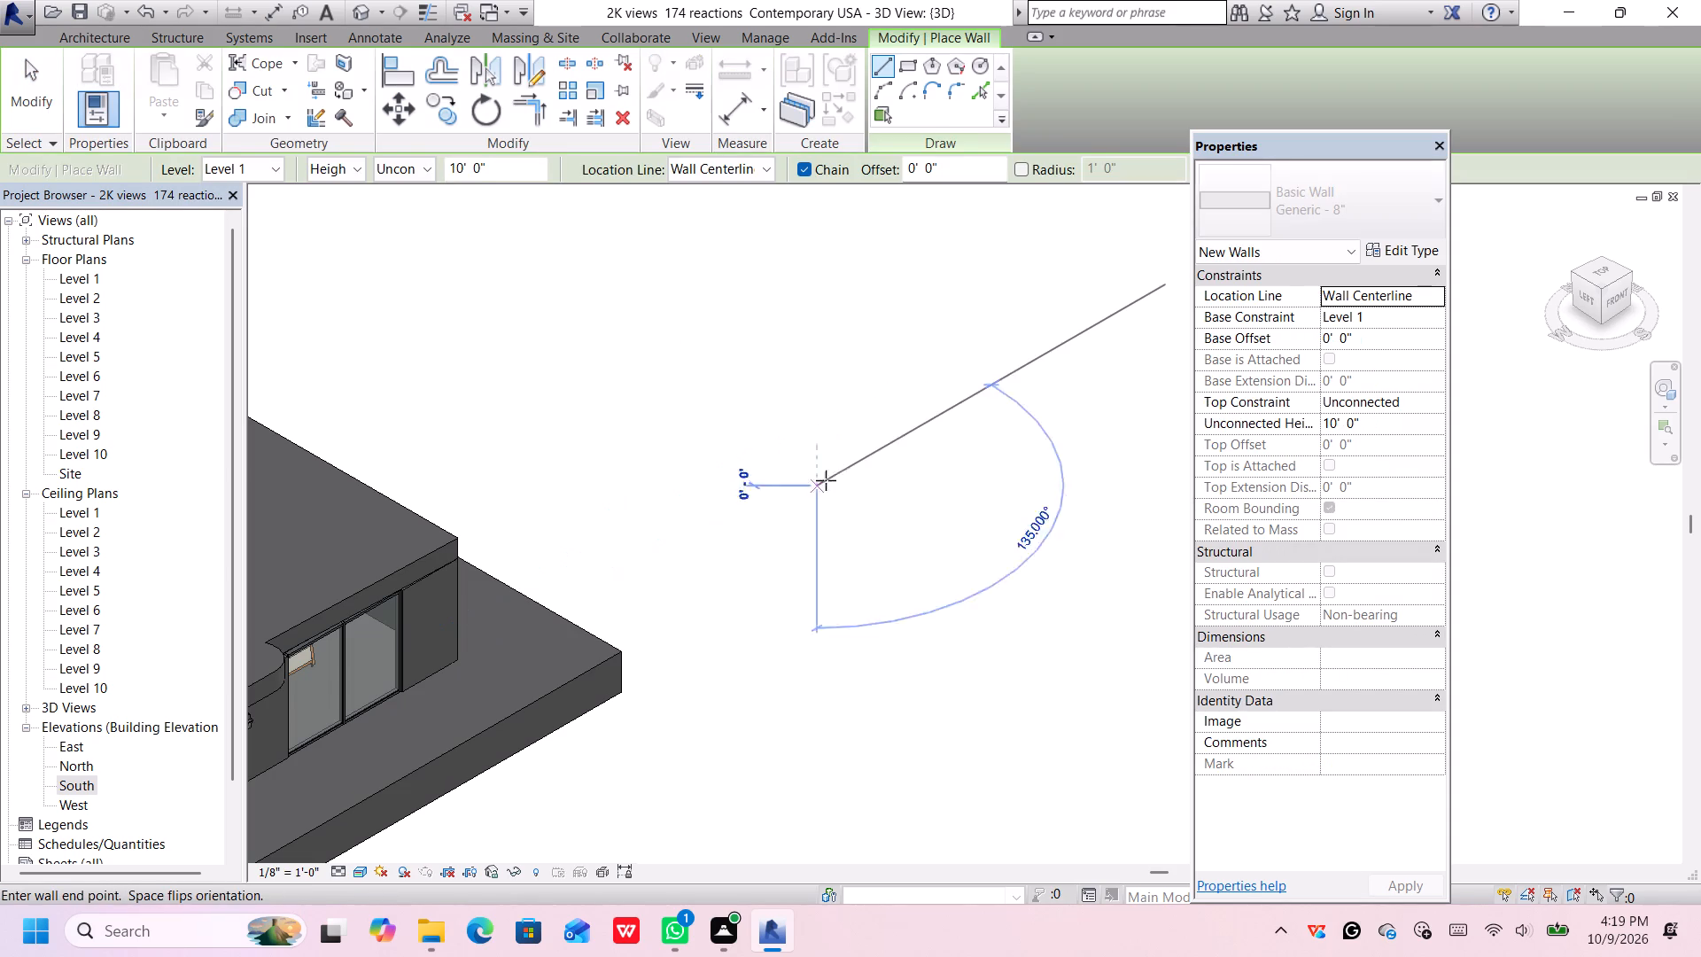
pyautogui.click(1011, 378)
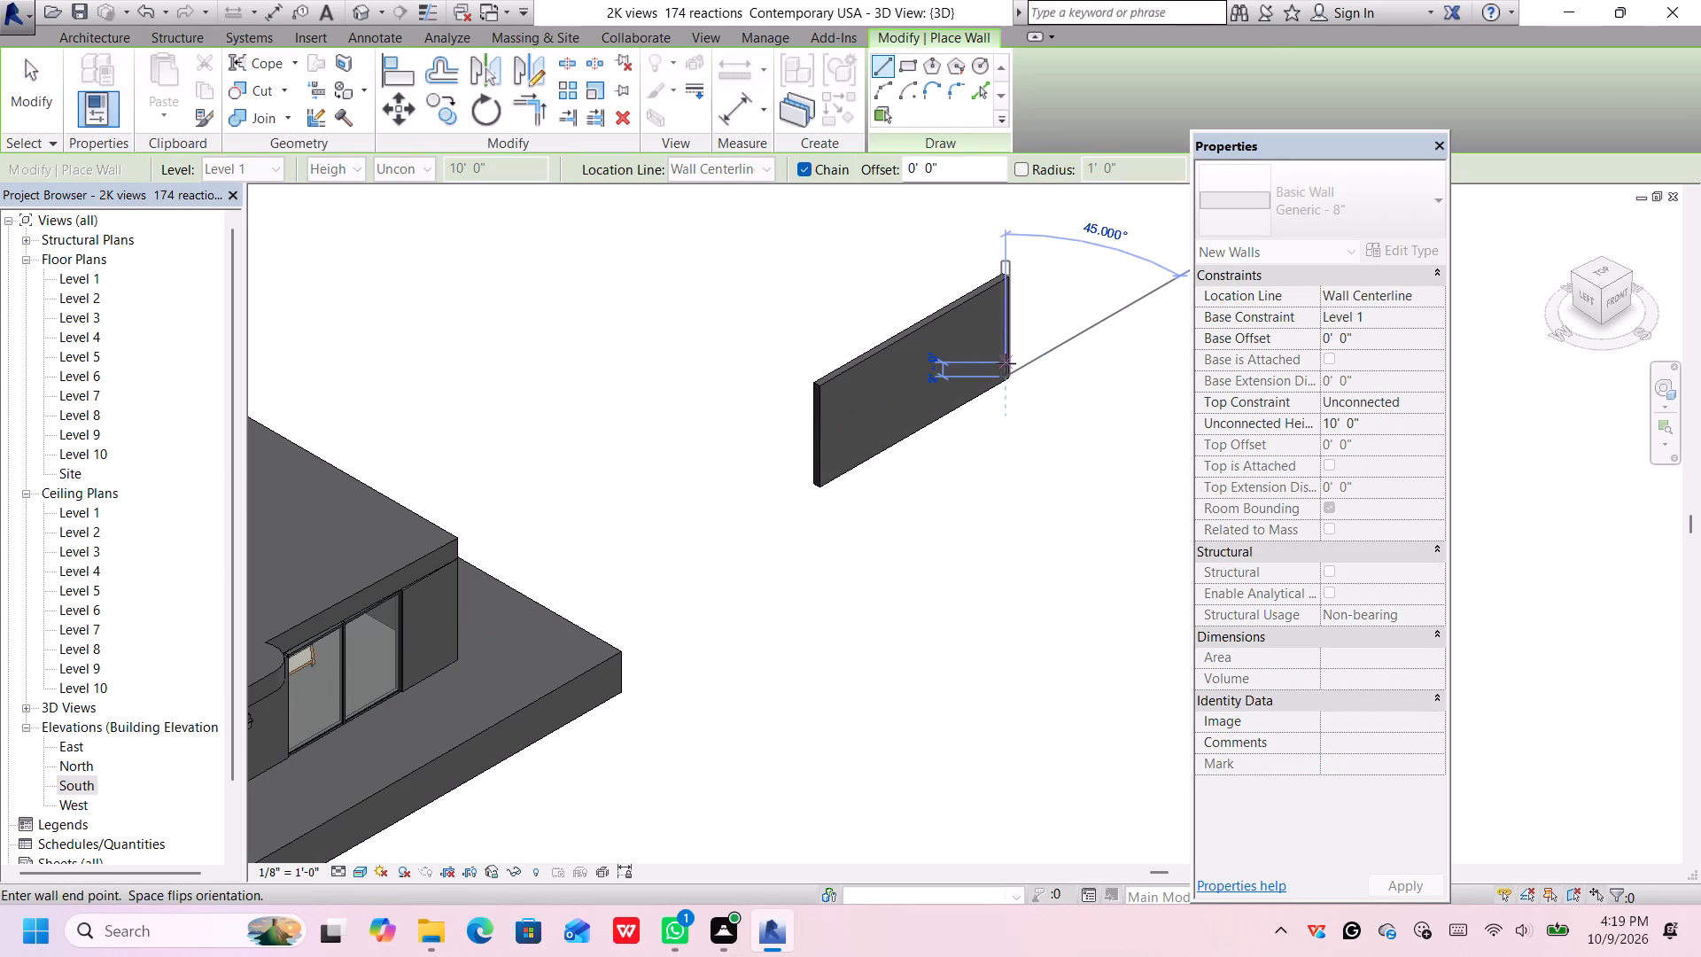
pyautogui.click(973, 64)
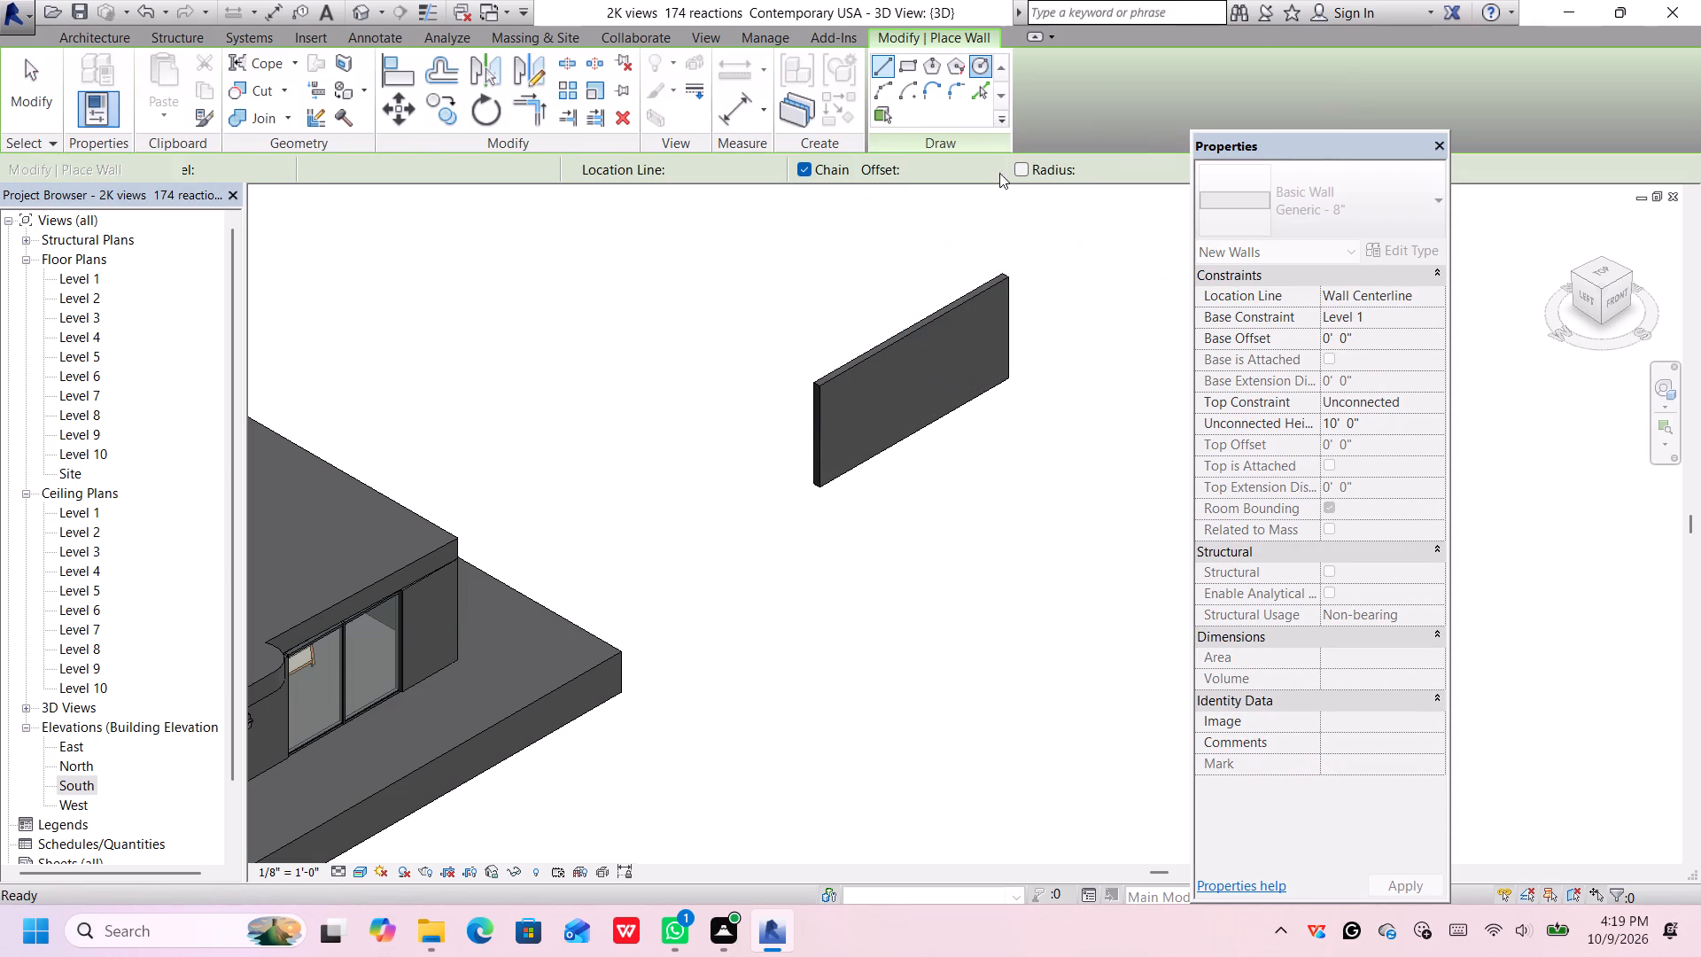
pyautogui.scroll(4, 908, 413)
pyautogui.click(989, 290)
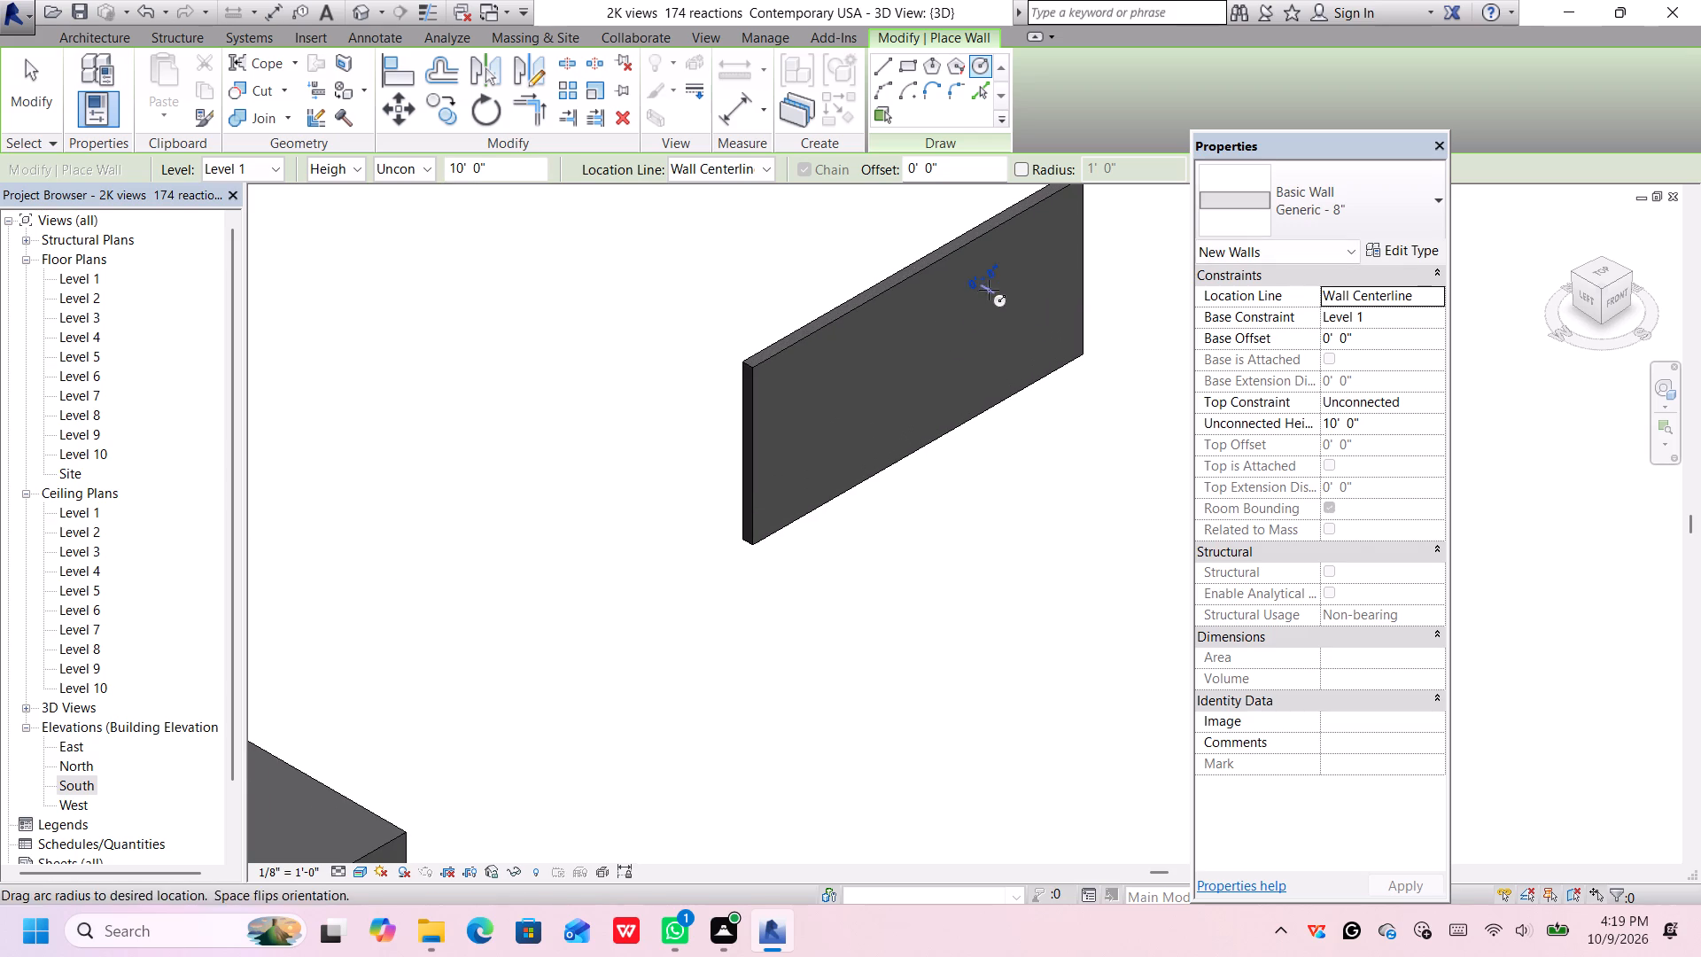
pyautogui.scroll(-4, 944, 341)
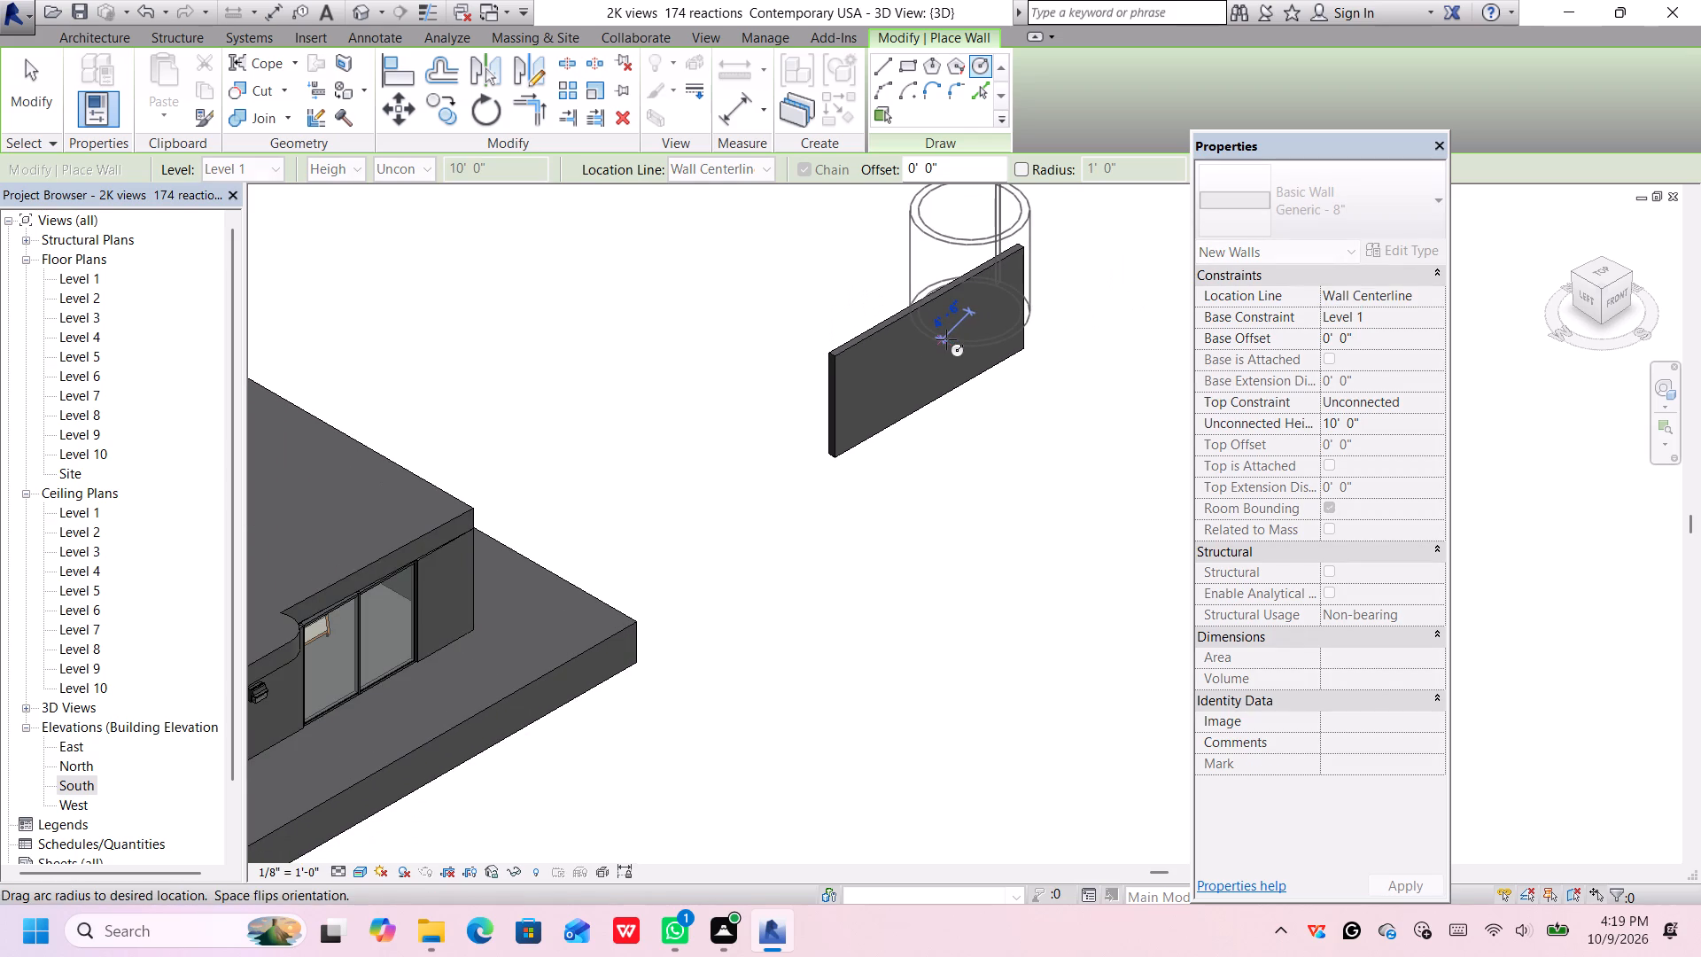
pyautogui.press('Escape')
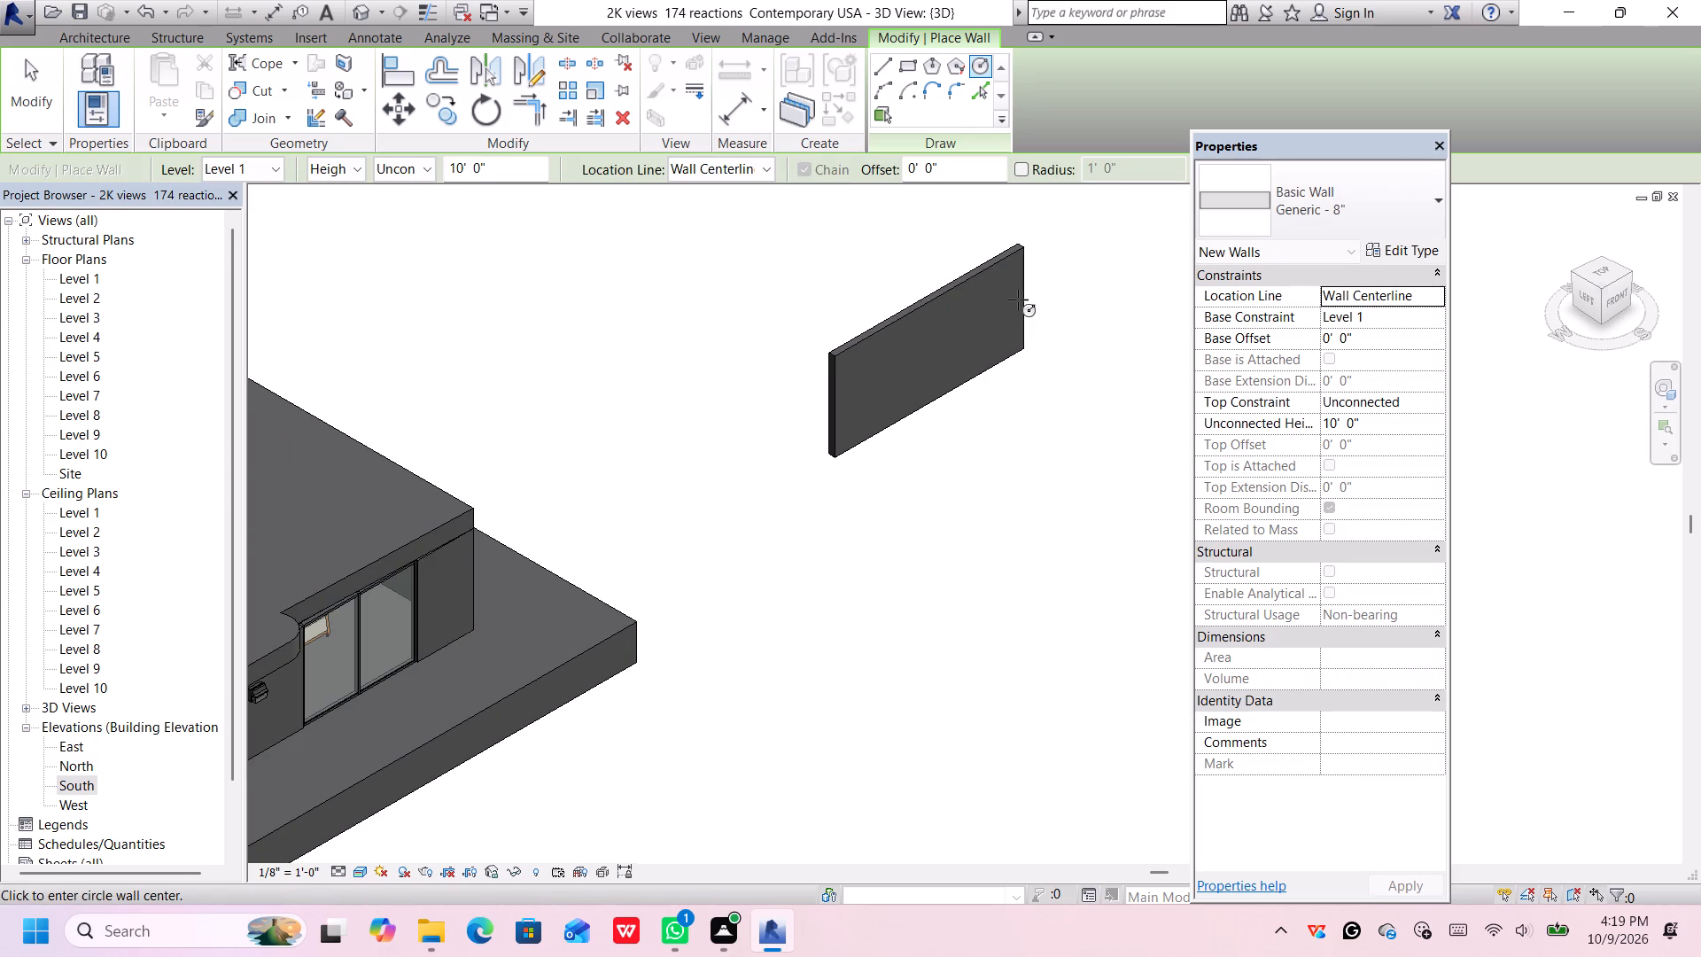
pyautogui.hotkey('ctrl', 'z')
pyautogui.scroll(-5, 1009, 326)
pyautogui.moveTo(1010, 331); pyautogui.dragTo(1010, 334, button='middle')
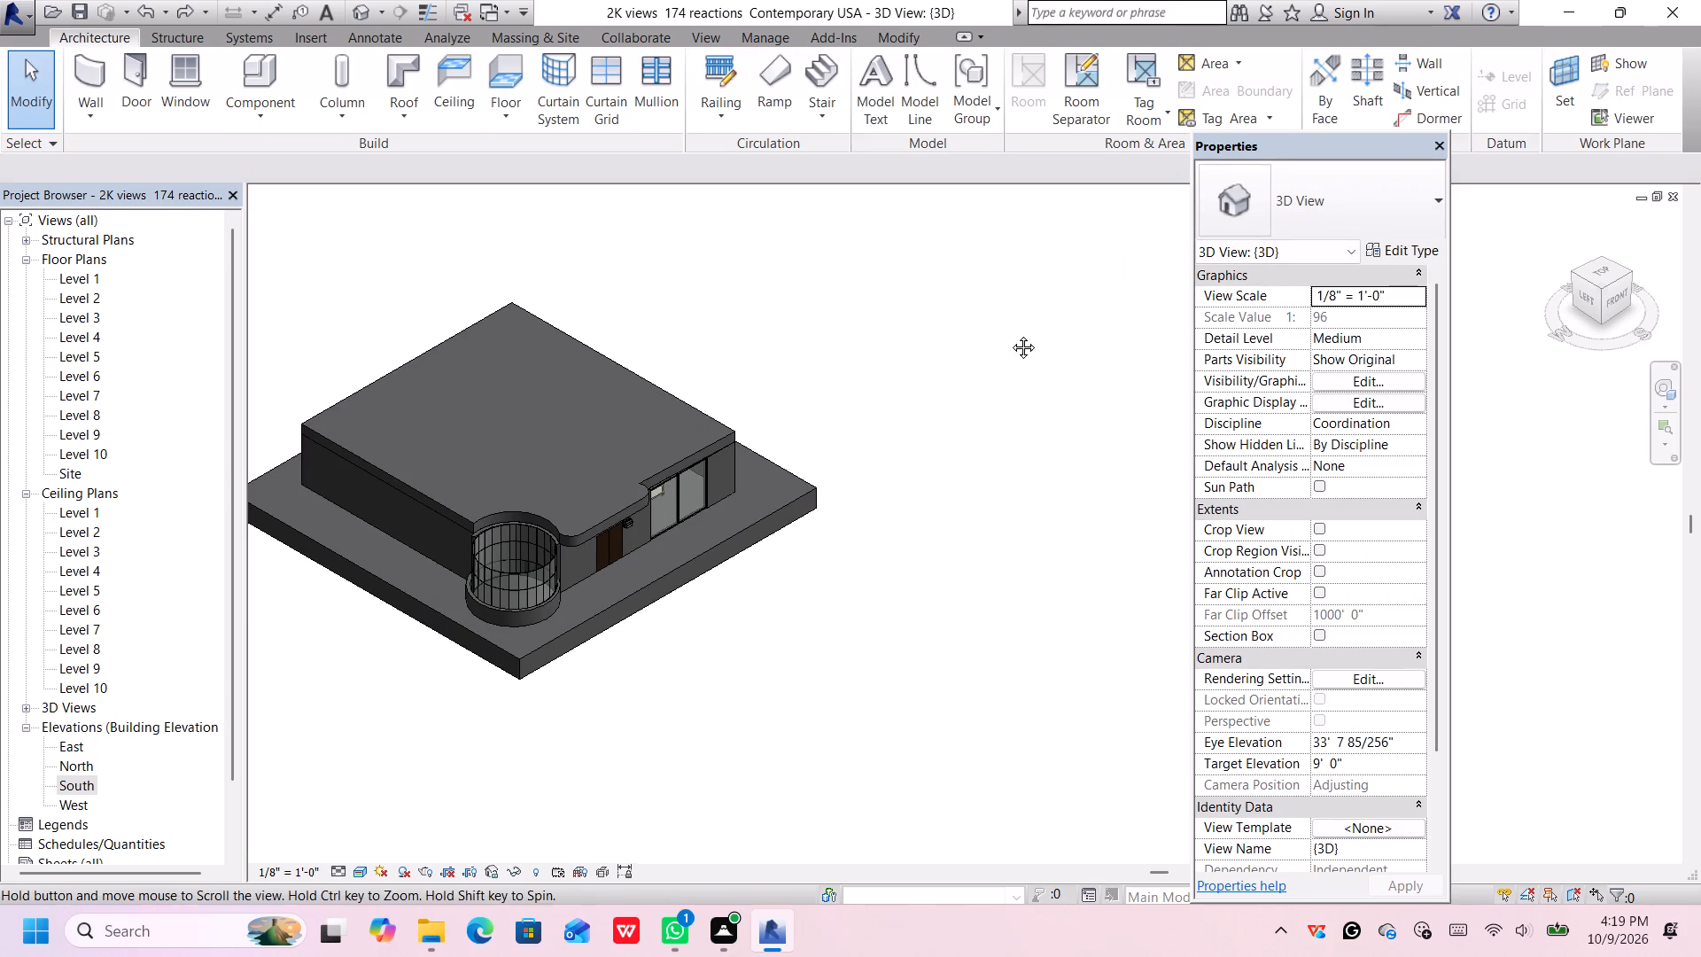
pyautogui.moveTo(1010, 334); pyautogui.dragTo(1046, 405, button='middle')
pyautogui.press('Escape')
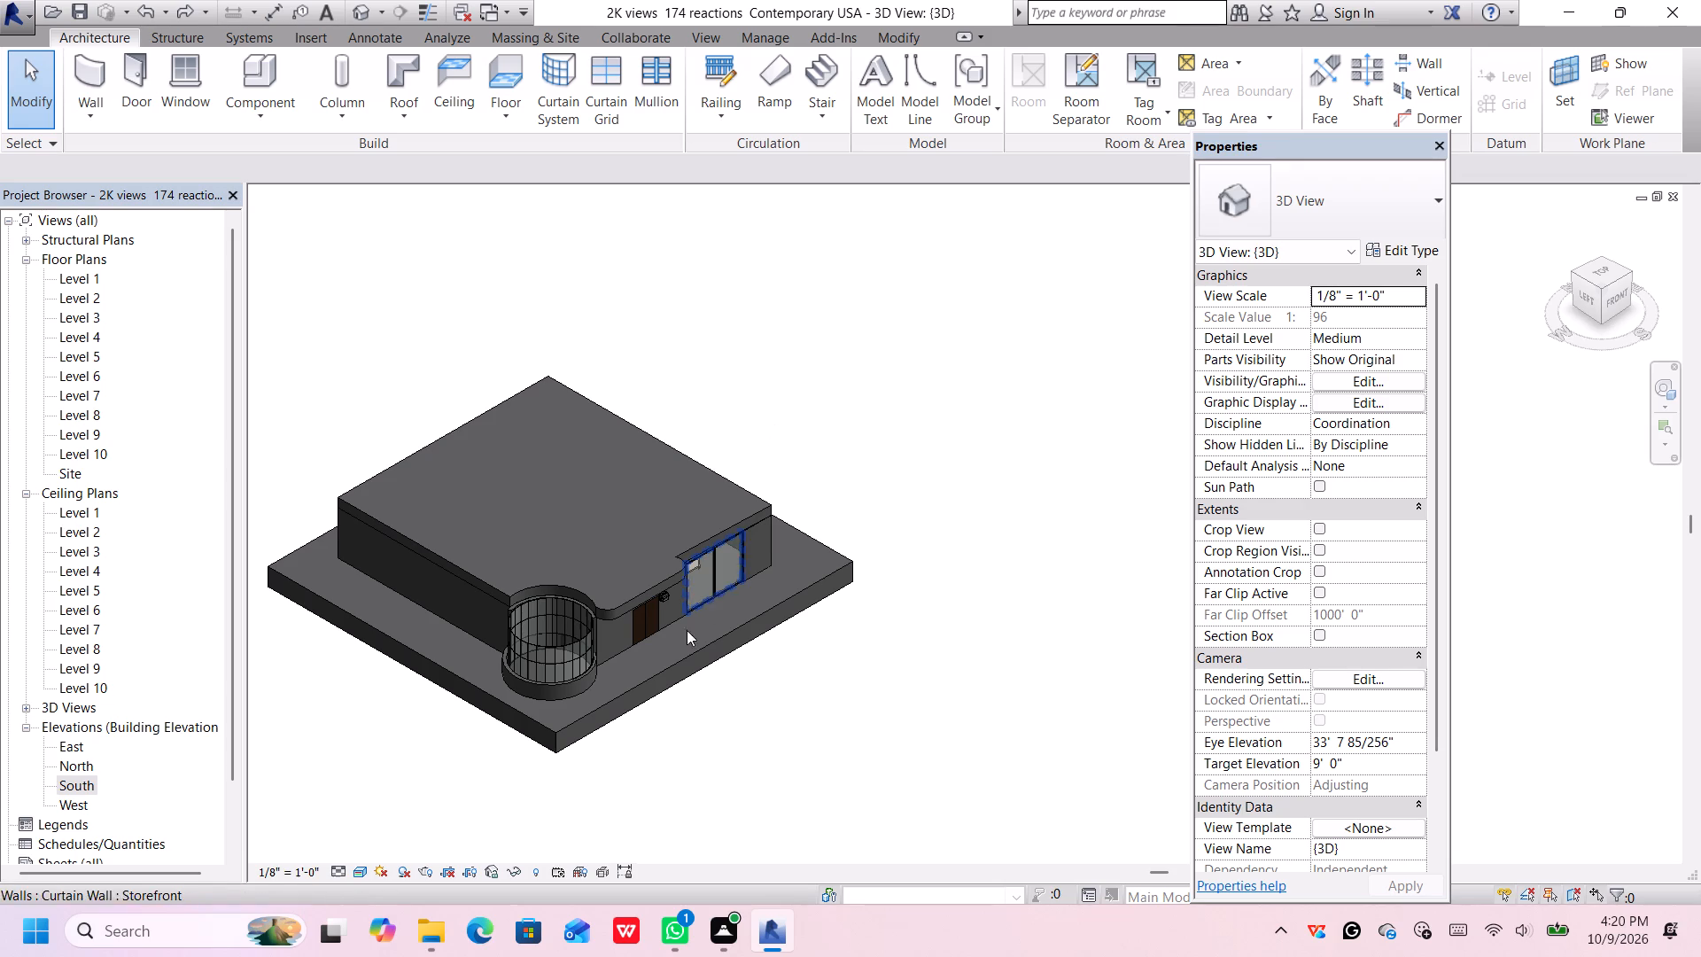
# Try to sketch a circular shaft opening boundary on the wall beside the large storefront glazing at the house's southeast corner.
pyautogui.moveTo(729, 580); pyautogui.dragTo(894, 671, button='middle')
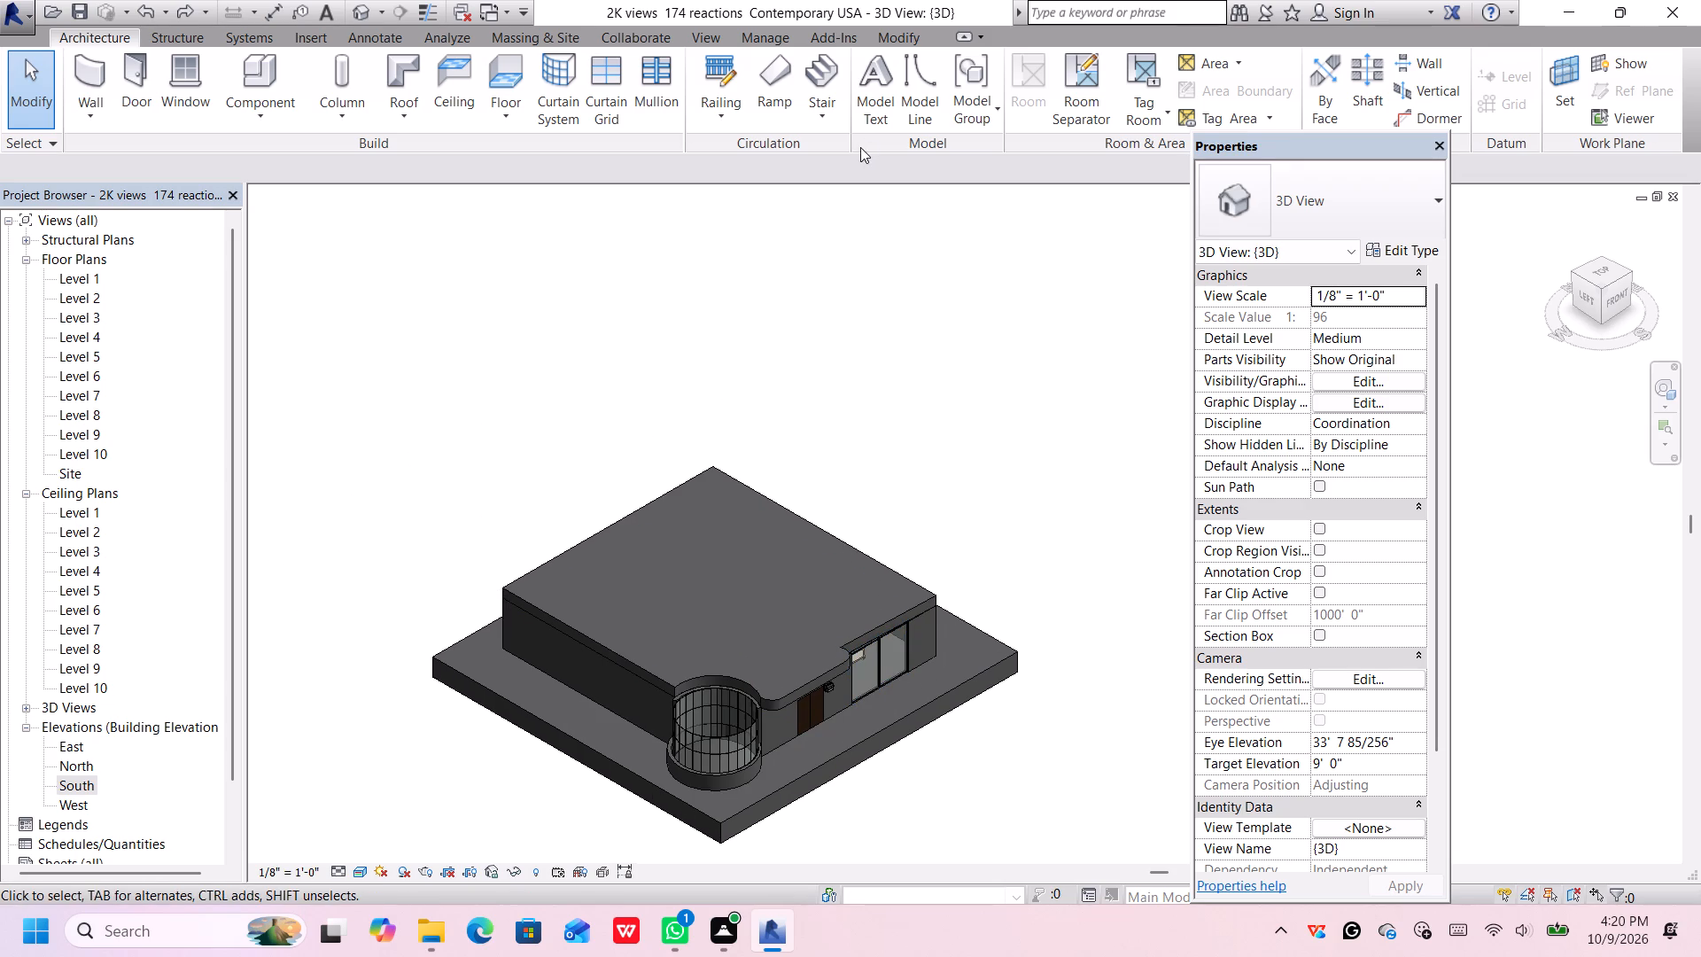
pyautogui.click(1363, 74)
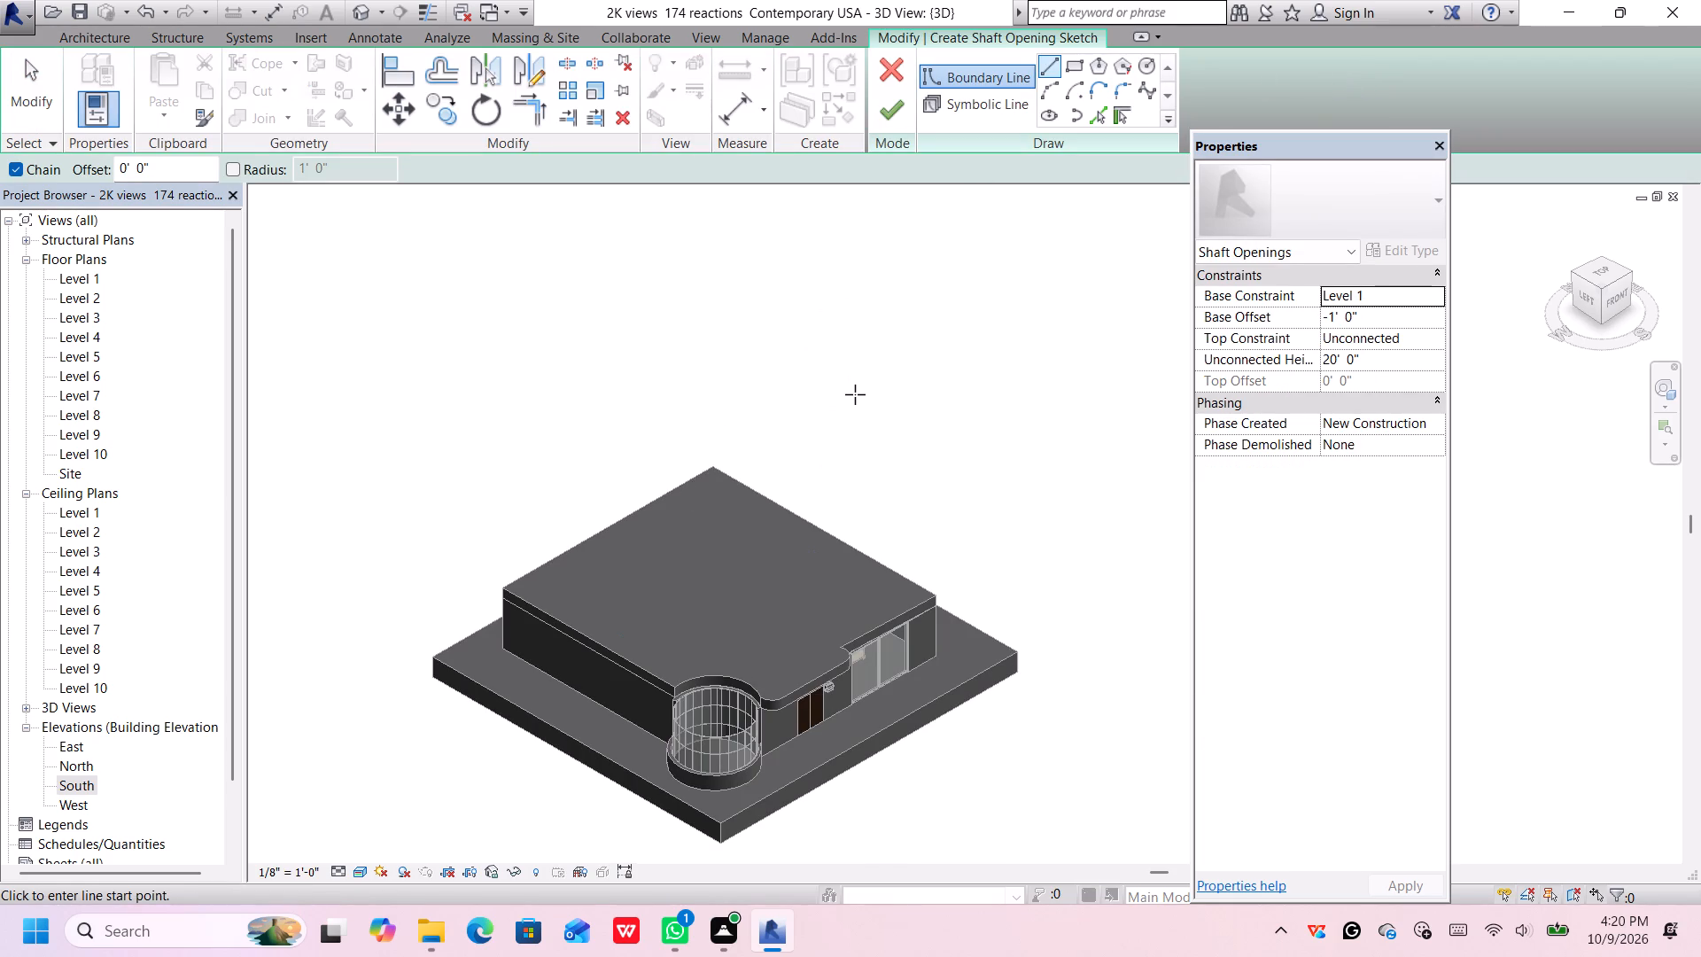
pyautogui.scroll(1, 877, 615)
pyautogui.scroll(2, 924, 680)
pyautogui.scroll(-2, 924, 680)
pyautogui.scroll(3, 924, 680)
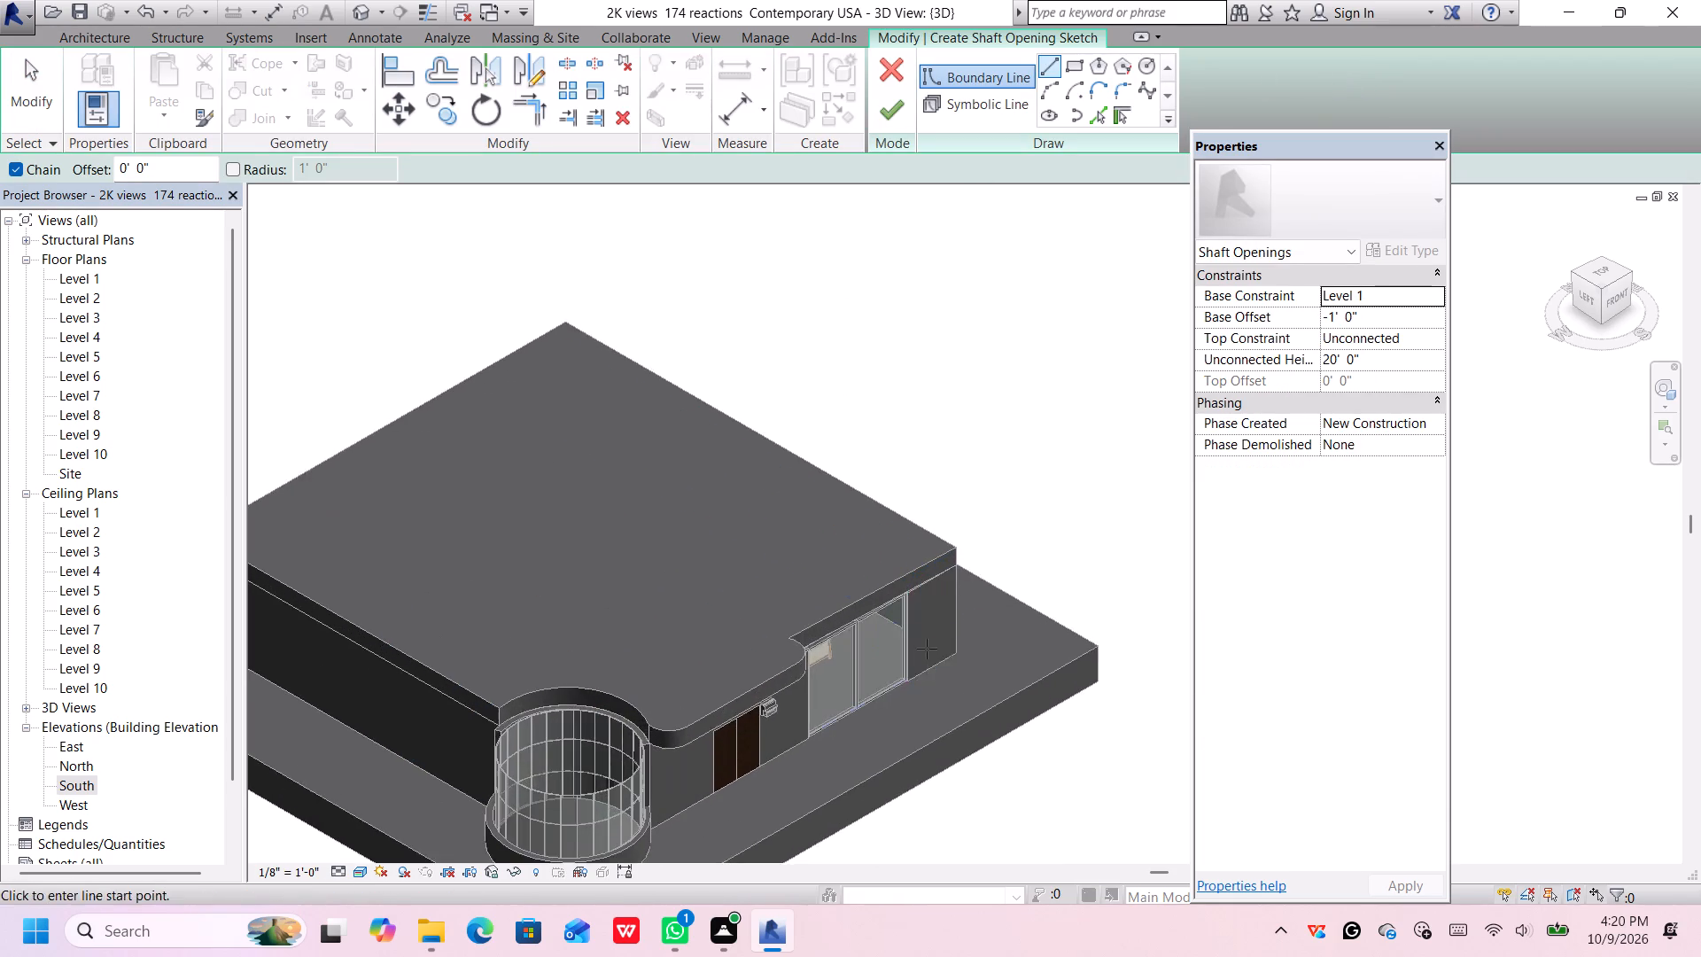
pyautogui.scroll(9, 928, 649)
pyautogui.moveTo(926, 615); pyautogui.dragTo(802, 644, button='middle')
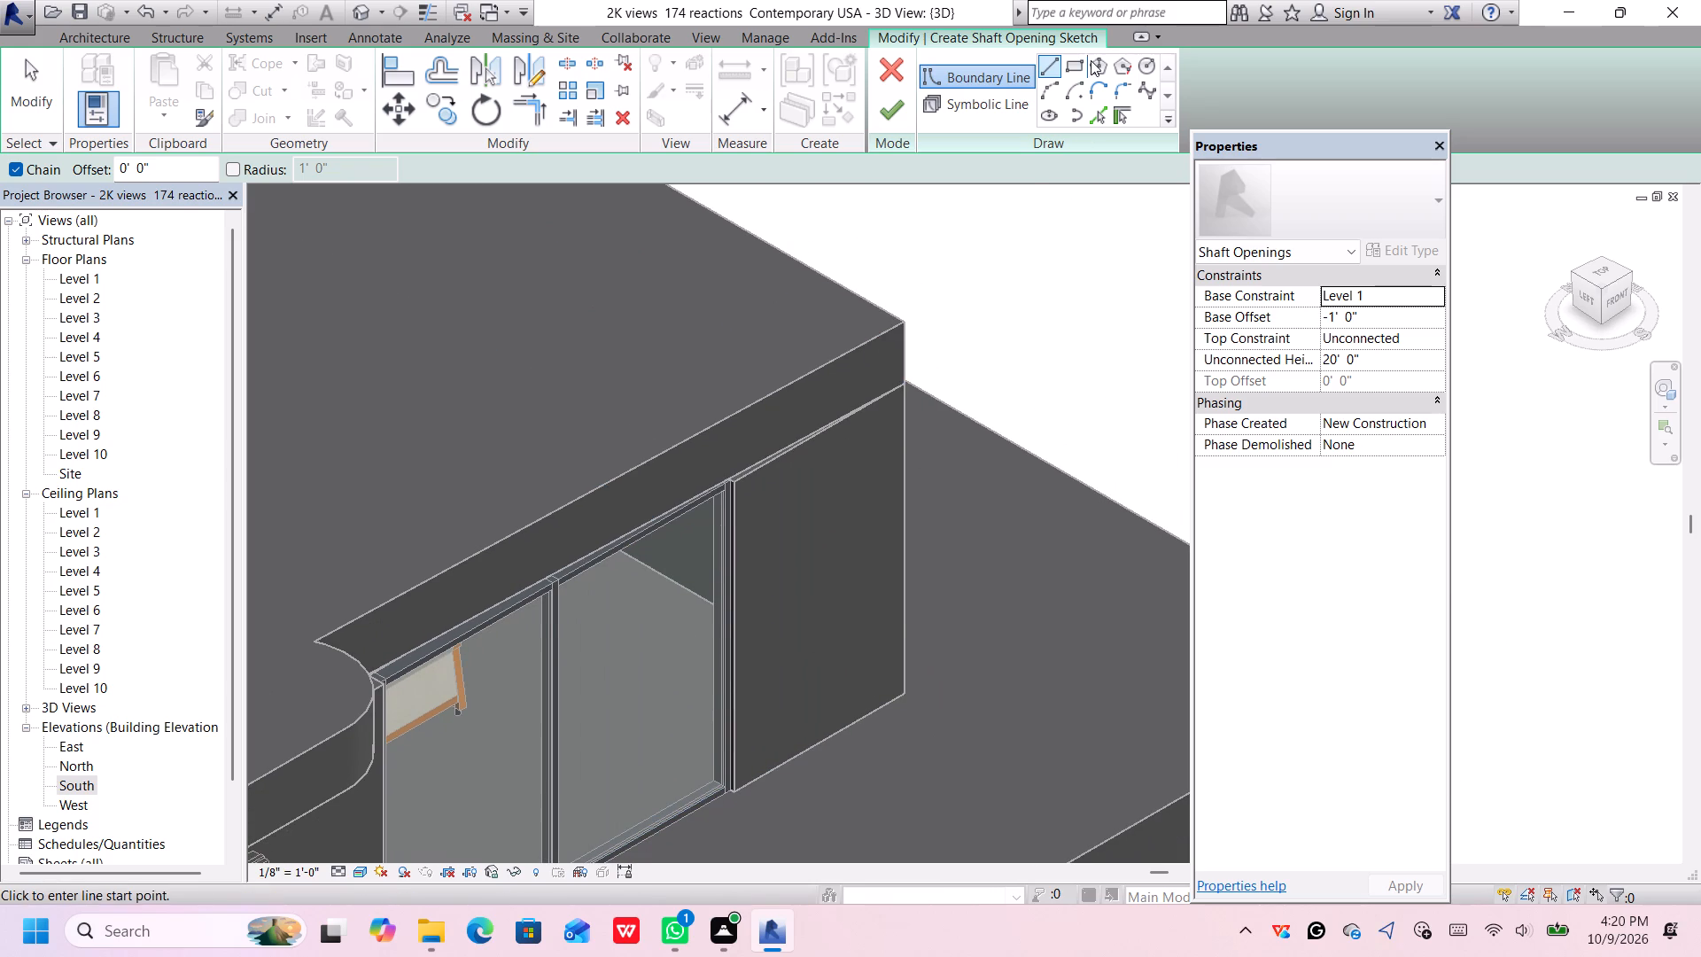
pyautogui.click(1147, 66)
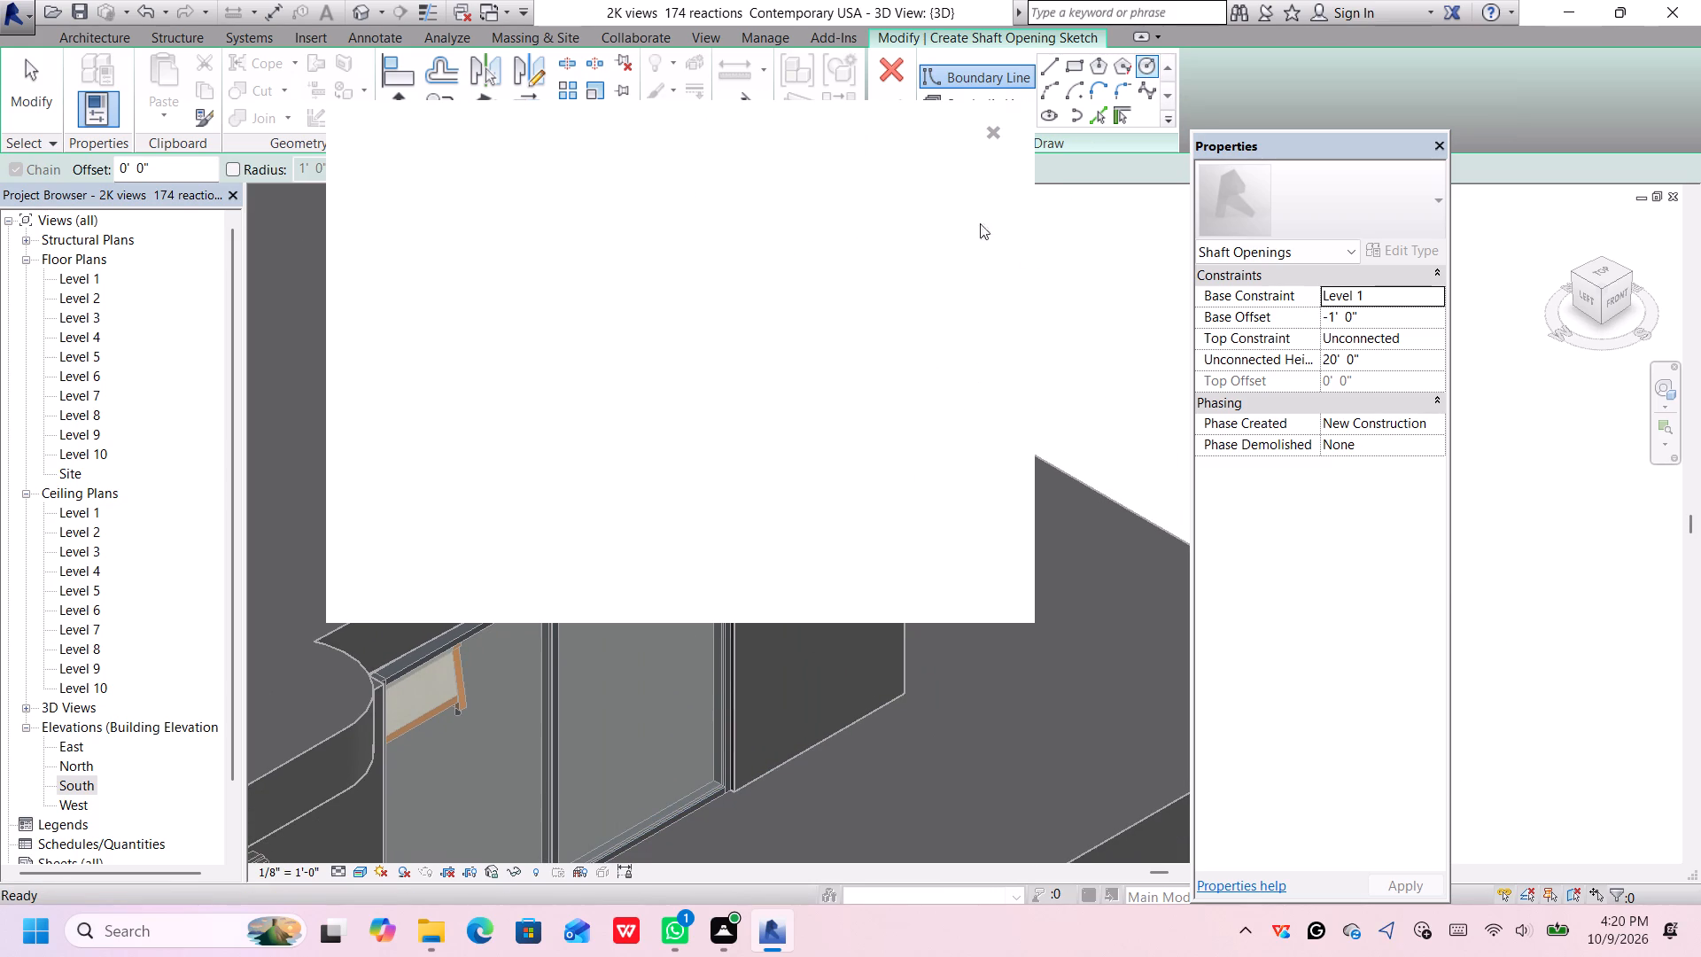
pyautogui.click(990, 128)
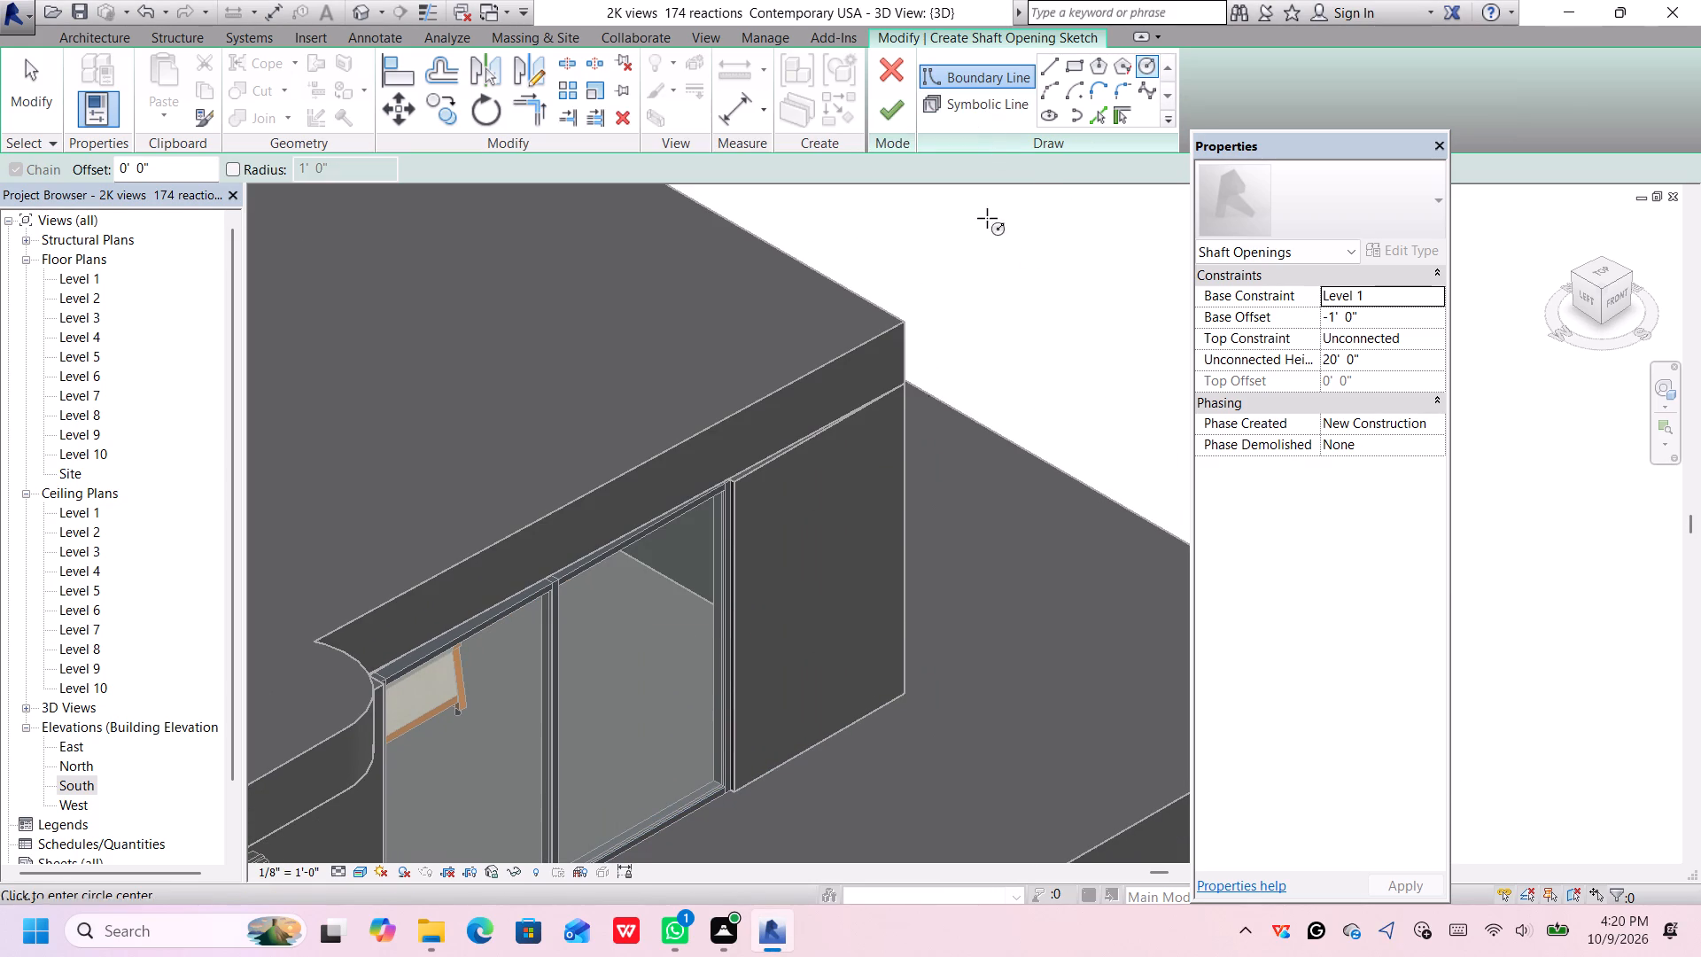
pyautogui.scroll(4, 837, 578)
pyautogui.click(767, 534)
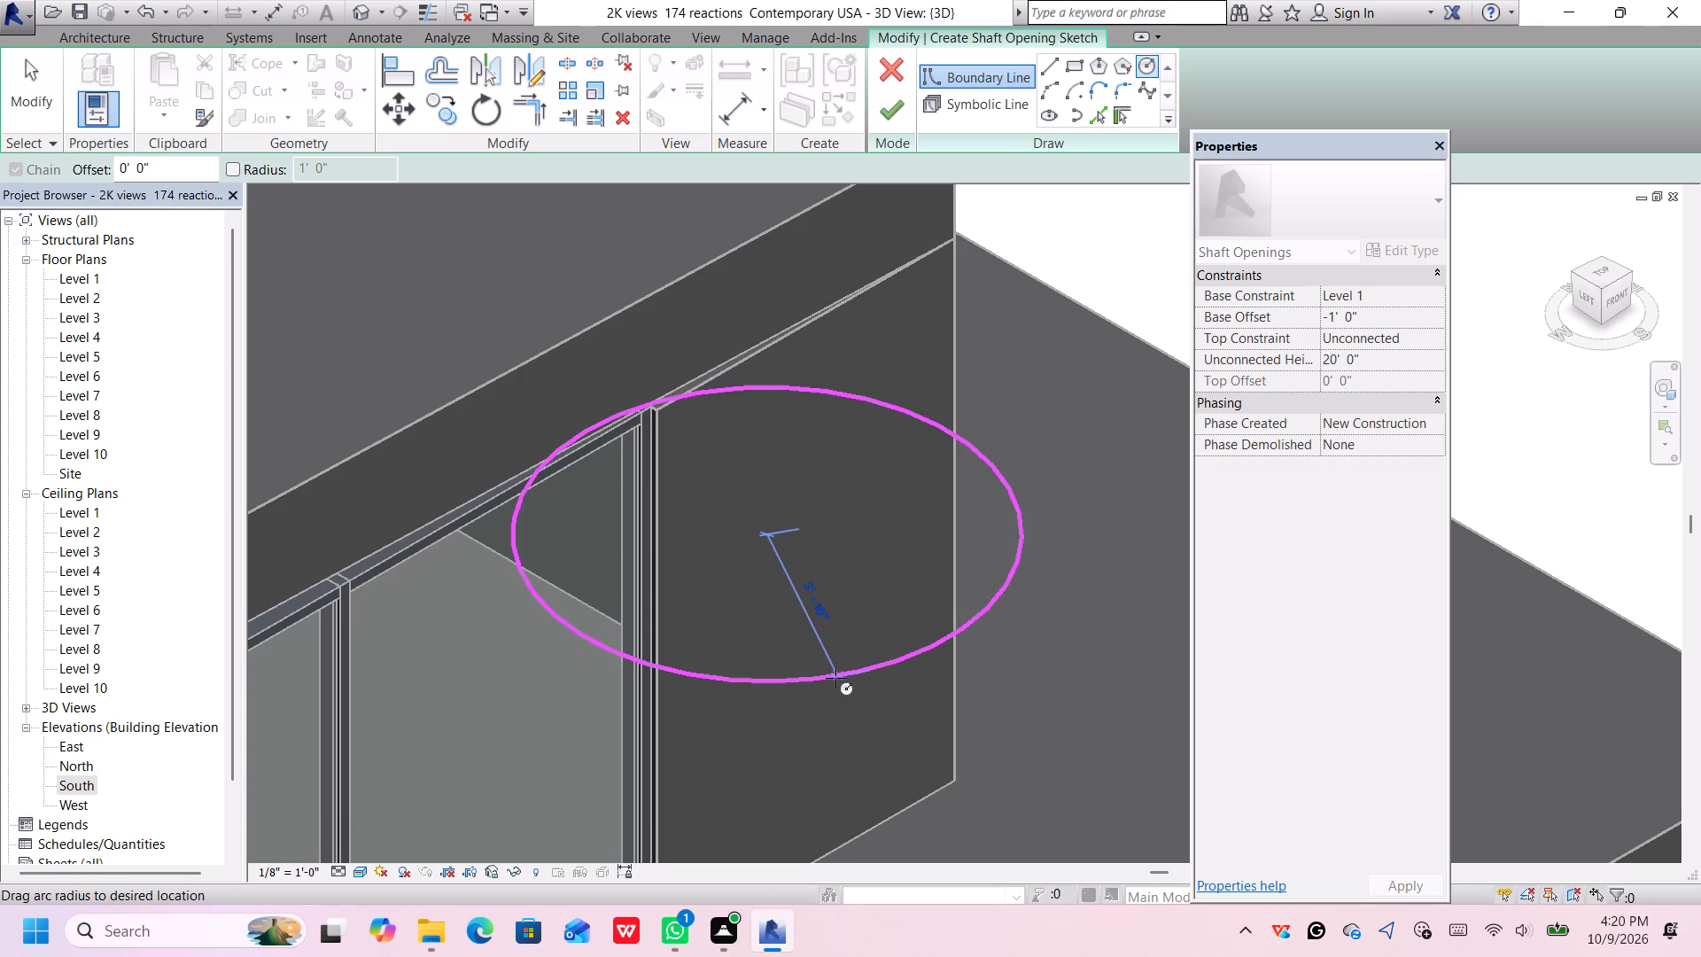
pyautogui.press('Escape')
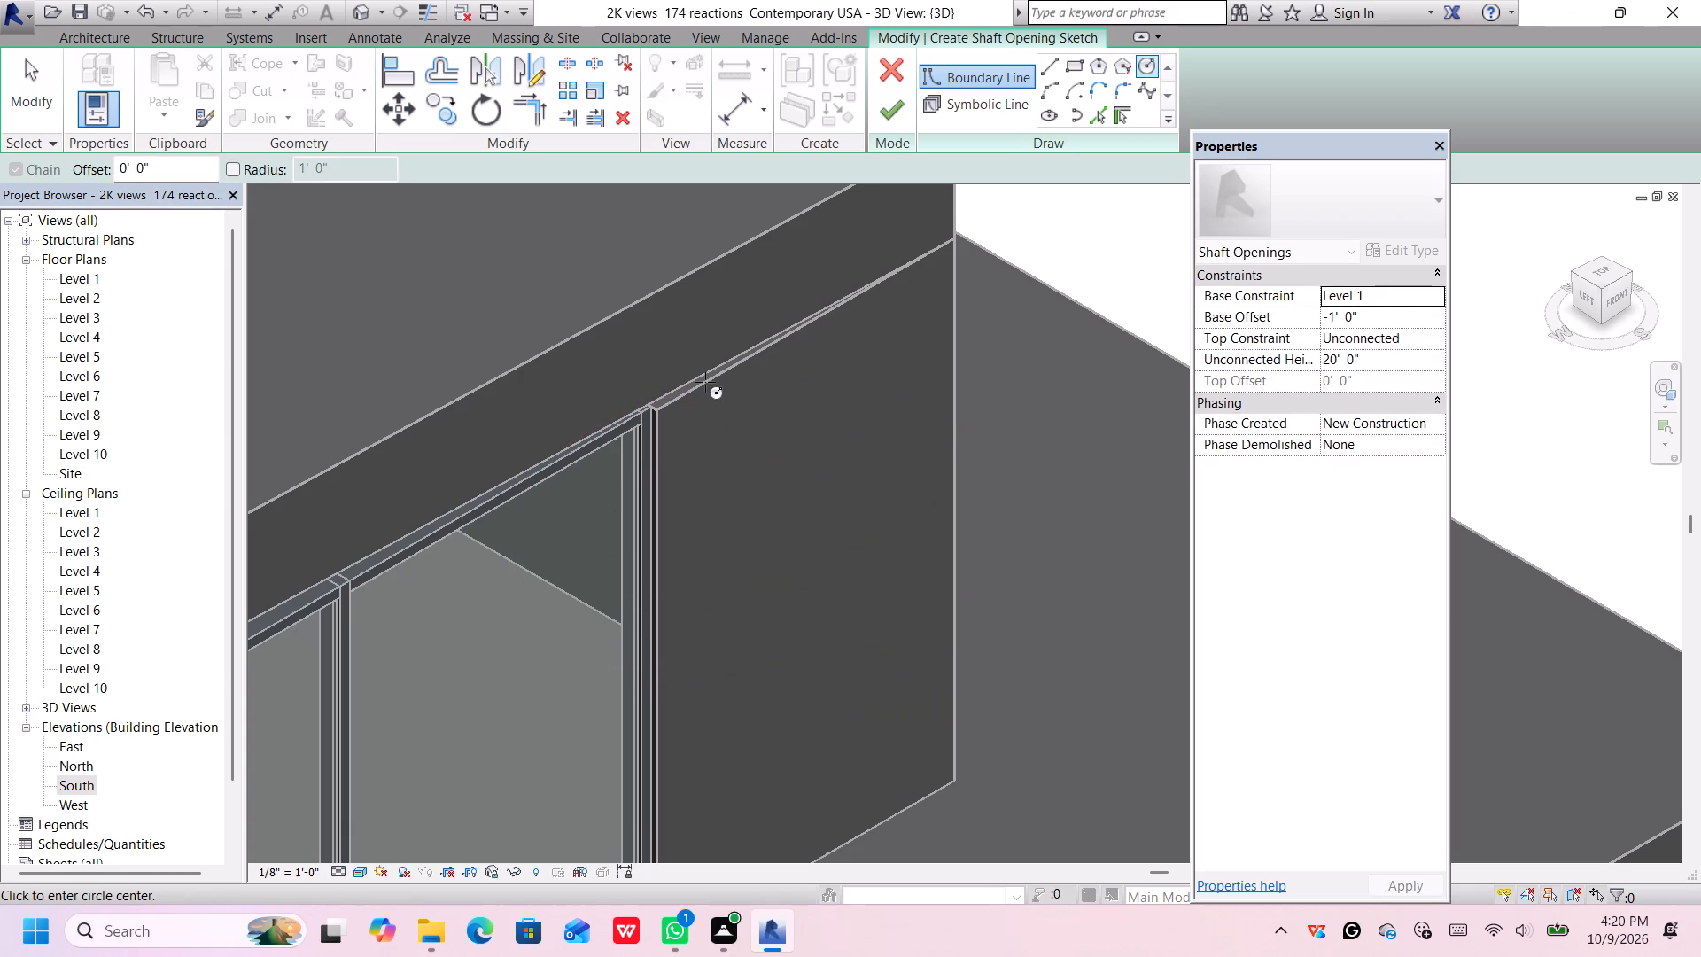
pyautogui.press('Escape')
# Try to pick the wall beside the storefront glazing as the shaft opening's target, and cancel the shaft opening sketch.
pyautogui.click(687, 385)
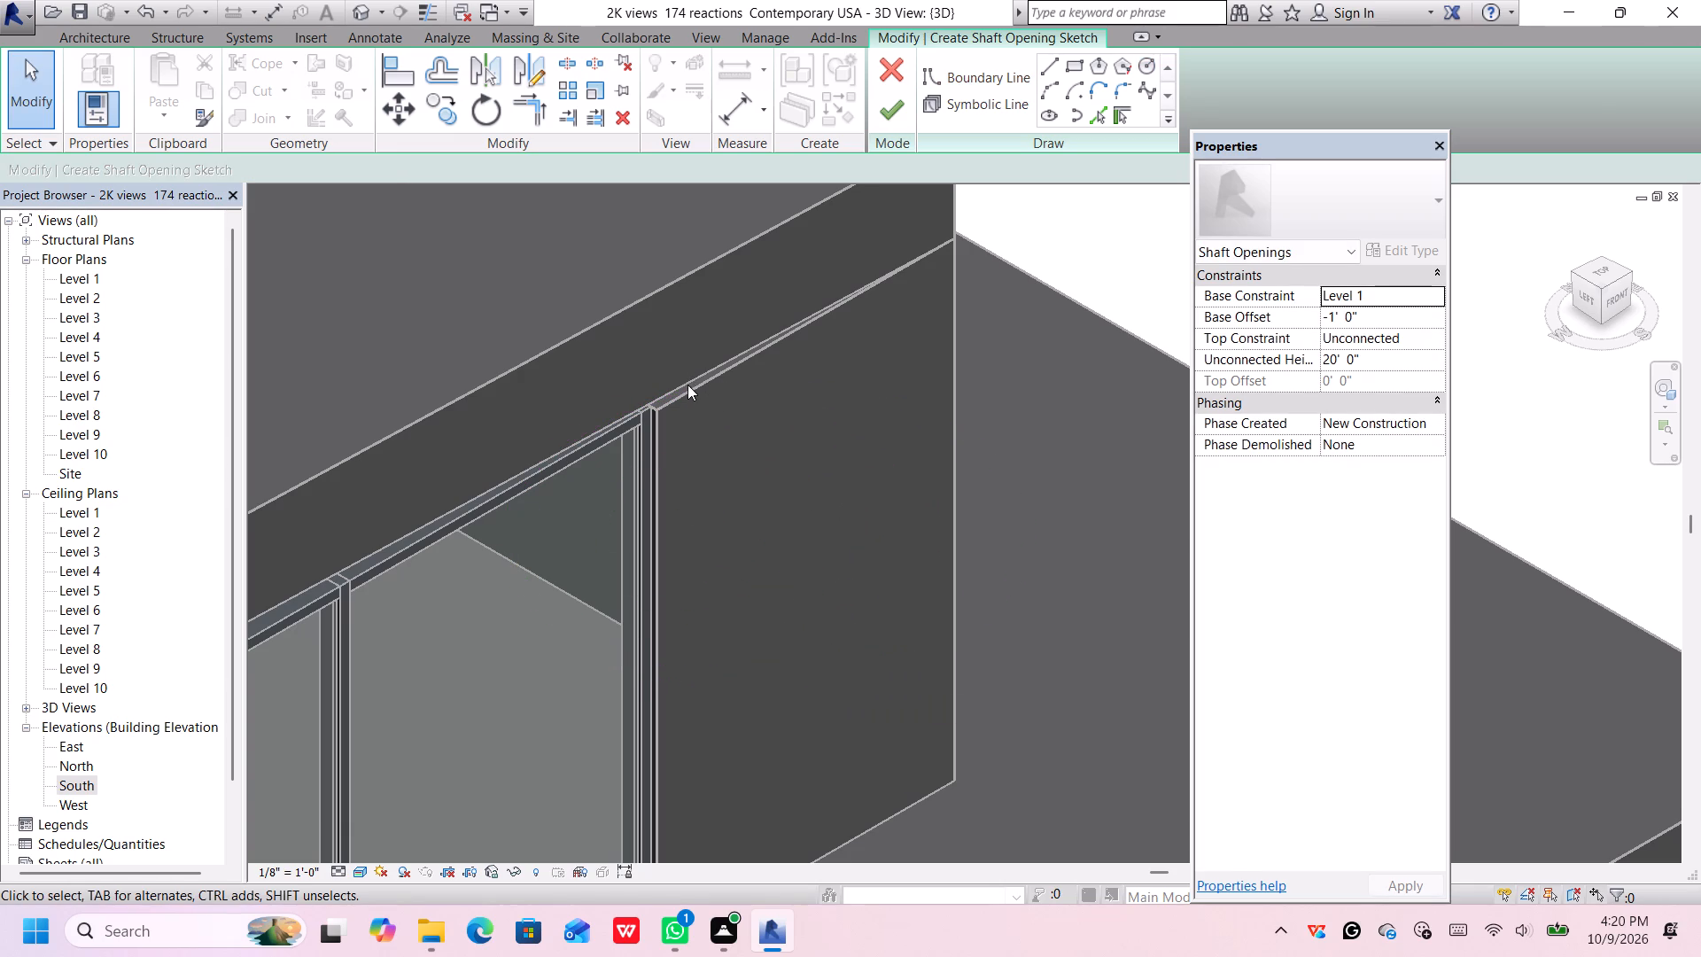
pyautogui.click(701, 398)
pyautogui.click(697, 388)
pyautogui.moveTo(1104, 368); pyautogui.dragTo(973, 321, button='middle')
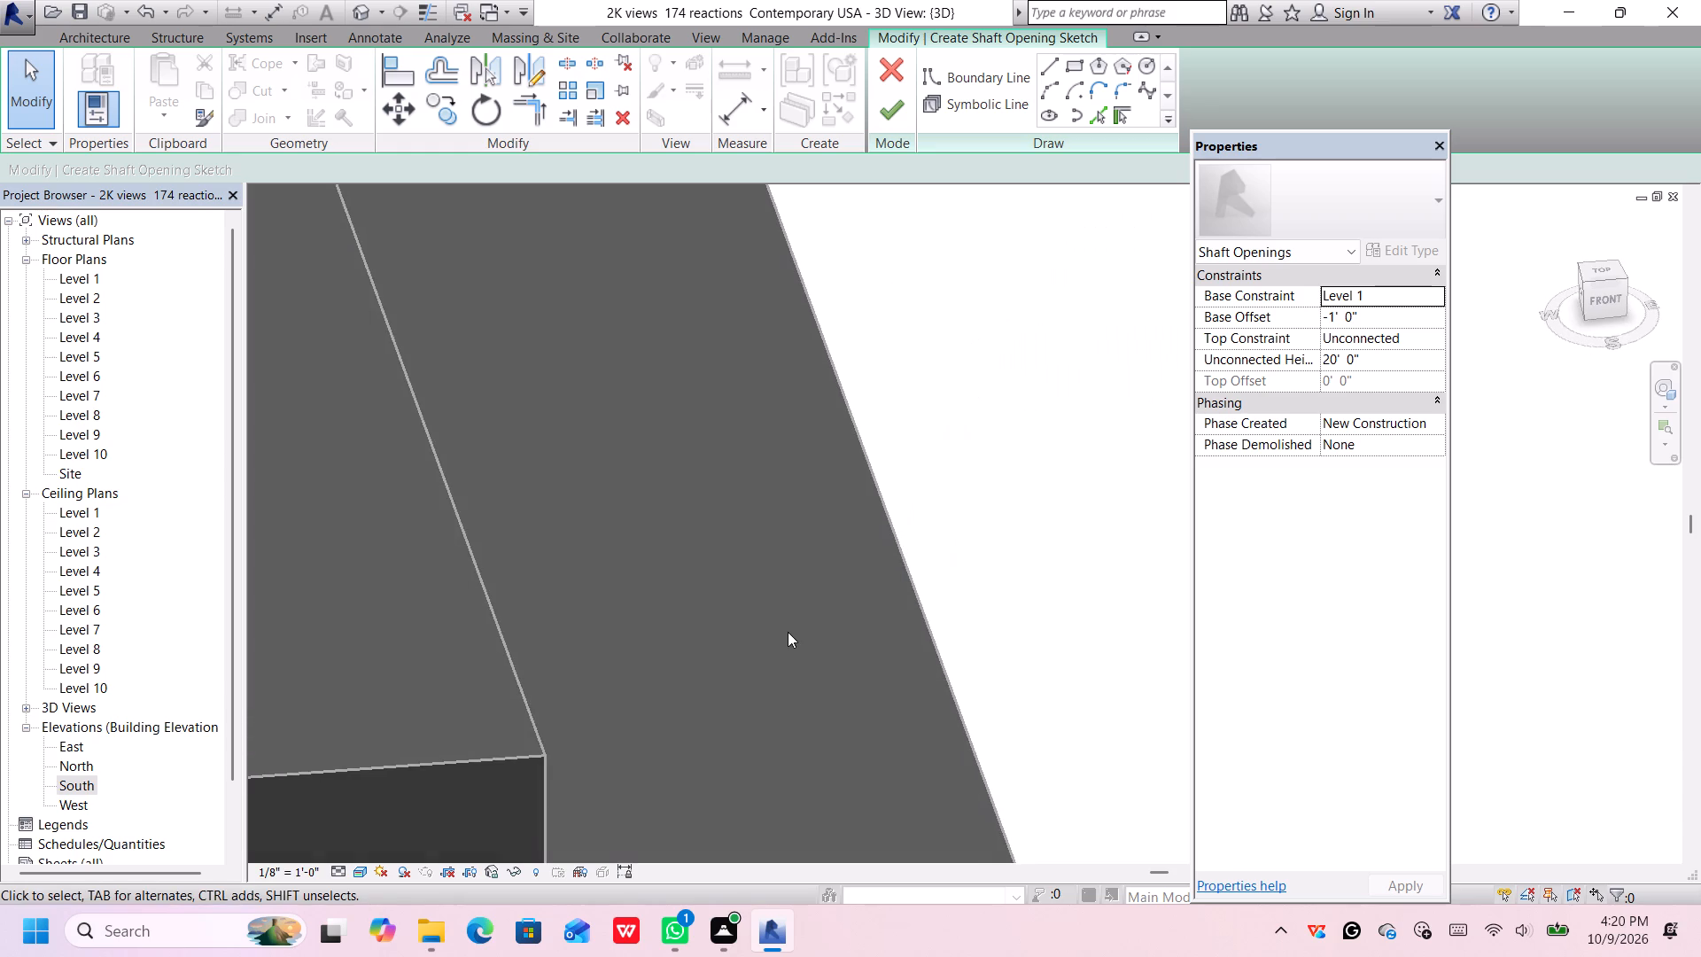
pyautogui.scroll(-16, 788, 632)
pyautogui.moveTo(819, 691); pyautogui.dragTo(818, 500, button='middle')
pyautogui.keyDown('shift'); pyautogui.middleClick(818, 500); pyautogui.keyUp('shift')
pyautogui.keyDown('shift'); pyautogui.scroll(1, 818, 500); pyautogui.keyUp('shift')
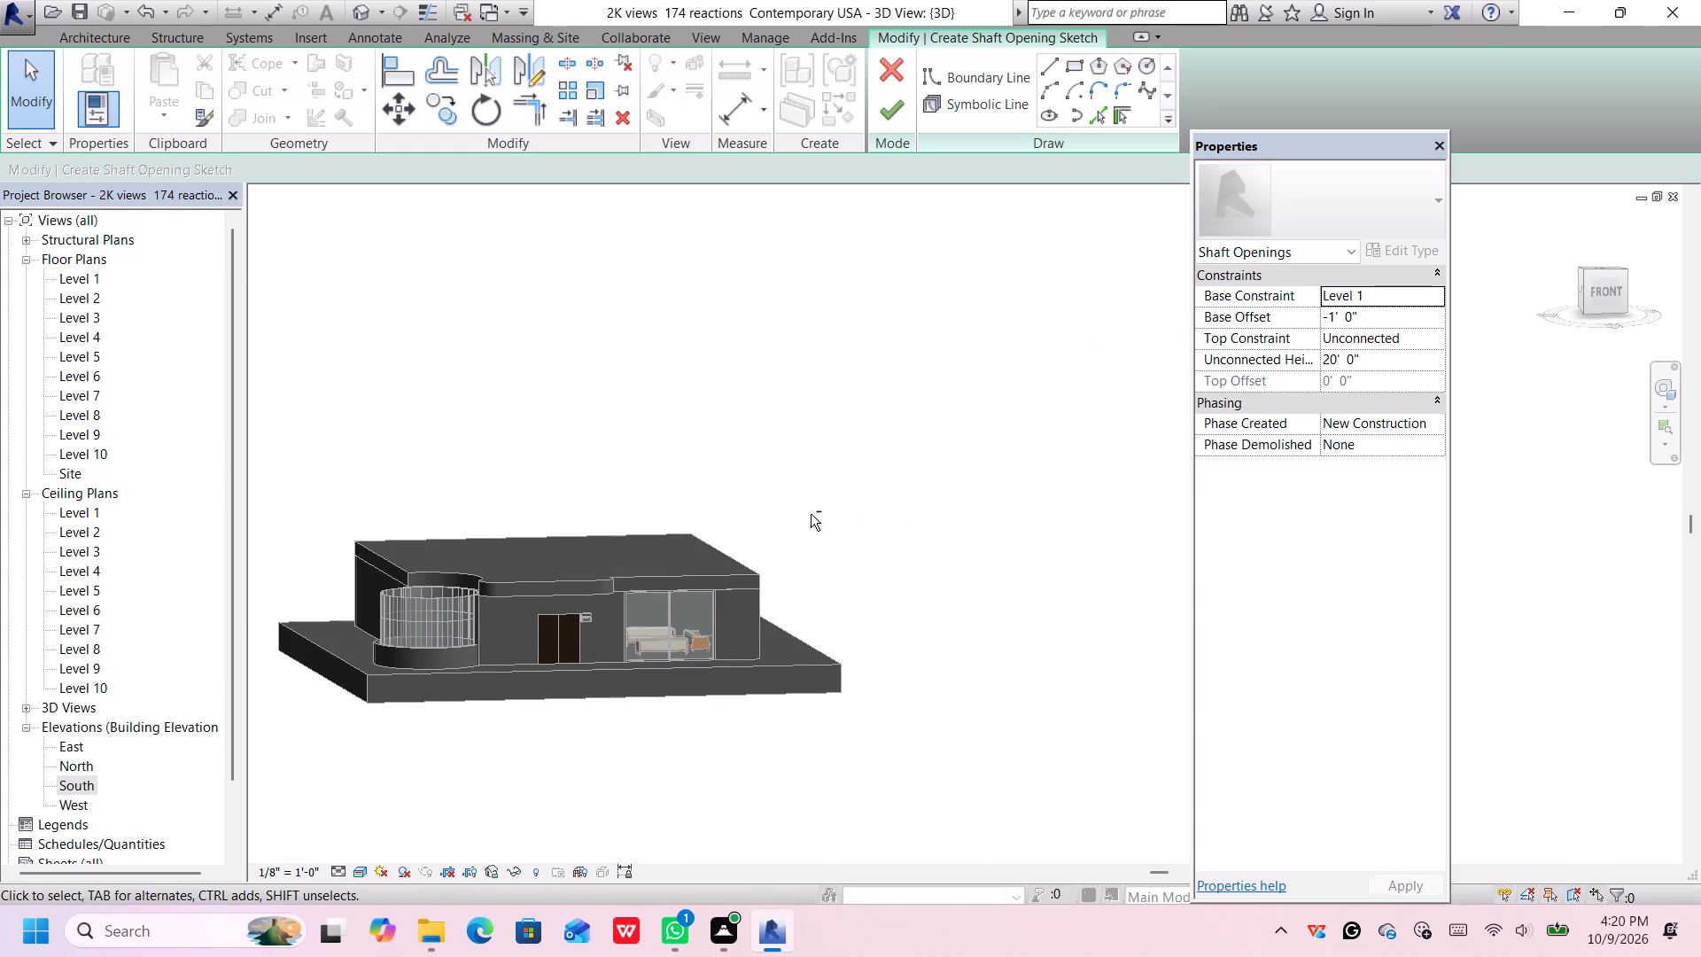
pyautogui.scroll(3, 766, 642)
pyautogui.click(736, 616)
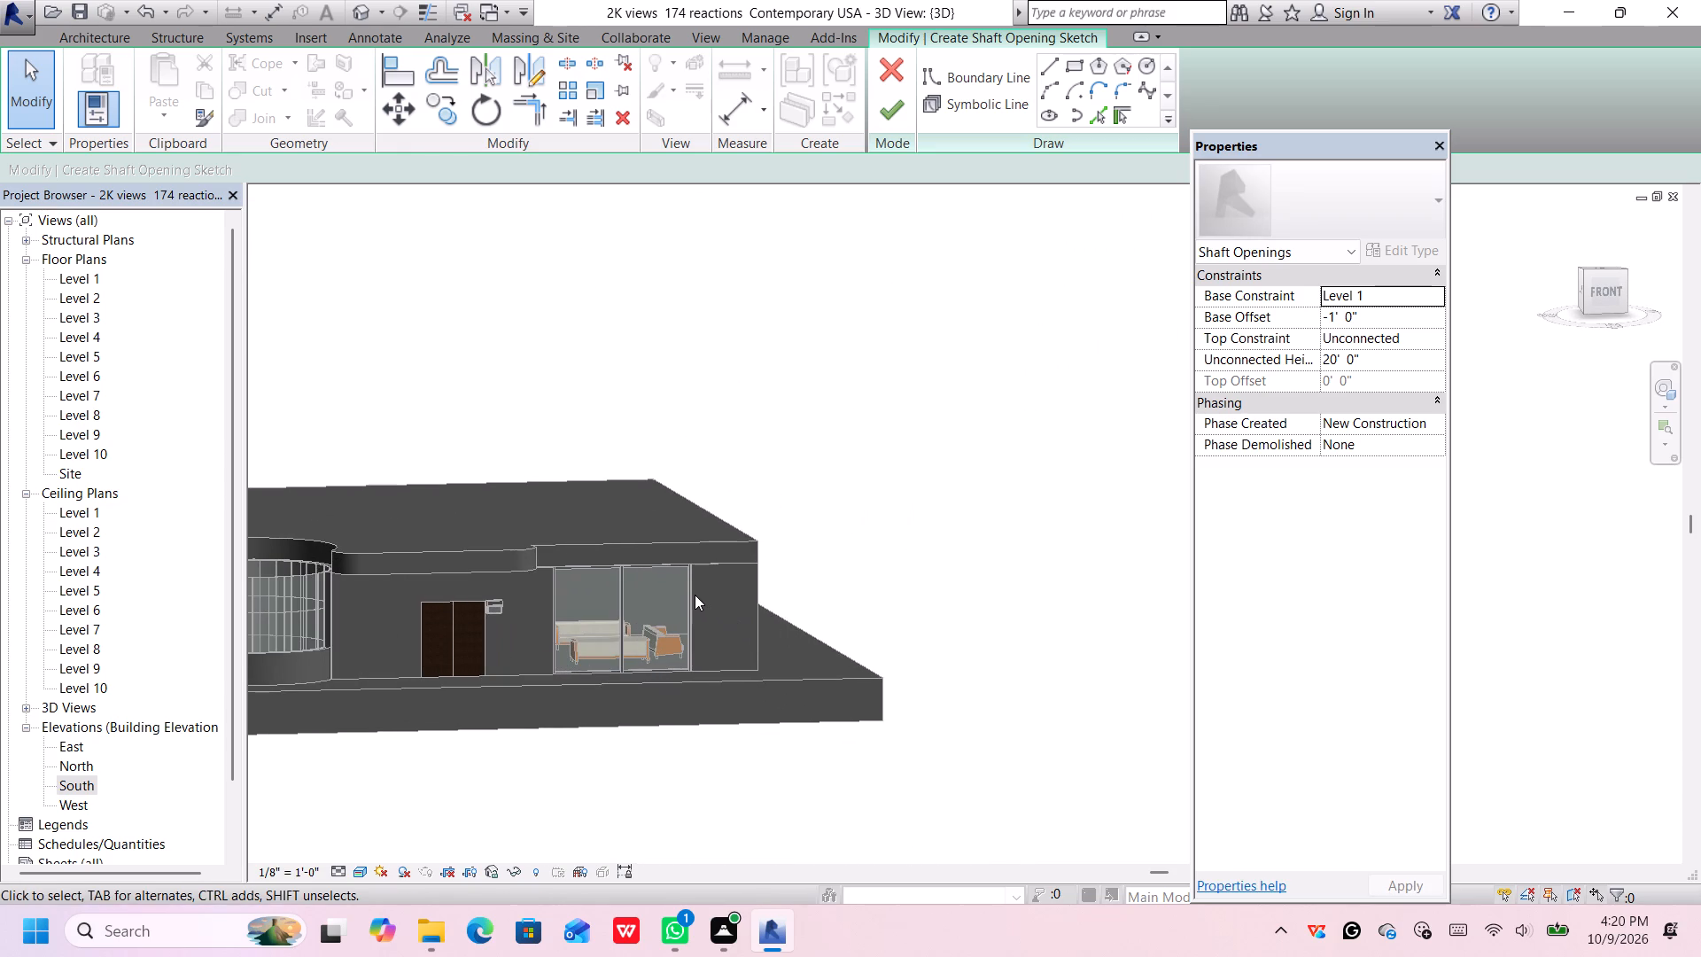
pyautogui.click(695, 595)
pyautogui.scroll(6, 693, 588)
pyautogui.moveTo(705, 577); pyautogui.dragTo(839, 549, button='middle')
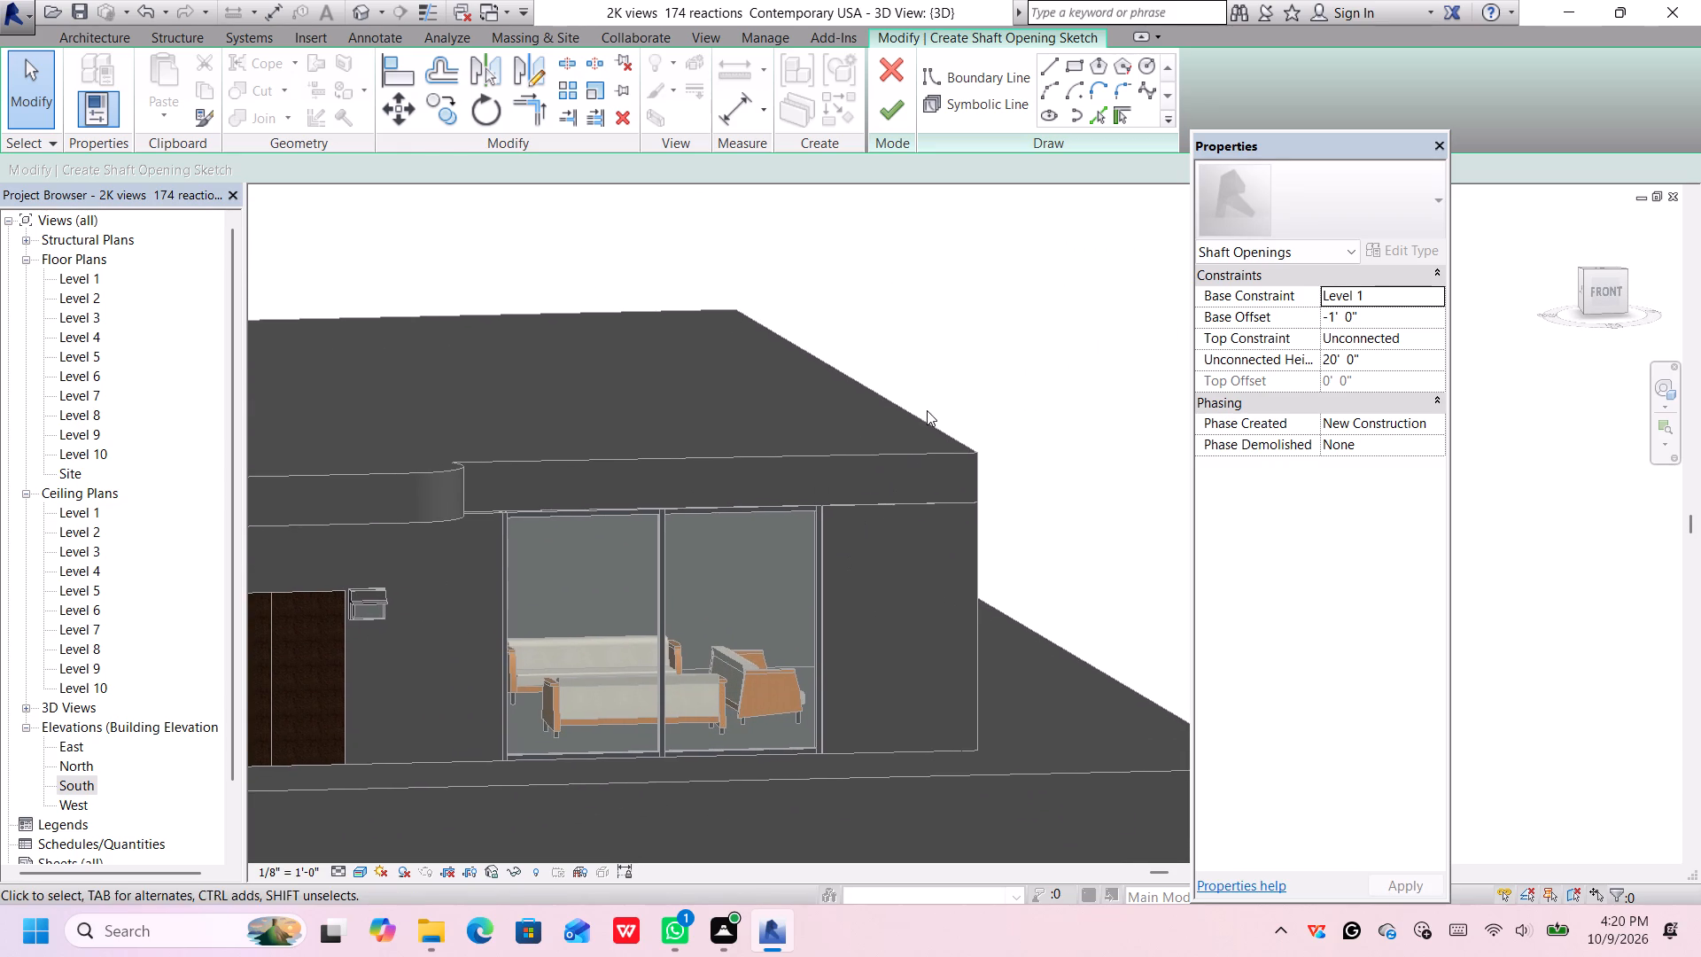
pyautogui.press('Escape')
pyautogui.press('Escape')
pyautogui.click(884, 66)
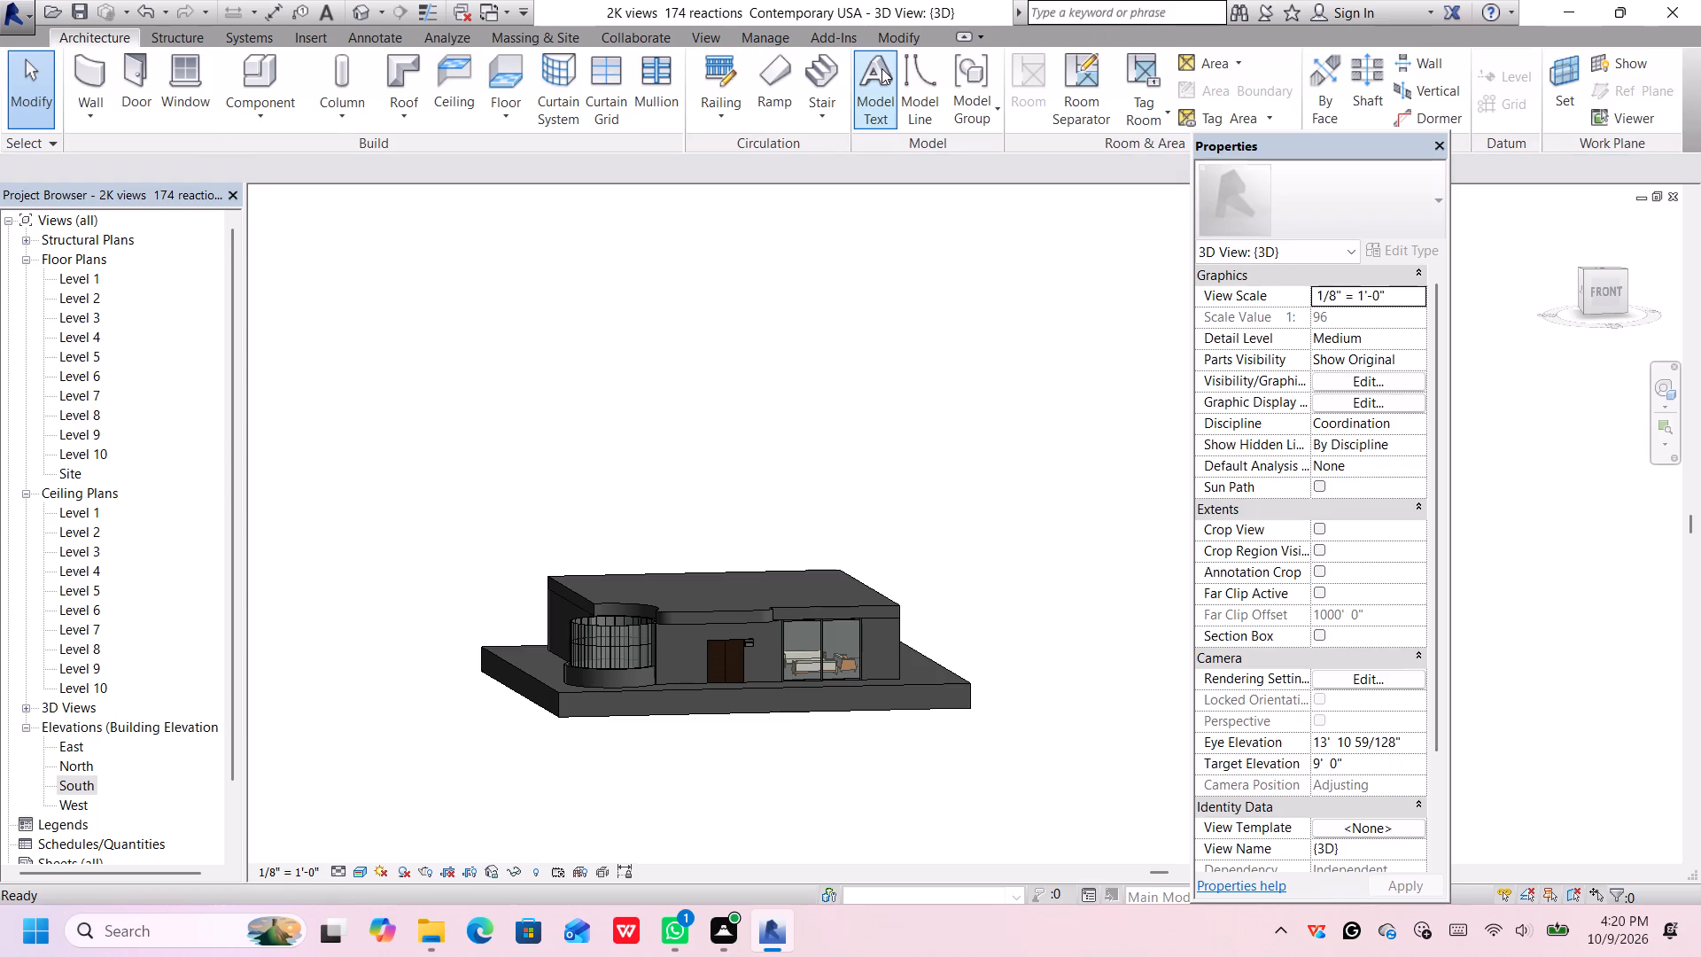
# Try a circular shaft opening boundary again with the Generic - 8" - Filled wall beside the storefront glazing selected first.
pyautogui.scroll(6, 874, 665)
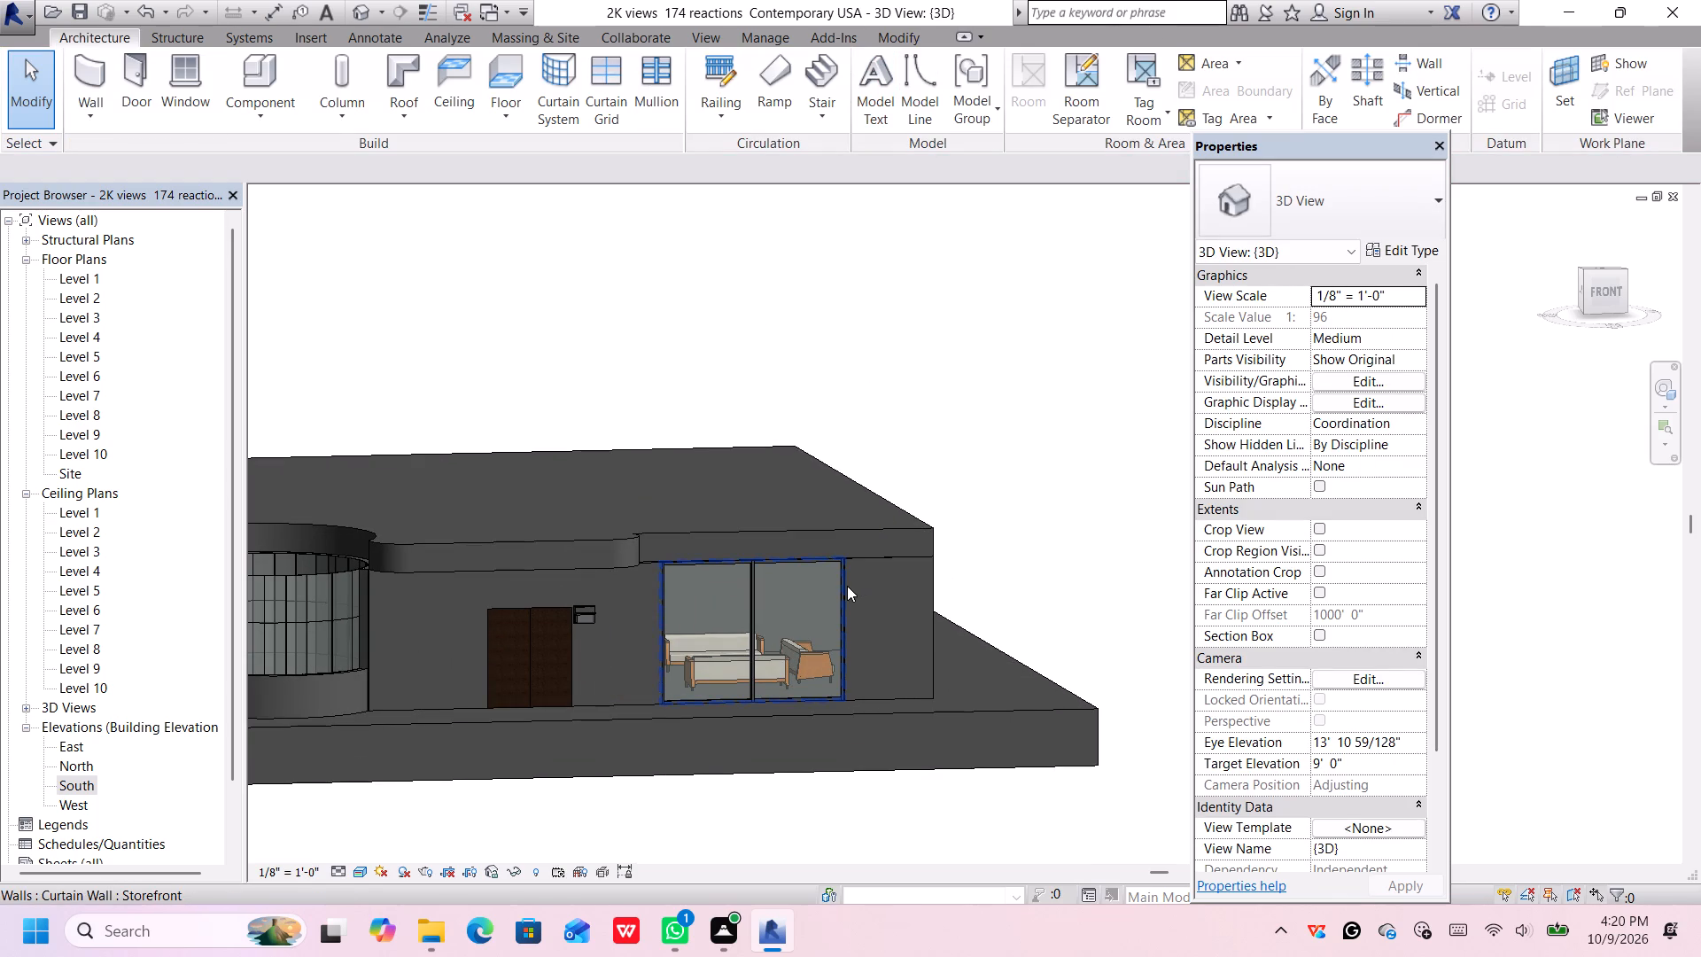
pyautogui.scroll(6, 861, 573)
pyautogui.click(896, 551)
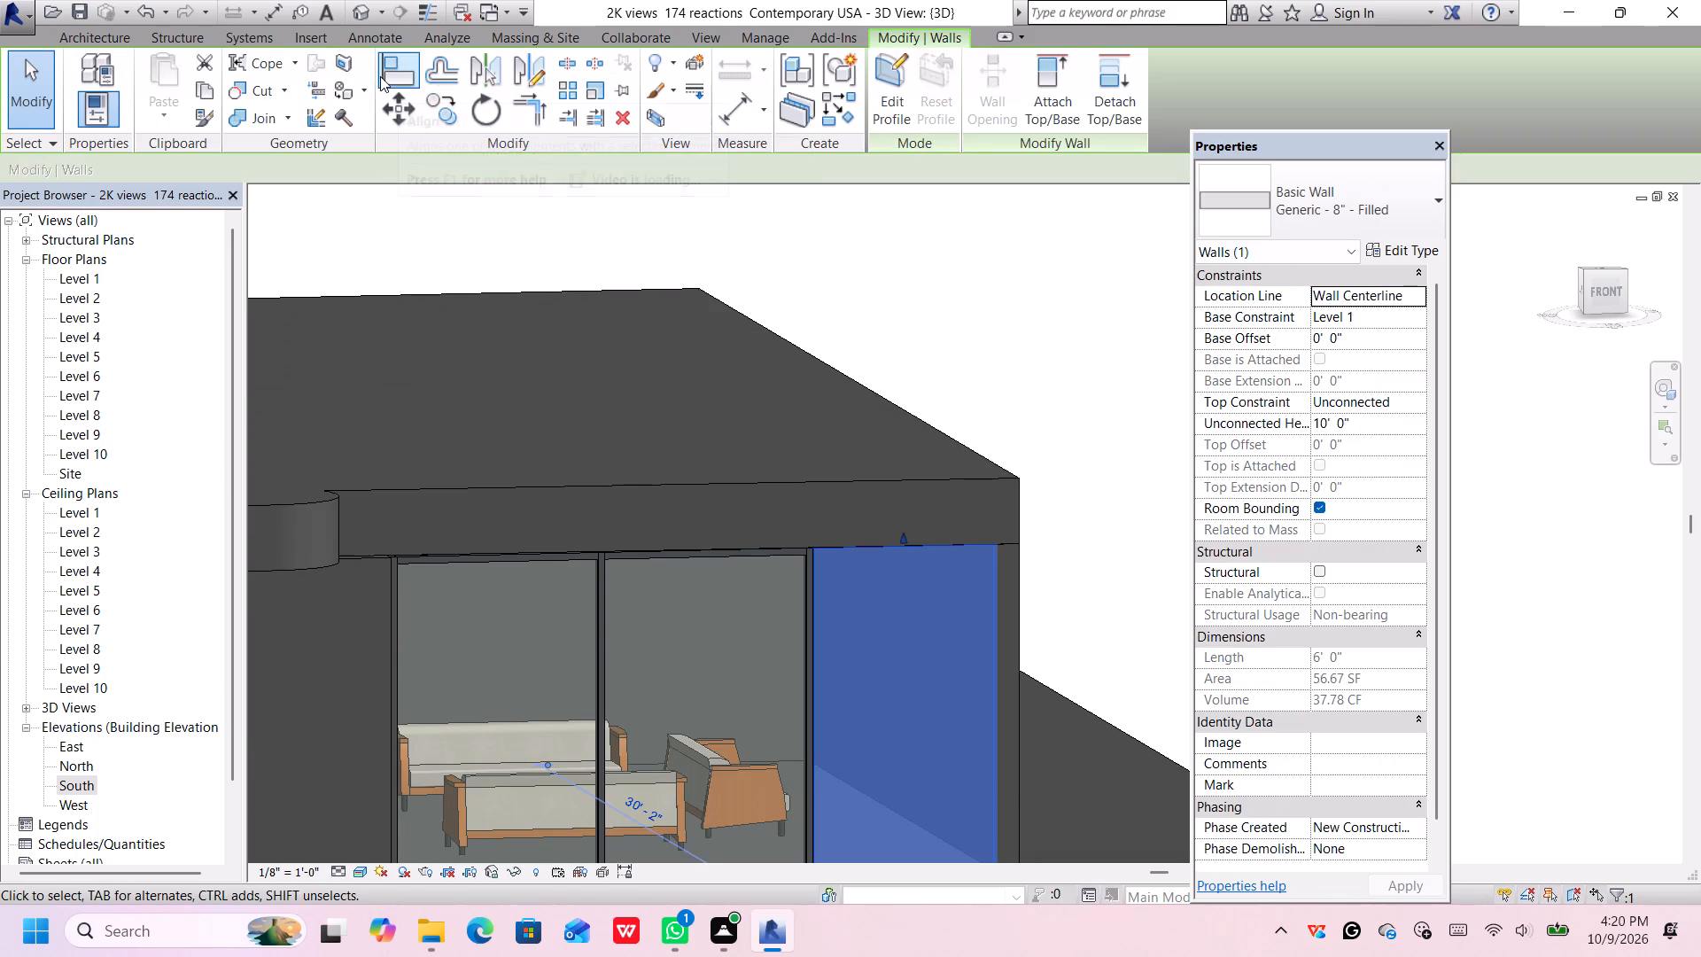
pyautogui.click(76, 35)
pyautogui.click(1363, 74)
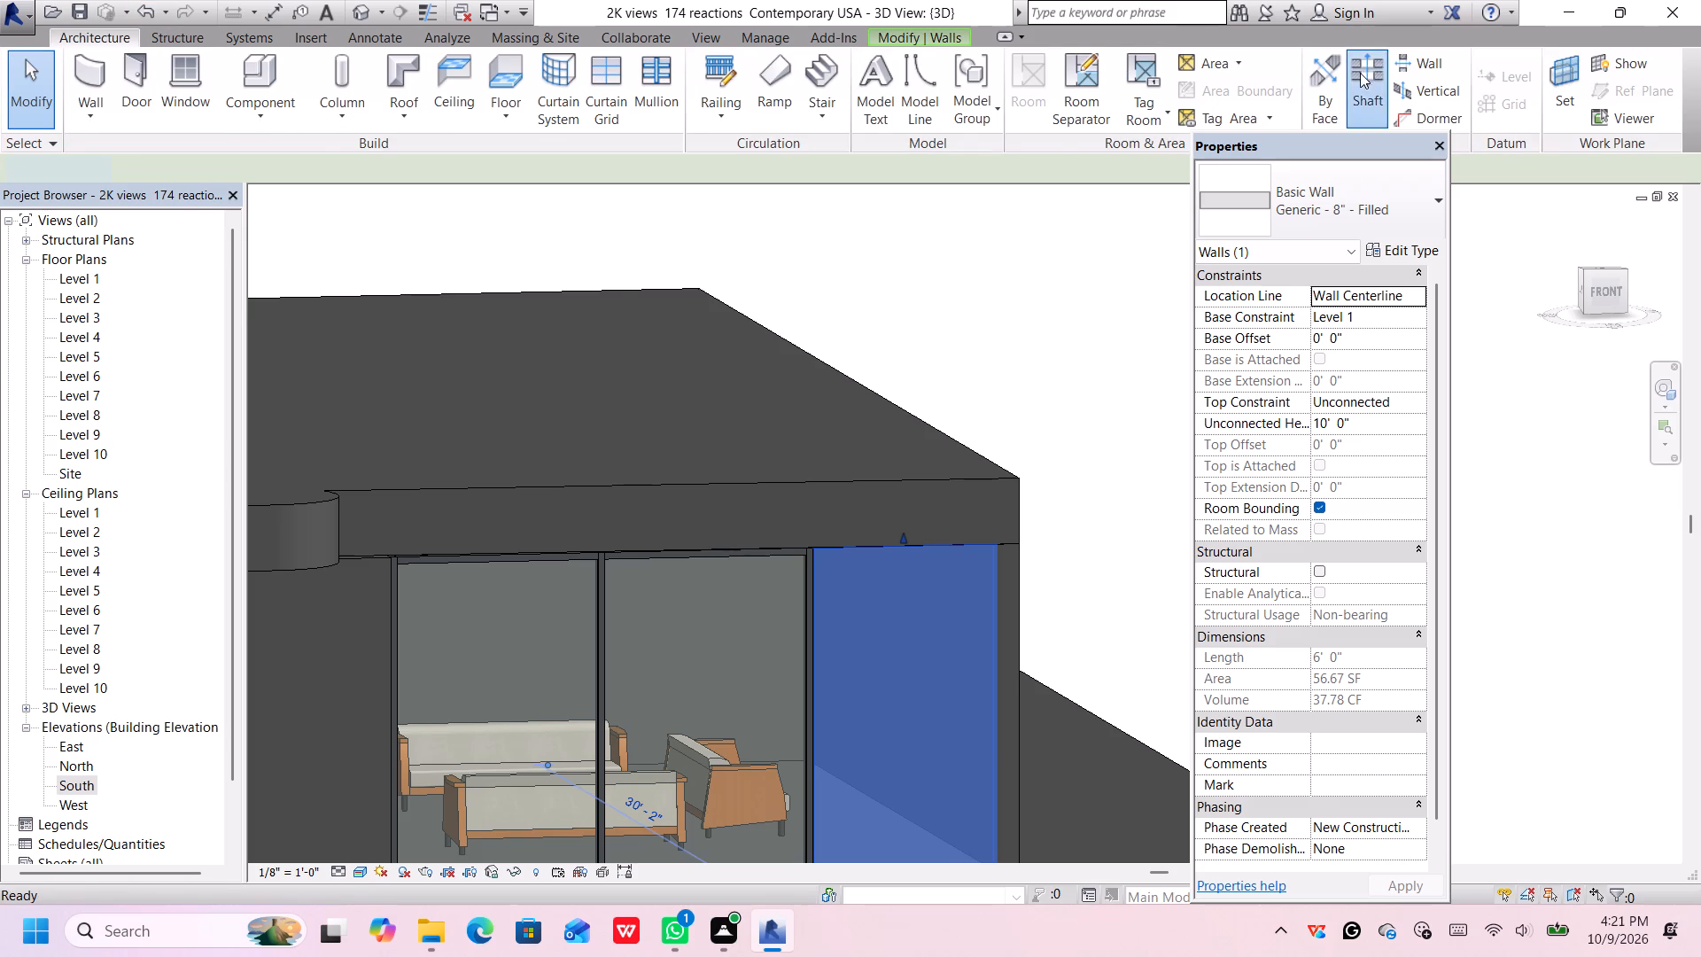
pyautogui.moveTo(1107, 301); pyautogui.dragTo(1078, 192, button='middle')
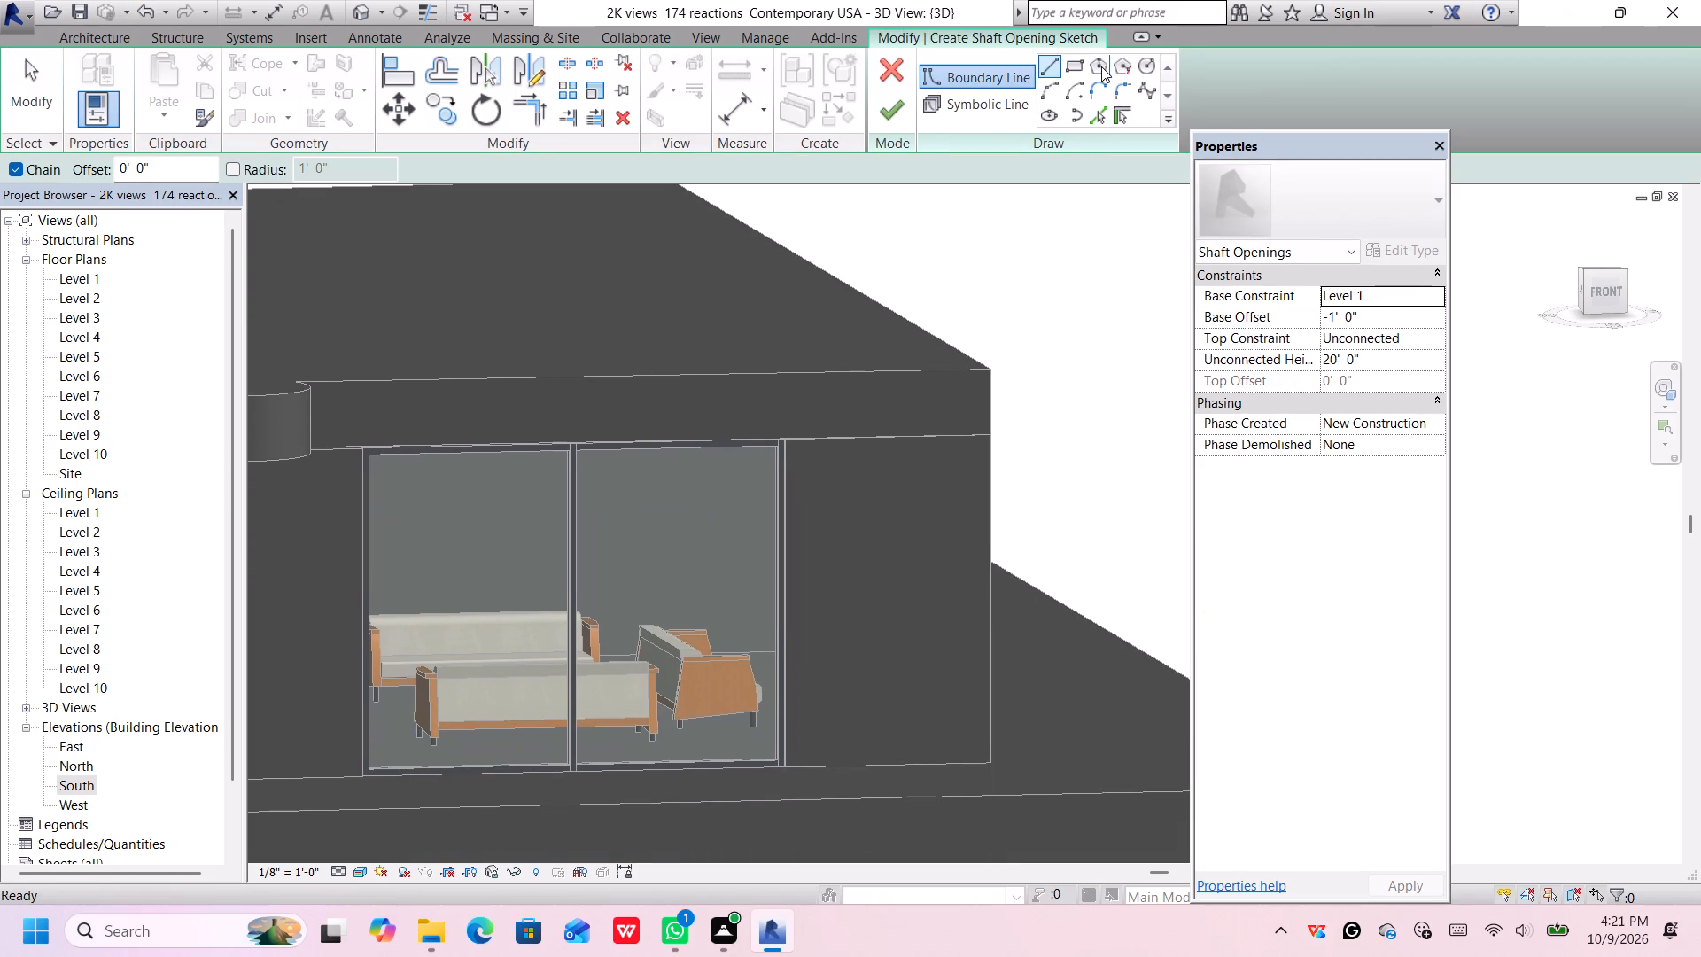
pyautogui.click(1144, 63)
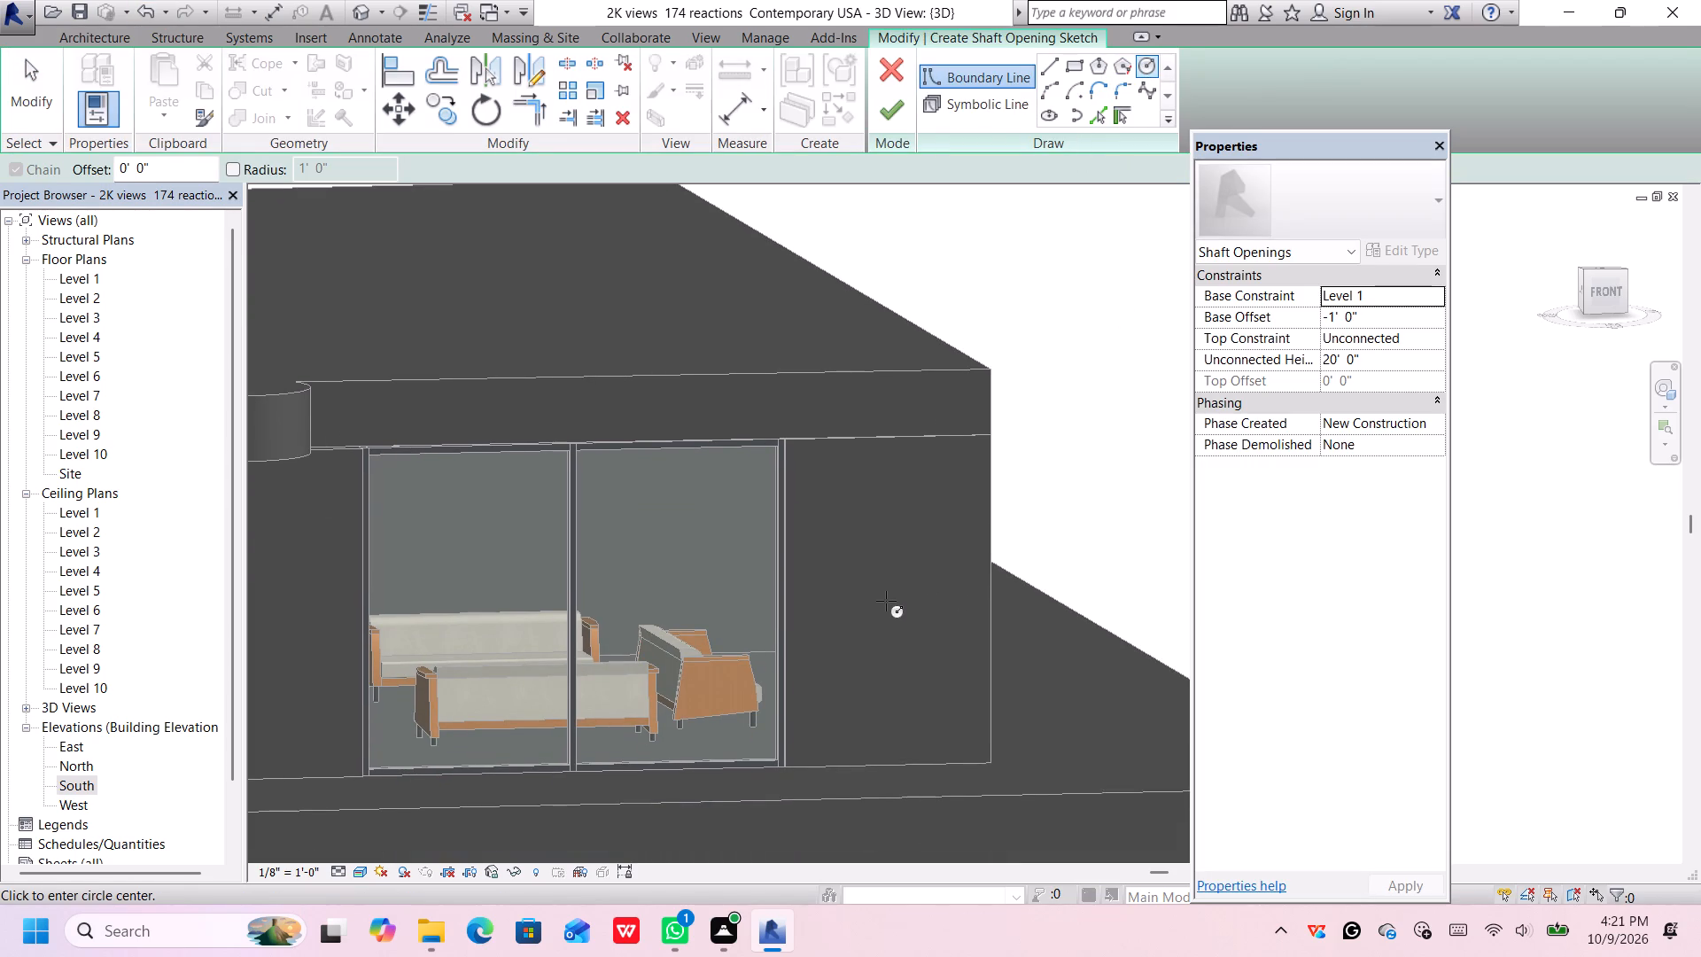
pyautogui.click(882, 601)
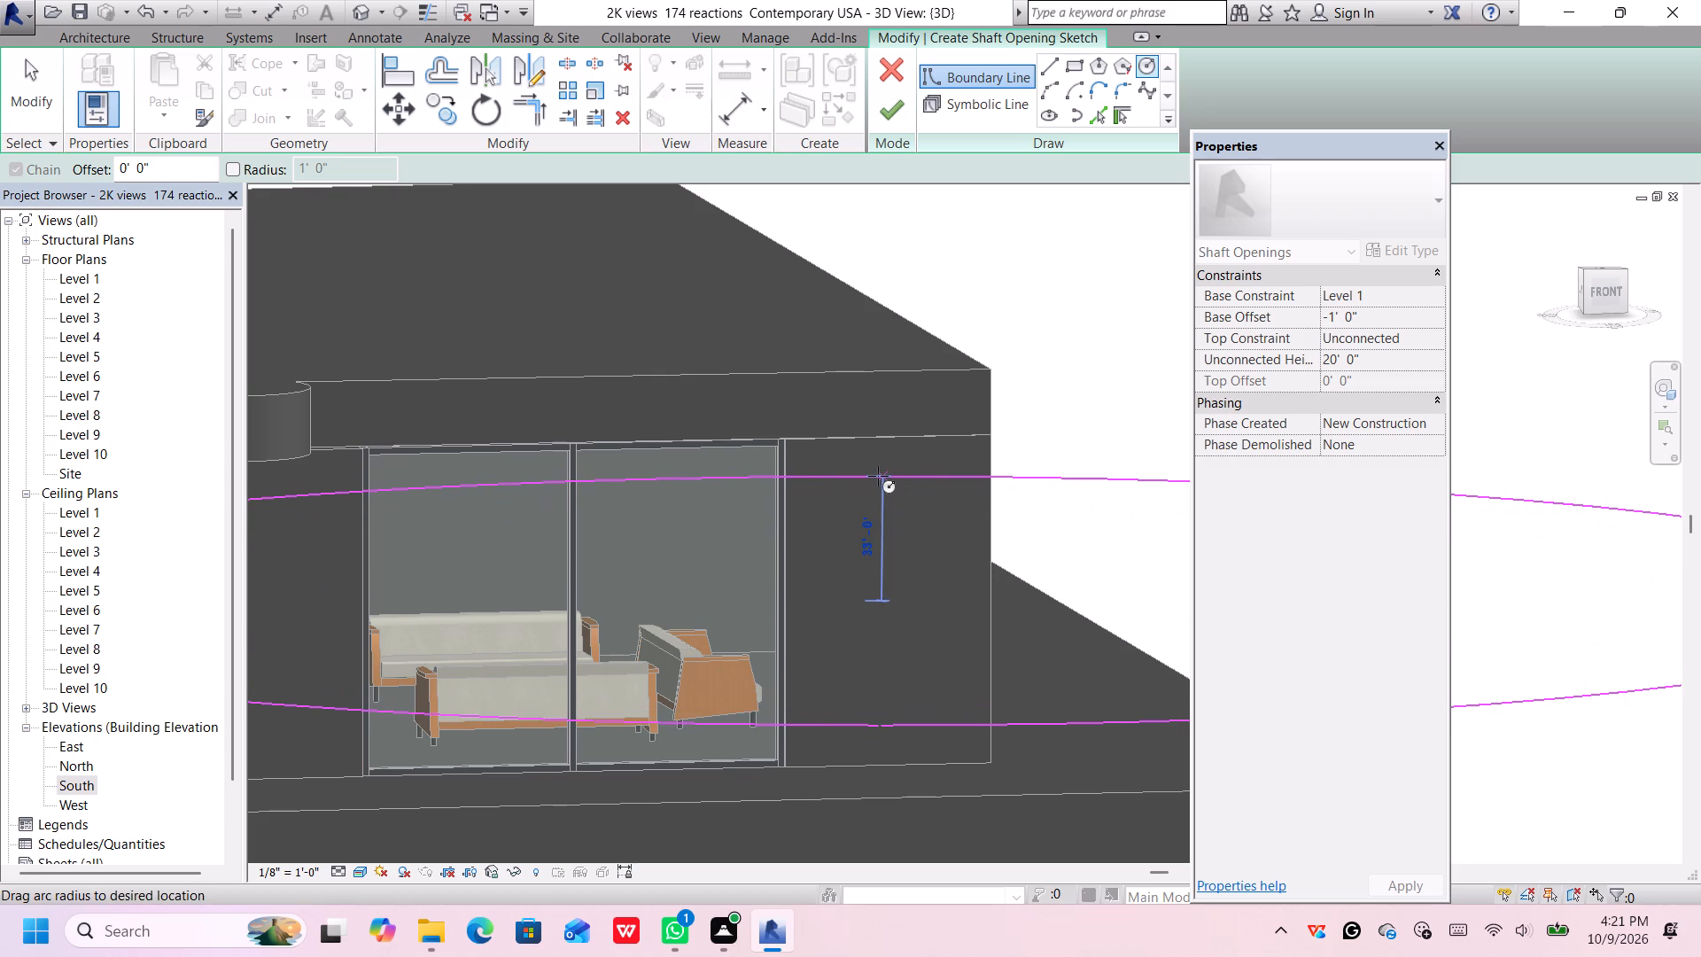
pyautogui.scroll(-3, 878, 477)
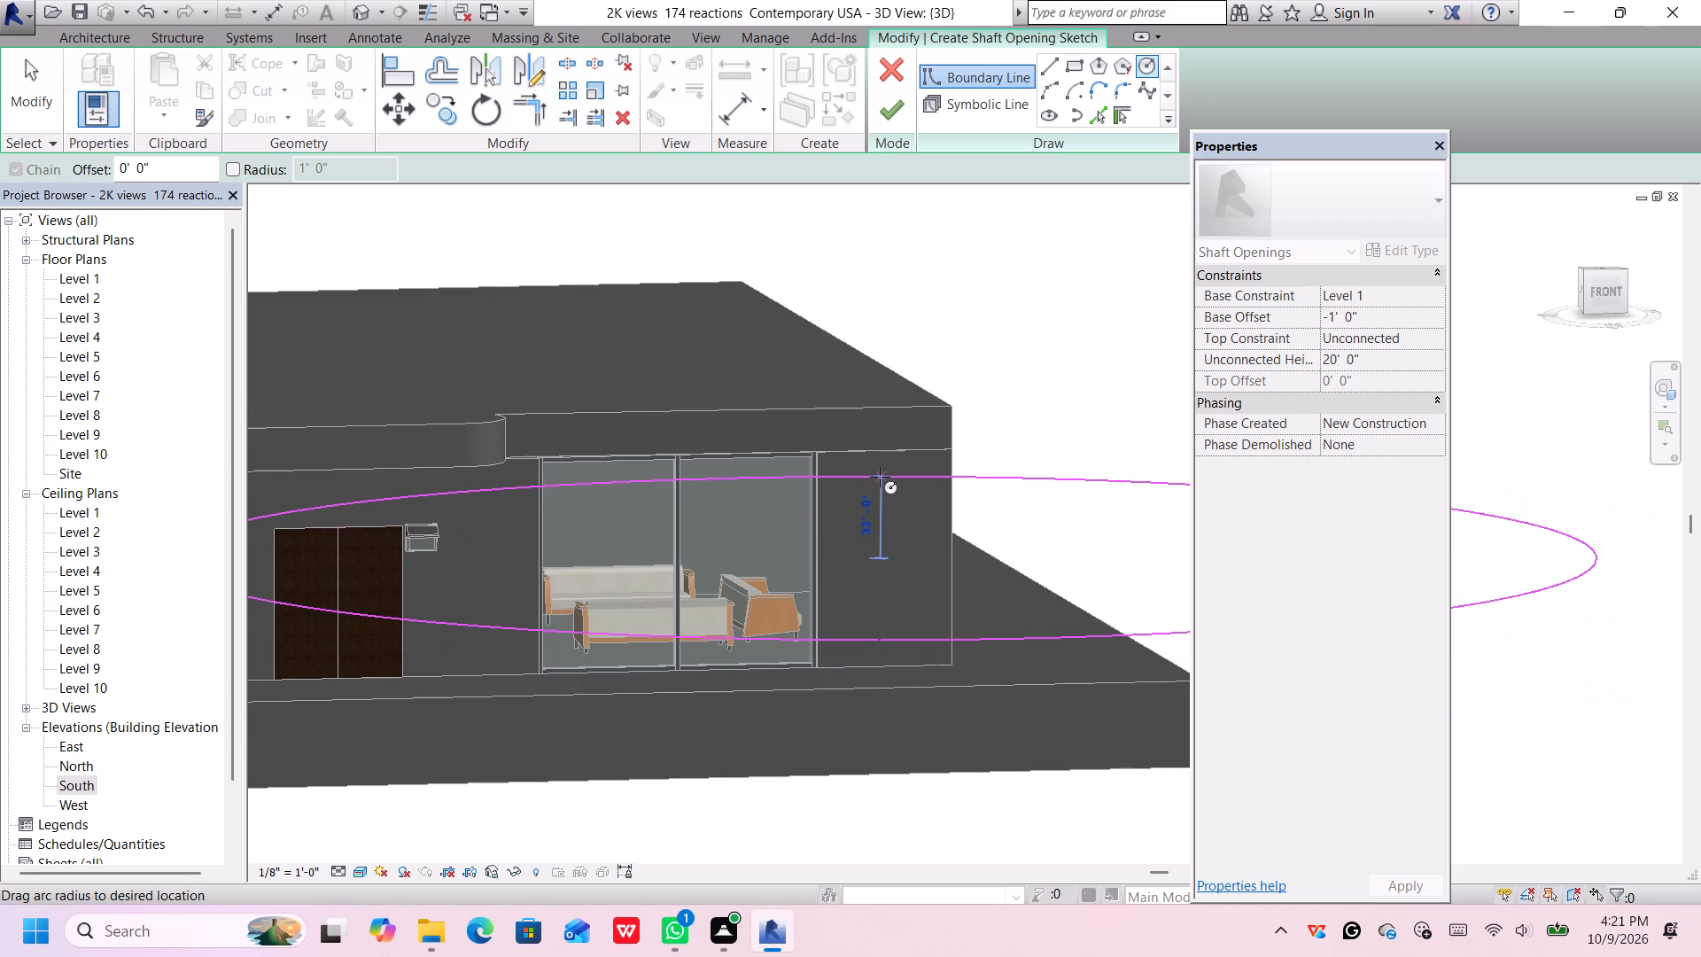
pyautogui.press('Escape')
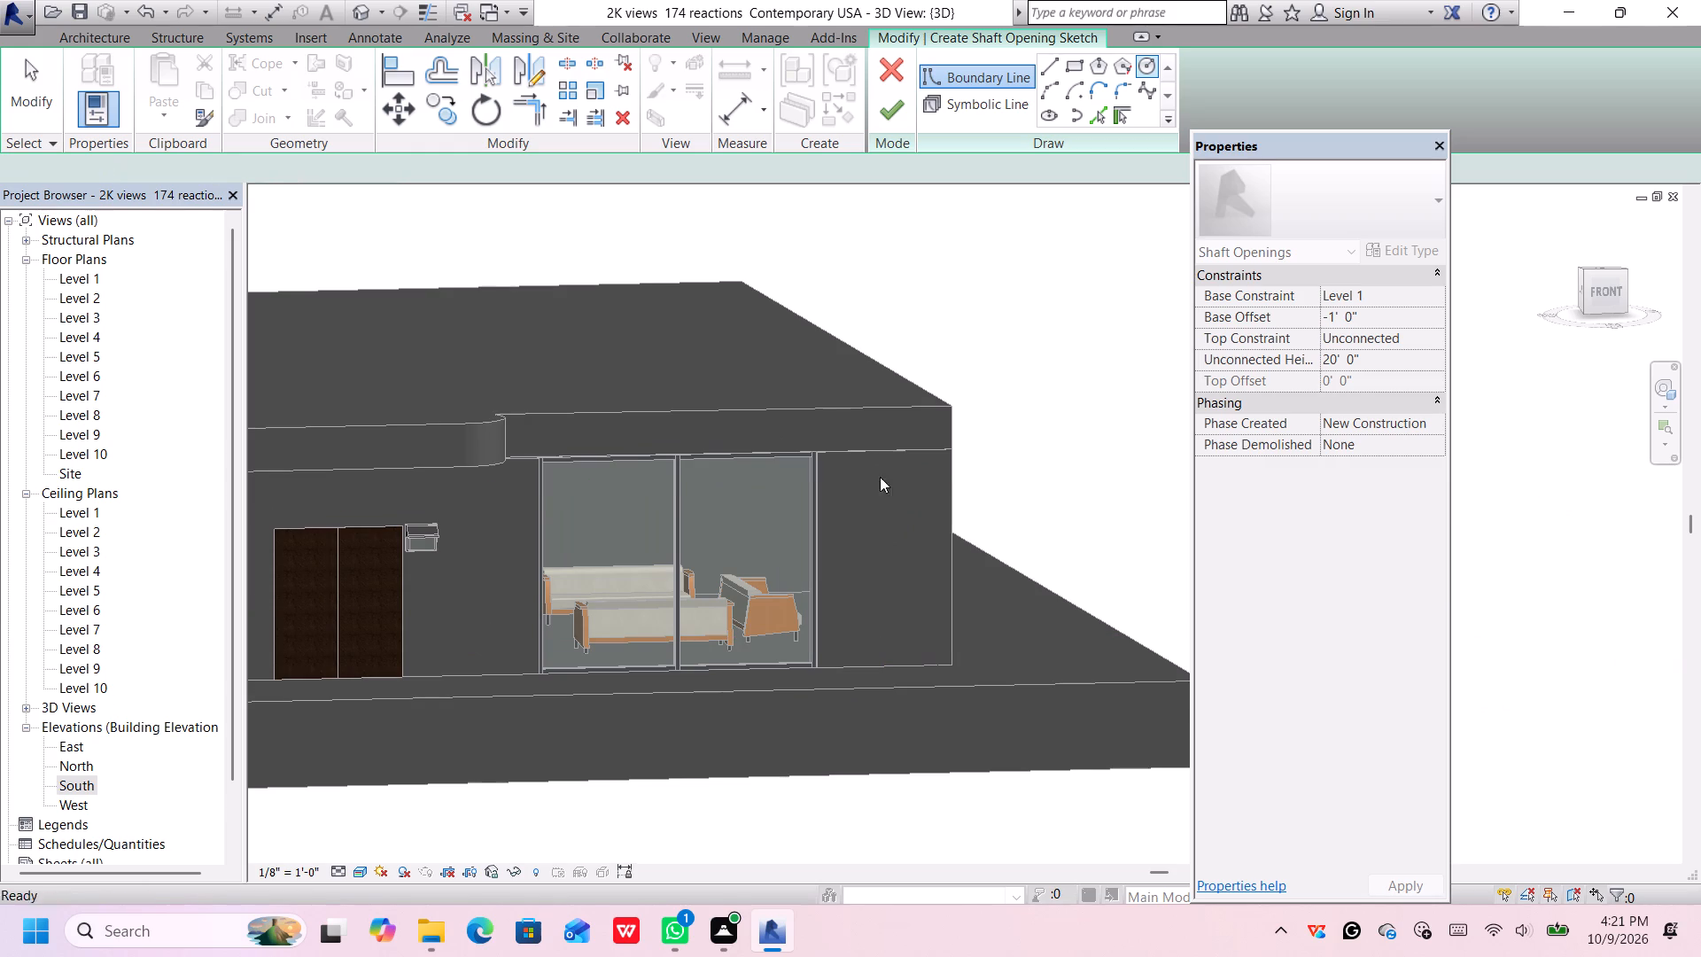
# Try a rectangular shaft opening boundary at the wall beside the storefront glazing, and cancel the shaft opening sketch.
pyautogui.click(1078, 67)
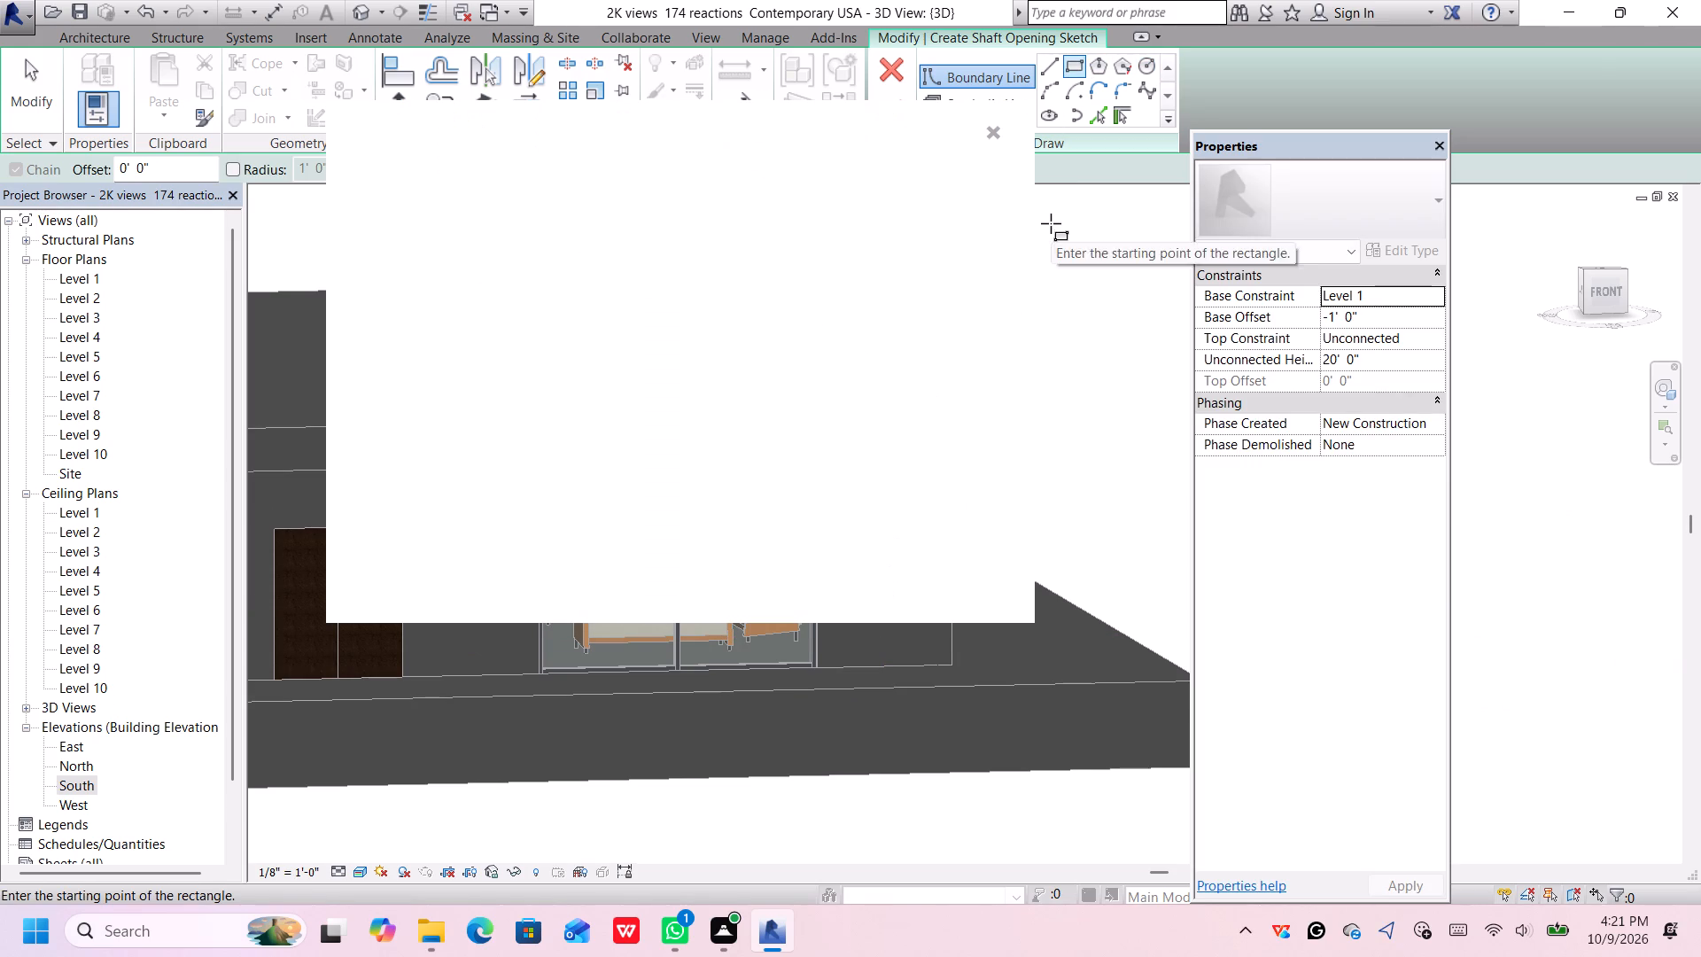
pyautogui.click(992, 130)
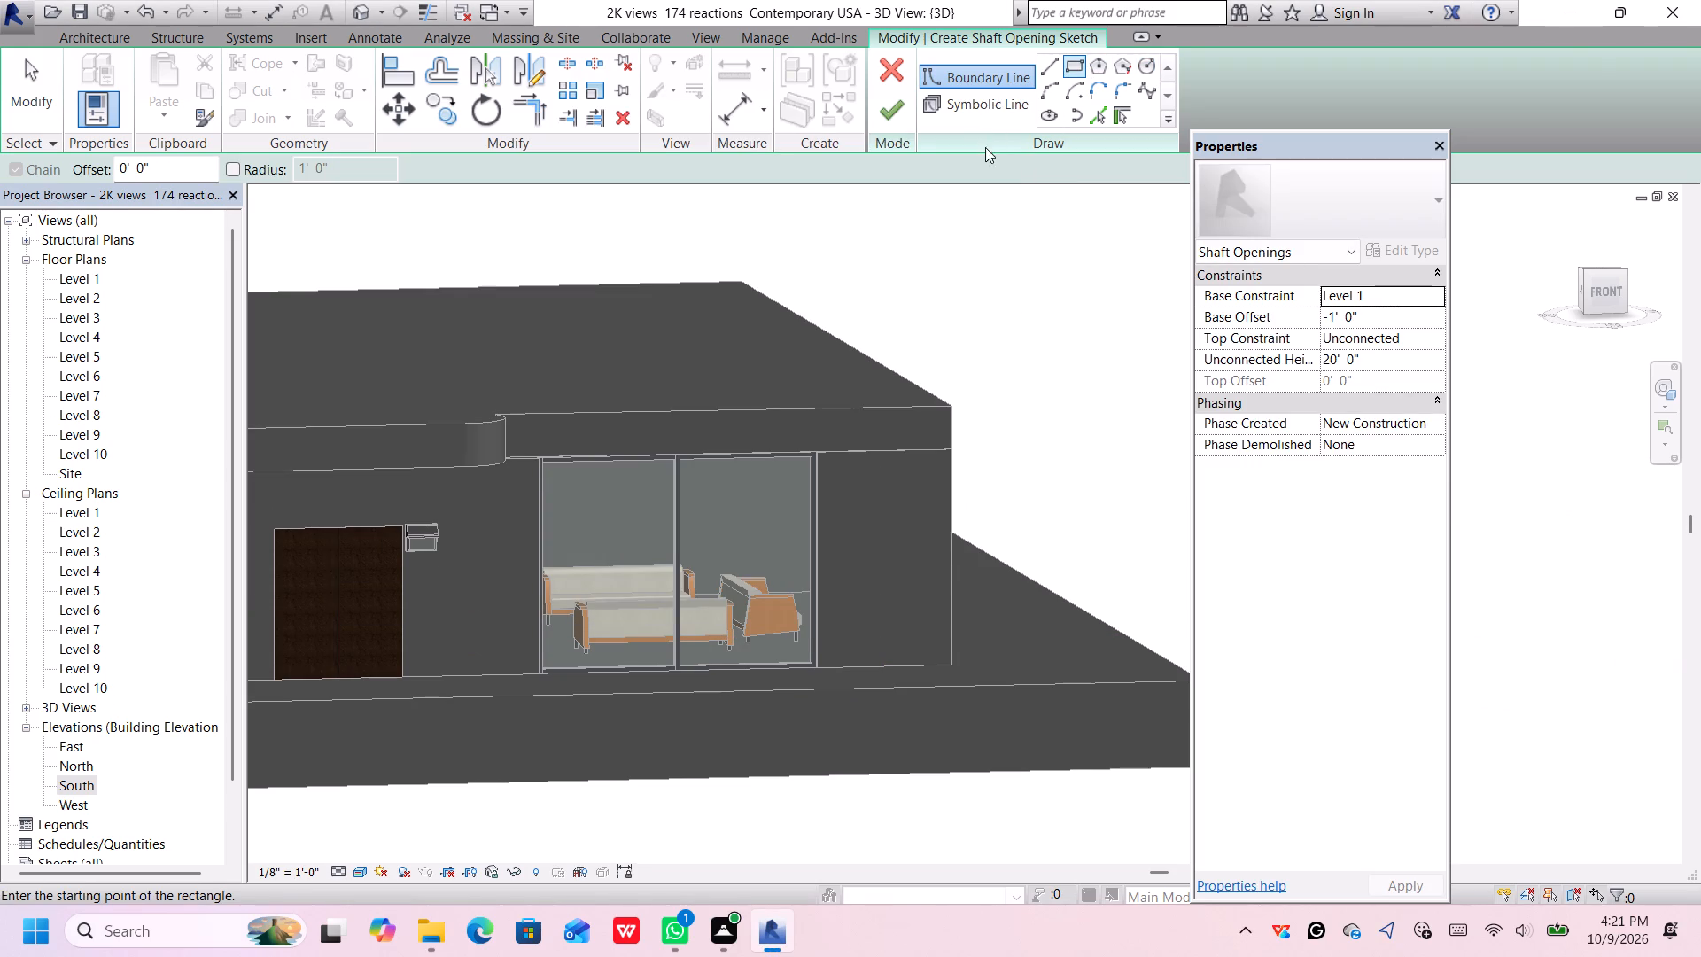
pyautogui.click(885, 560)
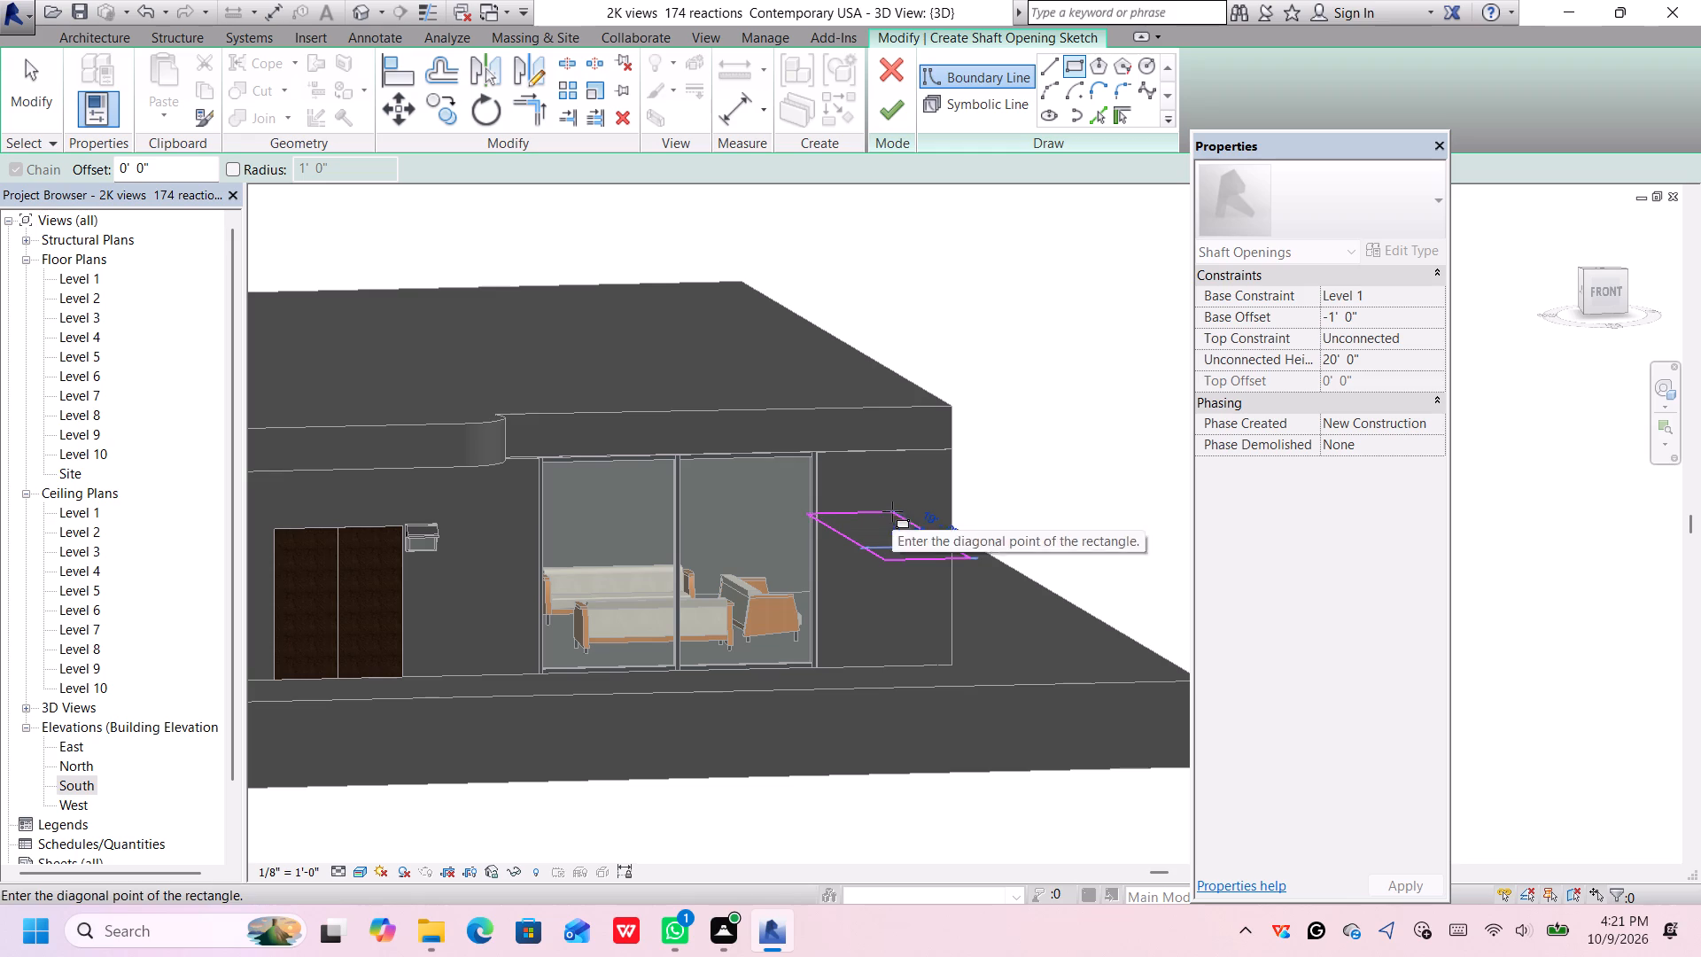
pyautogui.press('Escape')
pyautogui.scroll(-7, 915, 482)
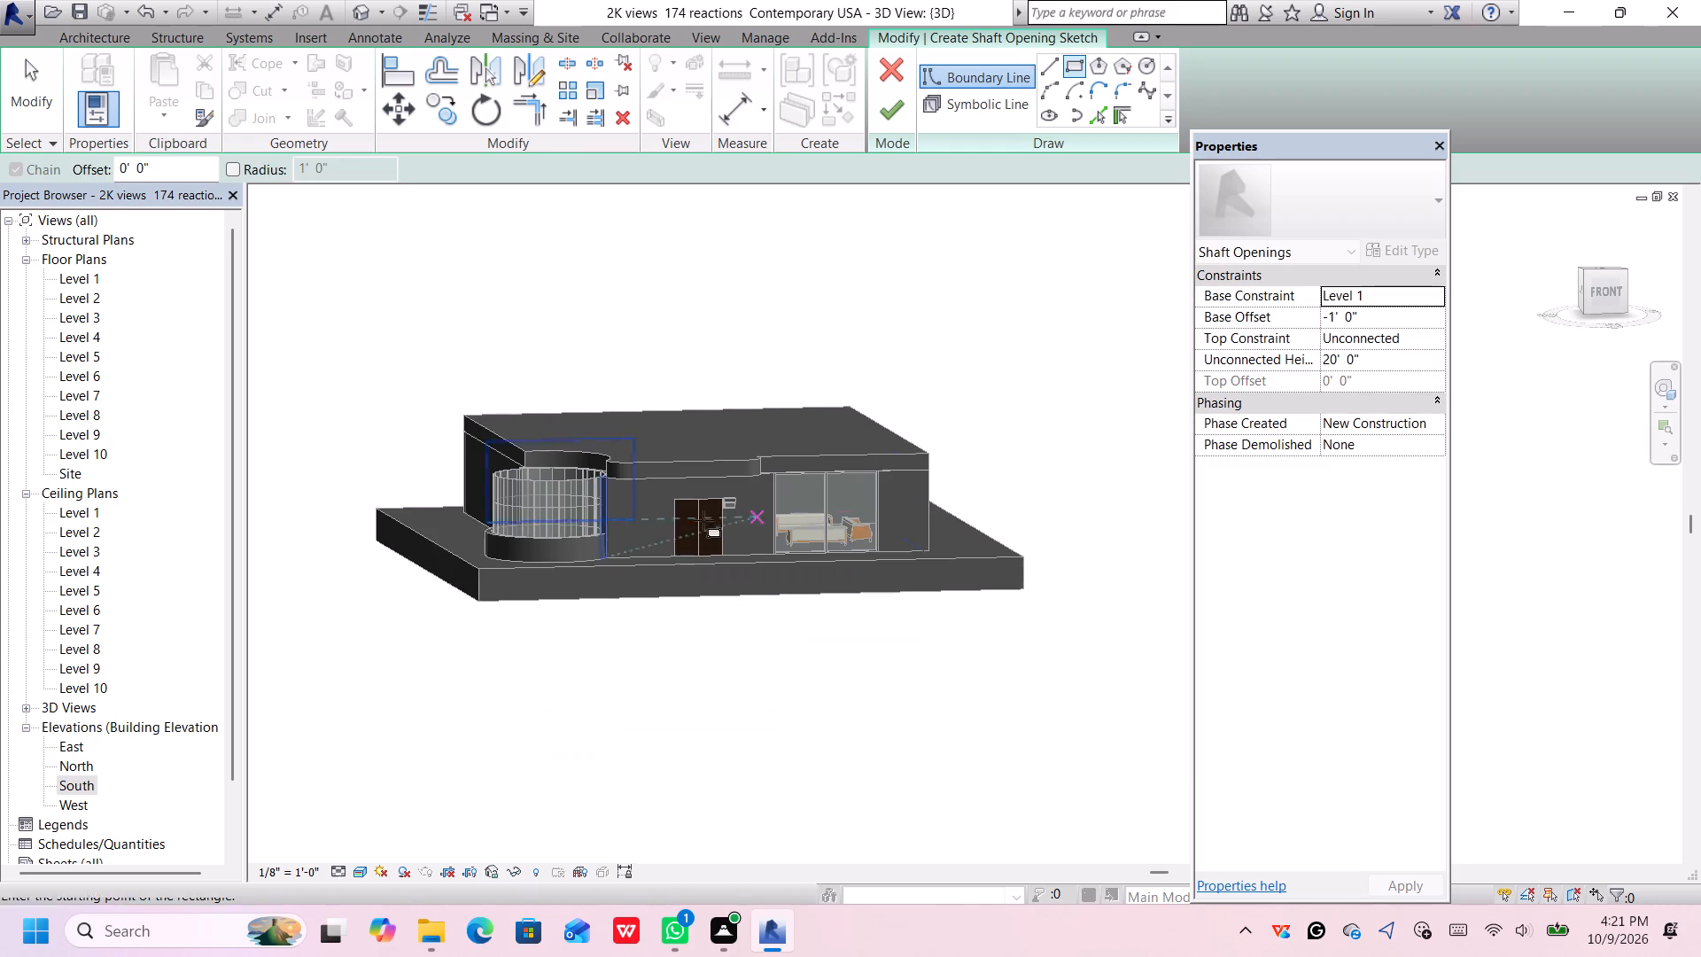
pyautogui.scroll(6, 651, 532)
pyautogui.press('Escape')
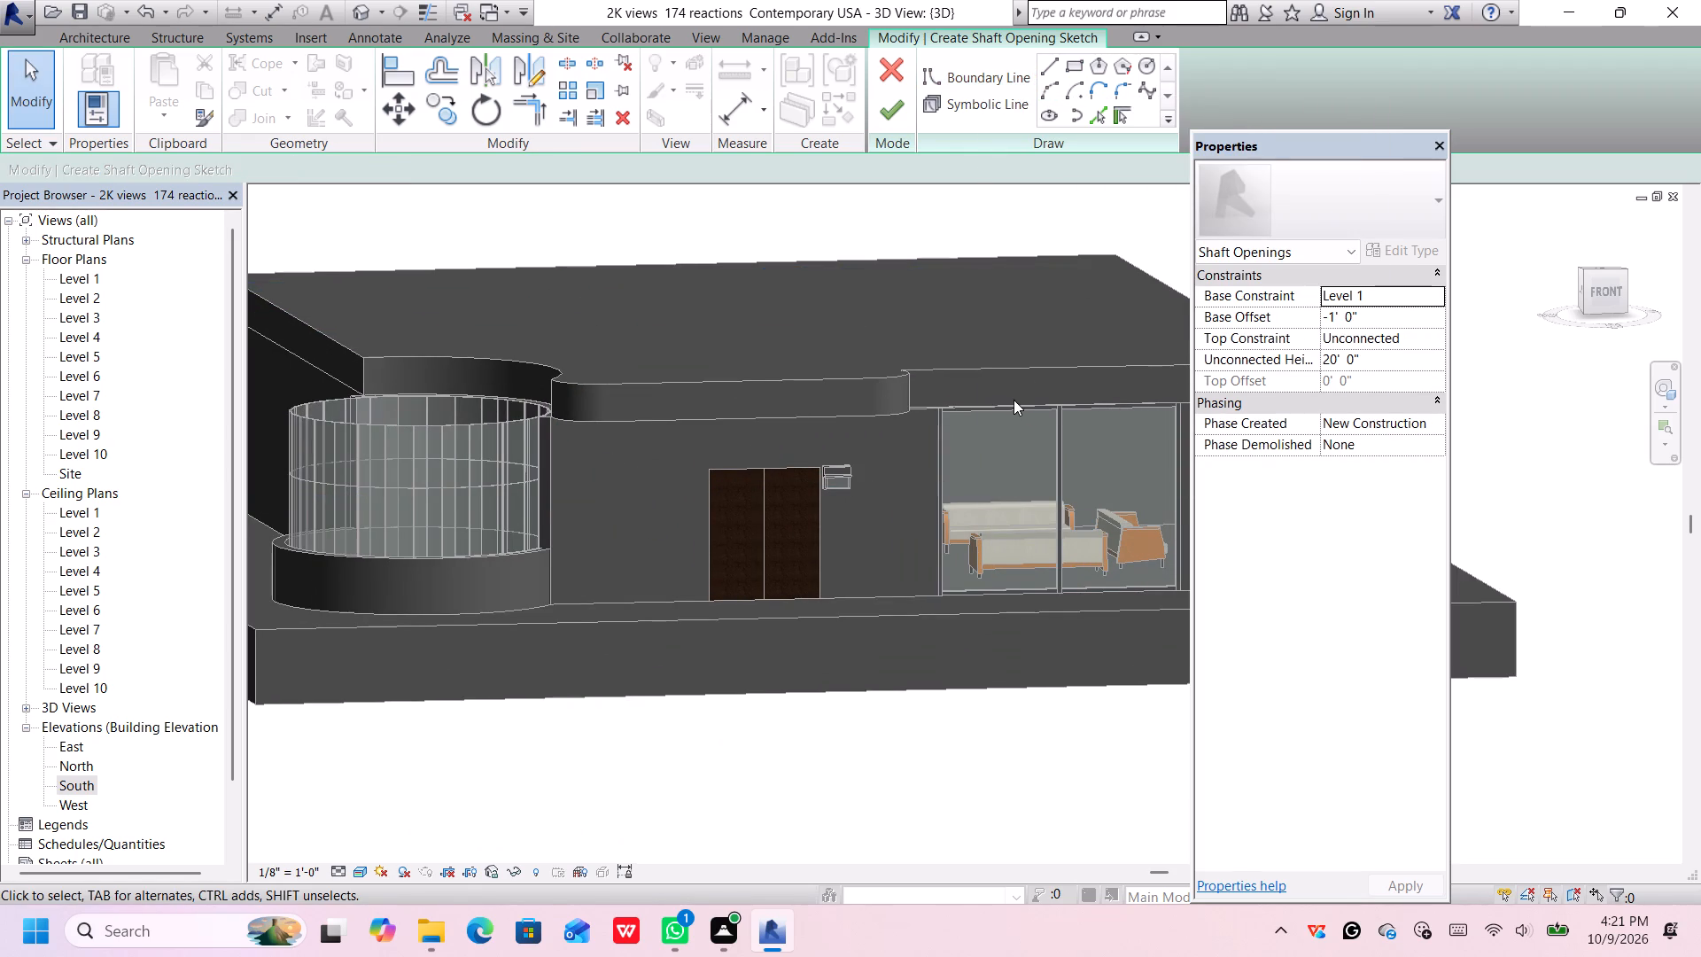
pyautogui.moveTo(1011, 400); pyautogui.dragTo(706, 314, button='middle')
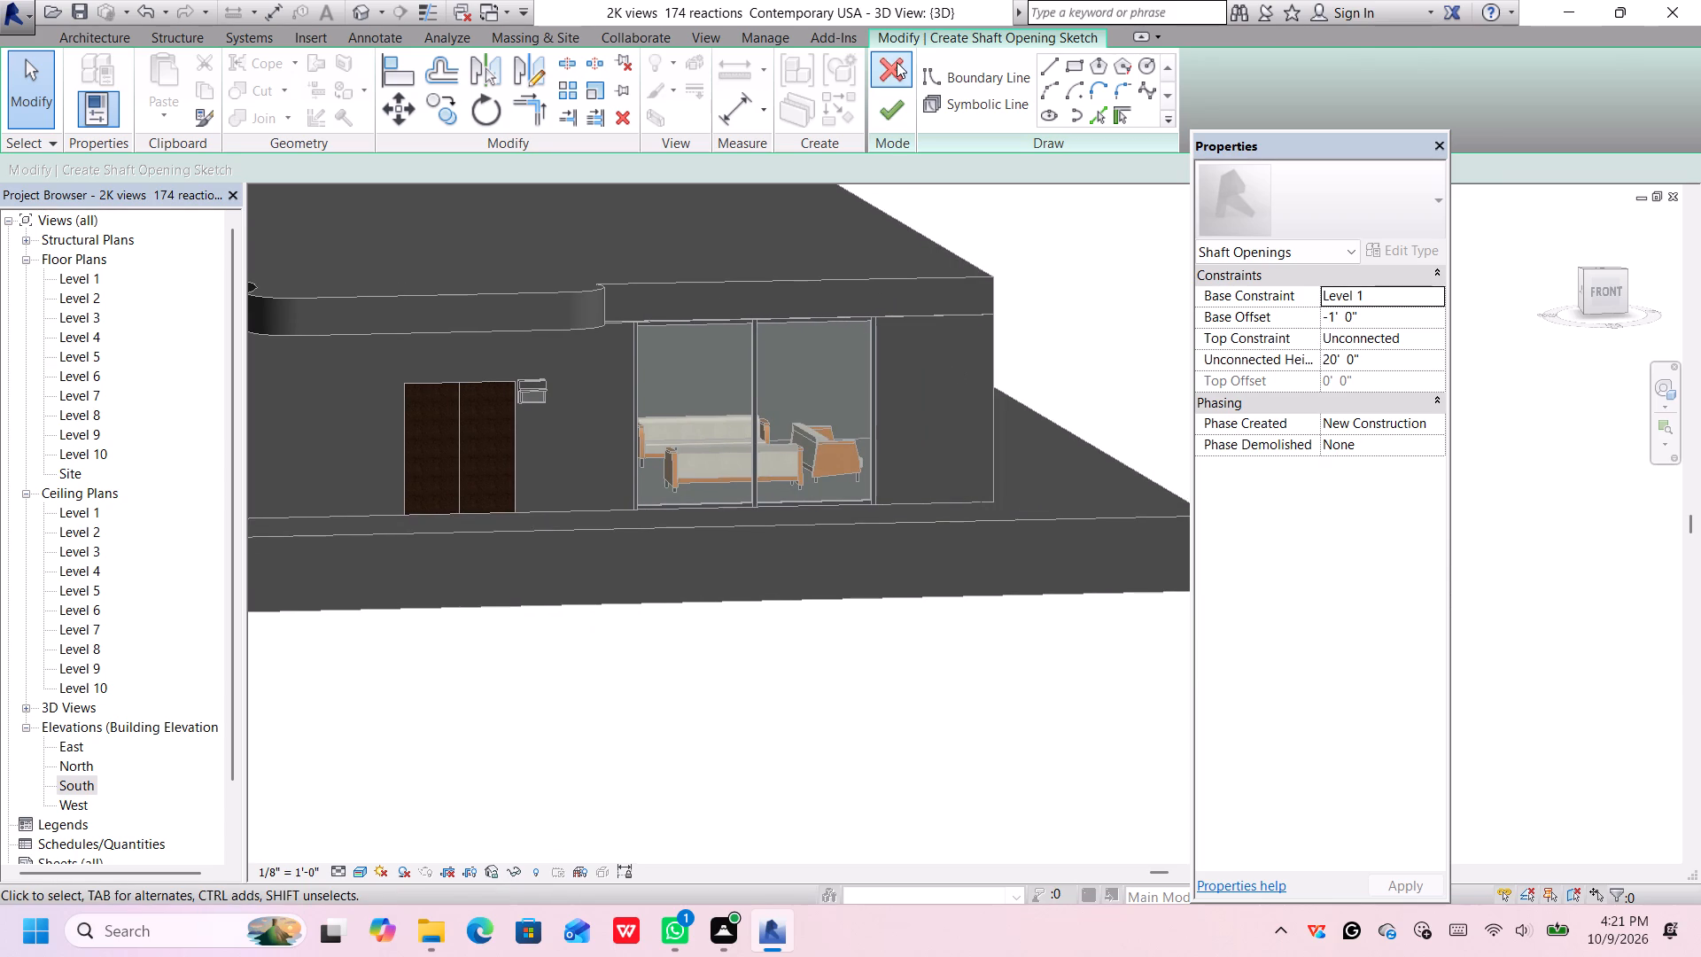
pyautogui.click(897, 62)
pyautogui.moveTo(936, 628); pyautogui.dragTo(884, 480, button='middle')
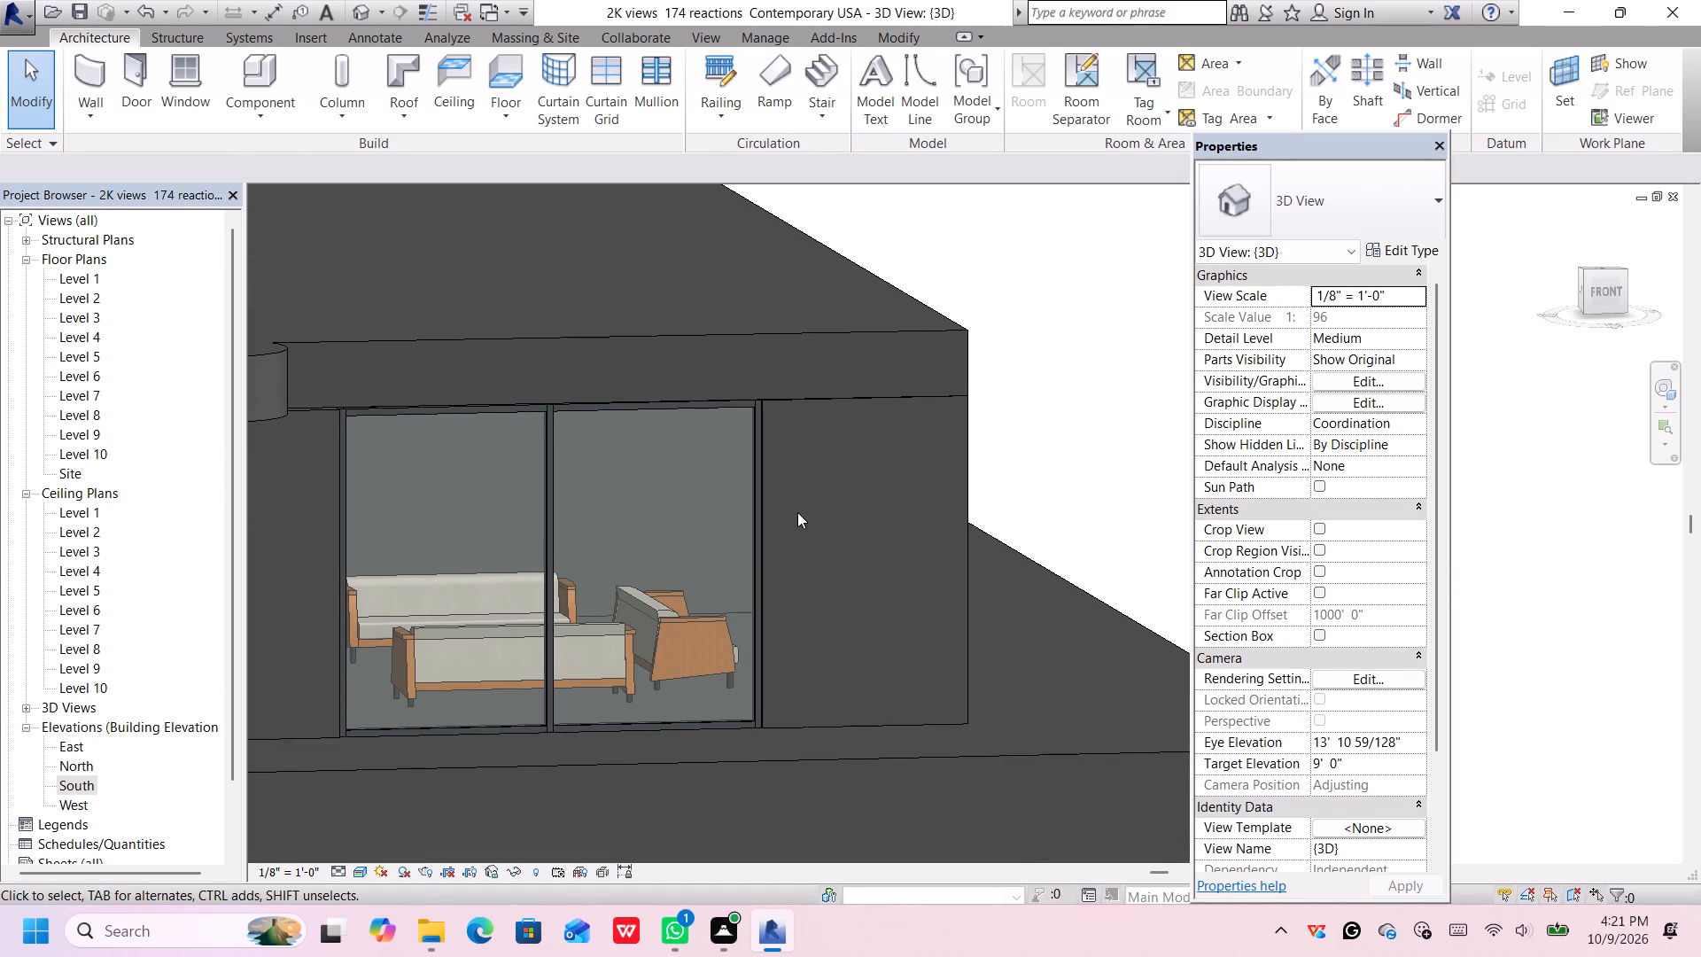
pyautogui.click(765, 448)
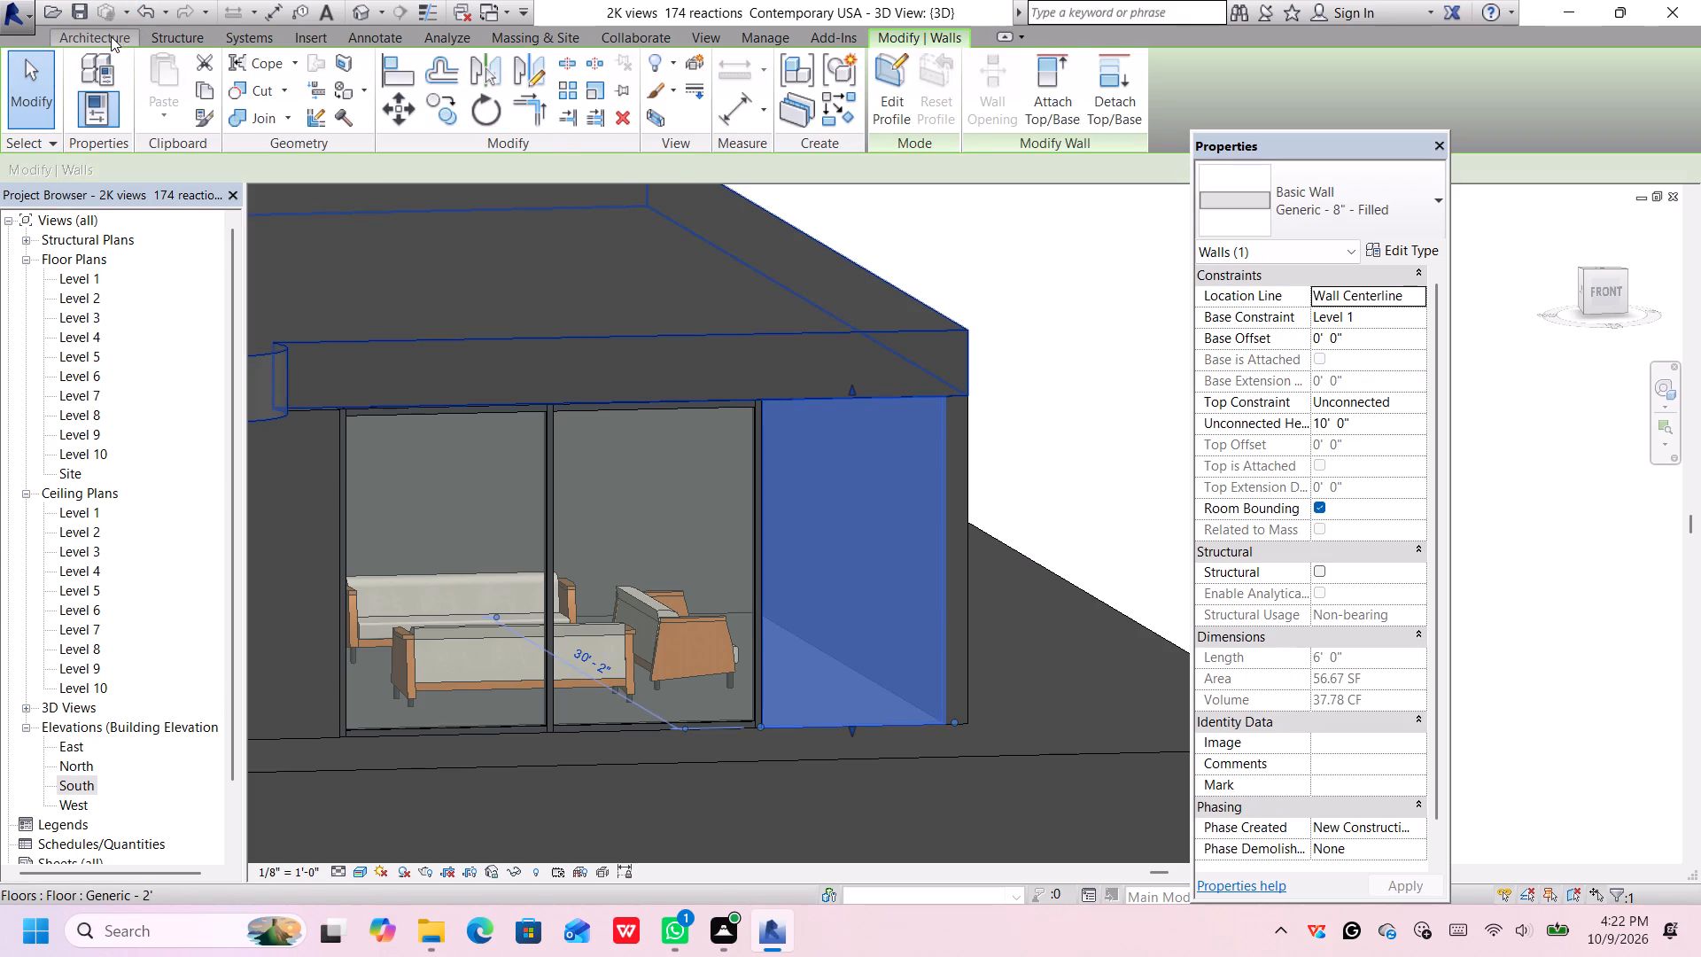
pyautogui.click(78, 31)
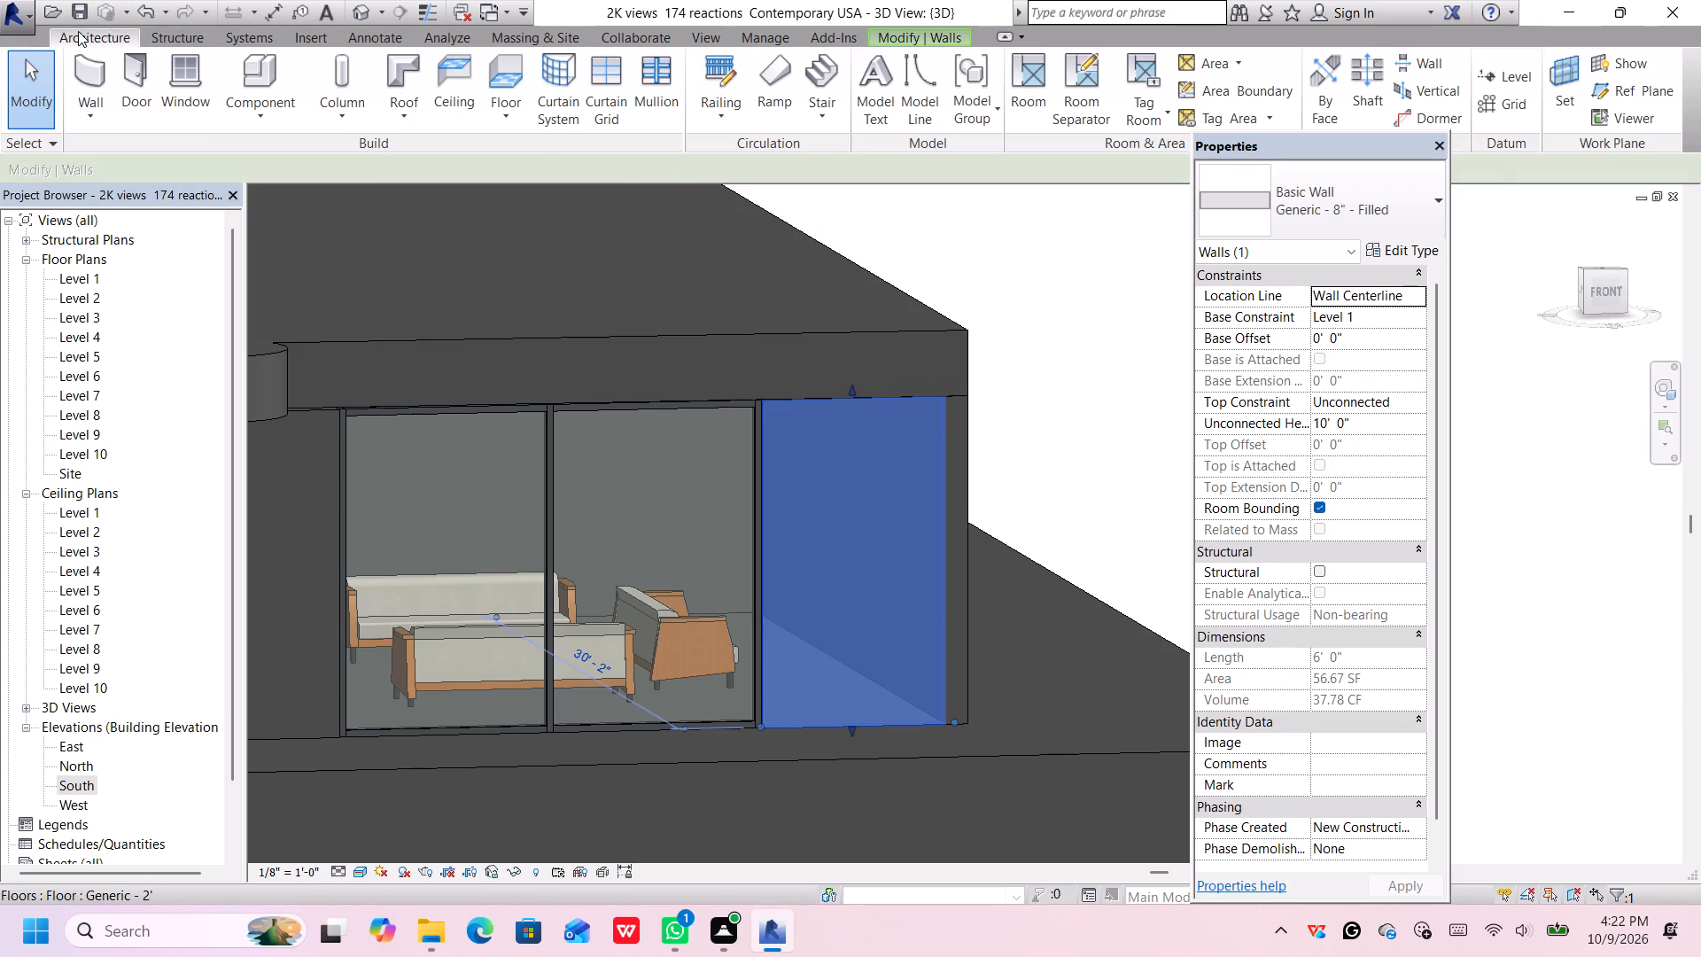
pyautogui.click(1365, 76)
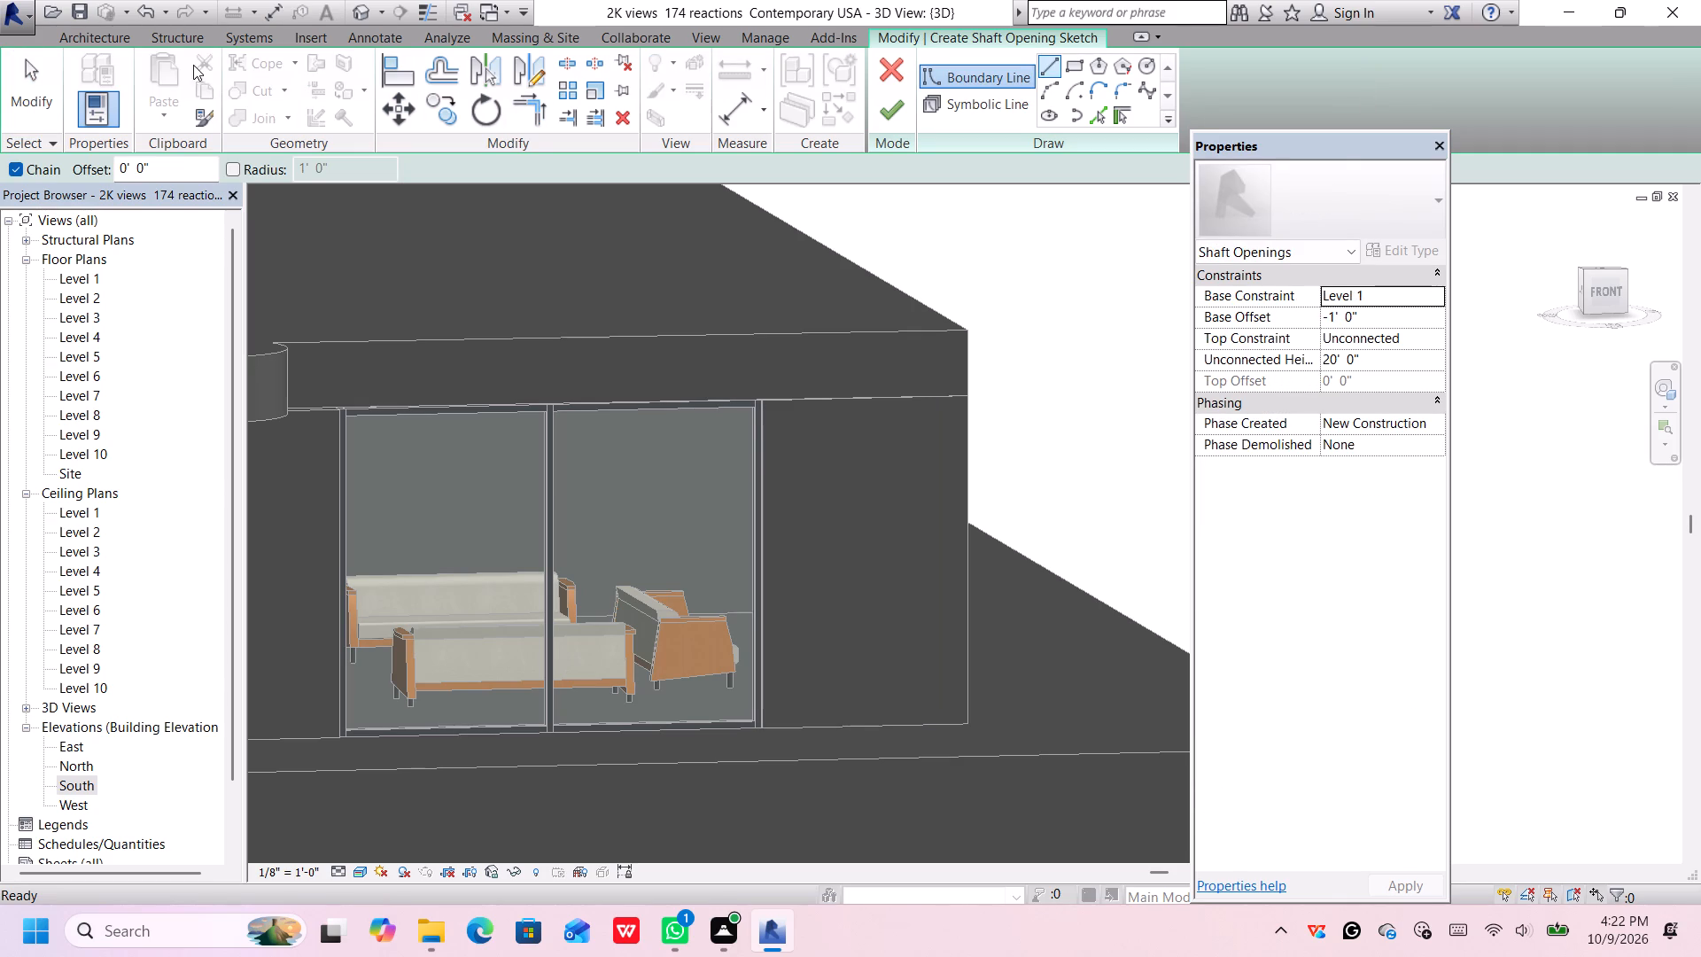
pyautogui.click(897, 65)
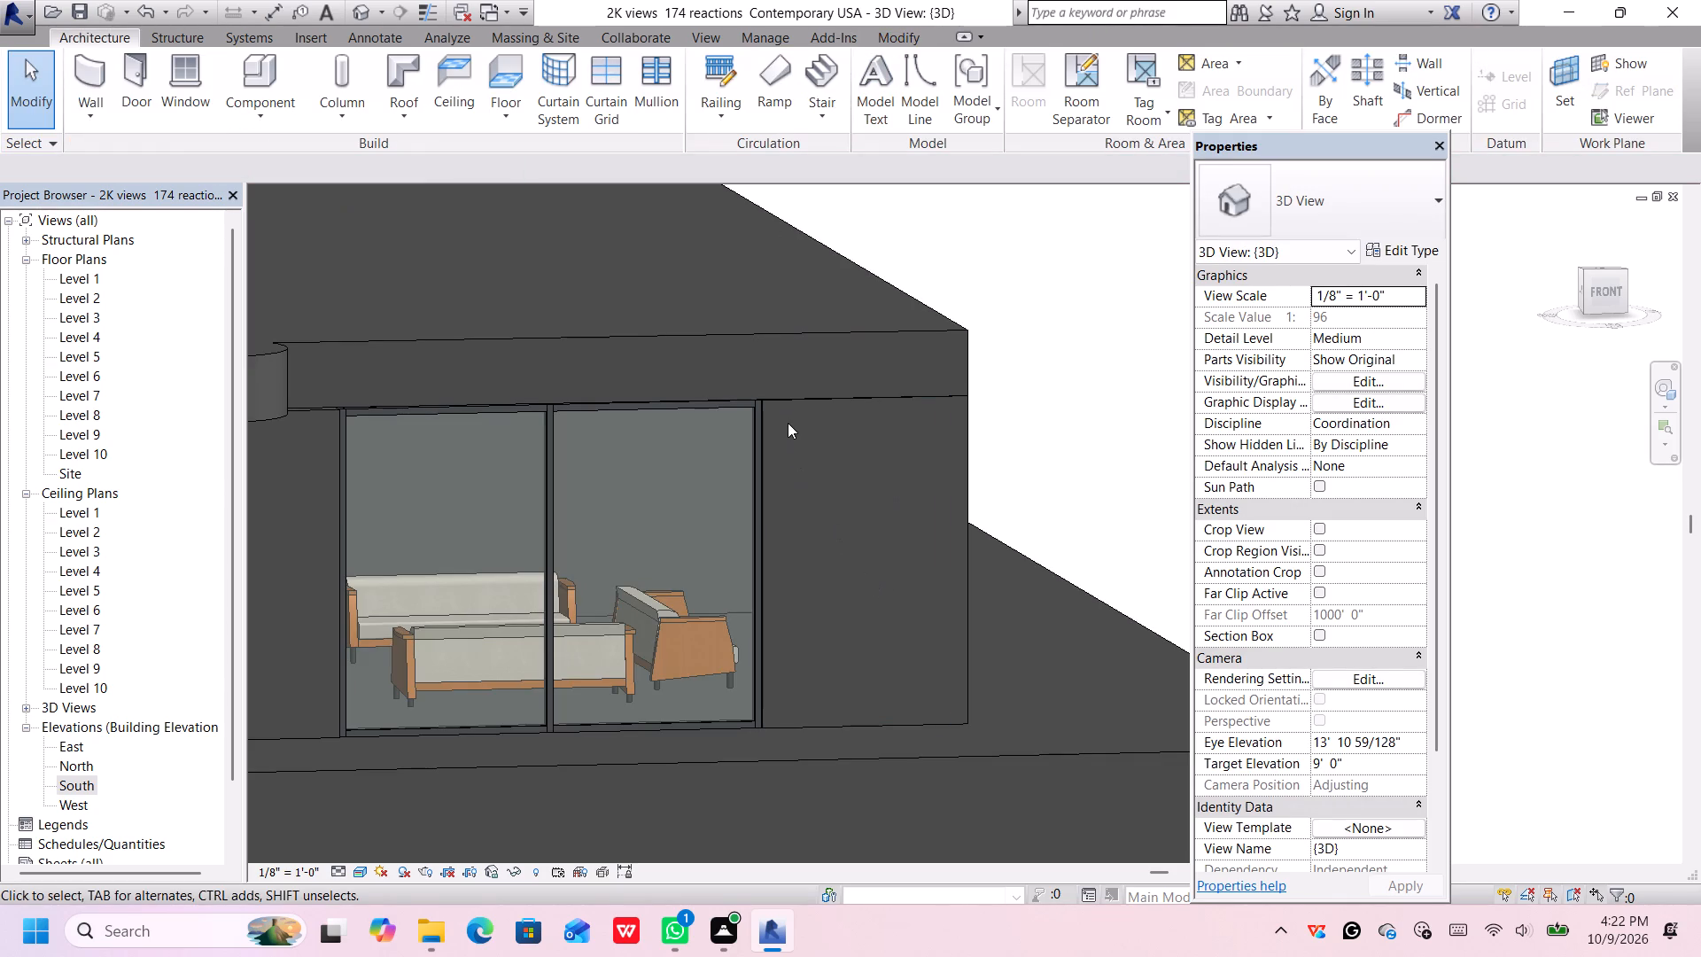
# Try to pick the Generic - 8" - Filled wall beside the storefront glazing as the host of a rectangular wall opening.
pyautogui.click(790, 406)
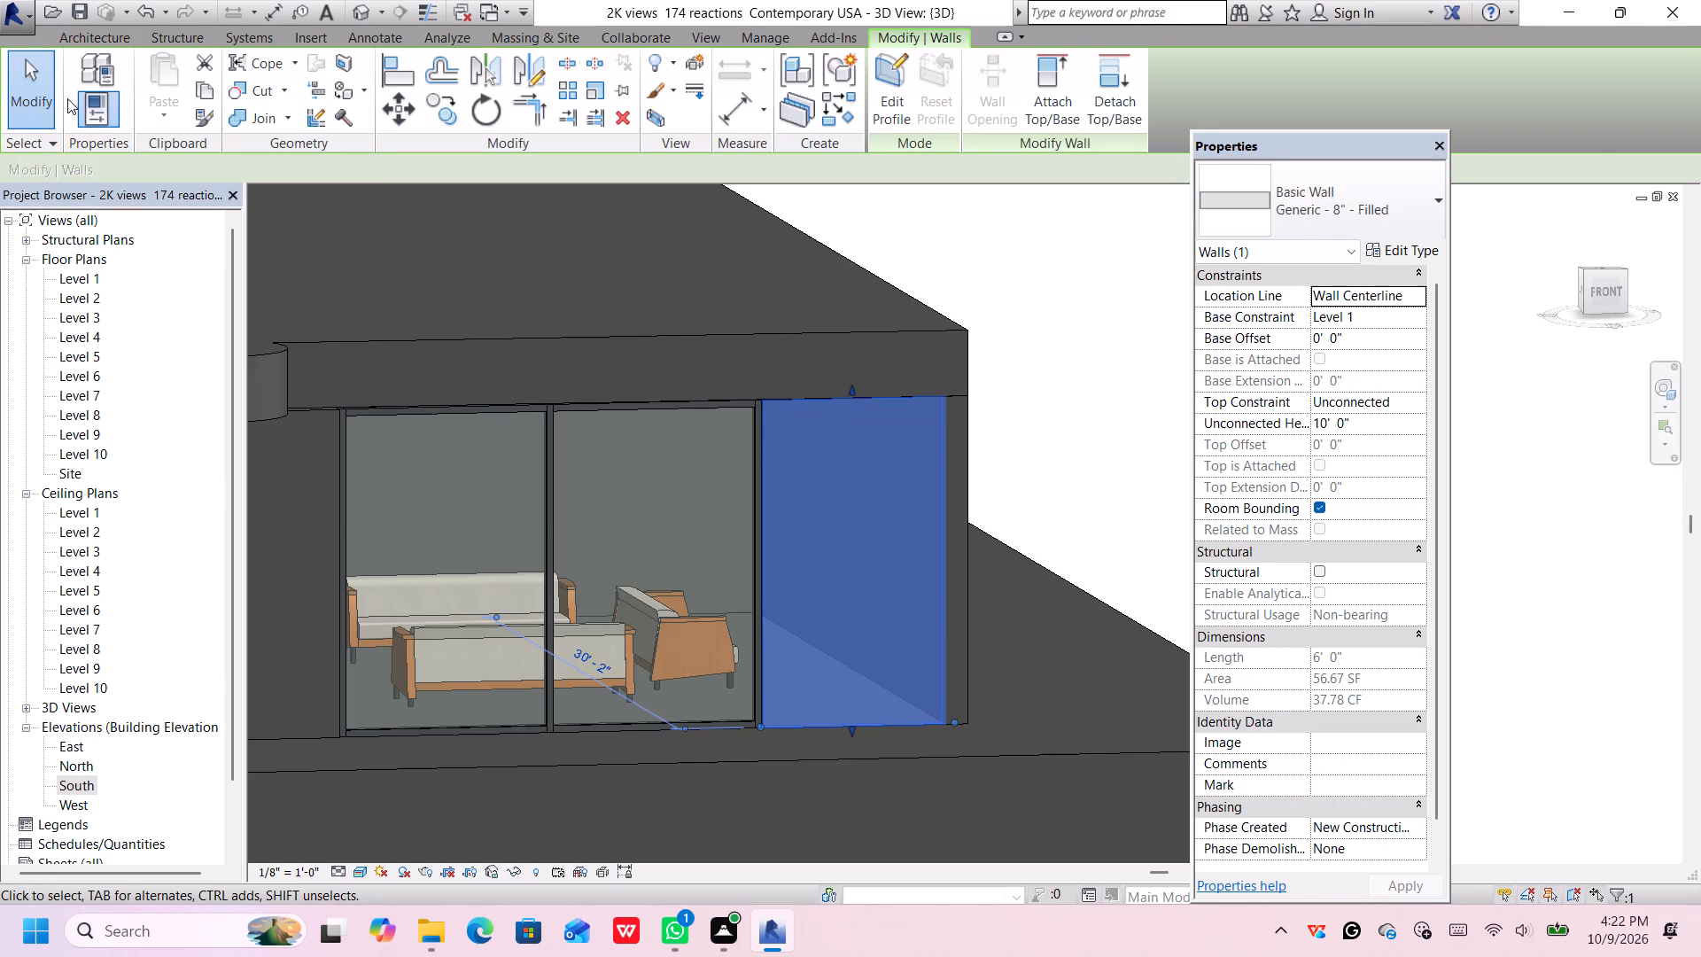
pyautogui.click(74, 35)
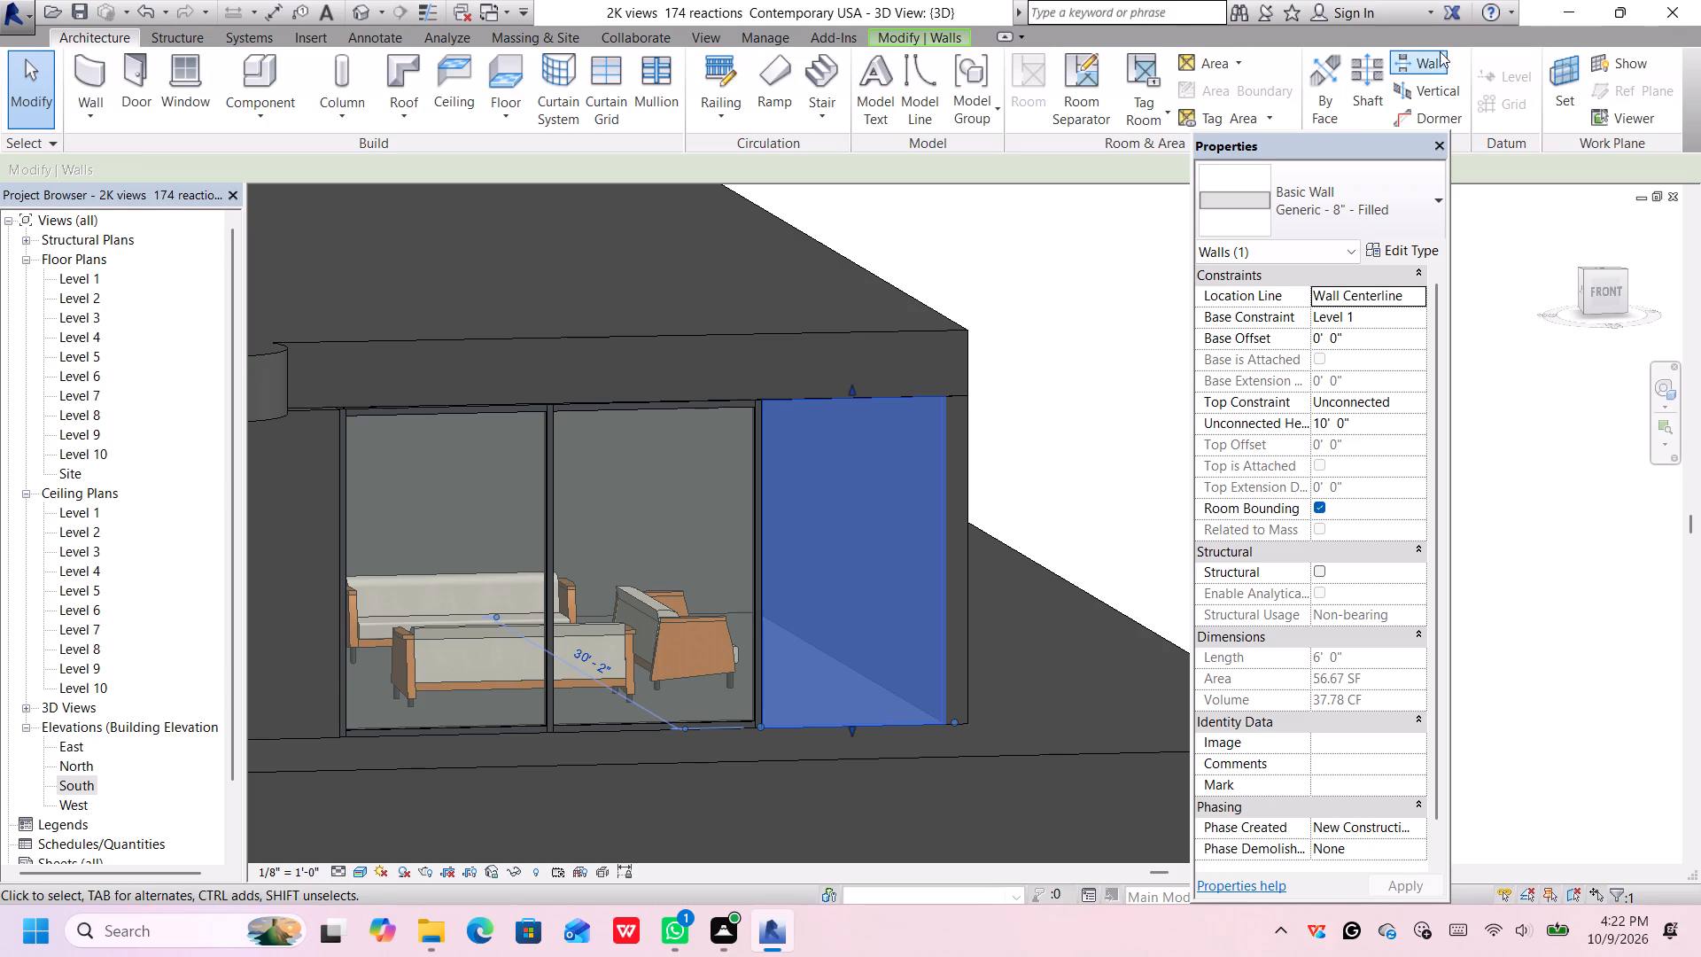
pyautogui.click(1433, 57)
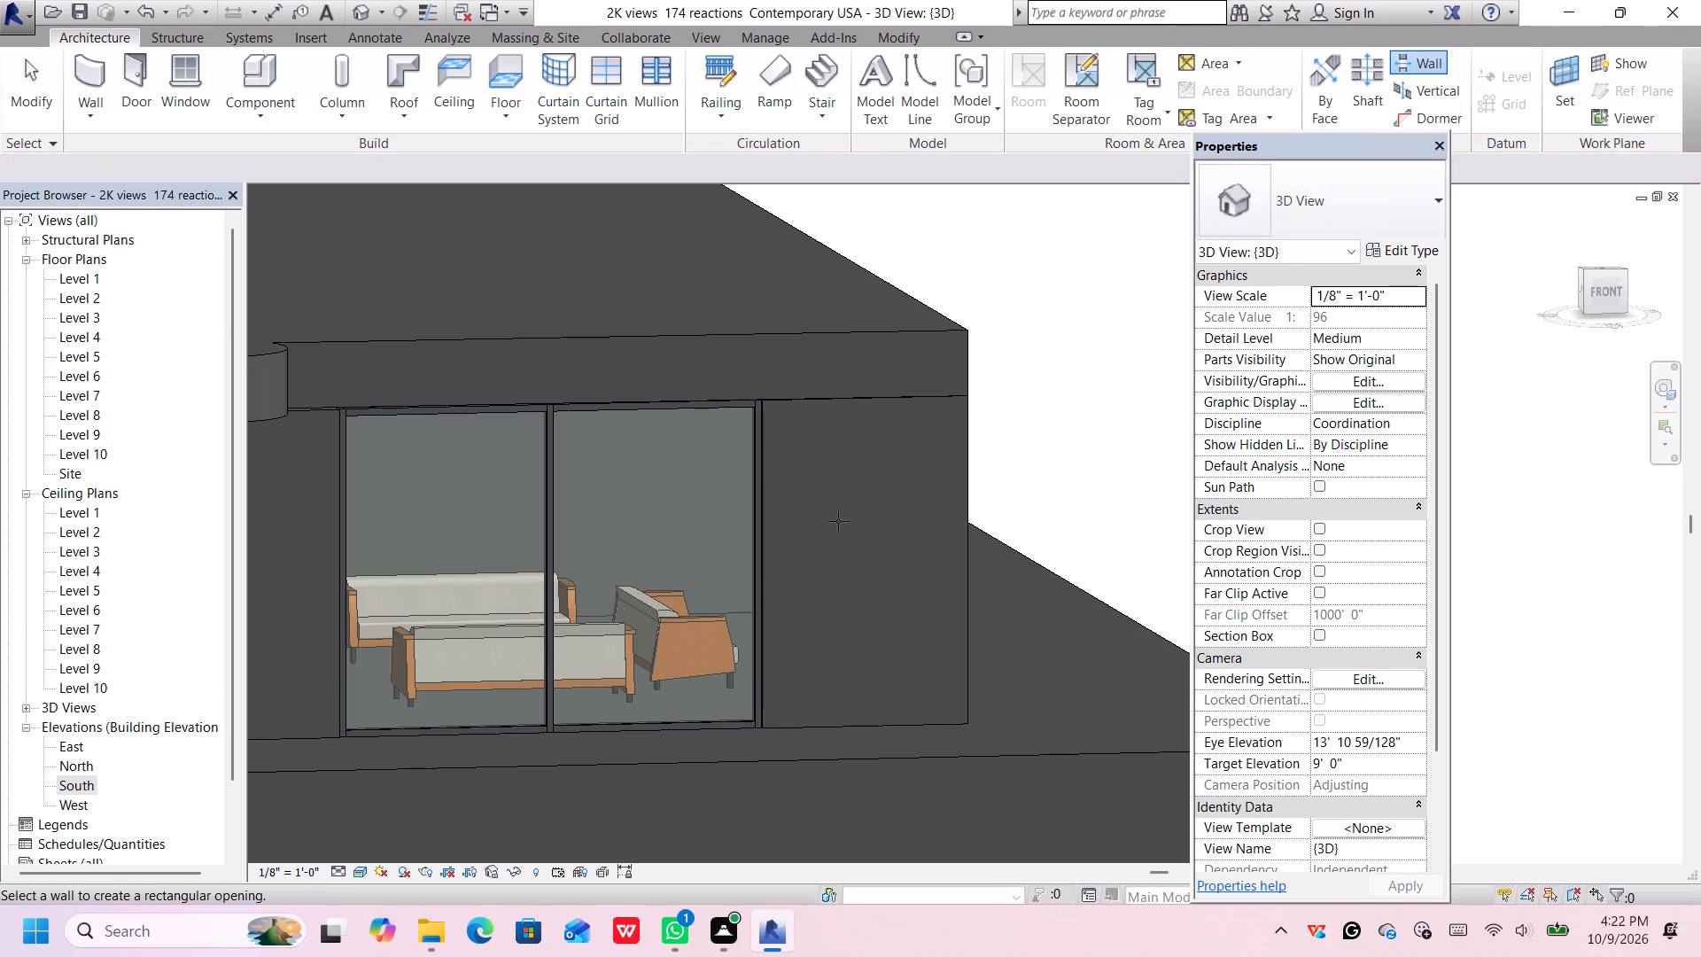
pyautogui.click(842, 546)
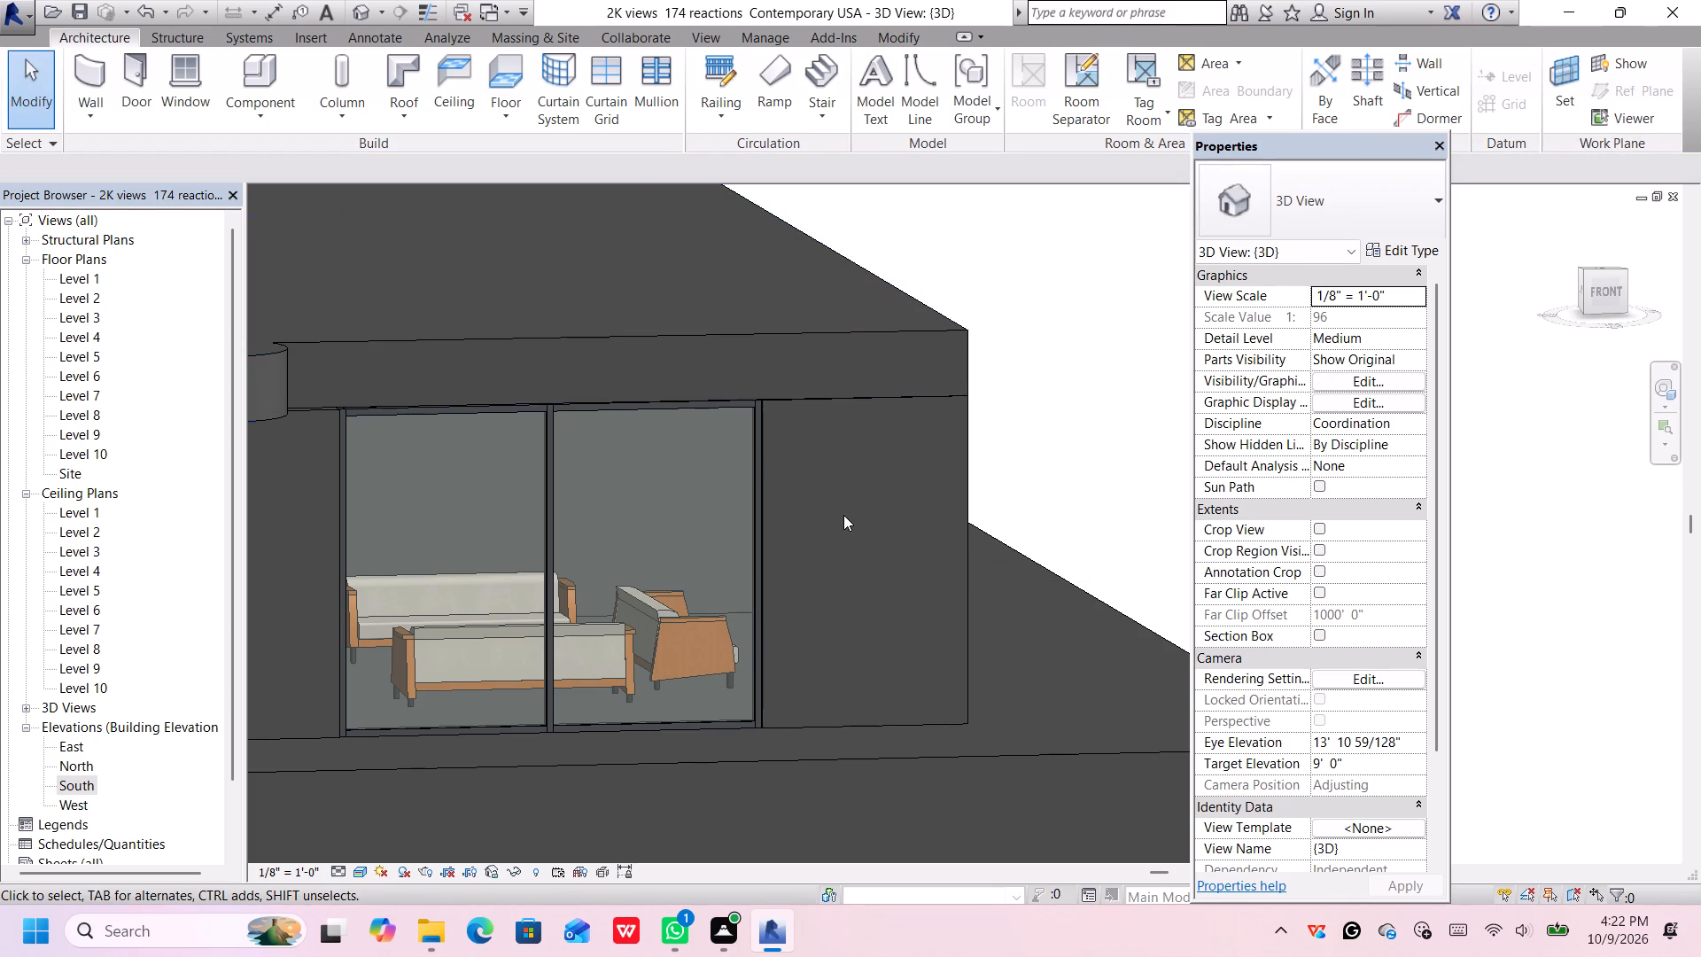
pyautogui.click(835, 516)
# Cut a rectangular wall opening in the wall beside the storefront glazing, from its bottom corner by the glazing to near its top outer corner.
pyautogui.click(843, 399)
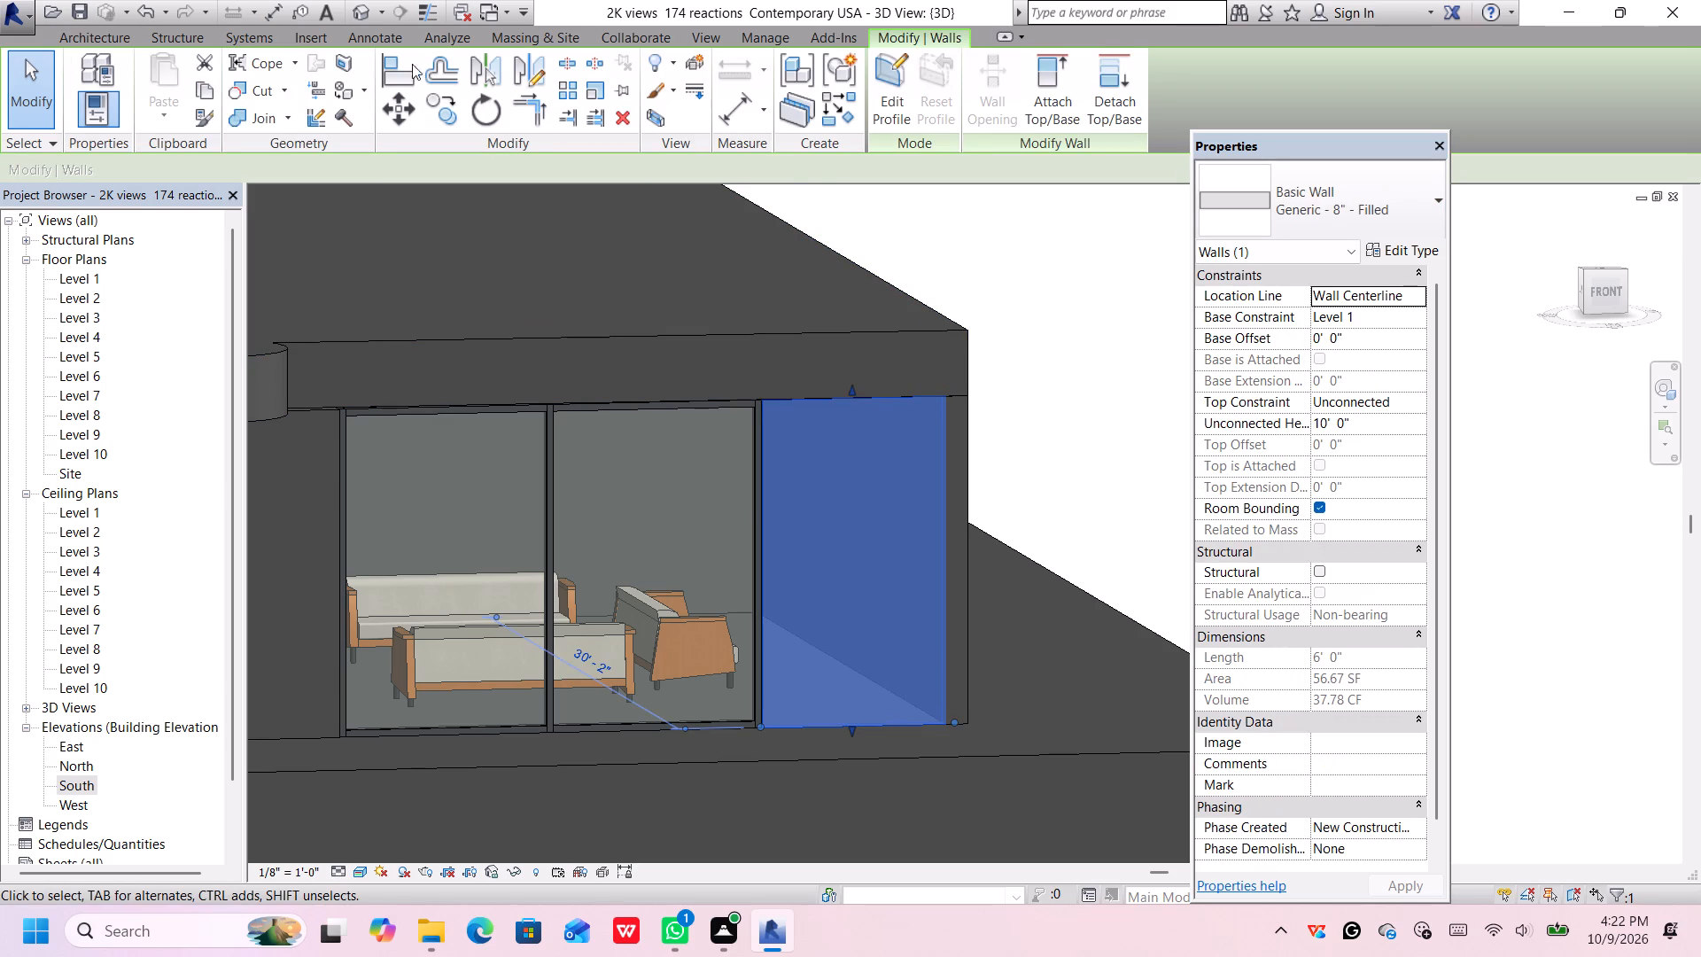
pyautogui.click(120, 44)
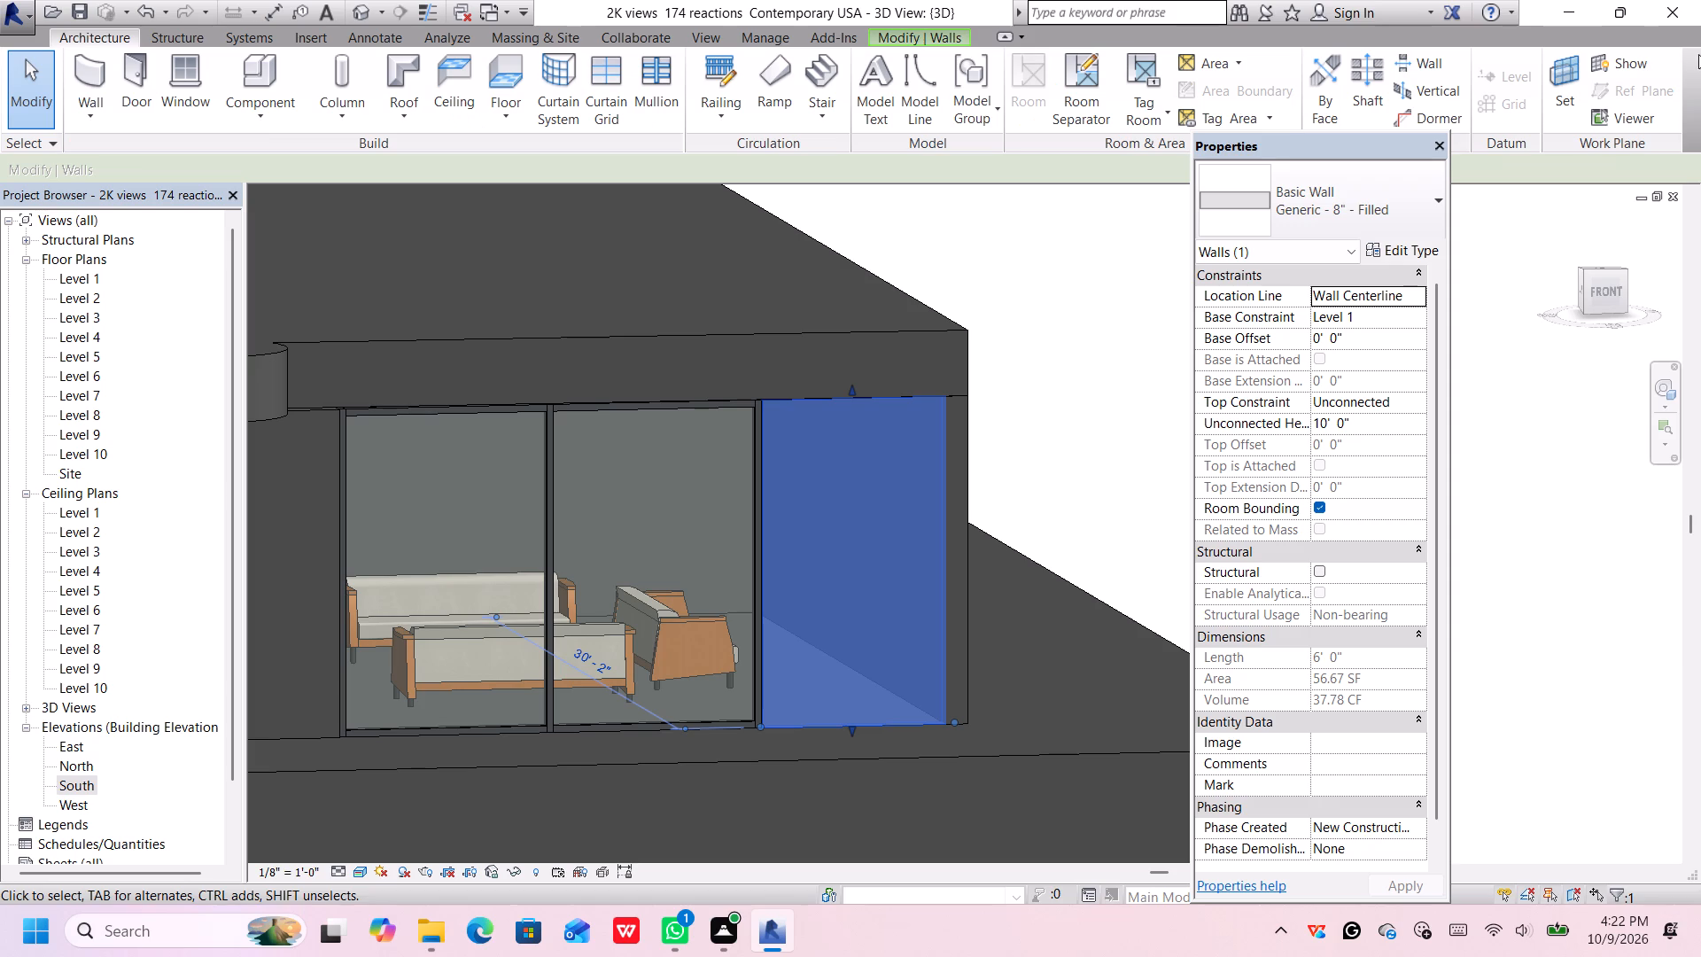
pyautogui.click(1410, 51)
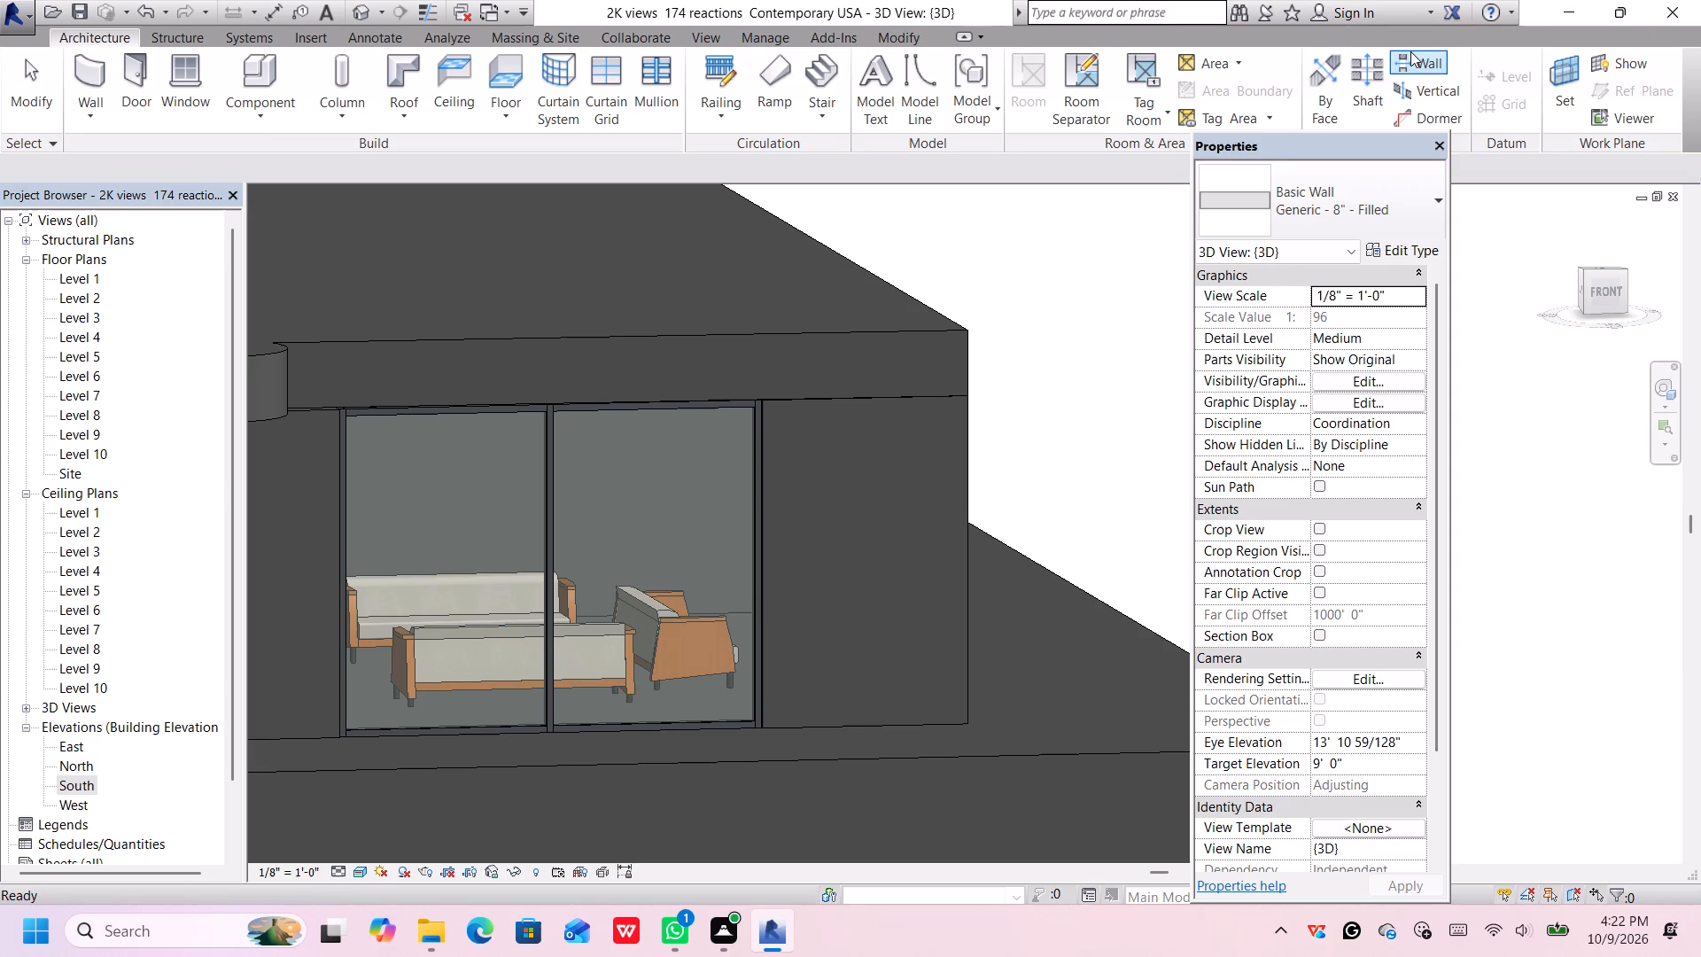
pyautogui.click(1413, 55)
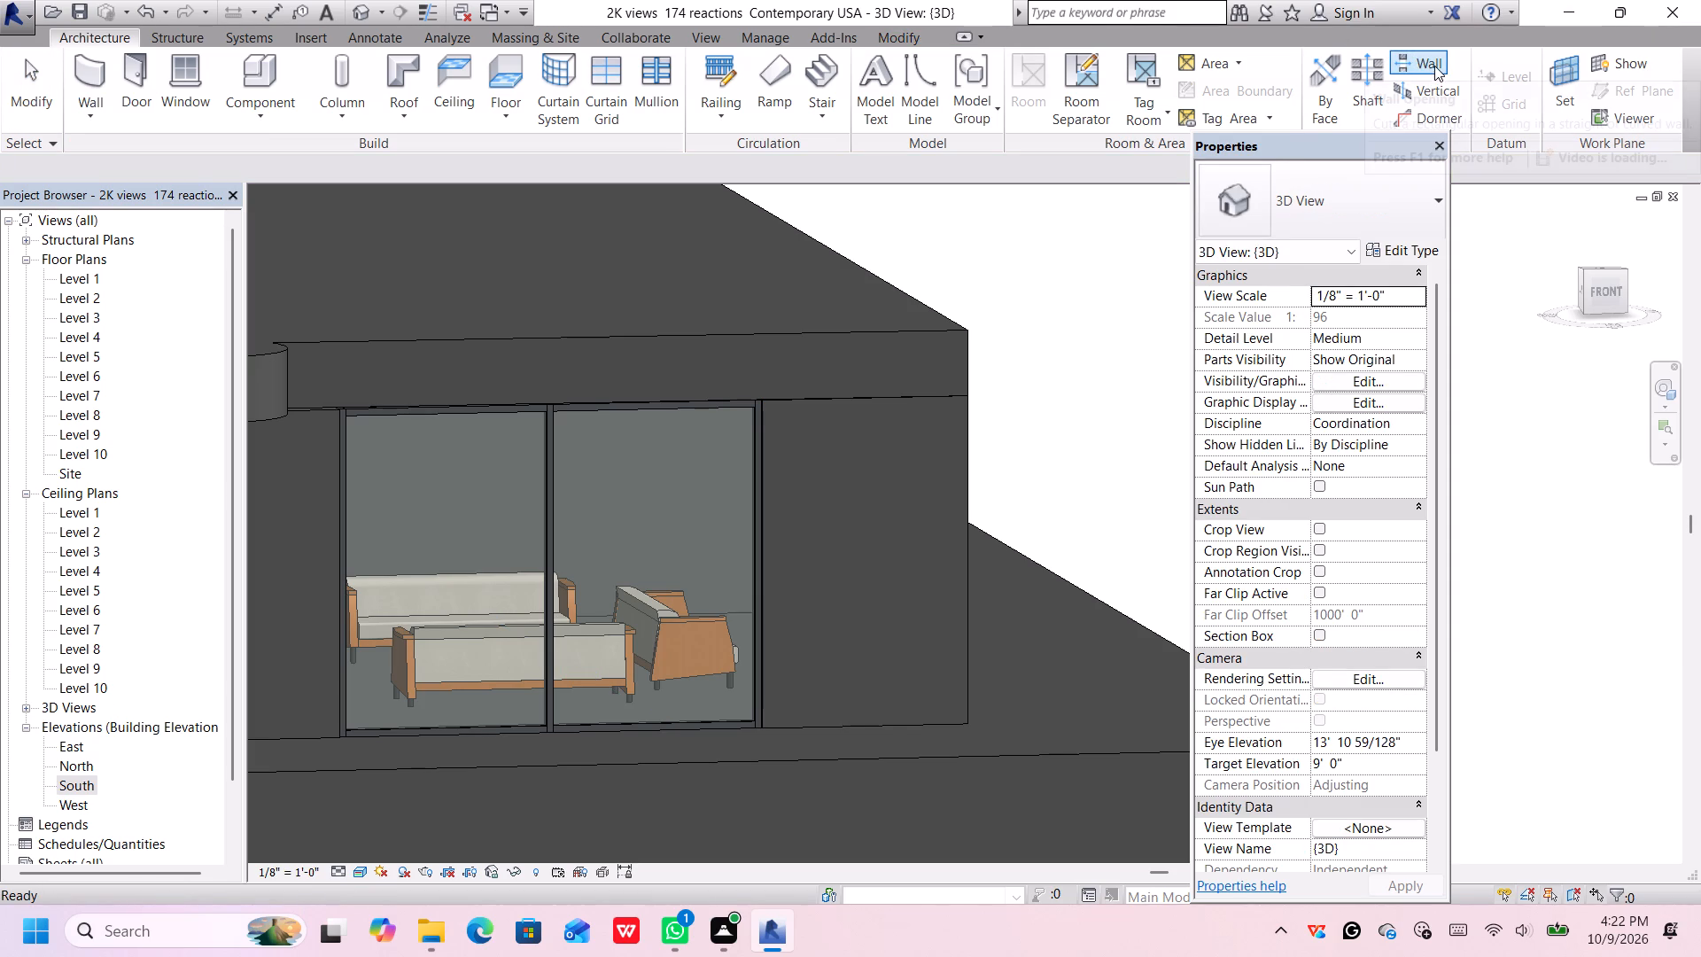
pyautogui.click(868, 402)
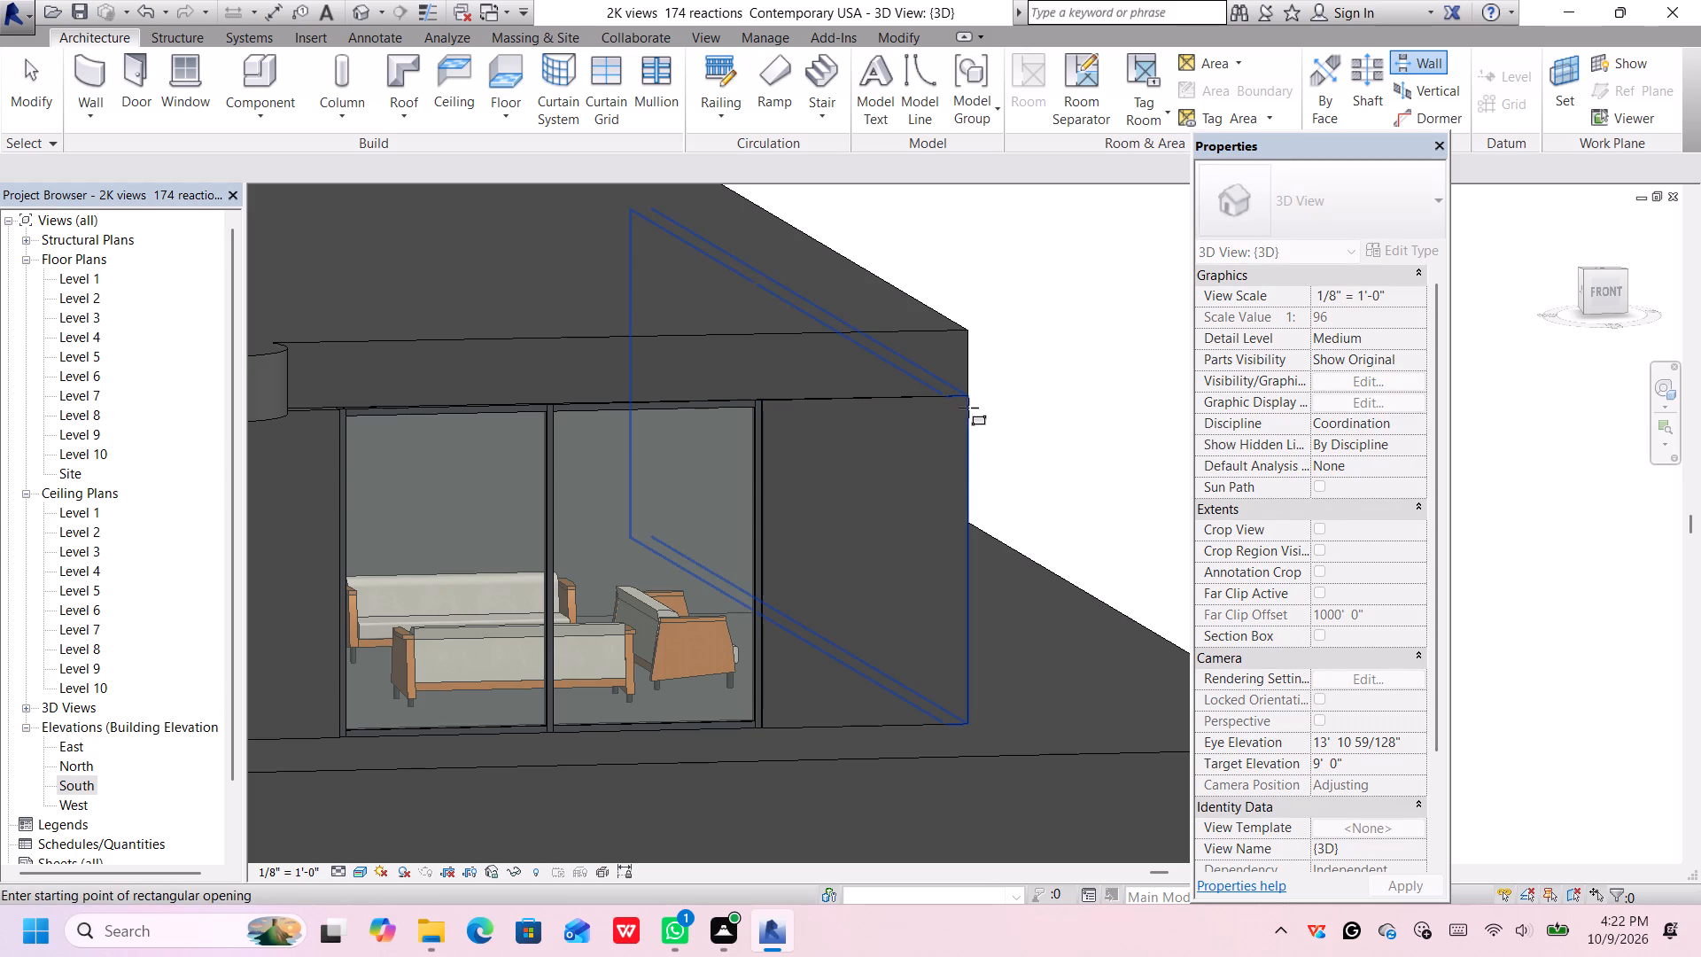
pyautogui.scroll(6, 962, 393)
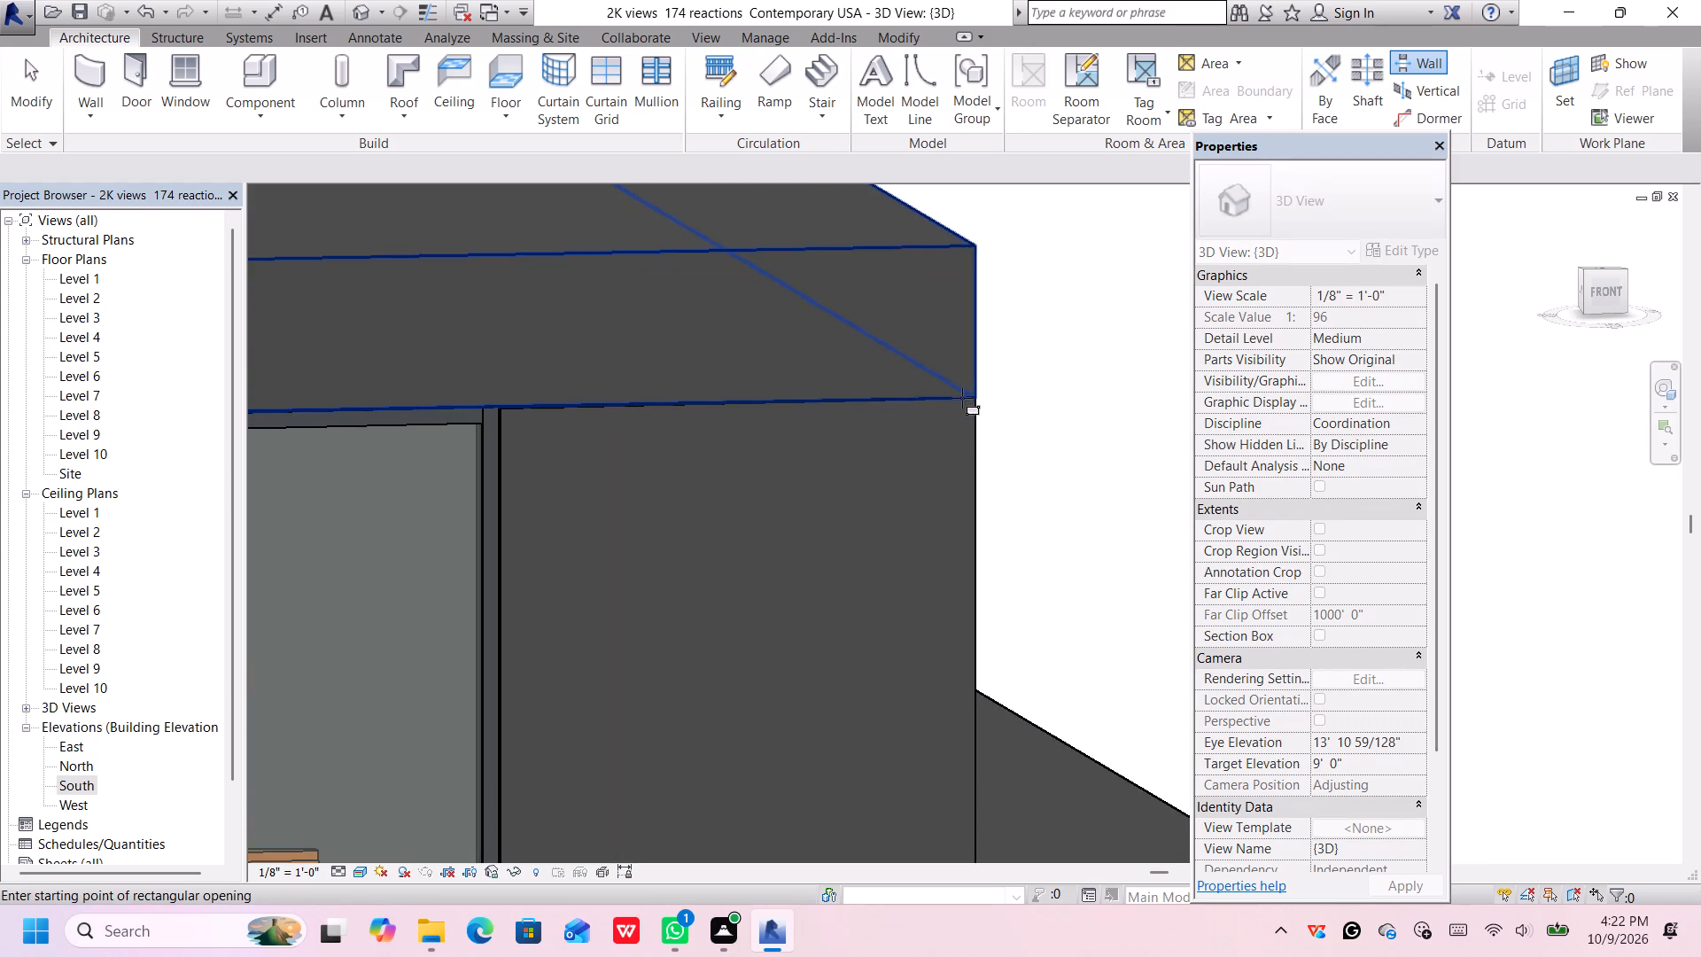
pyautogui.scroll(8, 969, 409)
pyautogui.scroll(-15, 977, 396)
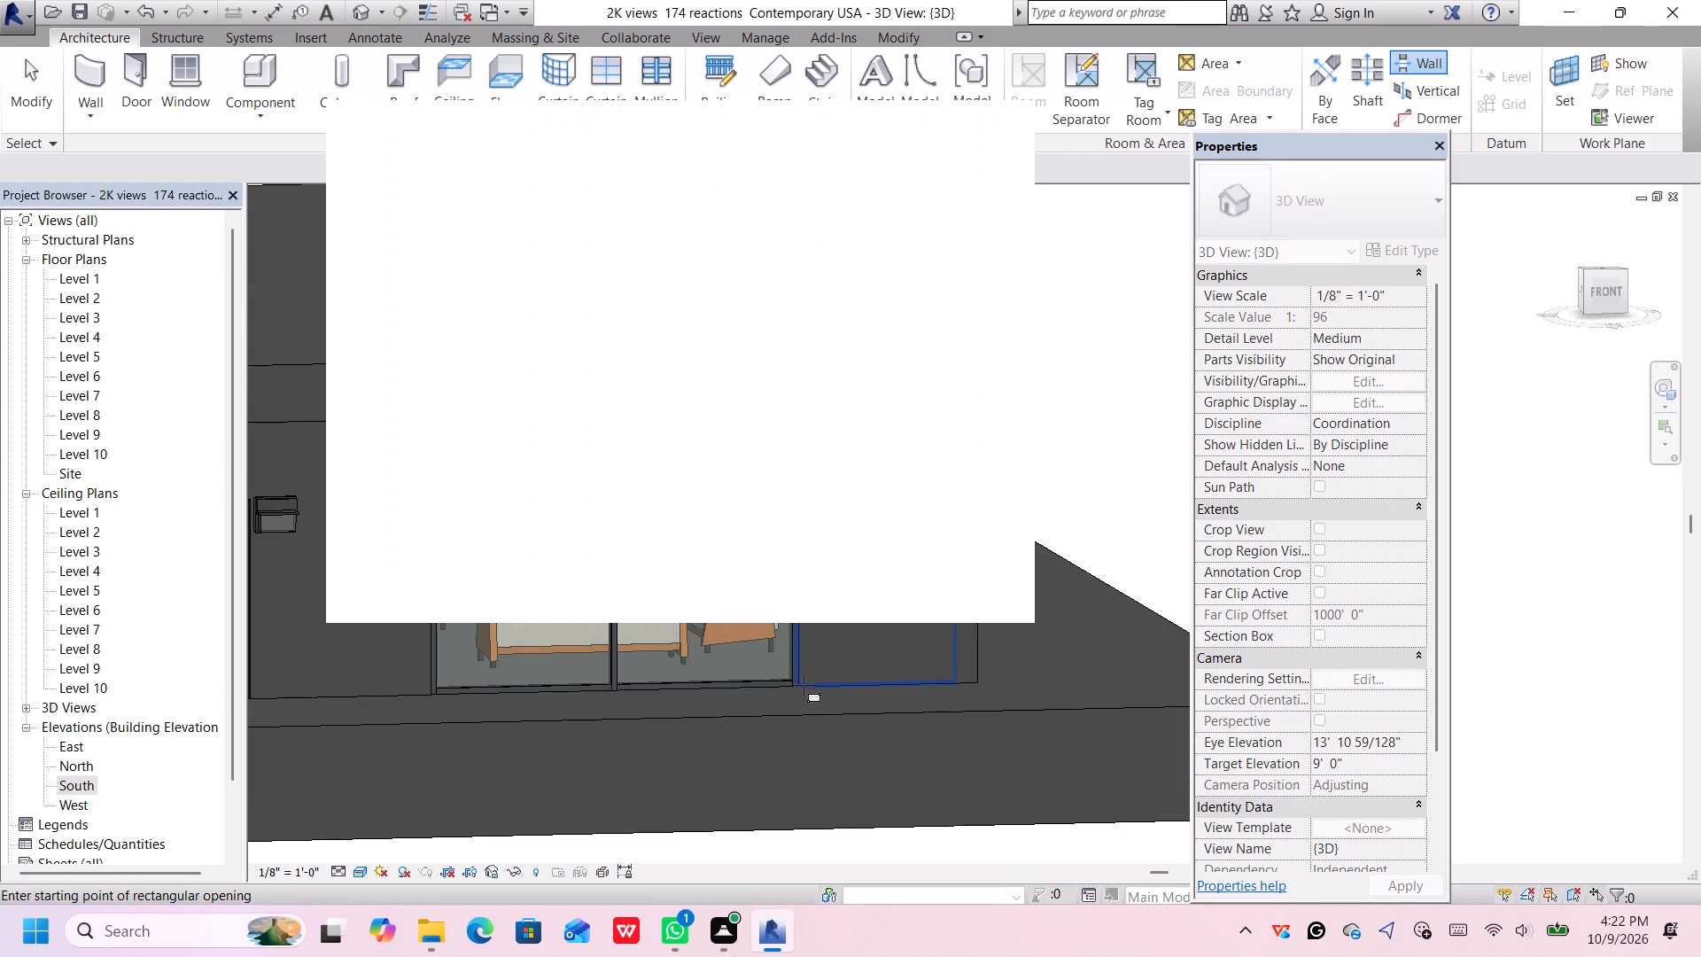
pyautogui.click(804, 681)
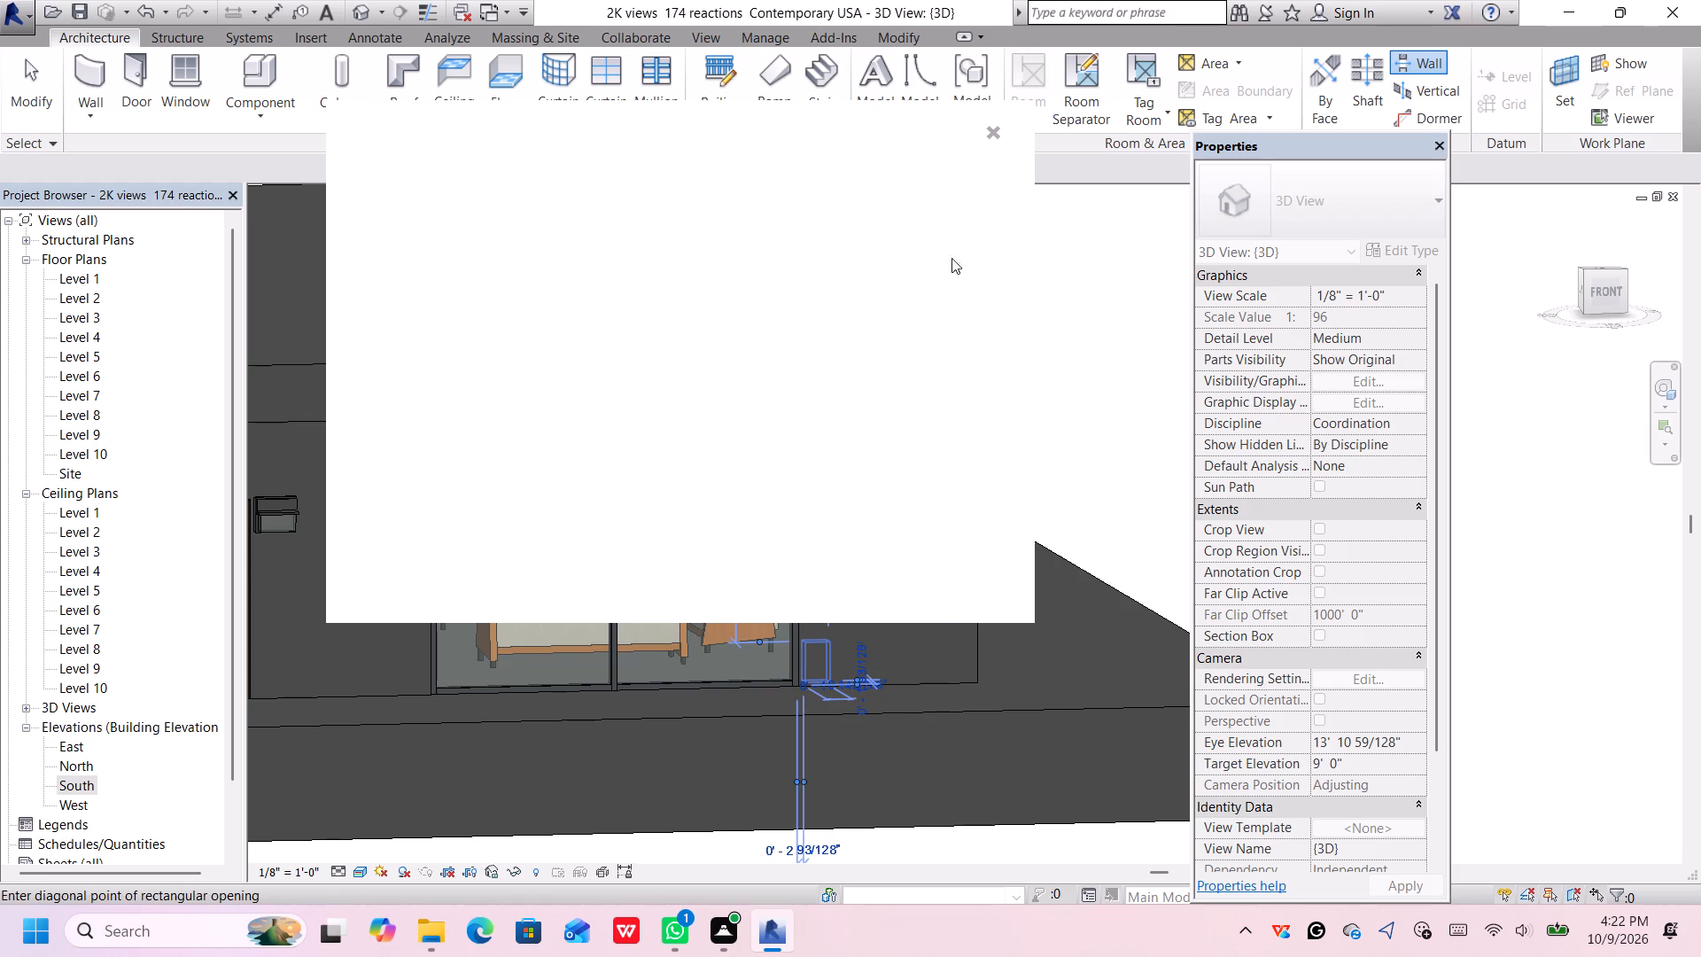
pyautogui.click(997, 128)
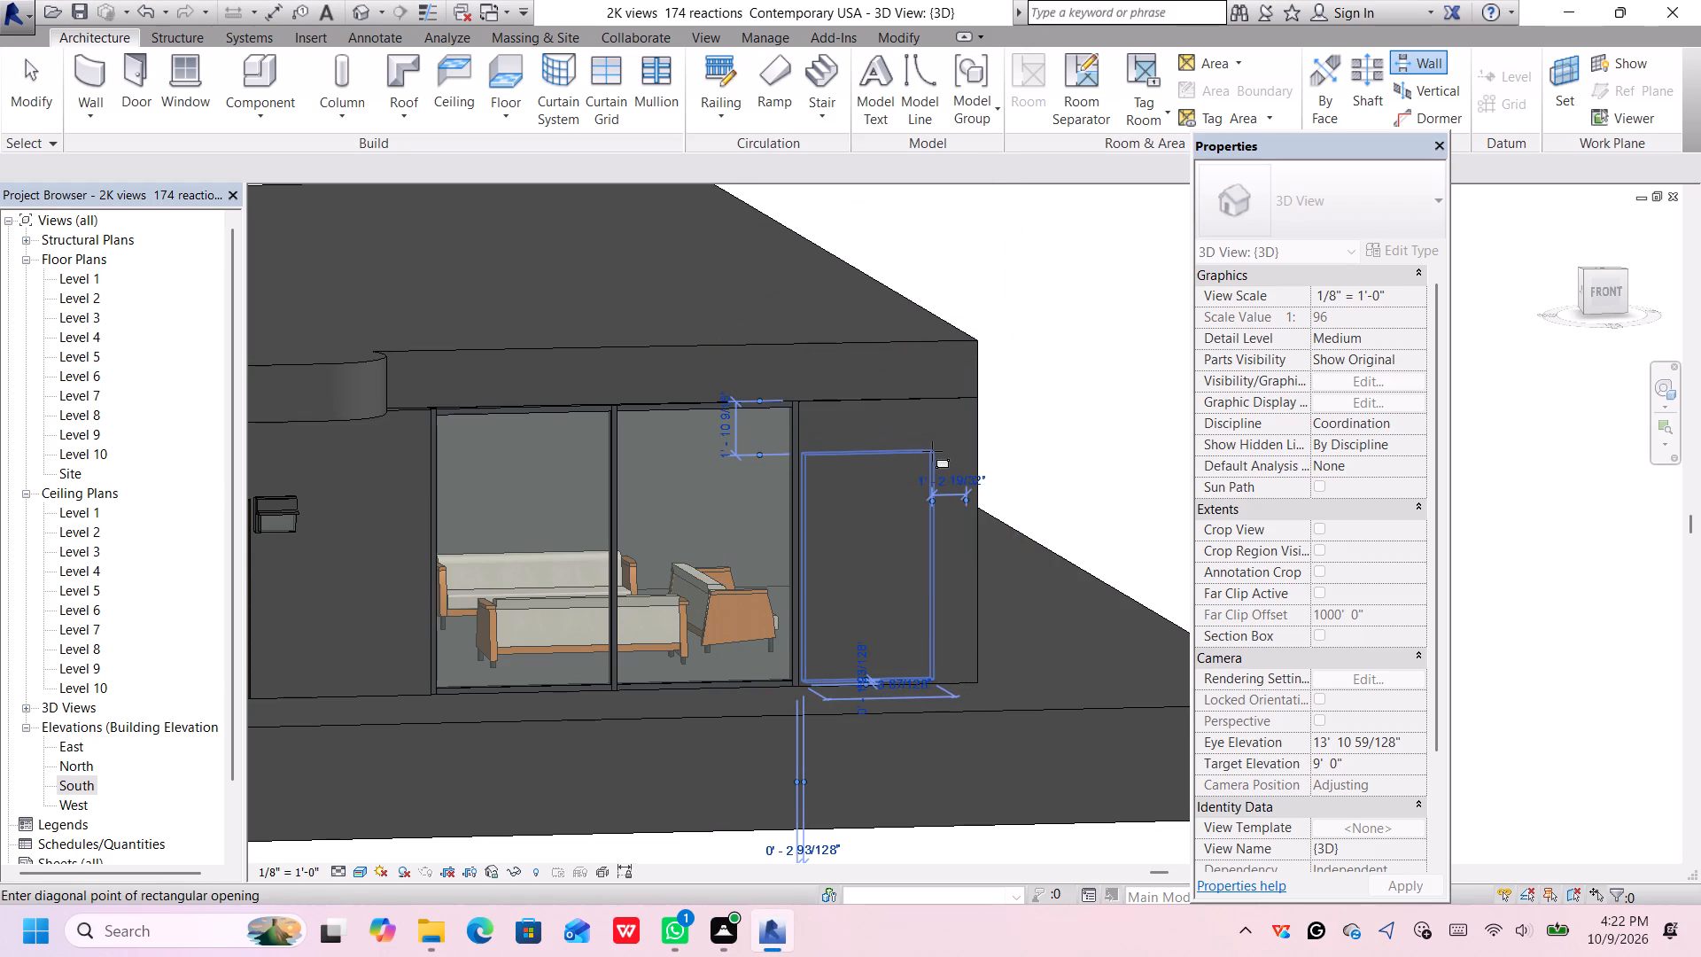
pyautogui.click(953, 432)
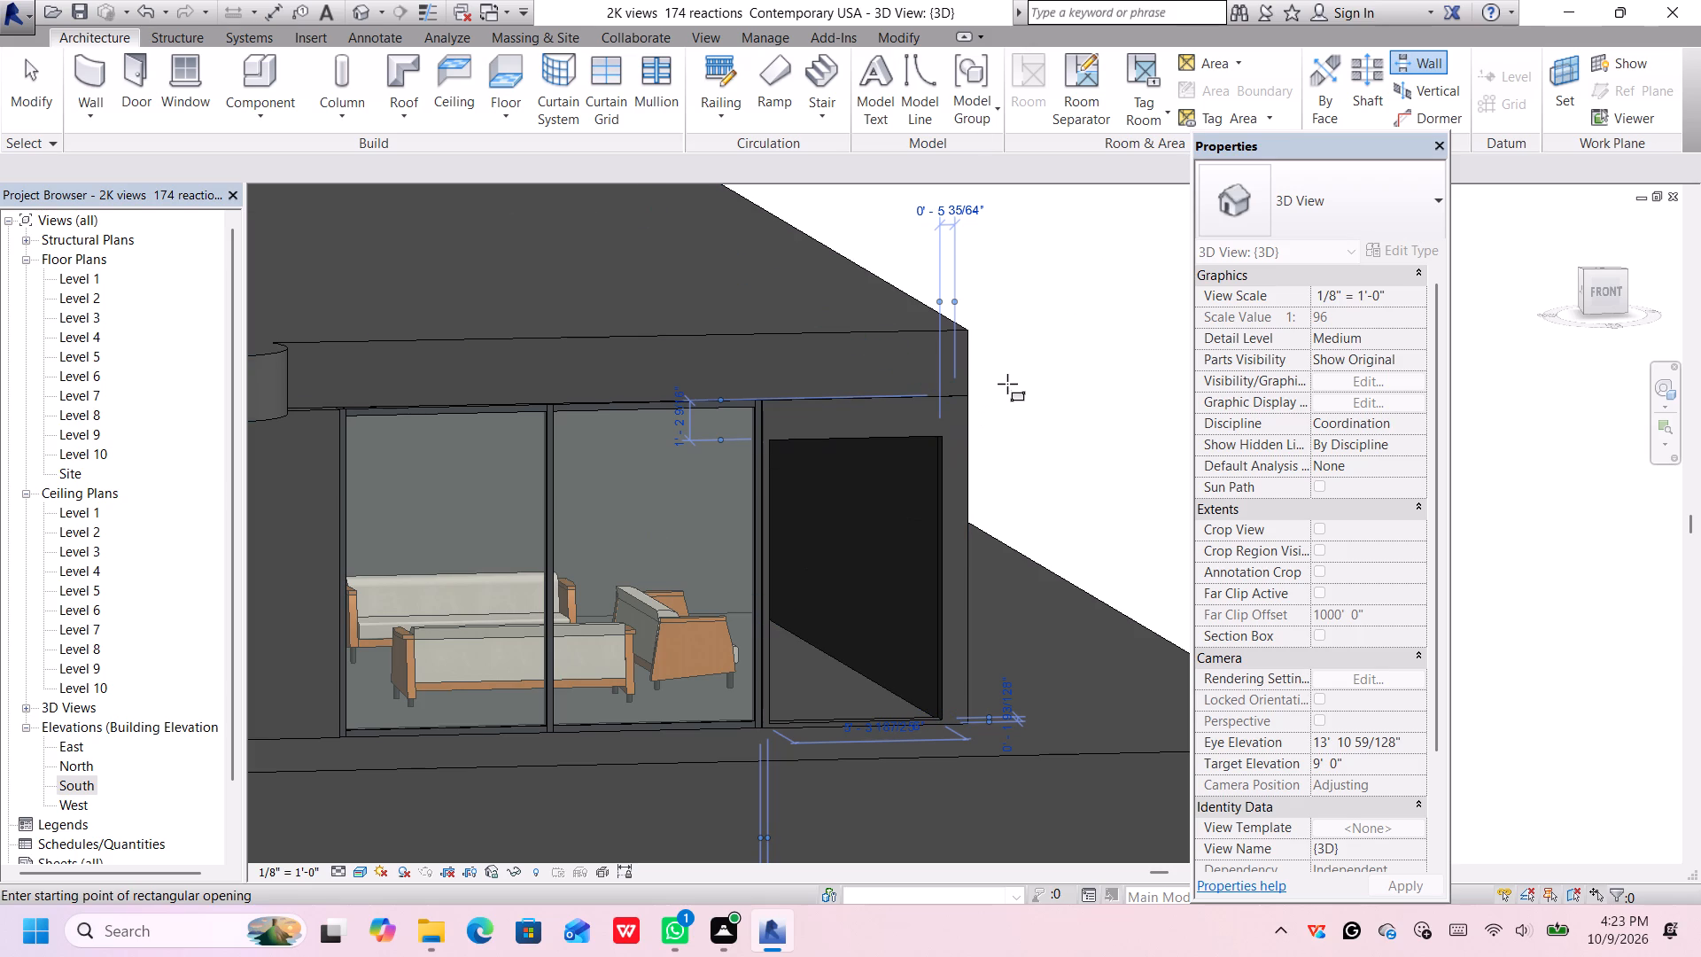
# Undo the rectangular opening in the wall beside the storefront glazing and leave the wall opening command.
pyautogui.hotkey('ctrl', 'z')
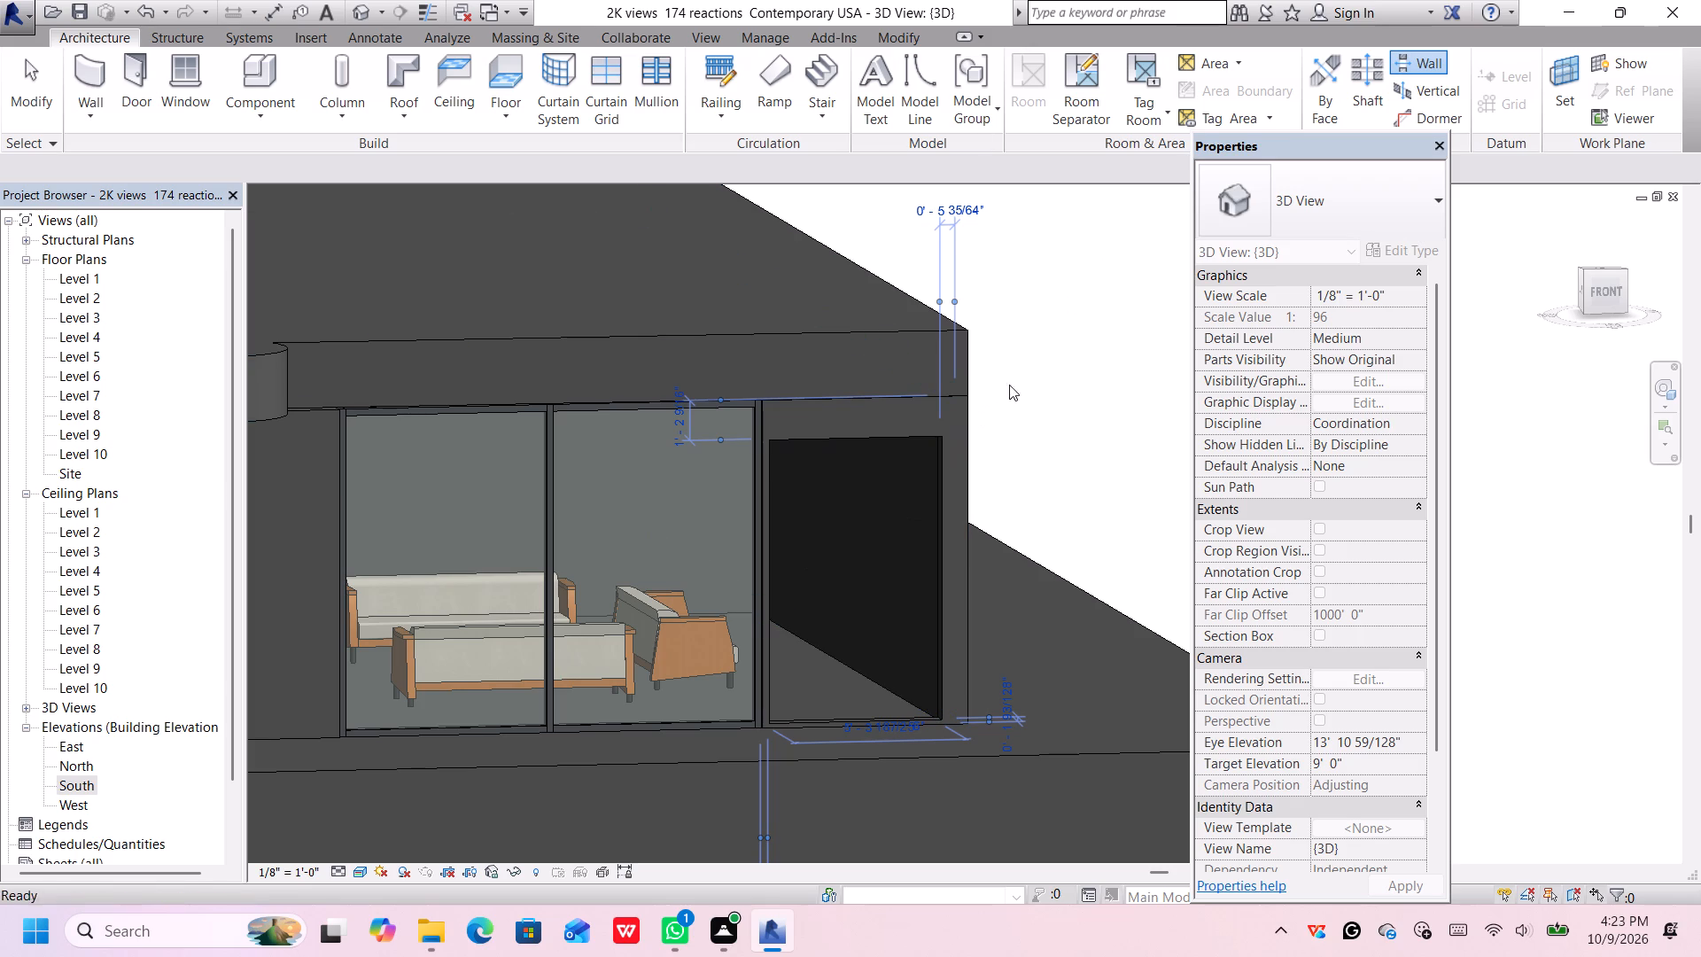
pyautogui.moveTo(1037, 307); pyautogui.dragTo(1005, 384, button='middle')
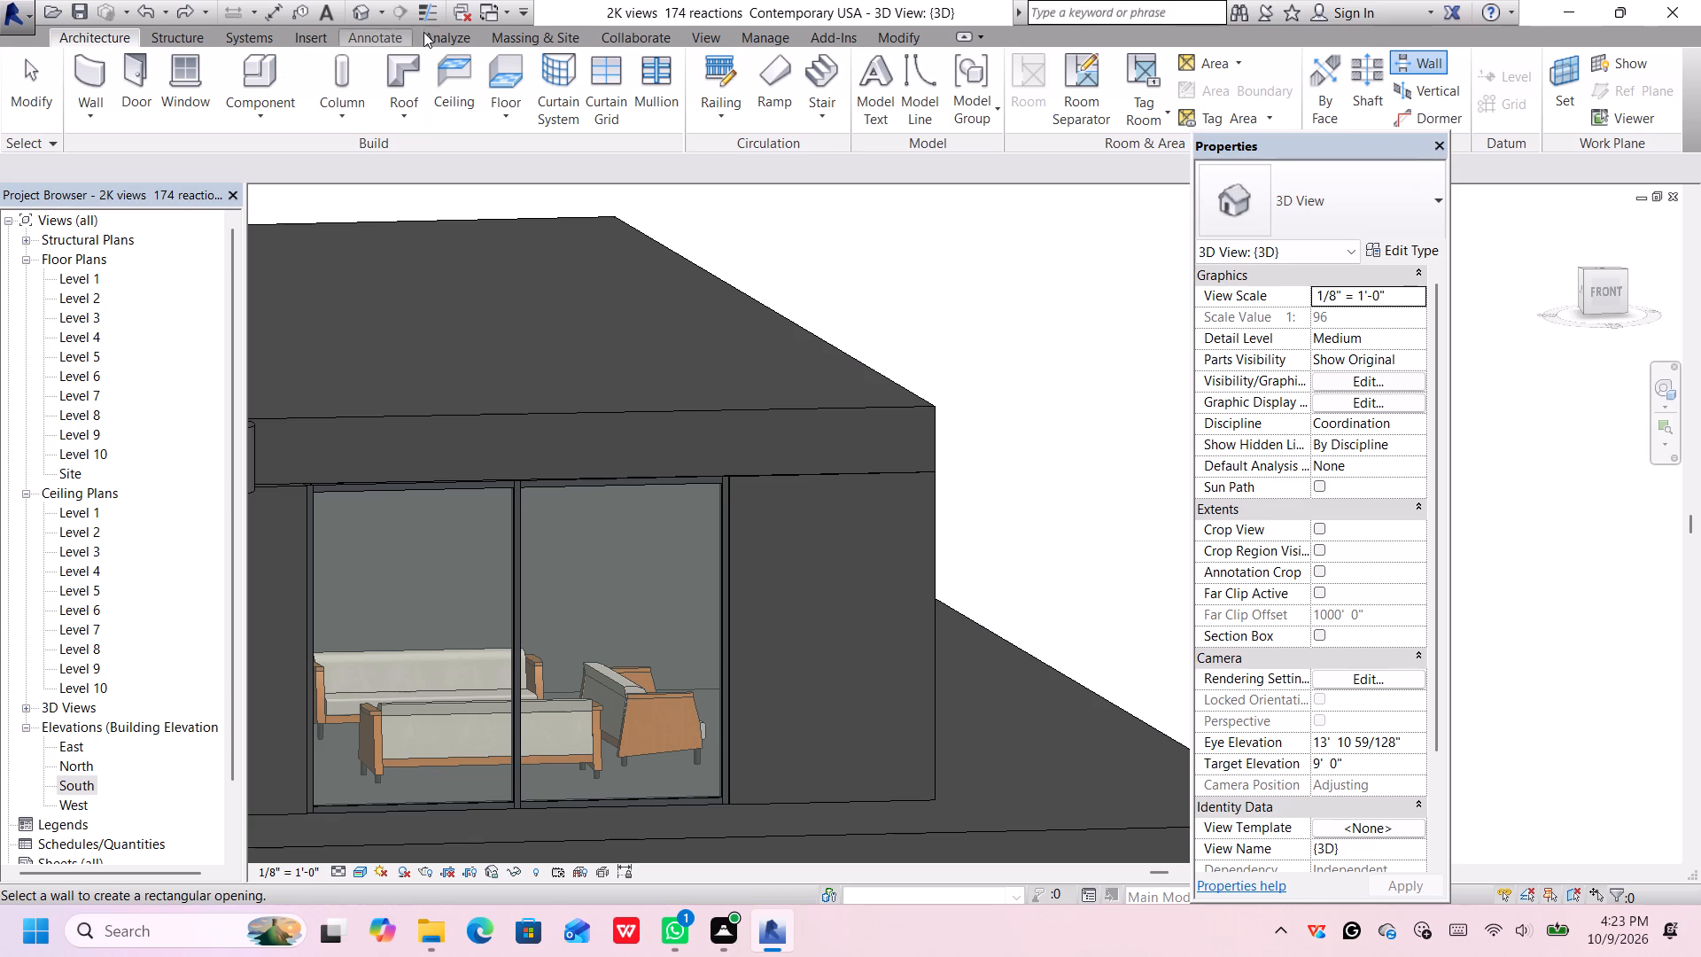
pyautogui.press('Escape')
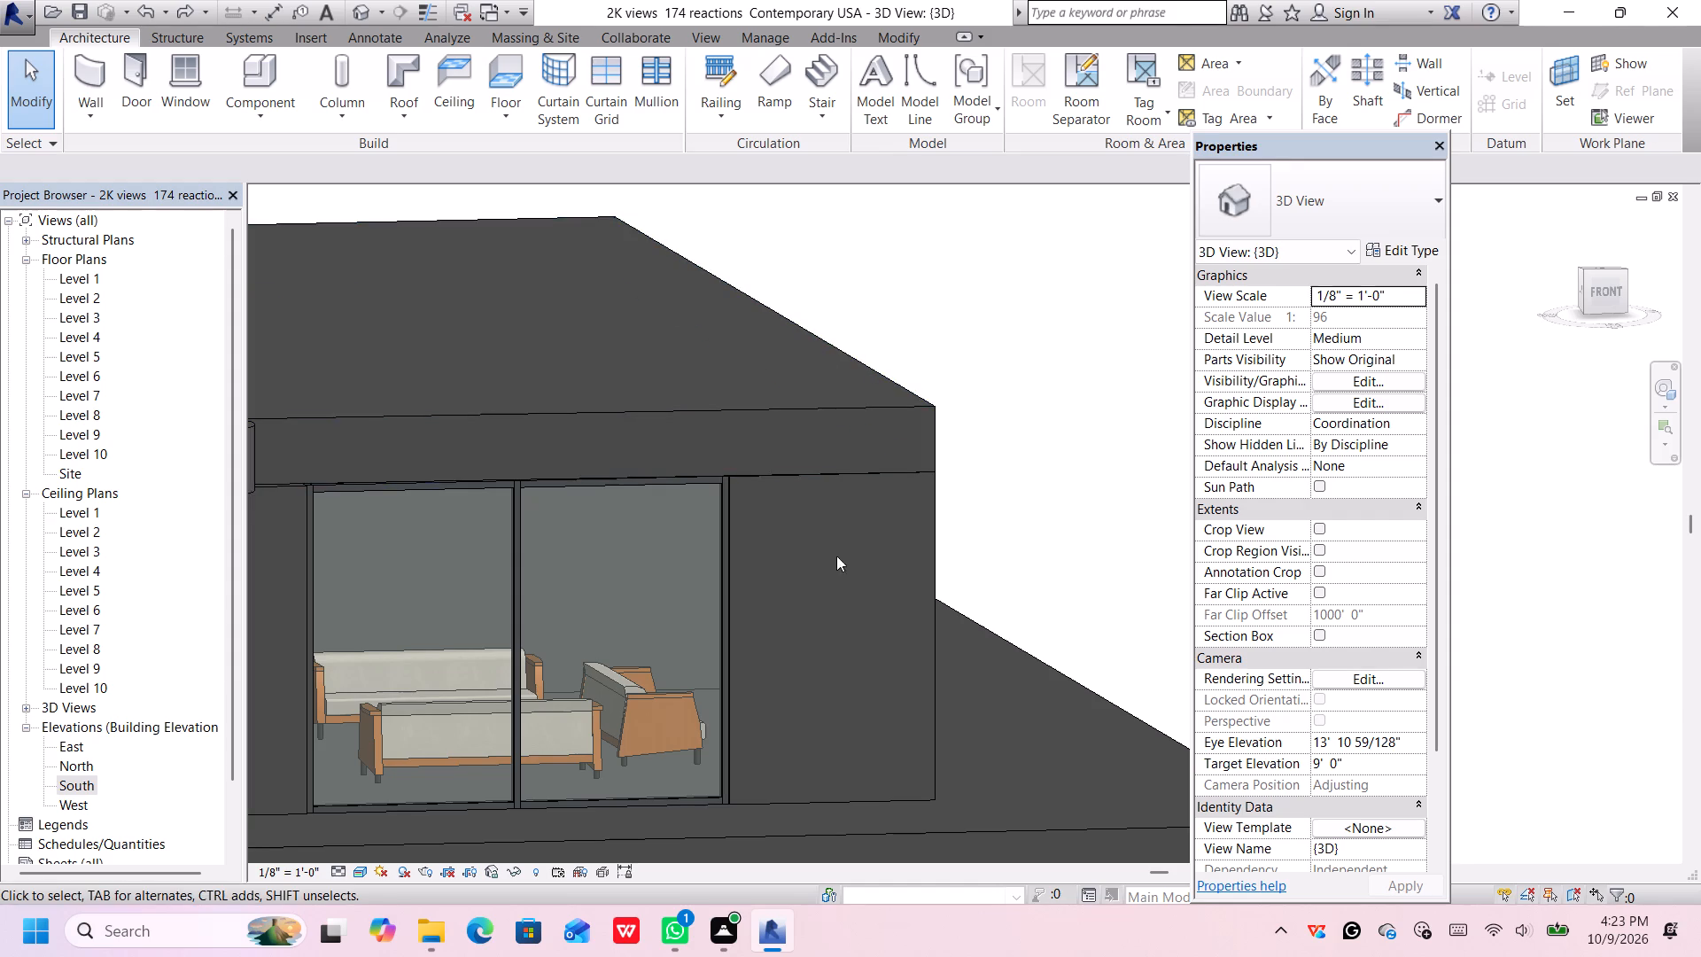
# With the wall beside the storefront glazing selected, examine what the By Face, Vertical and Dormer opening tools cut.
pyautogui.click(836, 477)
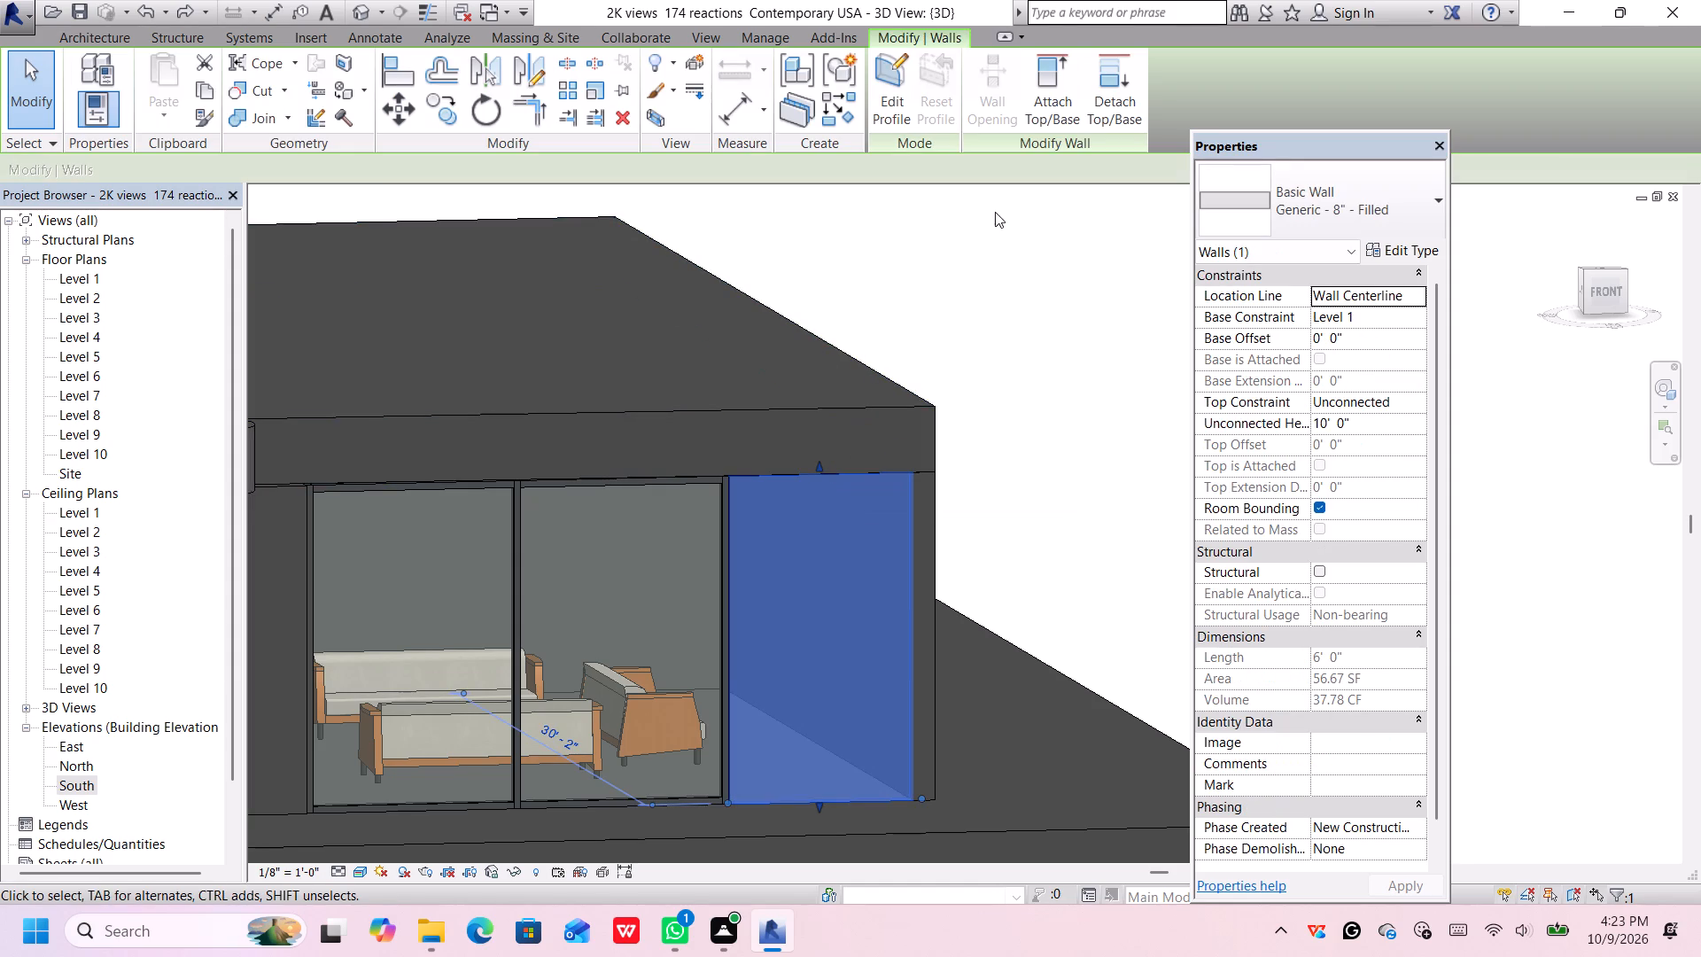
pyautogui.click(72, 43)
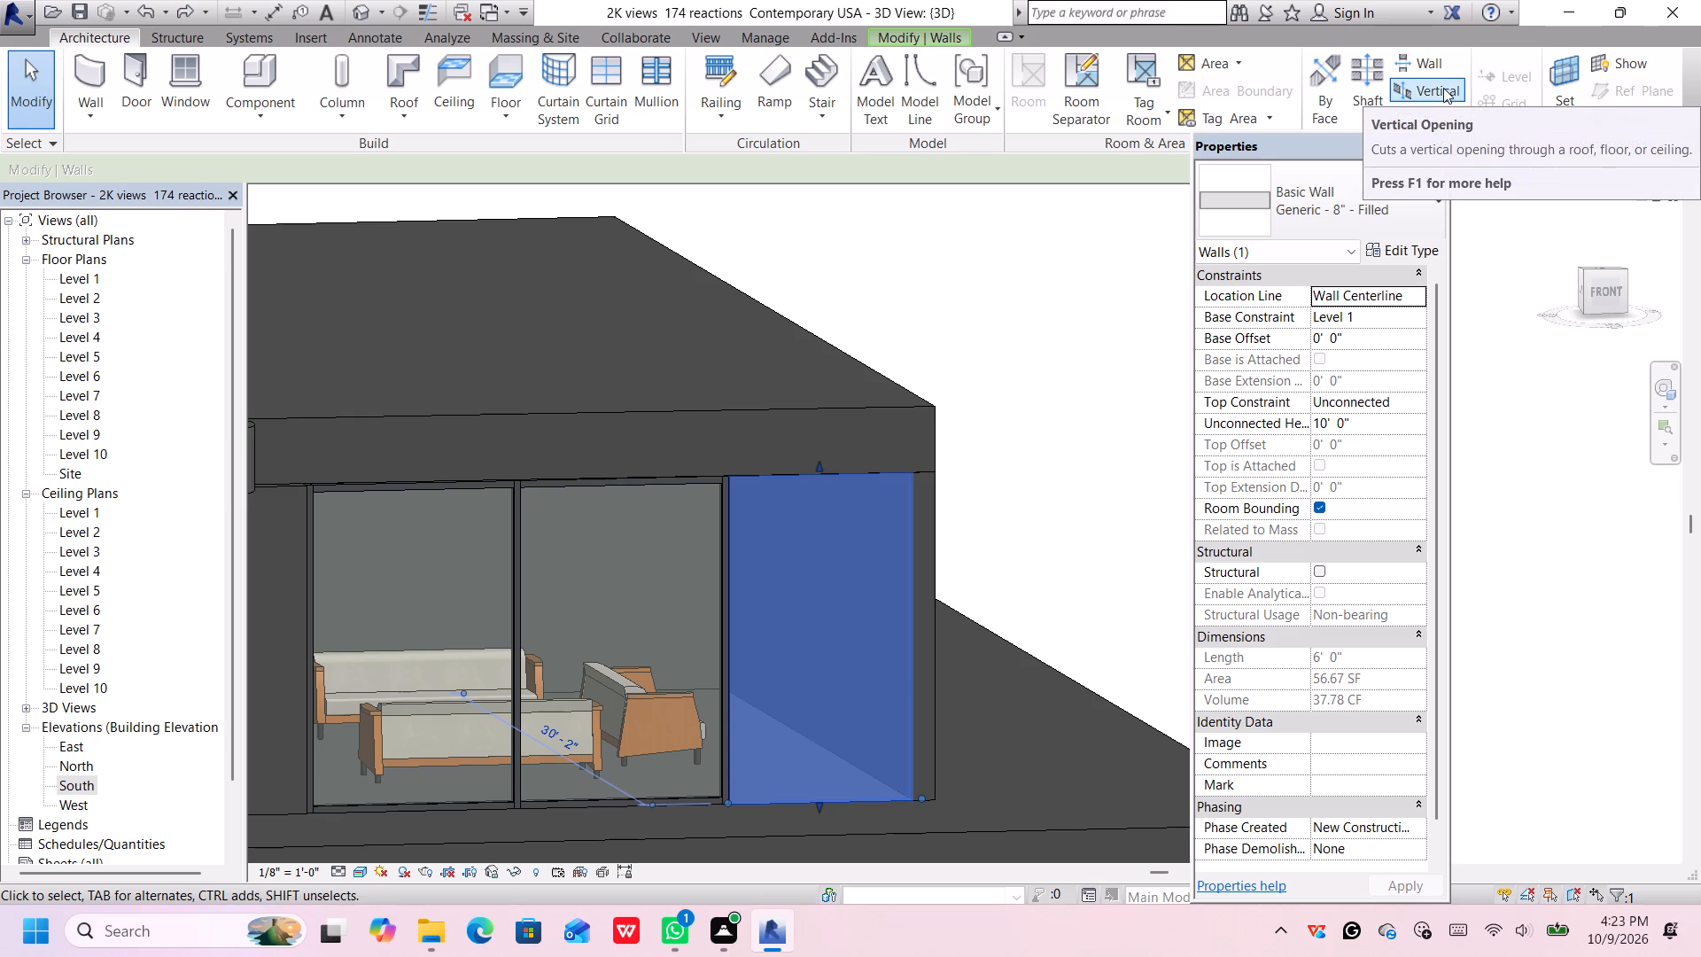
pyautogui.scroll(2, 1317, 121)
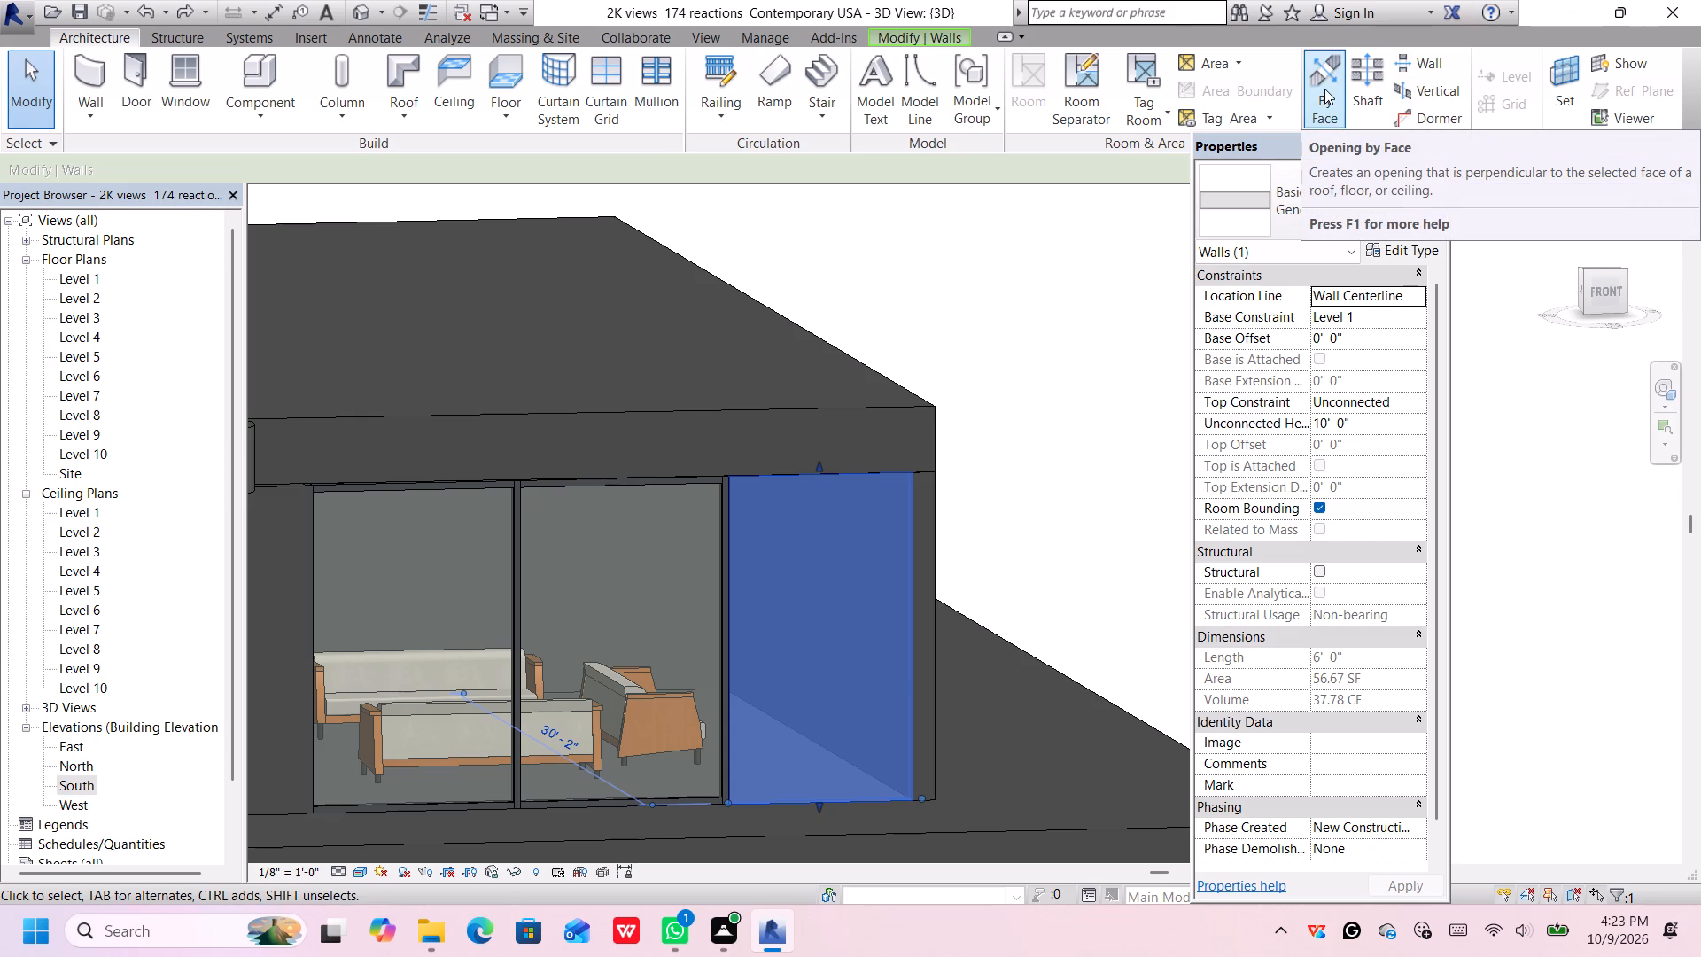
pyautogui.scroll(1, 1437, 93)
pyautogui.scroll(-1, 1437, 93)
pyautogui.scroll(3, 1437, 93)
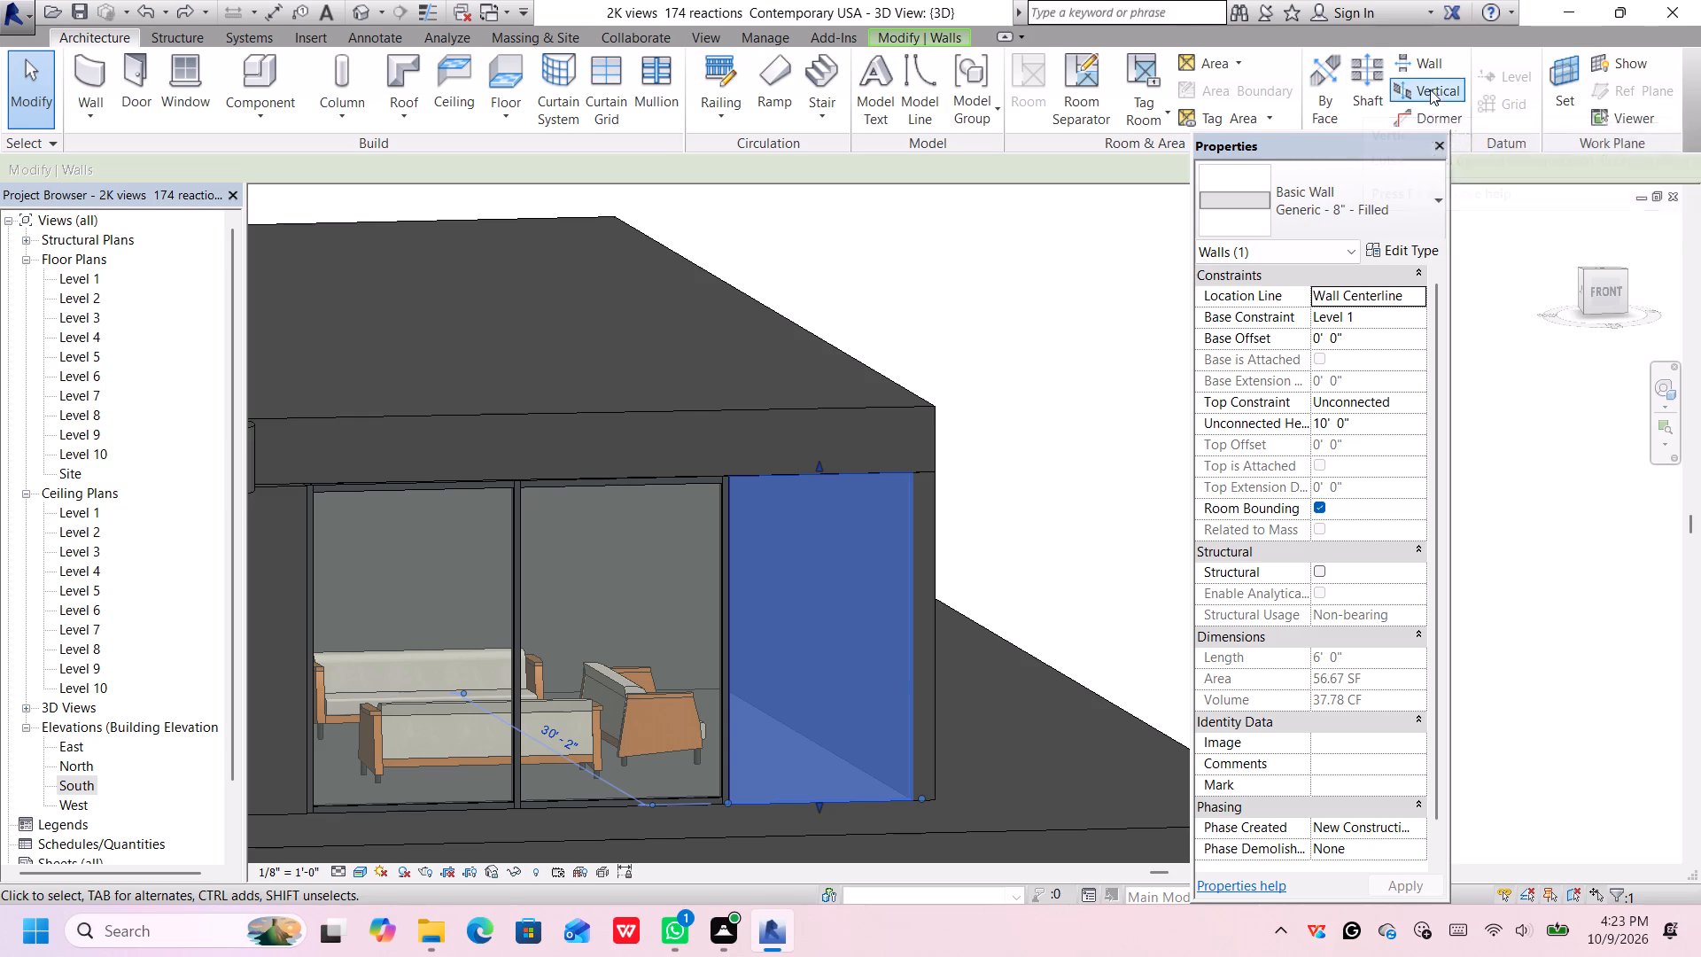
pyautogui.scroll(2, 1441, 60)
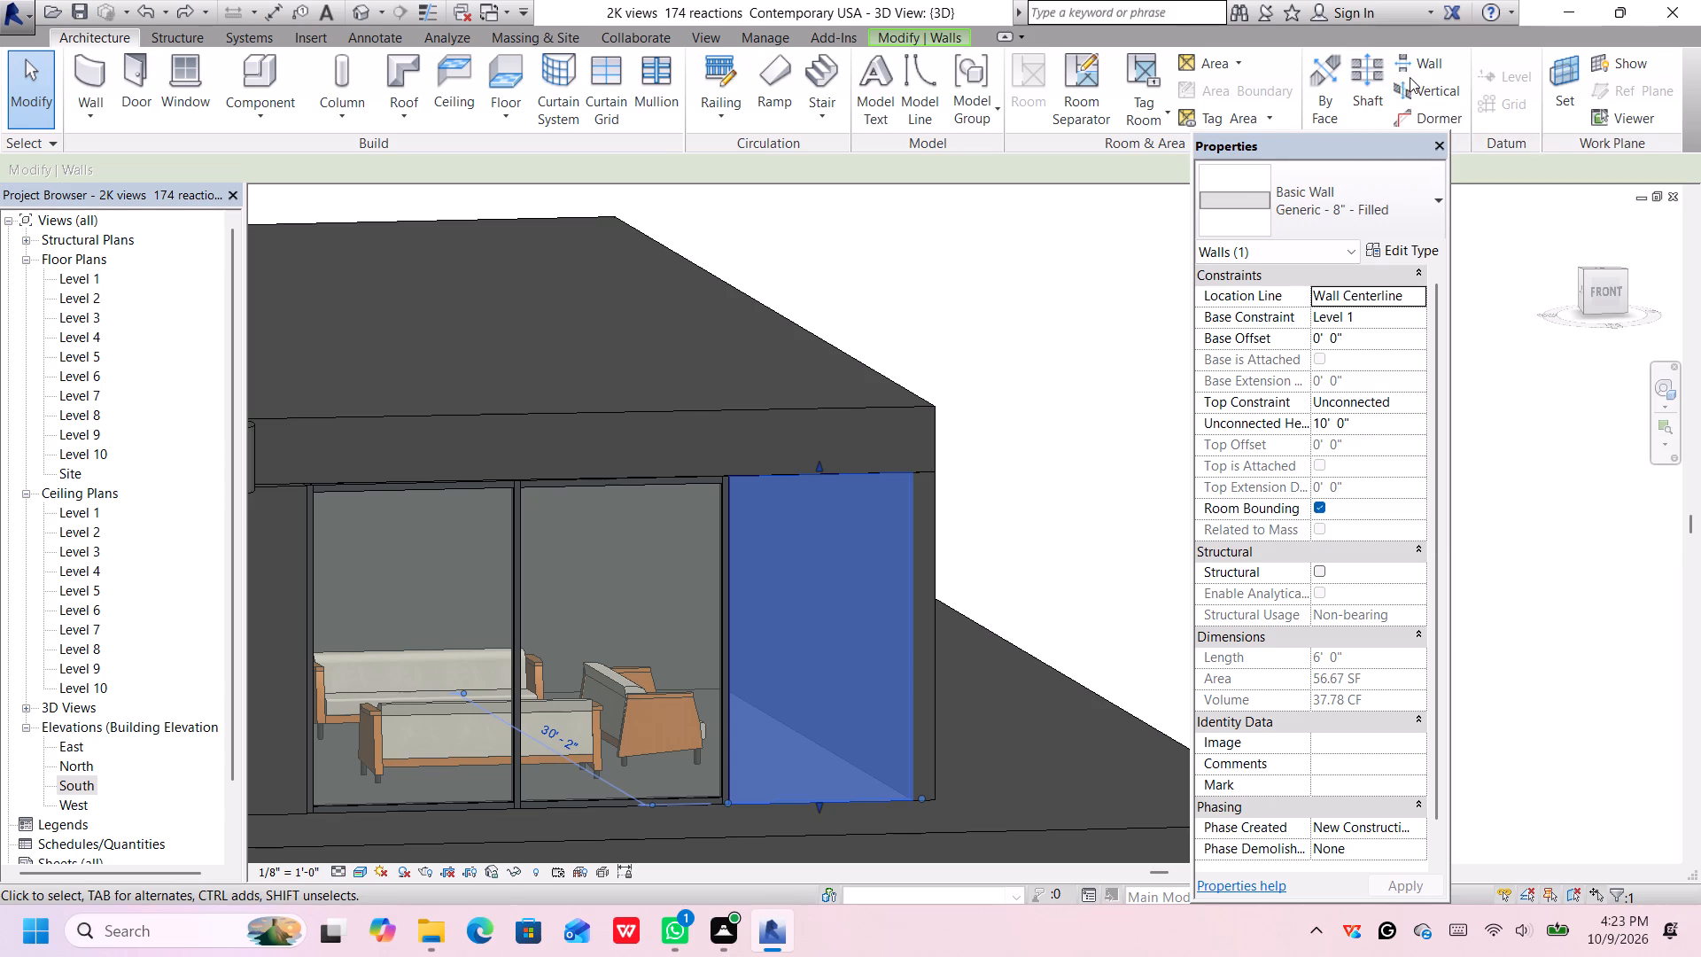
pyautogui.scroll(1, 1410, 82)
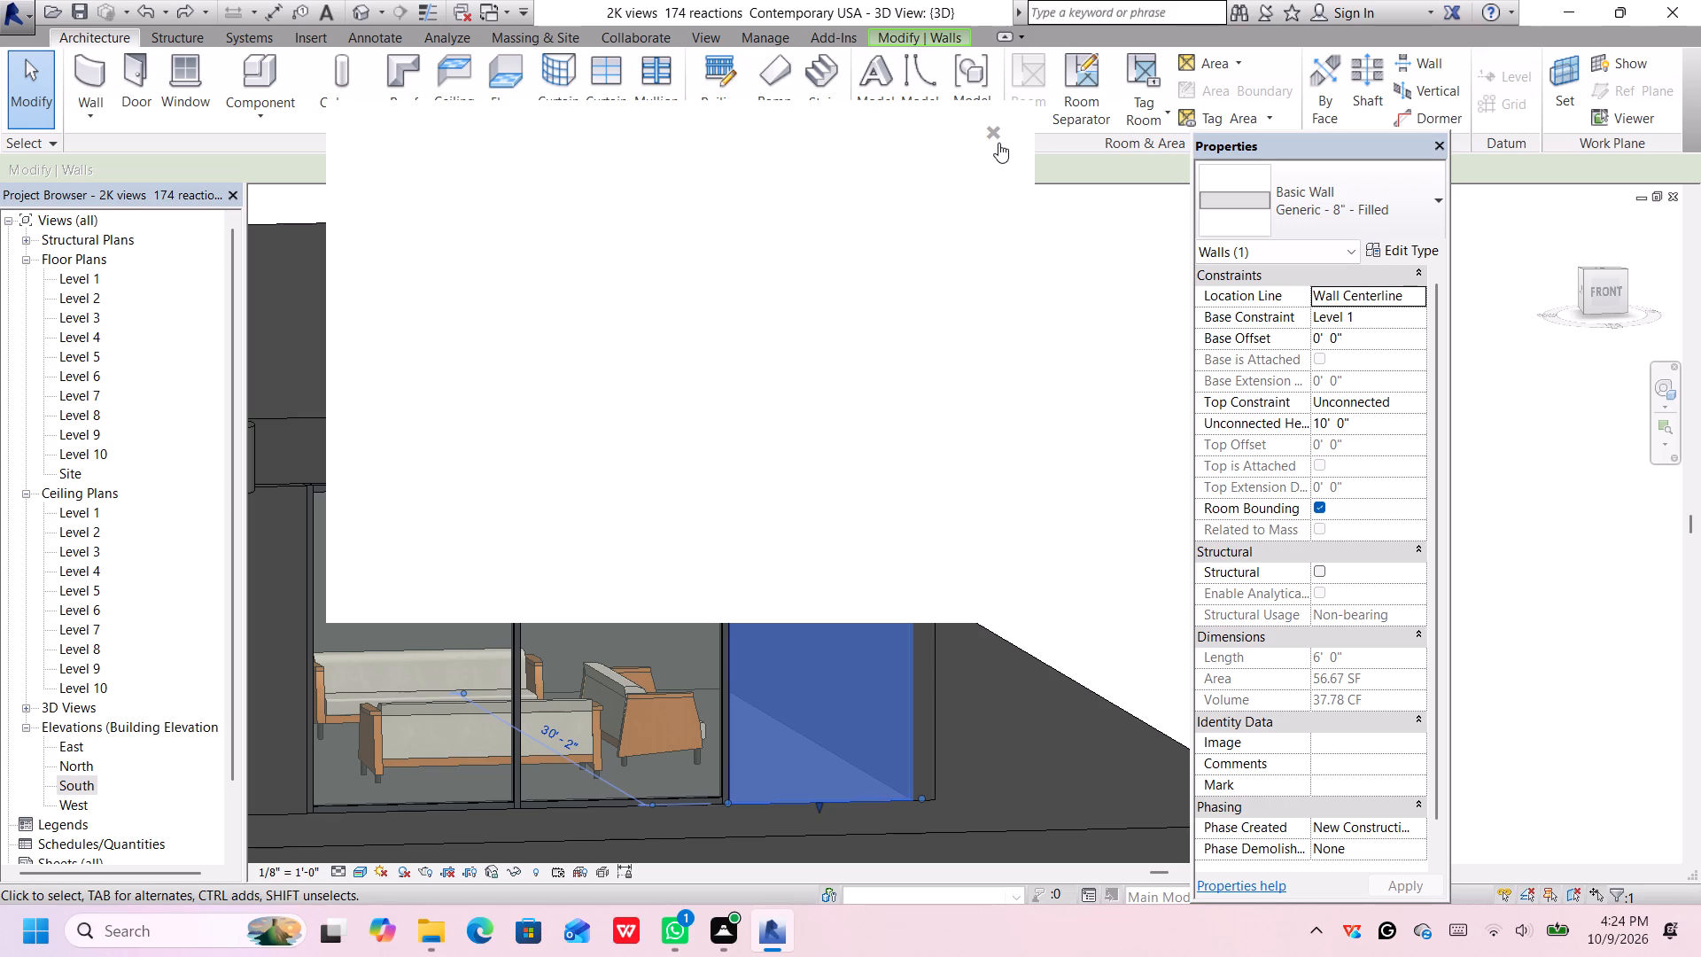
pyautogui.moveTo(1013, 158); pyautogui.dragTo(1027, 168)
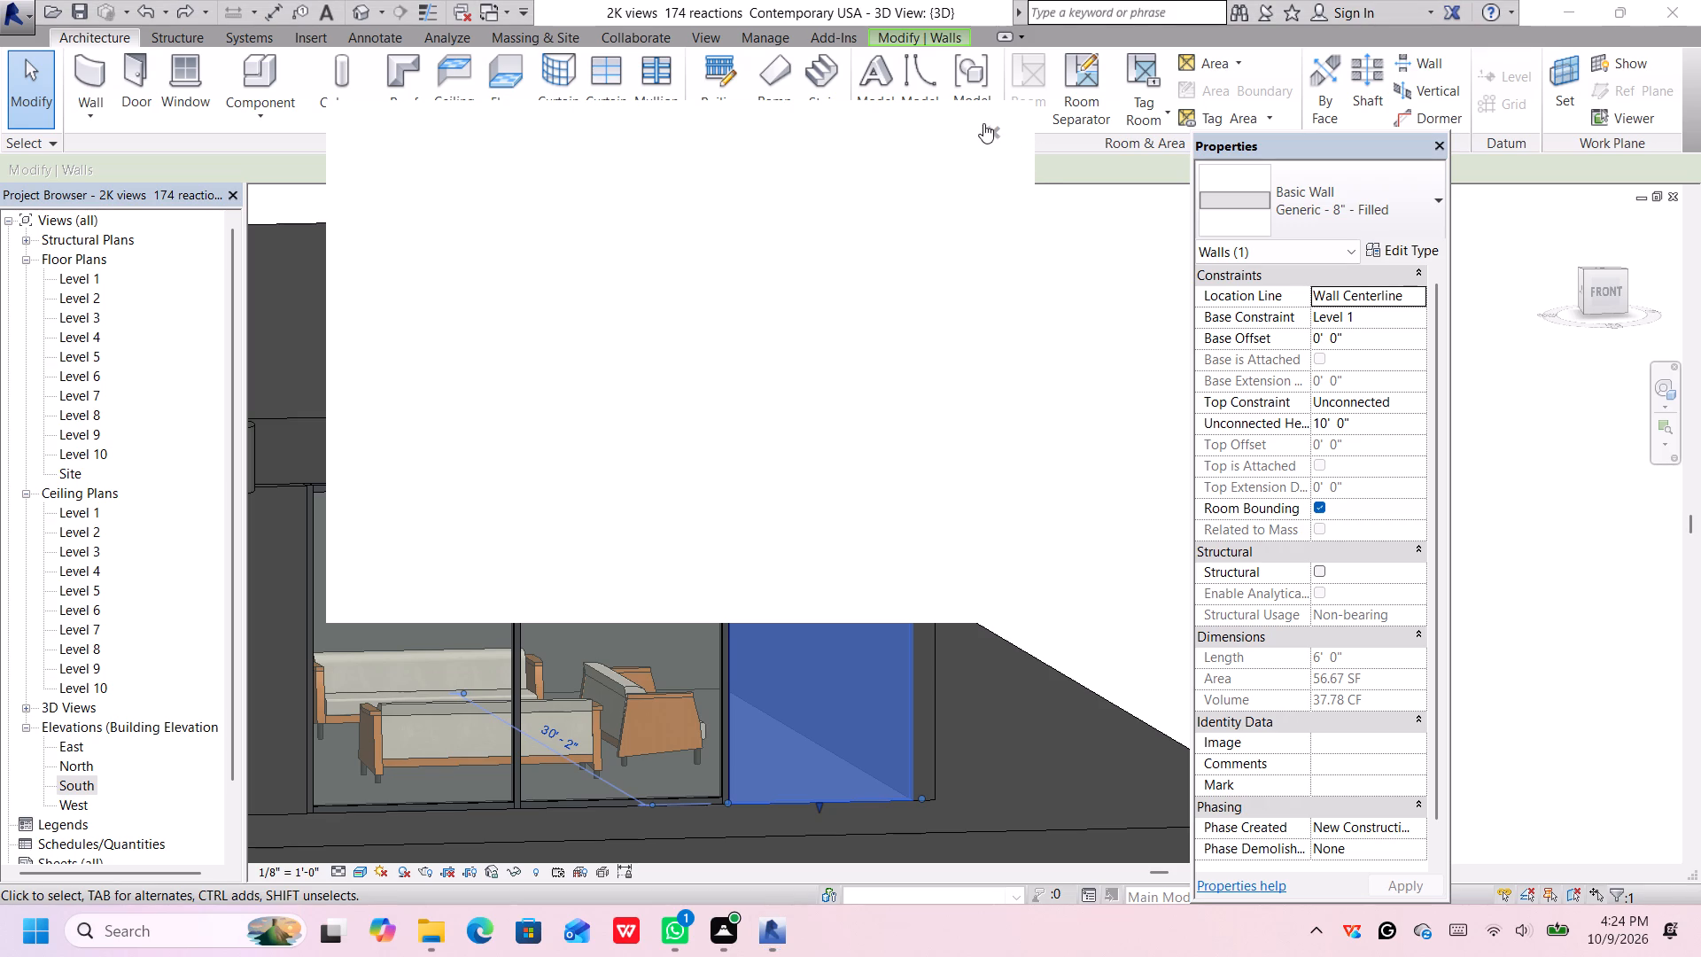
pyautogui.click(991, 129)
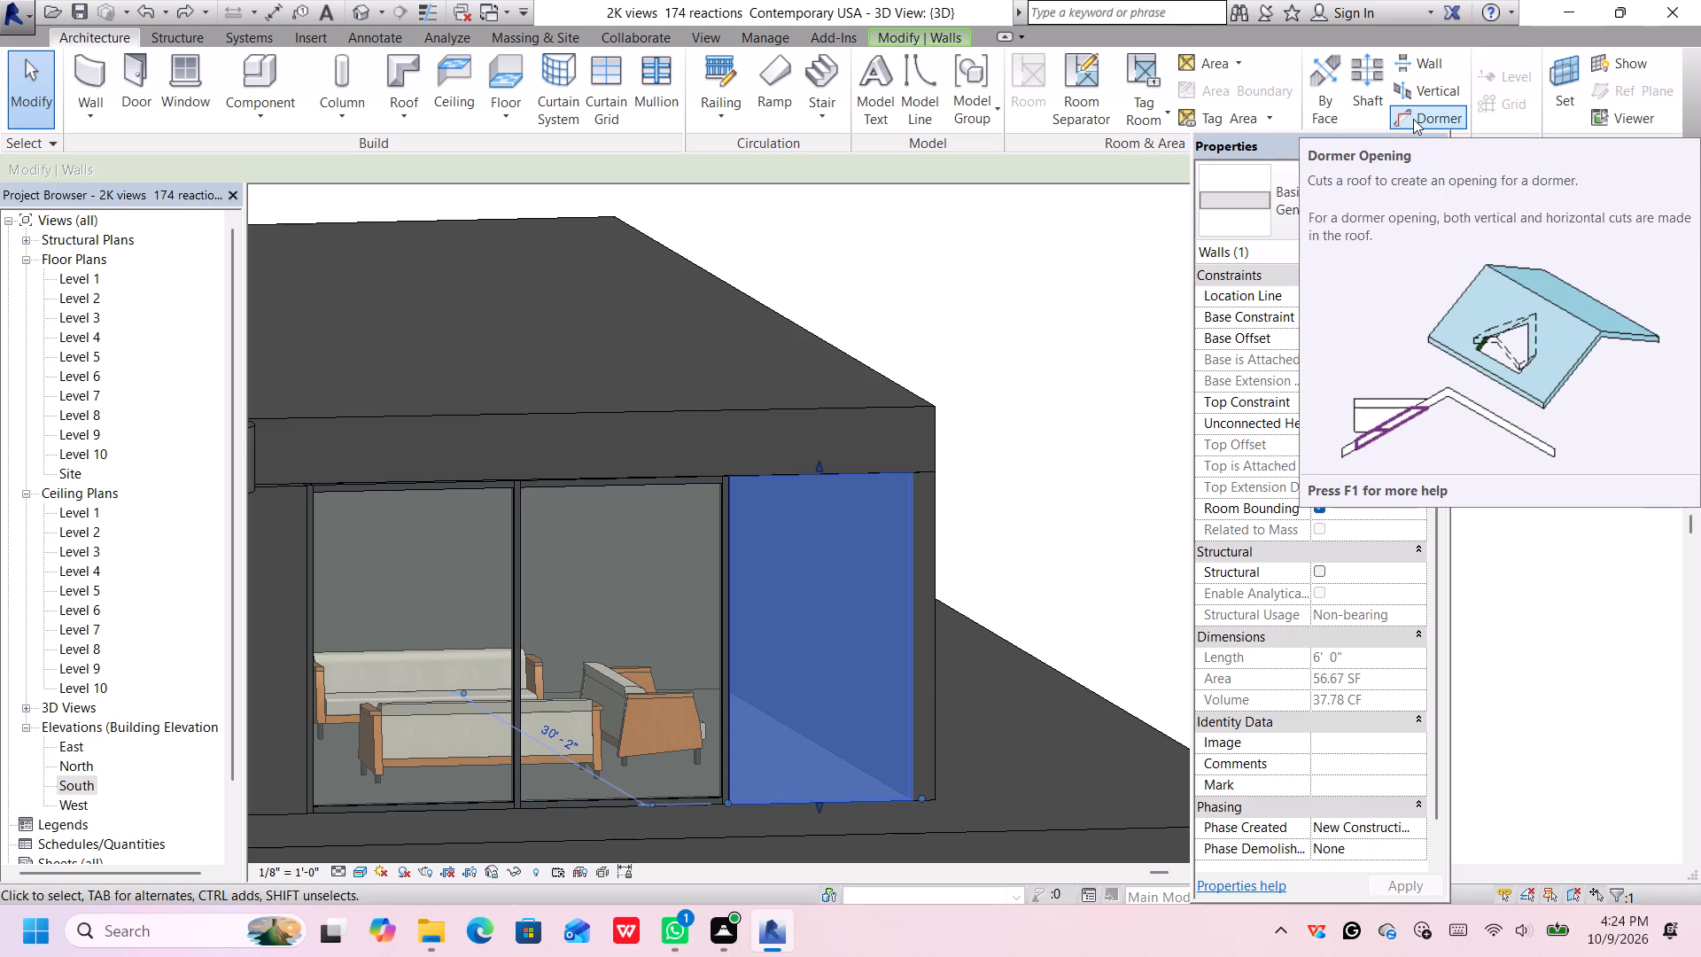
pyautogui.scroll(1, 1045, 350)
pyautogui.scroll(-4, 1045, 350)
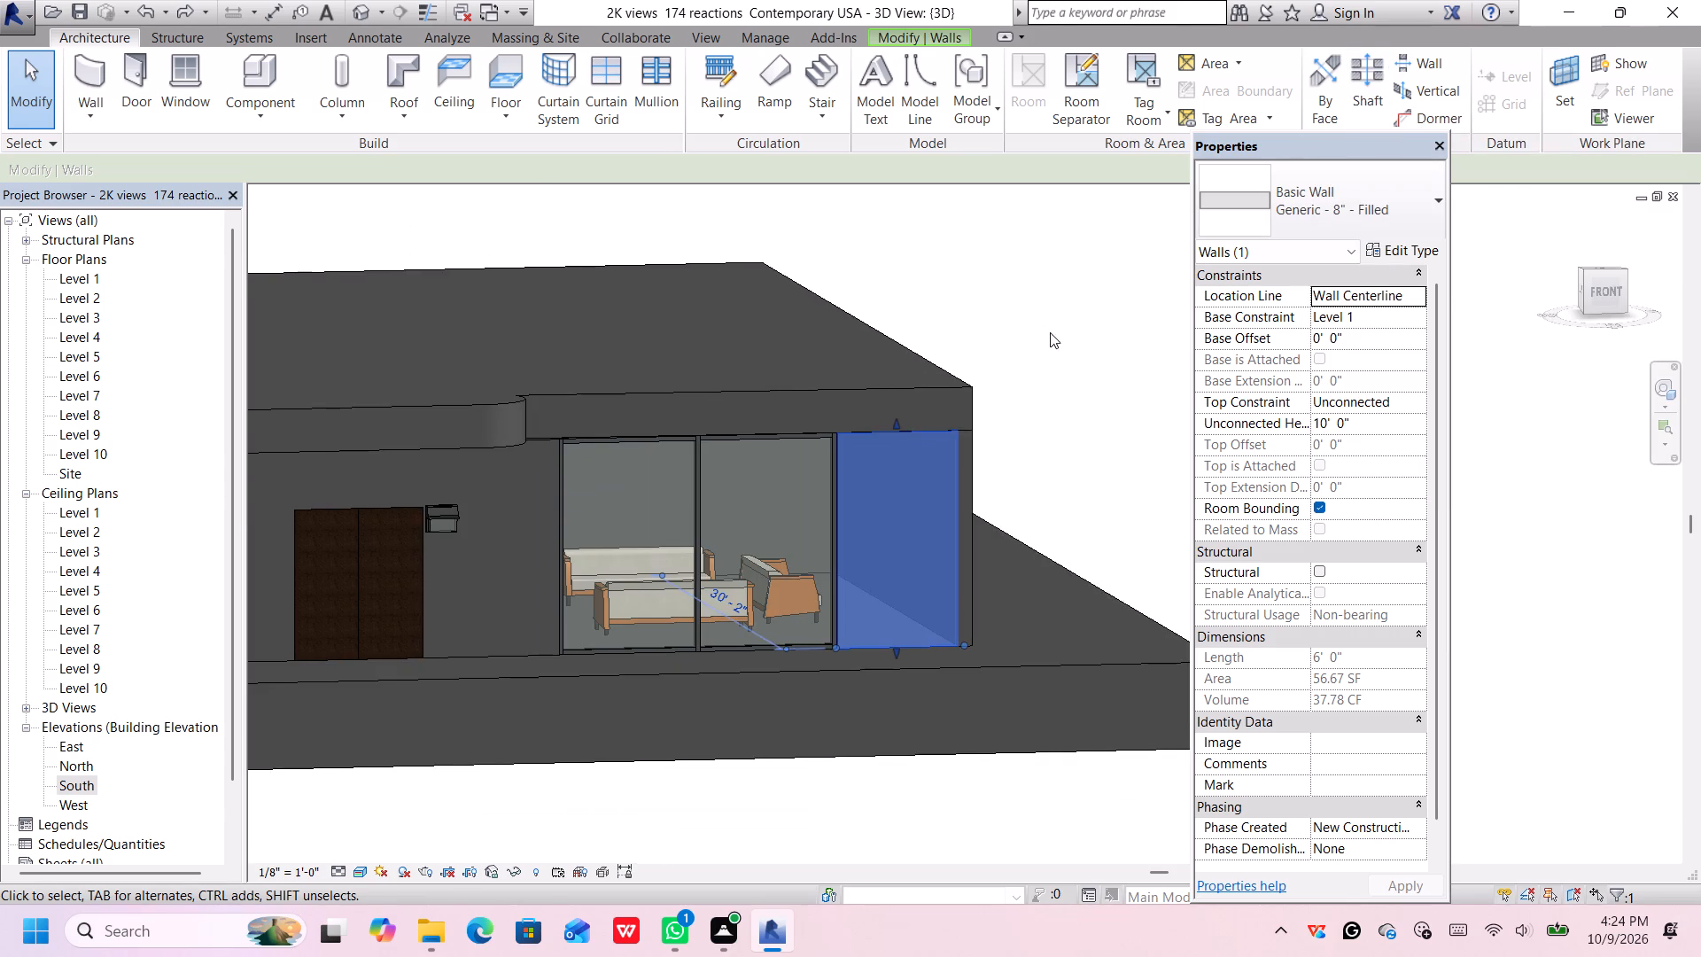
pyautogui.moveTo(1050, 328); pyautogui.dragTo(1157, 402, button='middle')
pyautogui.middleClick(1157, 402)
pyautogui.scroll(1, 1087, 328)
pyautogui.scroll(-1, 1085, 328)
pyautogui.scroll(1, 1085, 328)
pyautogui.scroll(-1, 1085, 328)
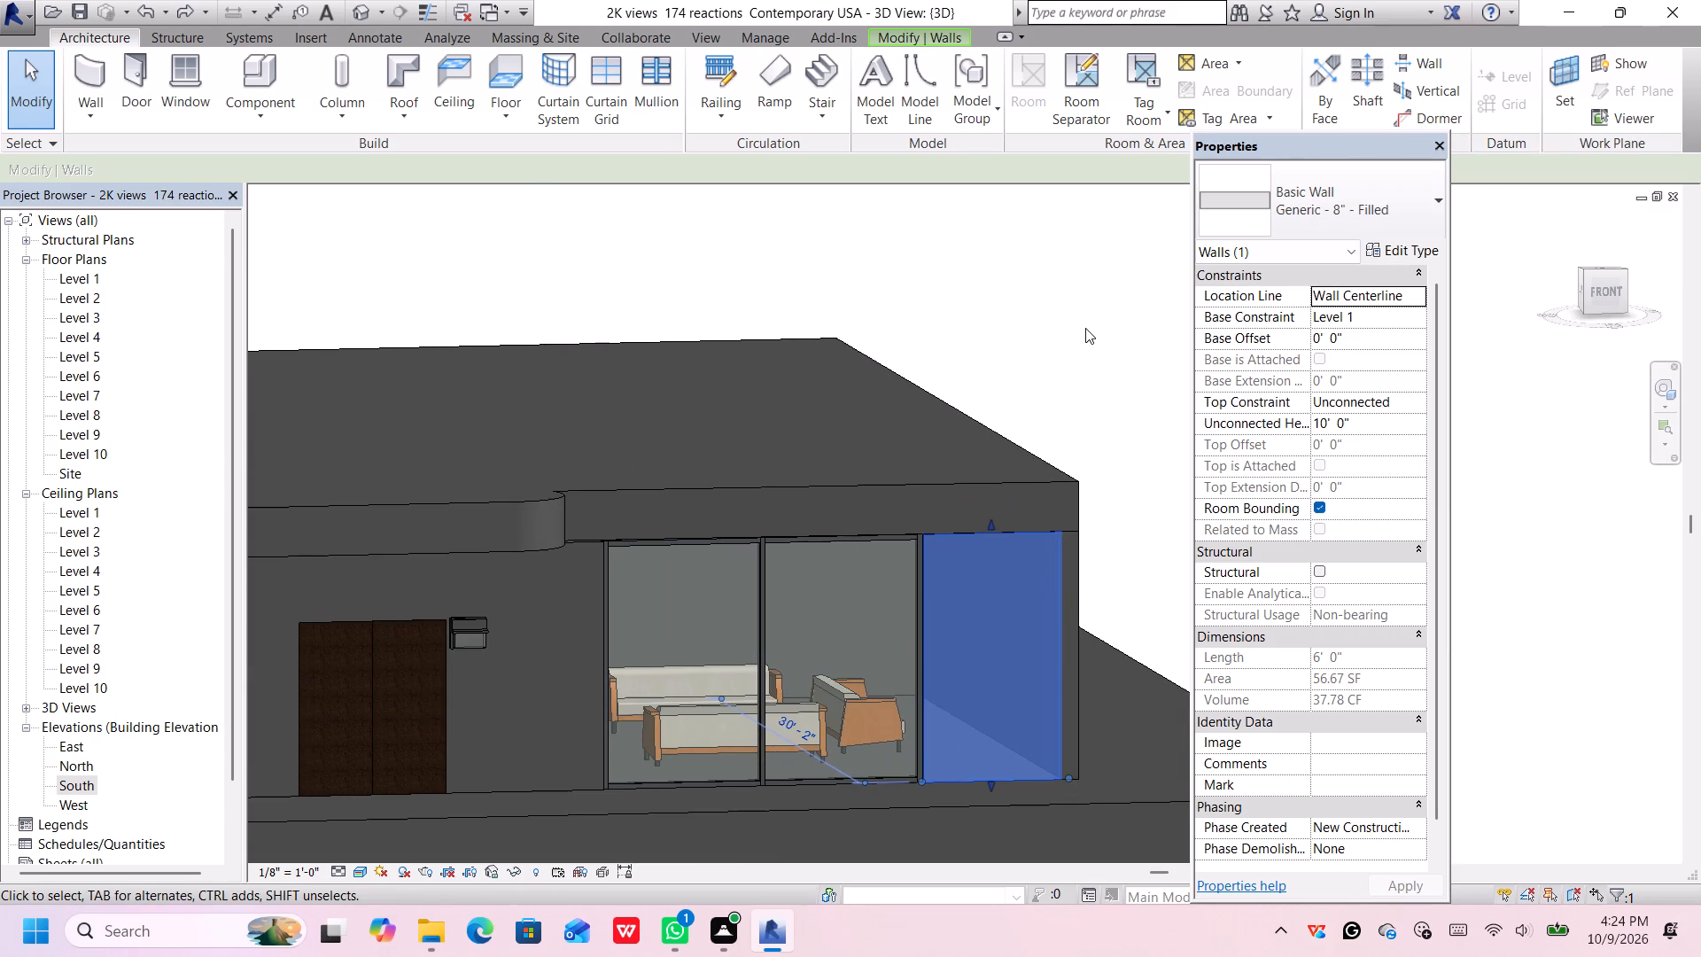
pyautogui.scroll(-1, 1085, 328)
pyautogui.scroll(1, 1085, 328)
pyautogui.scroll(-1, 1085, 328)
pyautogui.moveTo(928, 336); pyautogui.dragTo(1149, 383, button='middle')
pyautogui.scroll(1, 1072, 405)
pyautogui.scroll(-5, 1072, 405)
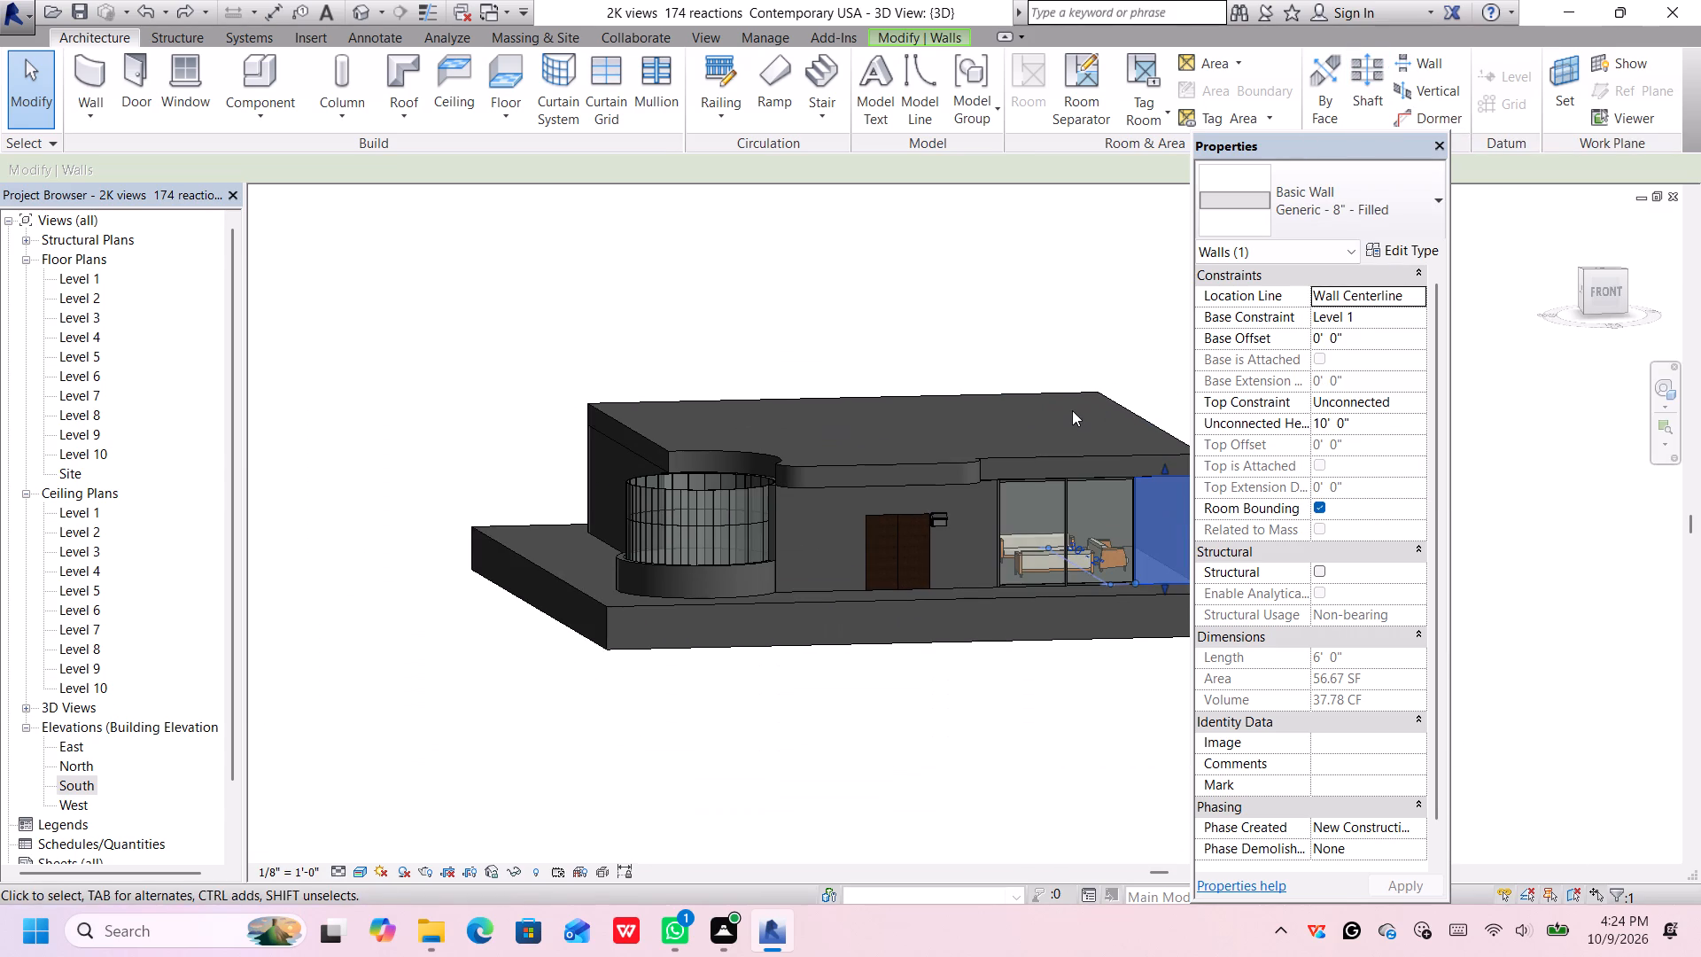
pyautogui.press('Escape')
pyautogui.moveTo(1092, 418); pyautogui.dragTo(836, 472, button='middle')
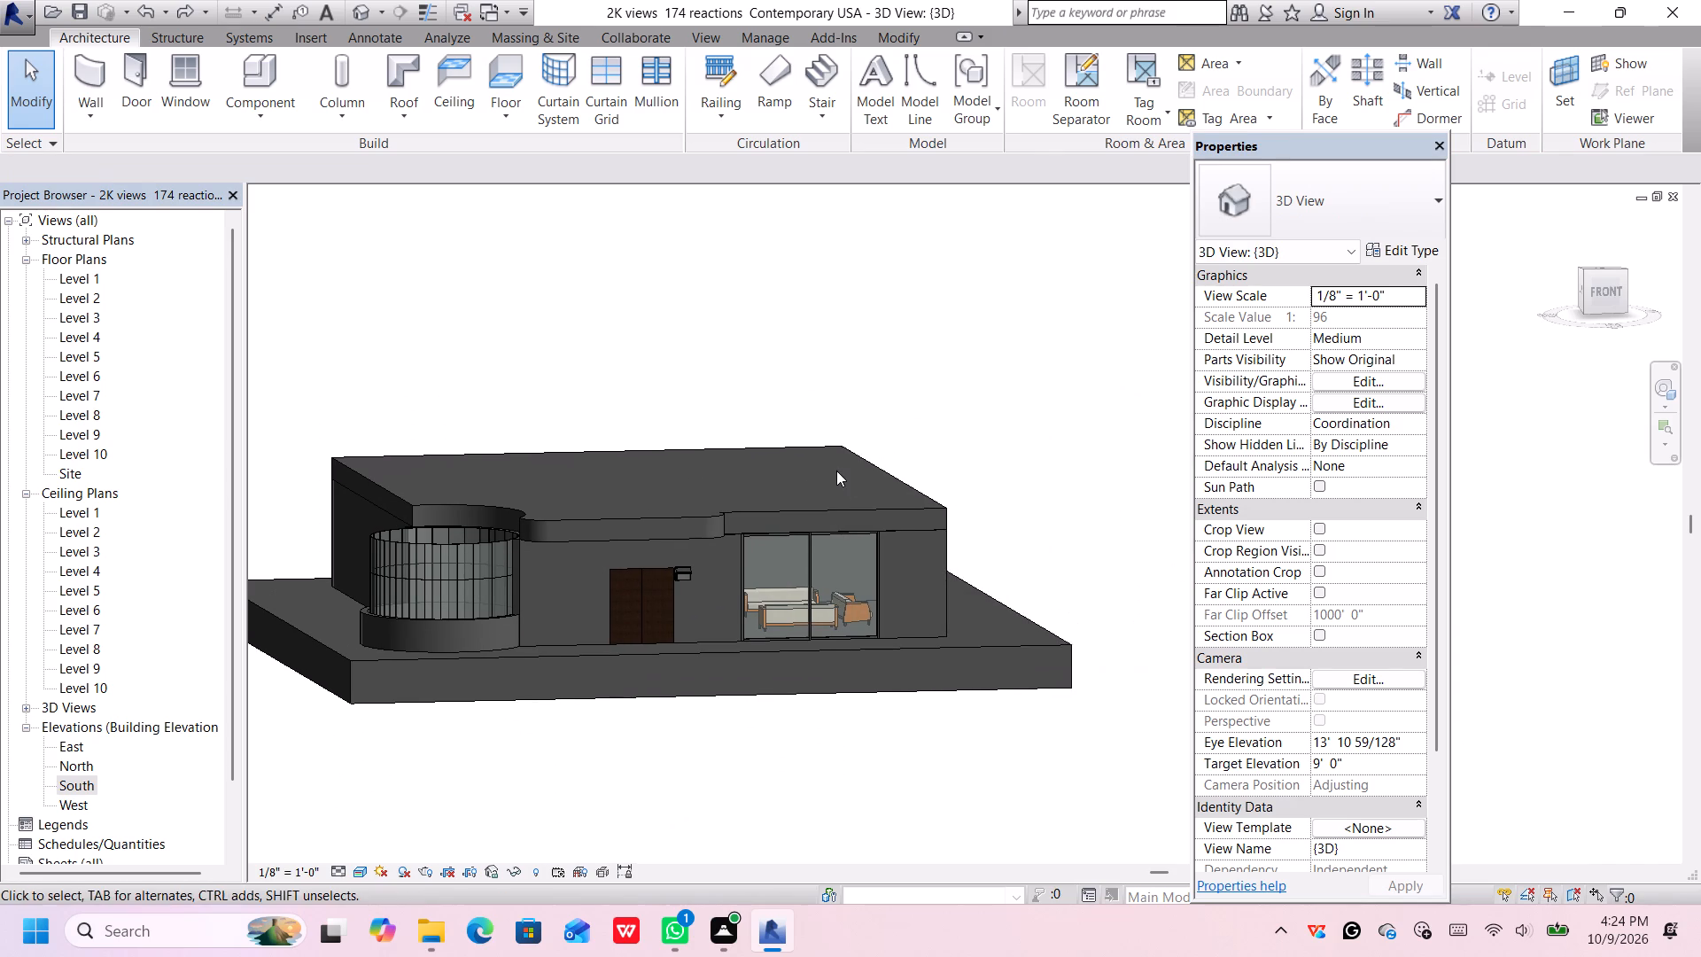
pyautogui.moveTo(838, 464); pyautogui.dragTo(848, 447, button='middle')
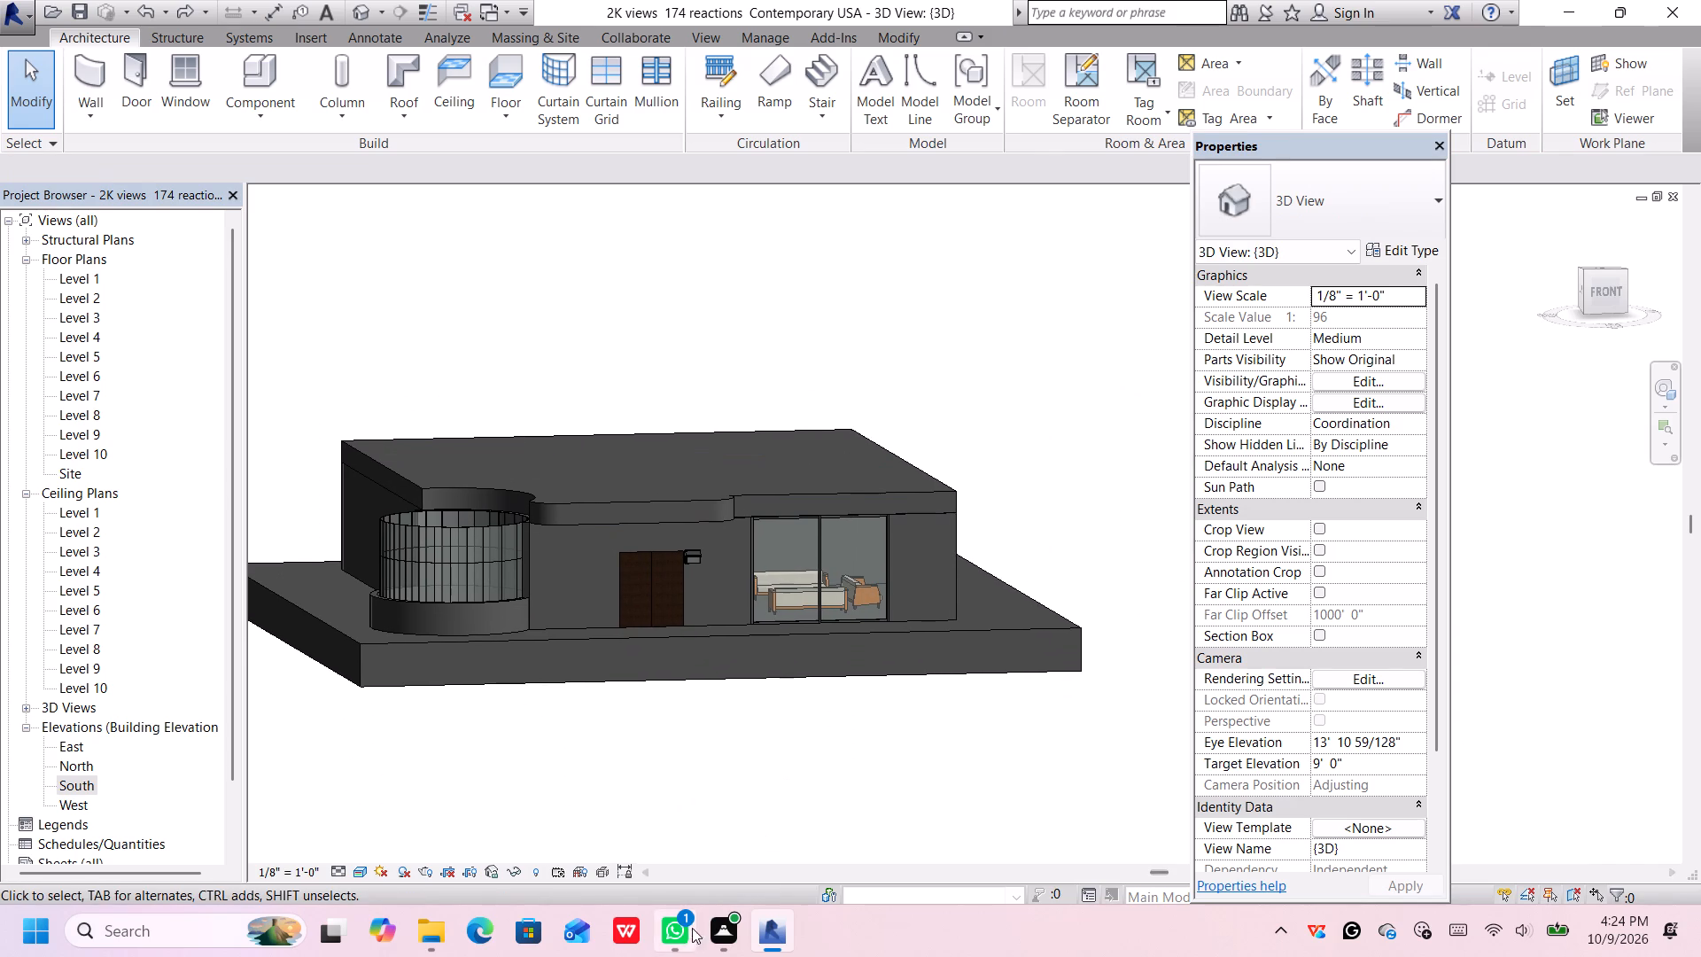
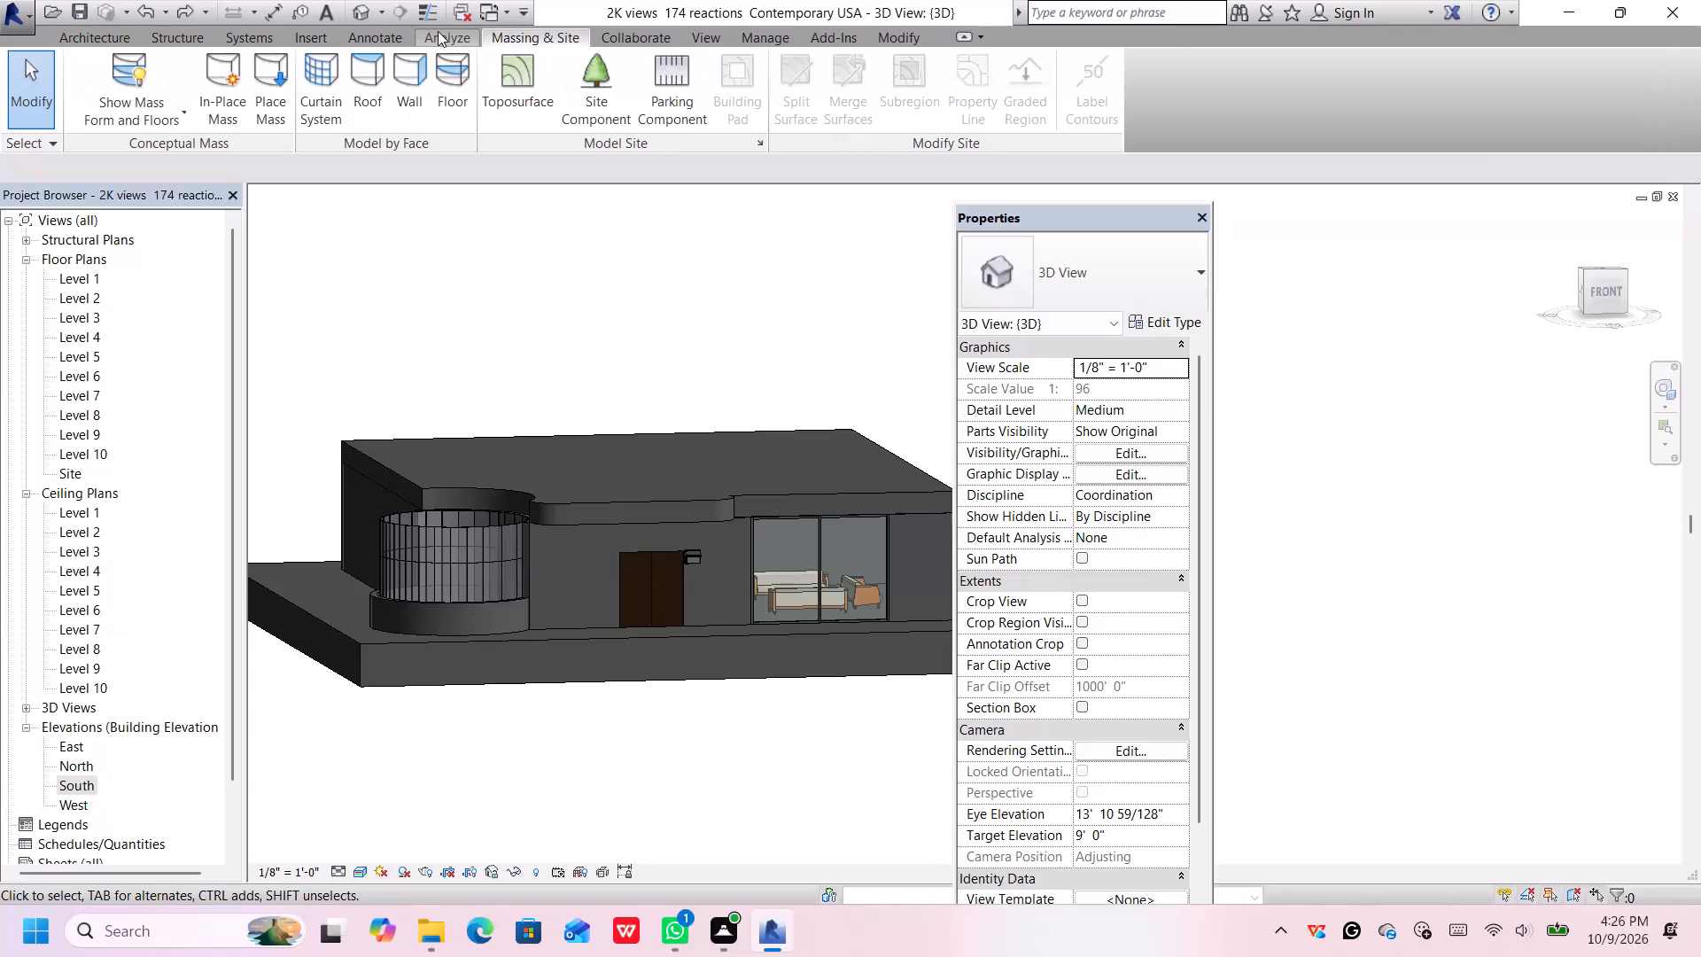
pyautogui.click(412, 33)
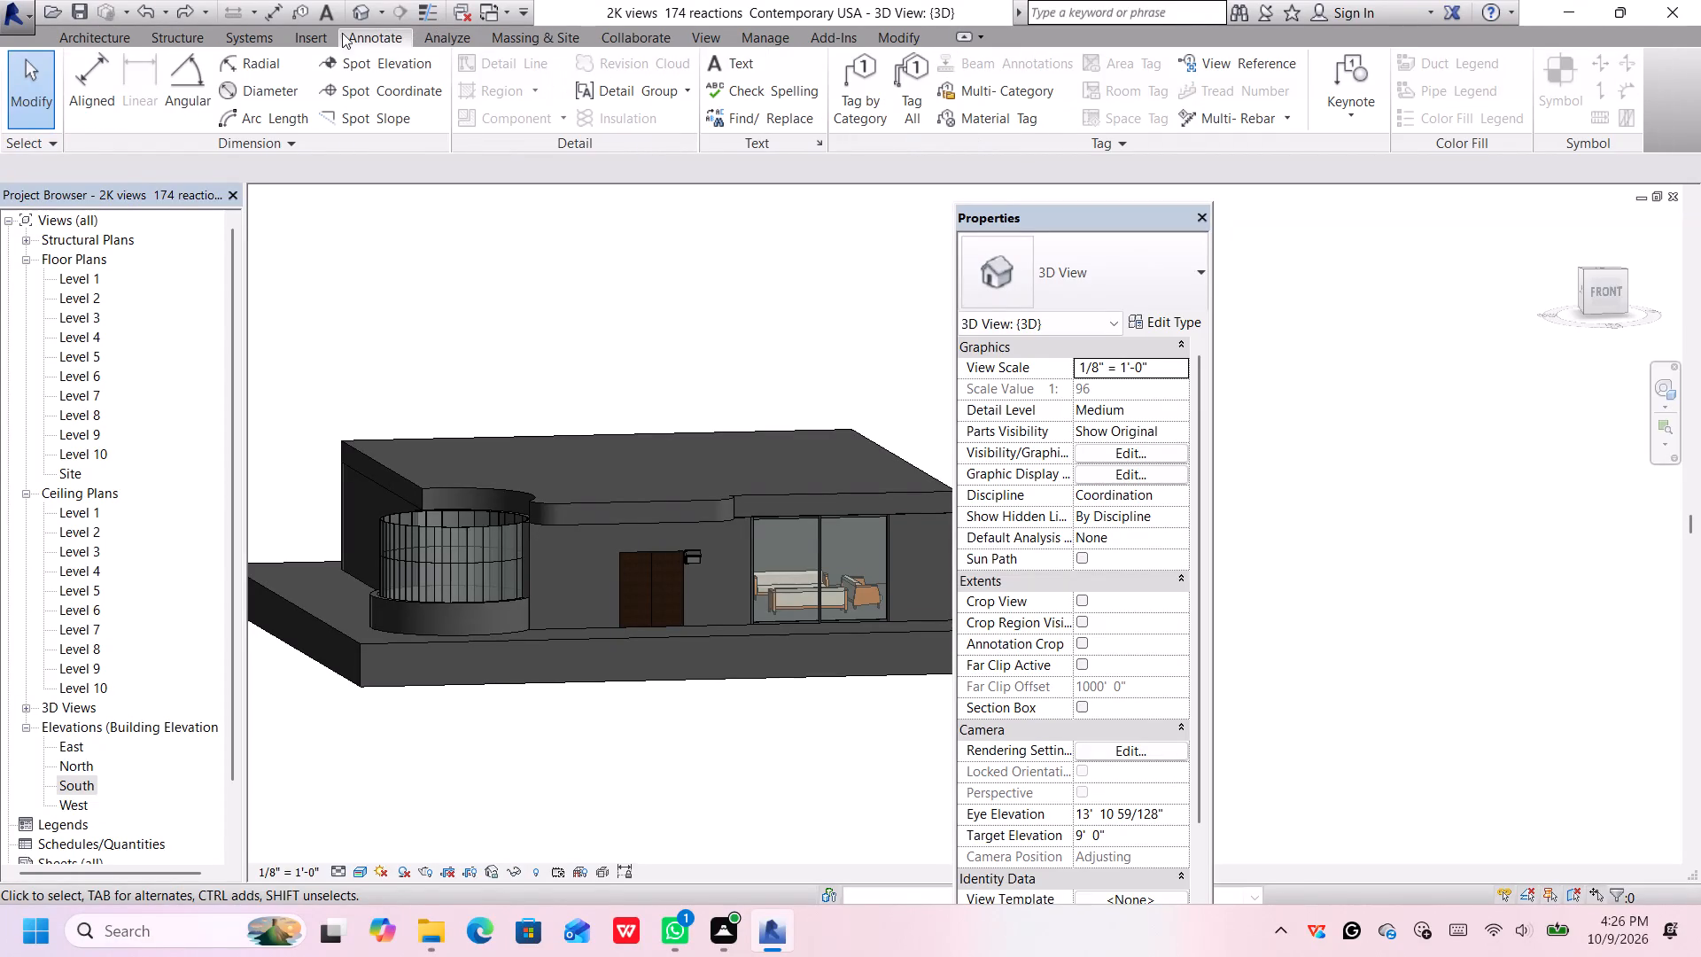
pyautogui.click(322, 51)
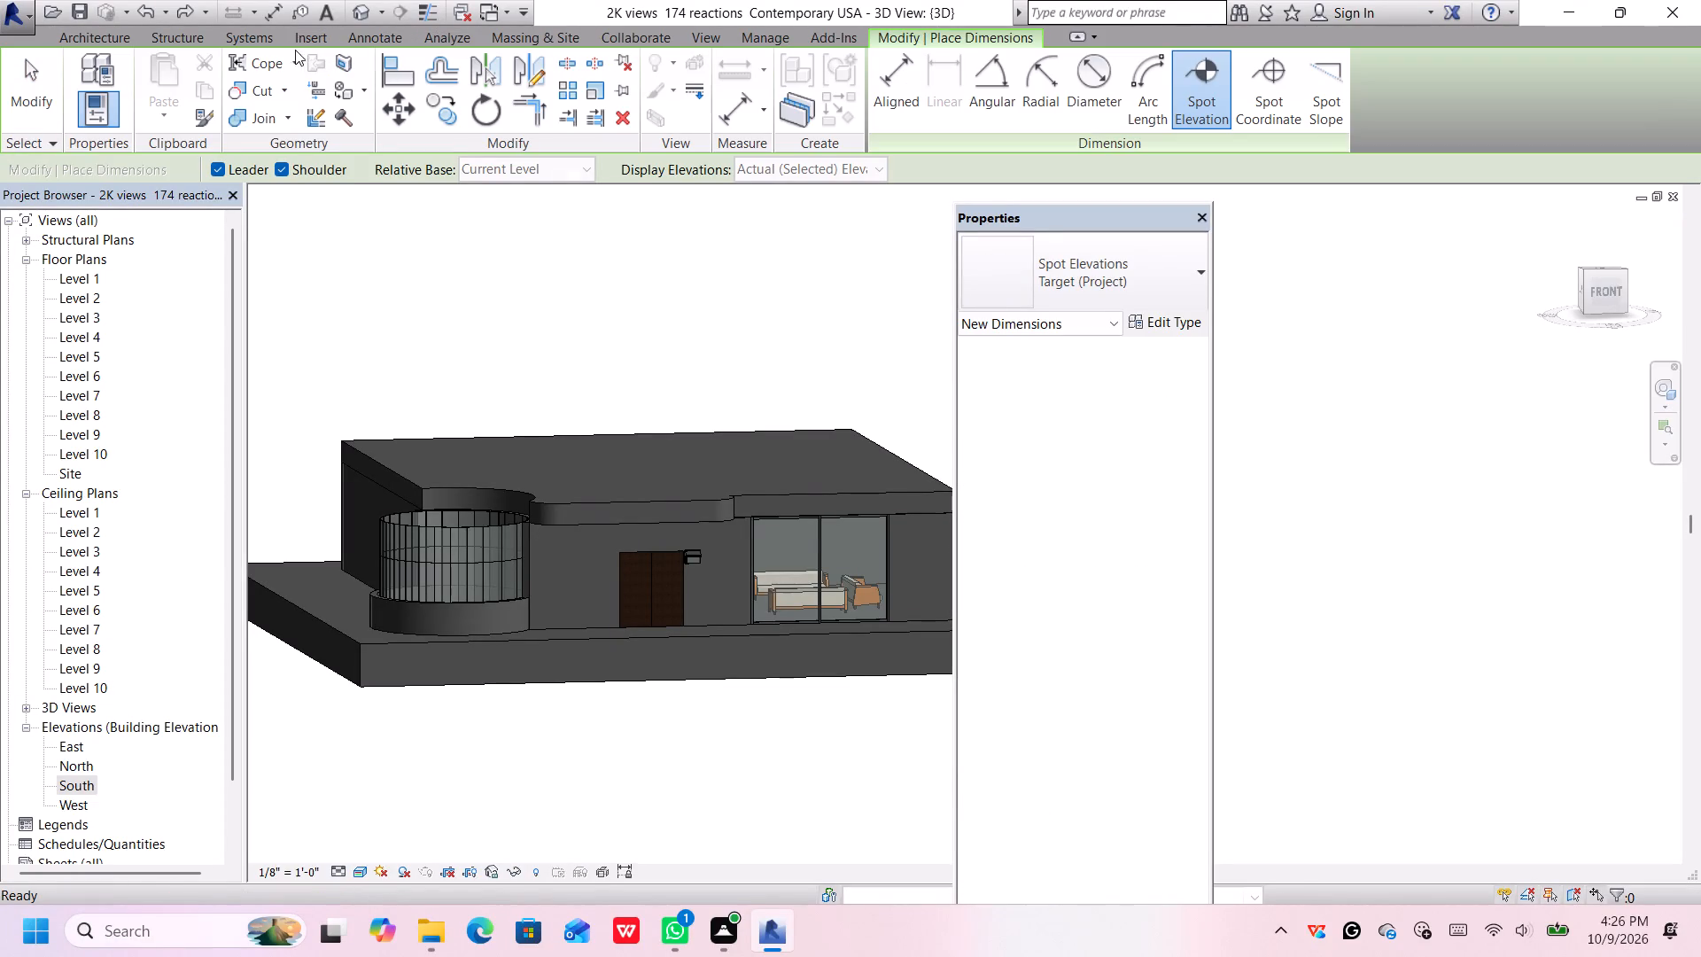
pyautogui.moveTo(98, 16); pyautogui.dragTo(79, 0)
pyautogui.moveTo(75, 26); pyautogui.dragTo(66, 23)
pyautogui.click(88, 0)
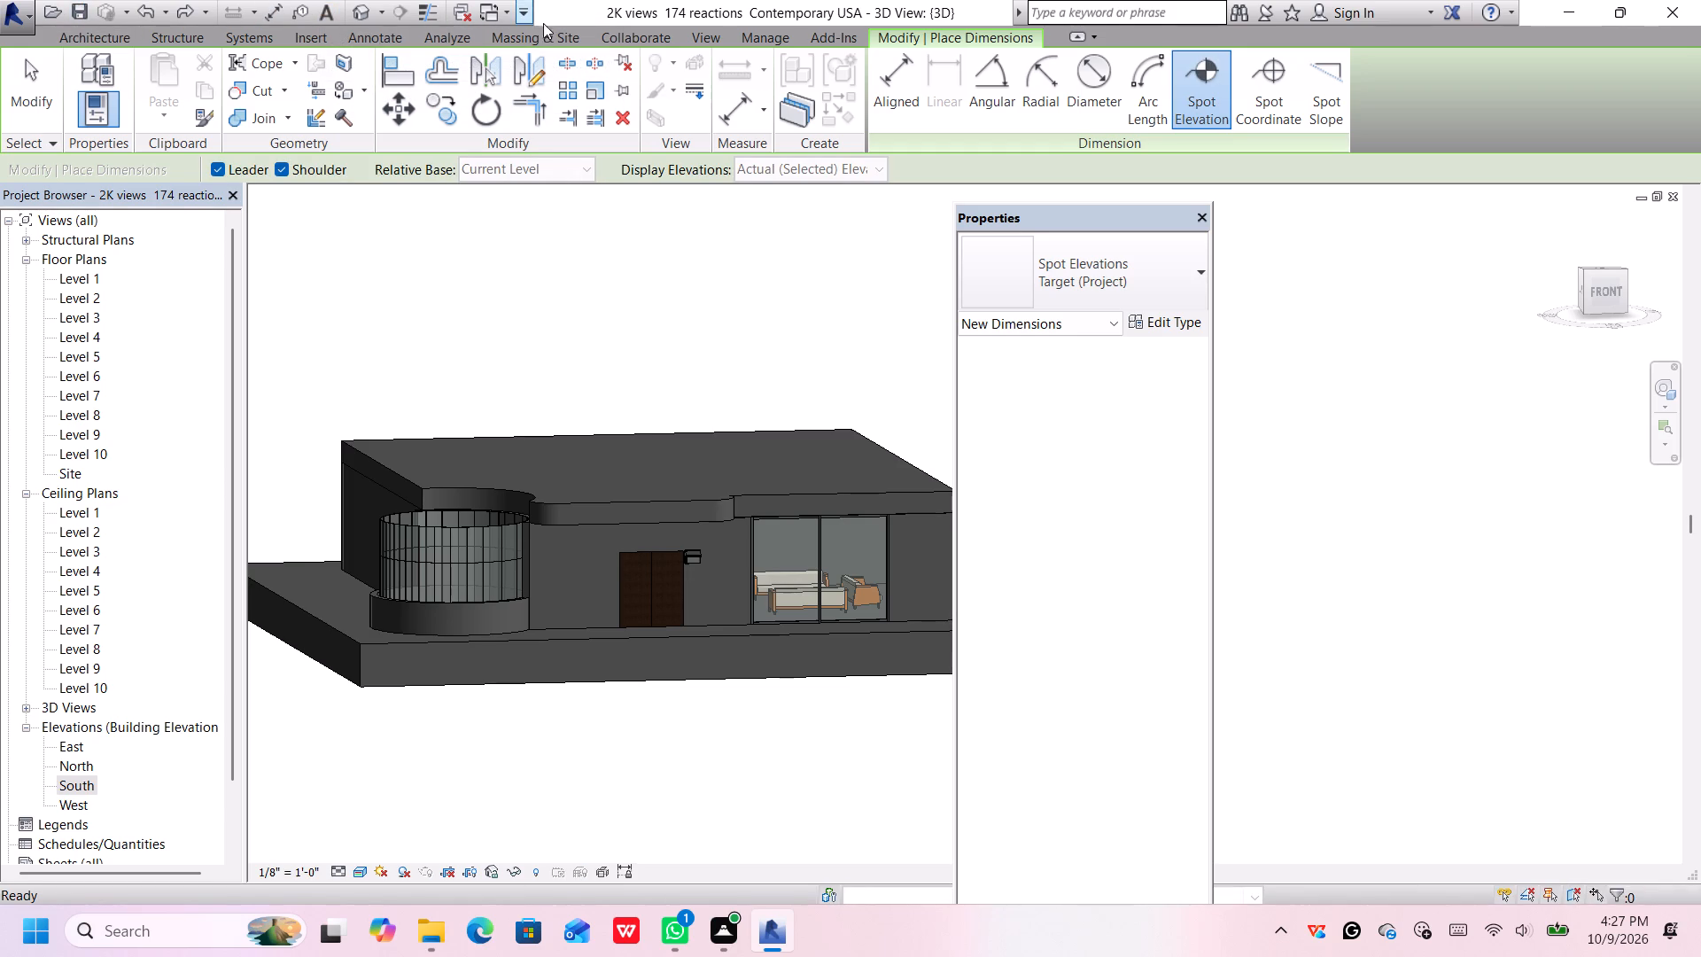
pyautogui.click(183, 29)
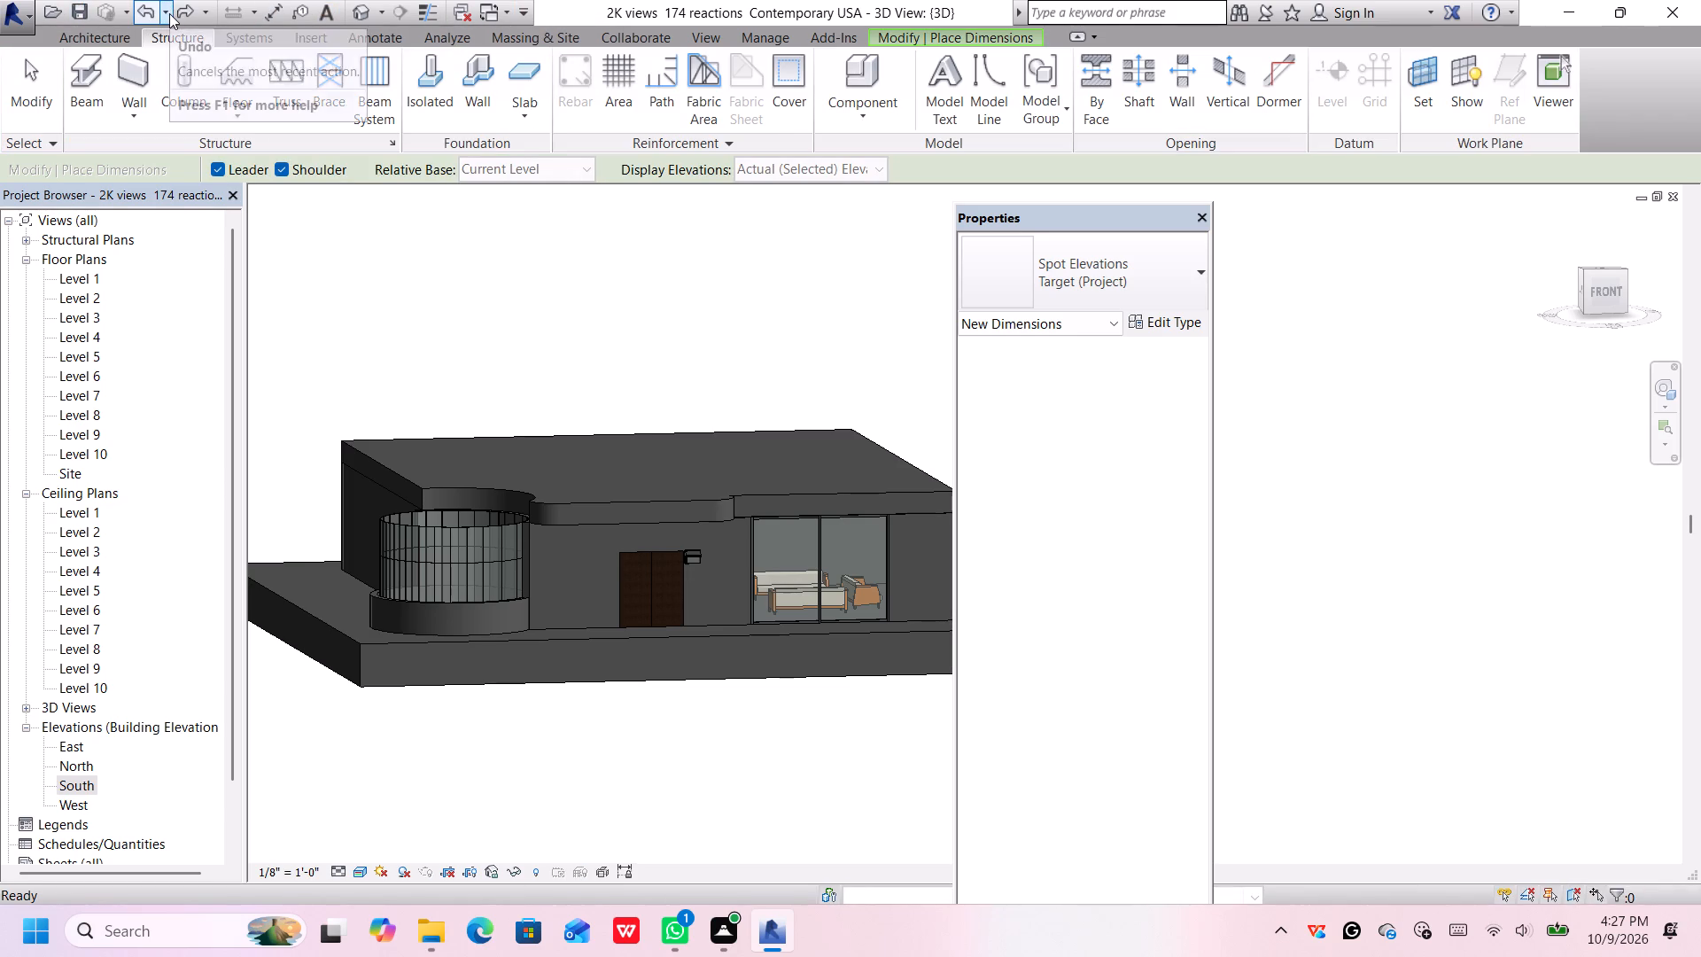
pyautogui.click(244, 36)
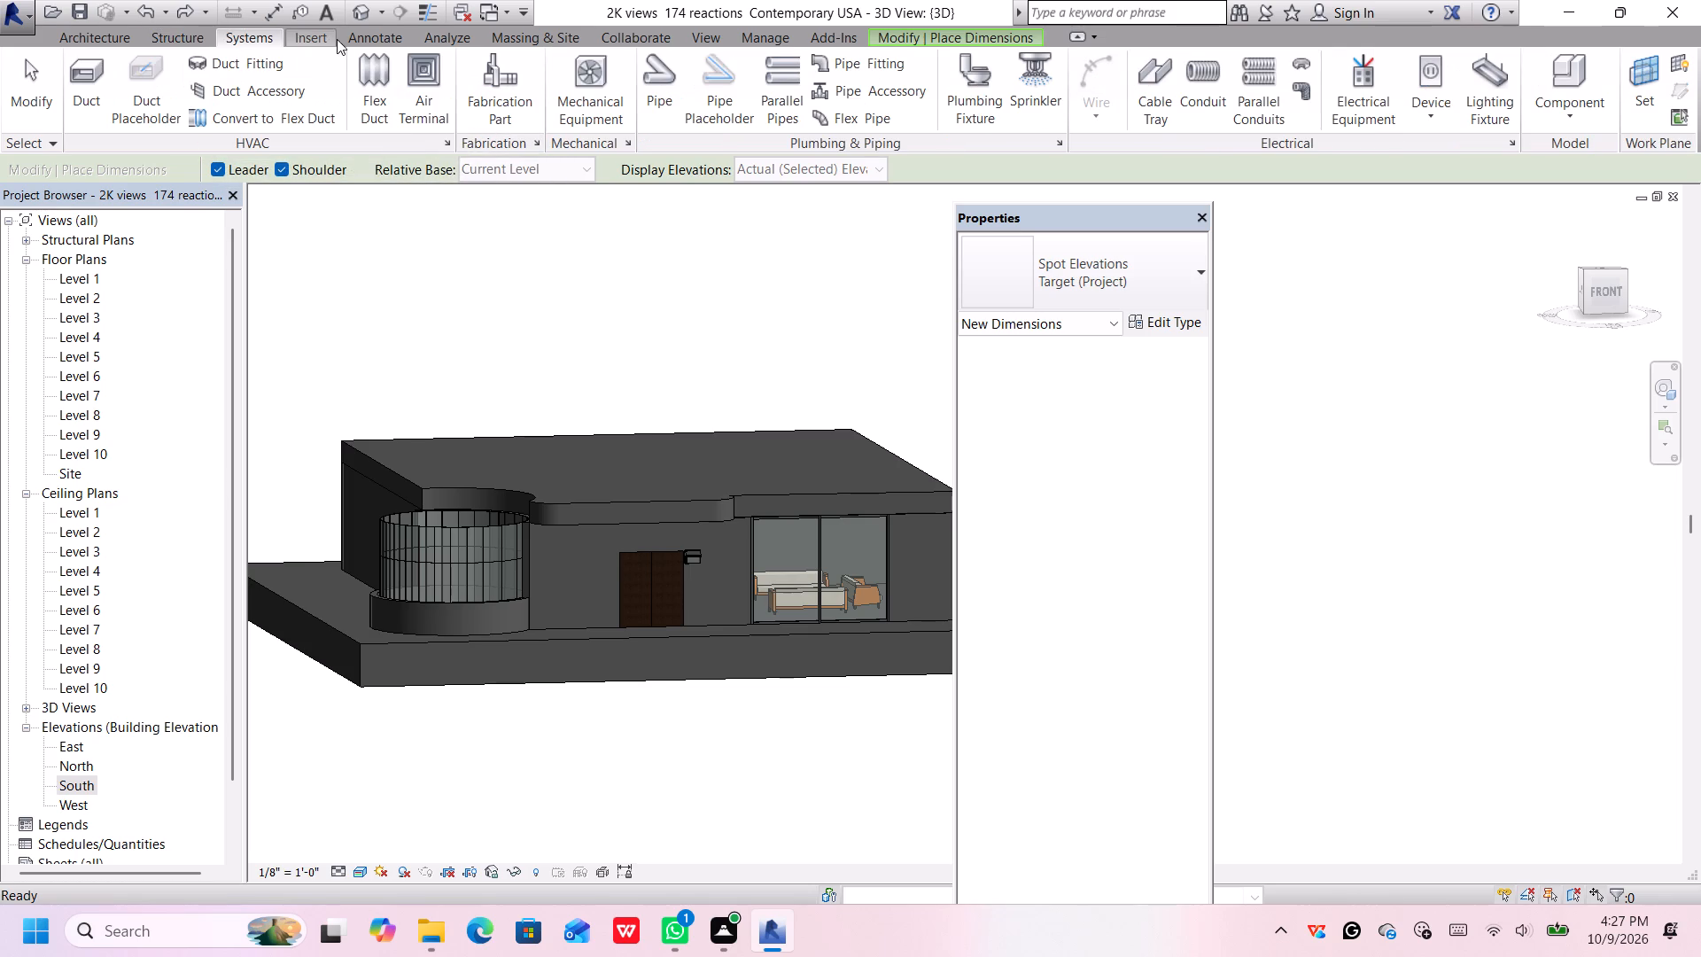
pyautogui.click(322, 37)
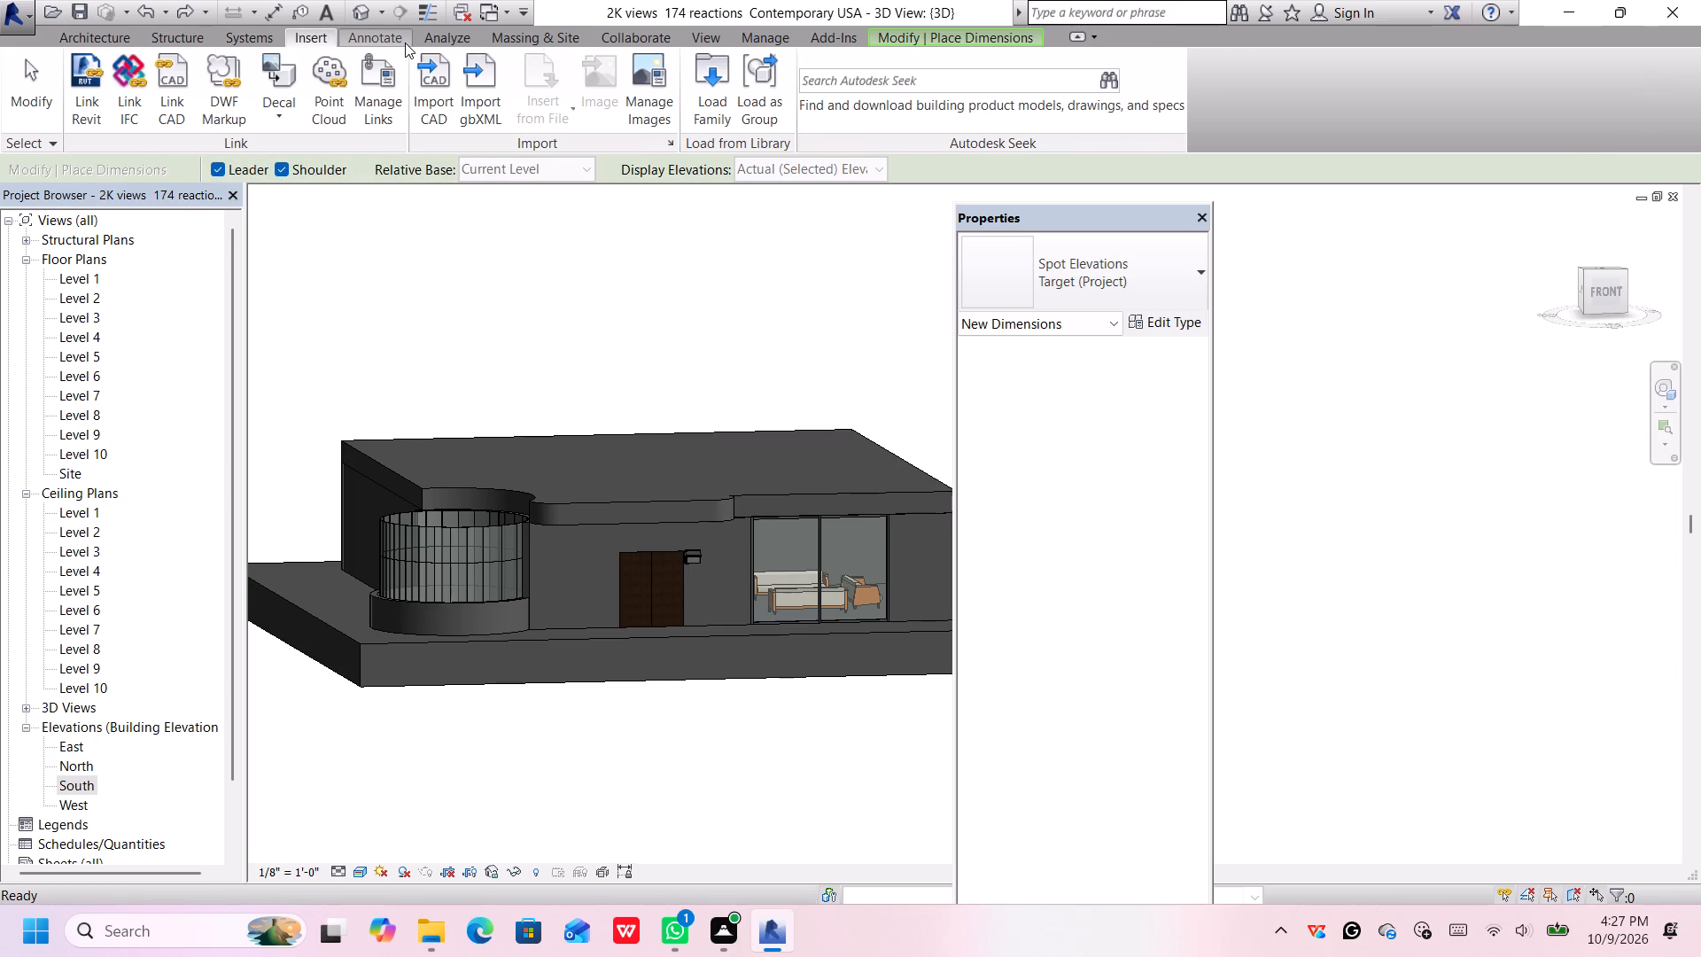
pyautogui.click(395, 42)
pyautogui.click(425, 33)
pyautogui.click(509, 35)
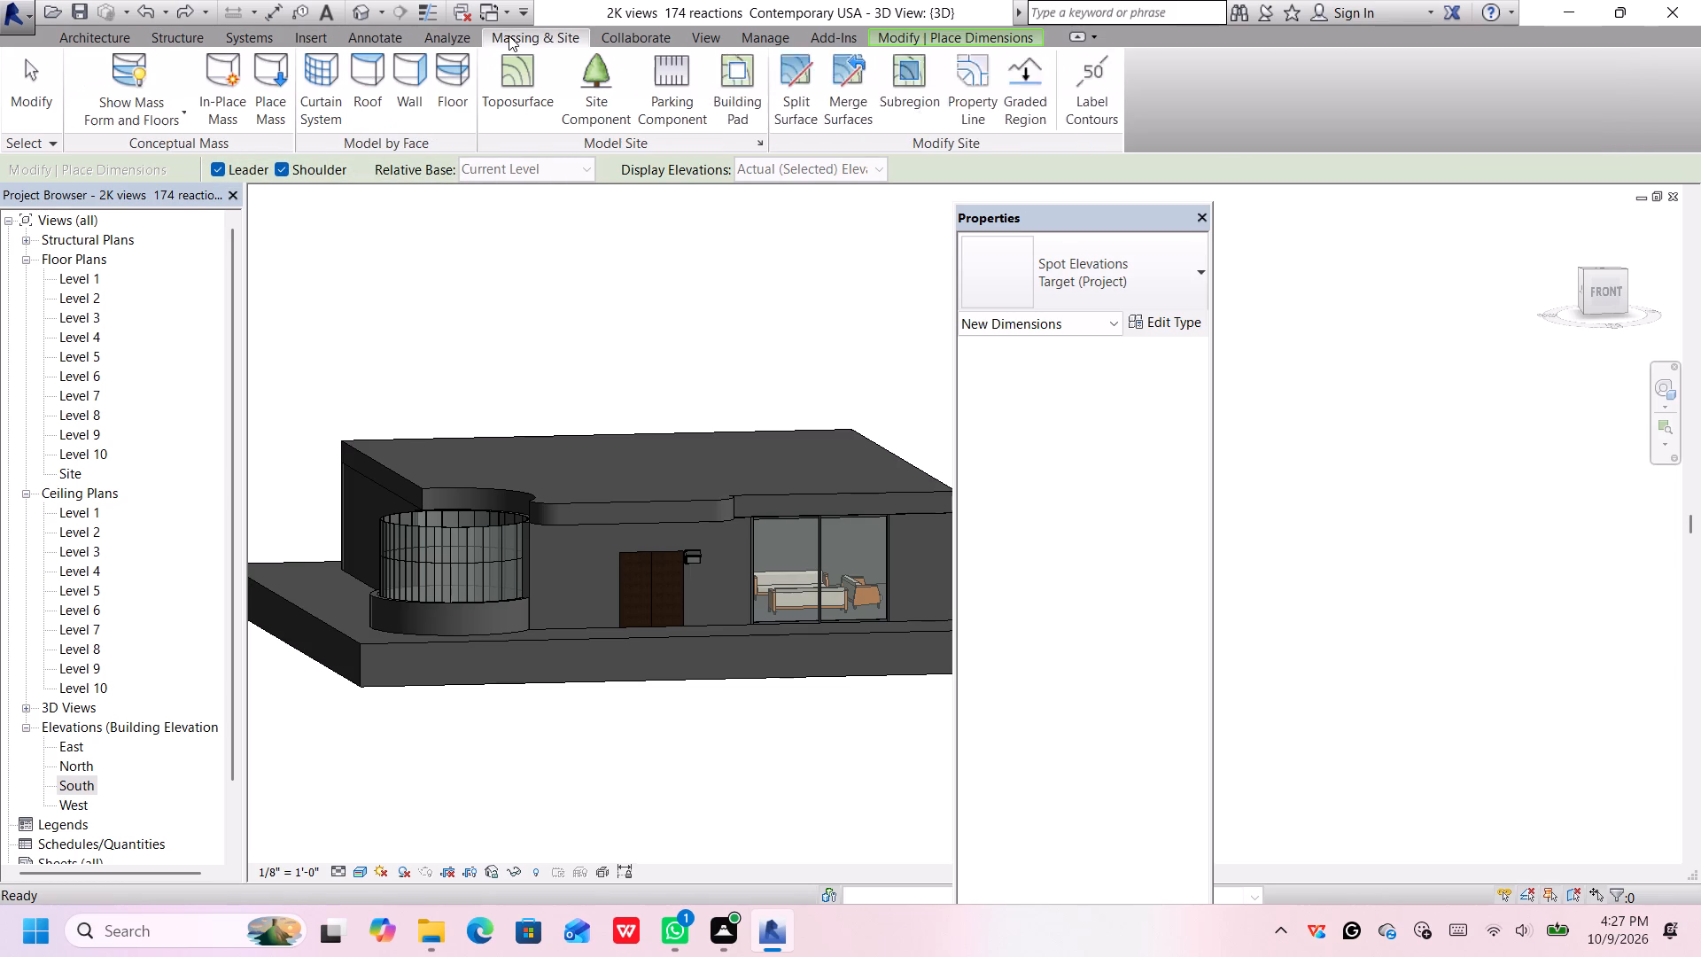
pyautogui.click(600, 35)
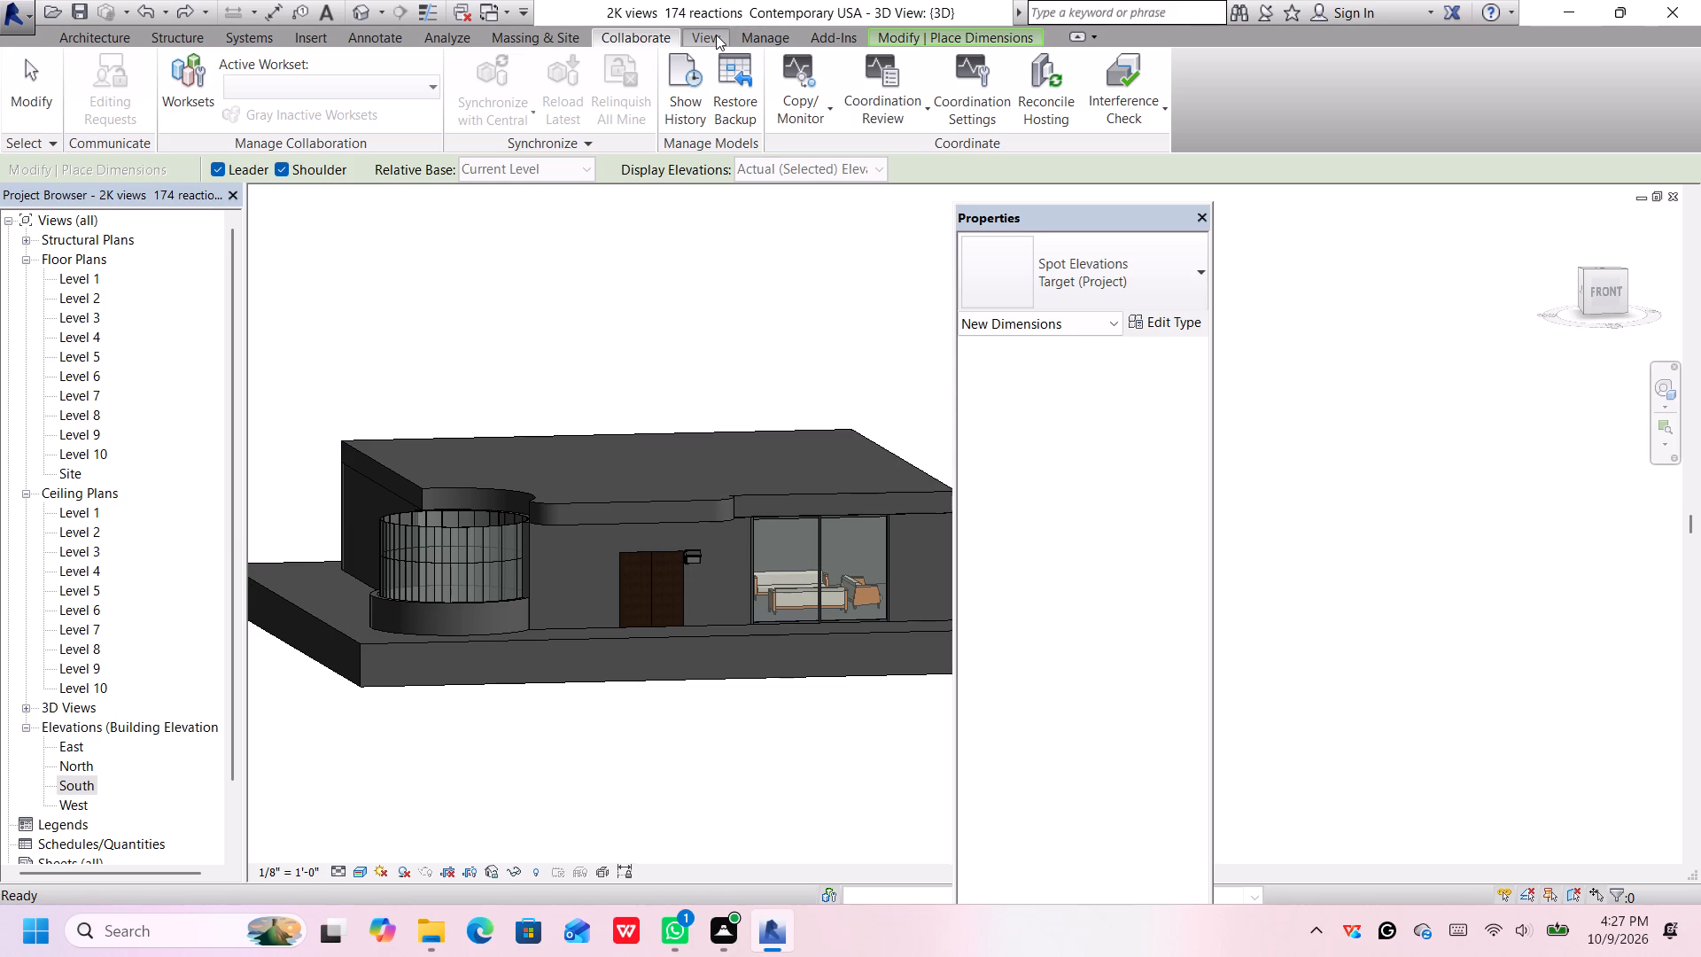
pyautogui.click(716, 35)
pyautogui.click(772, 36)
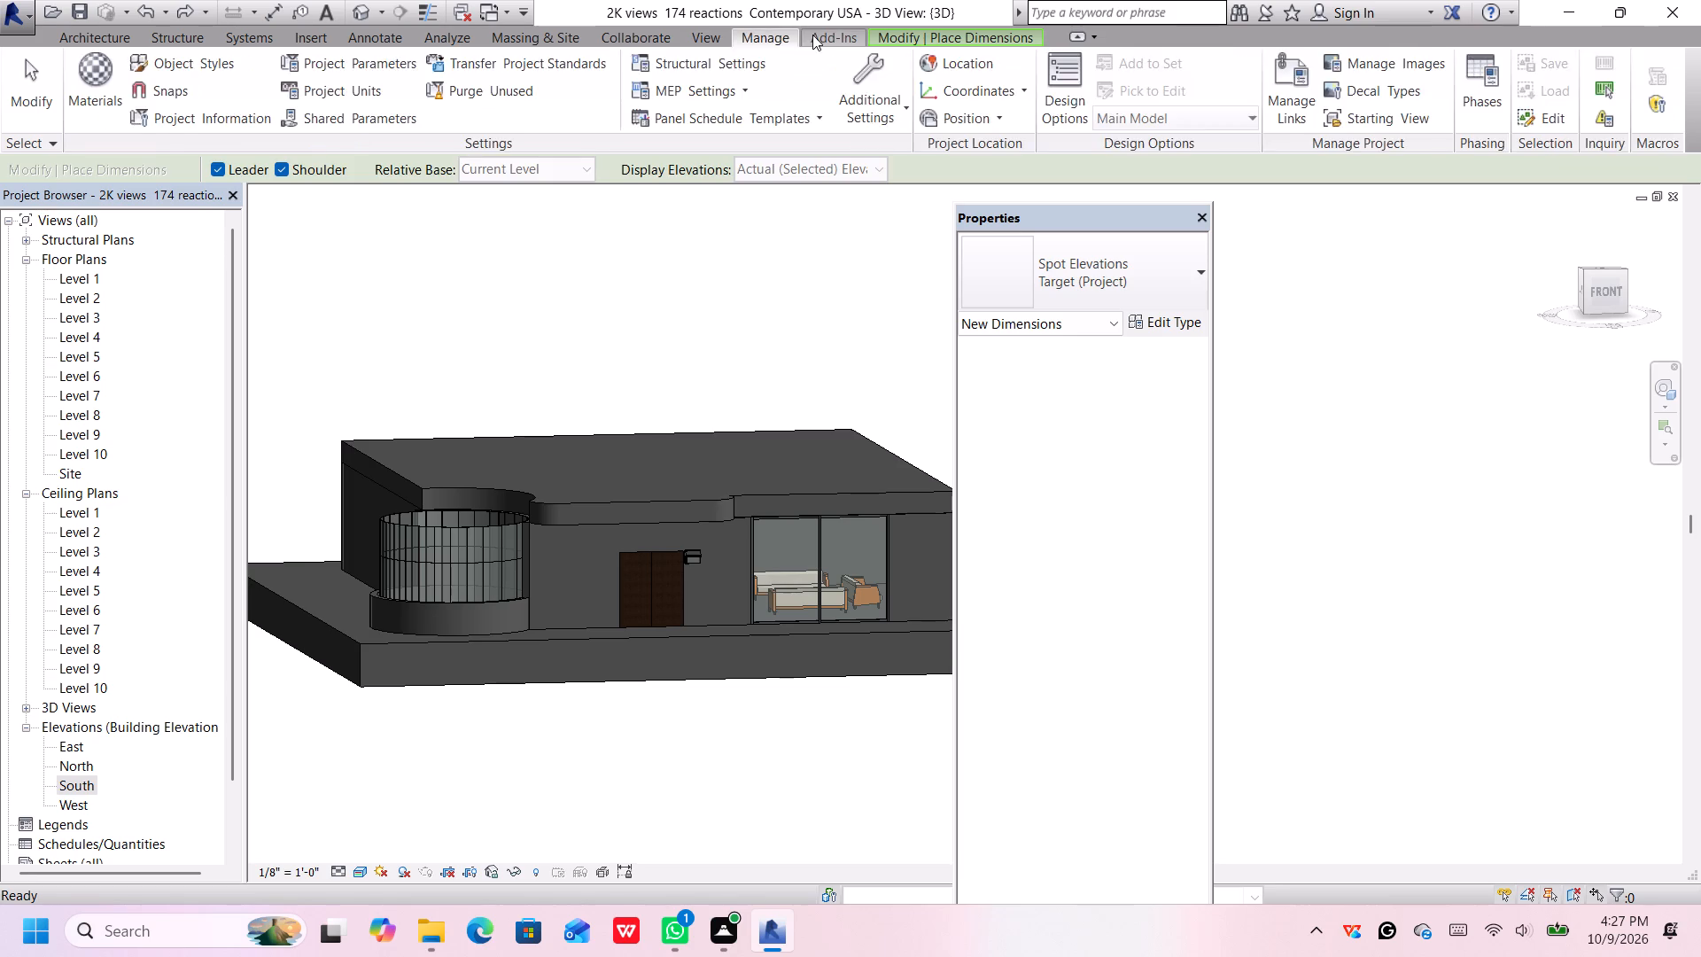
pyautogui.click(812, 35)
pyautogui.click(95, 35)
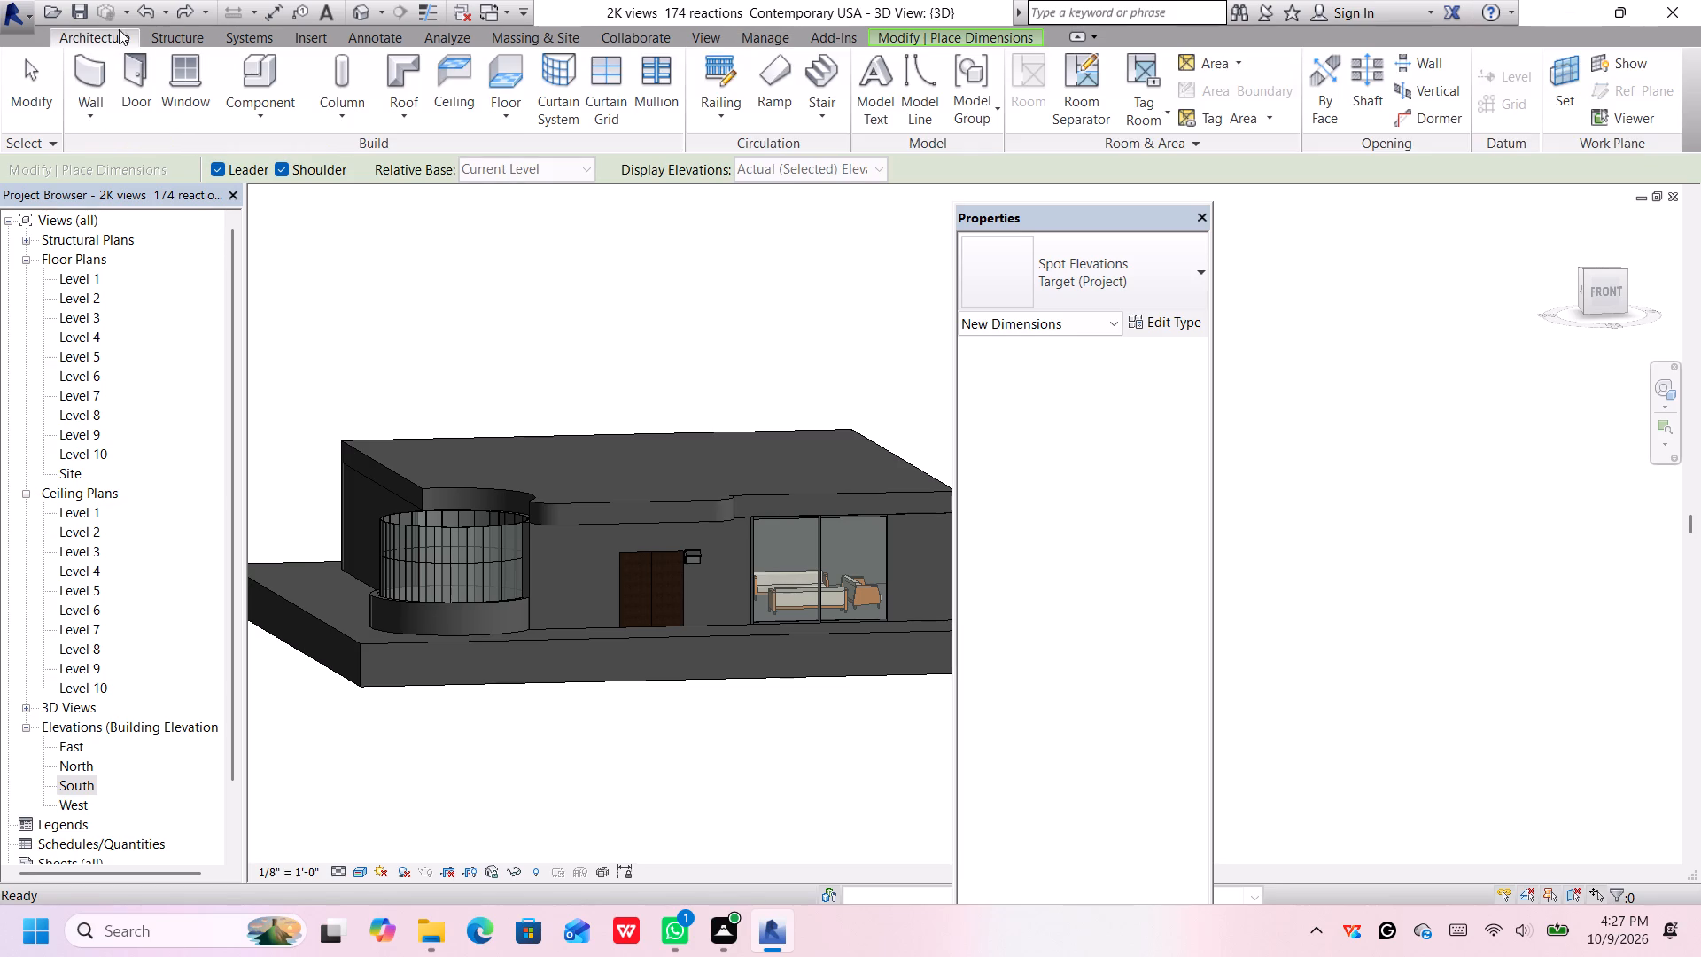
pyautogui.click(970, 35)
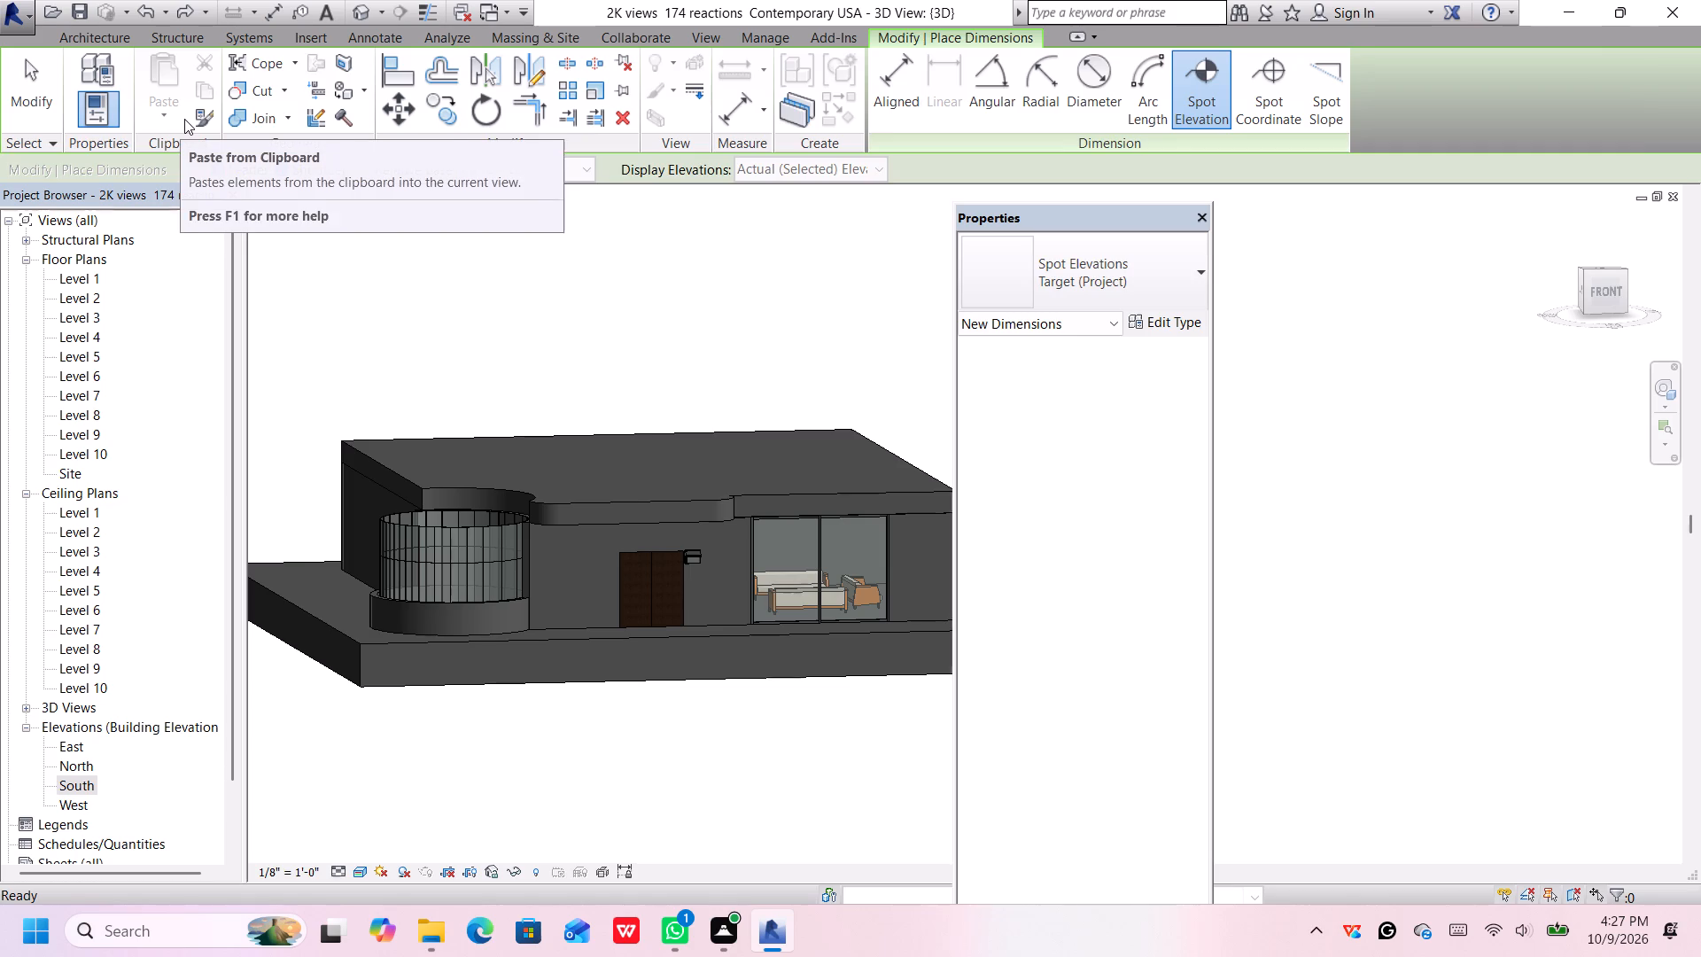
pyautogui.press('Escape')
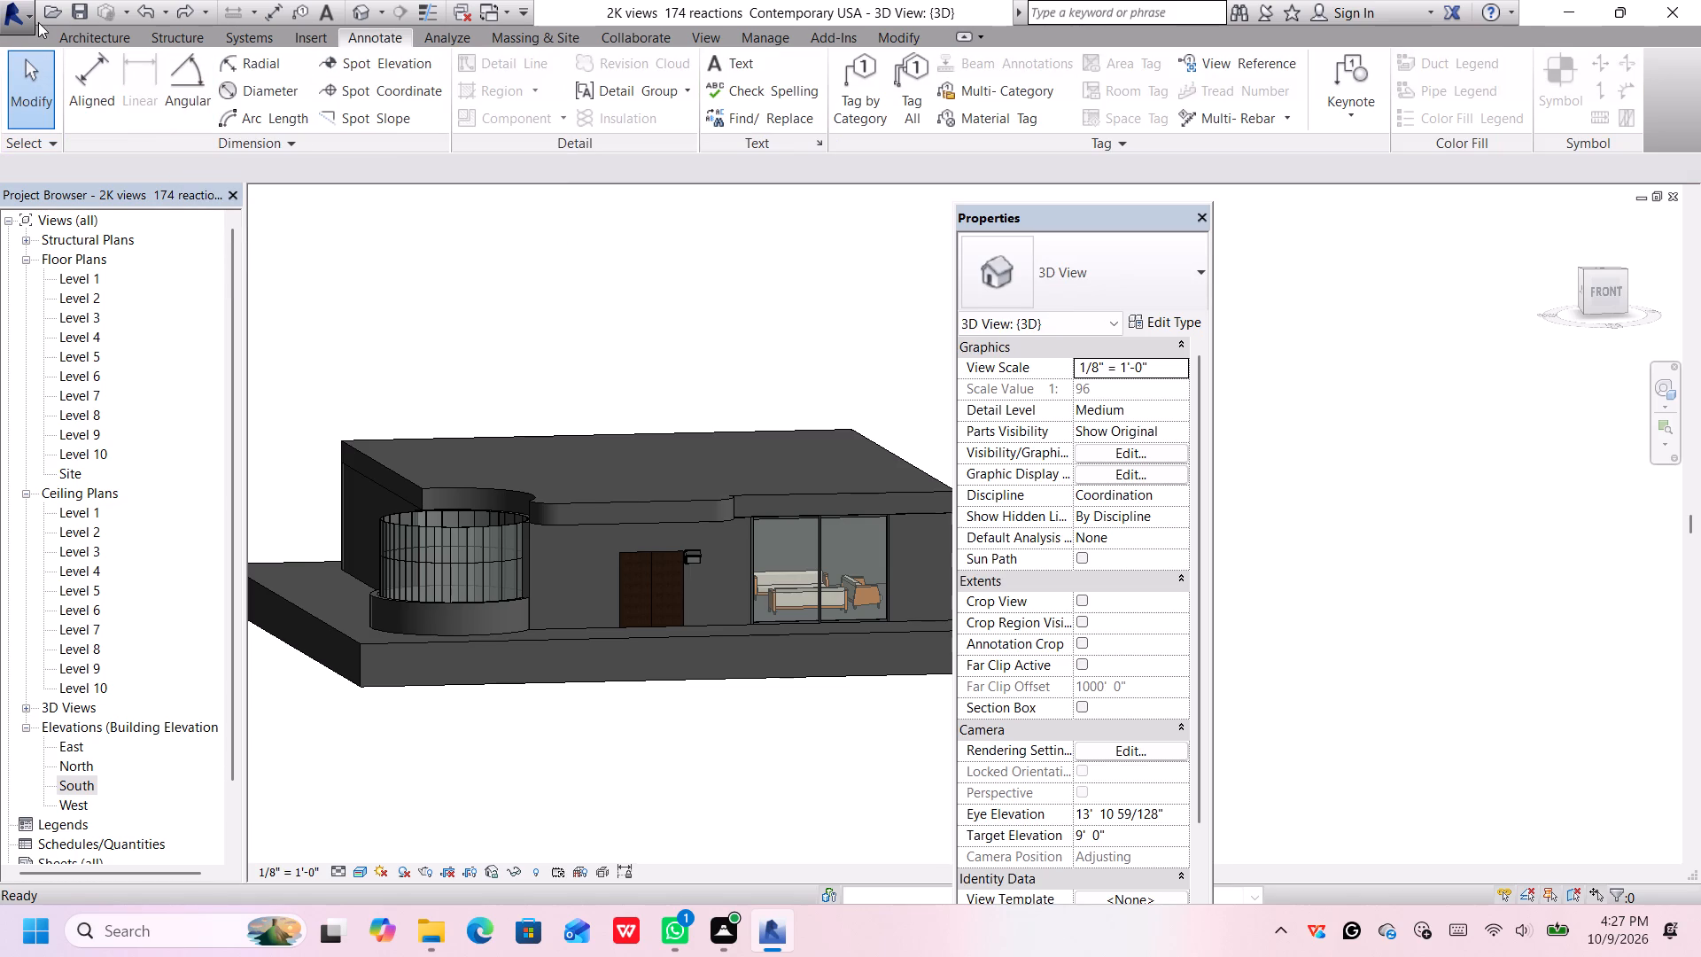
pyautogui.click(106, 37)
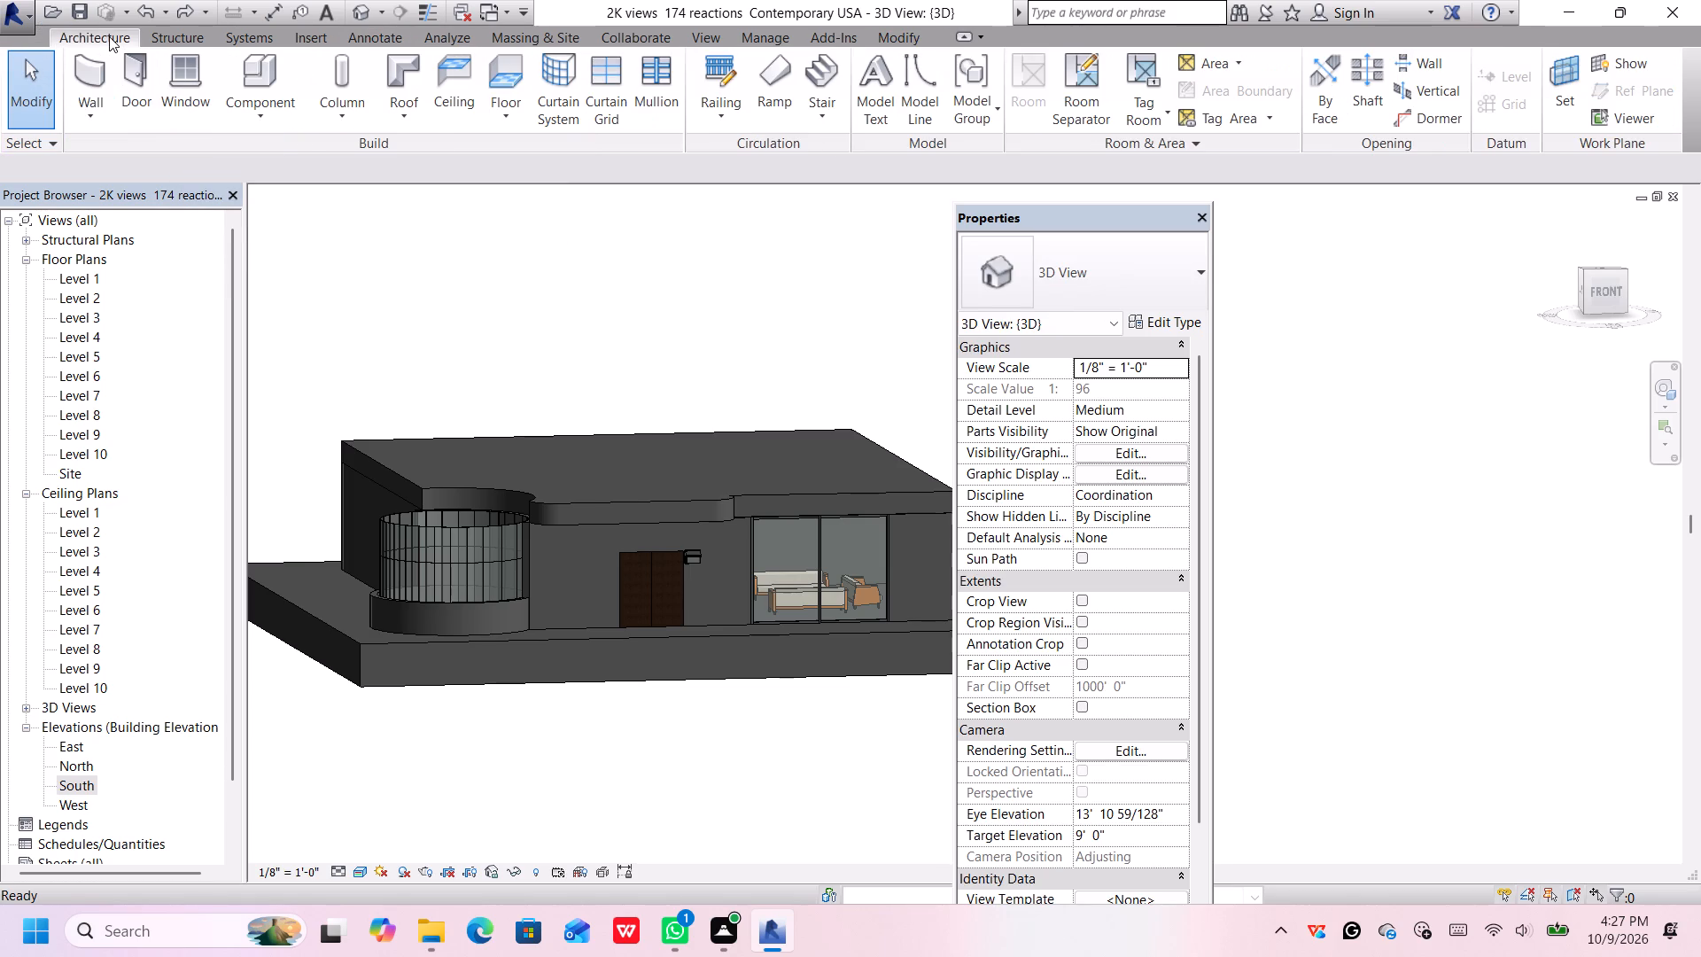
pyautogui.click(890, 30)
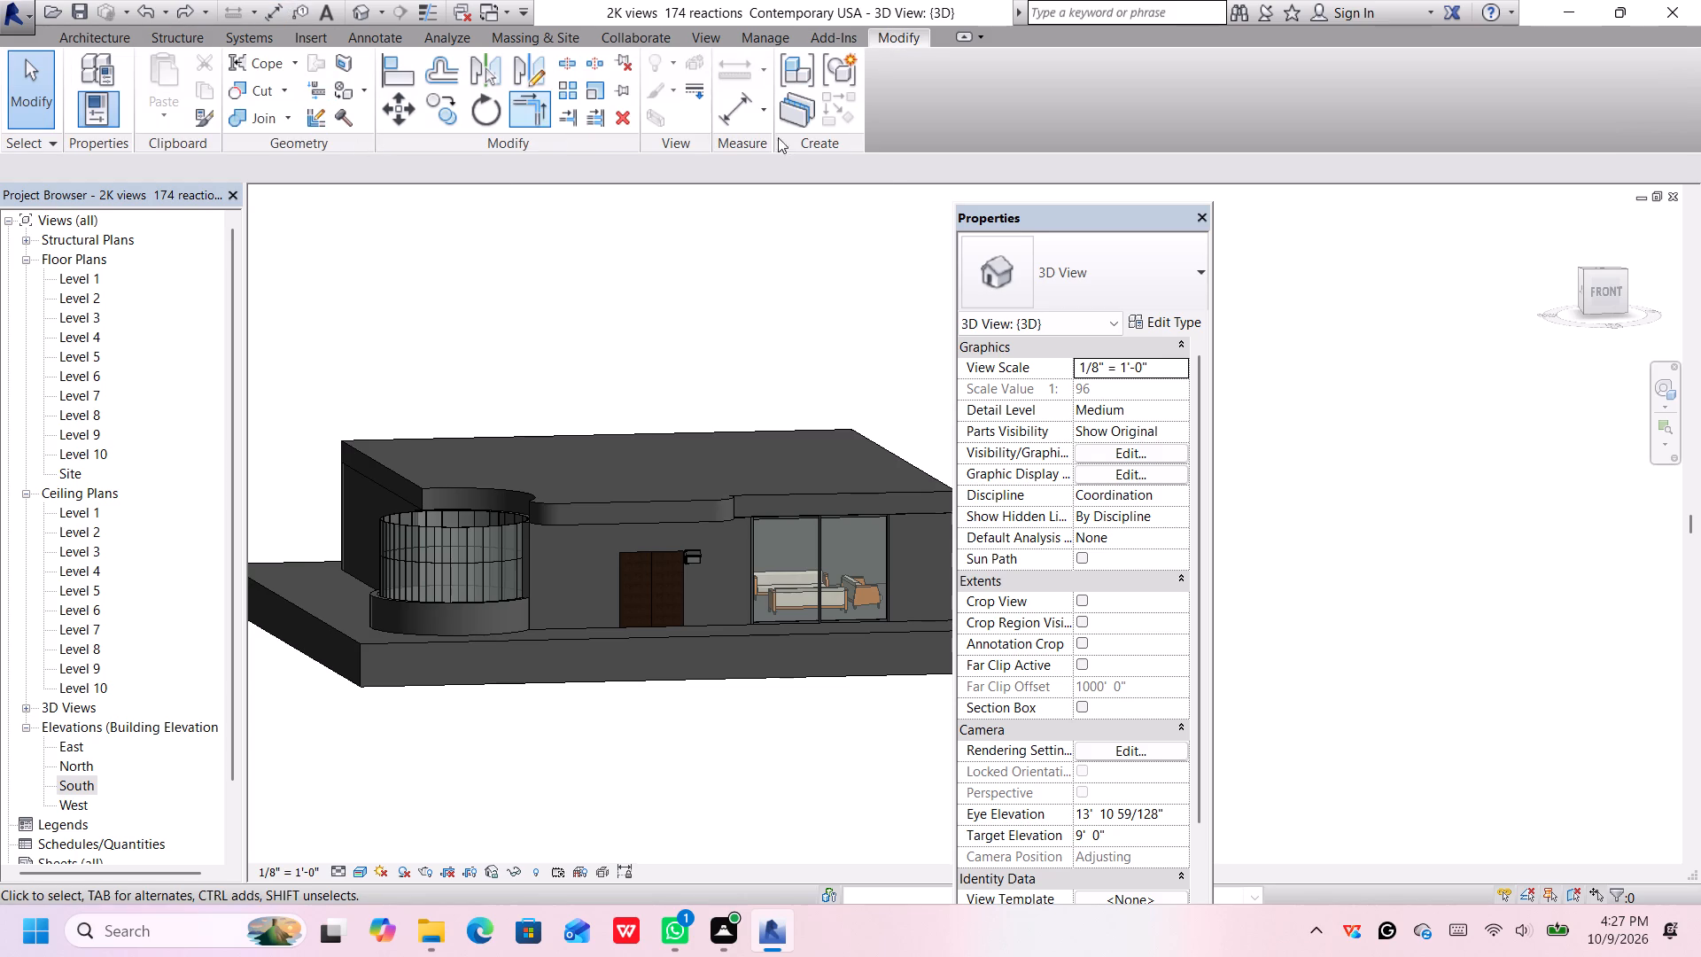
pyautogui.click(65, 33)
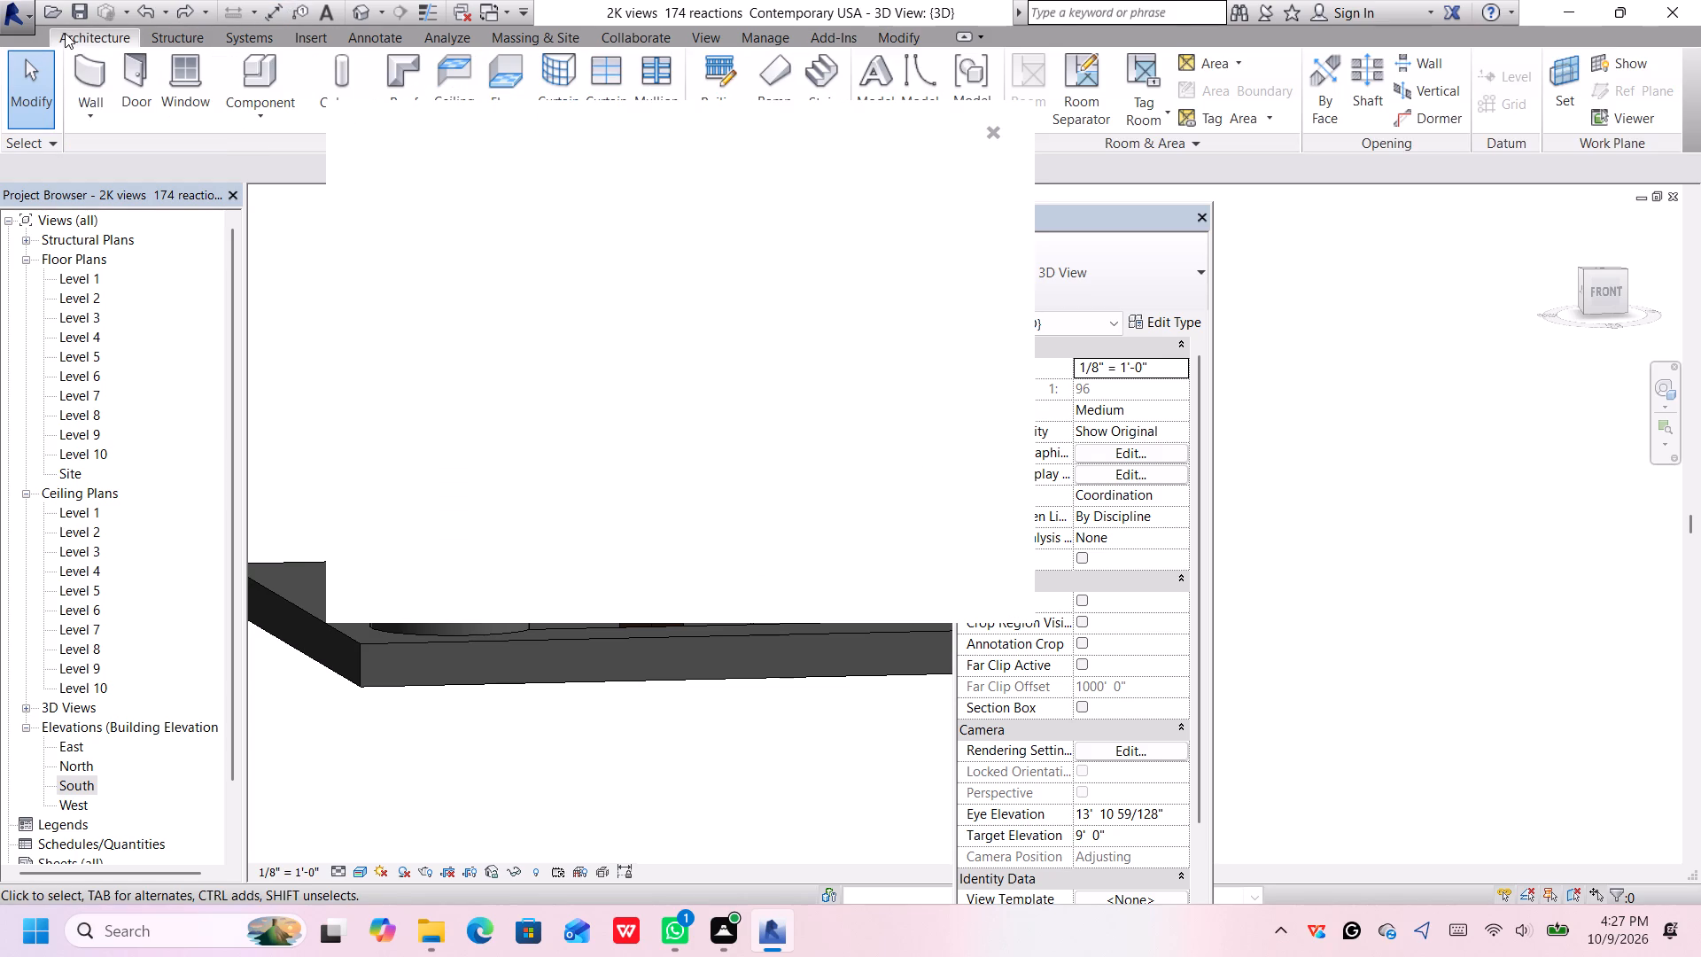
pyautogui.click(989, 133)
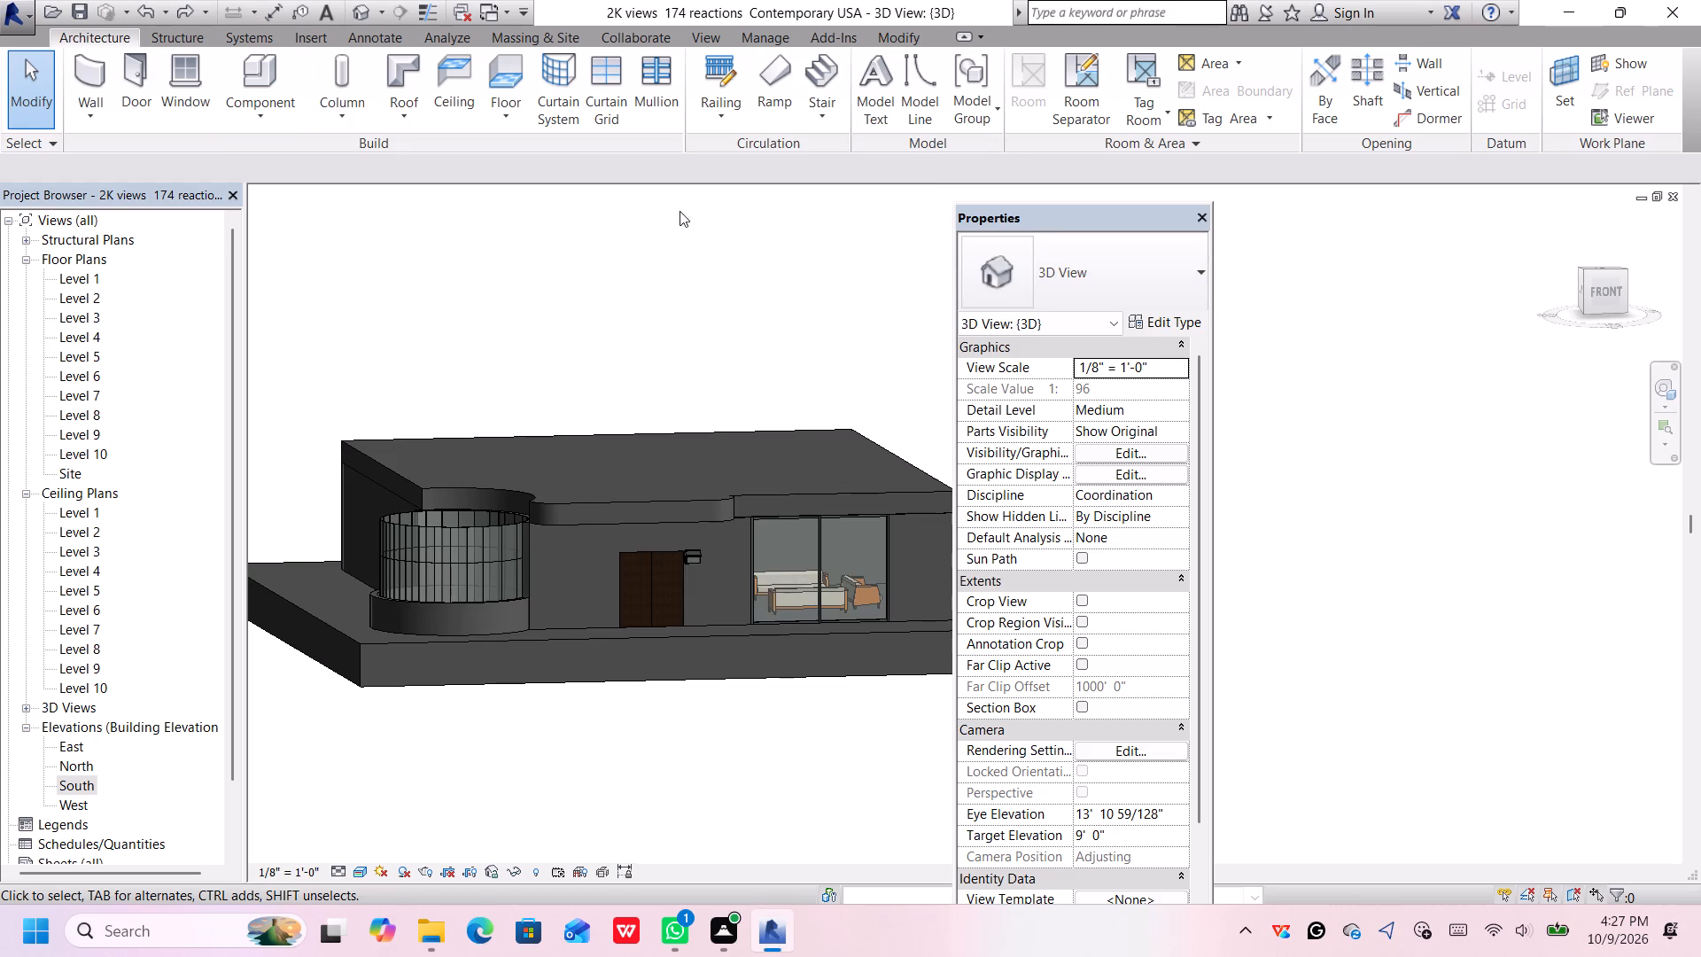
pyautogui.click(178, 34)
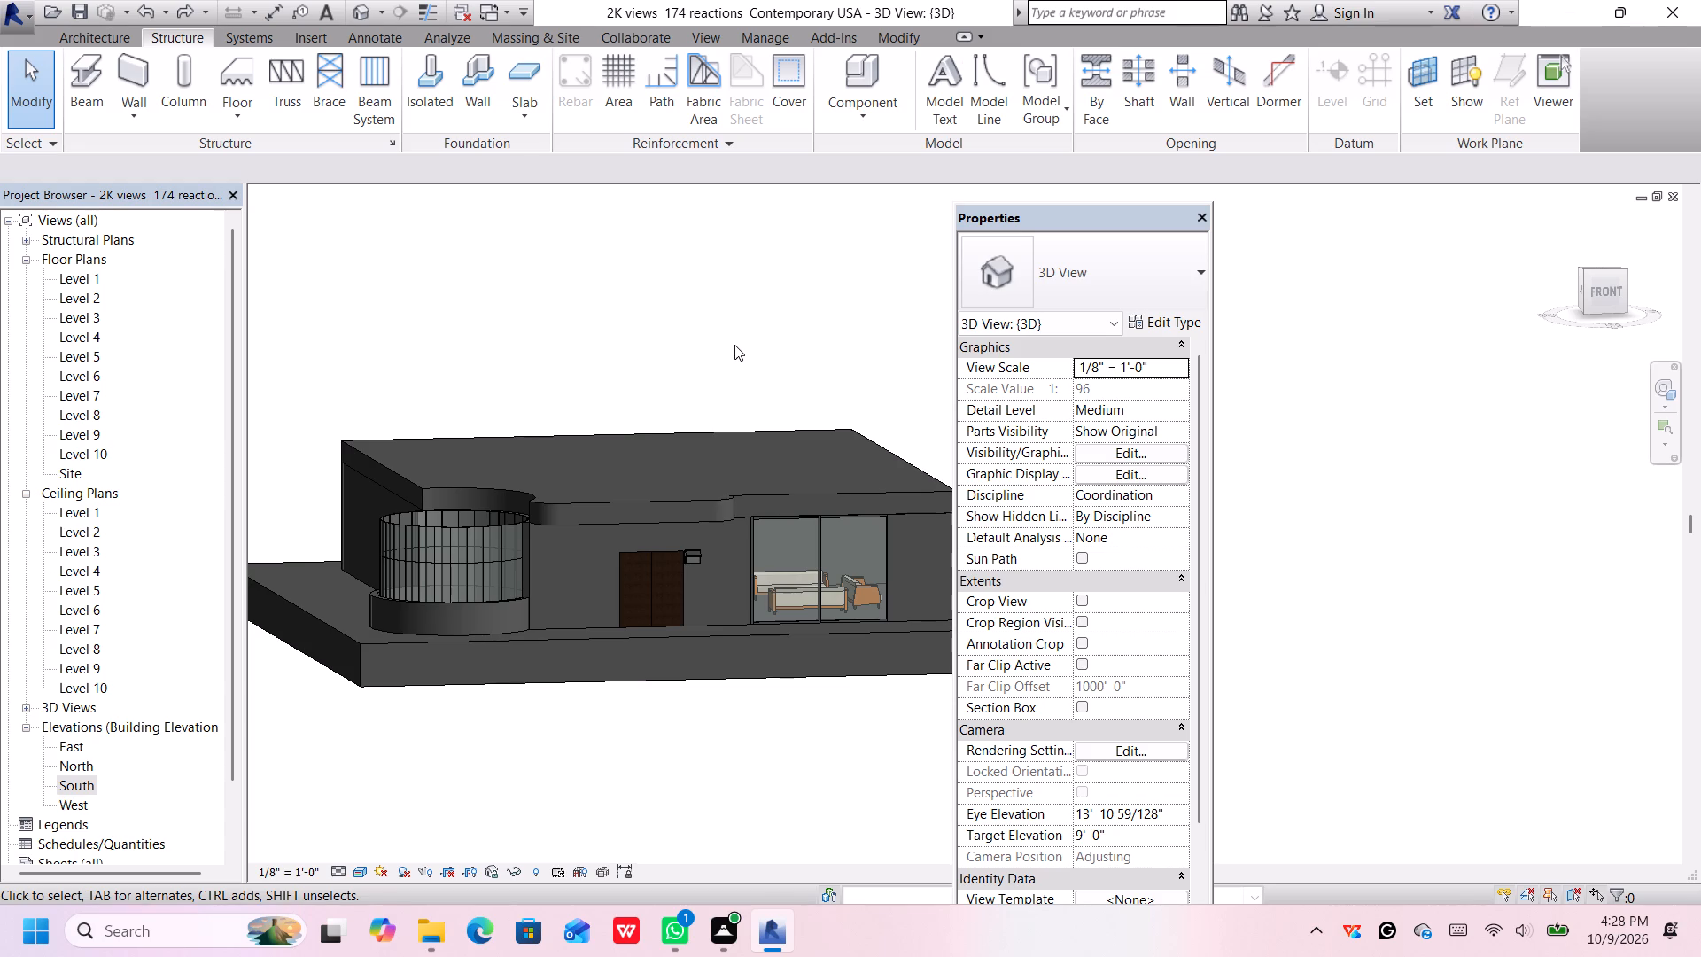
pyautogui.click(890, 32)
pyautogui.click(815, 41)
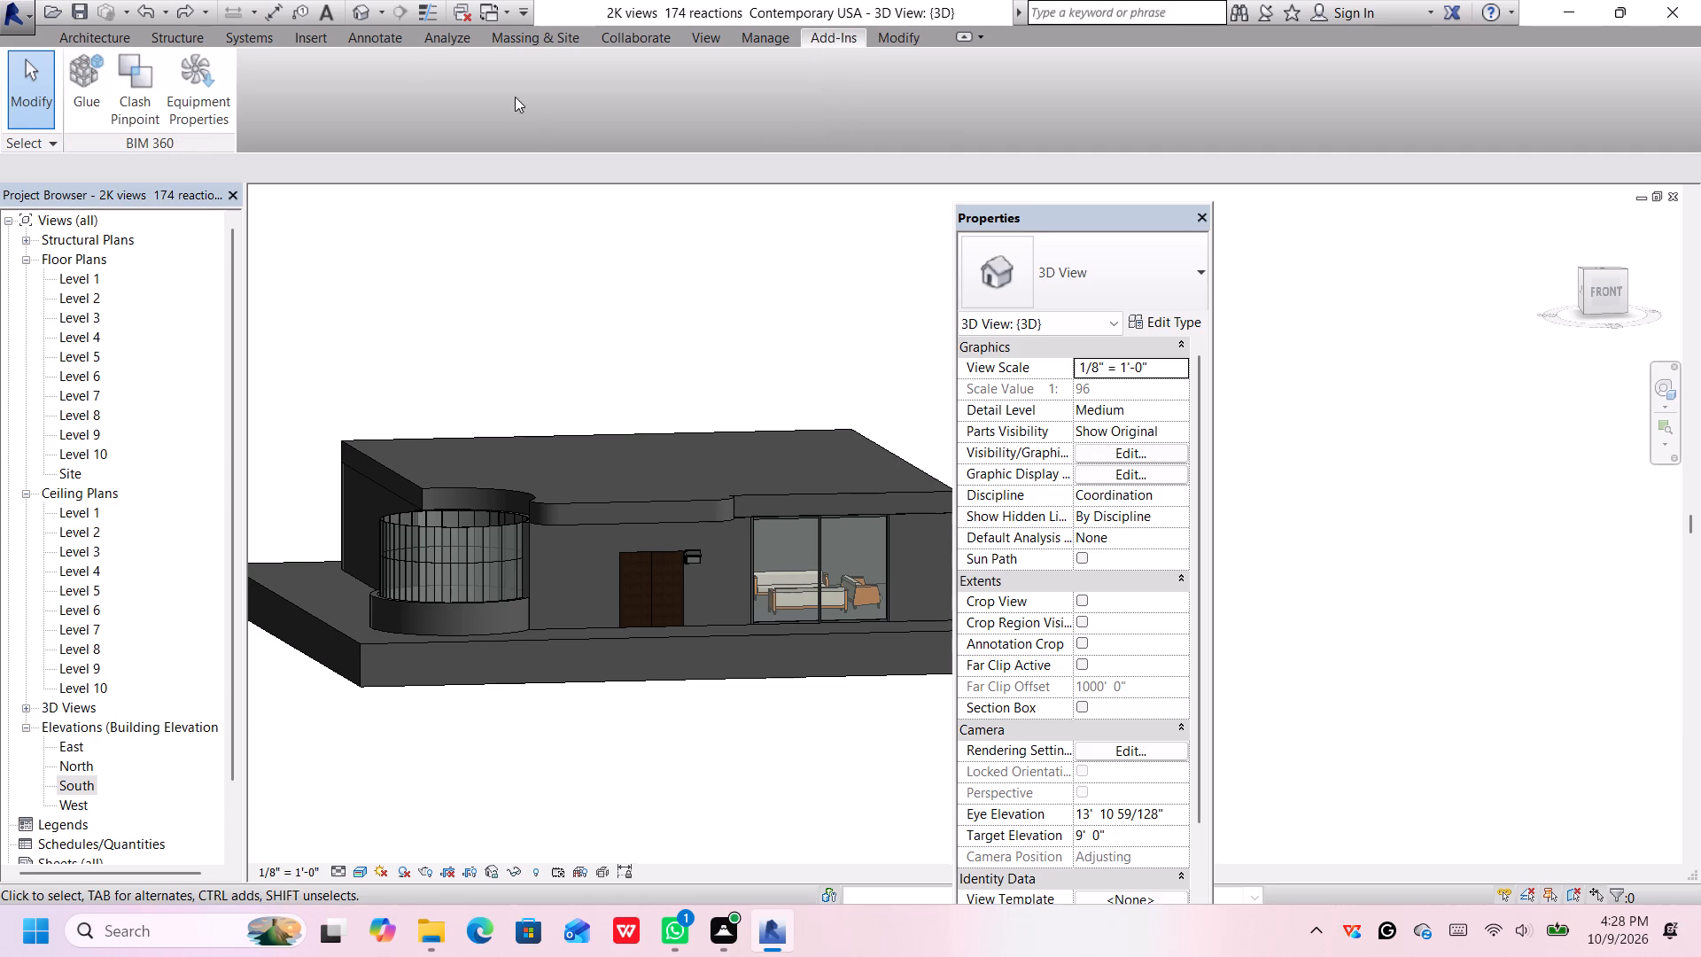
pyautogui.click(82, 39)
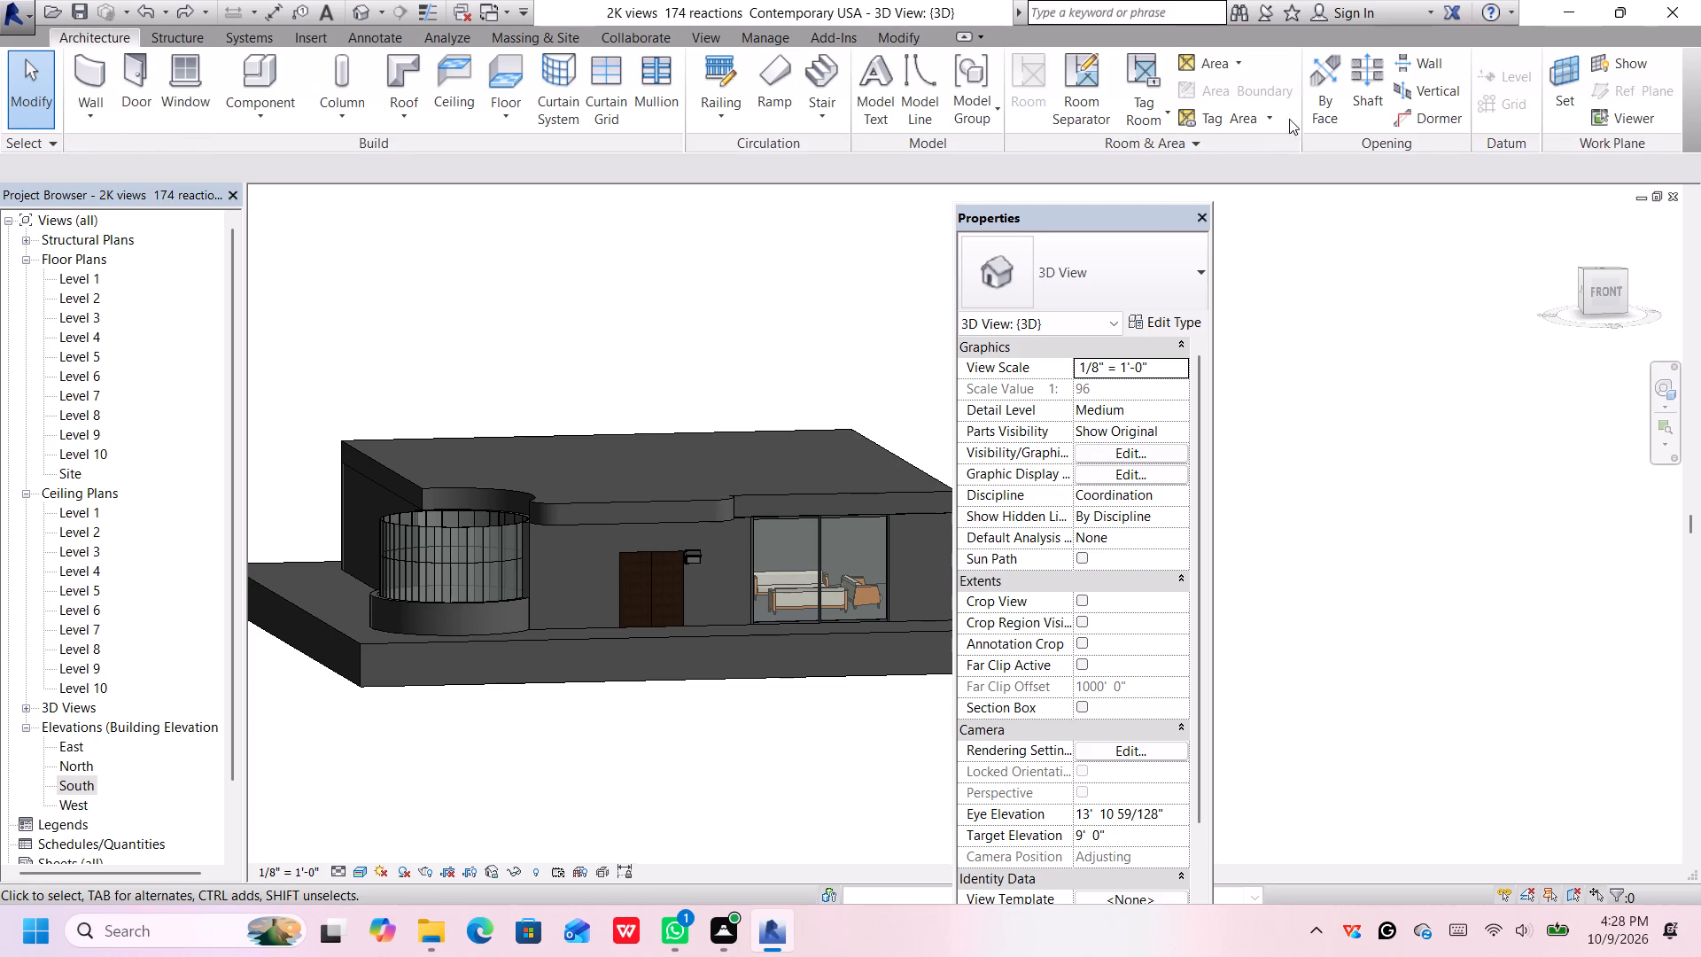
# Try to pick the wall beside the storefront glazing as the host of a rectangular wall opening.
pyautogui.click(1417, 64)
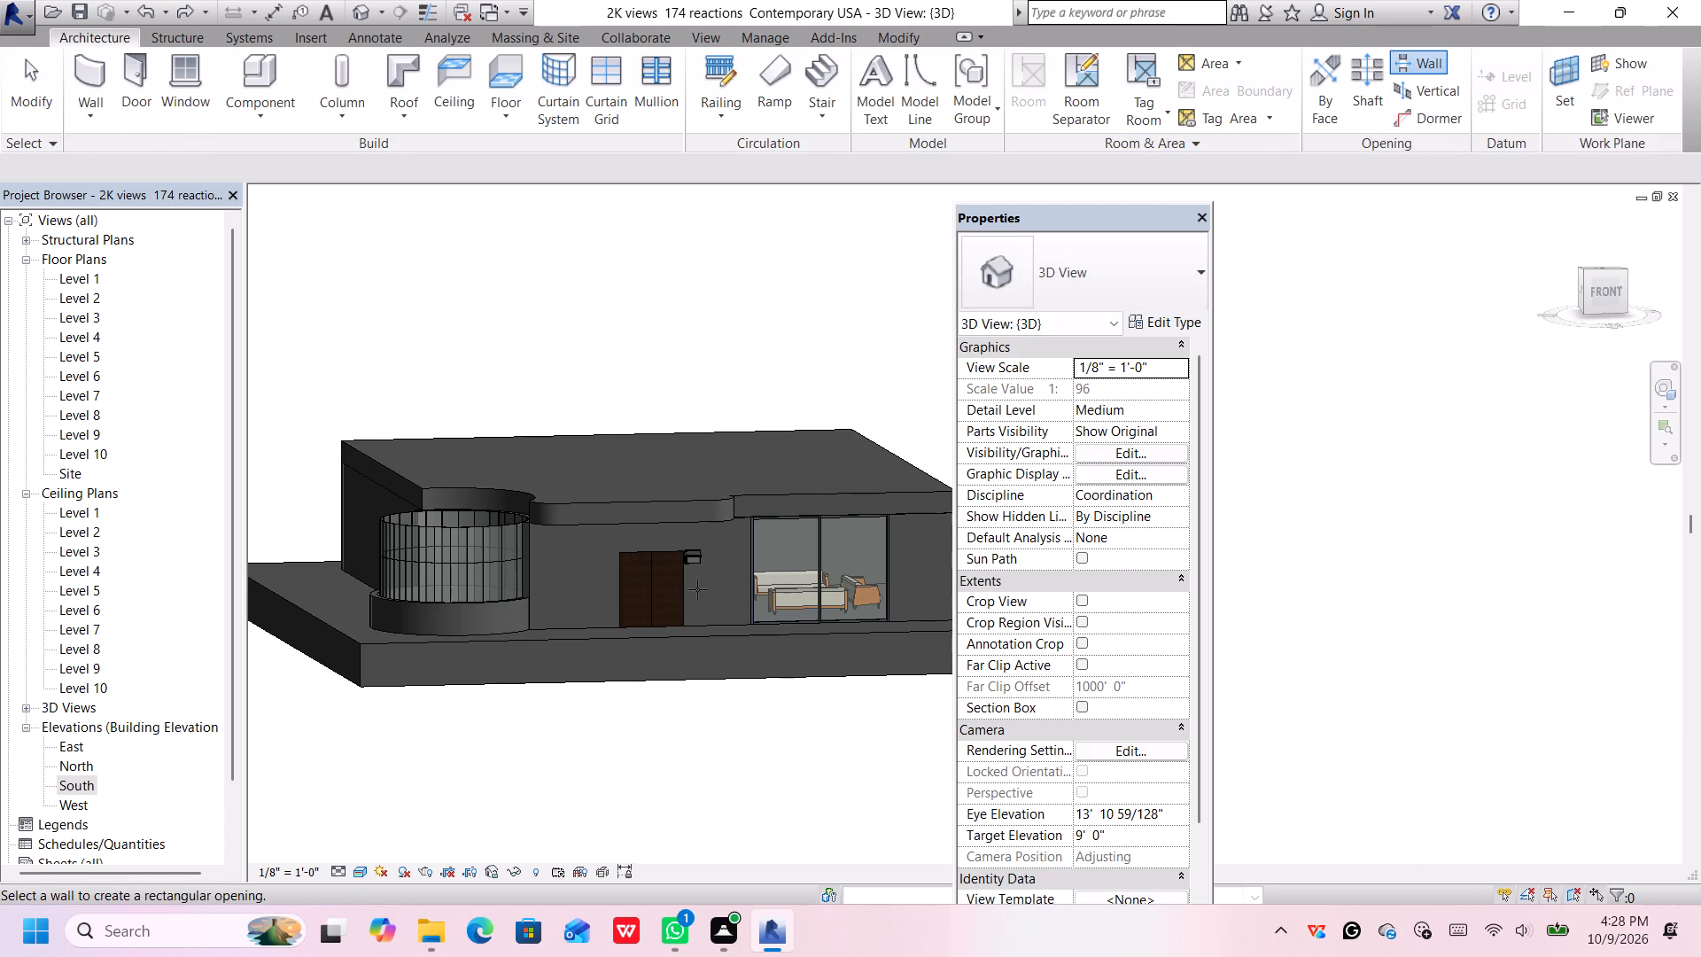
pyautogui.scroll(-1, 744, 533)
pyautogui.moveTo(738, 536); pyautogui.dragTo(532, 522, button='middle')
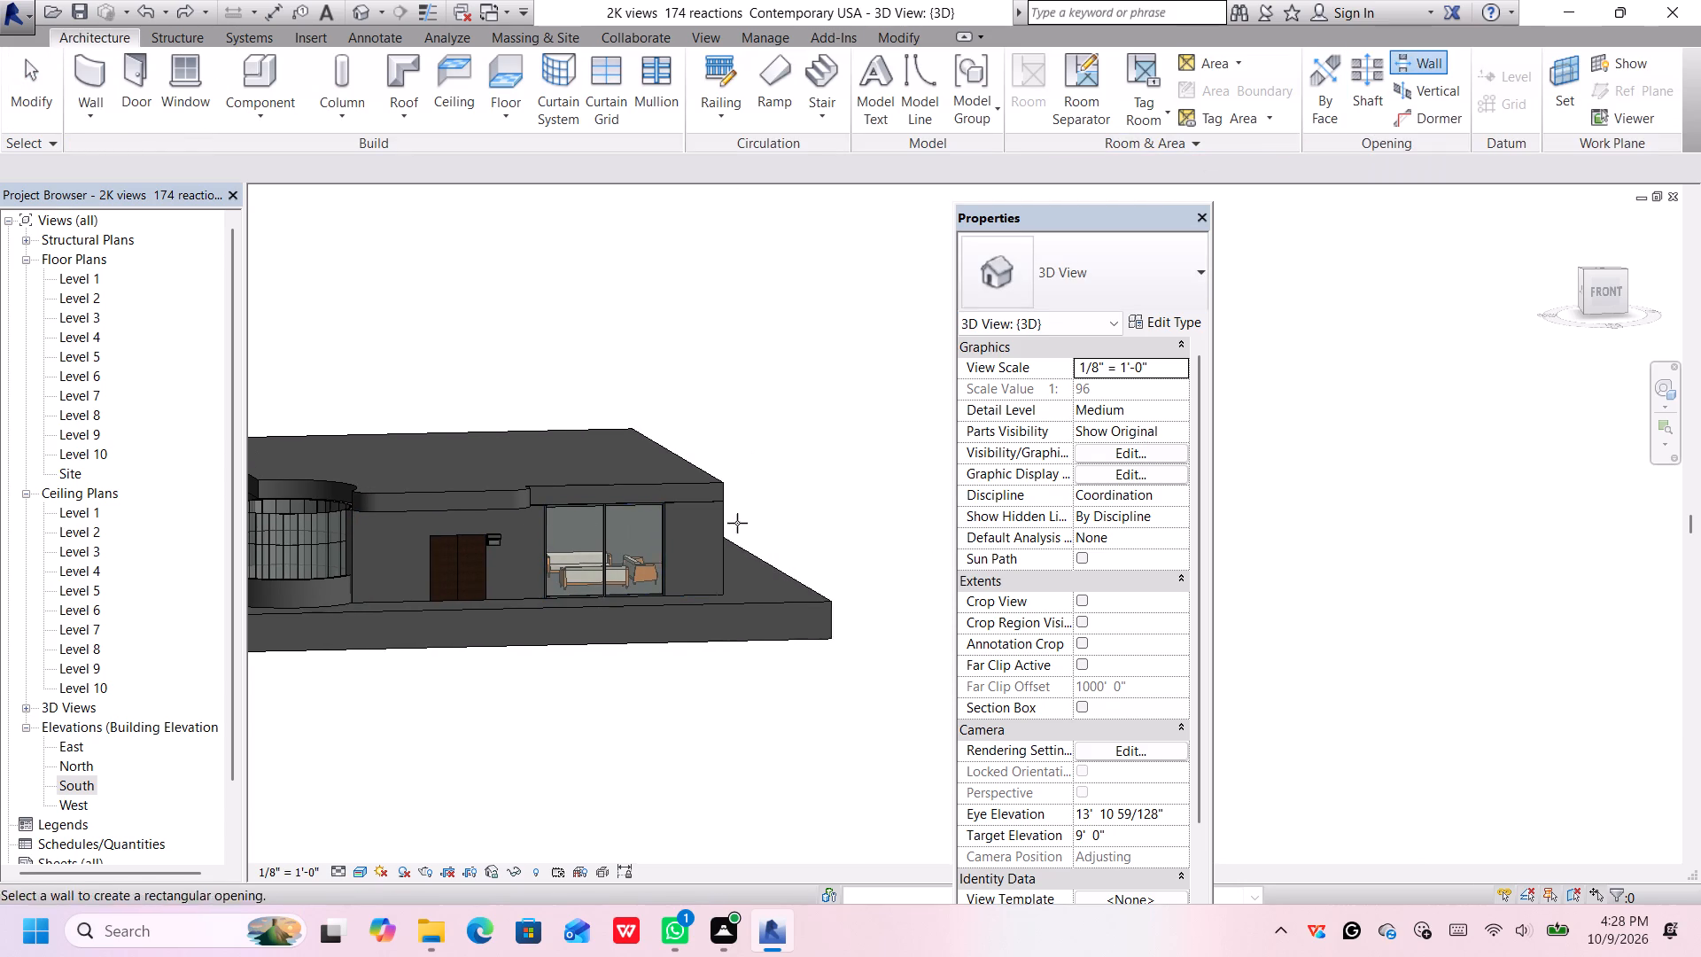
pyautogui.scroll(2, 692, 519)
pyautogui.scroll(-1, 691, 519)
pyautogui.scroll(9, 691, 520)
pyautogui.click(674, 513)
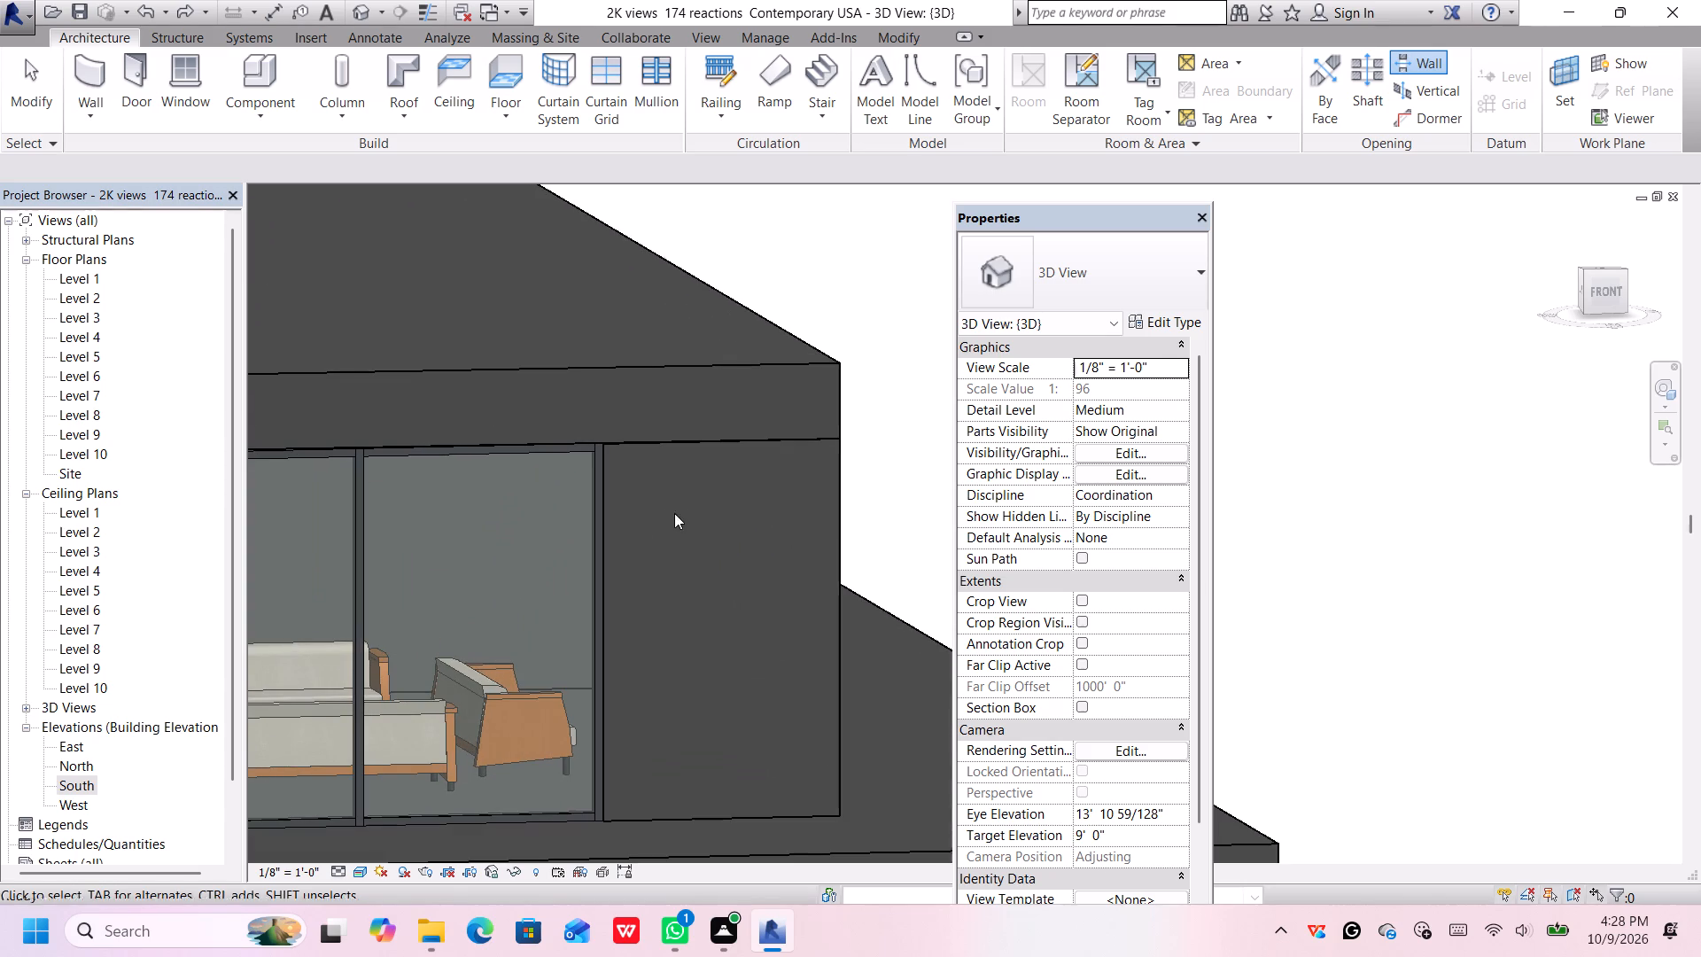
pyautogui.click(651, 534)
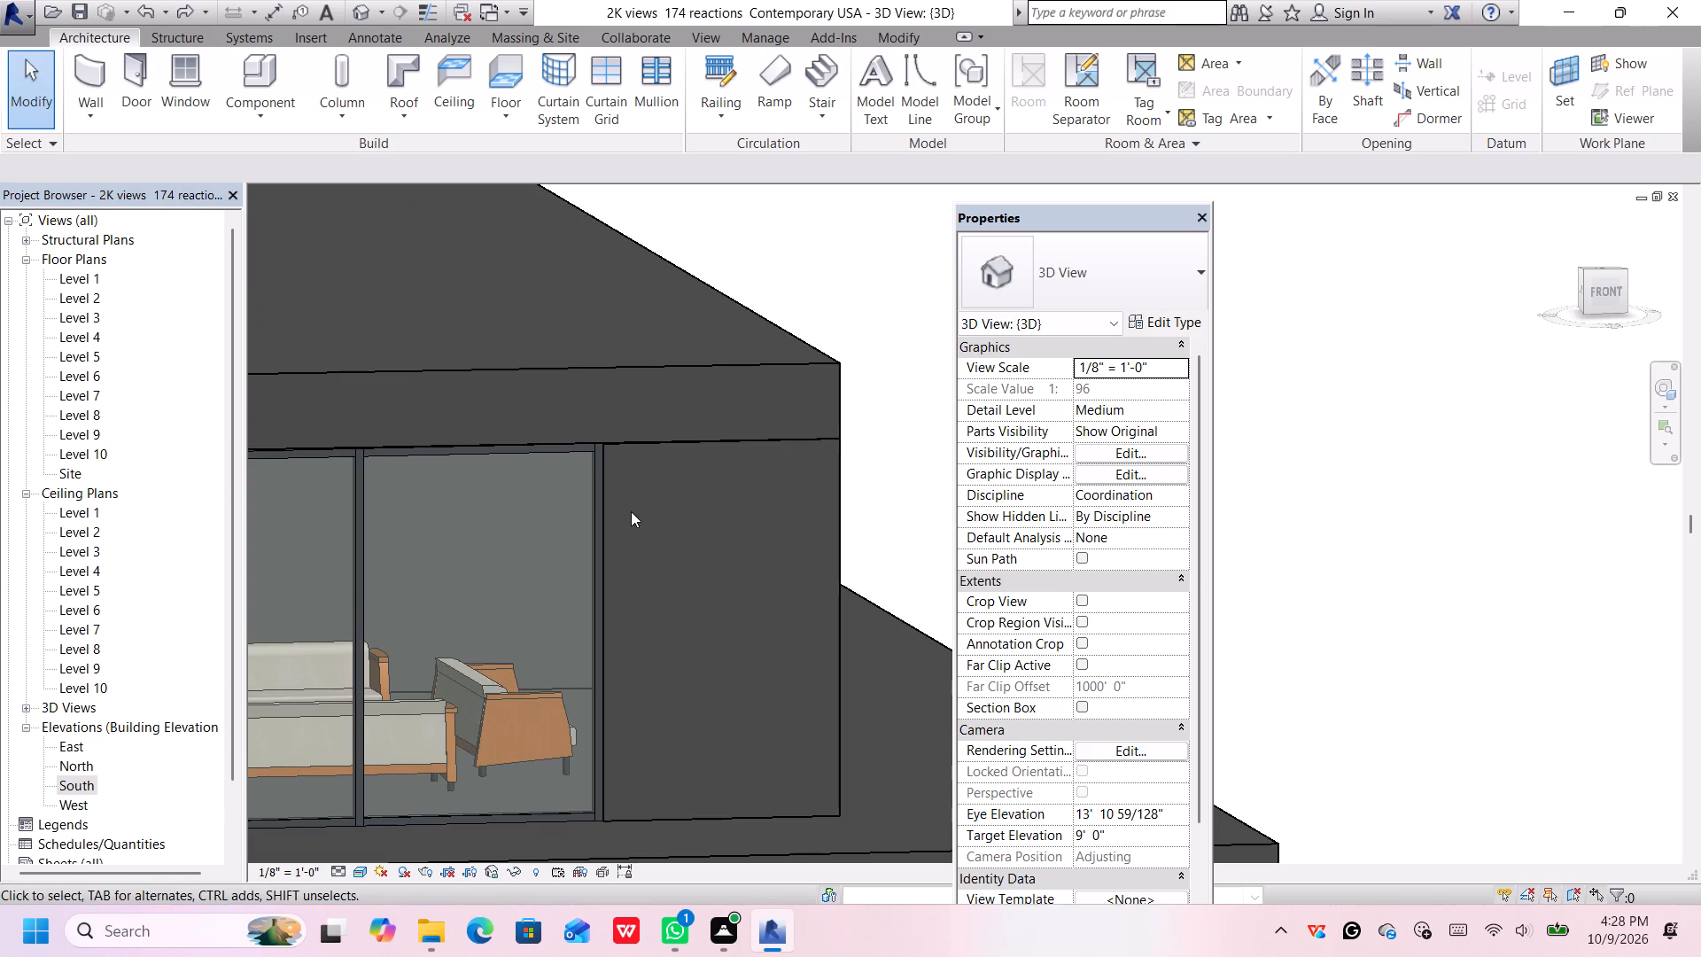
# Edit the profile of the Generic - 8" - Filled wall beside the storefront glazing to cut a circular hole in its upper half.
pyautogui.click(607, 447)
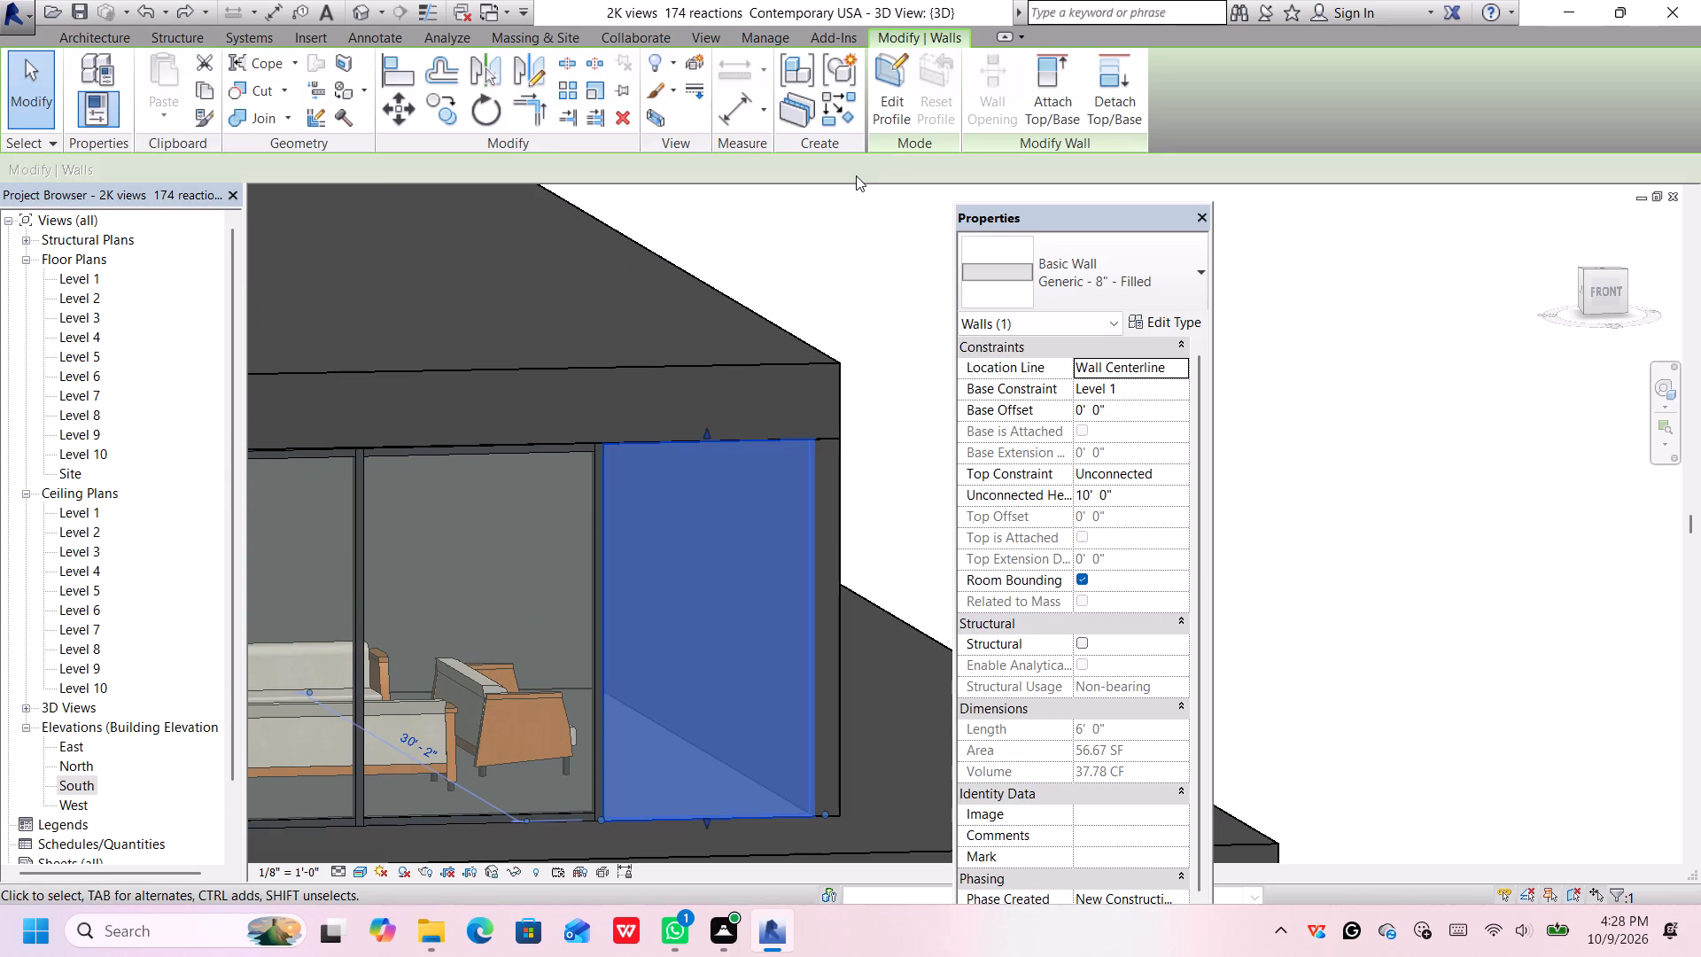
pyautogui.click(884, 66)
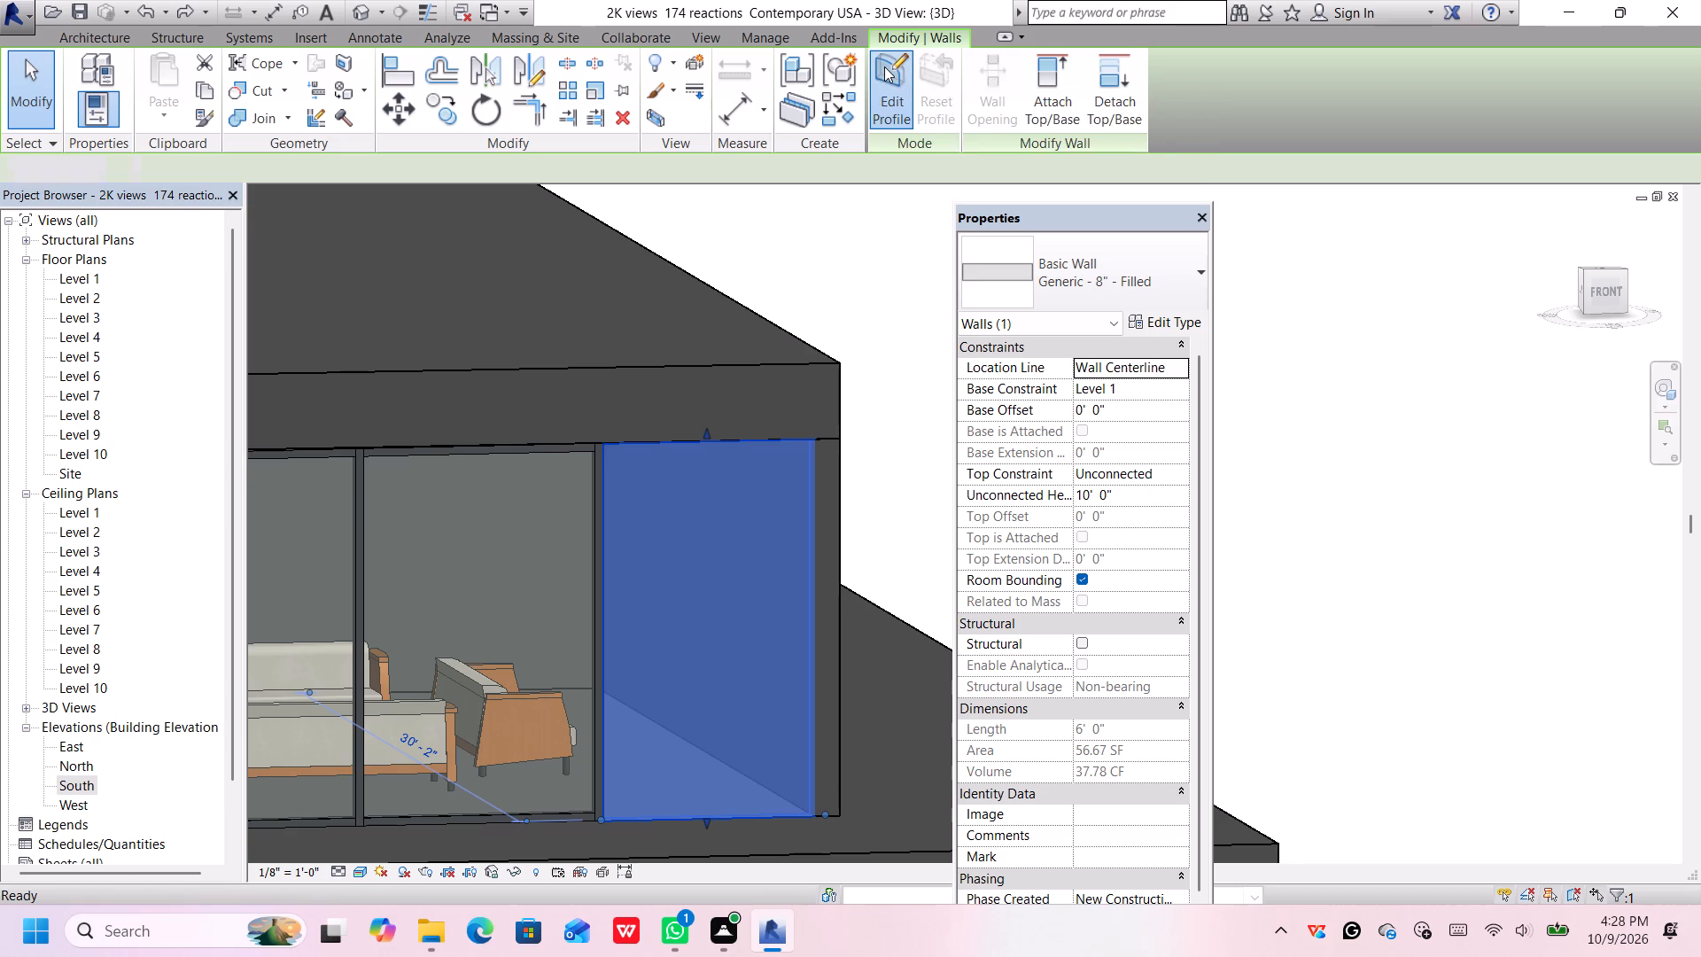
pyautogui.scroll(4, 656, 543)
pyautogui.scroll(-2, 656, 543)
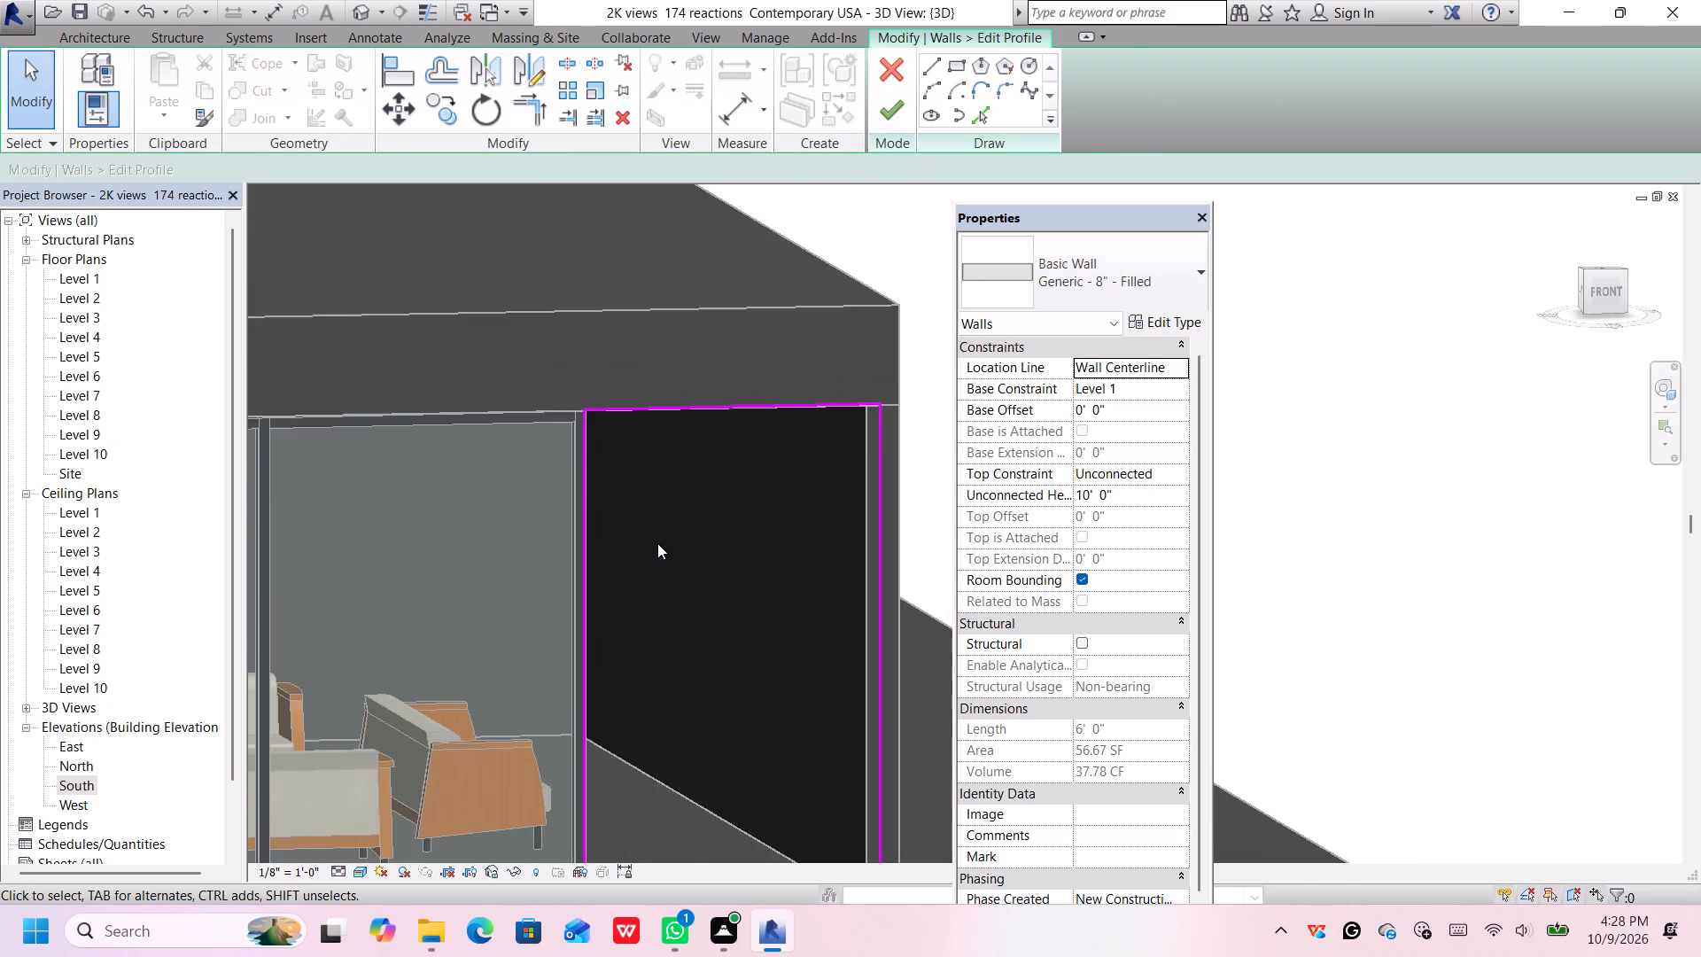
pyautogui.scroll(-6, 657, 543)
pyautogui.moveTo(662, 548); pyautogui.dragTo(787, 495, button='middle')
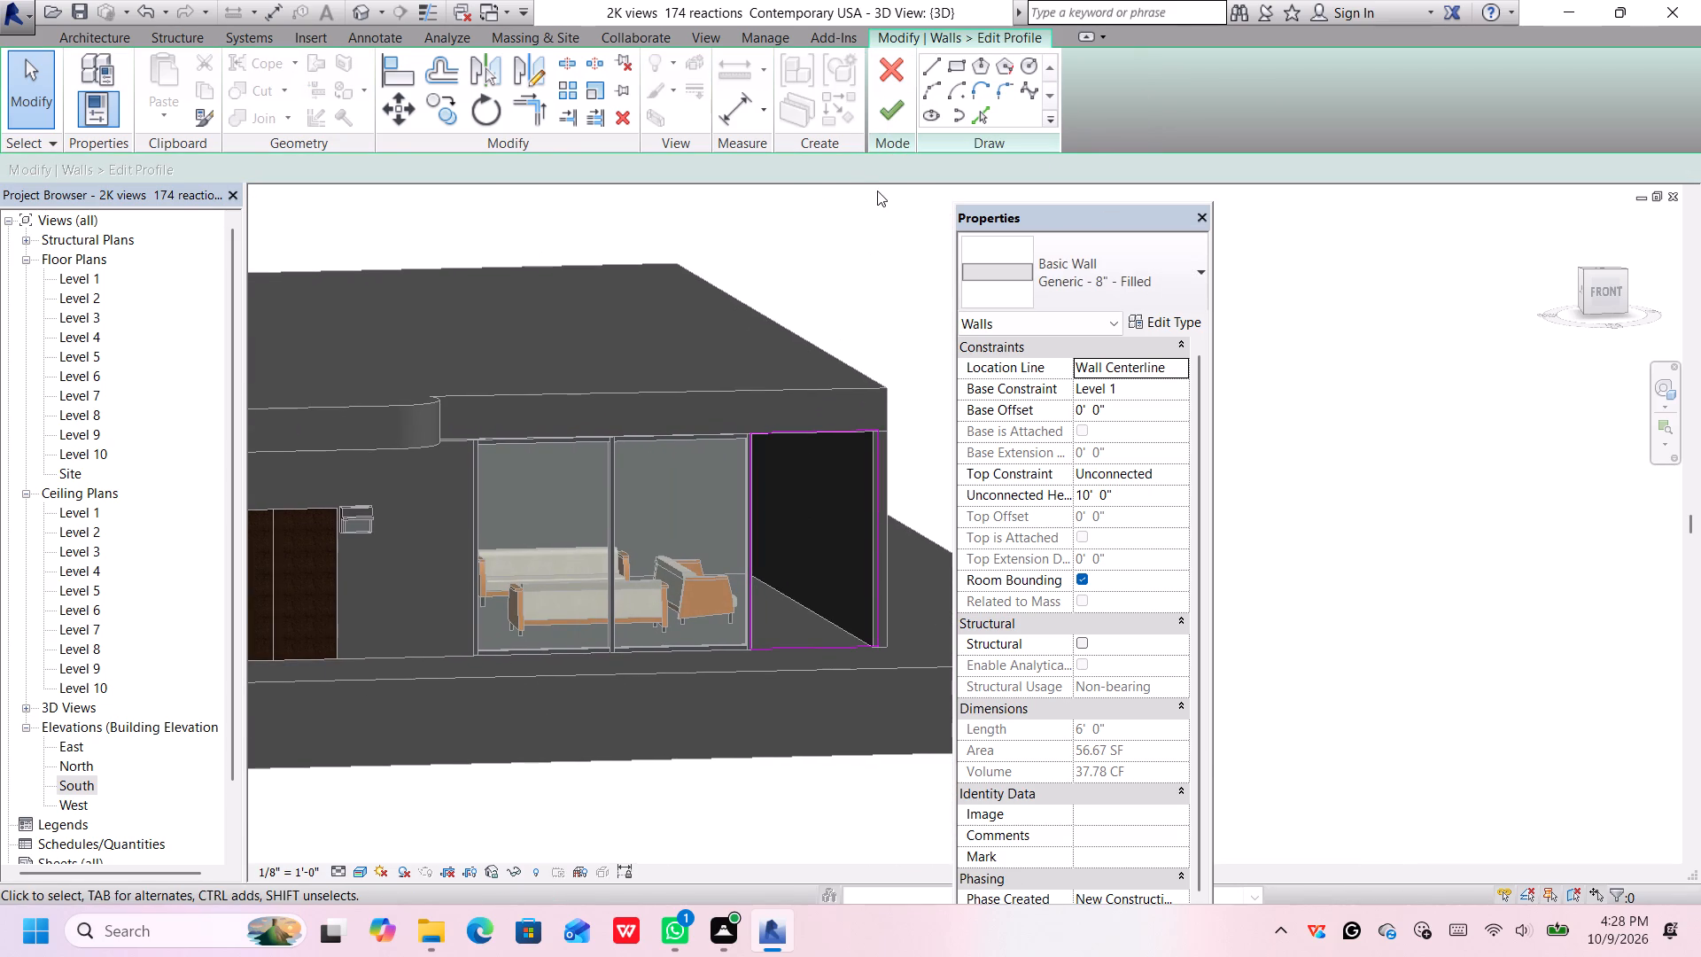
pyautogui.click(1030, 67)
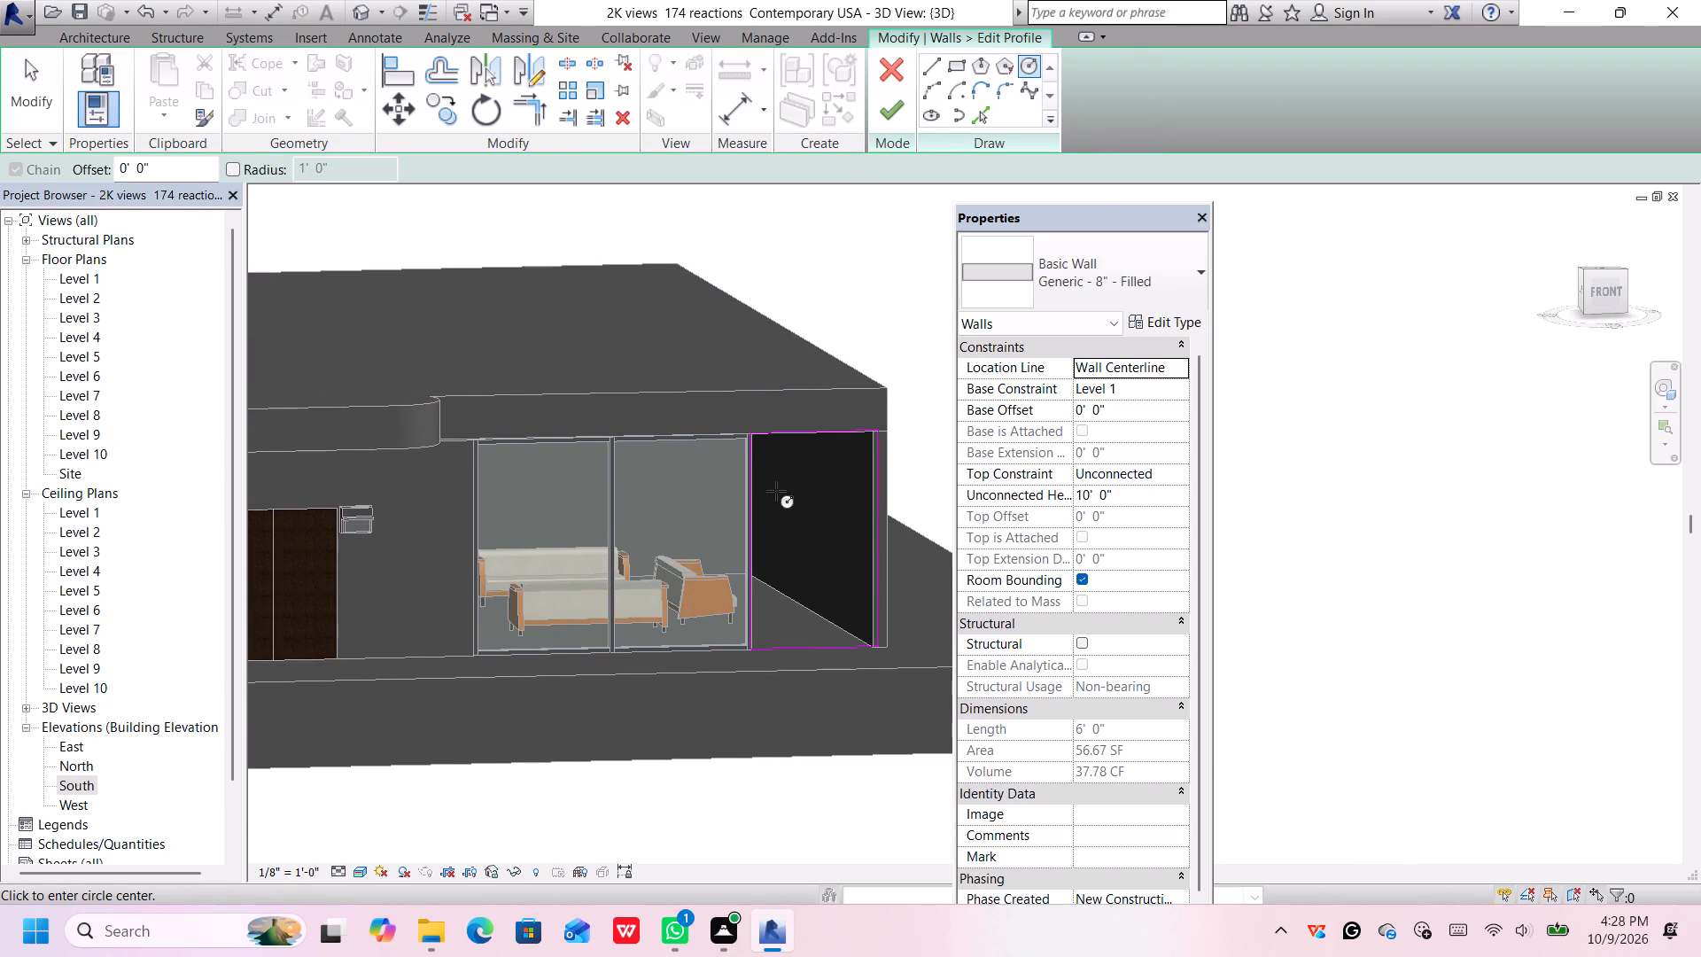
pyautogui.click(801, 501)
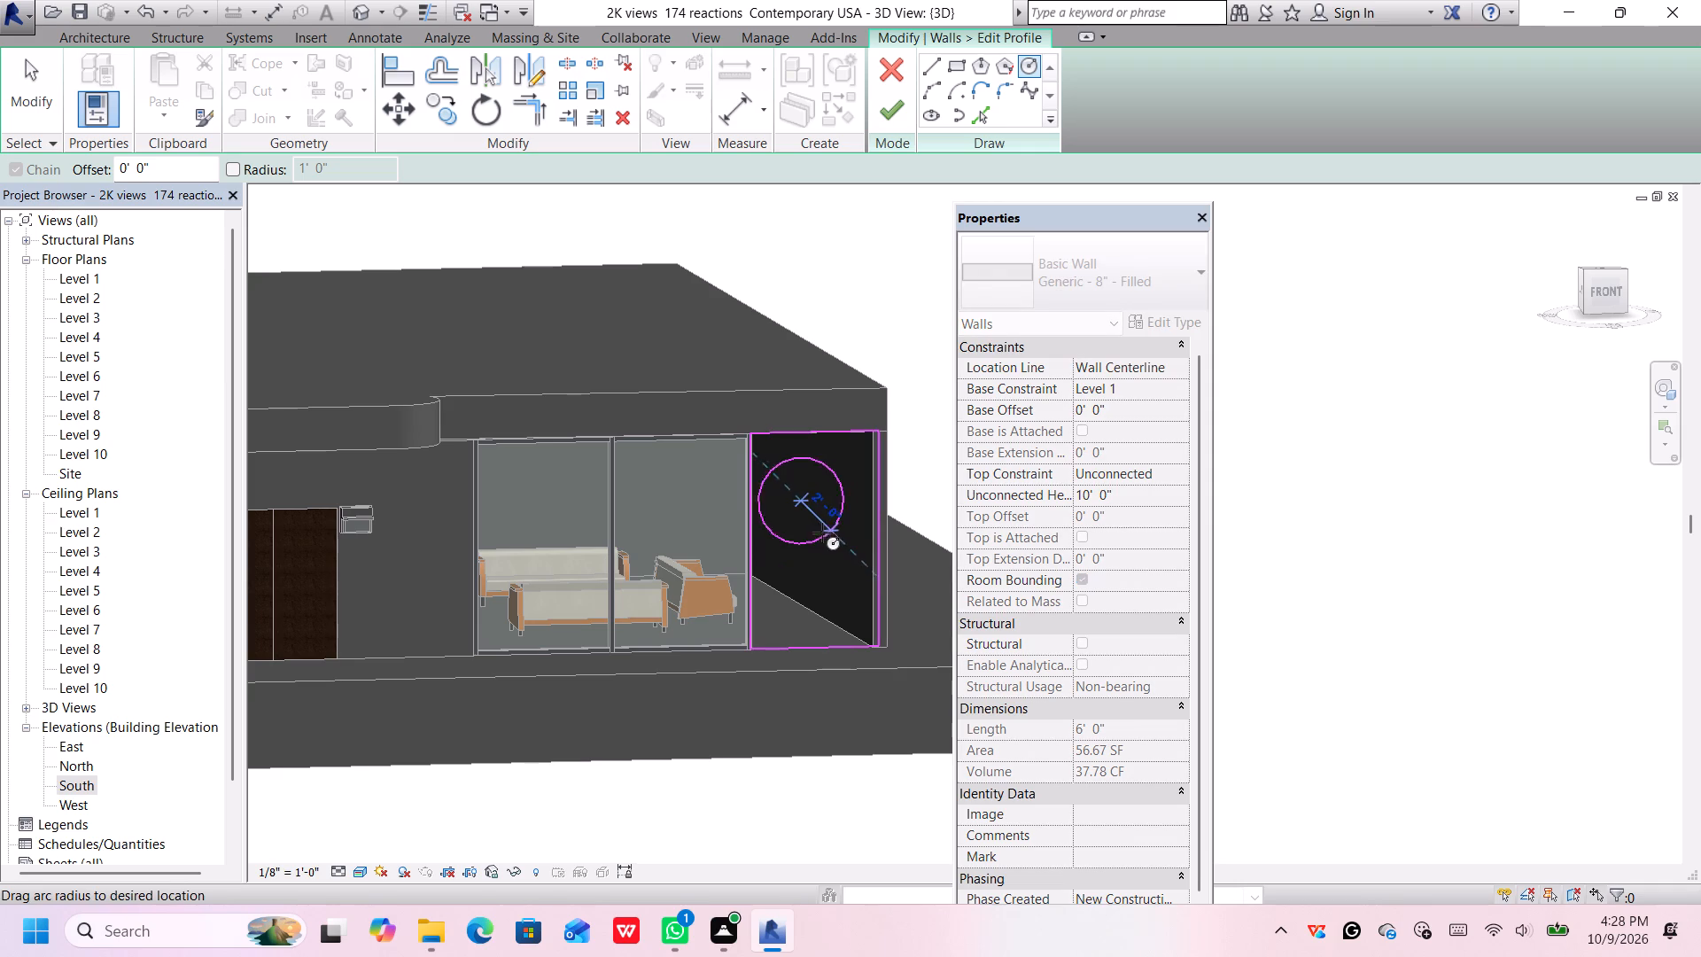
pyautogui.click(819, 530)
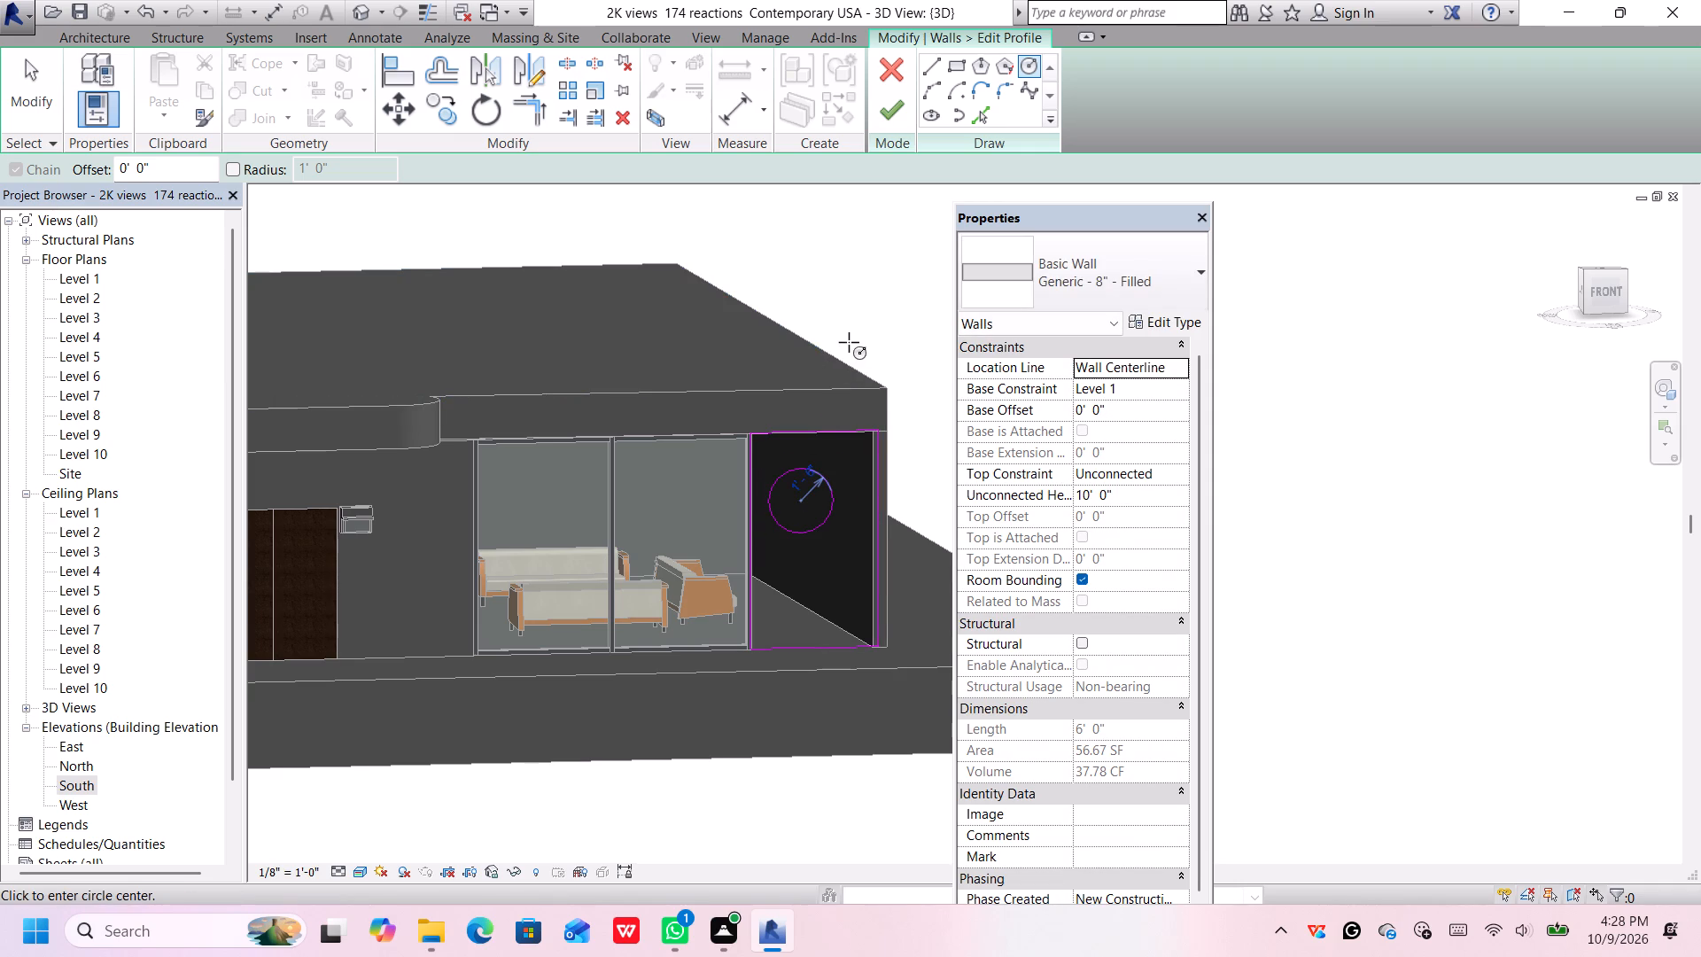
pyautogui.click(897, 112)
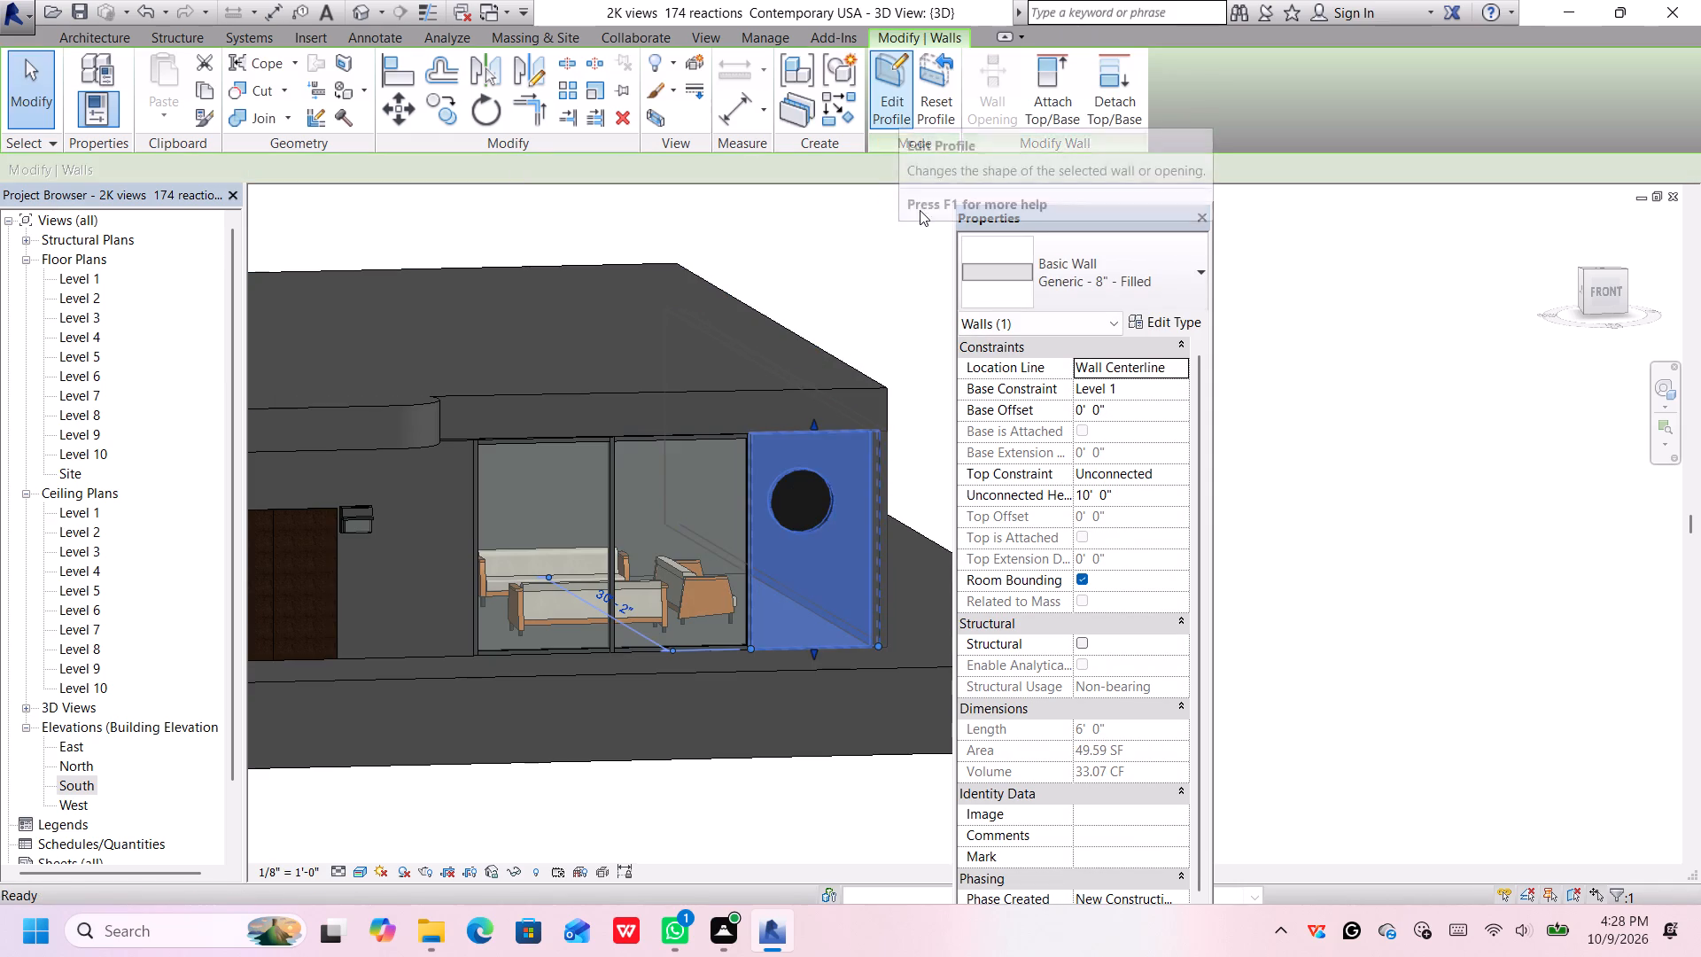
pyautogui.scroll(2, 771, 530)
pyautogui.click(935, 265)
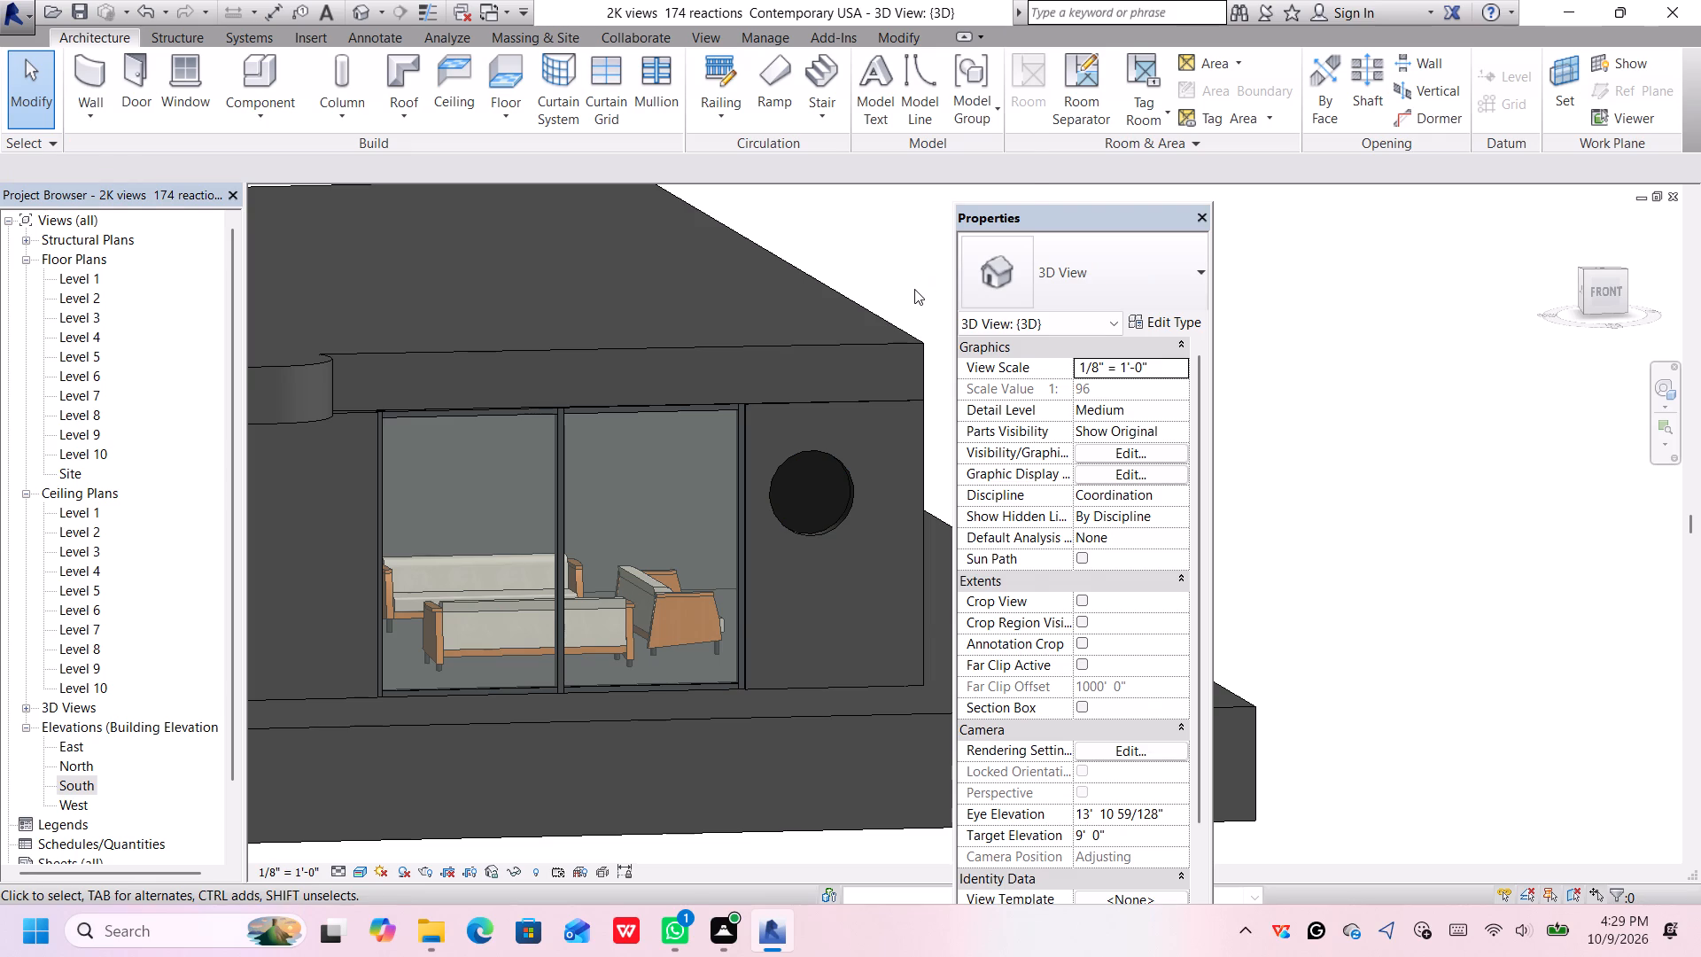
# Undo the circular hole in the wall beside the storefront glazing, leave its profile edit, and close the Properties palette.
pyautogui.hotkey('ctrl', 'z')
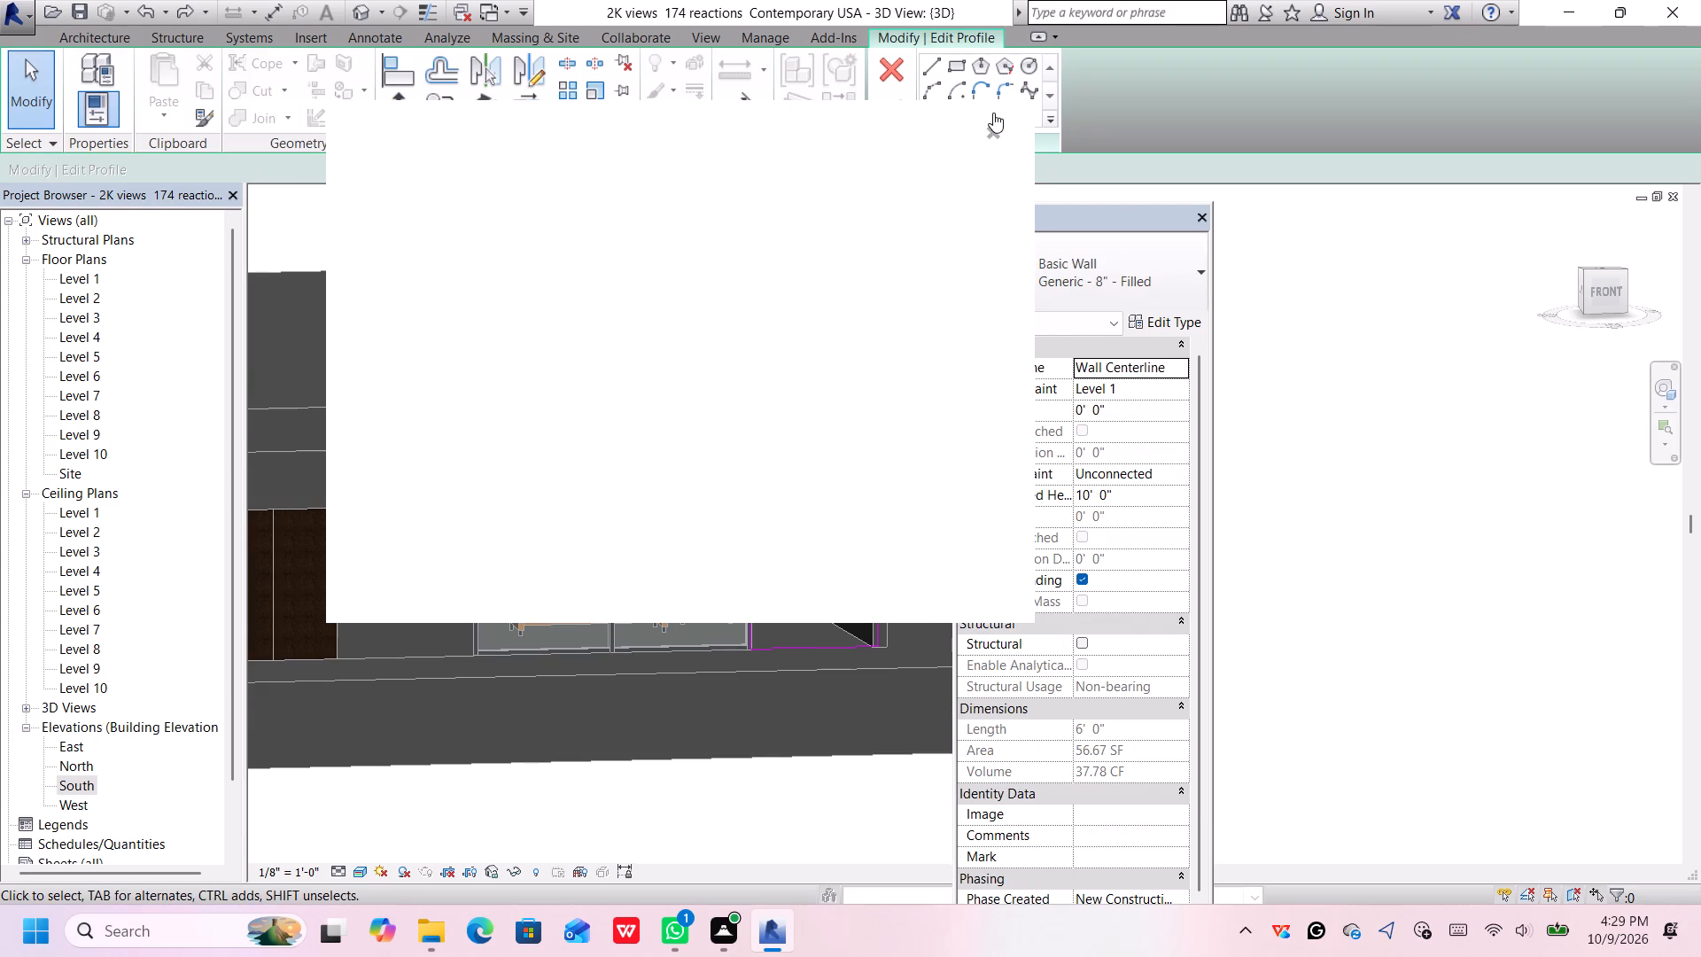
pyautogui.click(994, 124)
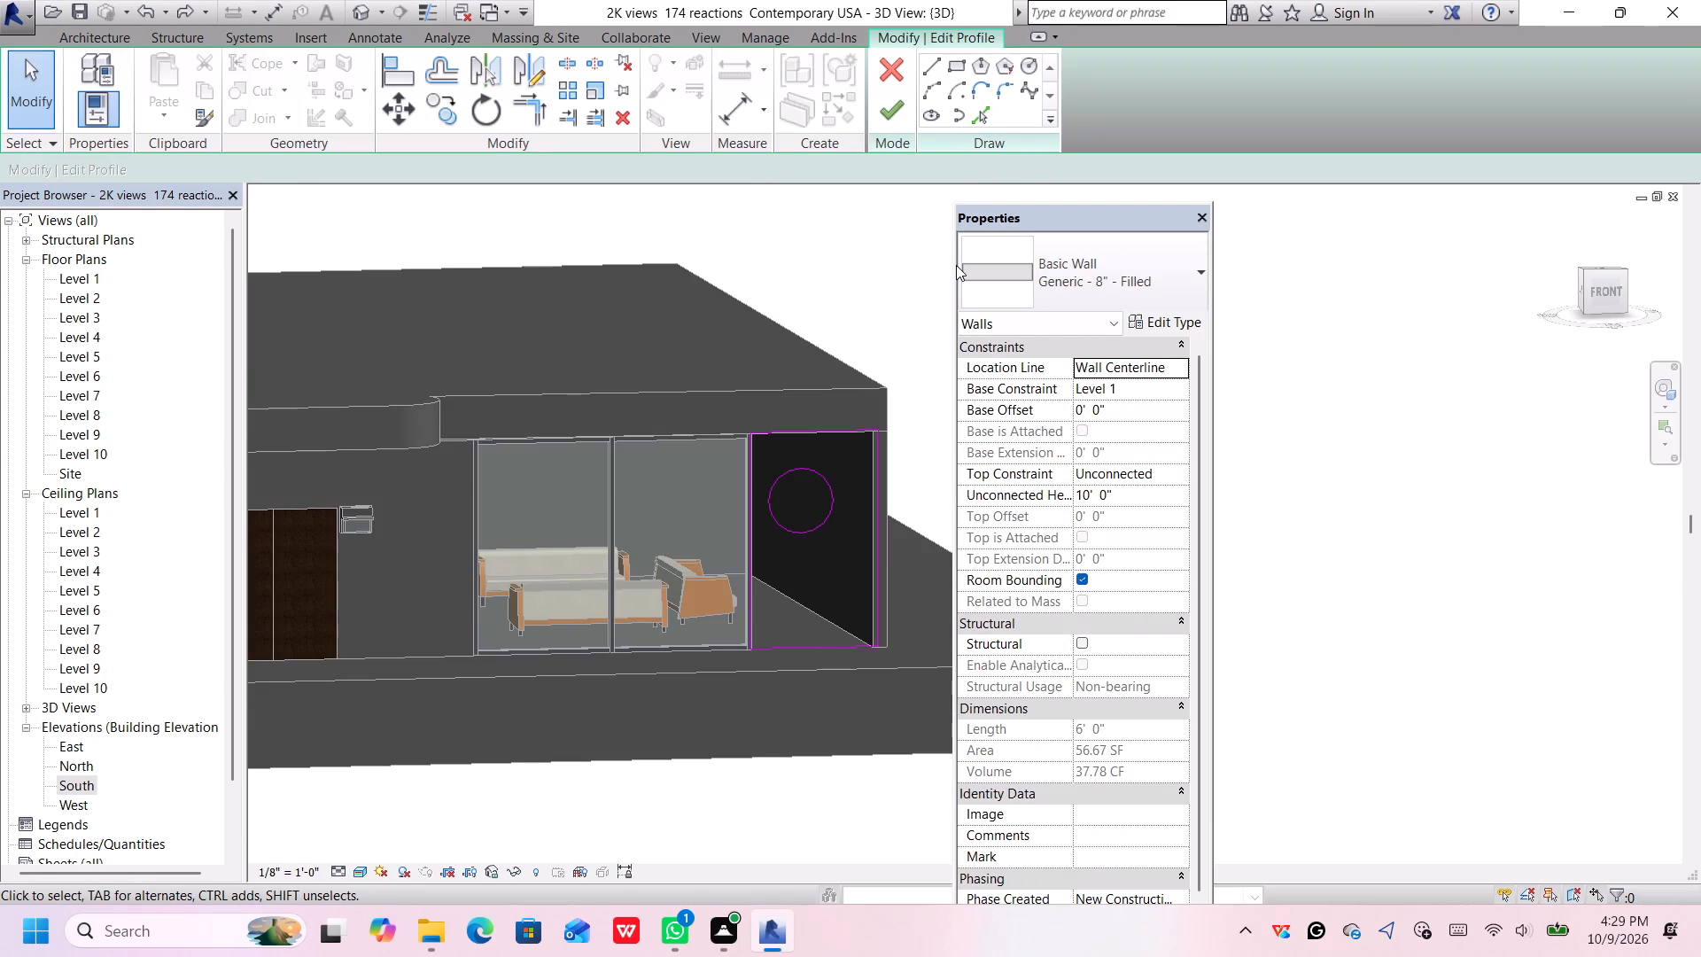
pyautogui.hotkey('ctrl', 'z')
pyautogui.press('z')
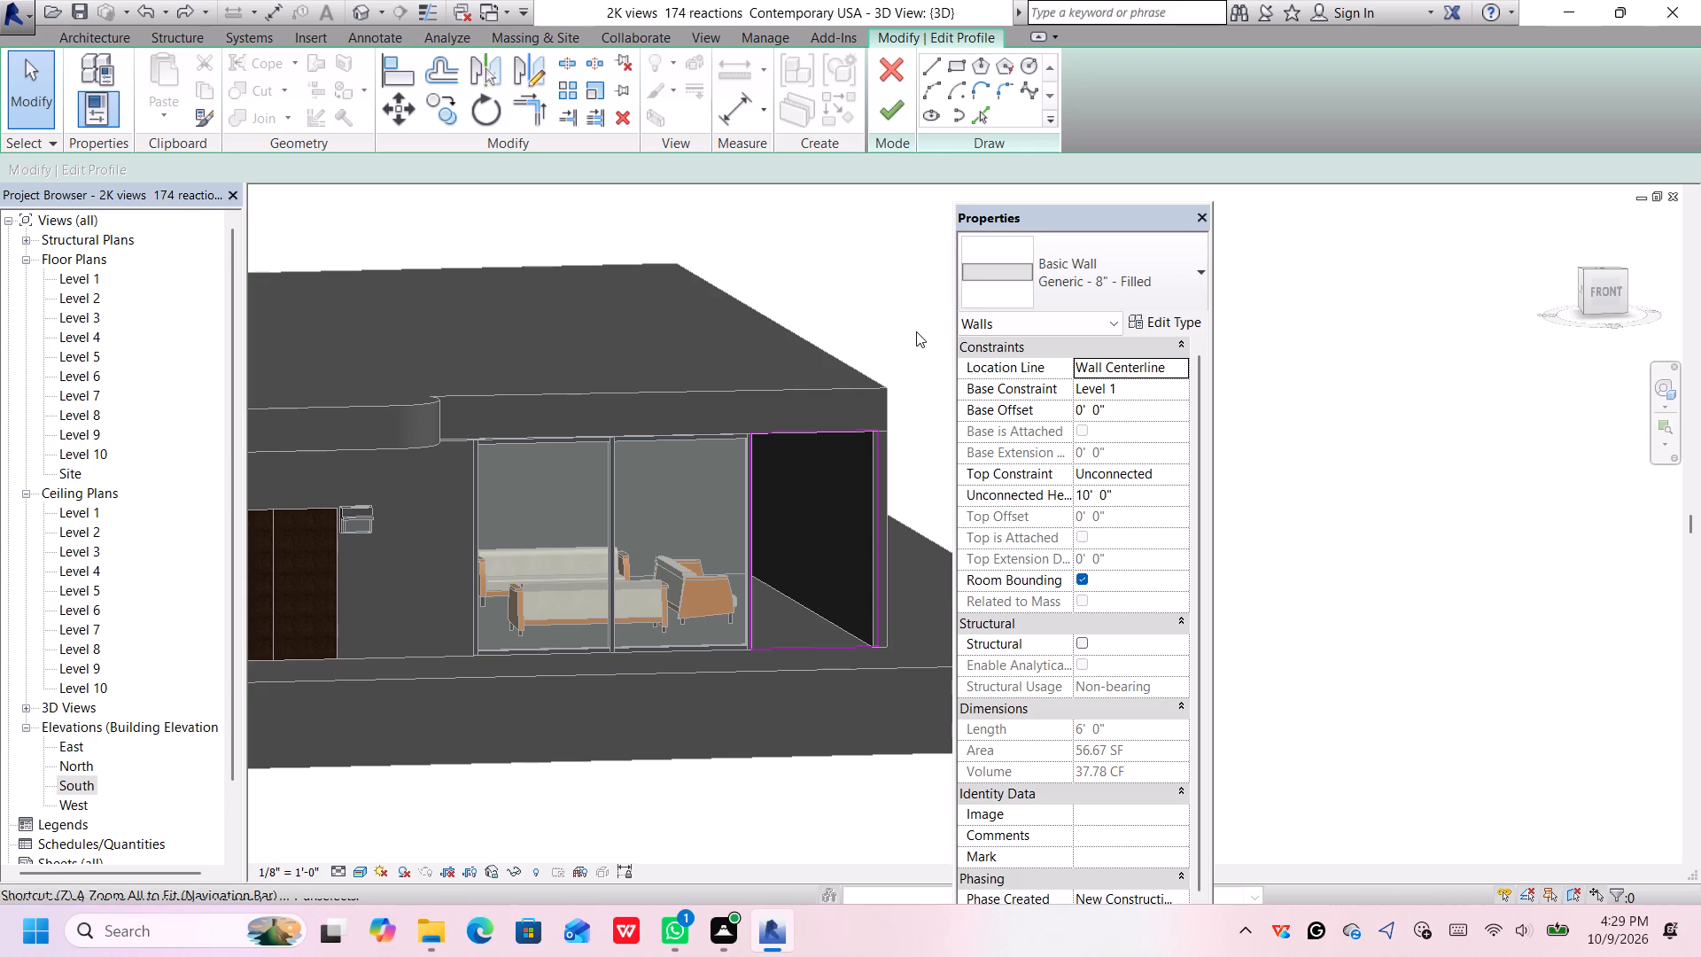
pyautogui.press('Escape')
pyautogui.hotkey('ctrl', 'z')
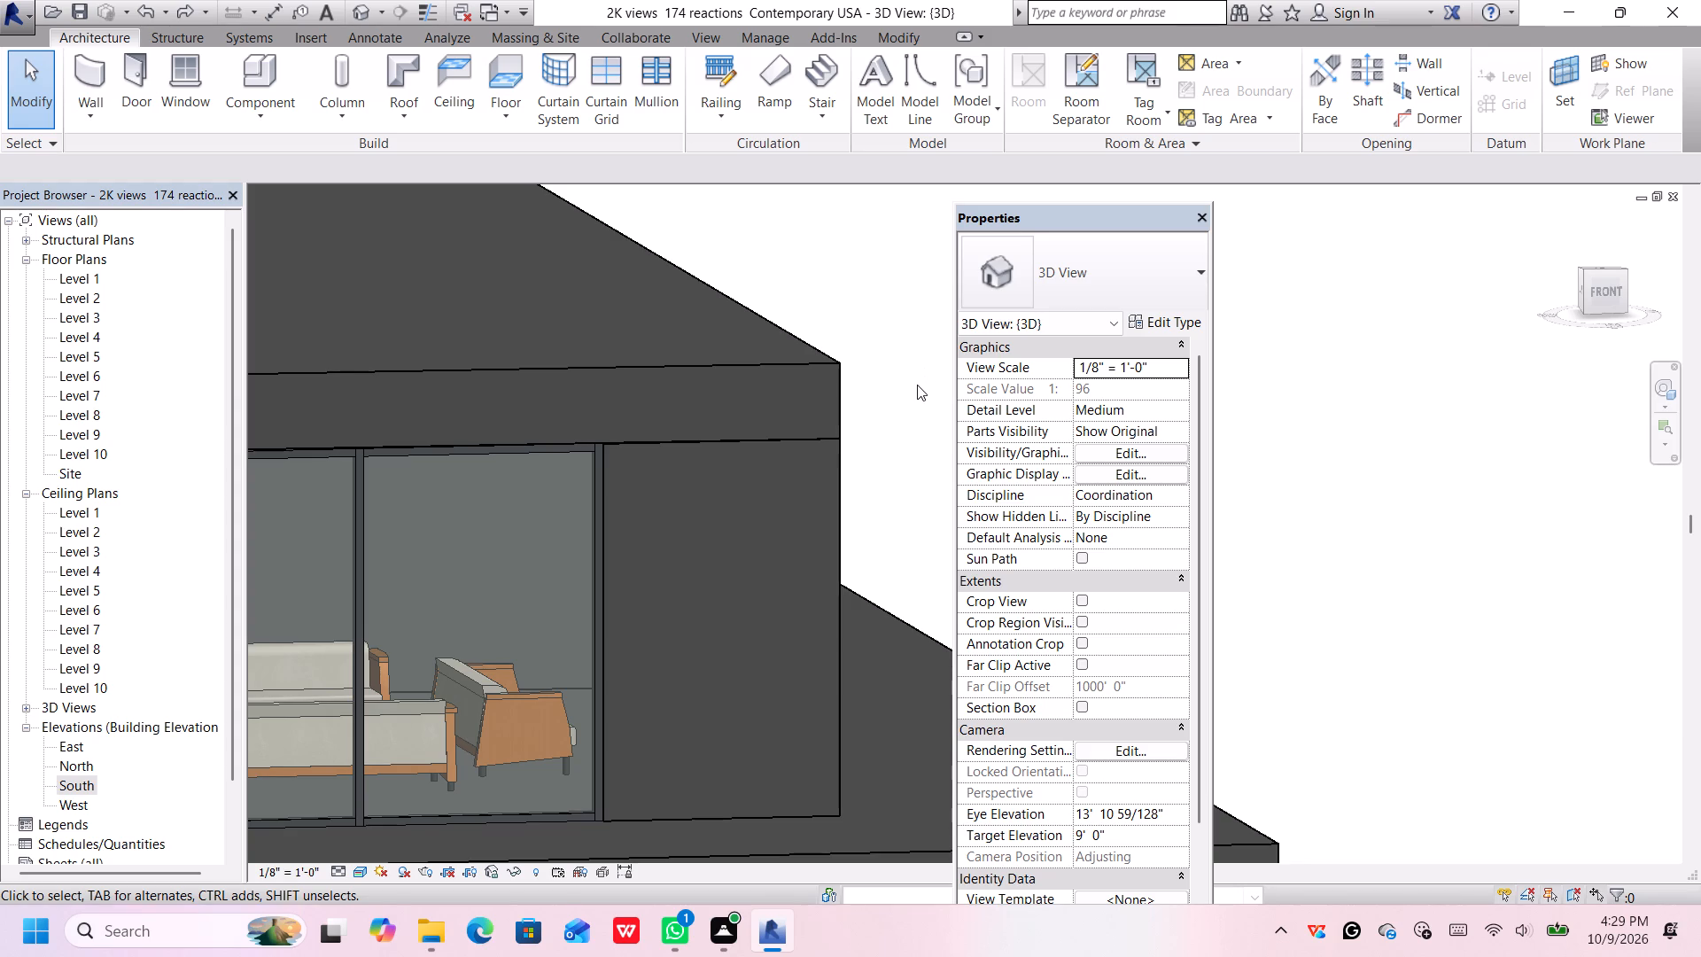
pyautogui.scroll(-4, 680, 365)
pyautogui.scroll(1, 787, 336)
pyautogui.scroll(-1, 787, 335)
pyautogui.moveTo(794, 341); pyautogui.dragTo(850, 382, button='middle')
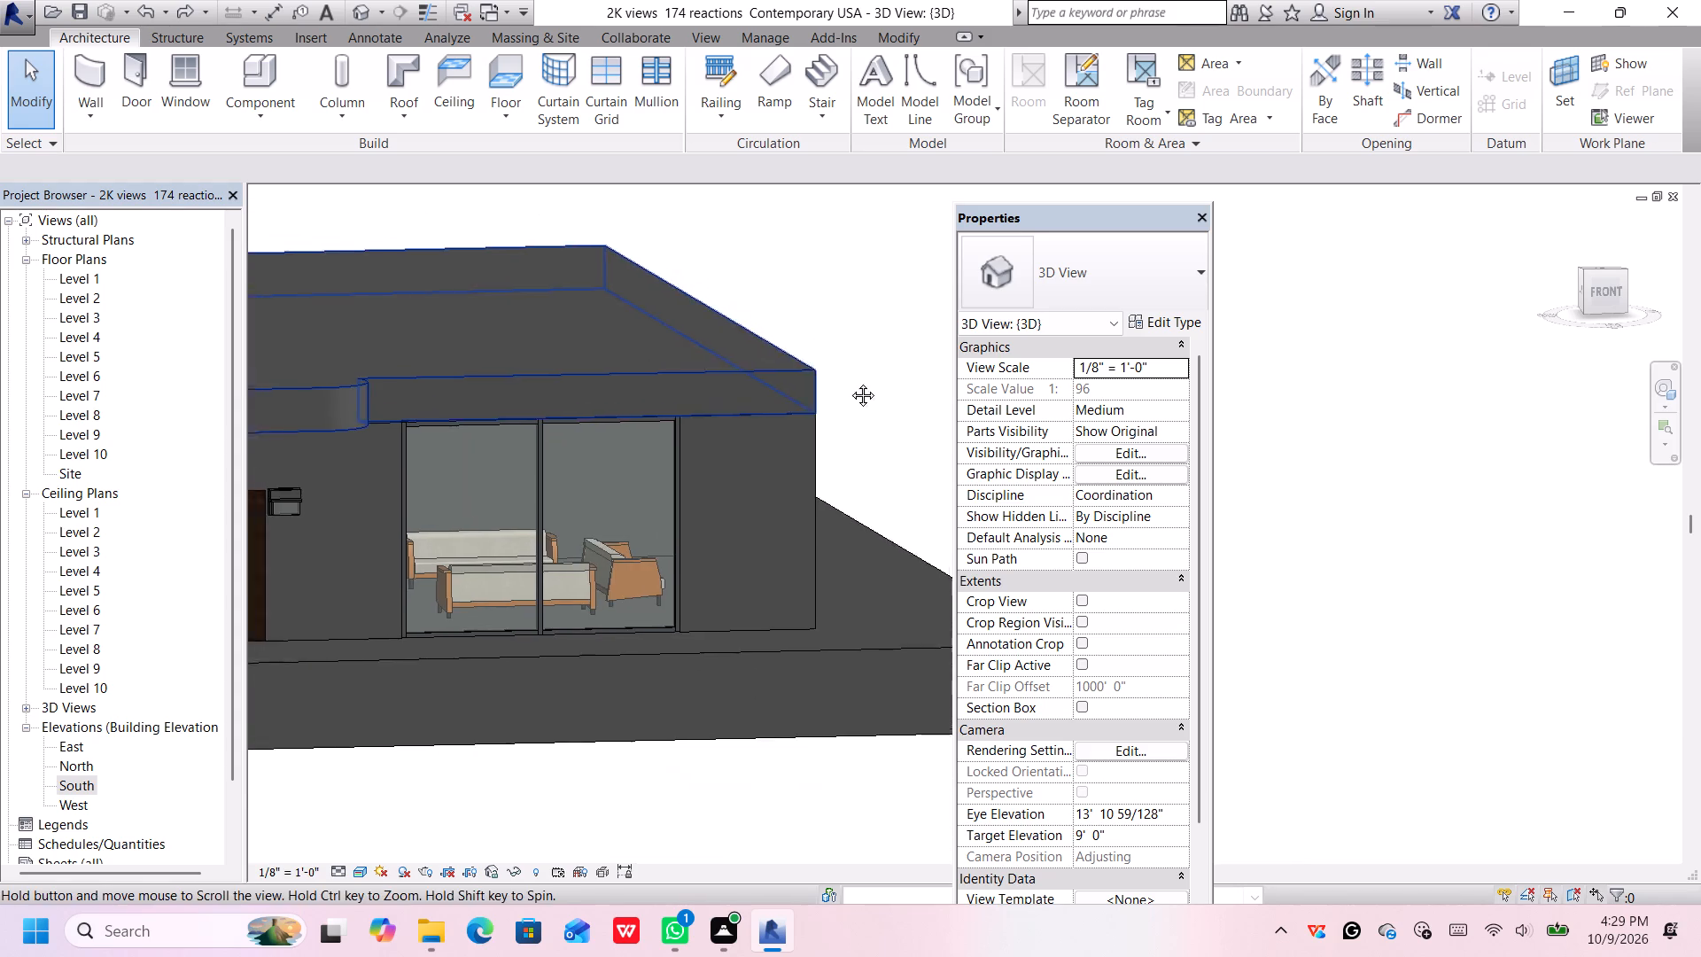
pyautogui.moveTo(850, 382); pyautogui.dragTo(922, 406, button='middle')
pyautogui.click(1203, 210)
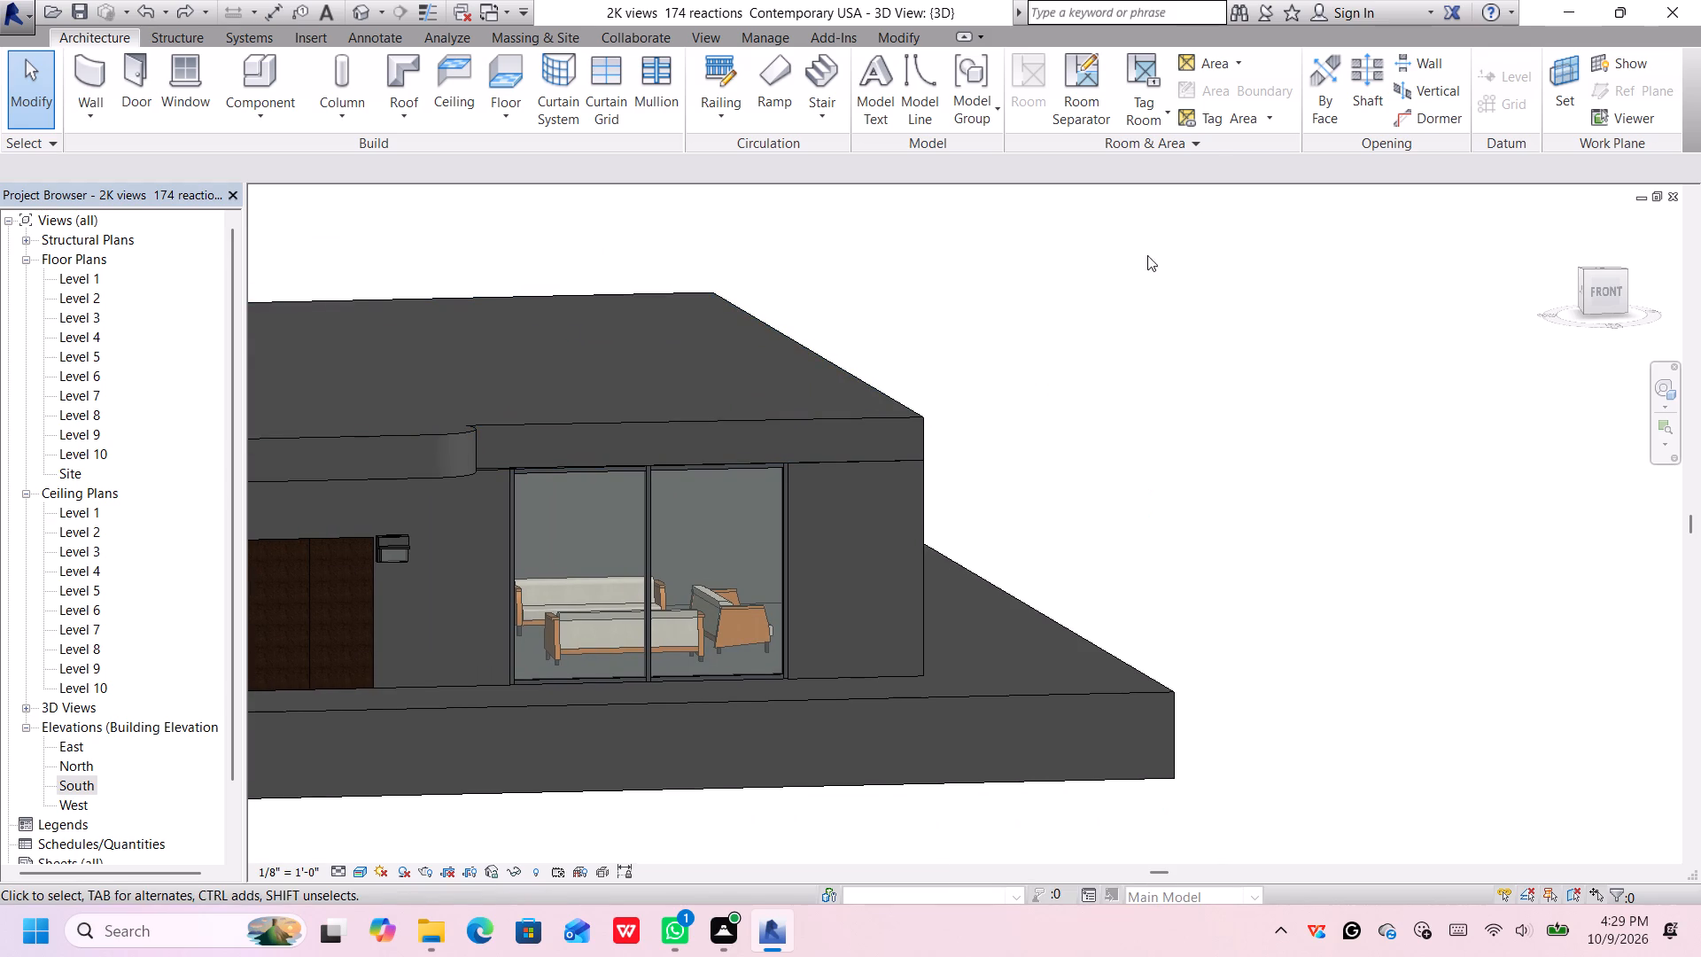
# Set the unconnected height of the inner half of the round corner glazing, the Curtain Wall 1 segment, to 12'.
pyautogui.scroll(3, 1032, 357)
pyautogui.scroll(-3, 1032, 361)
pyautogui.scroll(2, 1032, 361)
pyautogui.scroll(-6, 1022, 386)
pyautogui.scroll(1, 1022, 386)
pyautogui.scroll(-1, 1022, 386)
pyautogui.moveTo(1023, 389); pyautogui.dragTo(1267, 410, button='middle')
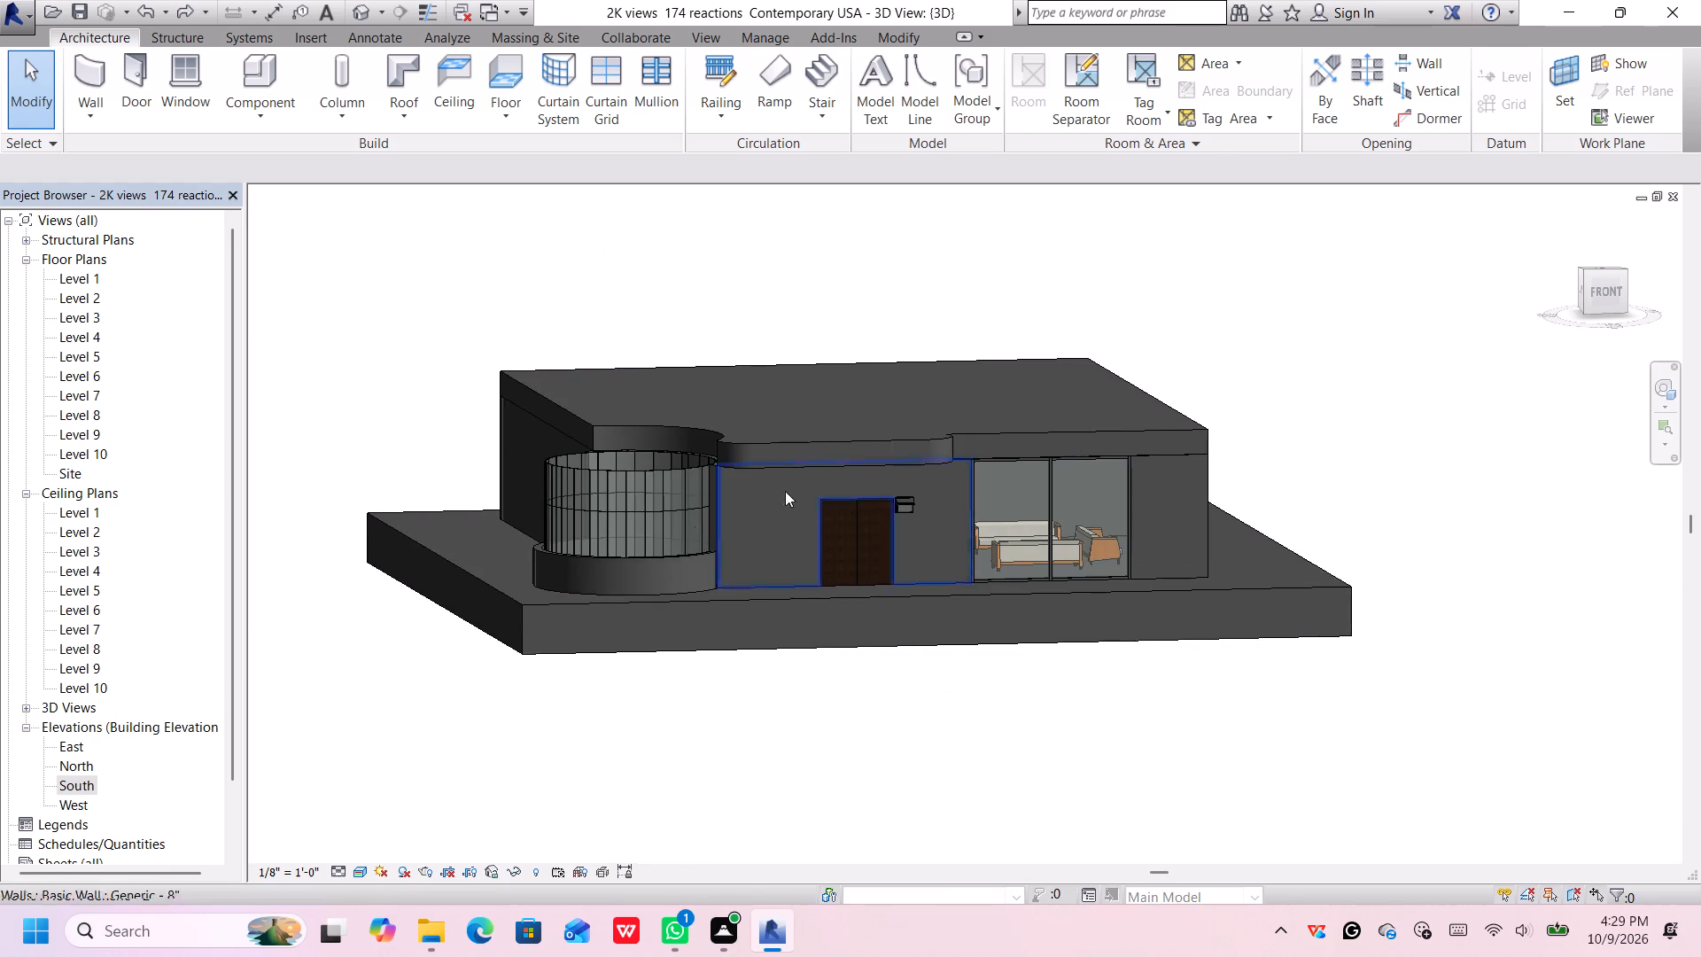
pyautogui.scroll(5, 673, 516)
pyautogui.scroll(-3, 663, 459)
pyautogui.scroll(1, 663, 459)
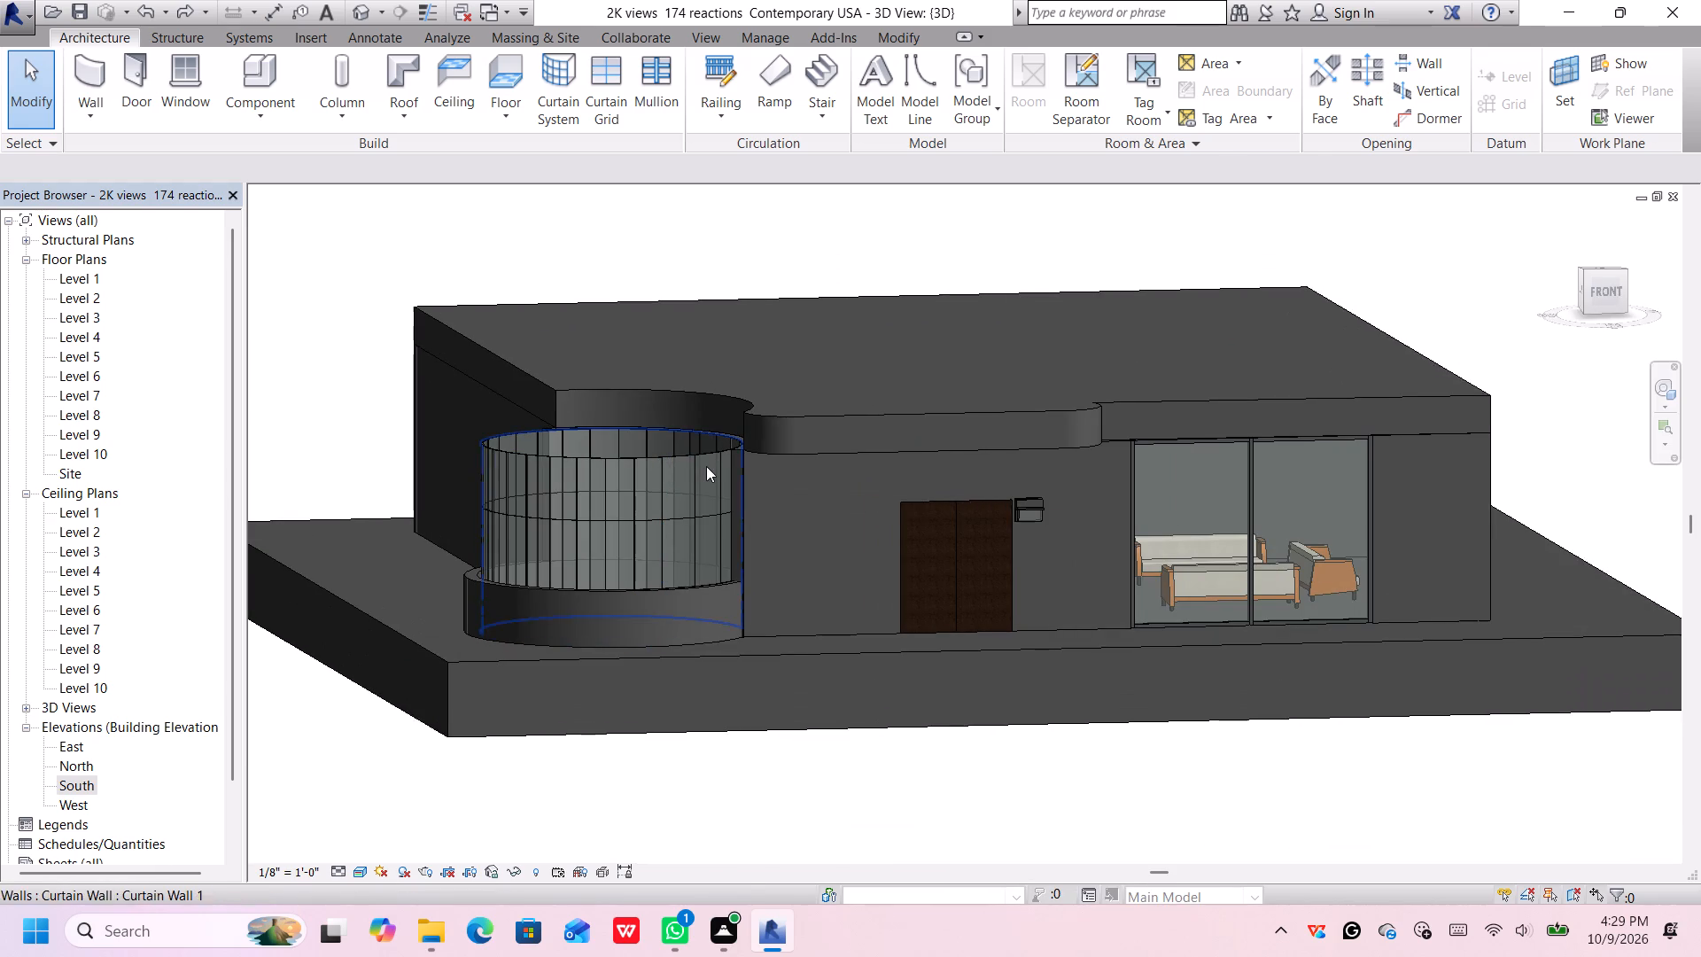
pyautogui.click(693, 462)
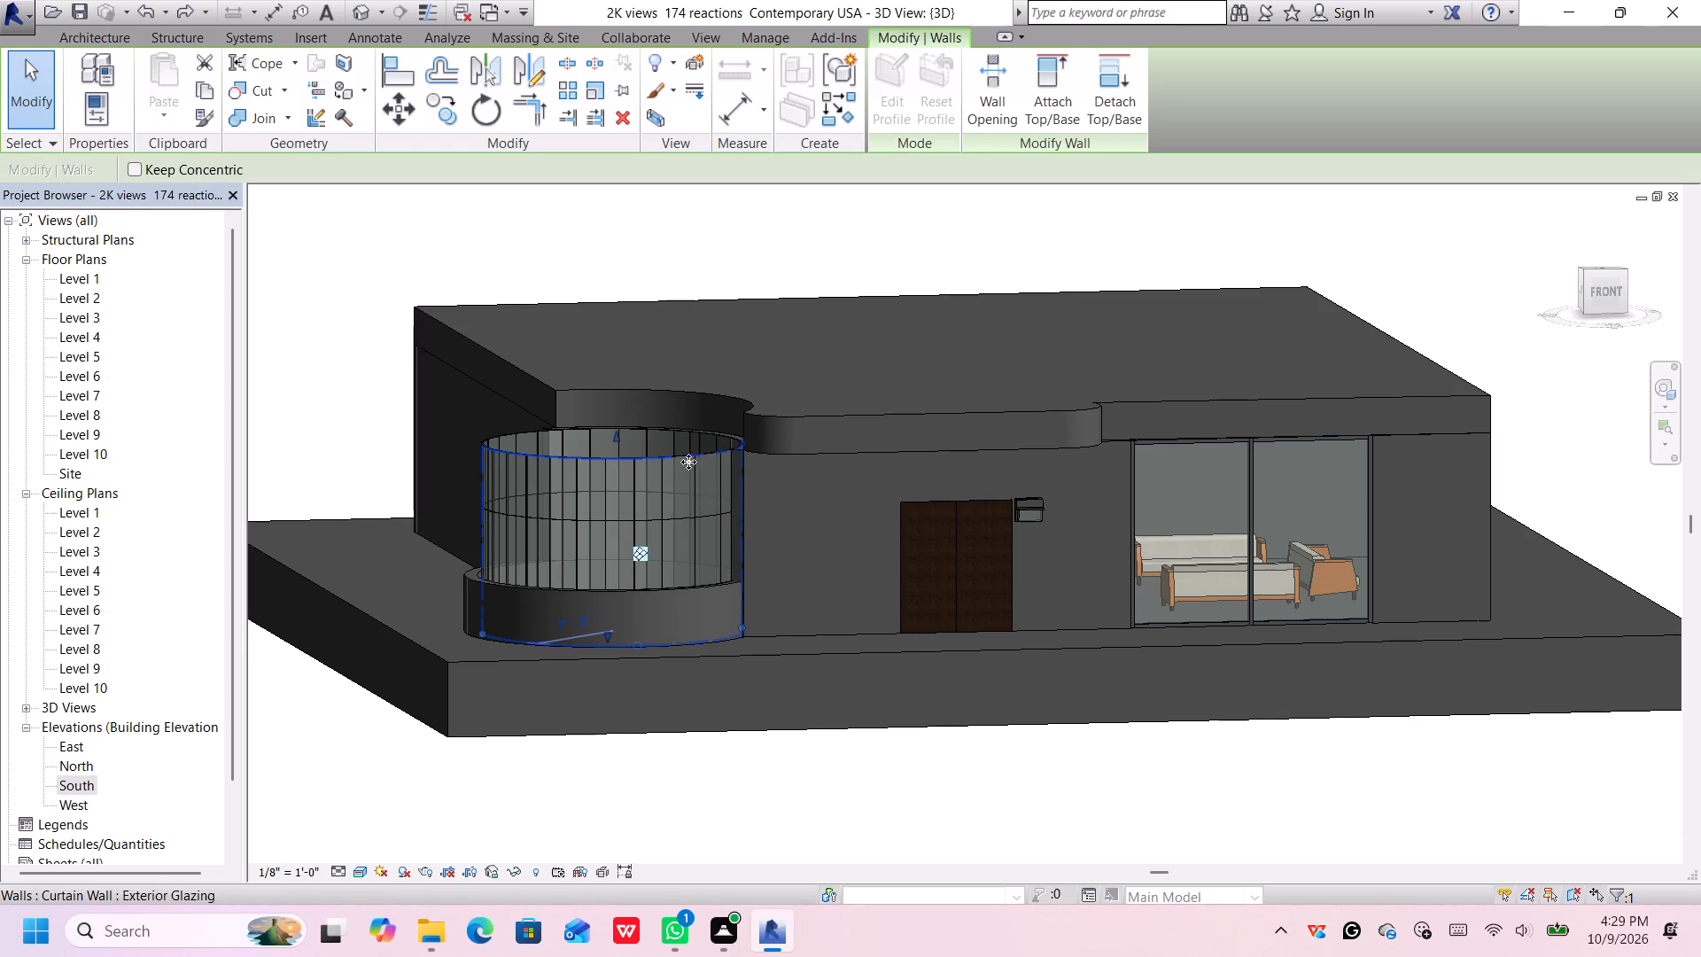
pyautogui.moveTo(688, 462); pyautogui.dragTo(691, 498, button='middle')
pyautogui.keyDown('shift'); pyautogui.moveTo(691, 501); pyautogui.dragTo(701, 672, button='middle'); pyautogui.keyUp('shift')
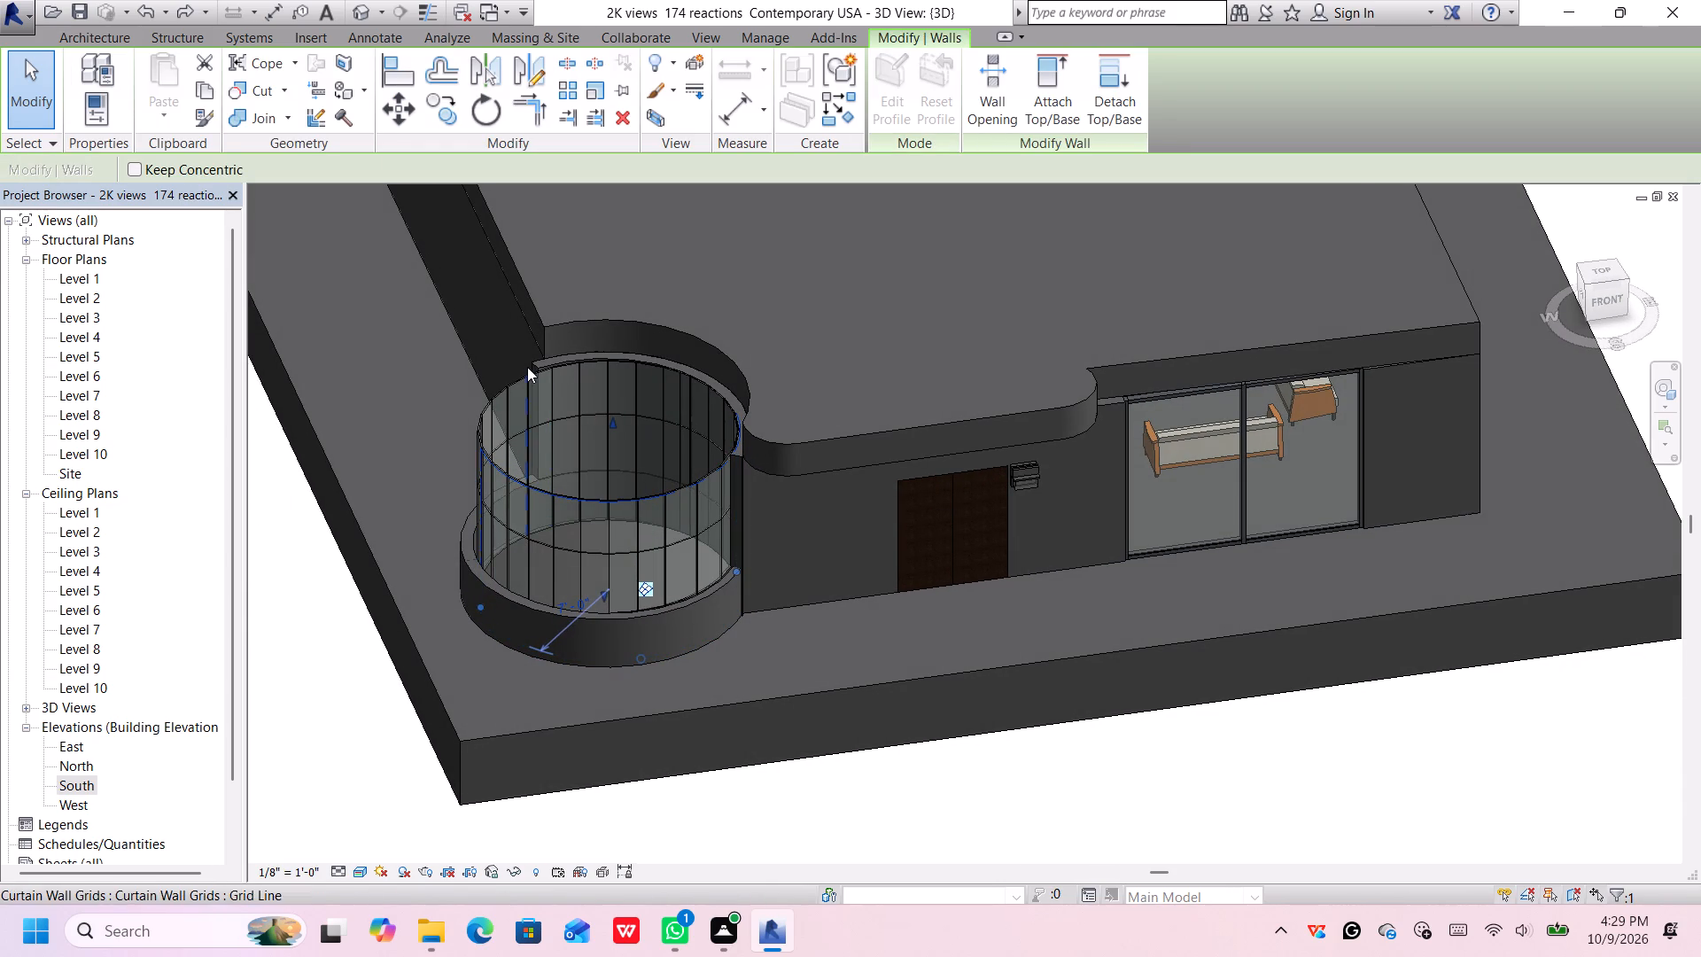
pyautogui.click(520, 379)
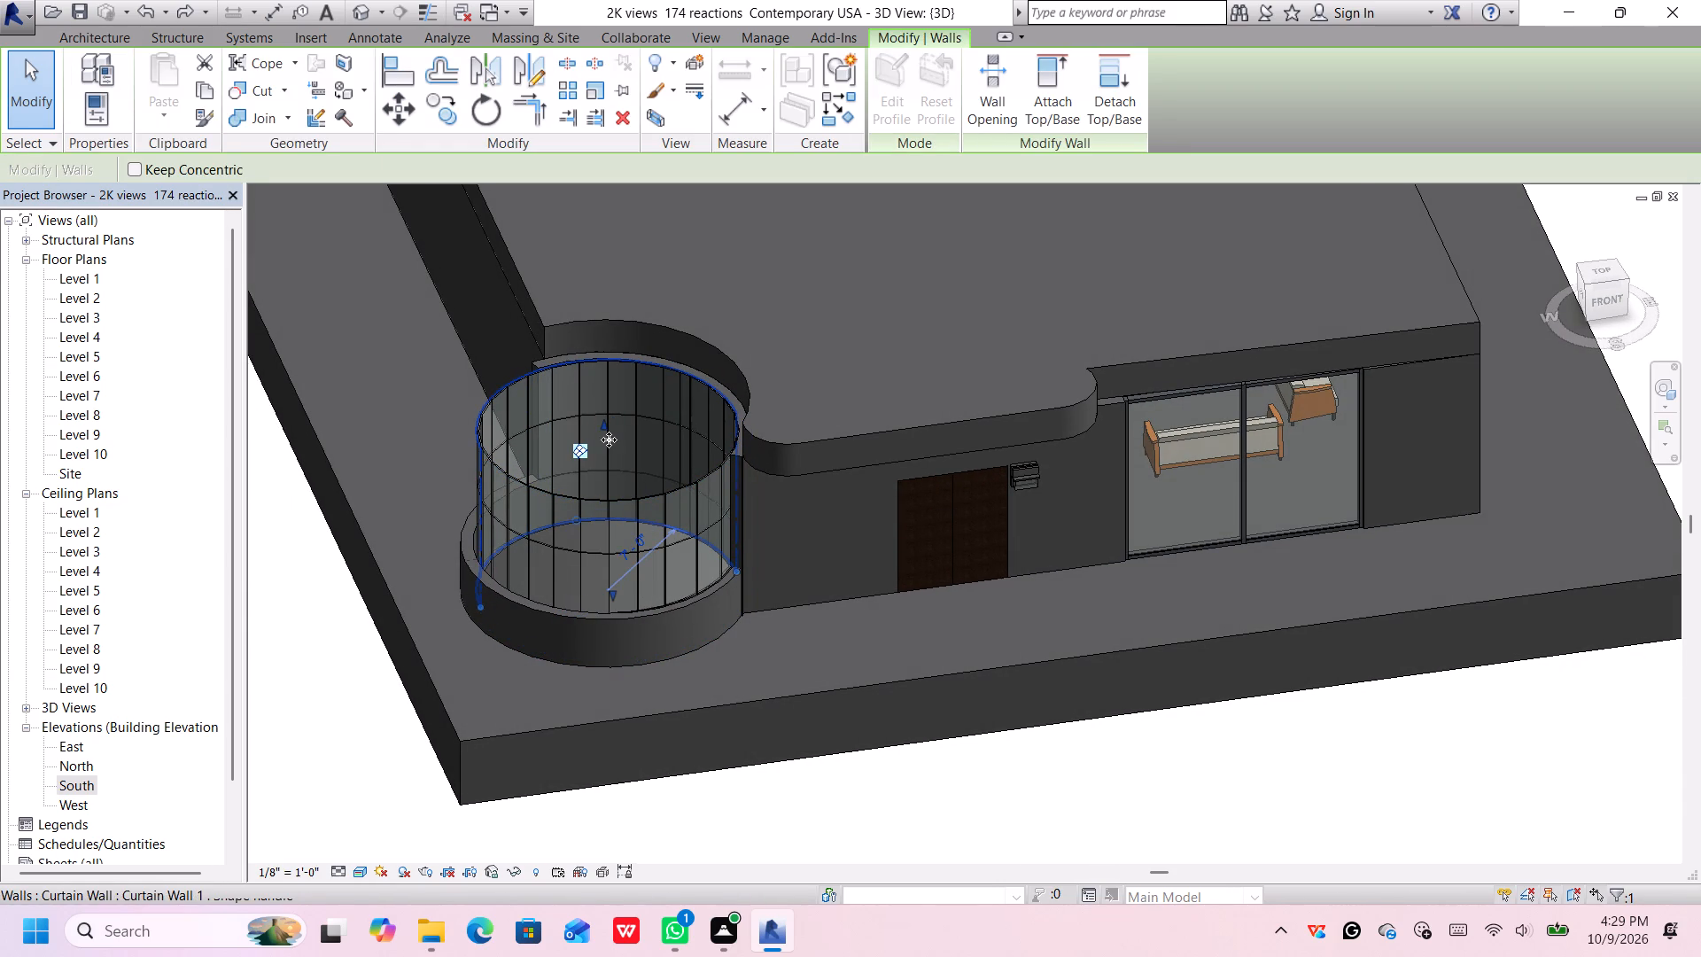
pyautogui.rightClick(608, 440)
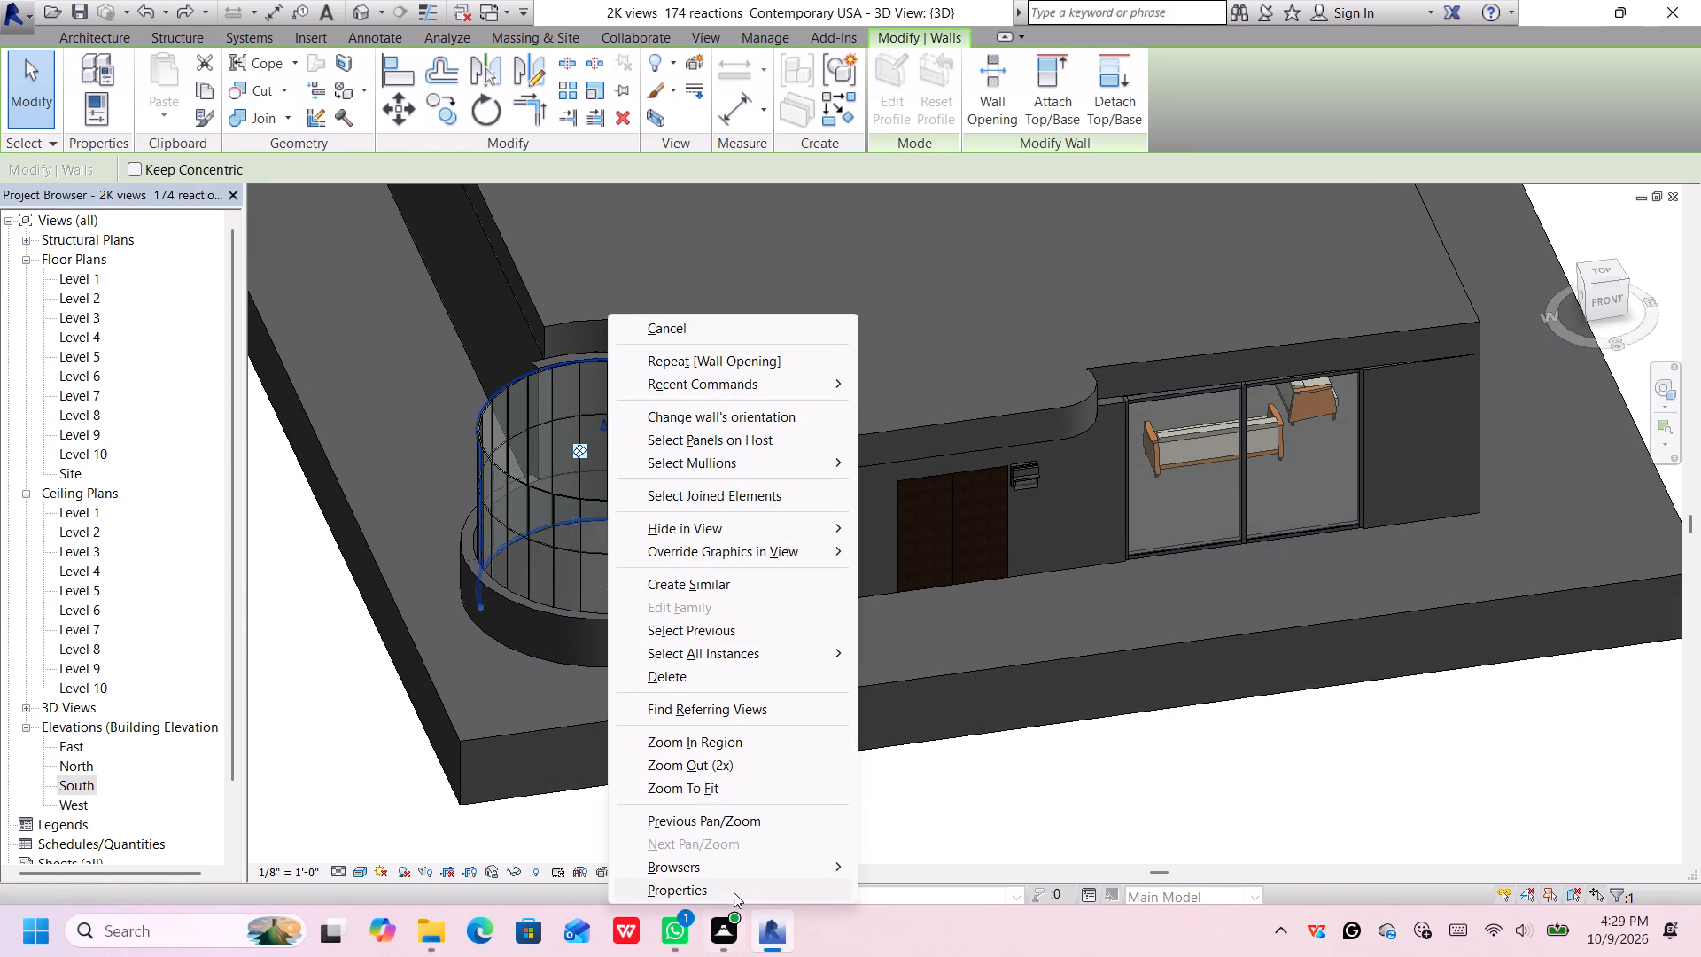
pyautogui.click(734, 890)
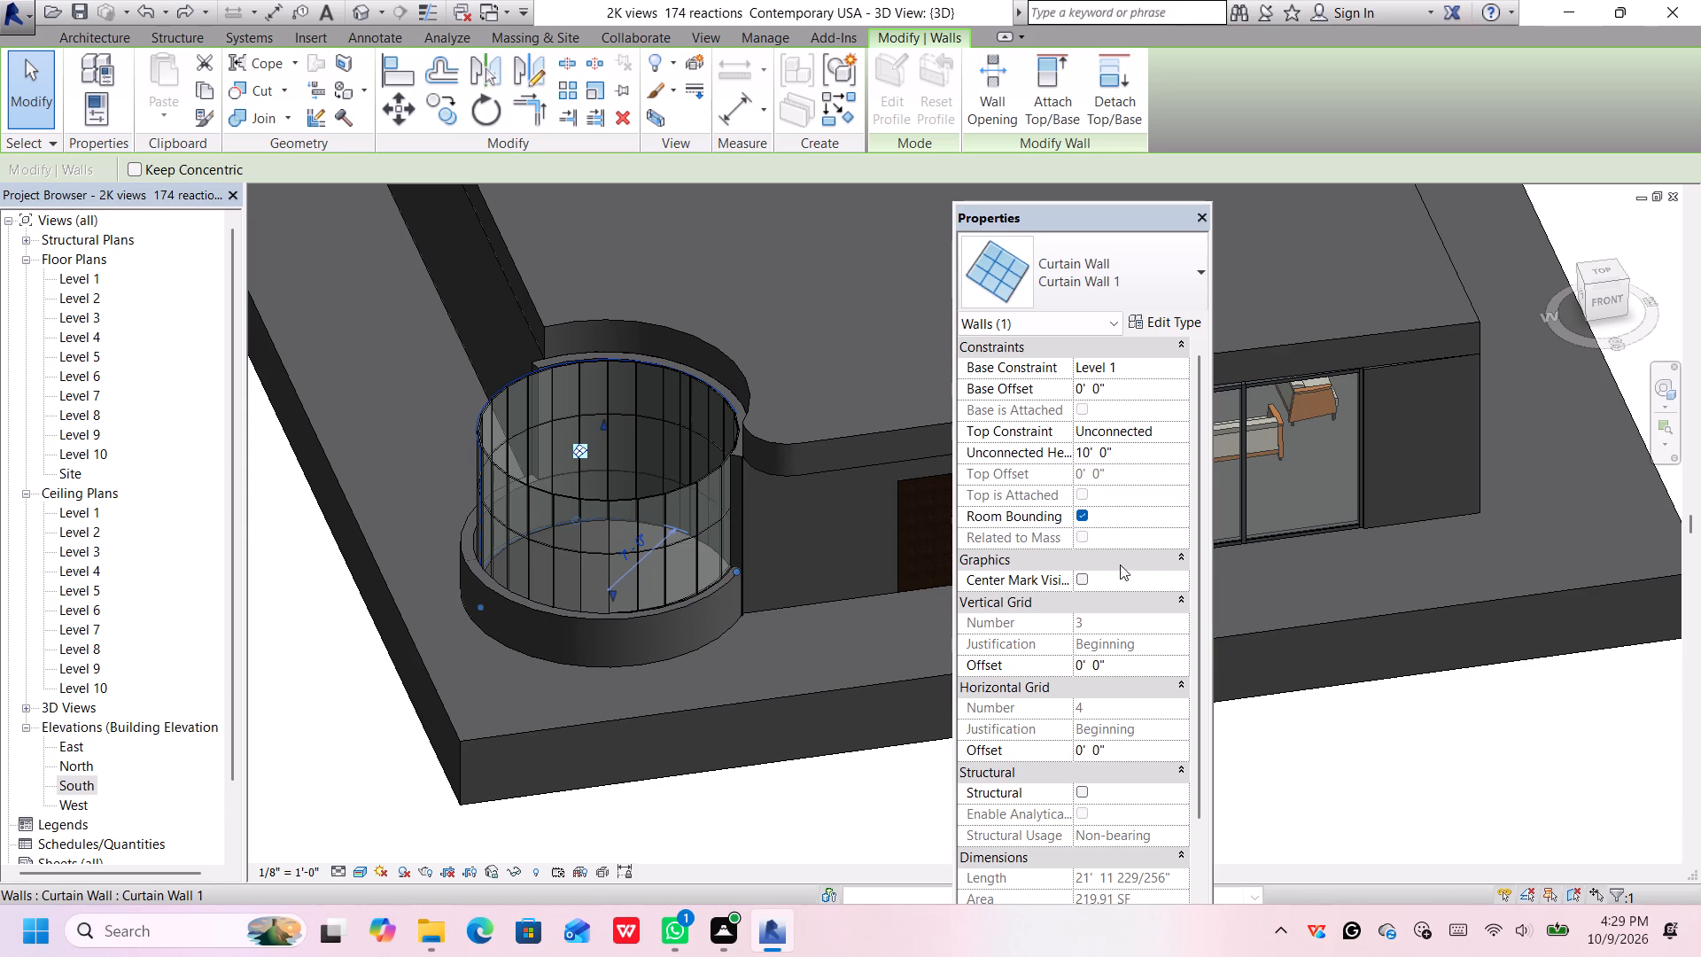
pyautogui.click(1142, 456)
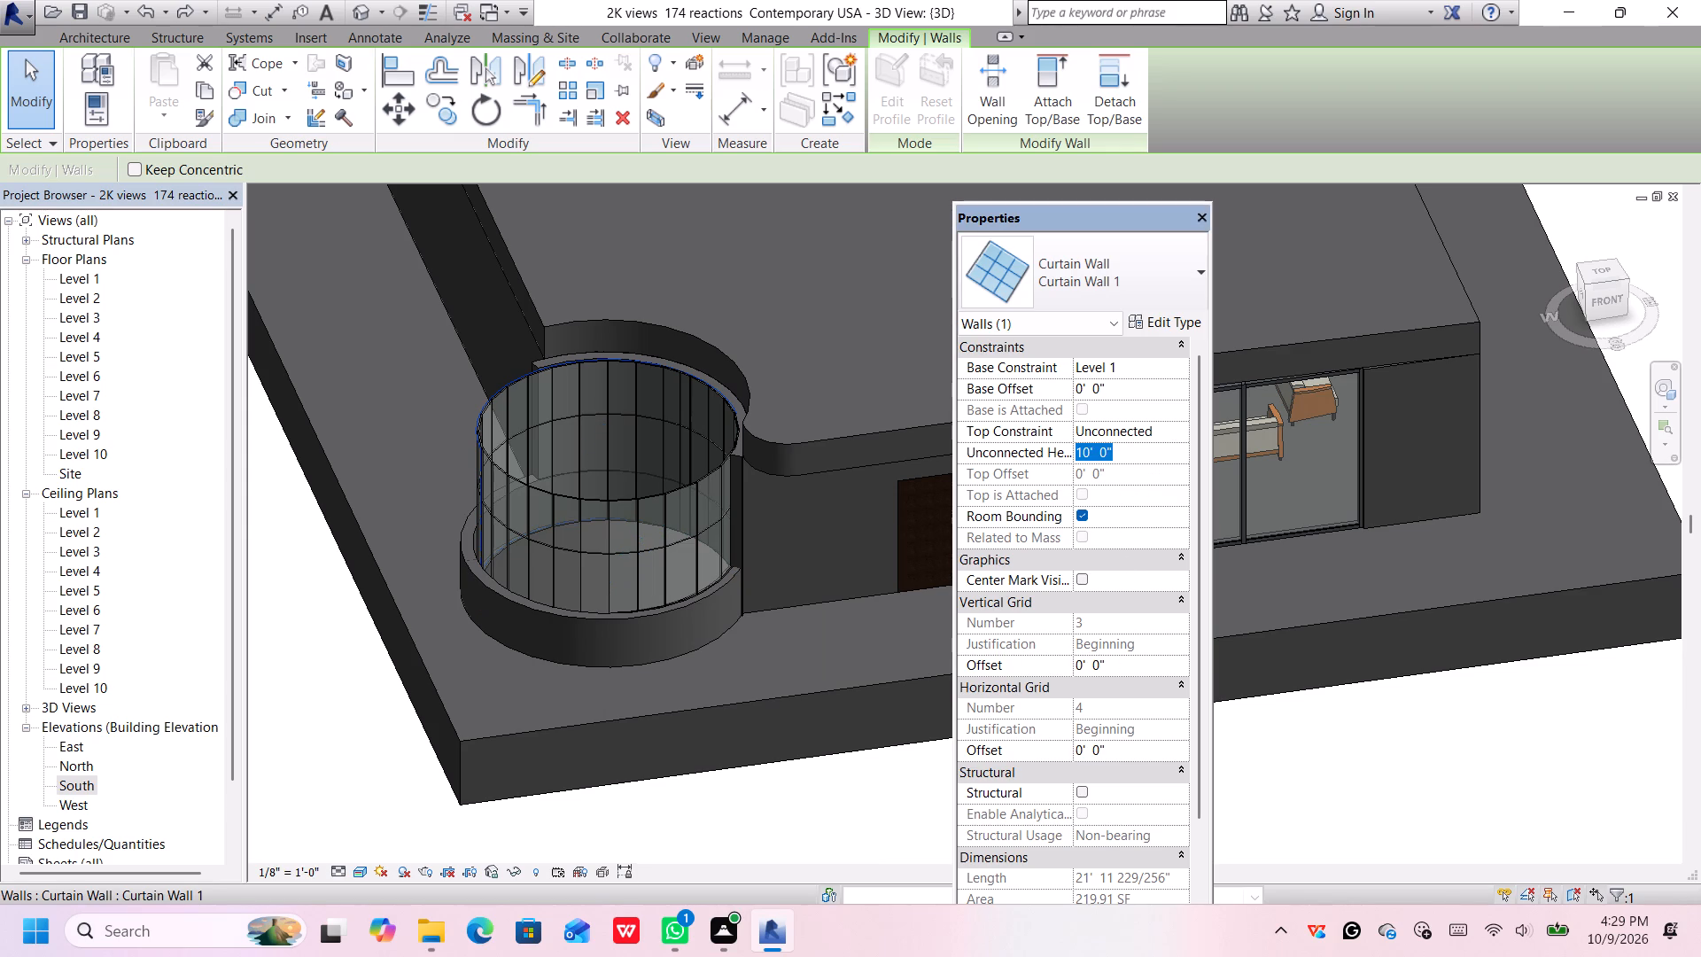
pyautogui.press('BackSpace')
pyautogui.write("12'")
pyautogui.press('Return')
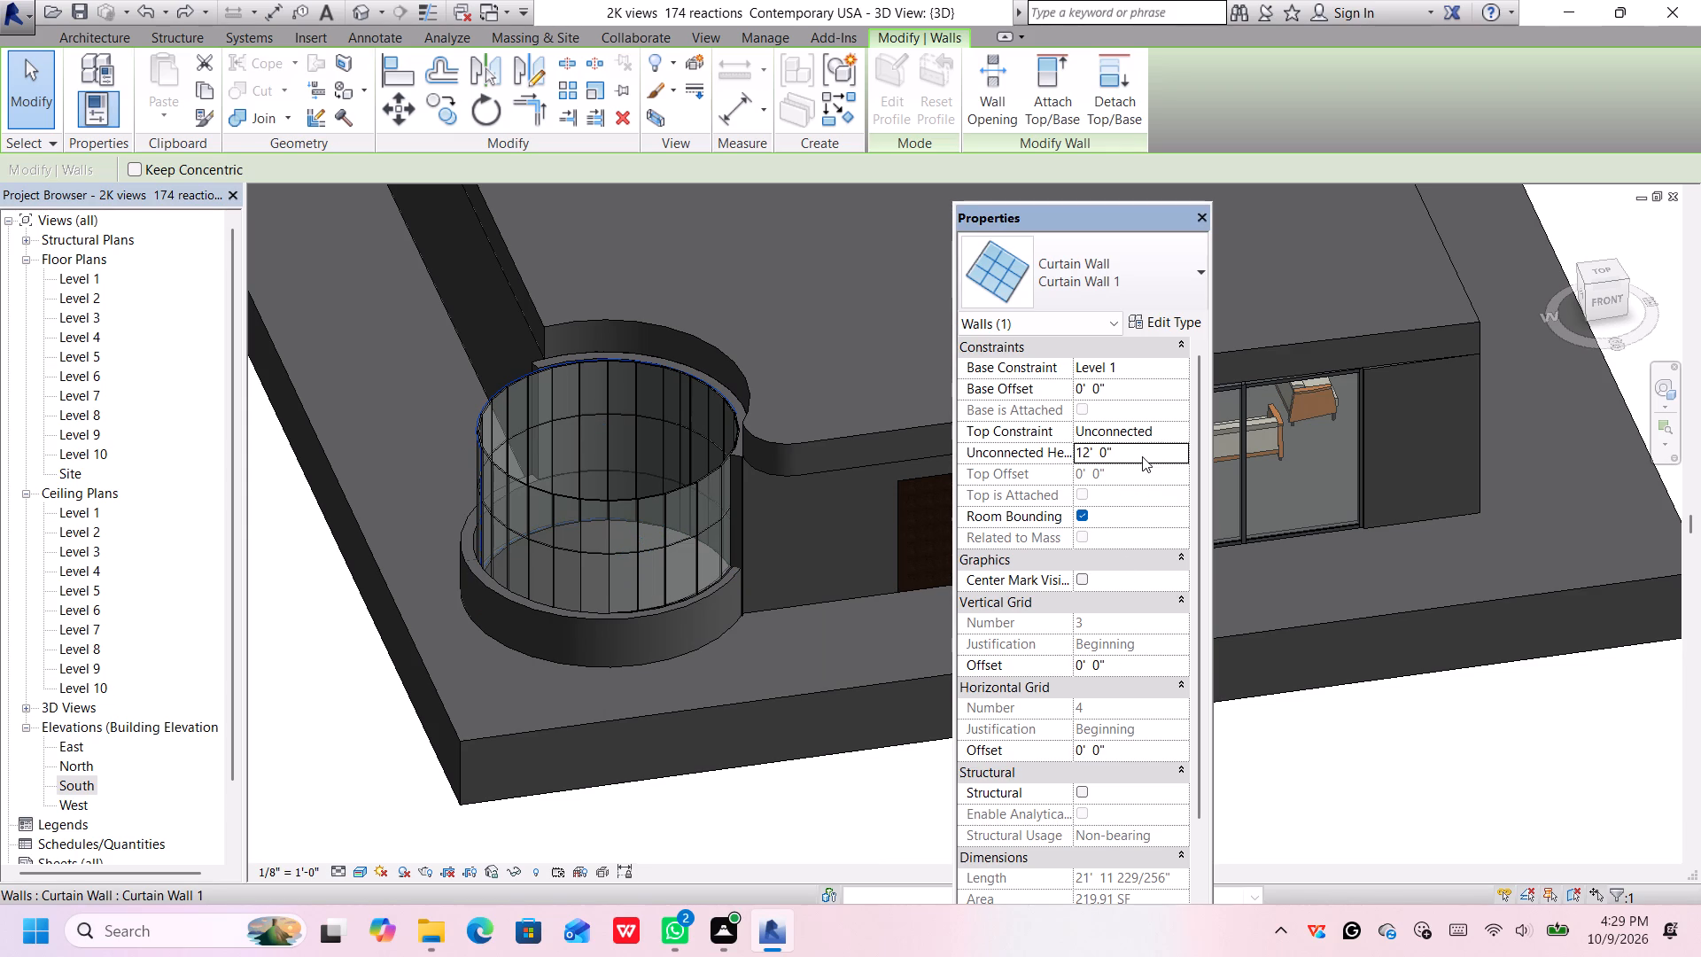
pyautogui.press('Return')
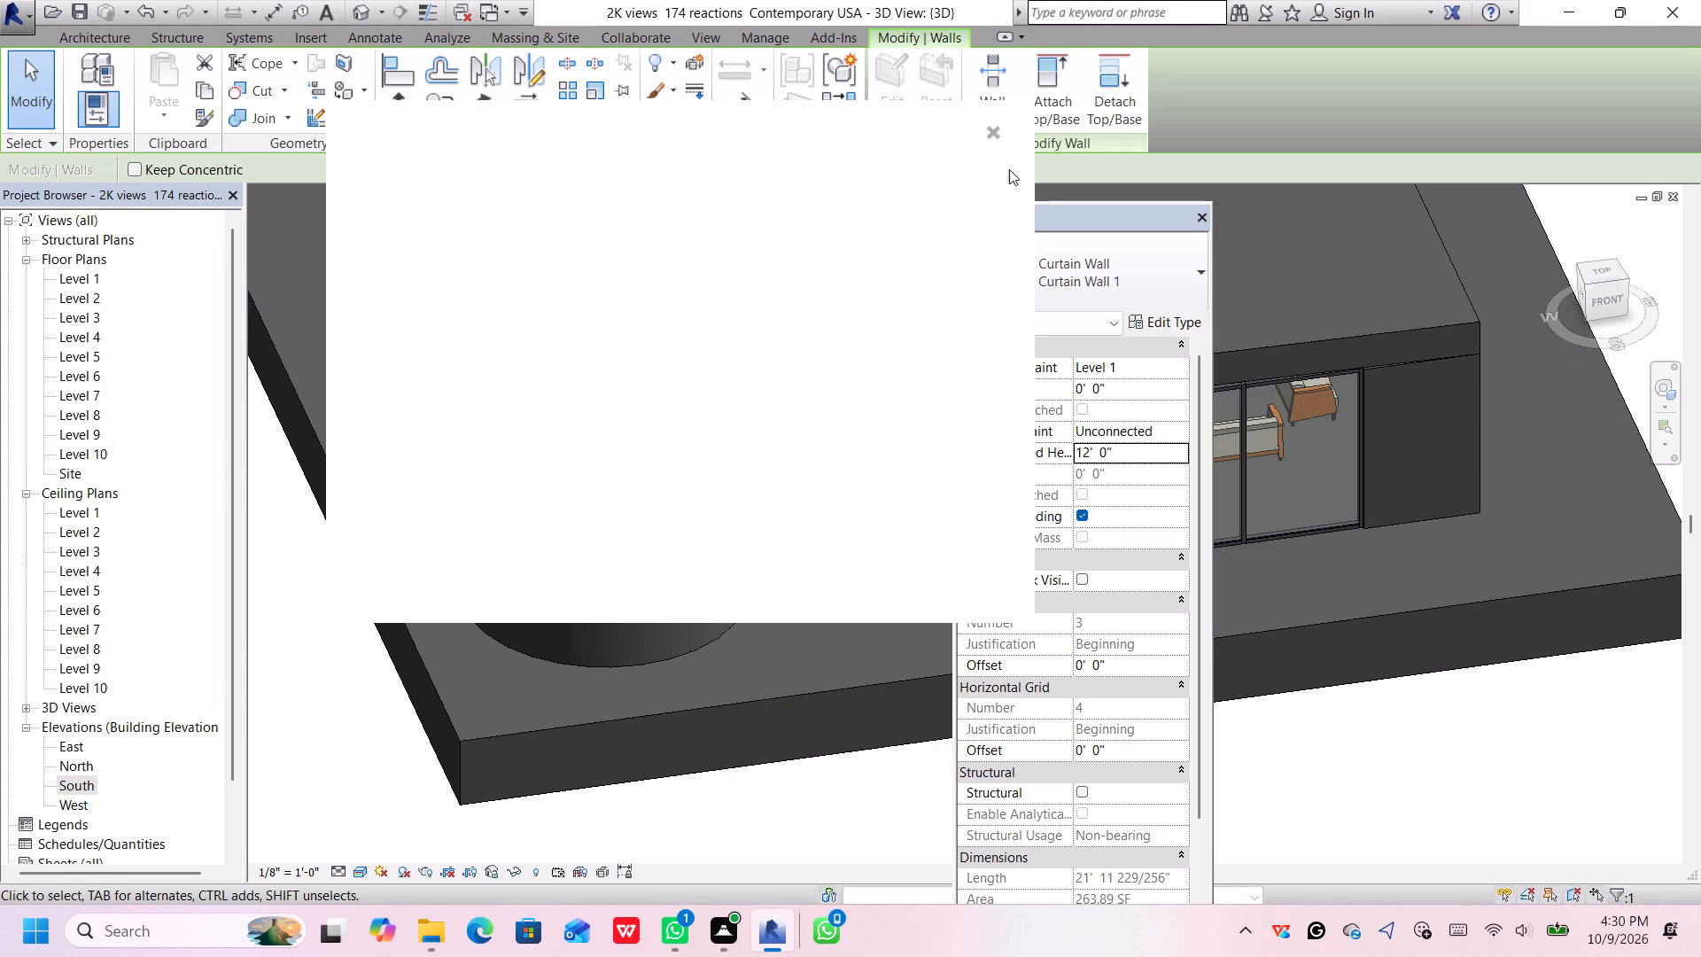
pyautogui.click(993, 135)
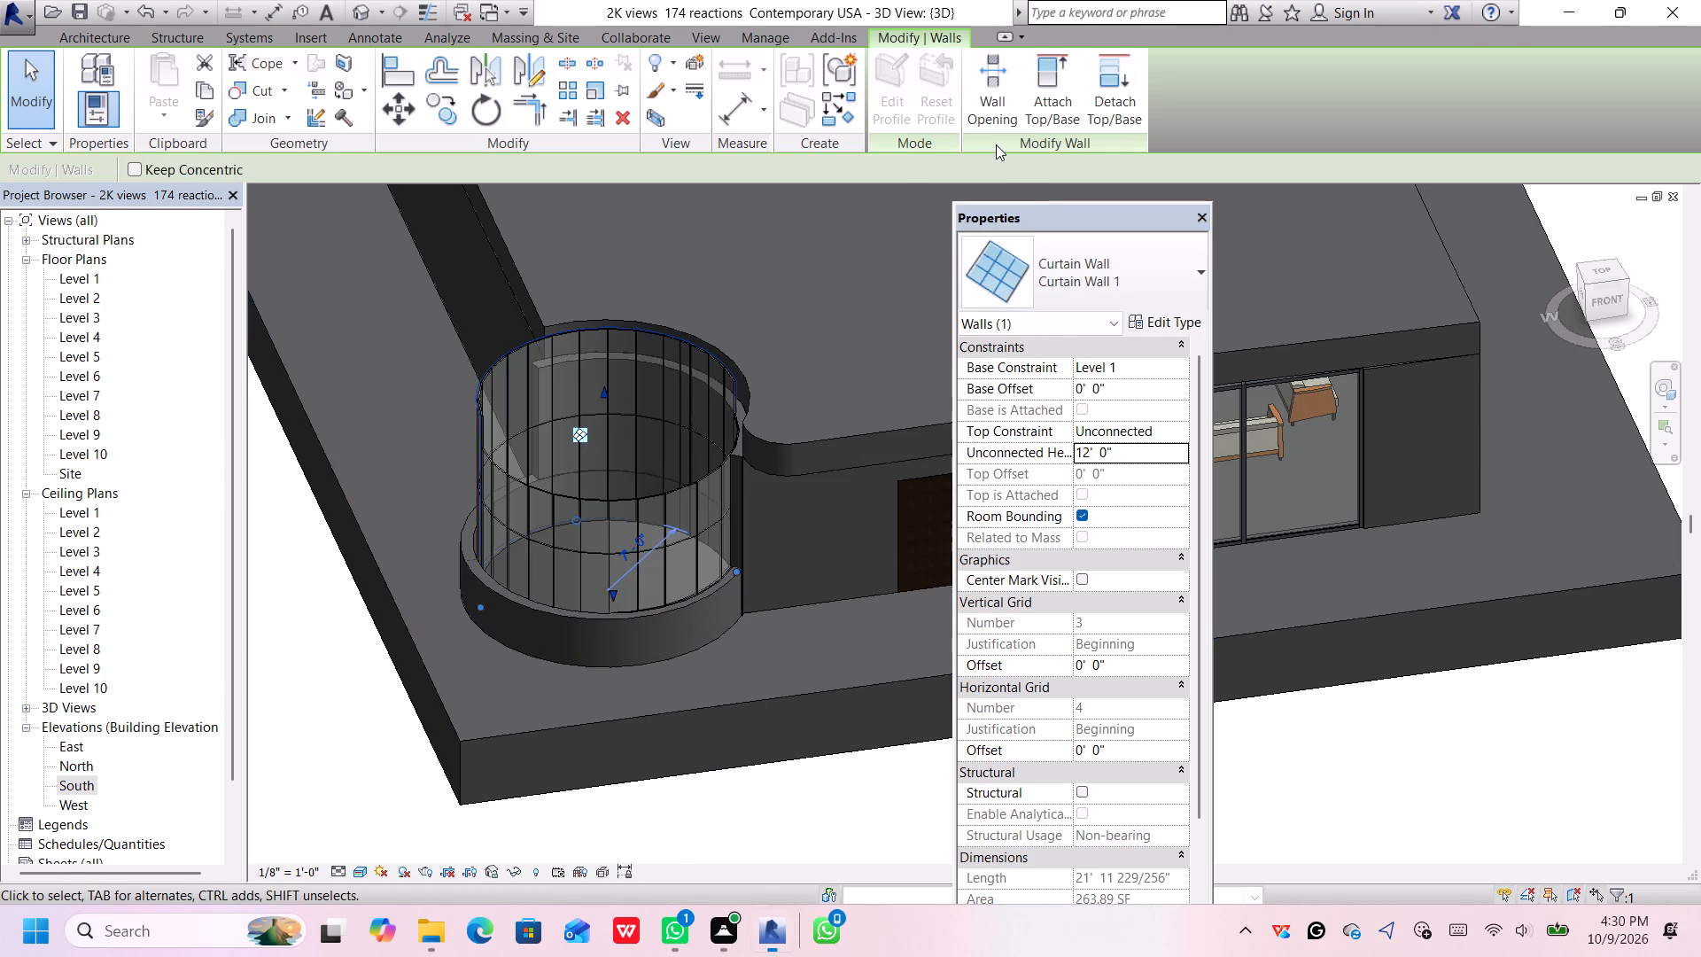
# Set the unconnected height of the outer half of the round corner glazing, the Exterior Glazing curtain wall, to 12'.
pyautogui.scroll(1, 741, 842)
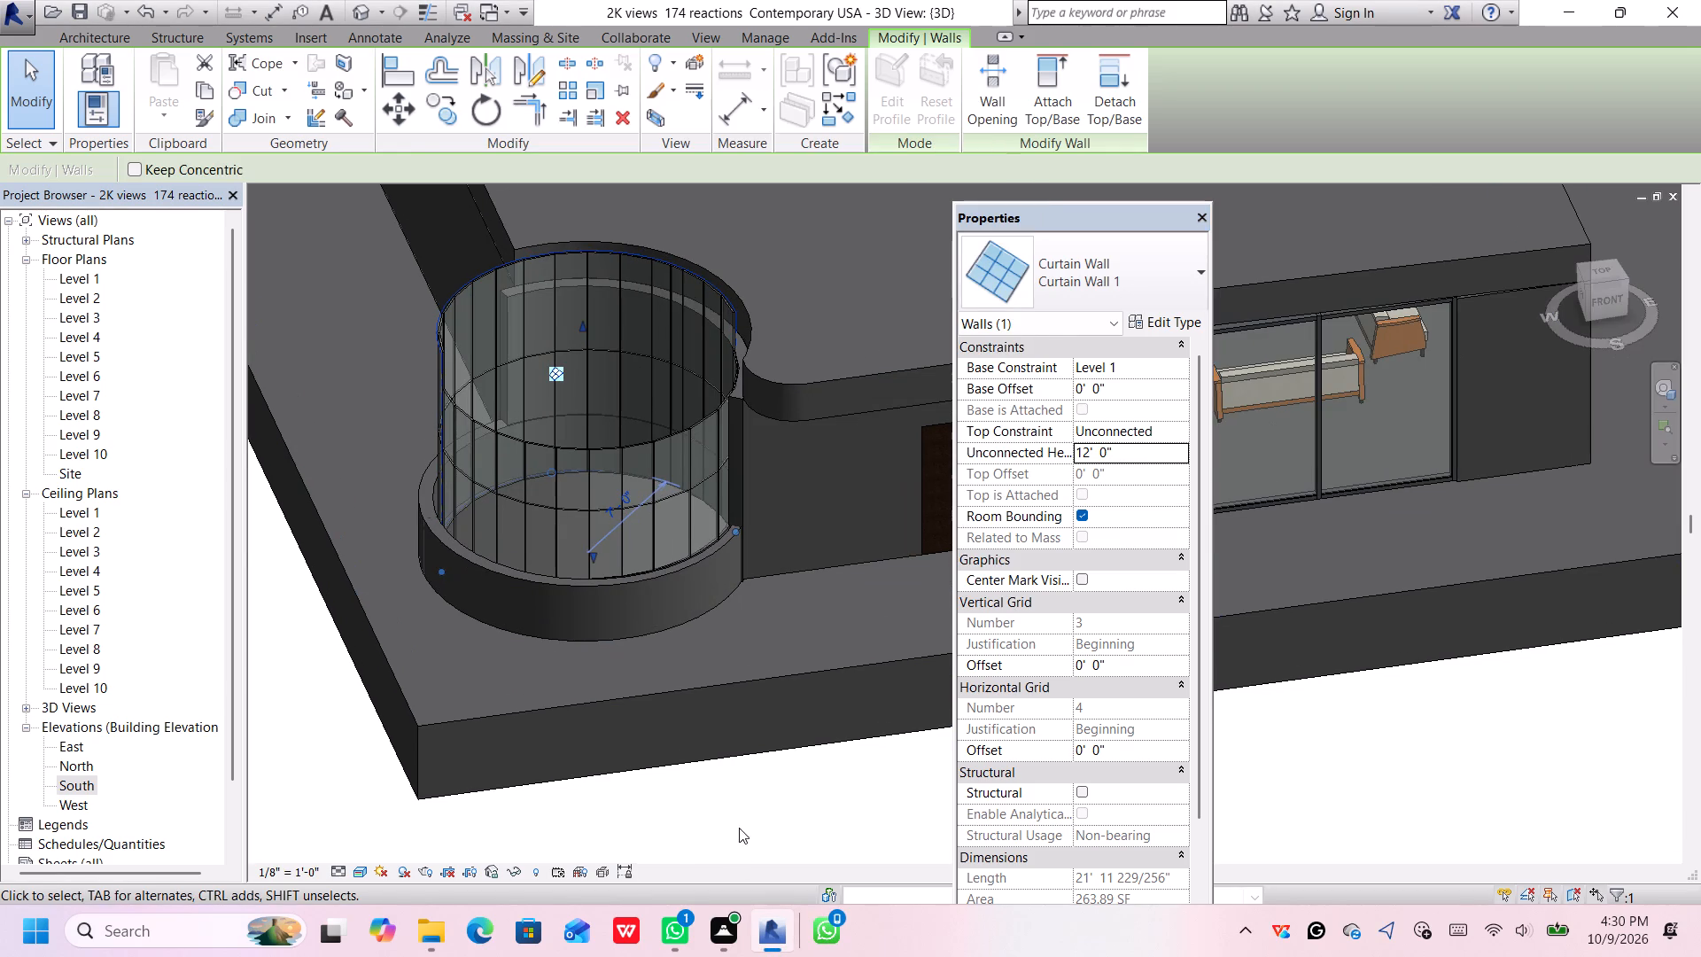
pyautogui.scroll(1, 739, 828)
pyautogui.moveTo(739, 828); pyautogui.dragTo(702, 735, button='middle')
pyautogui.keyDown('shift'); pyautogui.moveTo(696, 507); pyautogui.dragTo(710, 428, button='middle'); pyautogui.keyUp('shift')
pyautogui.keyDown('shift'); pyautogui.moveTo(655, 641); pyautogui.dragTo(655, 643, button='middle'); pyautogui.keyUp('shift')
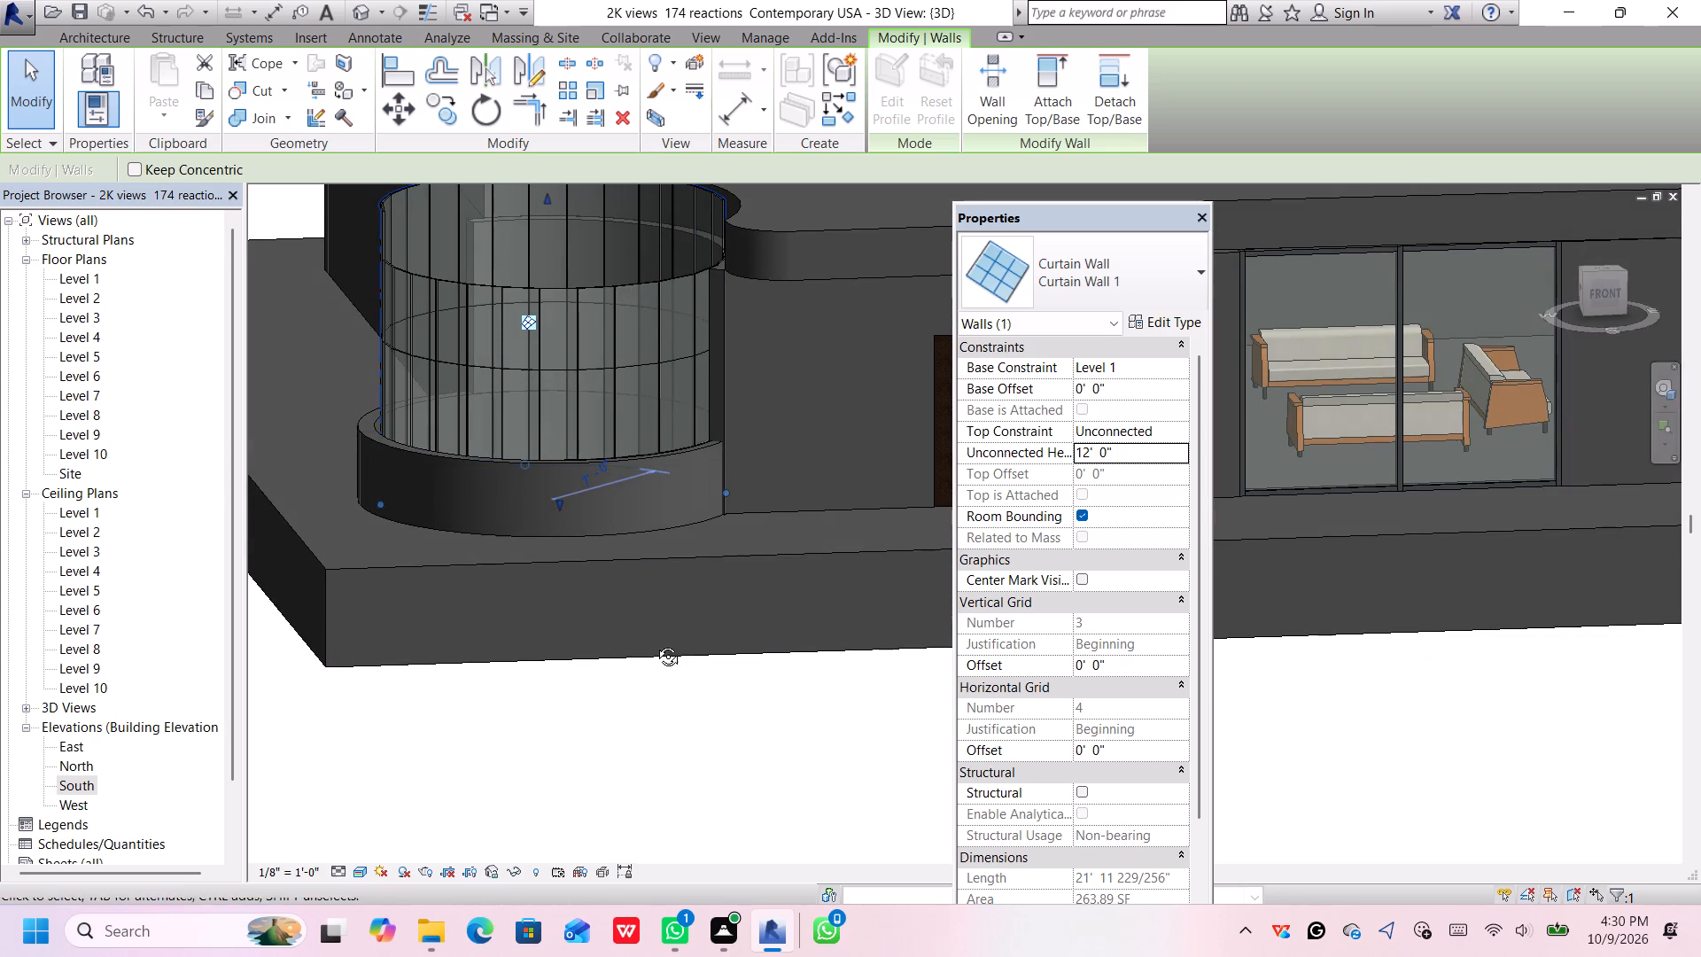
pyautogui.keyDown('shift'); pyautogui.moveTo(655, 643); pyautogui.dragTo(733, 724, button='middle'); pyautogui.keyUp('shift')
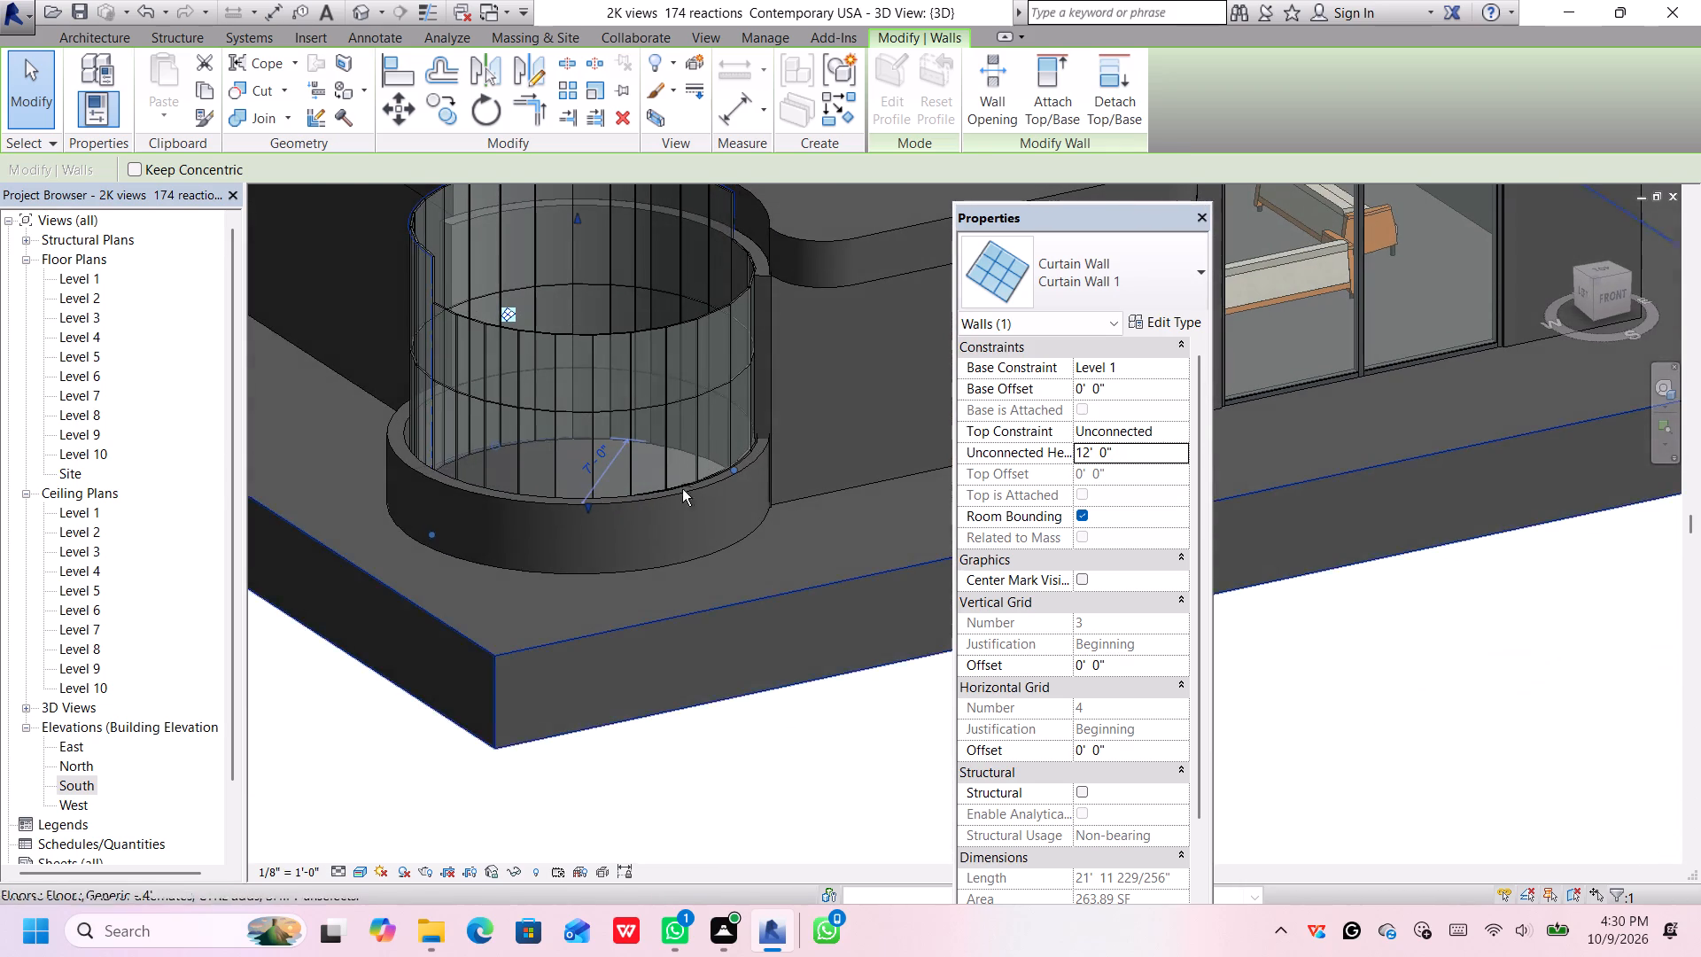
pyautogui.scroll(3, 589, 354)
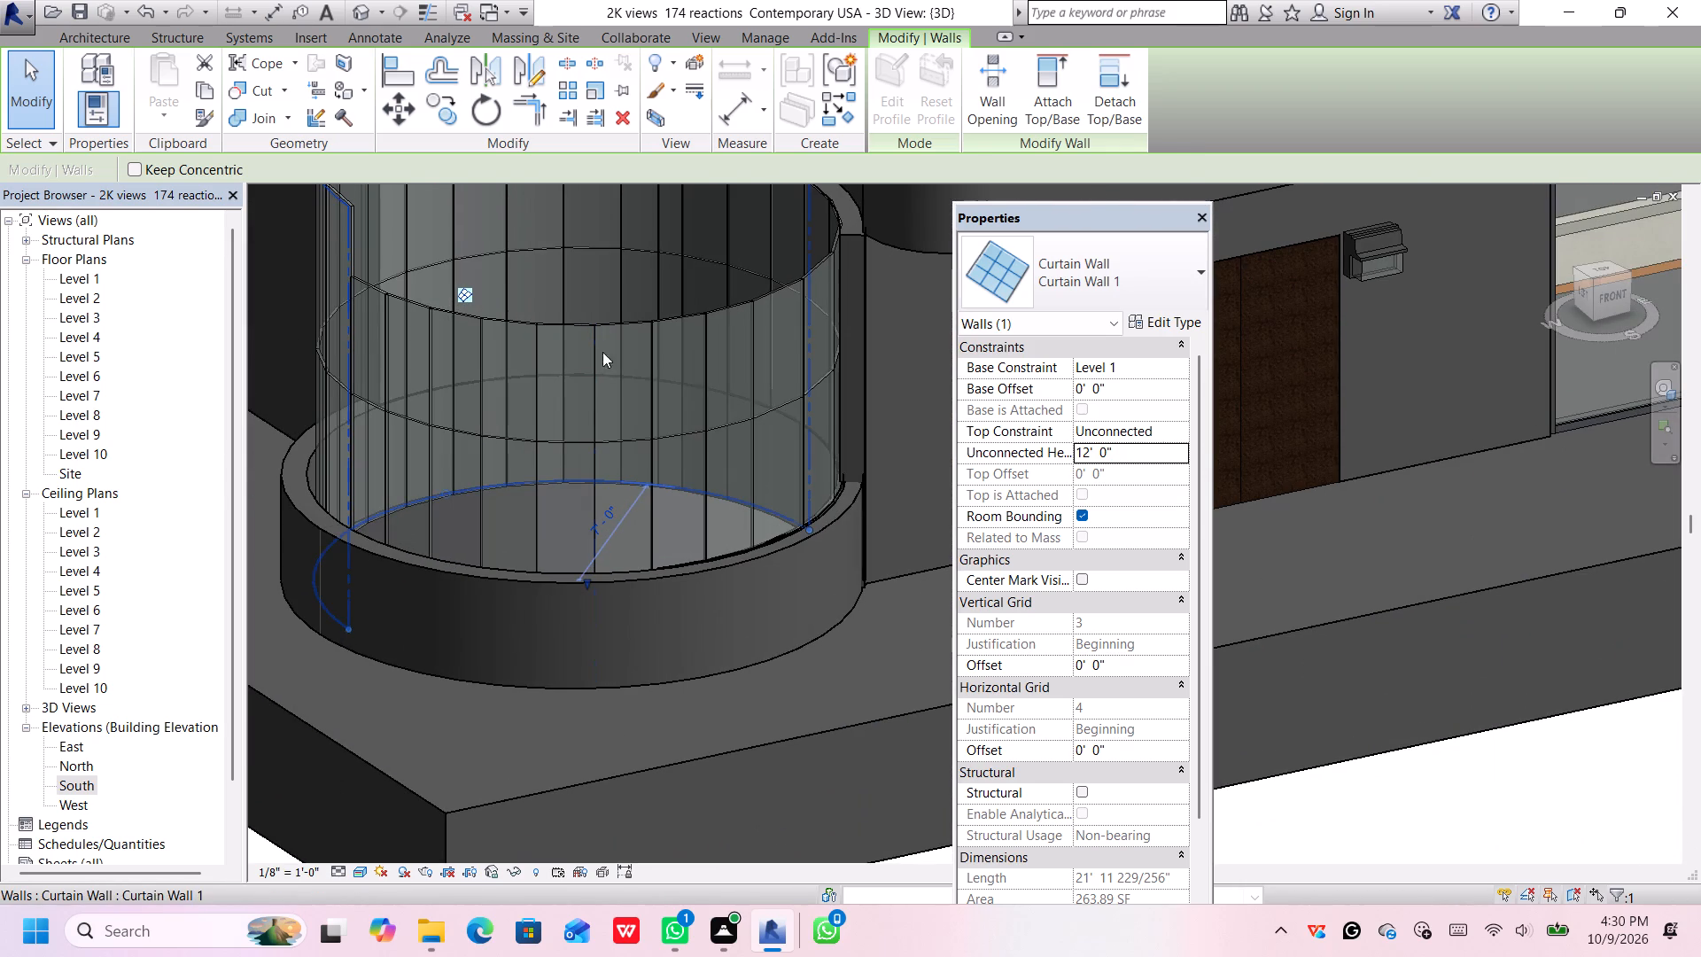
pyautogui.moveTo(655, 421); pyautogui.dragTo(657, 393, button='middle')
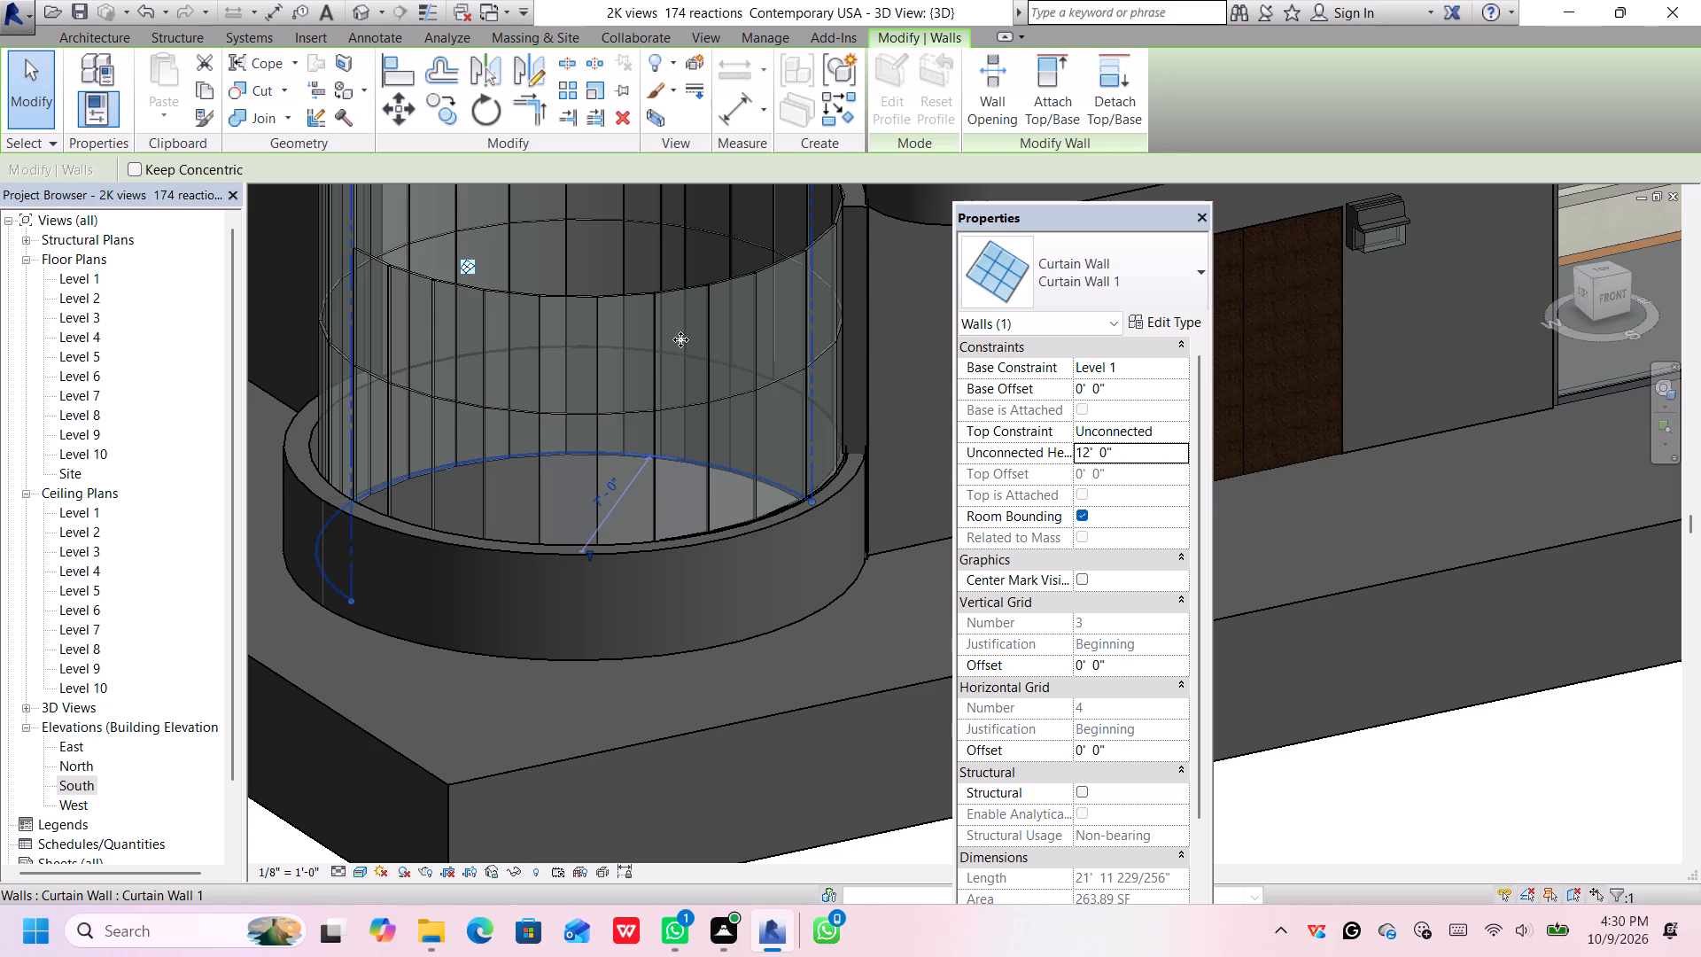
pyautogui.moveTo(680, 346); pyautogui.dragTo(680, 493, button='middle')
pyautogui.middleClick(680, 493)
pyautogui.moveTo(664, 442); pyautogui.dragTo(663, 444, button='middle')
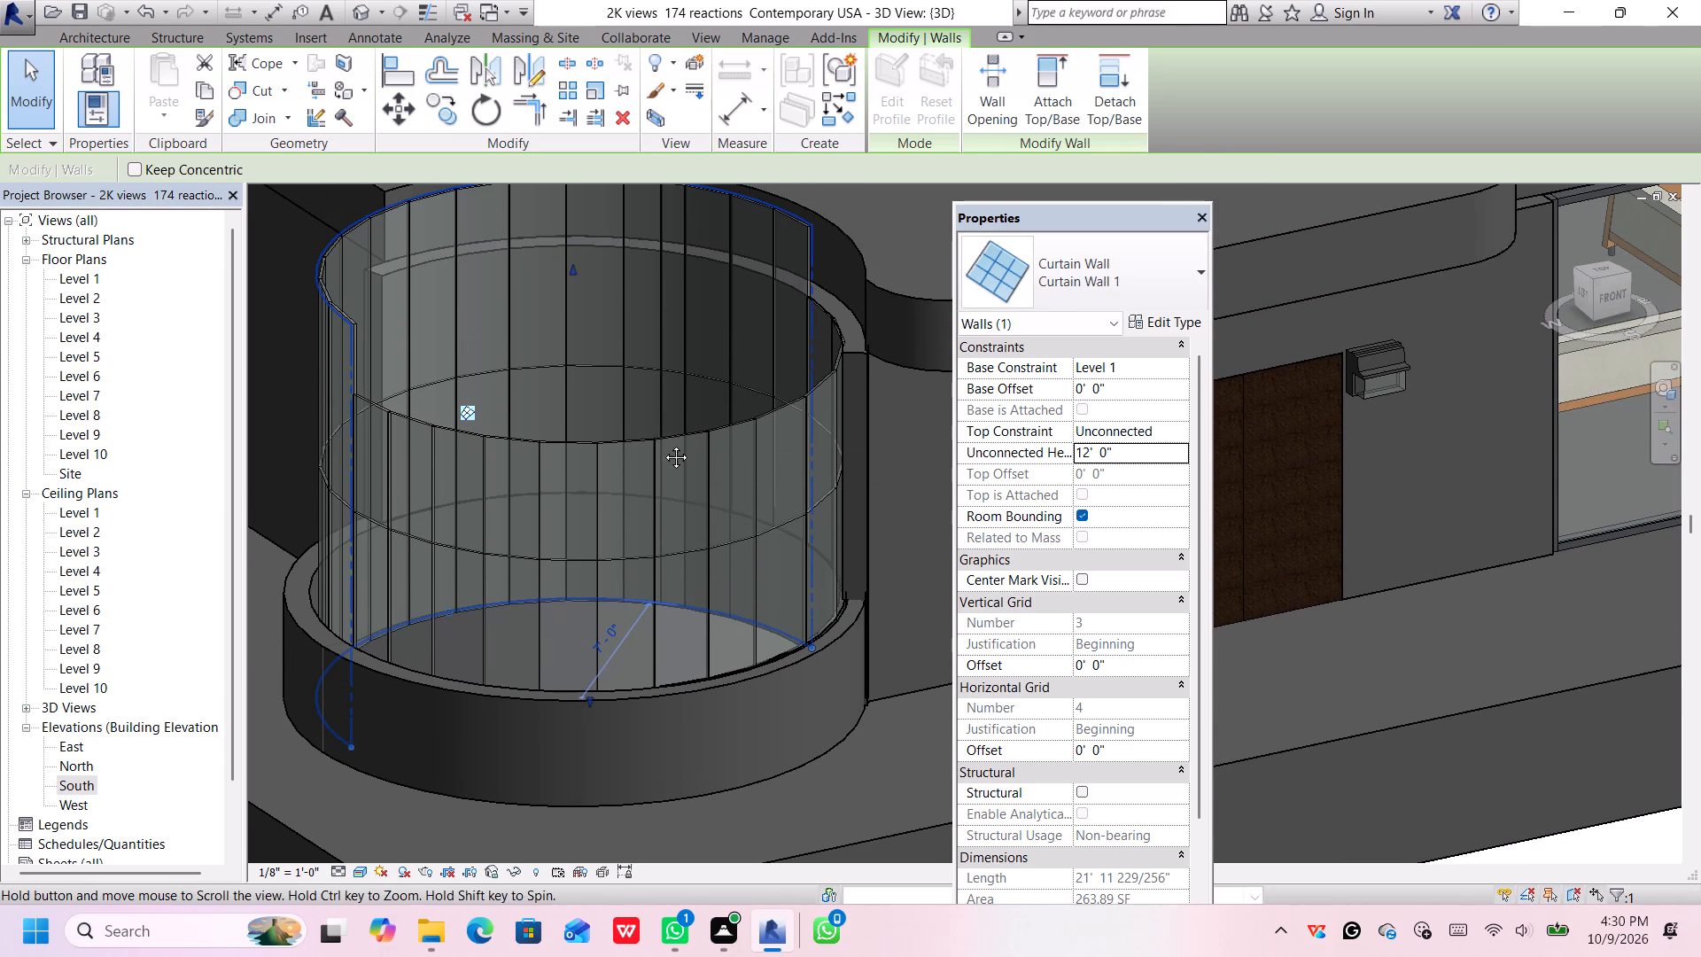
pyautogui.moveTo(663, 444); pyautogui.dragTo(744, 684, button='middle')
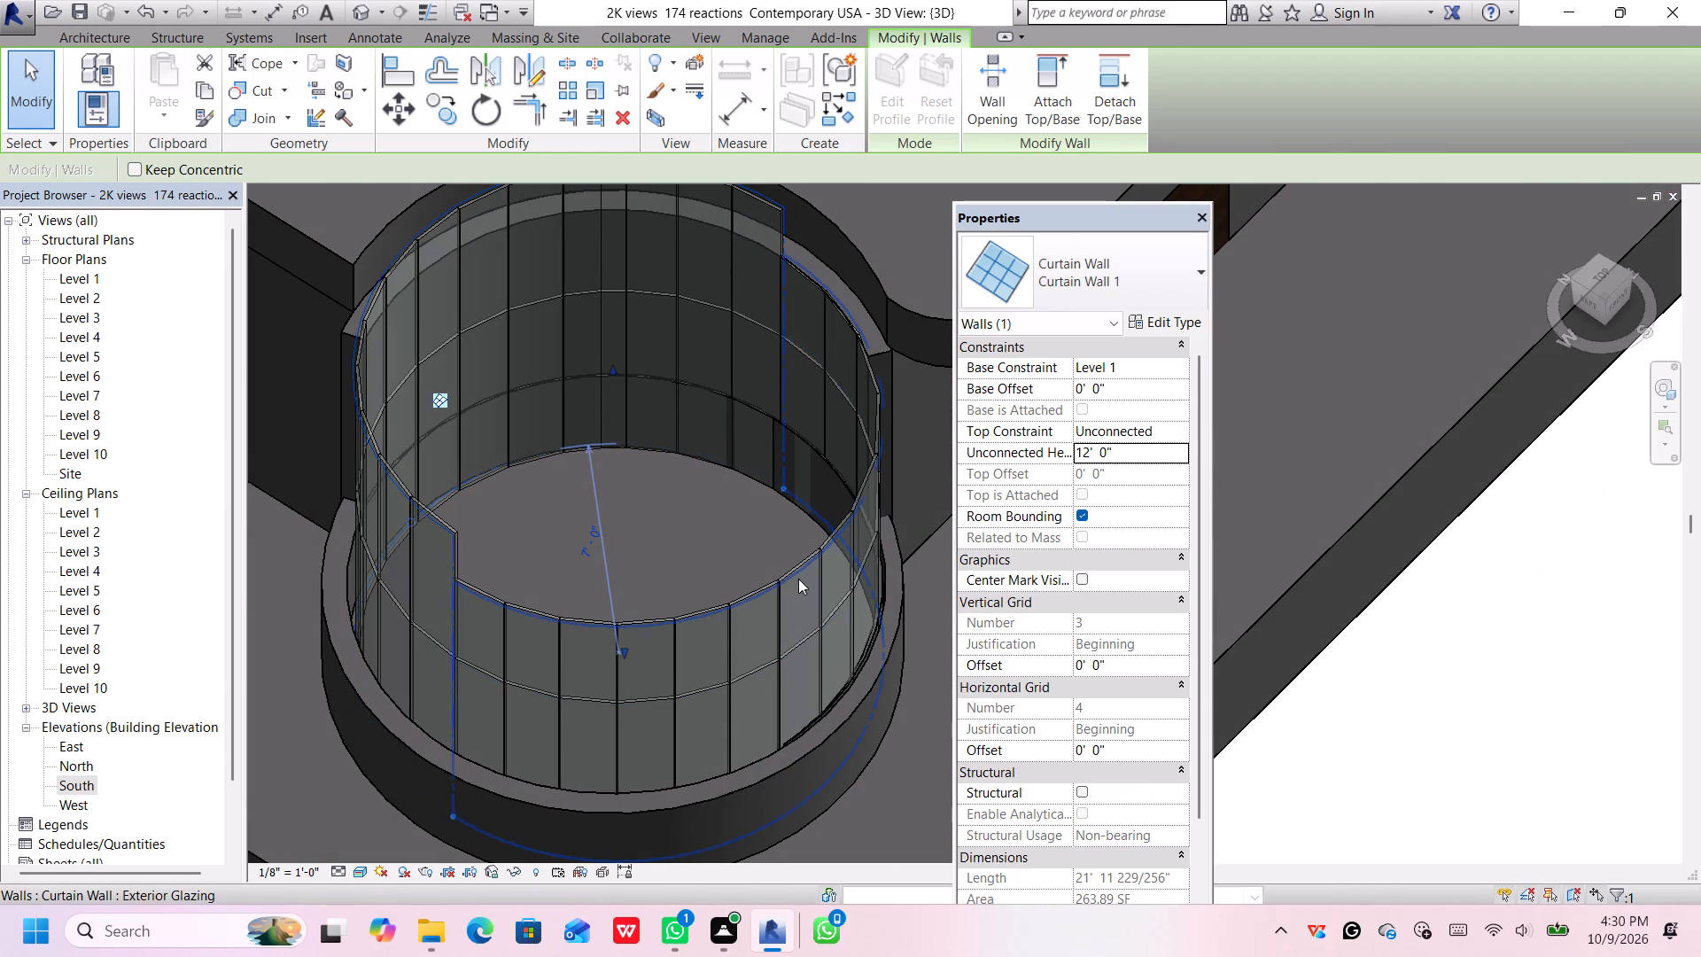
pyautogui.click(798, 572)
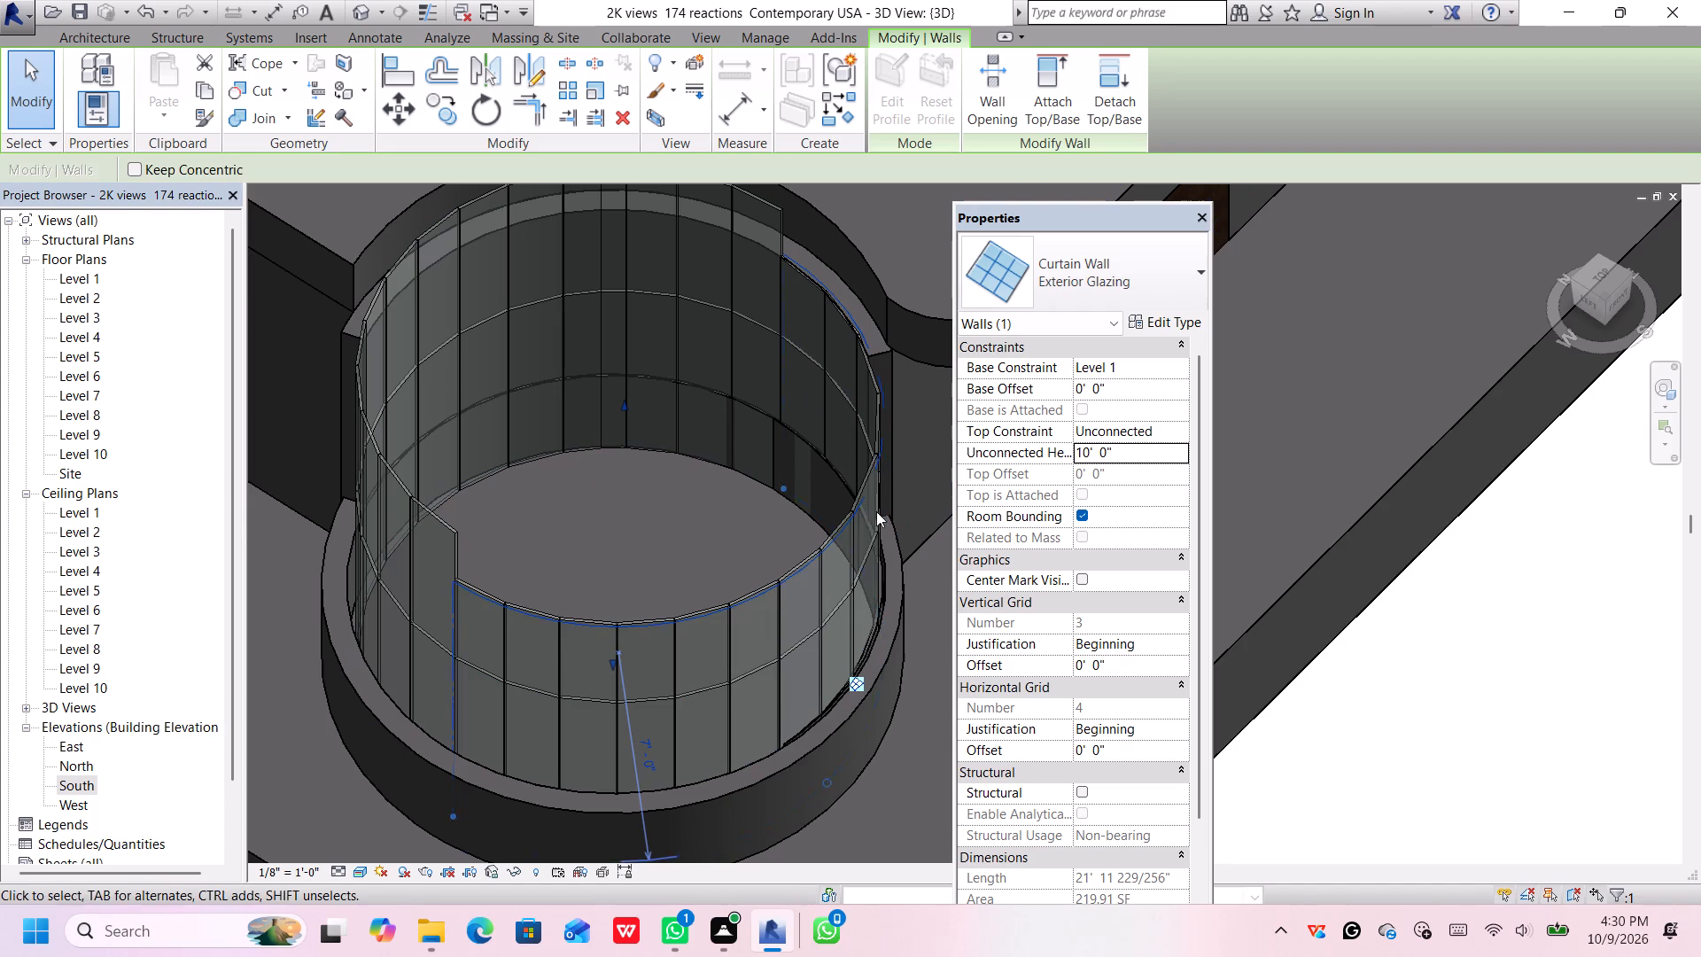
pyautogui.click(1119, 424)
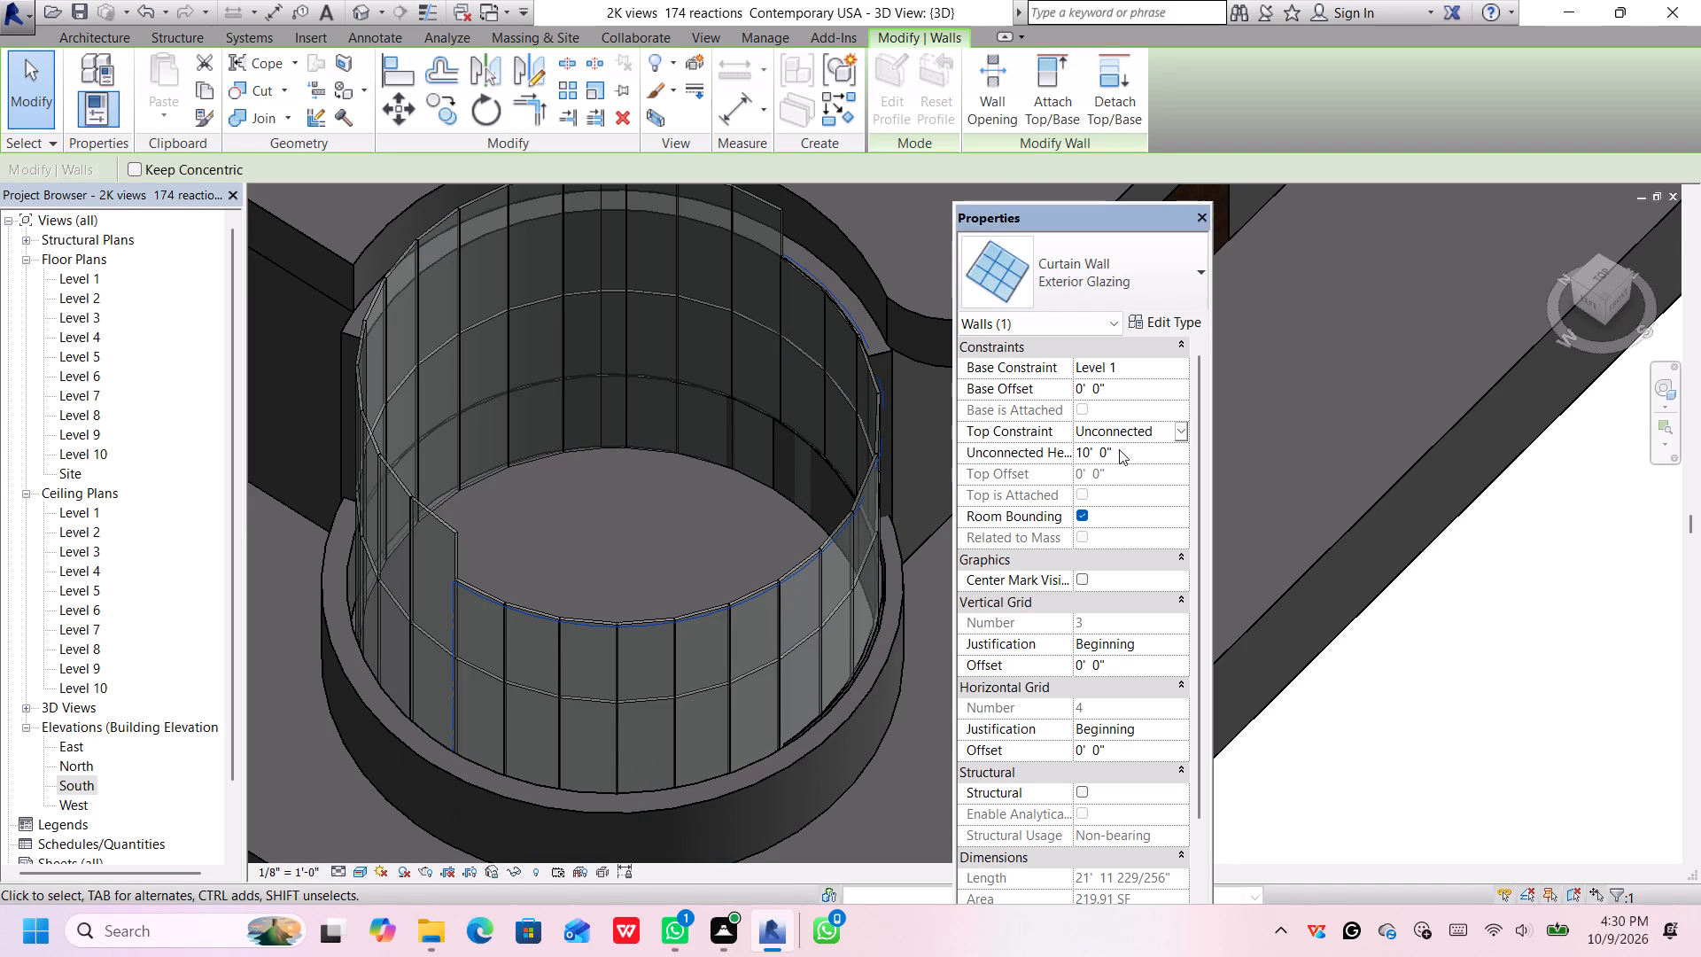
pyautogui.moveTo(1119, 449); pyautogui.dragTo(1000, 452)
pyautogui.press('BackSpace')
pyautogui.write('11')
pyautogui.press('BackSpace')
pyautogui.write("2'")
pyautogui.press('Return')
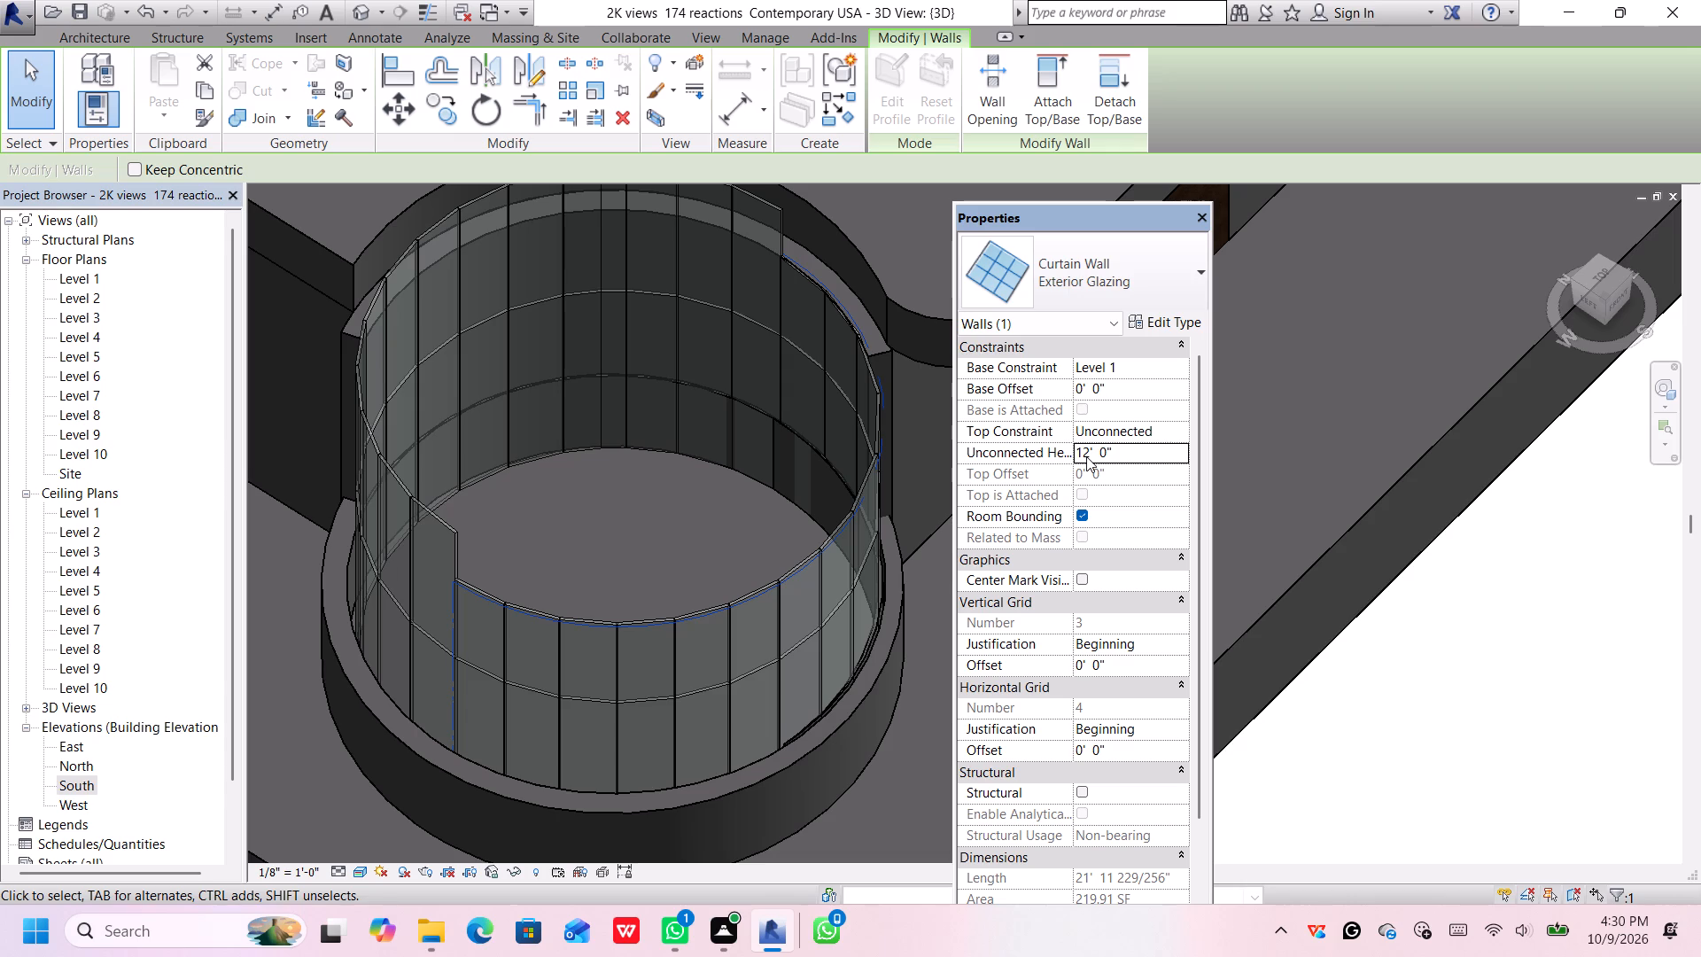
pyautogui.press('Return')
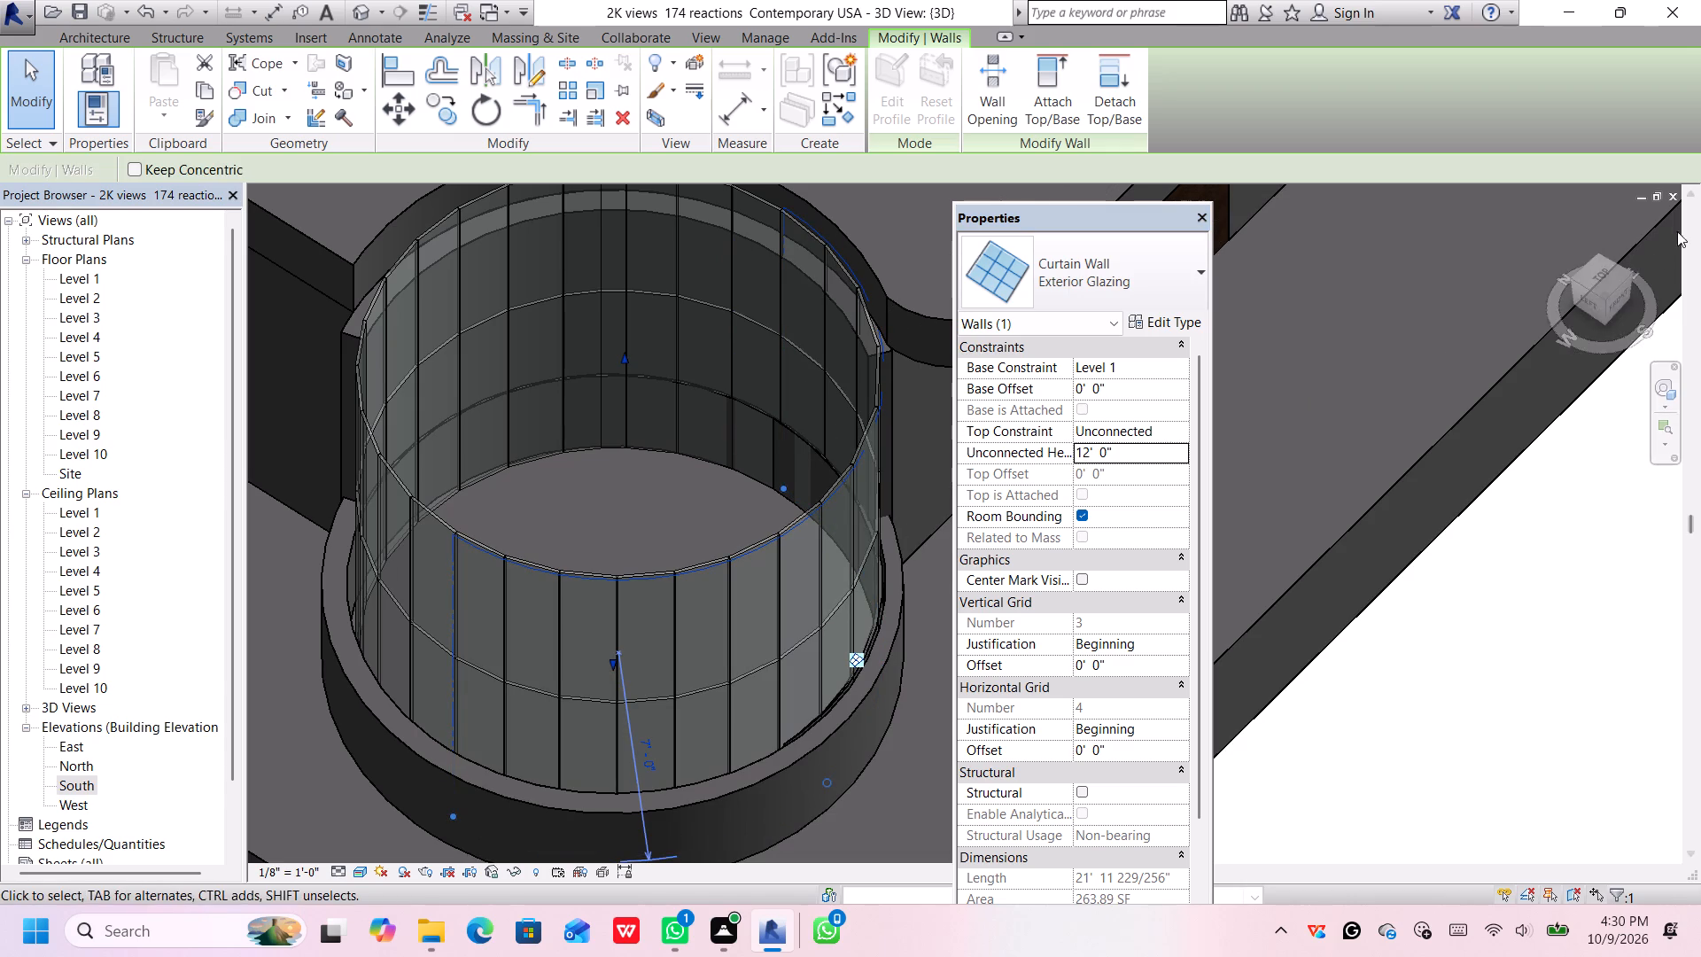
# Examine from the front how the top of the round corner glazing lines up with the roof slab.
pyautogui.click(1621, 296)
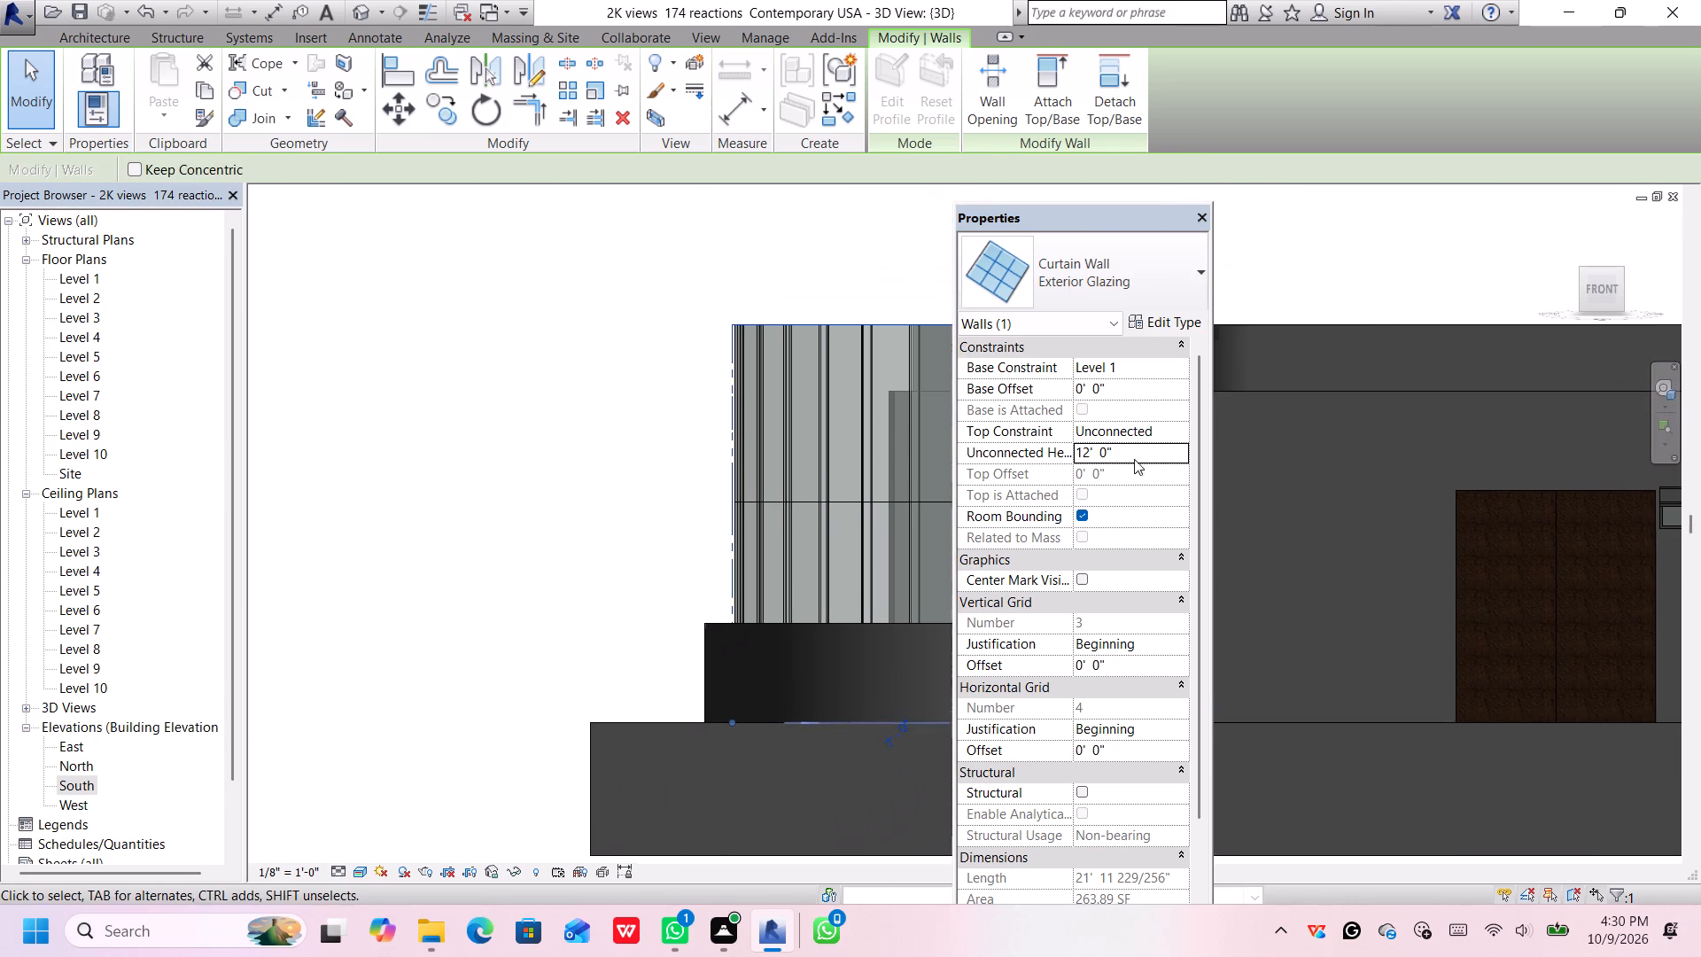
pyautogui.moveTo(858, 661); pyautogui.dragTo(505, 638, button='middle')
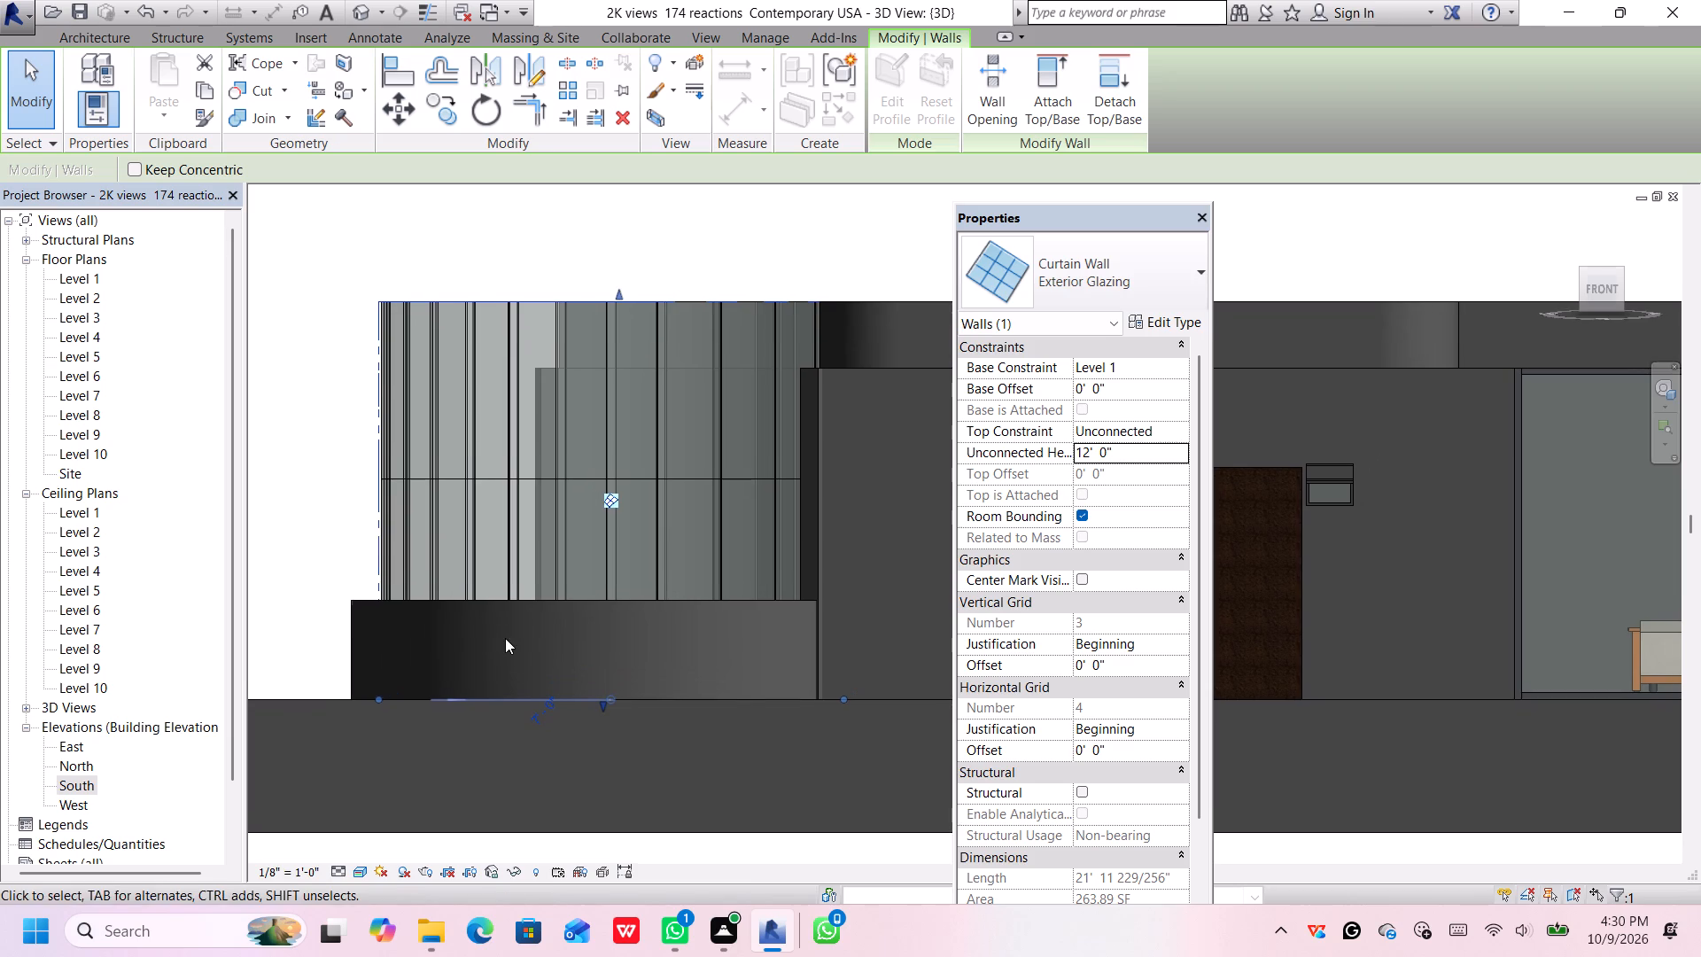
pyautogui.scroll(1, 559, 591)
pyautogui.scroll(-4, 571, 576)
pyautogui.scroll(1, 571, 576)
pyautogui.scroll(-1, 571, 576)
pyautogui.scroll(-1, 641, 594)
pyautogui.scroll(3, 641, 596)
pyautogui.scroll(-2, 641, 596)
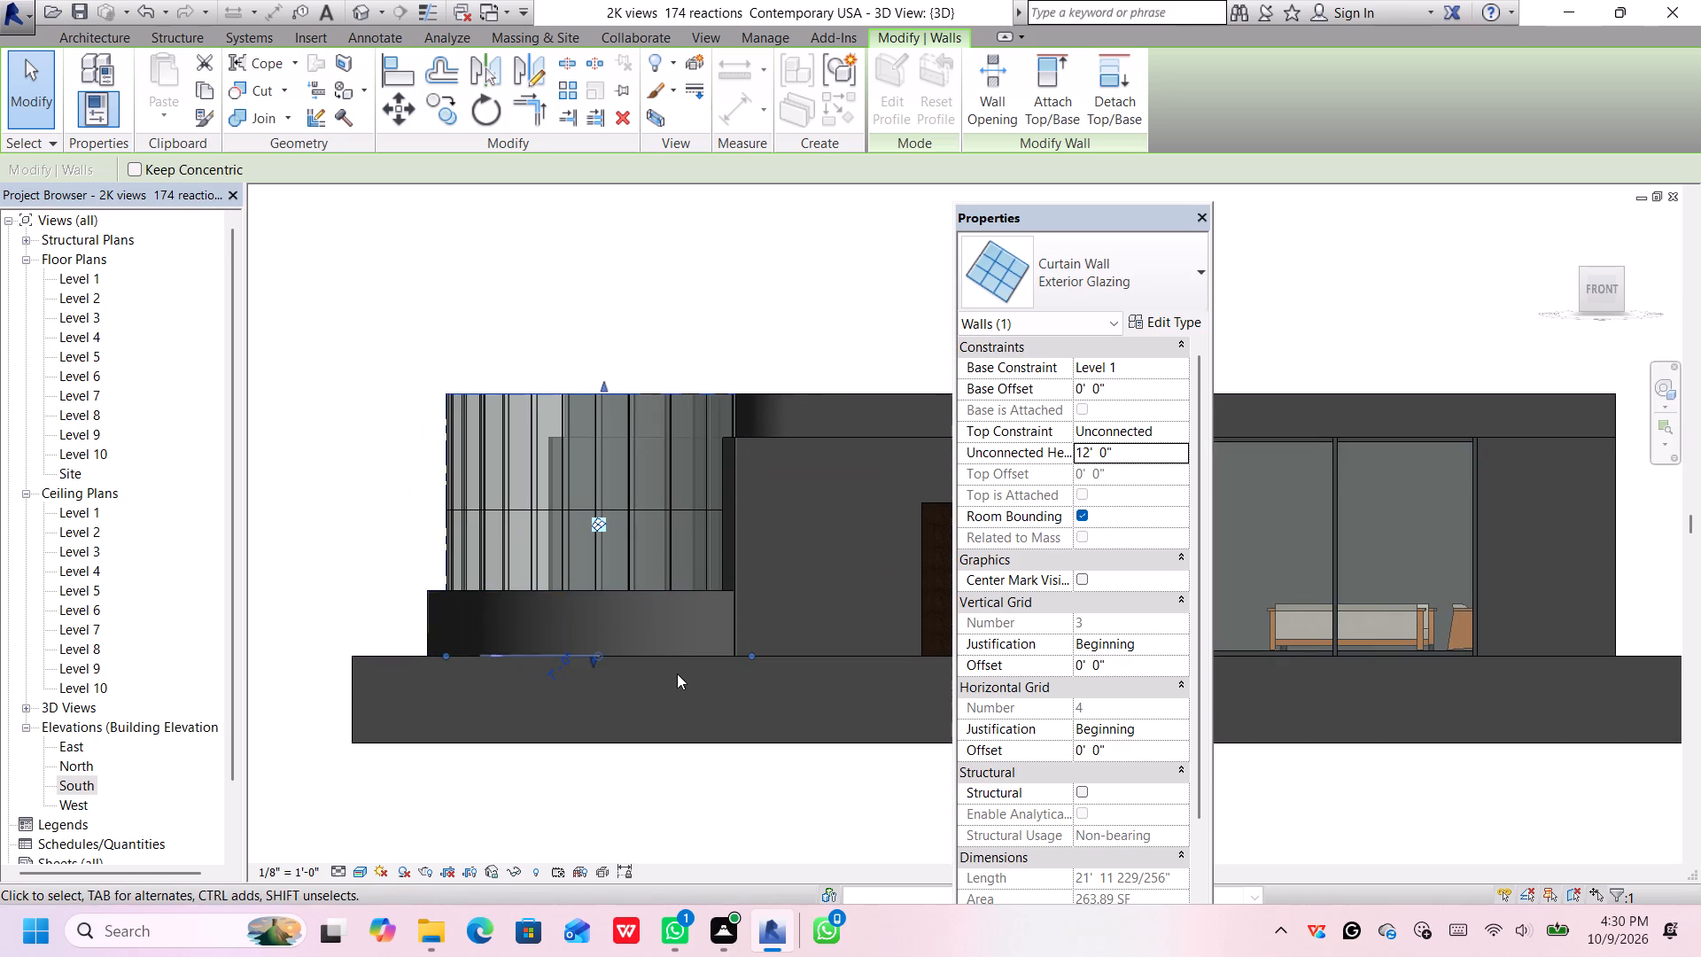
pyautogui.moveTo(677, 673); pyautogui.dragTo(623, 575, button='middle')
pyautogui.moveTo(610, 583); pyautogui.dragTo(593, 626, button='middle')
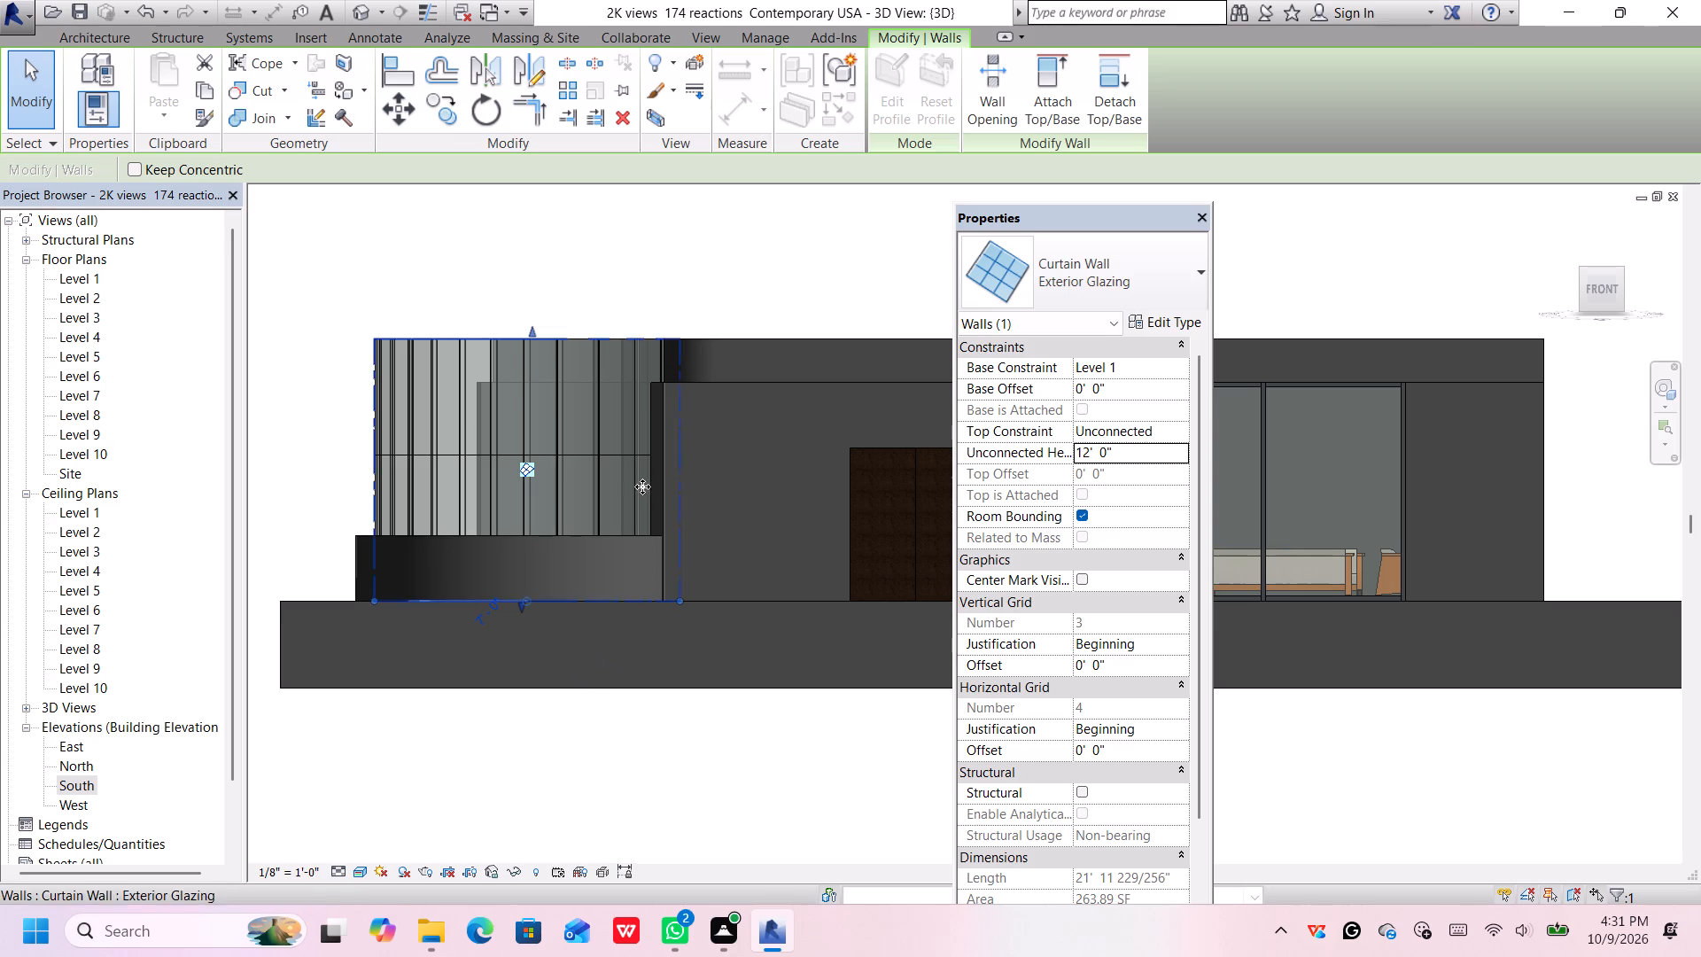
# Move the Properties palette clear of the house's front facade.
pyautogui.scroll(1, 620, 401)
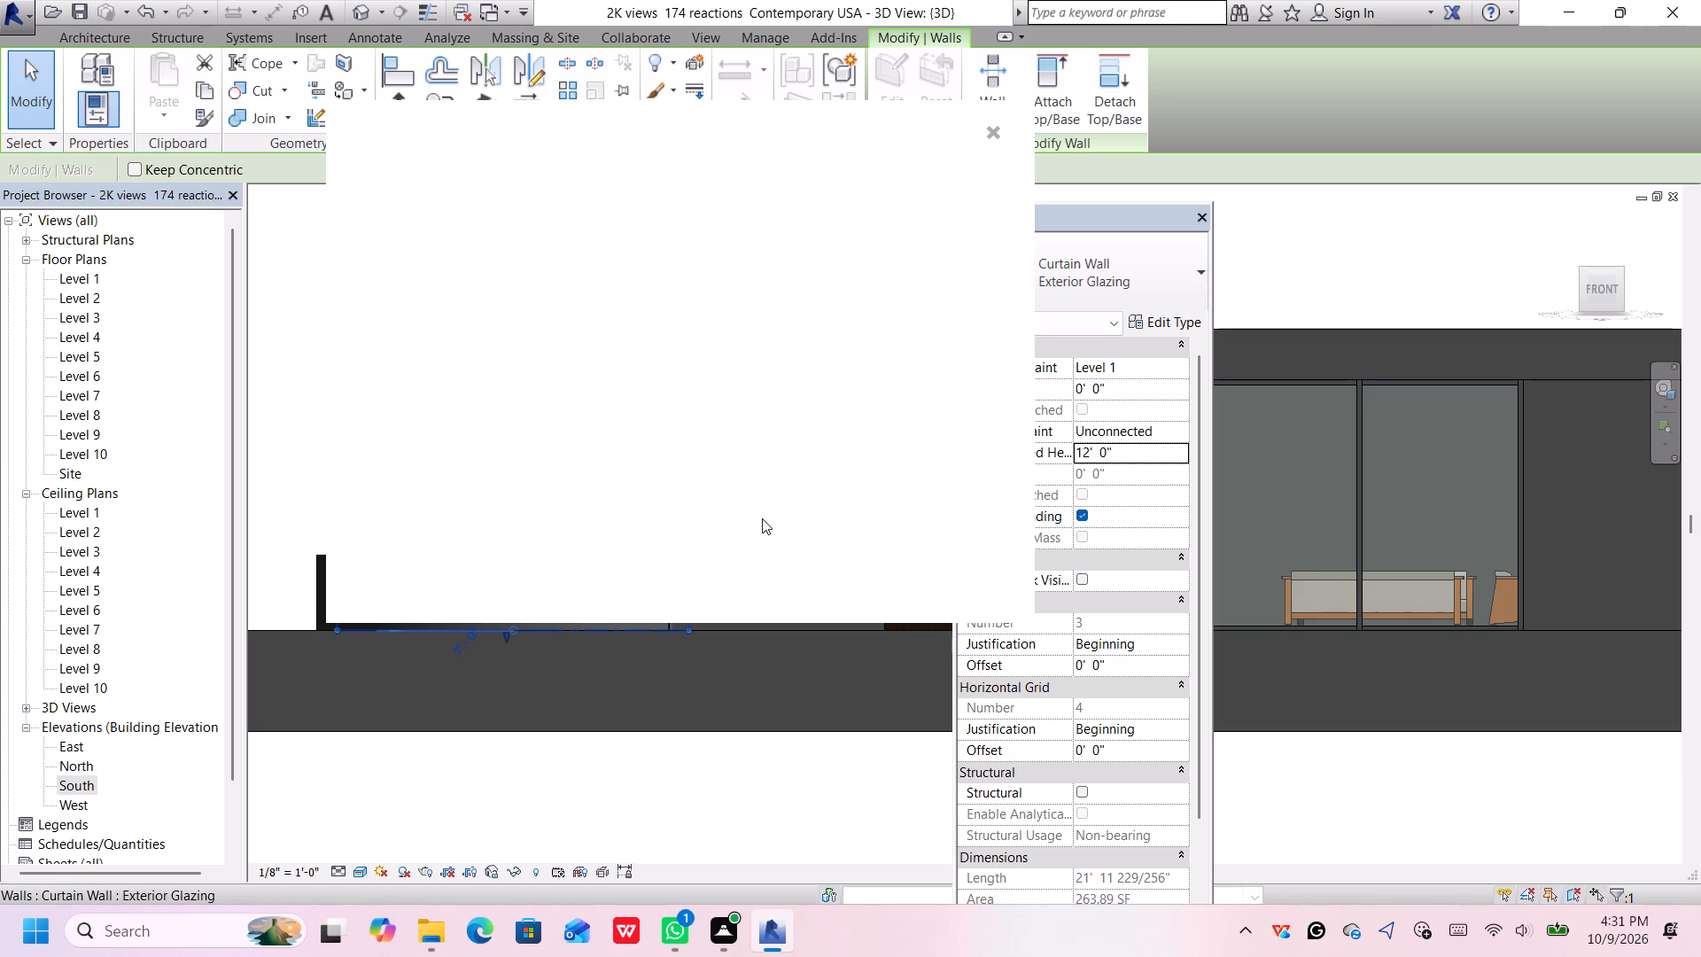
pyautogui.click(1005, 156)
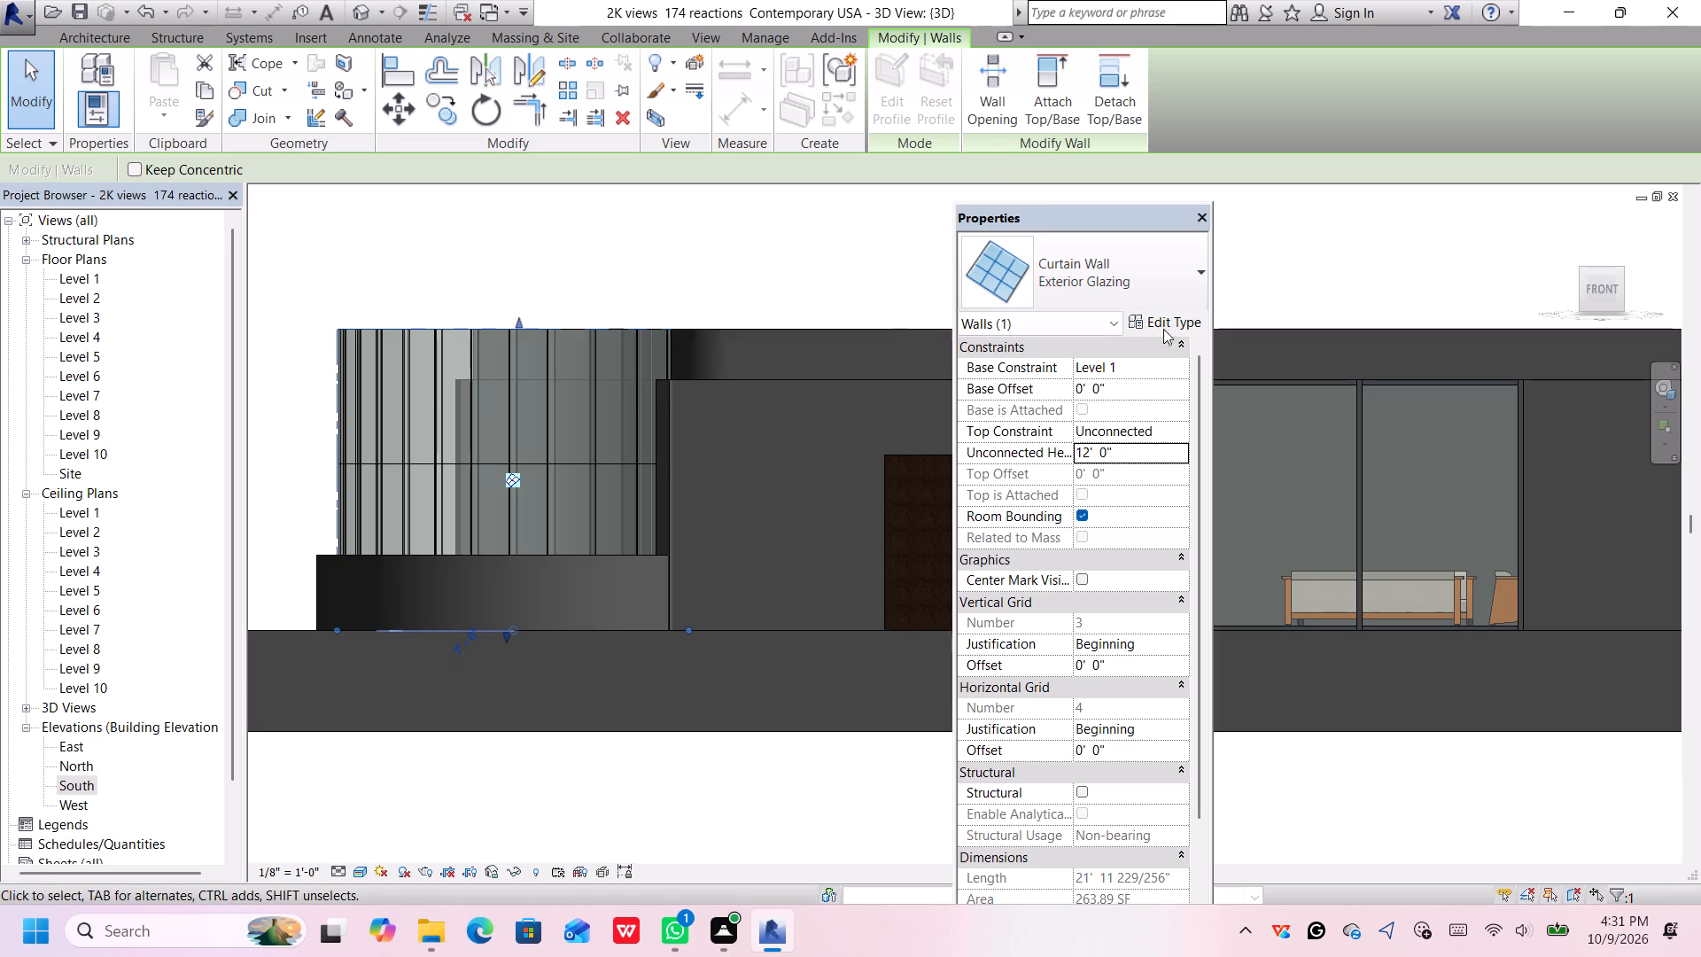
pyautogui.moveTo(1028, 218); pyautogui.dragTo(1348, 241)
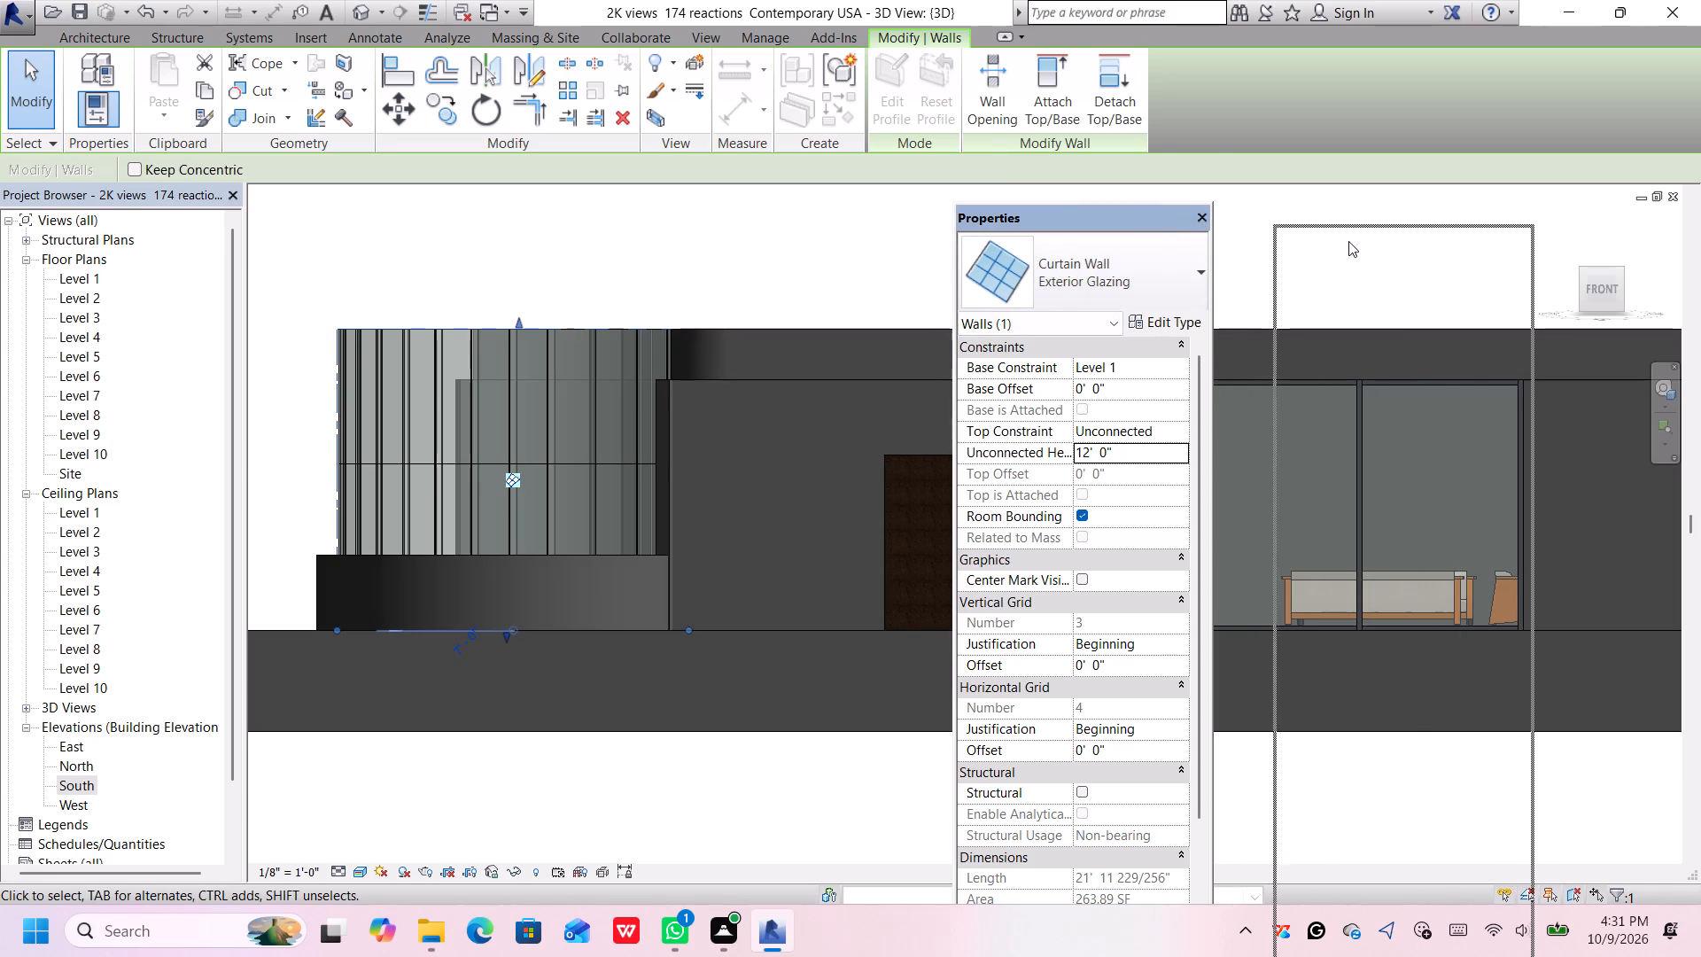
pyautogui.moveTo(1348, 241); pyautogui.dragTo(1348, 239)
# Examine how the raised round corner glazing meets the roof slab from the front and from above.
pyautogui.scroll(-8, 756, 540)
pyautogui.scroll(2, 820, 506)
pyautogui.moveTo(820, 508); pyautogui.dragTo(801, 573, button='middle')
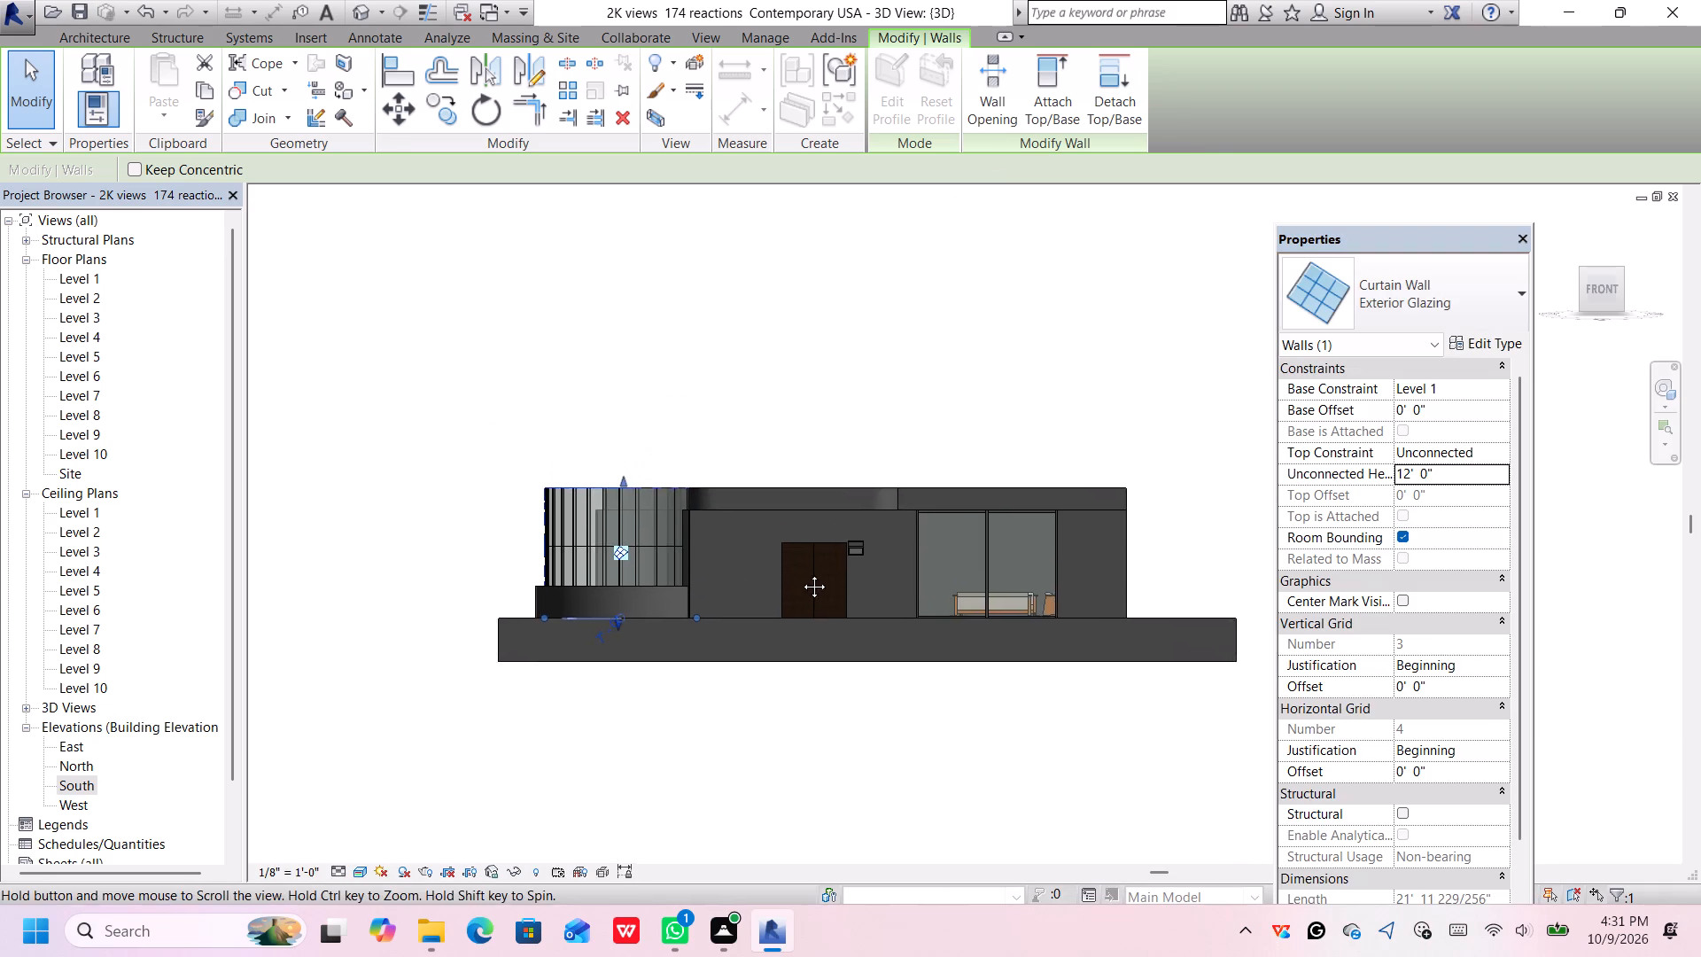
pyautogui.moveTo(801, 573); pyautogui.dragTo(800, 581, button='middle')
pyautogui.scroll(1, 800, 581)
pyautogui.scroll(1, 826, 468)
pyautogui.moveTo(826, 468); pyautogui.dragTo(841, 600, button='middle')
pyautogui.keyDown('shift'); pyautogui.scroll(-1, 836, 545); pyautogui.keyUp('shift')
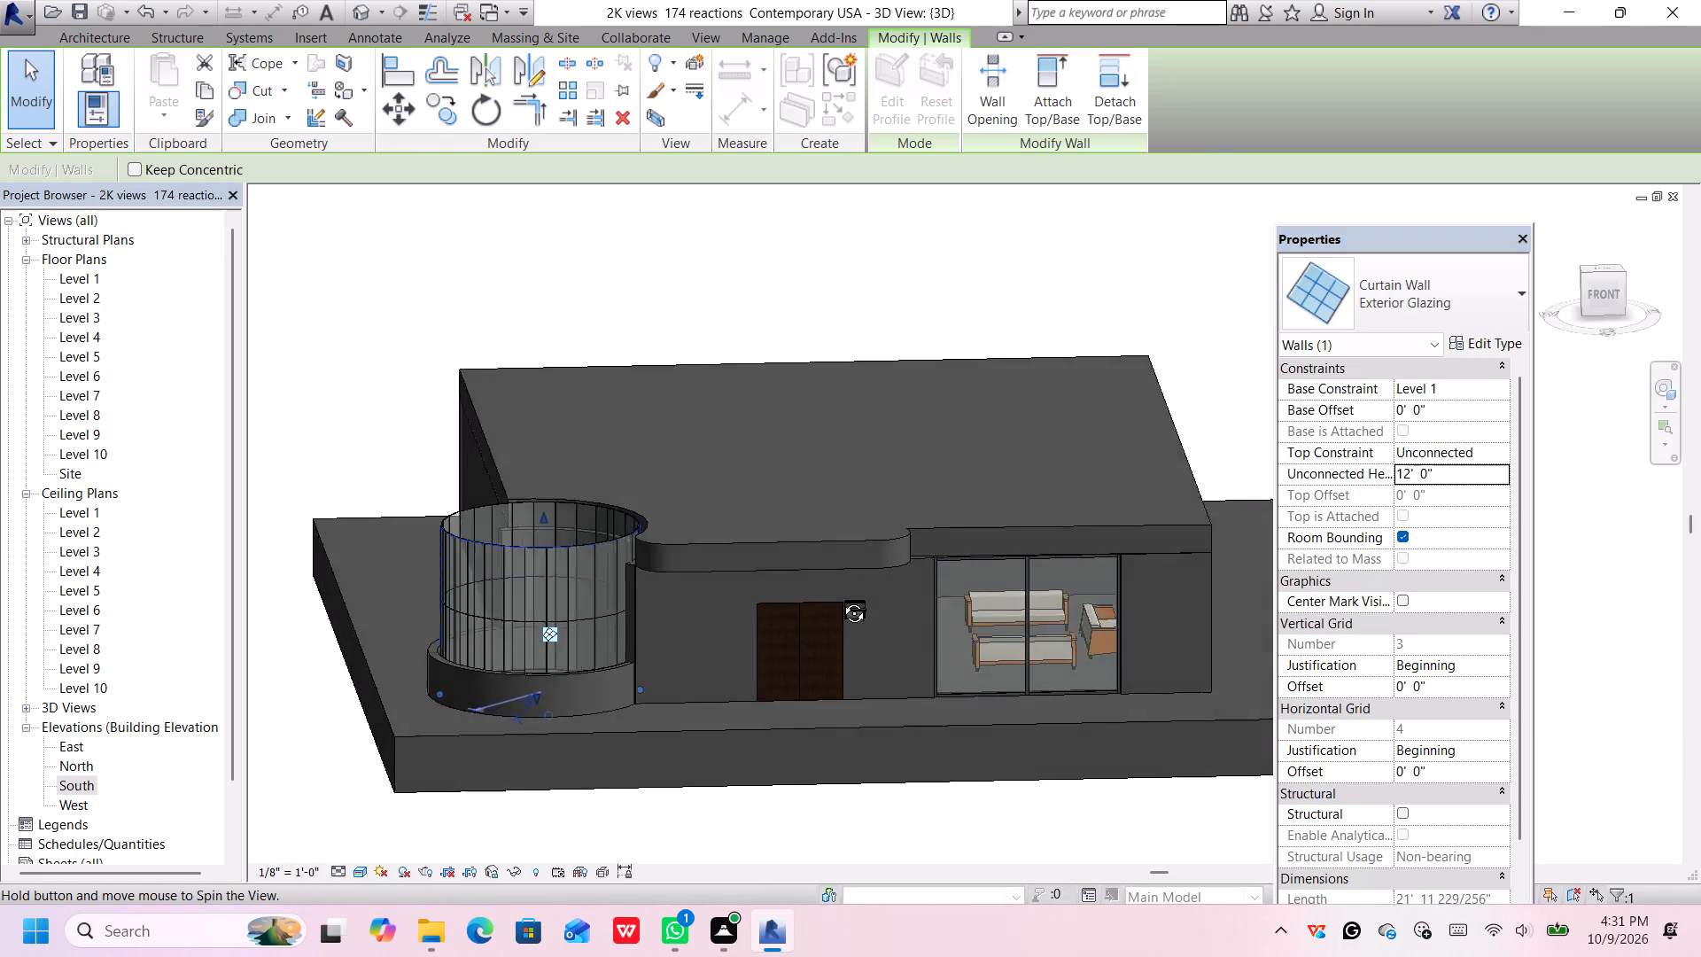
pyautogui.moveTo(841, 600); pyautogui.dragTo(845, 603, button='middle')
pyautogui.scroll(-4, 845, 603)
pyautogui.scroll(1, 845, 603)
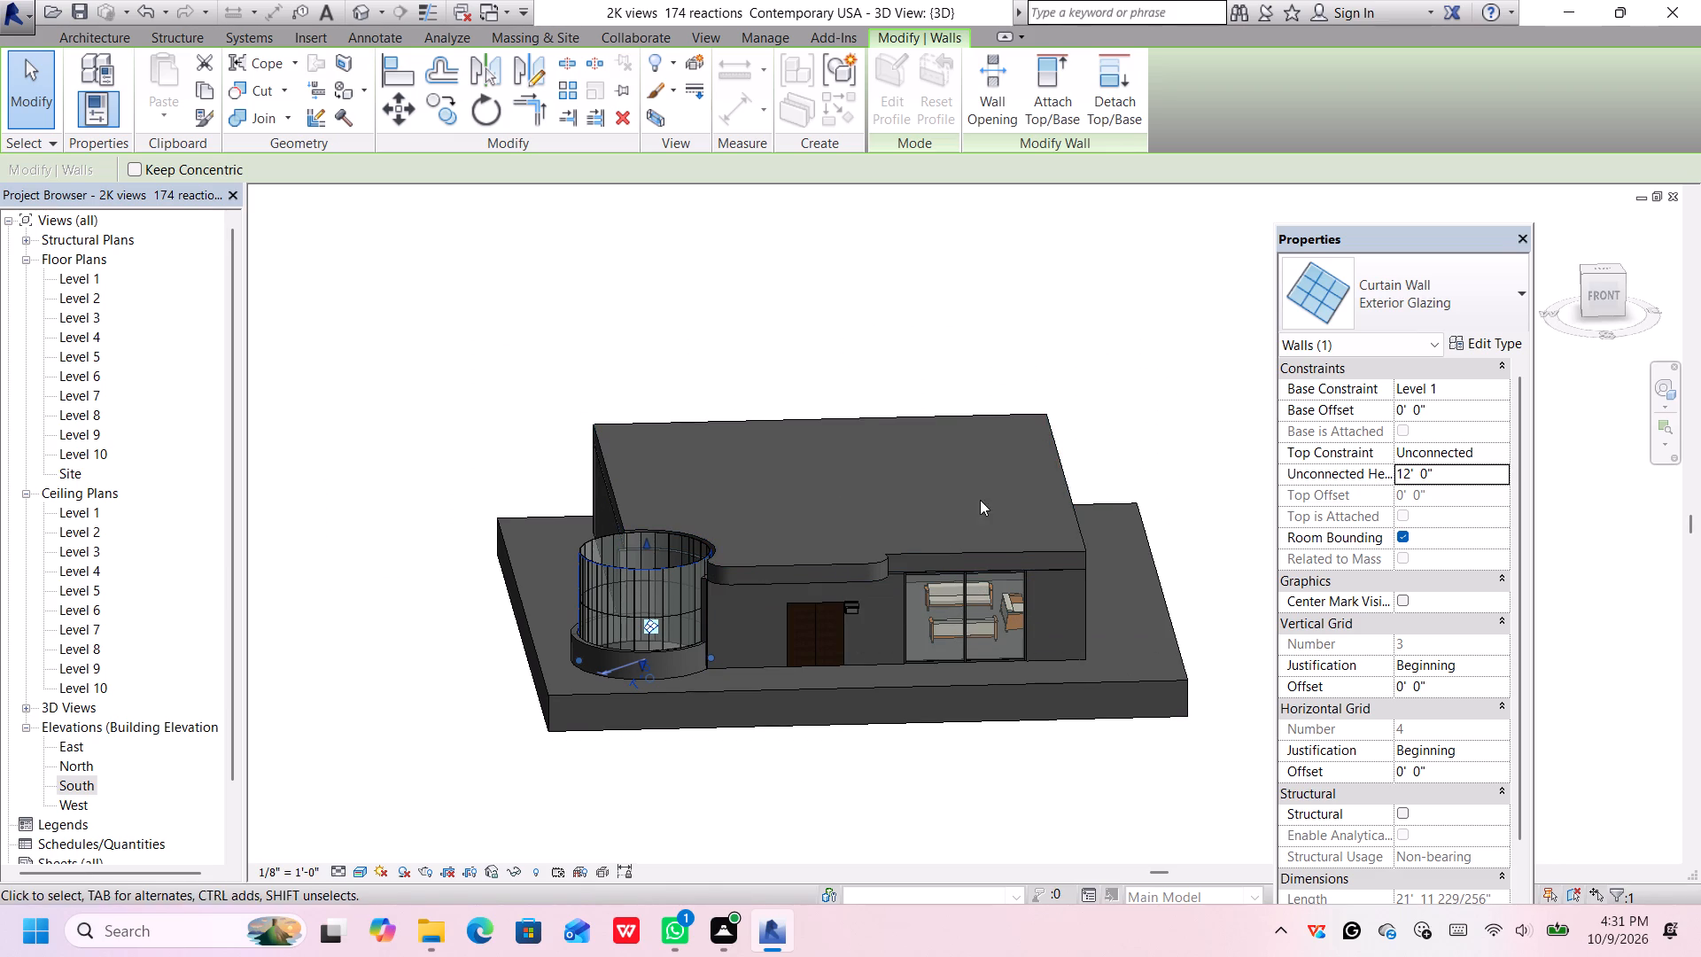
pyautogui.scroll(1, 1070, 412)
pyautogui.middleClick(1073, 399)
pyautogui.middleClick(1081, 407)
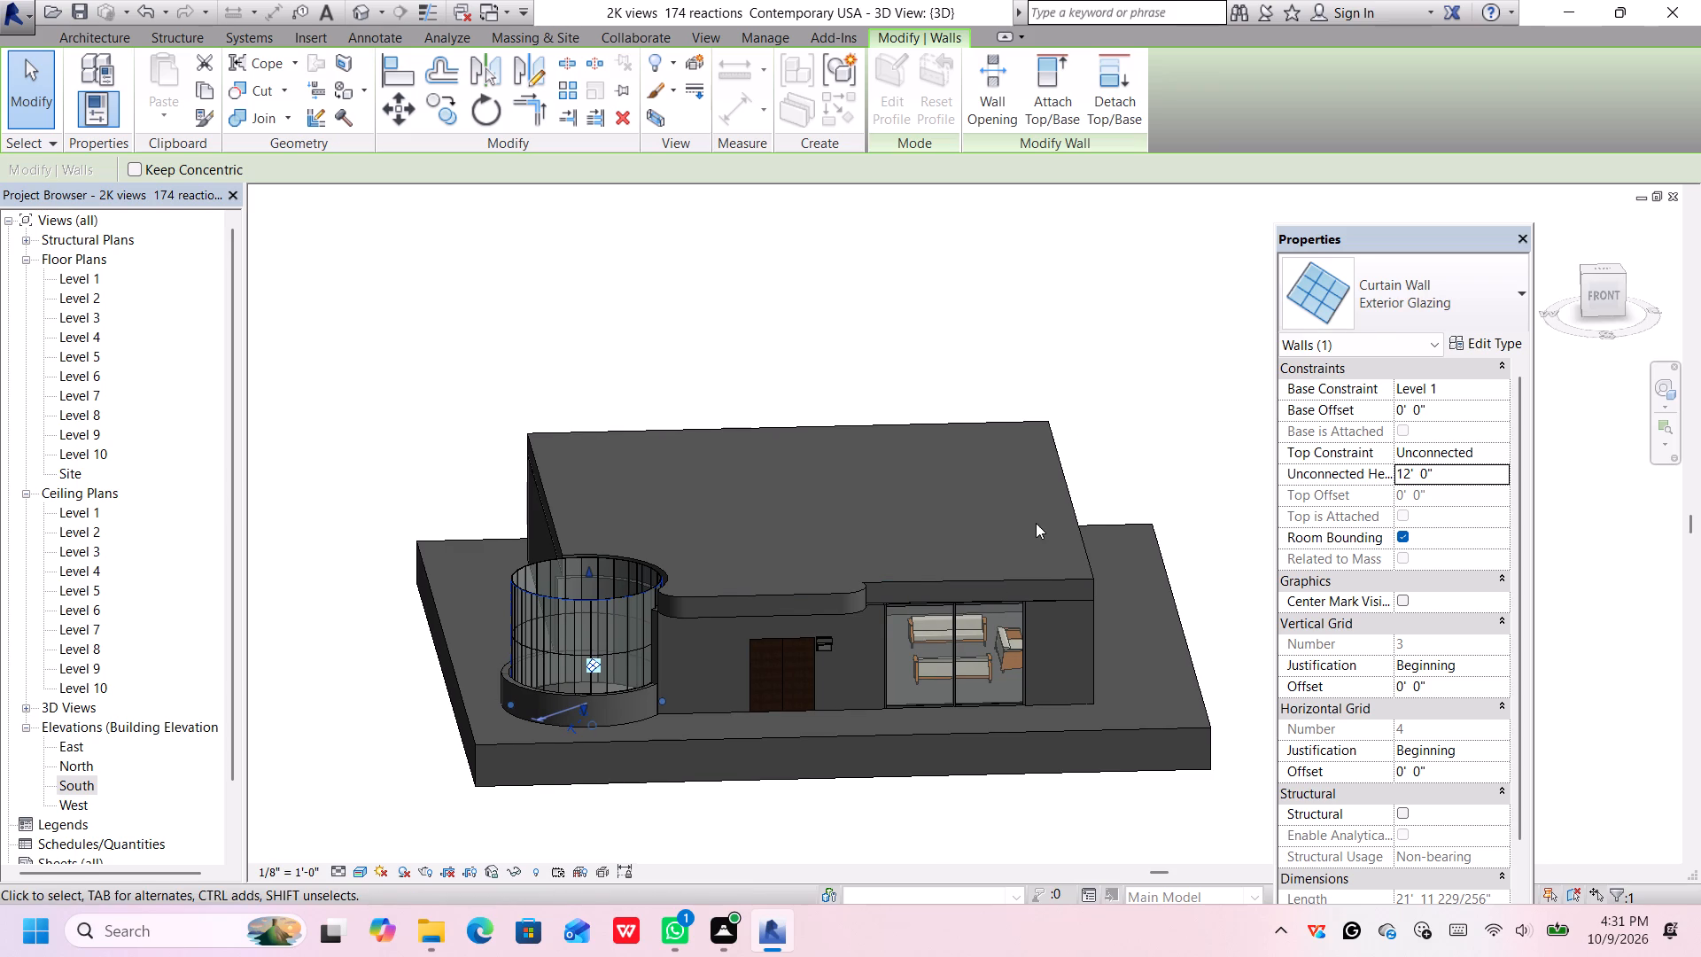
pyautogui.scroll(2, 1112, 416)
pyautogui.moveTo(1112, 420); pyautogui.dragTo(1060, 362, button='middle')
pyautogui.scroll(-1, 1082, 385)
pyautogui.scroll(1, 1060, 362)
pyautogui.scroll(-7, 809, 828)
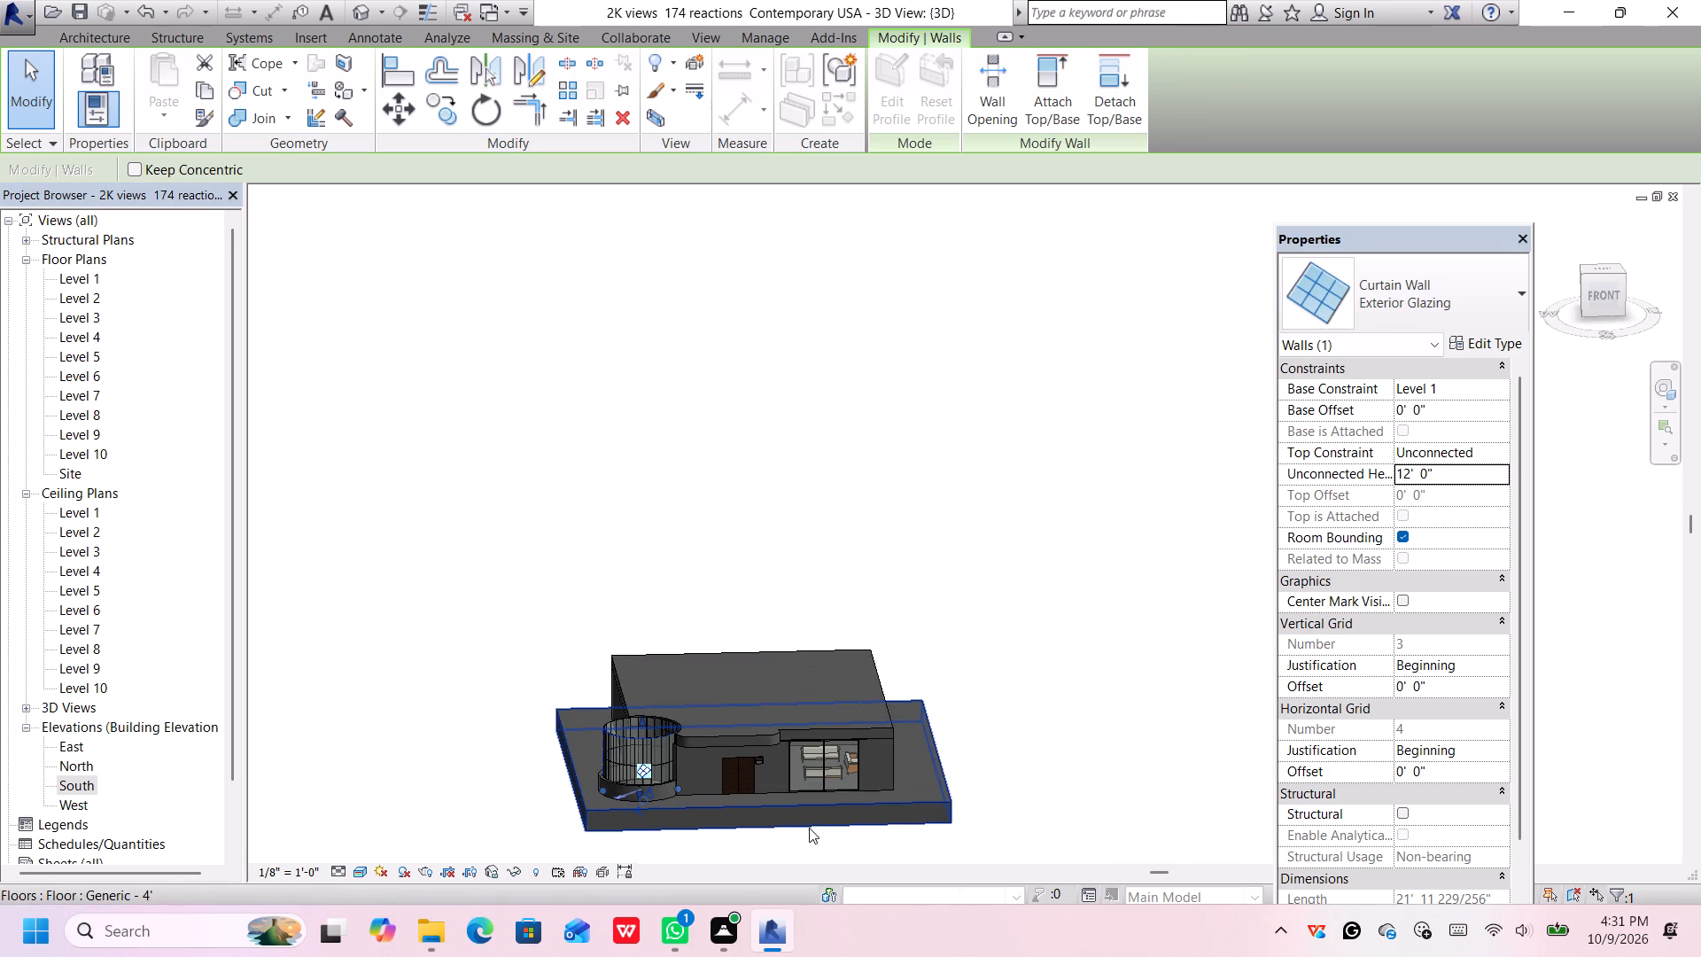
pyautogui.moveTo(965, 696); pyautogui.dragTo(935, 563, button='middle')
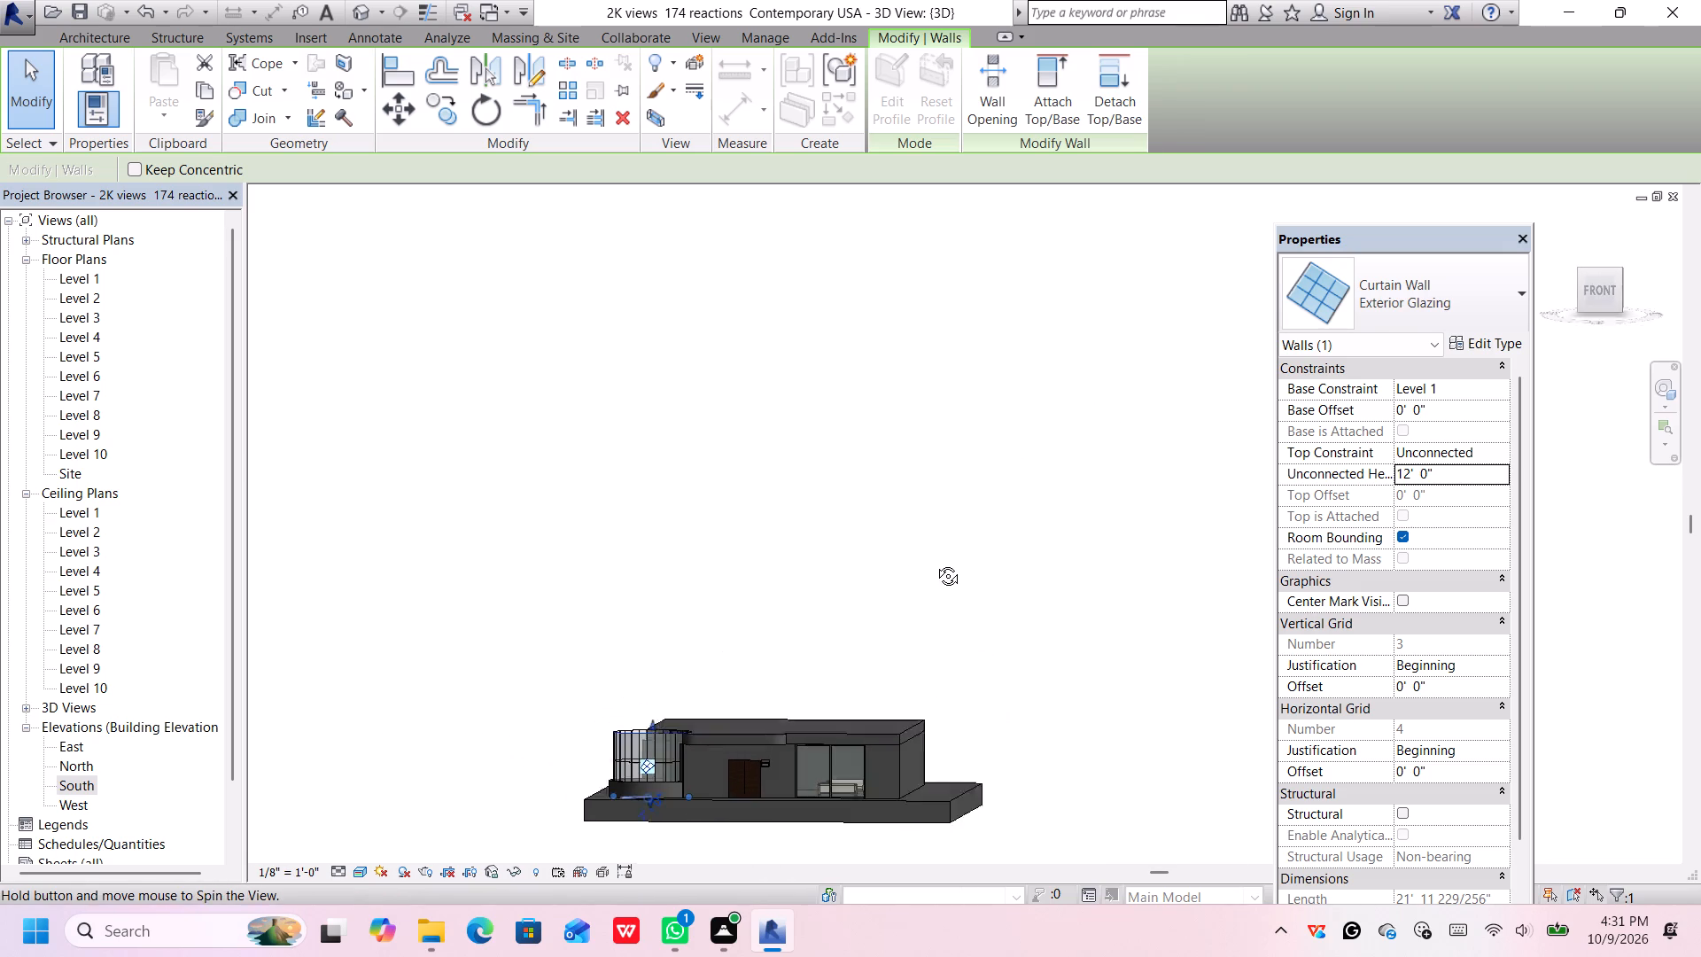
pyautogui.moveTo(935, 563); pyautogui.dragTo(938, 556, button='middle')
pyautogui.keyDown('shift'); pyautogui.middleClick(943, 562); pyautogui.keyUp('shift')
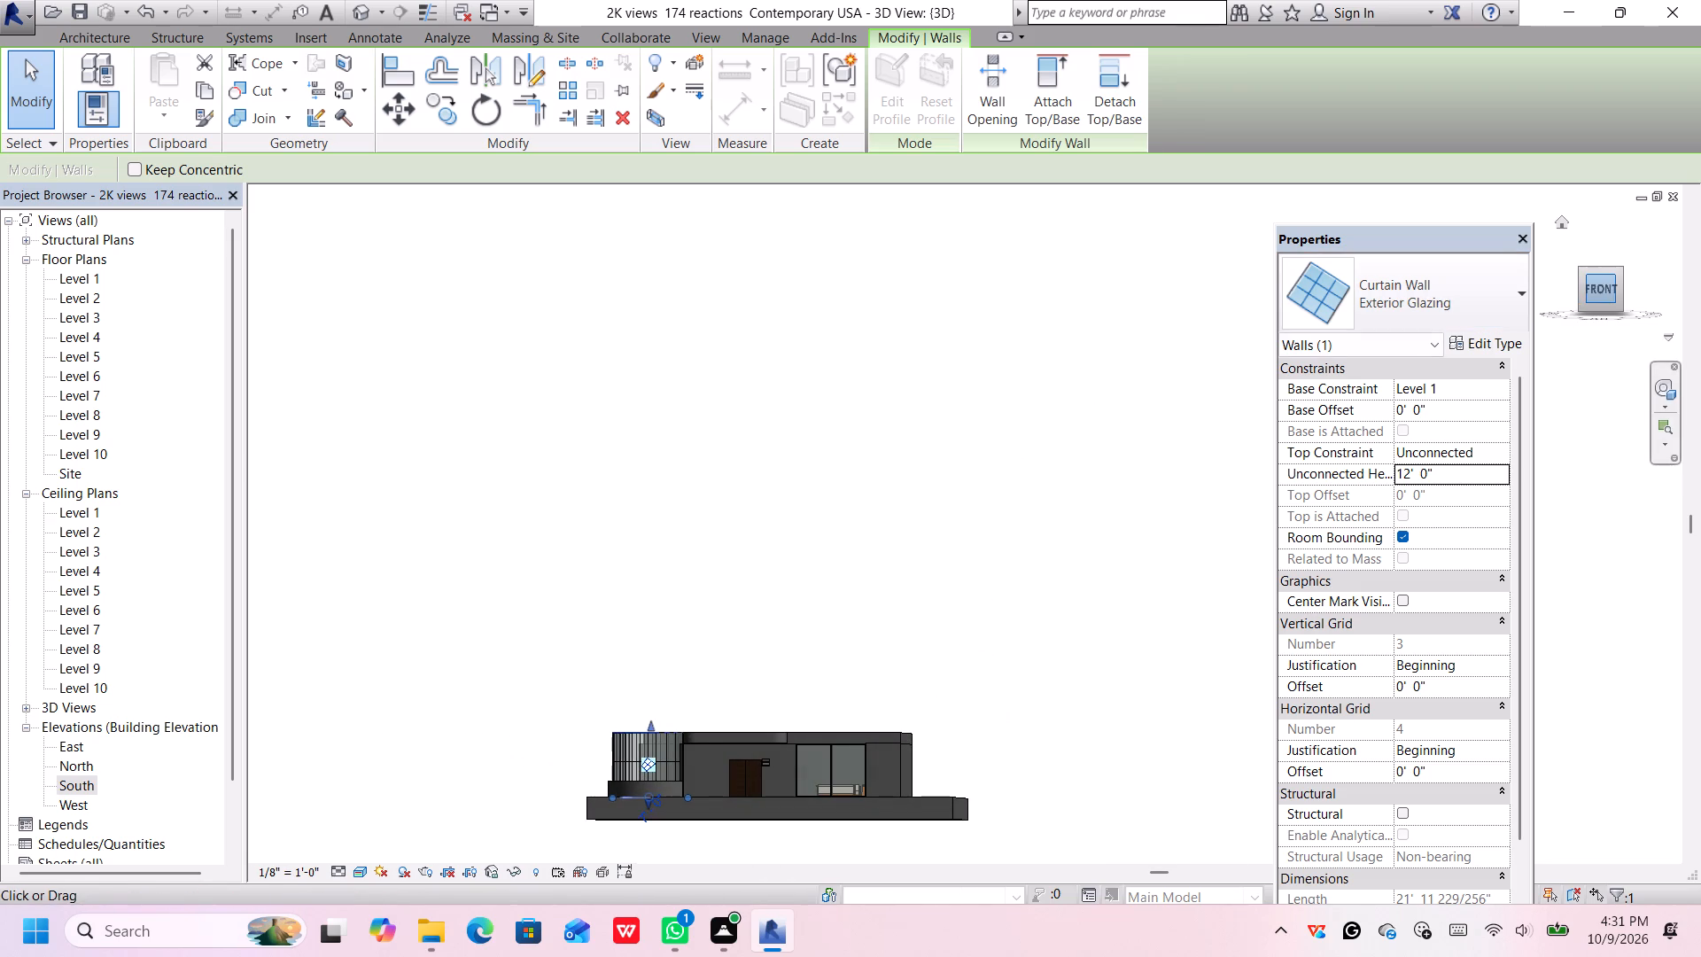
# From the front, combine all house elements above the base slab into one model group, keeping the default name.
pyautogui.click(1594, 284)
pyautogui.moveTo(959, 634); pyautogui.dragTo(843, 482, button='middle')
pyautogui.middleClick(843, 482)
pyautogui.scroll(-7, 844, 482)
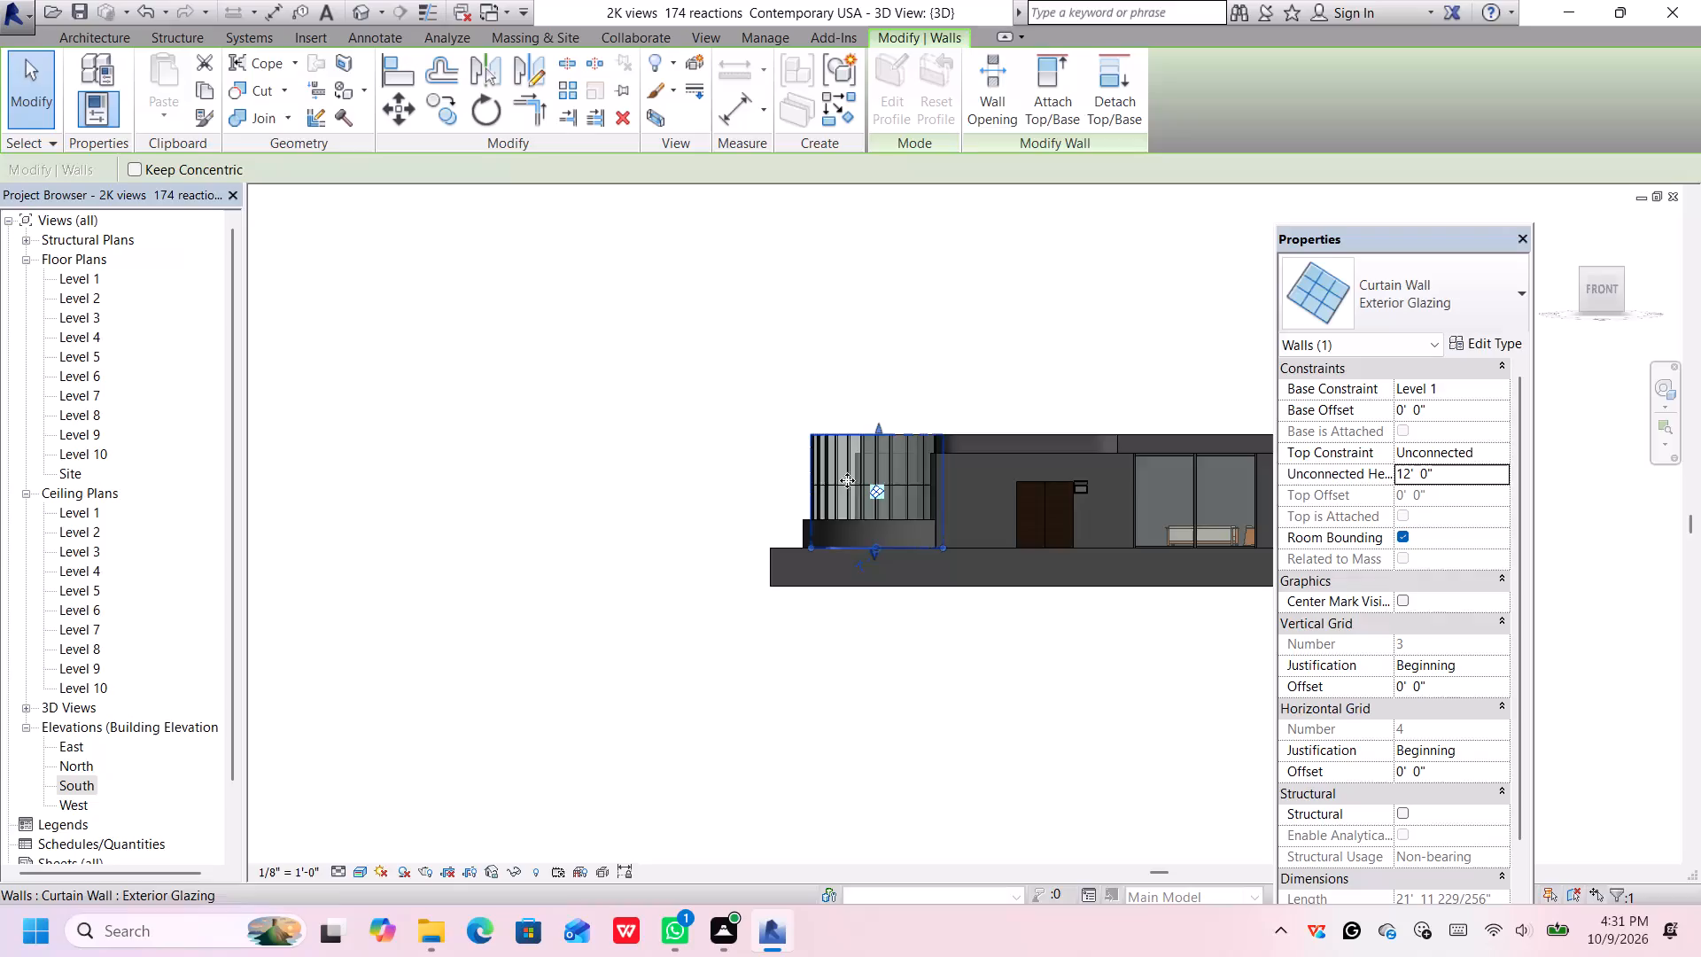
pyautogui.scroll(-4, 847, 480)
pyautogui.moveTo(842, 484); pyautogui.dragTo(485, 509, button='middle')
pyautogui.moveTo(967, 424); pyautogui.dragTo(643, 506)
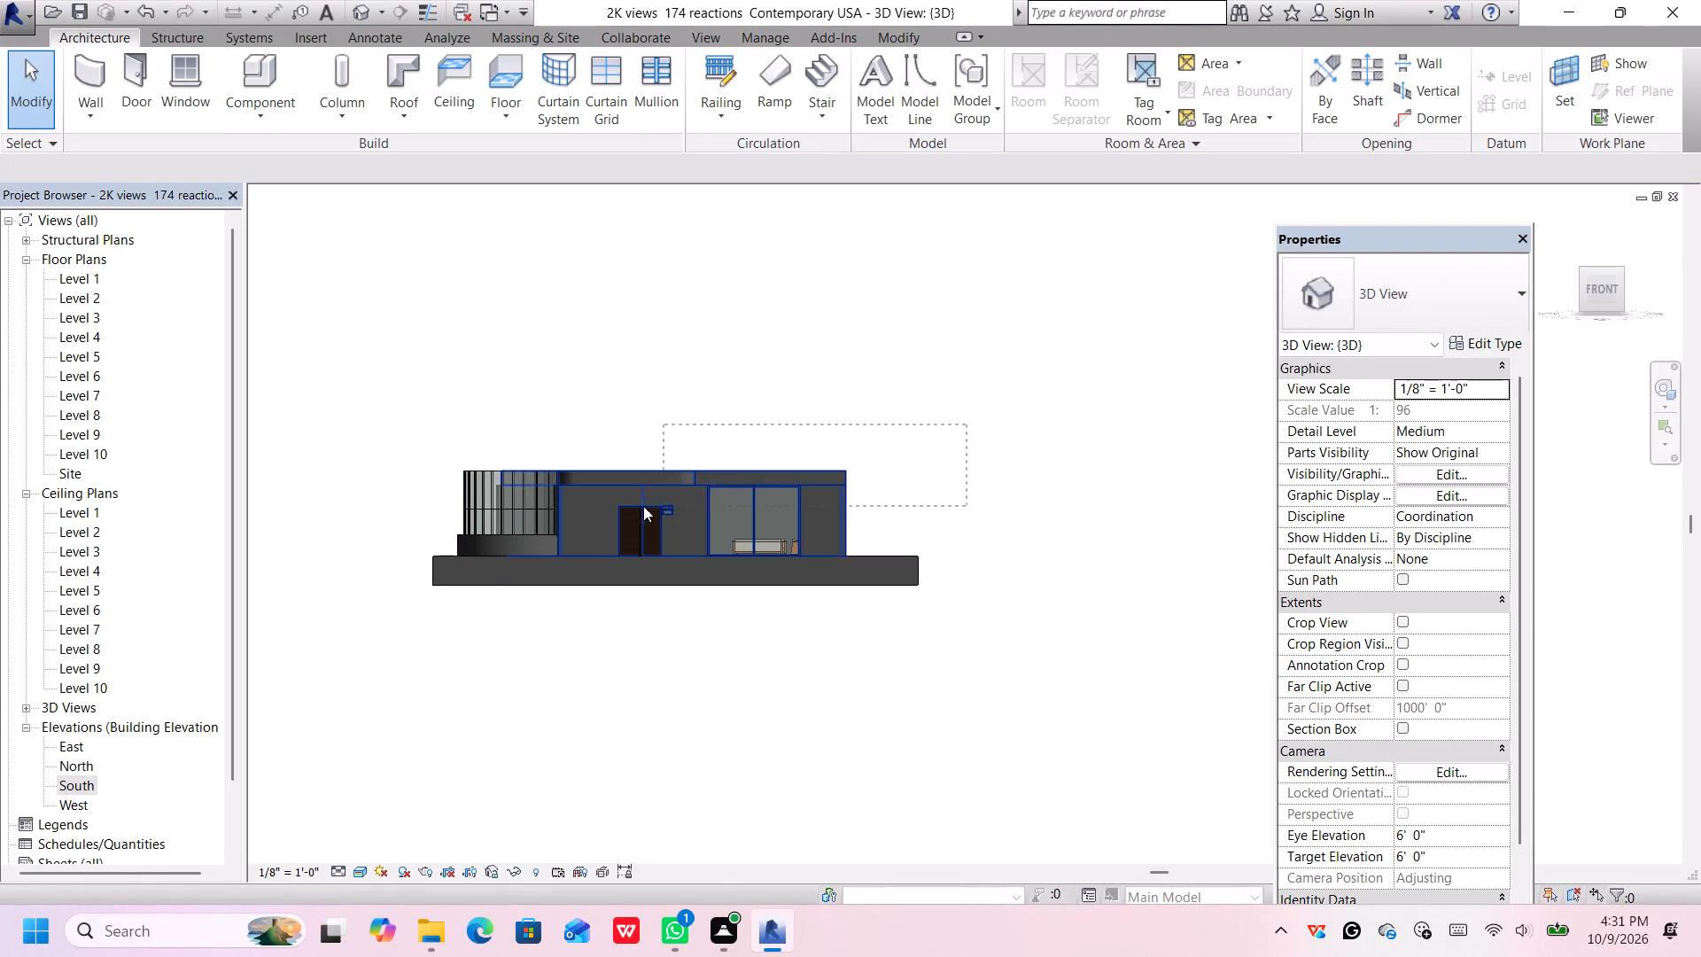
pyautogui.moveTo(643, 506); pyautogui.dragTo(385, 539)
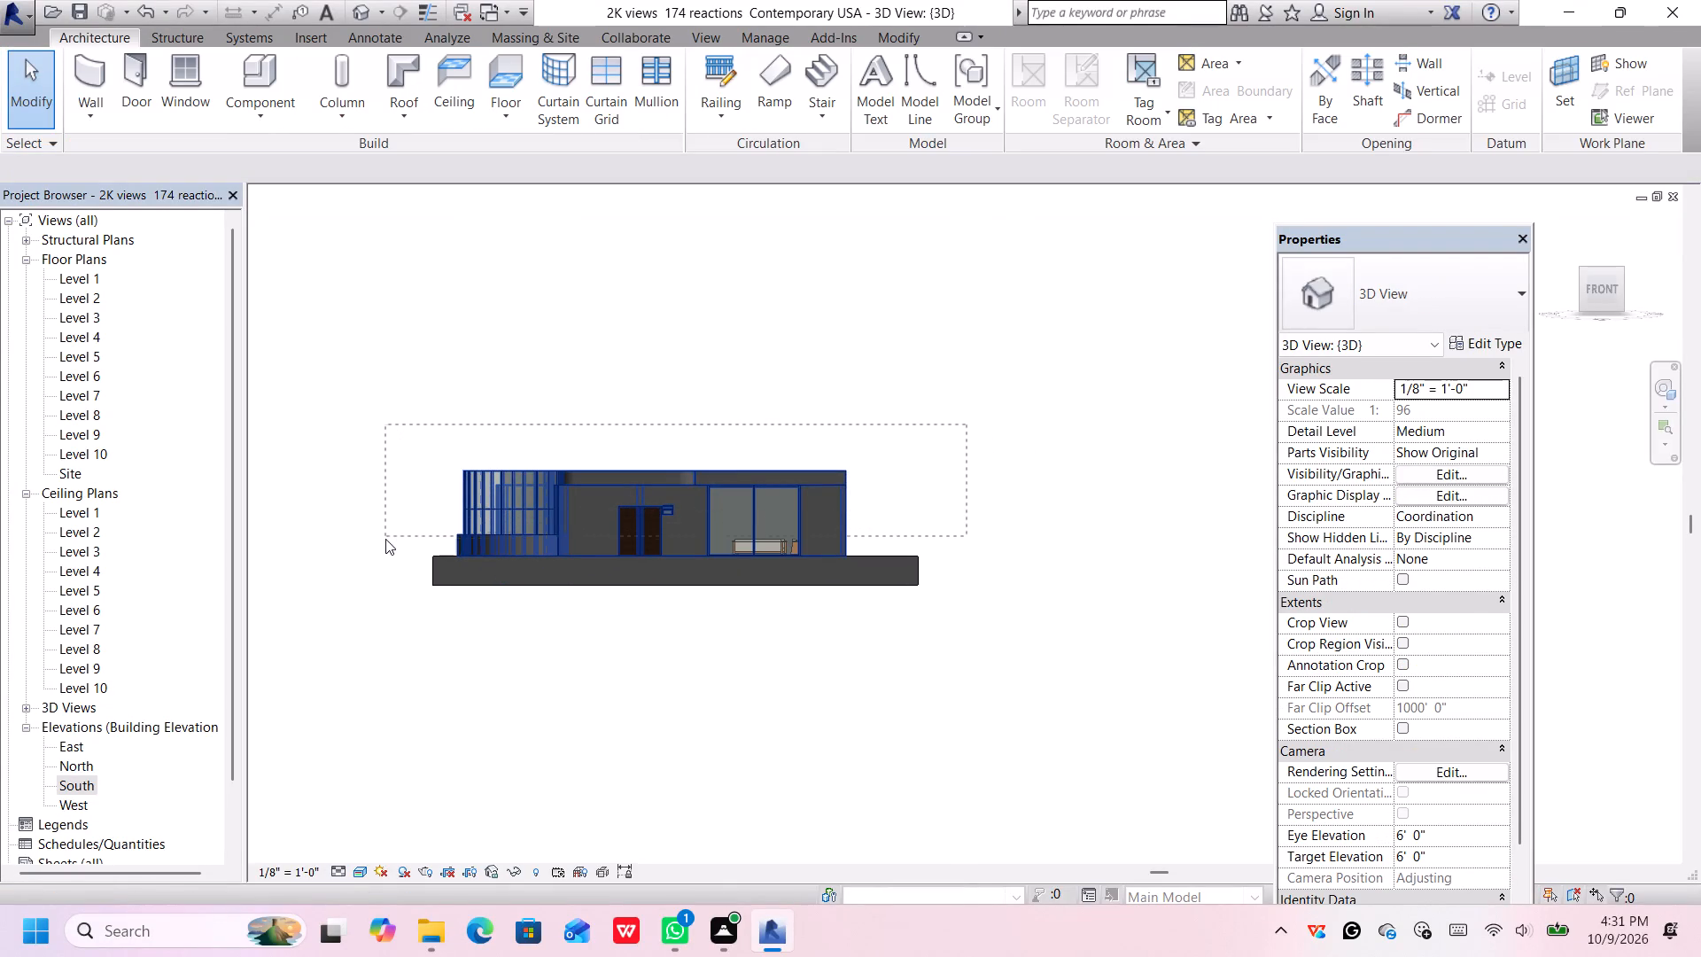
pyautogui.moveTo(385, 539); pyautogui.dragTo(385, 556)
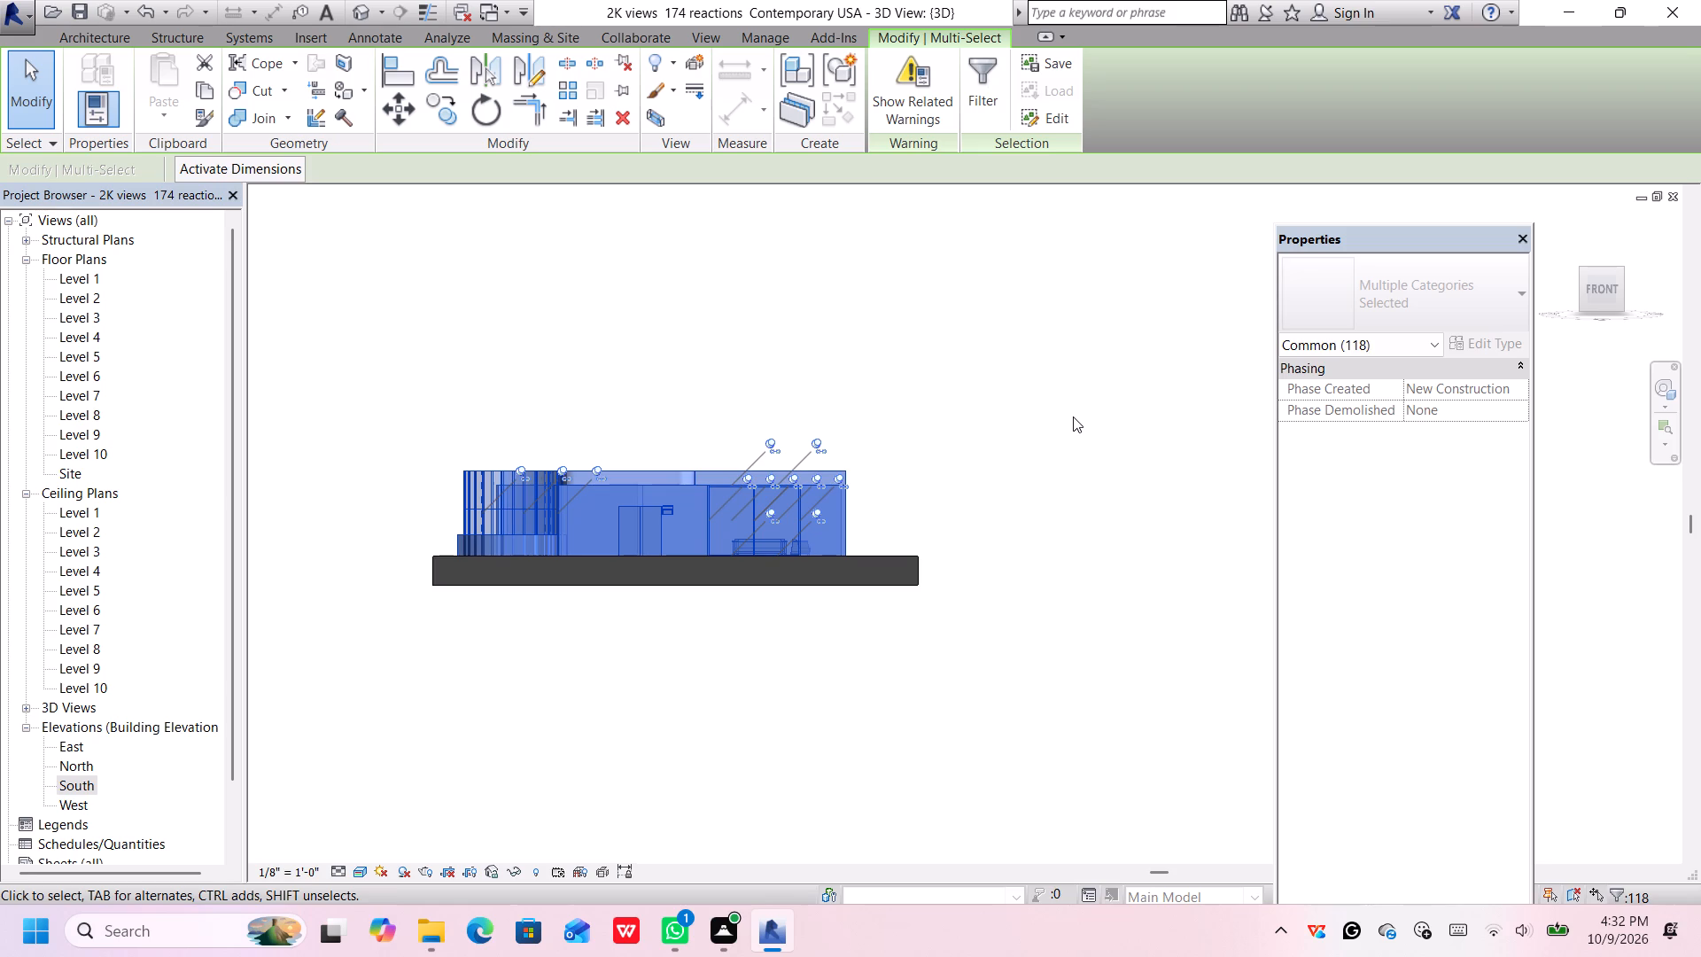
pyautogui.click(836, 74)
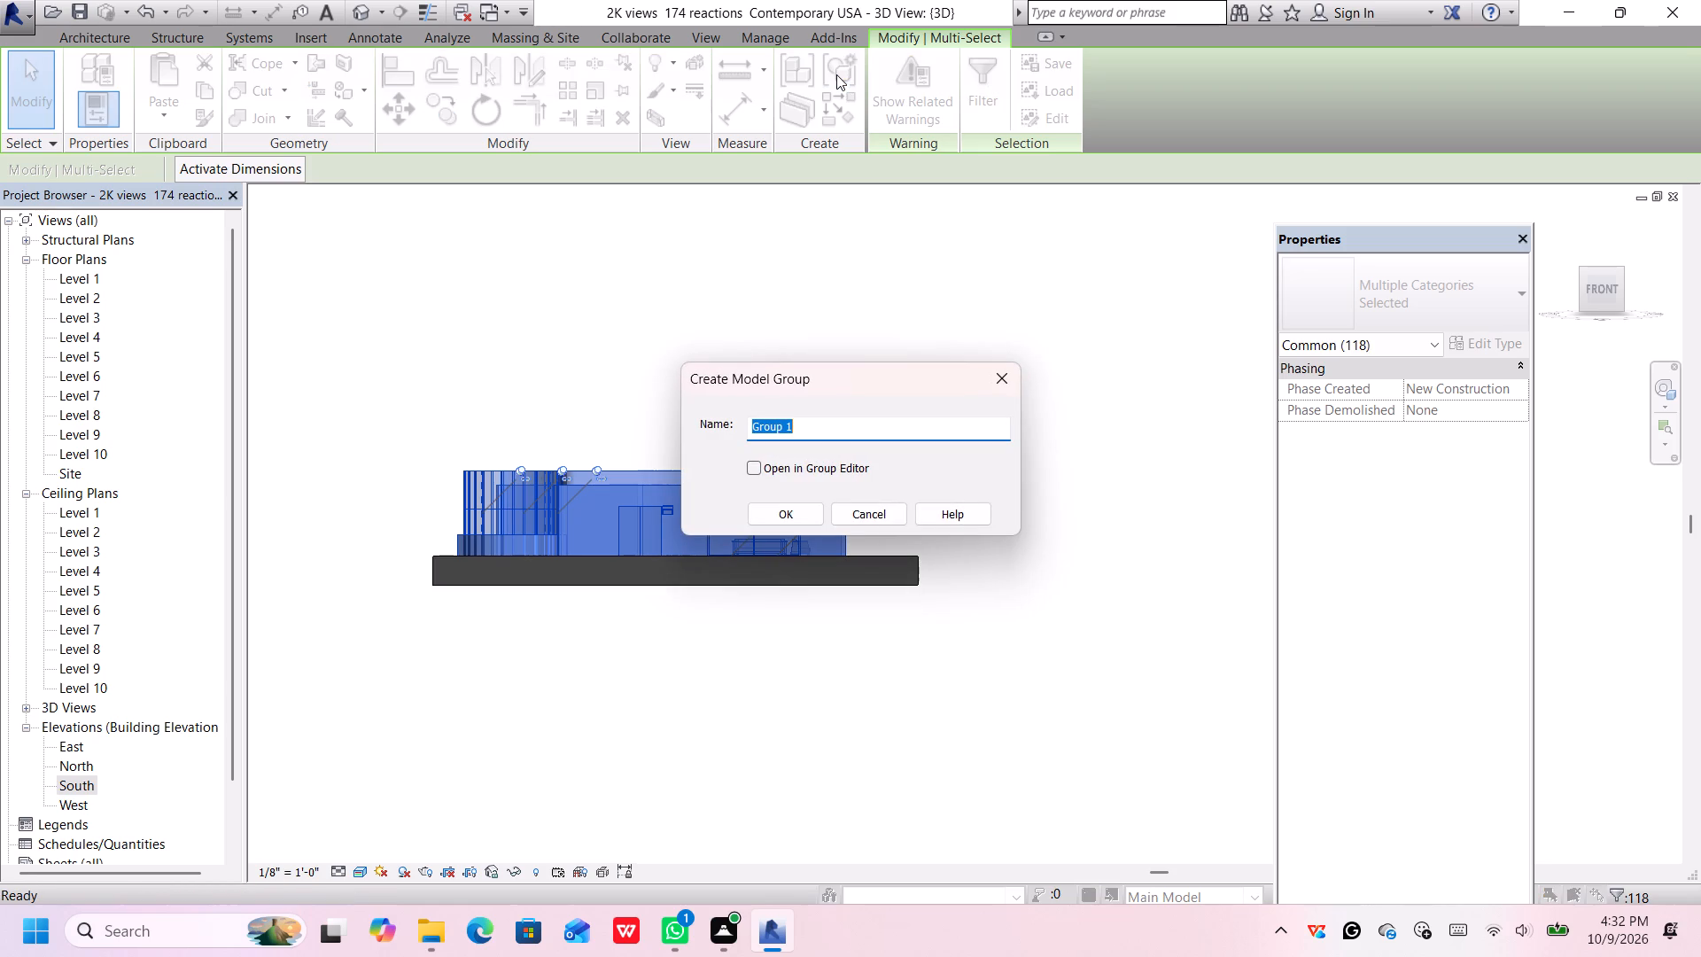
pyautogui.press('Return')
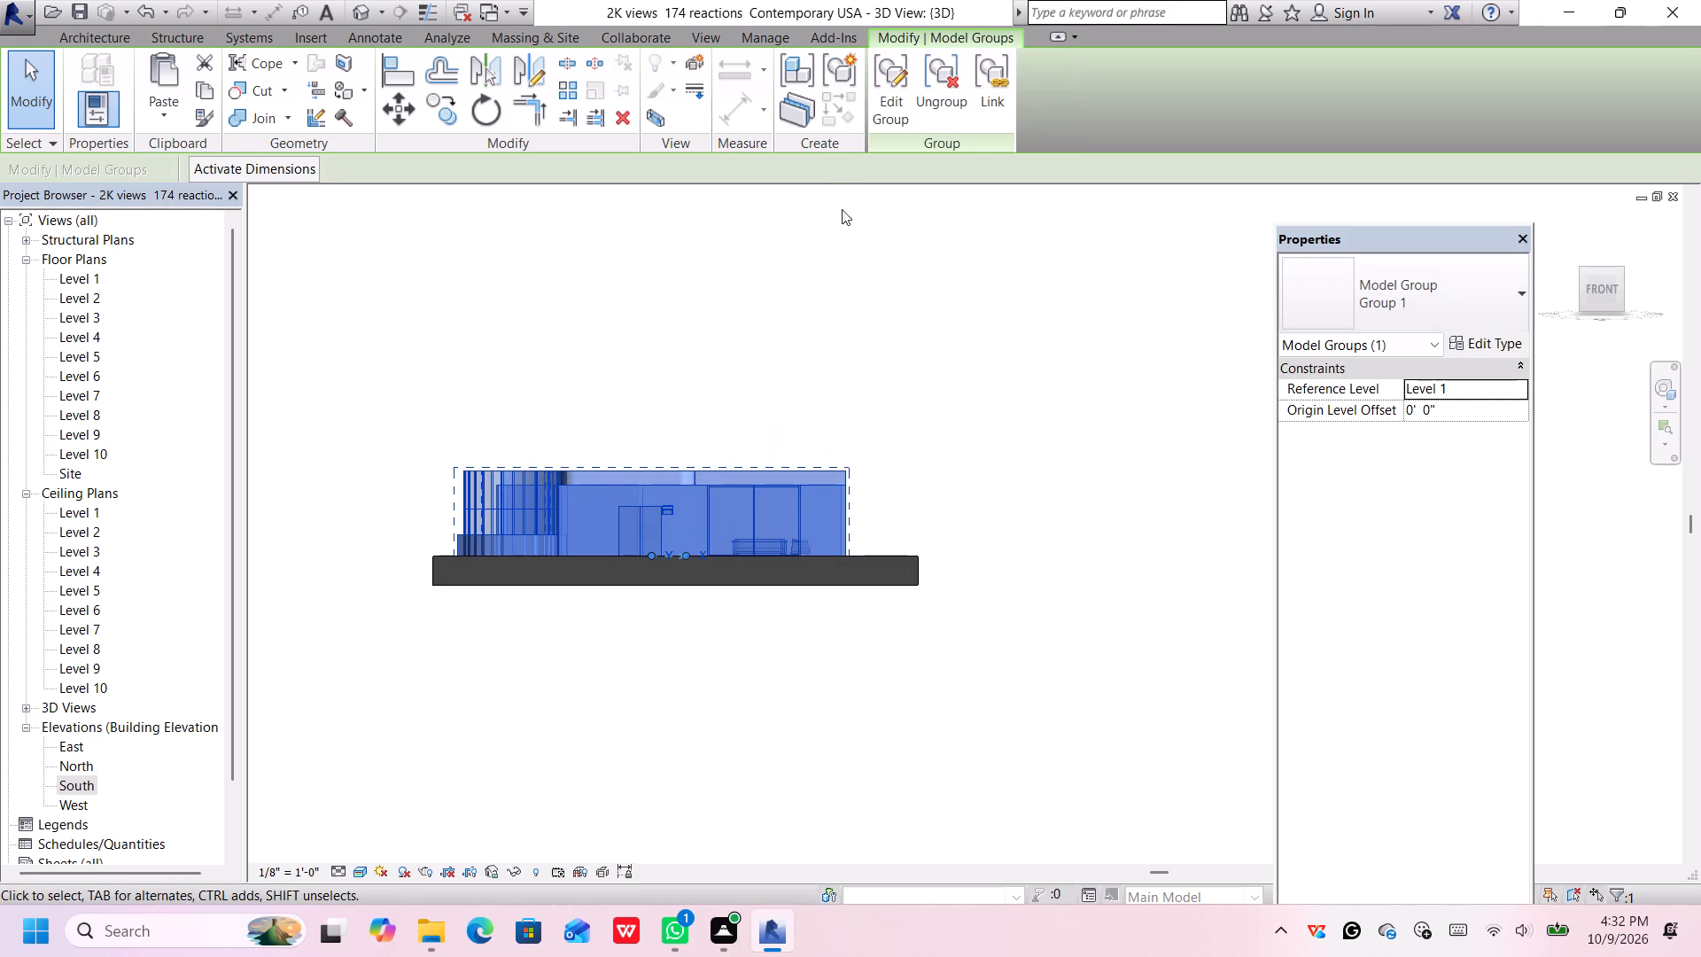
# Copy the house group to the clipboard and open the South elevation.
pyautogui.scroll(1, 819, 351)
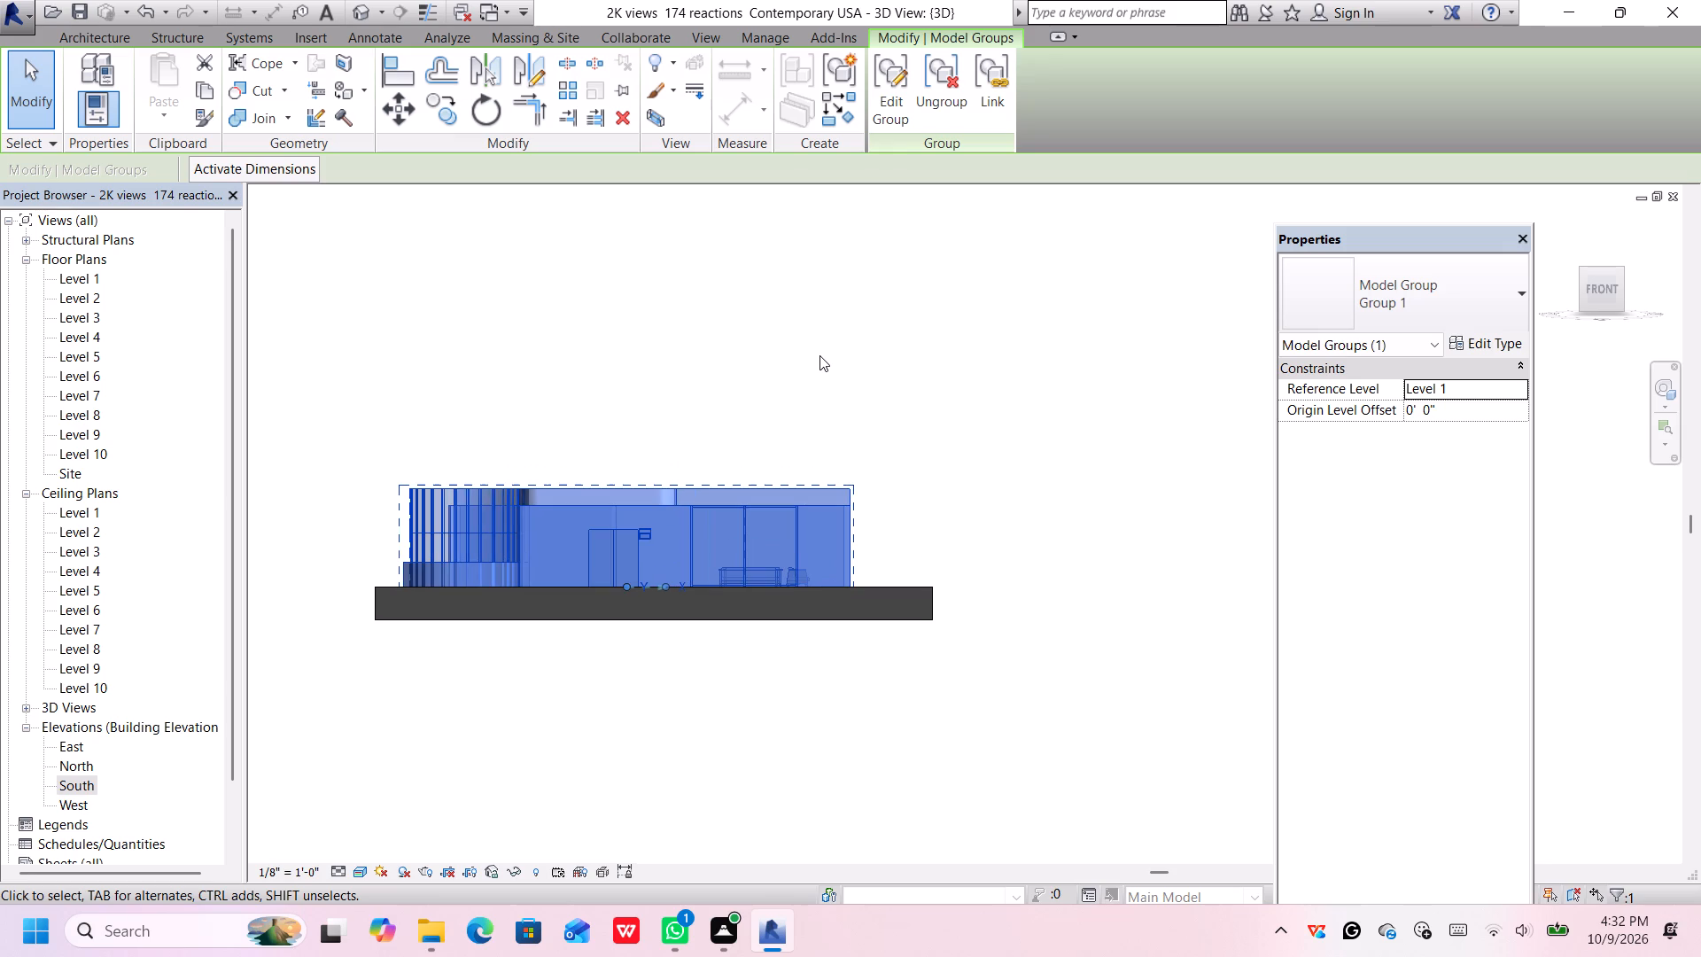
pyautogui.moveTo(816, 335); pyautogui.dragTo(944, 346, button='middle')
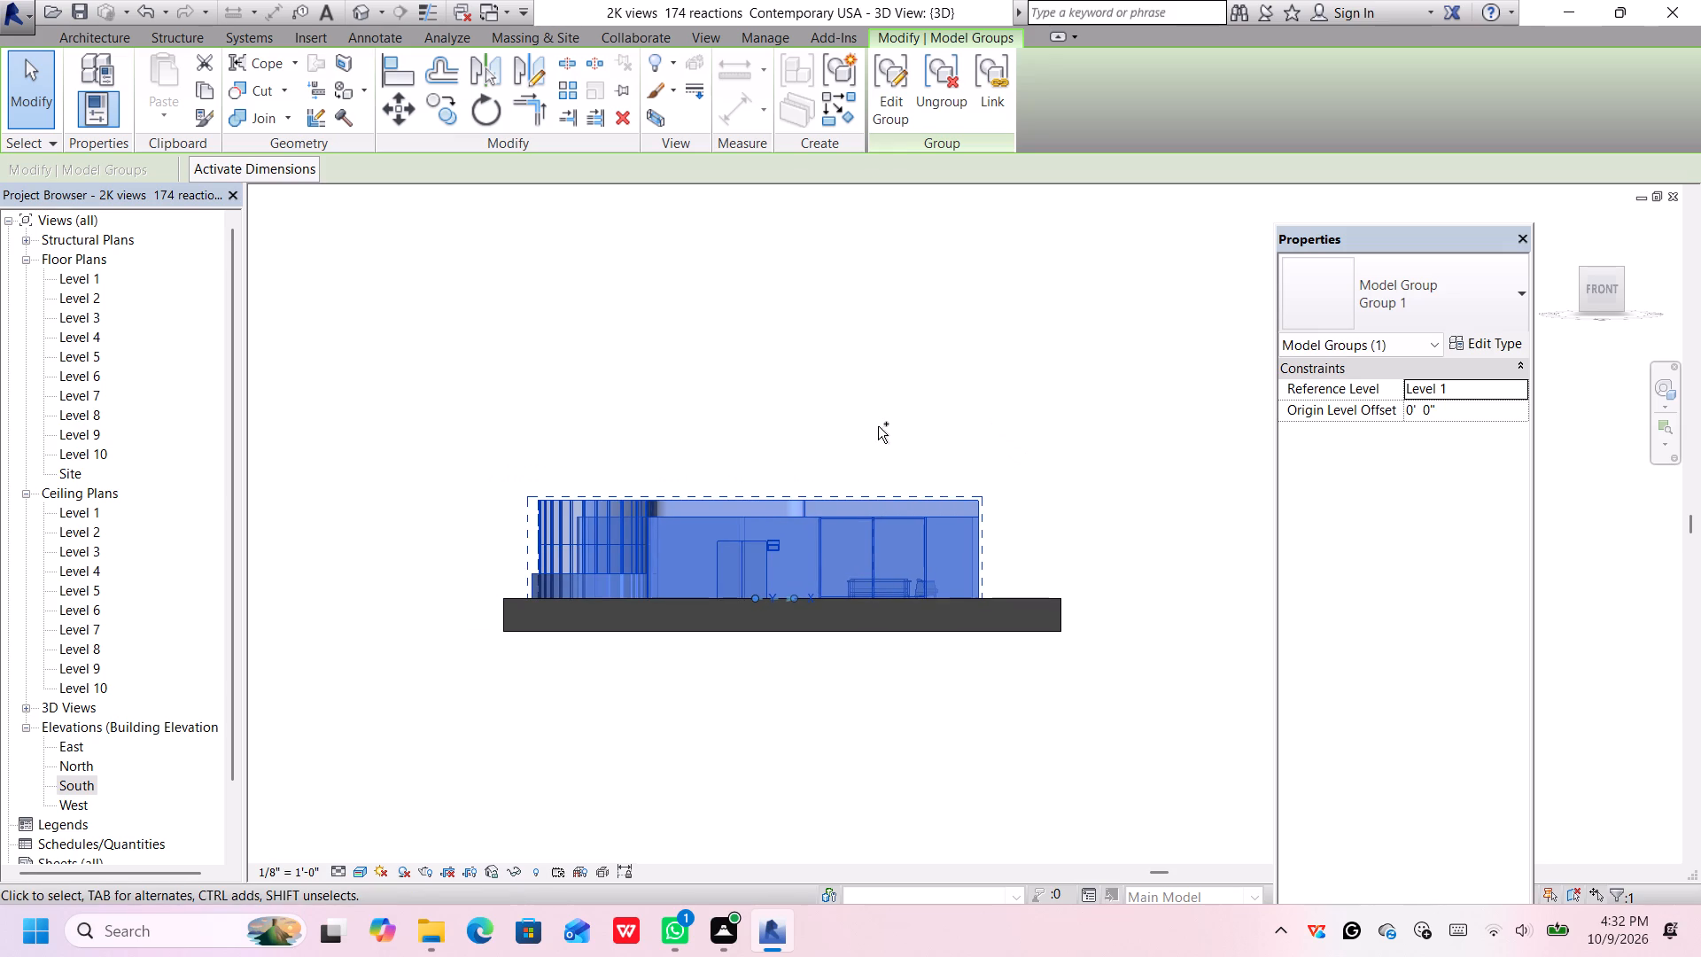
pyautogui.hotkey('ctrl', 'v')
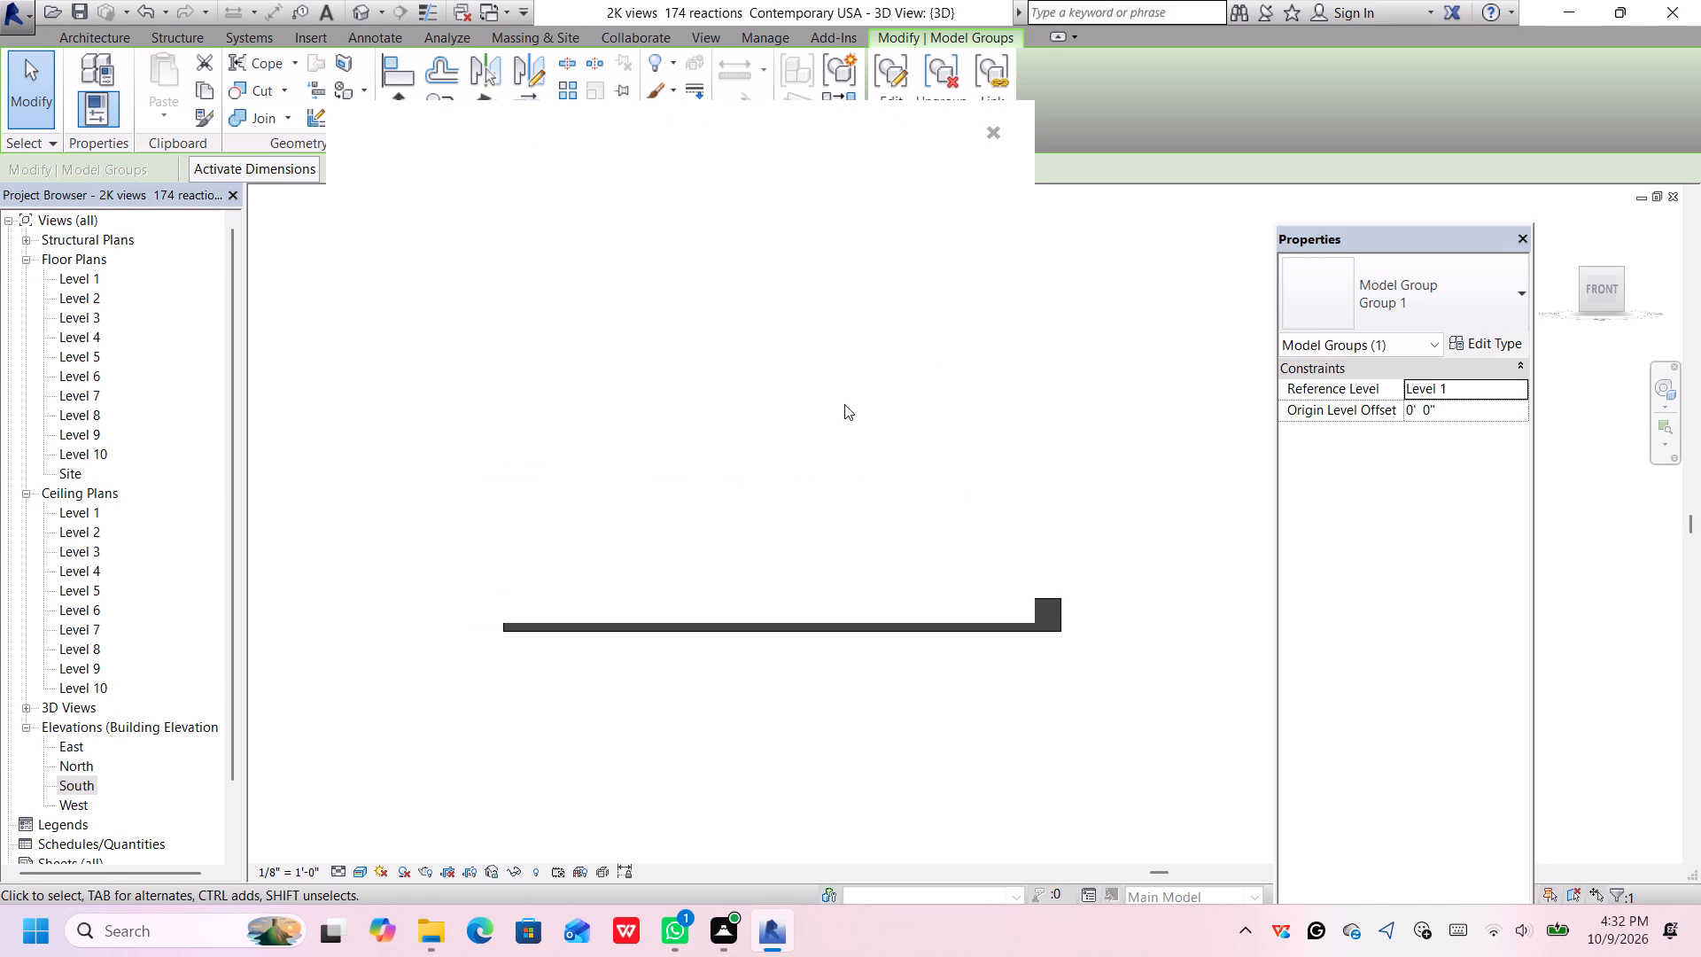
pyautogui.click(994, 132)
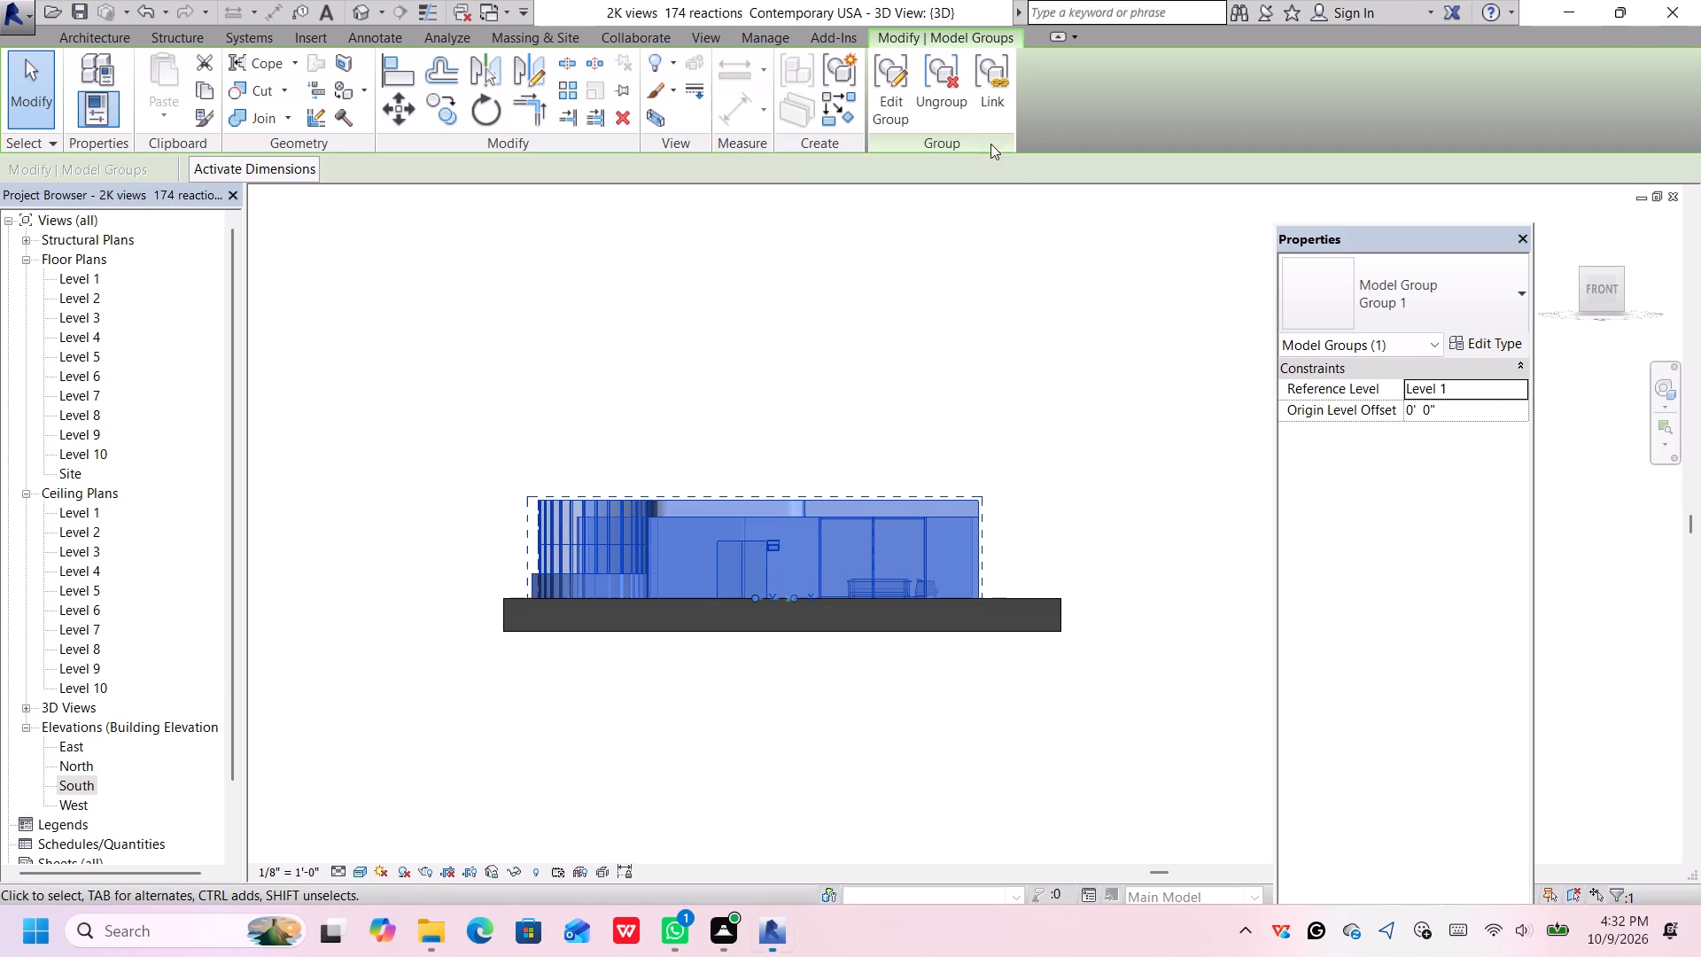
pyautogui.hotkey('ctrl', 'c')
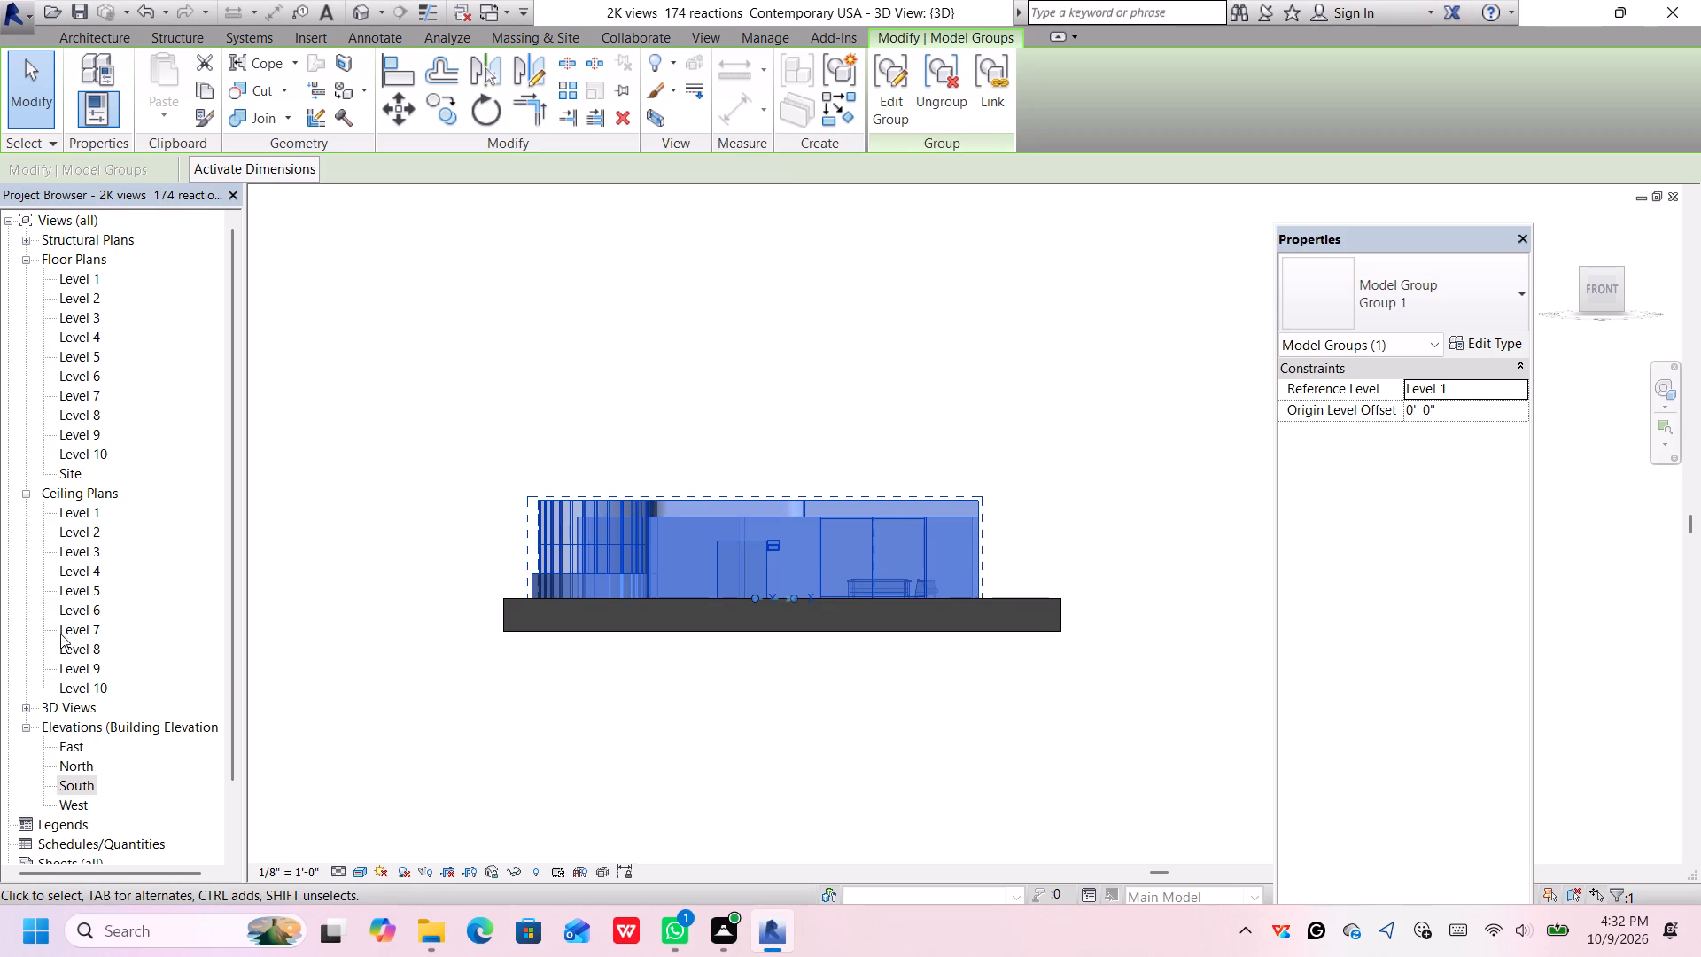
pyautogui.doubleClick(82, 790)
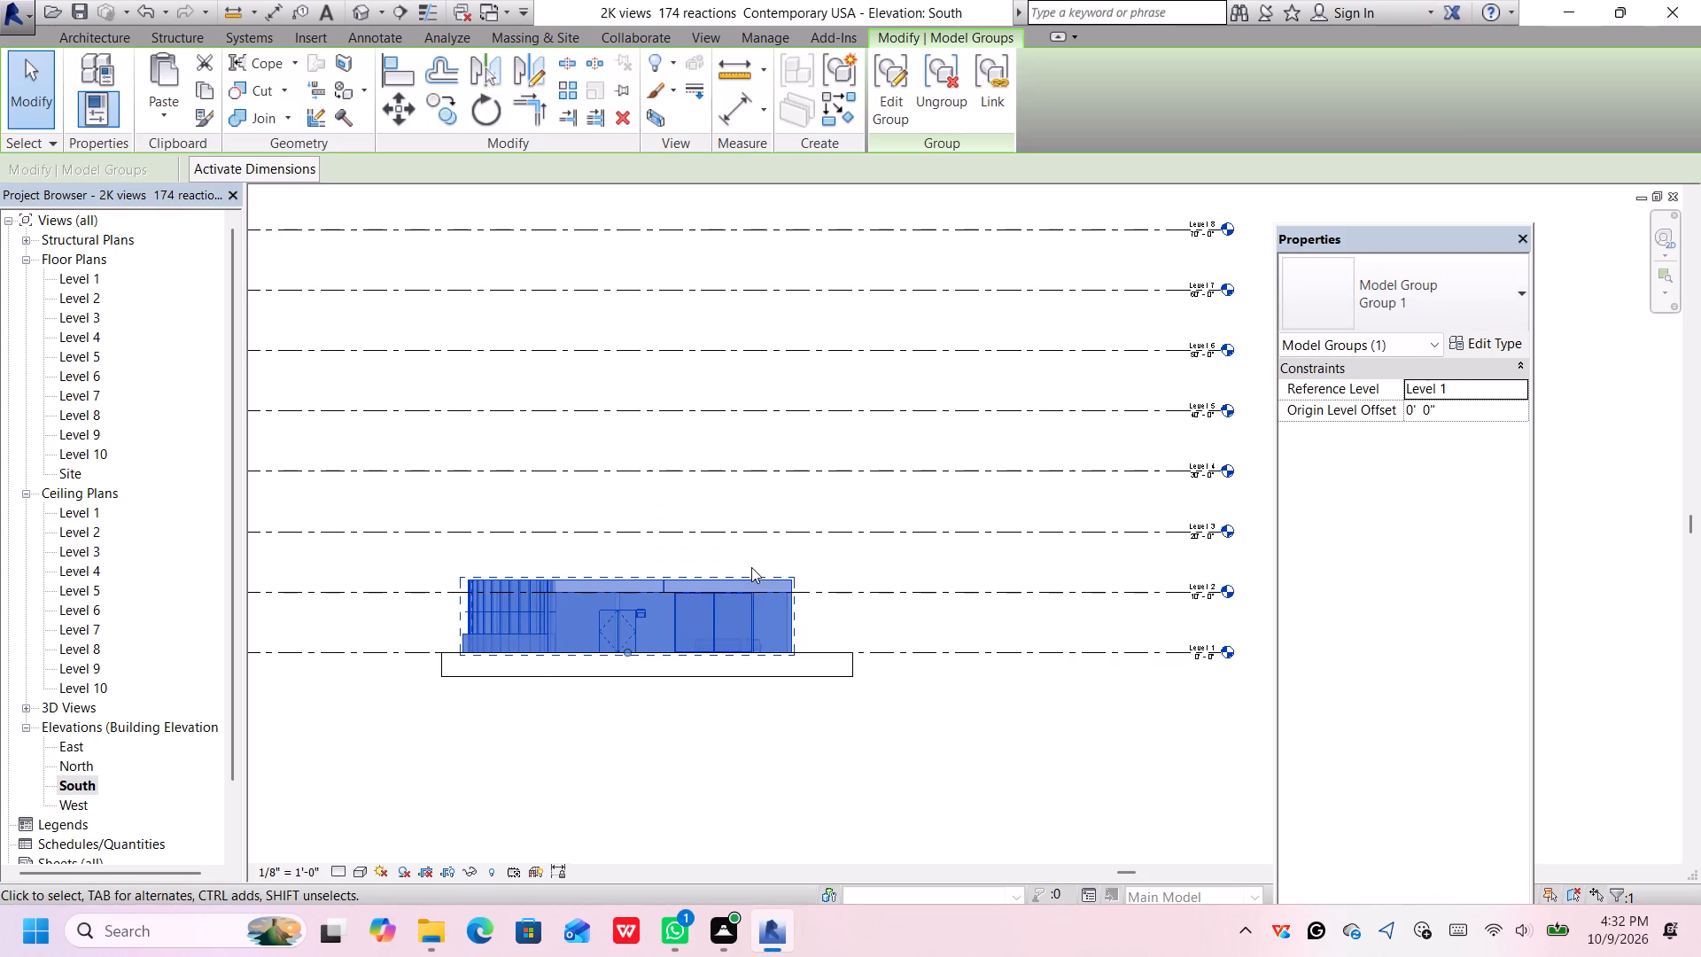
pyautogui.moveTo(862, 621); pyautogui.dragTo(989, 612, button='middle')
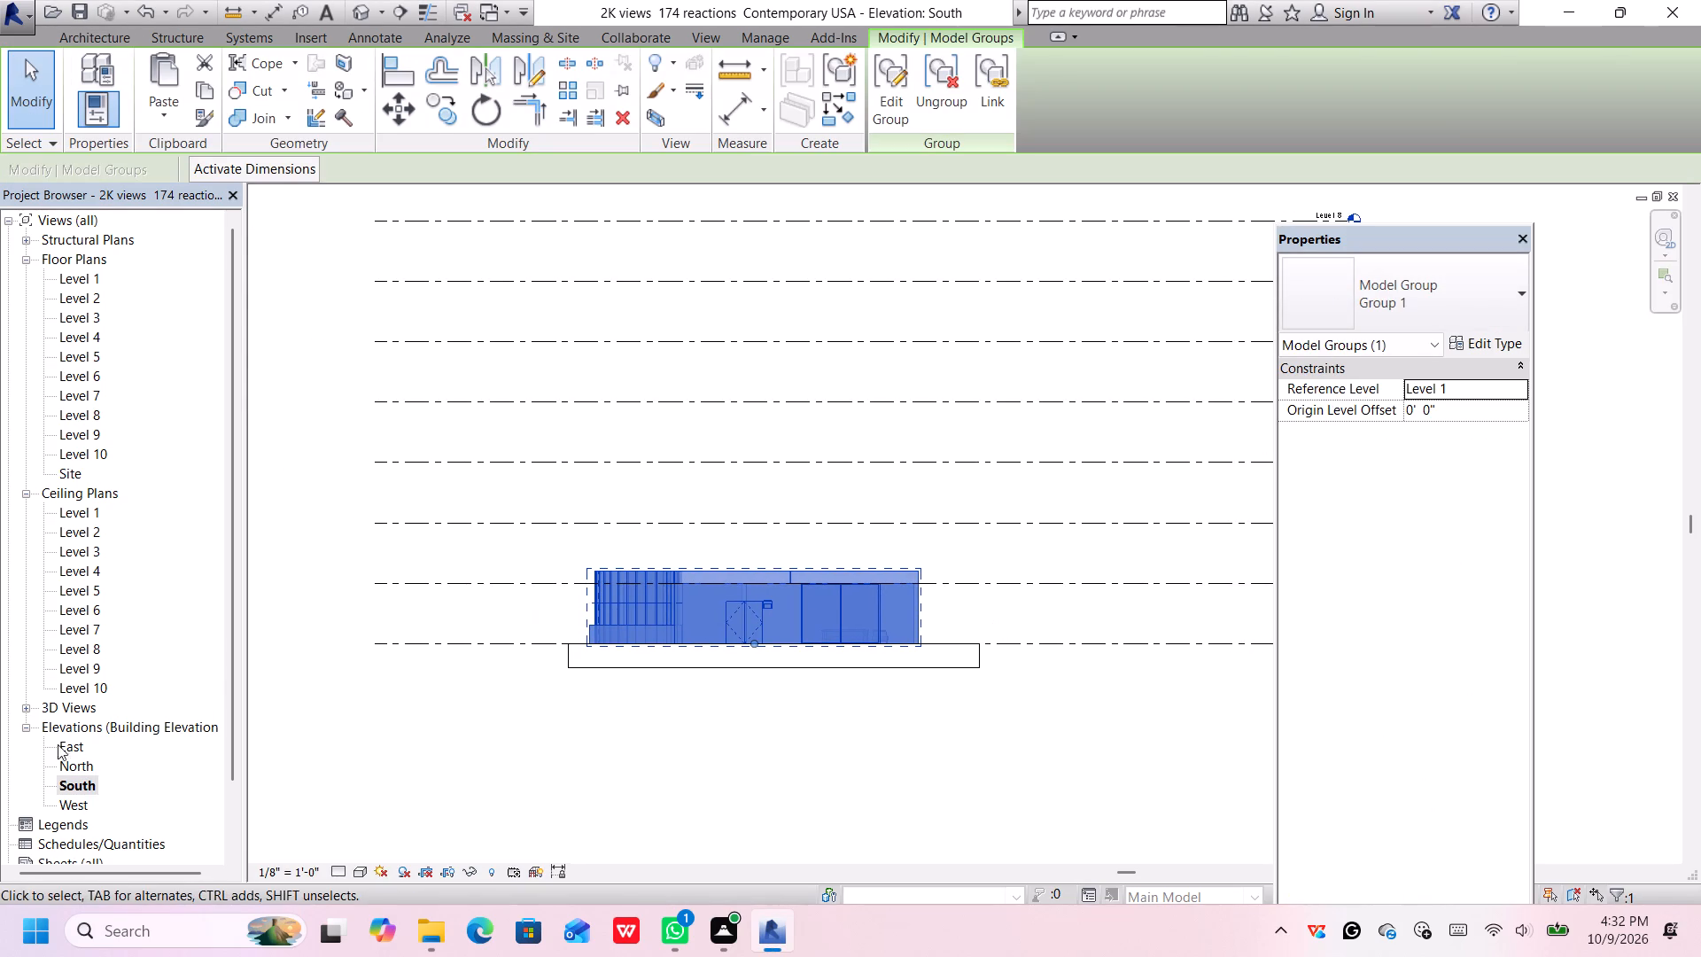
pyautogui.click(66, 782)
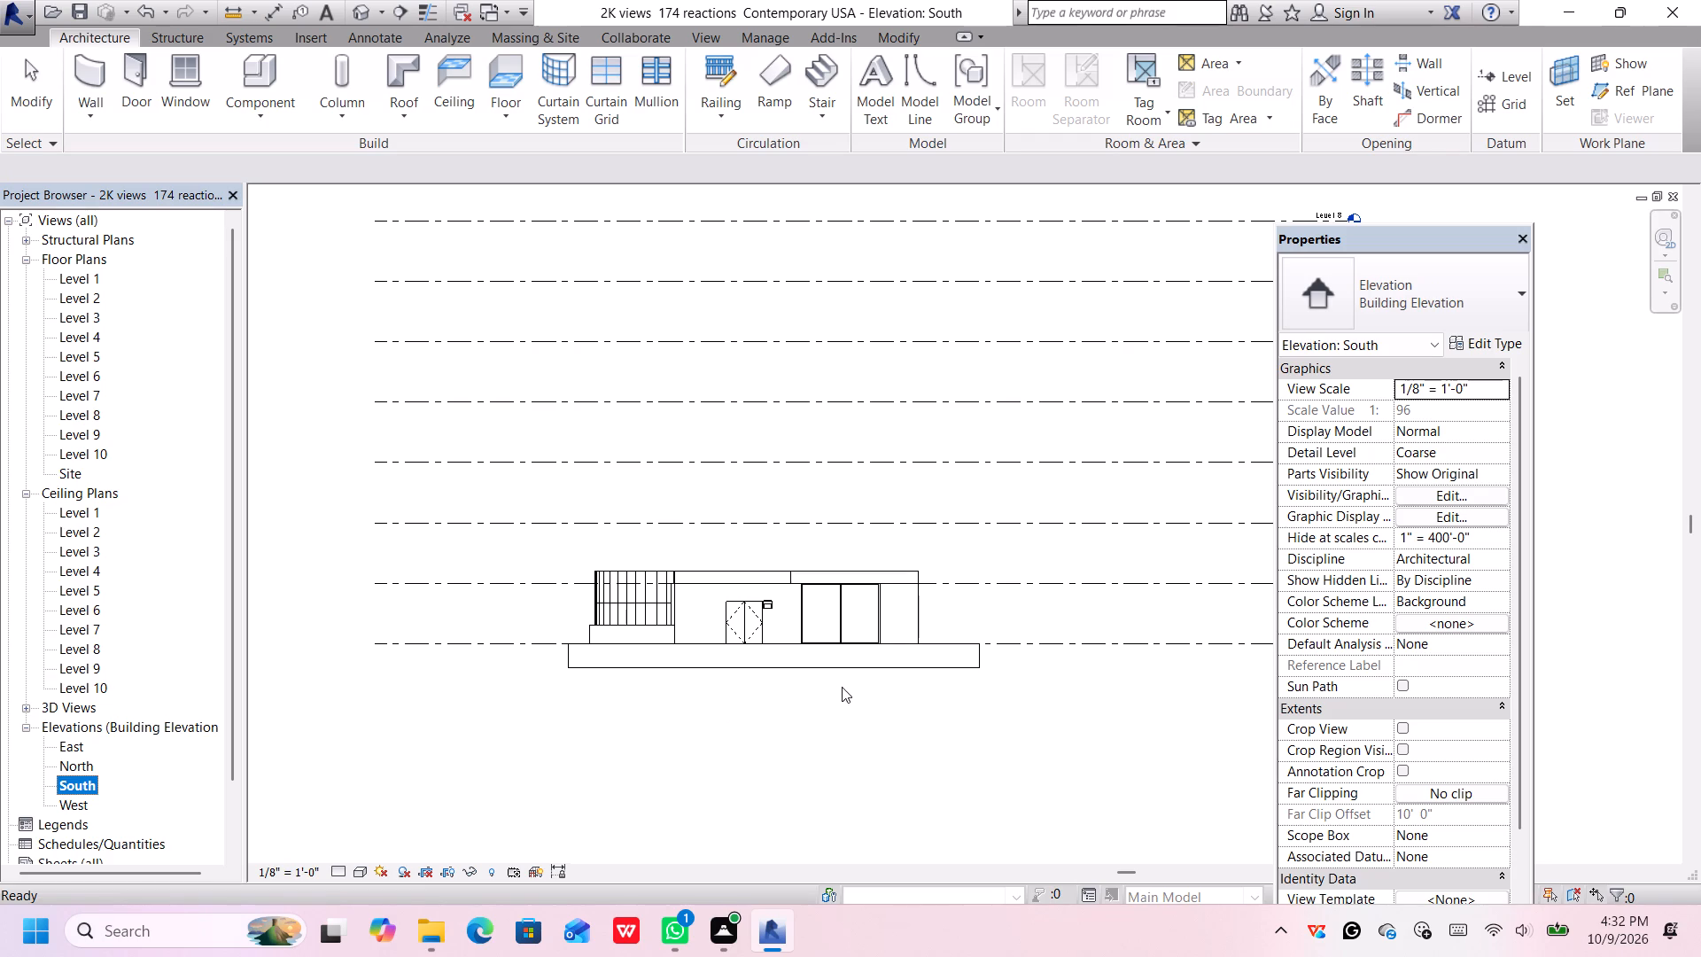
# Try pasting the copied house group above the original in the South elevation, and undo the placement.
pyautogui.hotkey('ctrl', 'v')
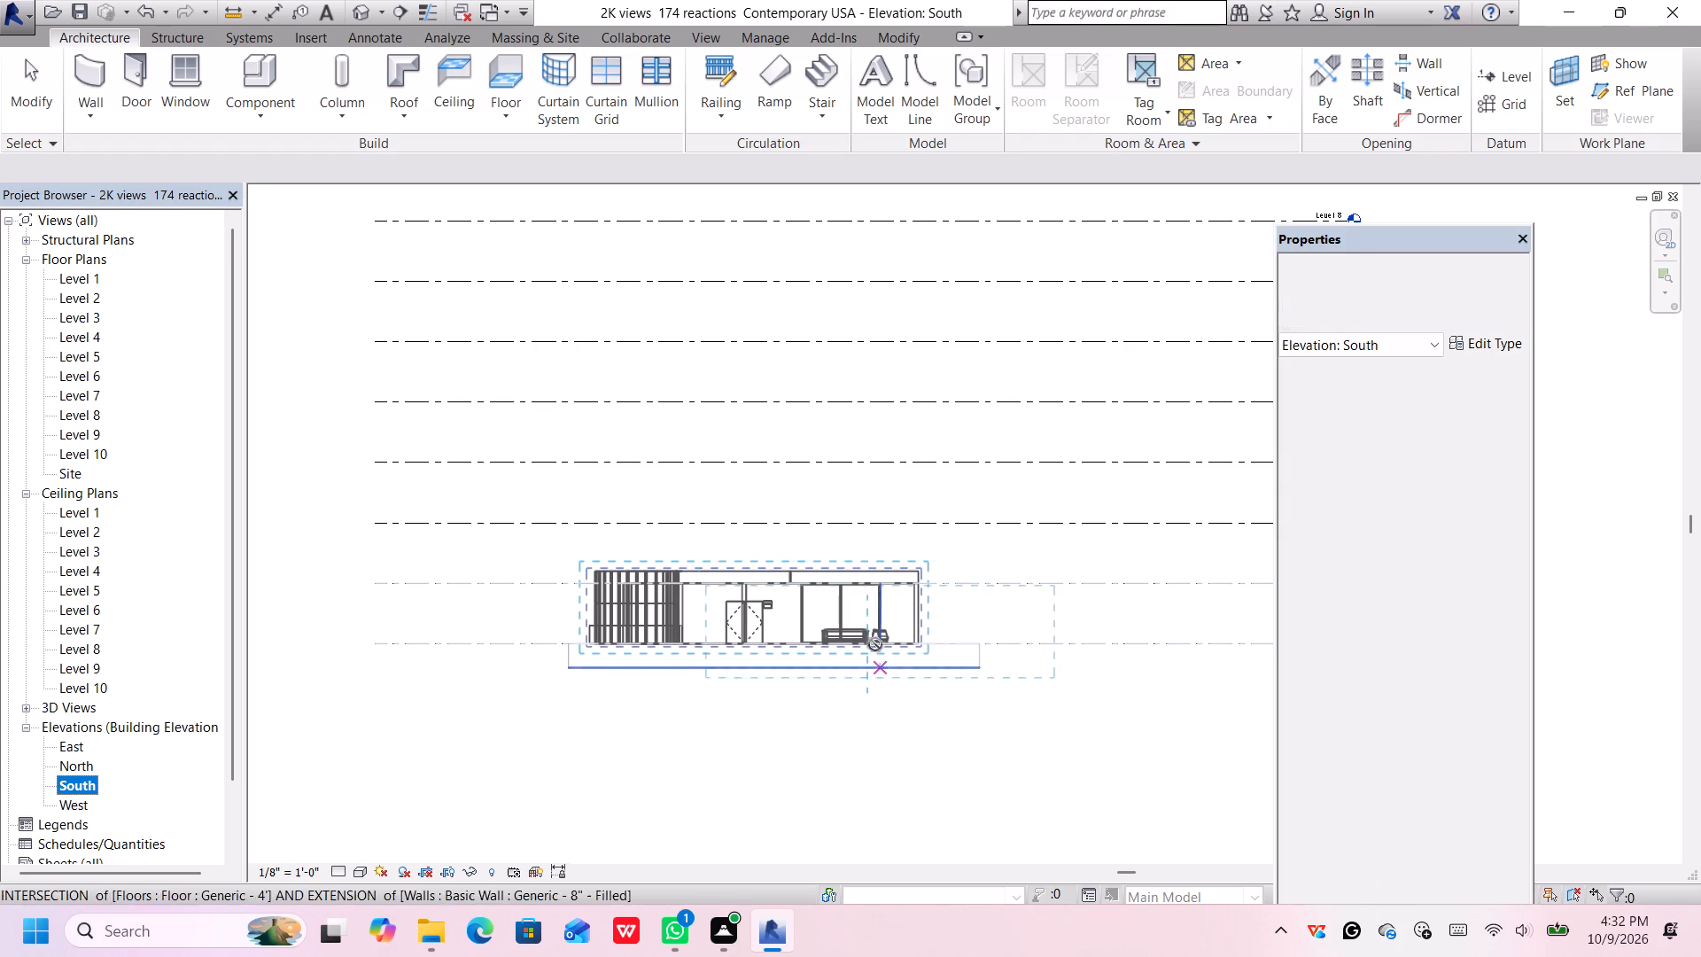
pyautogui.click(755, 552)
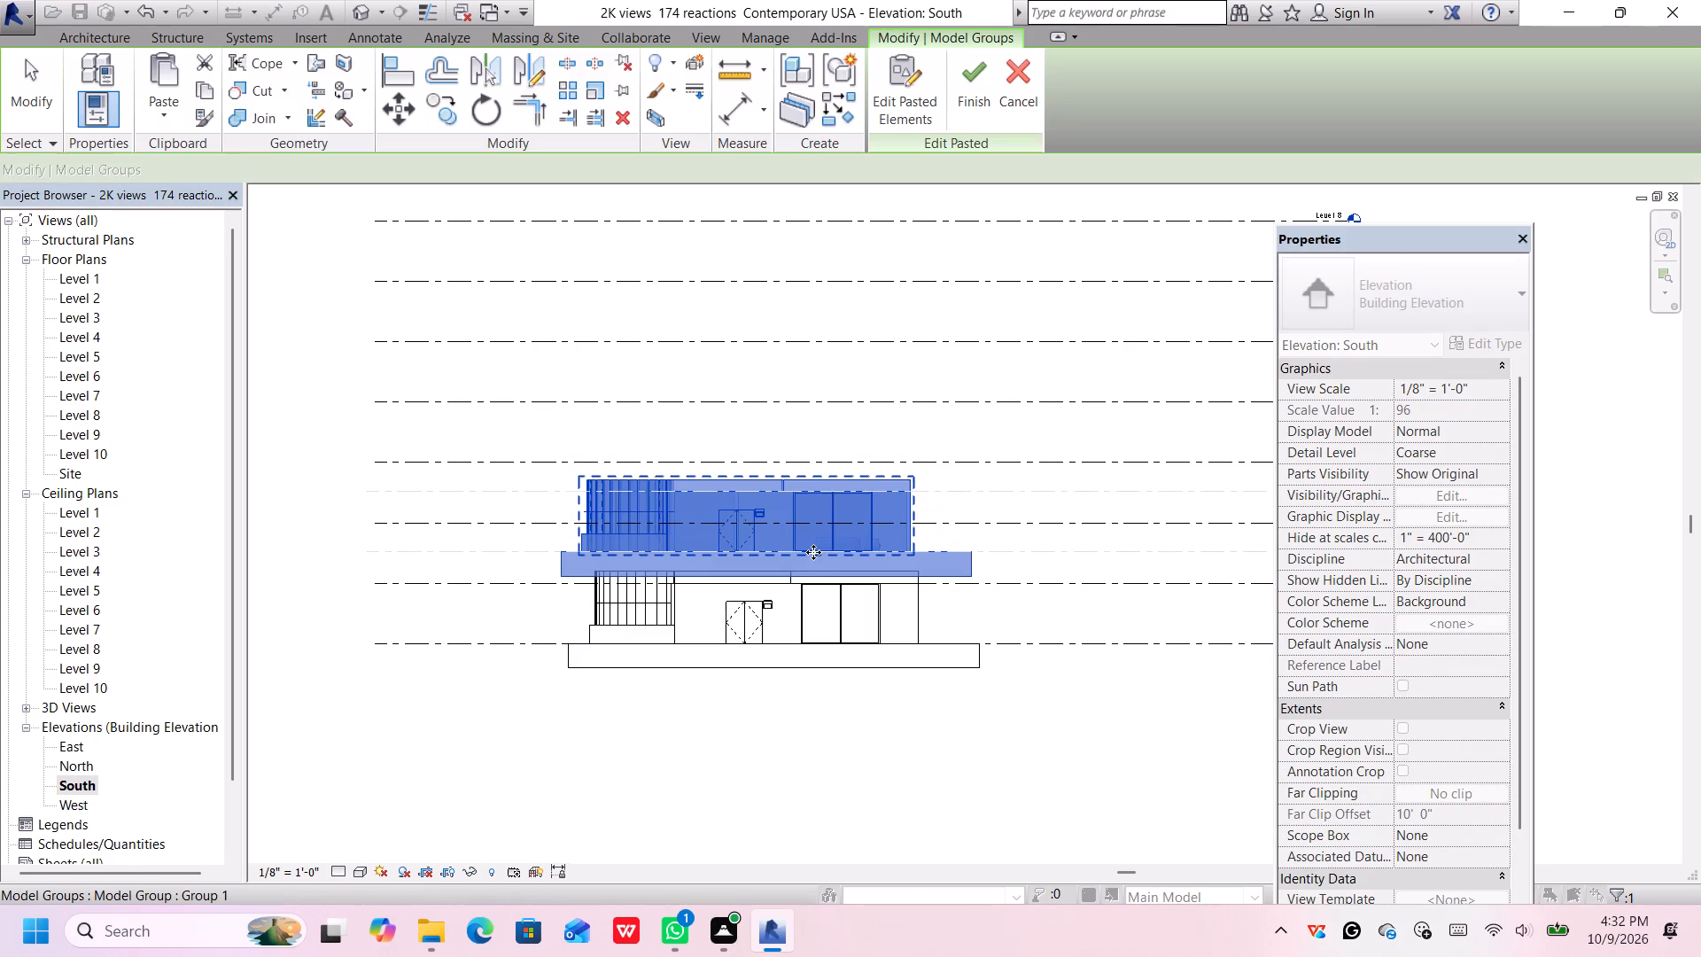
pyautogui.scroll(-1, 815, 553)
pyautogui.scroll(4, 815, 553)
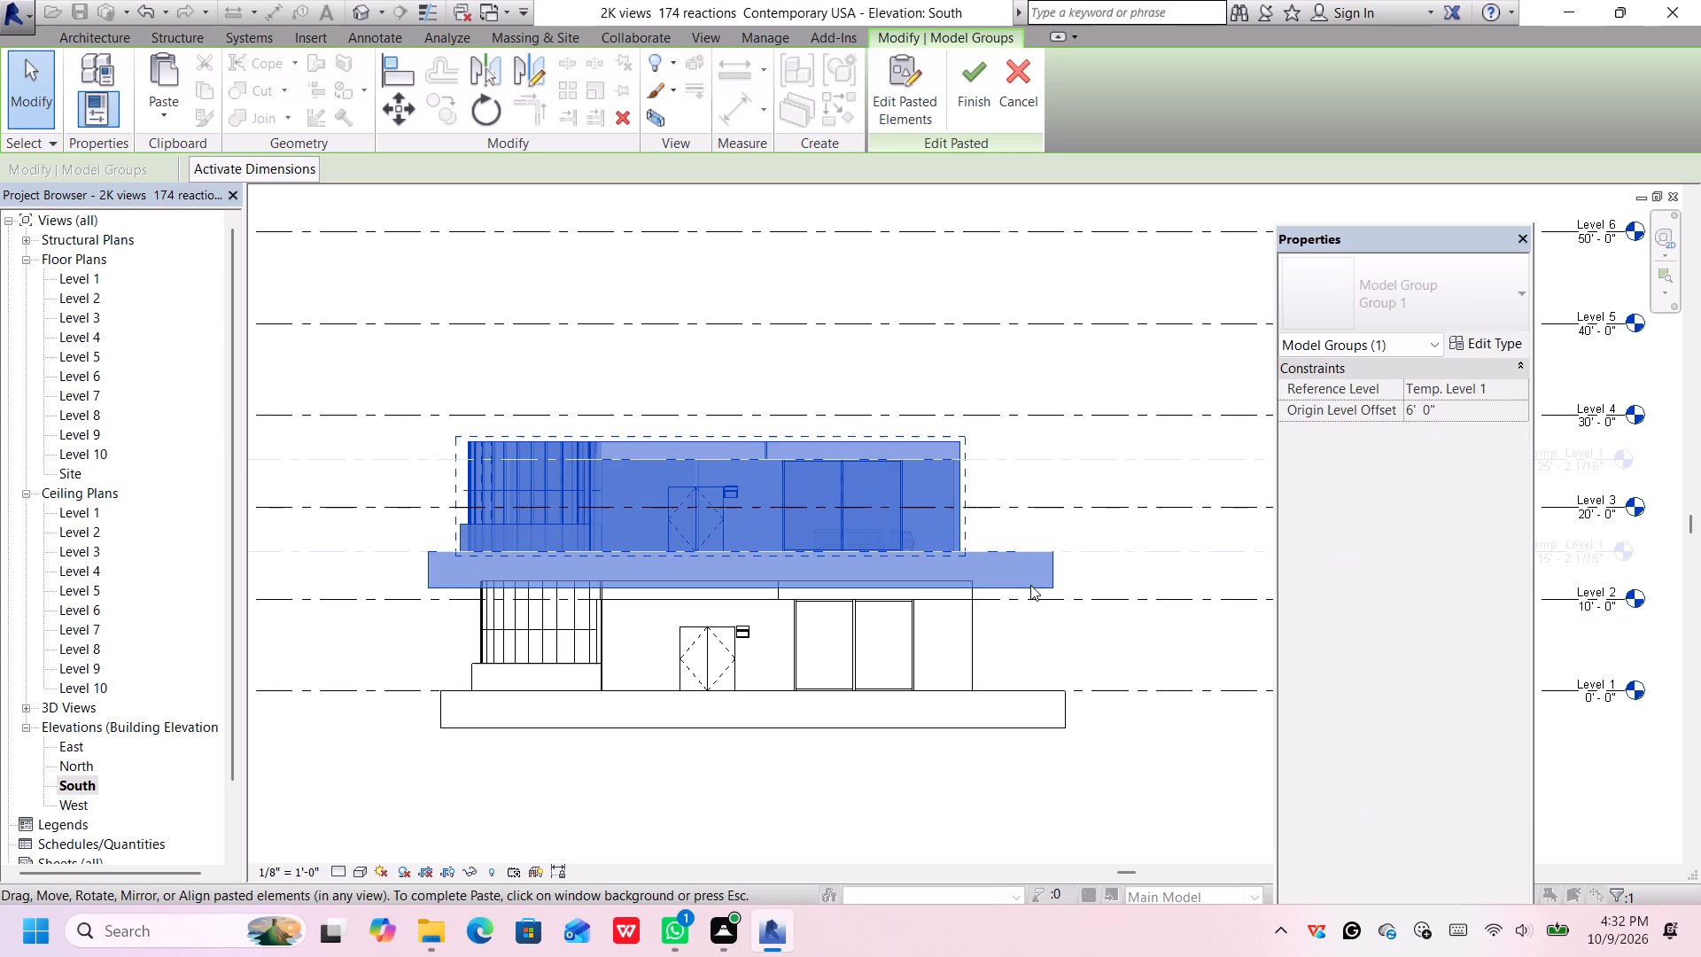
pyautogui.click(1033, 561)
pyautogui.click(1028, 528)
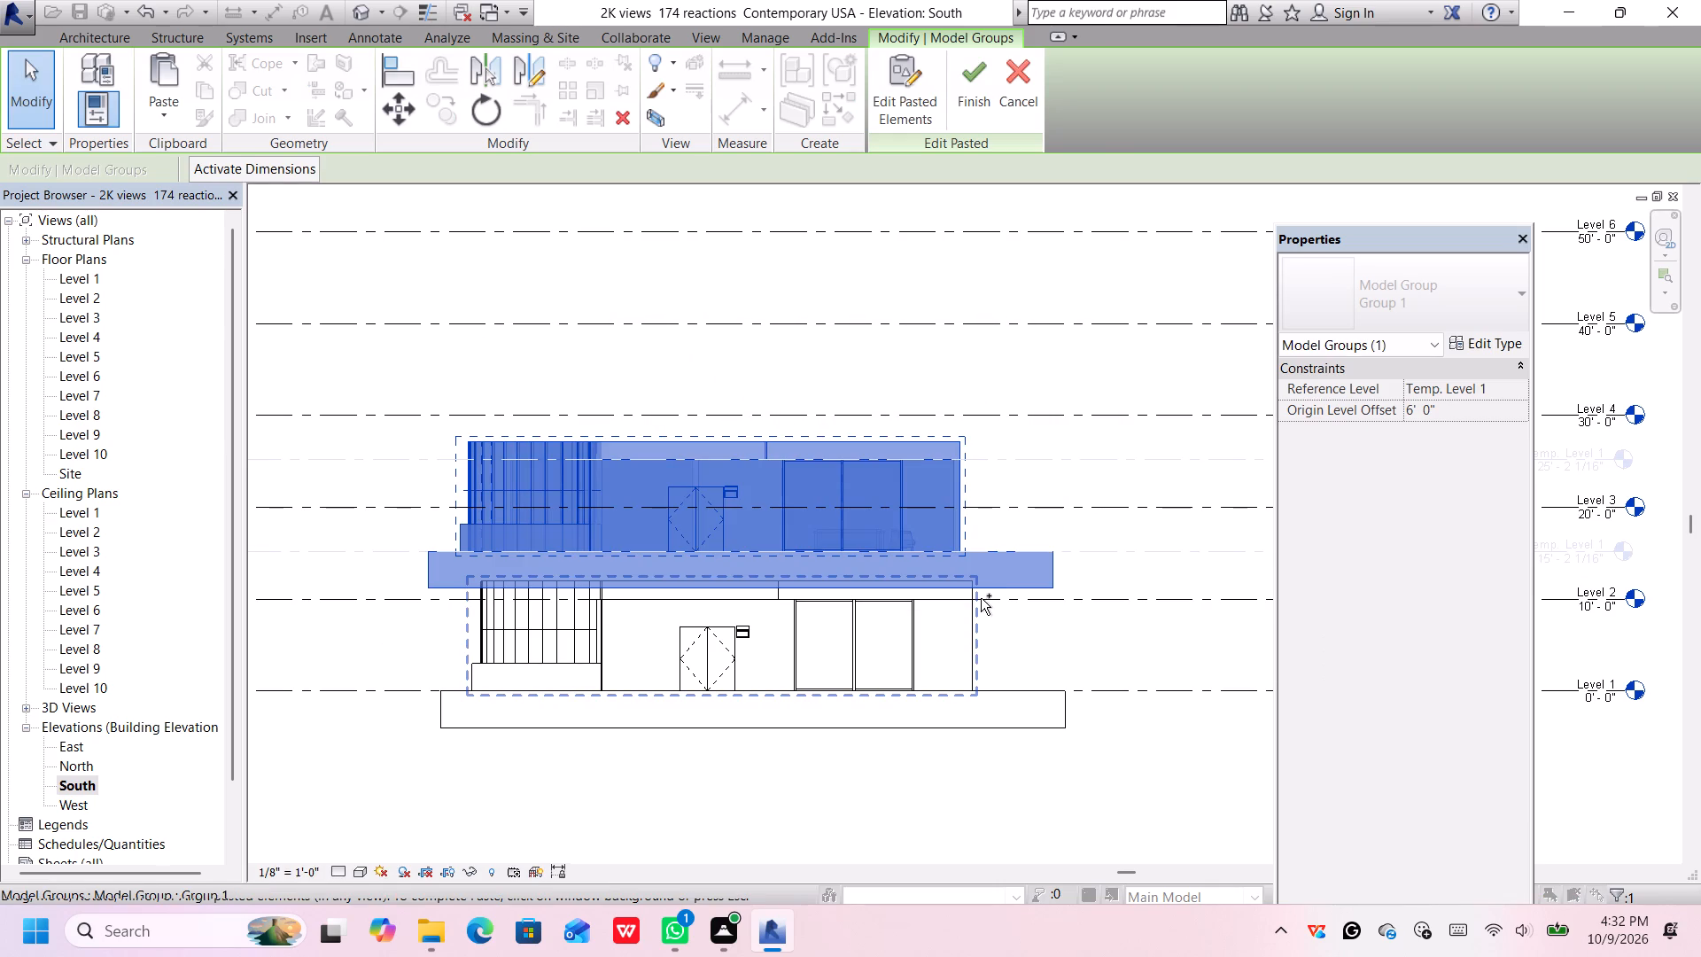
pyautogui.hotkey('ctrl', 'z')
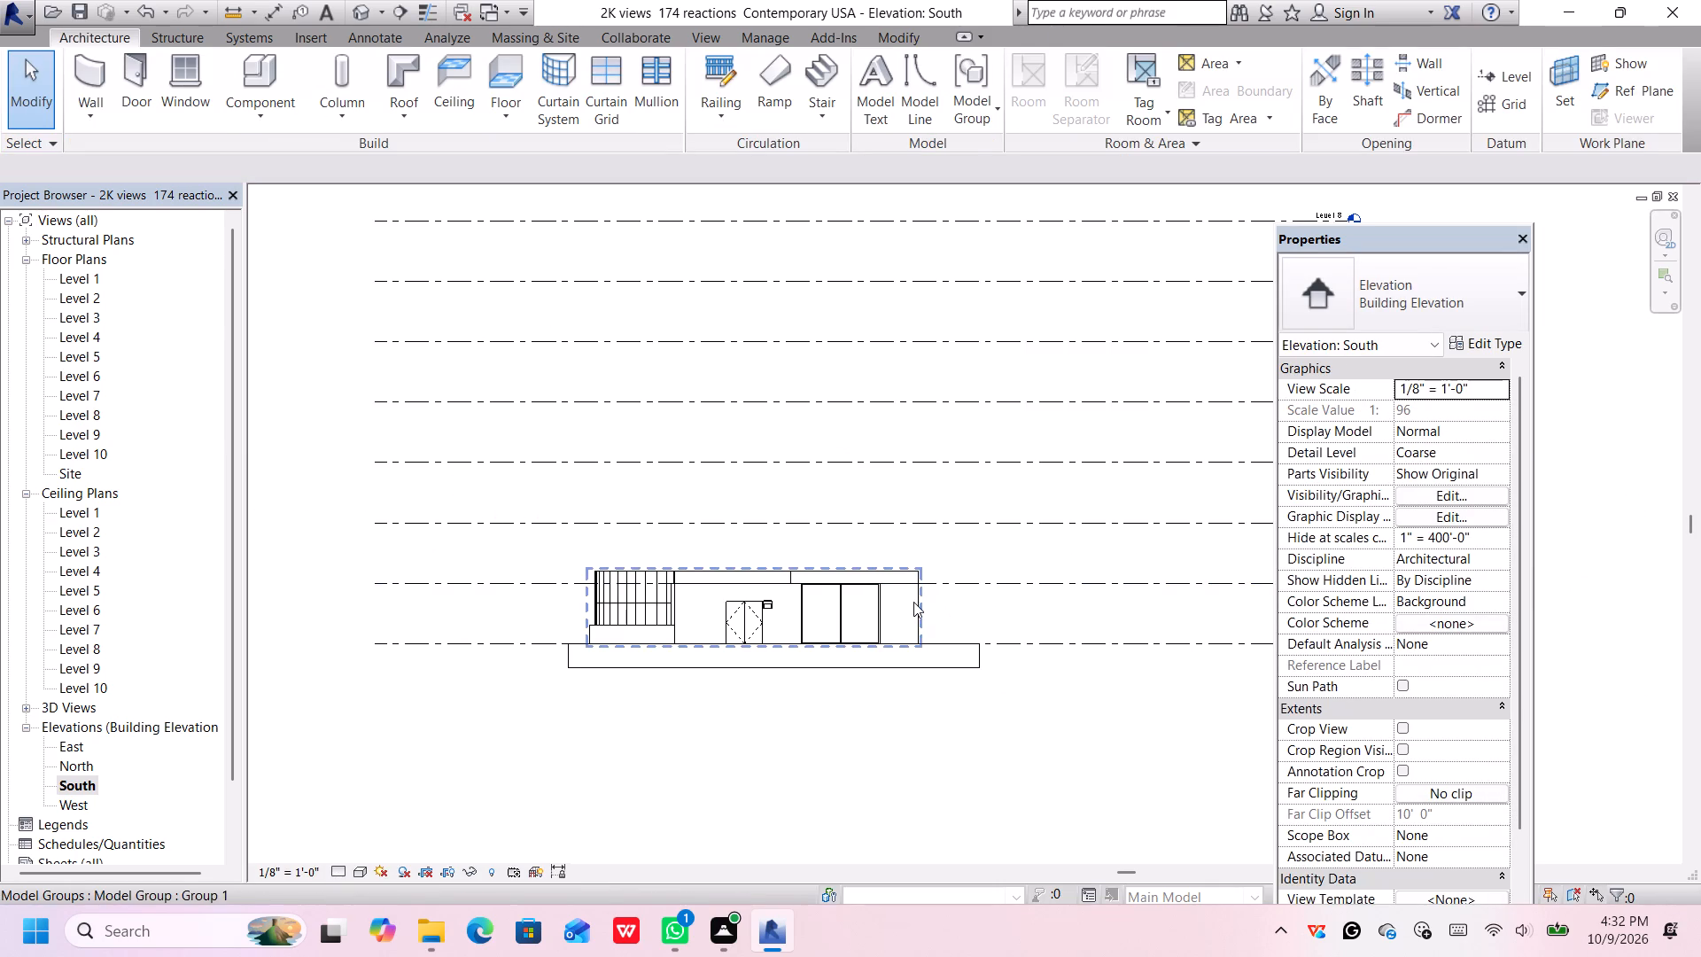
# Copy the ground-floor house group and paste it straight above the original in the South elevation, about 16'-6" up.
pyautogui.click(913, 602)
pyautogui.scroll(1, 724, 643)
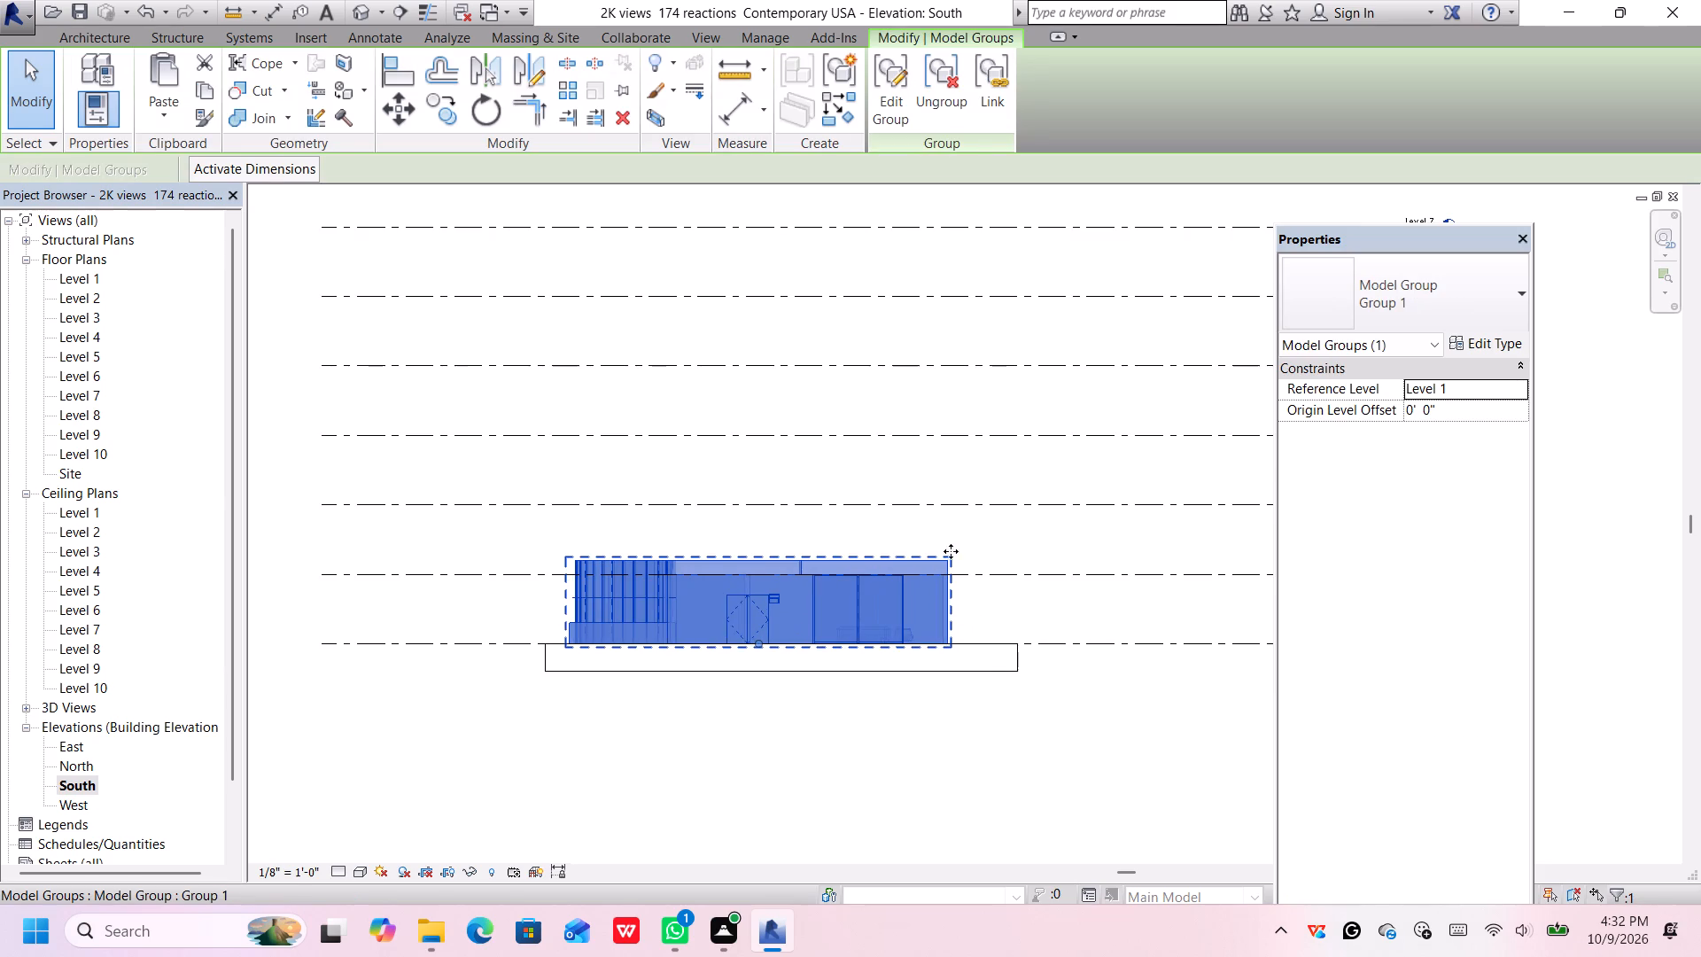
pyautogui.hotkey('ctrl', 'c')
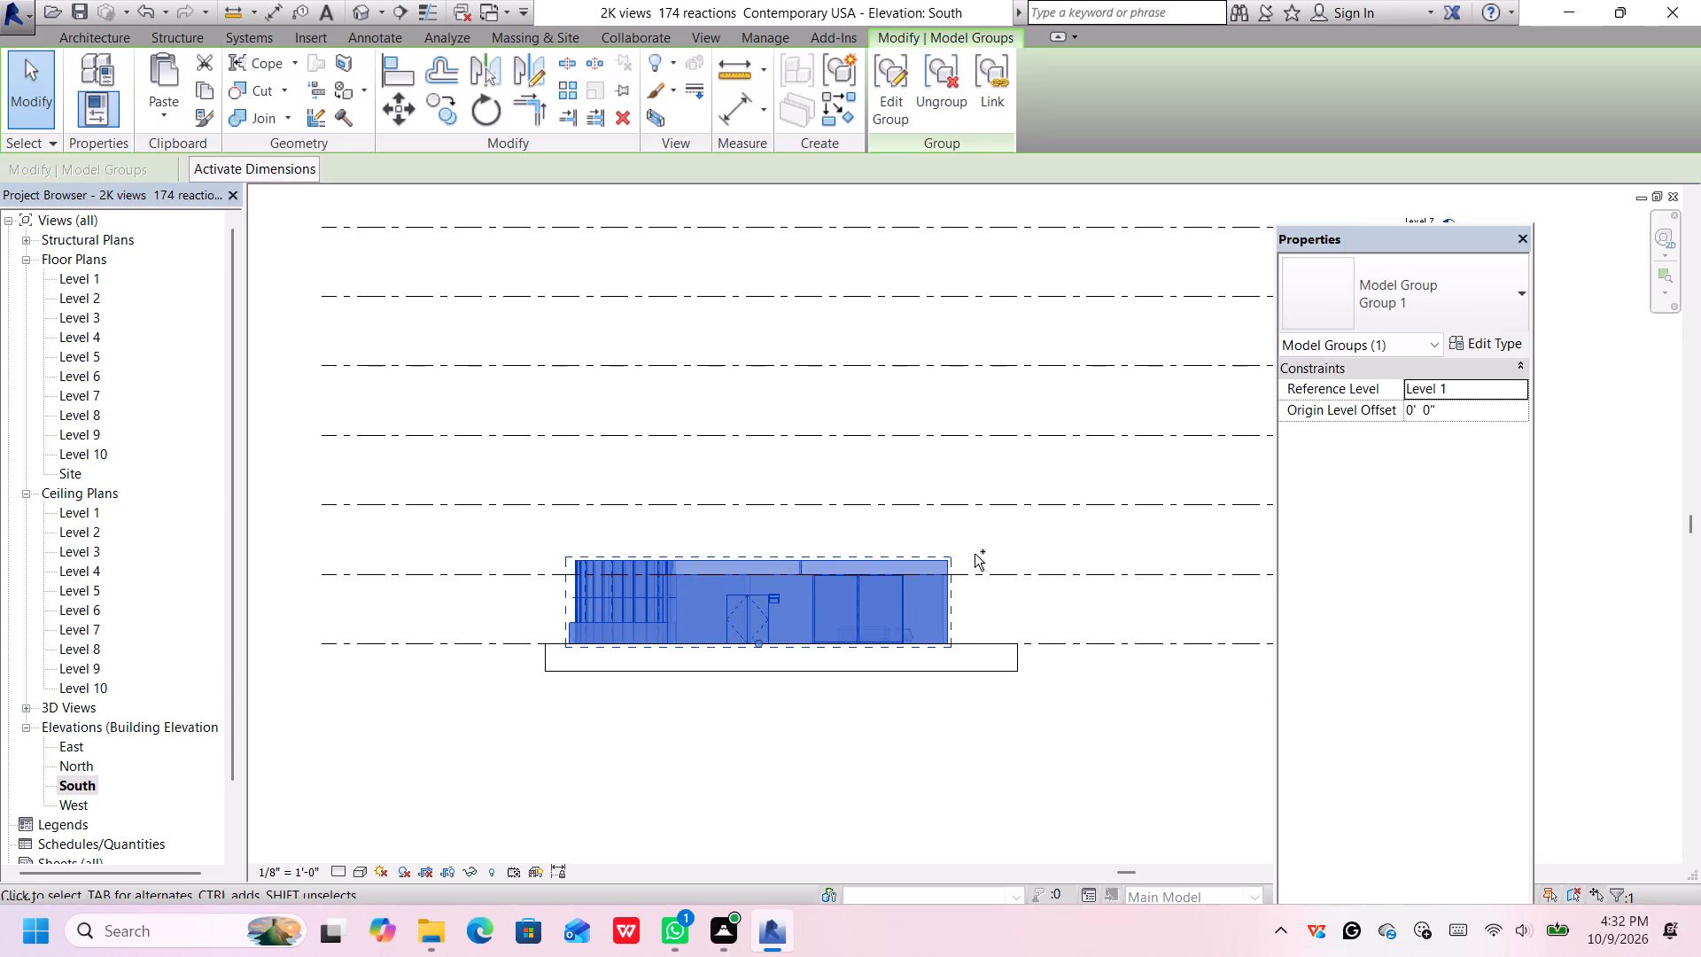
pyautogui.hotkey('ctrl', 'v')
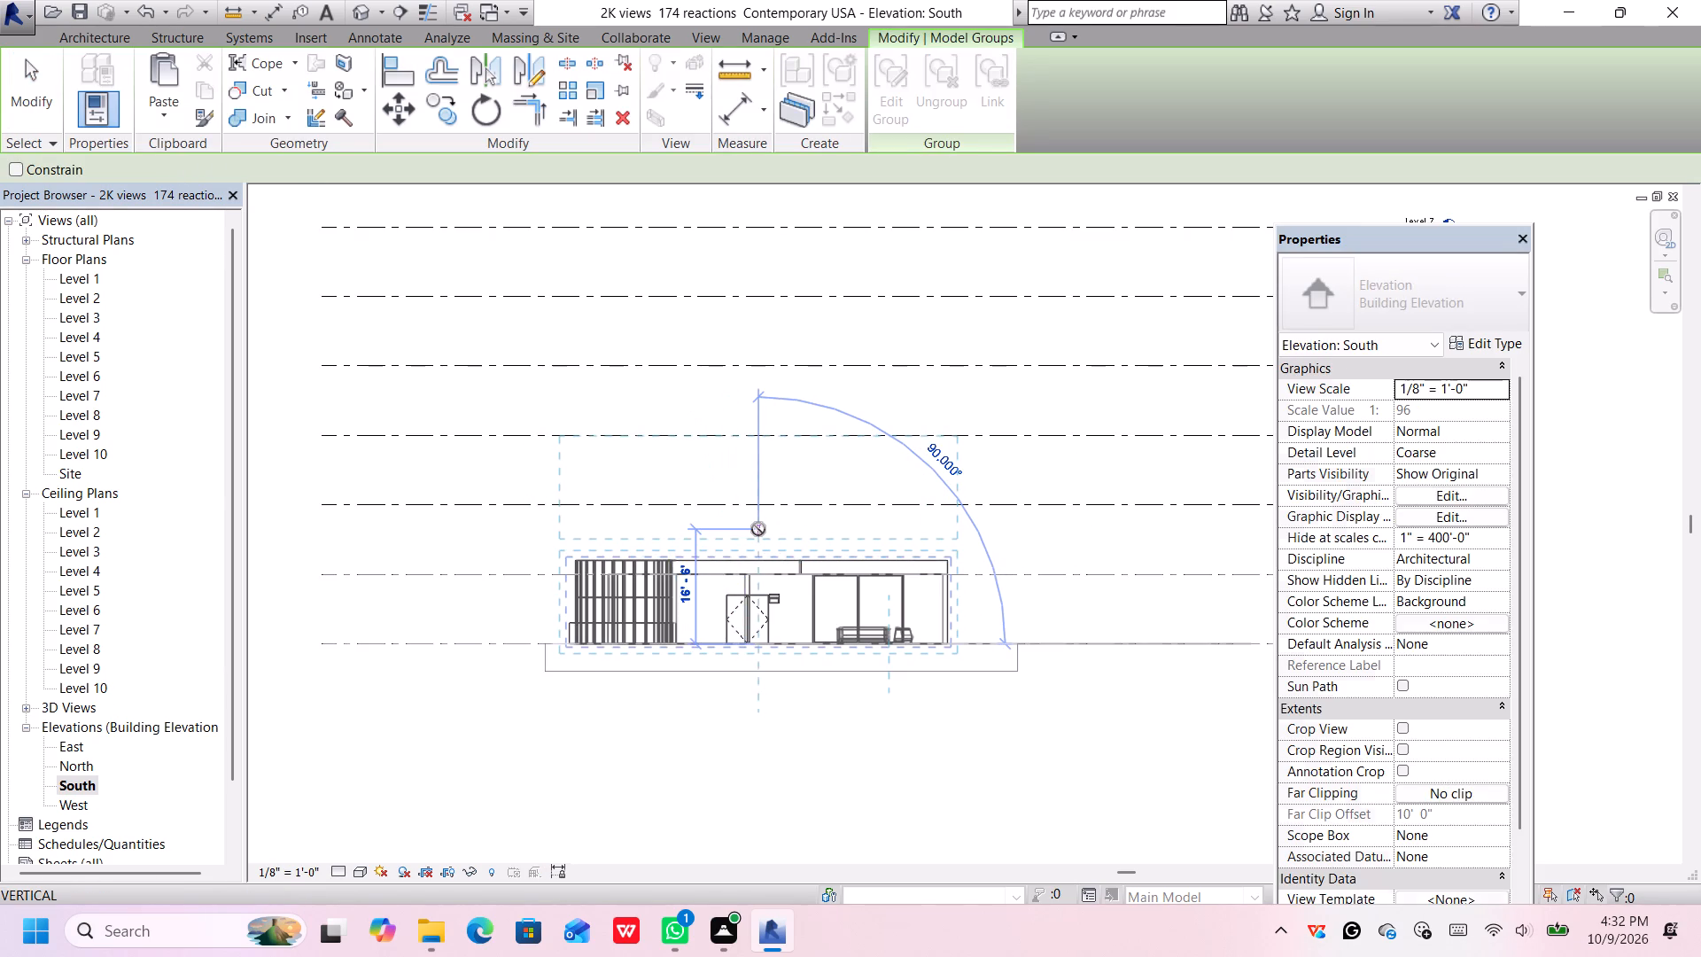
pyautogui.click(758, 529)
pyautogui.scroll(-1, 768, 525)
pyautogui.scroll(2, 768, 525)
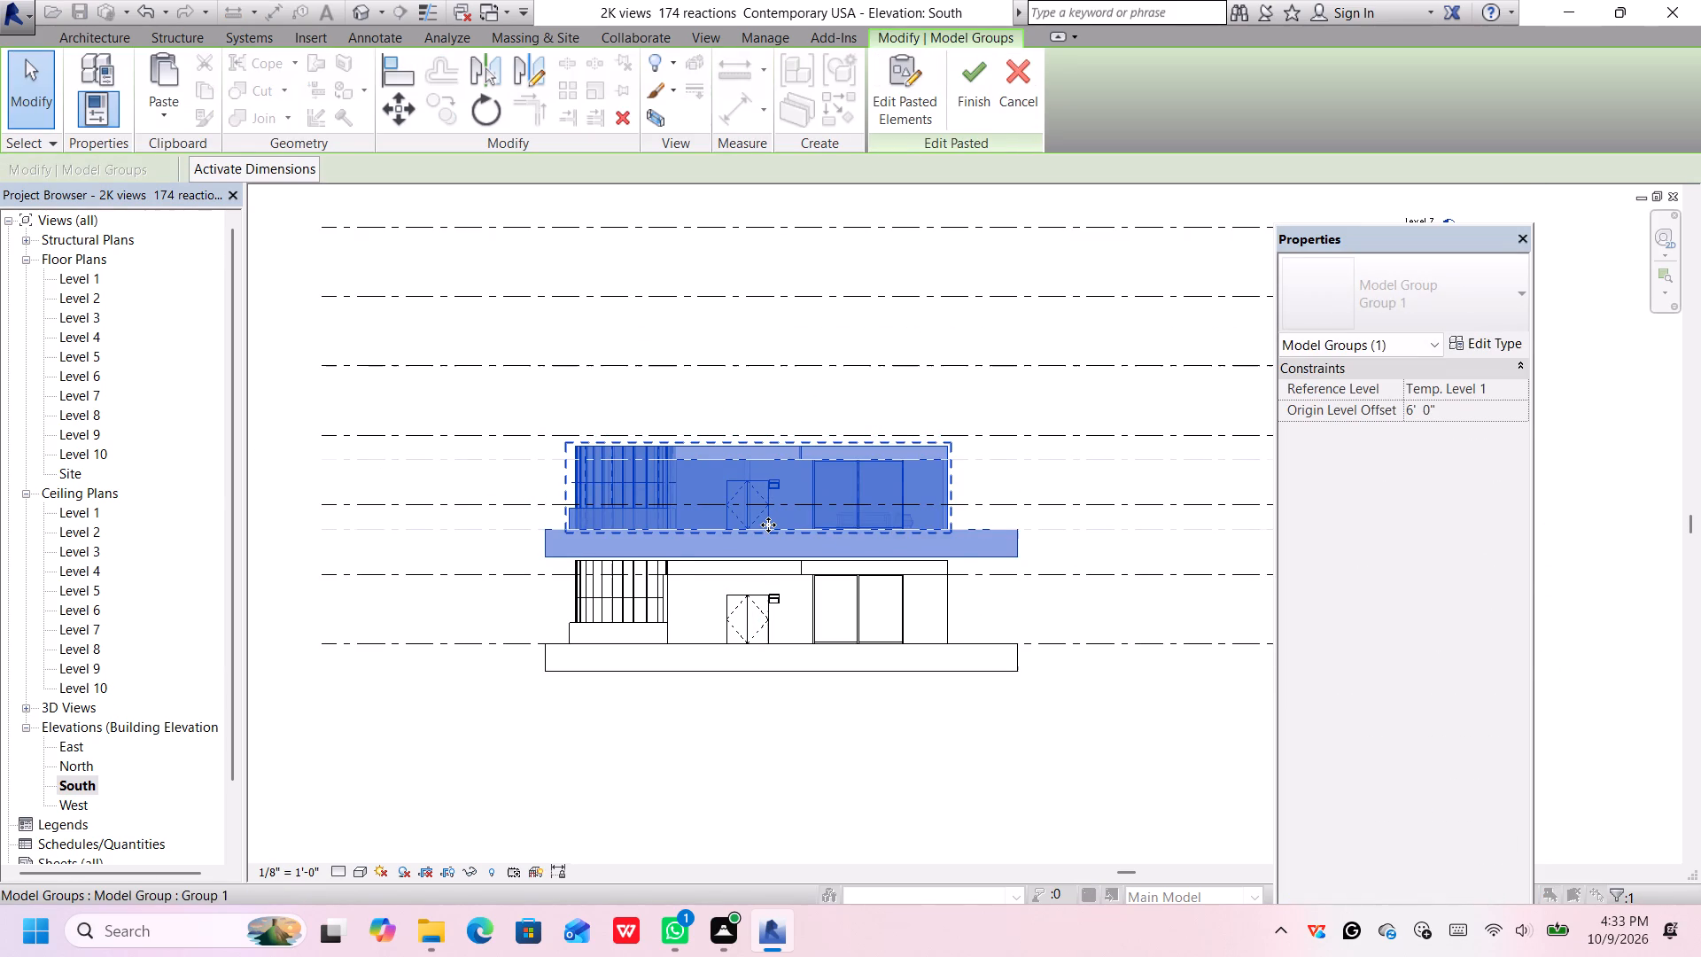
pyautogui.scroll(-1, 768, 525)
pyautogui.scroll(3, 1130, 547)
pyautogui.scroll(-1, 1041, 553)
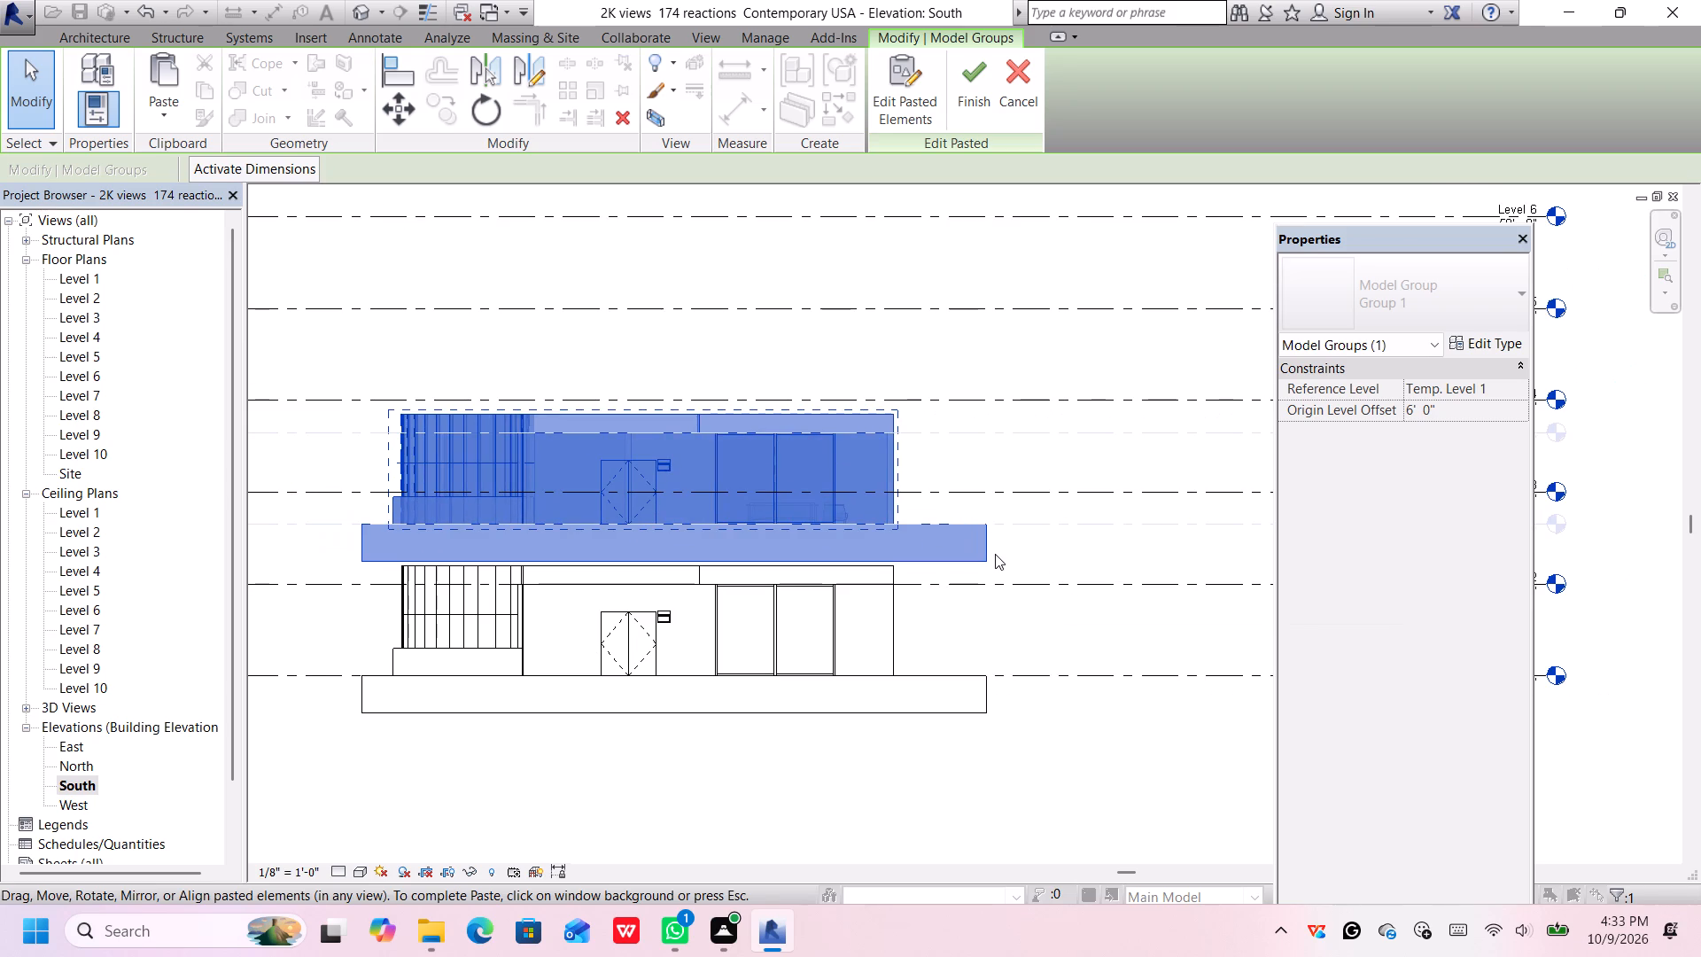
pyautogui.click(995, 556)
pyautogui.click(1019, 534)
# Nudge the pasted house copy down in small increments so its walls sit at the roof top of the house below.
pyautogui.press('Down')
pyautogui.press('Down')
pyautogui.press('Down')
pyautogui.press('Down')
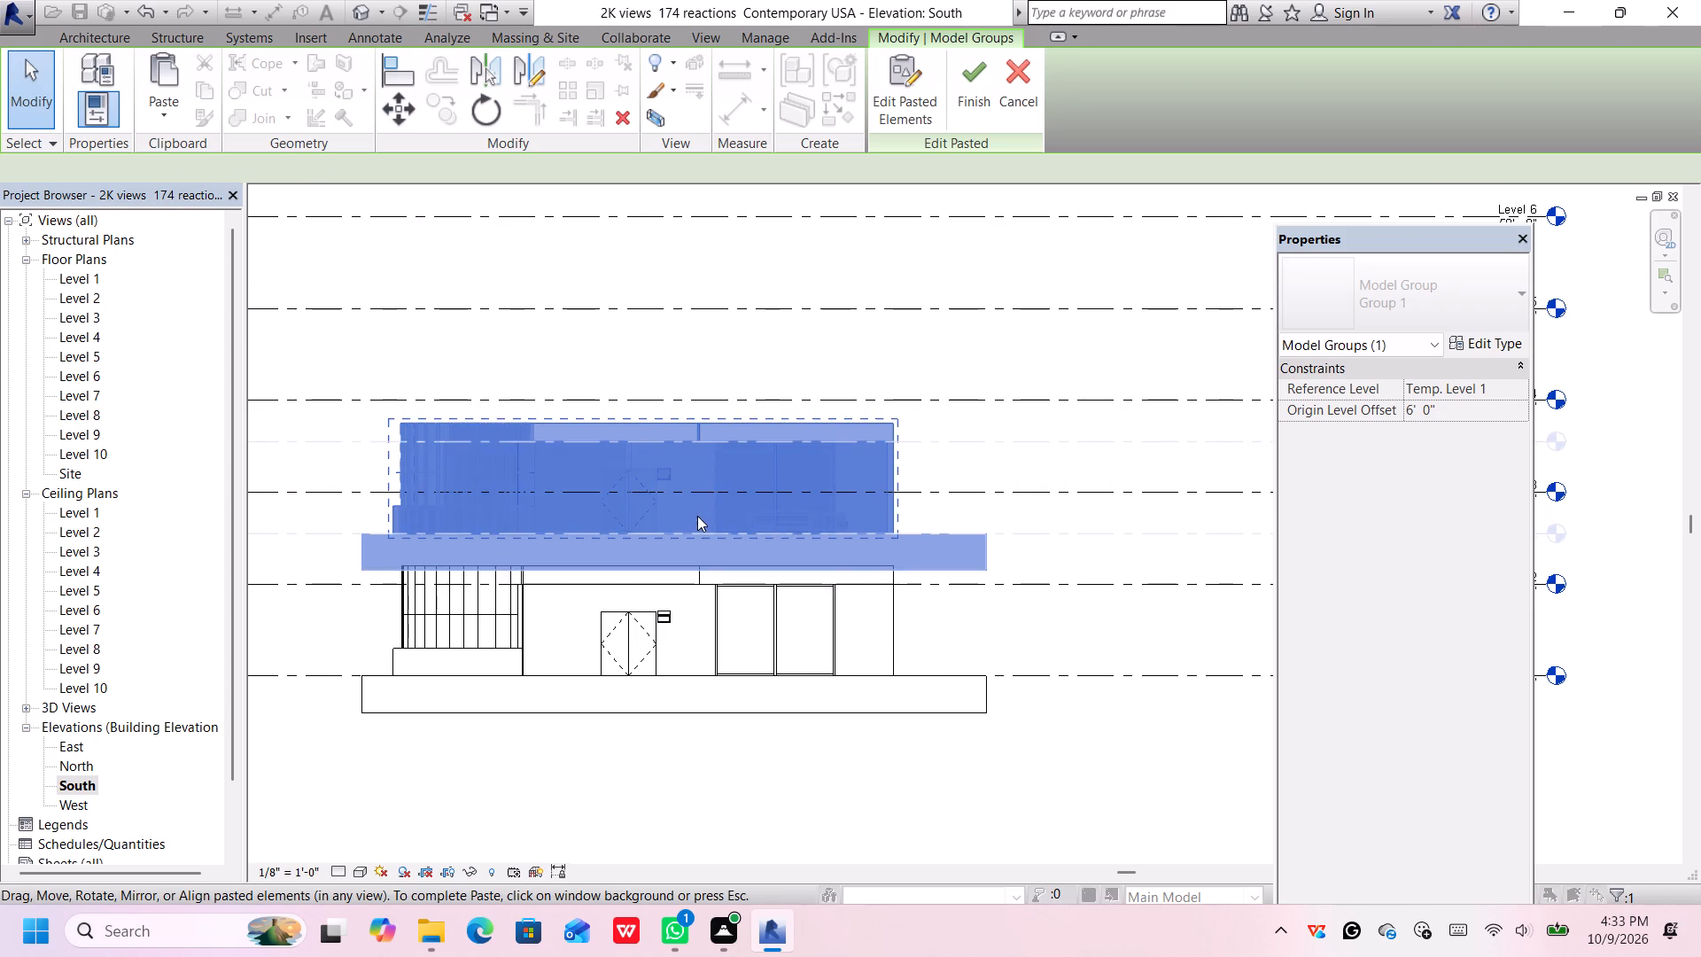
pyautogui.press('Down')
pyautogui.press('Down')
pyautogui.press('Down')
pyautogui.press('Down')
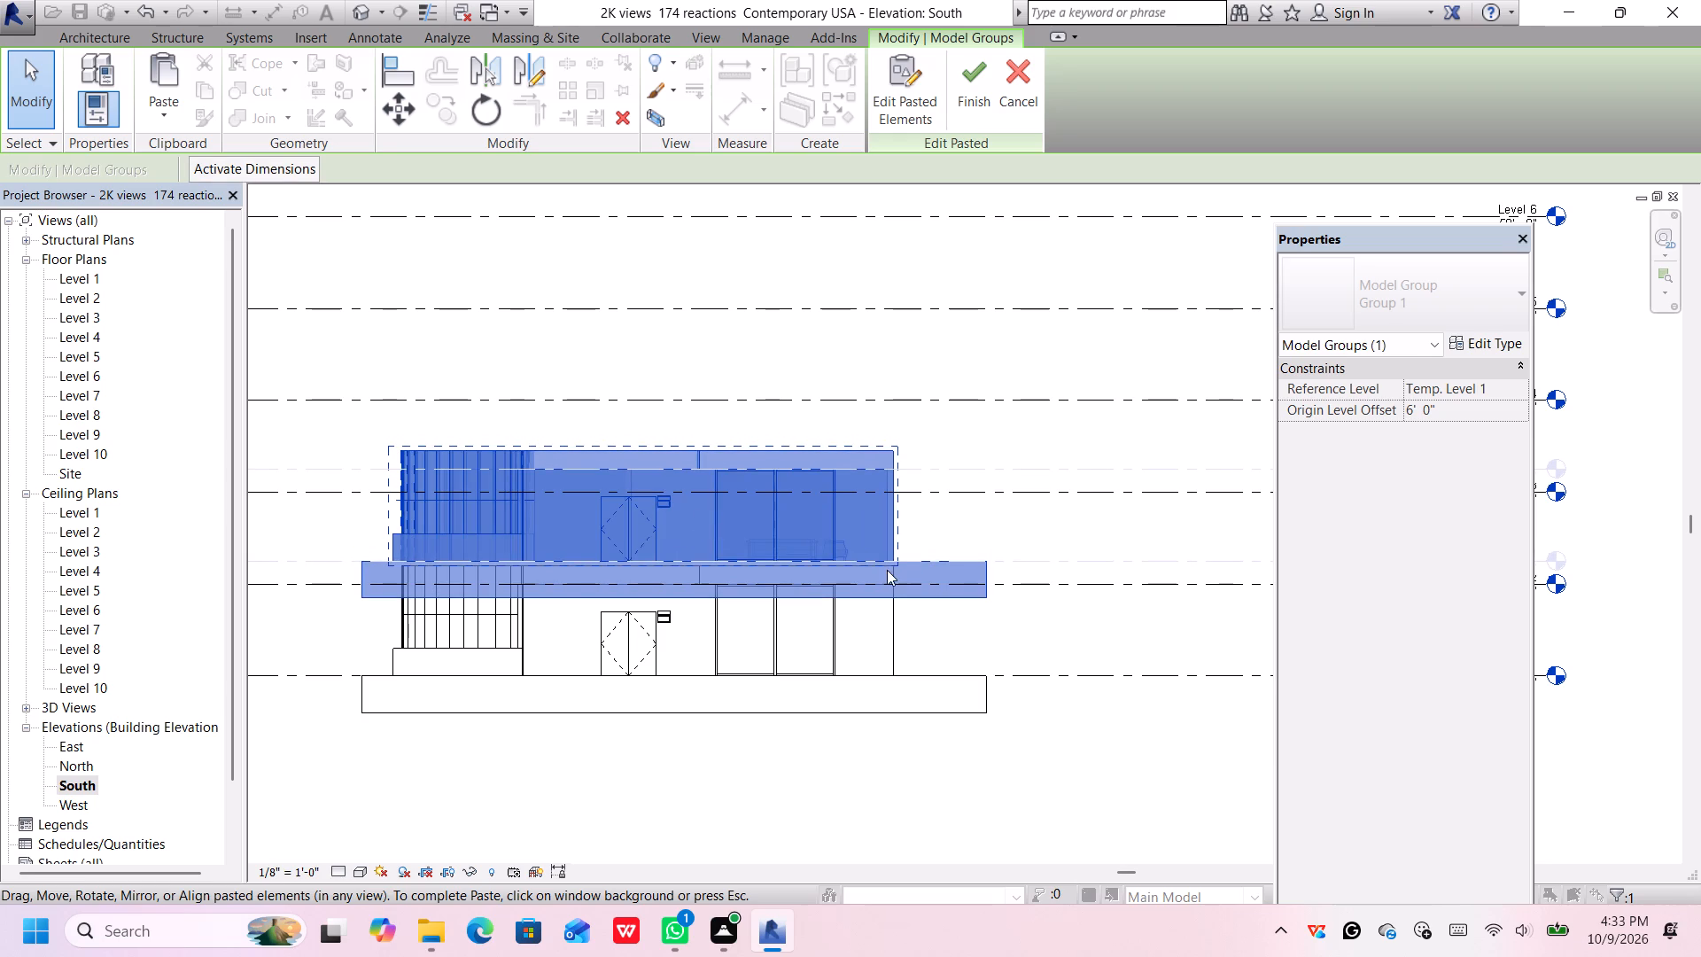
pyautogui.scroll(18, 886, 570)
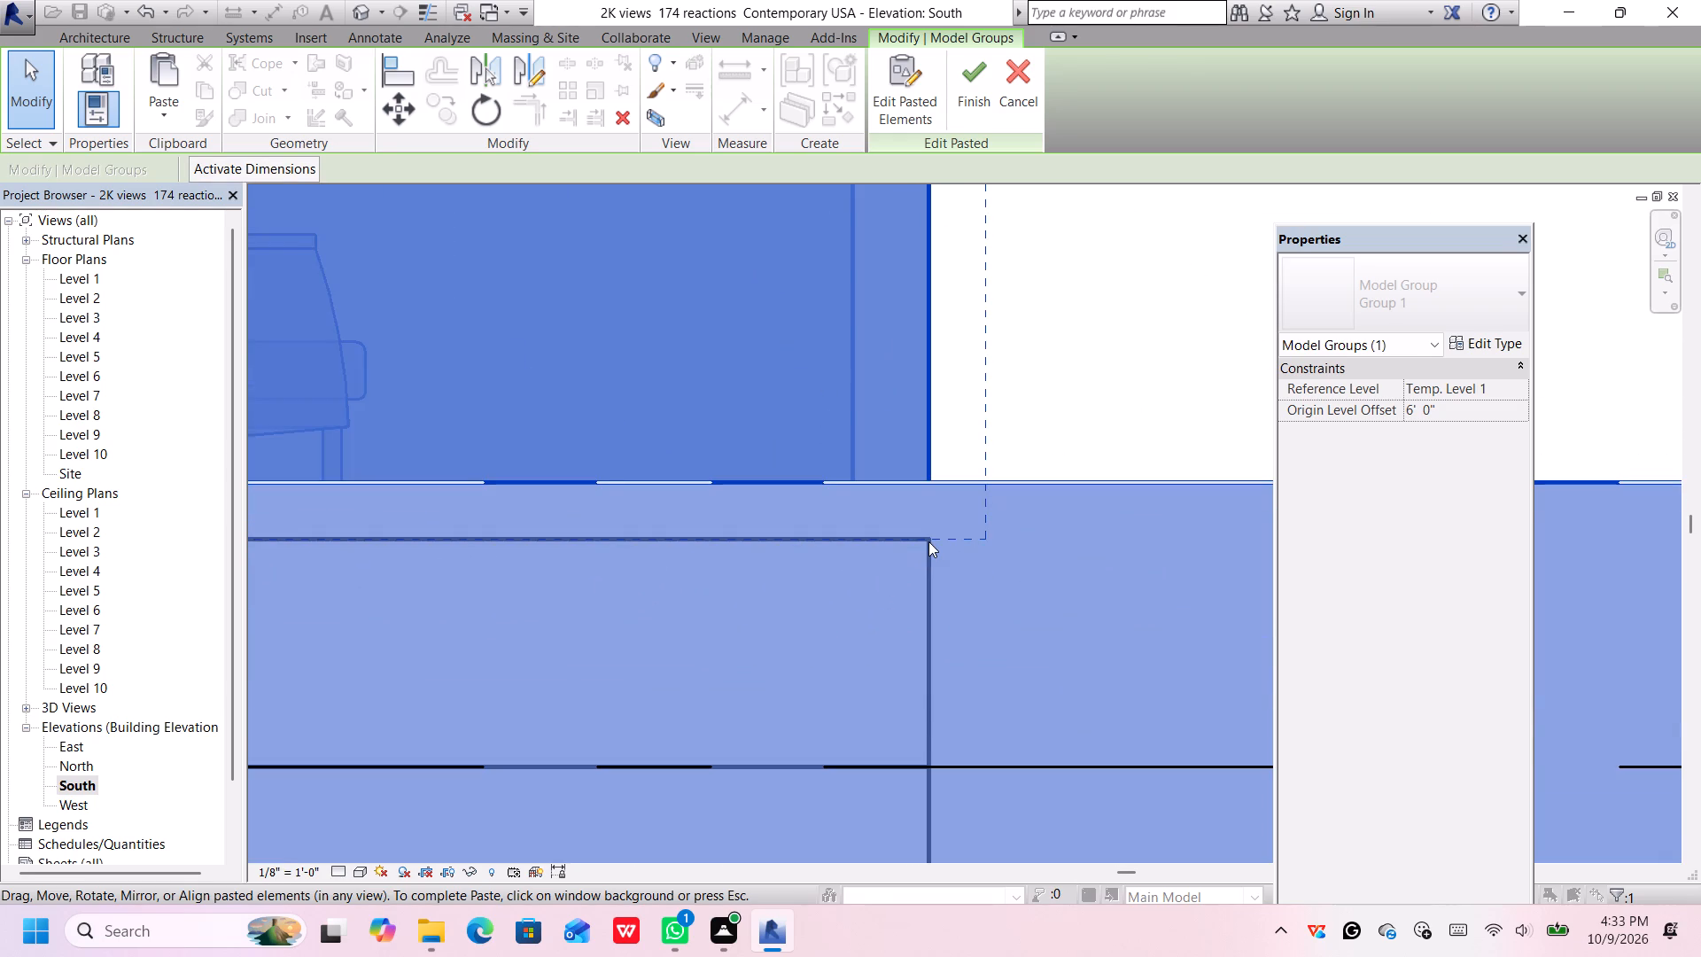
pyautogui.scroll(-4, 928, 541)
pyautogui.scroll(2, 928, 541)
pyautogui.scroll(-8, 928, 541)
pyautogui.scroll(1, 928, 541)
pyautogui.scroll(-8, 928, 541)
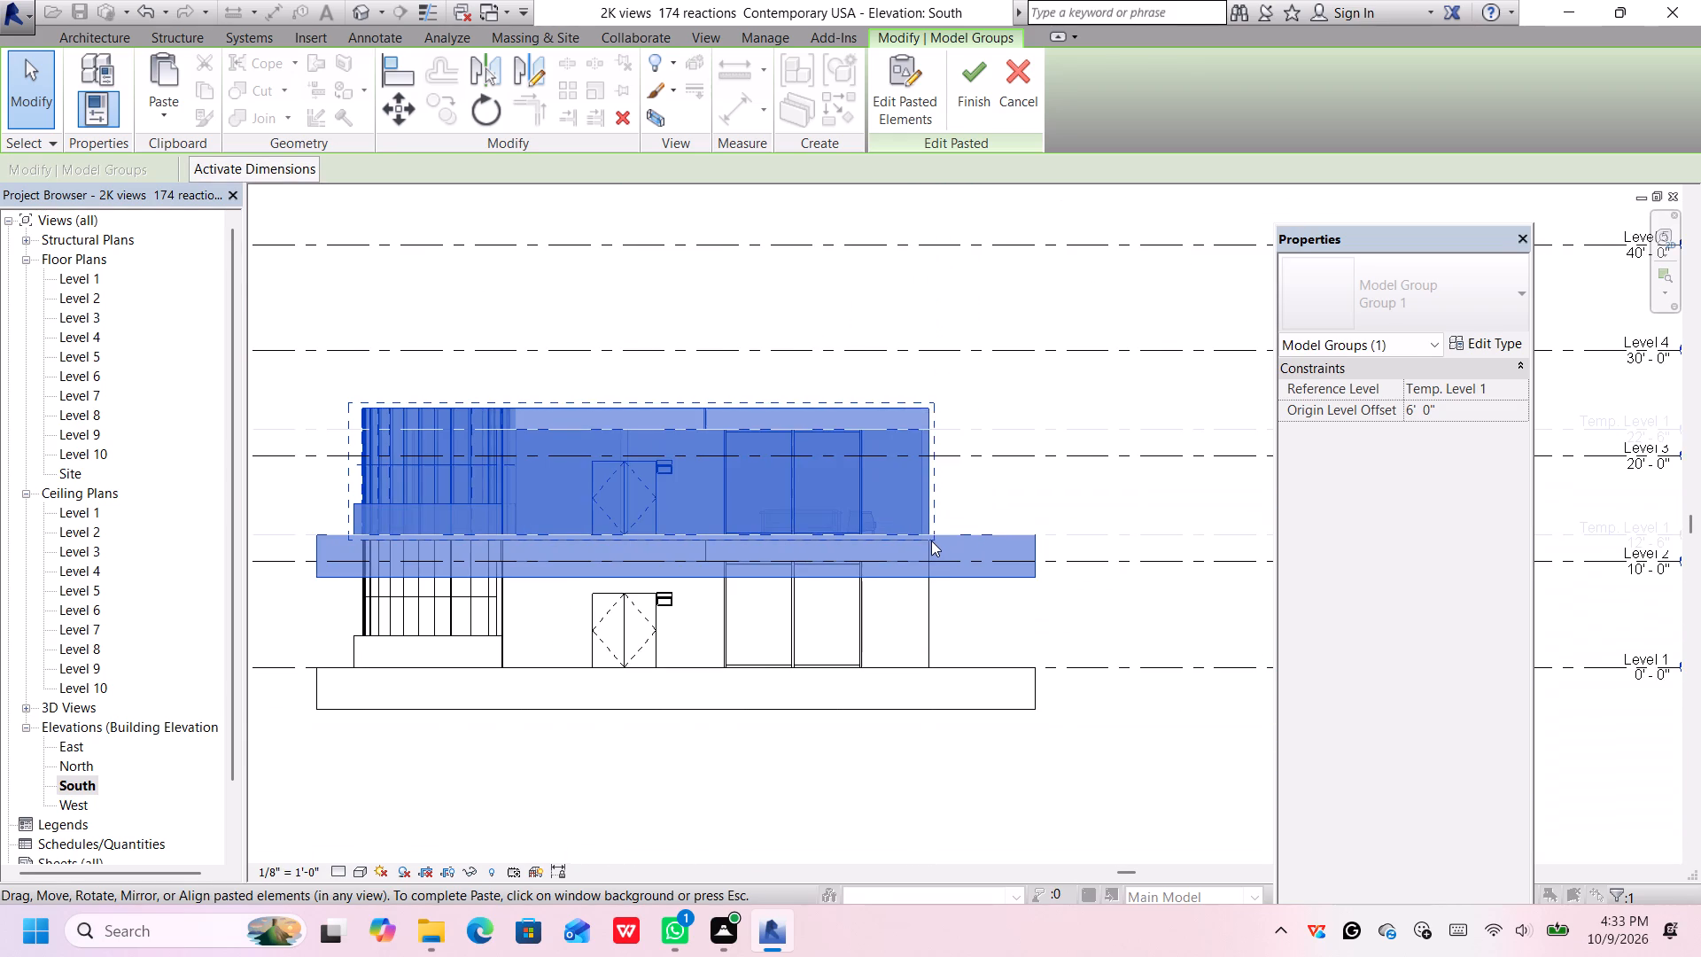
pyautogui.moveTo(934, 542); pyautogui.dragTo(961, 540, button='middle')
pyautogui.click(1032, 487)
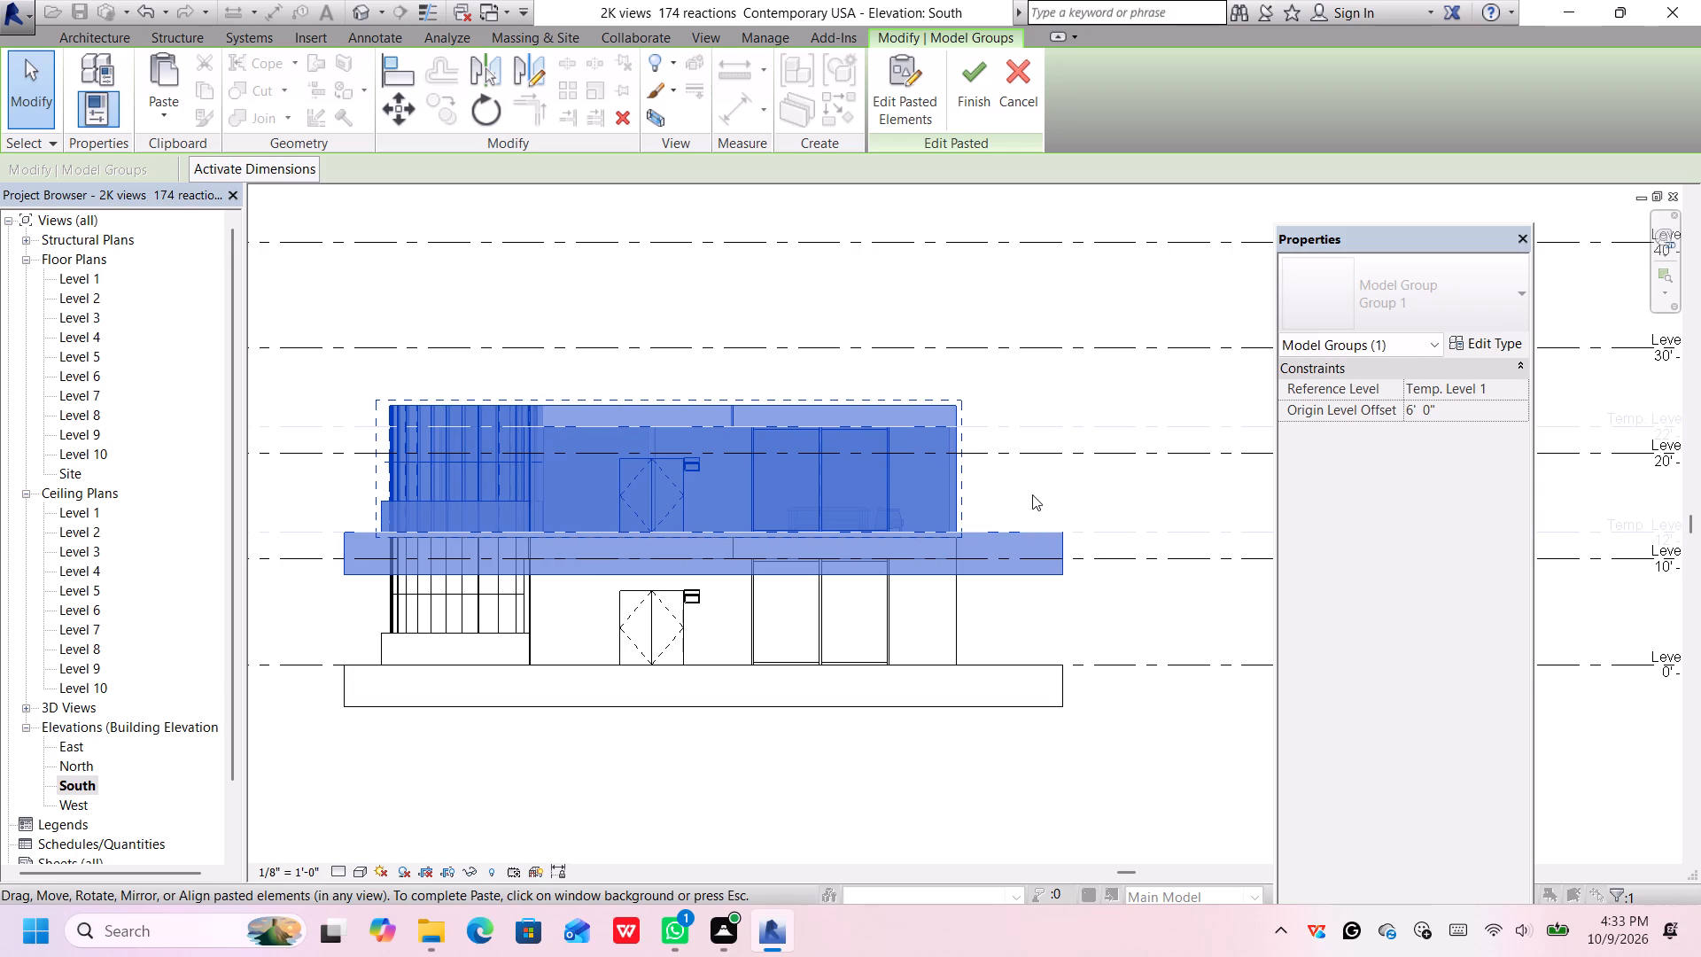
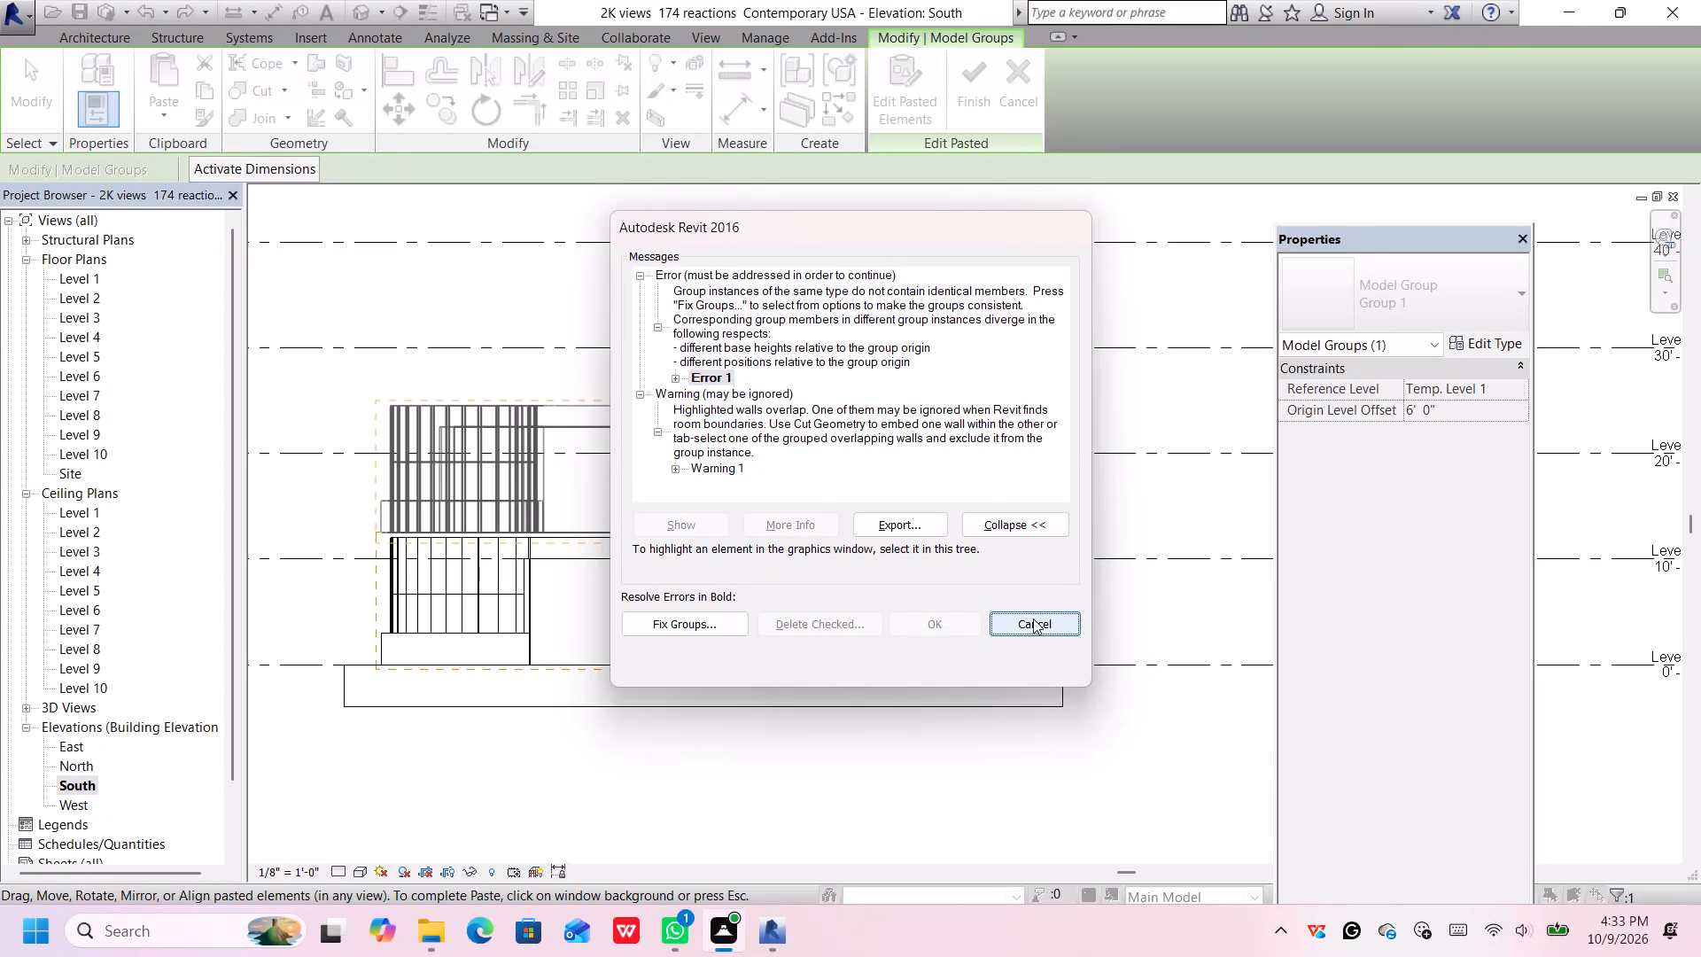
# Nudge the pasted house copy down one more increment, finish the paste, and resolve the group error by ungrouping the inconsistent groups.
pyautogui.click(1033, 619)
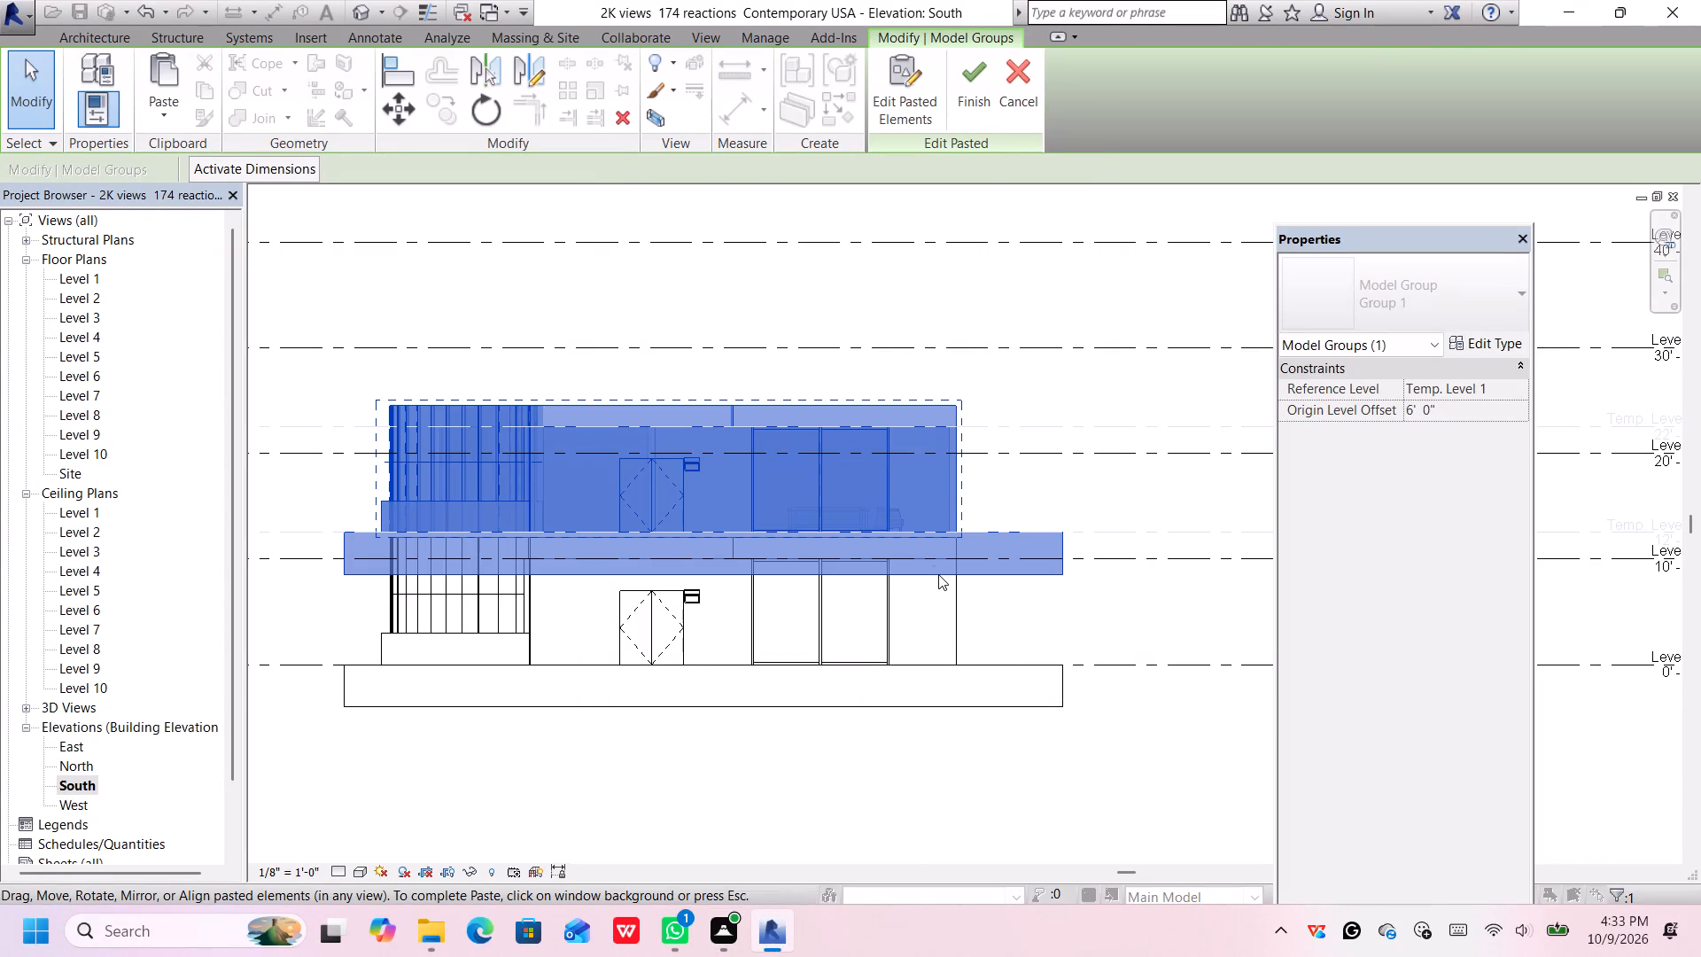
pyautogui.press('Down')
pyautogui.click(1054, 485)
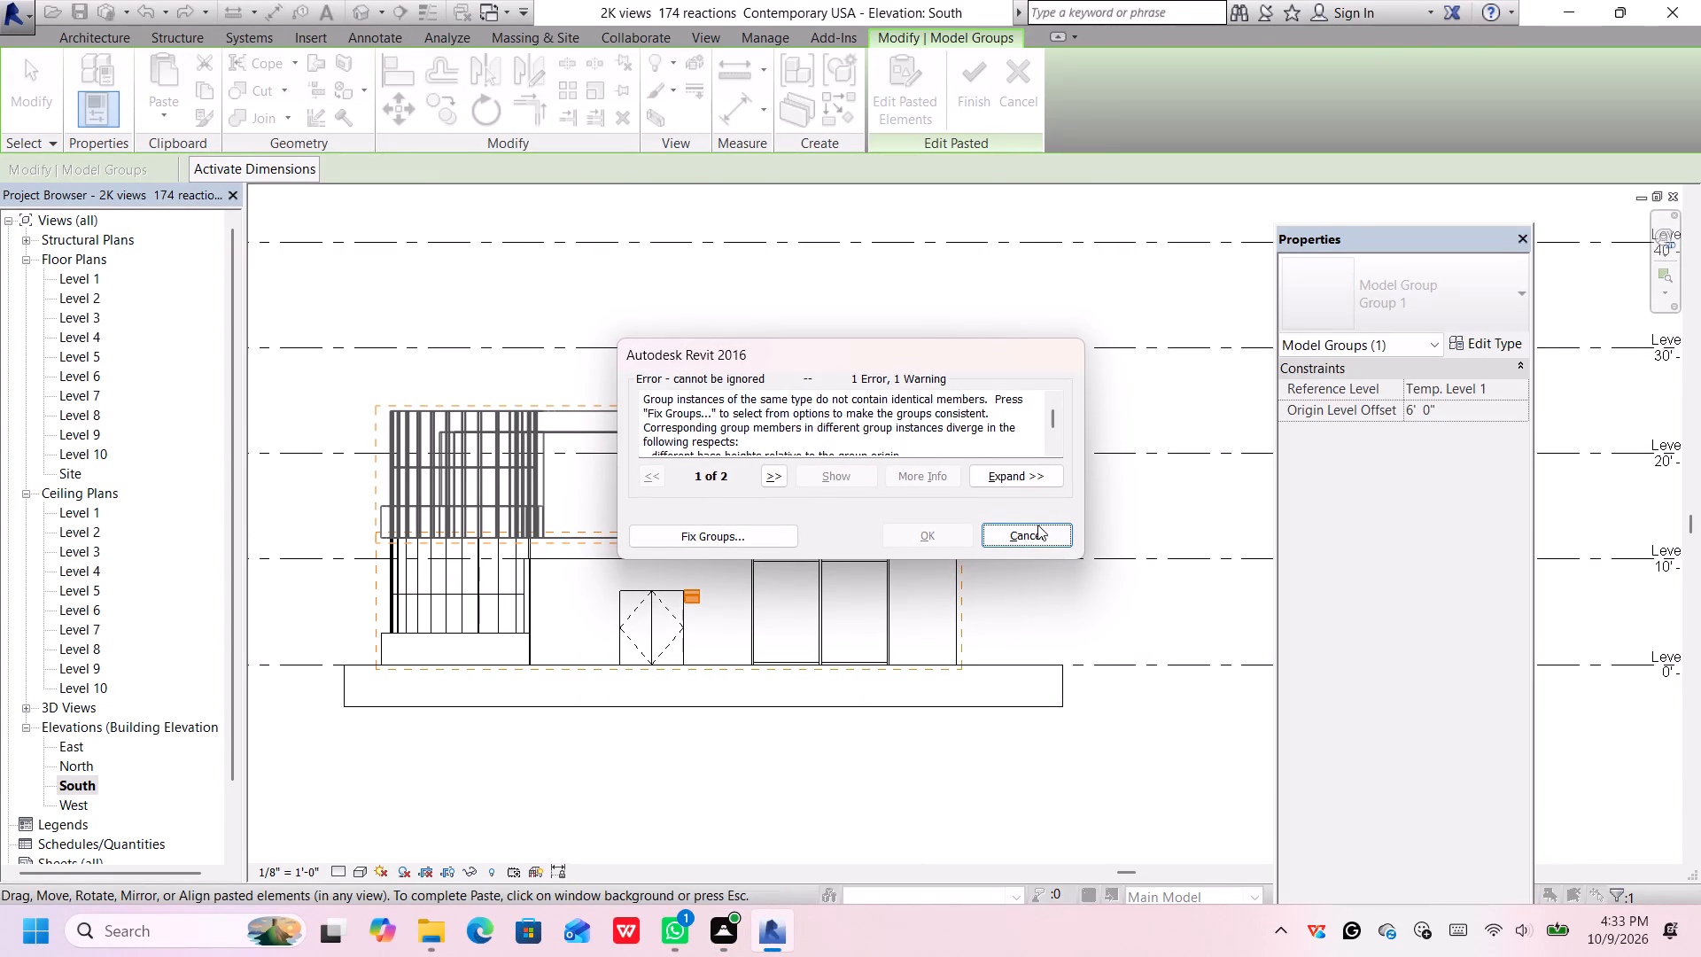
pyautogui.click(1037, 530)
pyautogui.click(987, 559)
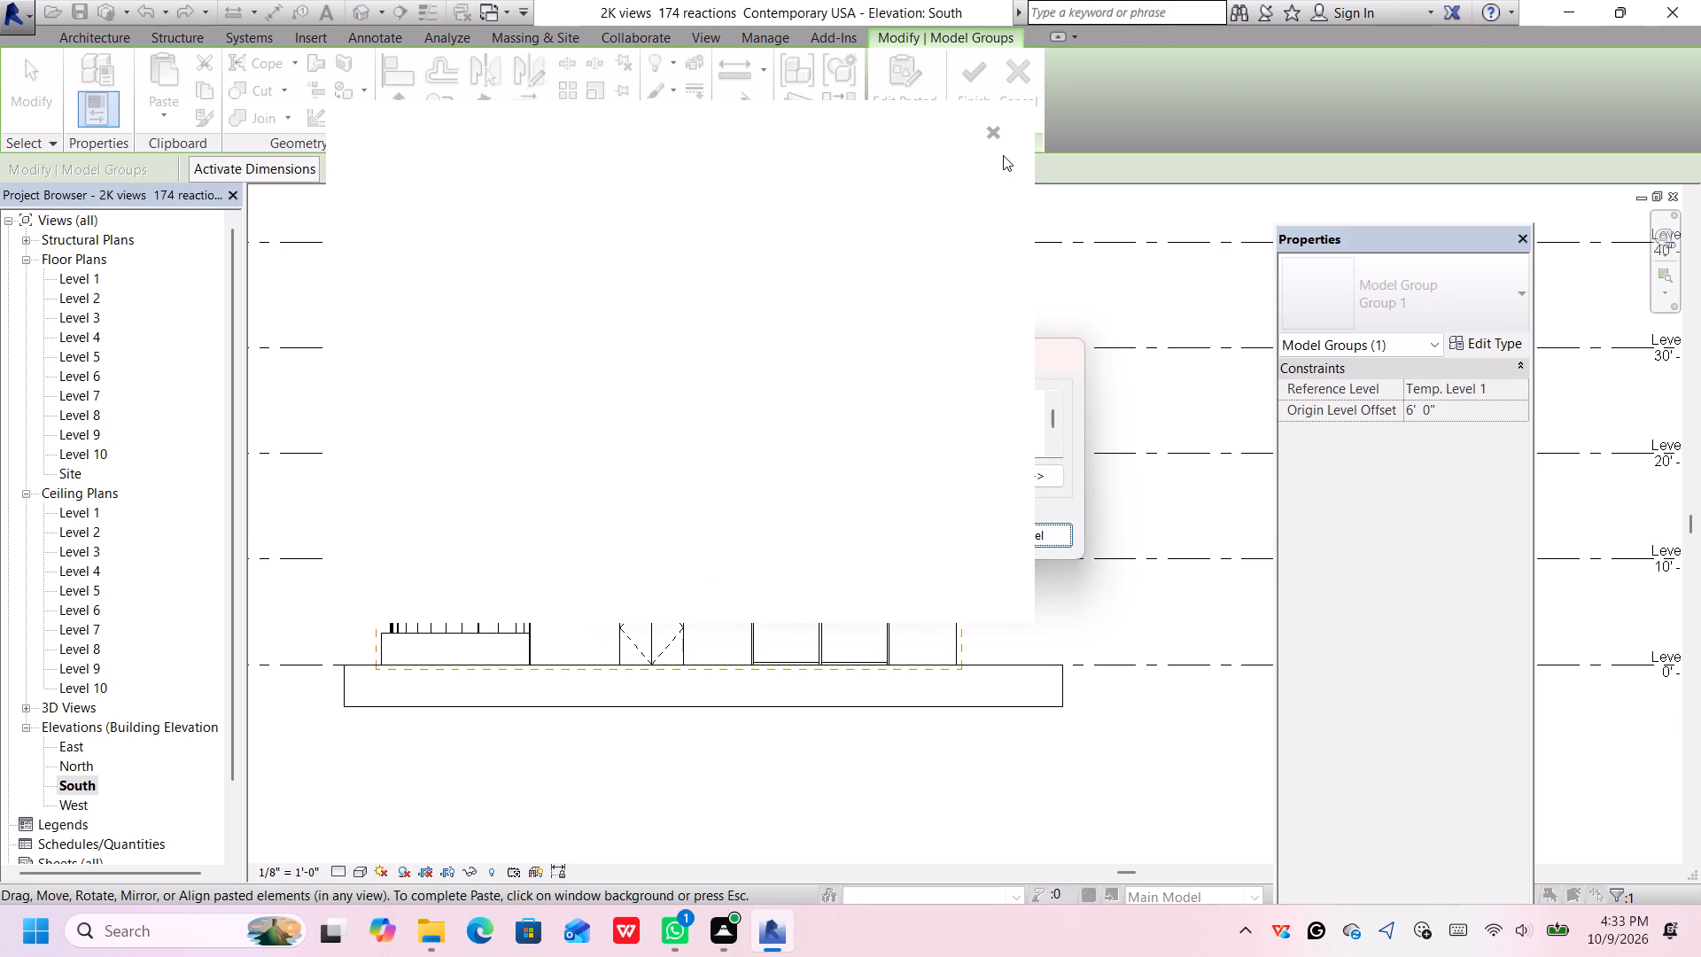
pyautogui.click(993, 134)
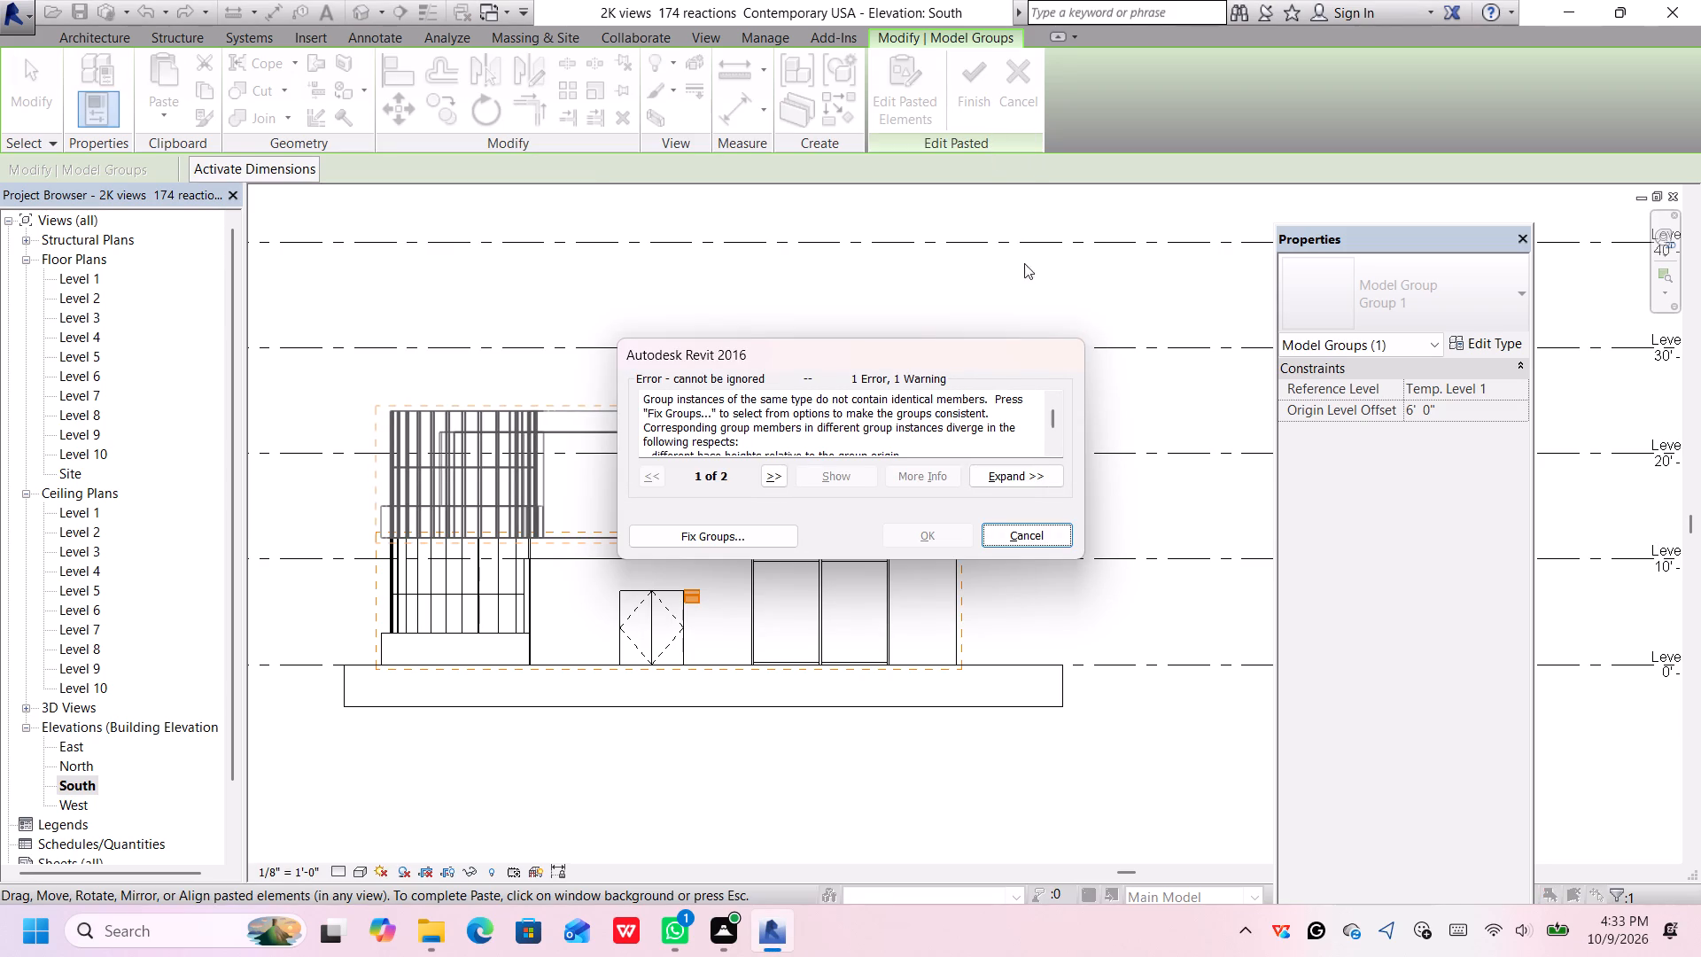
pyautogui.moveTo(754, 541); pyautogui.dragTo(759, 529)
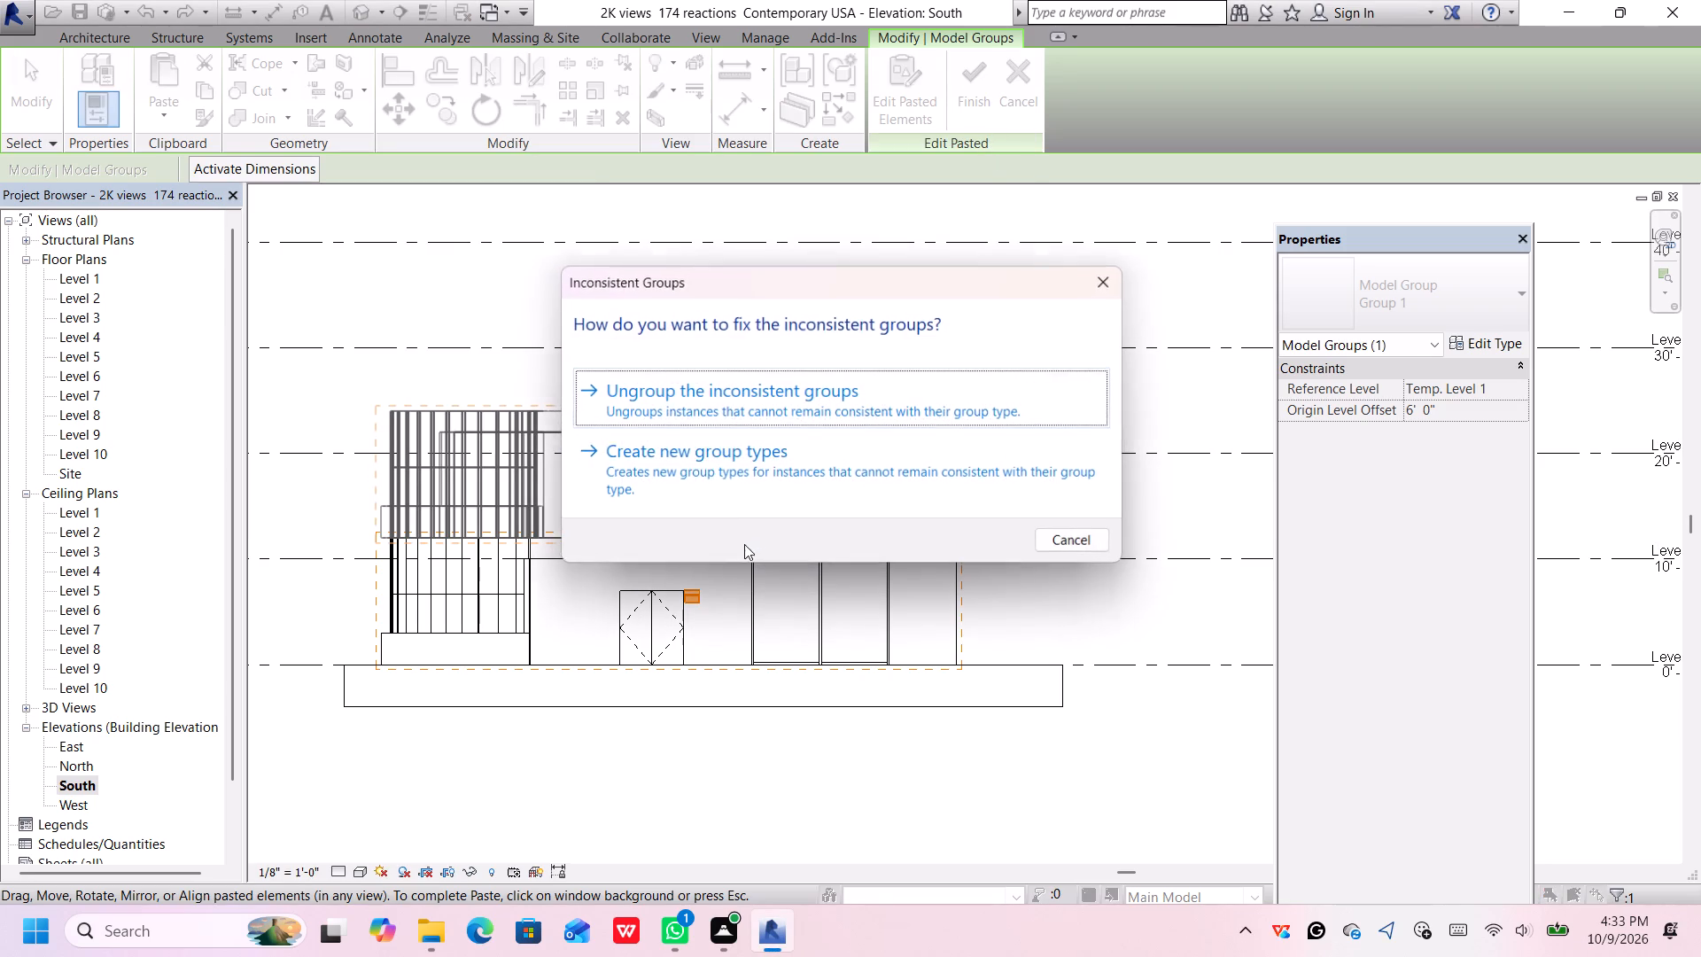
pyautogui.click(891, 424)
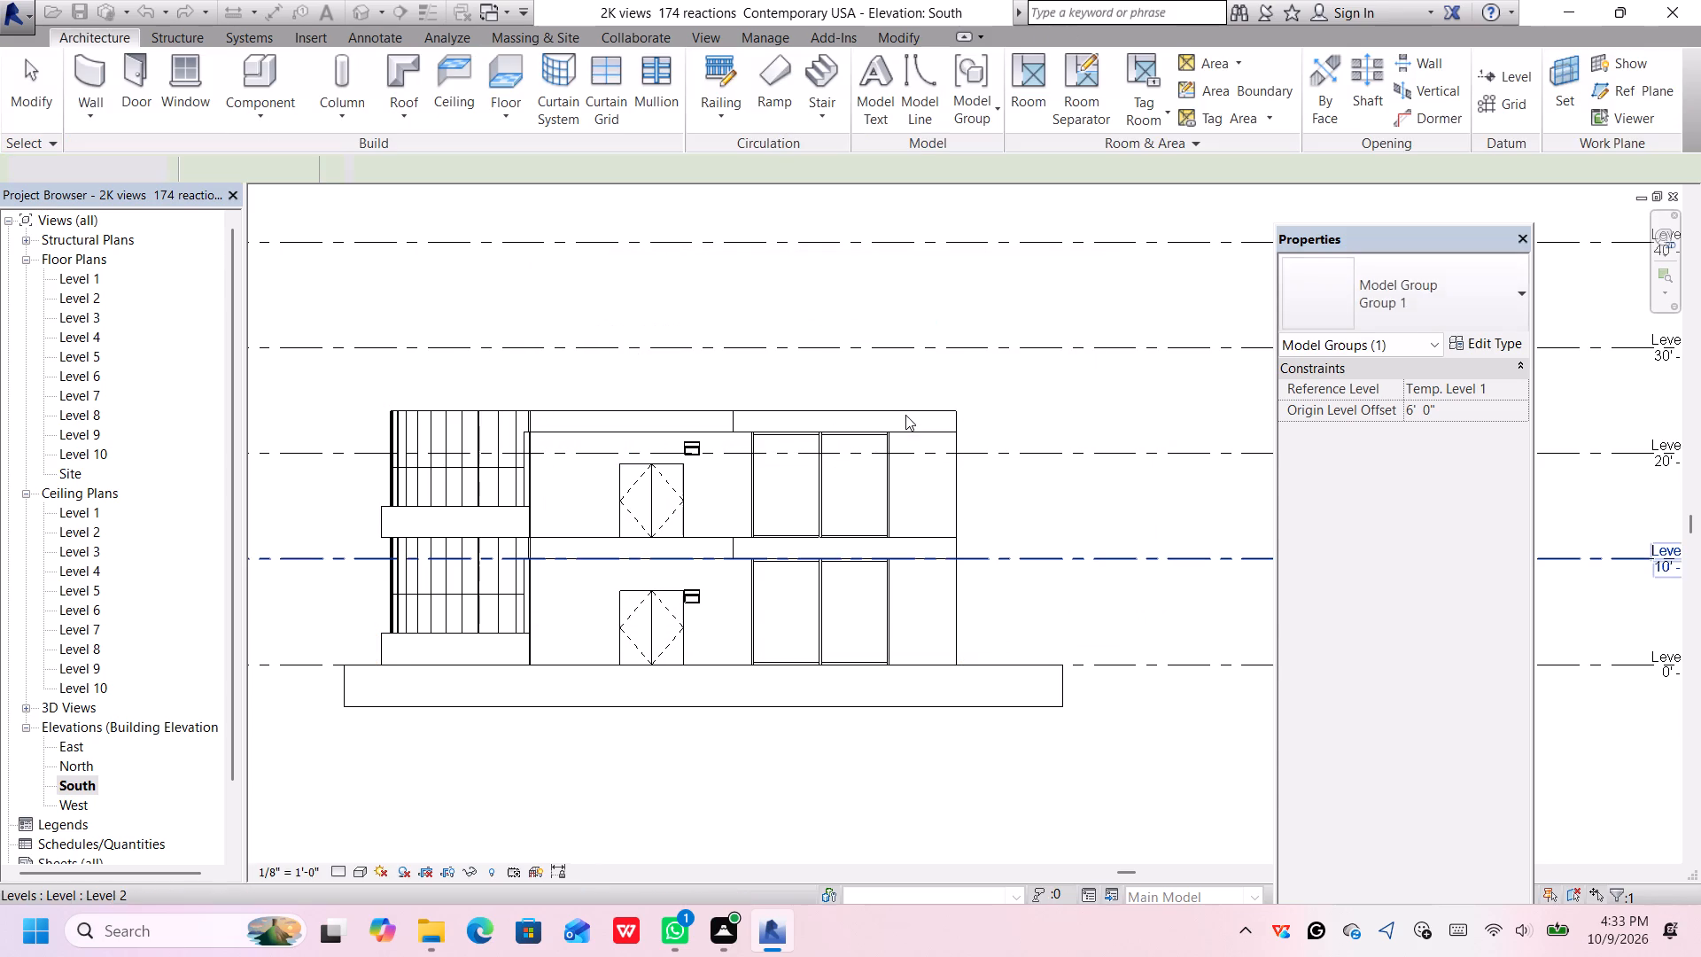
# Examine how the upper storey meets the storey below in the South elevation, checking the joint near the Level 2 line.
pyautogui.scroll(-1, 935, 572)
pyautogui.scroll(2, 937, 572)
pyautogui.scroll(1, 1037, 585)
pyautogui.scroll(-2, 1037, 585)
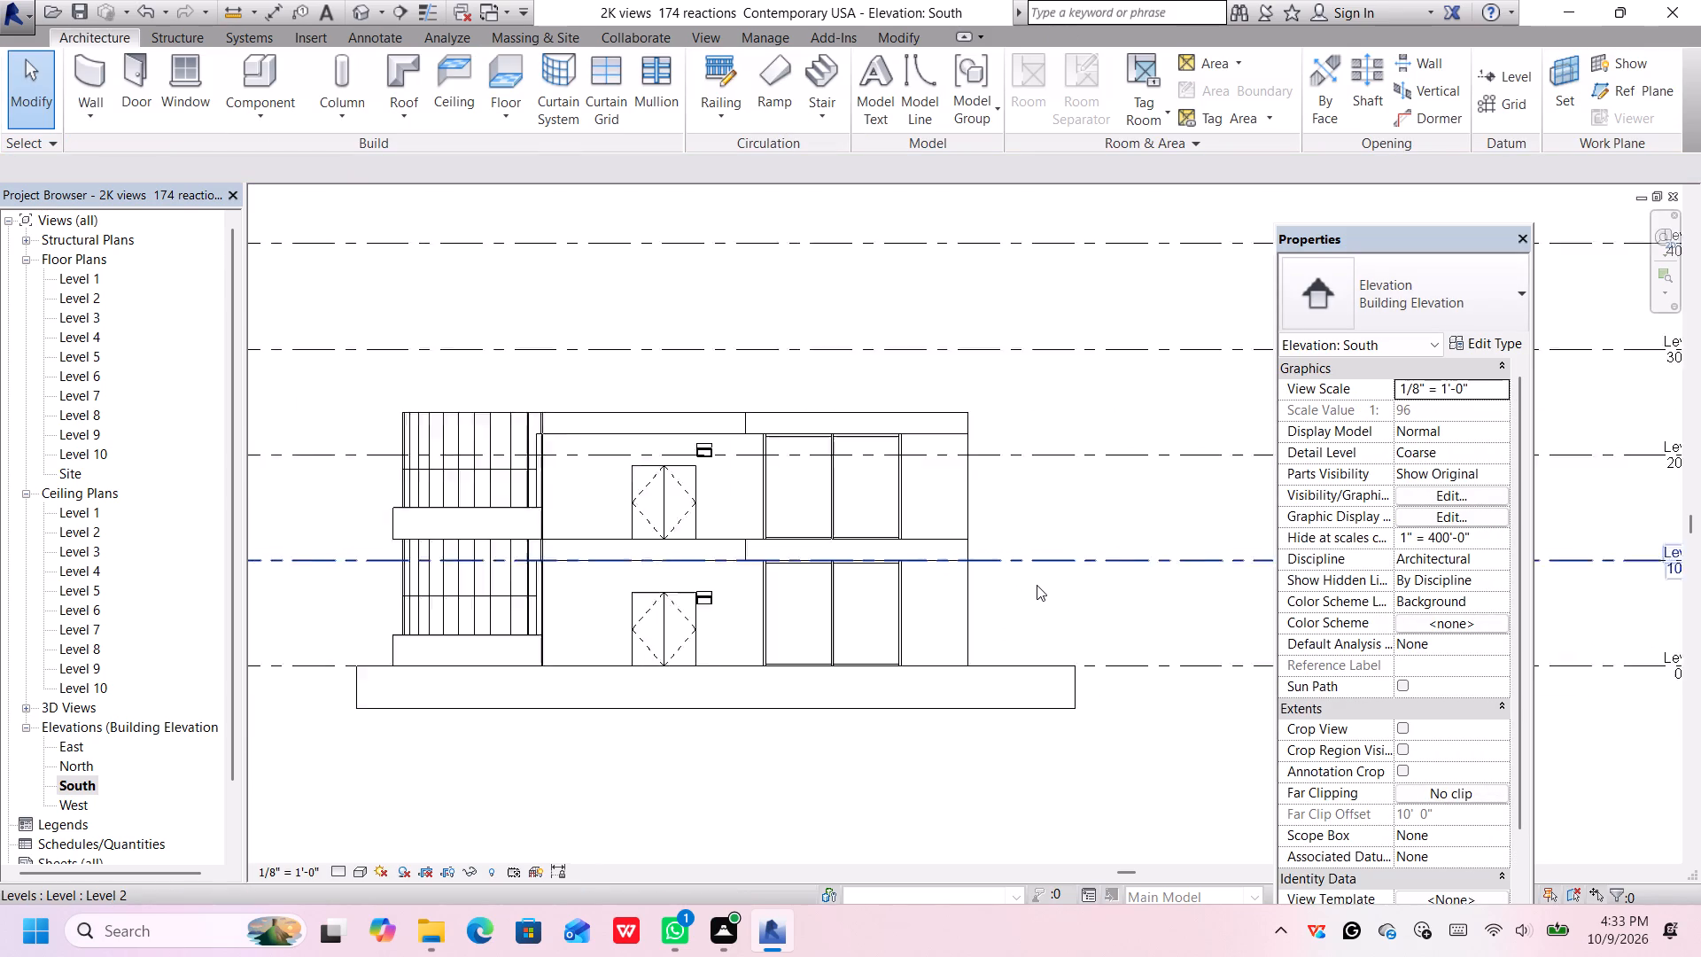
pyautogui.scroll(-3, 1037, 585)
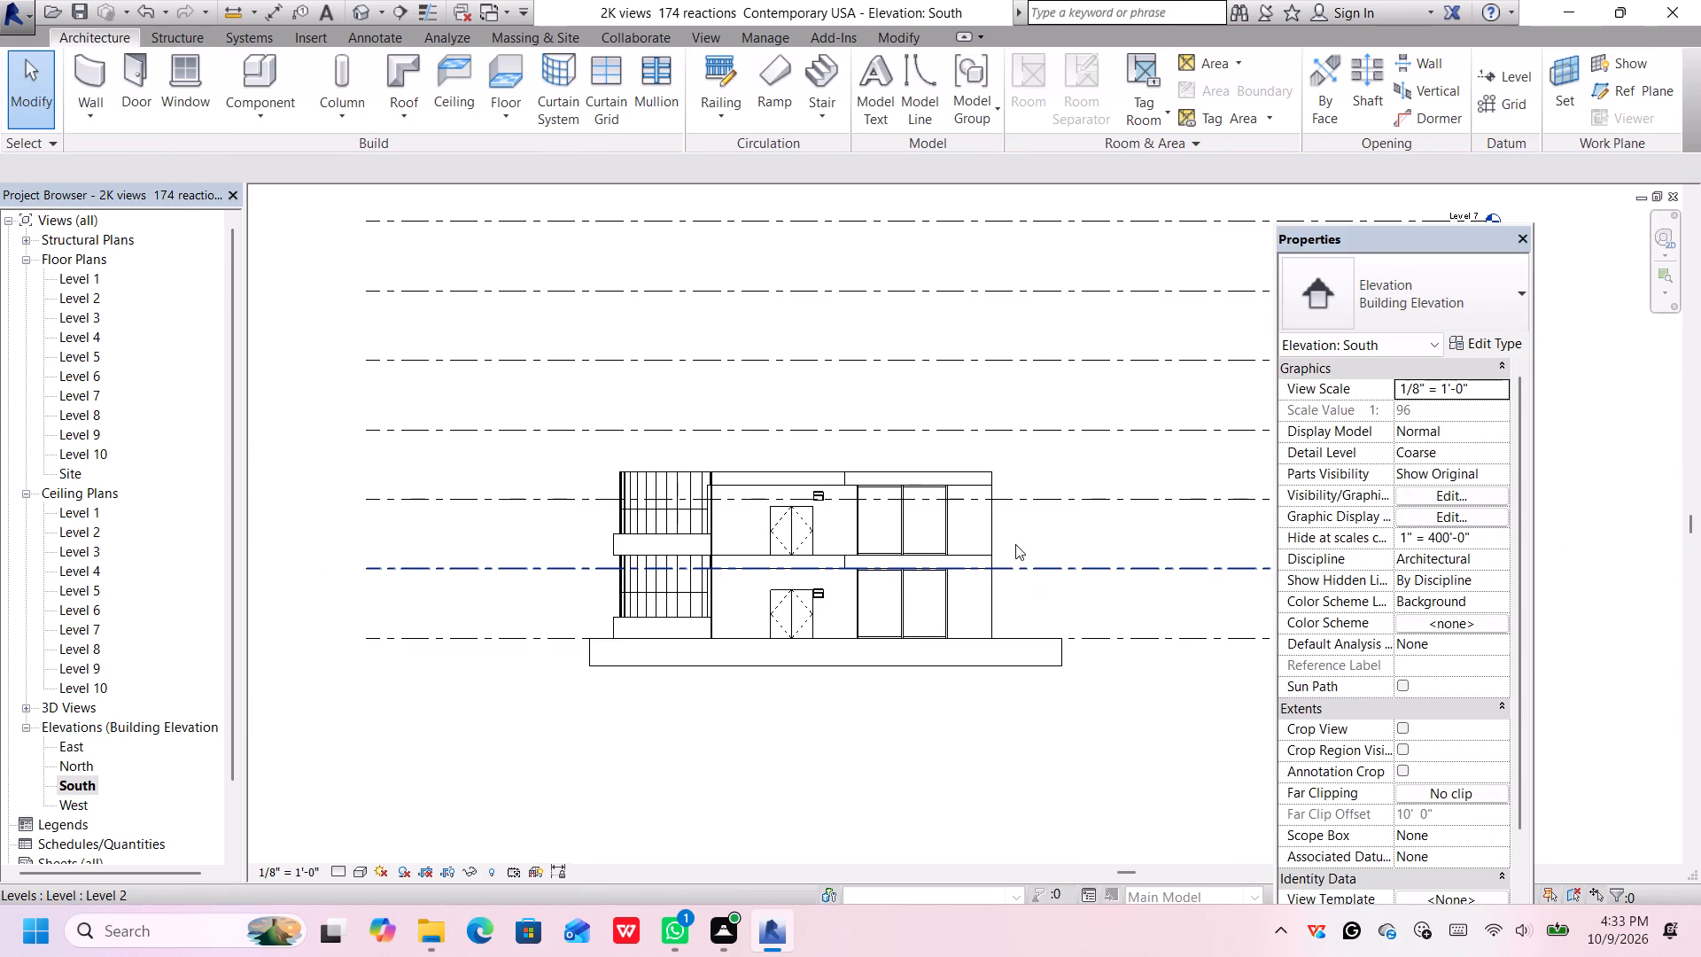
pyautogui.scroll(7, 977, 560)
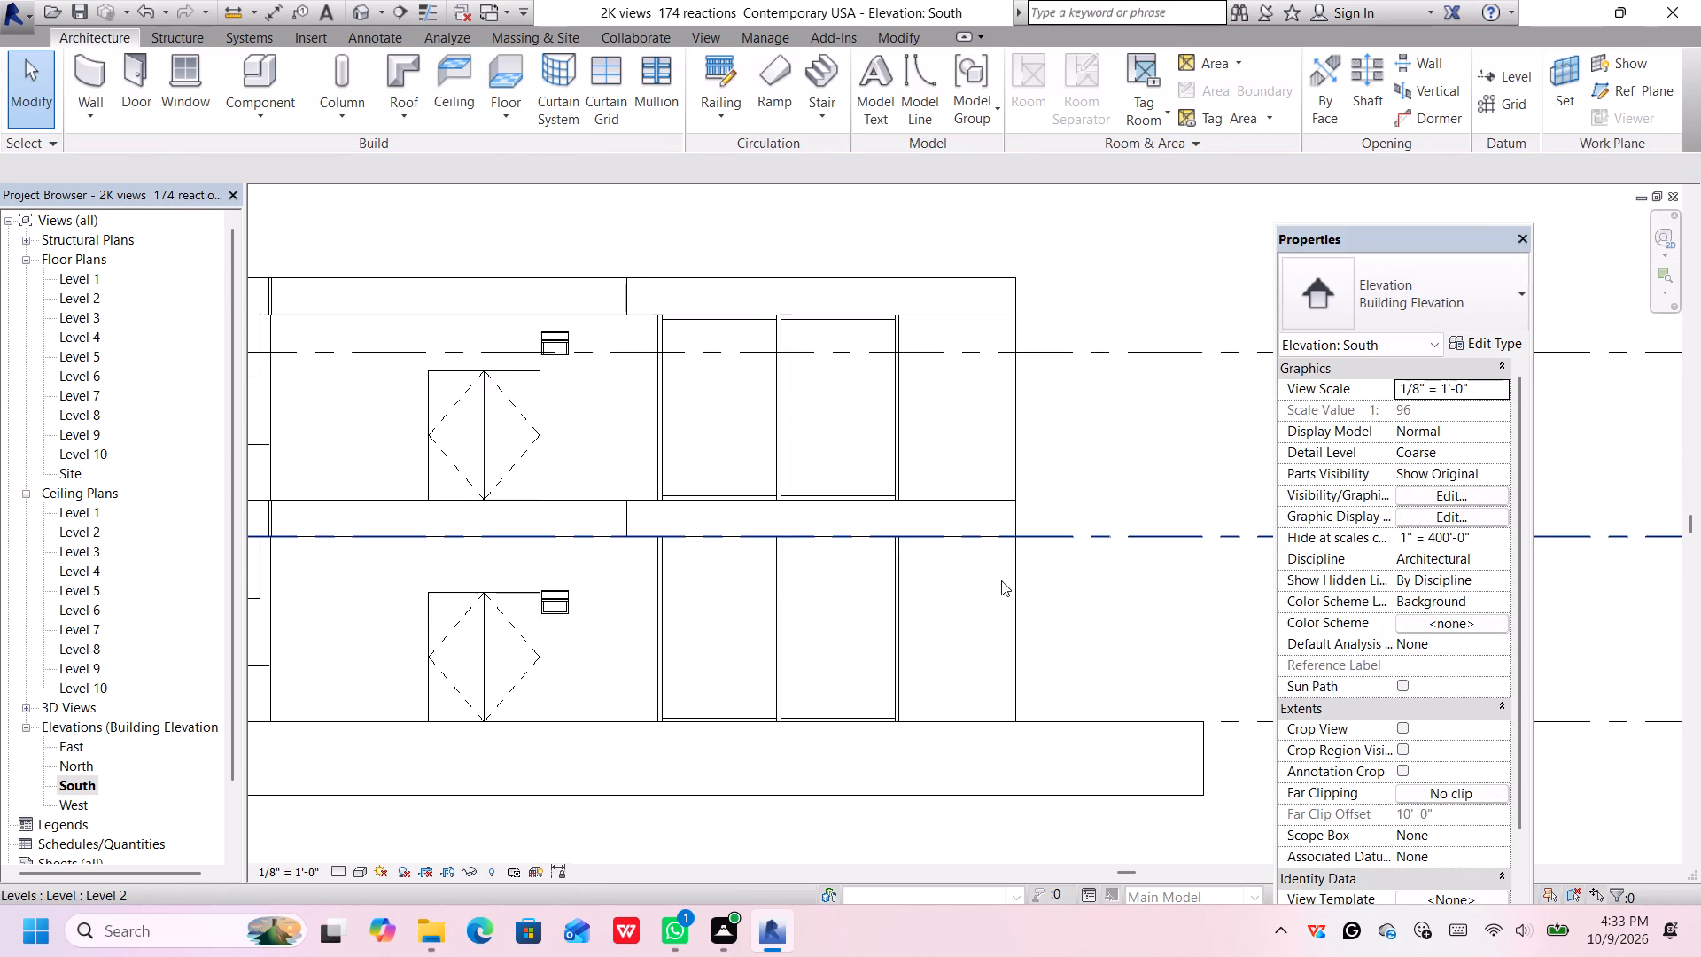
pyautogui.scroll(10, 1001, 575)
pyautogui.scroll(9, 1033, 510)
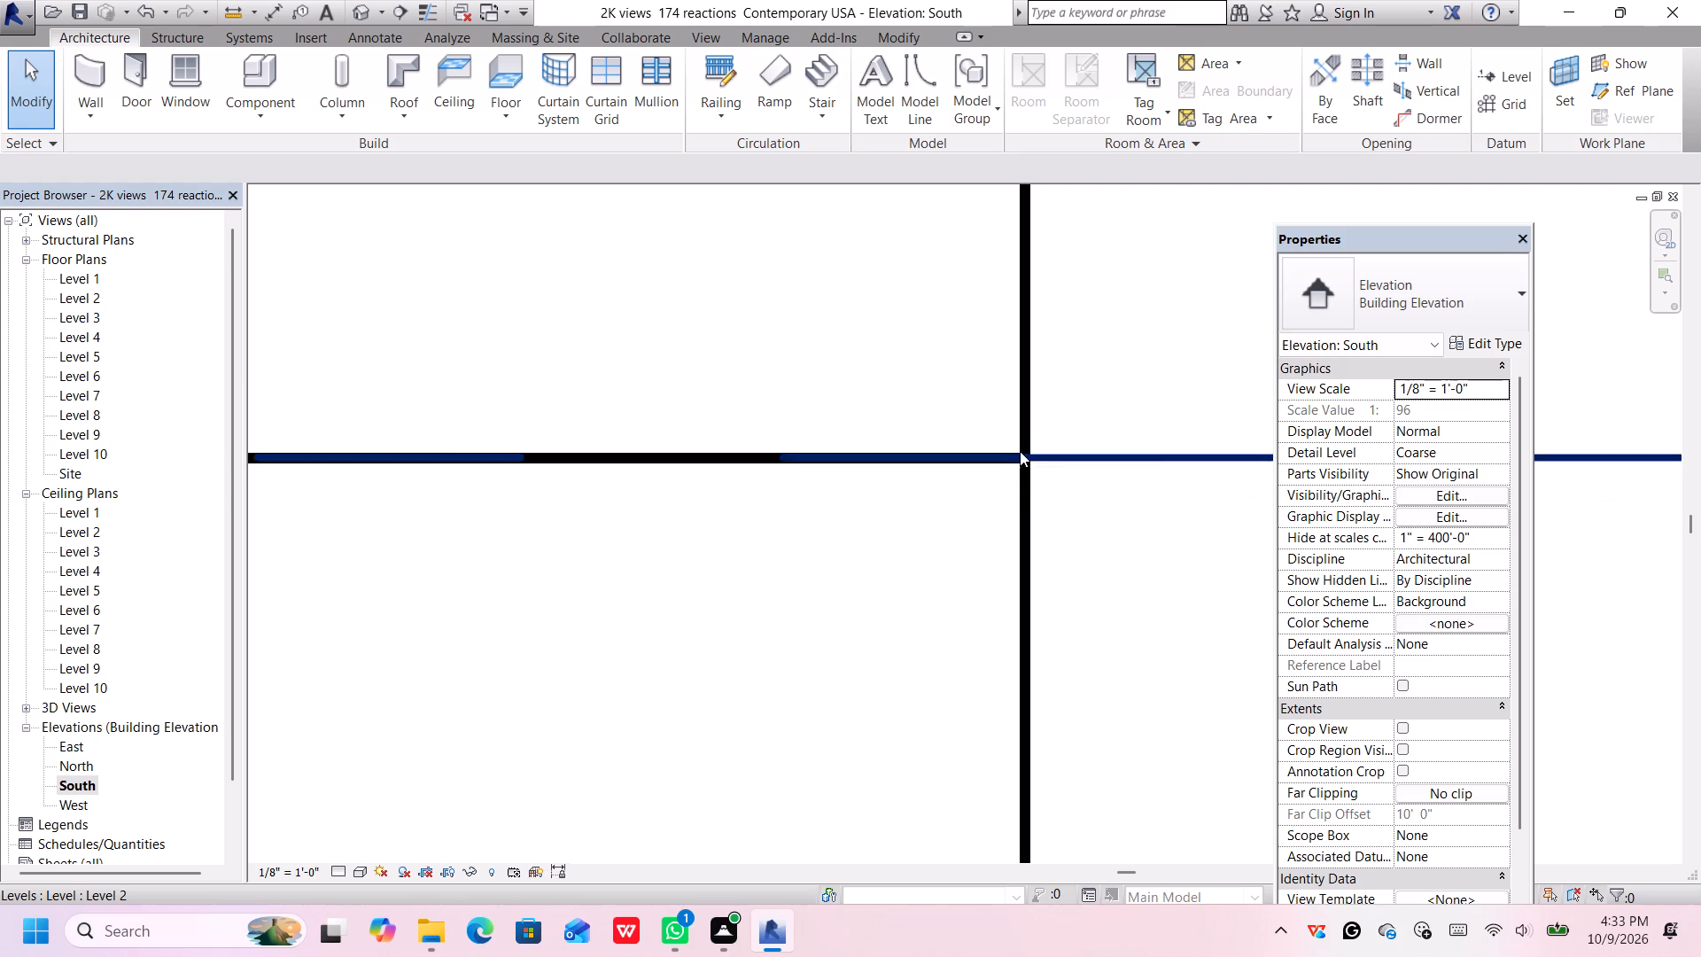
pyautogui.scroll(1, 1020, 451)
pyautogui.scroll(-19, 1020, 461)
pyautogui.scroll(1, 1020, 463)
pyautogui.scroll(-7, 1020, 463)
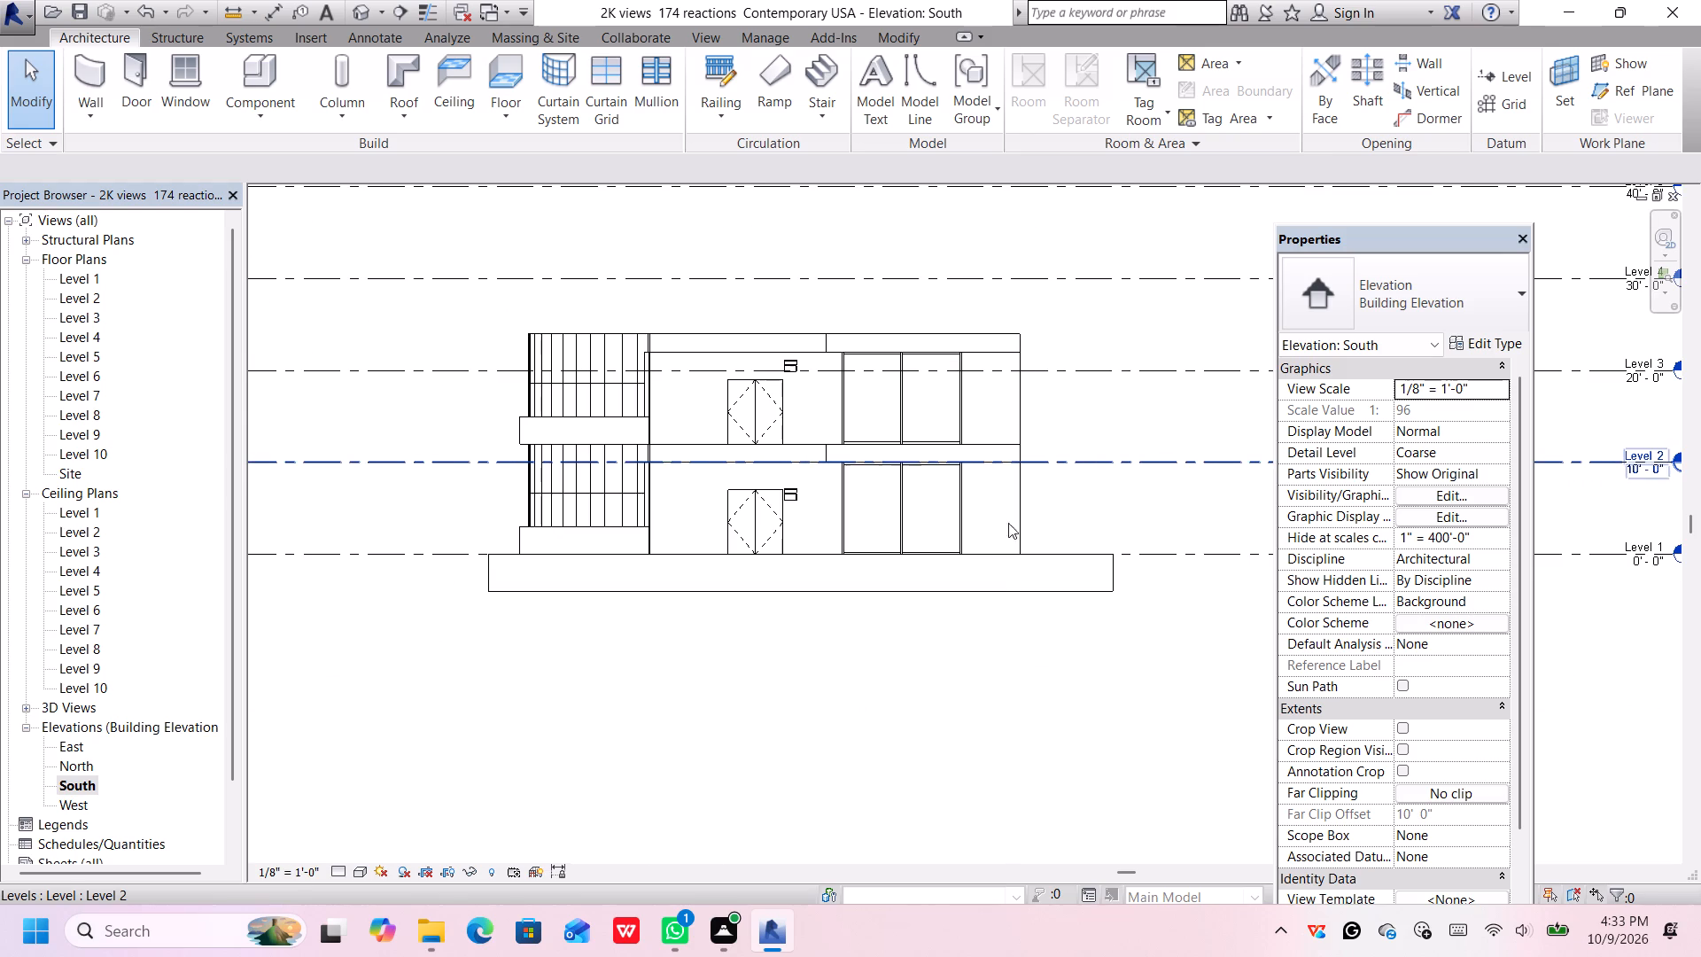
pyautogui.click(961, 739)
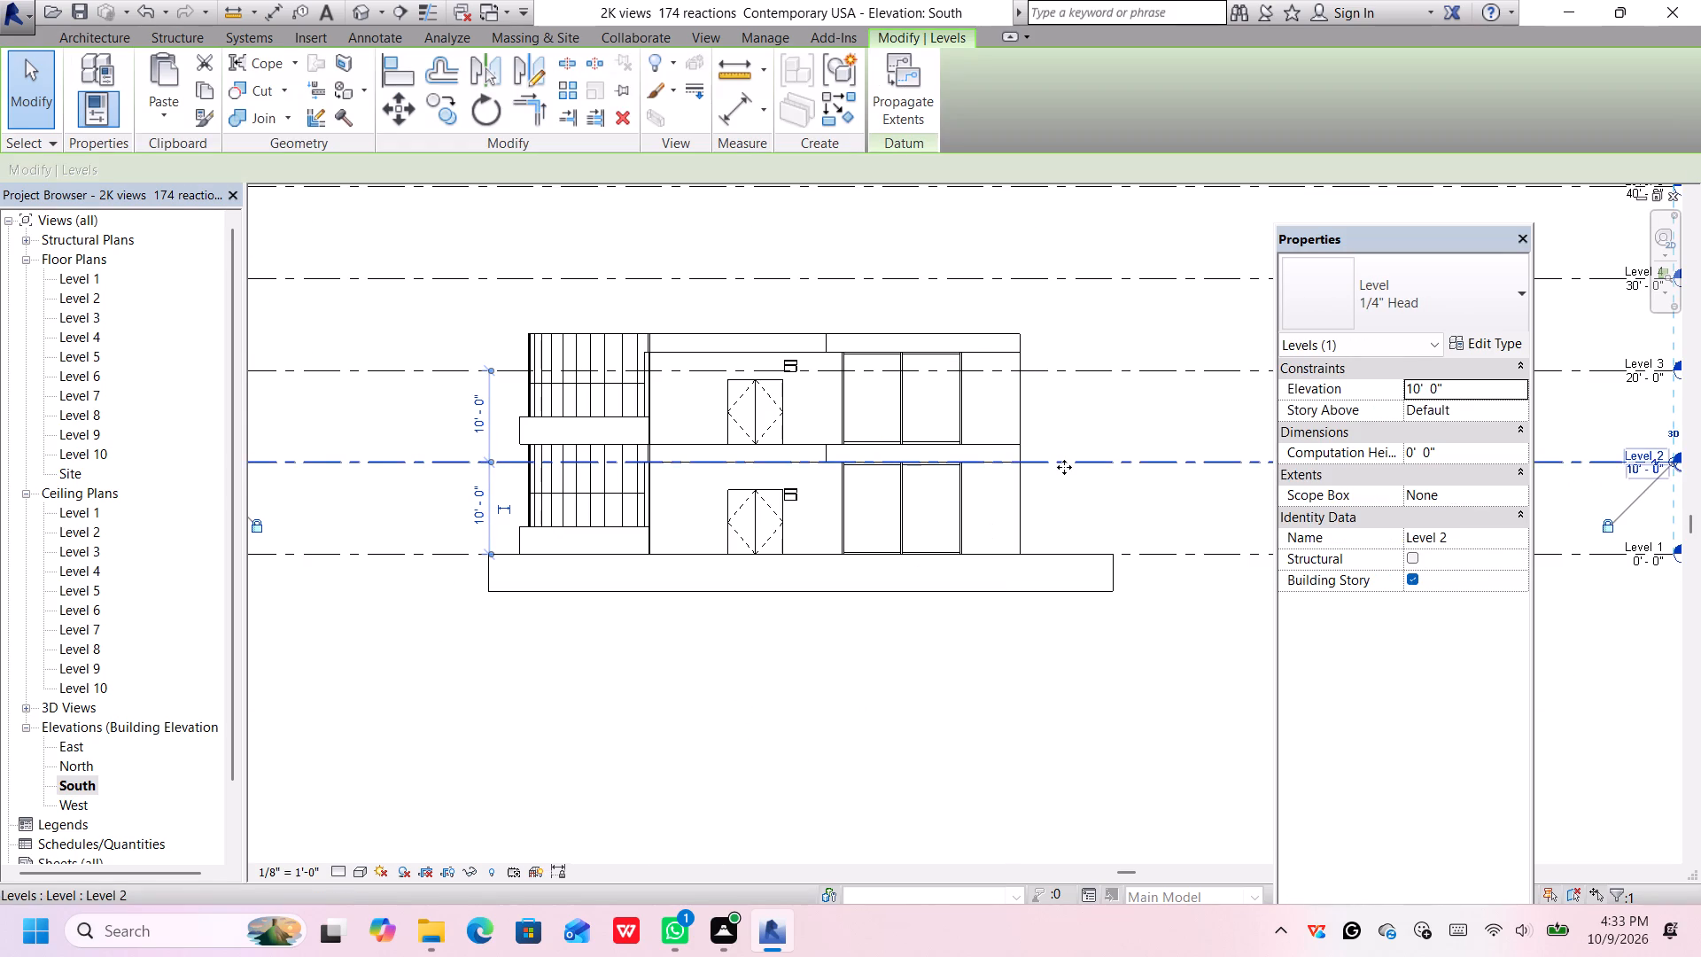
pyautogui.scroll(1, 1064, 467)
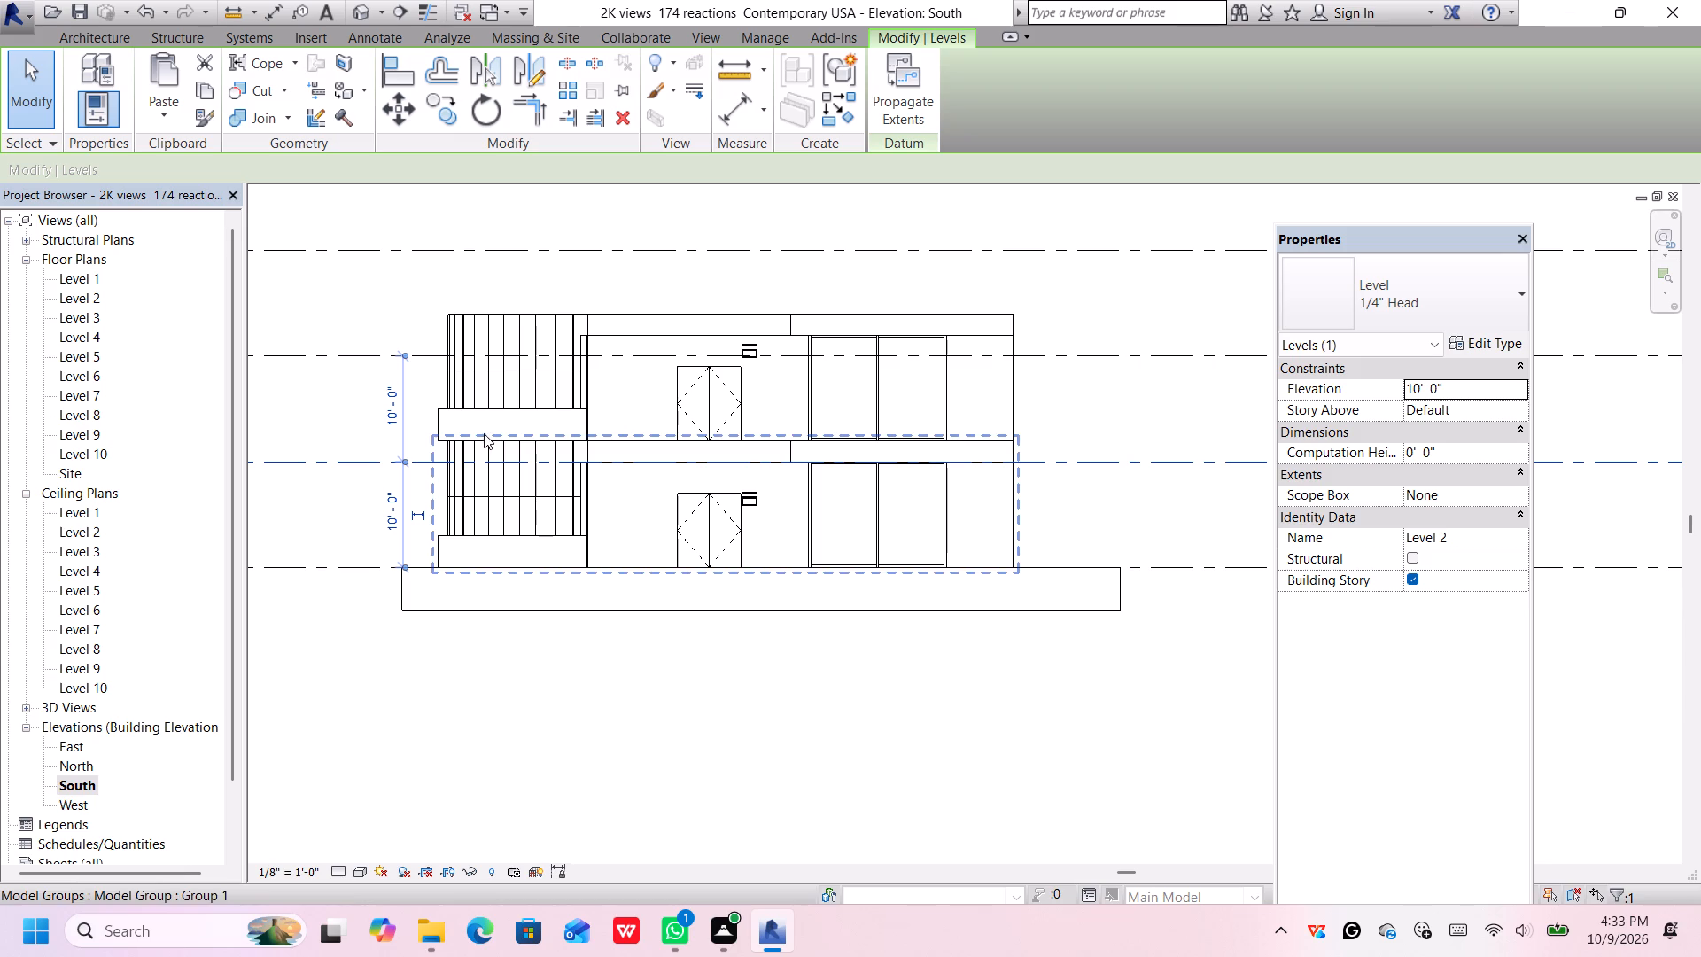
# Delete both pieces of the low Generic - 8" wall around the base of the upper storey's glass cylinder.
pyautogui.click(472, 410)
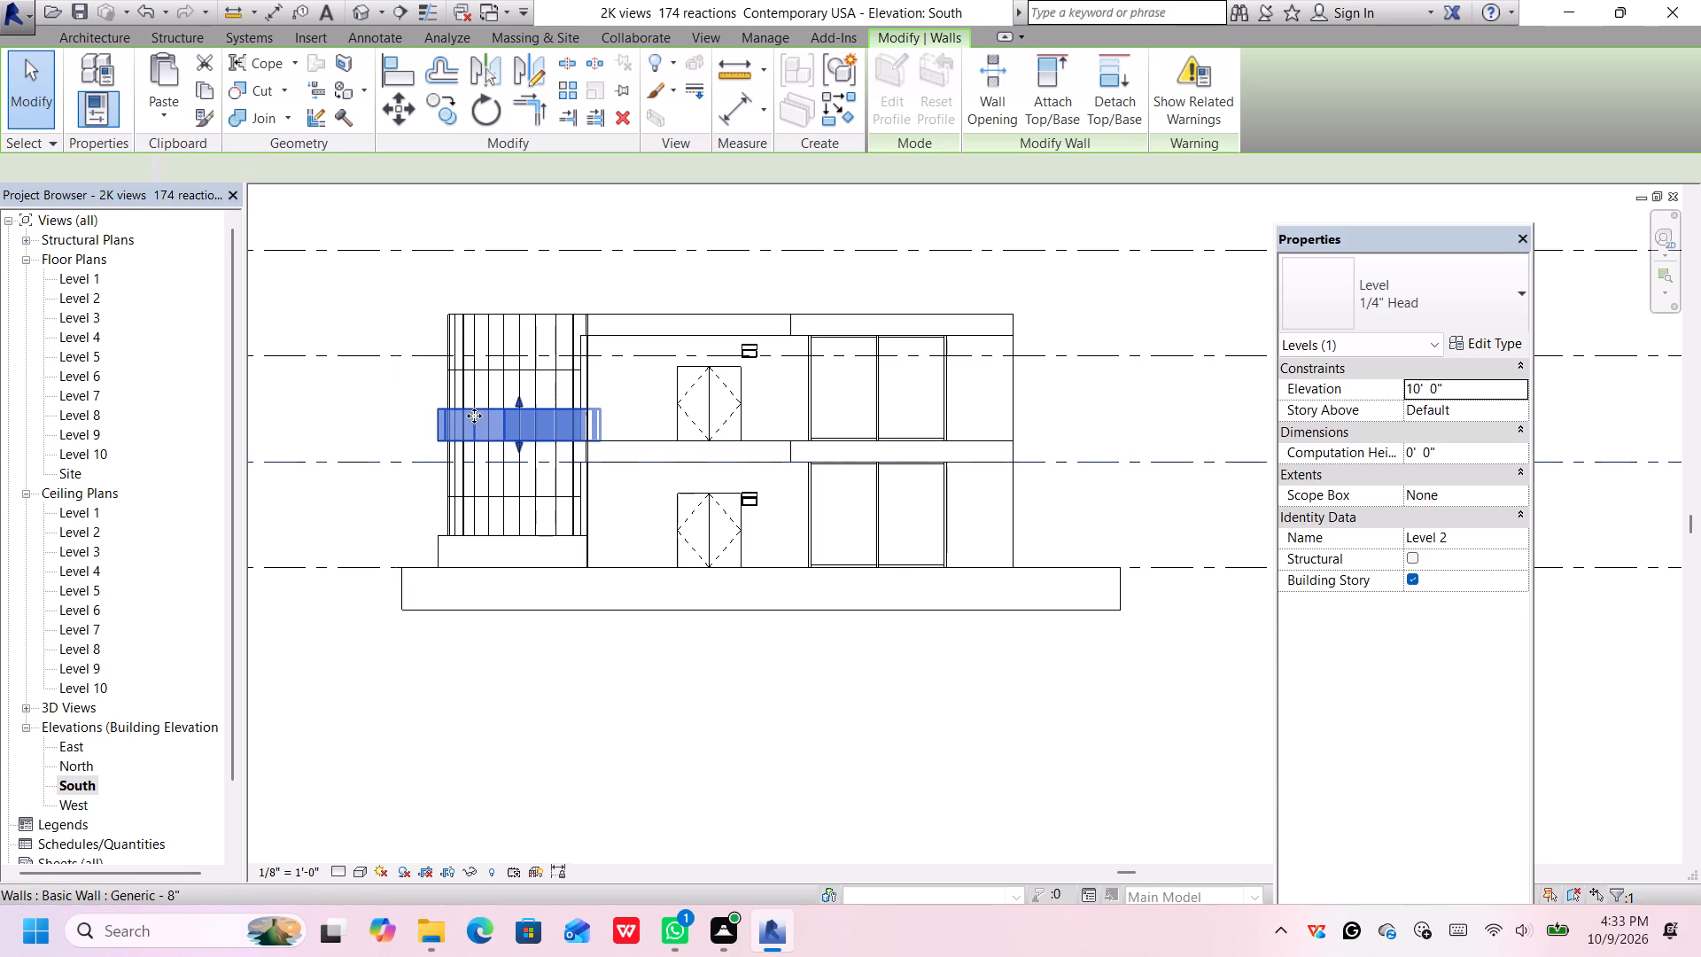
pyautogui.press('Delete')
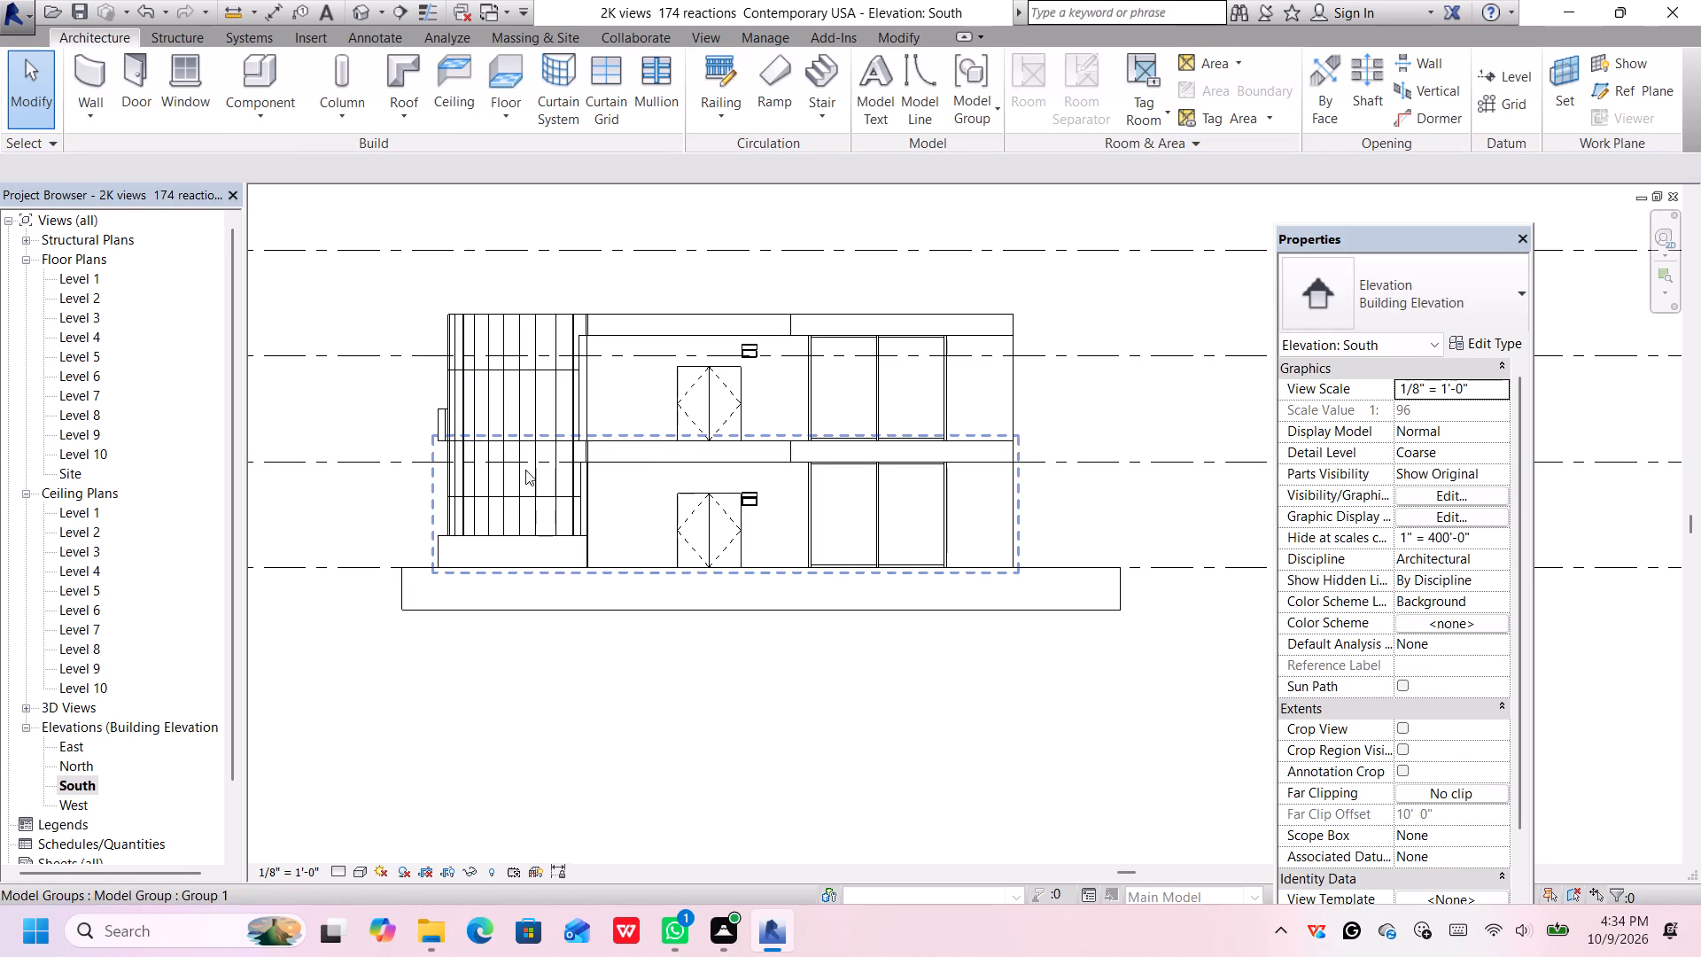
pyautogui.scroll(4, 444, 426)
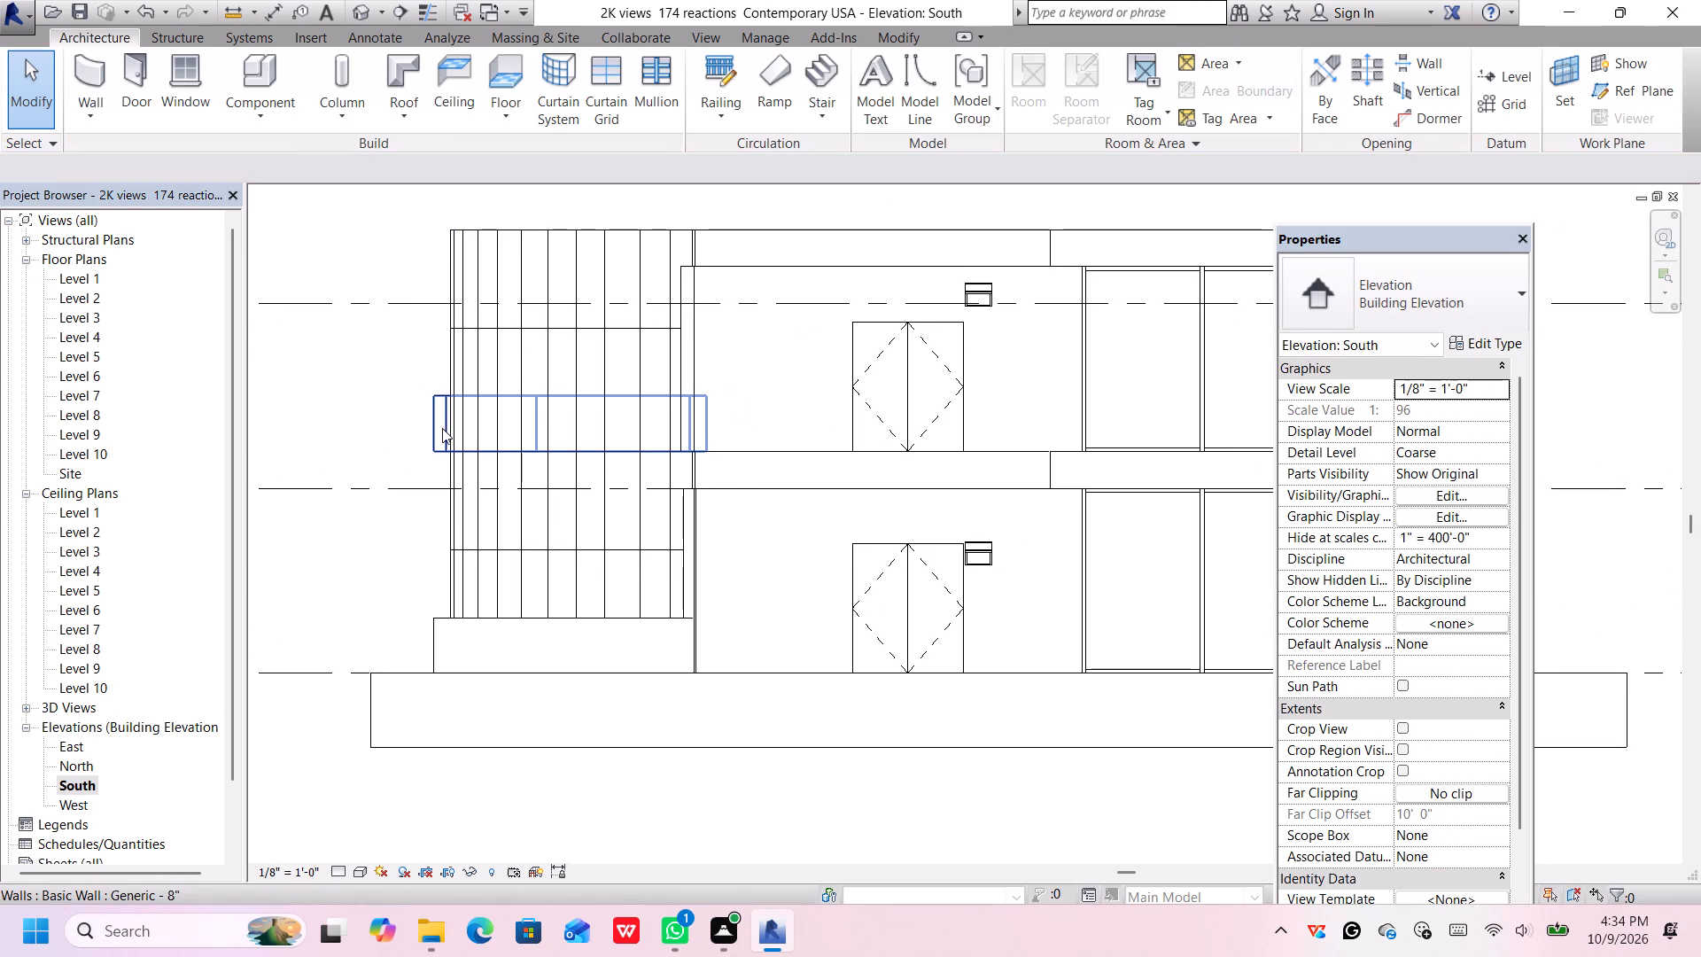
pyautogui.click(442, 428)
pyautogui.press('Delete')
pyautogui.scroll(-2, 594, 505)
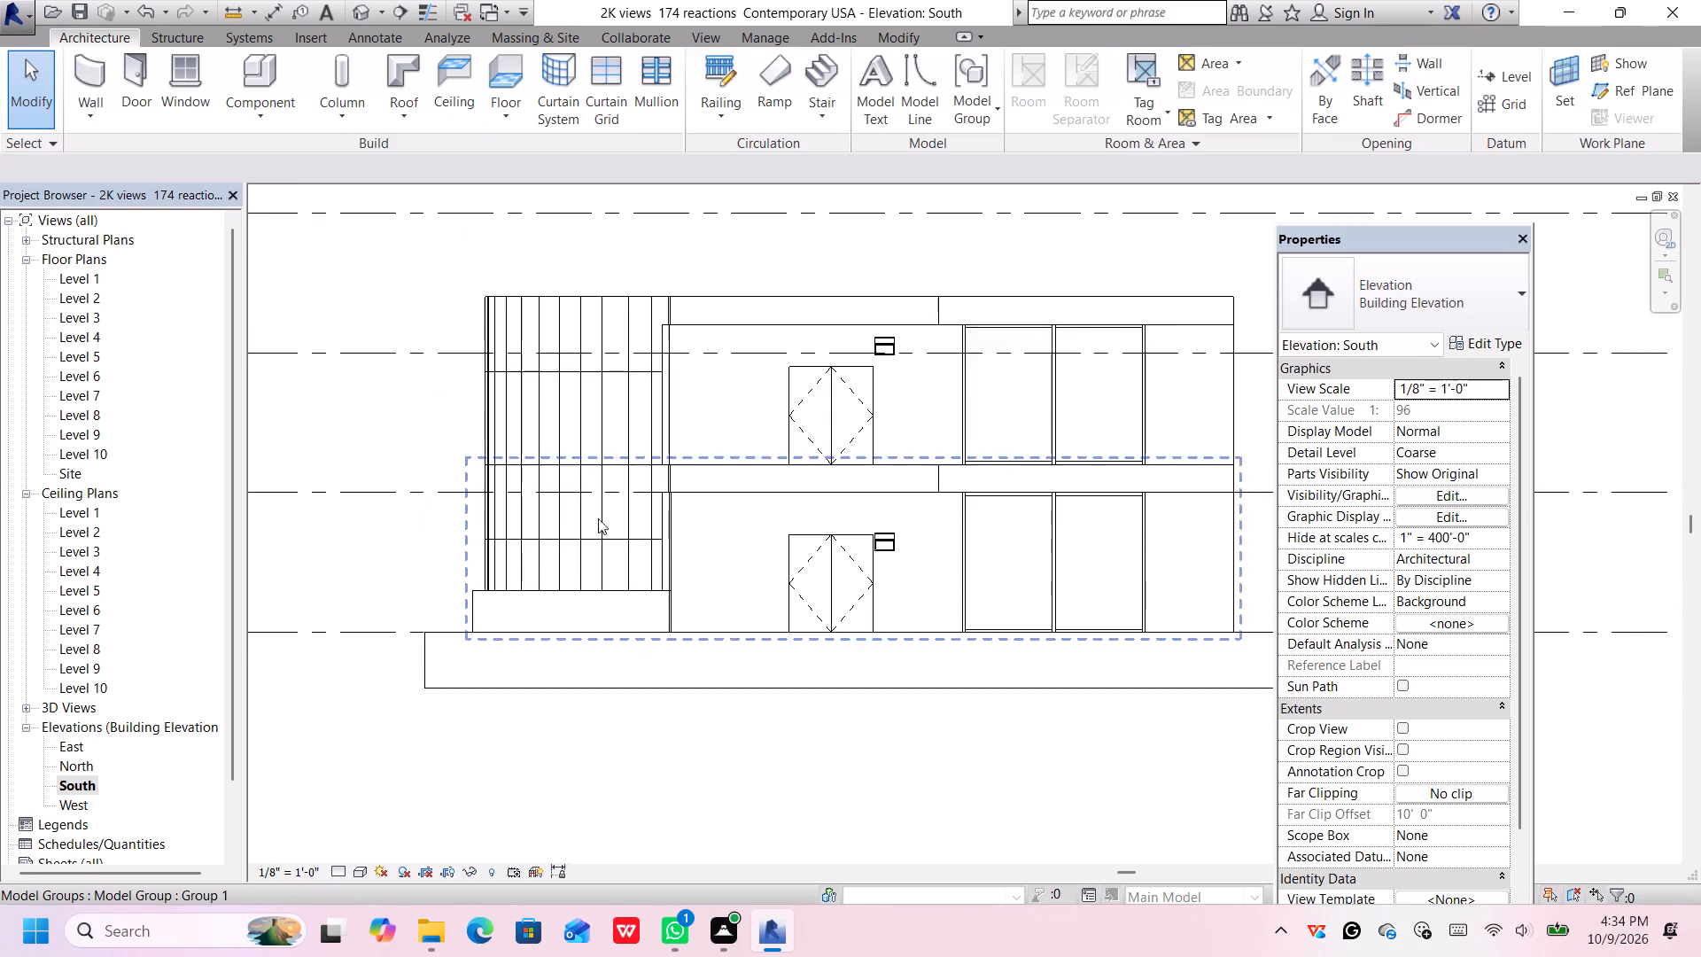
# Delete the Generic - 2' floor slab that roofs the upper storey, working in the 3D view.
pyautogui.scroll(-1, 598, 518)
pyautogui.scroll(-1, 990, 711)
pyautogui.moveTo(977, 708); pyautogui.dragTo(955, 704, button='middle')
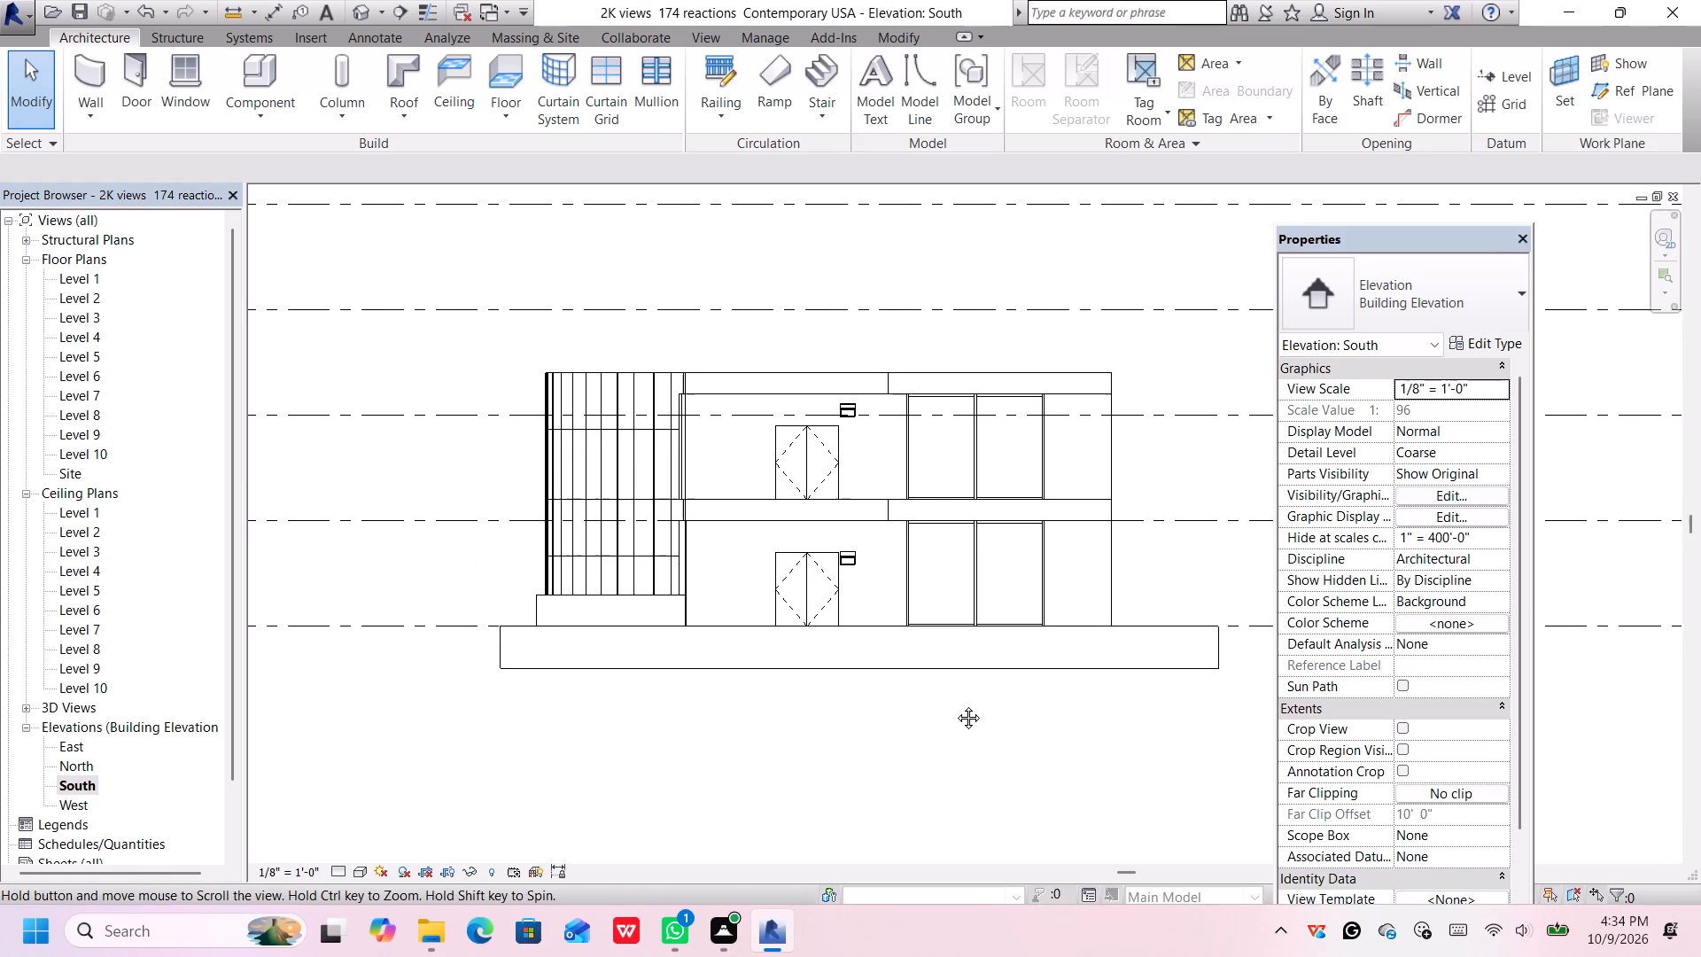
pyautogui.moveTo(955, 704); pyautogui.dragTo(930, 702, button='middle')
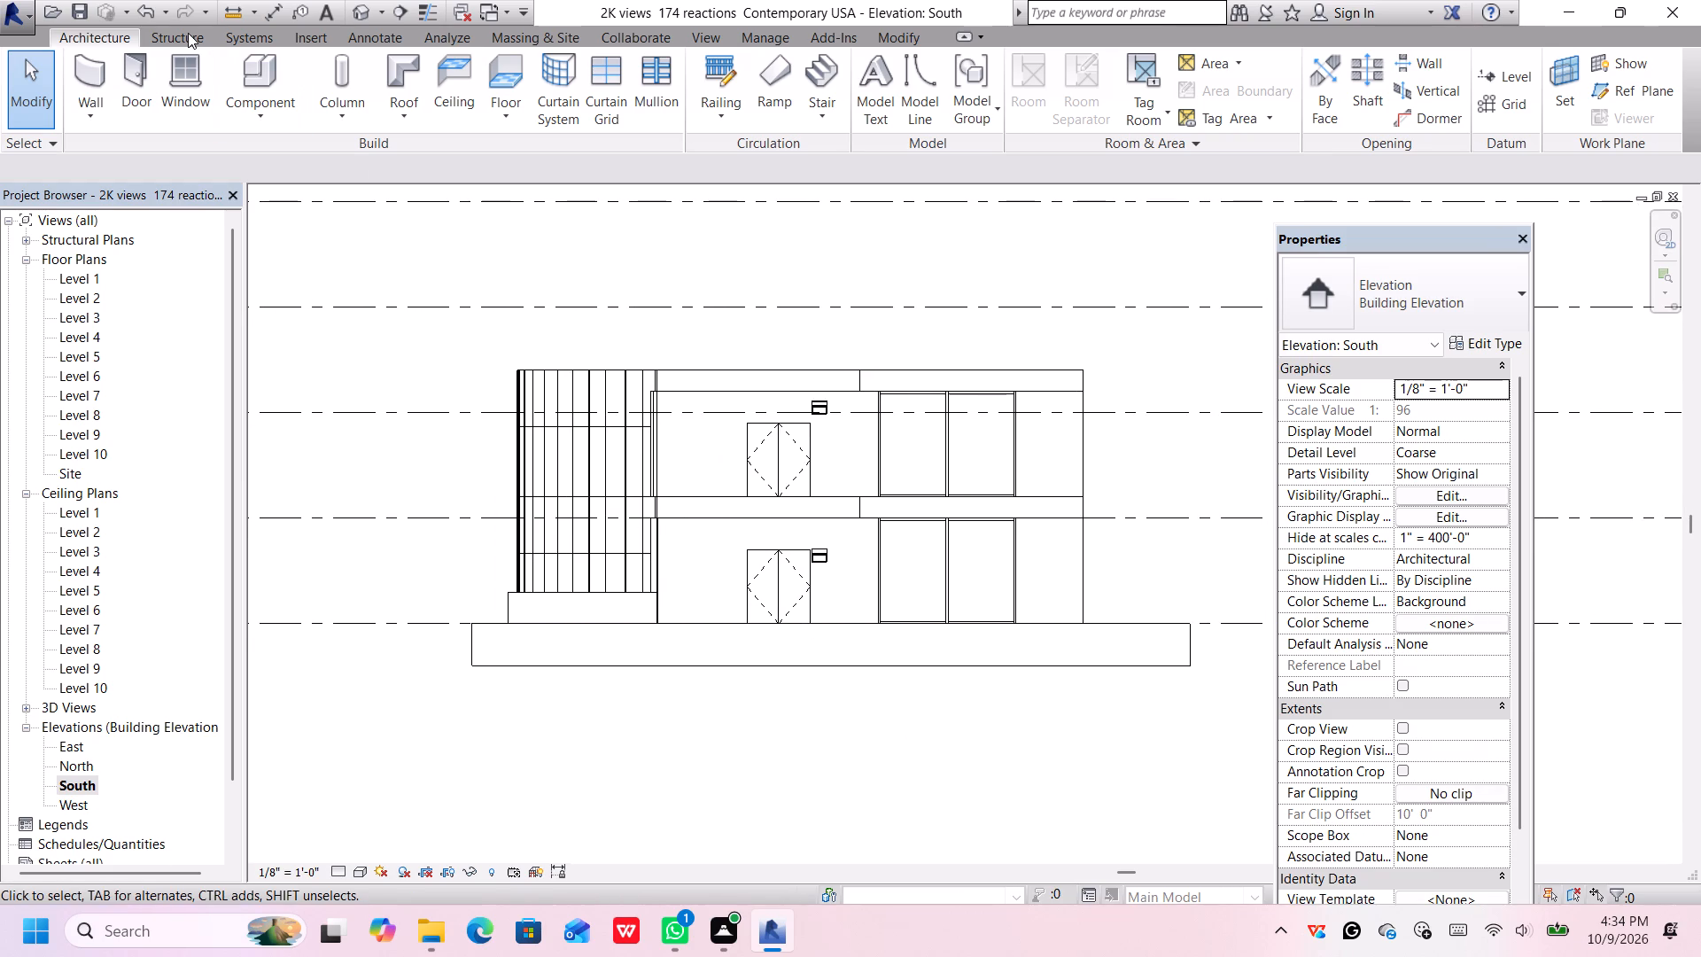
pyautogui.click(363, 4)
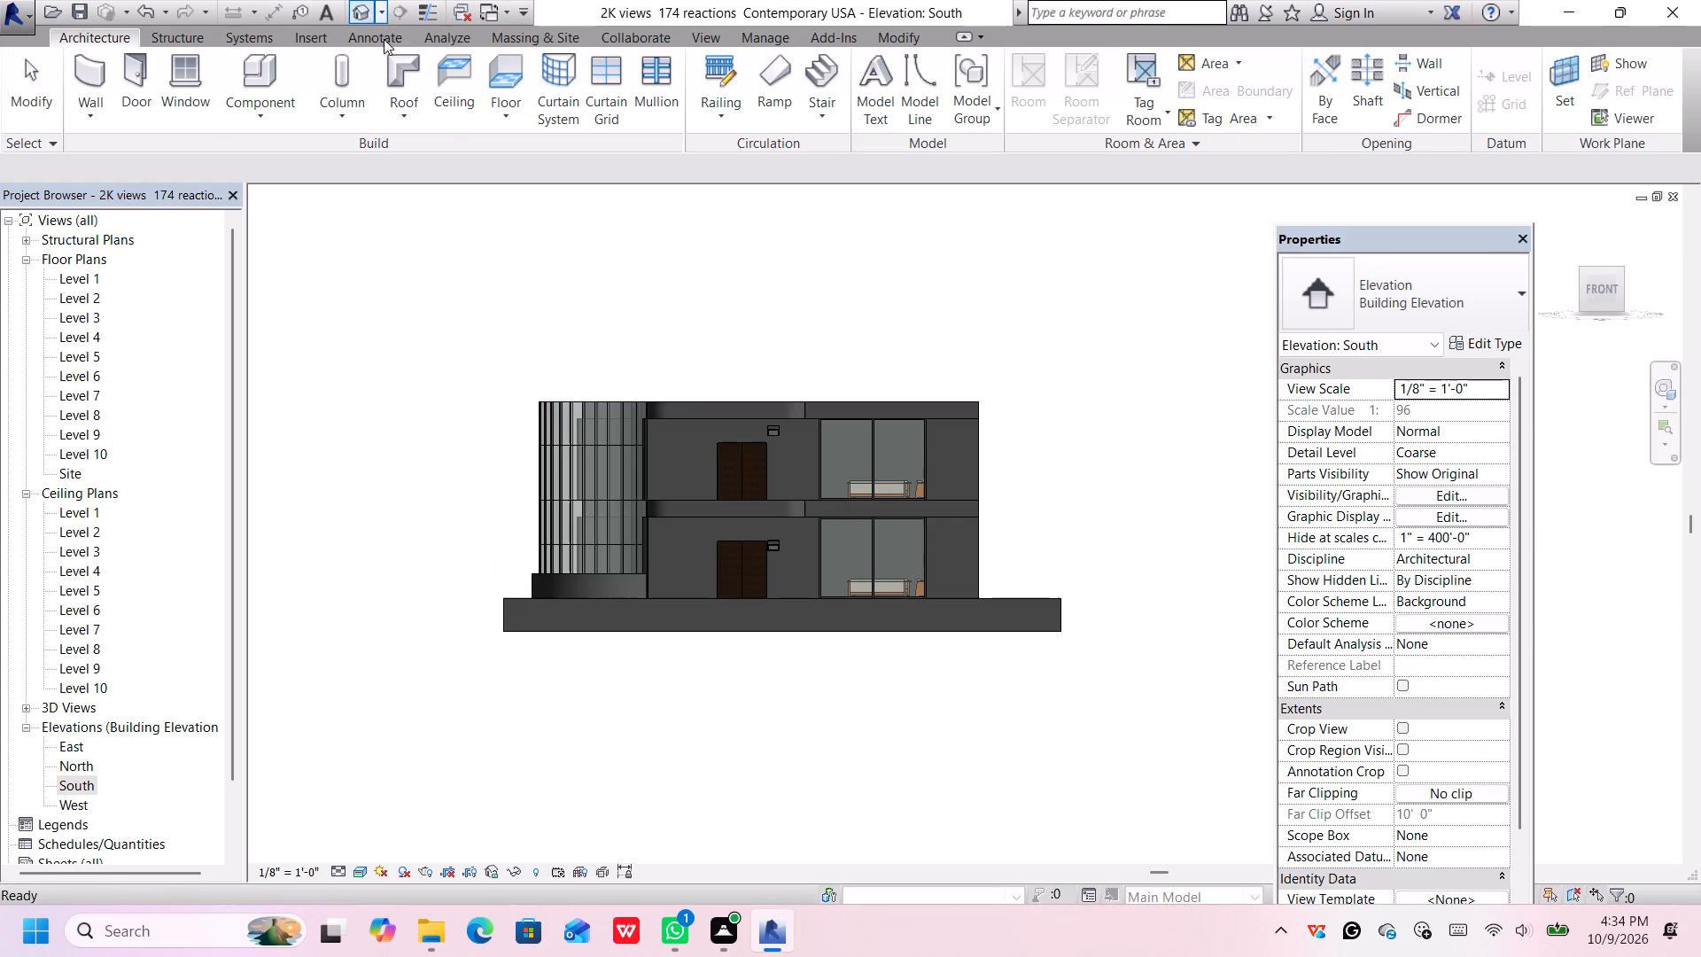
pyautogui.moveTo(1048, 386); pyautogui.dragTo(1046, 389, button='middle')
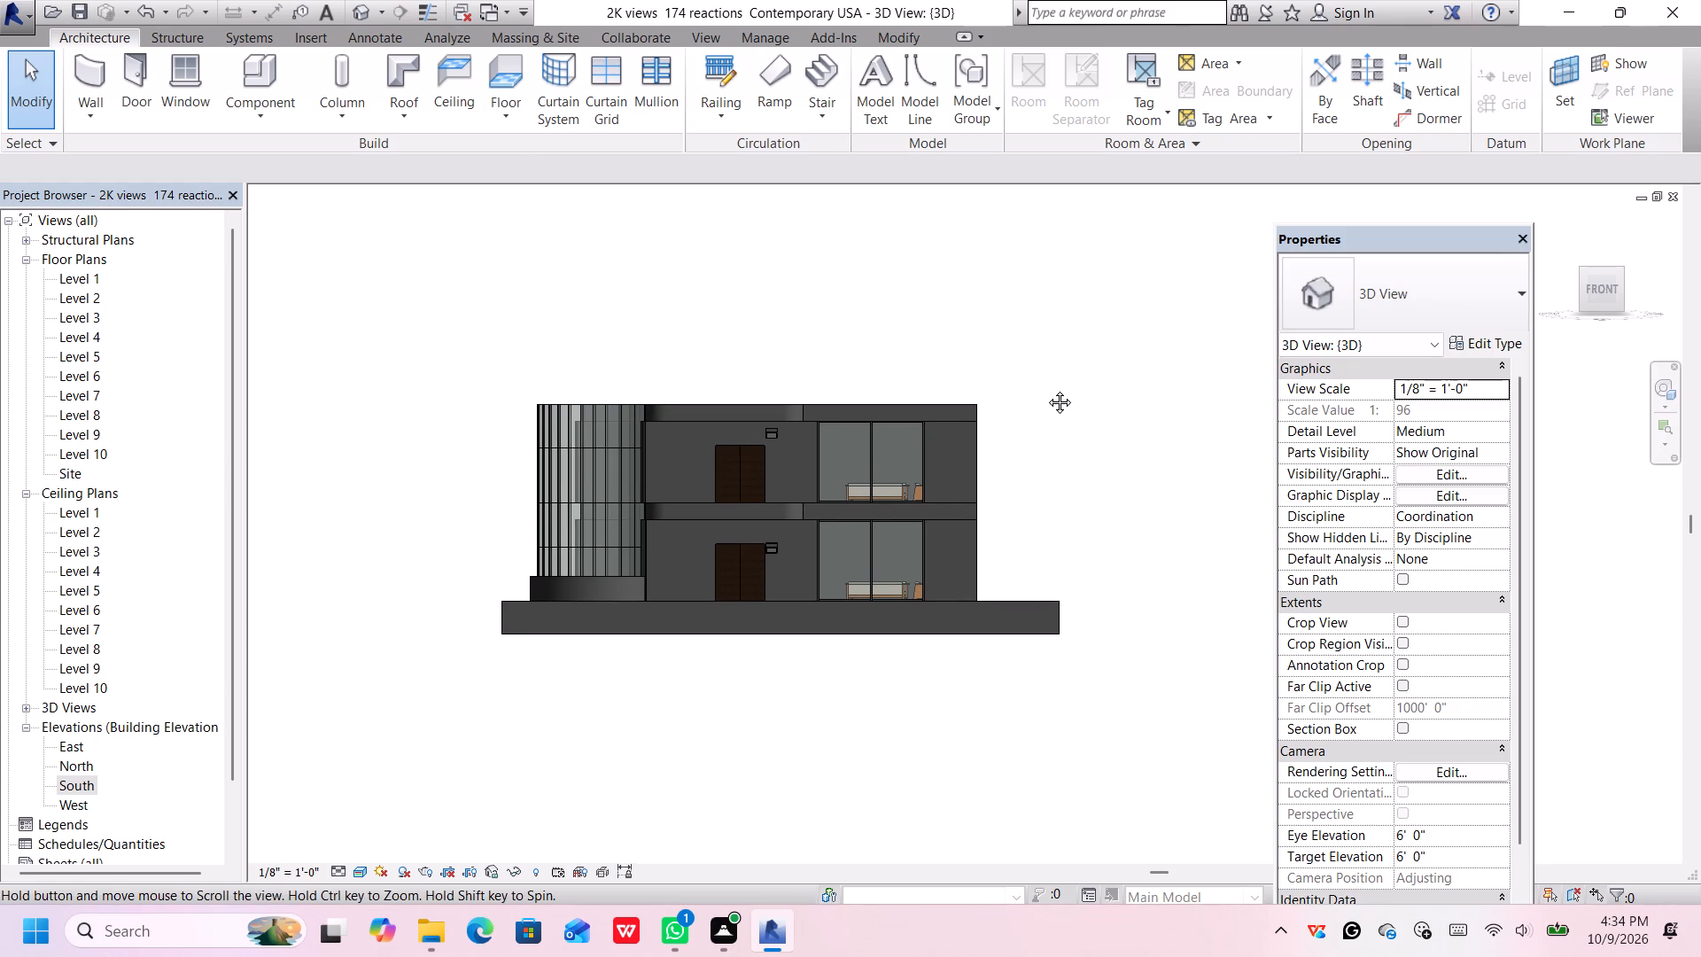
pyautogui.moveTo(1046, 389); pyautogui.dragTo(1071, 465, button='middle')
pyautogui.press('space')
pyautogui.press('space')
pyautogui.press('space')
pyautogui.press('space')
pyautogui.press('space')
pyautogui.scroll(-3, 1068, 442)
pyautogui.moveTo(1066, 443); pyautogui.dragTo(1066, 445, button='middle')
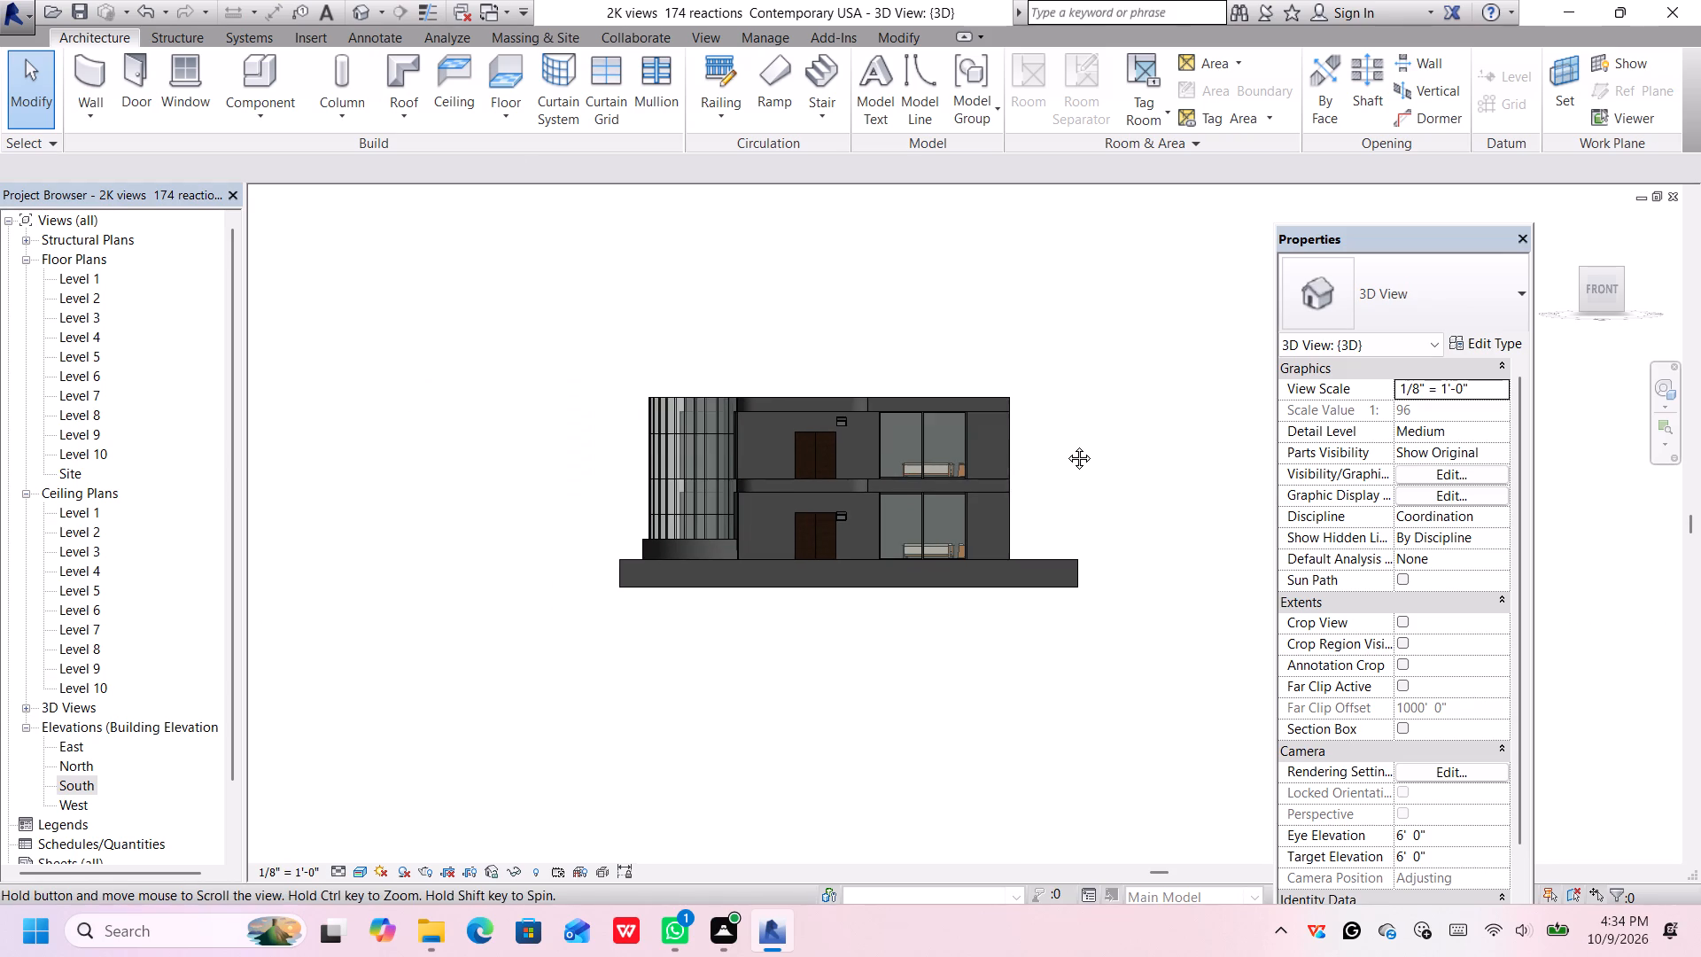
pyautogui.moveTo(1066, 445); pyautogui.dragTo(1068, 525, button='middle')
pyautogui.scroll(1, 1066, 445)
pyautogui.scroll(5, 773, 467)
pyautogui.moveTo(779, 425); pyautogui.dragTo(765, 427, button='middle')
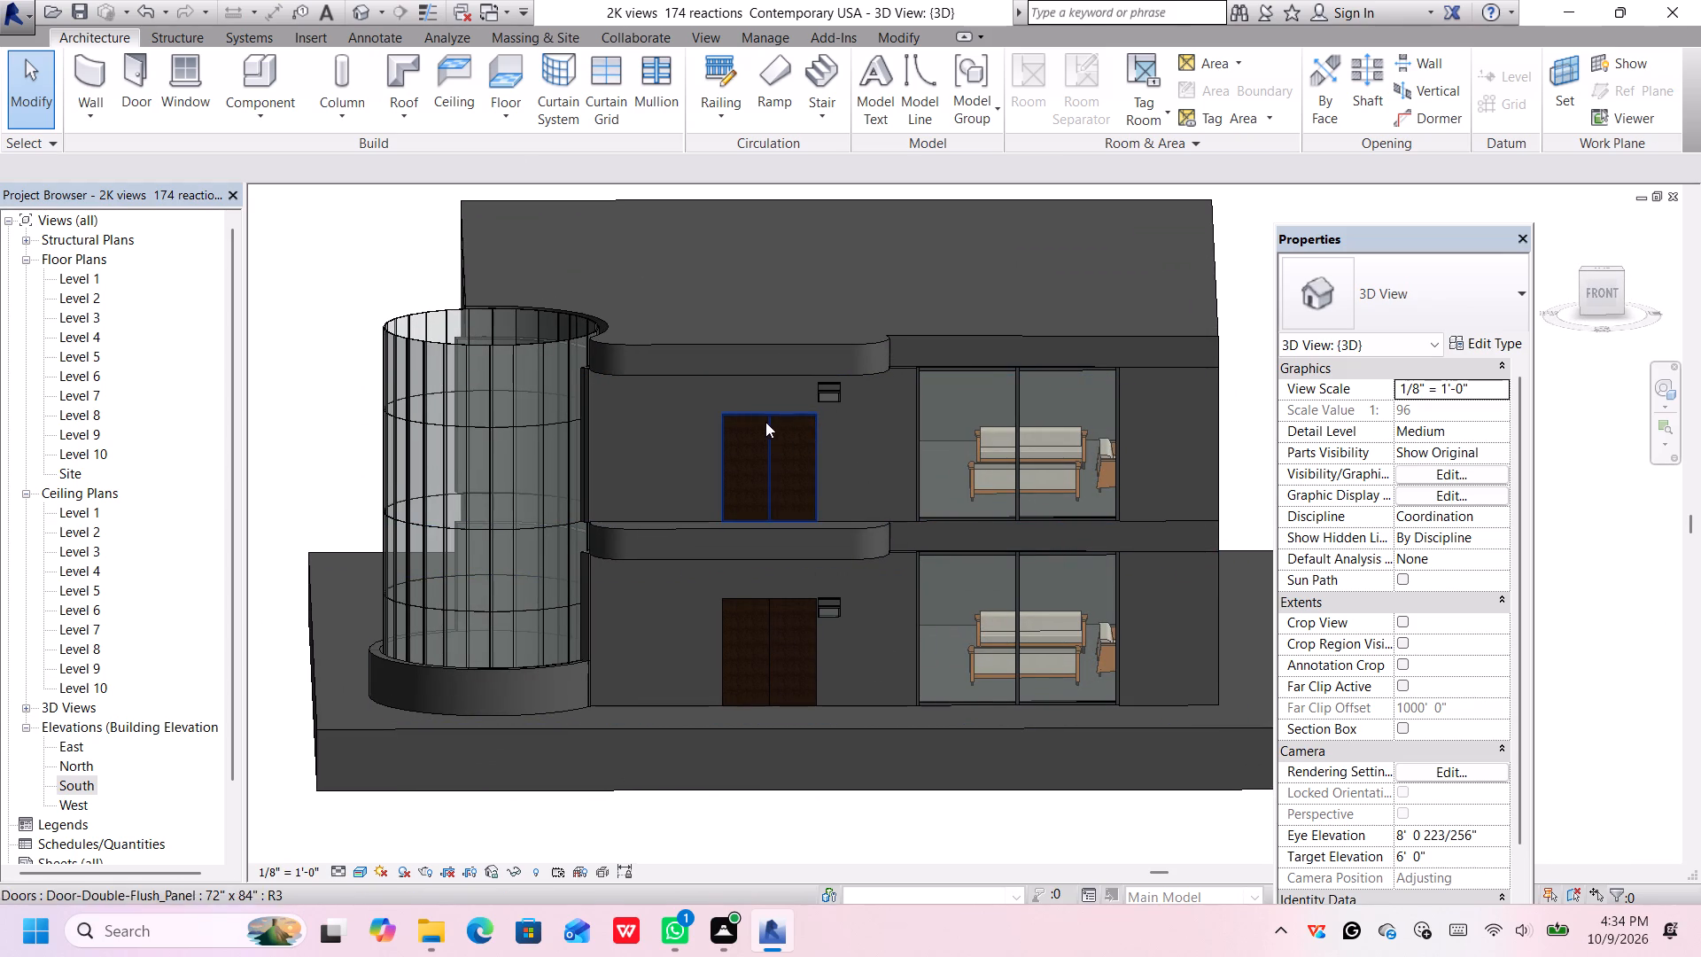
pyautogui.click(762, 344)
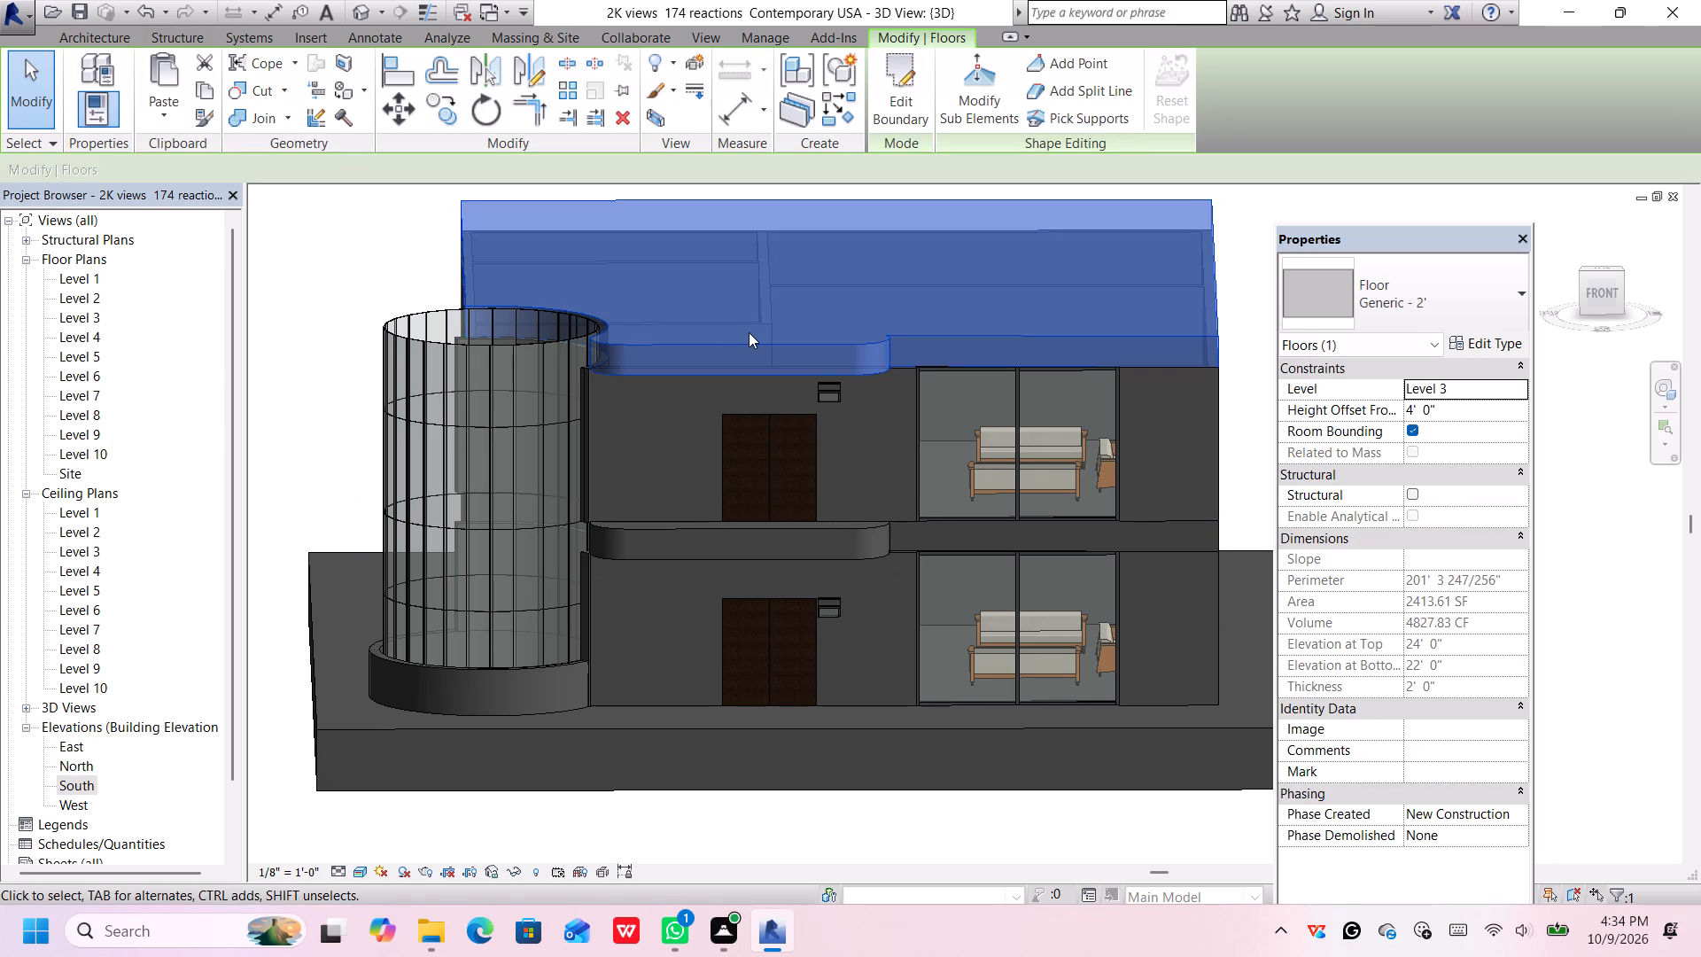
pyautogui.press('Delete')
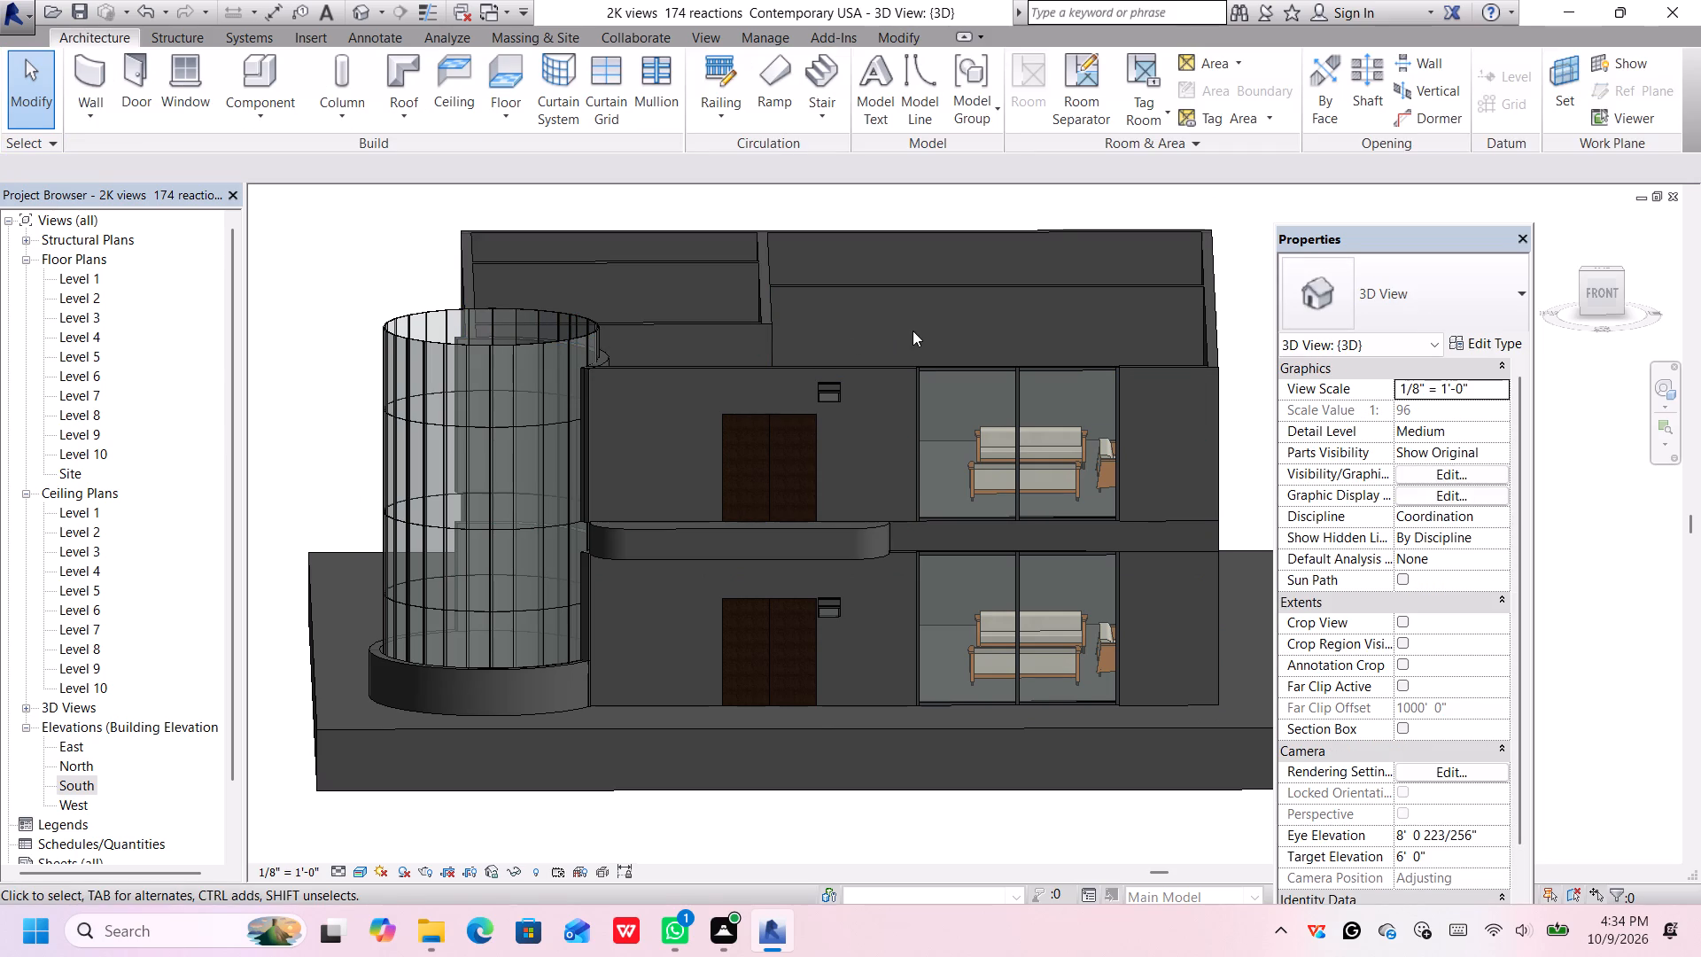
# Delete the Storefront curtain wall in front of the sofas on the upper storey.
pyautogui.scroll(-2, 995, 466)
pyautogui.moveTo(993, 465); pyautogui.dragTo(882, 419, button='middle')
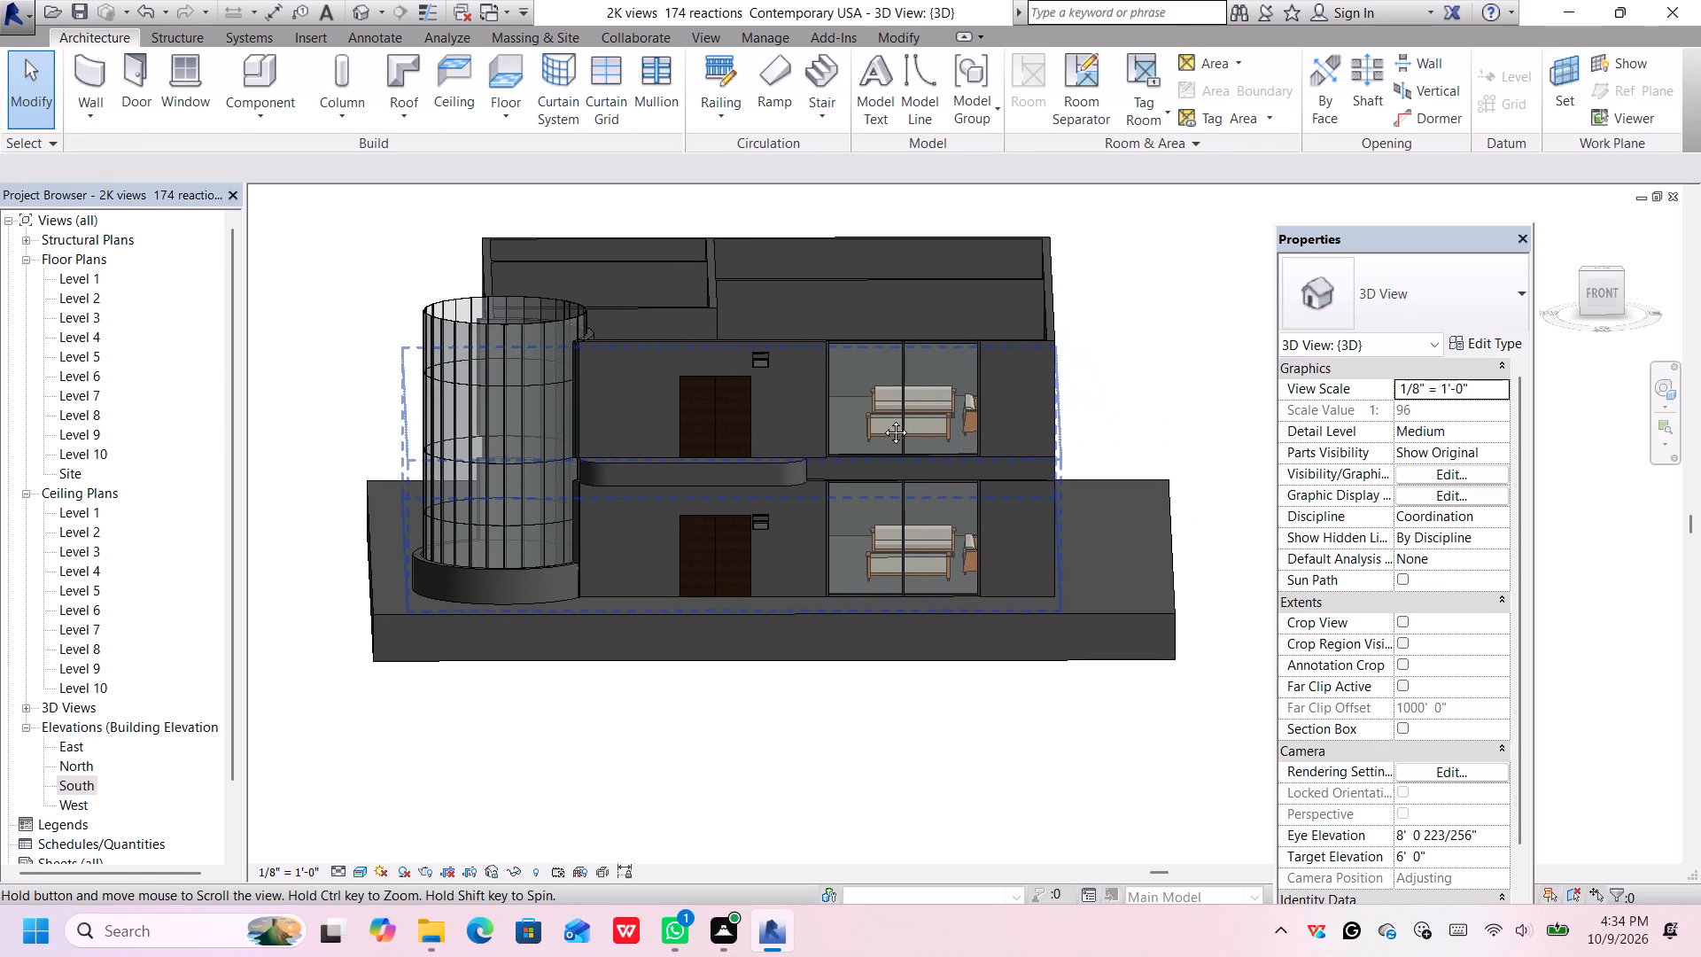
pyautogui.moveTo(882, 419); pyautogui.dragTo(873, 440, button='middle')
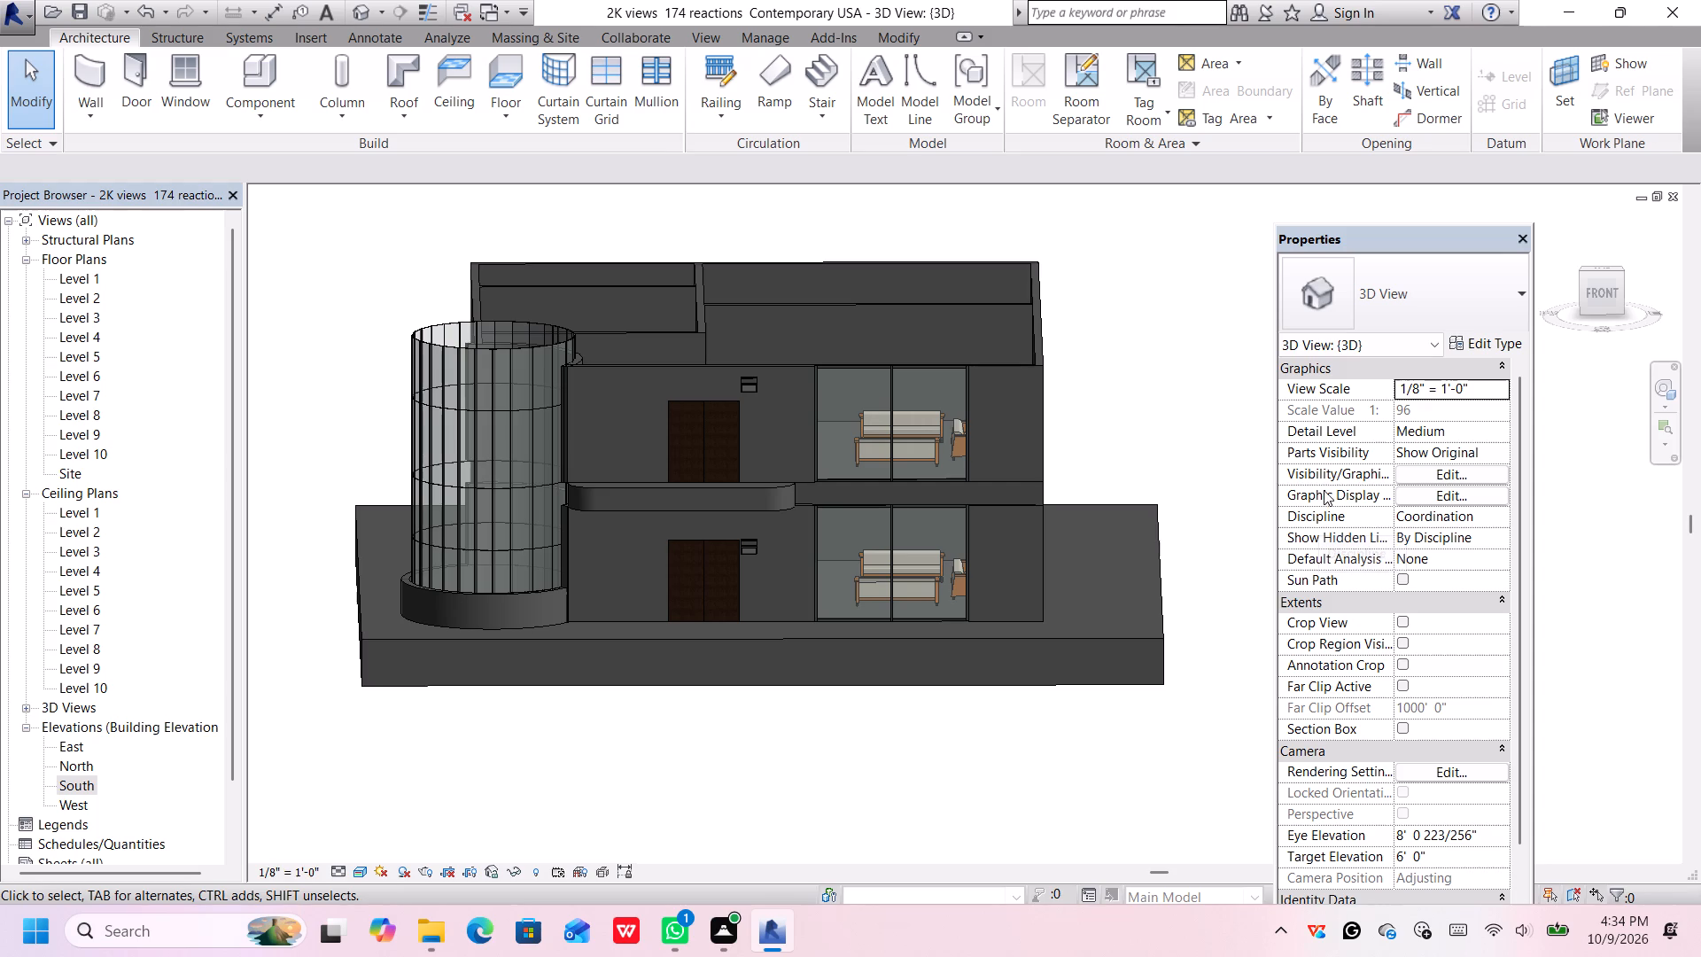
pyautogui.scroll(3, 873, 385)
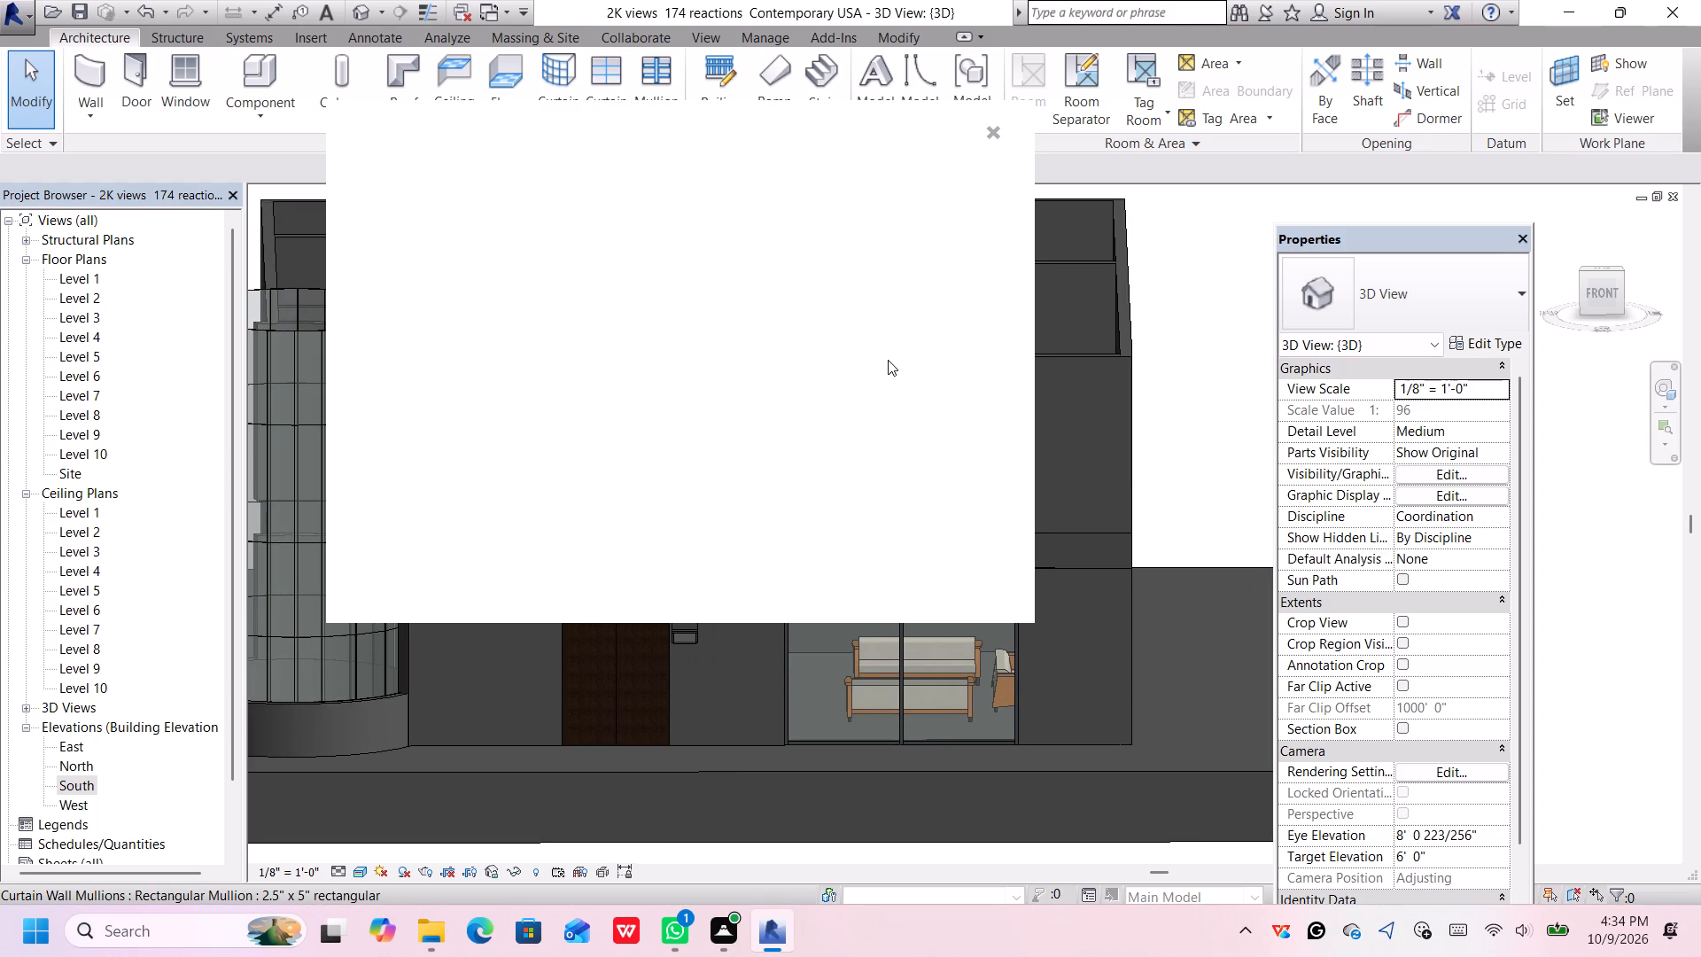
pyautogui.click(989, 130)
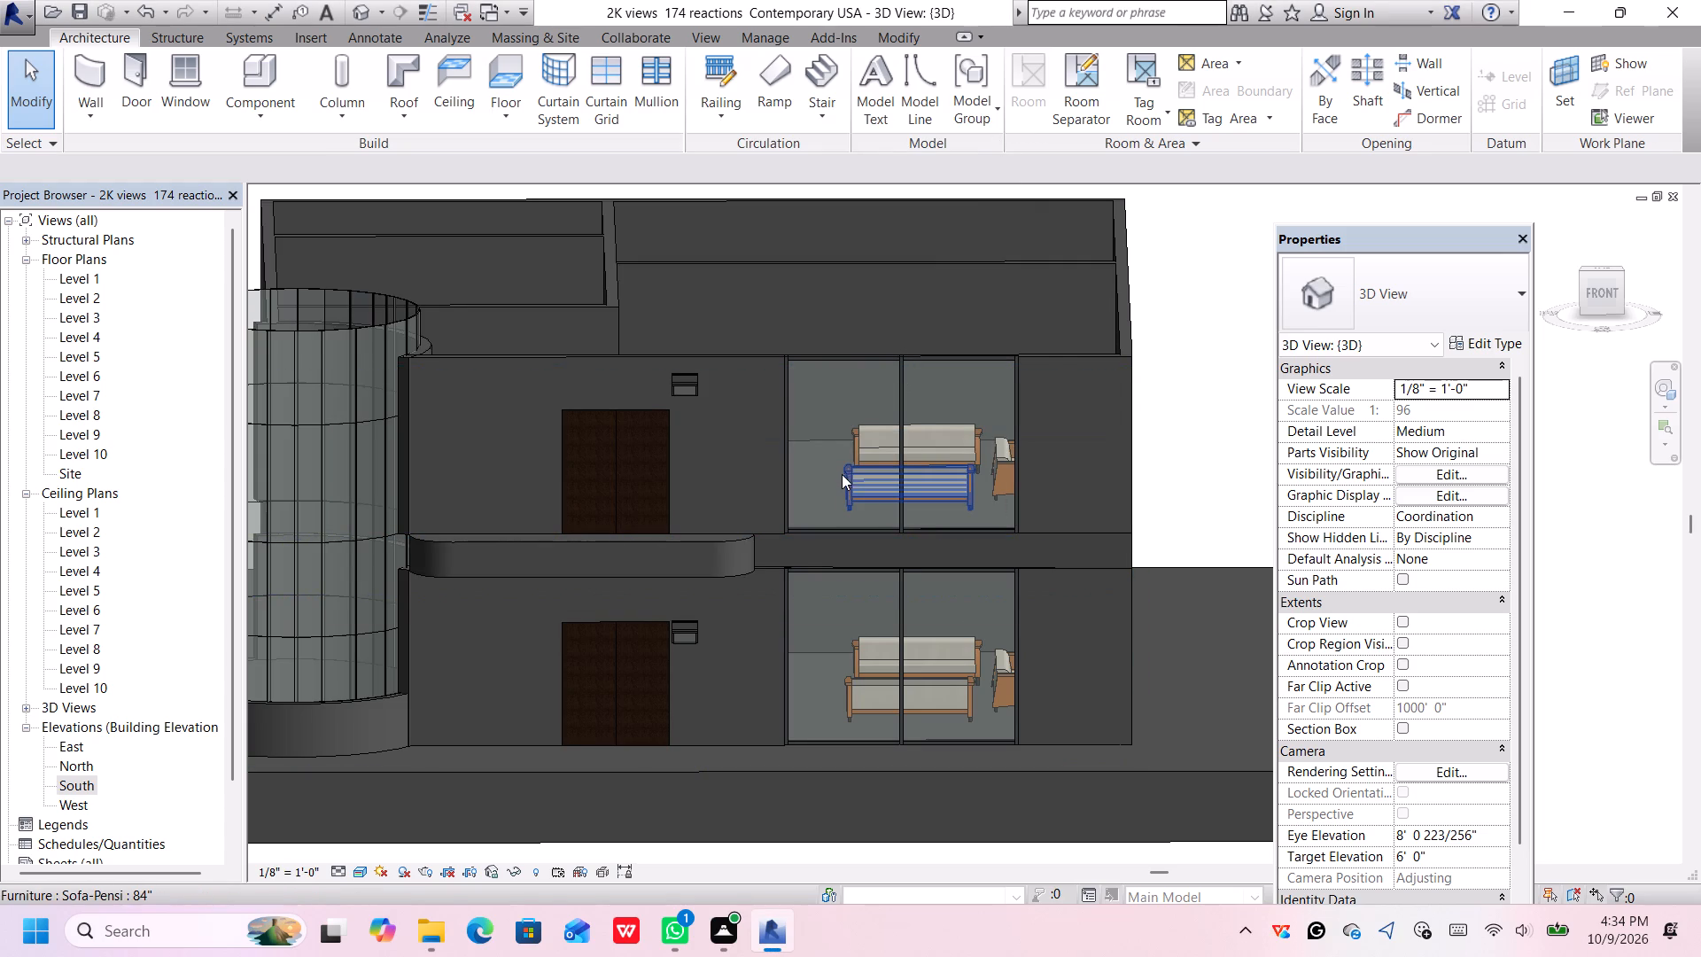
pyautogui.moveTo(840, 478); pyautogui.dragTo(830, 415, button='middle')
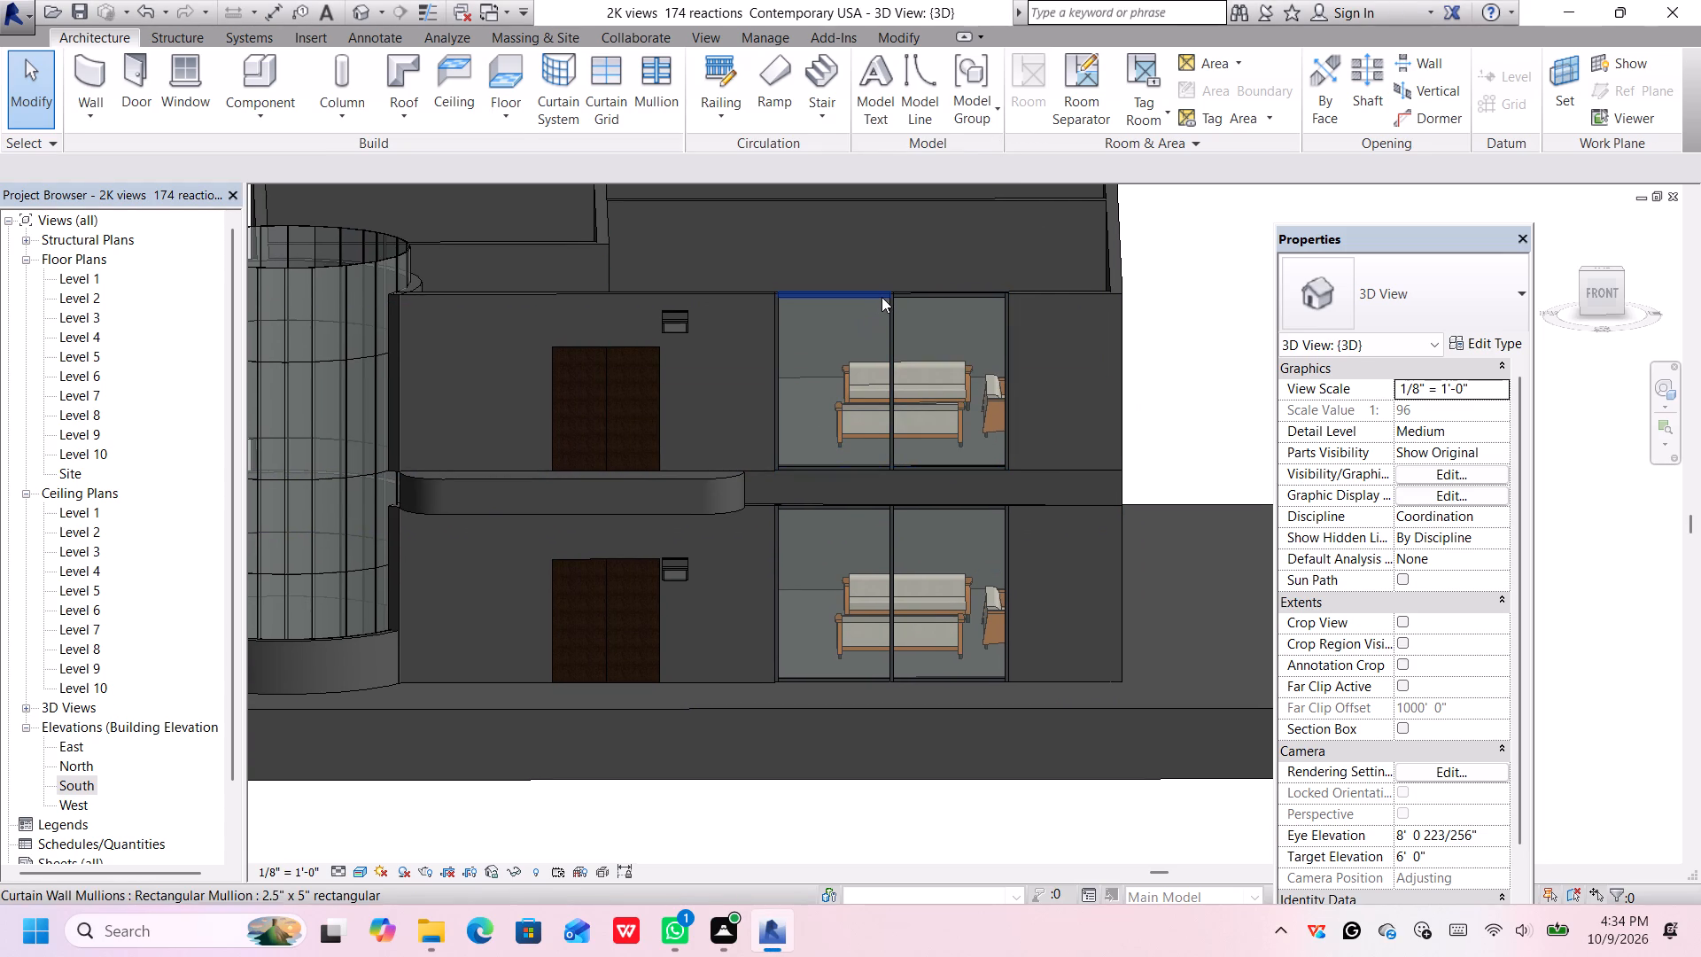
pyautogui.click(883, 296)
pyautogui.scroll(8, 891, 307)
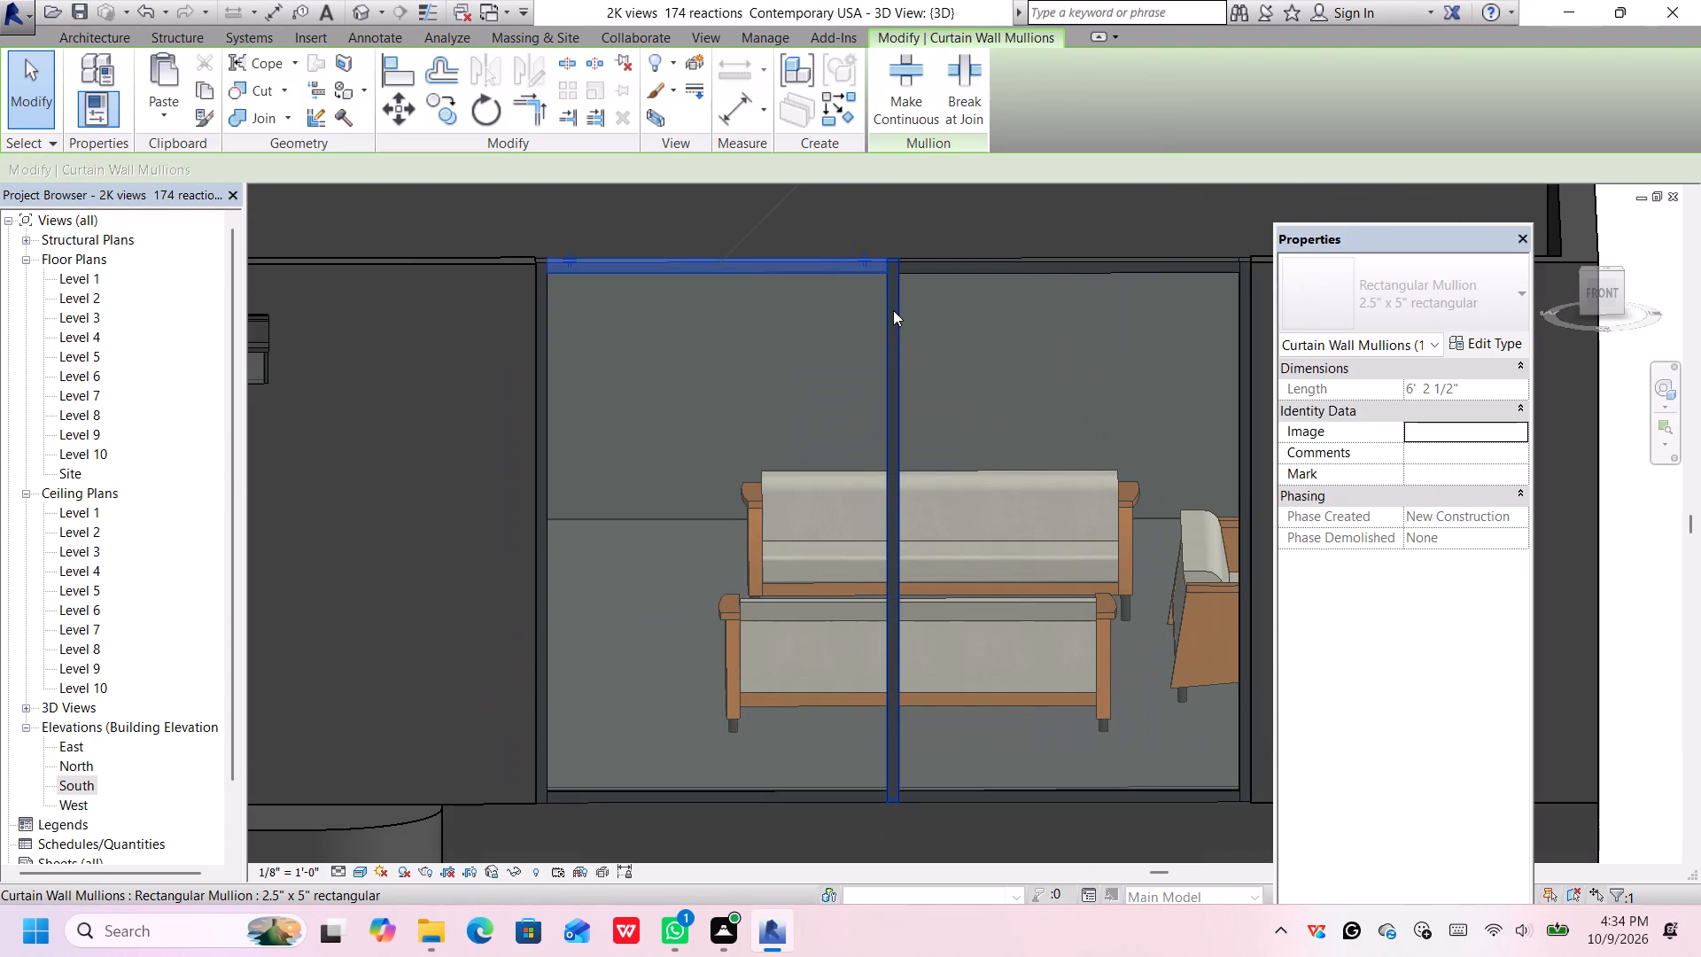
pyautogui.click(866, 318)
pyautogui.moveTo(866, 318); pyautogui.dragTo(901, 396, button='middle')
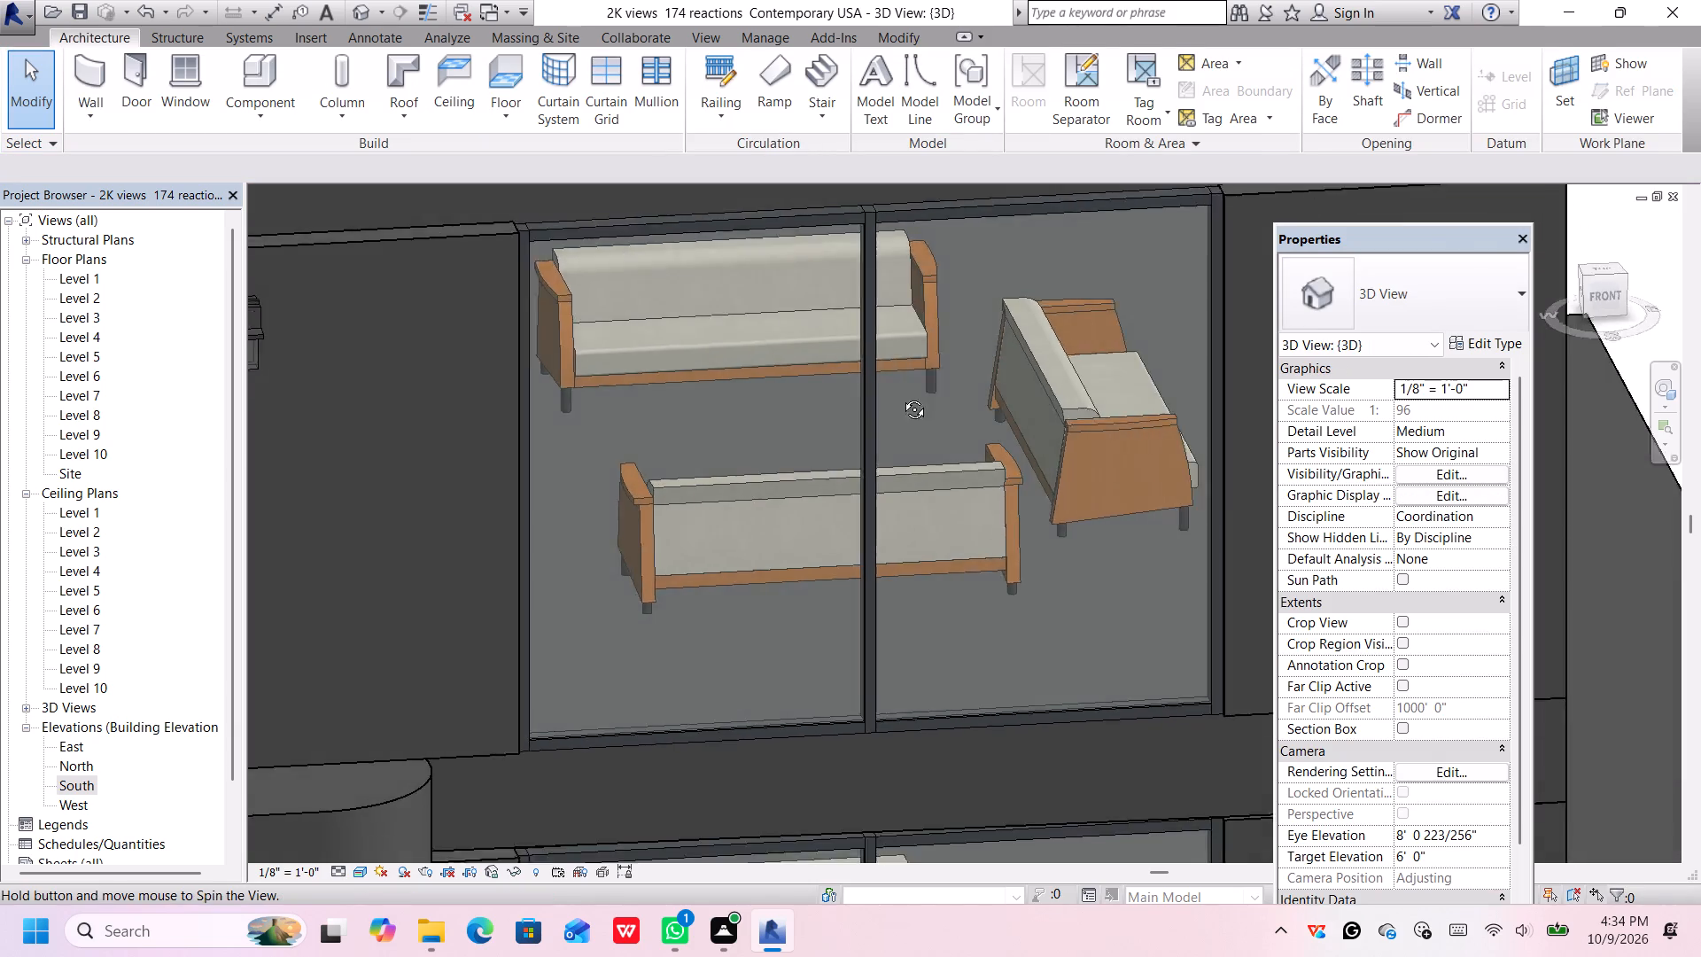
pyautogui.moveTo(901, 396); pyautogui.dragTo(910, 430, button='middle')
pyautogui.scroll(-8, 897, 387)
pyautogui.moveTo(896, 396); pyautogui.dragTo(889, 447, button='middle')
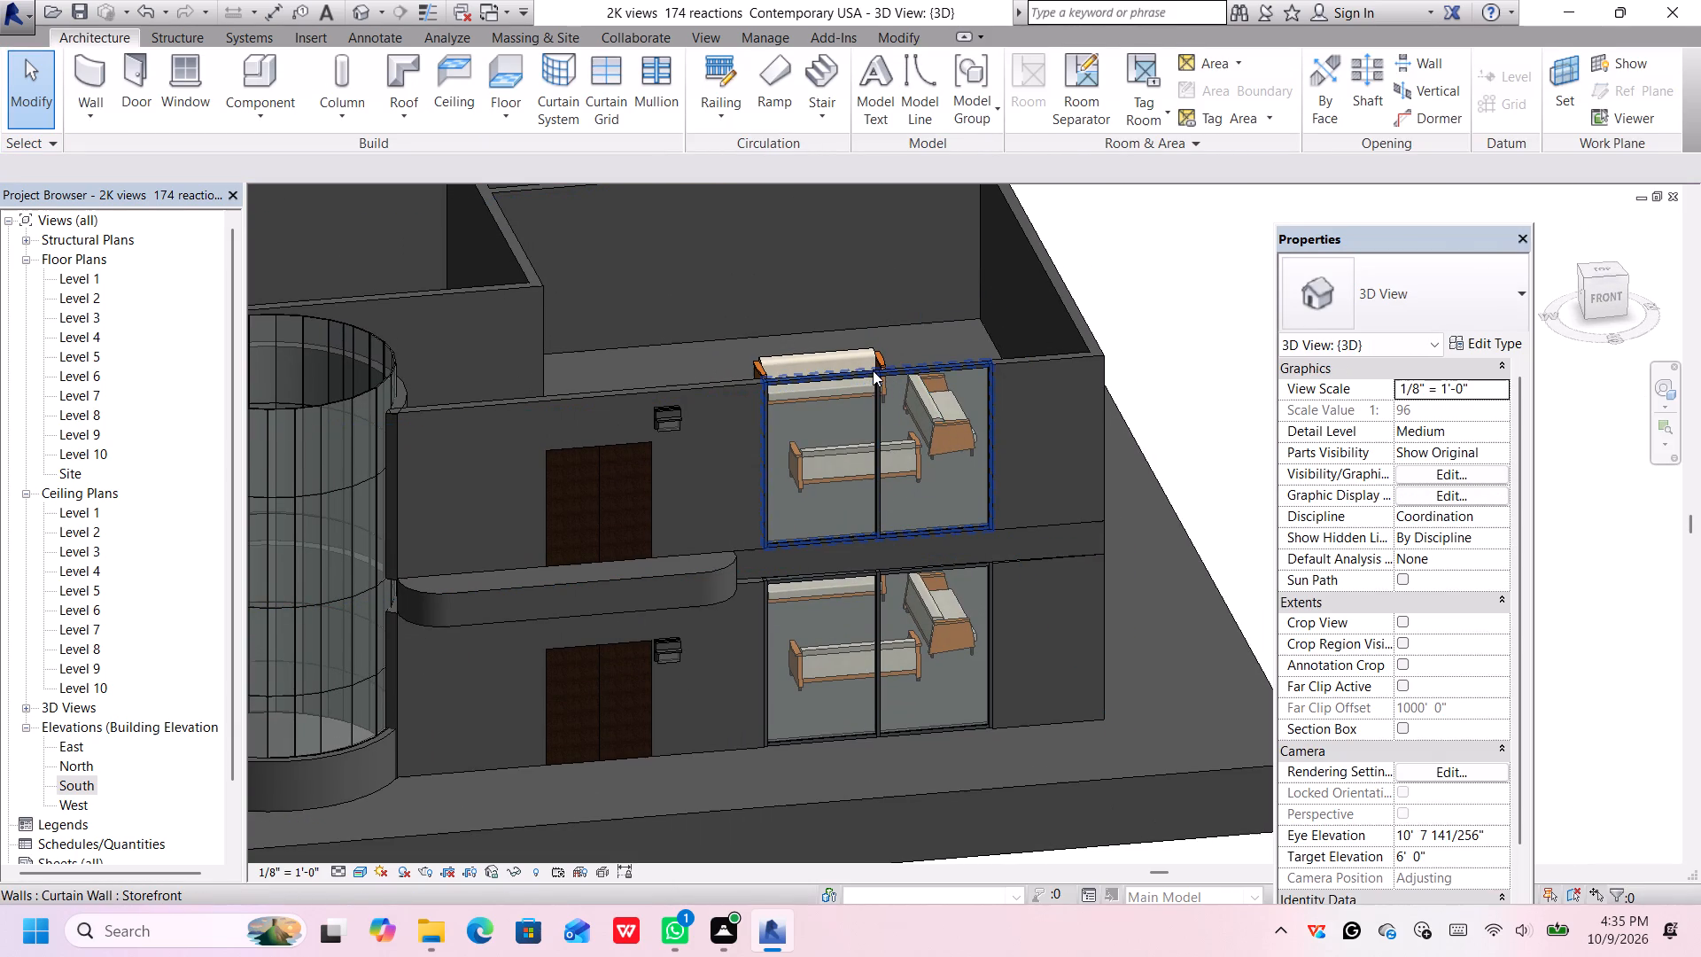
pyautogui.click(874, 370)
pyautogui.moveTo(855, 398); pyautogui.dragTo(854, 438, button='middle')
pyautogui.middleClick(854, 442)
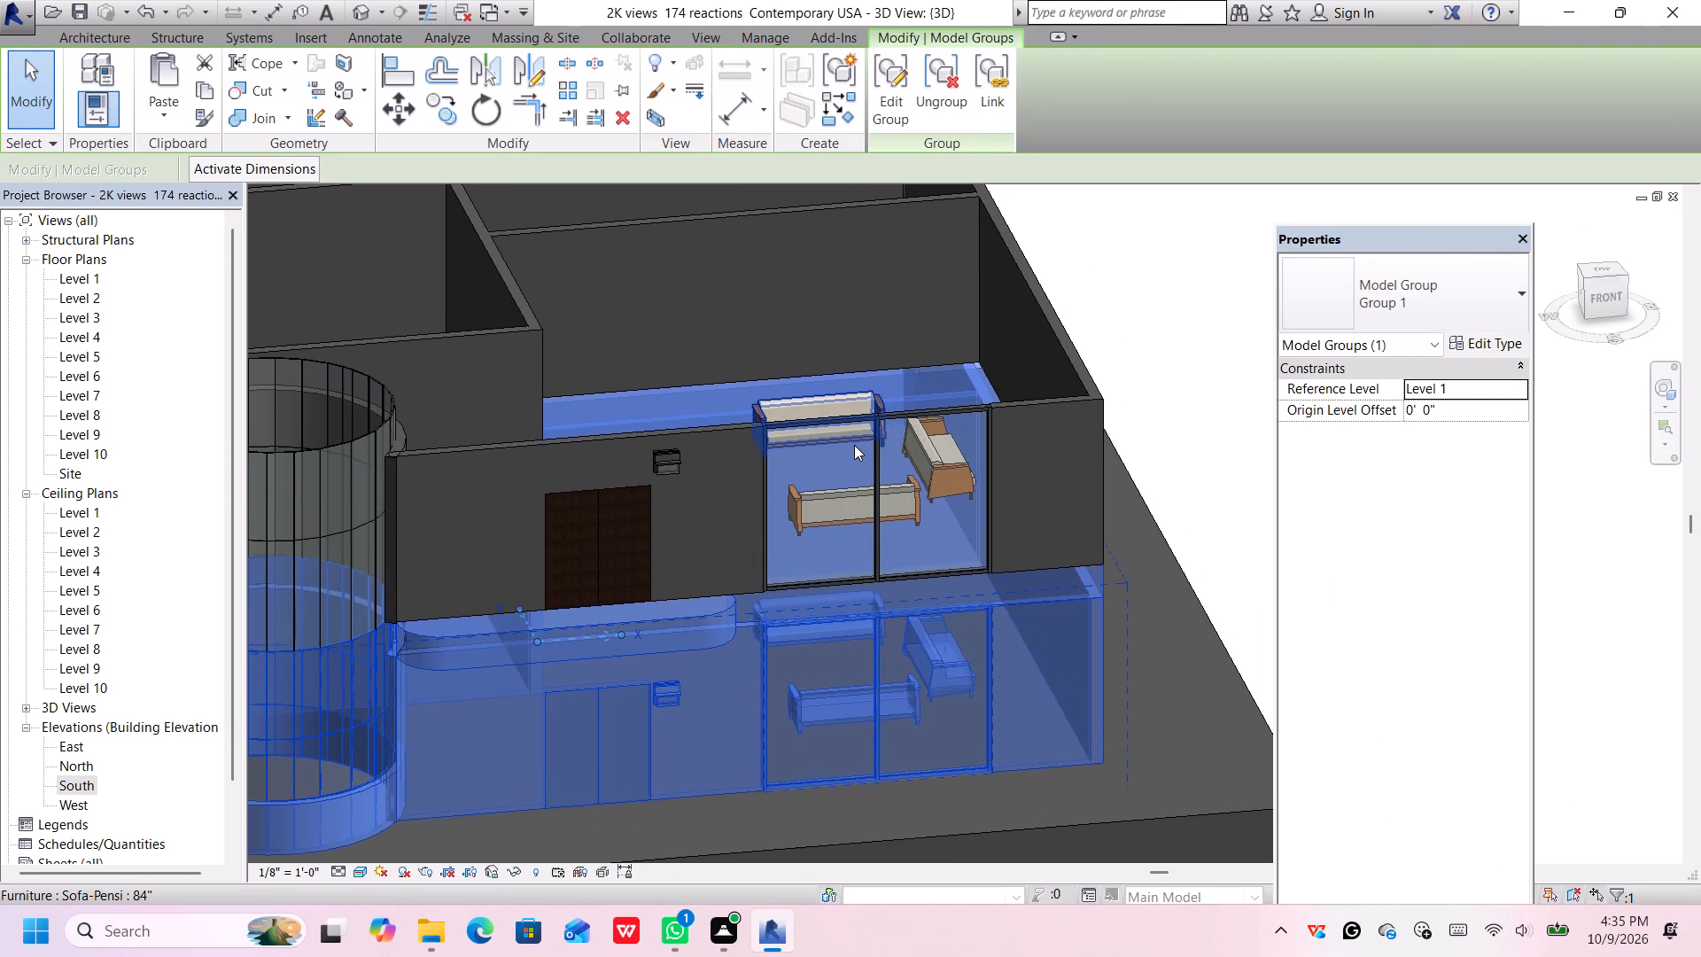
pyautogui.press('Escape')
pyautogui.scroll(8, 855, 444)
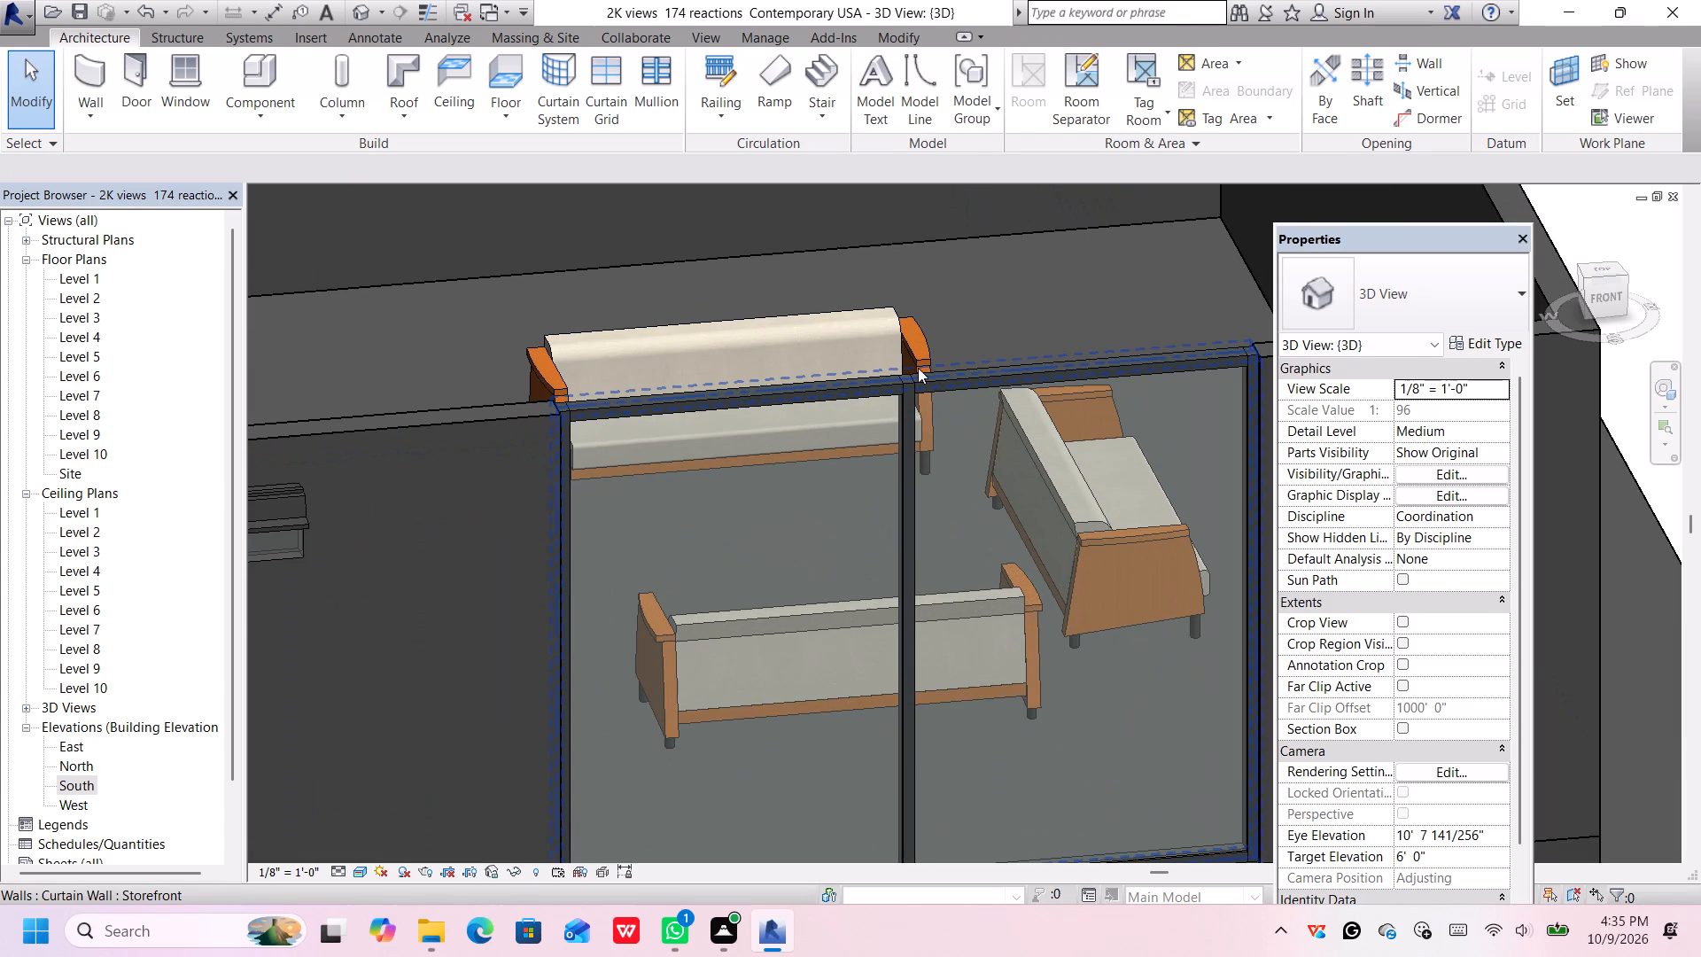
pyautogui.click(918, 368)
pyautogui.press('Delete')
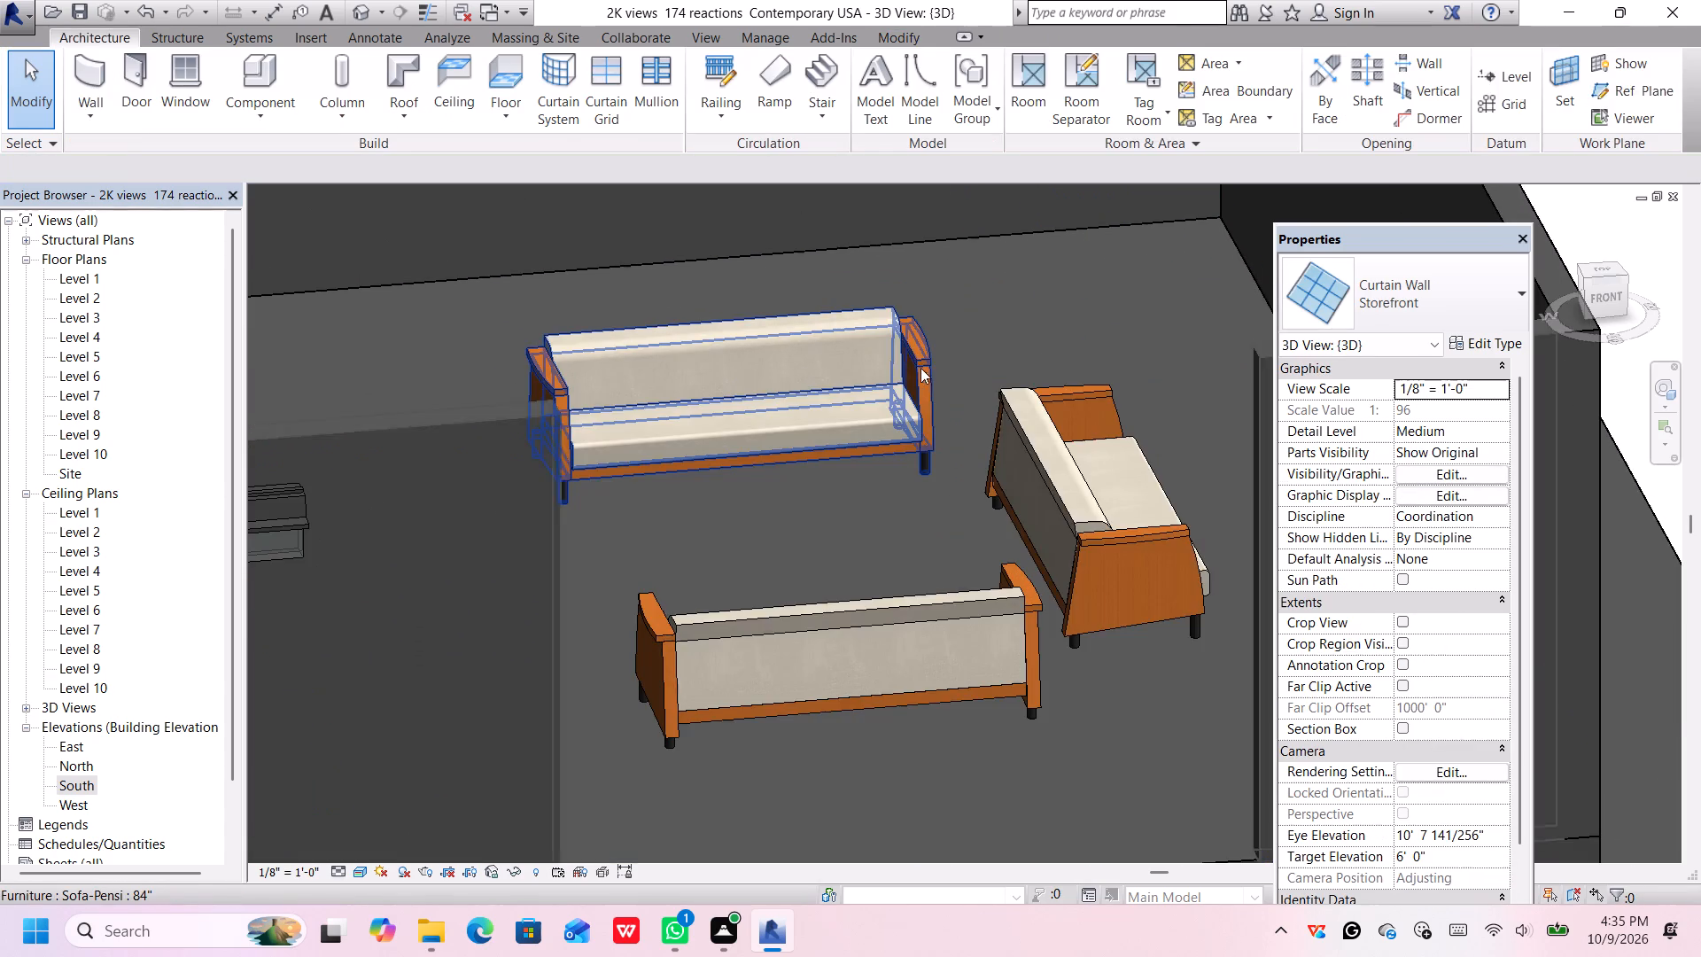
# Extend the upper storey's Generic - 8" Filled front wall across the curtain-wall opening to meet the adjoining front wall, about 19' long.
pyautogui.scroll(-7, 924, 436)
pyautogui.scroll(-1, 1004, 512)
pyautogui.scroll(1, 1004, 512)
pyautogui.scroll(-2, 1004, 512)
pyautogui.moveTo(1005, 541); pyautogui.dragTo(1001, 533, button='middle')
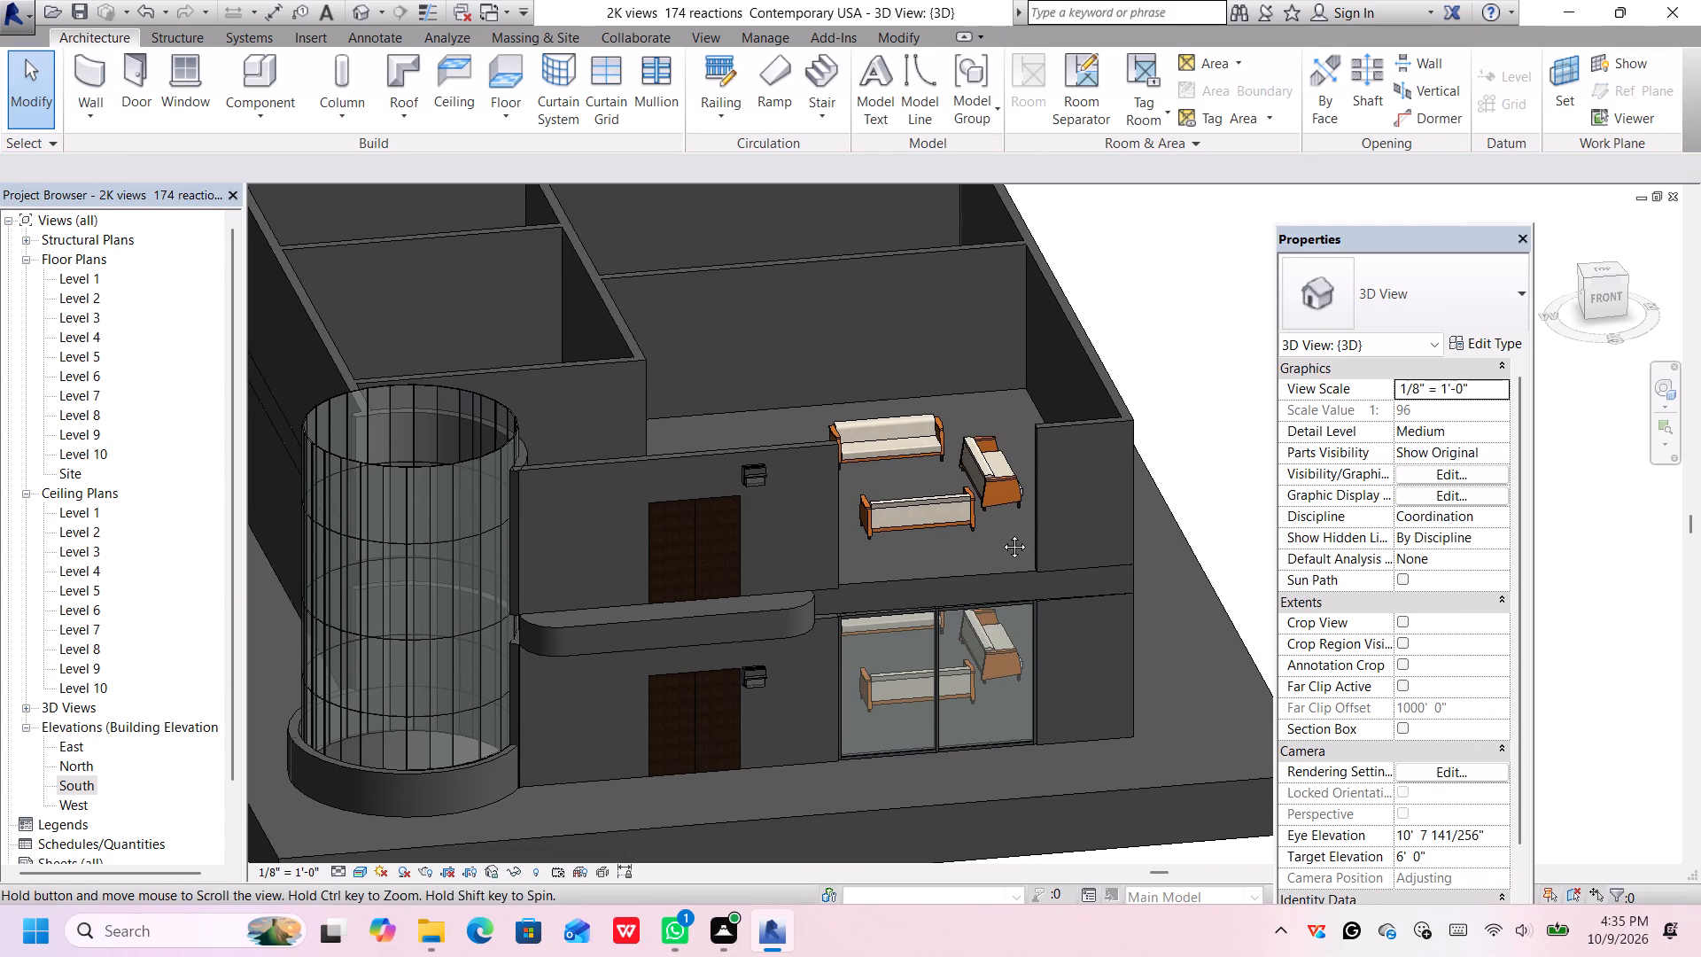
pyautogui.moveTo(1001, 533); pyautogui.dragTo(1002, 533, button='middle')
pyautogui.scroll(-1, 1020, 511)
pyautogui.click(1032, 478)
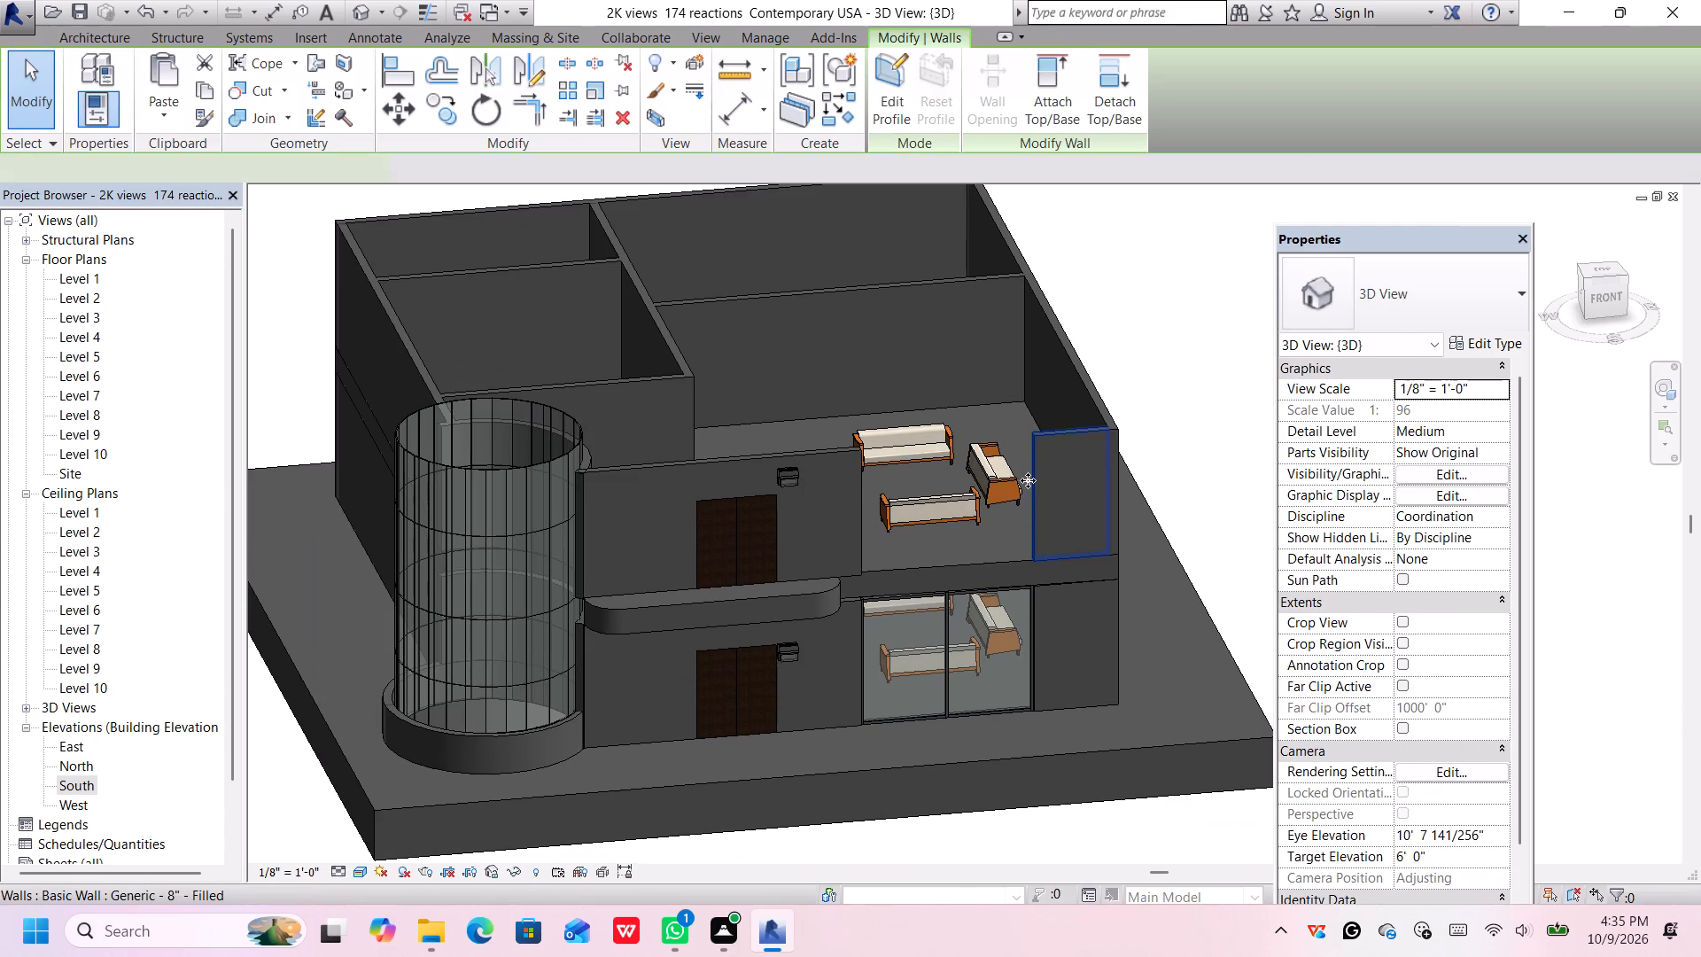
pyautogui.scroll(3, 1026, 481)
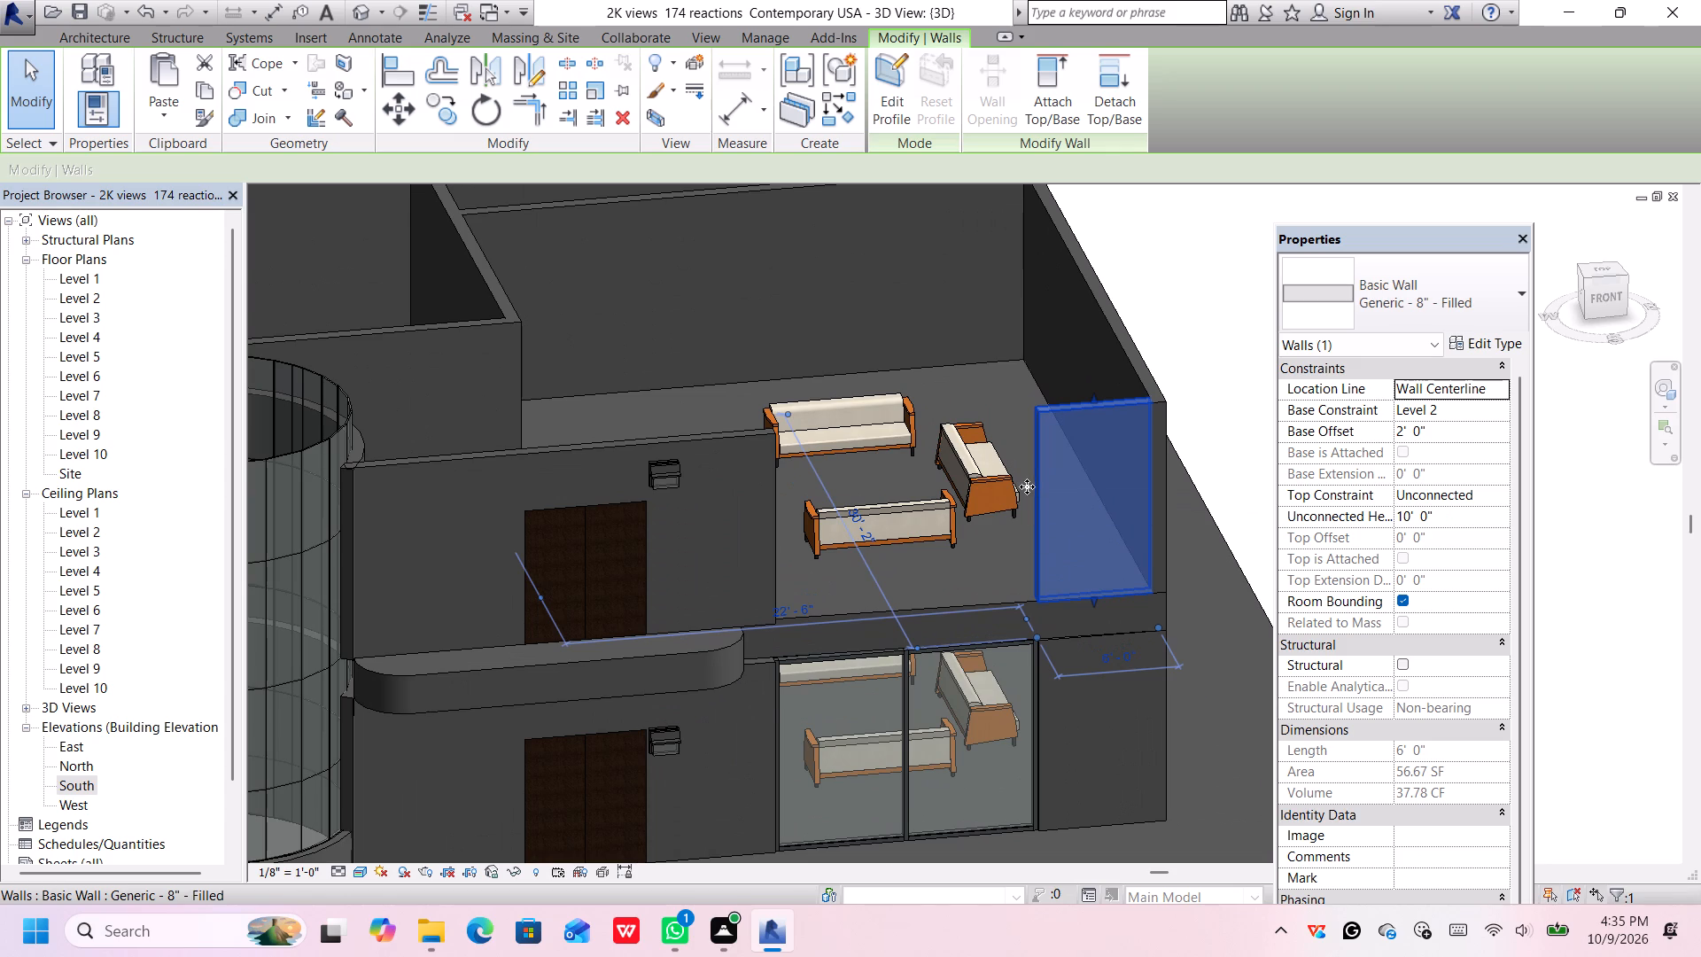
pyautogui.scroll(2, 1027, 486)
pyautogui.moveTo(1042, 687); pyautogui.dragTo(1042, 688)
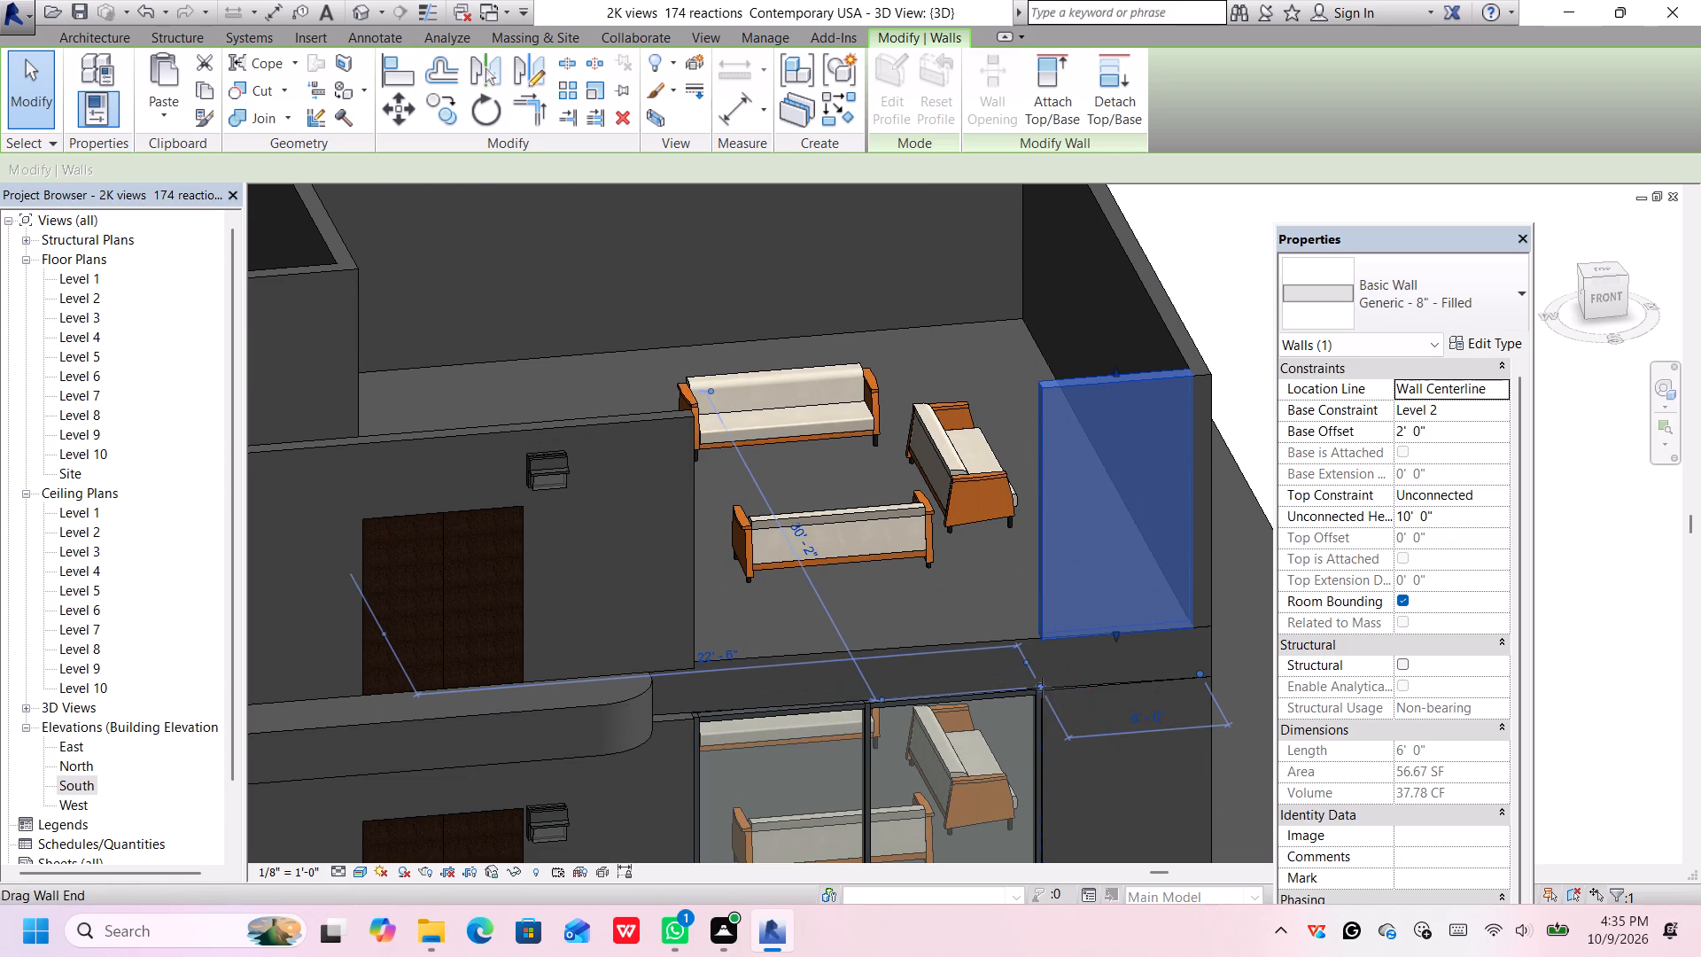
pyautogui.moveTo(1042, 688); pyautogui.dragTo(660, 723)
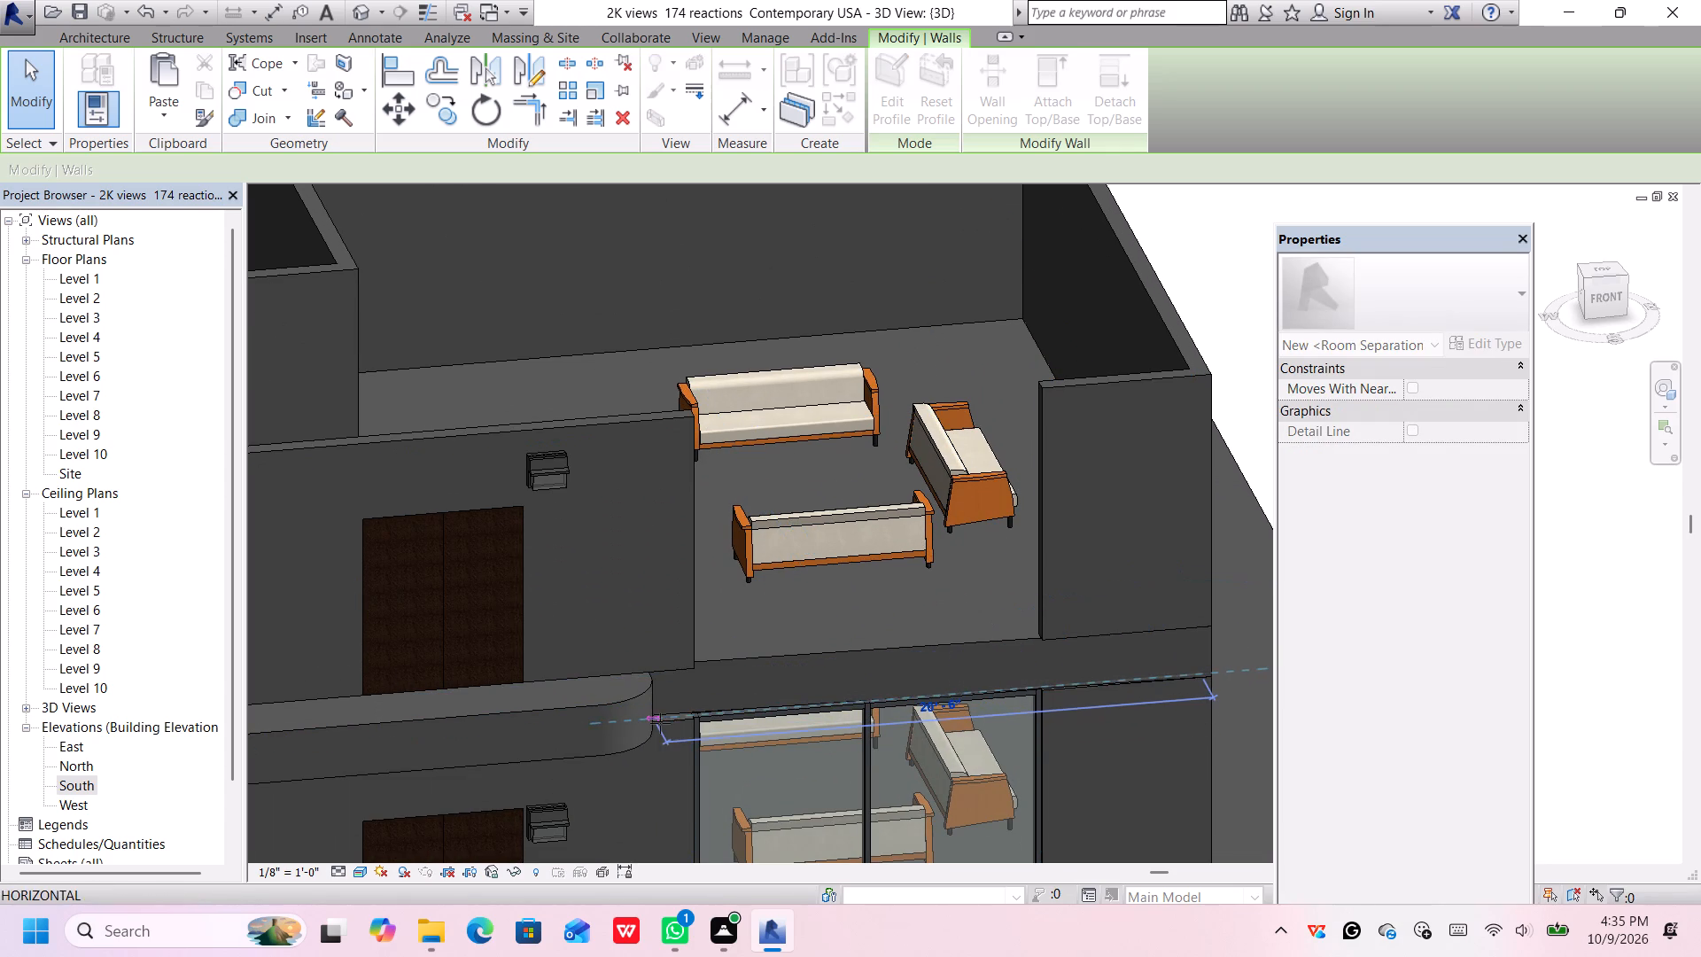
pyautogui.moveTo(660, 723); pyautogui.dragTo(687, 713)
# Delete the 72" x 84" double flush-panel door from the upper storey's front wall, above the entrance canopy.
pyautogui.scroll(2, 702, 541)
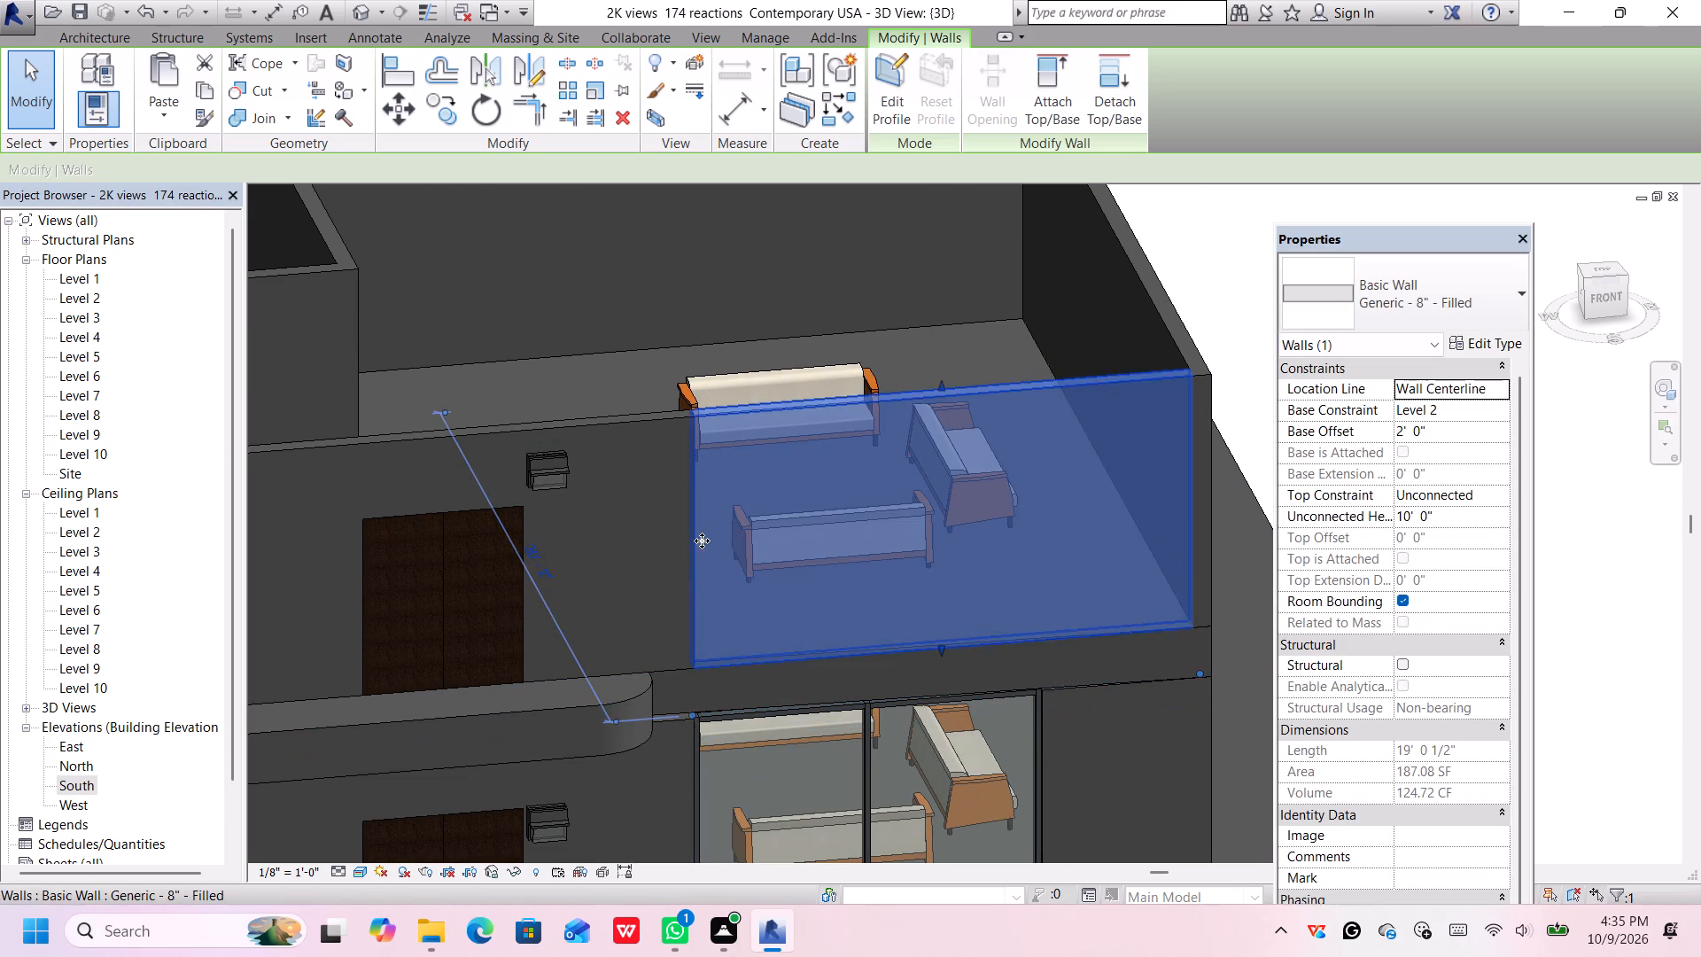
pyautogui.scroll(4, 702, 541)
pyautogui.scroll(-5, 700, 544)
pyautogui.scroll(1, 700, 544)
pyautogui.scroll(-4, 700, 544)
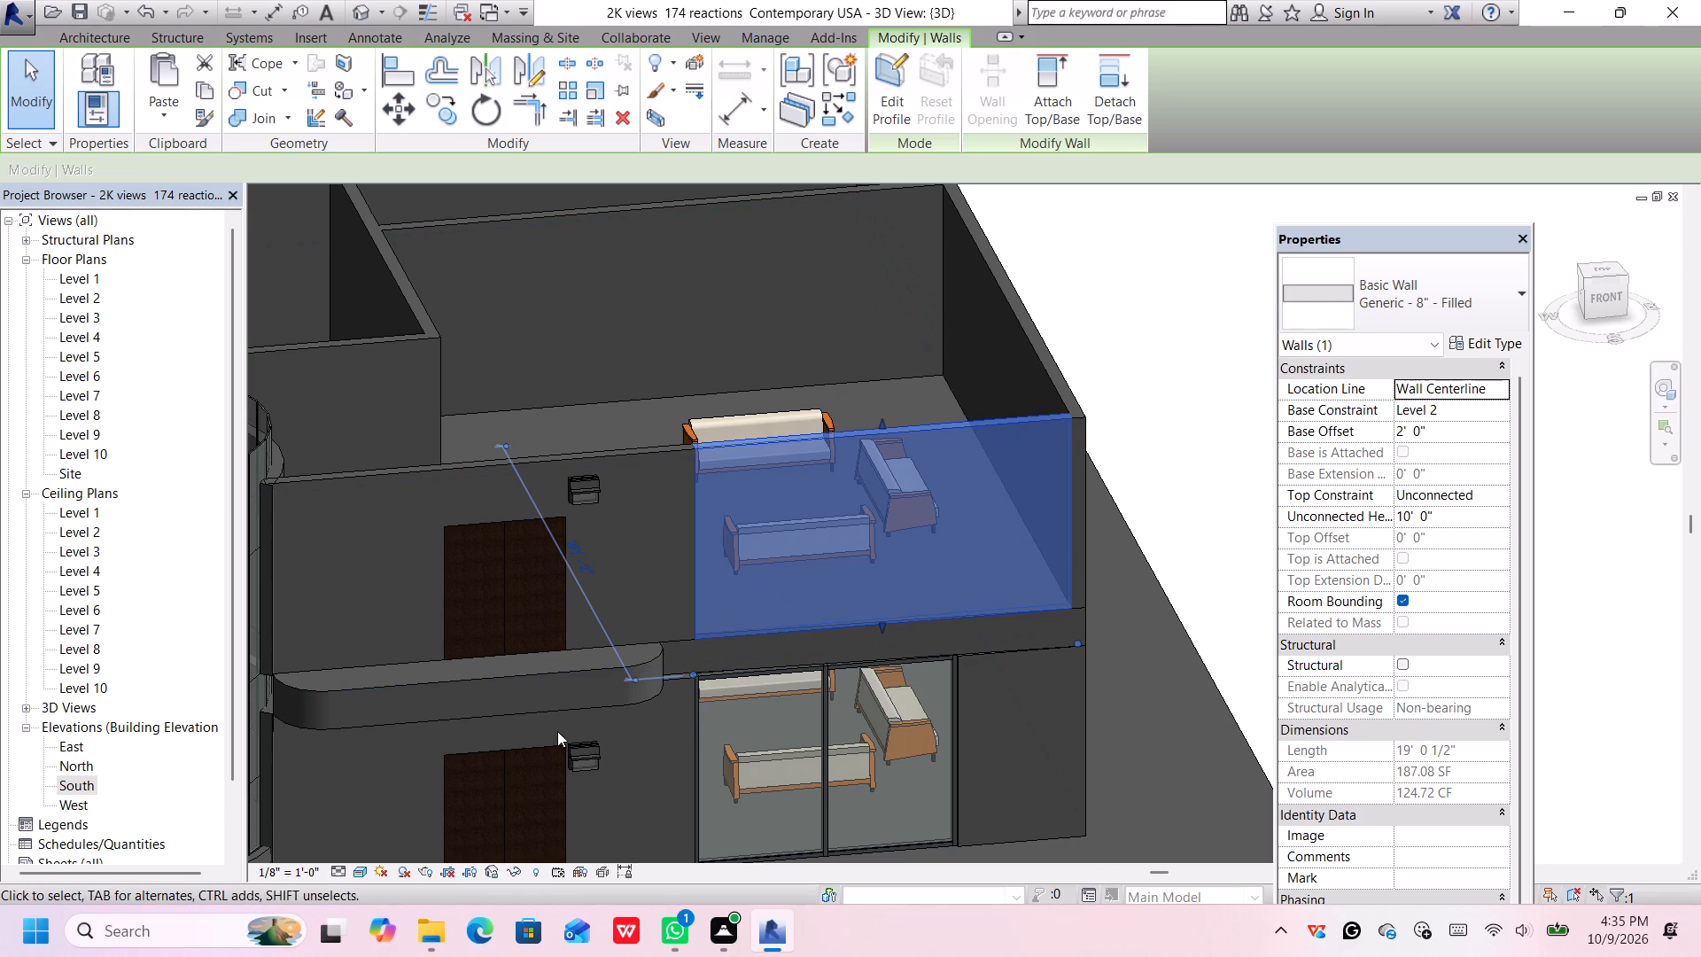
pyautogui.click(512, 528)
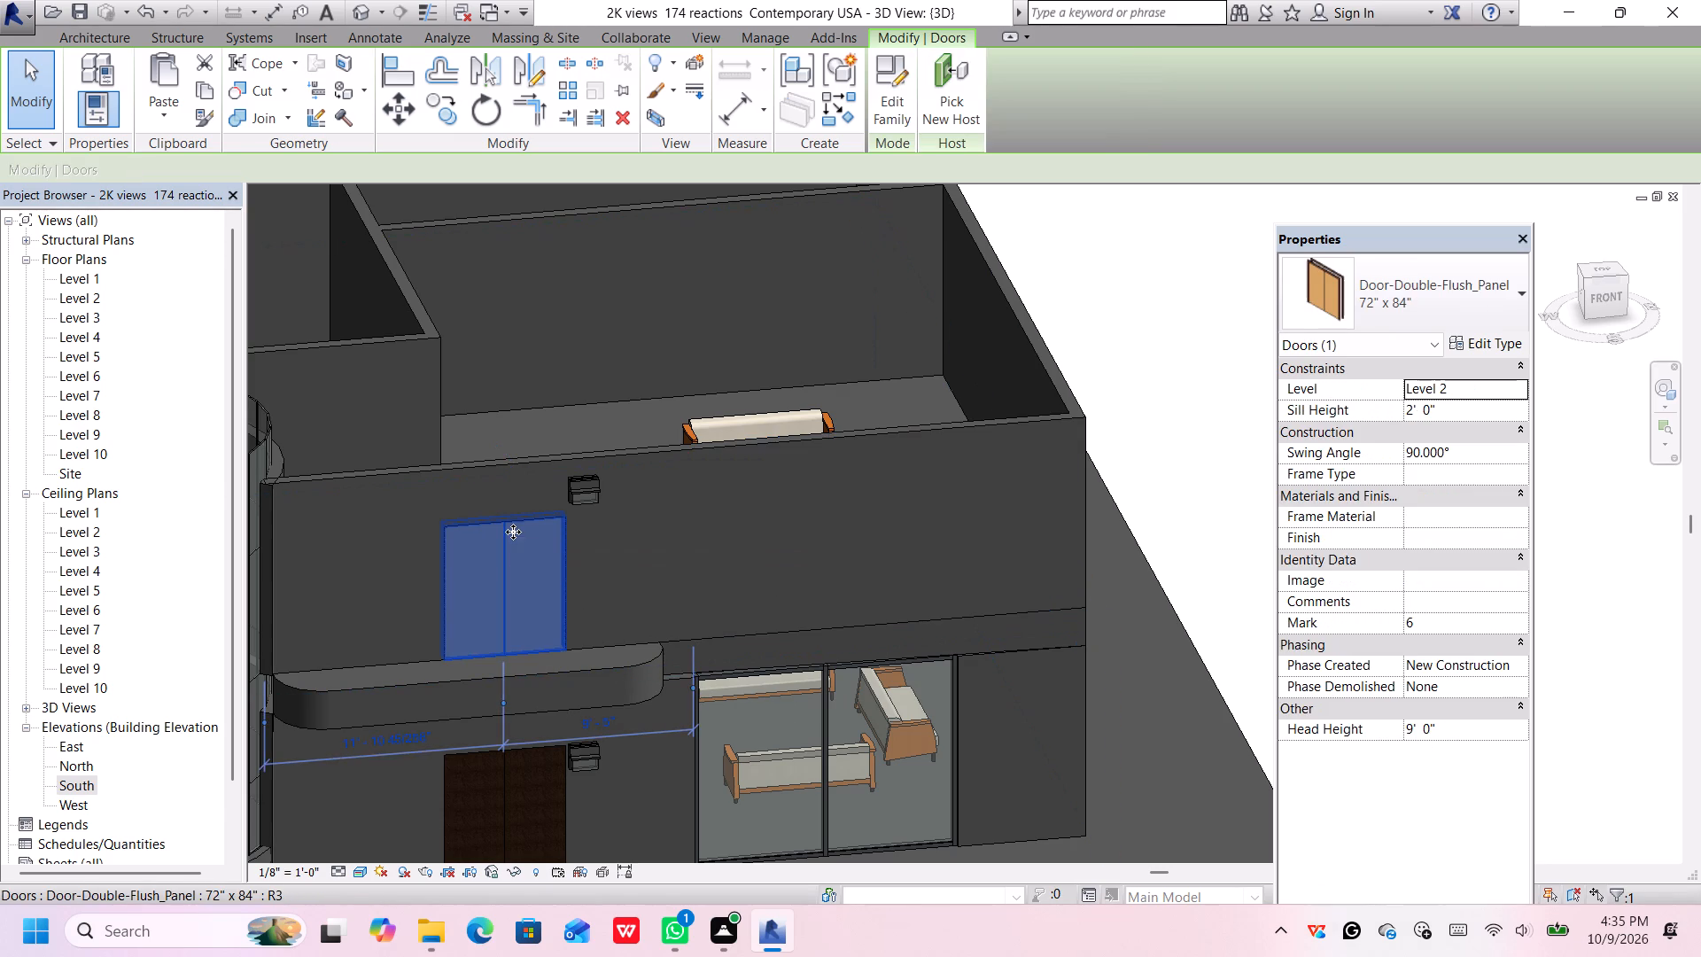
pyautogui.press('Delete')
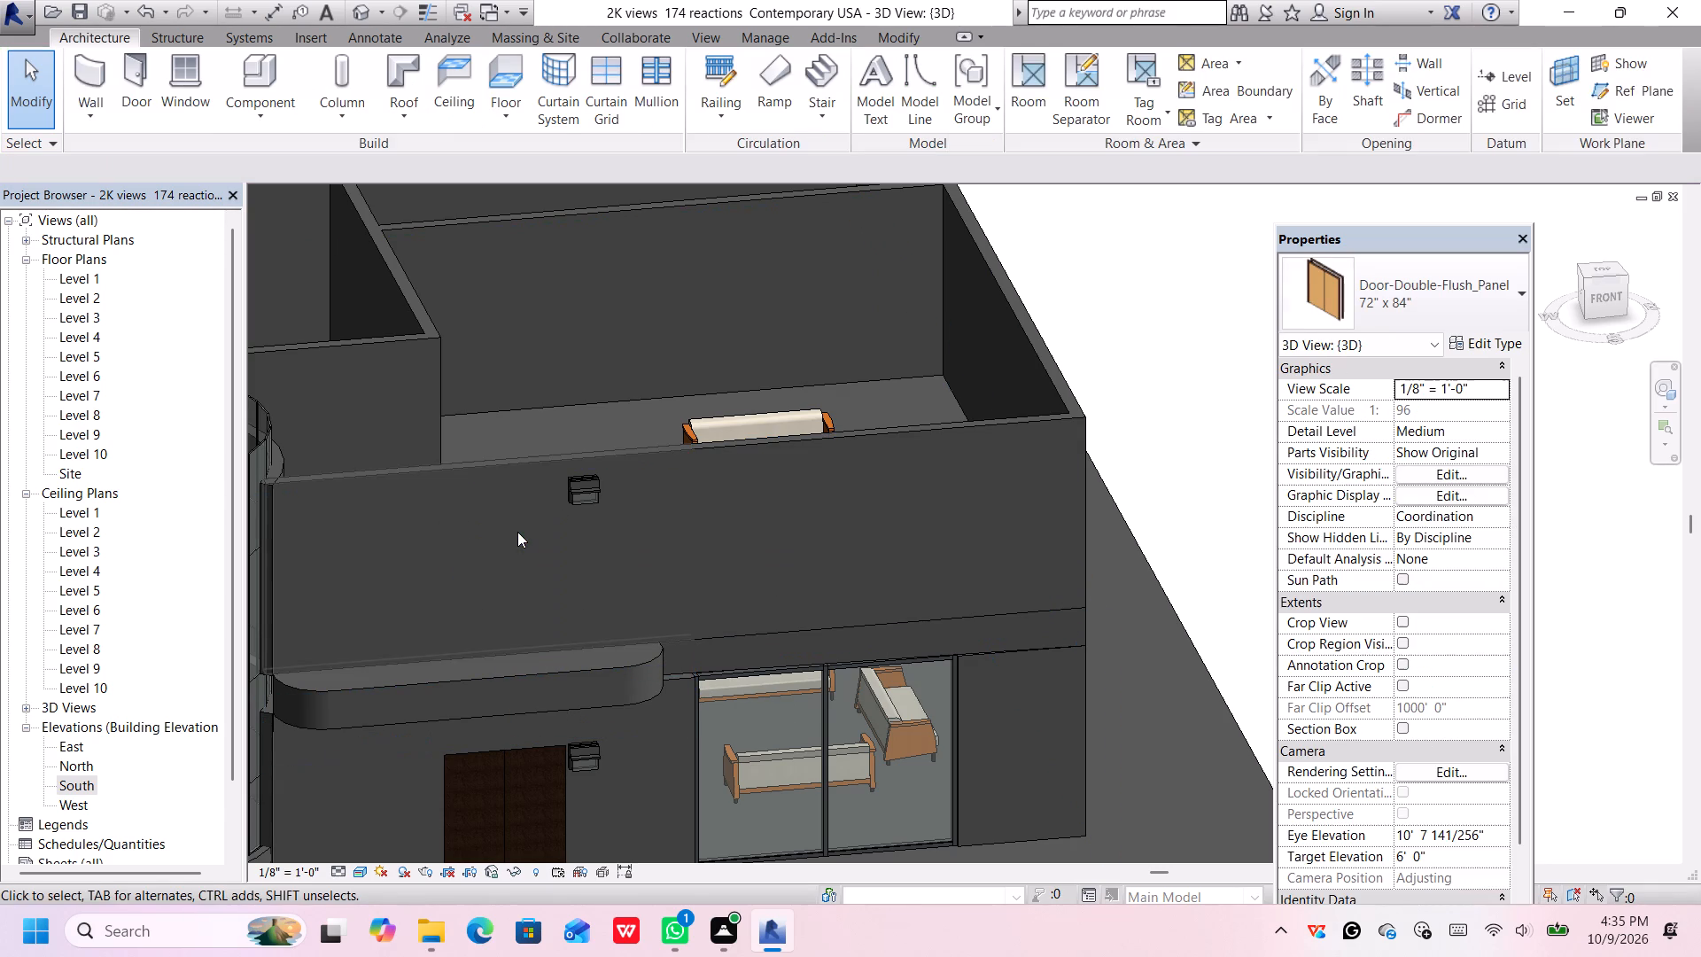
# Delete the wall-mounted lighting fixture from the outside of the upper storey's front wall.
pyautogui.scroll(-5, 529, 512)
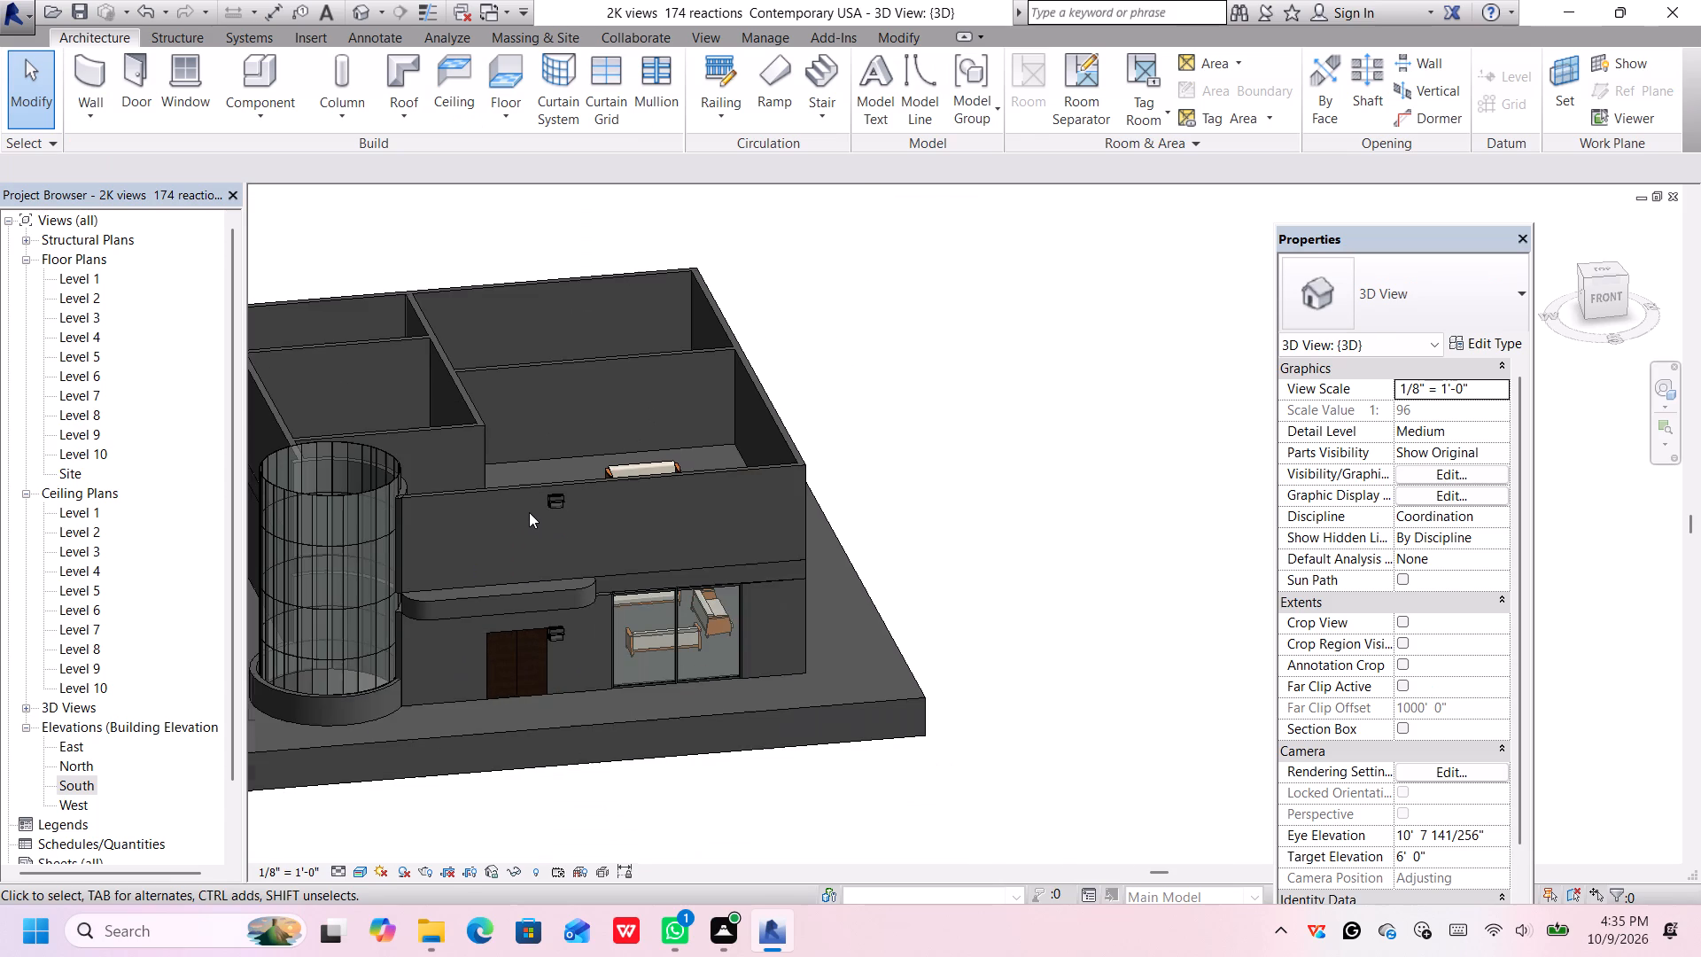
pyautogui.moveTo(532, 520); pyautogui.dragTo(568, 563, button='middle')
pyautogui.moveTo(563, 554); pyautogui.dragTo(653, 735, button='middle')
pyautogui.scroll(1, 571, 495)
pyautogui.scroll(-1, 588, 489)
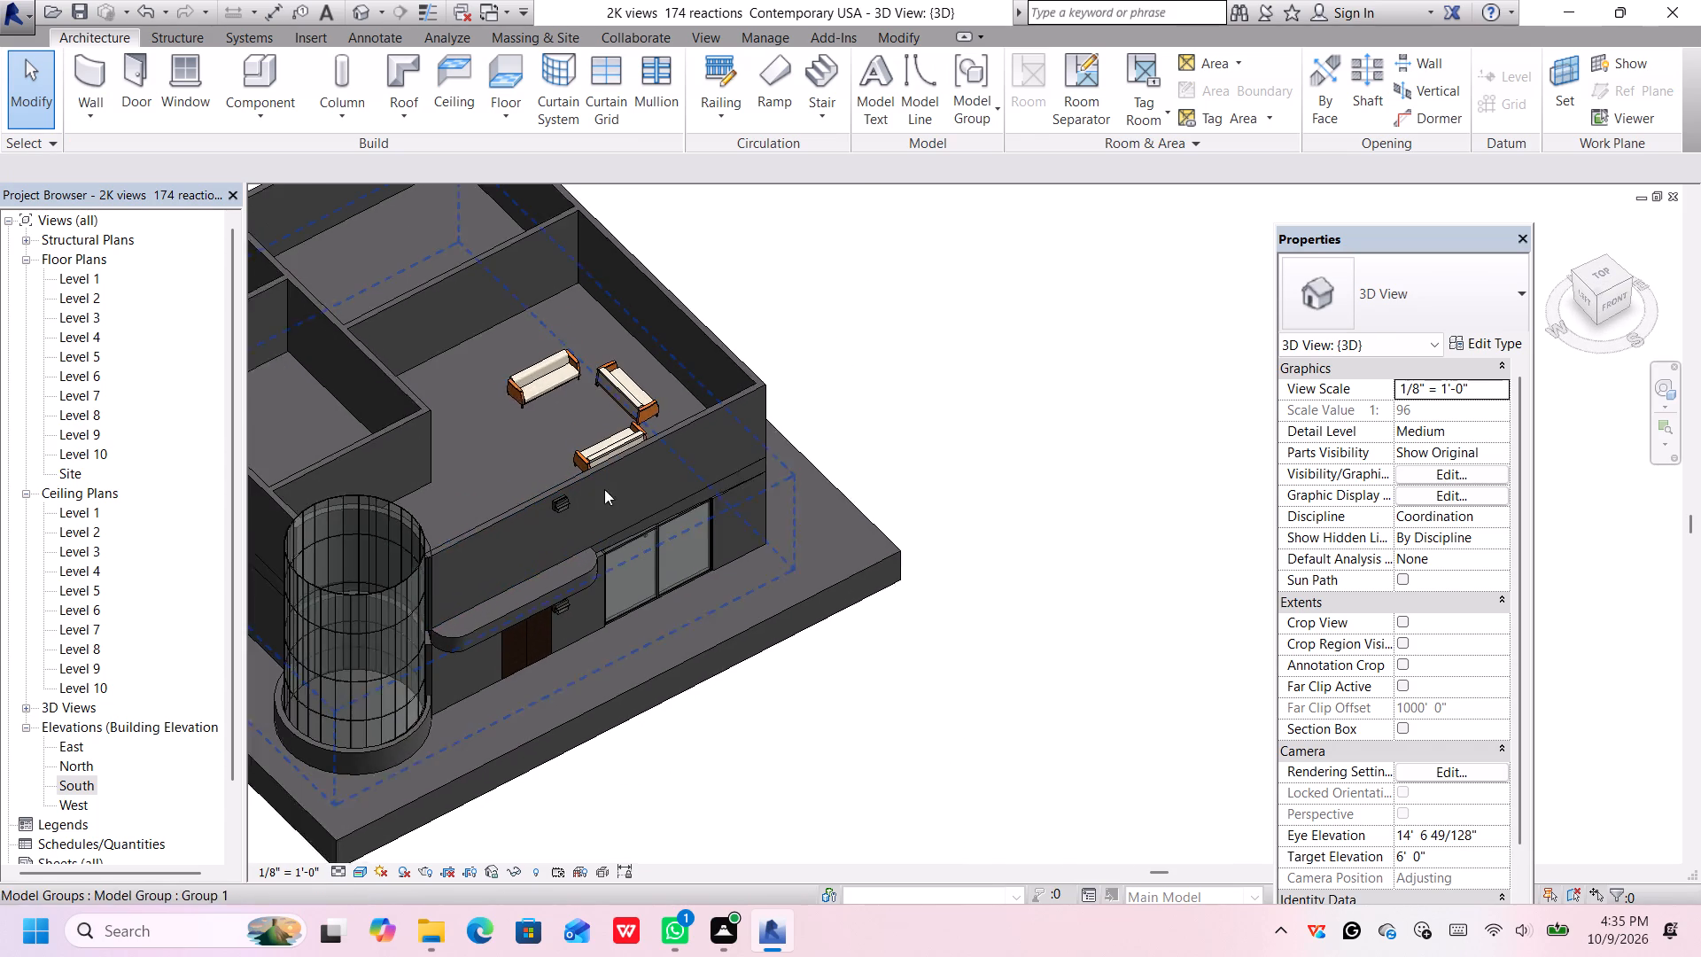
pyautogui.scroll(-1, 604, 489)
pyautogui.moveTo(642, 495); pyautogui.dragTo(933, 602, button='middle')
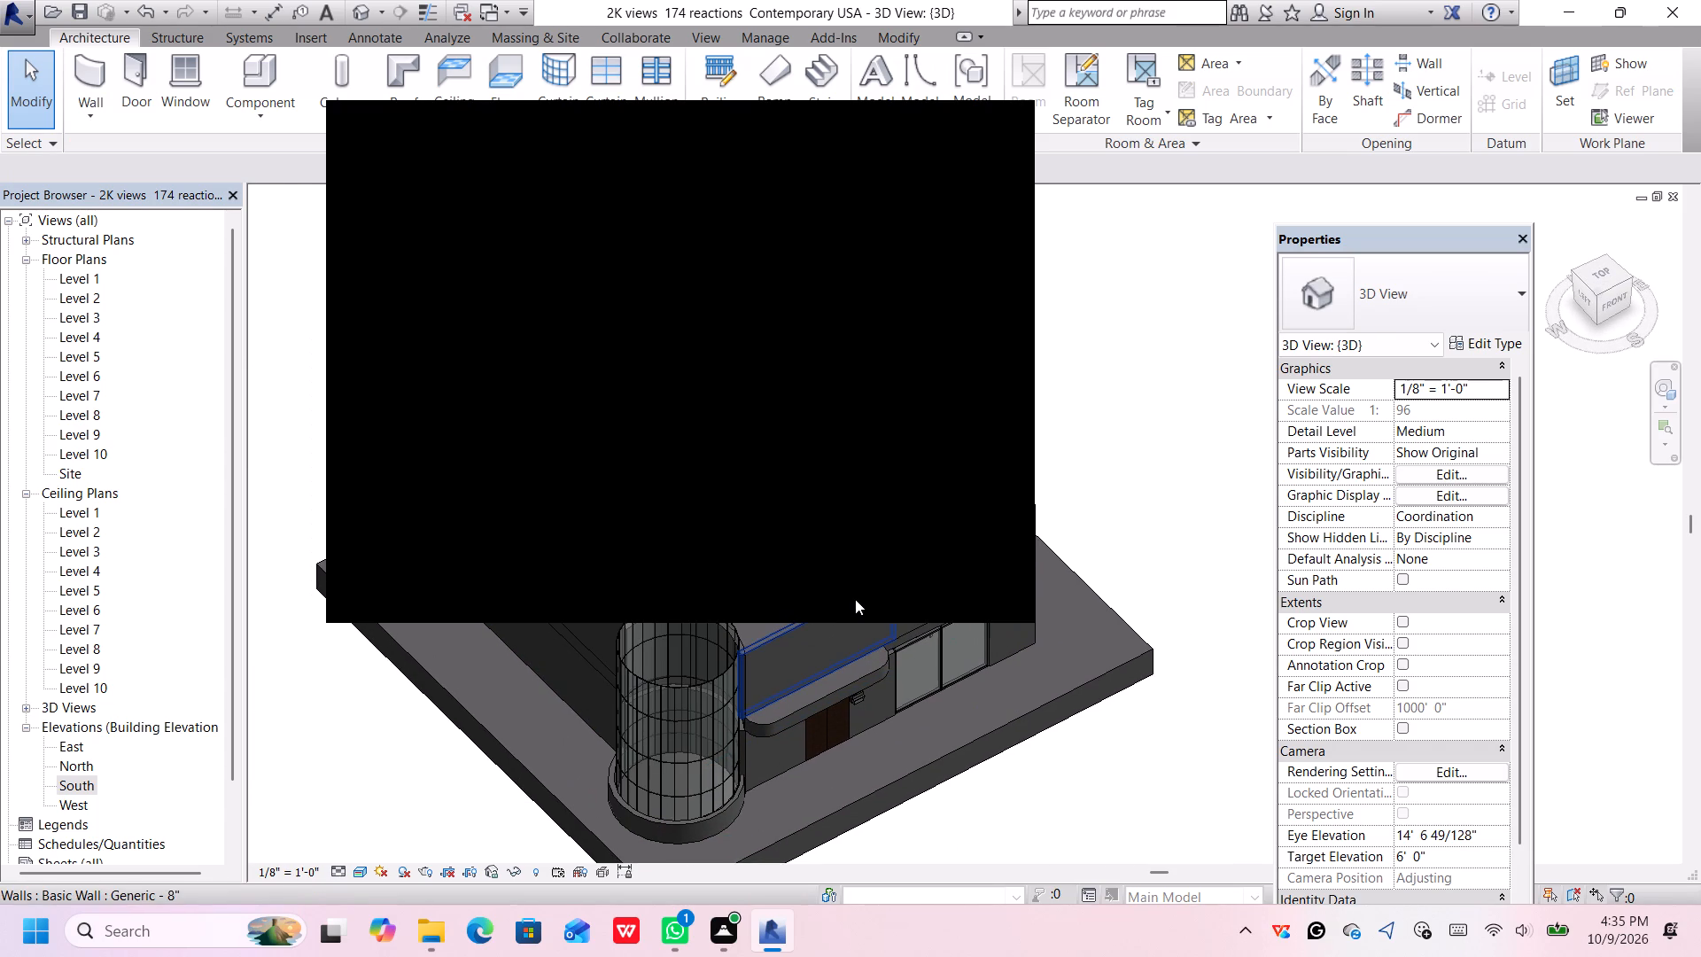
pyautogui.click(997, 124)
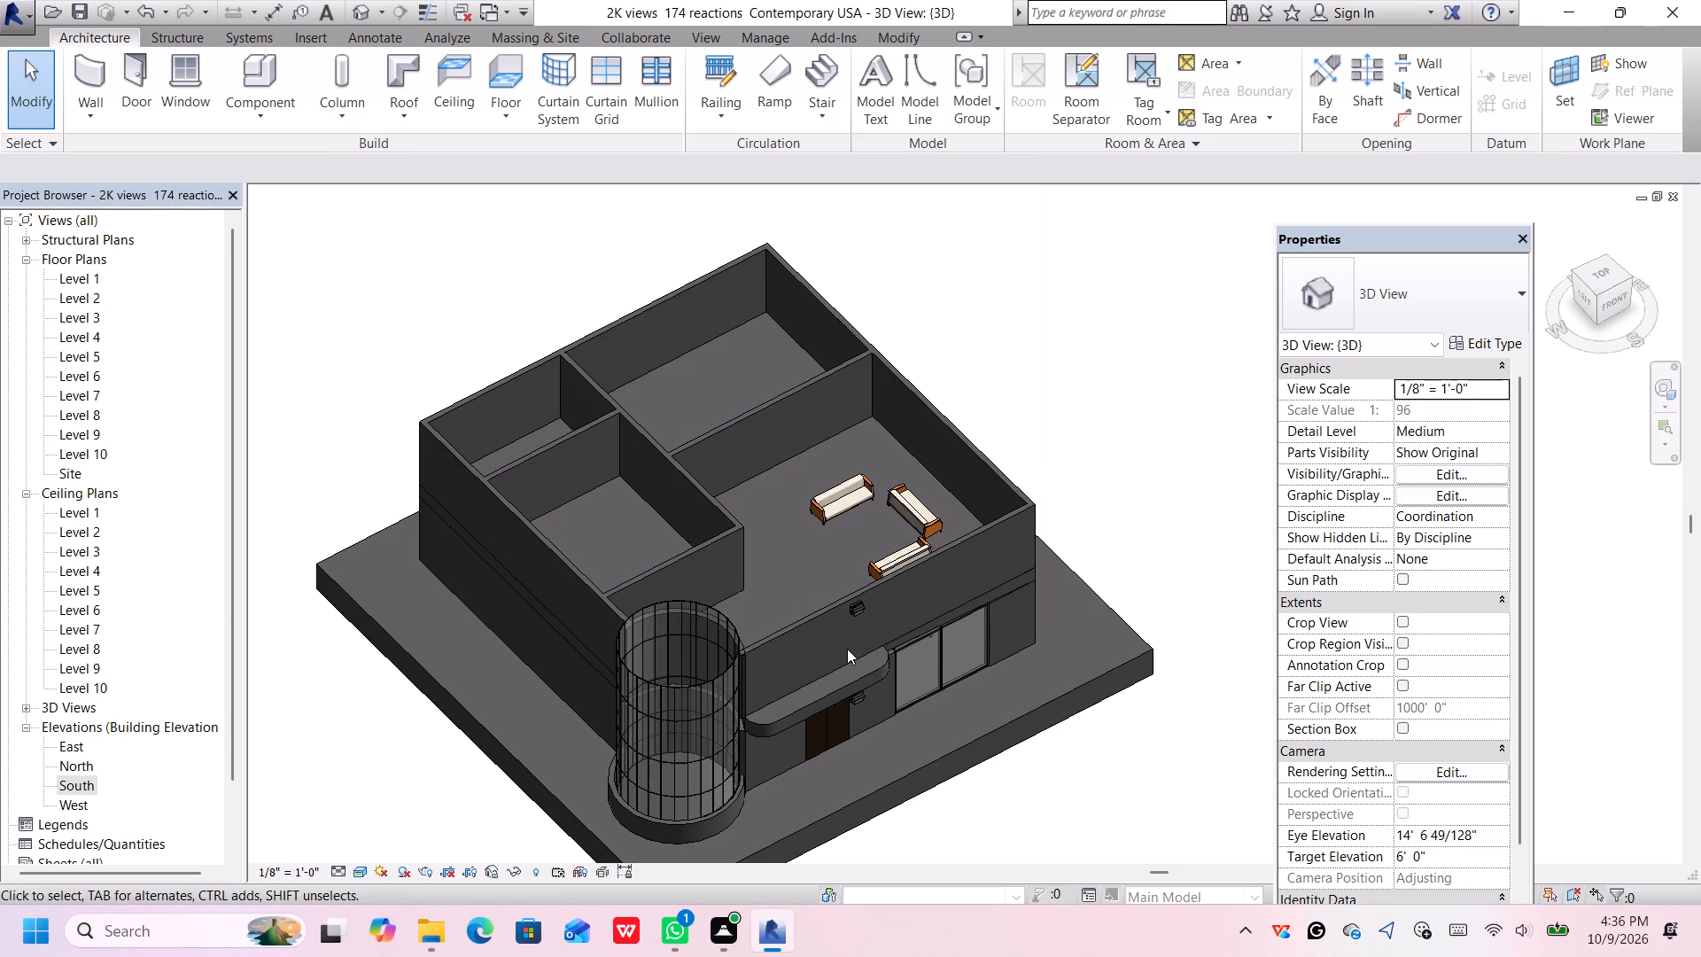
pyautogui.scroll(2, 846, 641)
pyautogui.scroll(-1, 857, 641)
pyautogui.scroll(3, 863, 631)
pyautogui.click(864, 599)
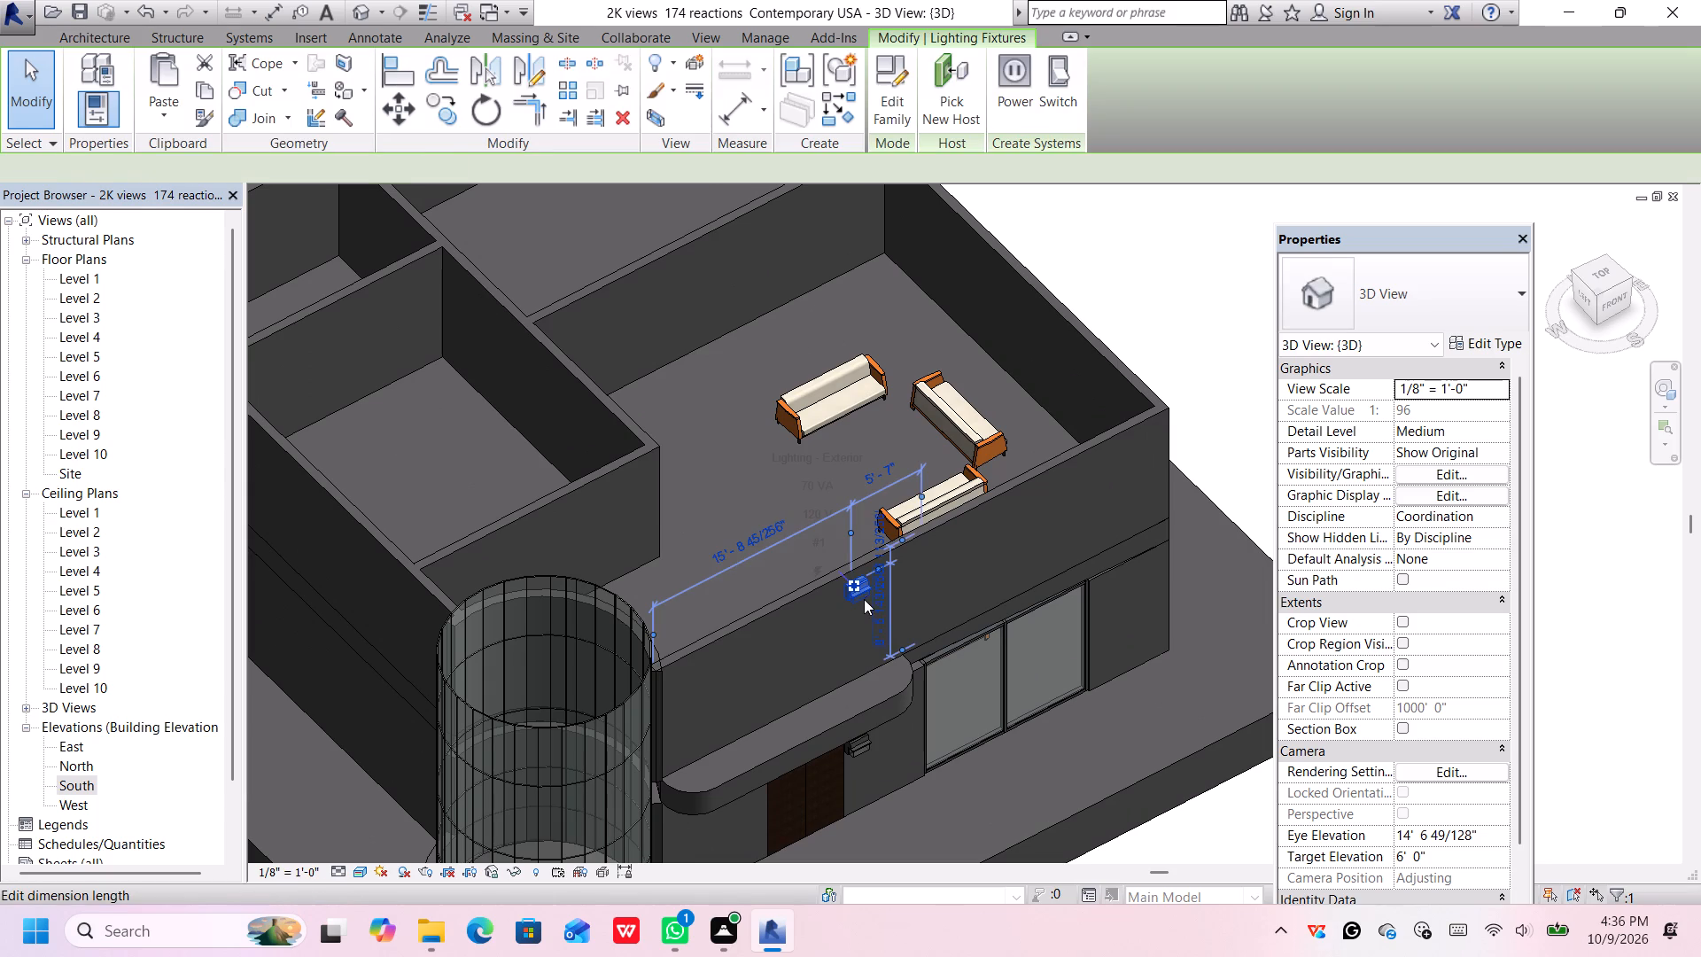
pyautogui.press('Delete')
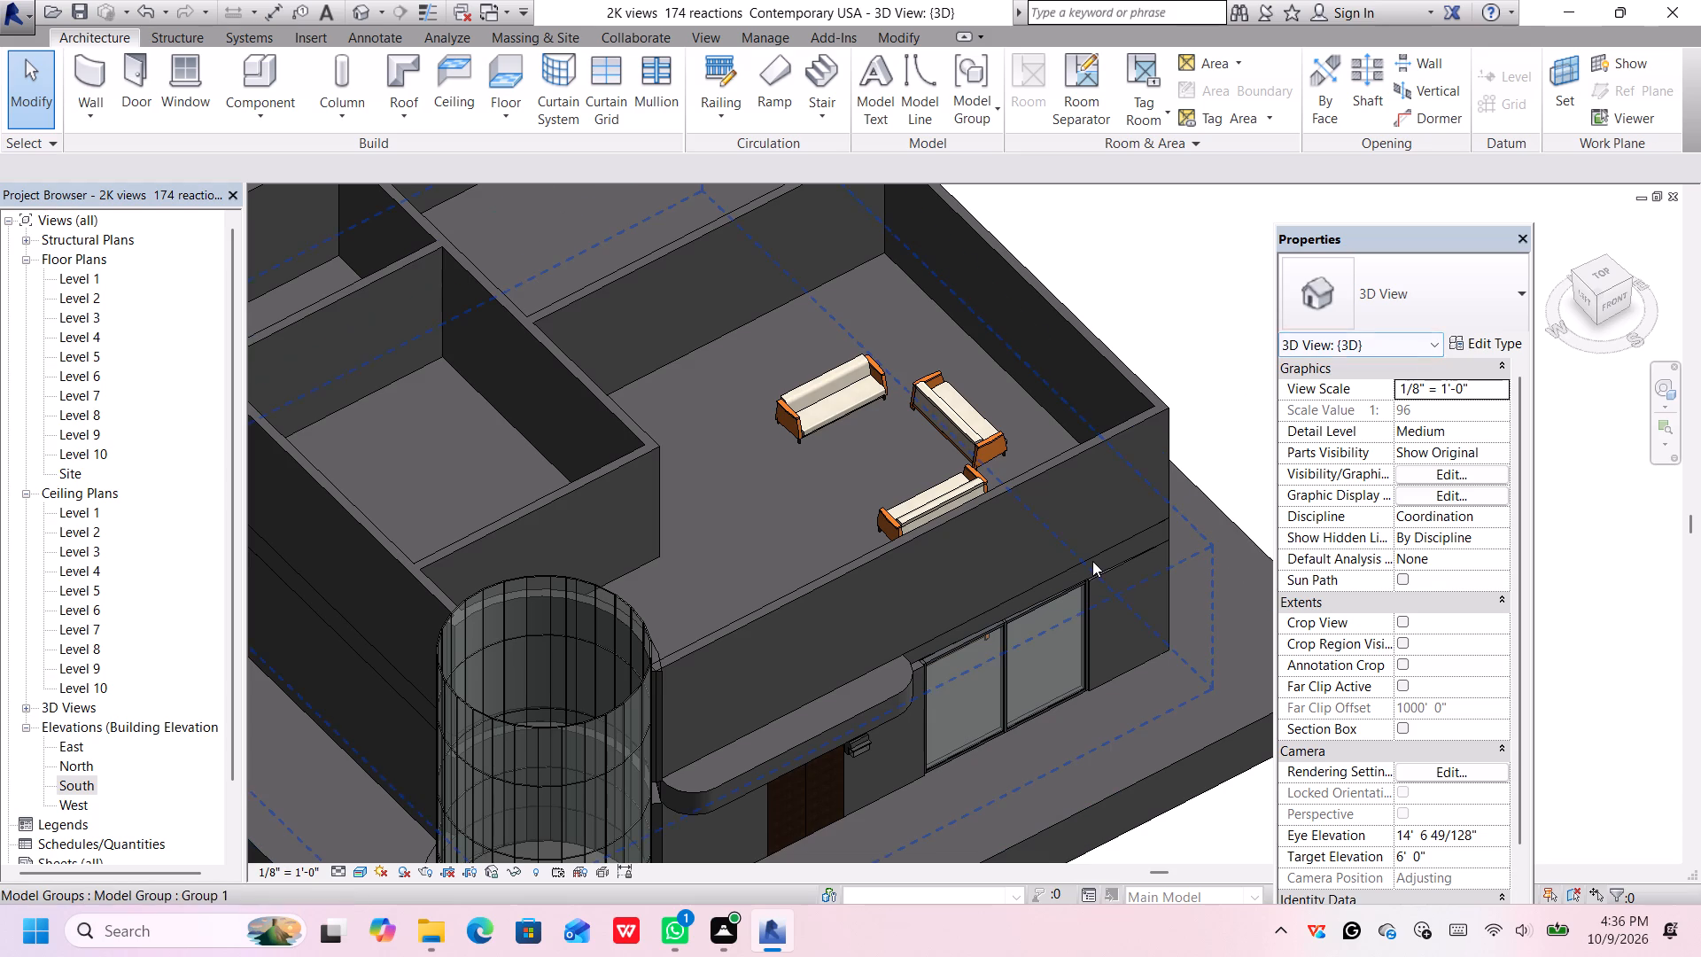
# Examine the upper storey's Generic - 8" front wall above the entrance canopy, from above and from the front.
pyautogui.scroll(-1, 1206, 400)
pyautogui.middleClick(1206, 425)
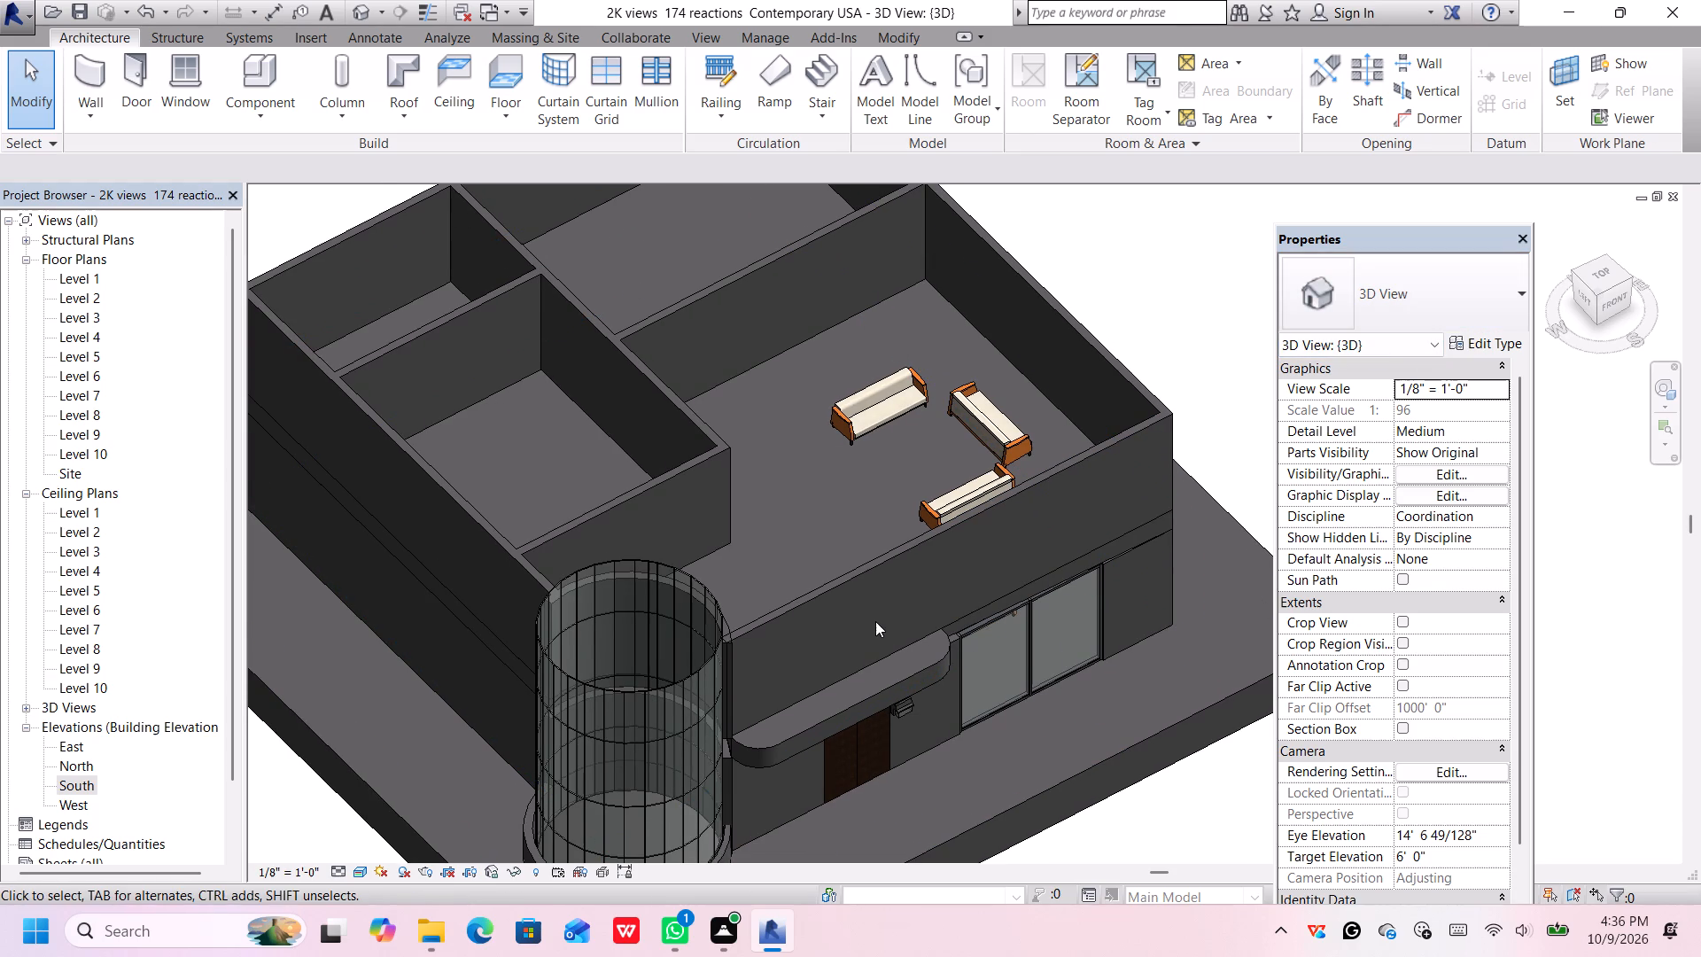
pyautogui.click(861, 578)
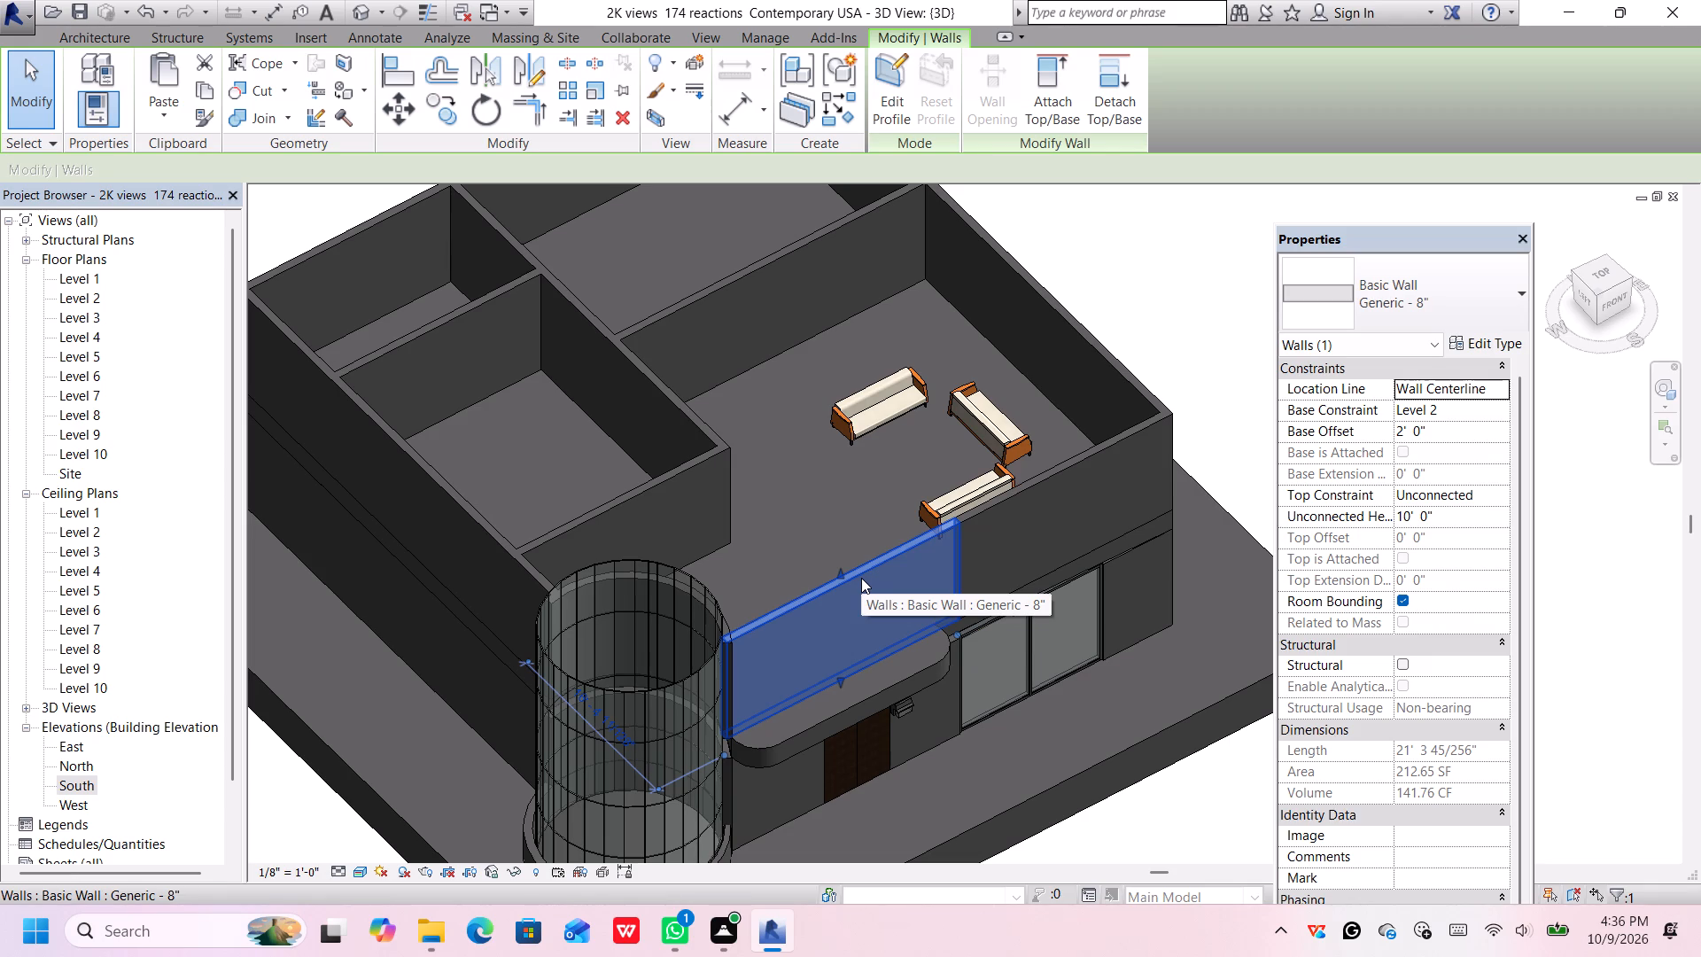
pyautogui.moveTo(936, 591); pyautogui.dragTo(922, 600, button='middle')
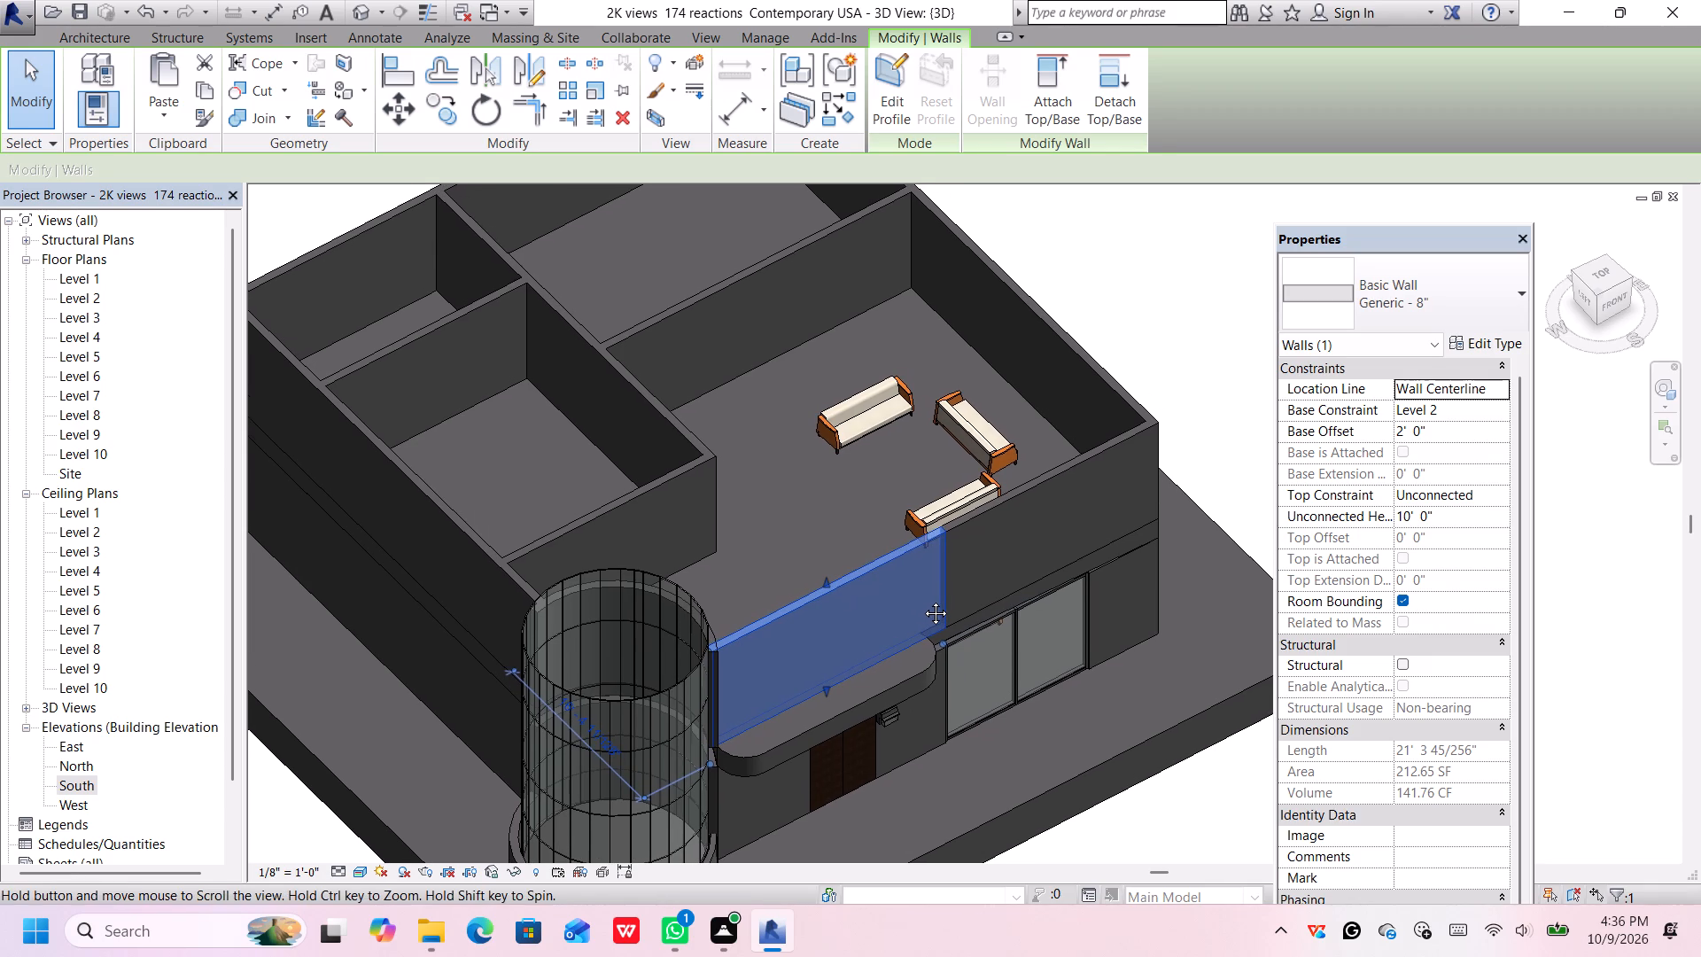
pyautogui.moveTo(922, 600); pyautogui.dragTo(864, 494, button='middle')
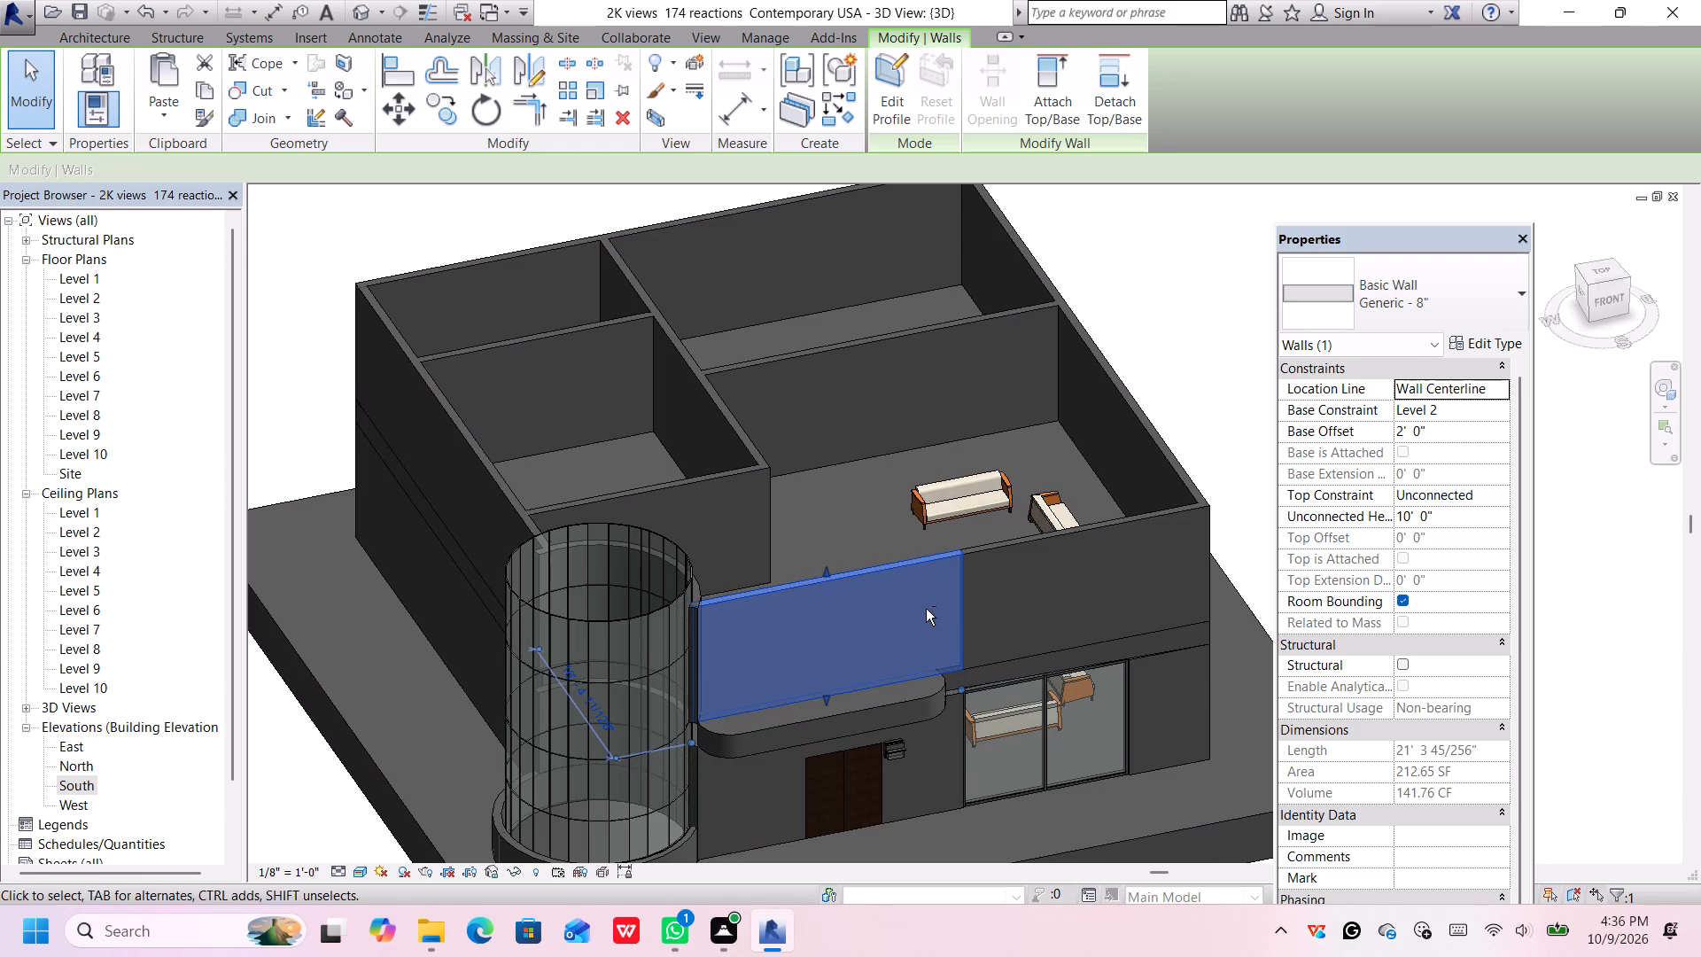
pyautogui.keyDown('shift'); pyautogui.moveTo(923, 617); pyautogui.dragTo(862, 489, button='middle'); pyautogui.keyUp('shift')
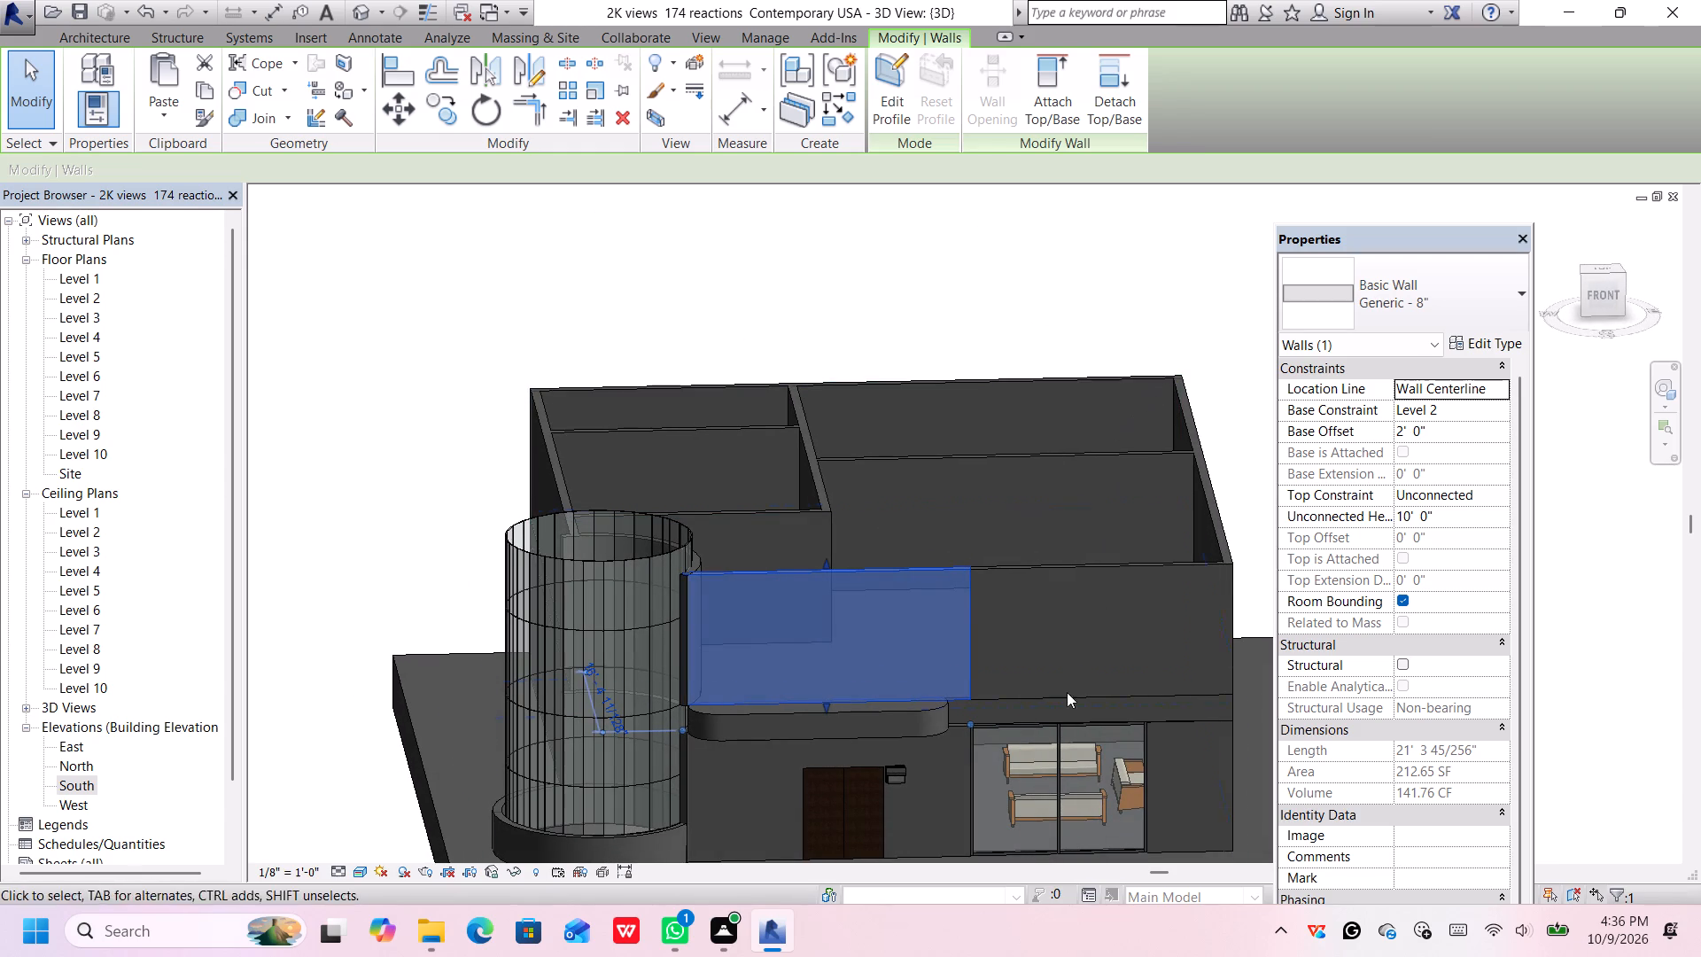
pyautogui.moveTo(977, 729); pyautogui.dragTo(908, 655, button='middle')
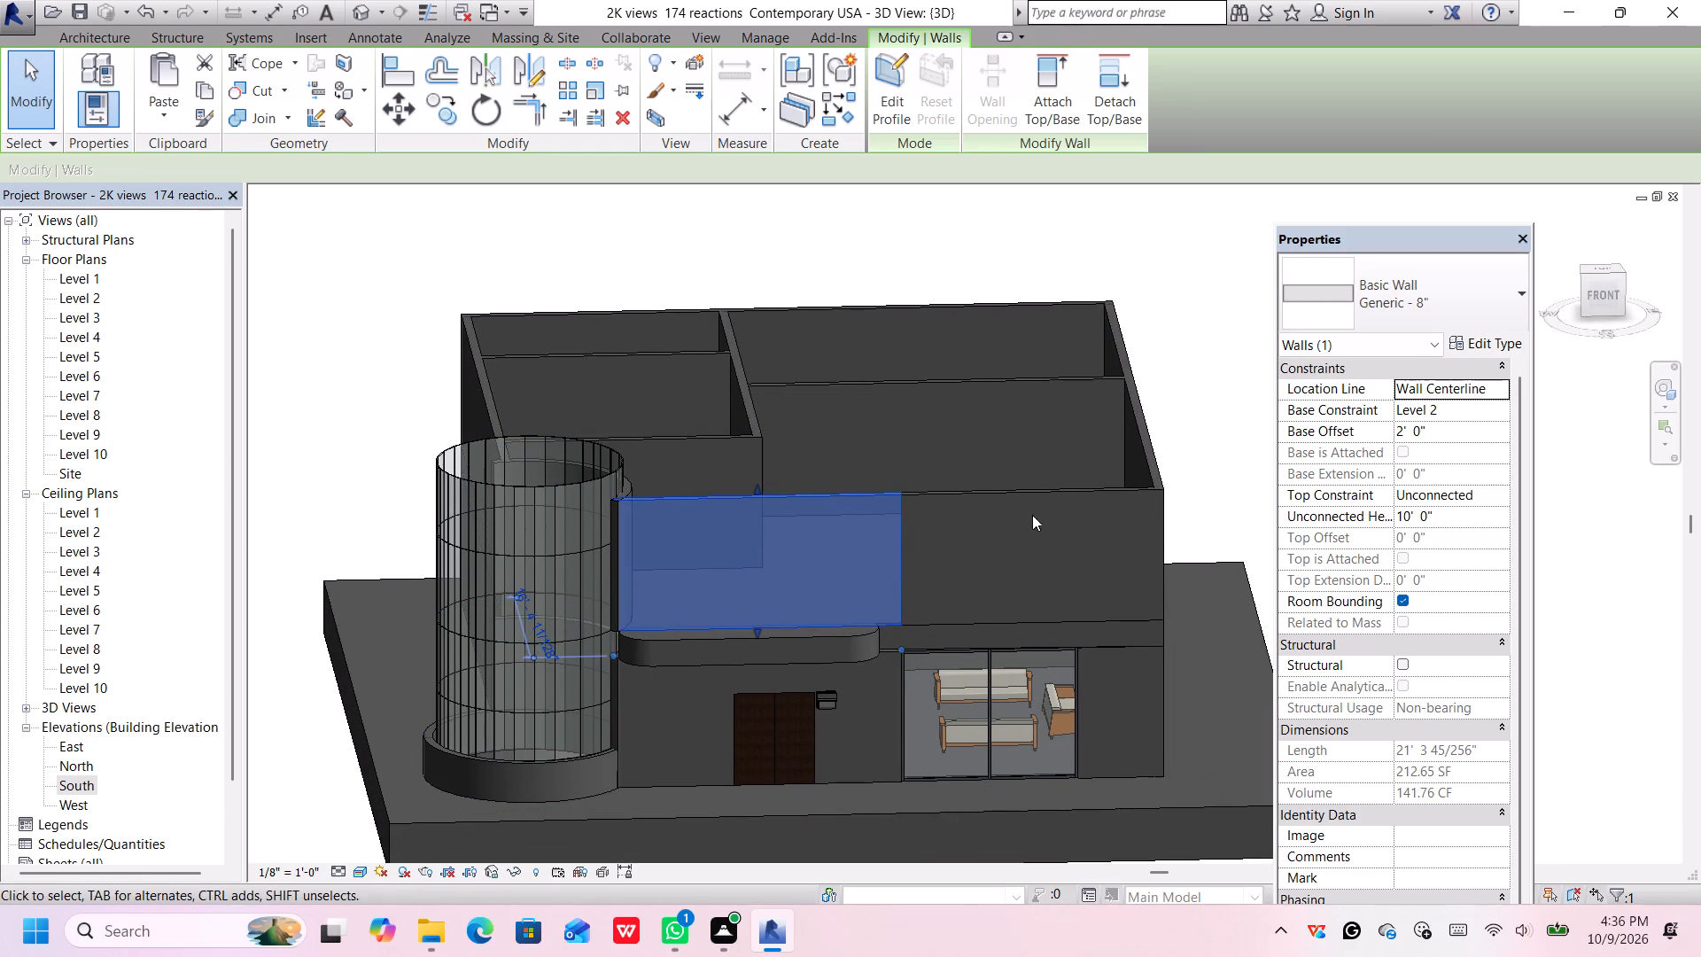
pyautogui.click(1191, 444)
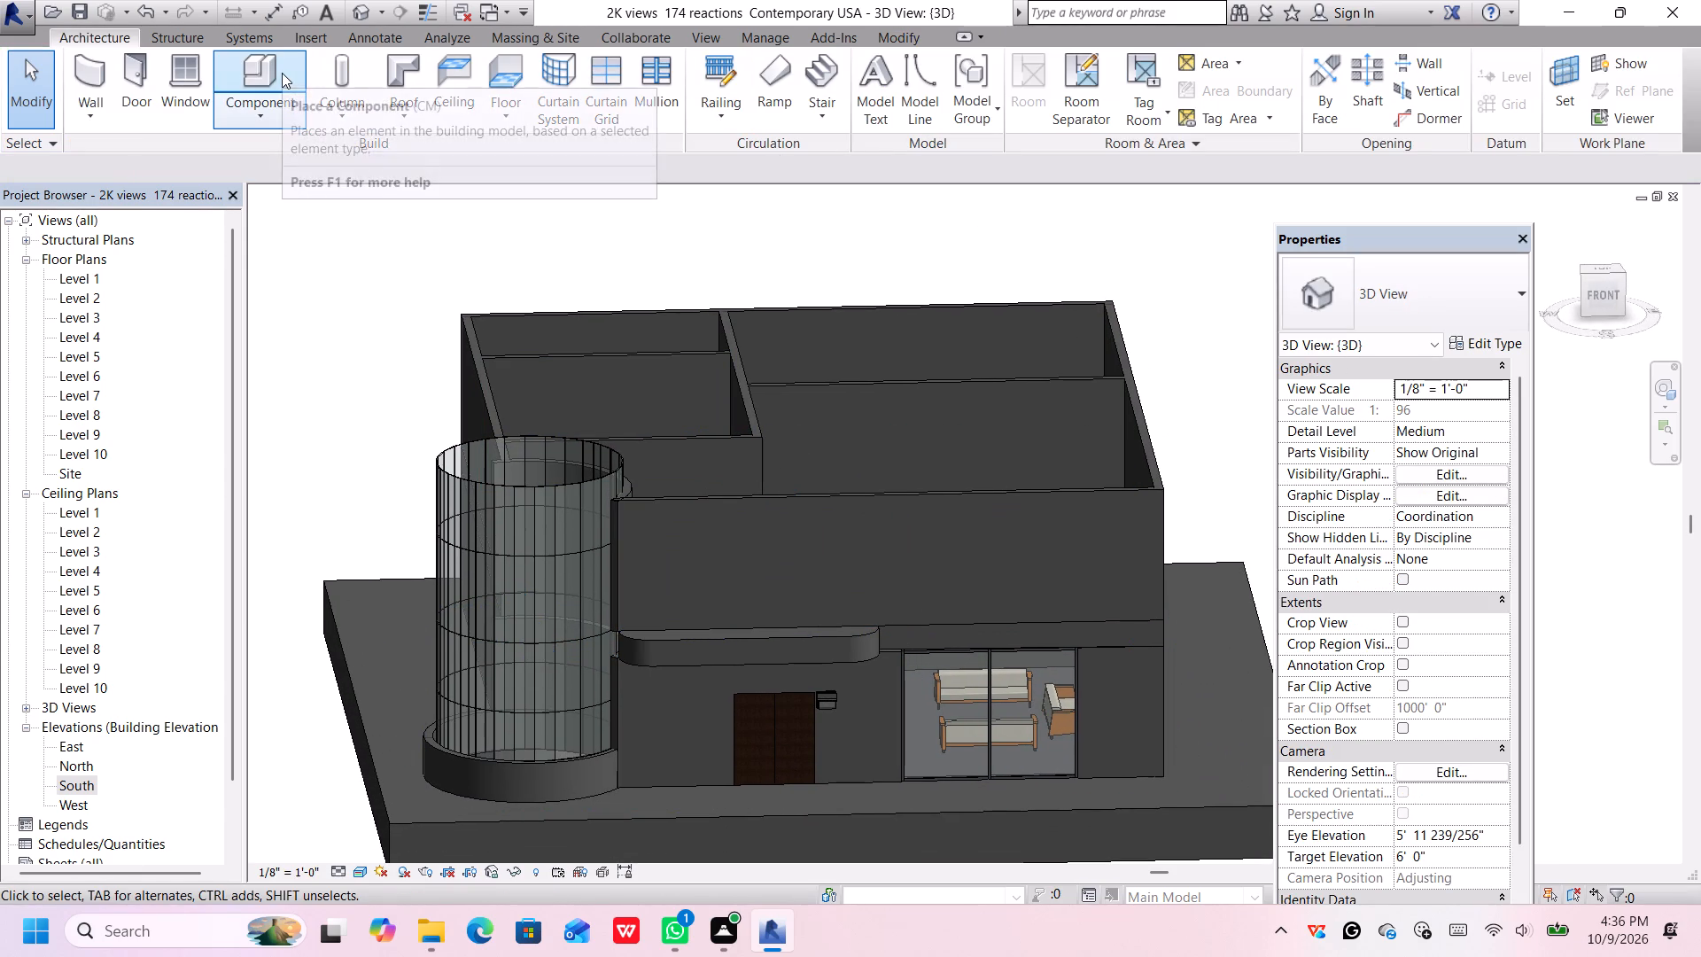
# Load the Door-Curtain-Wall-Double-Glass family from the US Imperial Doors library for door placement.
pyautogui.click(133, 73)
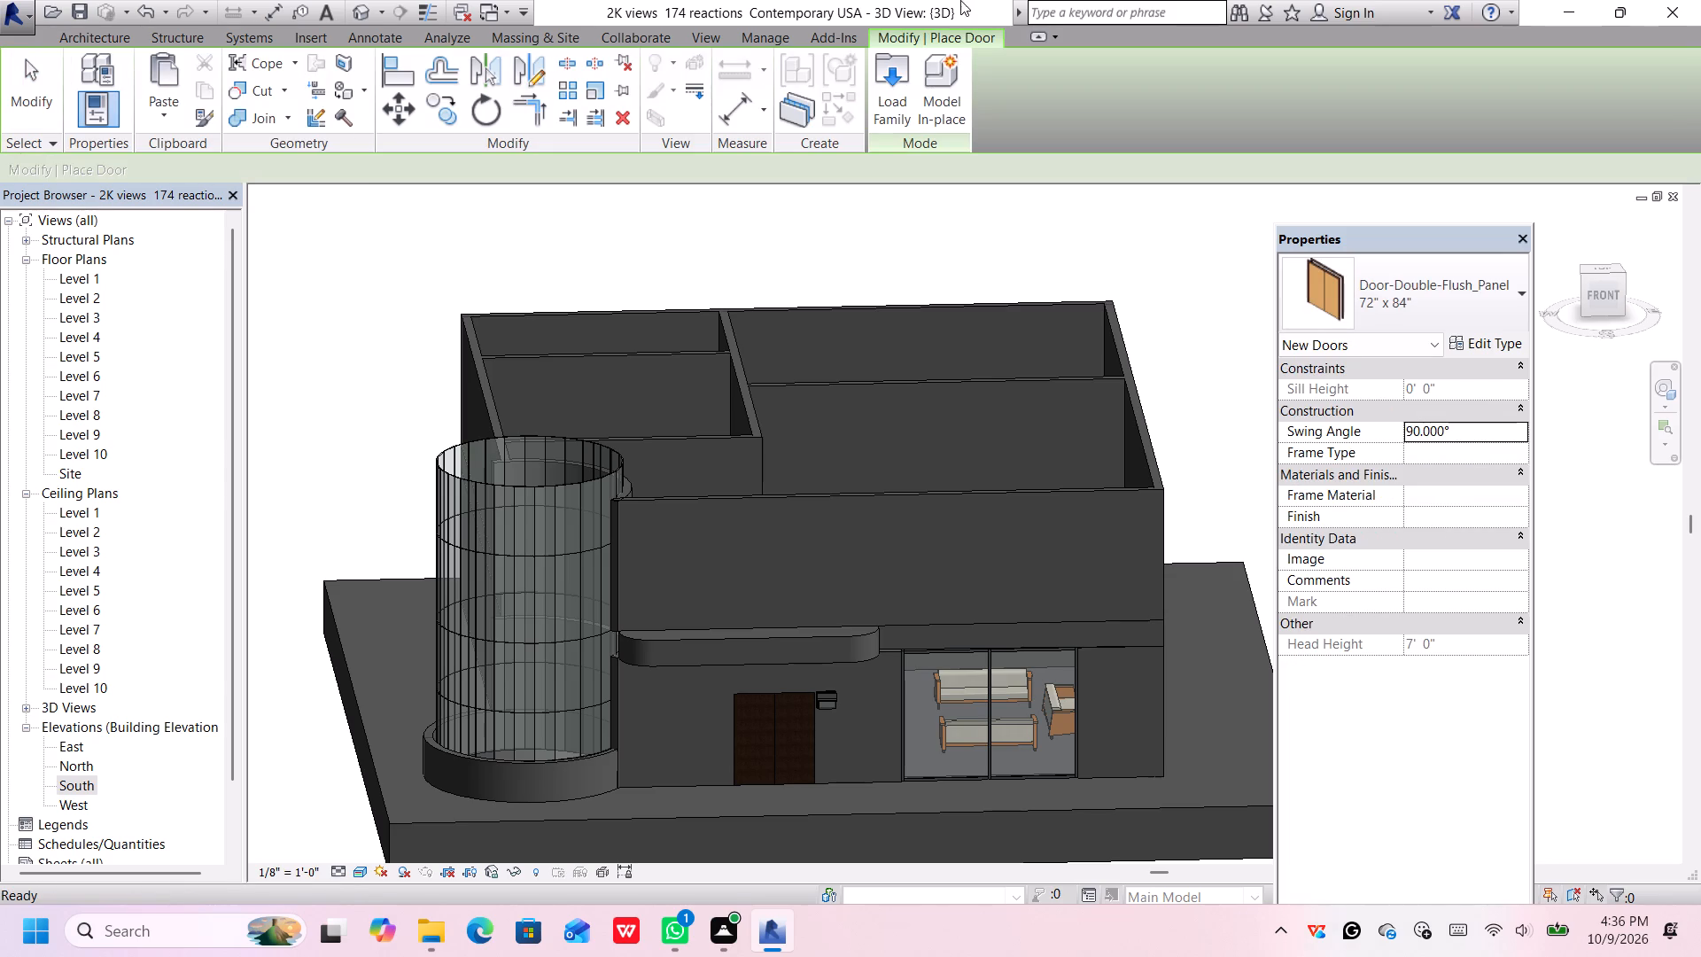
pyautogui.click(896, 80)
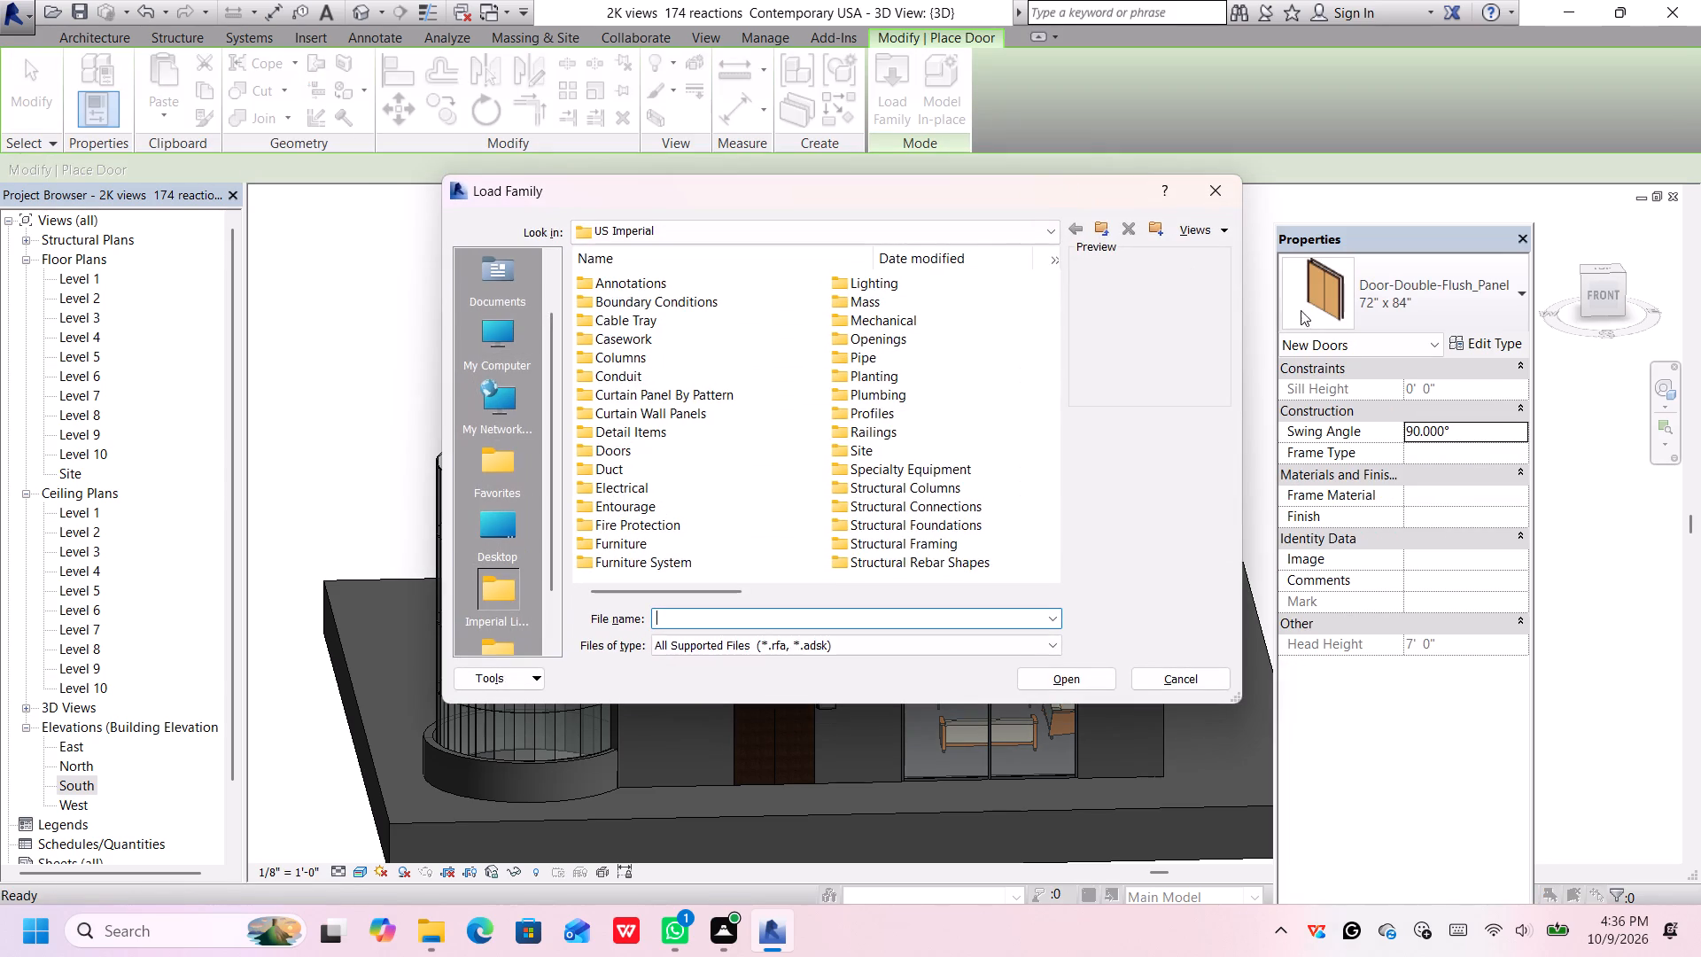
pyautogui.scroll(-1, 718, 489)
pyautogui.scroll(2, 693, 467)
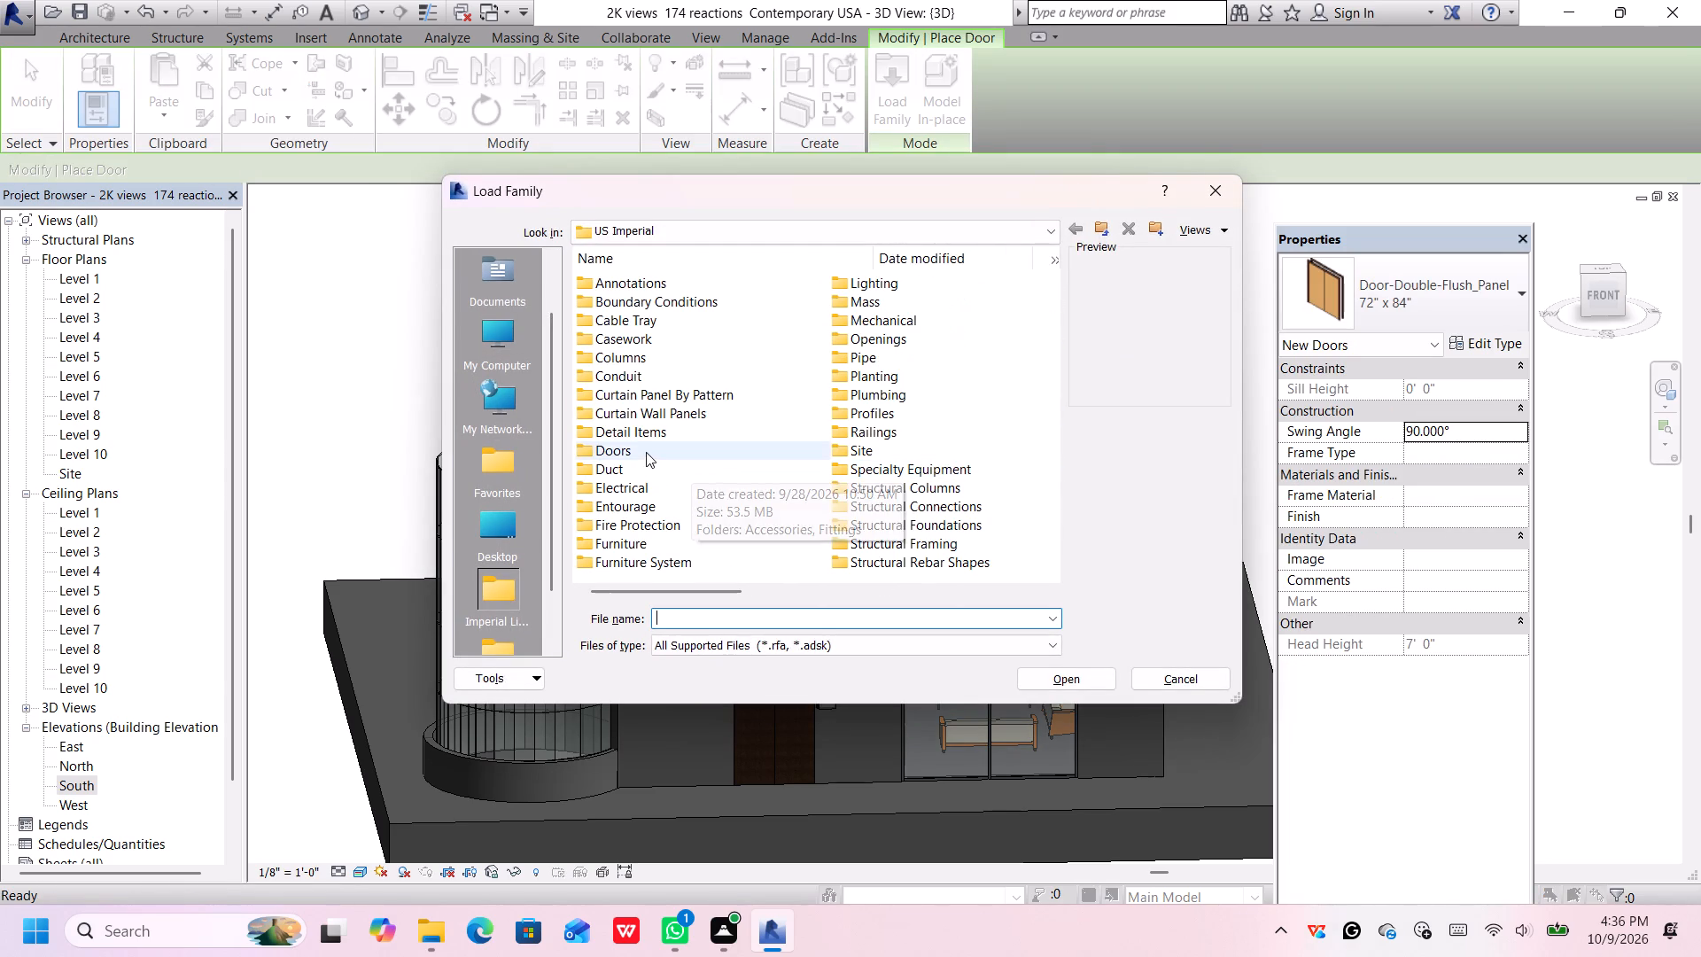
pyautogui.doubleClick(644, 452)
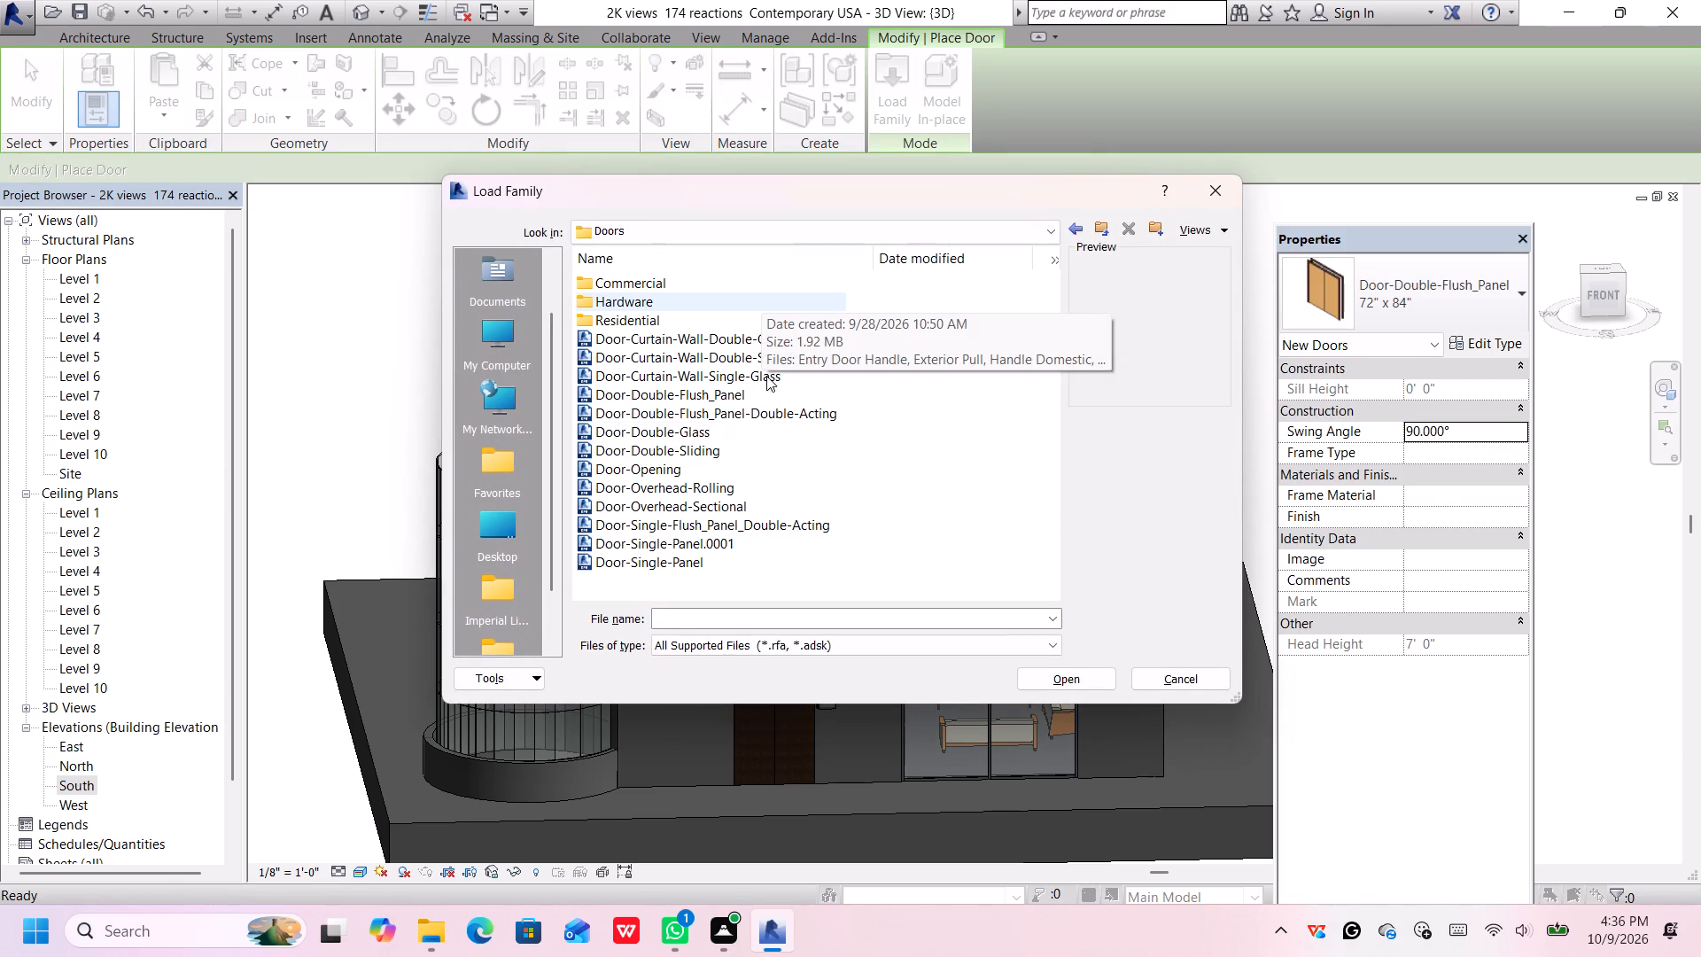
pyautogui.click(748, 341)
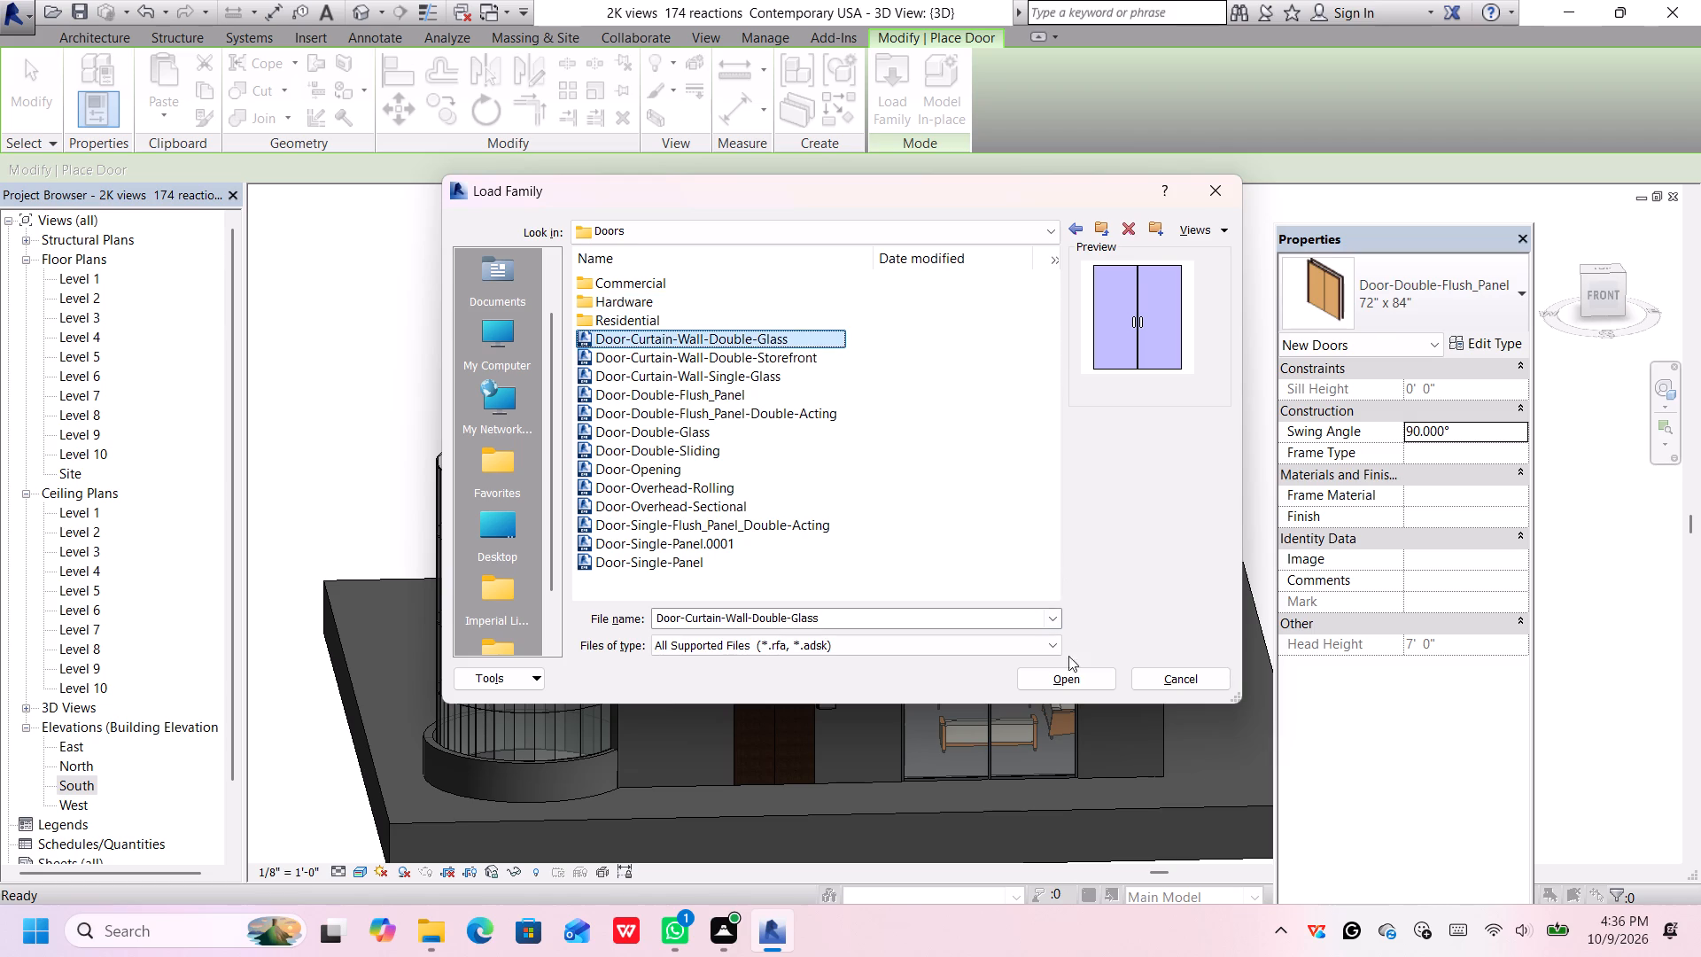
pyautogui.click(1071, 675)
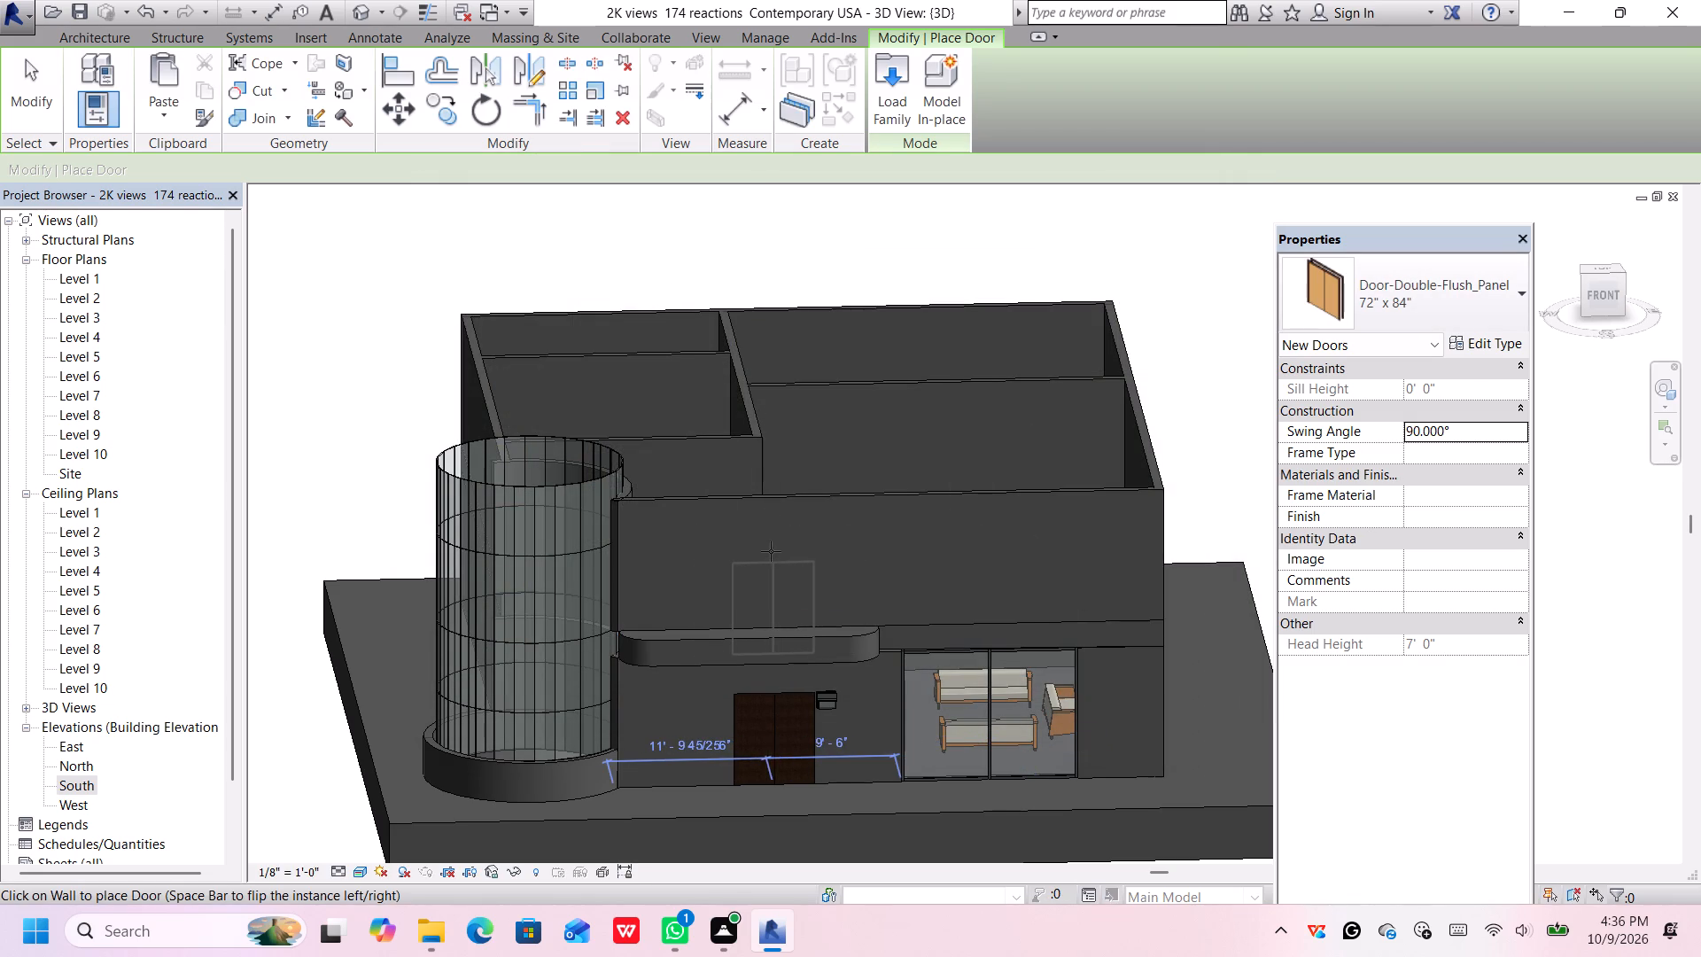
# Check the new door's properties and close the Properties palette.
pyautogui.click(1343, 345)
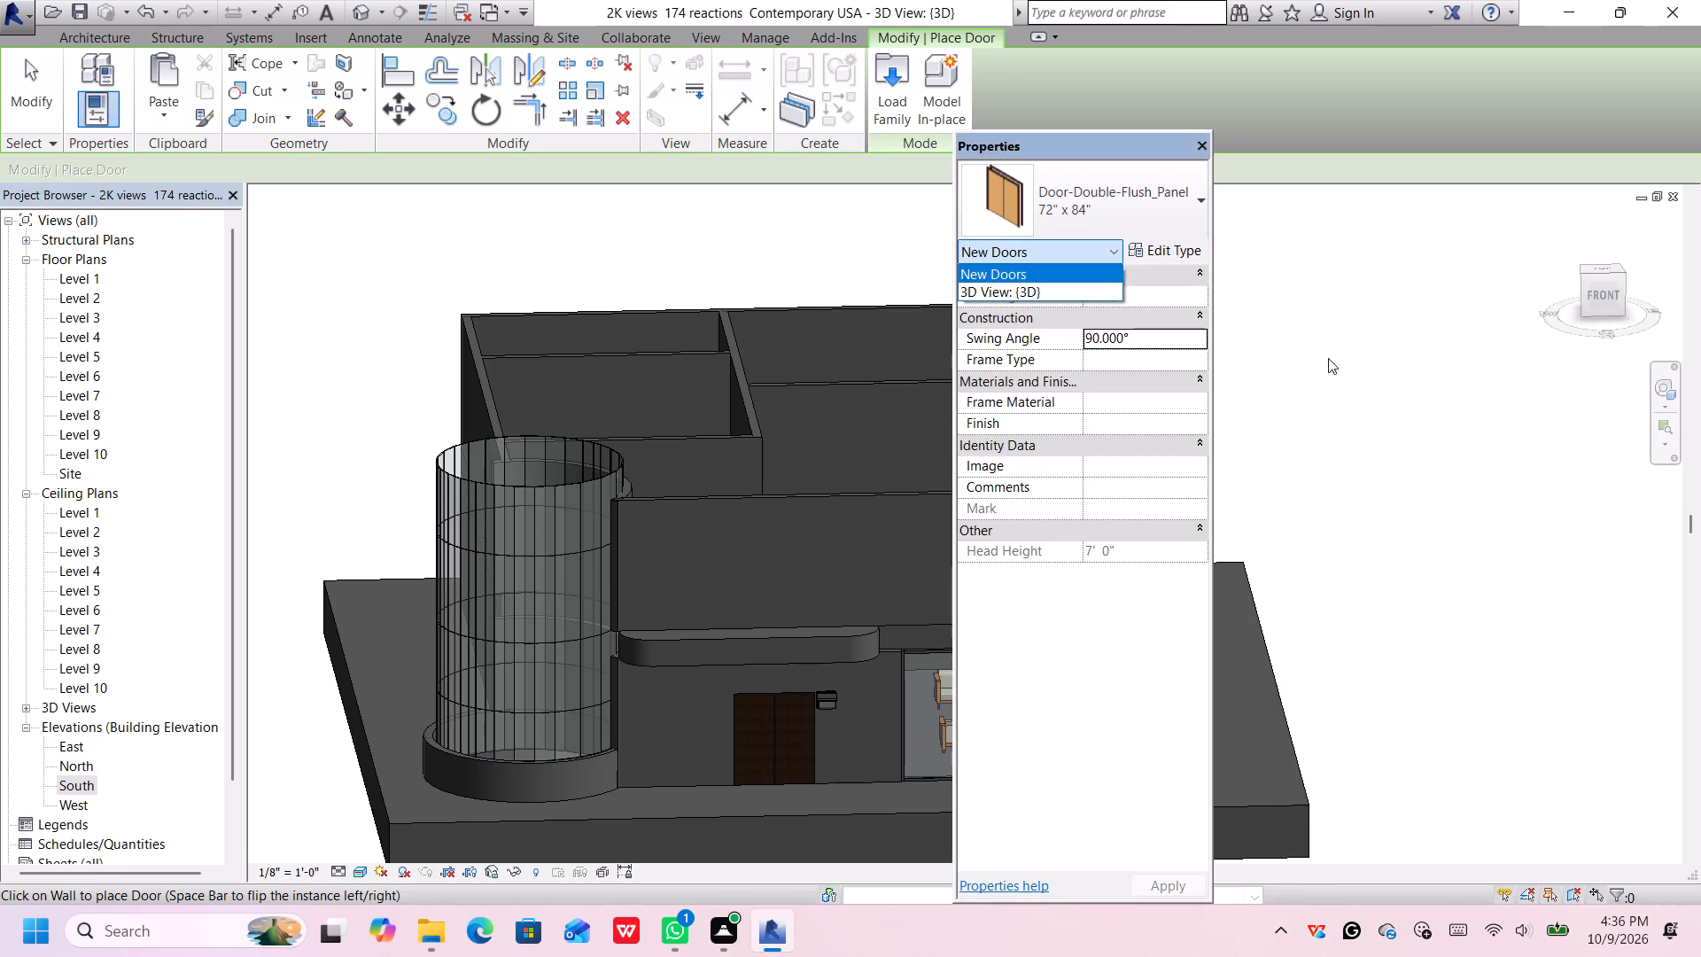
pyautogui.click(1079, 259)
pyautogui.scroll(-2, 1025, 464)
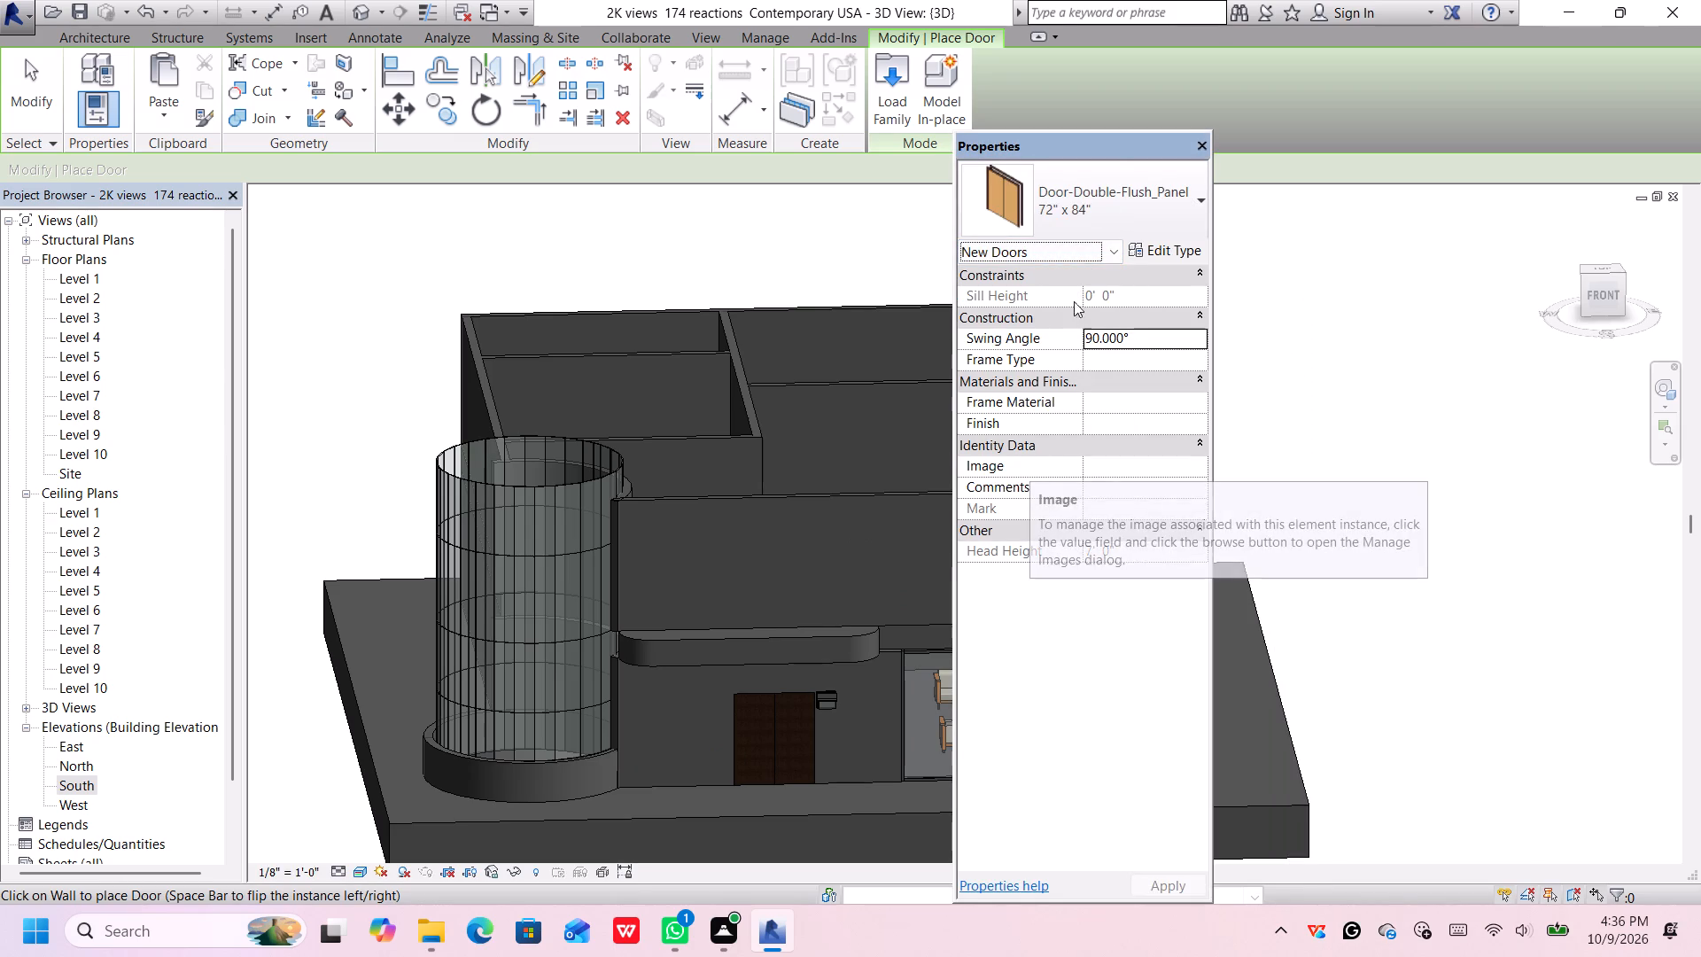
pyautogui.click(1203, 150)
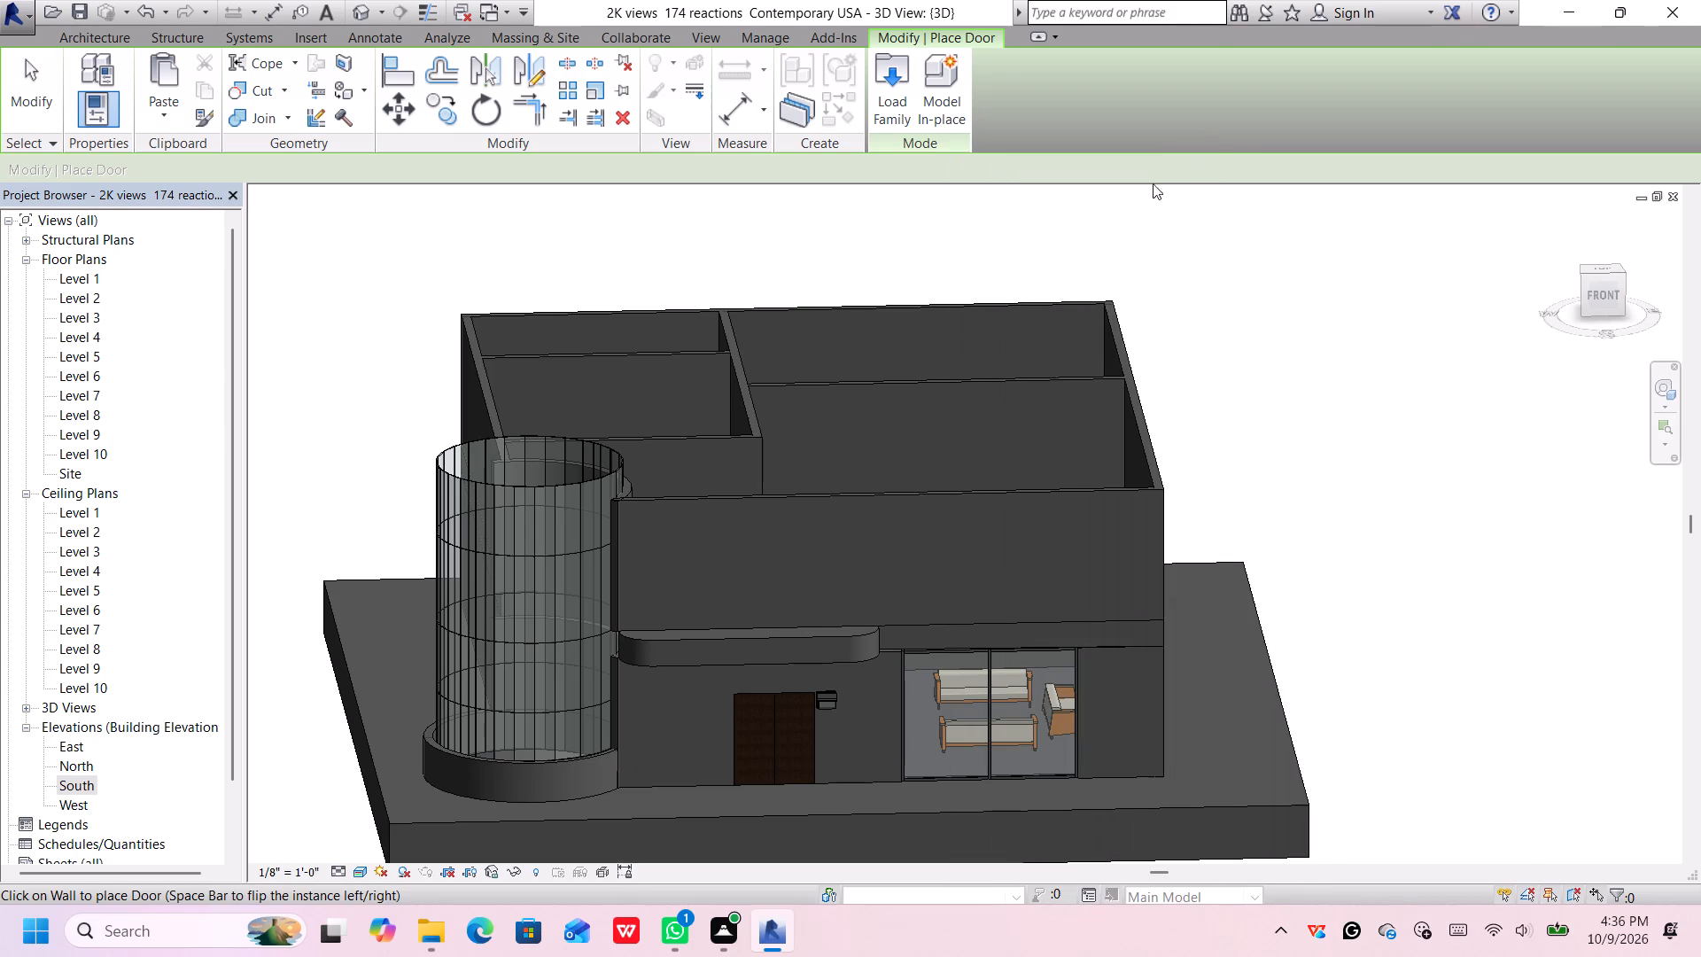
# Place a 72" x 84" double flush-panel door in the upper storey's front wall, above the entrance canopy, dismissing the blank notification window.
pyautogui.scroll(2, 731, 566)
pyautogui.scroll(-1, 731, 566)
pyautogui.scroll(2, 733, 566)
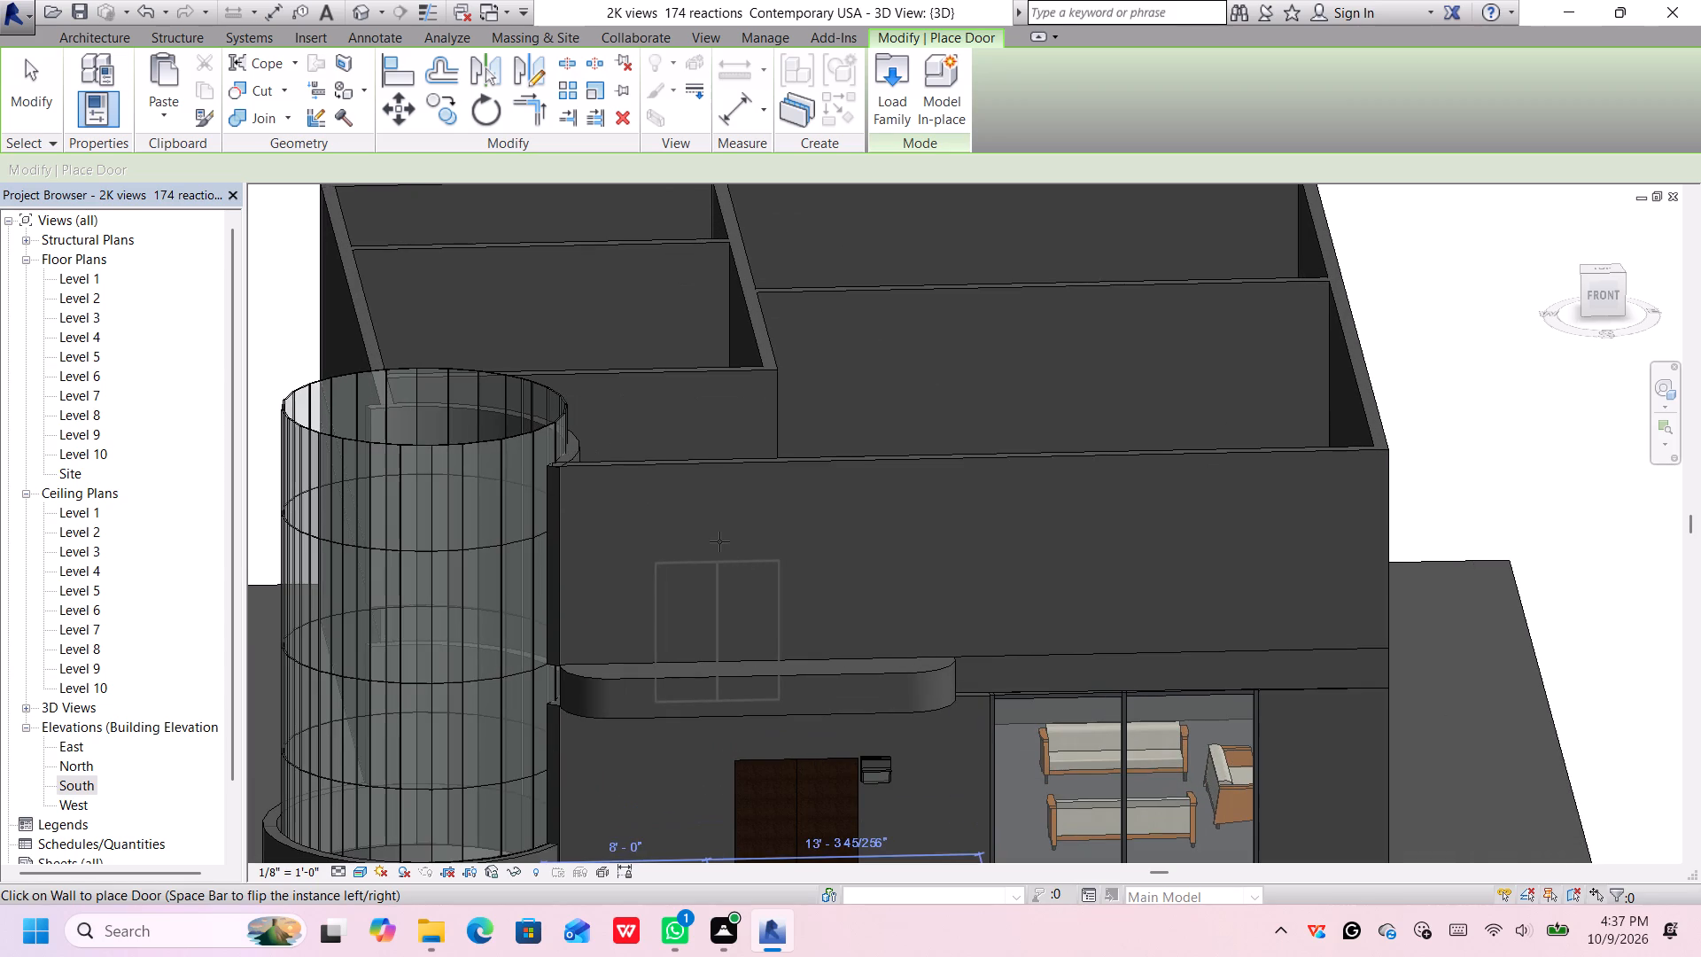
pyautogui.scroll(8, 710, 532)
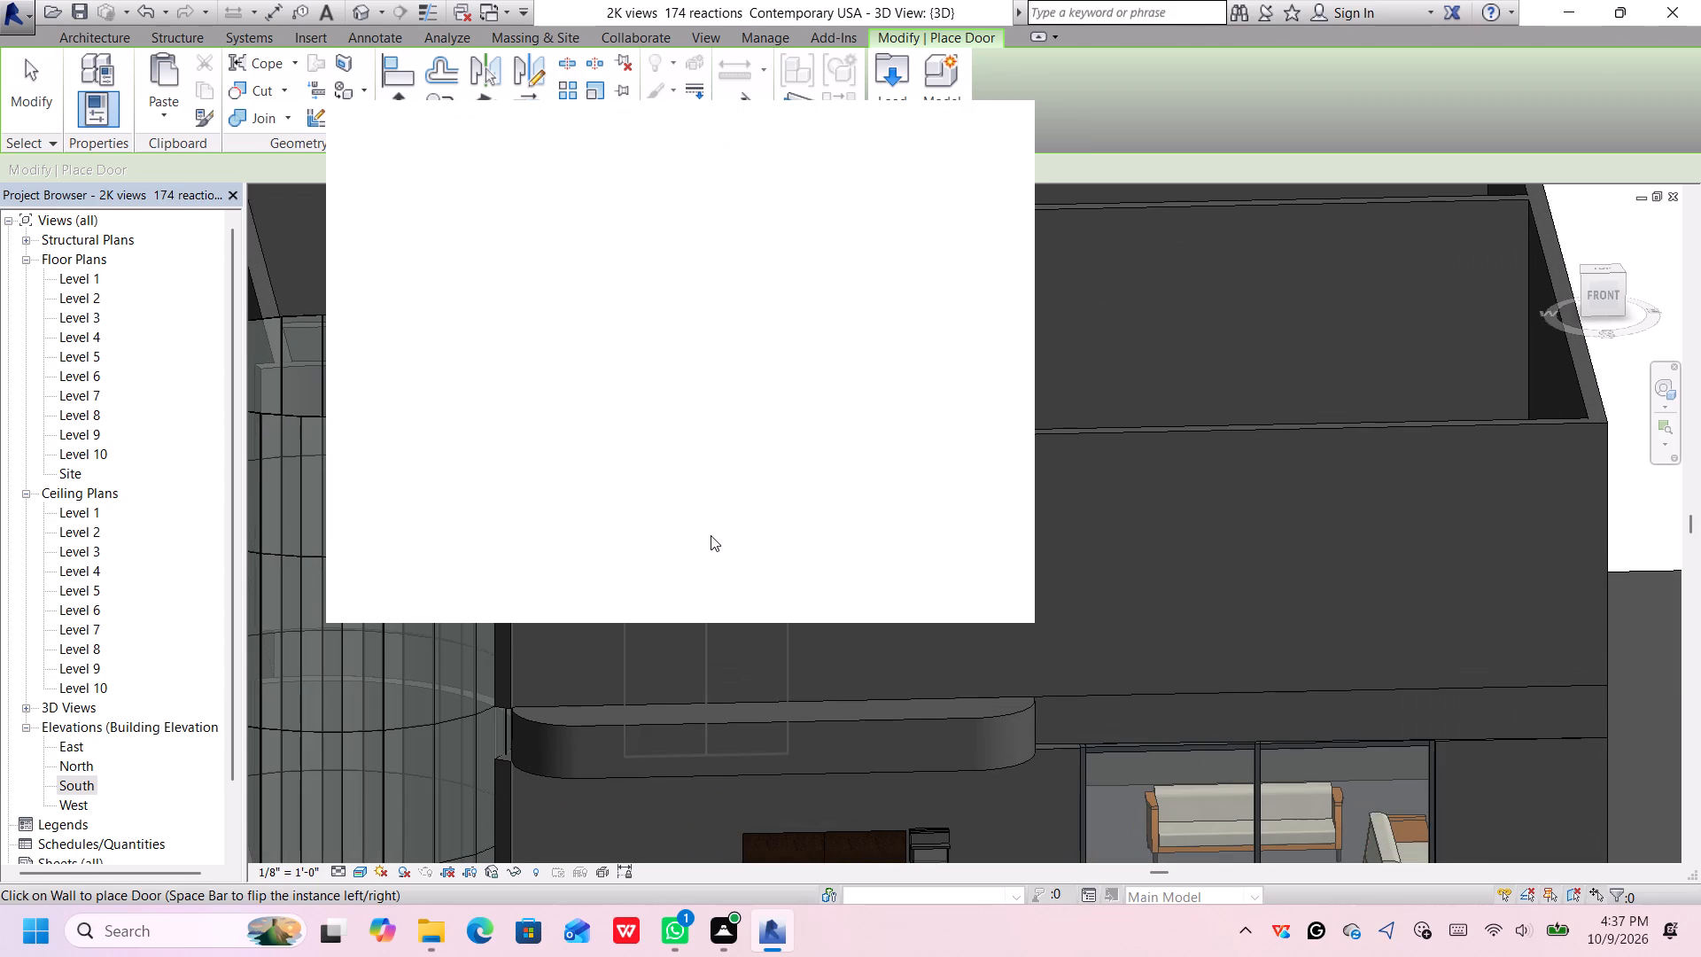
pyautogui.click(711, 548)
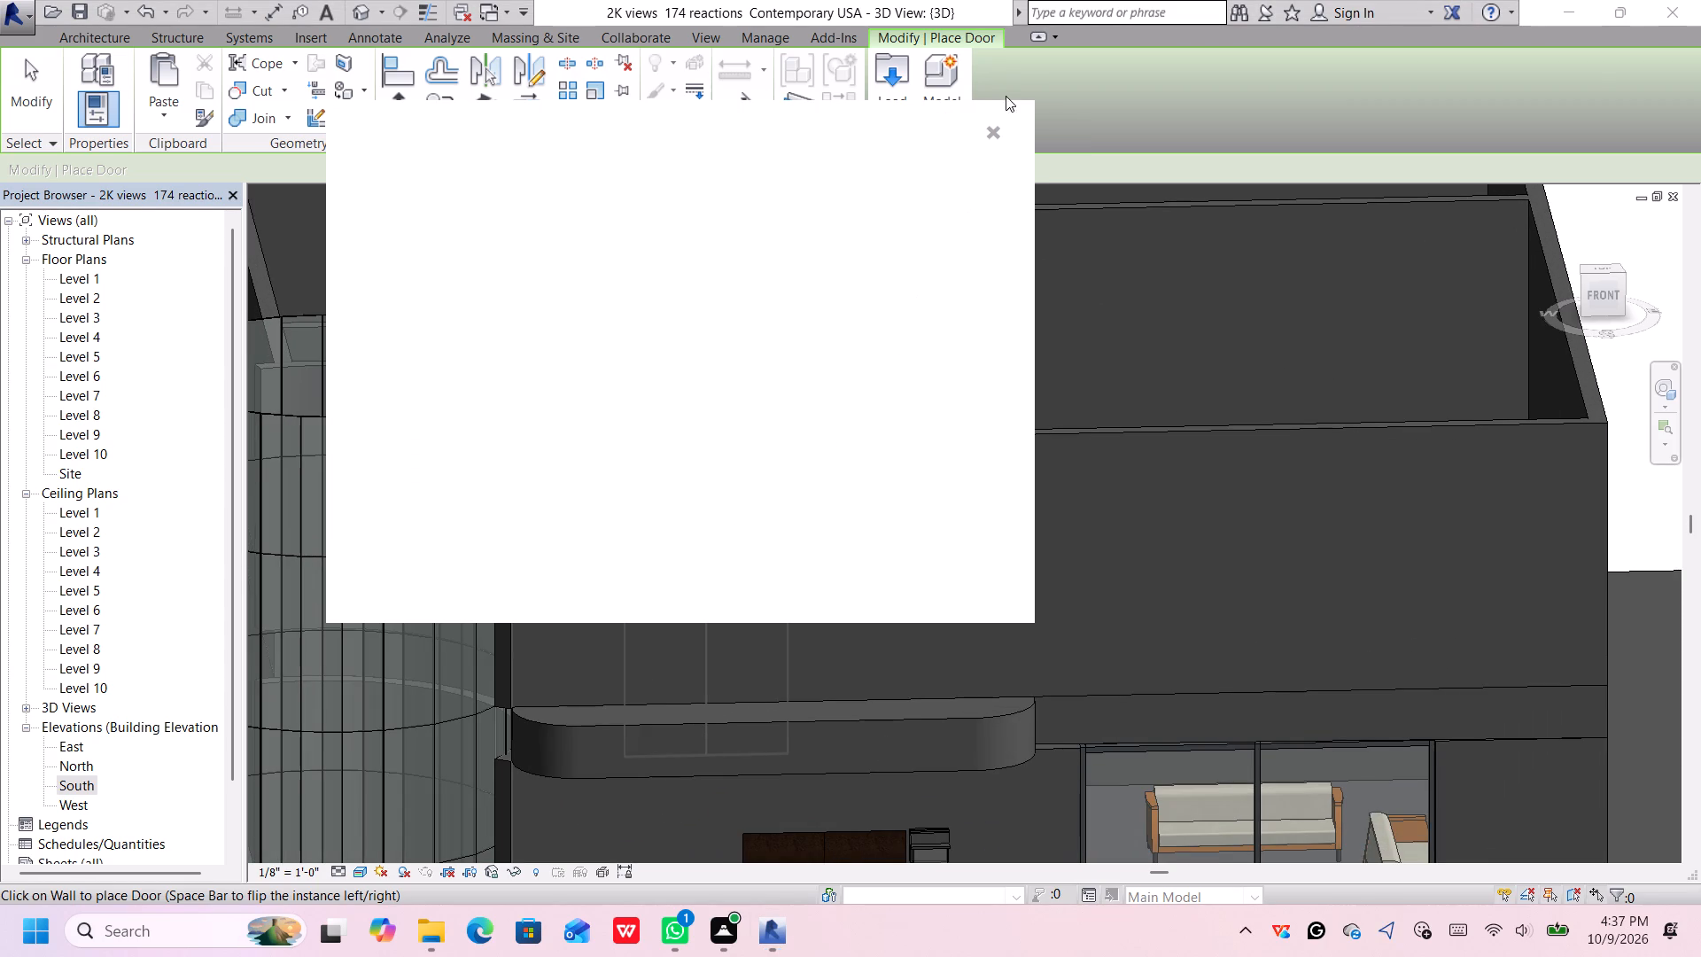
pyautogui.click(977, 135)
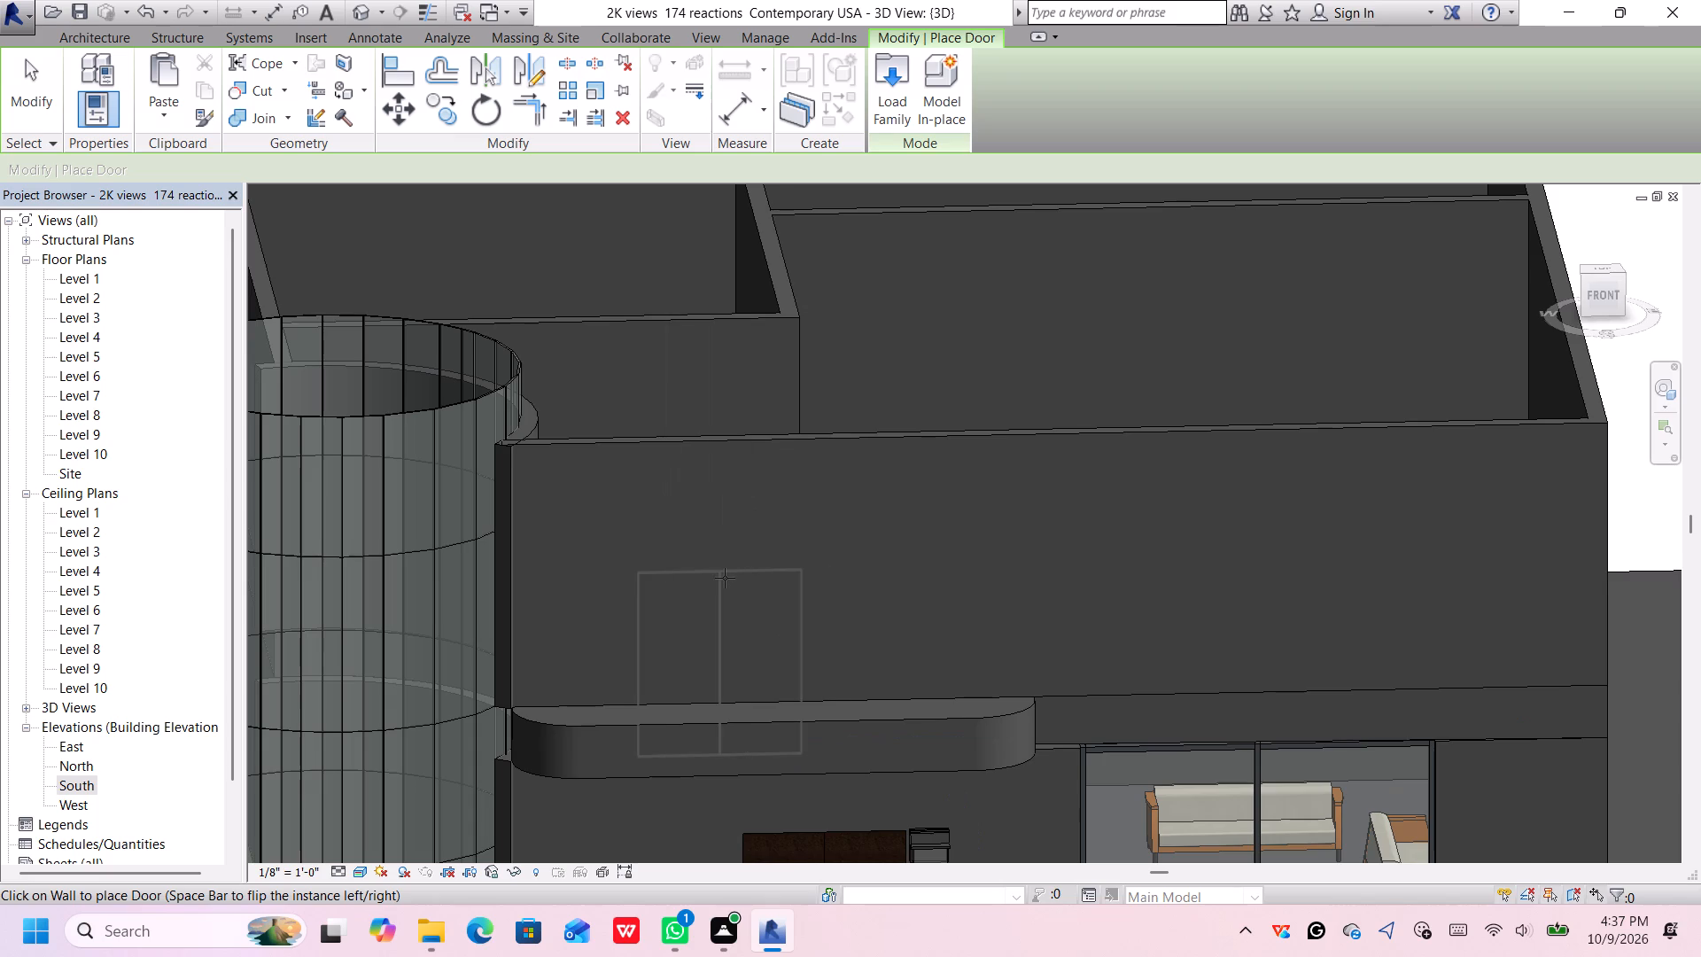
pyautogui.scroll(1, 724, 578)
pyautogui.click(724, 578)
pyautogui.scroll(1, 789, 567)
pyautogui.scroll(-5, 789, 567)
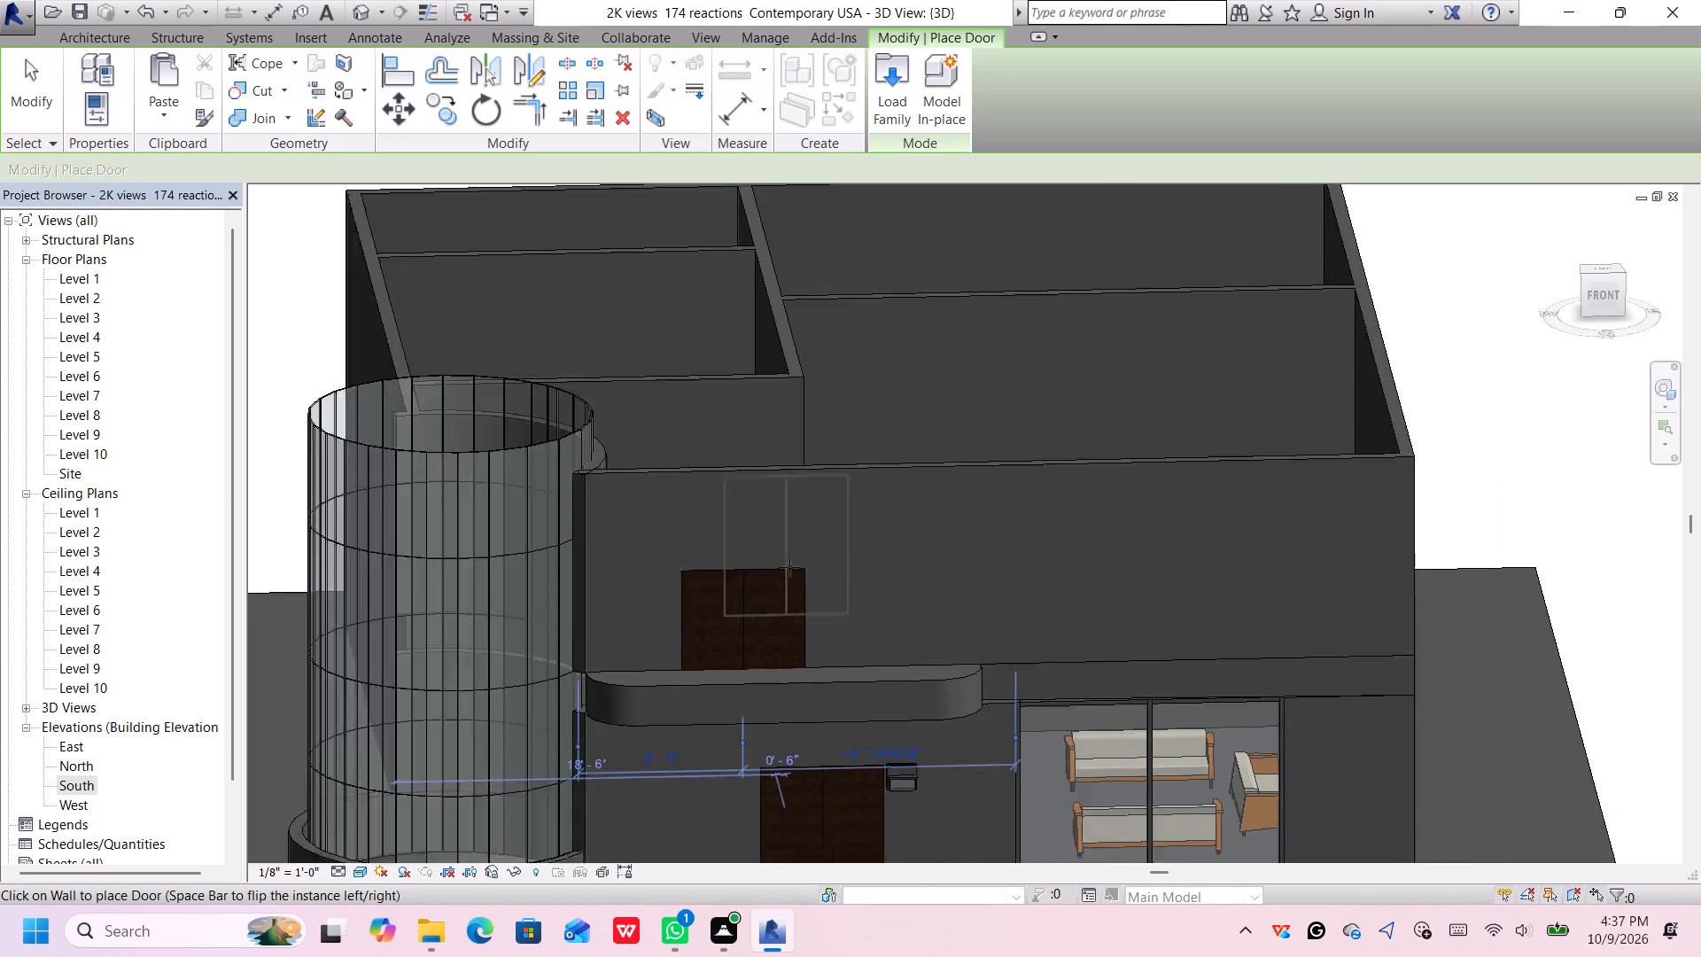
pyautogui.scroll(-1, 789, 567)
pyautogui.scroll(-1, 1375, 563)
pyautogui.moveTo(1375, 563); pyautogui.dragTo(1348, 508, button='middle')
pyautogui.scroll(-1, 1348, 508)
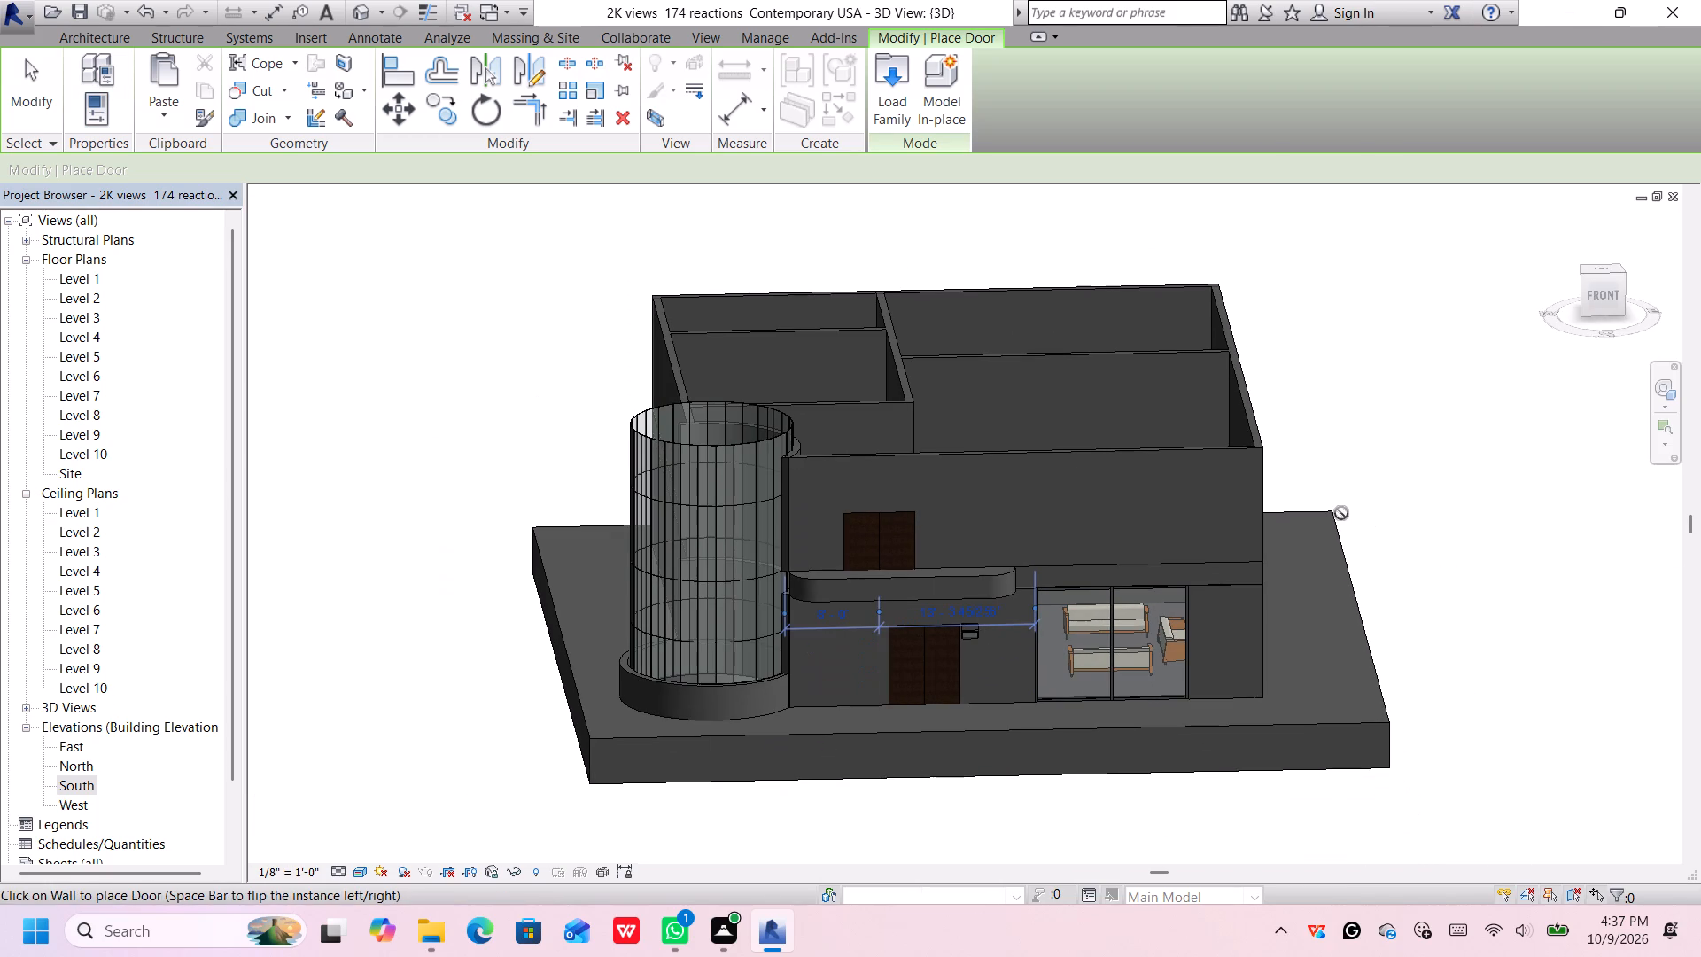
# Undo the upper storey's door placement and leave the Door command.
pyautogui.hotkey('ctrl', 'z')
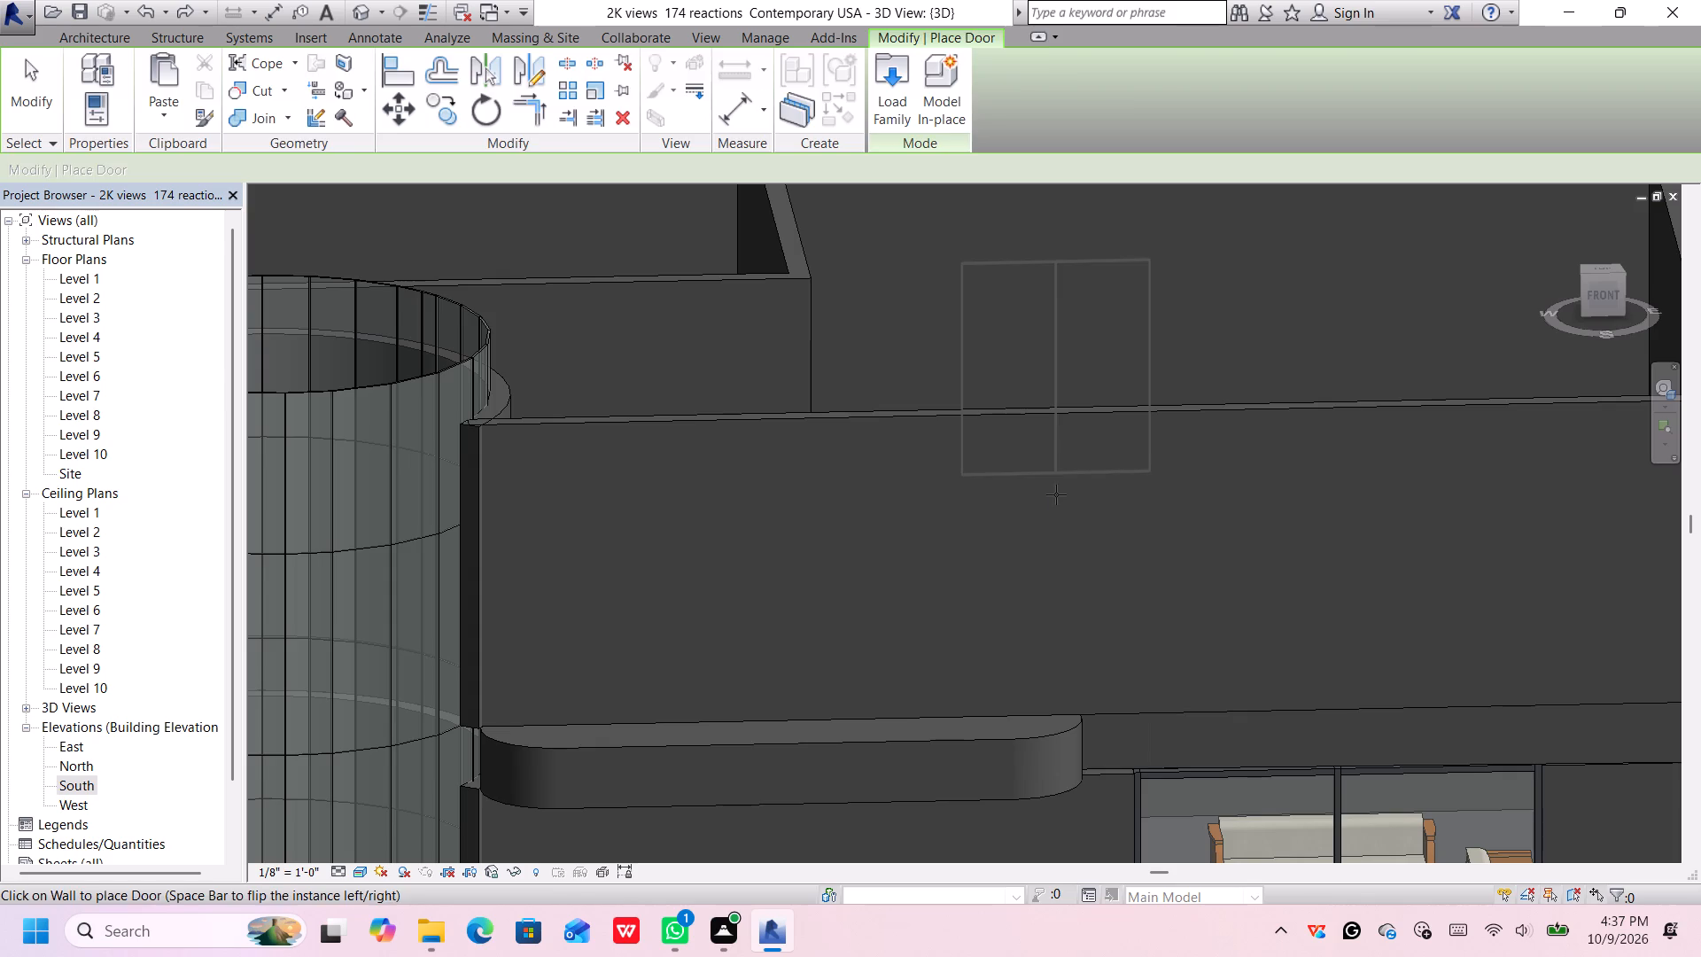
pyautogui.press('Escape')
# Delete the upper storey's Generic - 8" front wall above the entrance canopy, between the glass tower and the filled wall.
pyautogui.scroll(4, 1047, 499)
pyautogui.scroll(-8, 1043, 505)
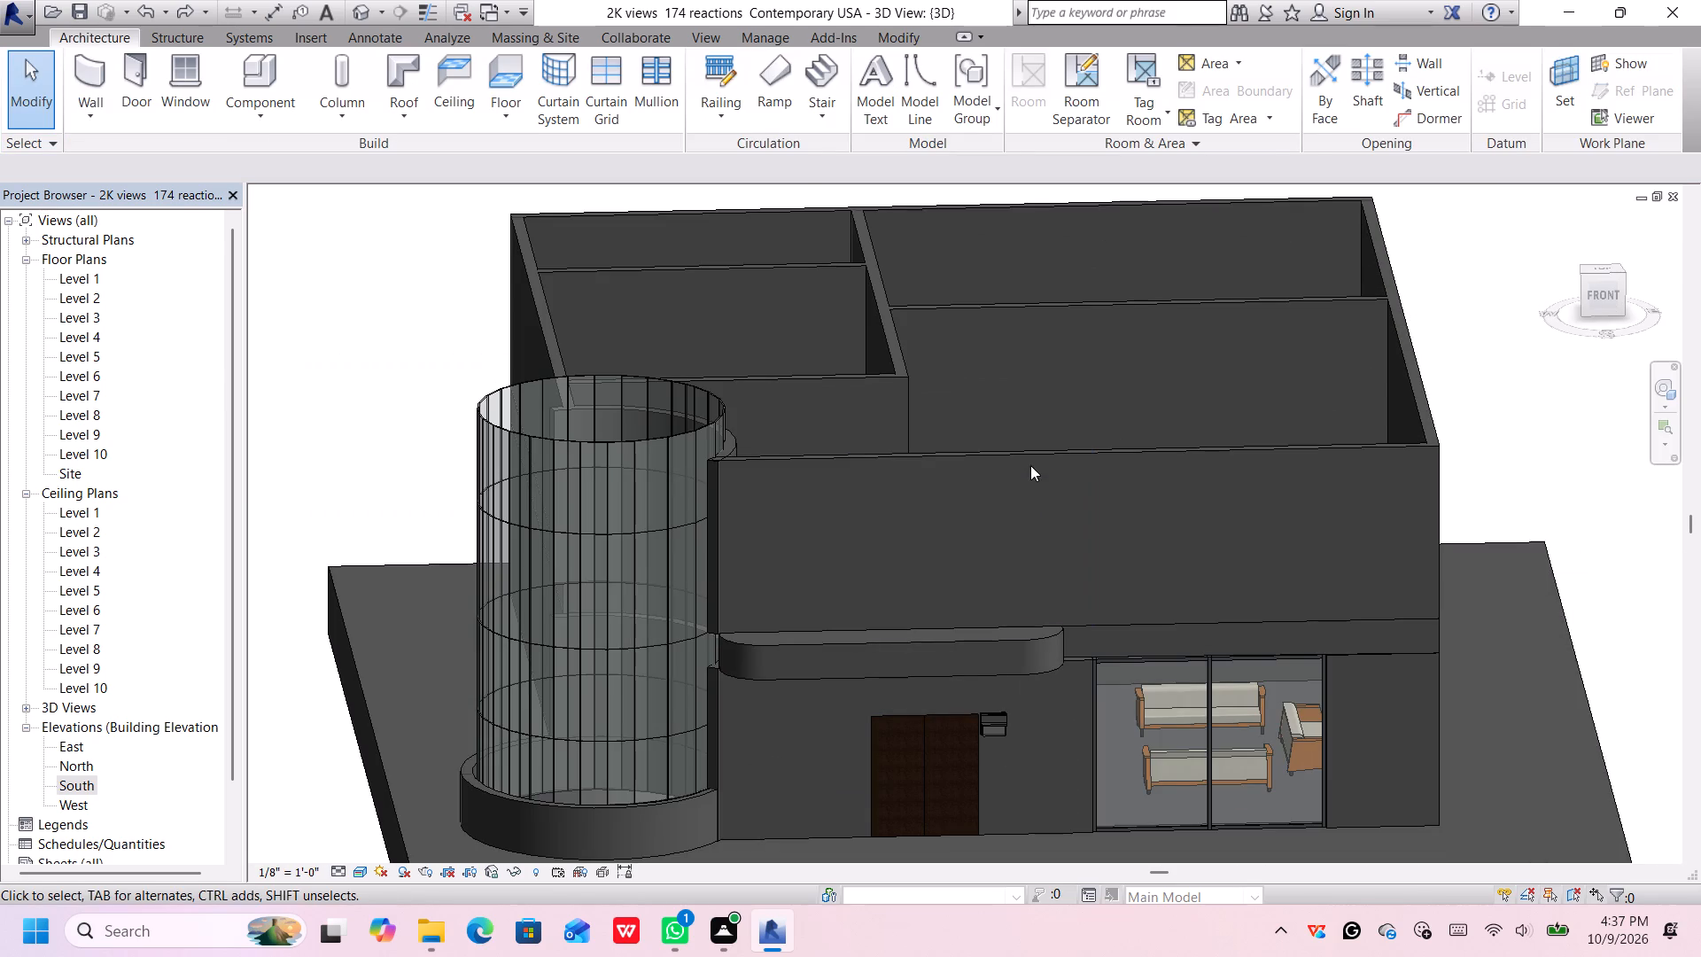
pyautogui.click(1007, 455)
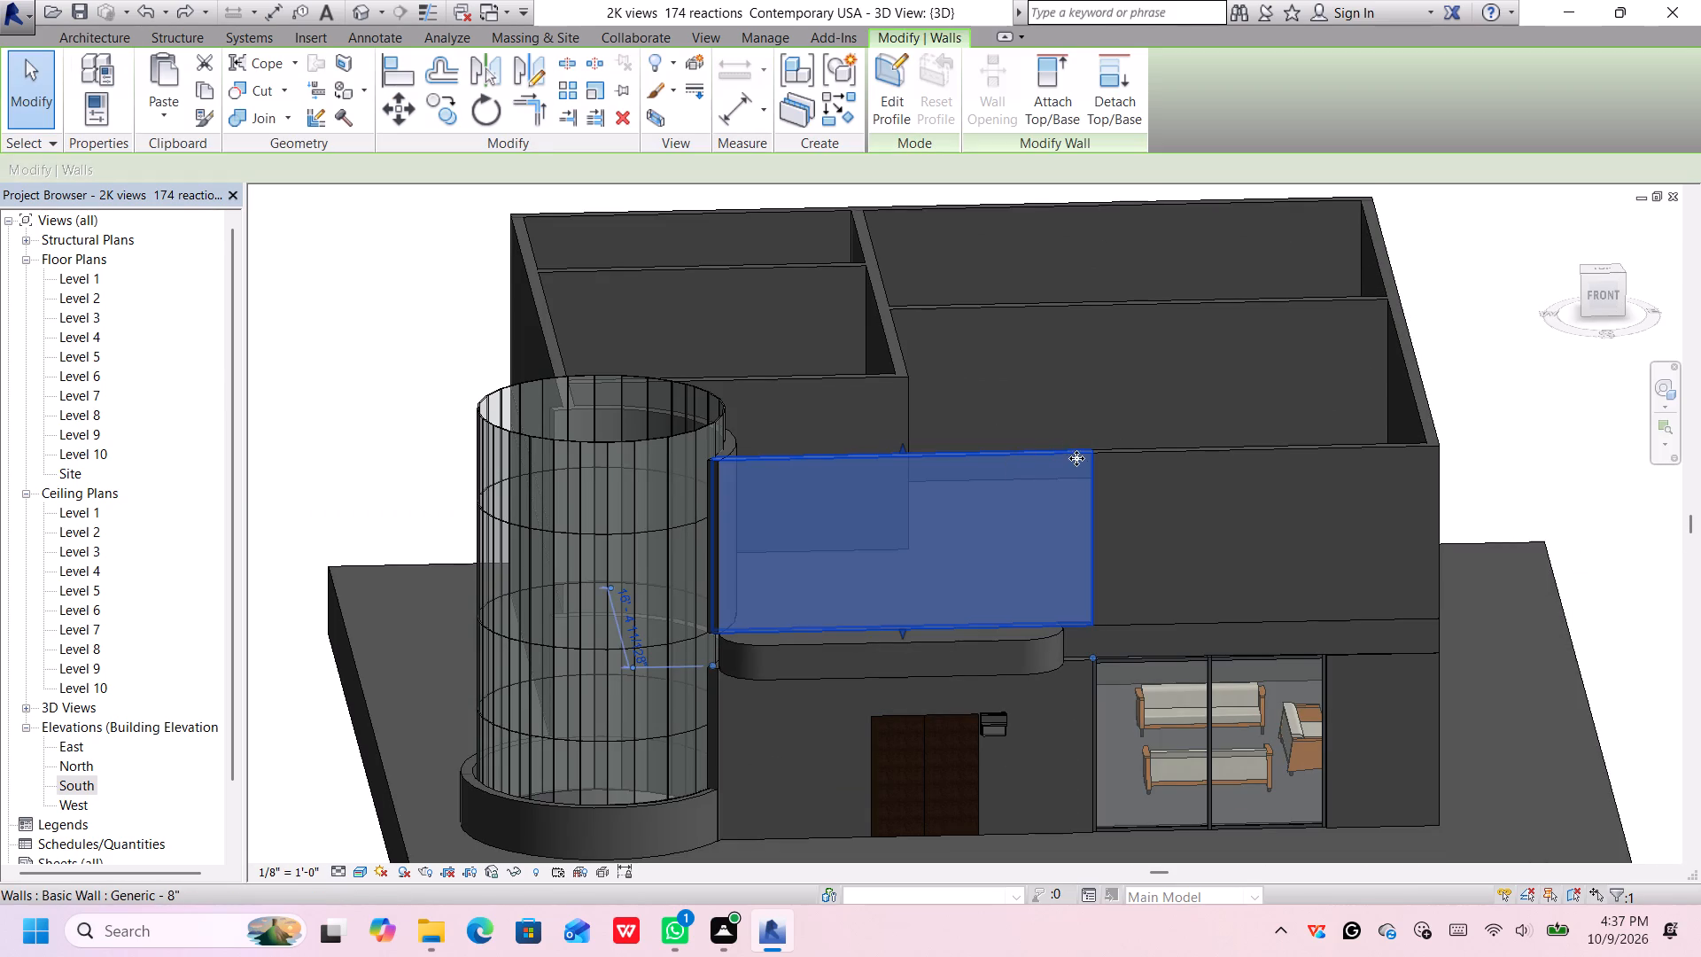
pyautogui.moveTo(1076, 476); pyautogui.dragTo(1065, 432, button='middle')
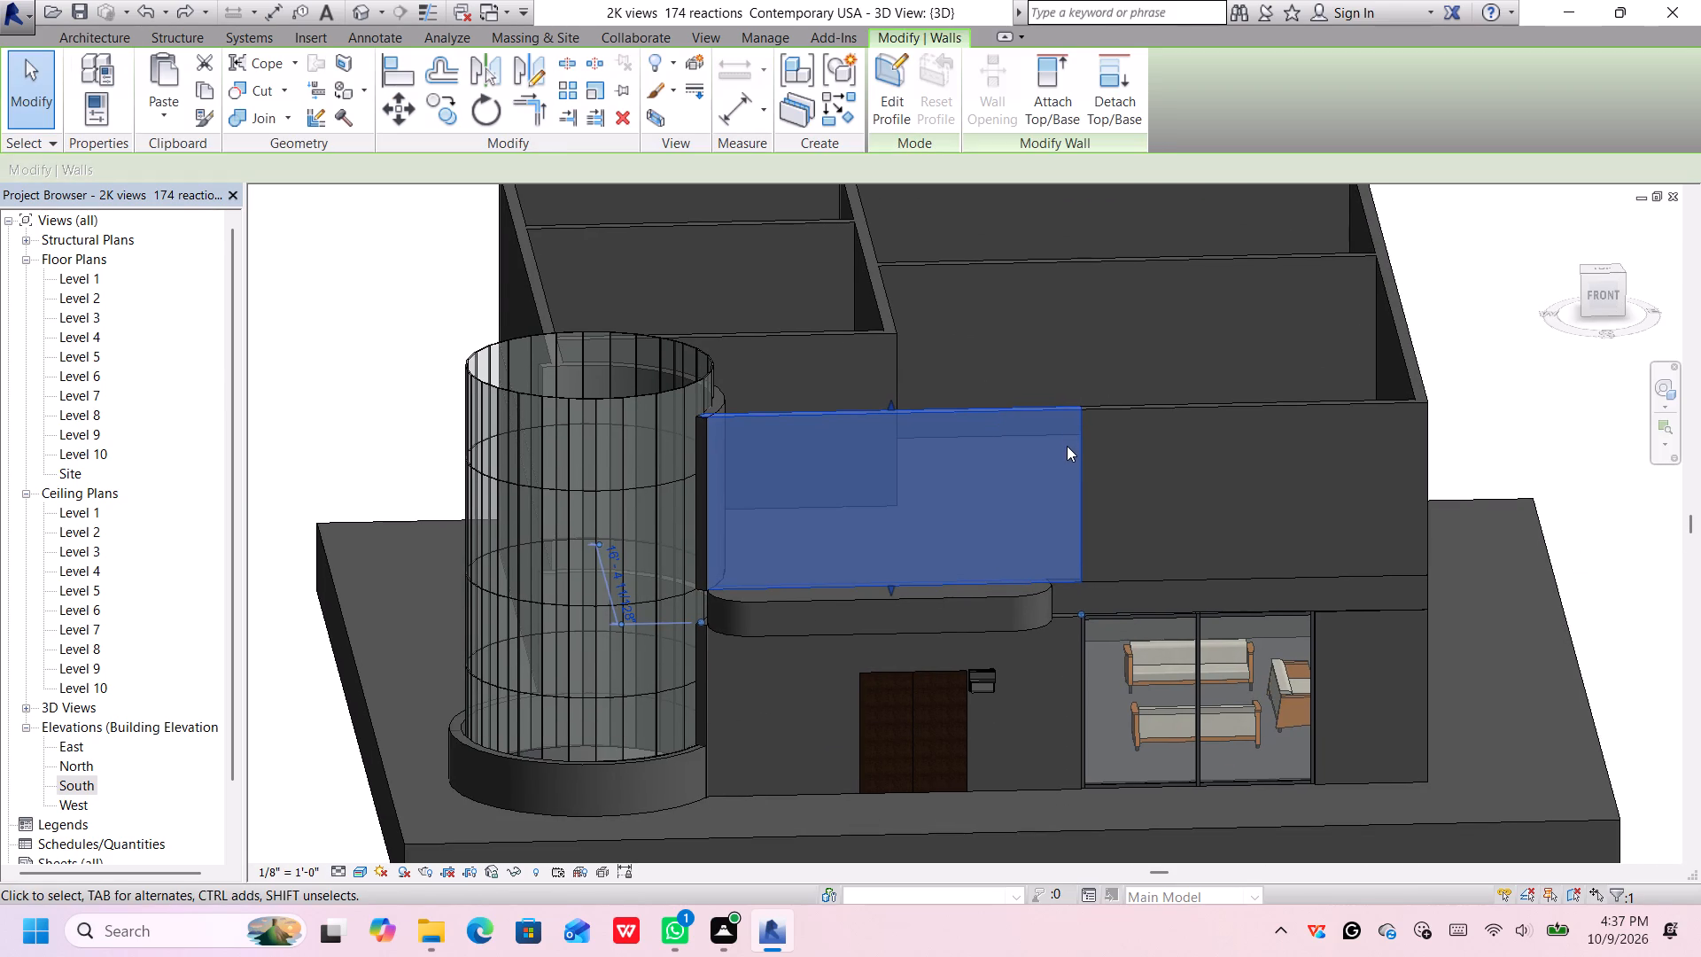
pyautogui.press('Delete')
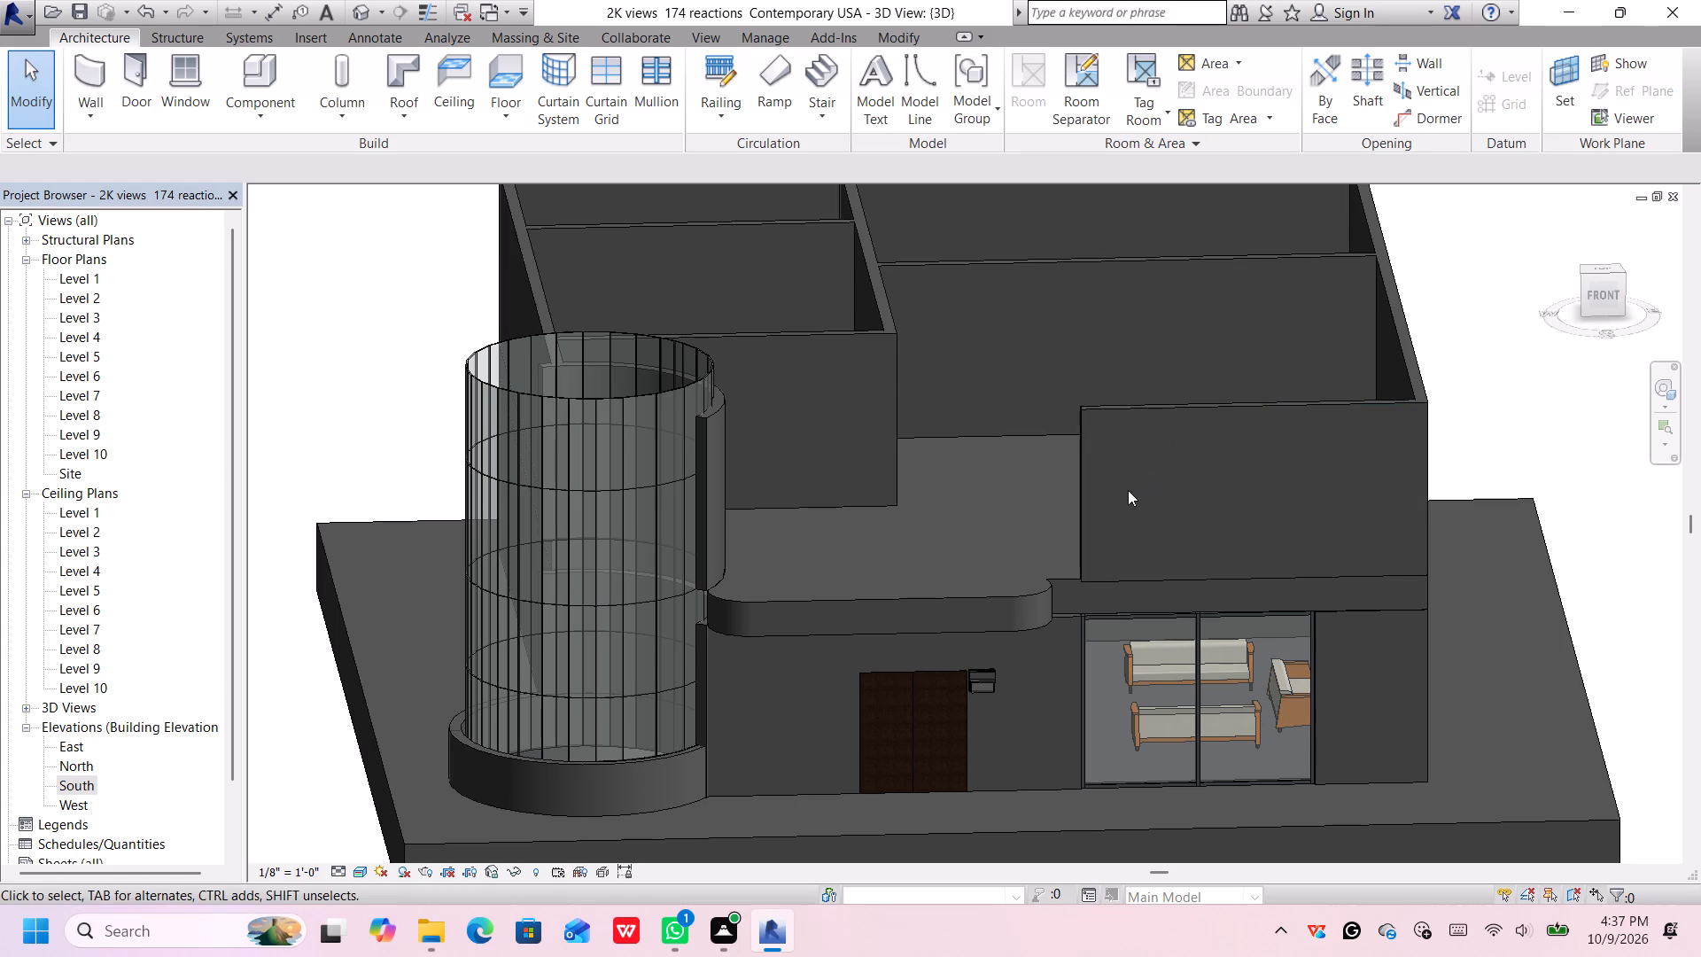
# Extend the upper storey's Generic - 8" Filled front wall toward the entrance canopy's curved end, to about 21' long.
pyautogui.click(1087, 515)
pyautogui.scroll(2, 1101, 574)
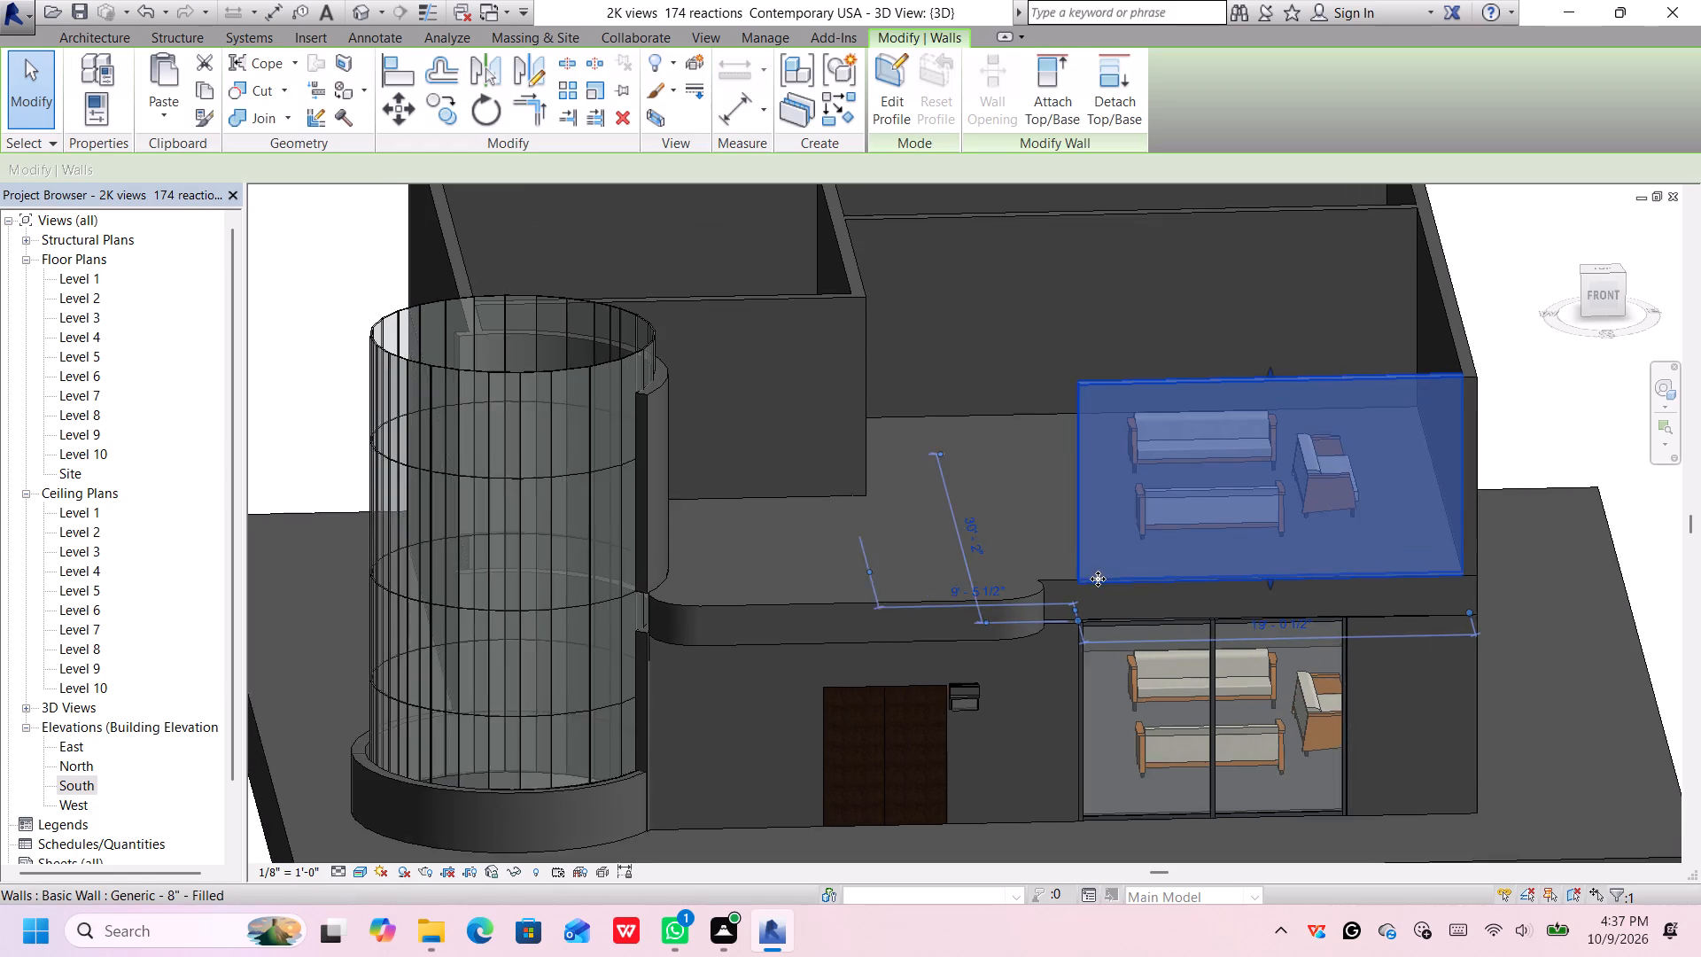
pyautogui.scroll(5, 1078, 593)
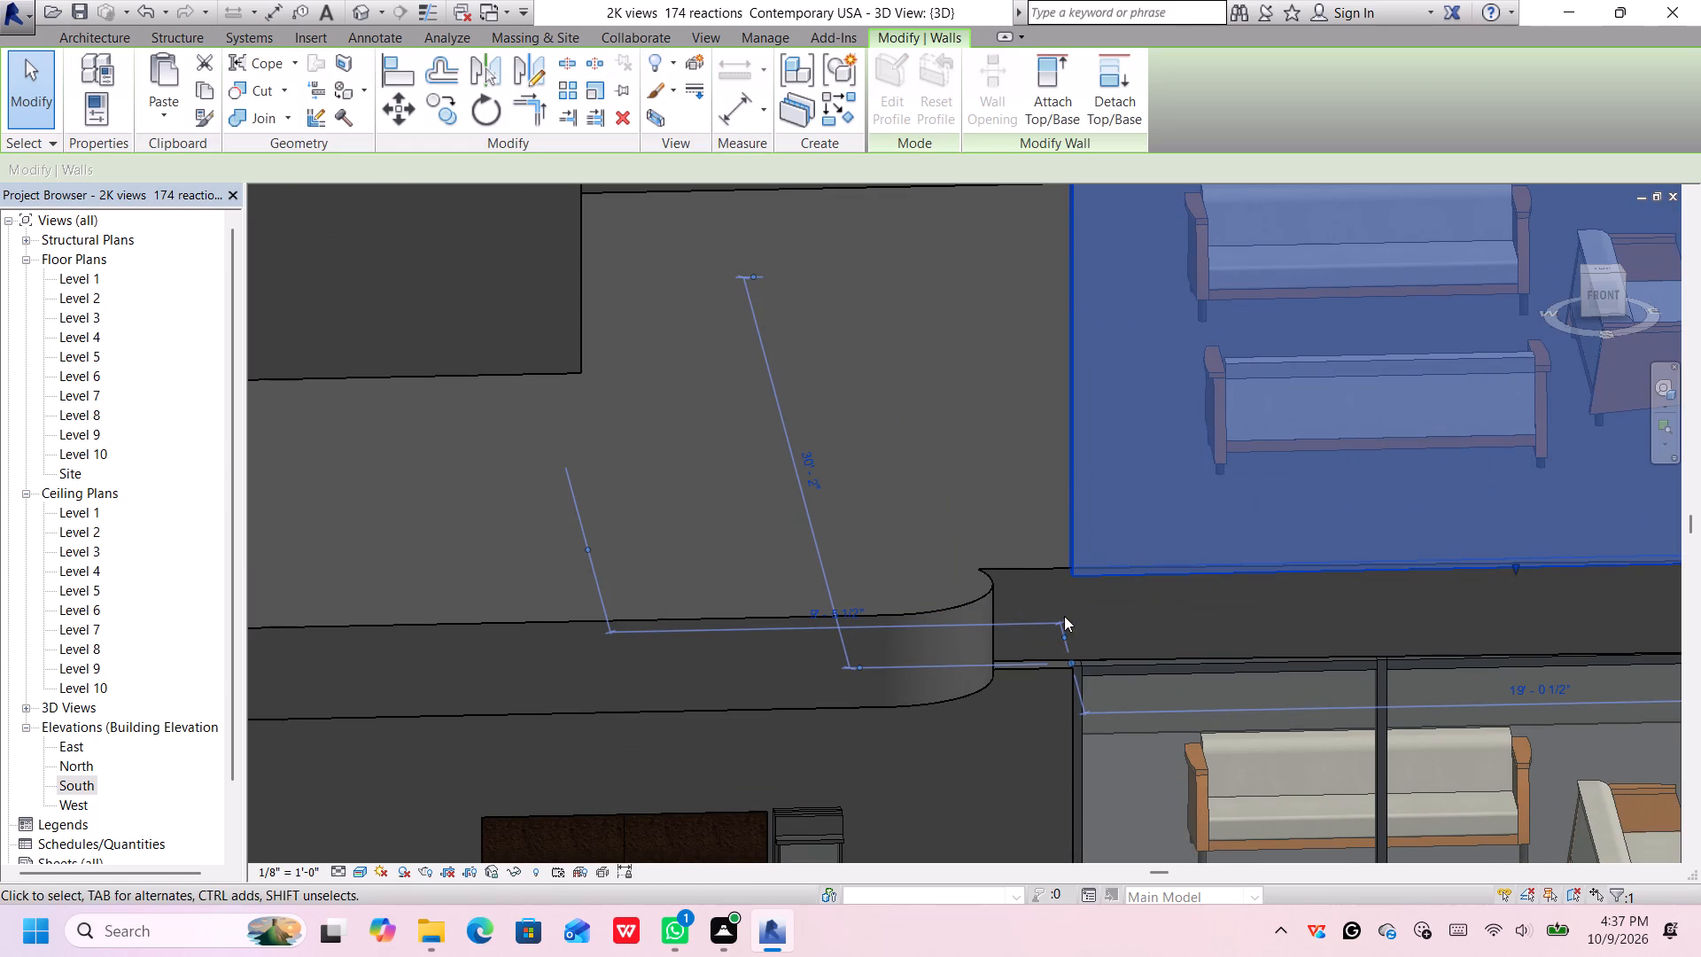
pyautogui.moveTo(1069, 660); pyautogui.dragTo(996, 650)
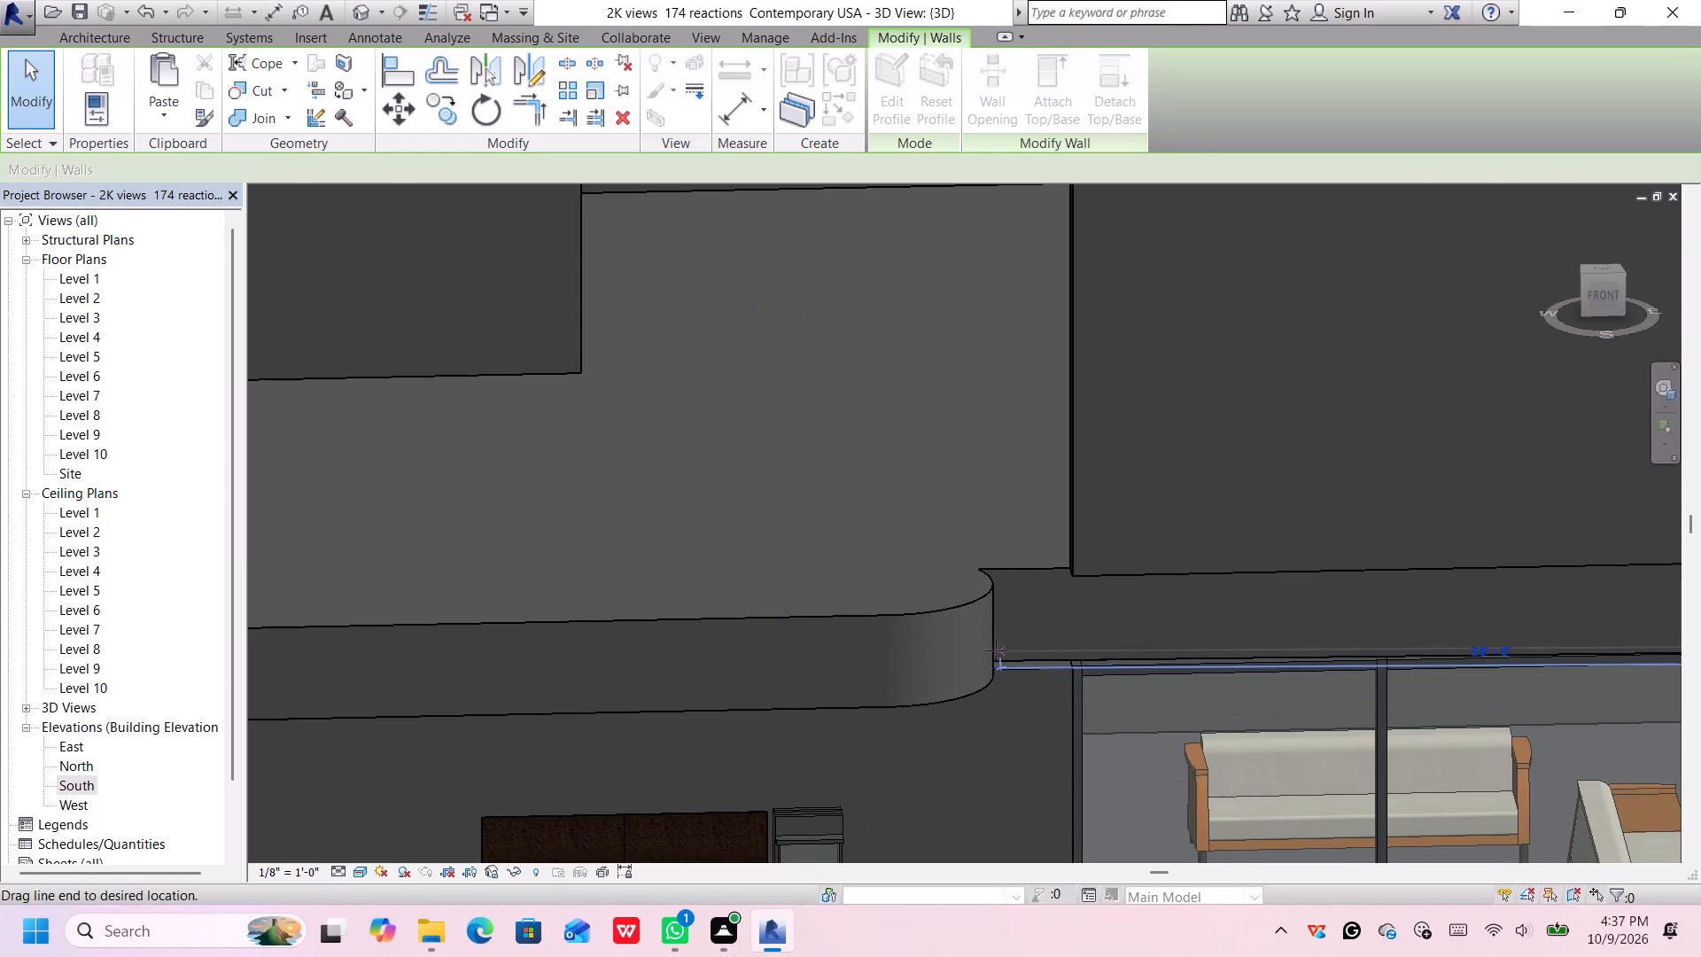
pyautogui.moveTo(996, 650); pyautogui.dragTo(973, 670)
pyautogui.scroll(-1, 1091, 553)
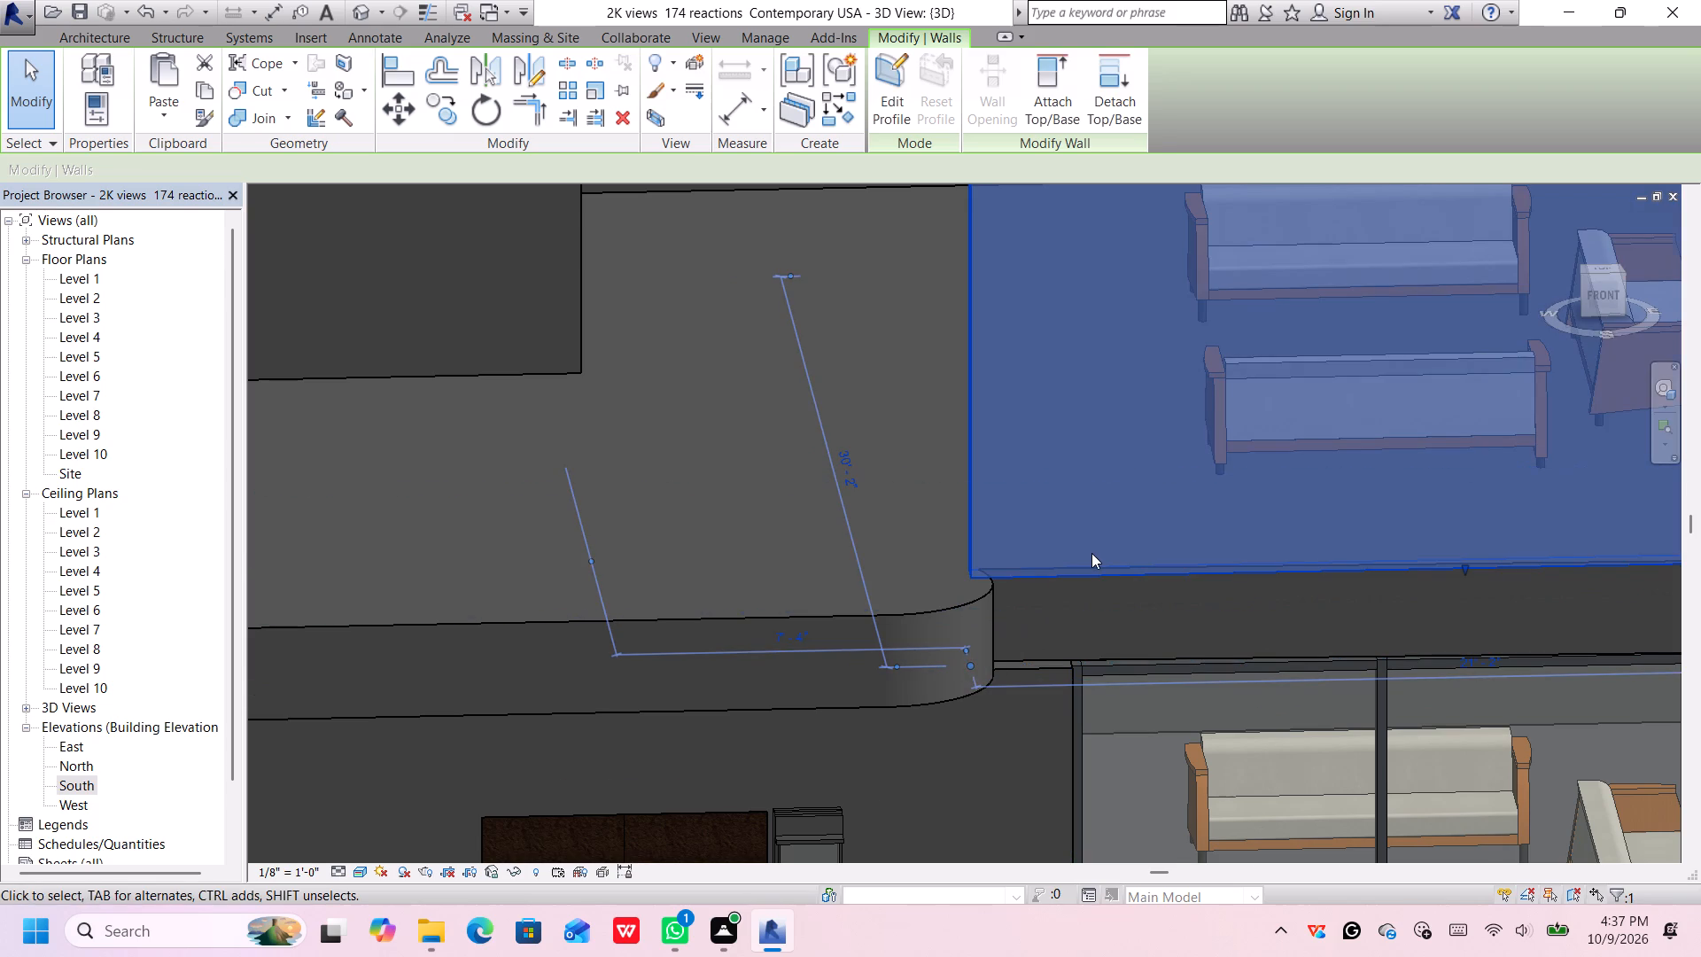
# Delete the extended Generic - 8" Filled front wall of the upper storey, beside the sofas above the ground-floor curtain wall.
pyautogui.scroll(-2, 1091, 553)
pyautogui.scroll(1, 1091, 553)
pyautogui.moveTo(1091, 553); pyautogui.dragTo(1091, 554, button='middle')
pyautogui.scroll(2, 1091, 553)
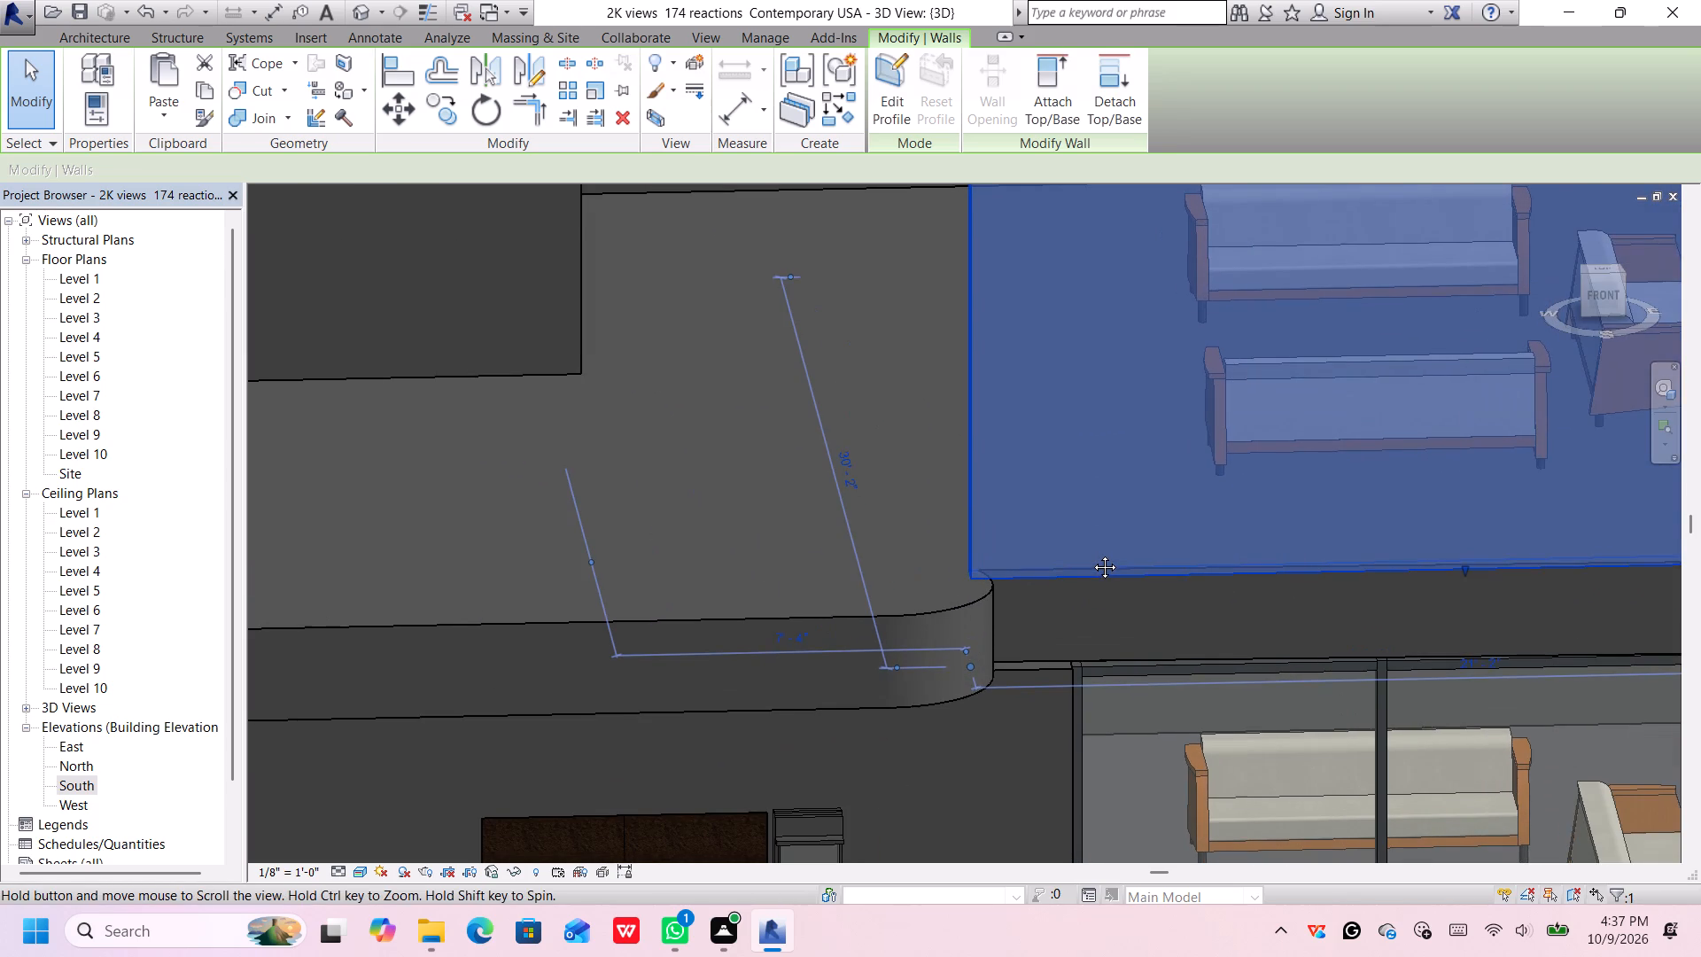
pyautogui.moveTo(1091, 554); pyautogui.dragTo(1118, 853, button='middle')
pyautogui.keyDown('shift'); pyautogui.moveTo(1100, 650); pyautogui.dragTo(1188, 713, button='middle'); pyautogui.keyUp('shift')
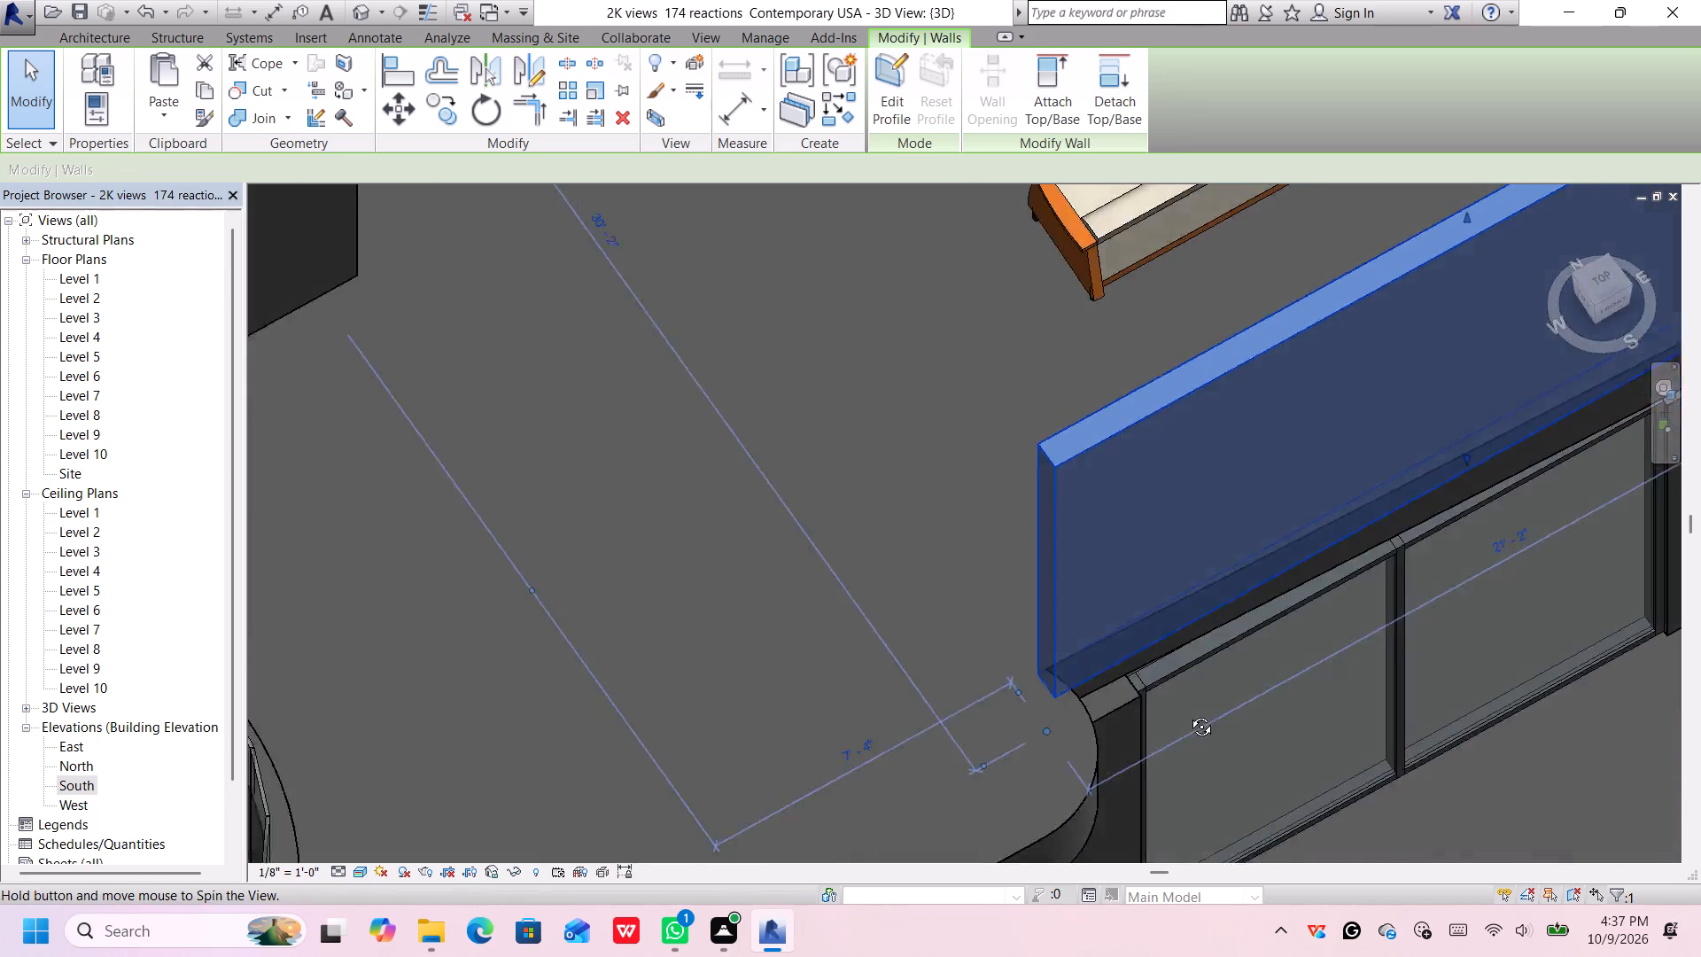
pyautogui.keyDown('shift'); pyautogui.moveTo(1188, 713); pyautogui.dragTo(1325, 706, button='middle'); pyautogui.keyUp('shift')
pyautogui.keyDown('shift'); pyautogui.moveTo(1128, 698); pyautogui.dragTo(1400, 741, button='middle'); pyautogui.keyUp('shift')
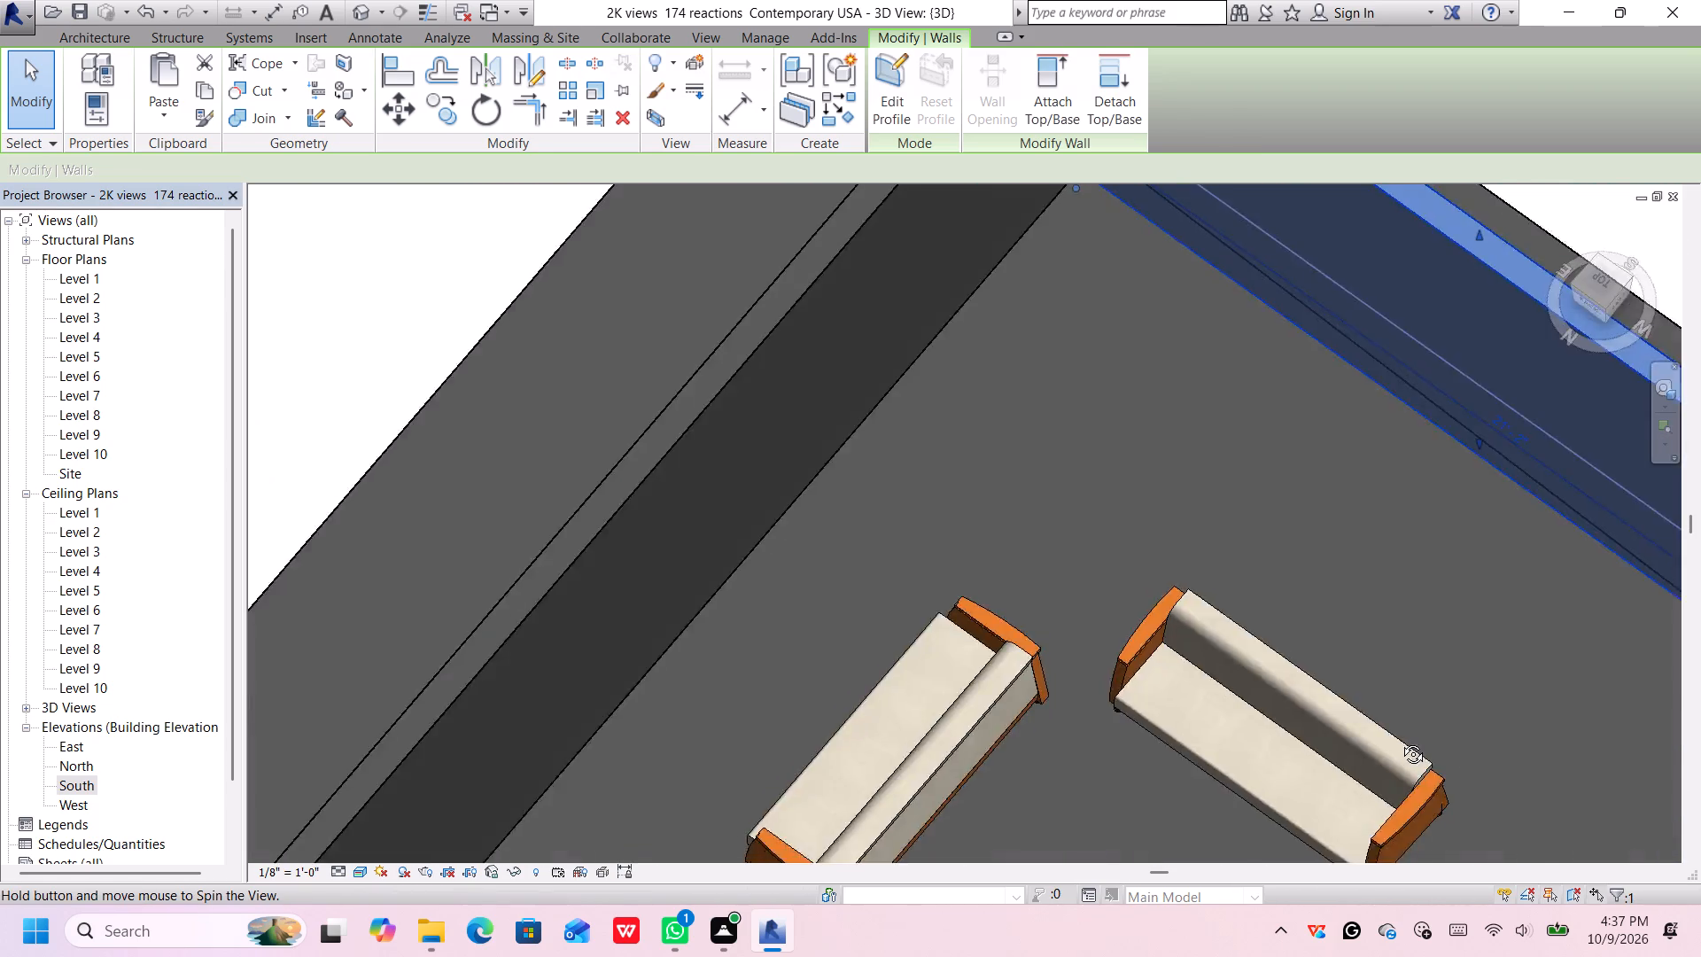
pyautogui.keyDown('shift'); pyautogui.moveTo(1400, 741); pyautogui.dragTo(1462, 735, button='middle'); pyautogui.keyUp('shift')
pyautogui.scroll(-8, 1485, 553)
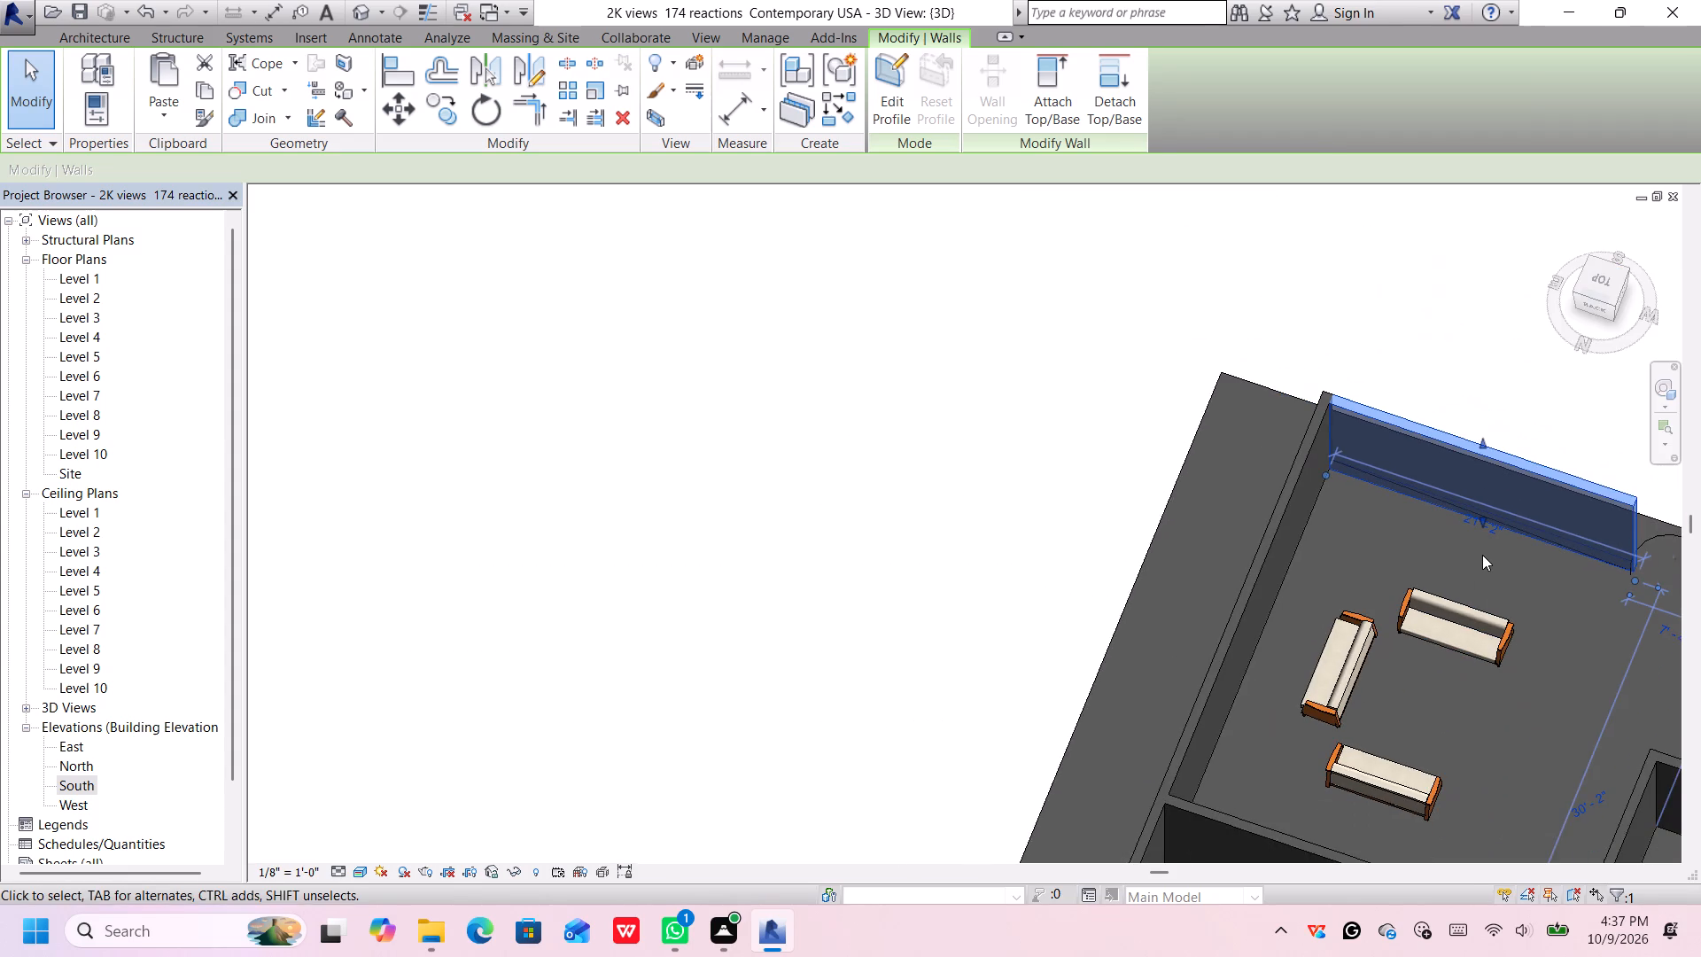
pyautogui.moveTo(1482, 555); pyautogui.dragTo(1169, 523, button='middle')
pyautogui.middleClick(1169, 523)
pyautogui.scroll(2, 1301, 550)
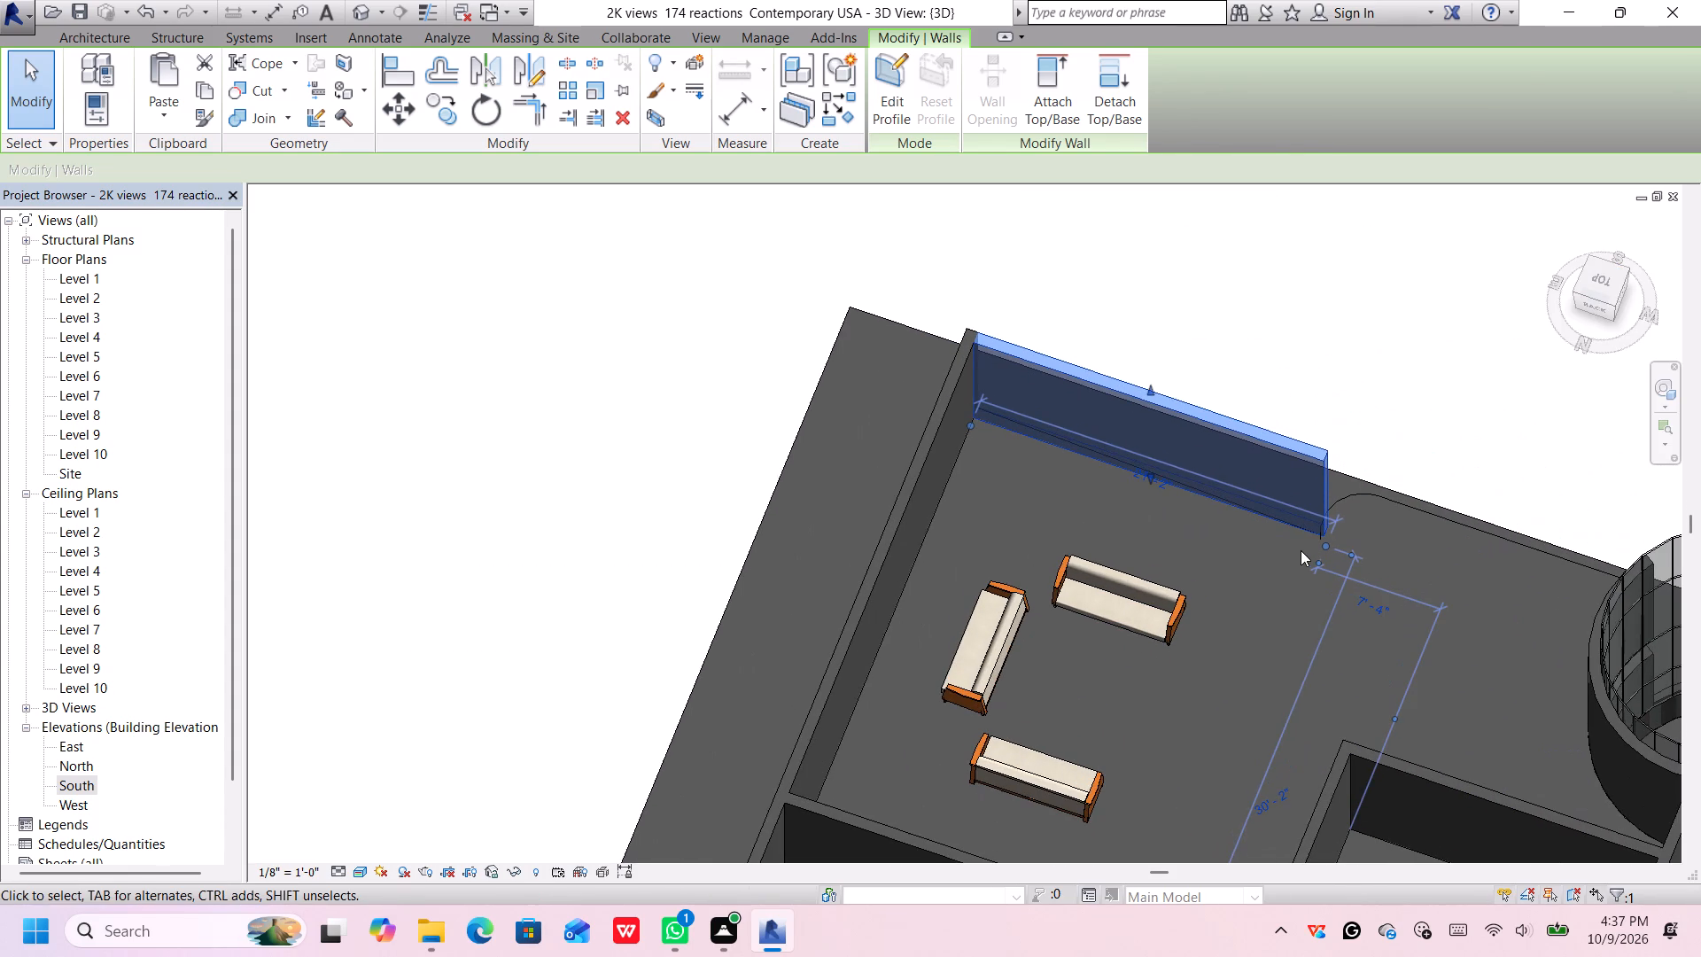
pyautogui.press('Down')
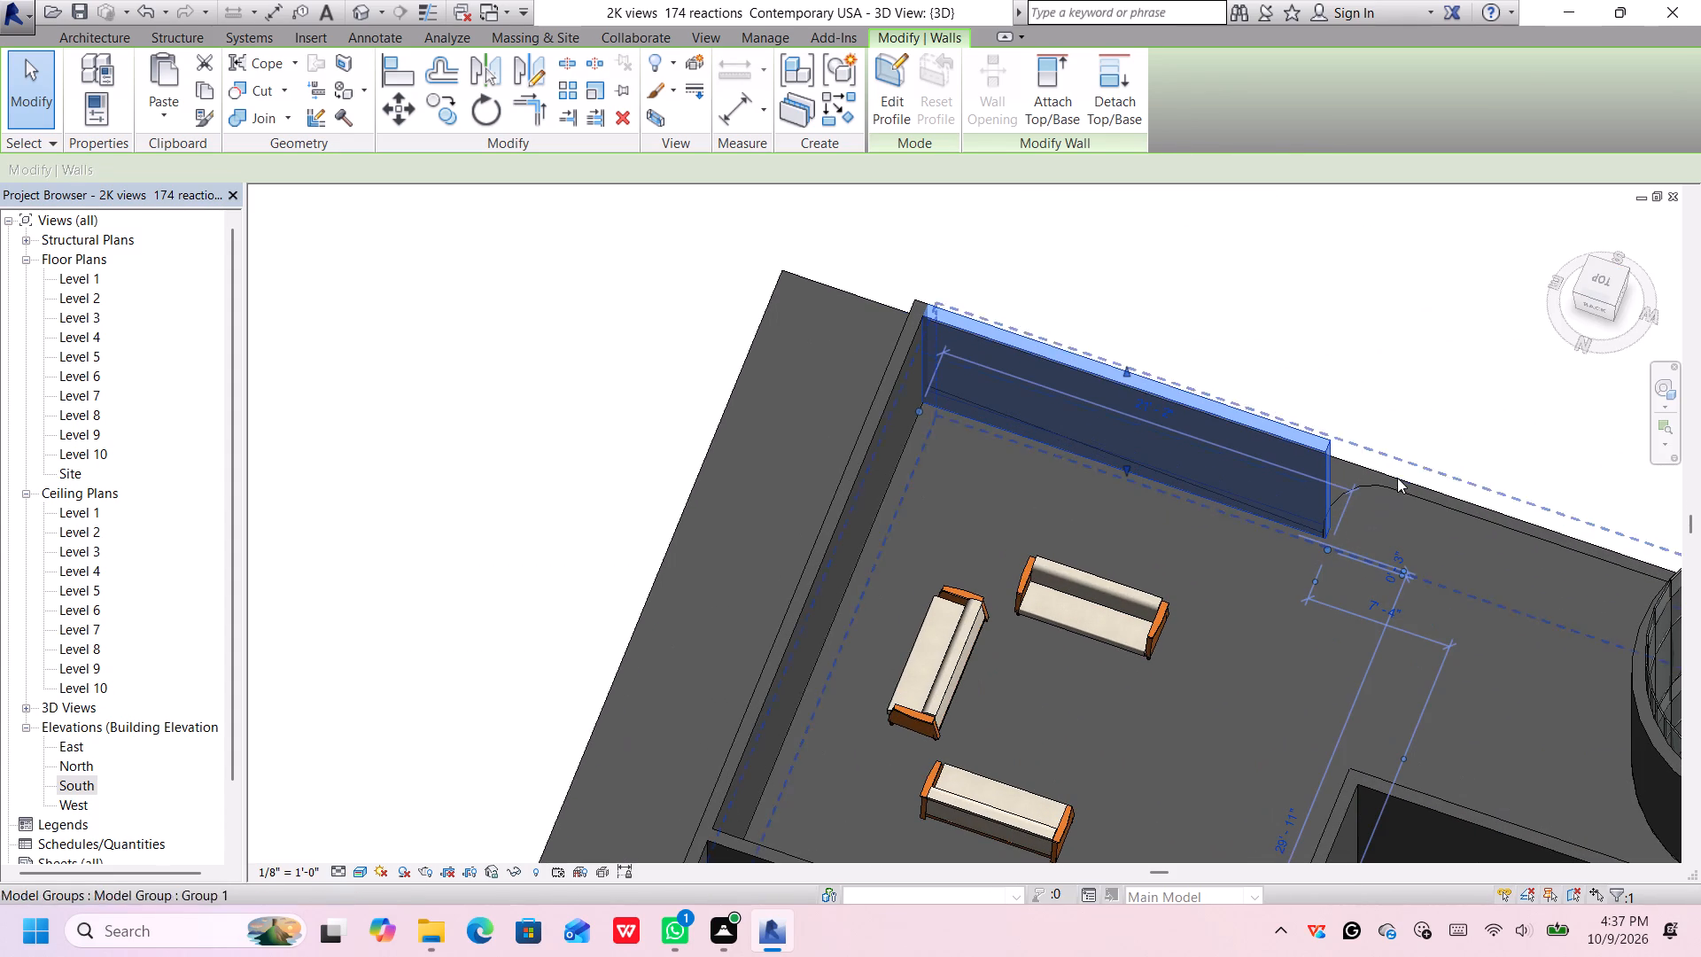
pyautogui.scroll(1, 1169, 499)
pyautogui.click(1191, 393)
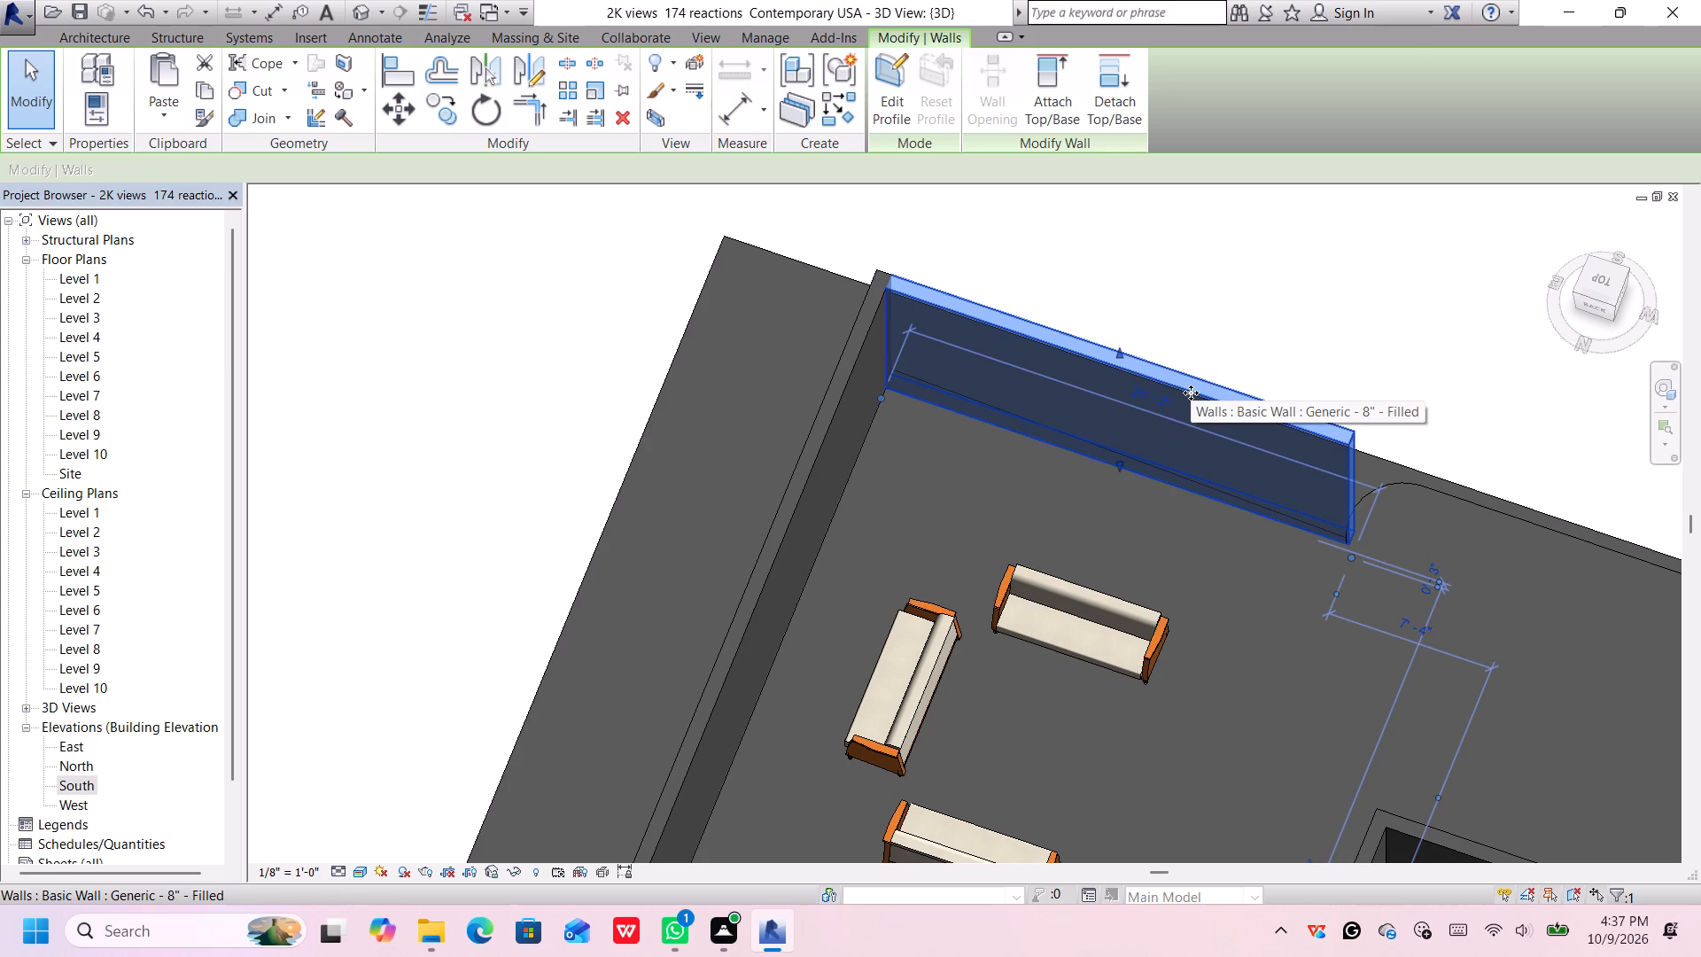
pyautogui.press('Delete')
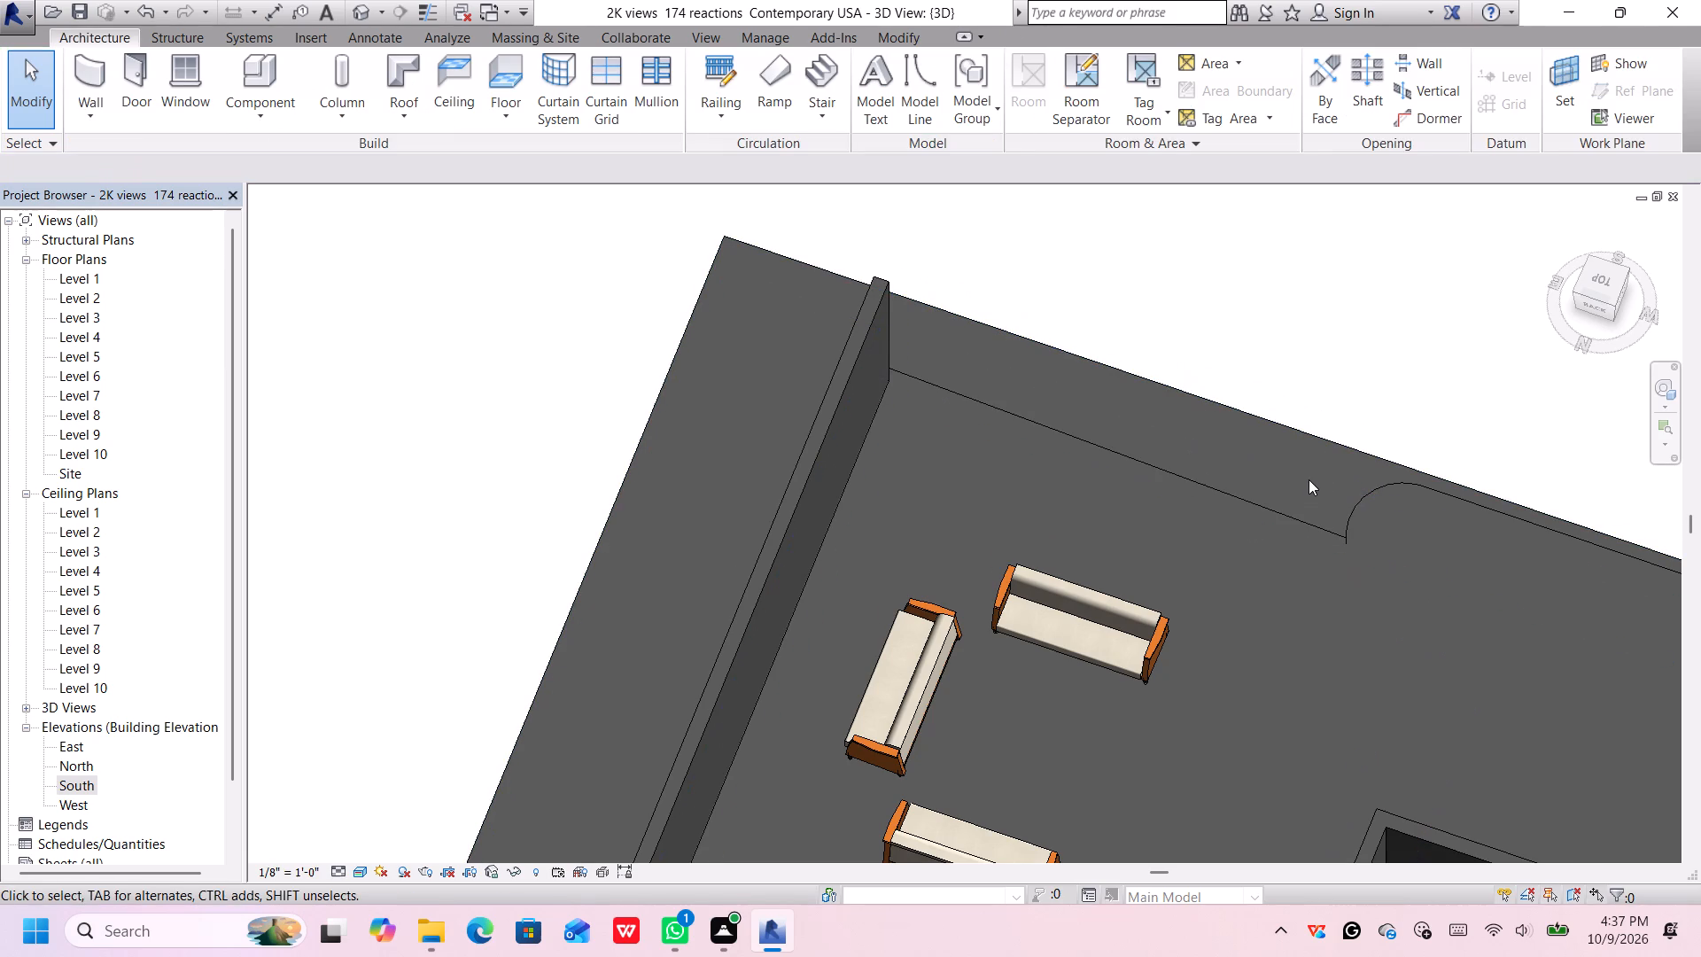
# In the top view, draw a Generic - 8" wall on Level 1 from the east wall's front end to the canopy's curved end, about 21' long.
pyautogui.moveTo(1309, 479); pyautogui.dragTo(1281, 452, button='middle')
pyautogui.moveTo(1358, 341); pyautogui.dragTo(1019, 418, button='middle')
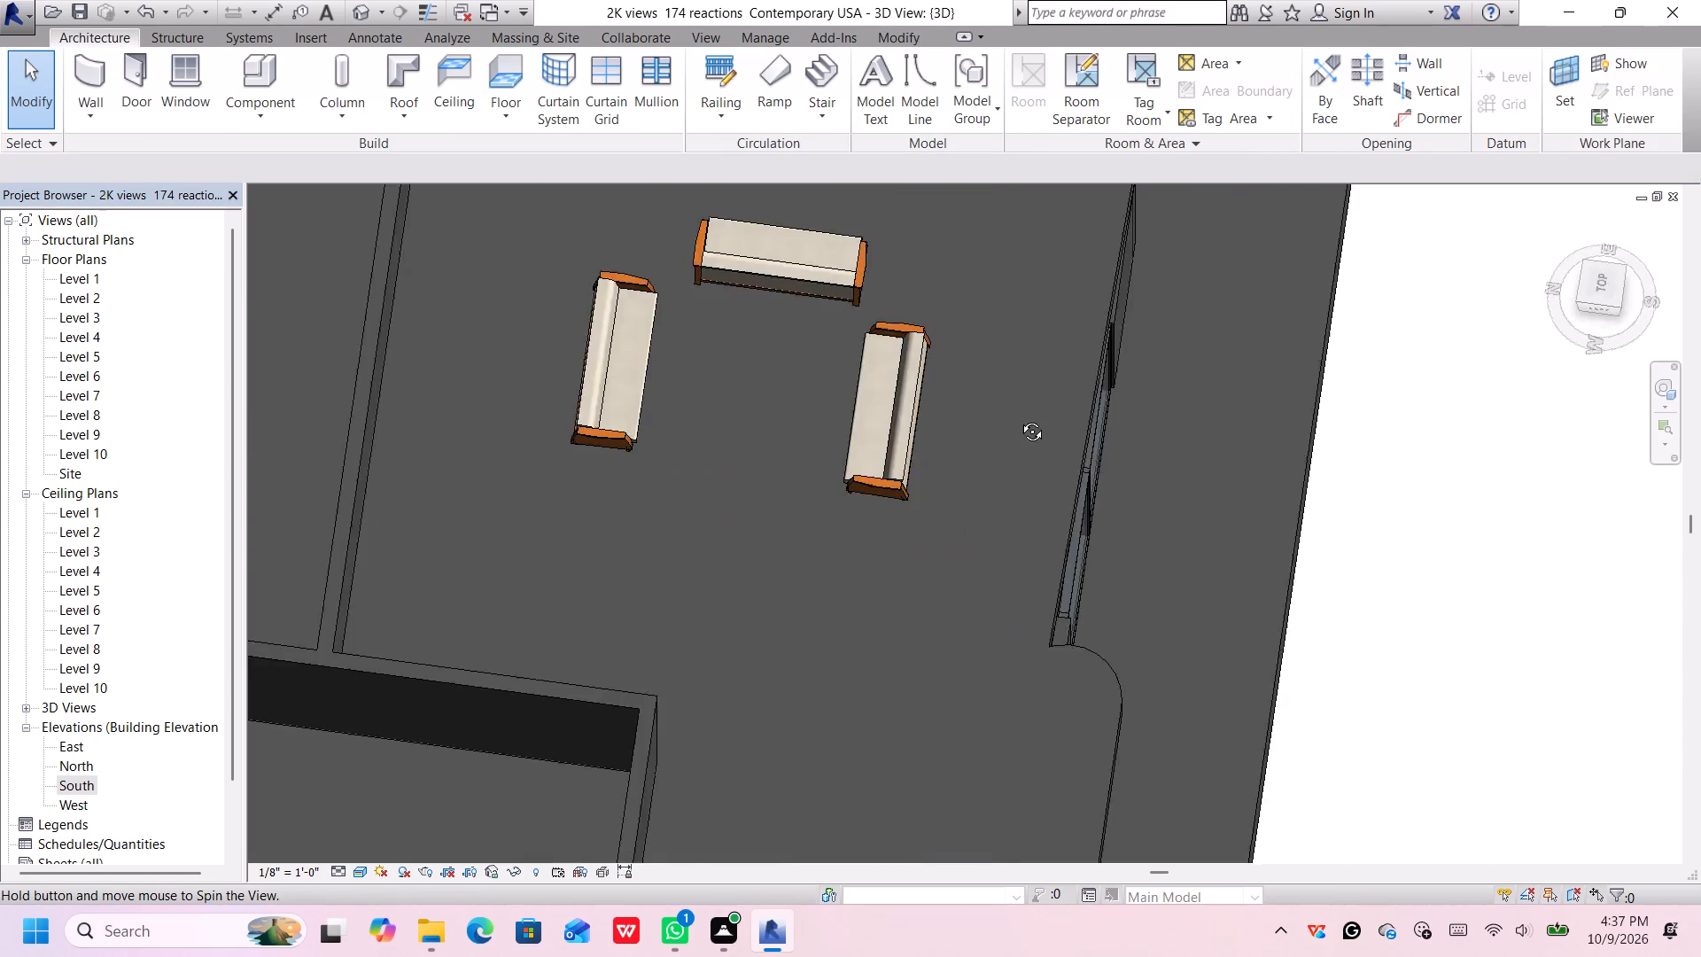
pyautogui.moveTo(1019, 418); pyautogui.dragTo(778, 260, button='middle')
pyautogui.scroll(1, 1299, 375)
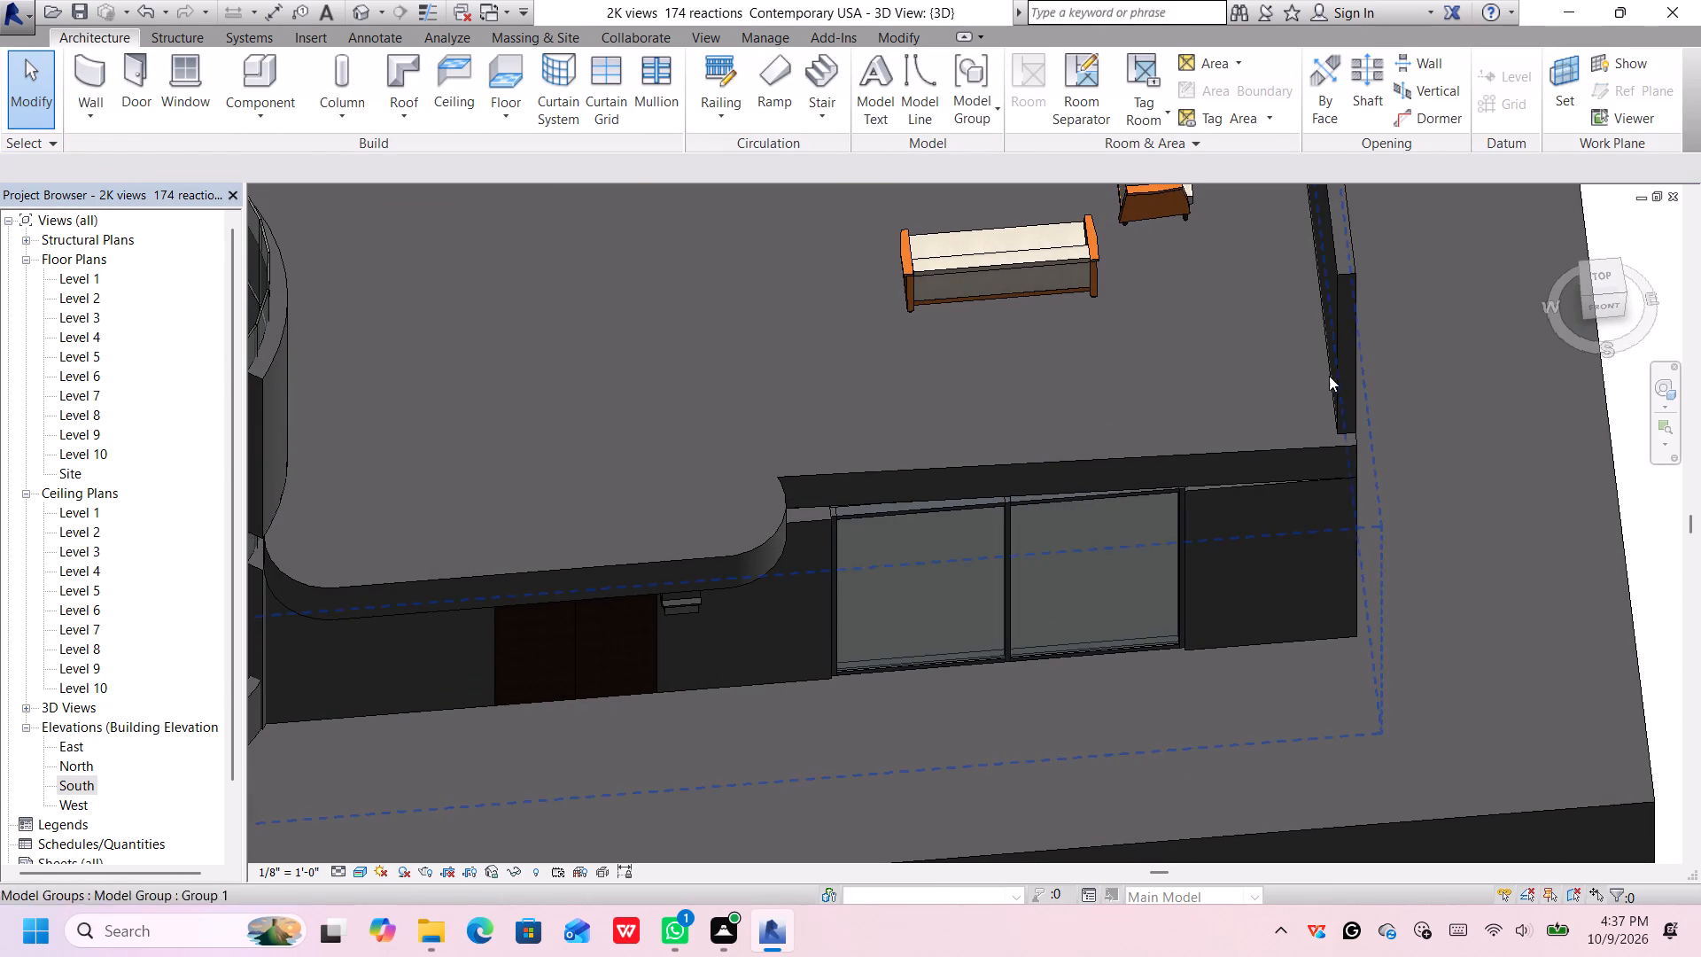
pyautogui.moveTo(1296, 393); pyautogui.dragTo(1337, 463, button='middle')
pyautogui.click(1596, 274)
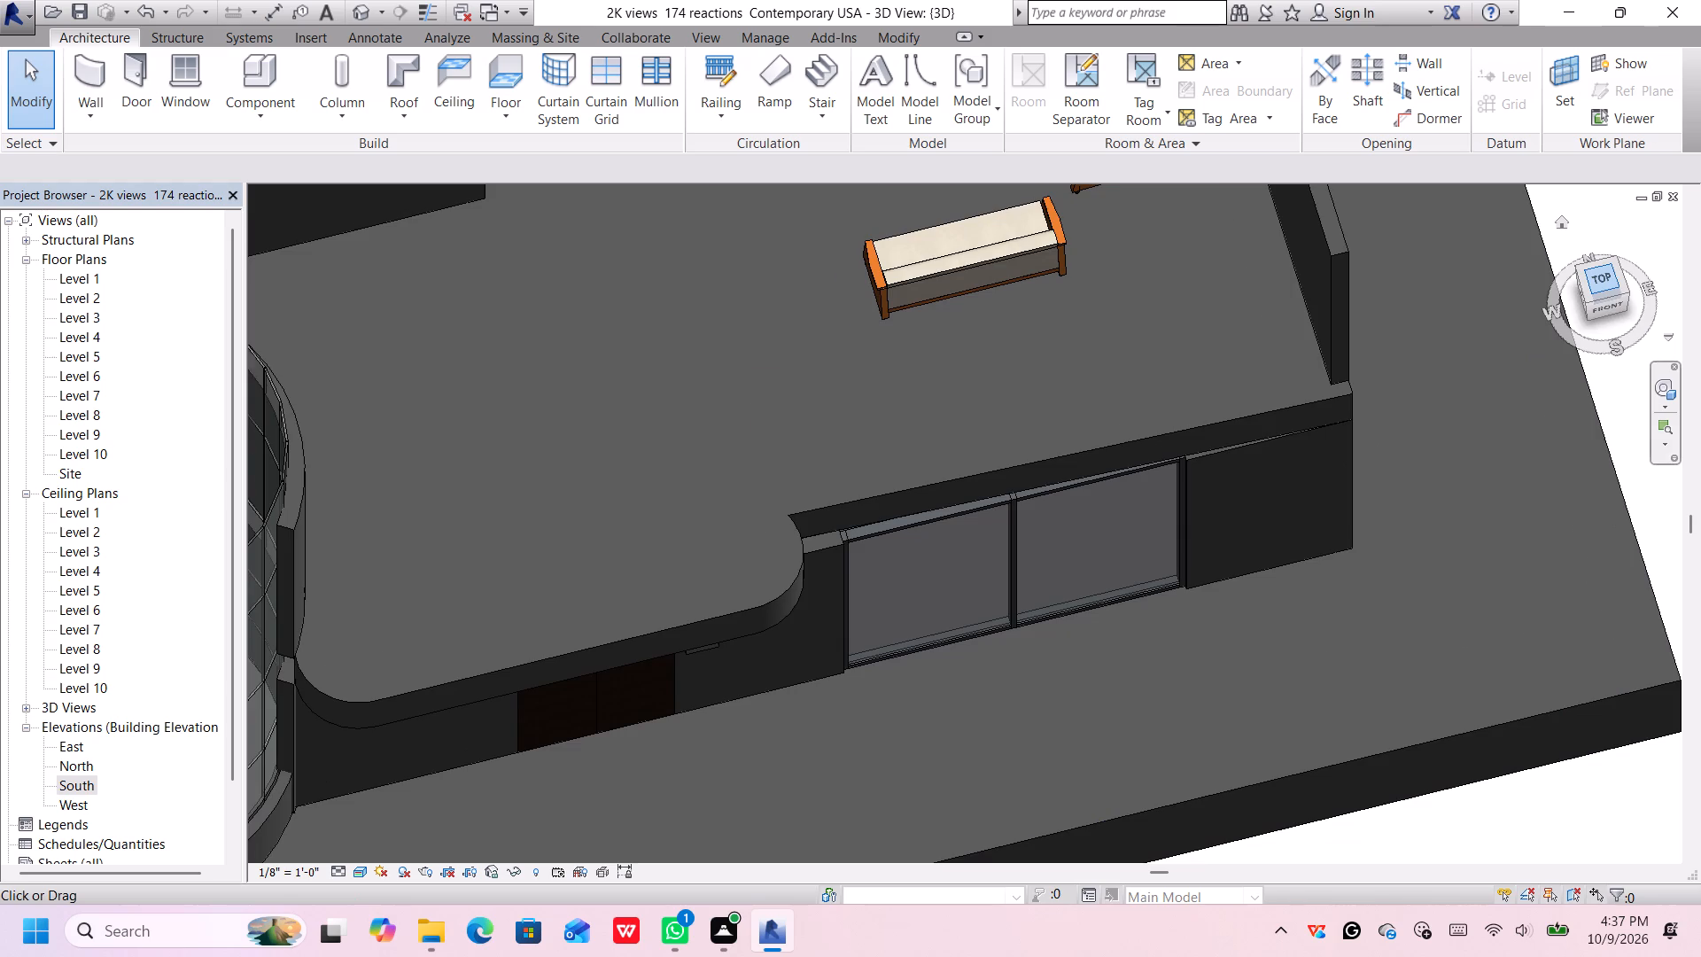
pyautogui.scroll(-2, 1071, 624)
pyautogui.scroll(1, 1079, 566)
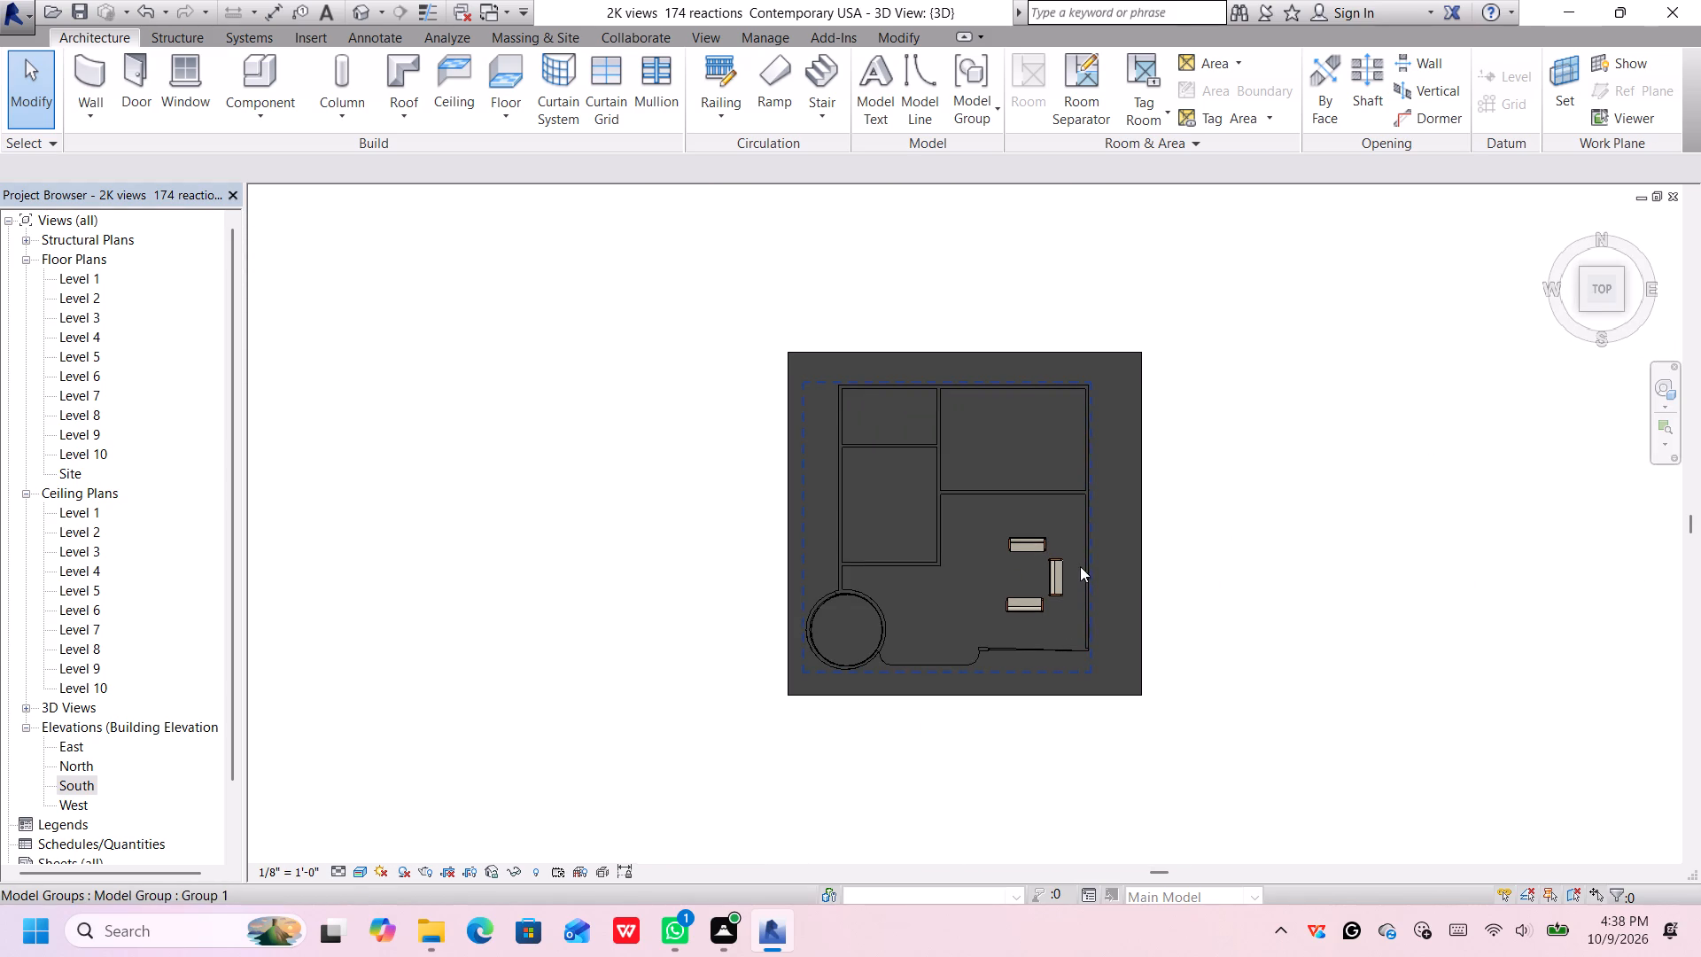
pyautogui.scroll(2, 1084, 565)
pyautogui.scroll(-1, 1084, 564)
pyautogui.scroll(4, 987, 723)
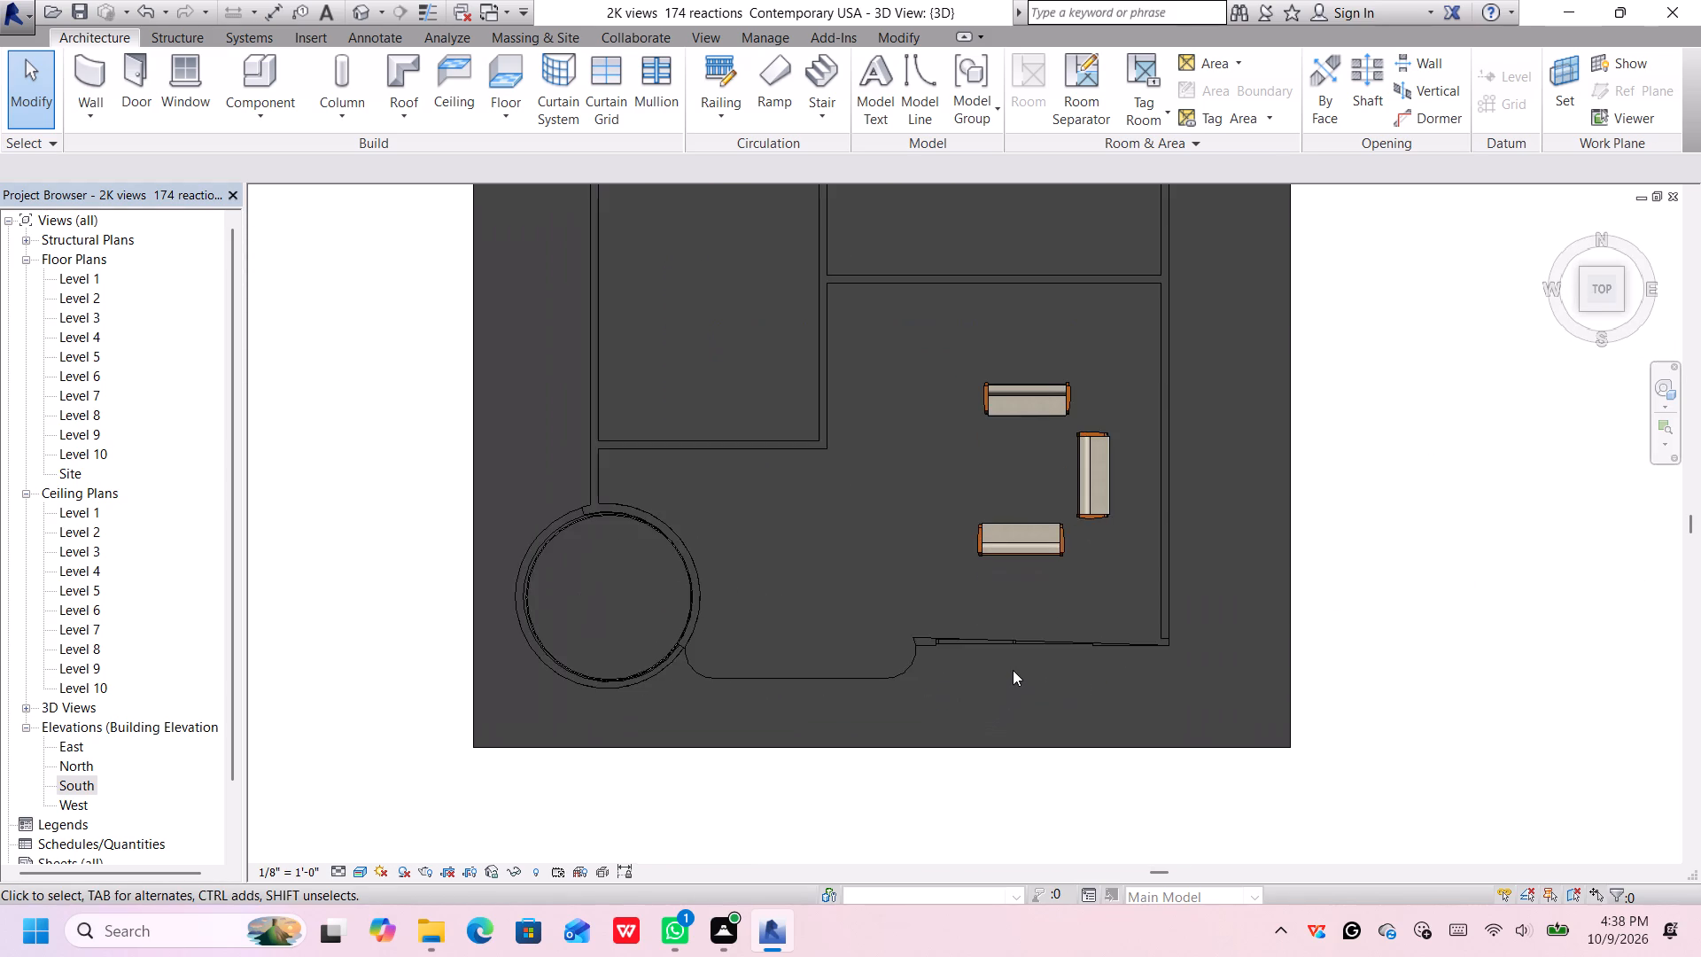
pyautogui.scroll(6, 1013, 670)
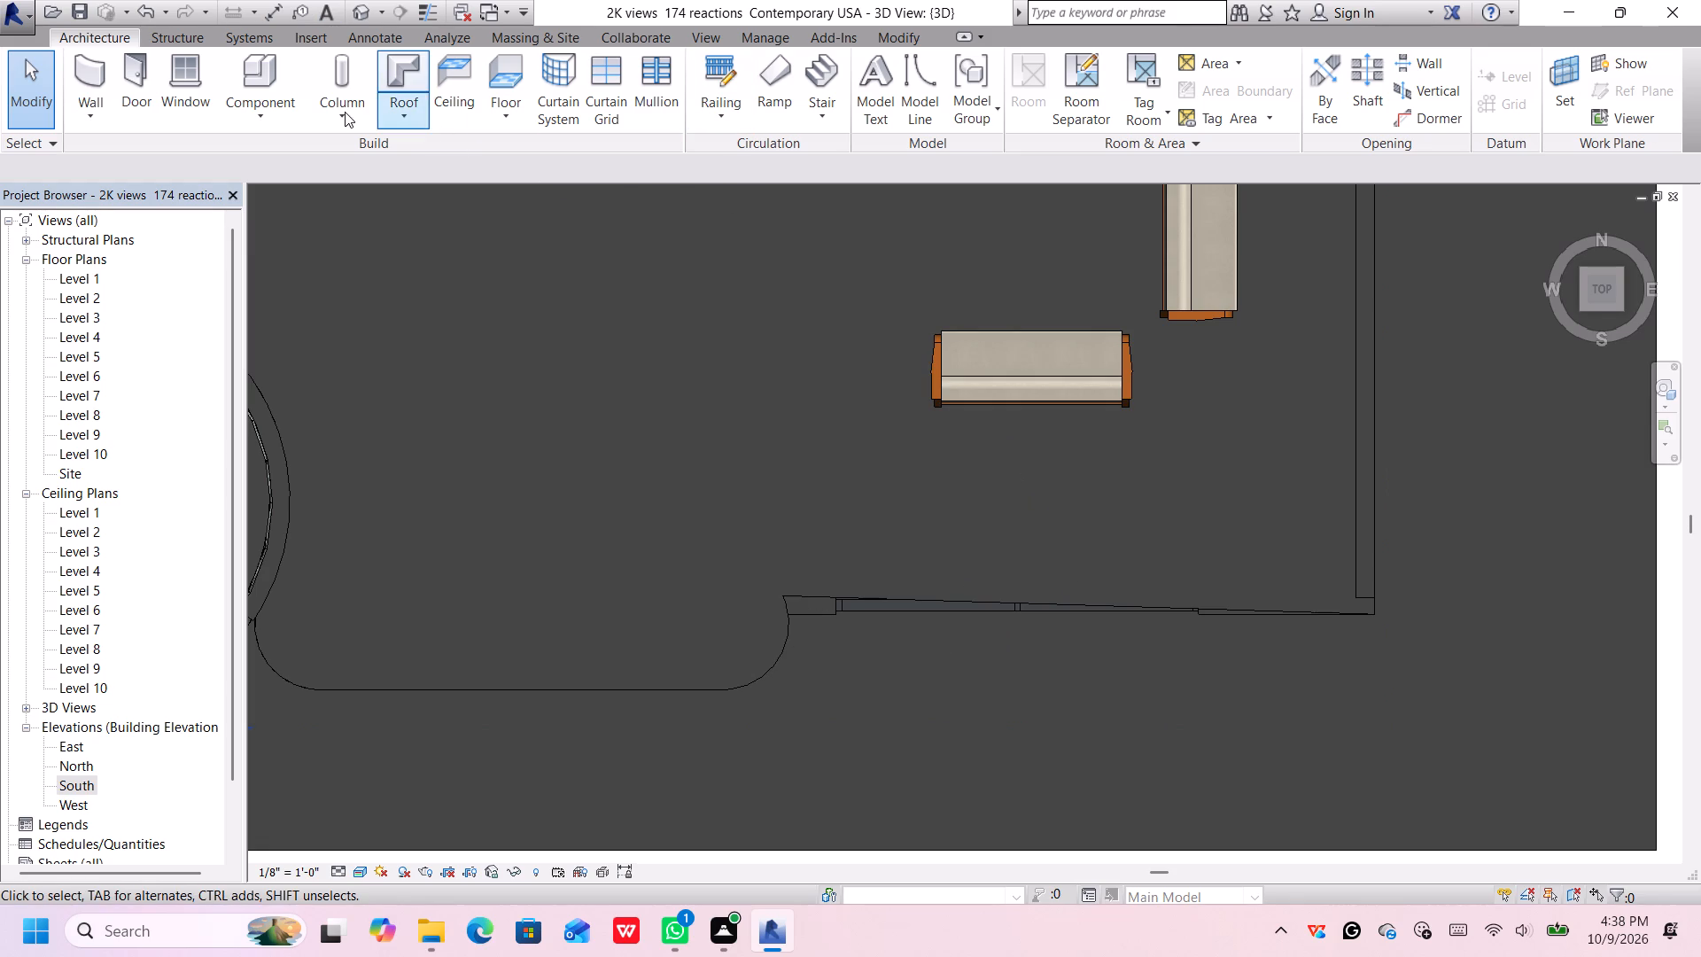
pyautogui.click(83, 70)
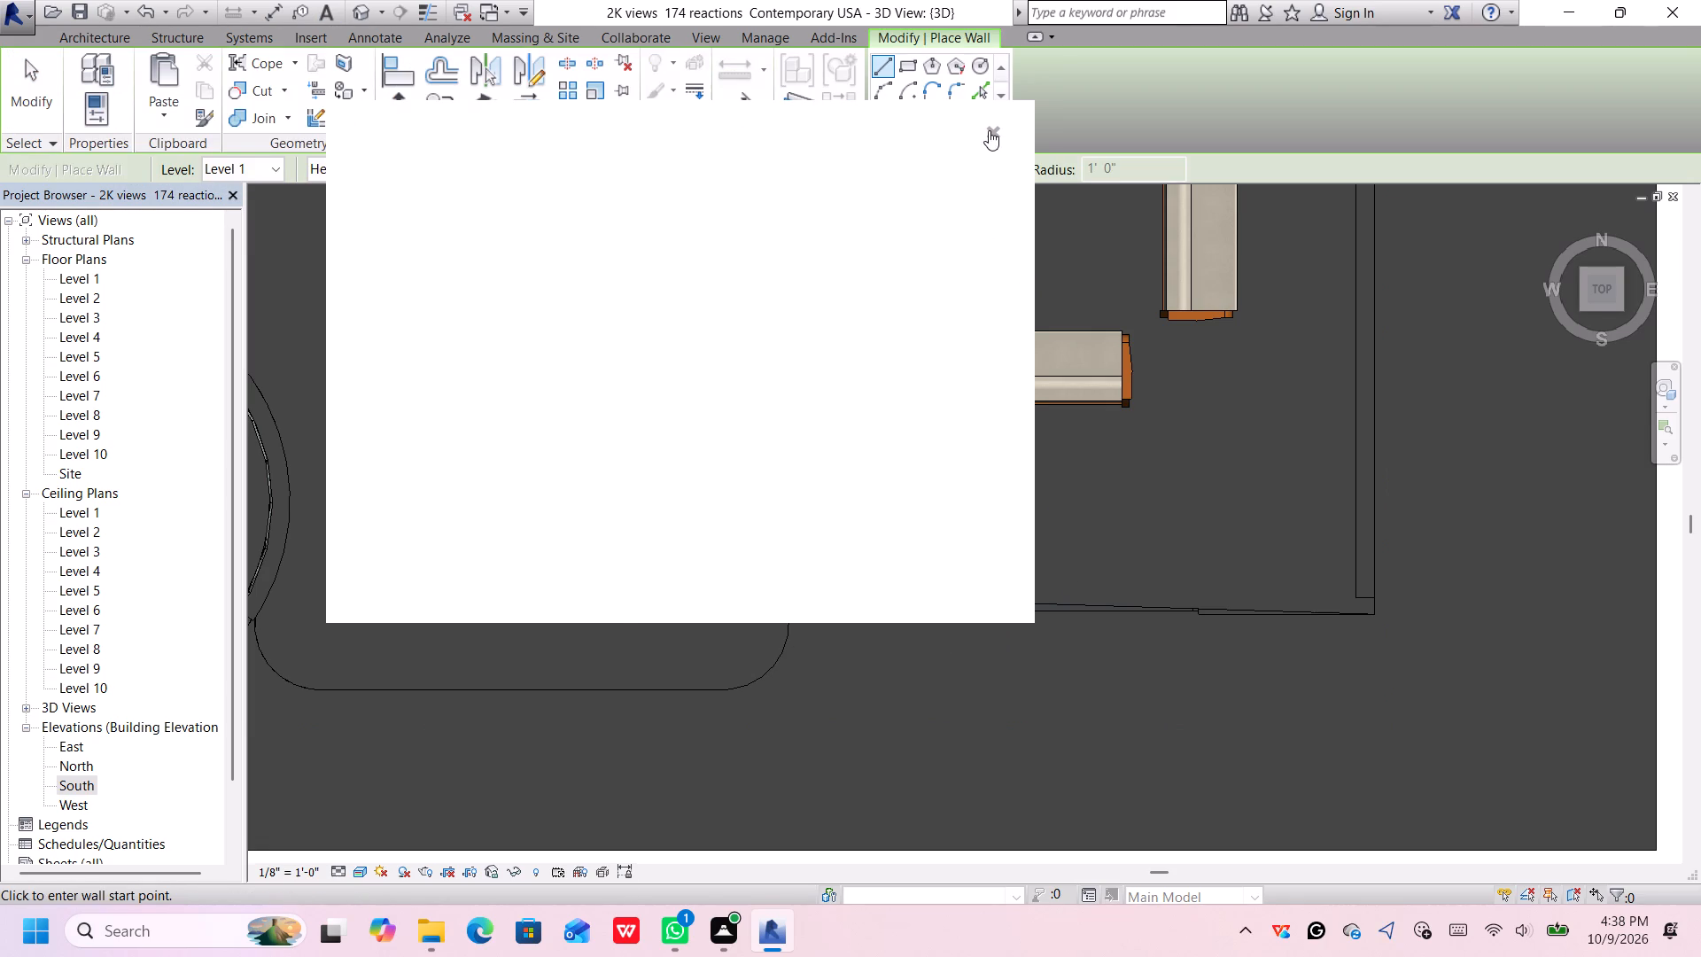
pyautogui.click(989, 130)
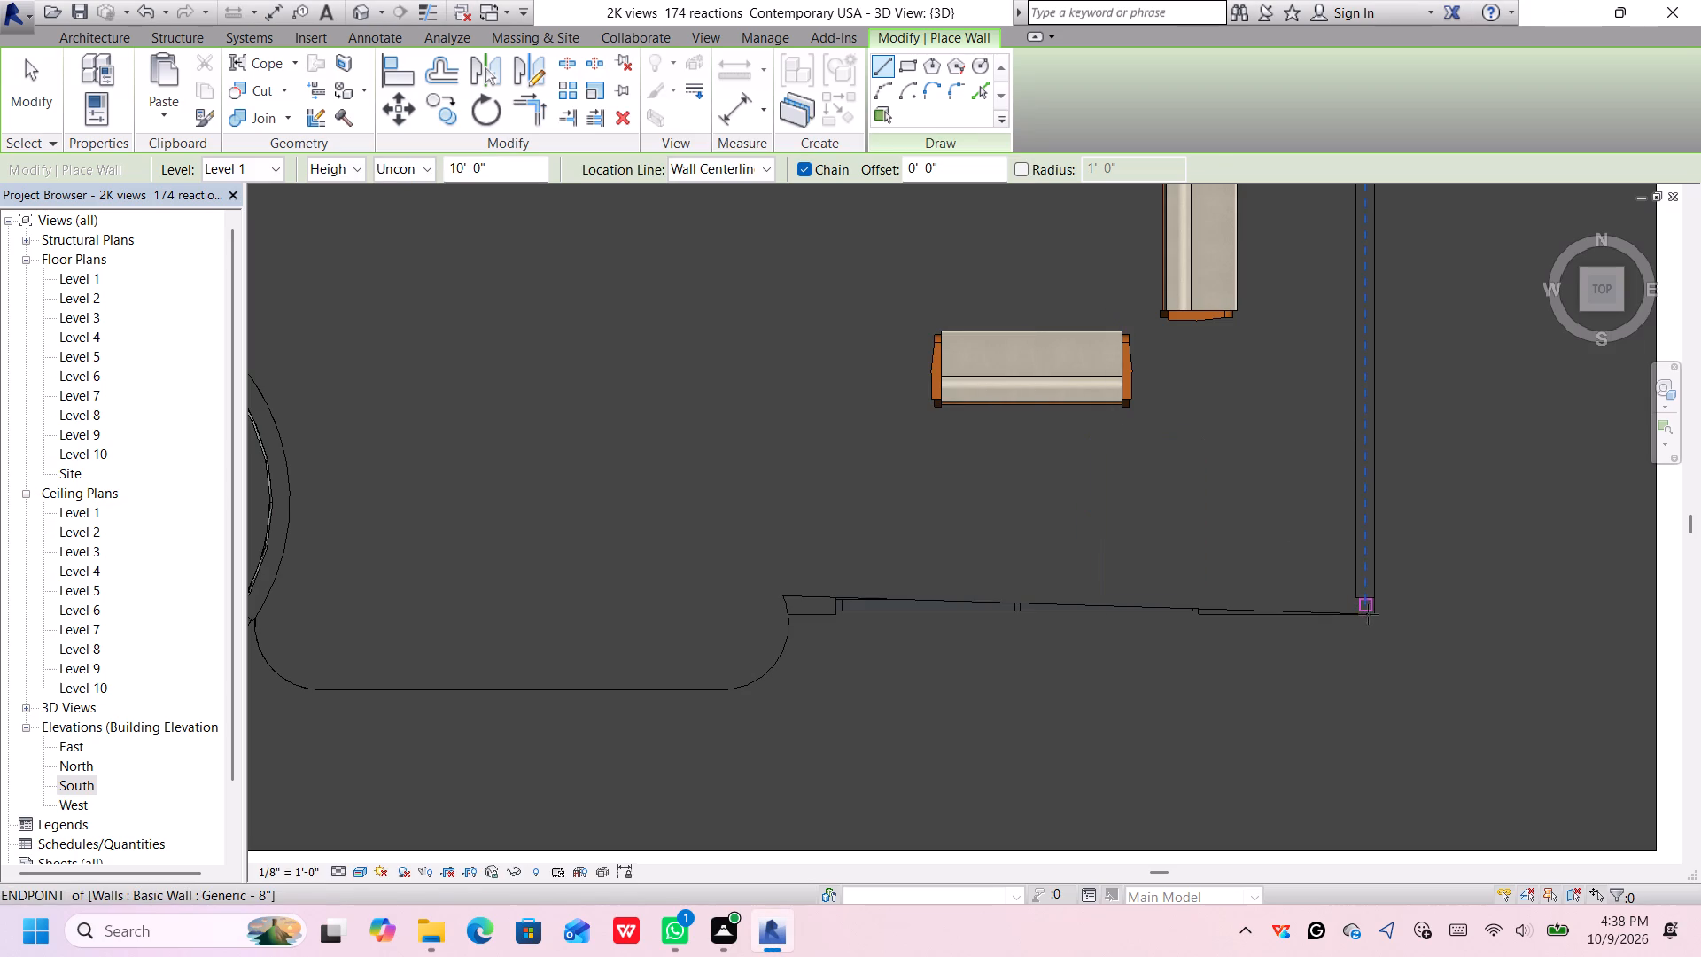
pyautogui.click(1365, 604)
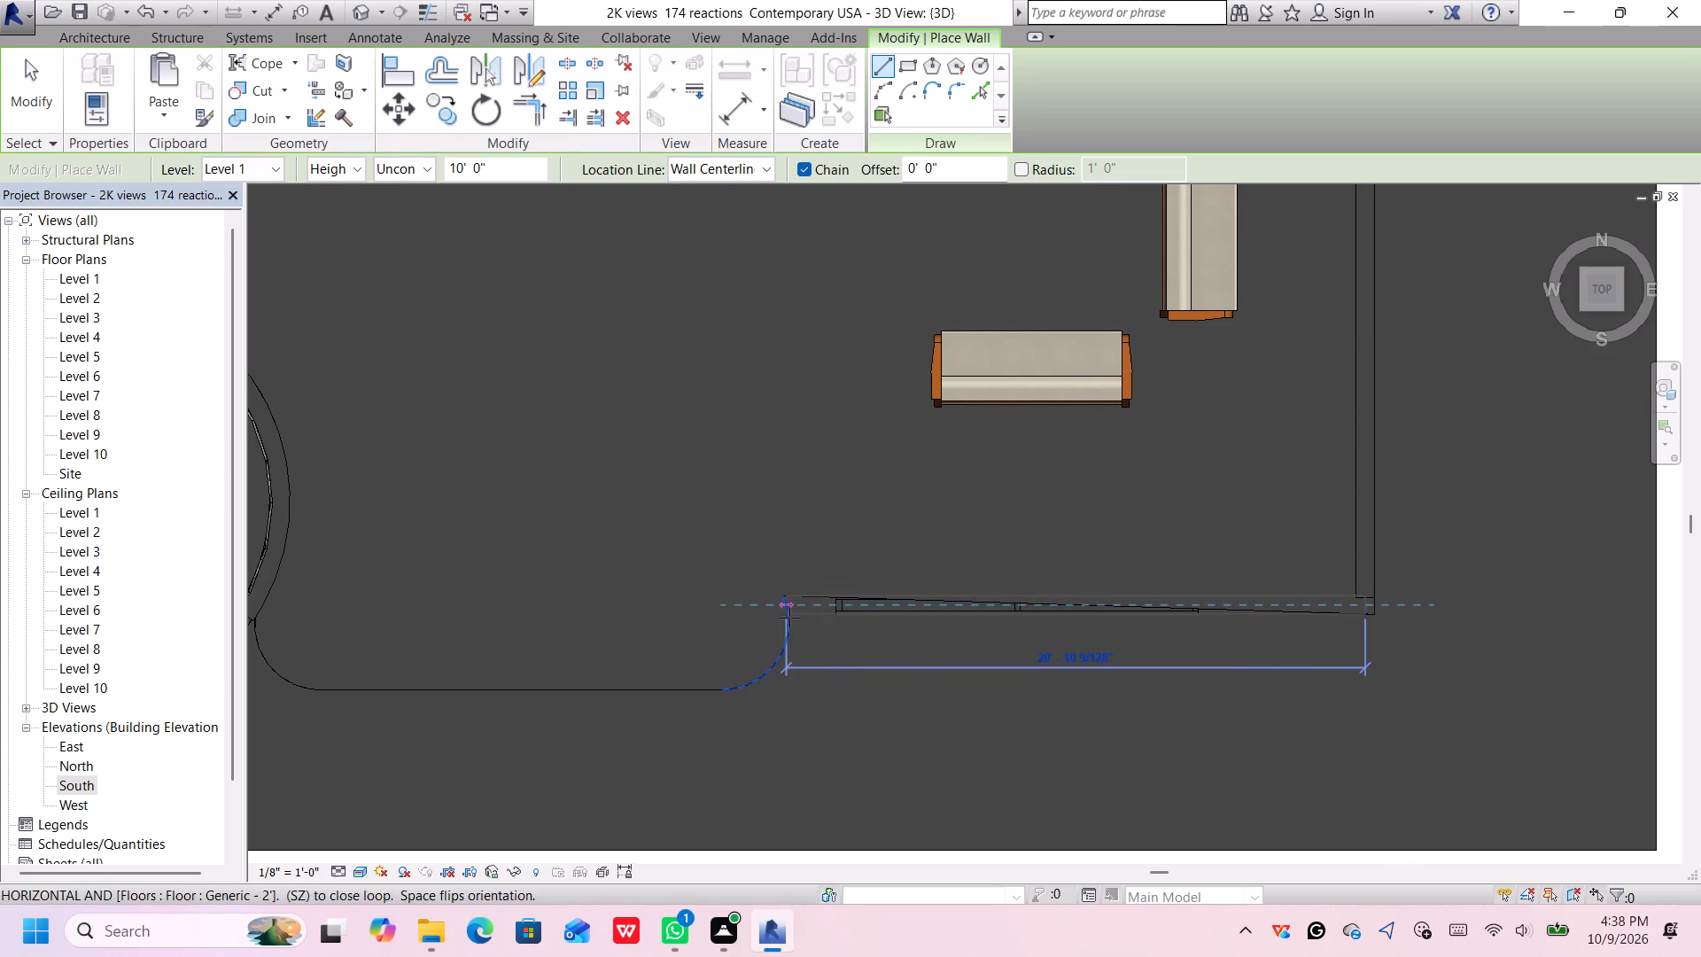
pyautogui.click(794, 609)
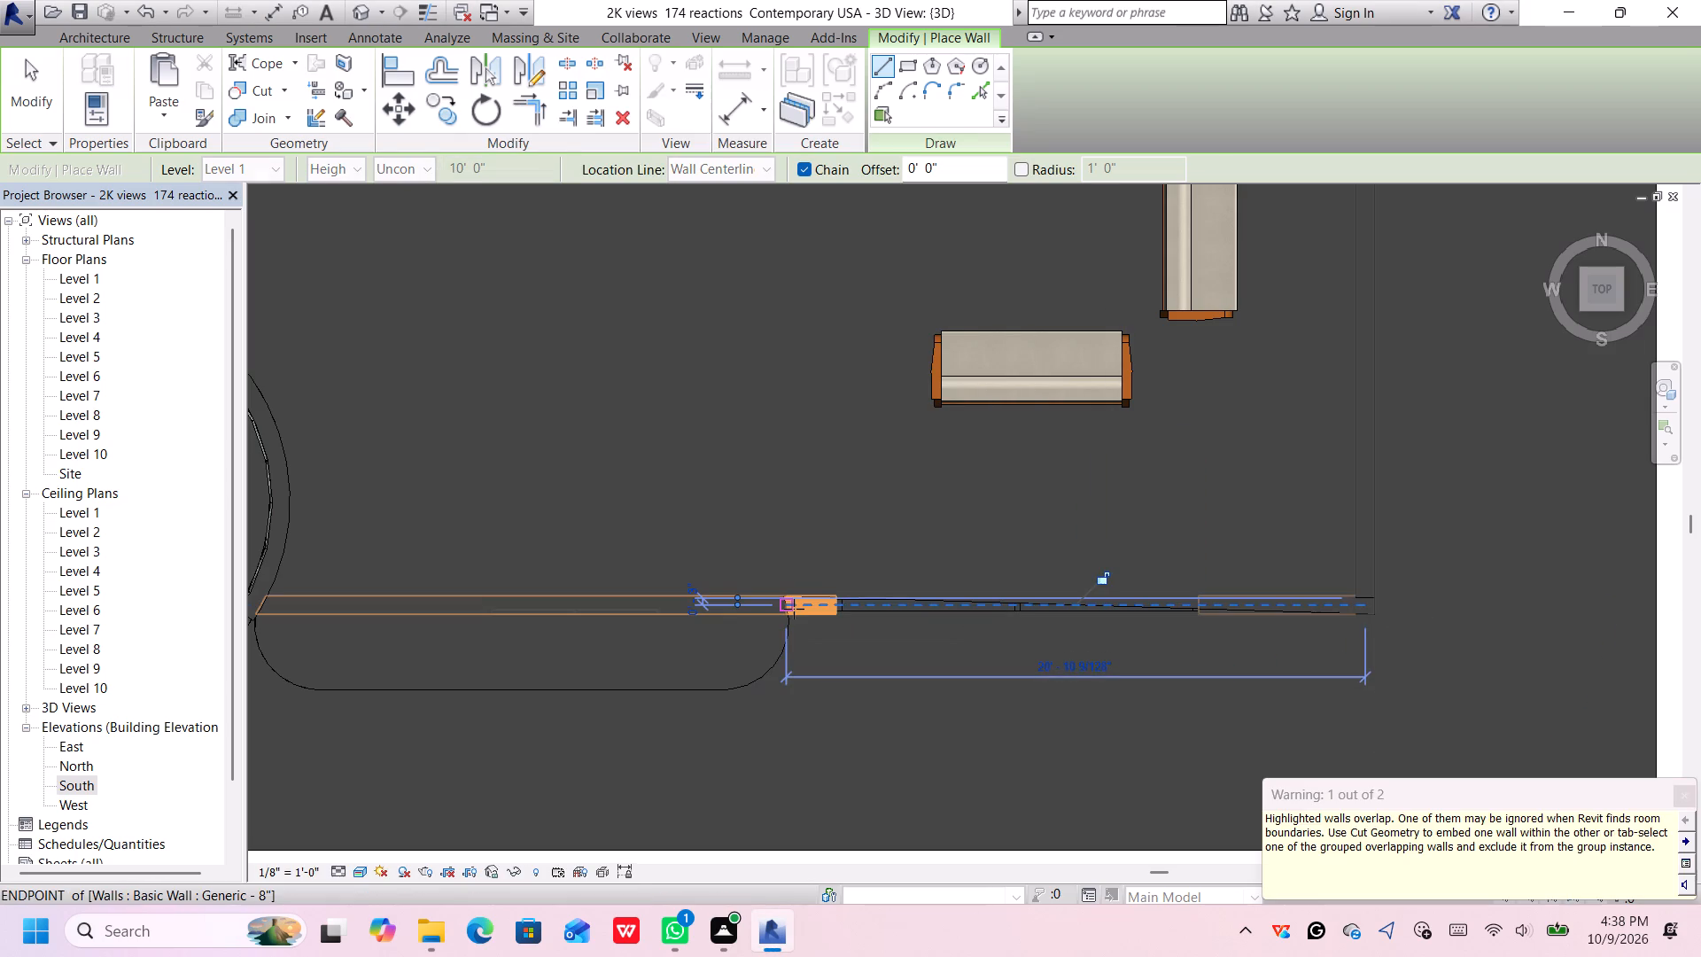
pyautogui.scroll(3, 768, 642)
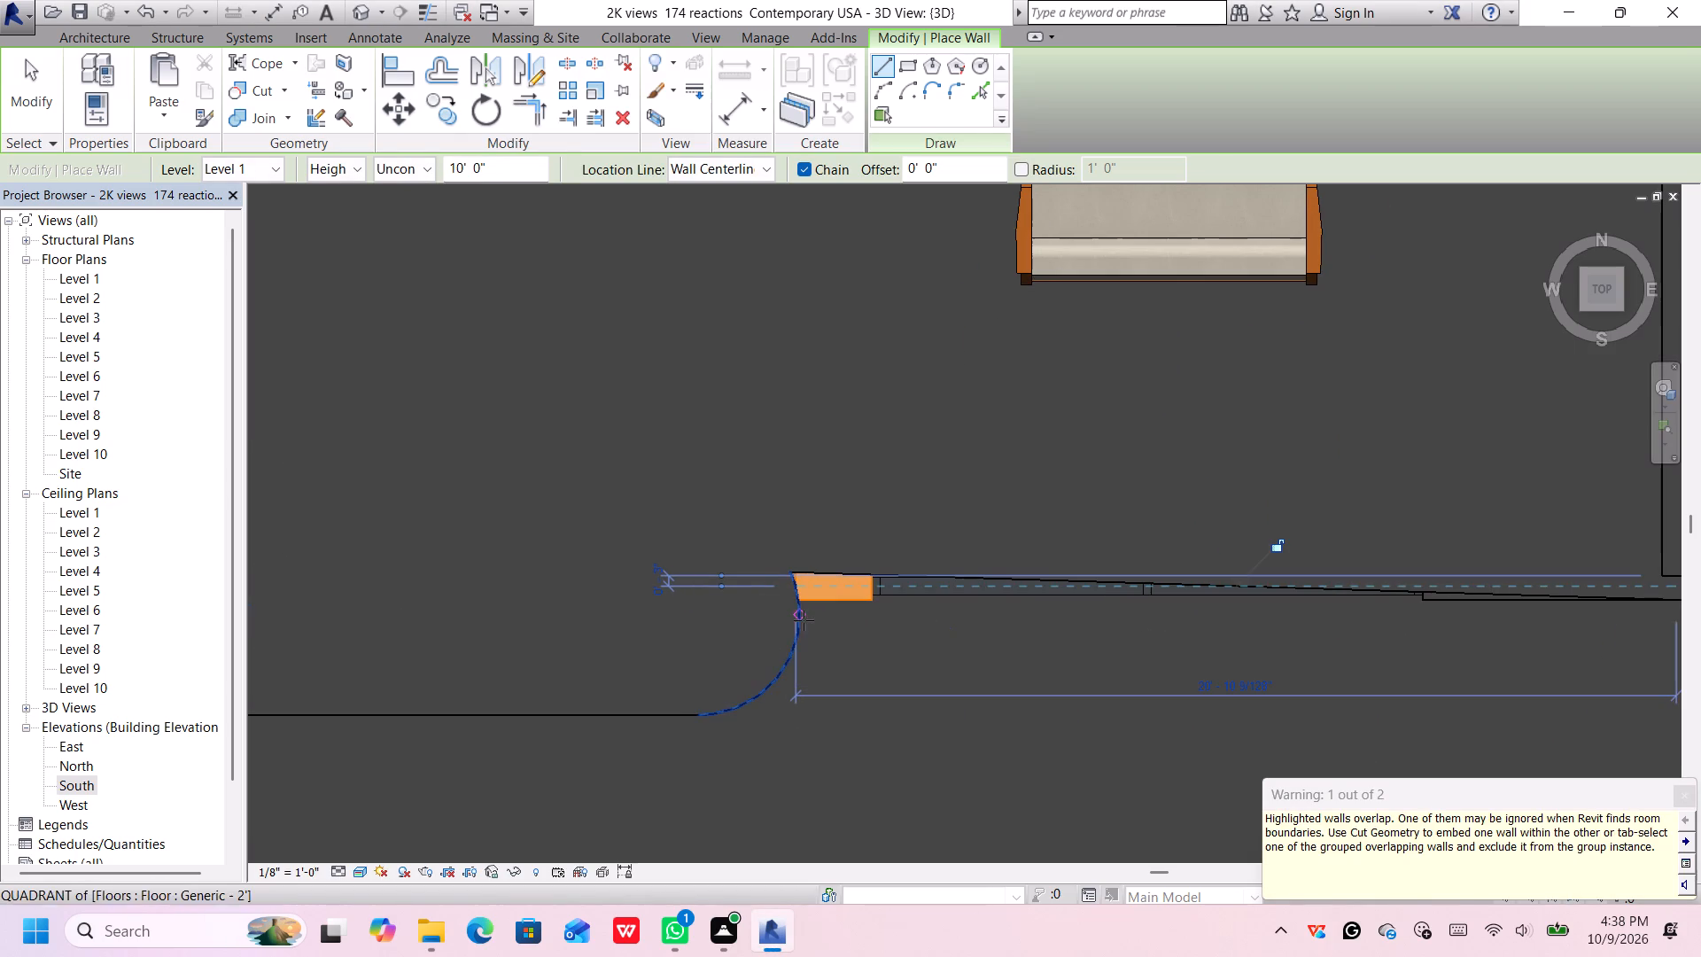
pyautogui.scroll(-3, 1311, 676)
pyautogui.moveTo(1305, 678); pyautogui.dragTo(1091, 683, button='middle')
# Set the new walls' base constraint to Level 3 and base offset to 2' 0".
pyautogui.rightClick(1133, 675)
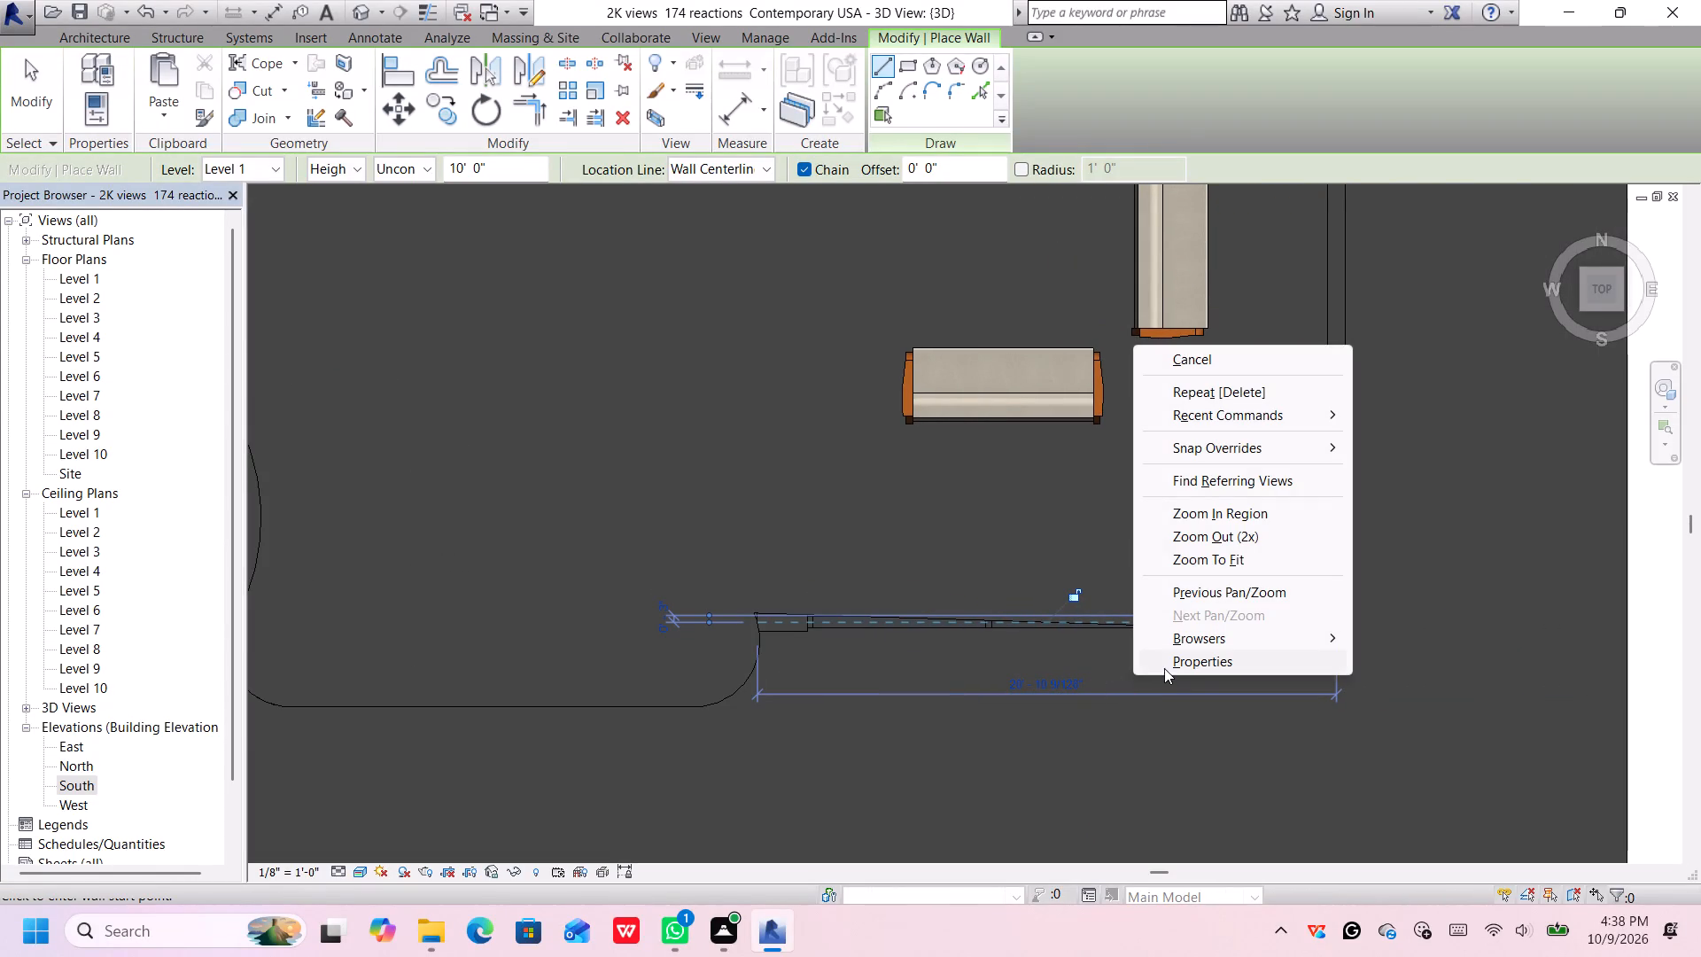
pyautogui.click(1166, 666)
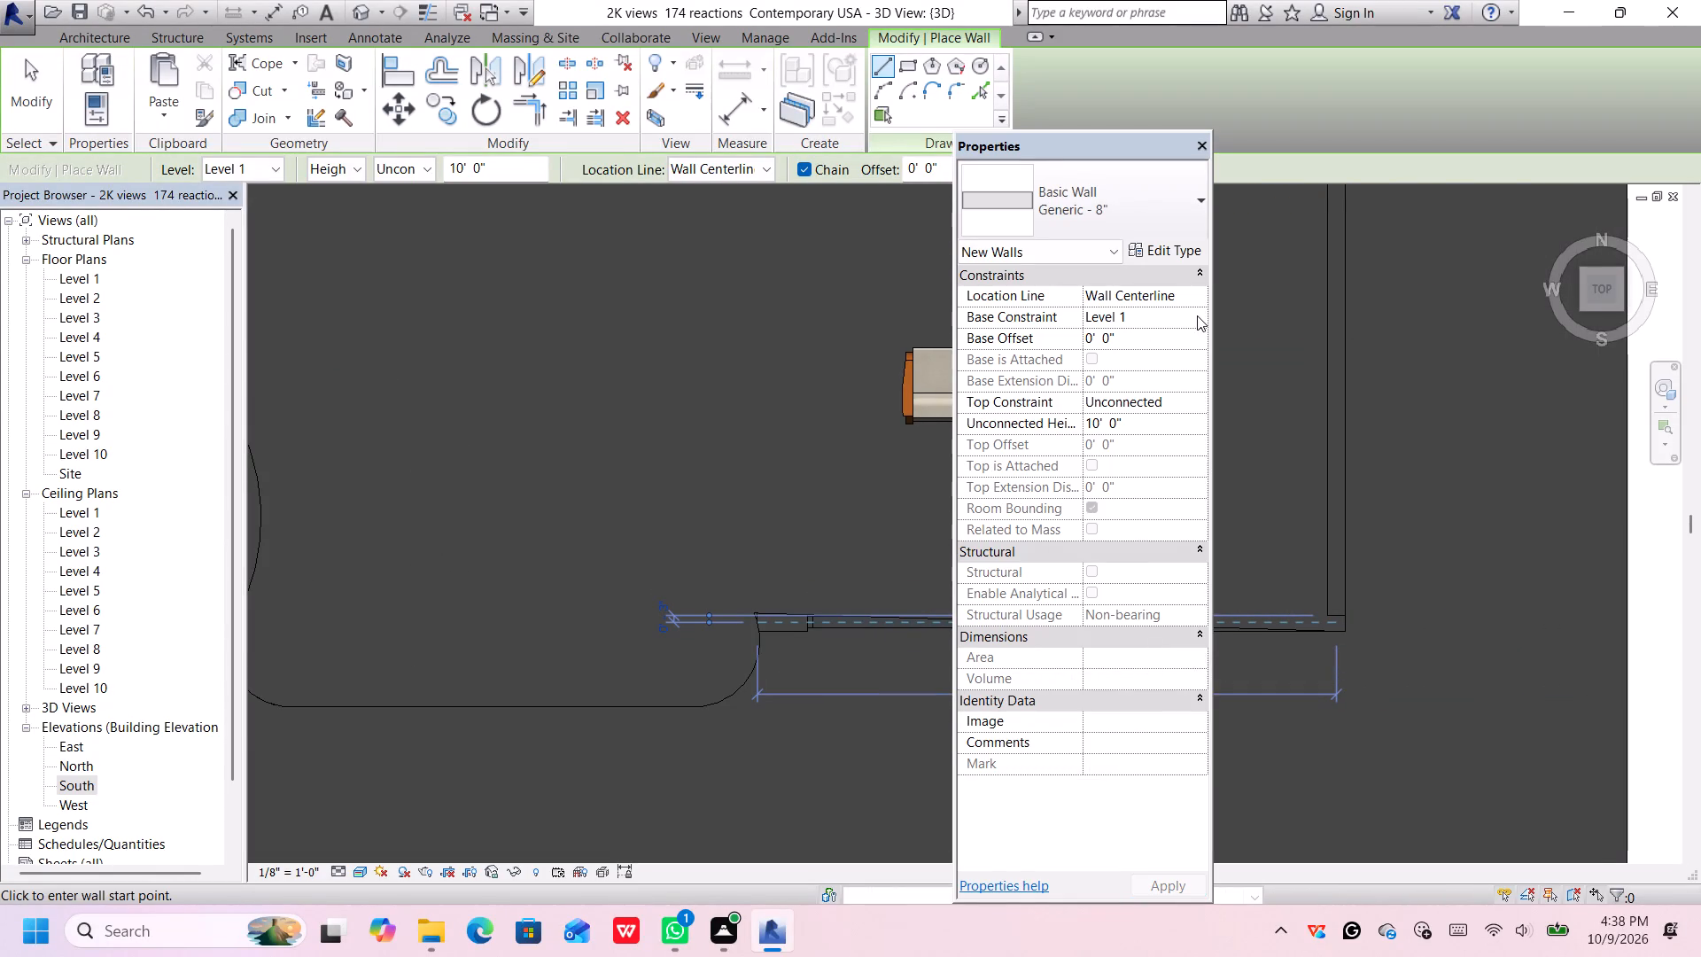
pyautogui.click(1197, 315)
pyautogui.click(1138, 376)
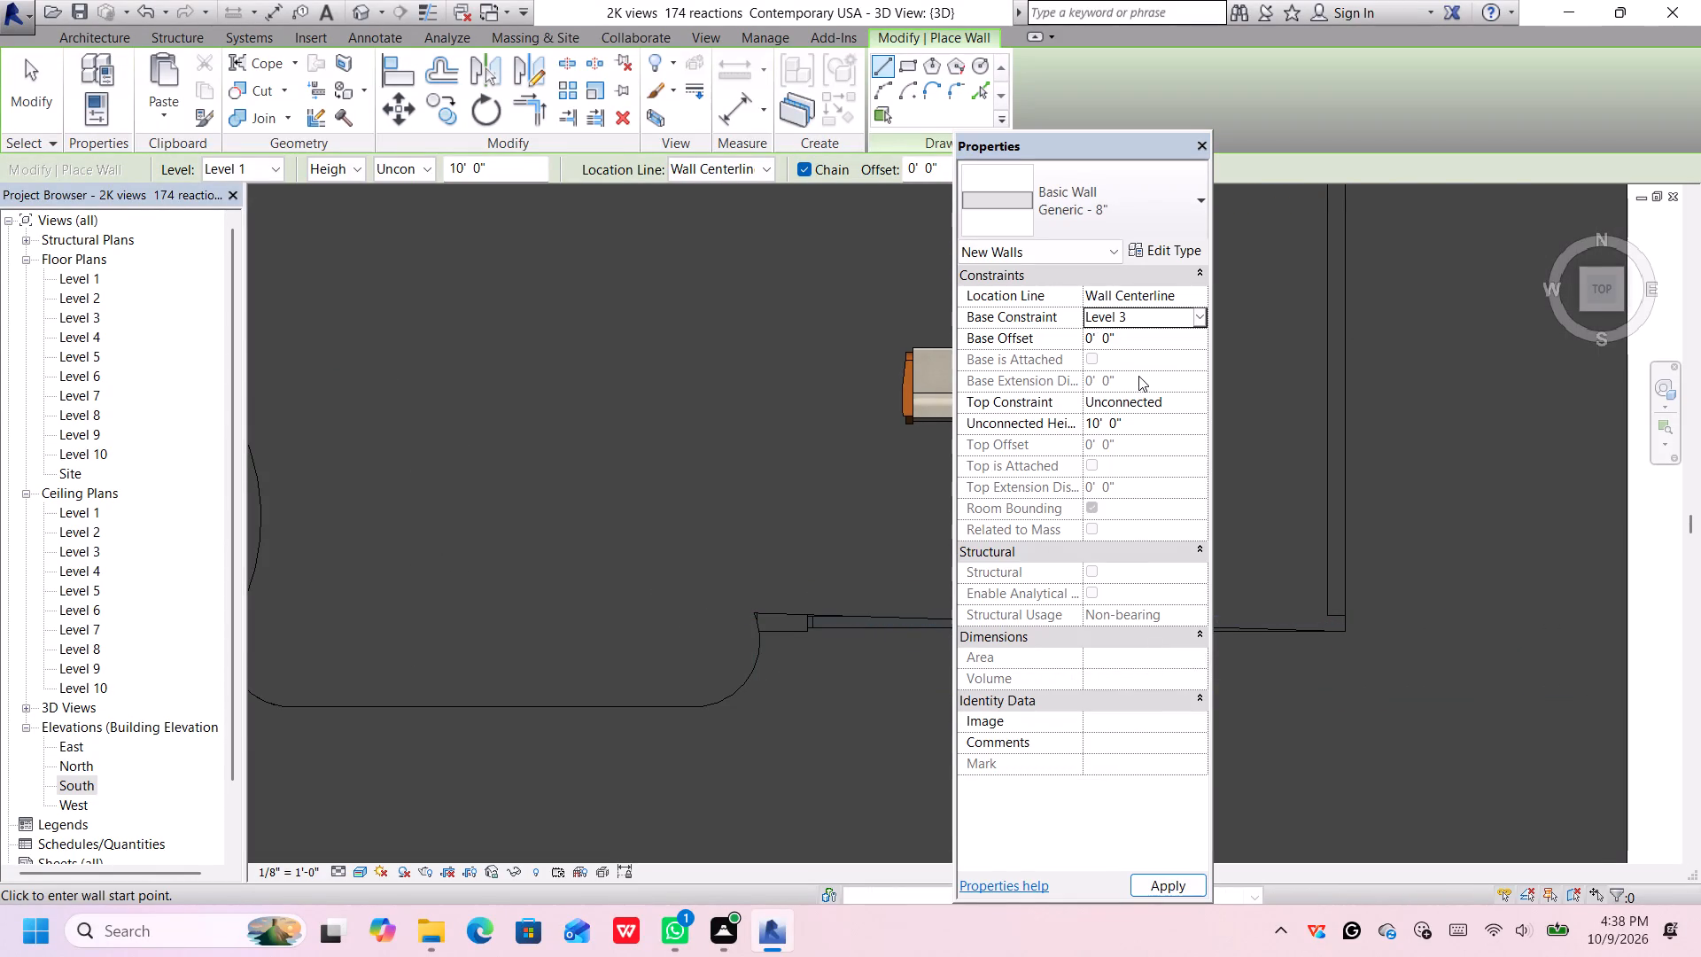
pyautogui.scroll(-4, 870, 580)
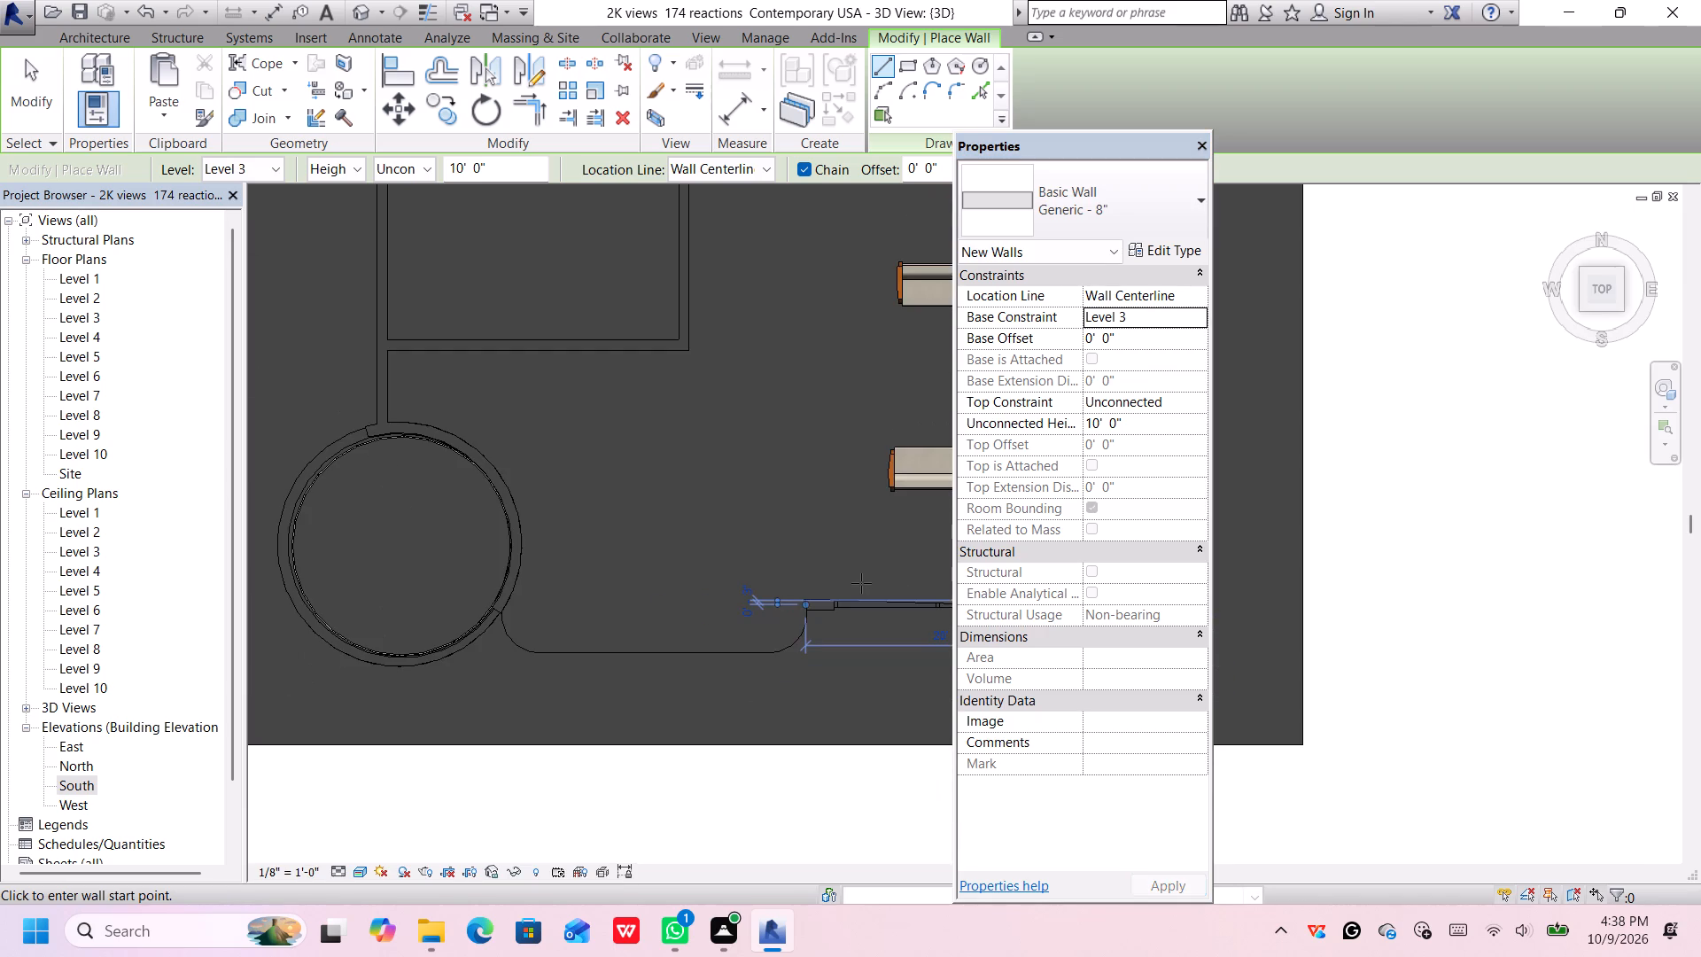
pyautogui.middleClick(858, 583)
pyautogui.moveTo(854, 581); pyautogui.dragTo(714, 552, button='middle')
pyautogui.moveTo(714, 552); pyautogui.dragTo(647, 541, button='middle')
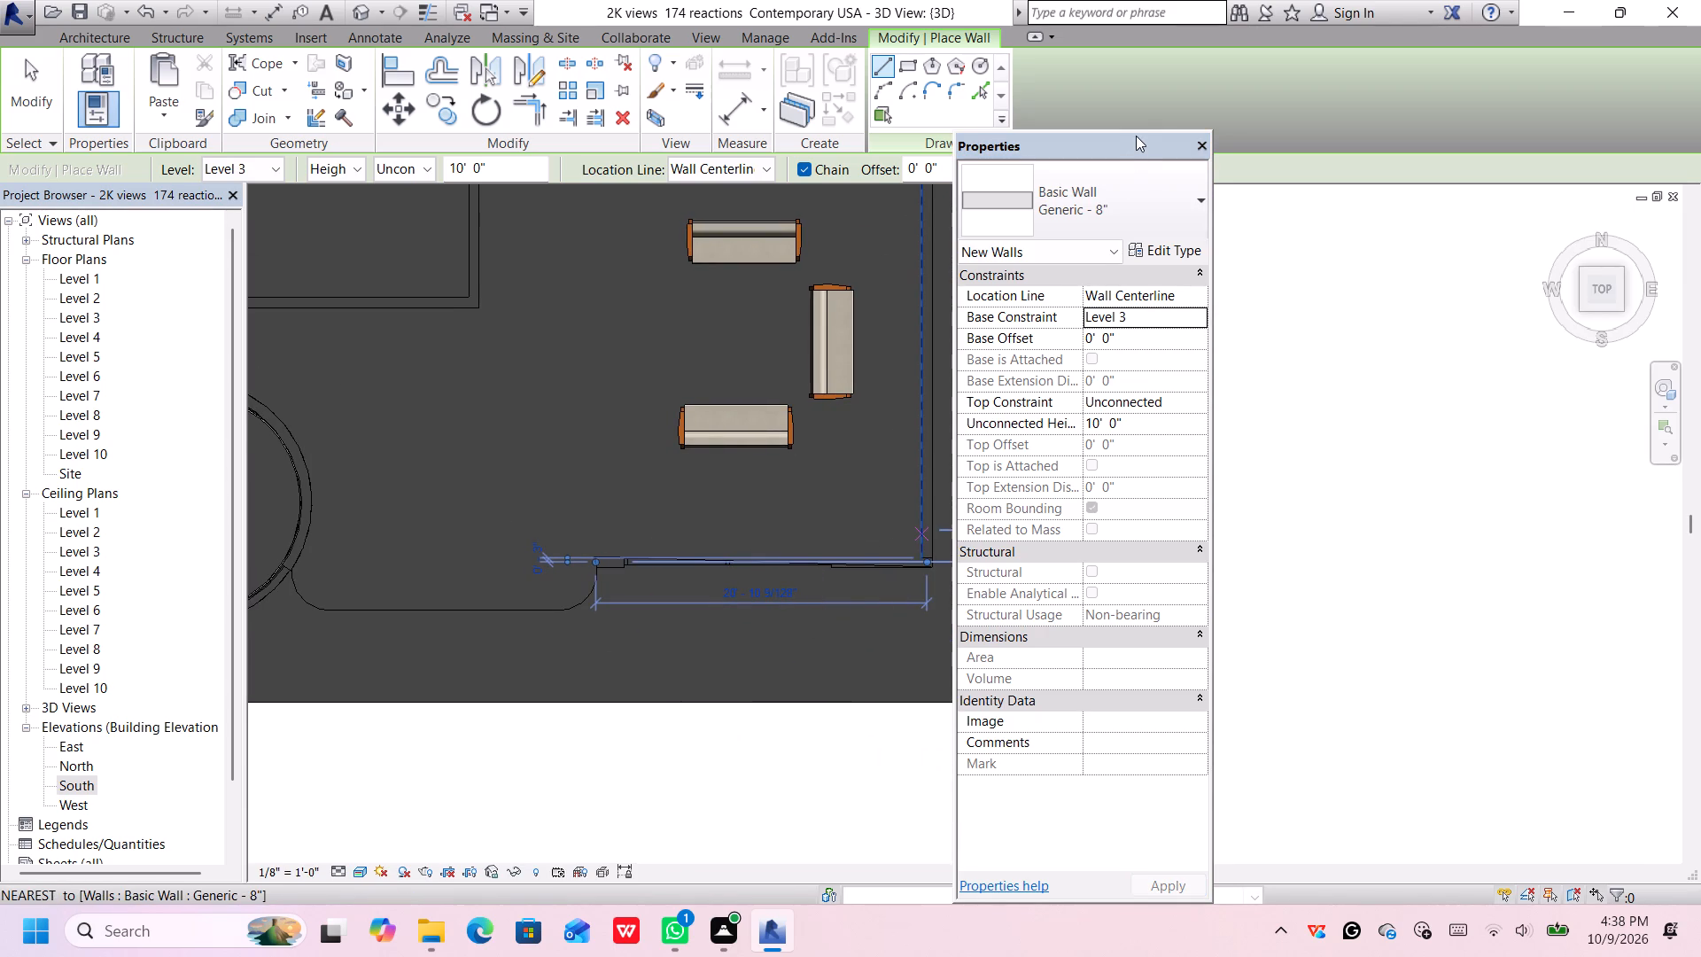
pyautogui.moveTo(1136, 137); pyautogui.dragTo(1510, 153)
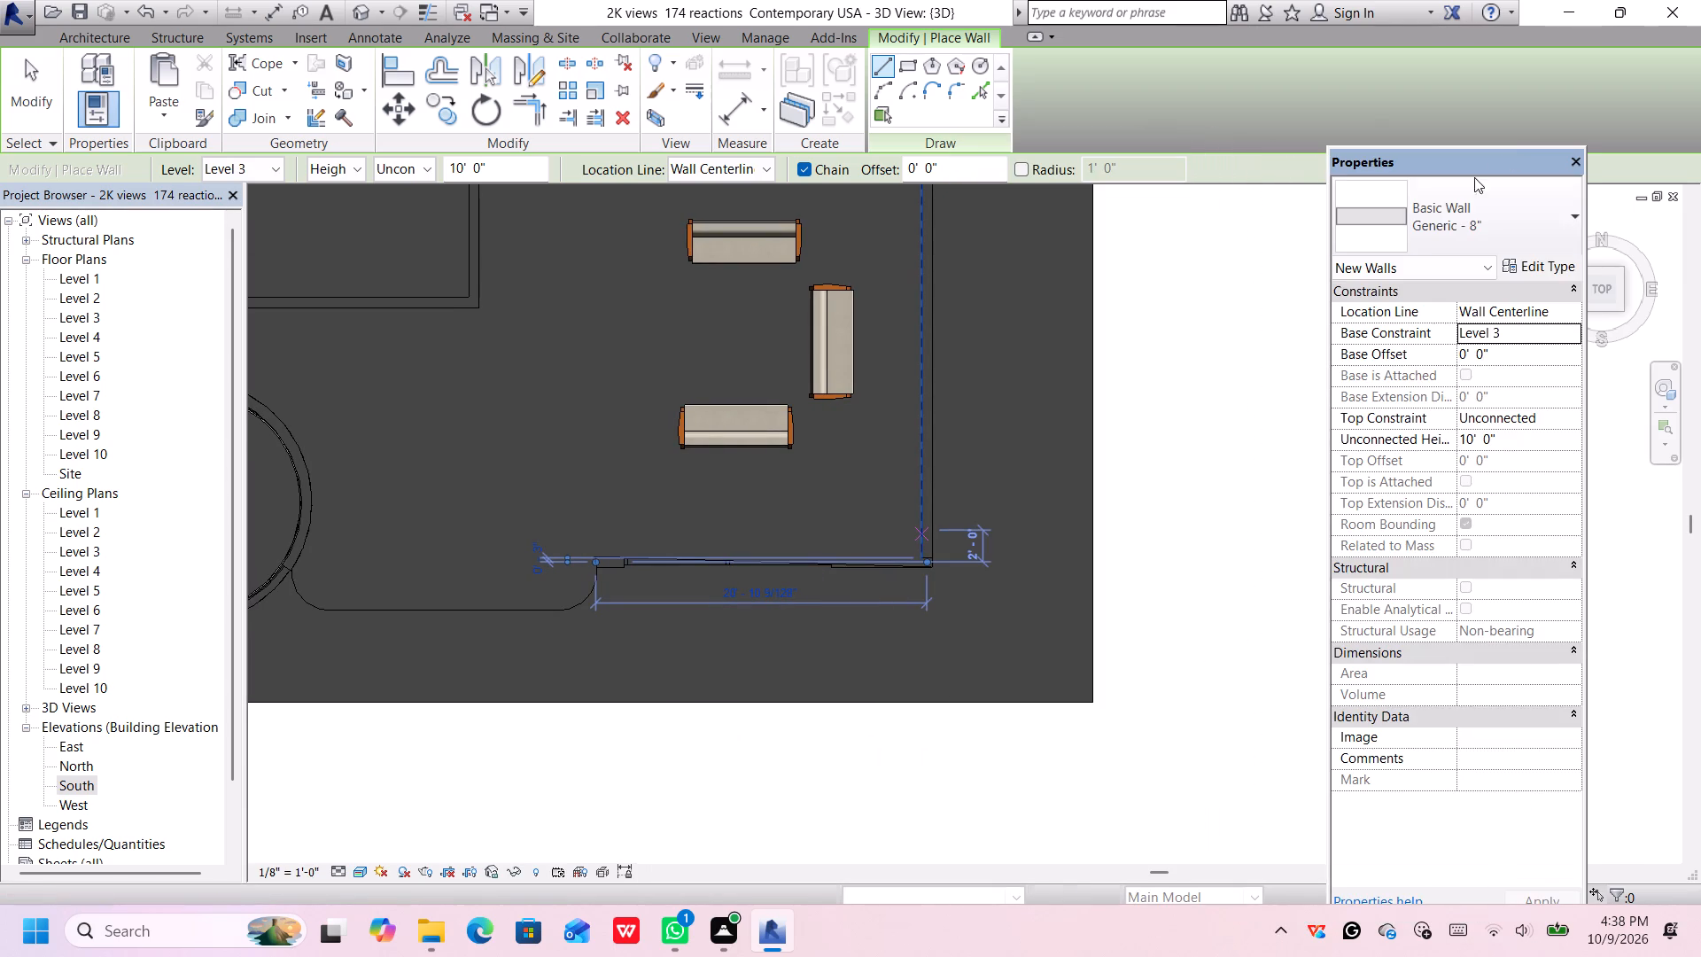
pyautogui.scroll(-1, 834, 592)
pyautogui.scroll(4, 843, 588)
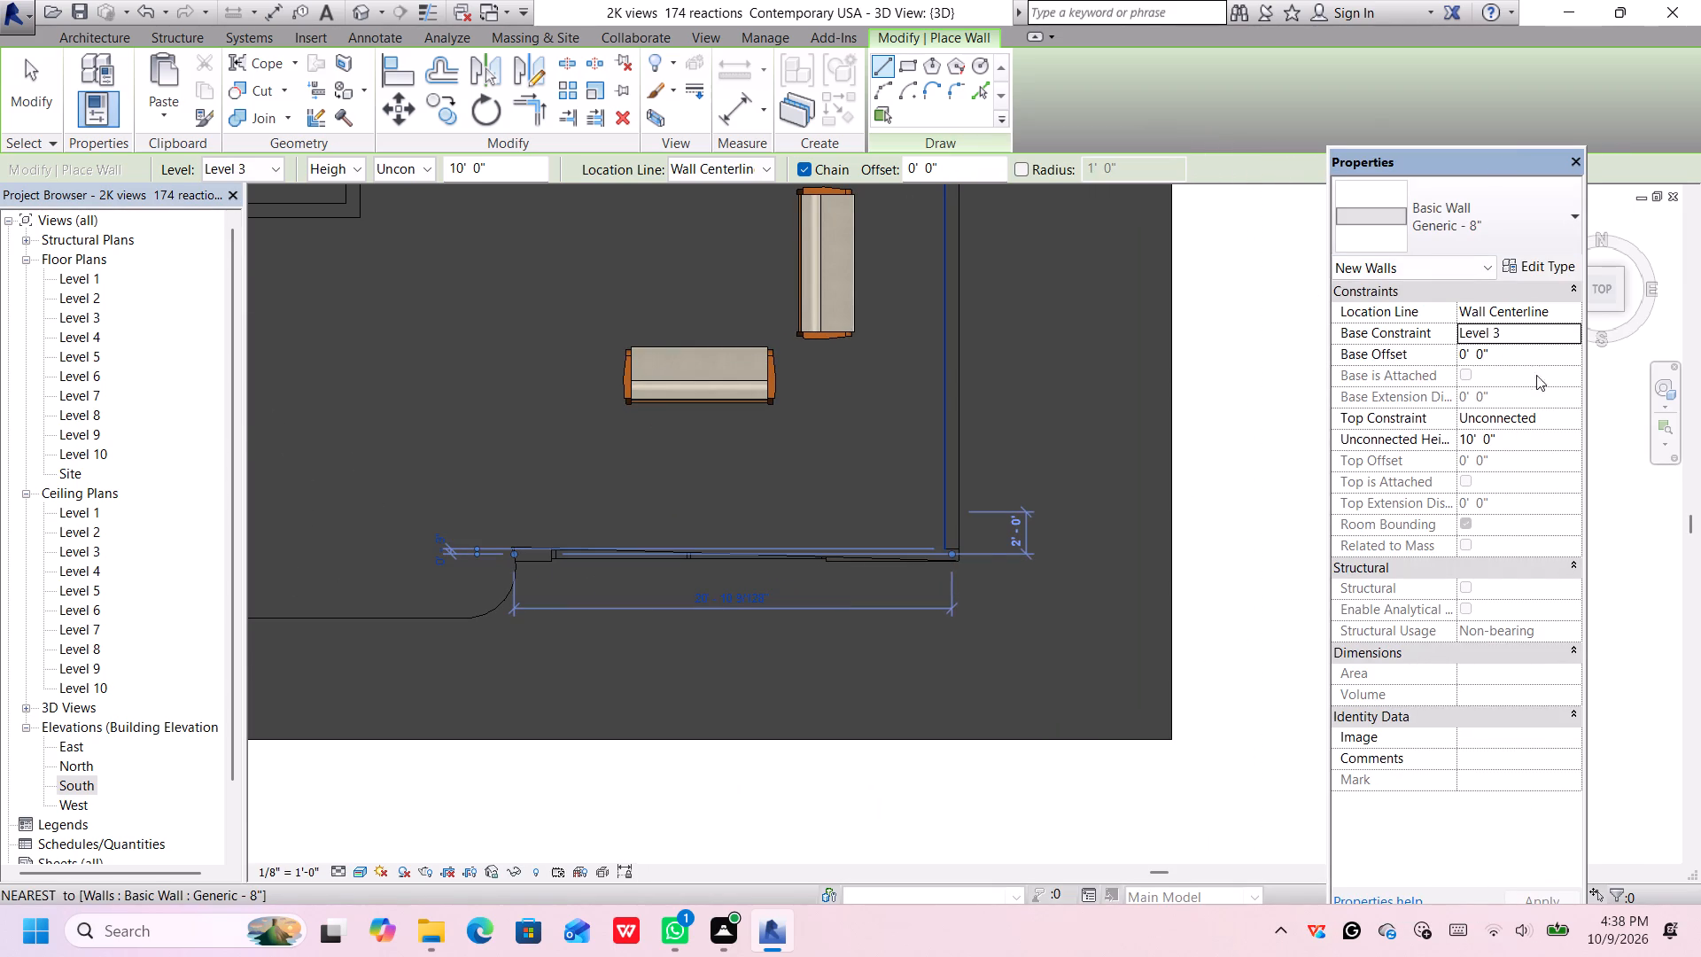
pyautogui.click(1518, 354)
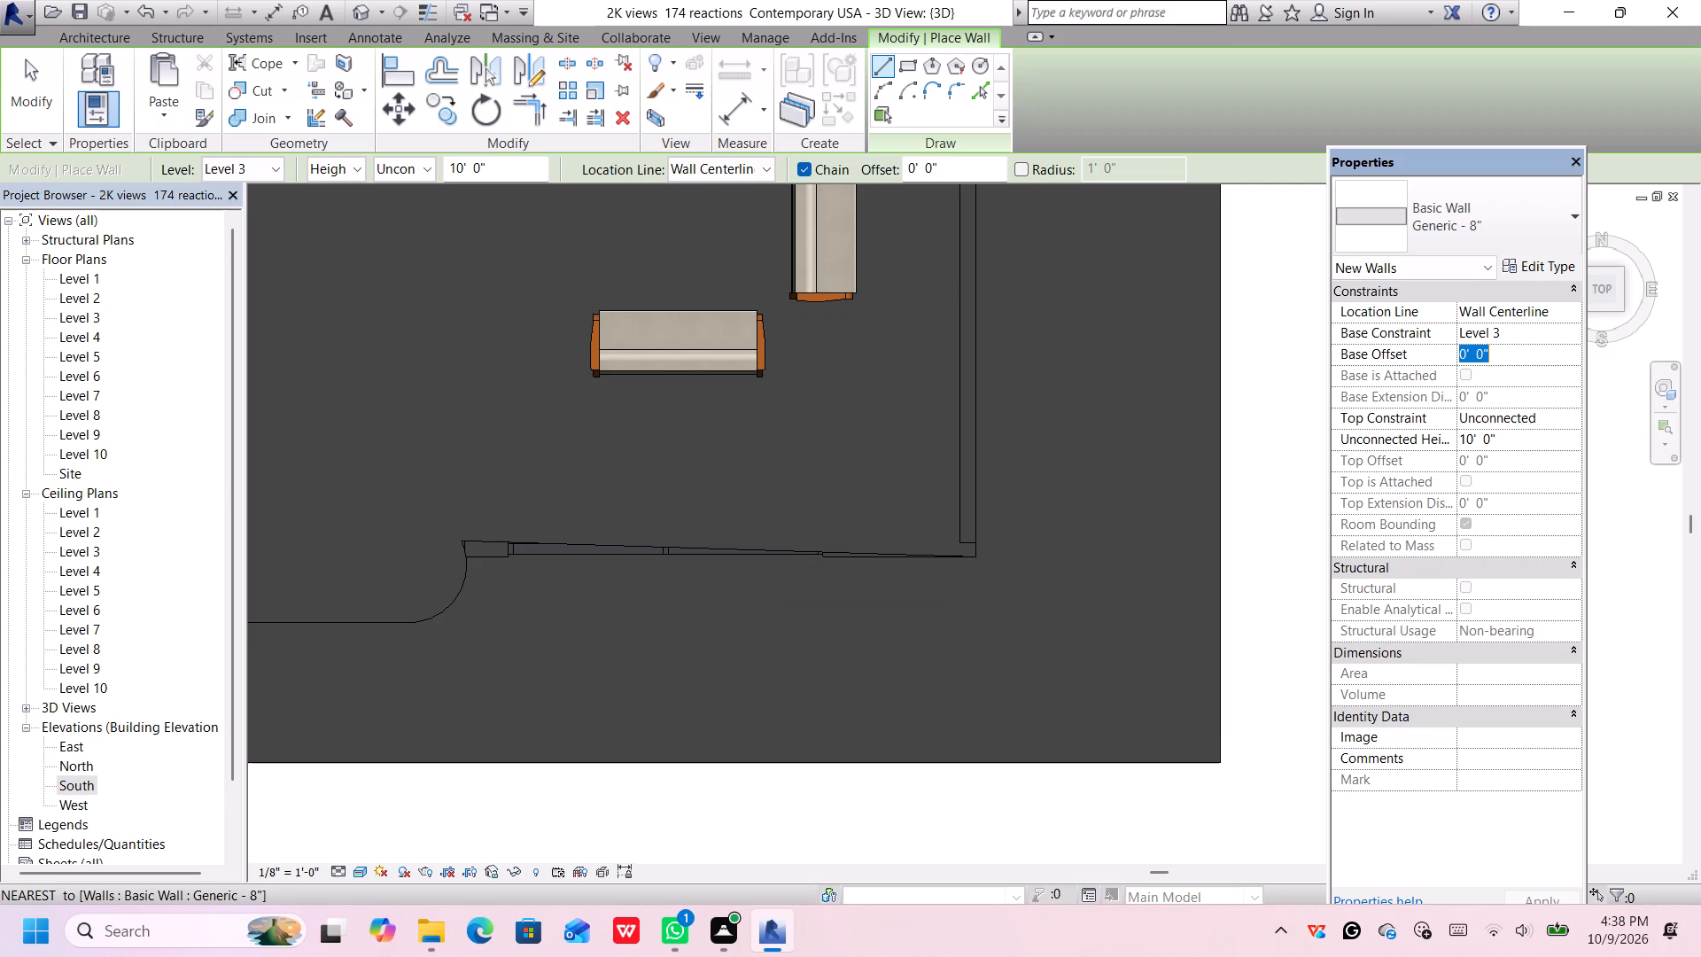
pyautogui.press('BackSpace')
pyautogui.press('2')
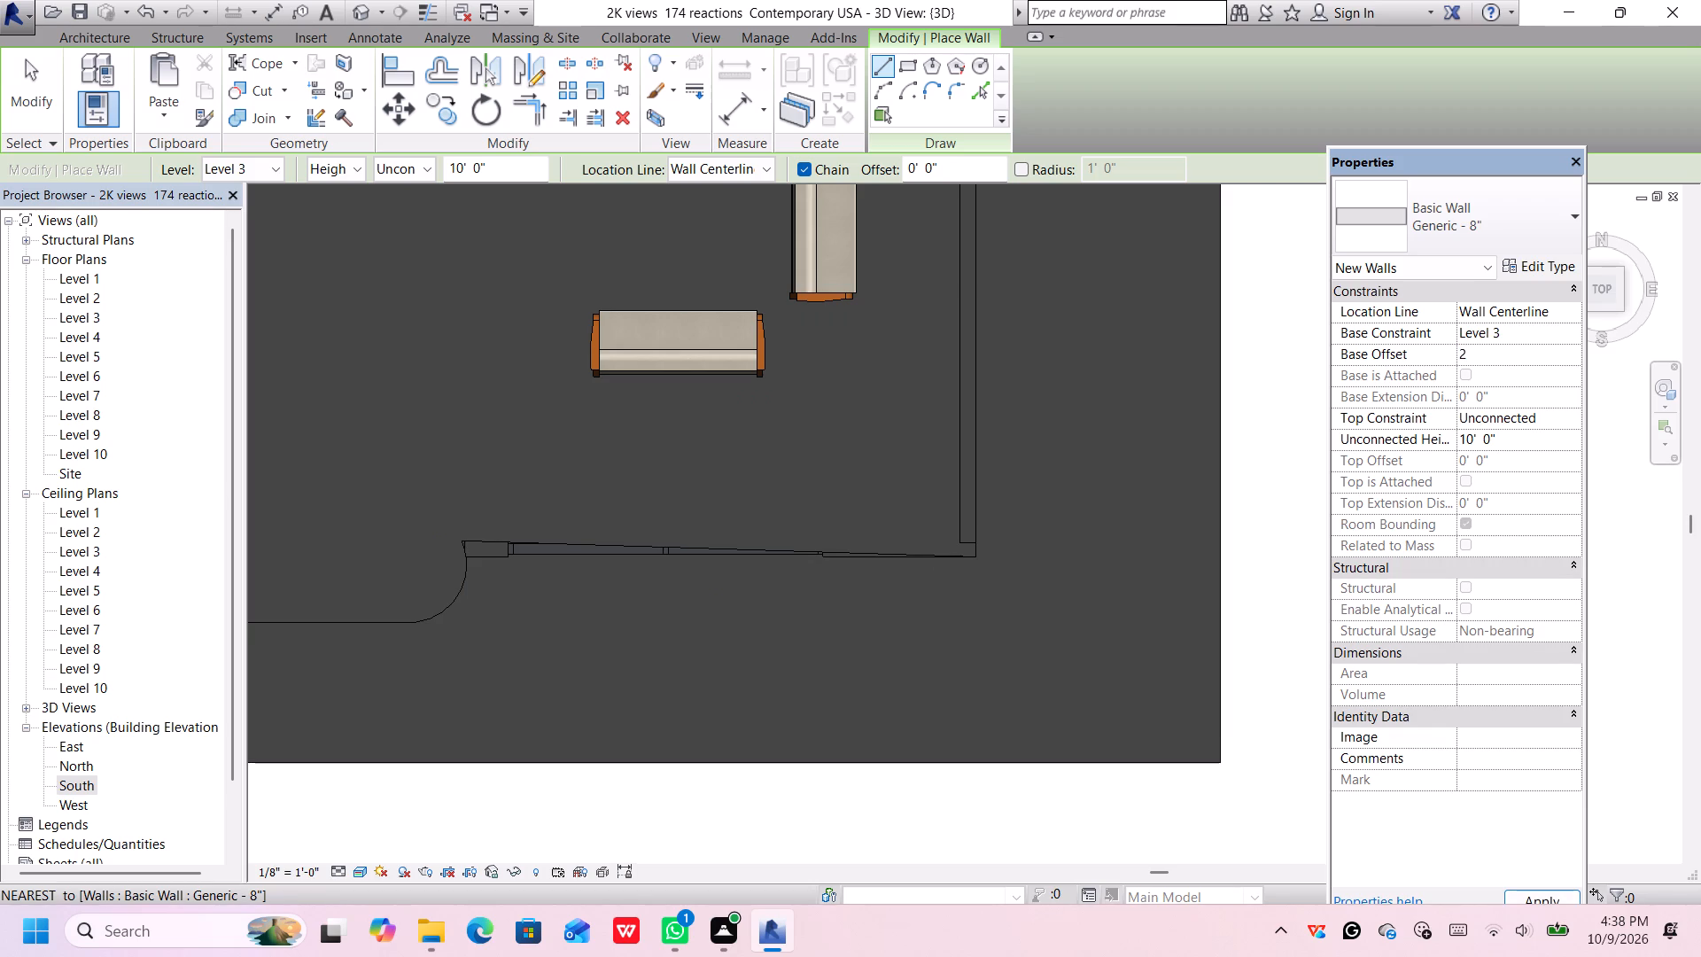
pyautogui.press("'")
pyautogui.press('Return')
# Draw a short Generic - 8" front wall, about 4' long, eastward from where the canopy meets the round glass tower.
pyautogui.scroll(-3, 1147, 483)
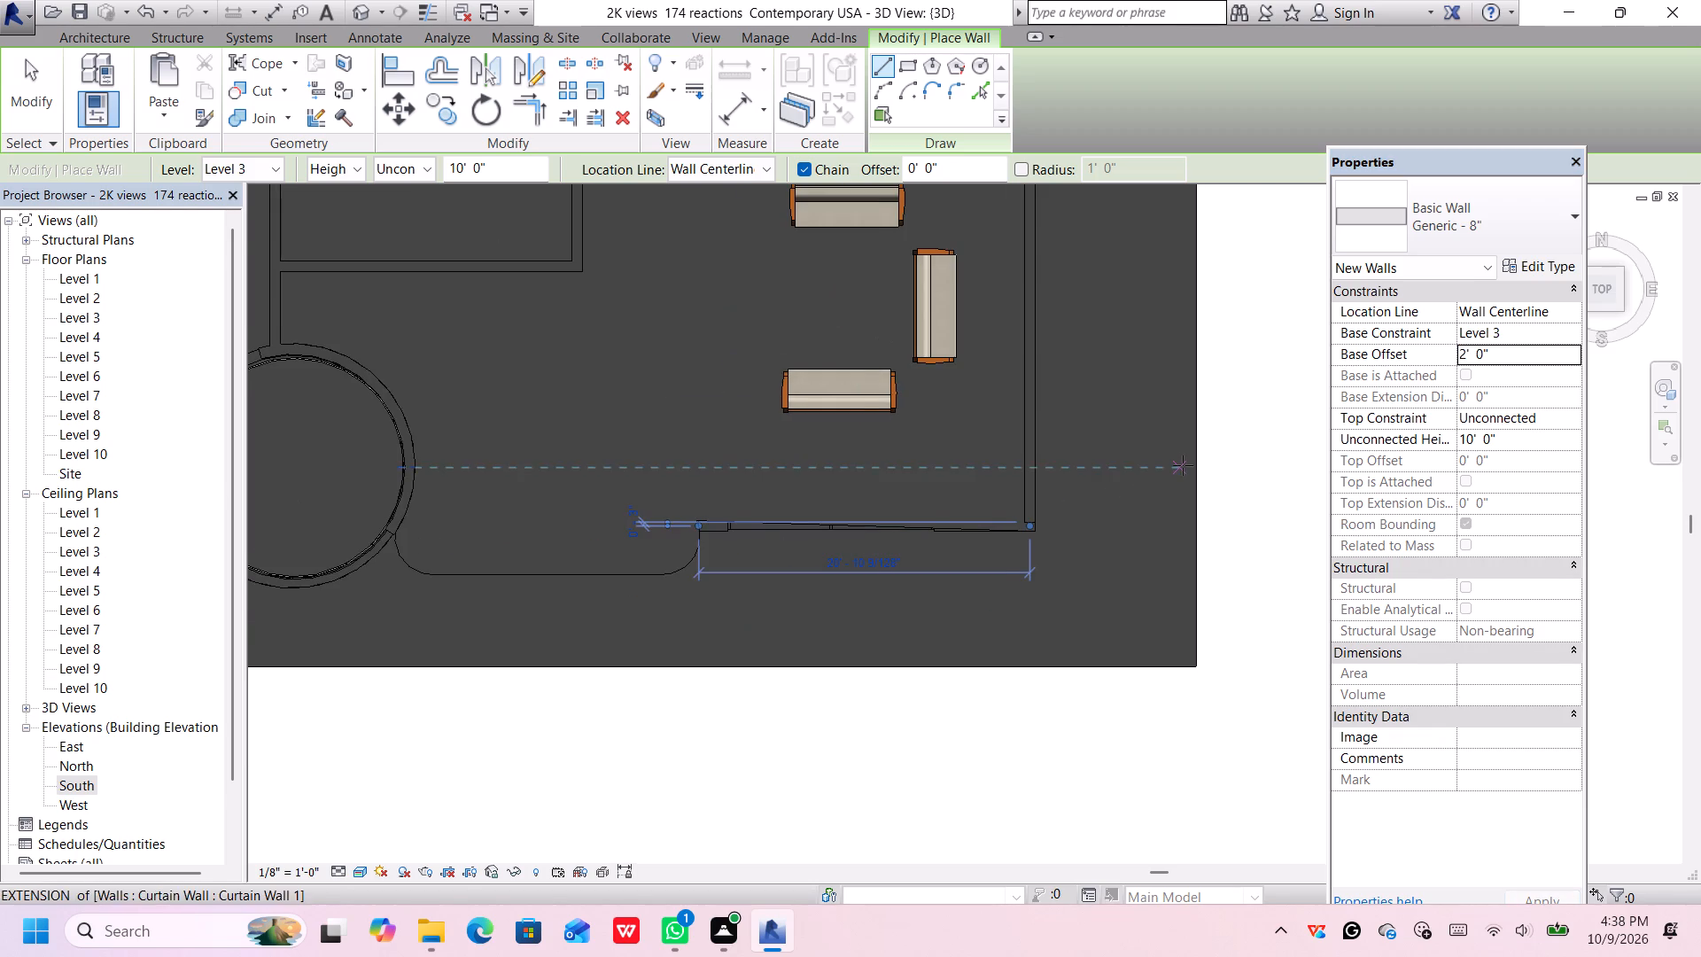
pyautogui.moveTo(1184, 465); pyautogui.dragTo(1209, 486, button='middle')
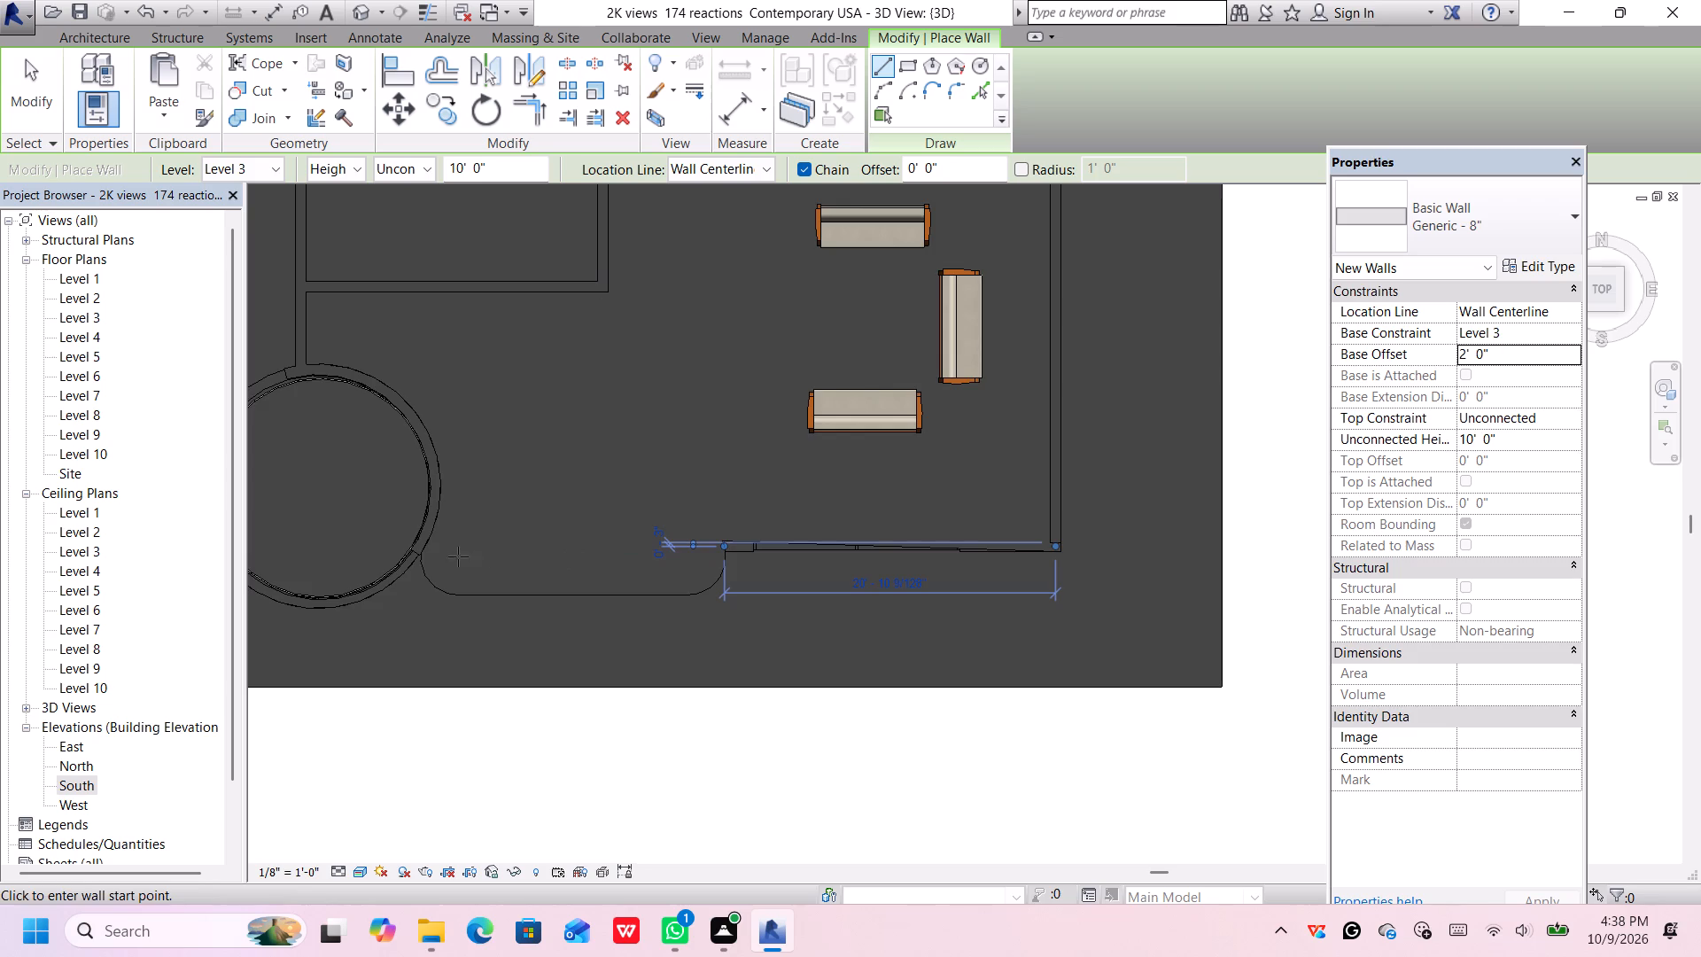
pyautogui.scroll(4, 445, 554)
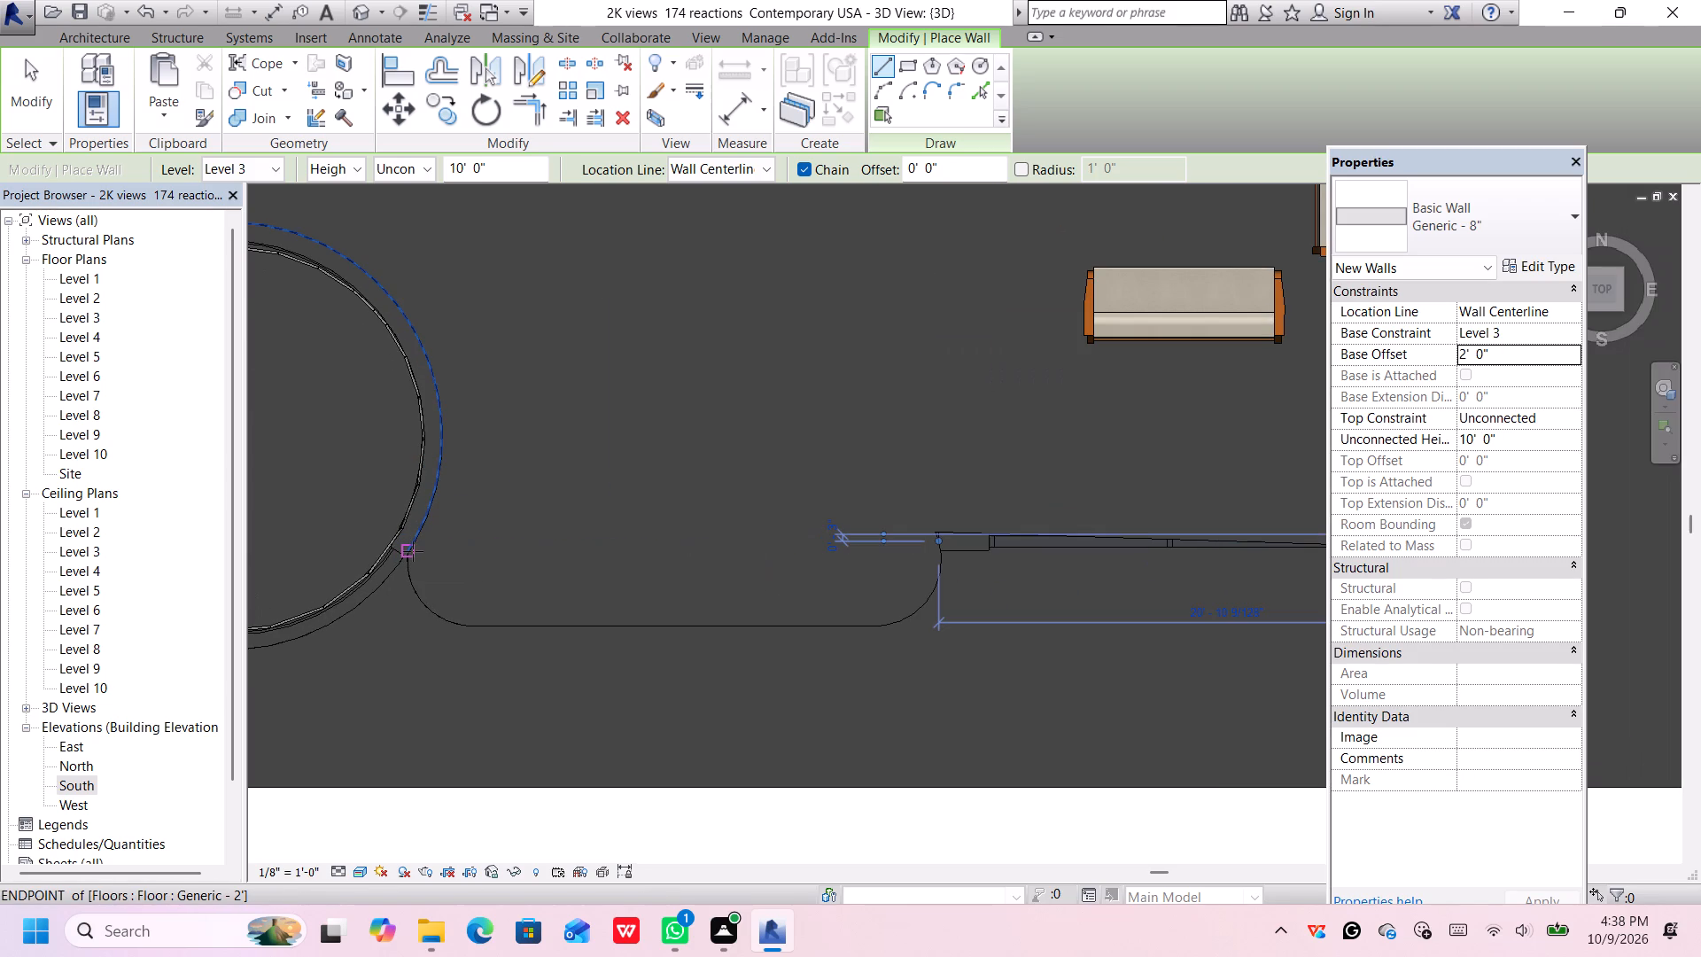
pyautogui.click(413, 551)
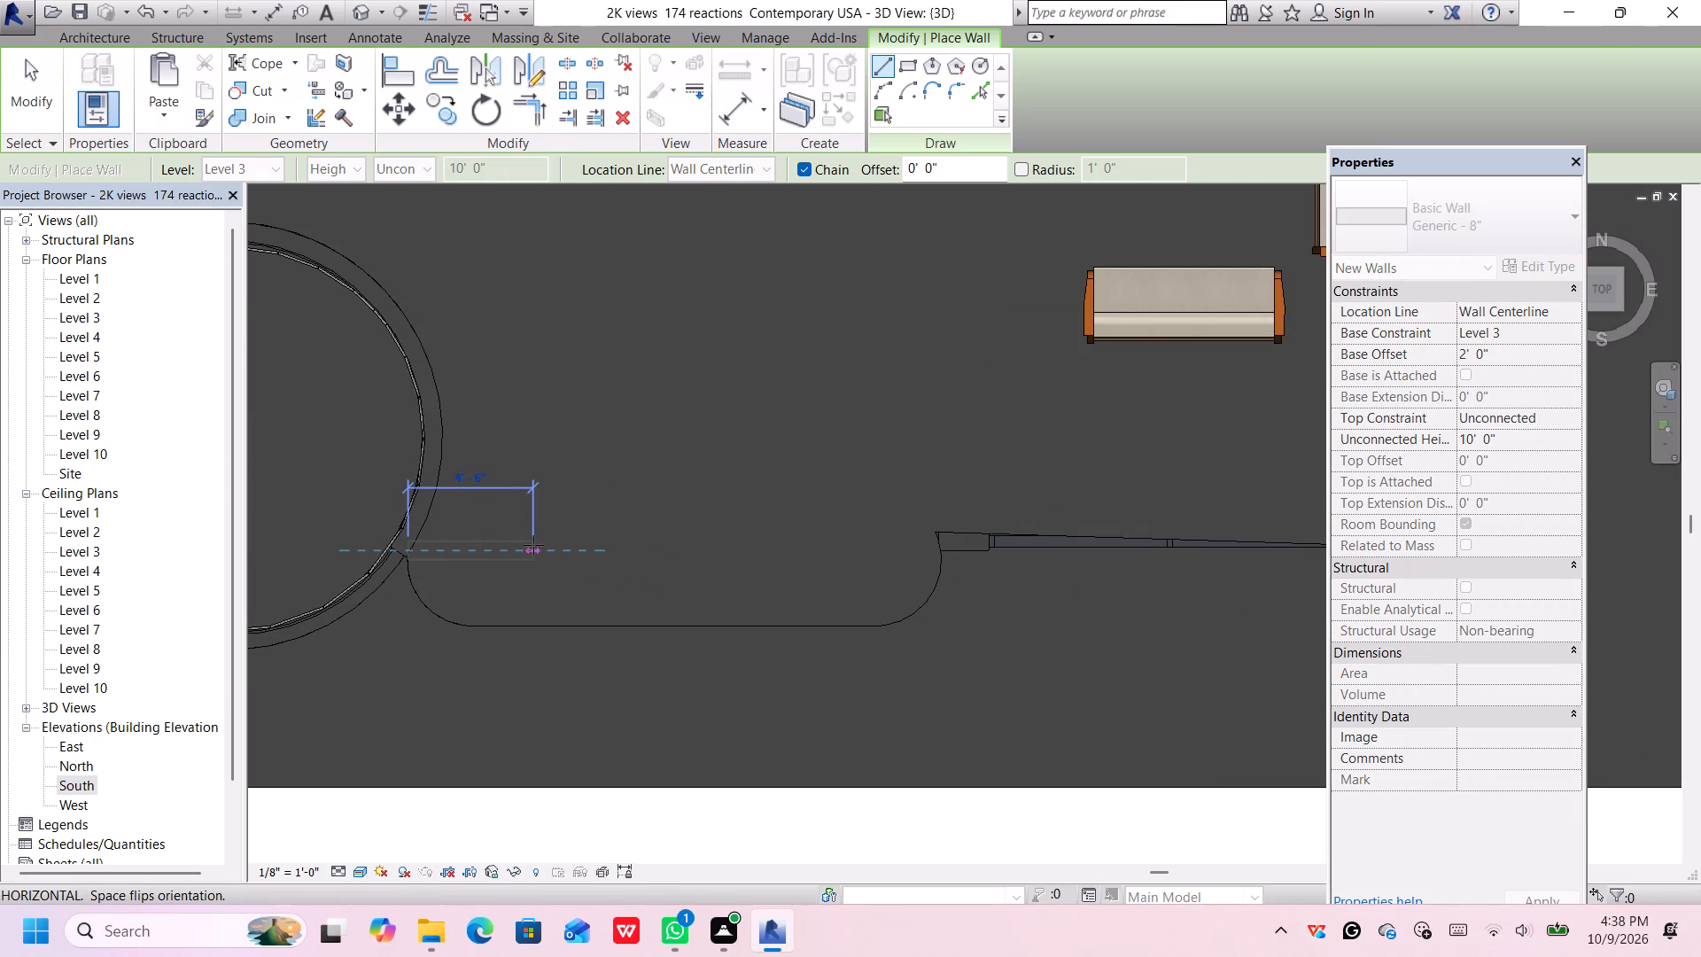
pyautogui.click(517, 545)
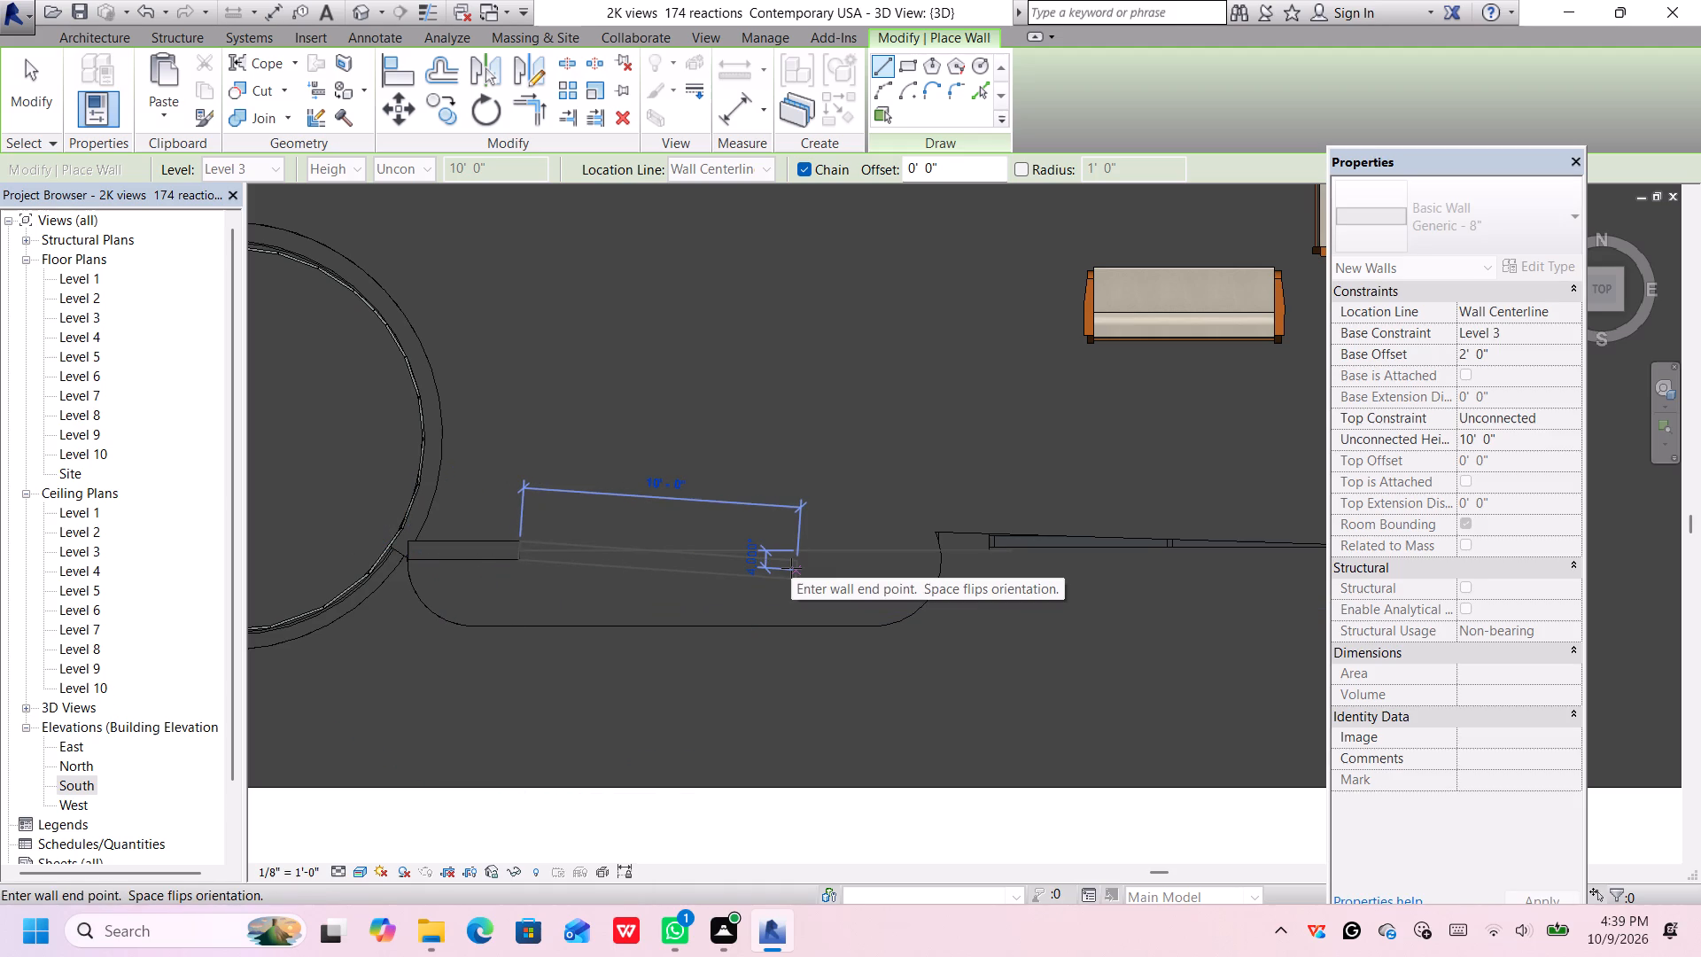
pyautogui.press('Escape')
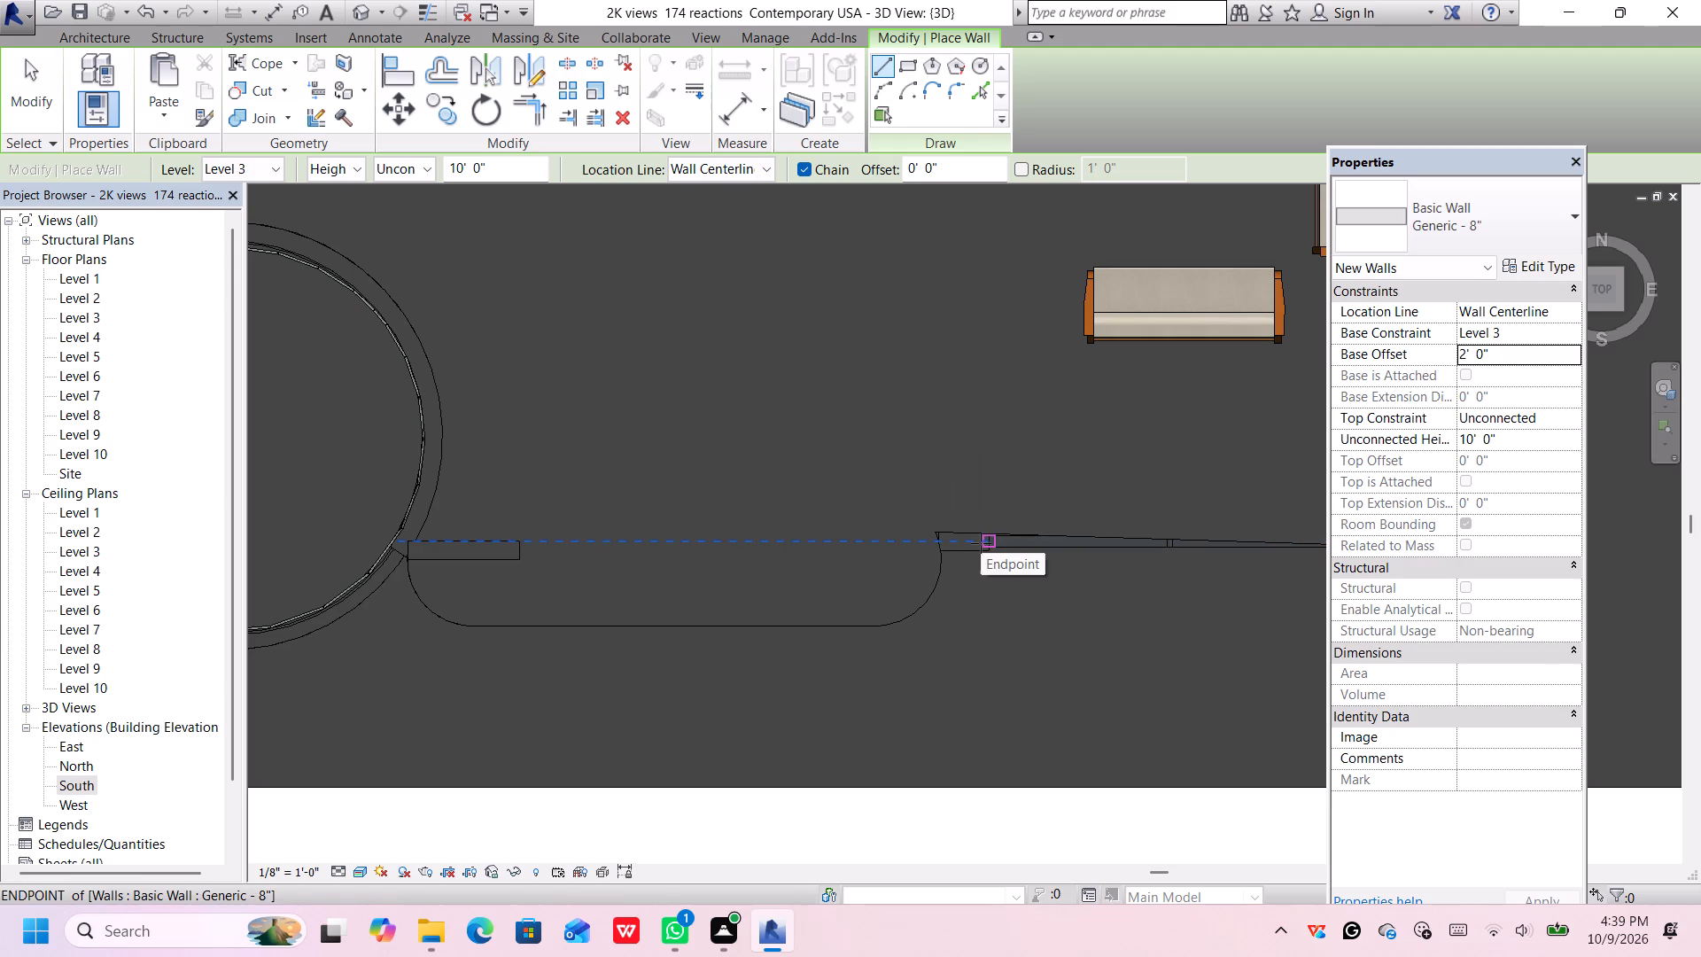
# Draw a Generic - 8" front wall from the east wall's front end westward to the canopy's curved end, about 21' 6" long.
pyautogui.scroll(1, 981, 543)
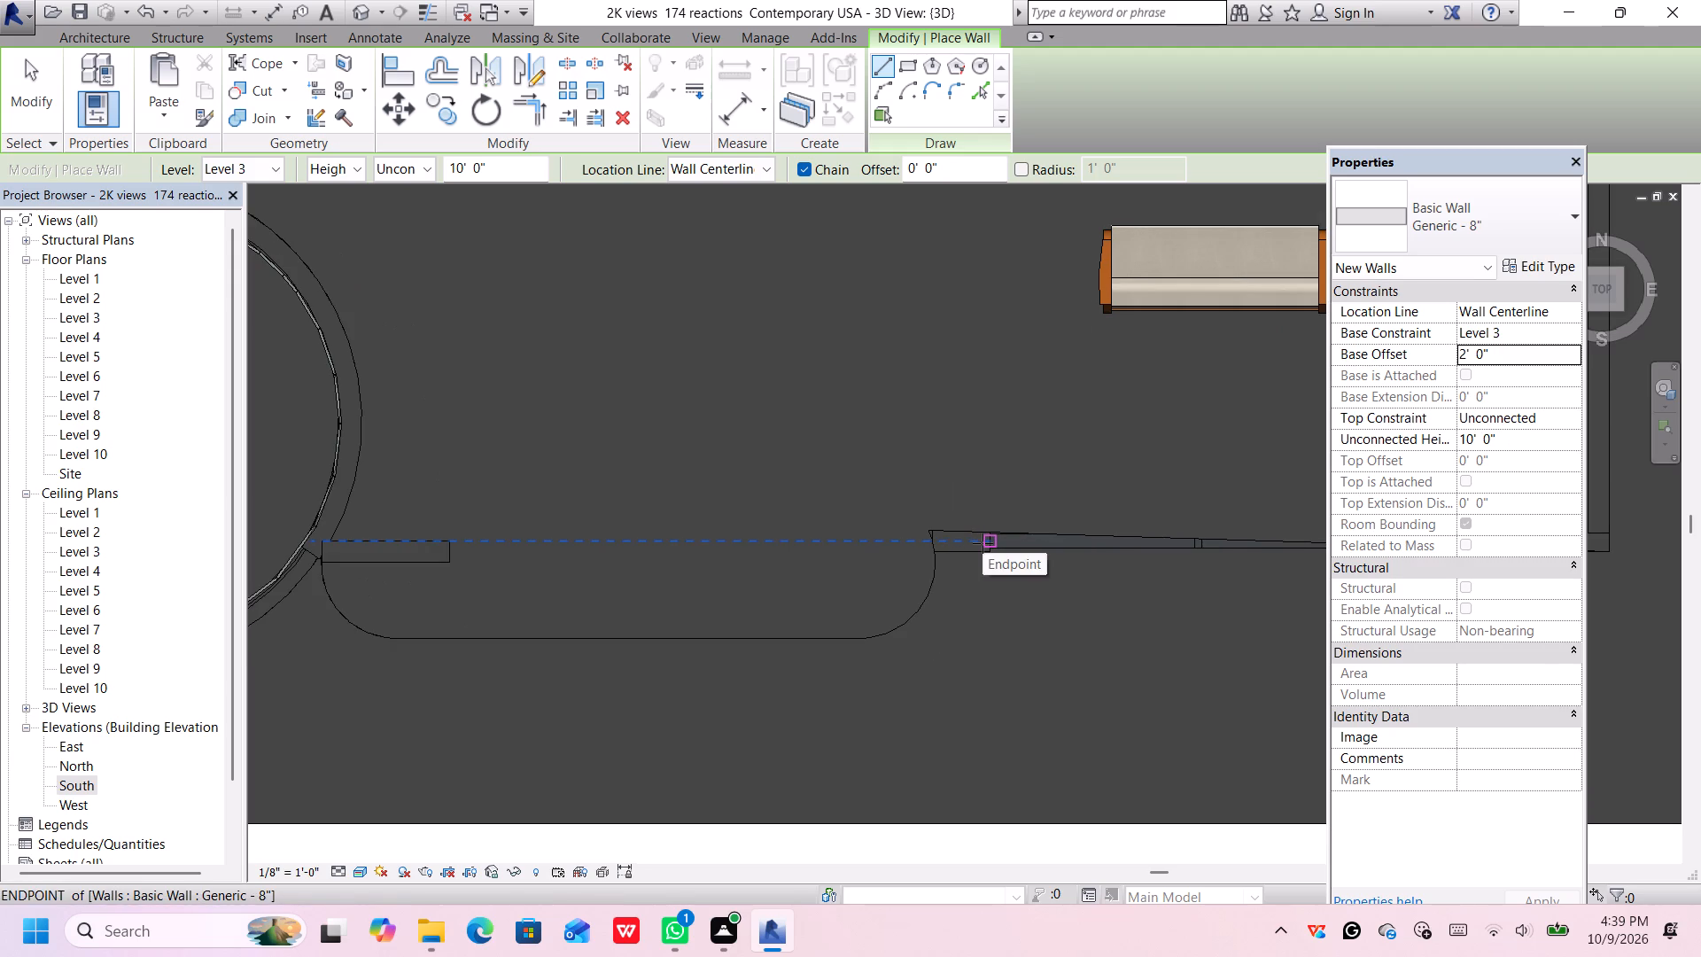
pyautogui.scroll(-2, 983, 543)
pyautogui.scroll(4, 983, 543)
pyautogui.scroll(-3, 983, 543)
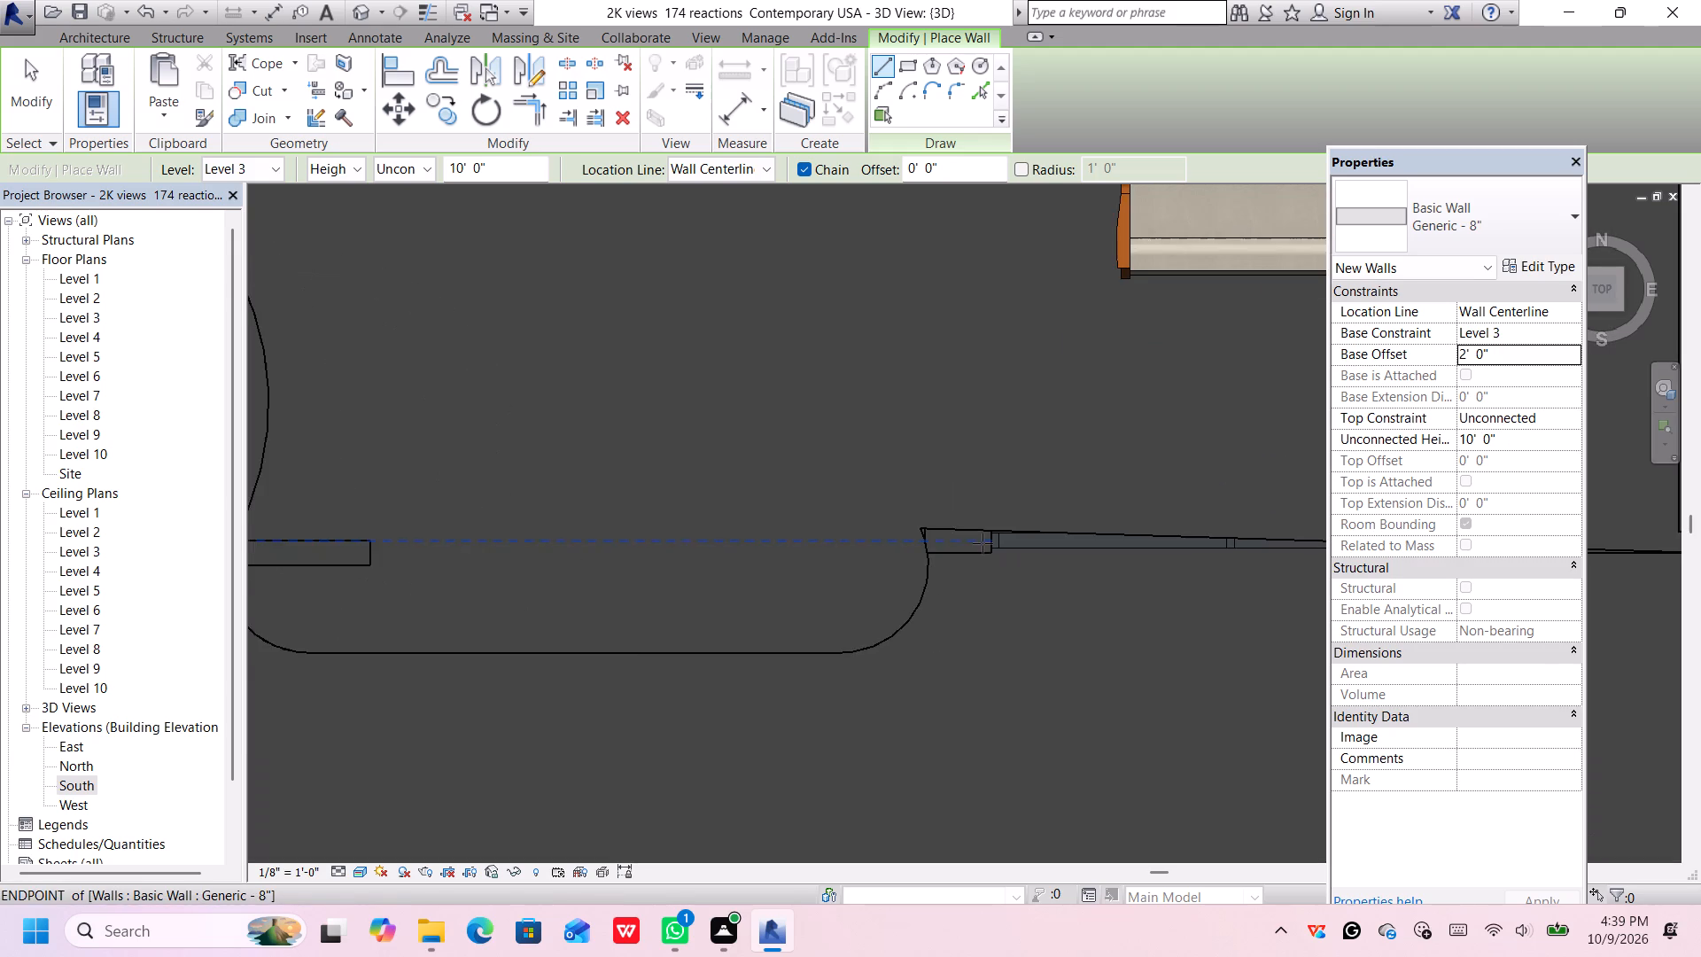
pyautogui.scroll(-4, 983, 543)
pyautogui.scroll(2, 1291, 552)
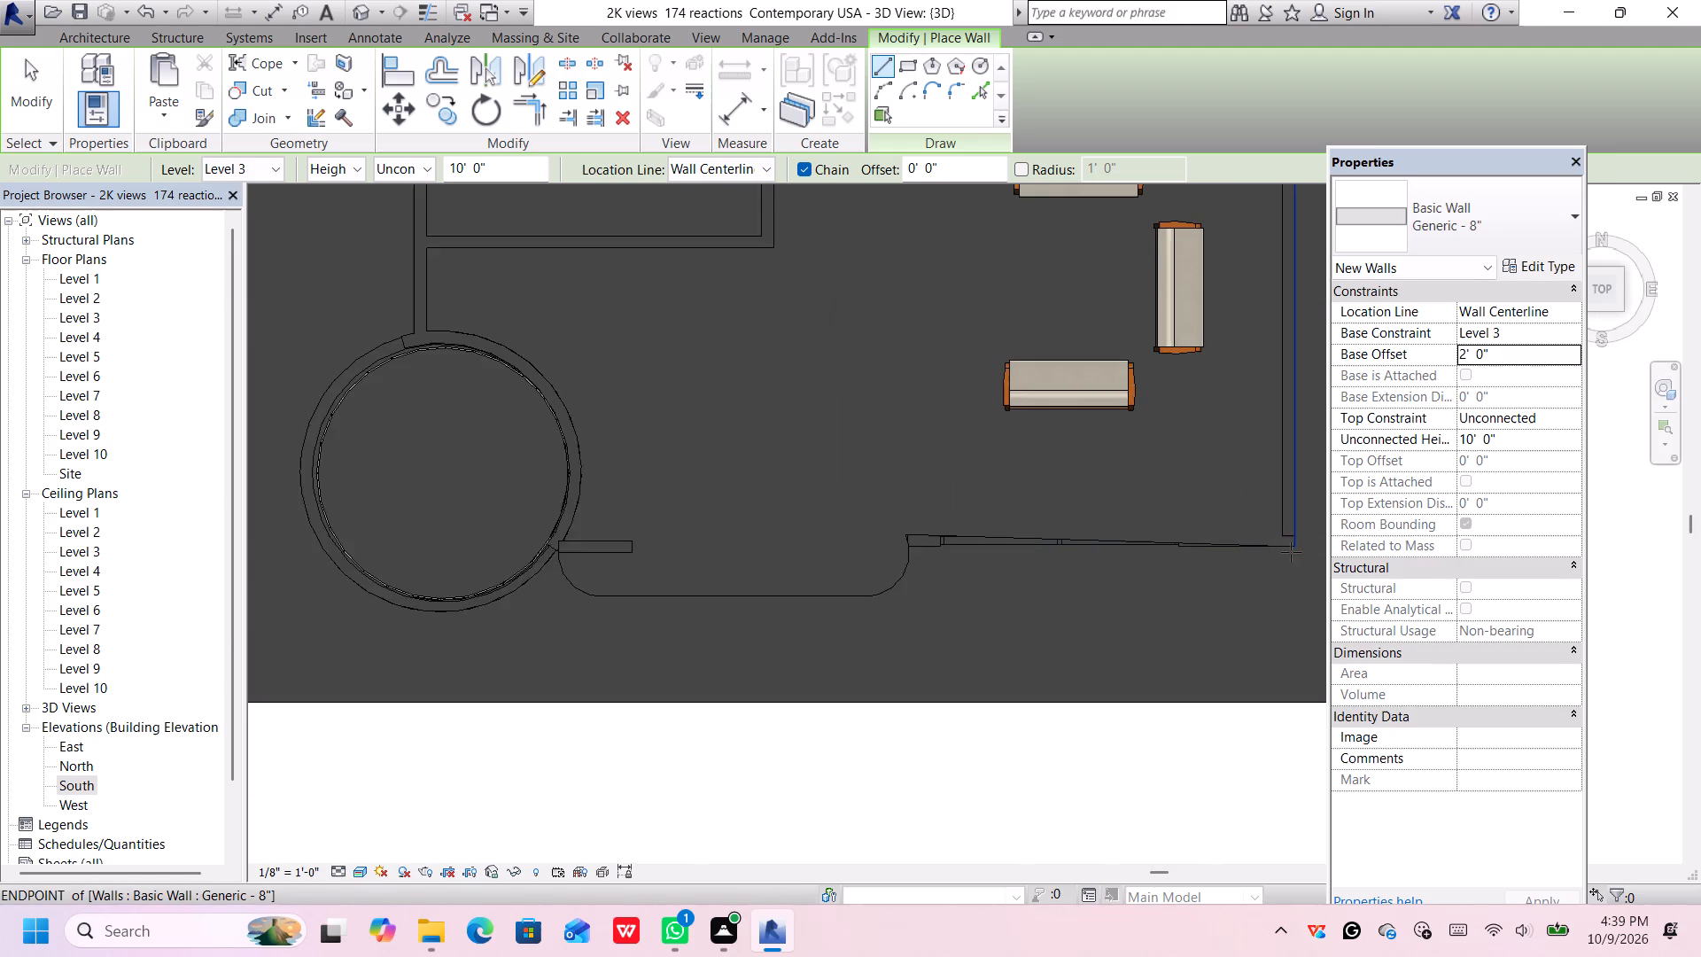
pyautogui.scroll(2, 1285, 550)
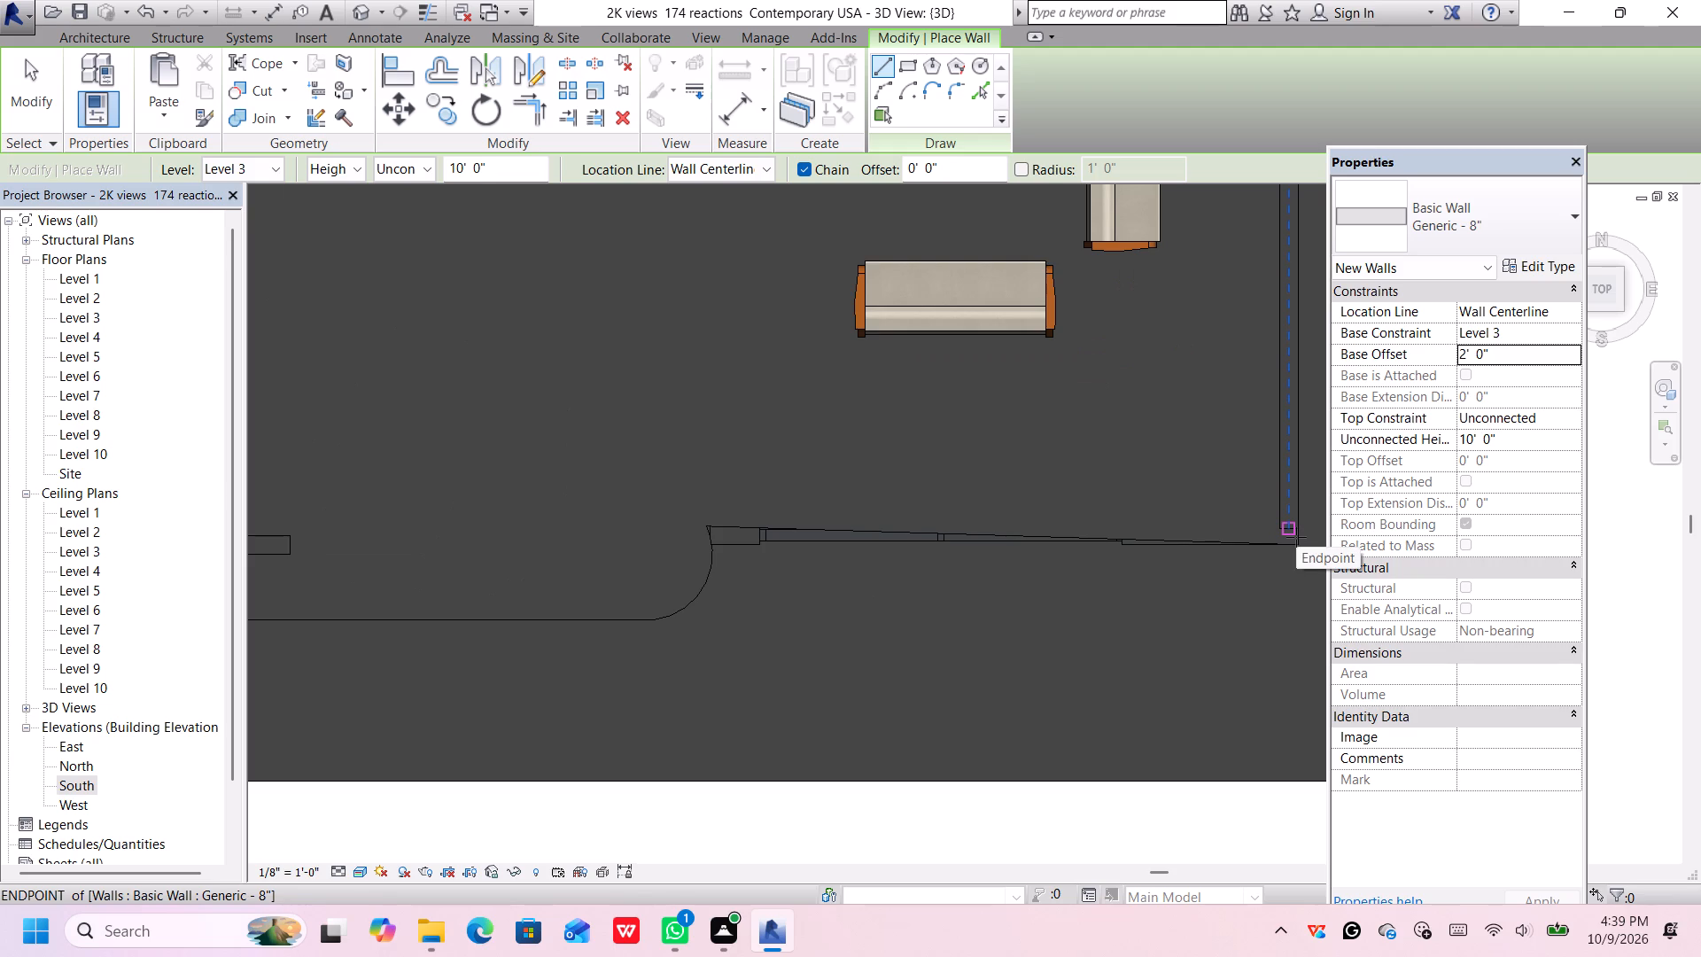
pyautogui.click(1296, 537)
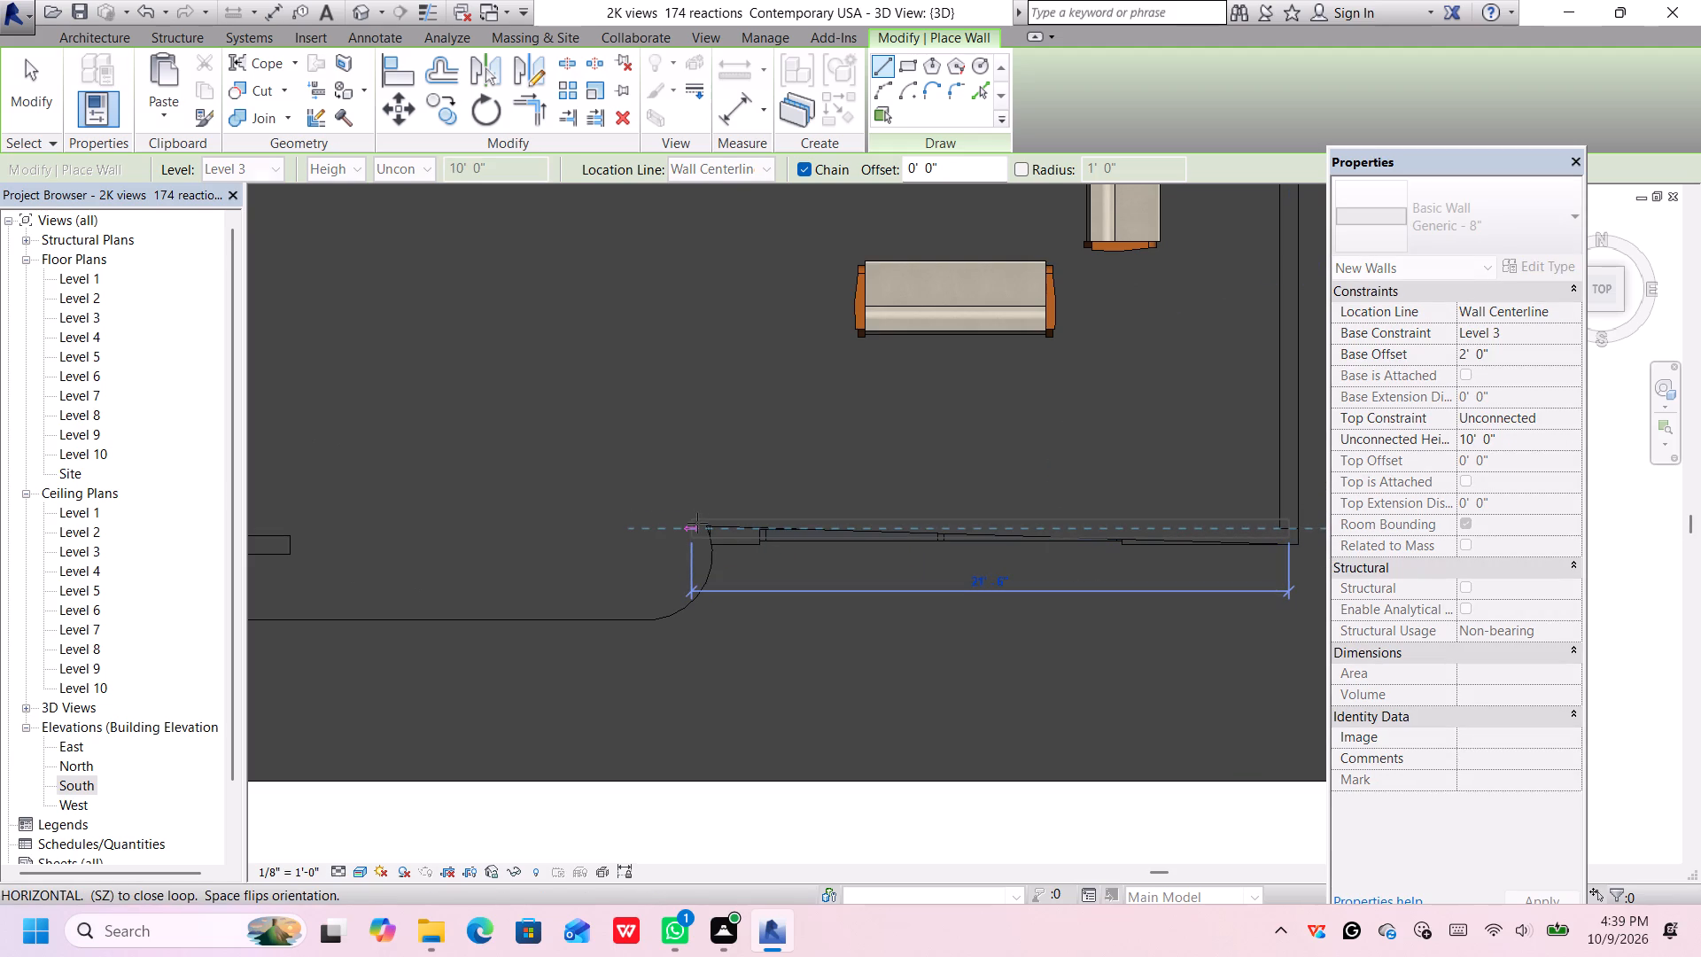
pyautogui.click(697, 525)
pyautogui.scroll(-3, 629, 555)
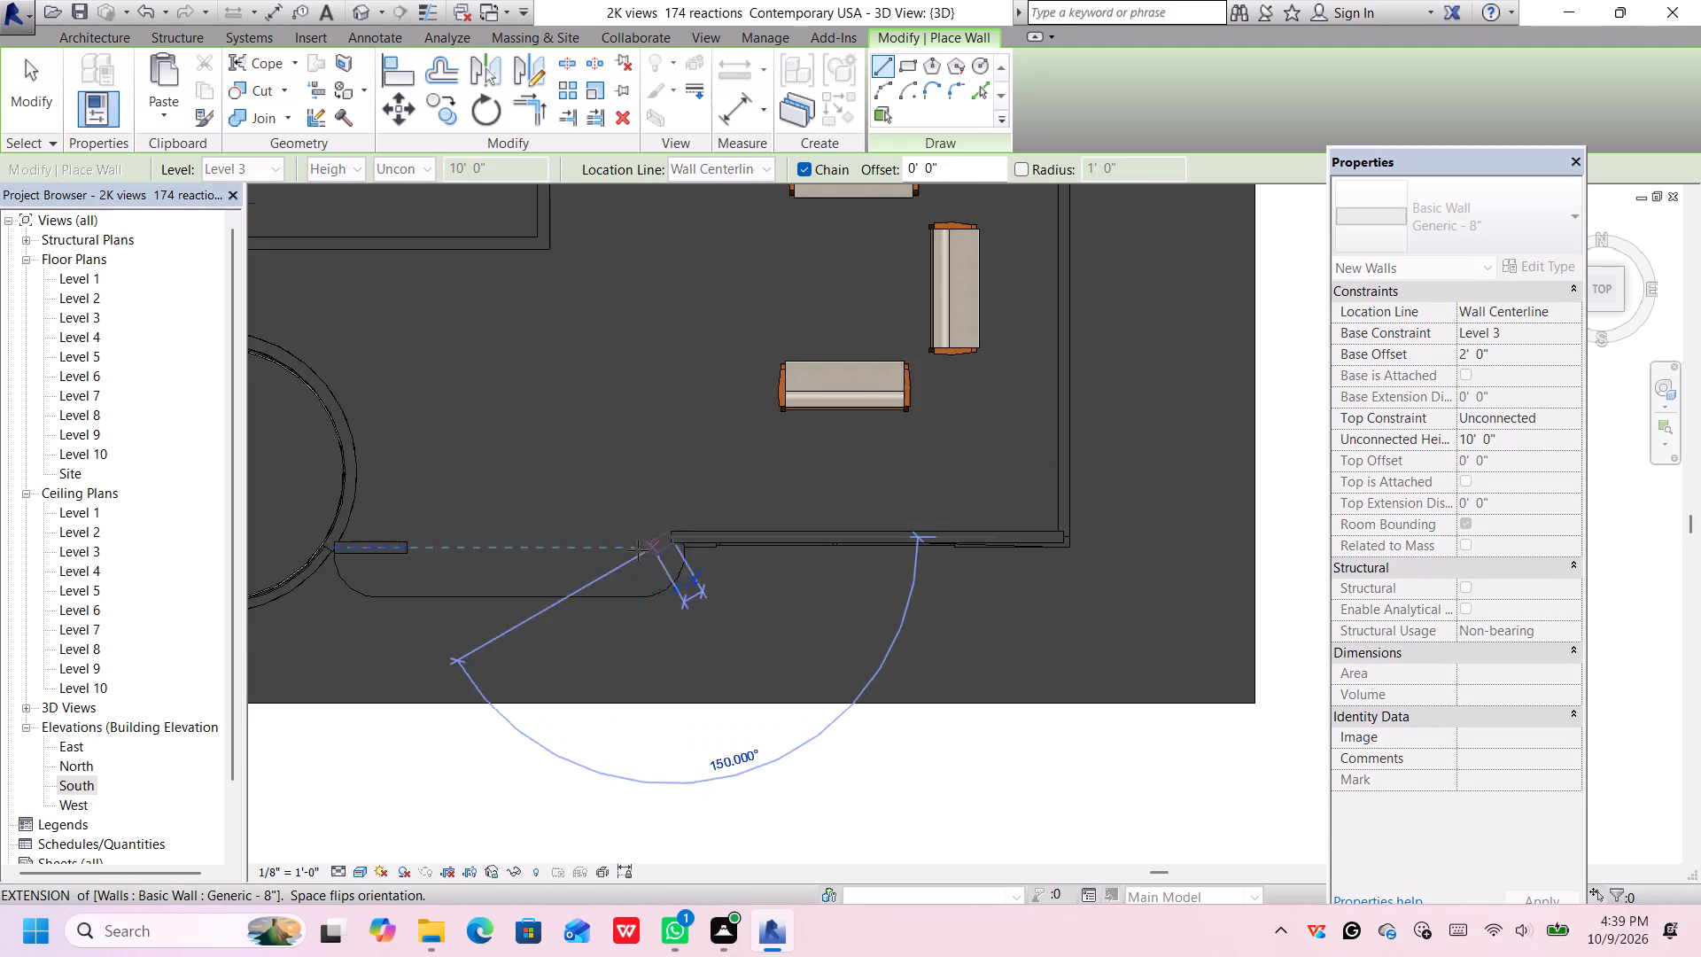
pyautogui.moveTo(648, 549); pyautogui.dragTo(653, 551, button='middle')
pyautogui.scroll(1, 649, 549)
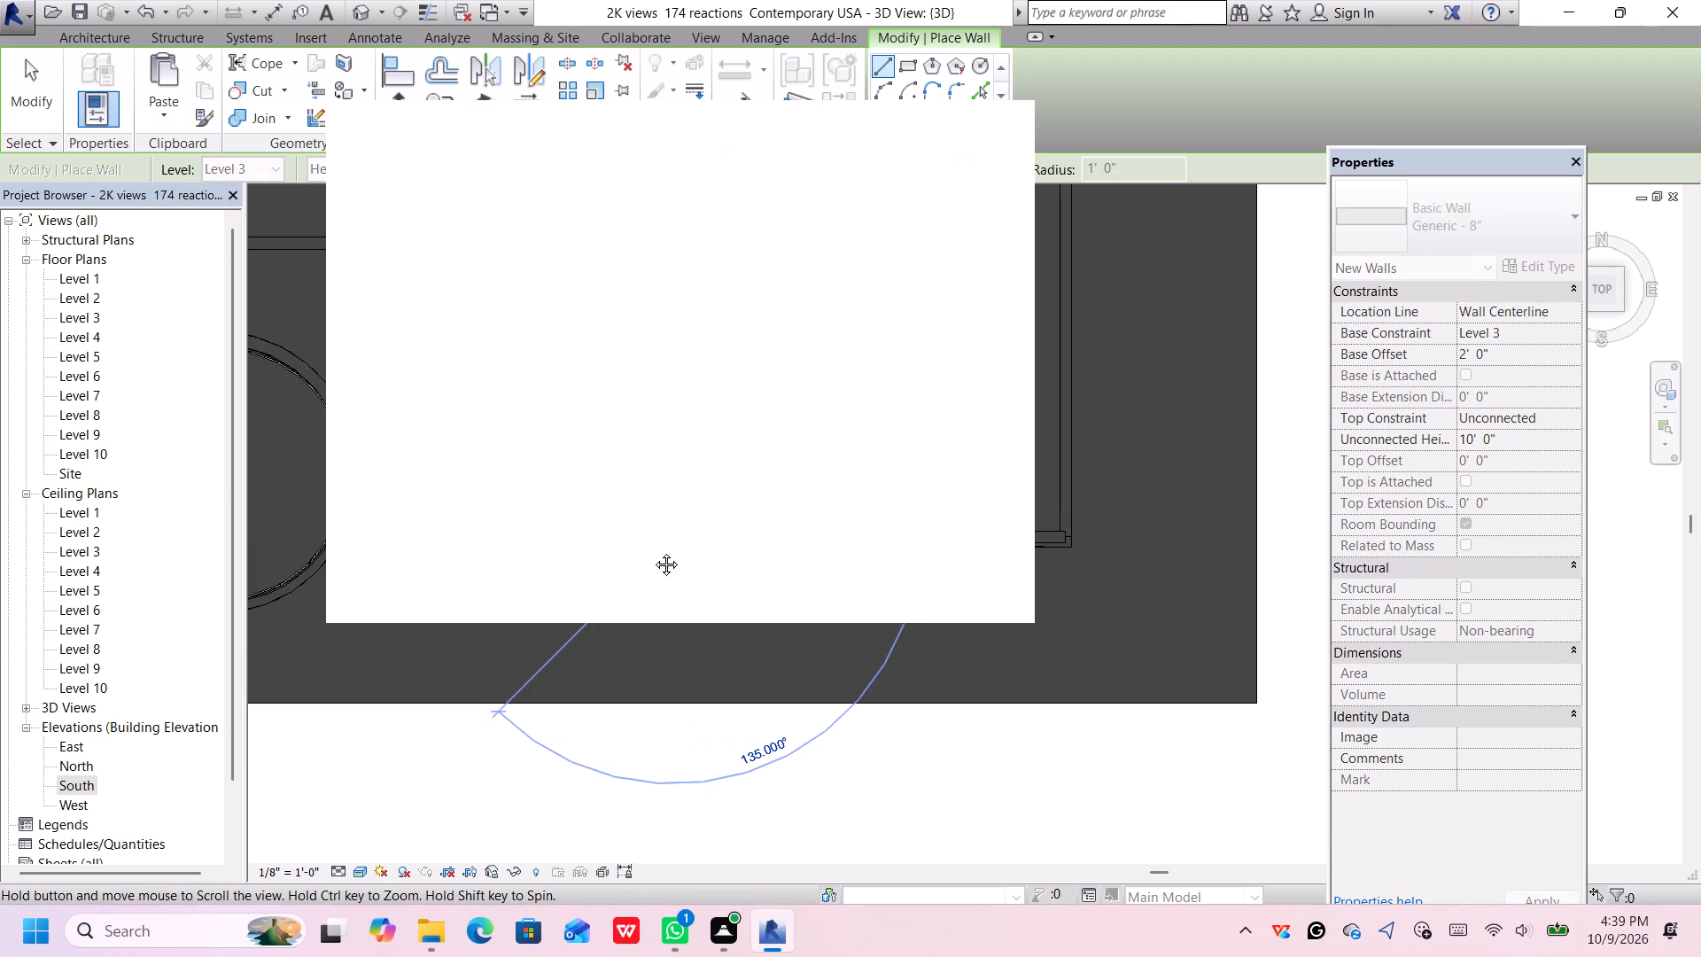
pyautogui.moveTo(653, 551); pyautogui.dragTo(804, 583, button='middle')
pyautogui.scroll(-1, 670, 556)
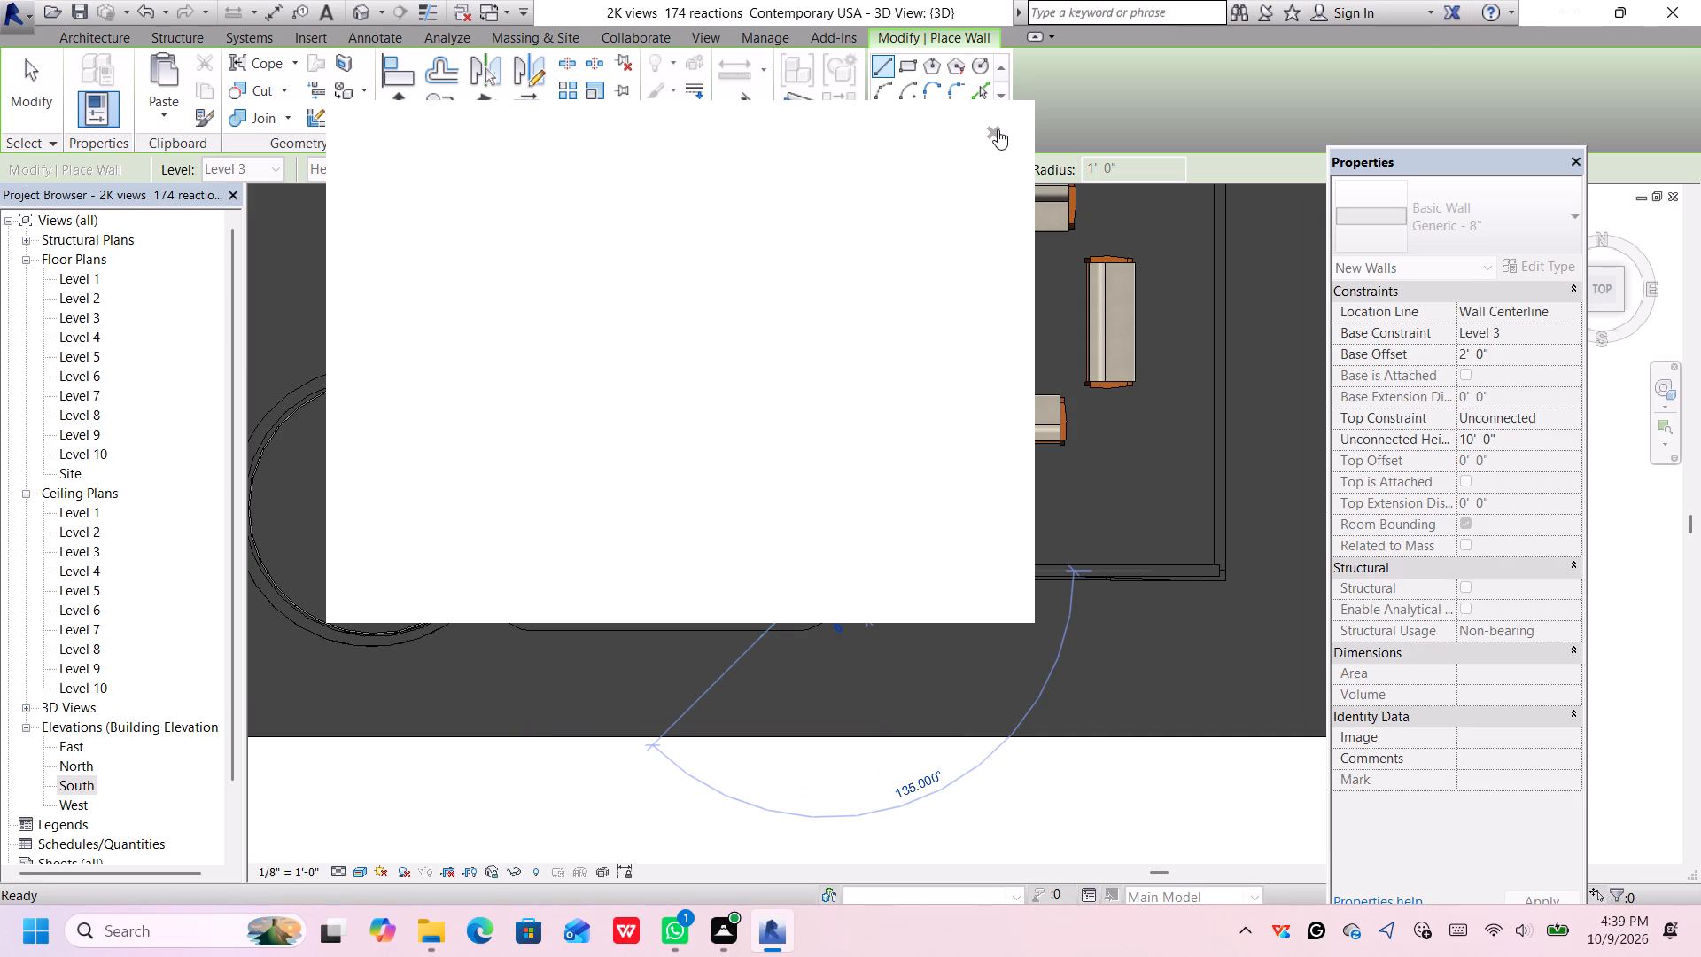
# Move the short 4' front wall beside the round glass tower back into the building and slightly east along the tower's curve.
pyautogui.click(998, 129)
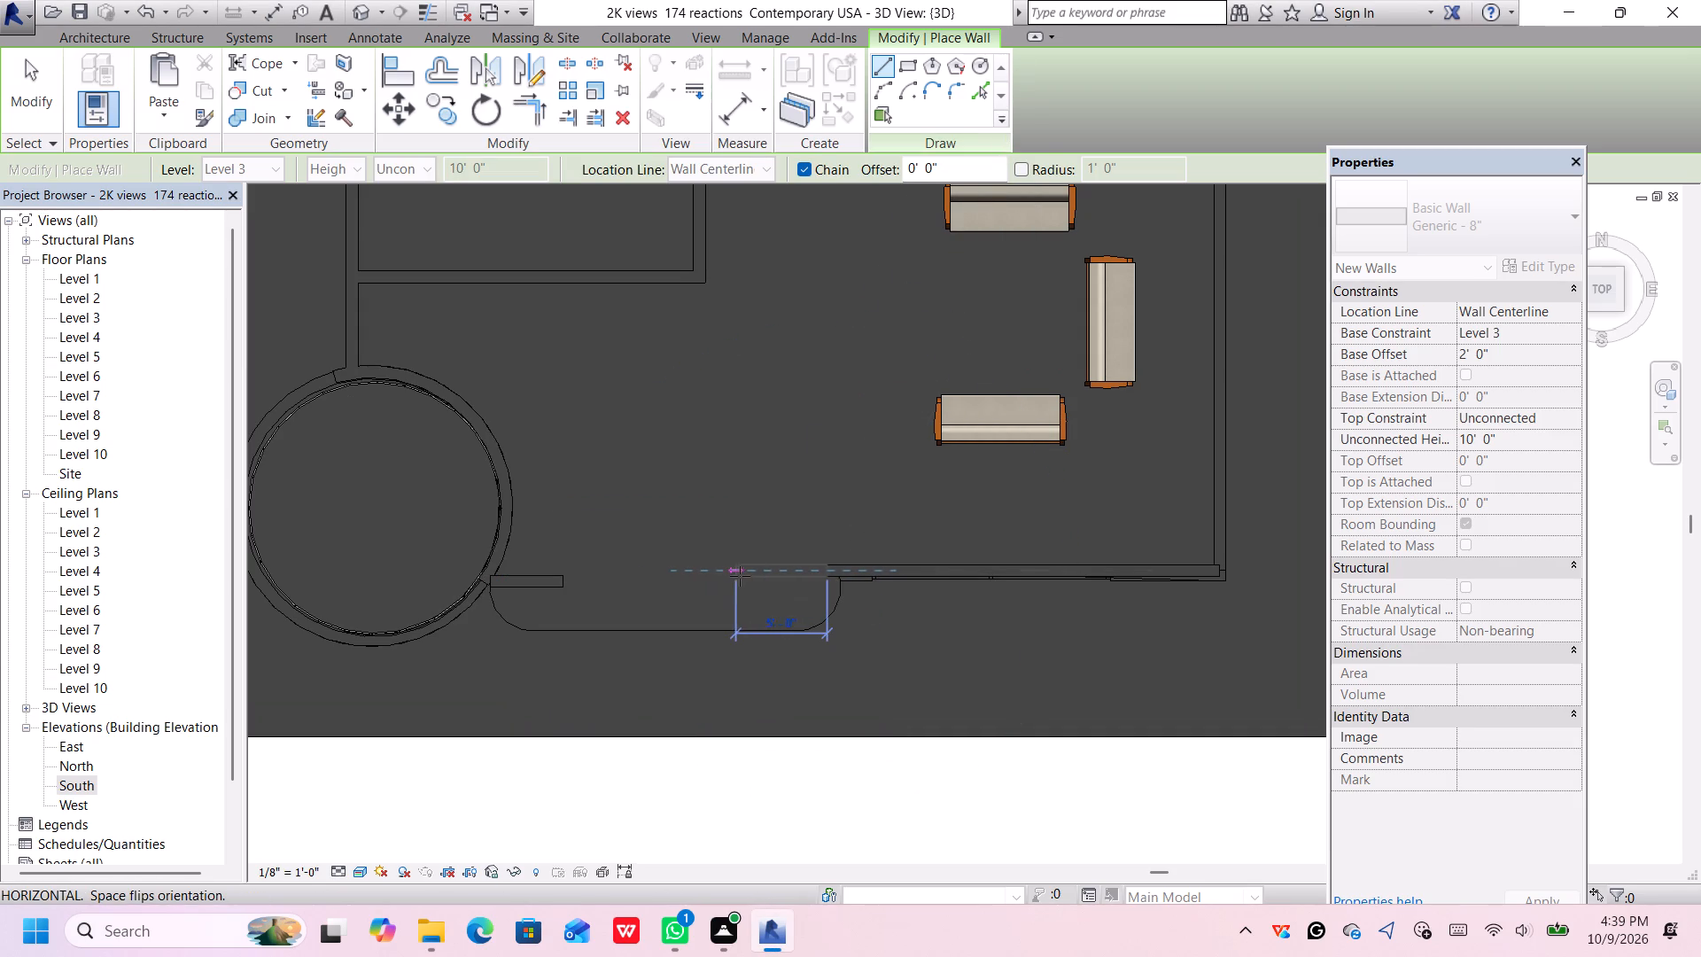
pyautogui.press('Escape')
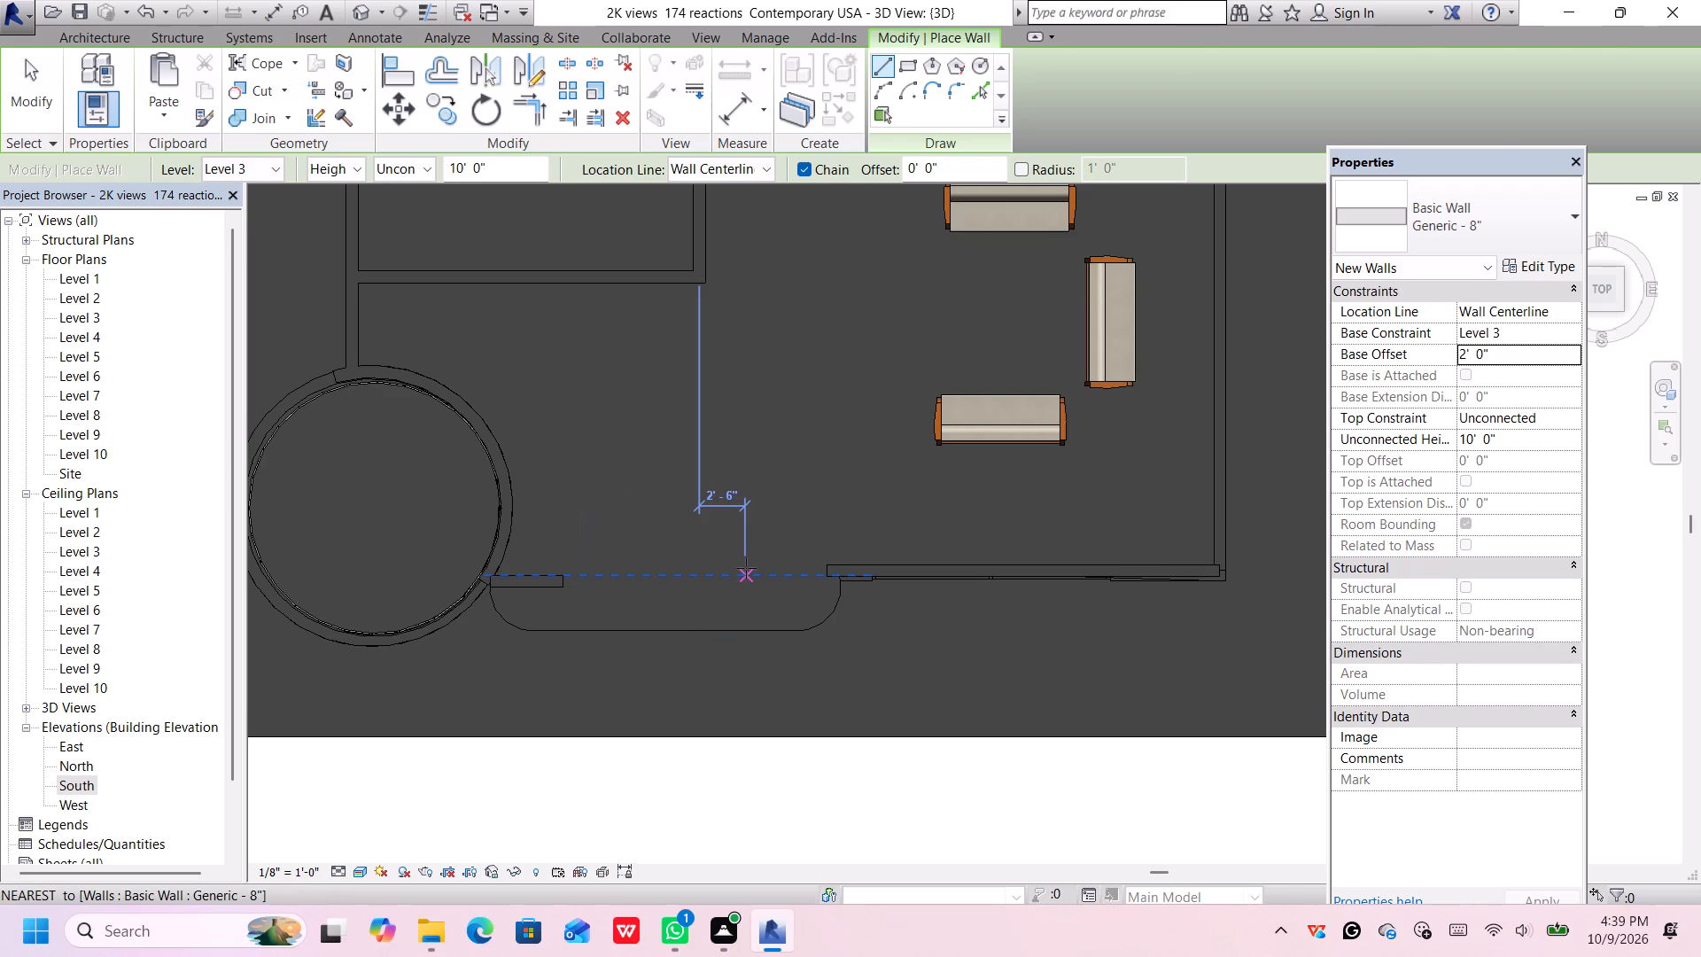
pyautogui.press('Escape')
pyautogui.click(520, 575)
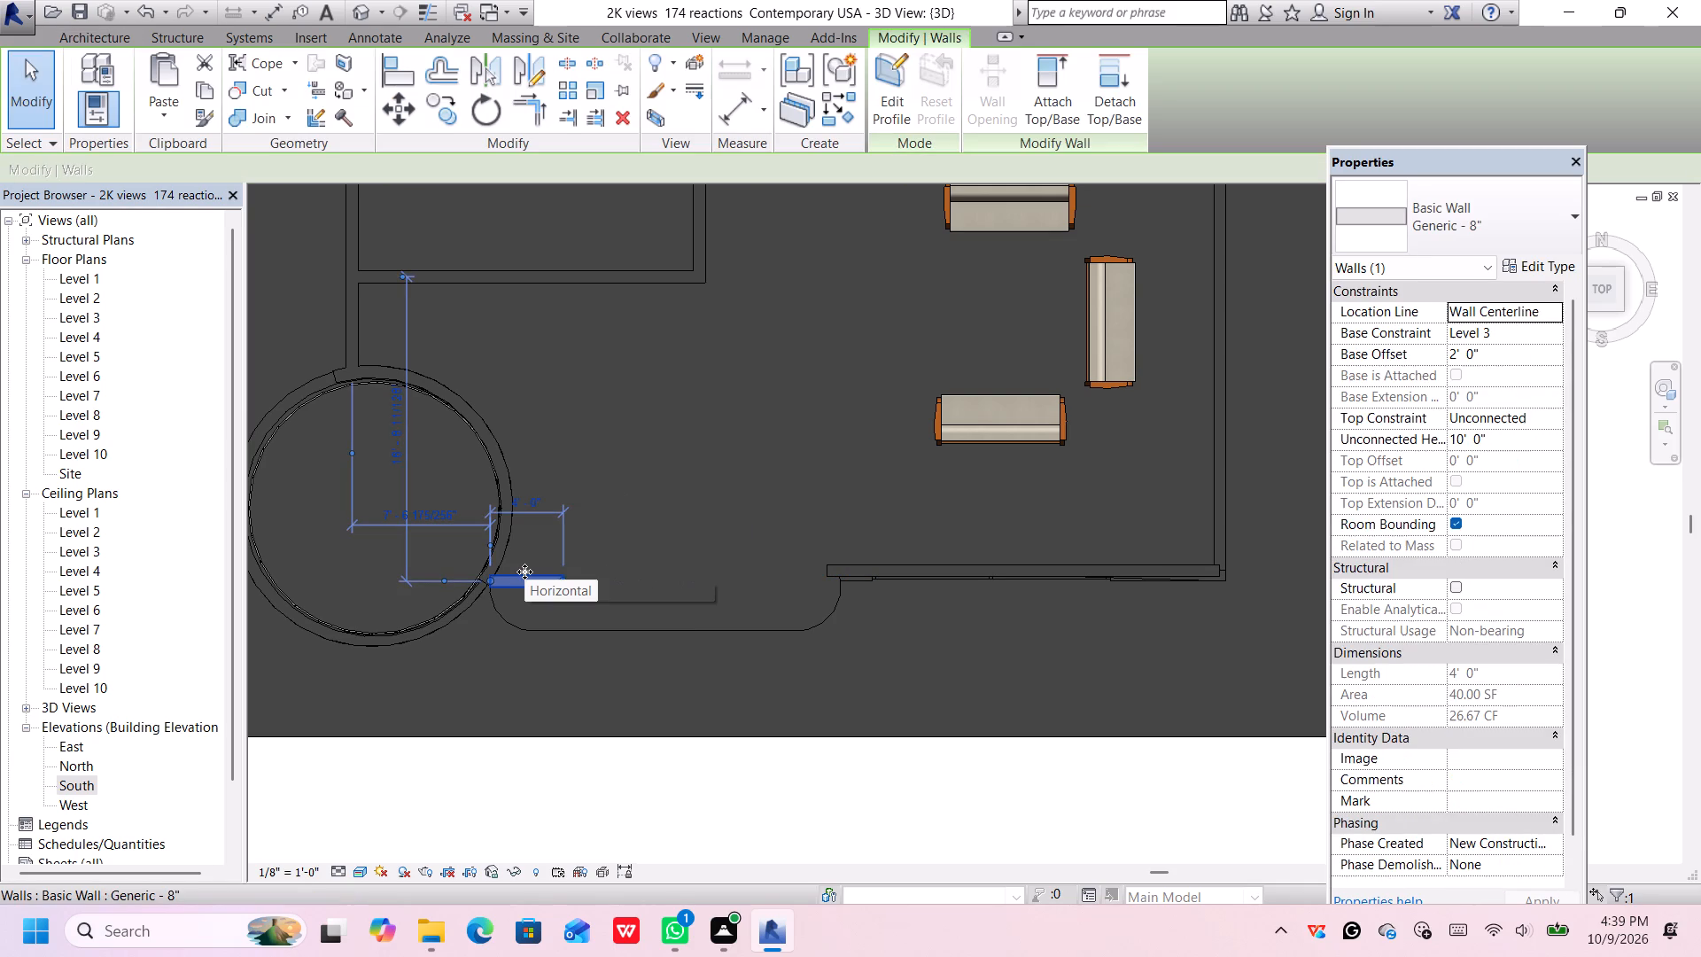
pyautogui.press('Down')
pyautogui.press('Up')
pyautogui.press('Up')
pyautogui.press('Up')
pyautogui.press('Up')
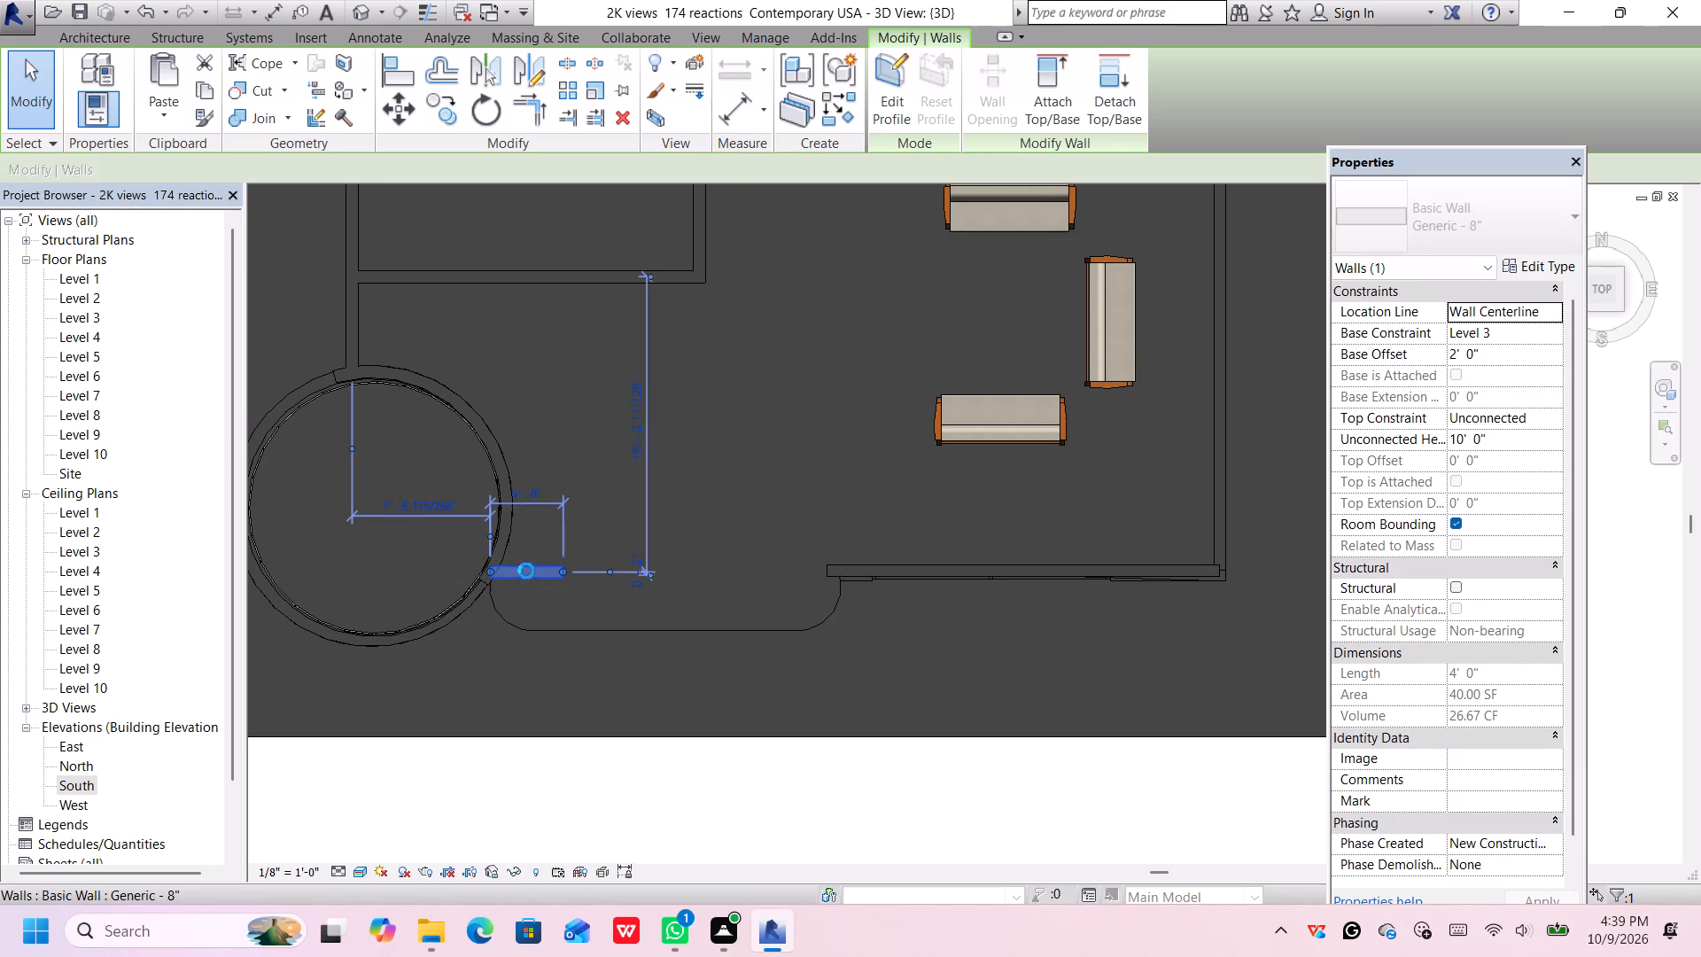
pyautogui.press('Up')
pyautogui.press('Up')
pyautogui.press('Up')
pyautogui.press('Up')
pyautogui.press('Up')
pyautogui.press('Up')
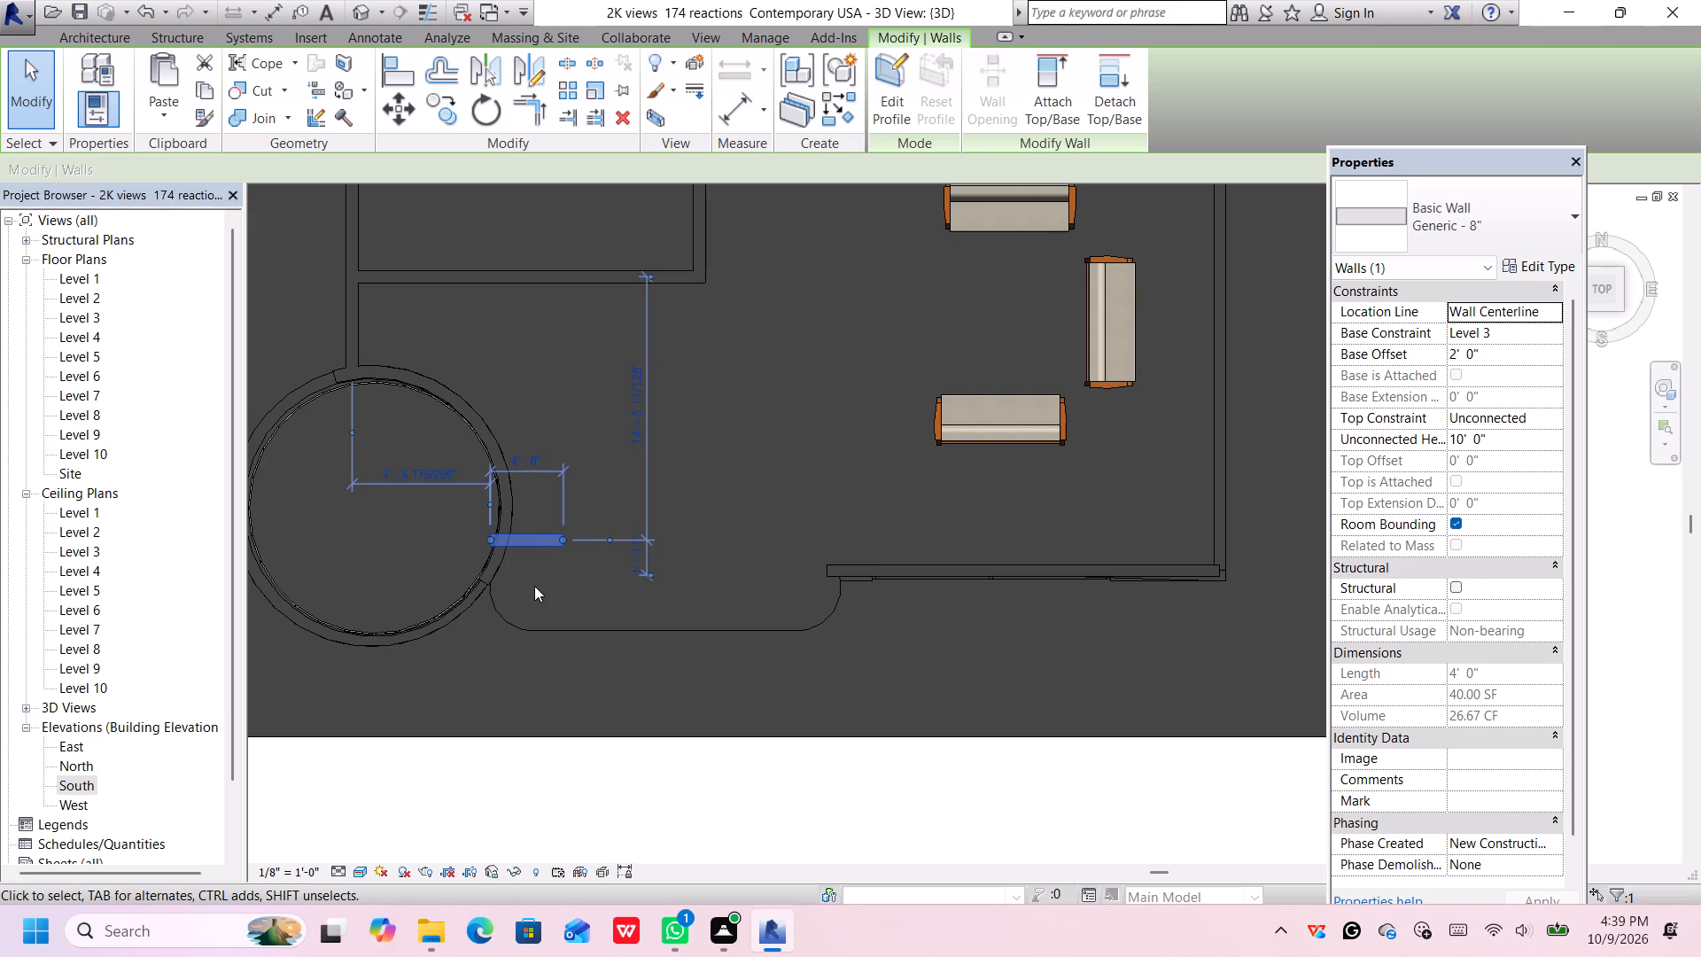
pyautogui.press('Right')
pyautogui.press('Right')
pyautogui.press('Right')
pyautogui.press('Right')
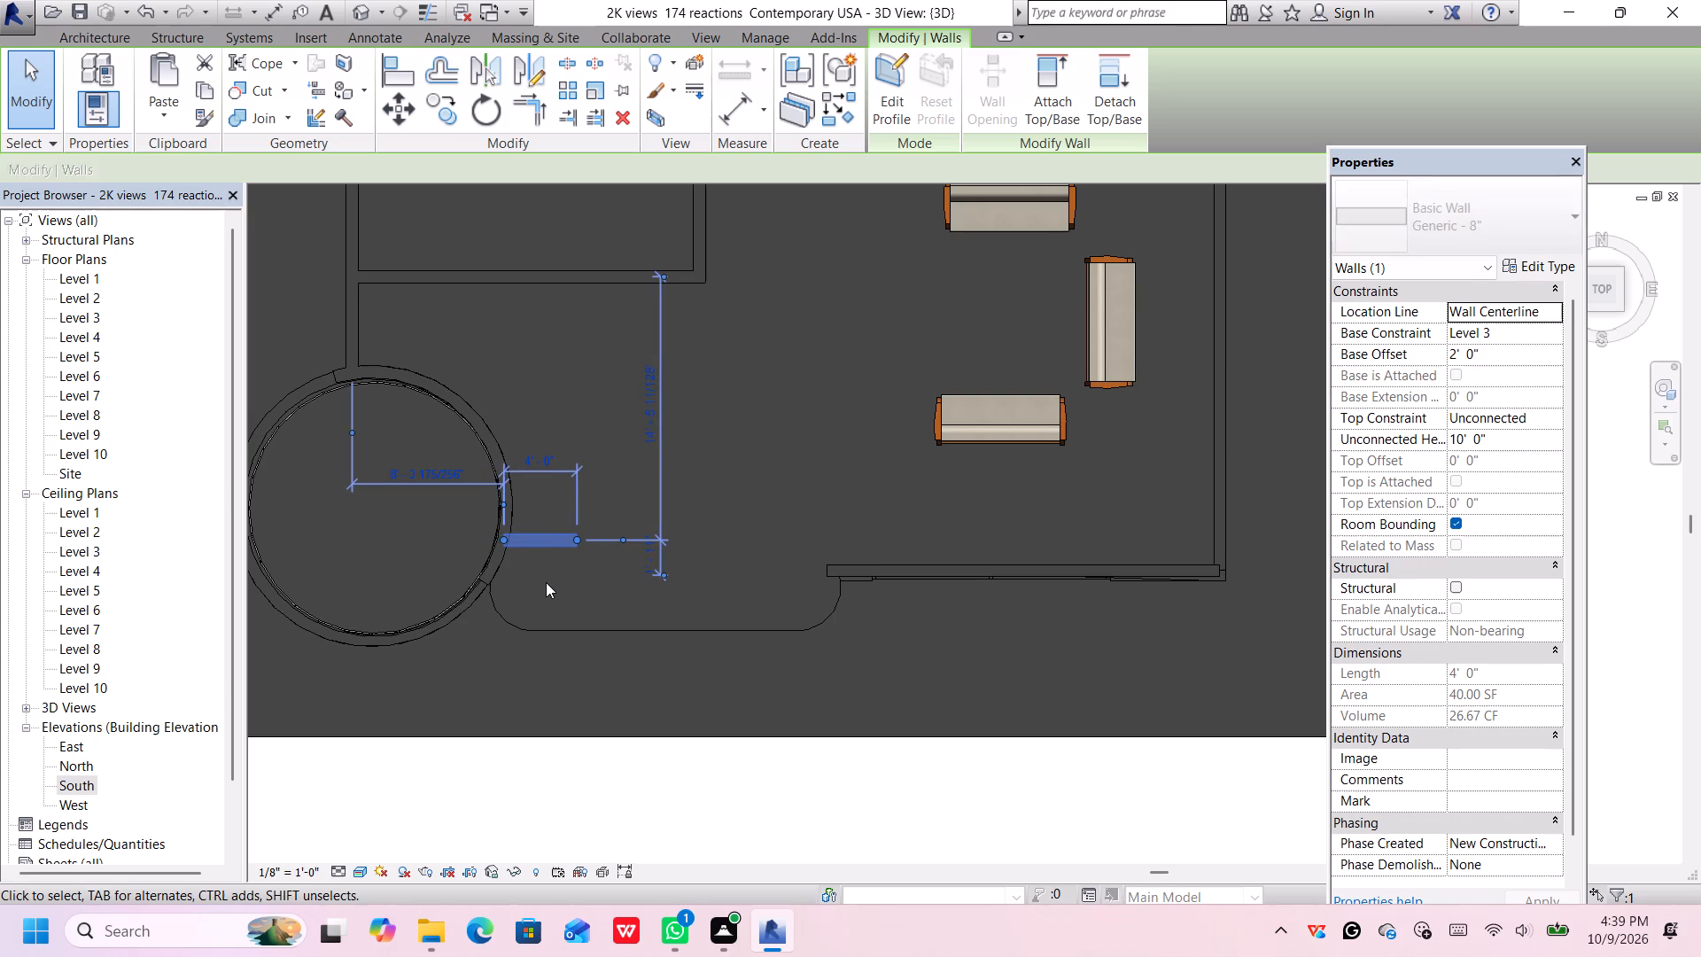
pyautogui.press('Up')
pyautogui.press('Up')
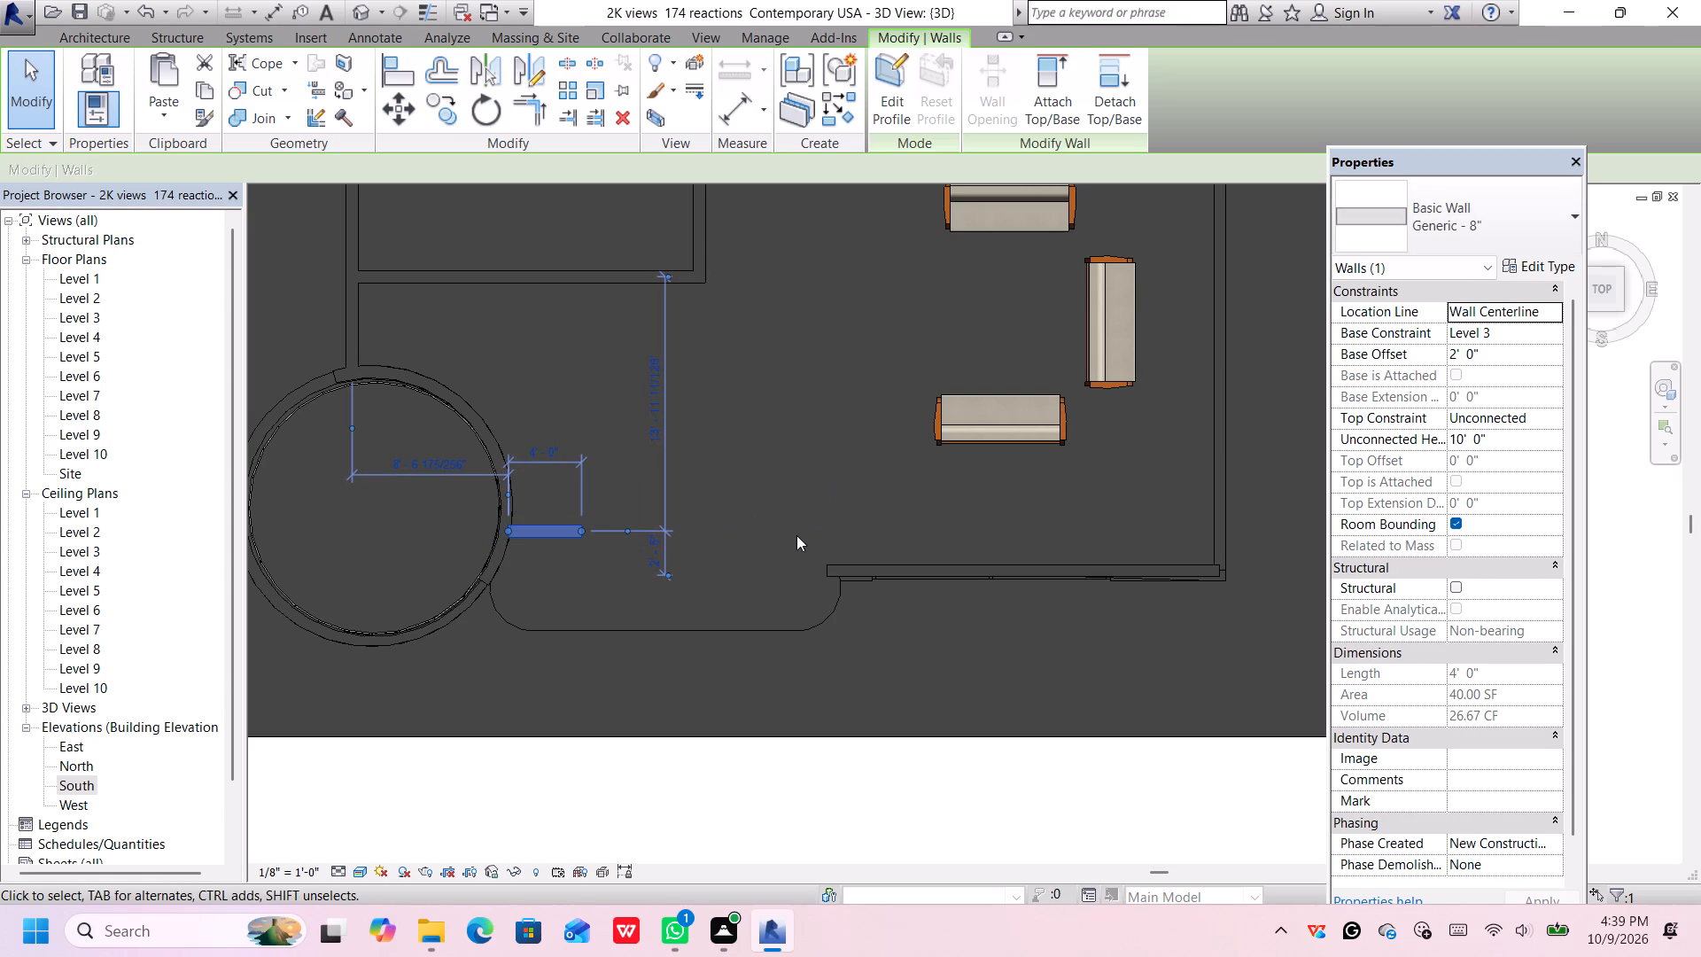
pyautogui.click(752, 557)
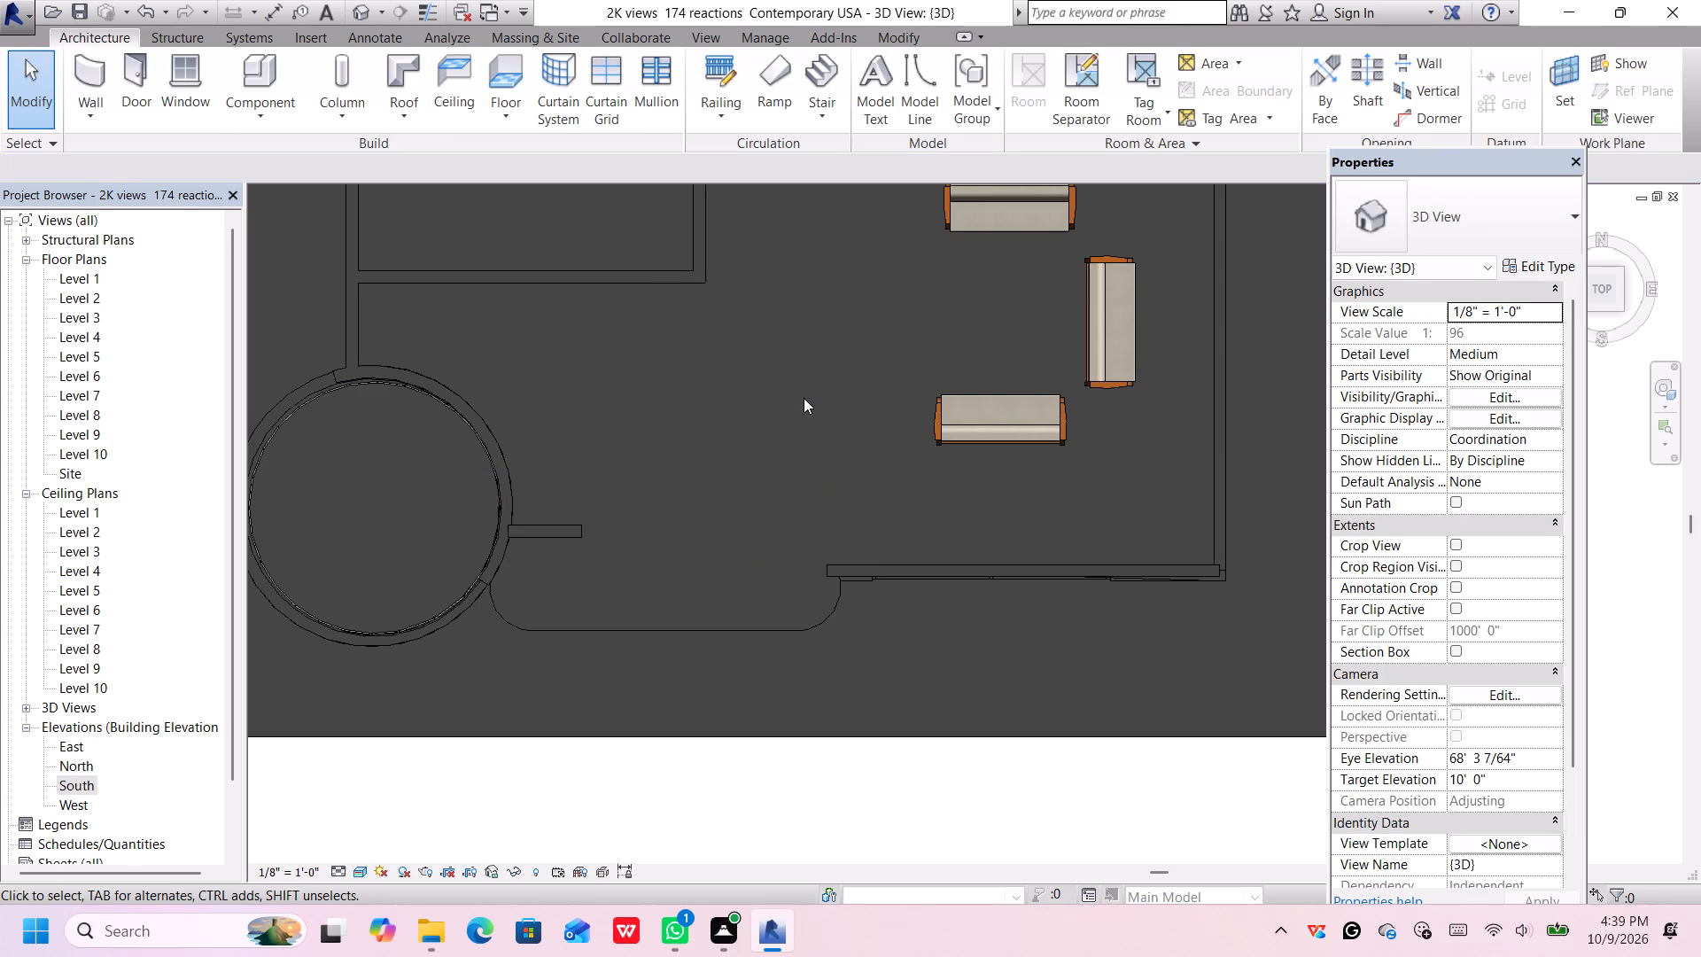
# Draw two Generic - 8" walls: one eastward in line with the moved short wall, one returning to the long front wall's west end.
pyautogui.click(82, 61)
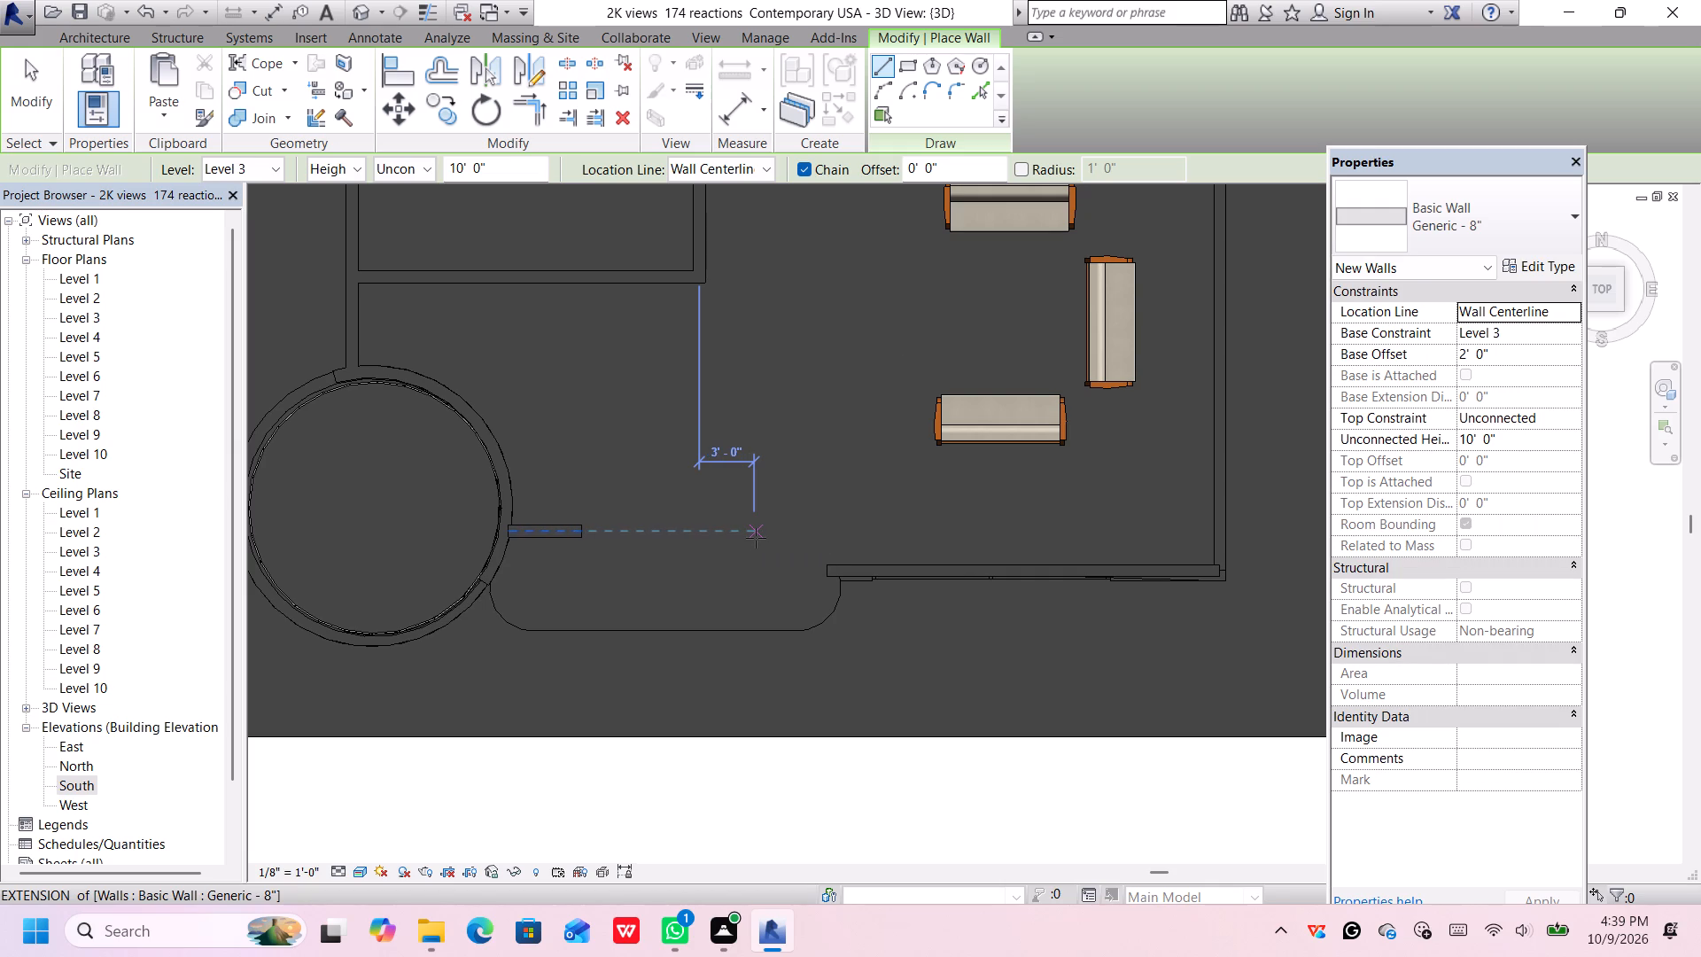
pyautogui.click(756, 538)
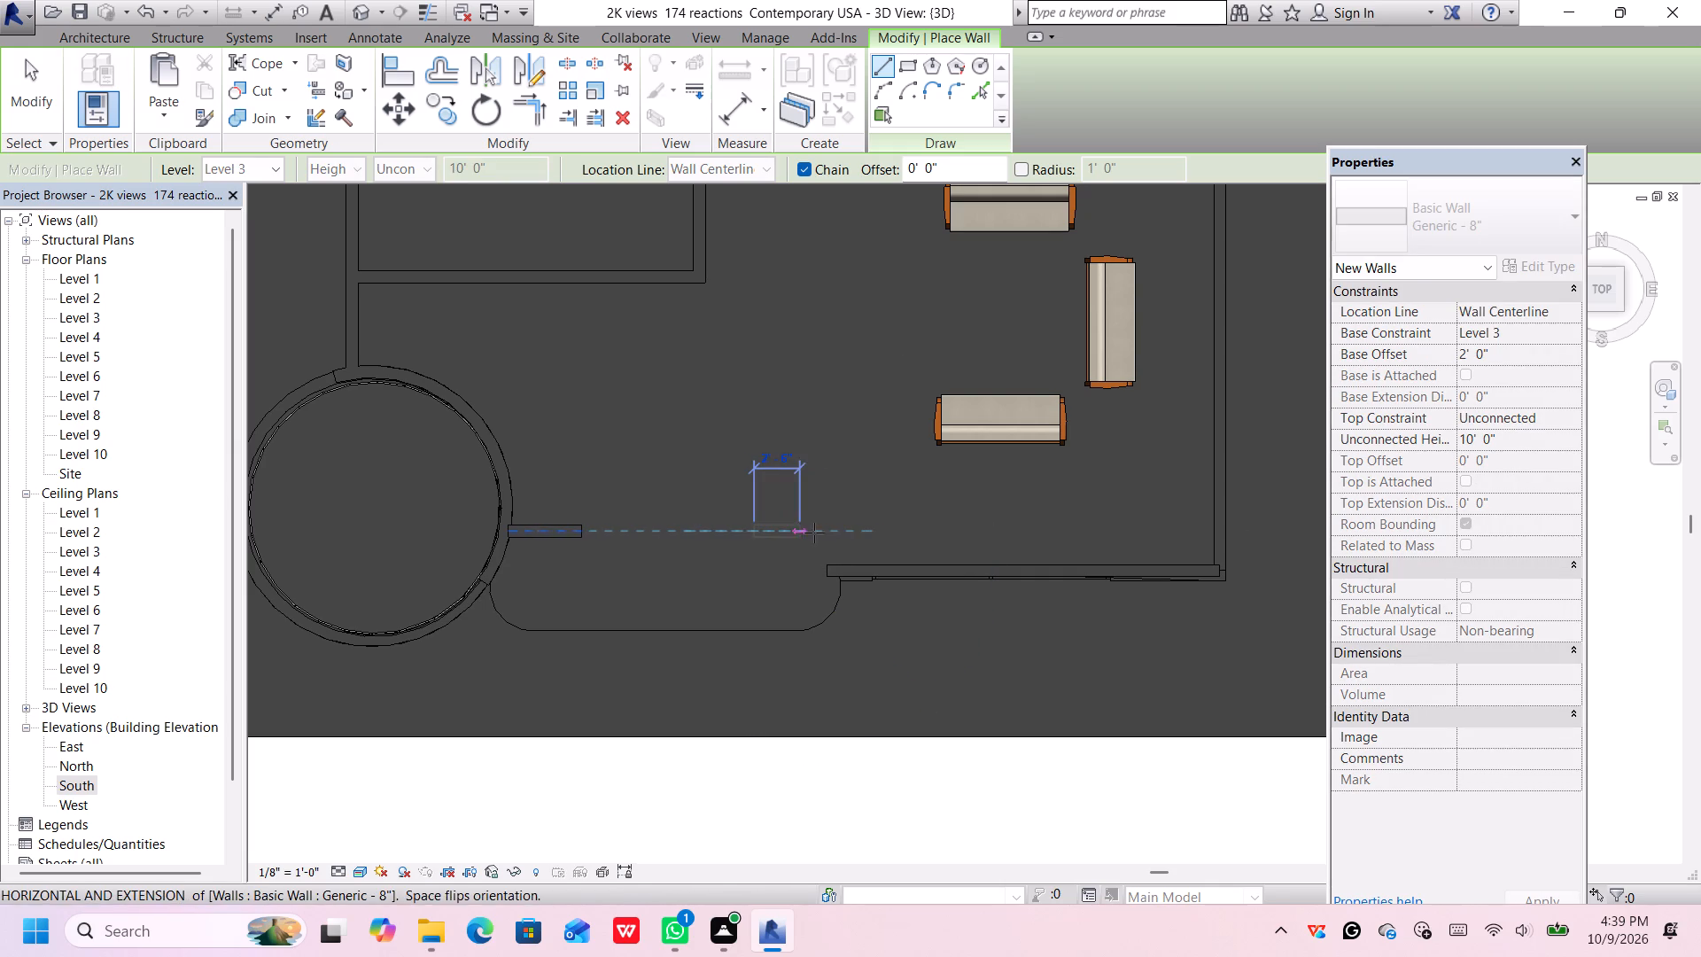
pyautogui.click(820, 531)
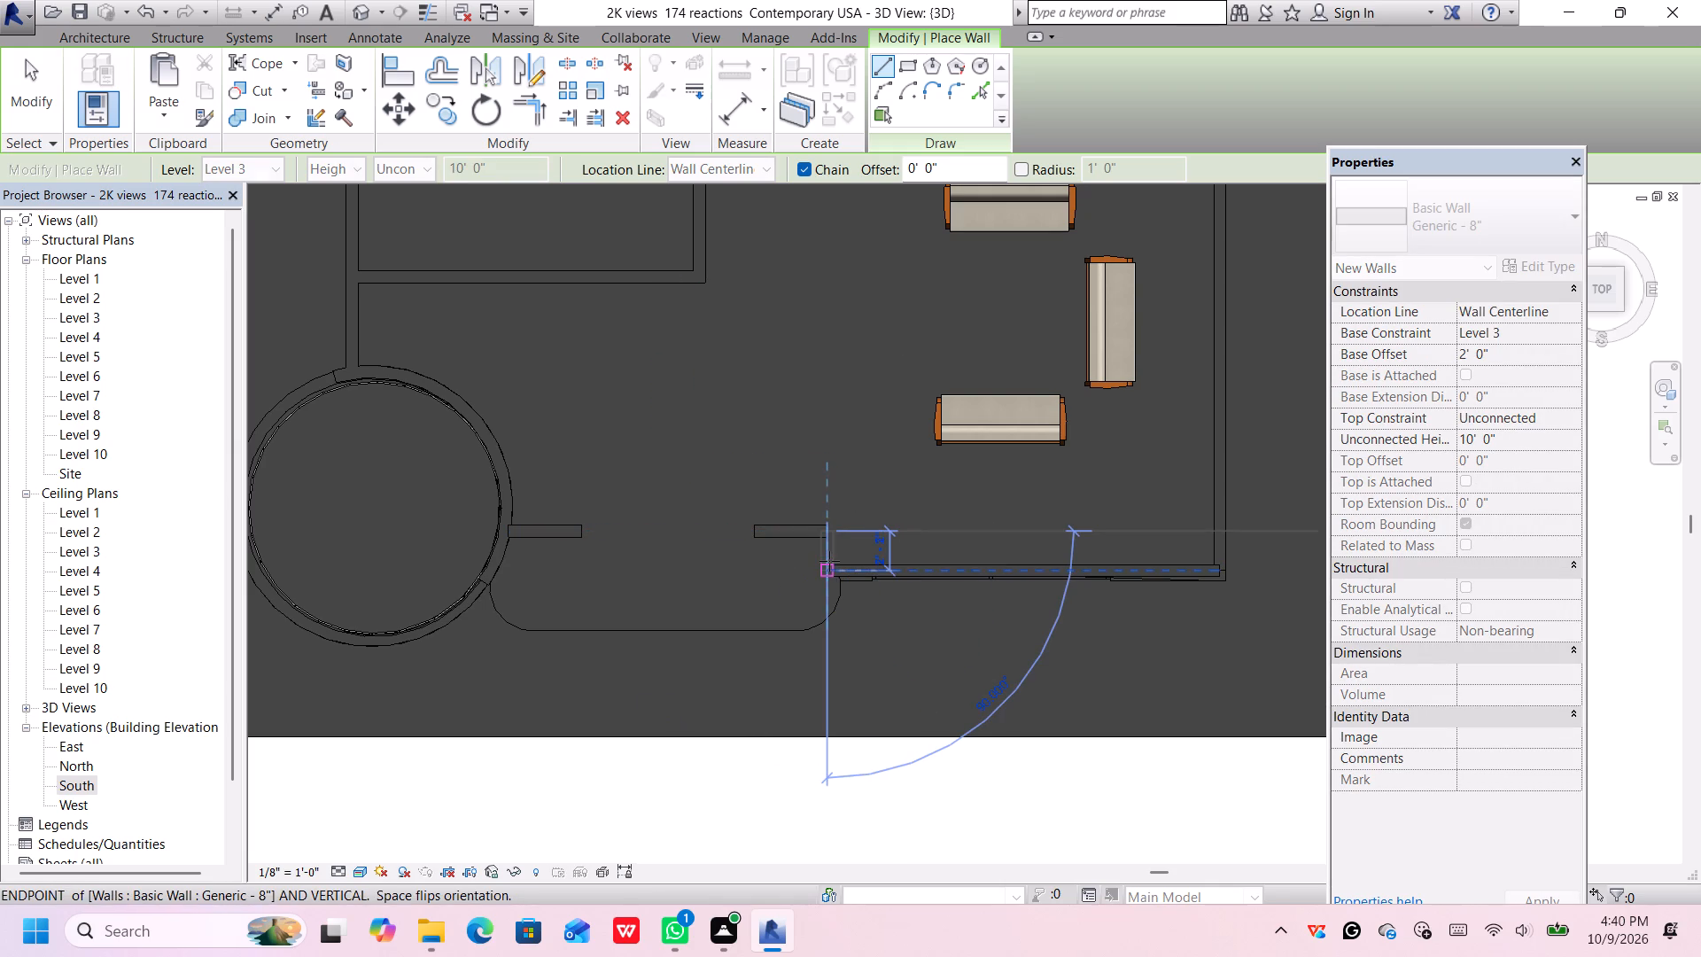
pyautogui.click(829, 564)
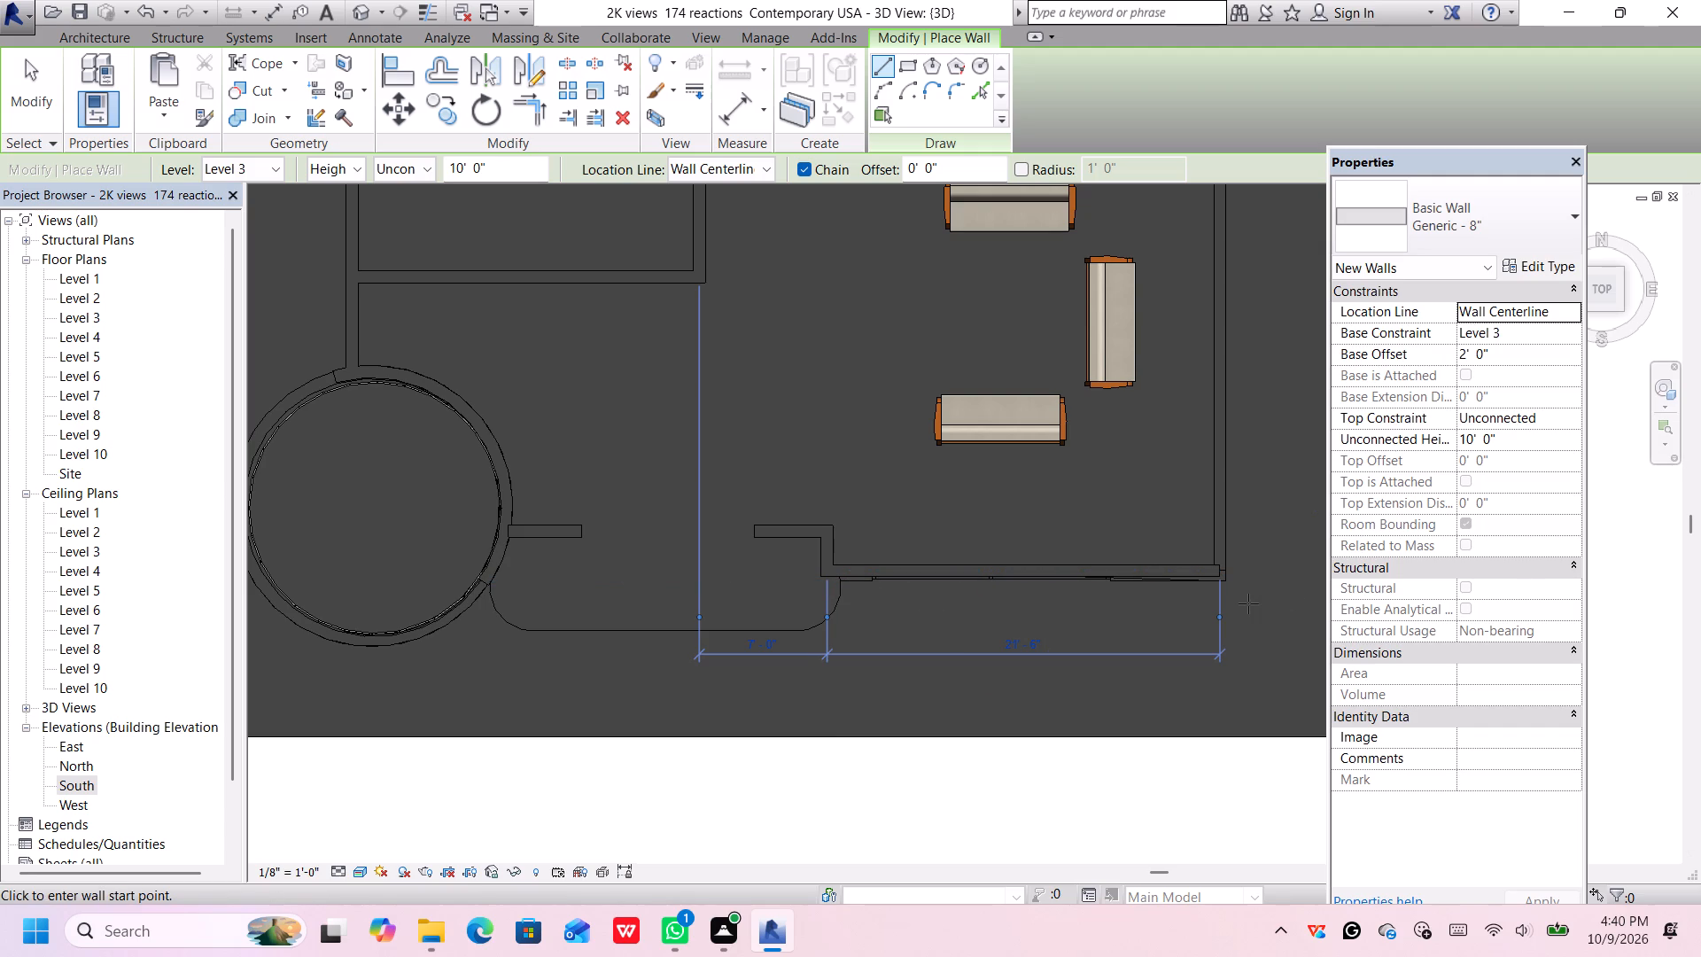
pyautogui.press('space')
# Draw a Storefront curtain wall on Level 3, offset 2' 0" and 10' 0" high, across the gap between the two set-back front walls.
pyautogui.scroll(1, 1239, 563)
pyautogui.scroll(-3, 1239, 563)
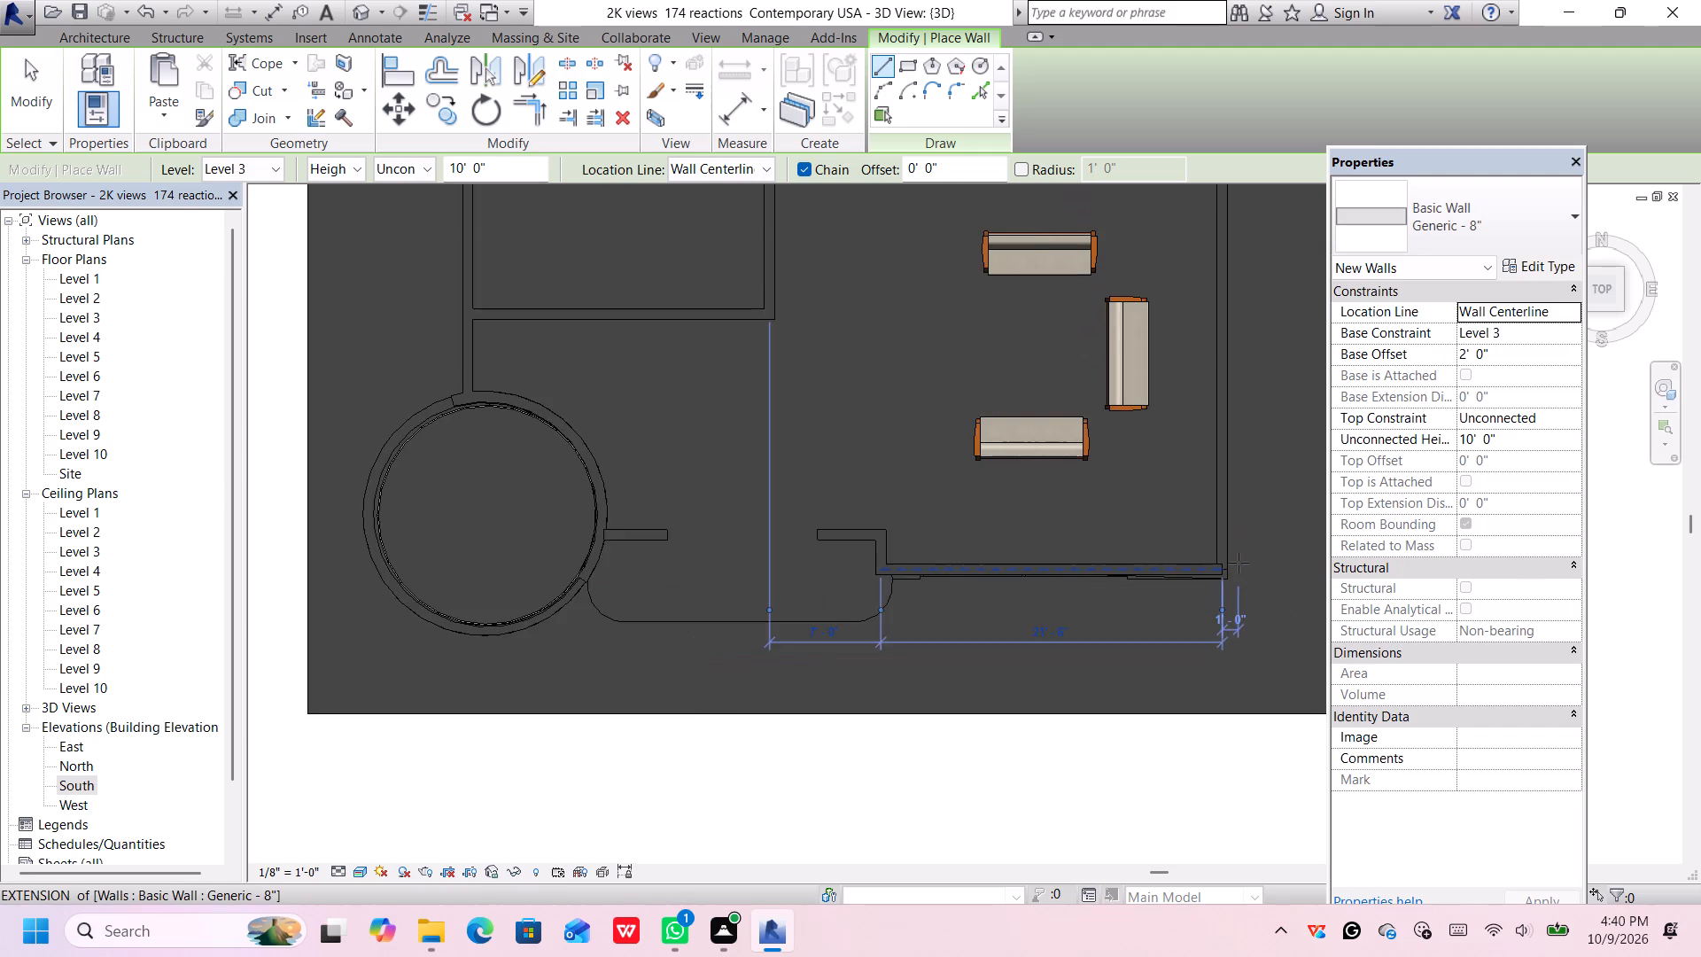
pyautogui.moveTo(1236, 564); pyautogui.dragTo(1145, 556, button='middle')
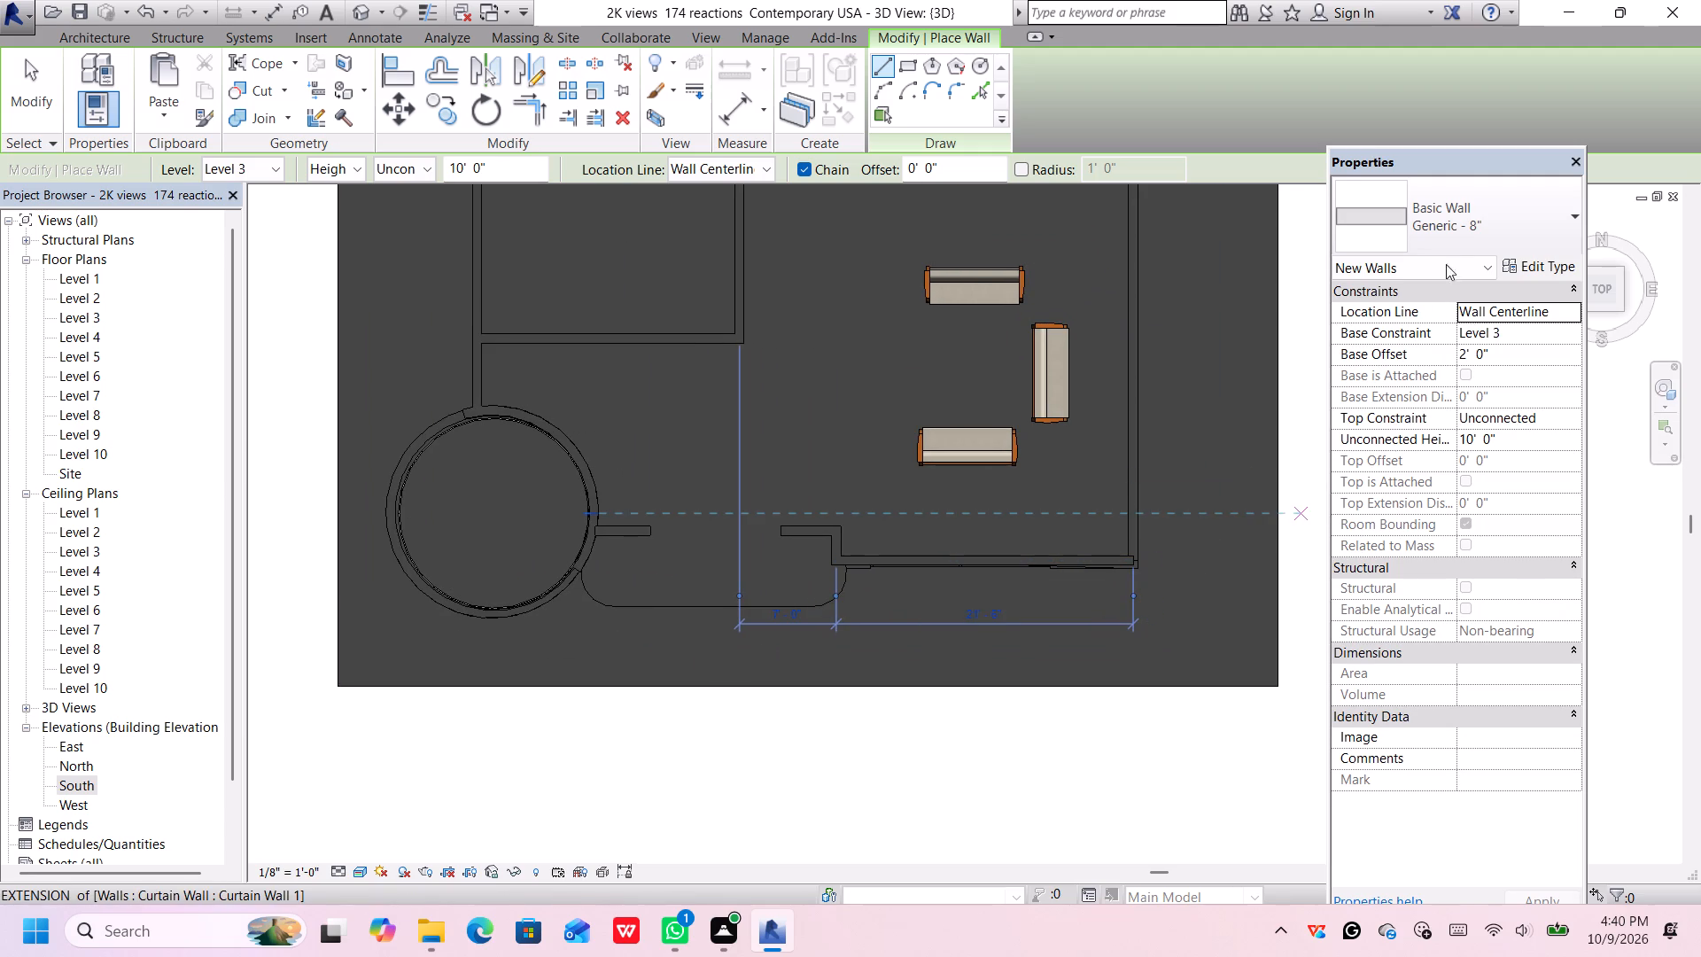
pyautogui.click(1459, 220)
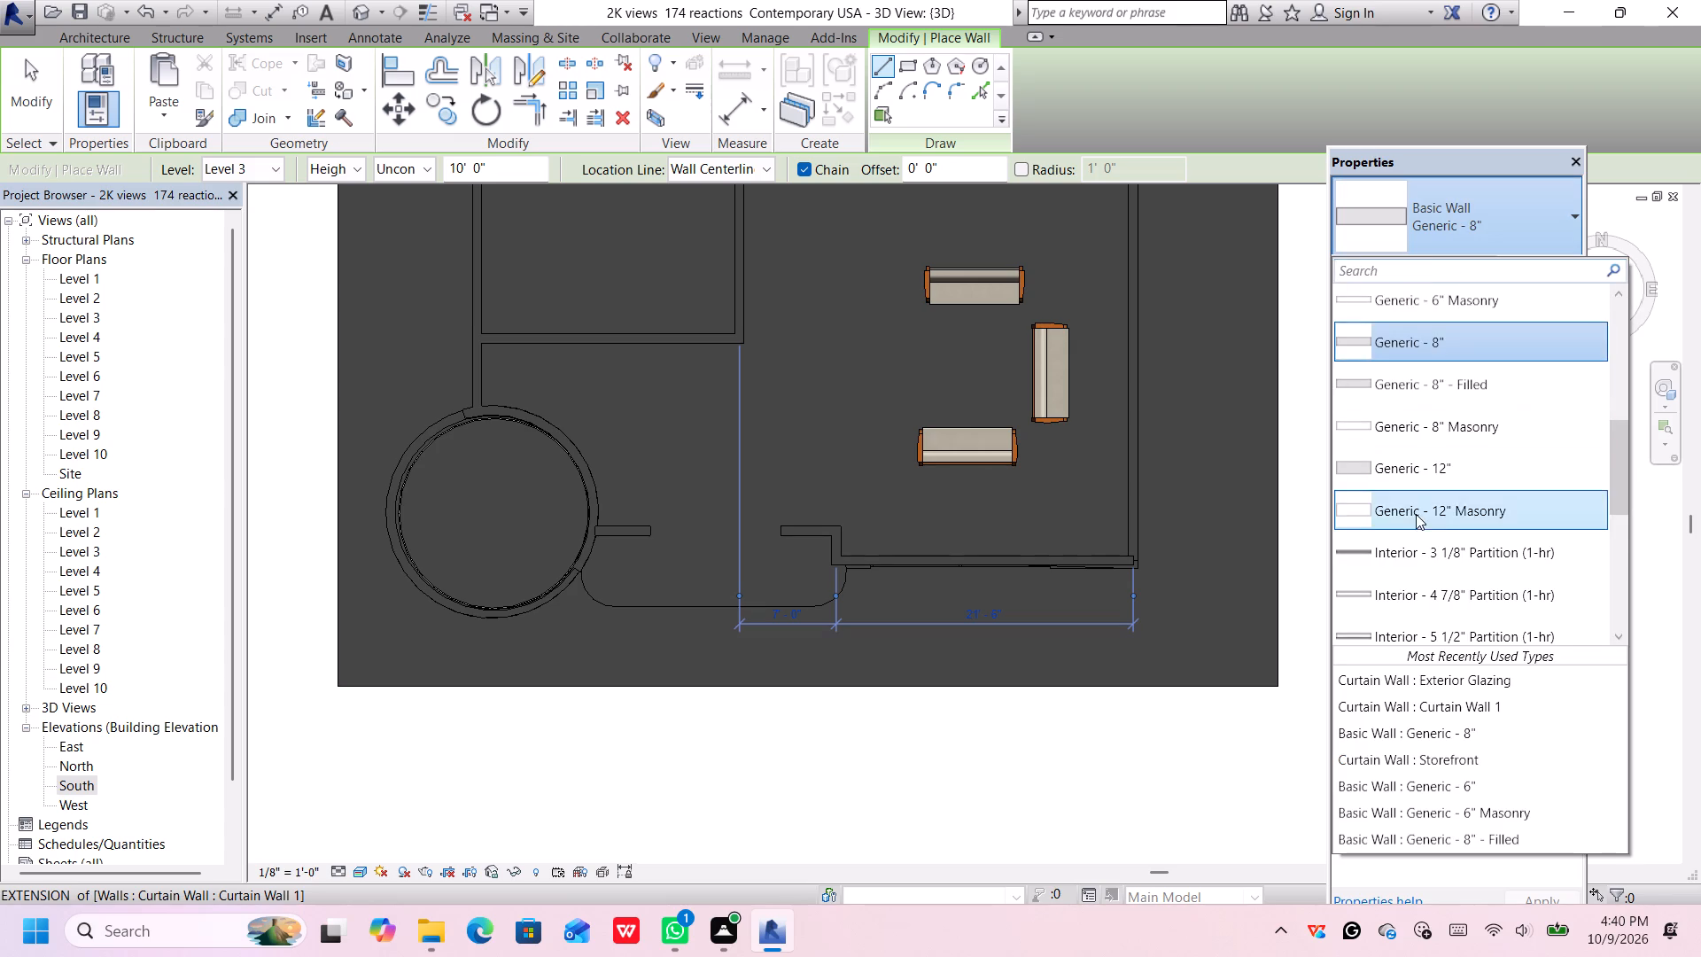
pyautogui.scroll(-3, 1416, 516)
pyautogui.scroll(1, 1416, 516)
pyautogui.scroll(-14, 1416, 516)
pyautogui.scroll(1, 1416, 516)
pyautogui.scroll(-9, 1416, 516)
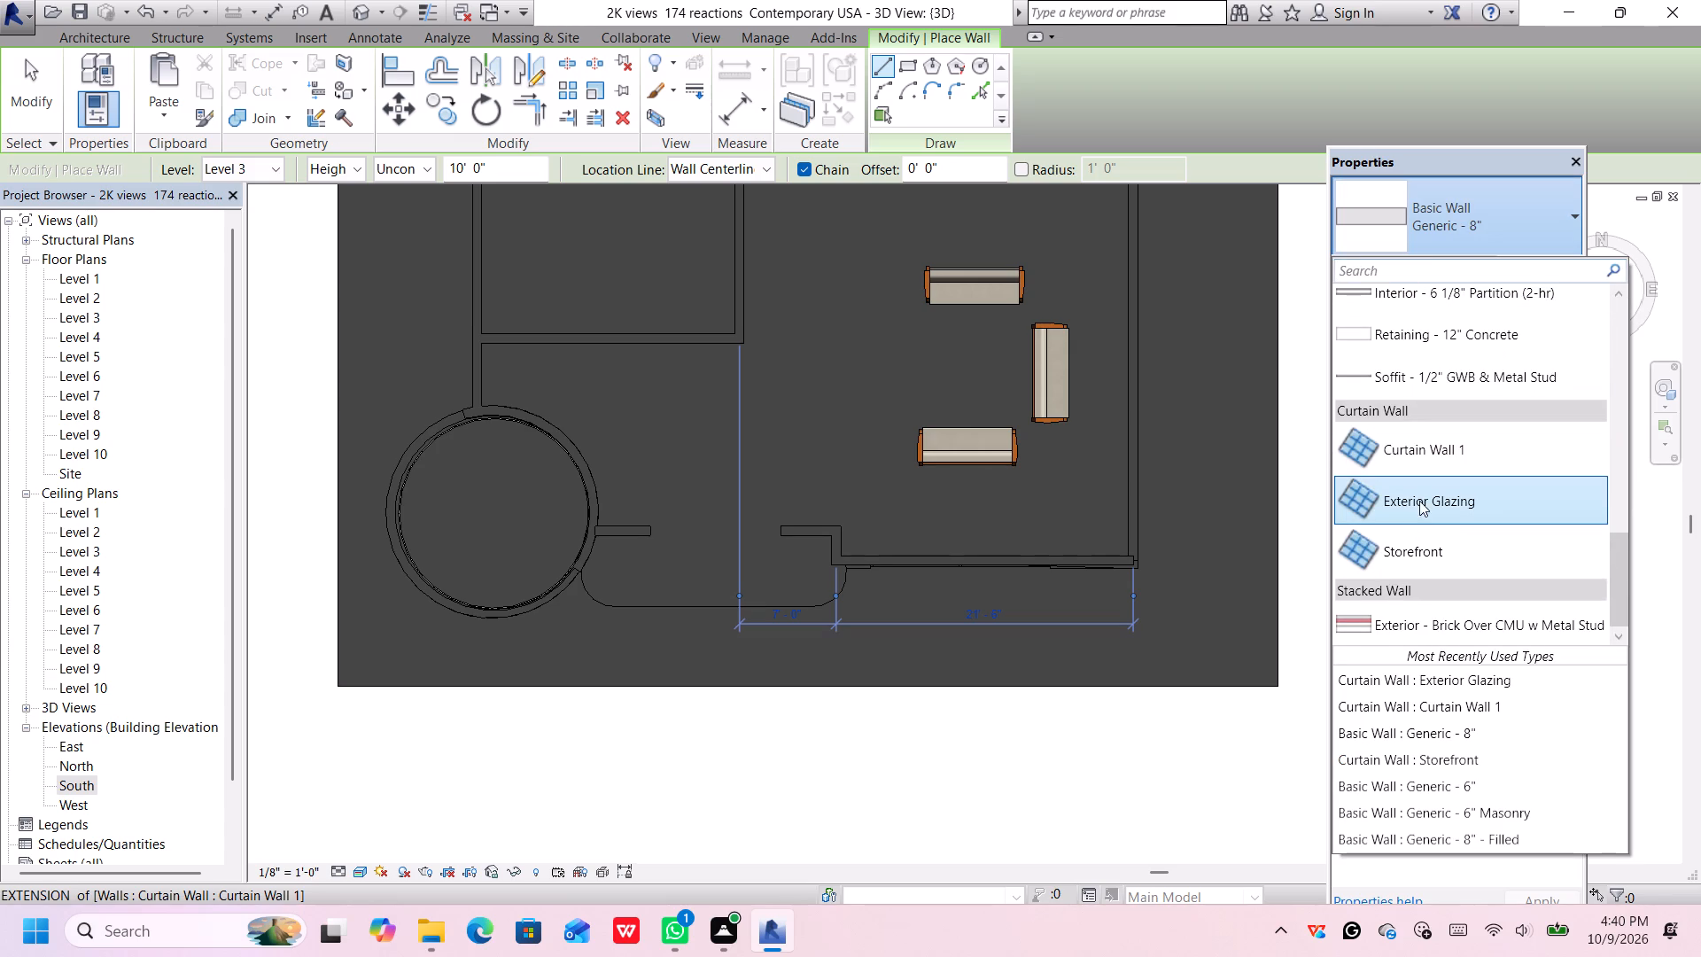
pyautogui.click(1417, 552)
pyautogui.scroll(1, 763, 542)
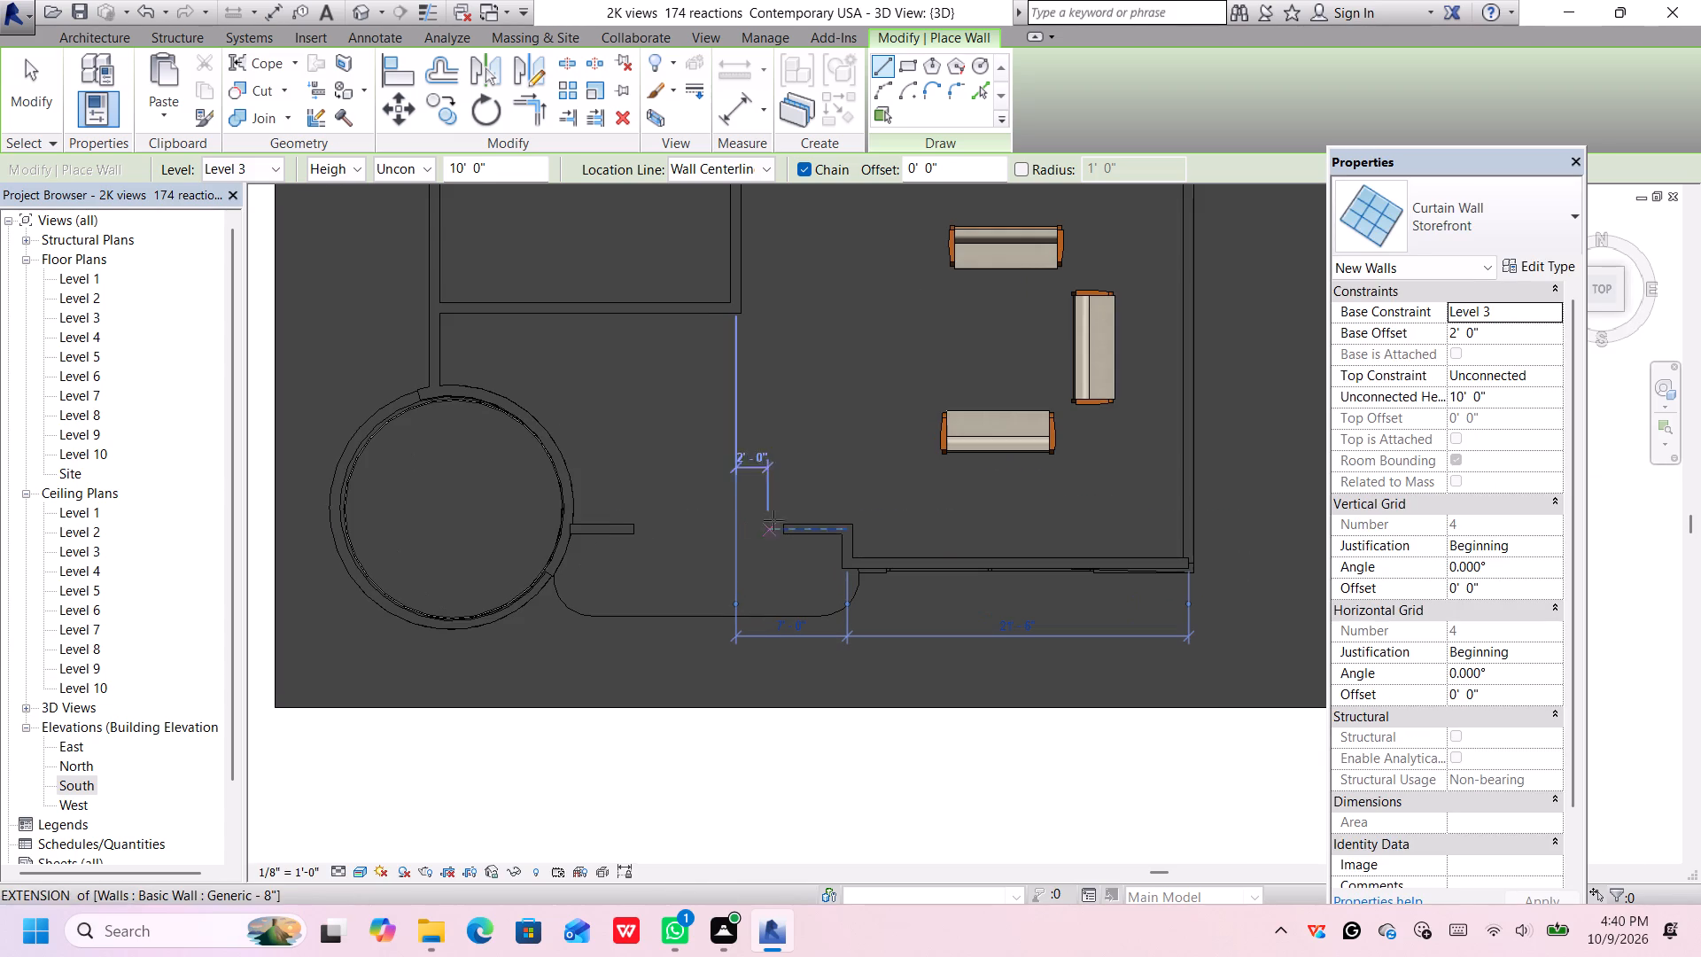
pyautogui.click(781, 528)
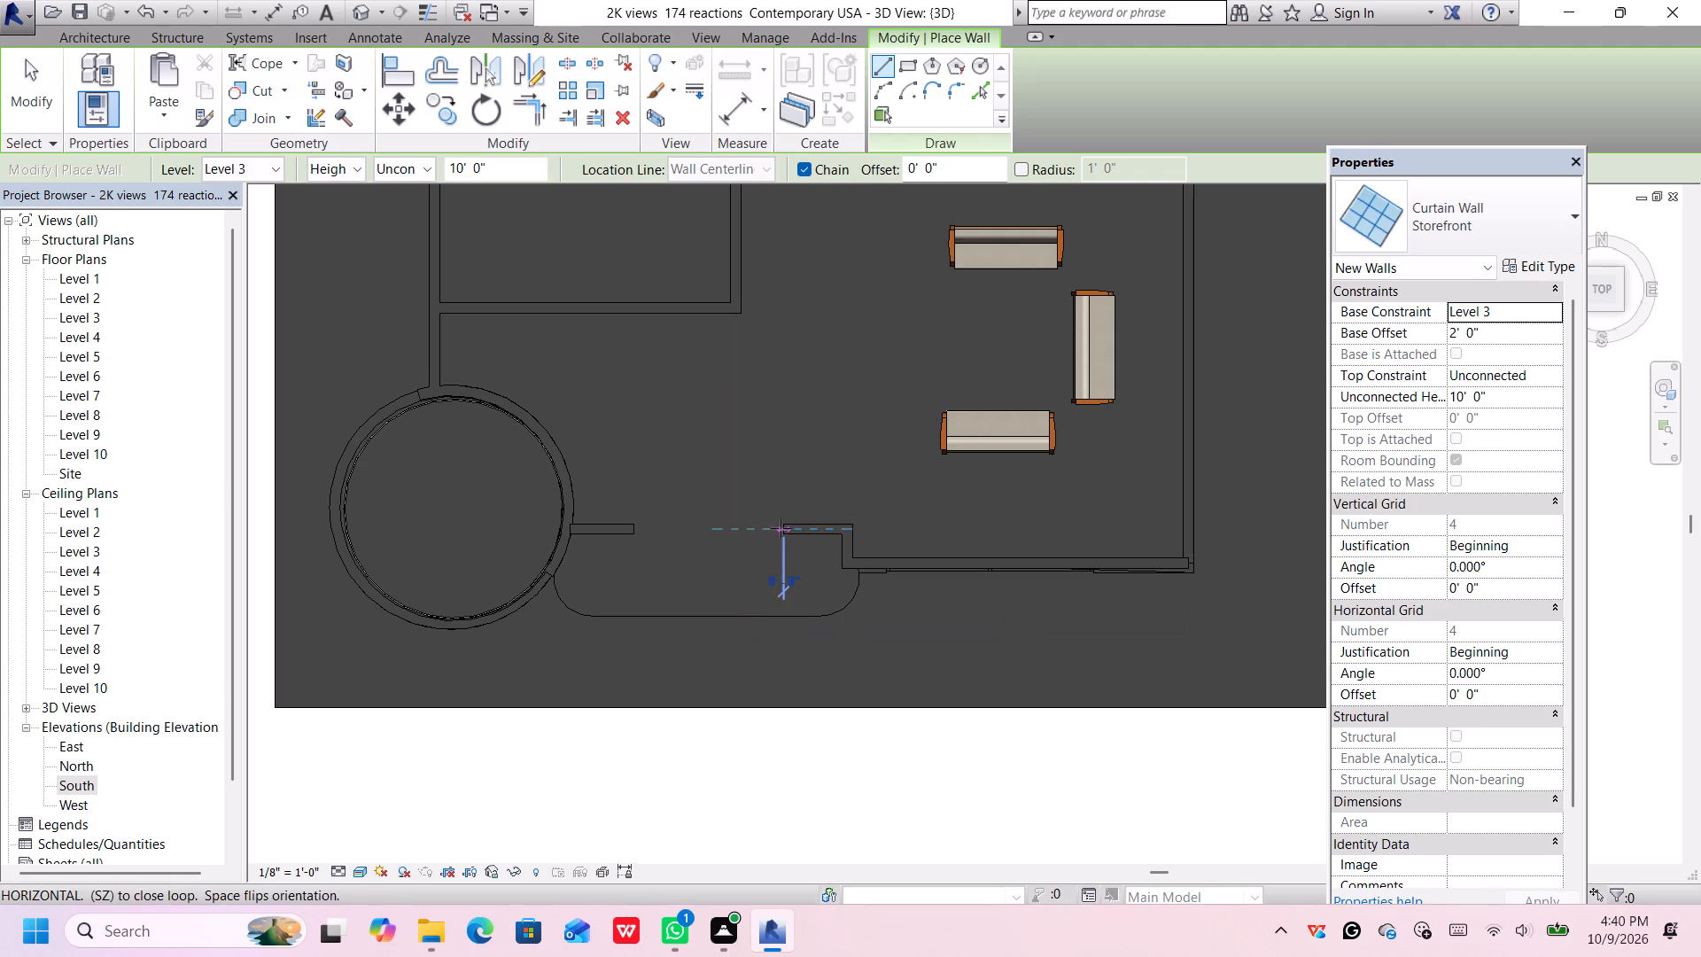
pyautogui.click(641, 529)
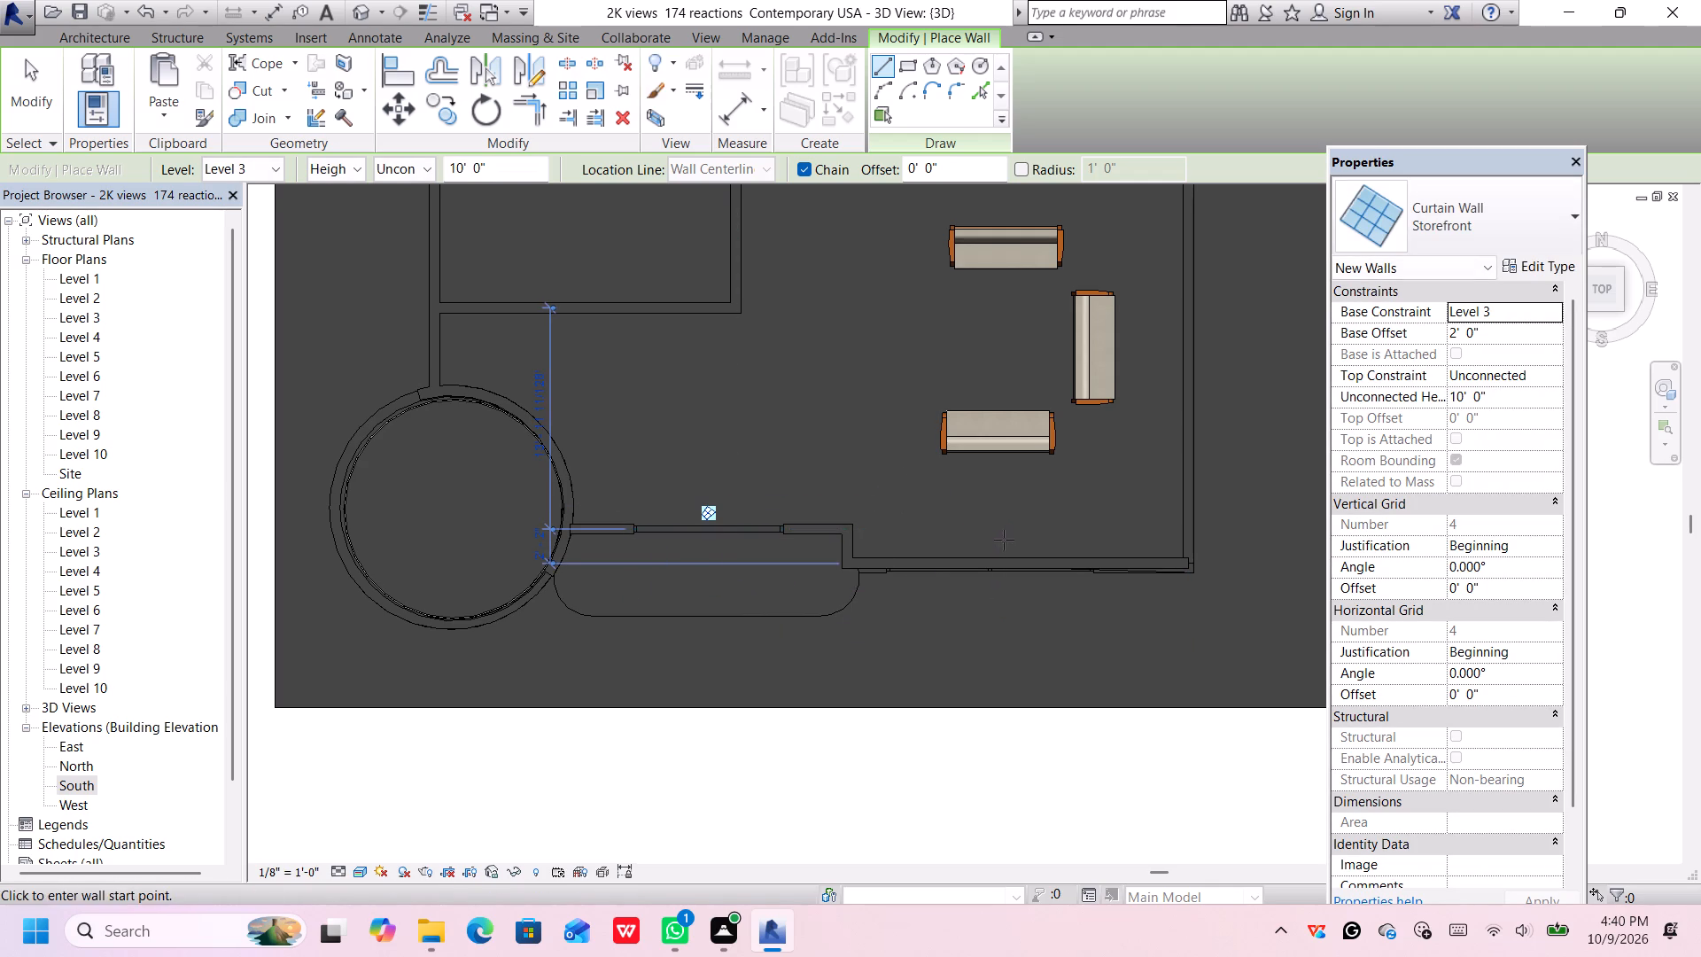
pyautogui.middleClick(954, 513)
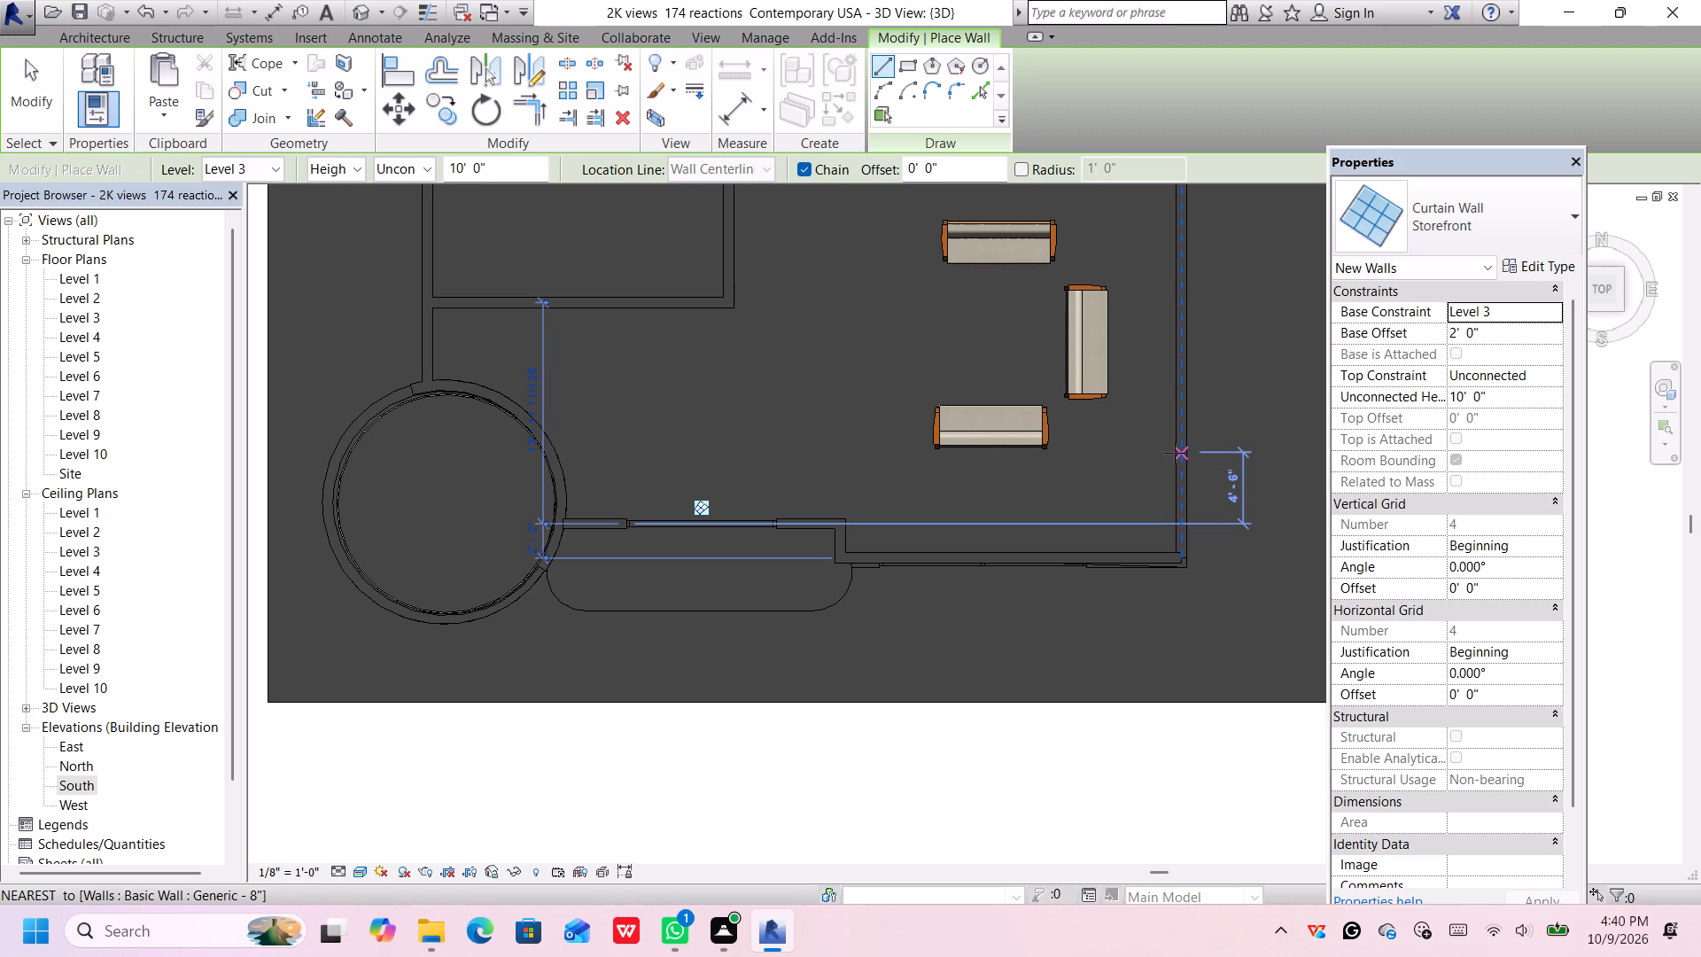
pyautogui.press('Escape')
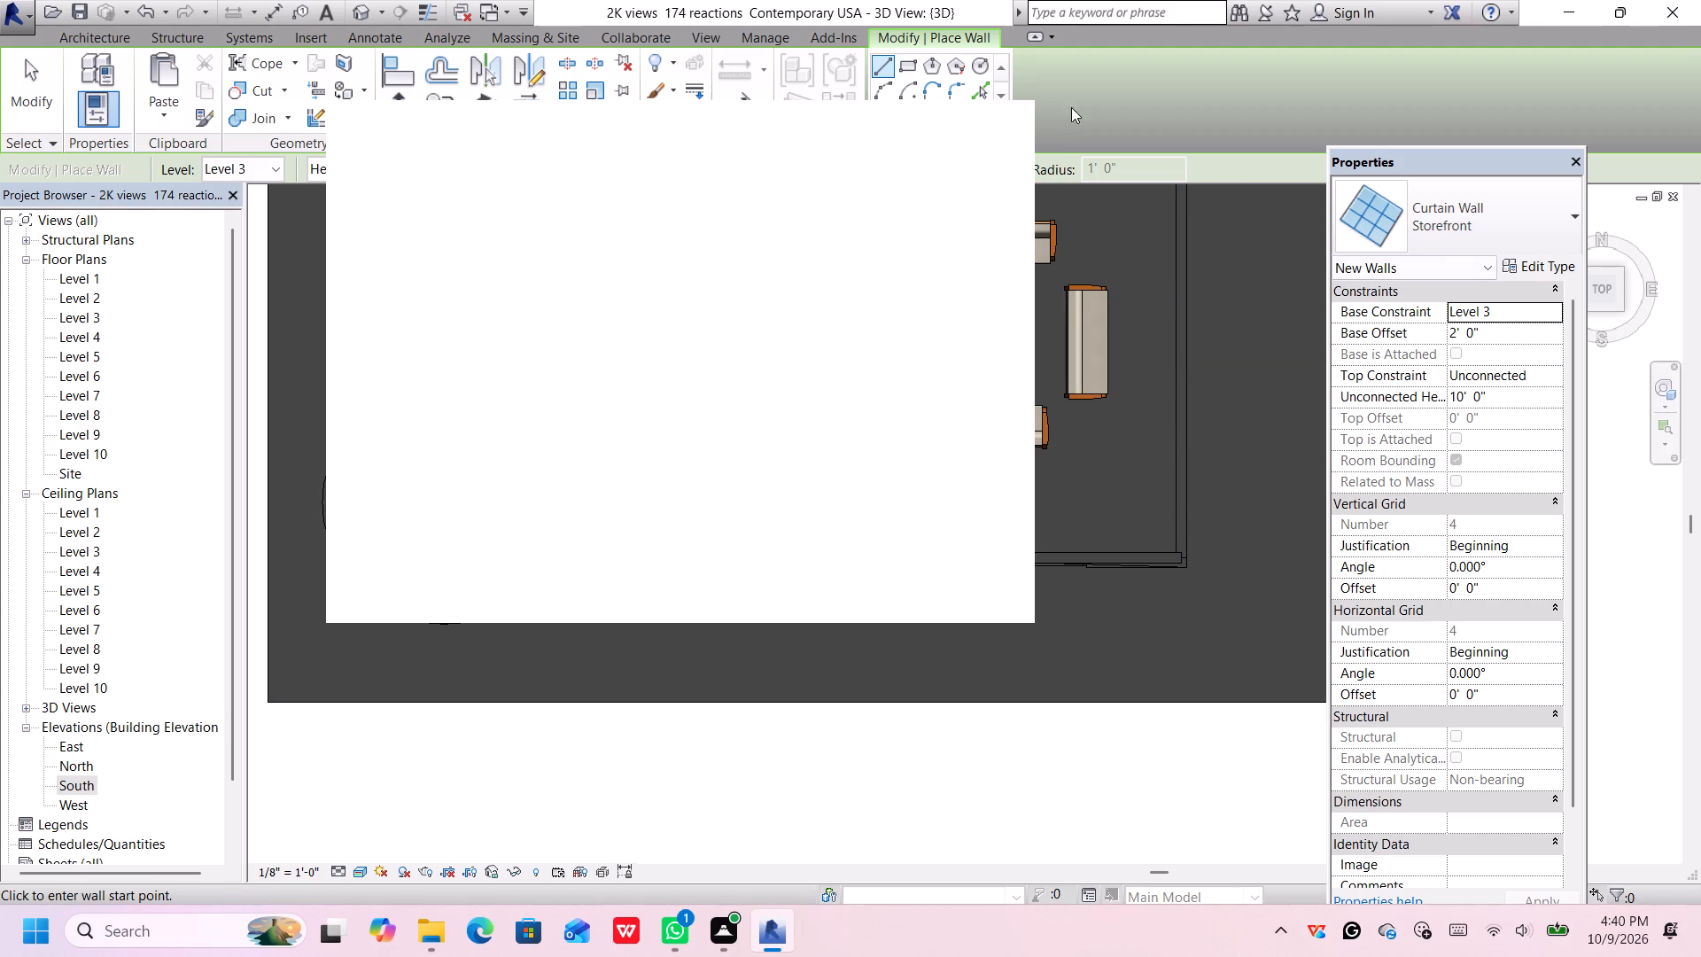
pyautogui.click(998, 126)
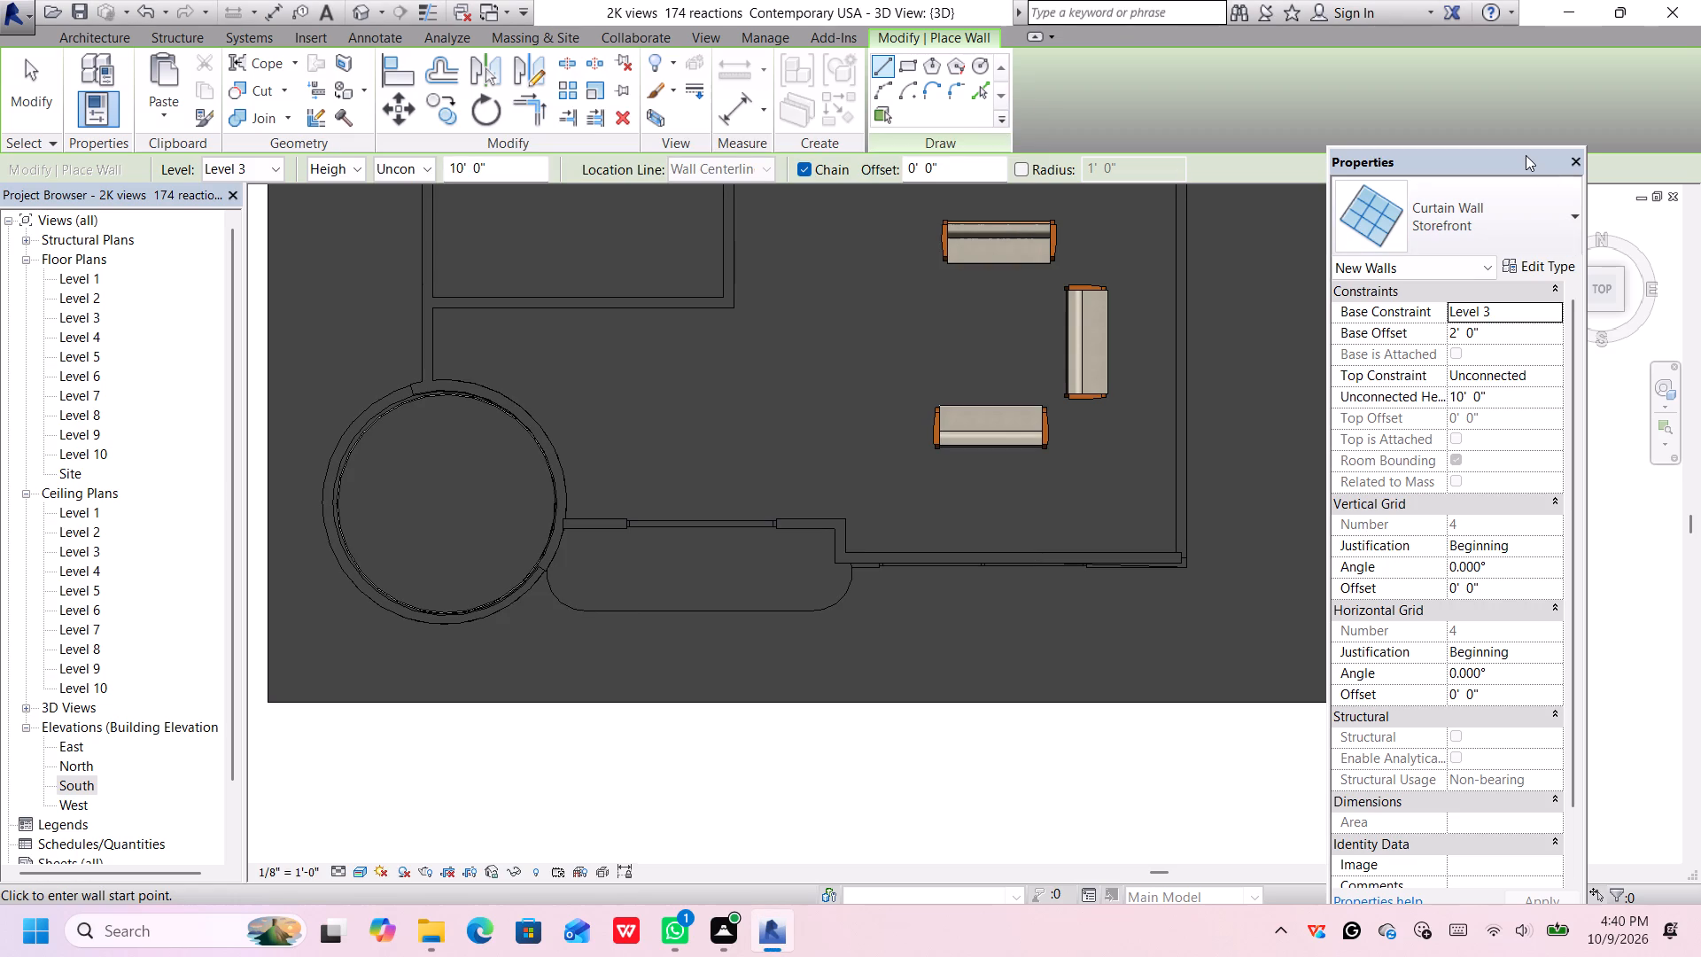
# Reposition the floating Properties palette so it no longer covers the ViewCube, and end wall placement.
pyautogui.moveTo(1526, 155); pyautogui.dragTo(1366, 177)
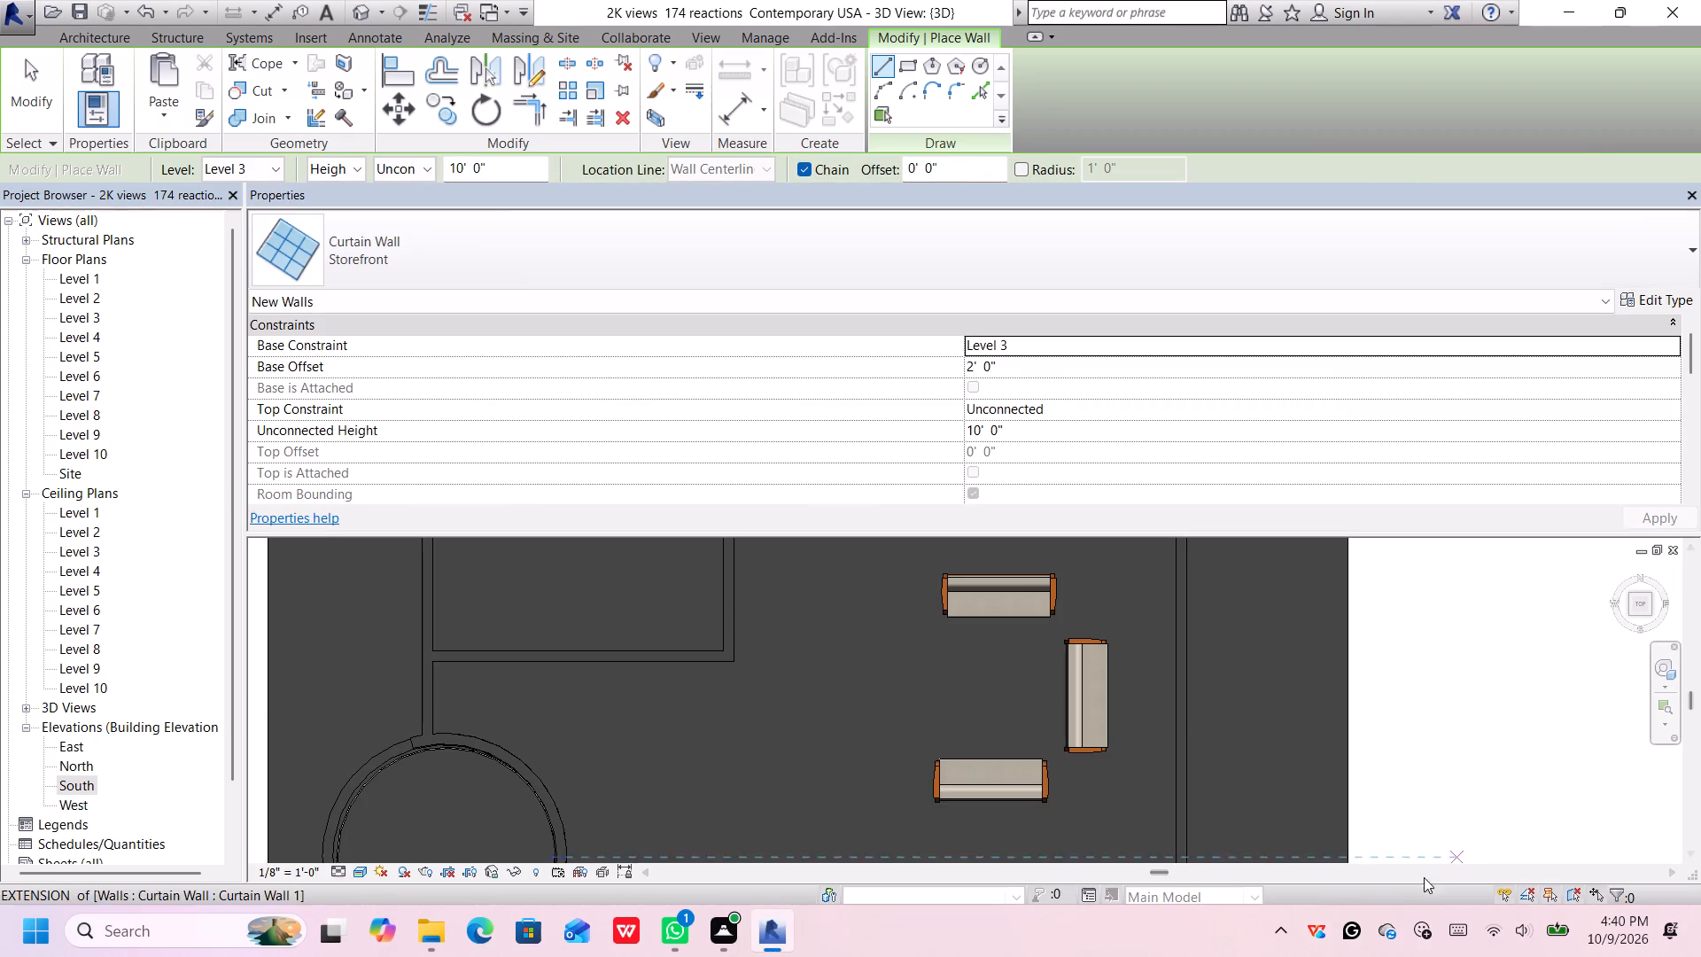
pyautogui.moveTo(293, 189); pyautogui.dragTo(333, 191)
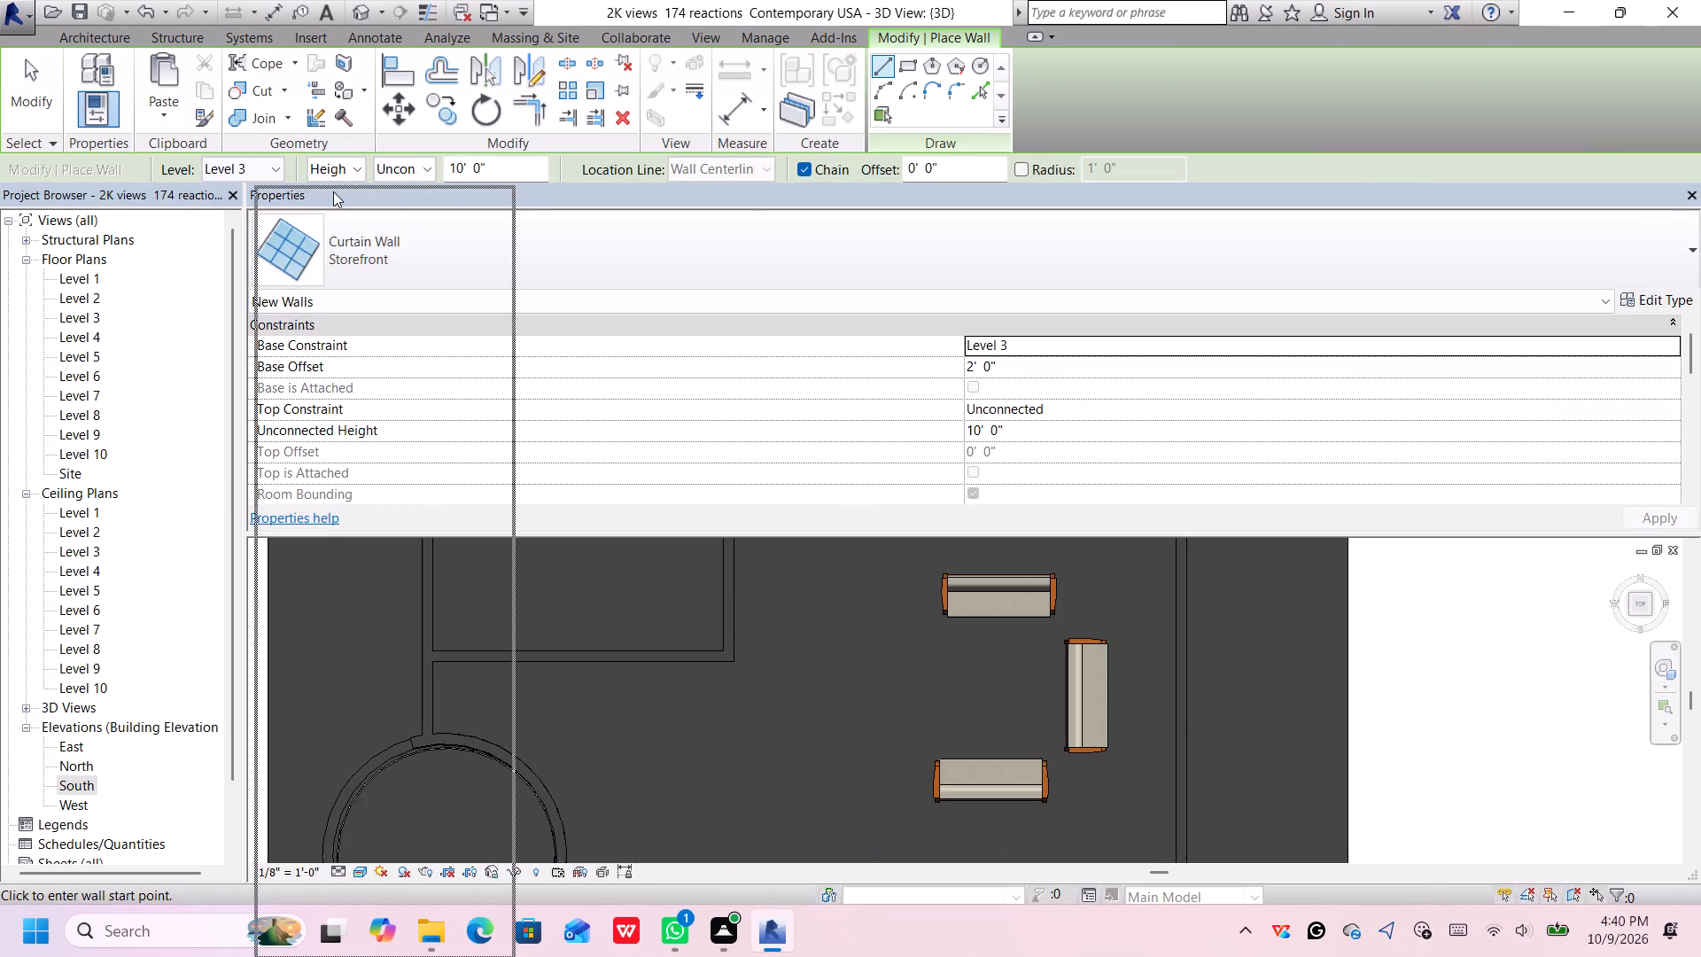
pyautogui.moveTo(333, 191); pyautogui.dragTo(1227, 202)
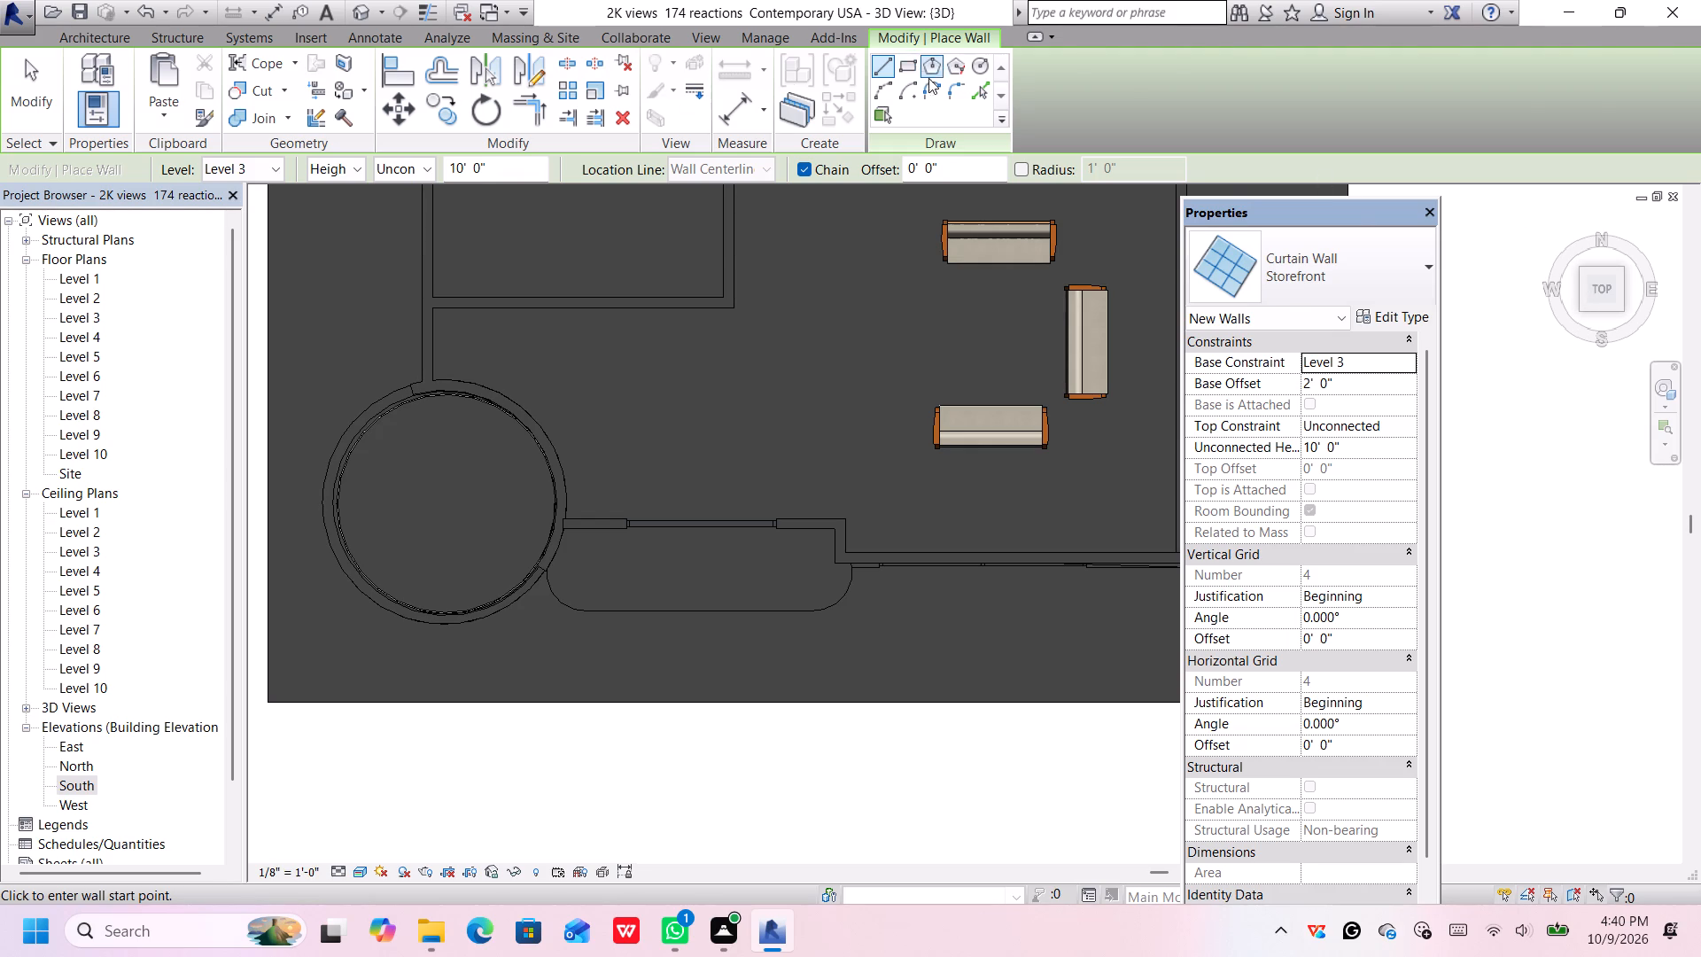
pyautogui.press('Escape')
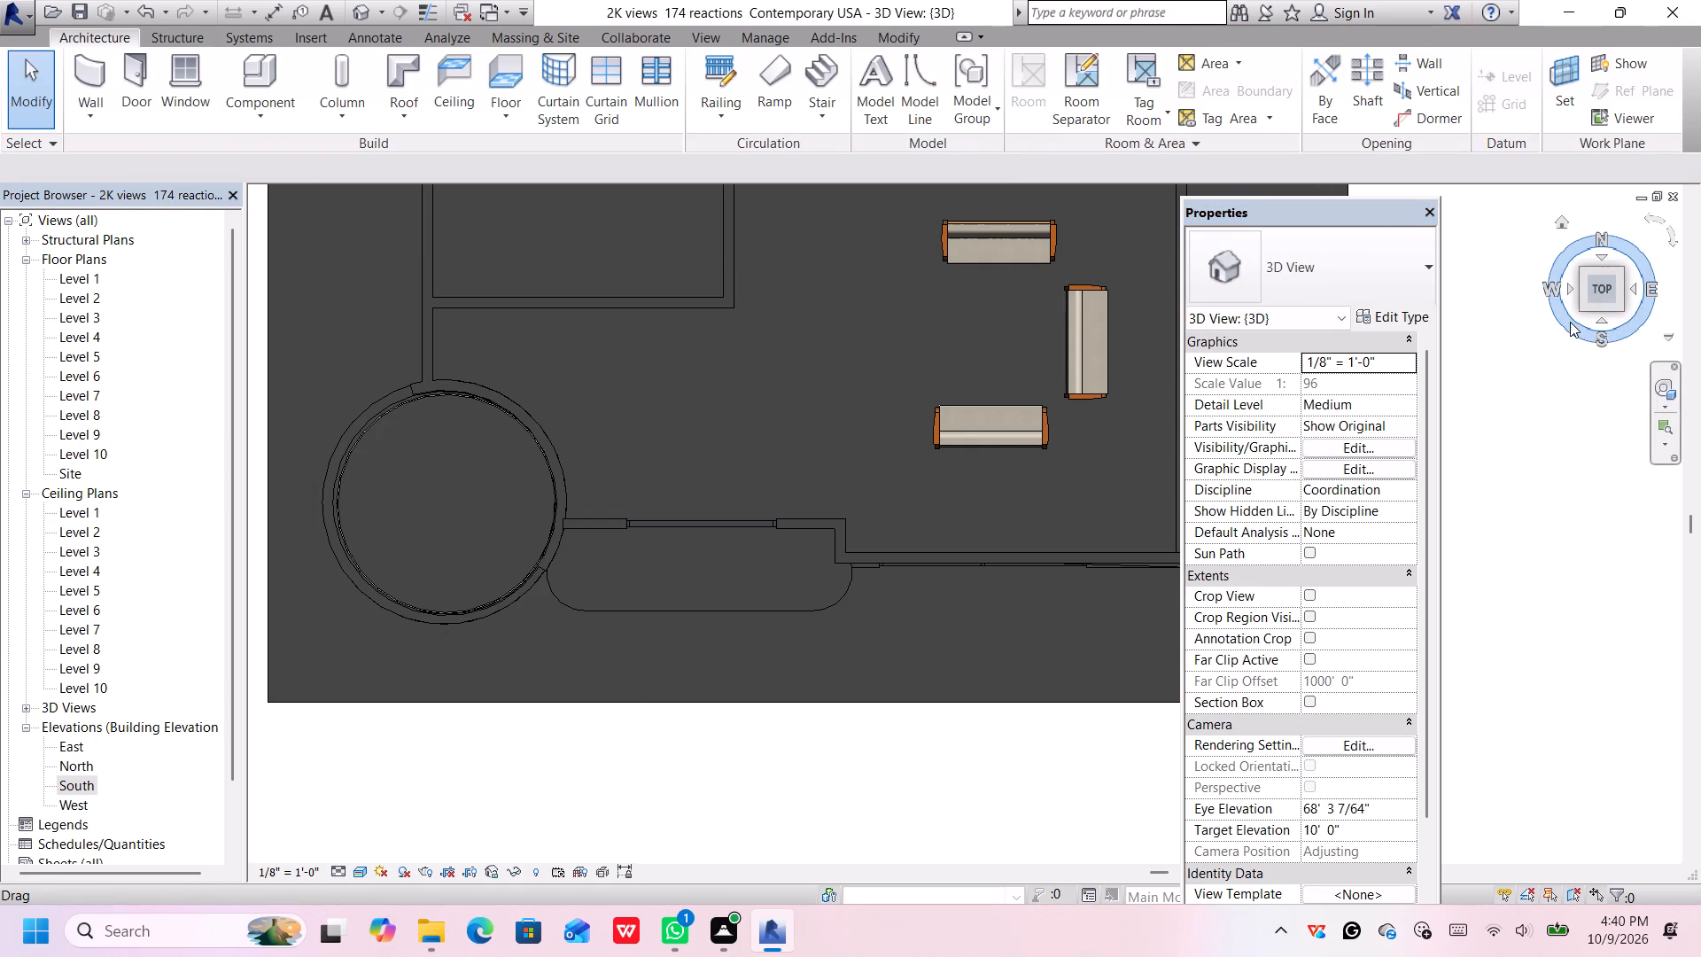
# Examine the upper storey's new front walls and glazing in 3D from the round glass tower corner.
pyautogui.click(1580, 309)
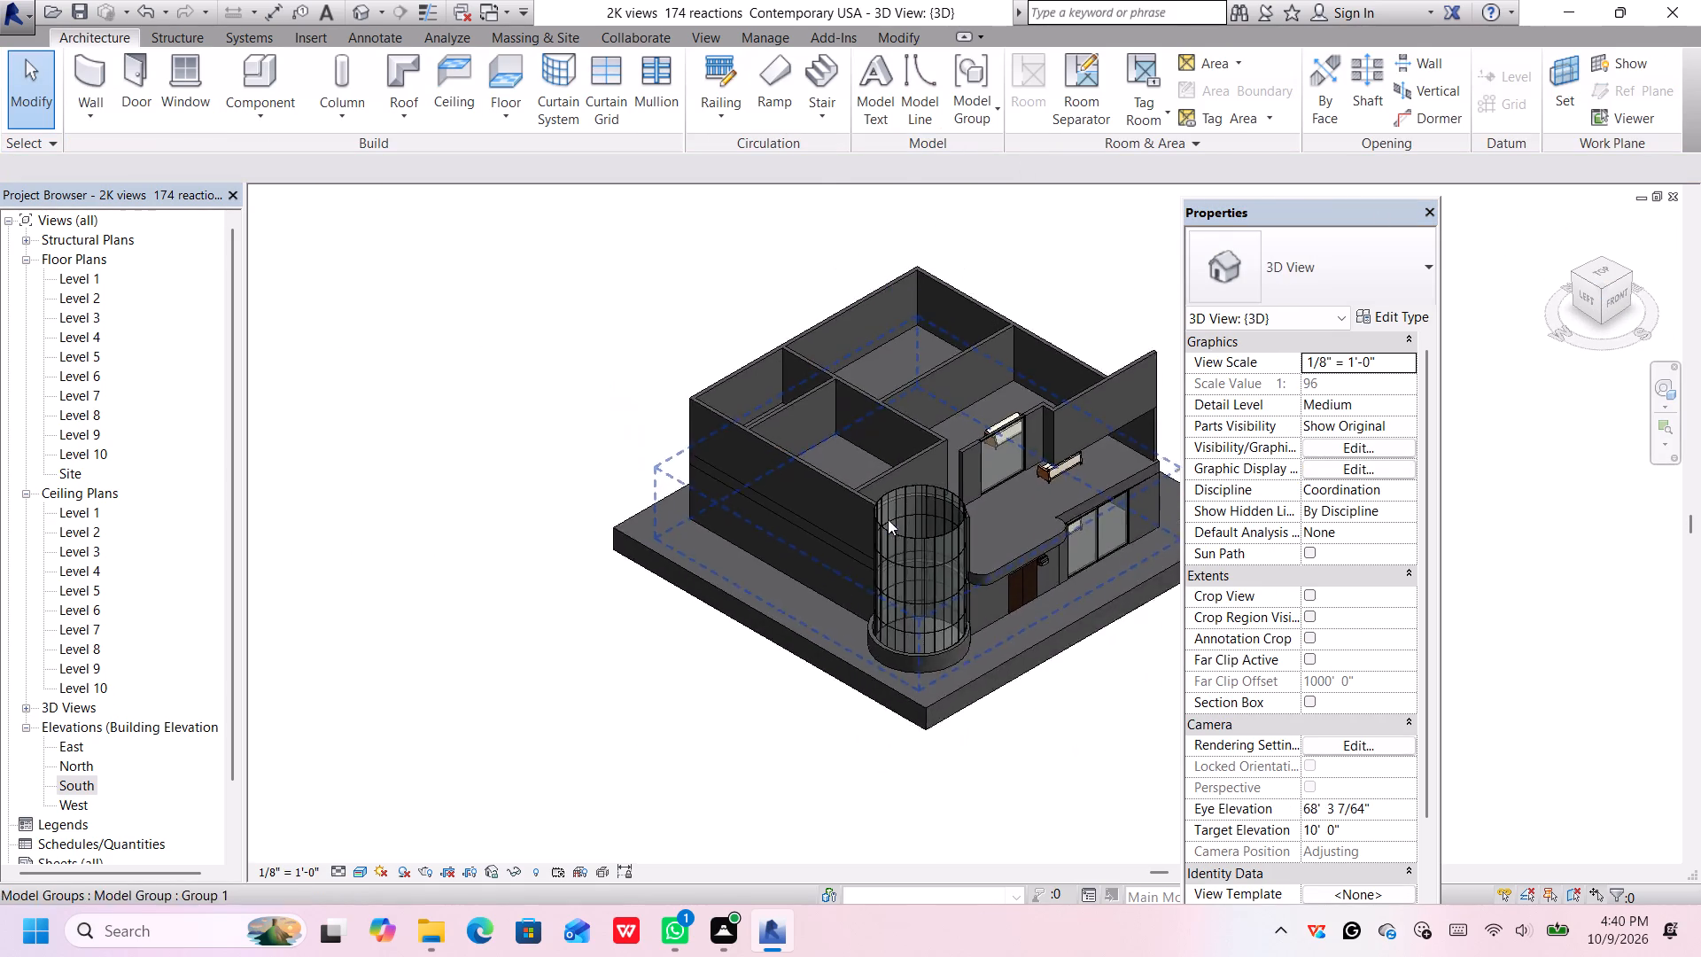
pyautogui.scroll(-1, 888, 519)
pyautogui.scroll(1, 886, 519)
pyautogui.middleClick(883, 519)
pyautogui.moveTo(872, 517); pyautogui.dragTo(590, 471, button='middle')
pyautogui.scroll(3, 799, 489)
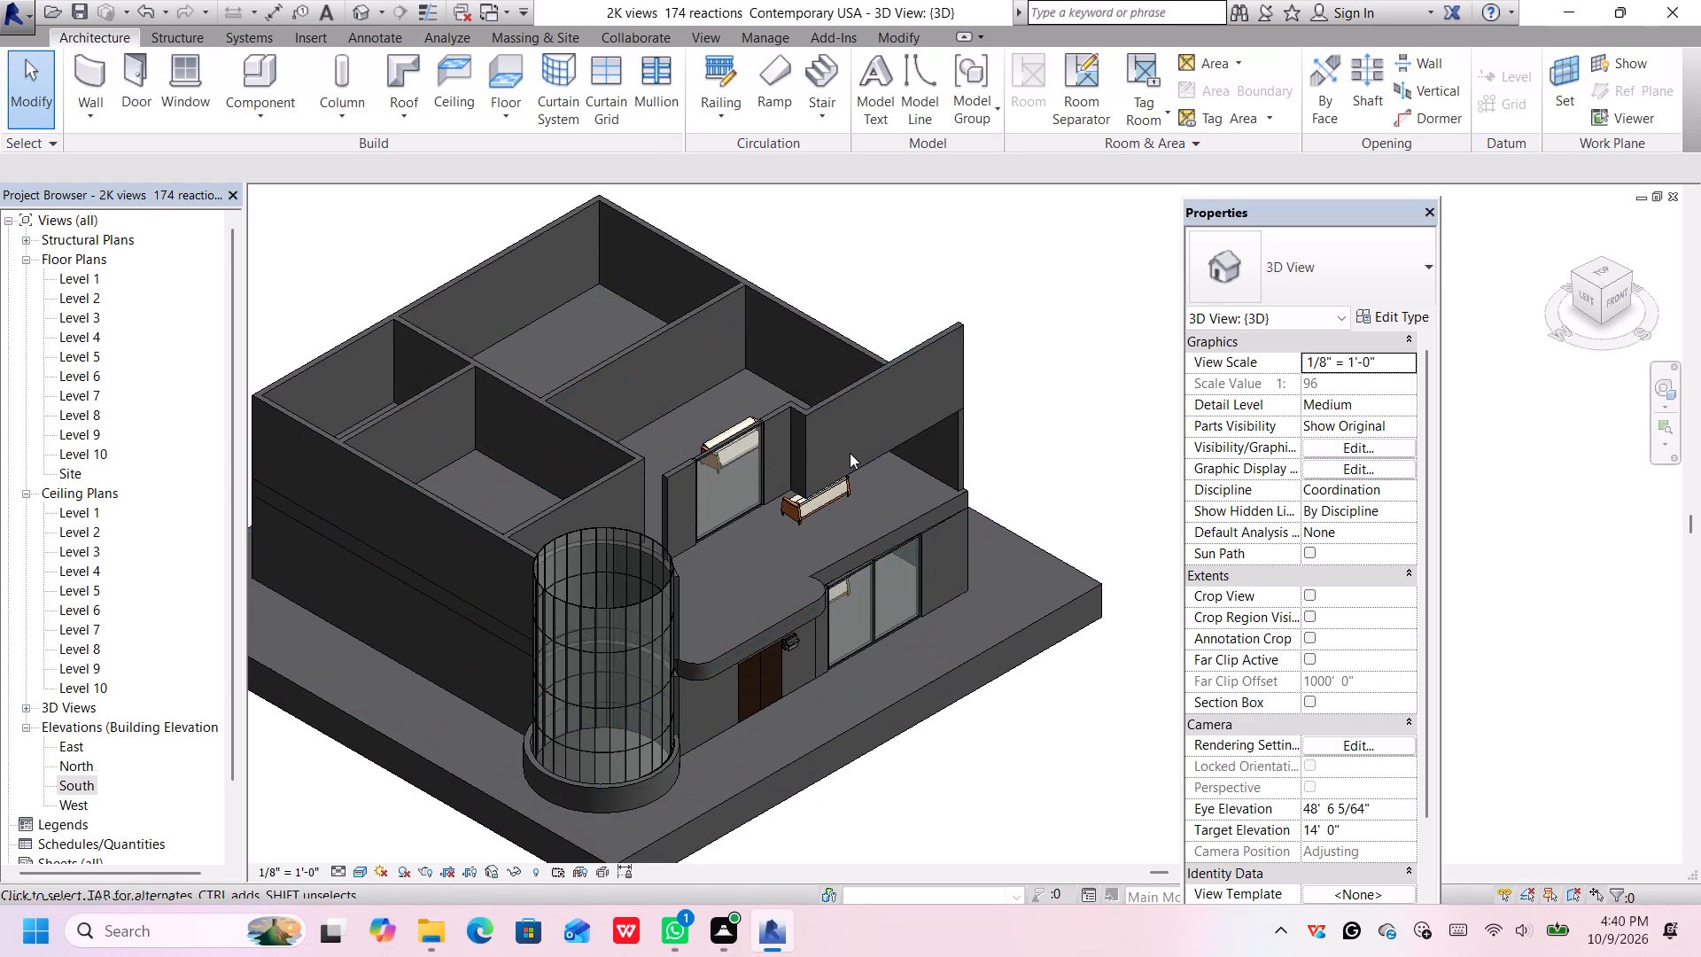
pyautogui.scroll(4, 849, 456)
pyautogui.moveTo(907, 602); pyautogui.dragTo(859, 490, button='middle')
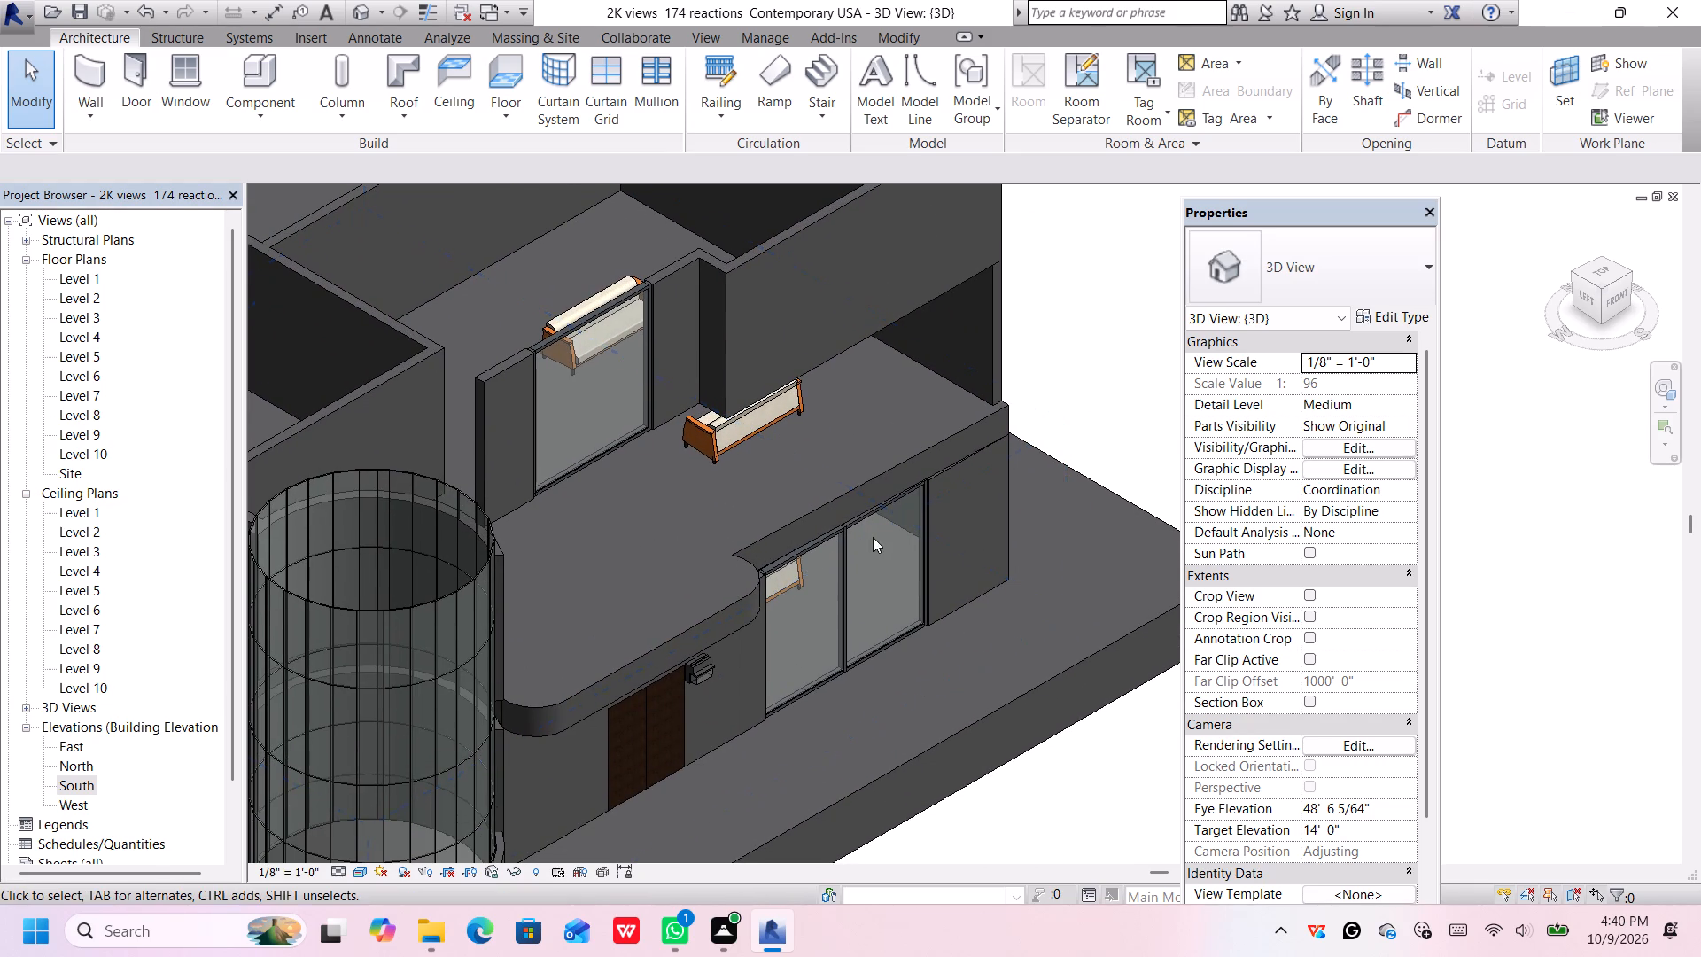
pyautogui.scroll(-7, 868, 560)
pyautogui.scroll(-1, 819, 486)
pyautogui.scroll(2, 818, 486)
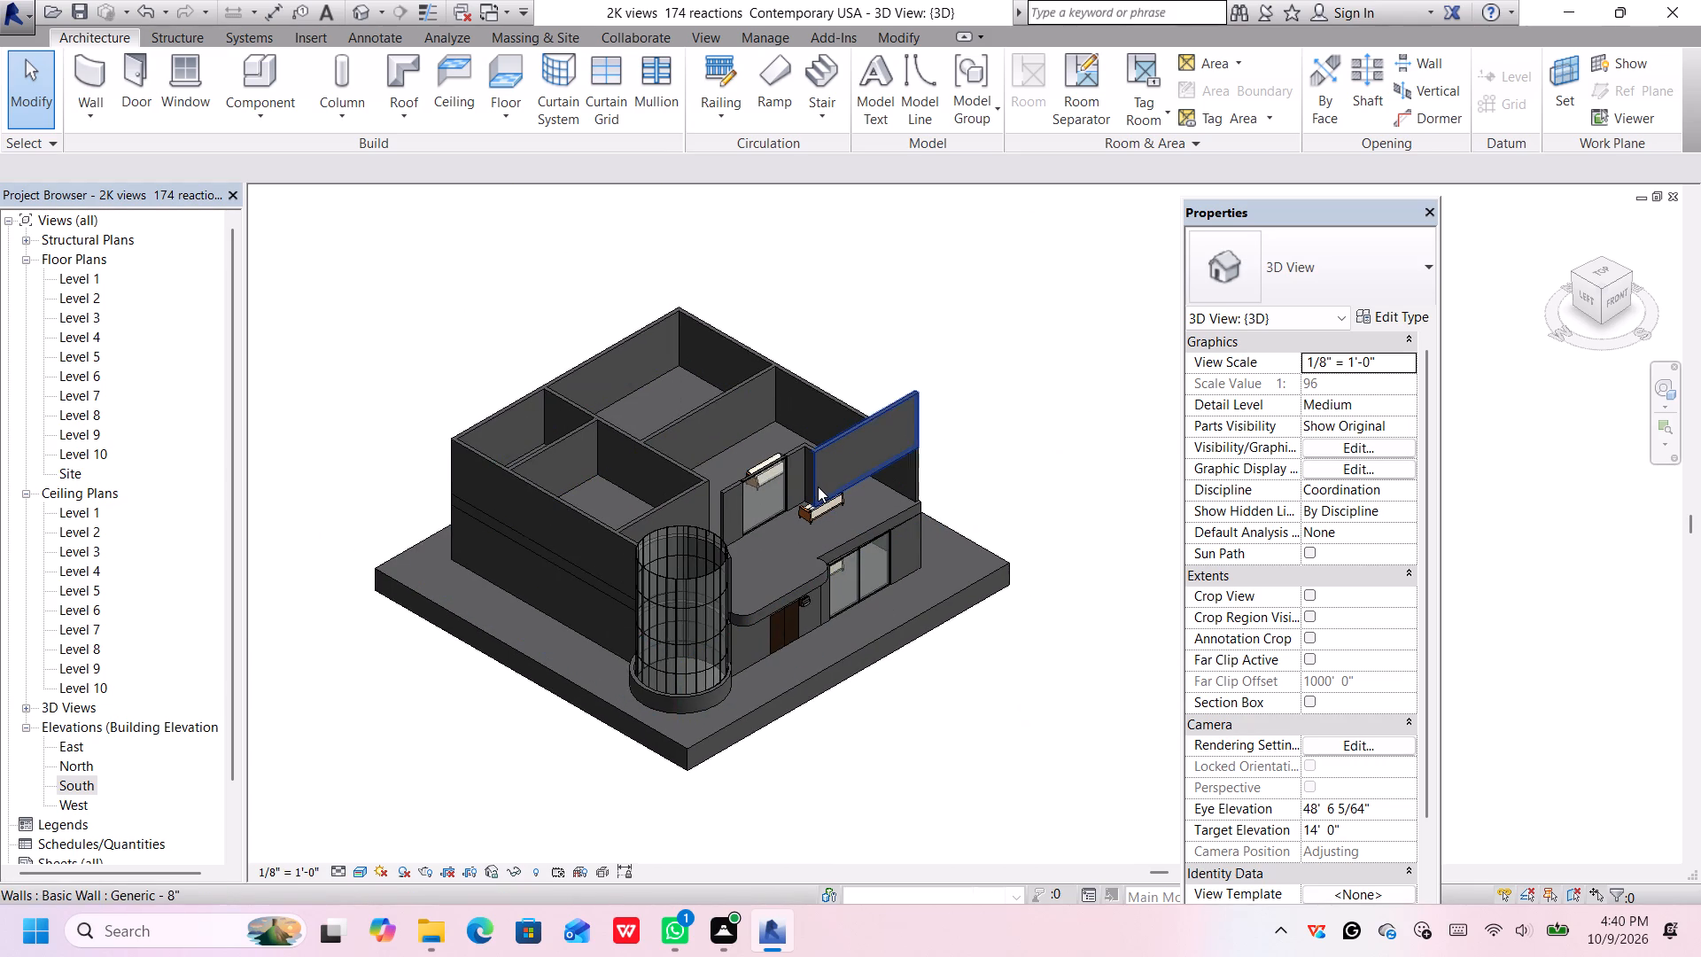
pyautogui.scroll(5, 818, 486)
# Set the base constraint of the four upper front walls and the storefront curtain wall between them to Level 2.
pyautogui.click(818, 484)
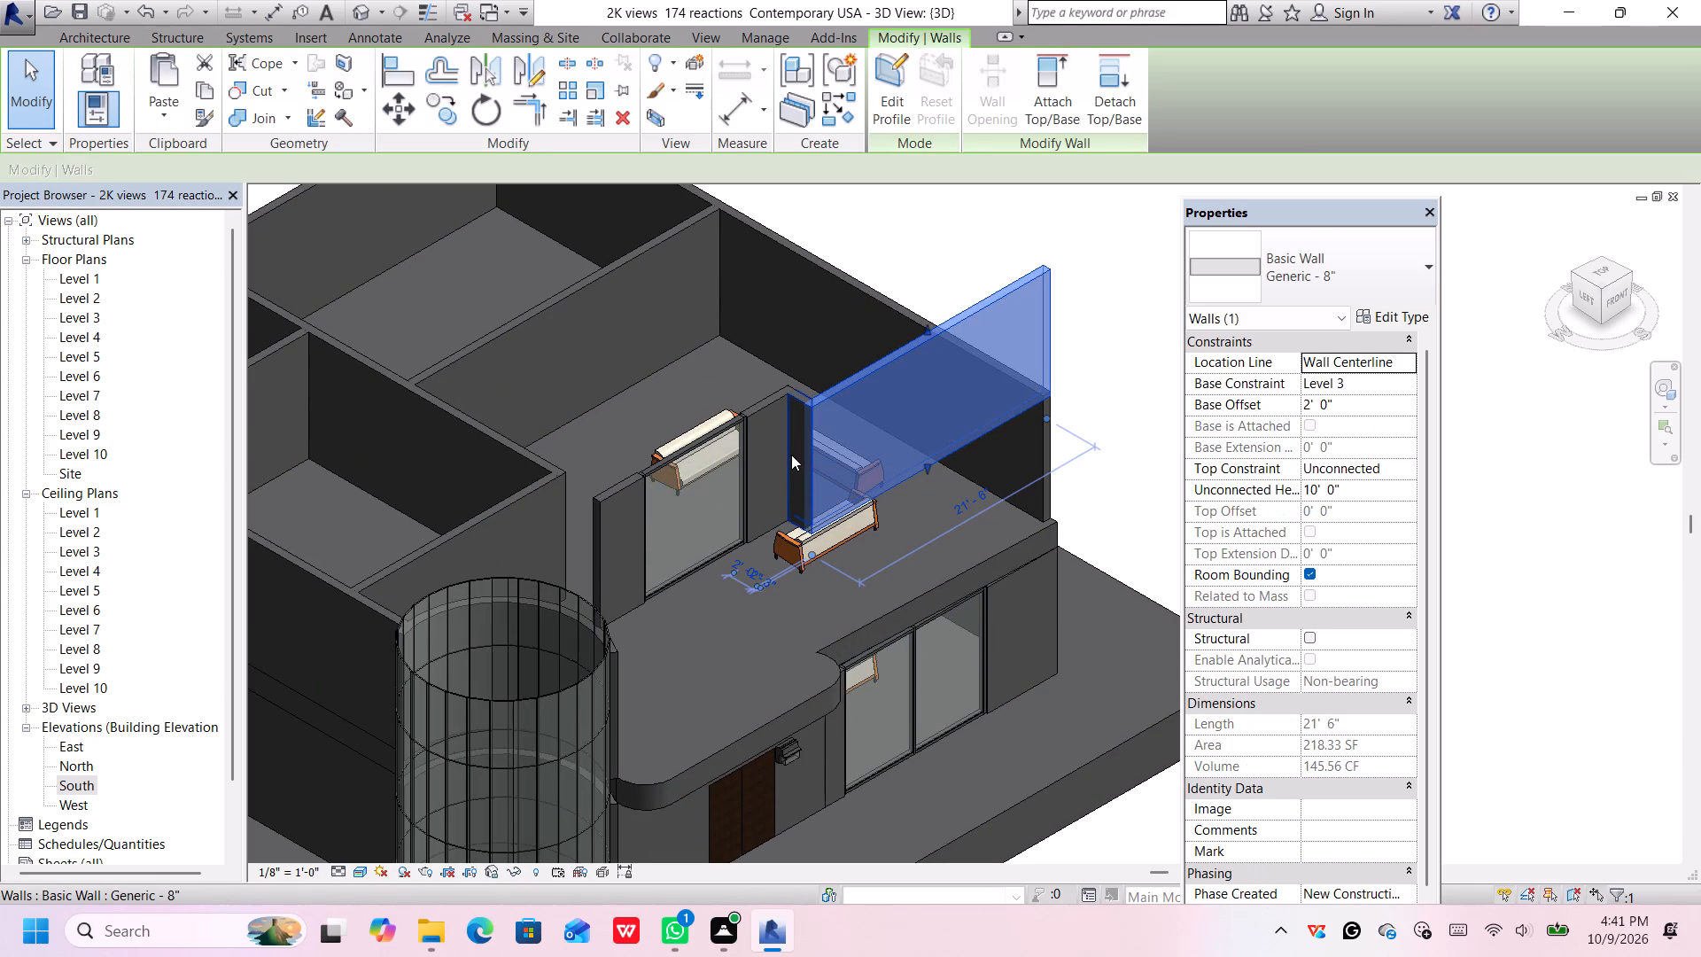
pyautogui.scroll(3, 773, 456)
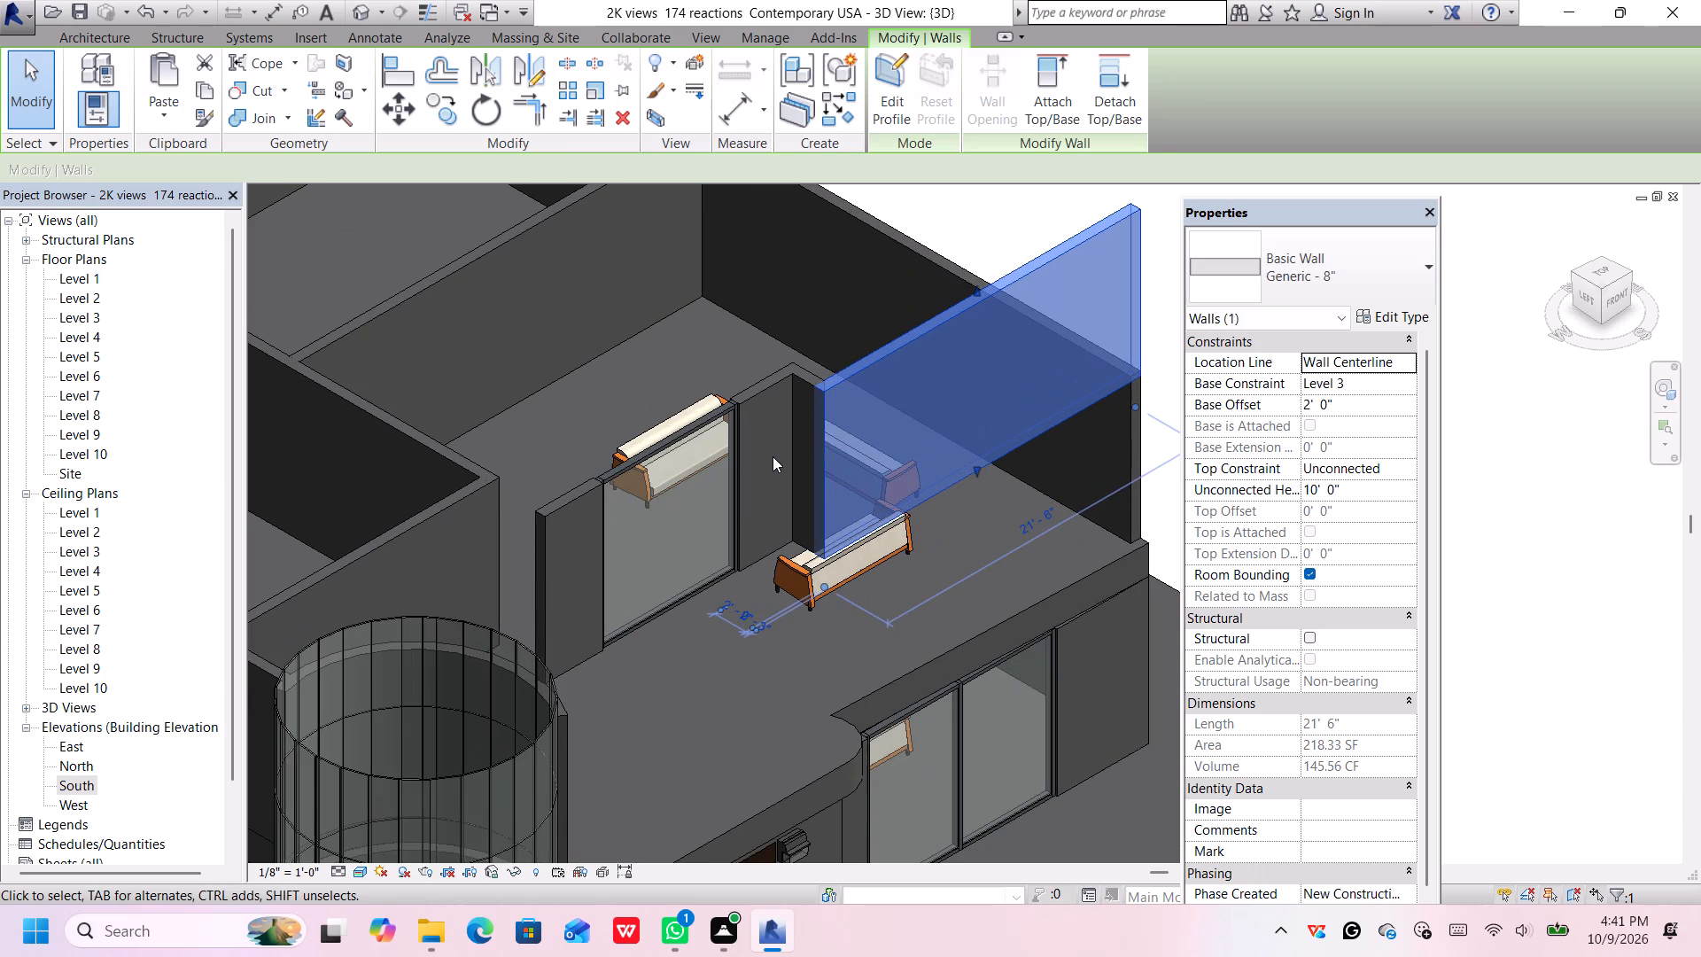
pyautogui.scroll(2, 773, 455)
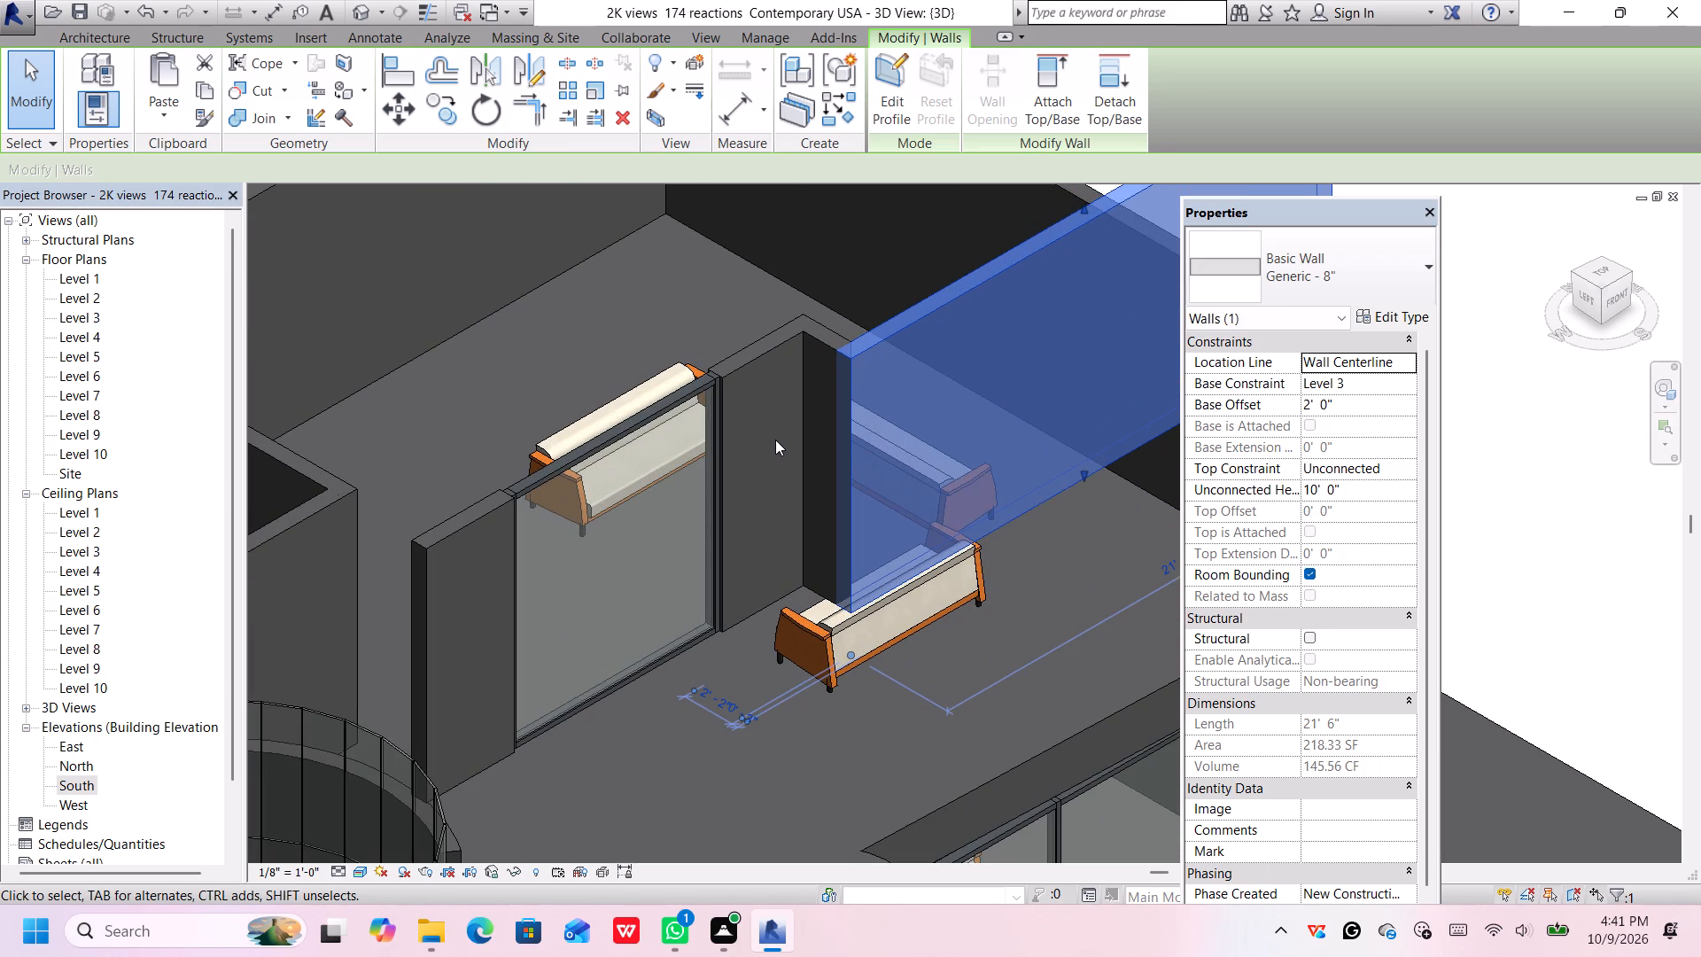
pyautogui.keyDown('ctrl'); pyautogui.click(827, 339); pyautogui.keyUp('ctrl')
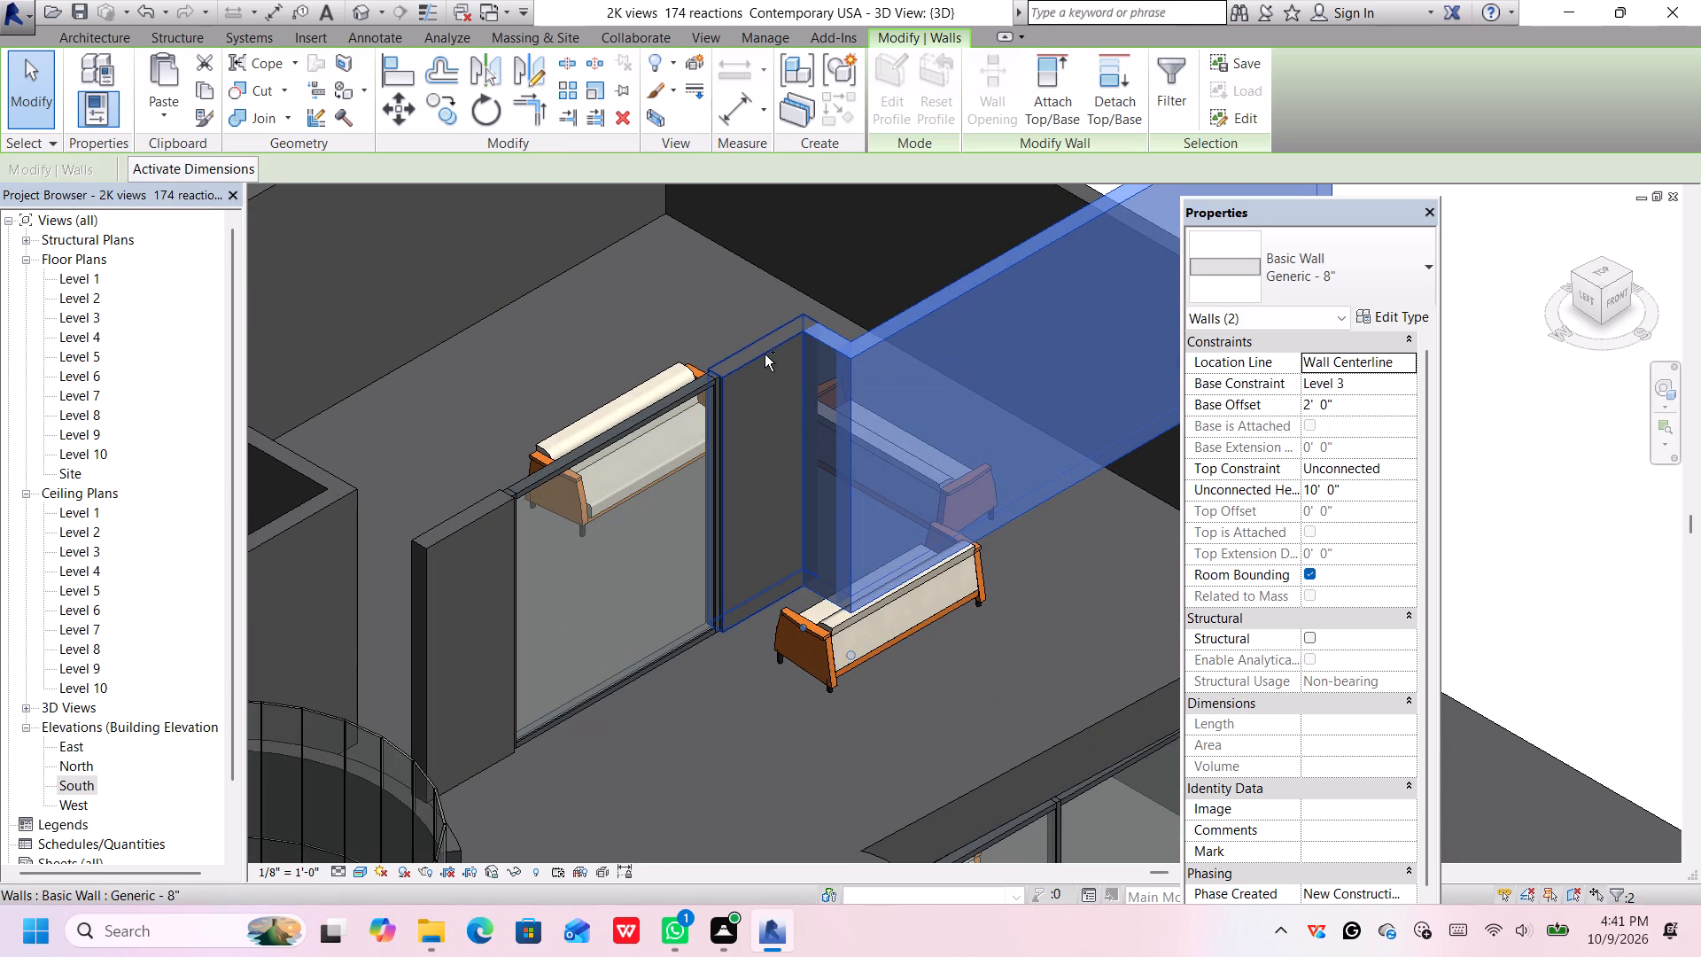
pyautogui.keyDown('ctrl'); pyautogui.click(765, 354); pyautogui.keyUp('ctrl')
pyautogui.keyDown('ctrl'); pyautogui.click(462, 524); pyautogui.keyUp('ctrl')
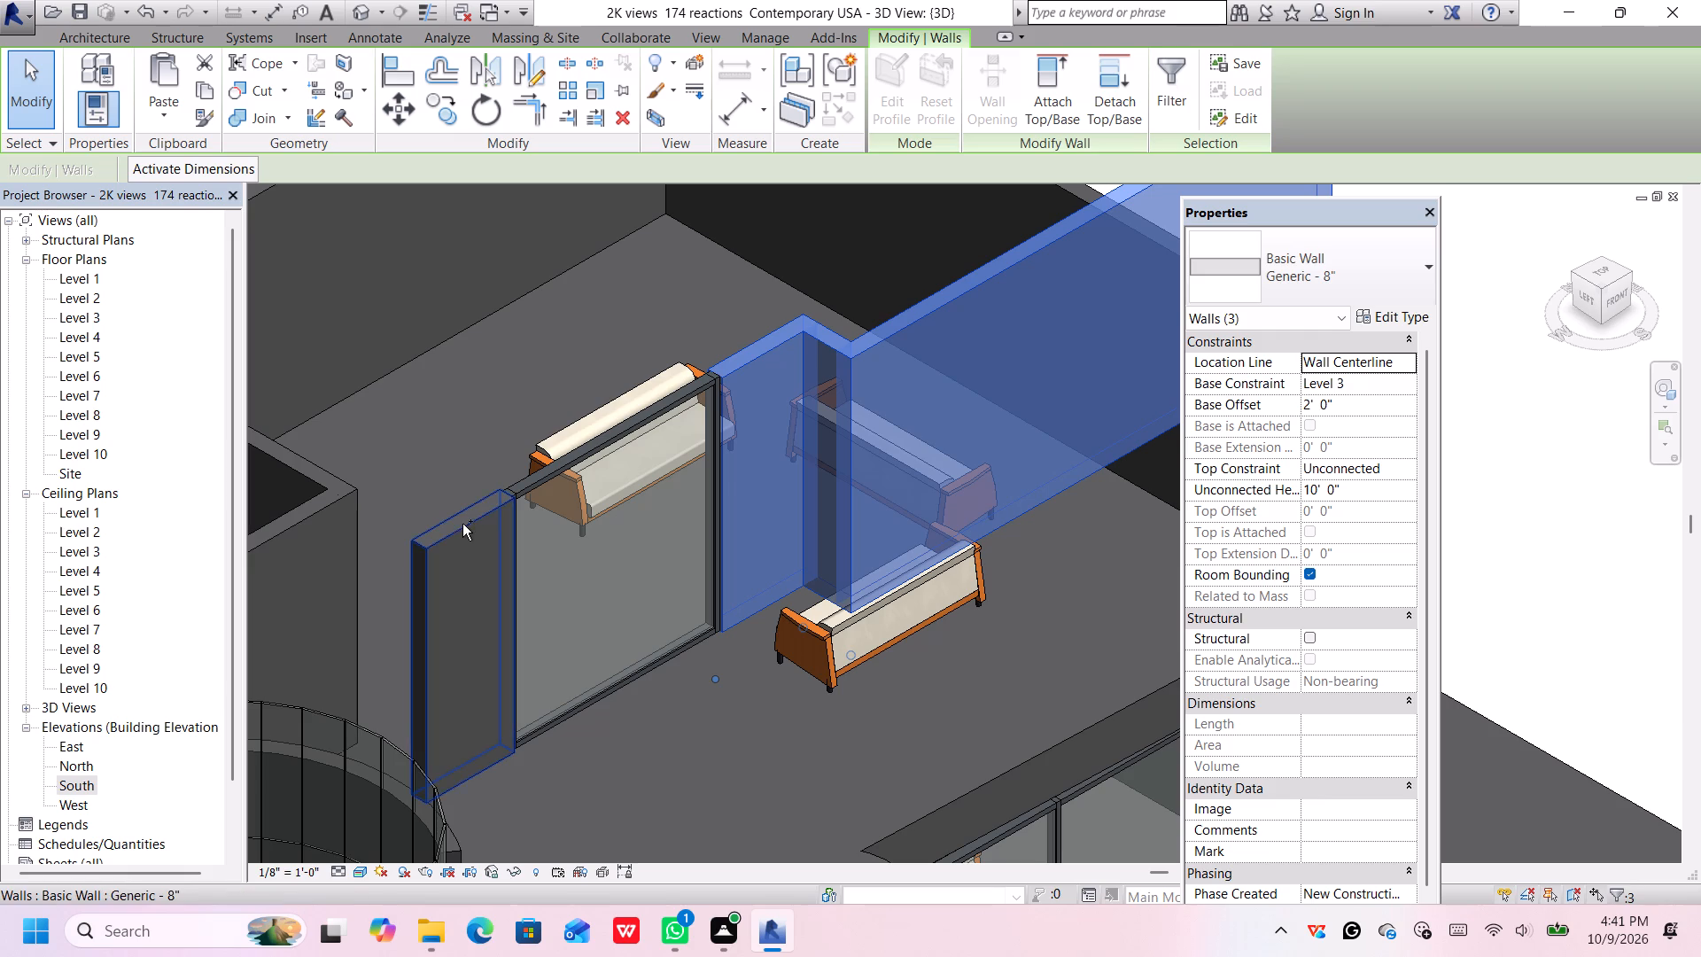
pyautogui.keyDown('ctrl'); pyautogui.click(541, 475); pyautogui.keyUp('ctrl')
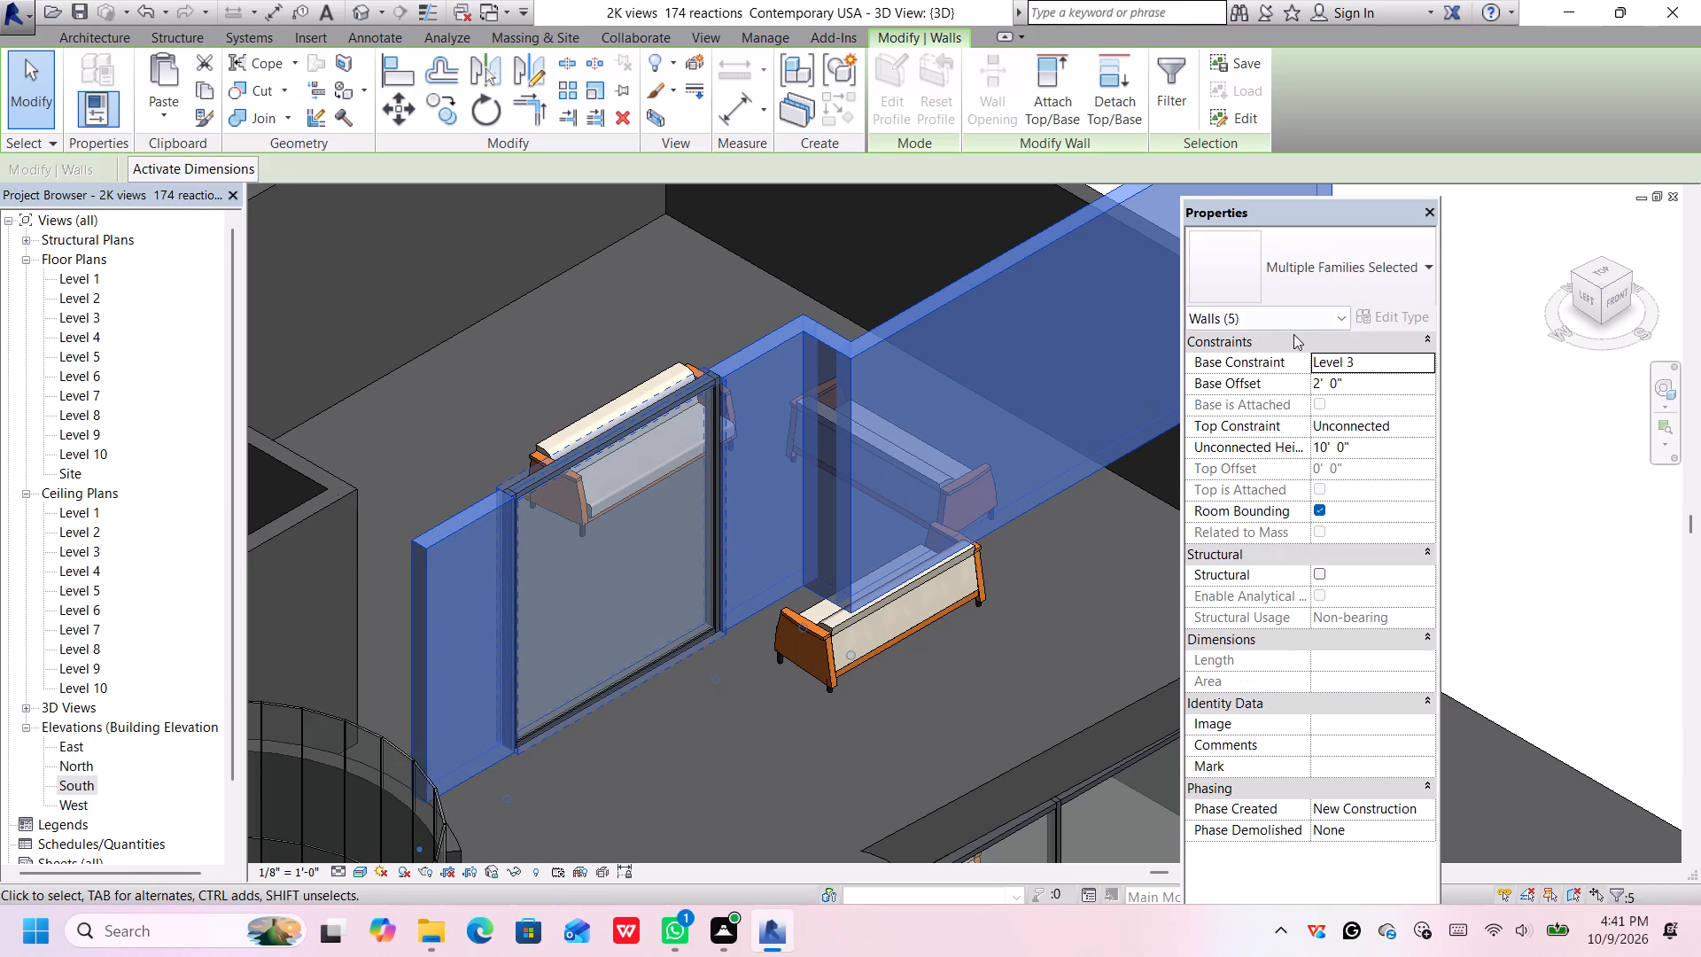
pyautogui.scroll(-4, 1298, 341)
pyautogui.click(1365, 365)
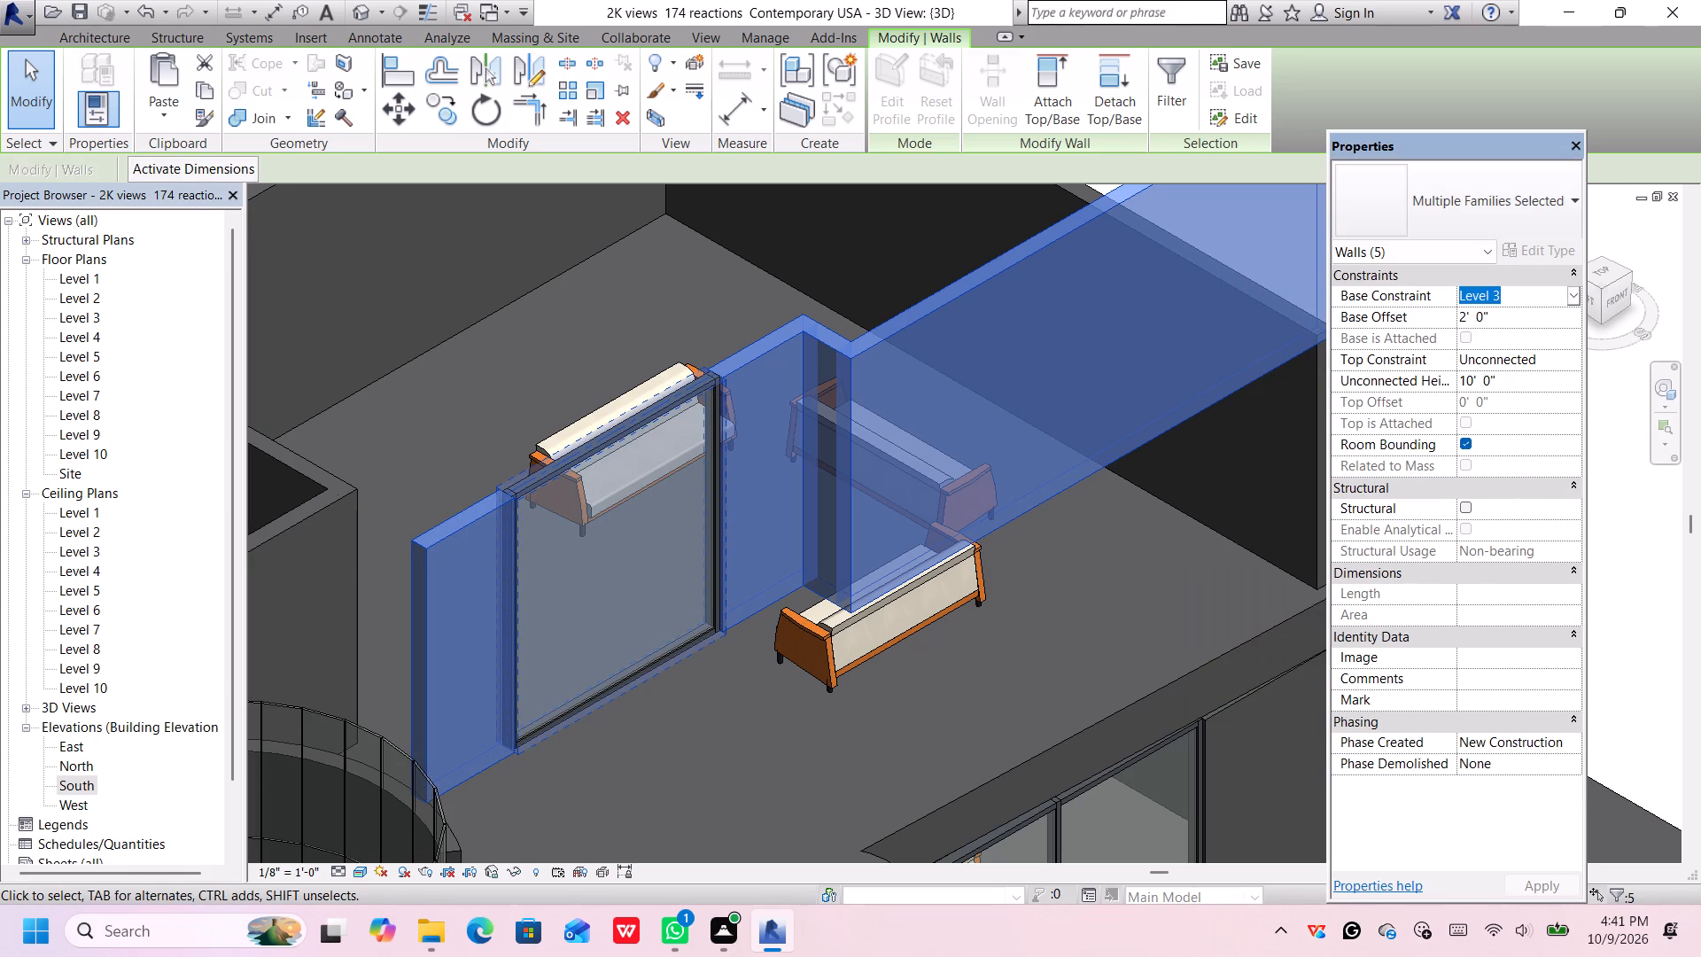
pyautogui.click(1573, 295)
pyautogui.click(1534, 336)
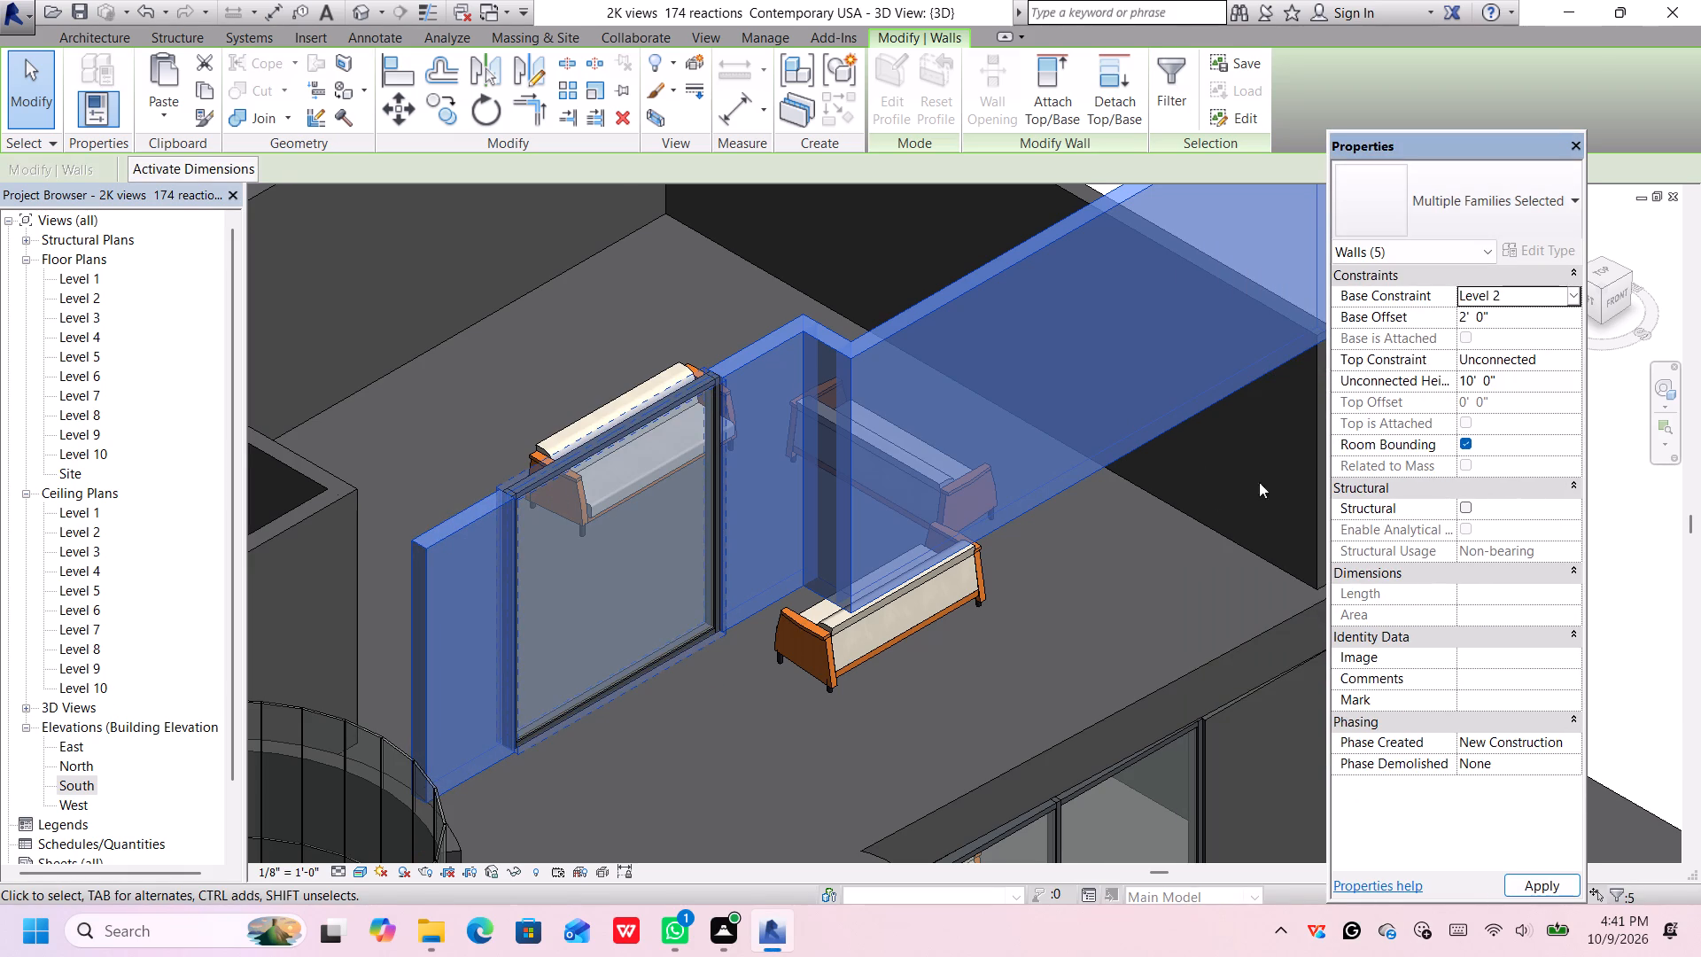
pyautogui.scroll(-3, 1184, 533)
pyautogui.moveTo(1167, 533); pyautogui.dragTo(1053, 450, button='middle')
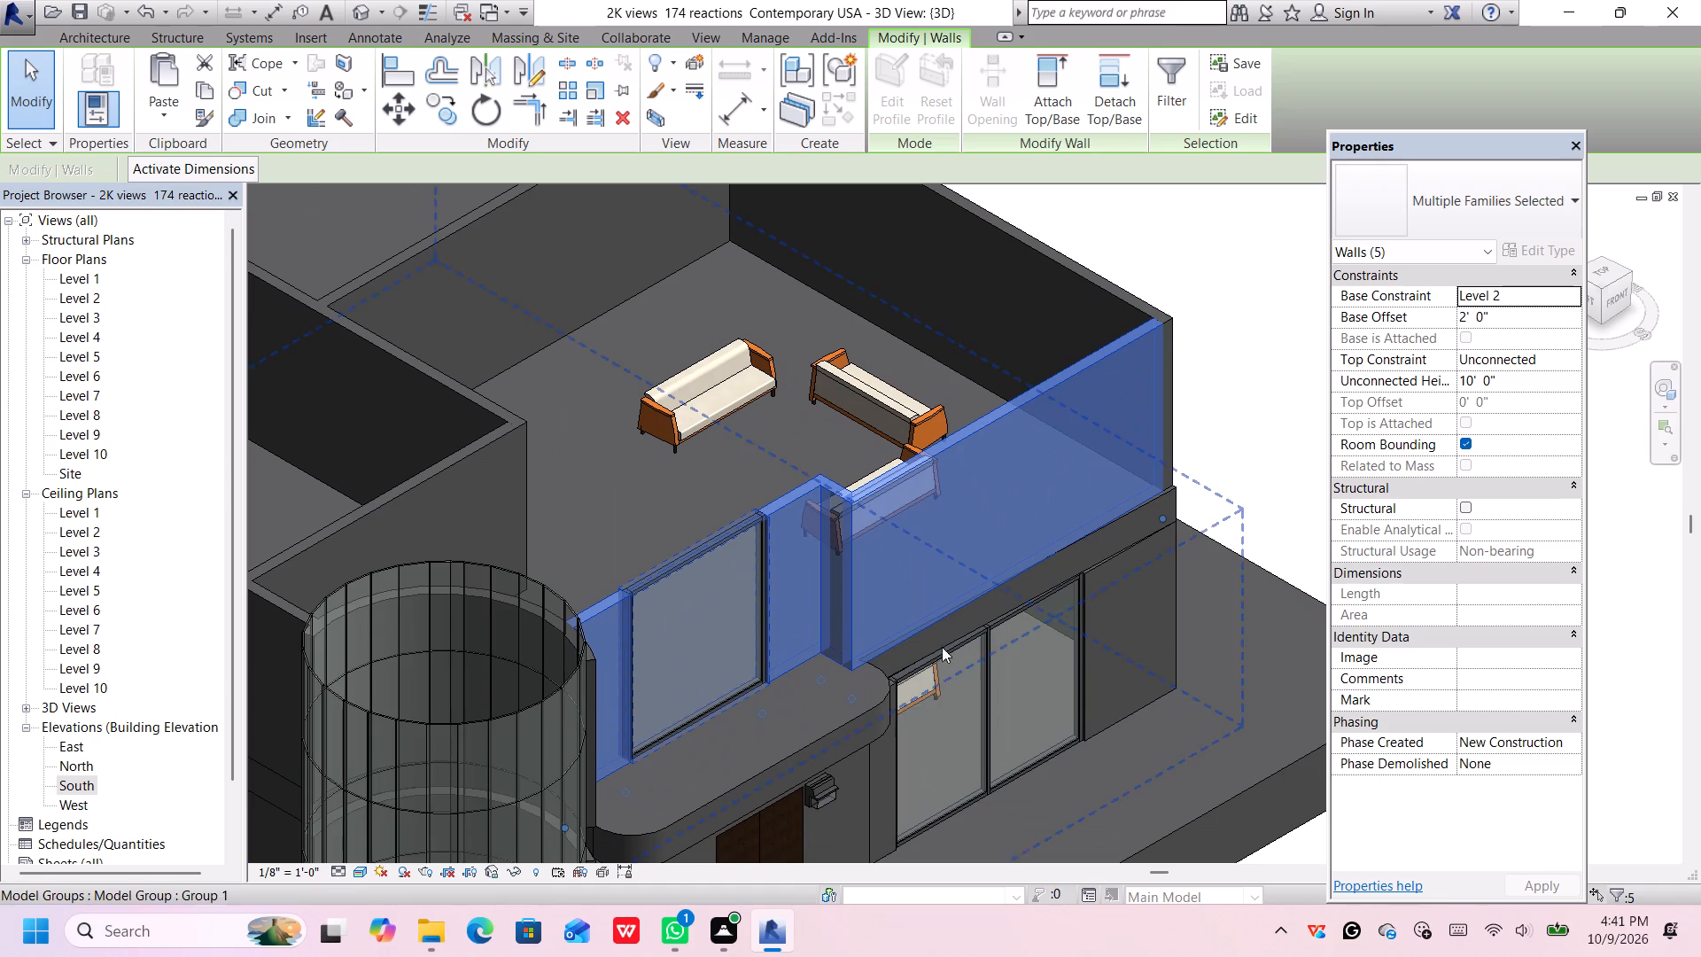
pyautogui.scroll(1, 812, 663)
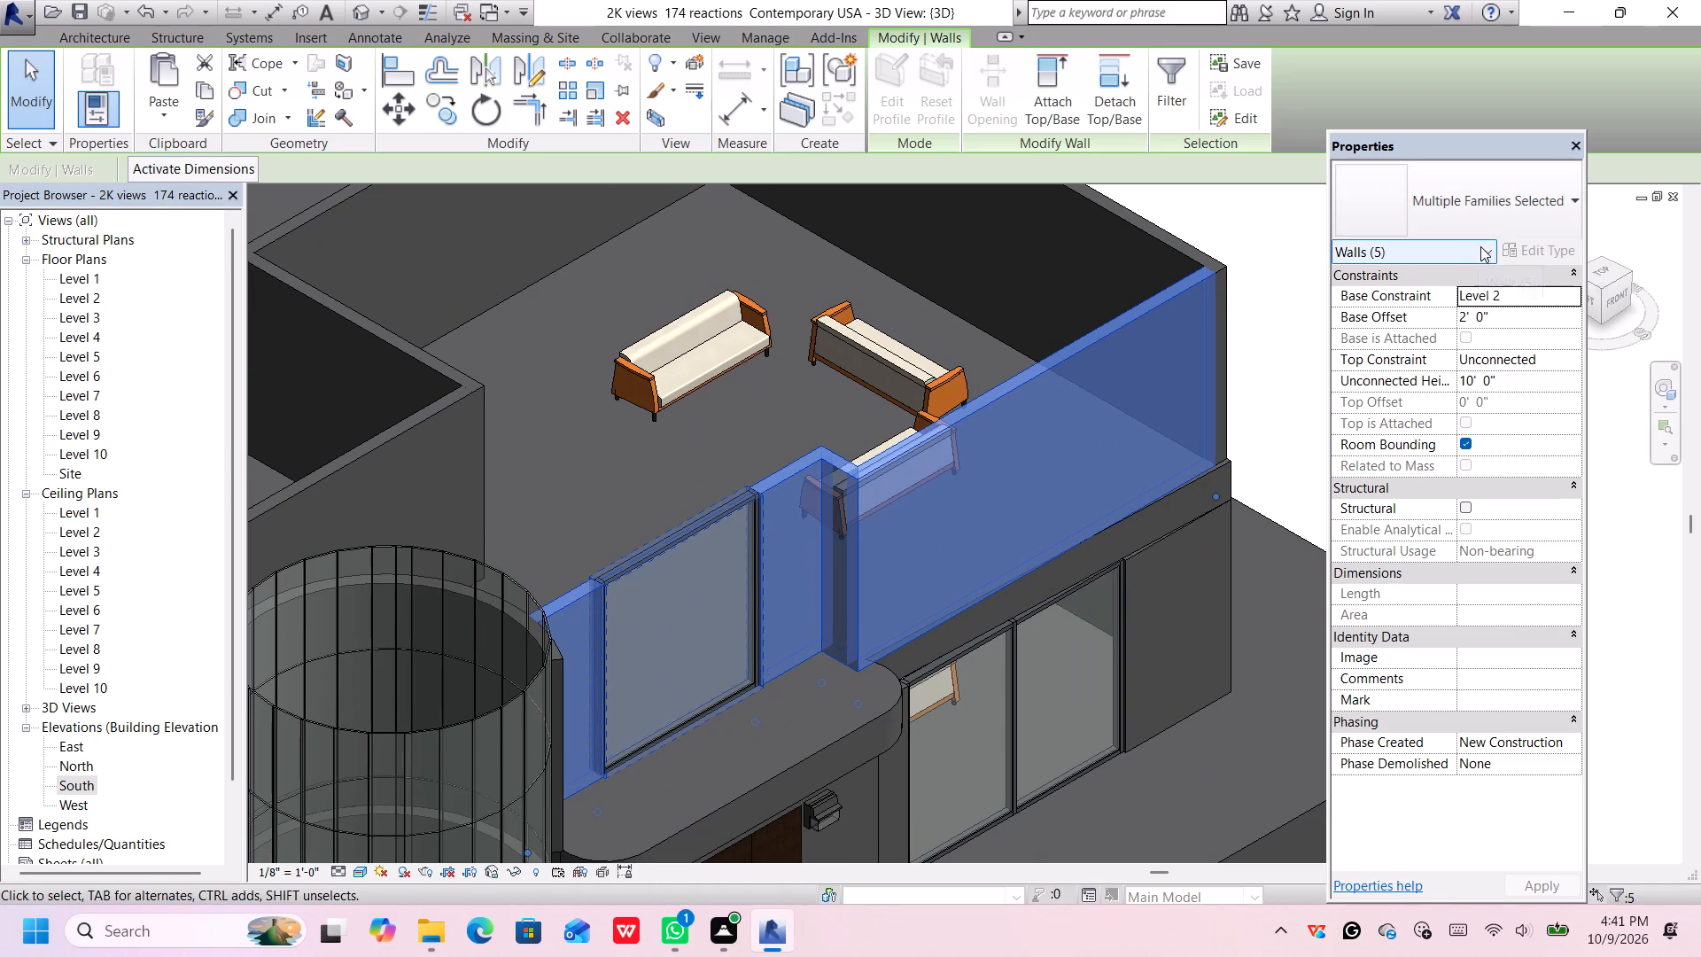
pyautogui.click(666, 588)
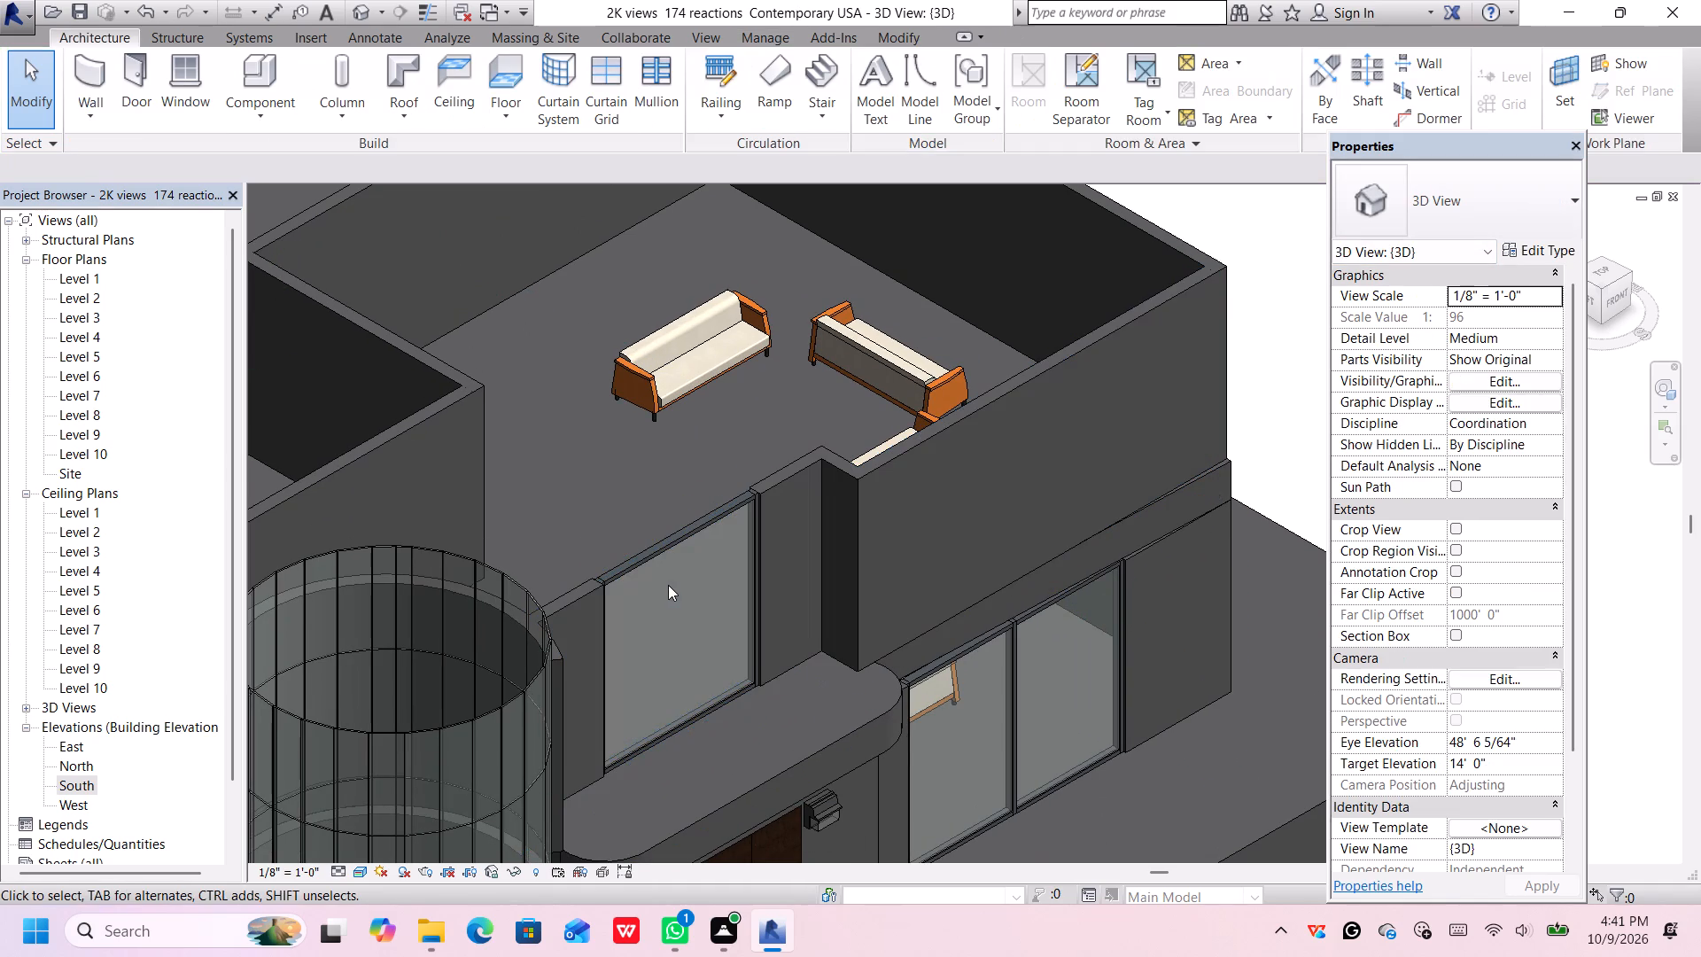
# Duplicate the upper curtain wall's type as Storefront 2 and set its vertical grid spacing to 6' 0".
pyautogui.click(663, 558)
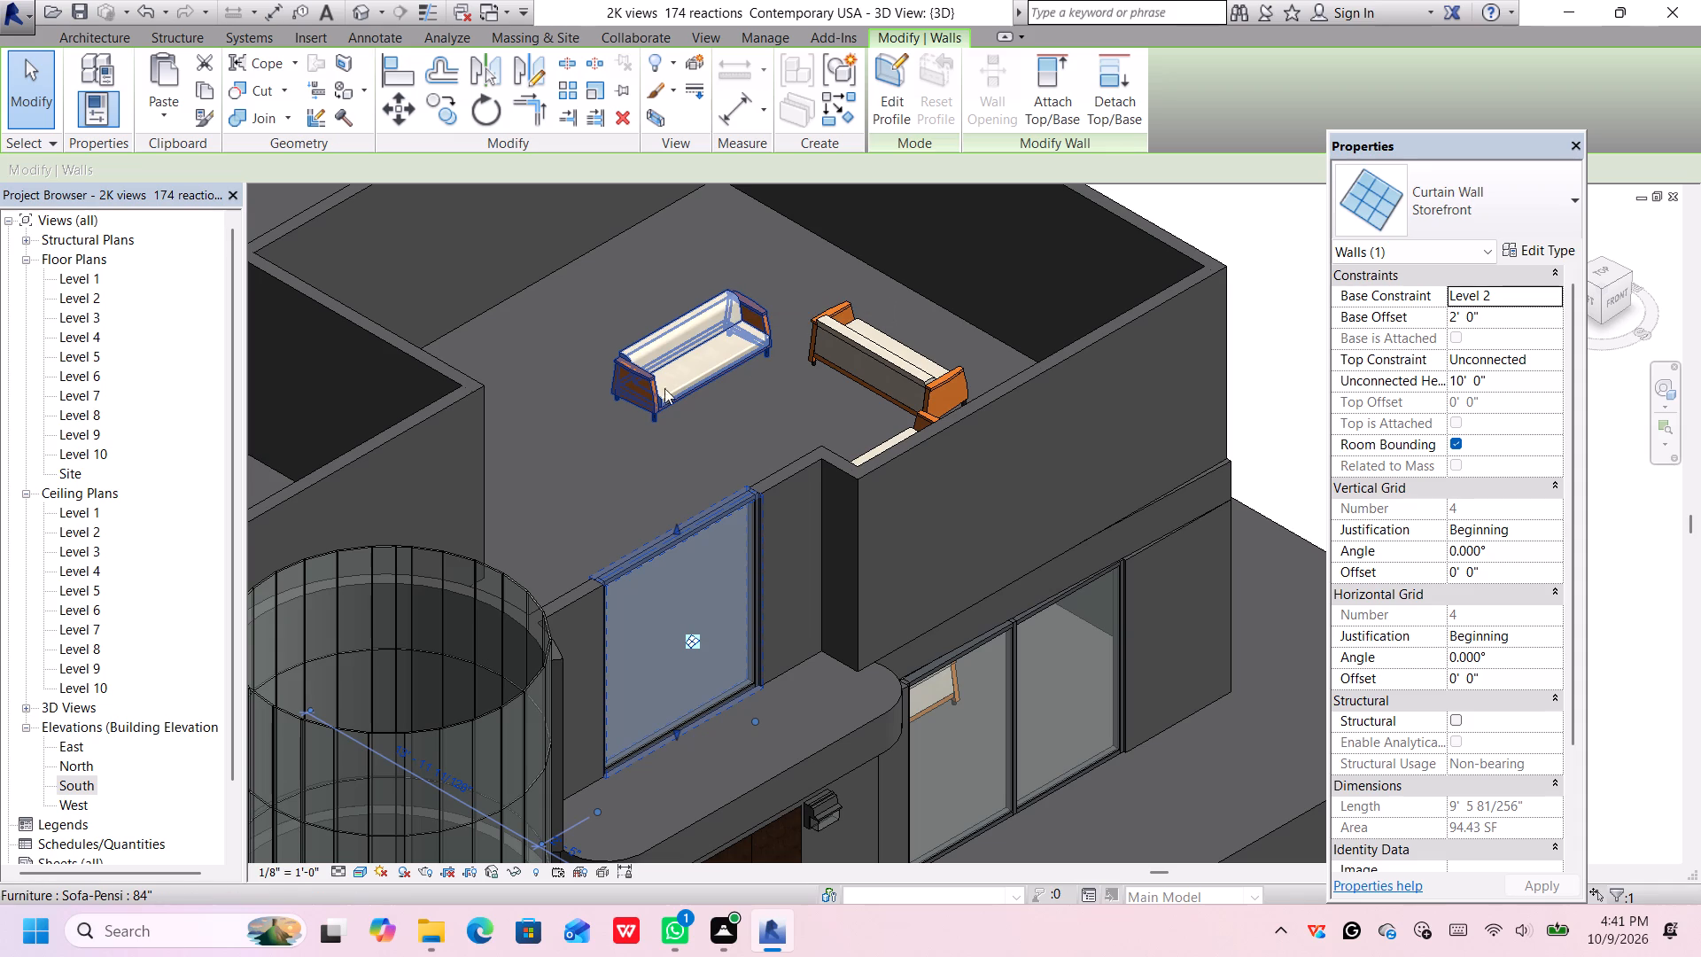
pyautogui.click(1521, 253)
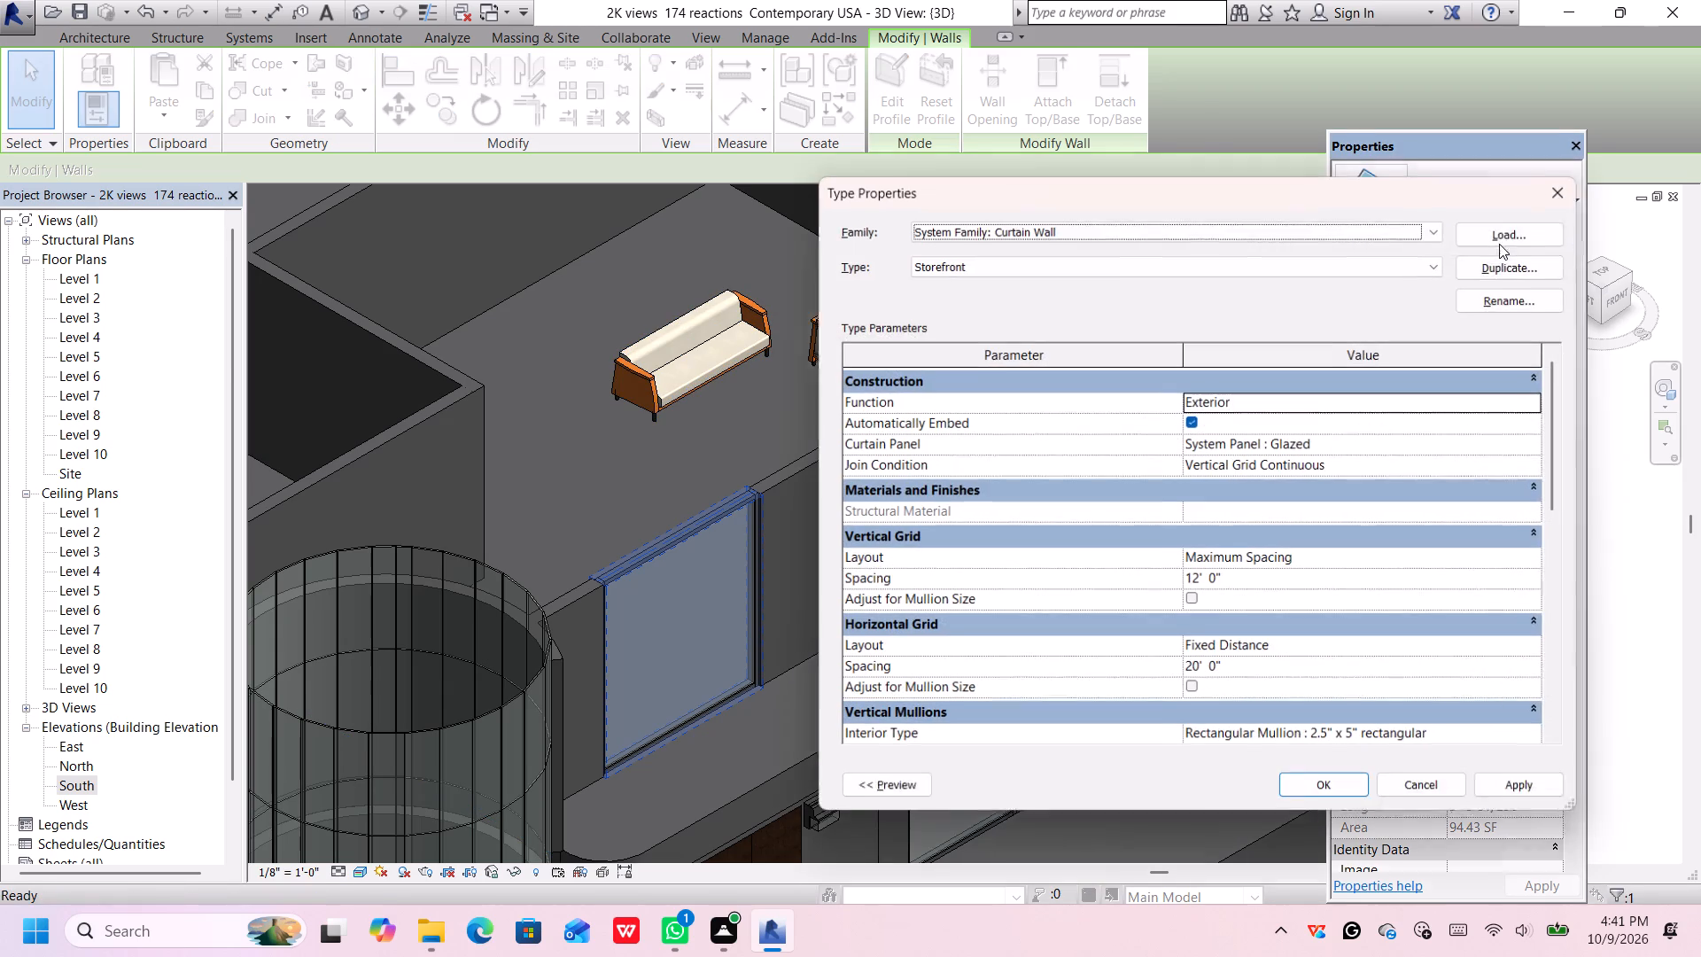
pyautogui.click(1489, 264)
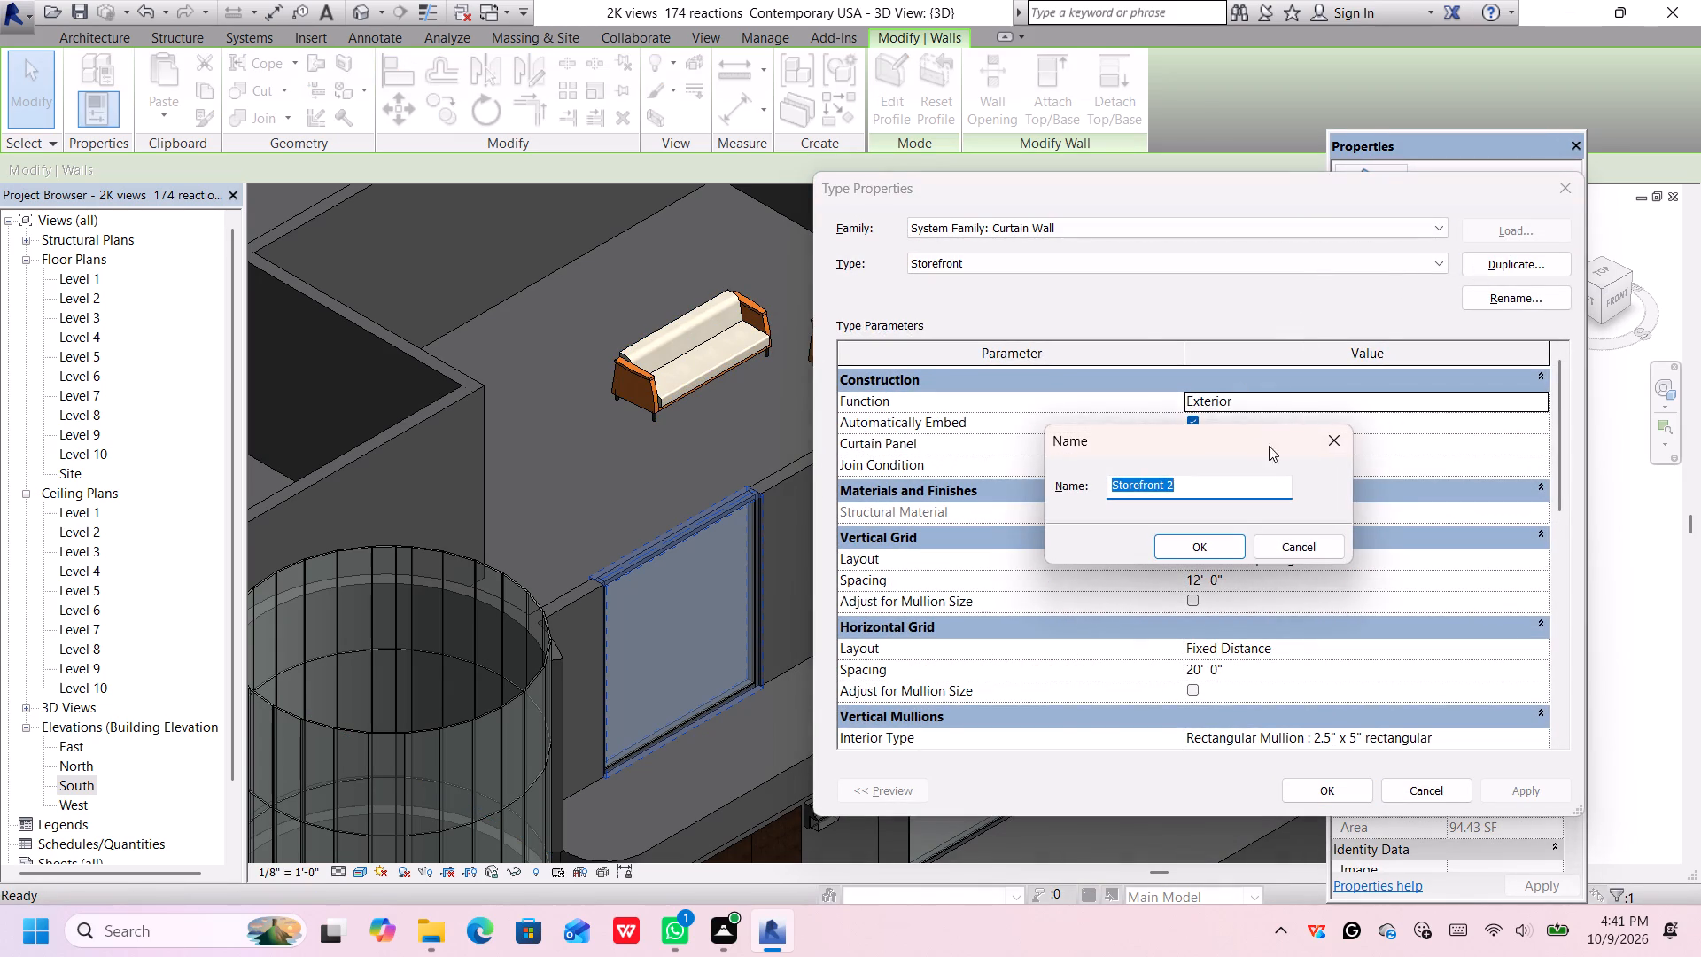
pyautogui.click(1221, 546)
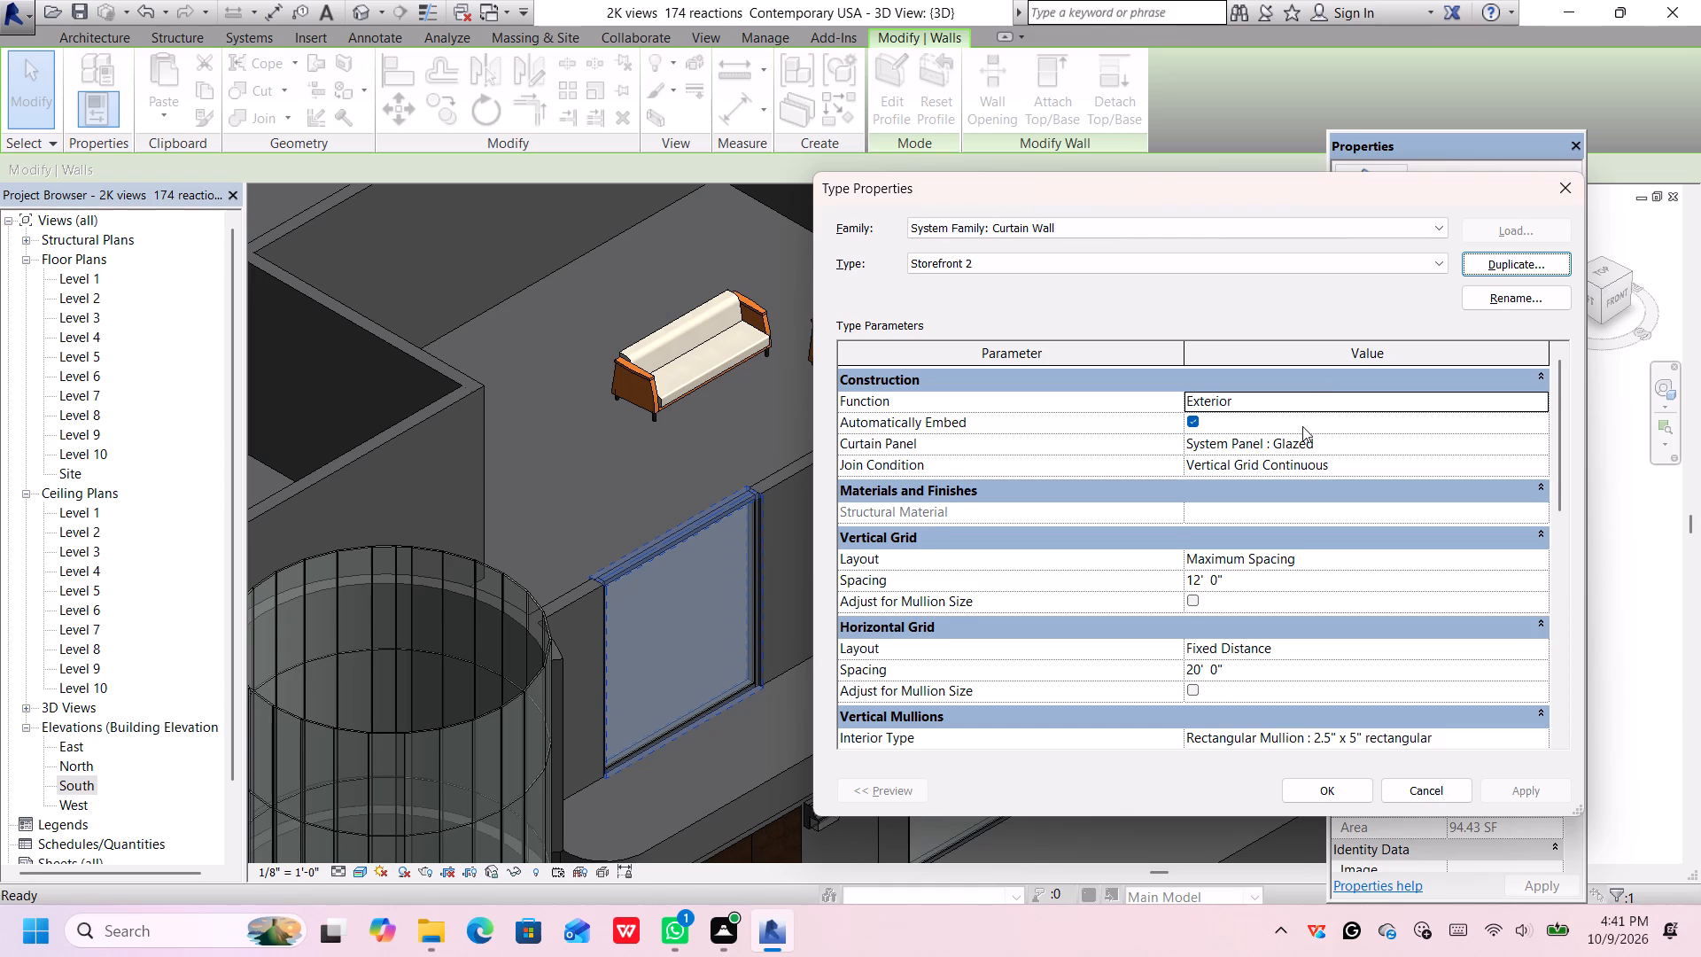
pyautogui.scroll(1, 1302, 432)
pyautogui.scroll(-1, 1301, 453)
pyautogui.click(1247, 529)
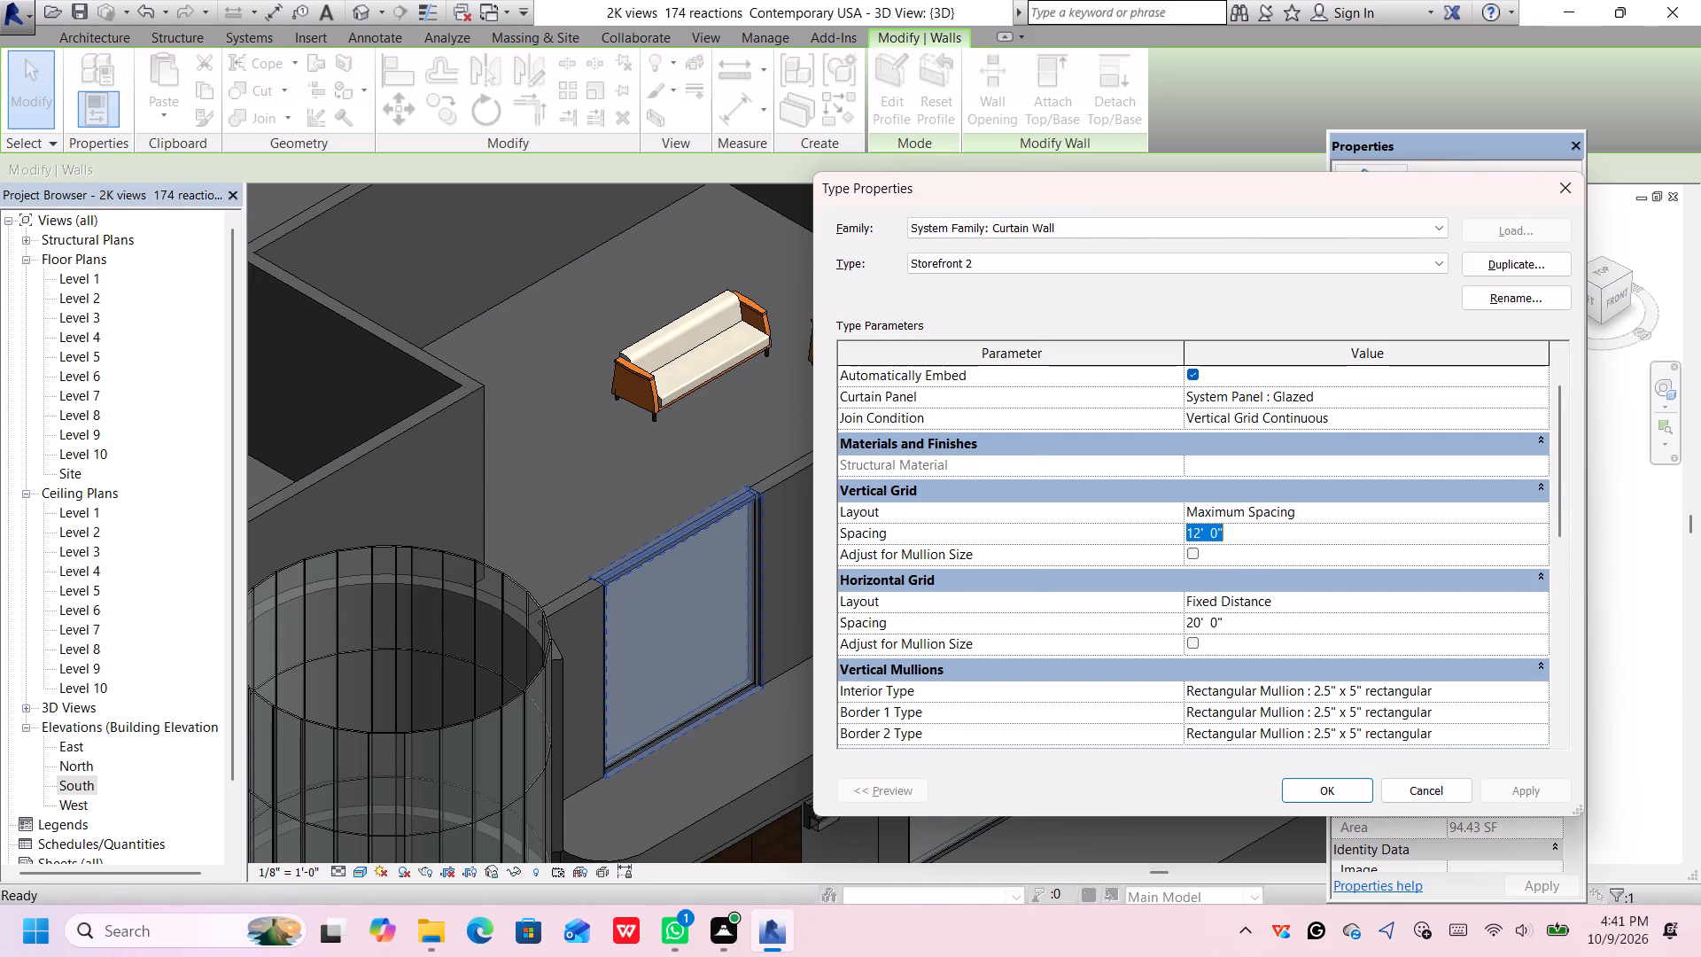
pyautogui.press('BackSpace')
pyautogui.write("6'")
pyautogui.press('Return')
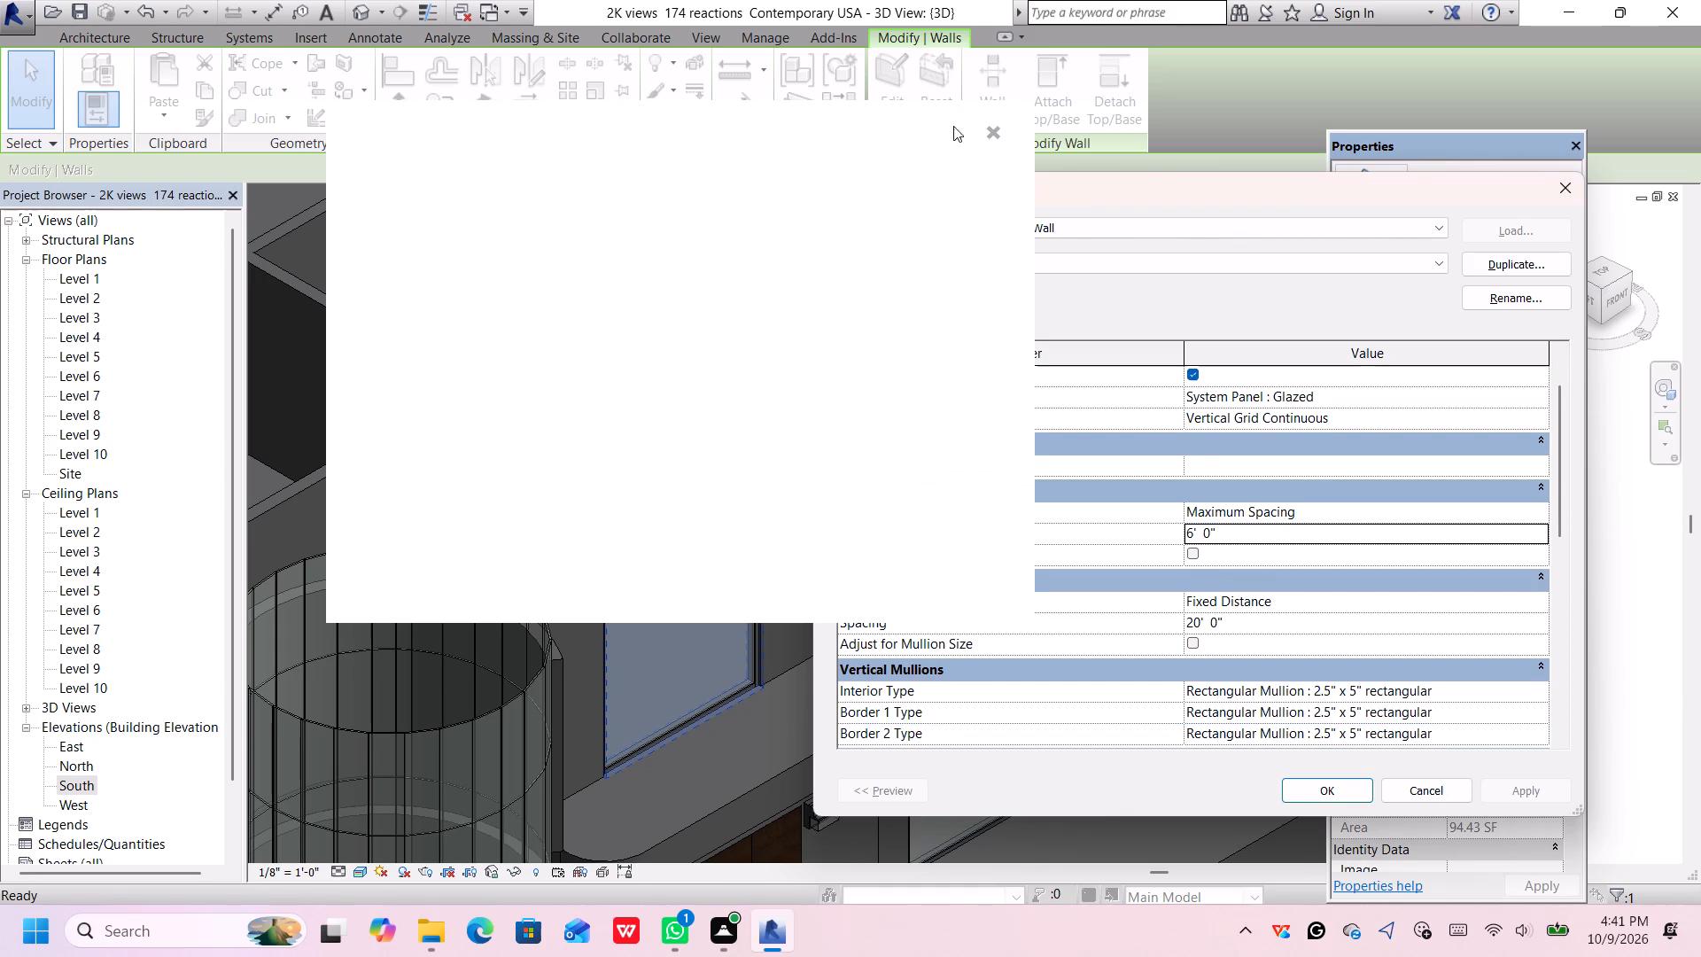
pyautogui.click(993, 127)
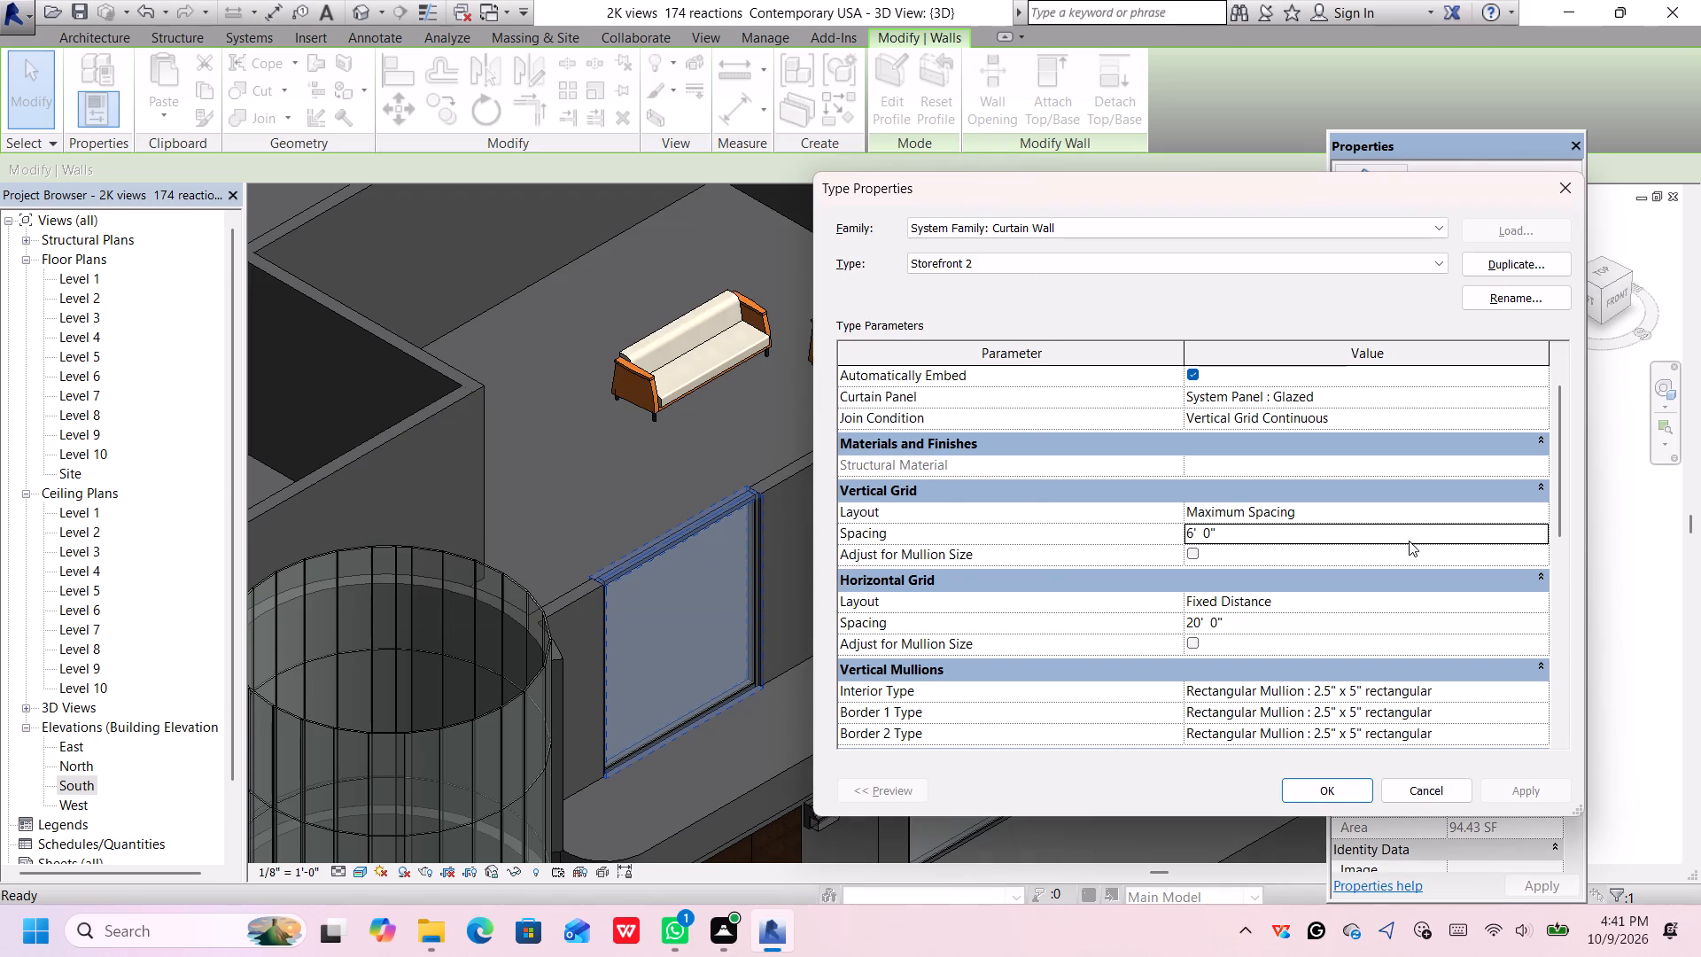
pyautogui.click(1329, 791)
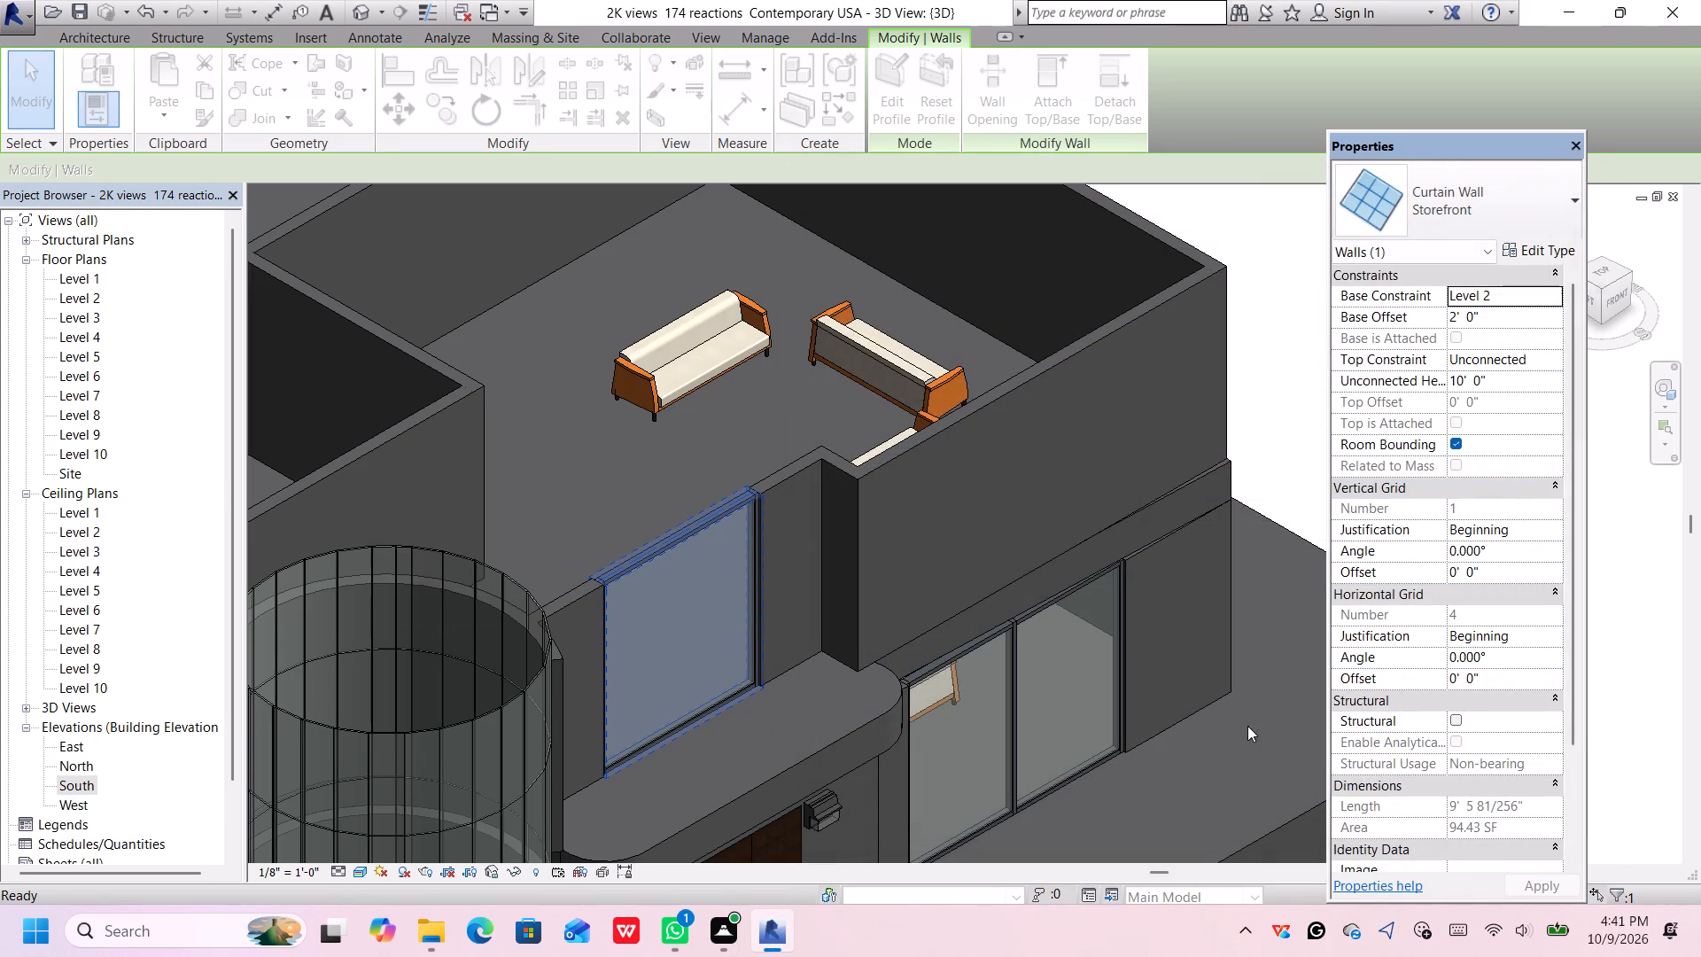
pyautogui.scroll(-3, 1114, 590)
pyautogui.moveTo(1116, 696); pyautogui.dragTo(989, 505, button='middle')
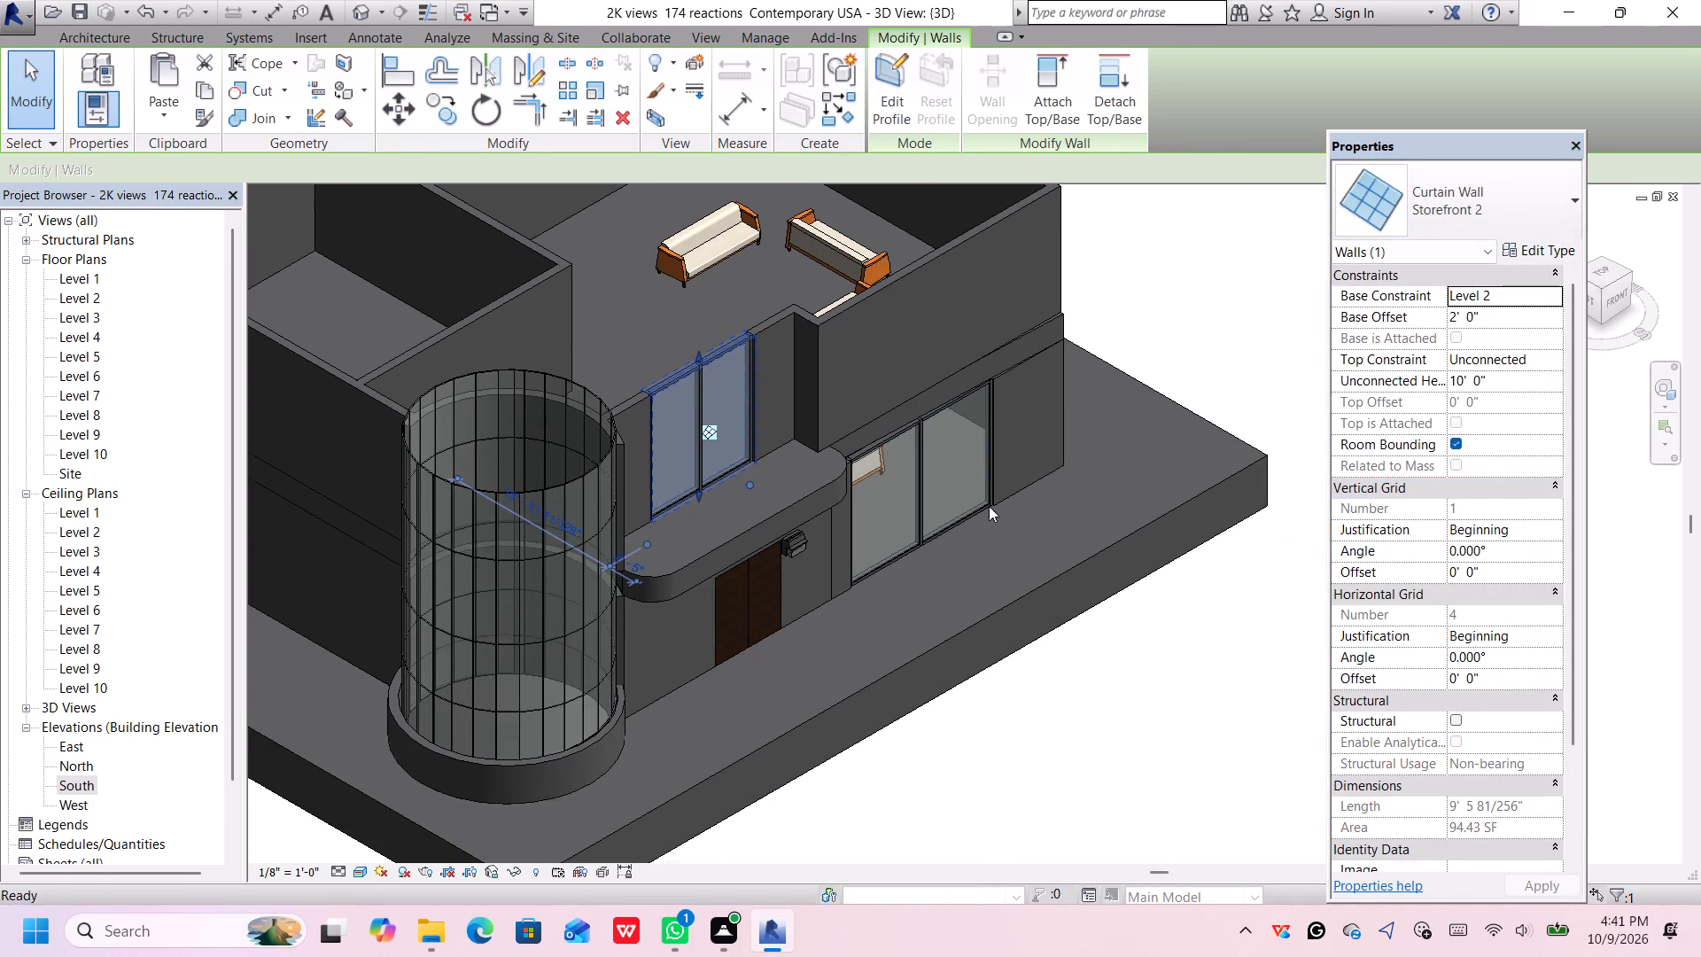
pyautogui.click(1086, 779)
# Inspect the front facade in 3D from several angles, checking the upper walls and glazing against the ground floor.
pyautogui.moveTo(1125, 701); pyautogui.dragTo(1115, 749, button='middle')
pyautogui.scroll(-1, 1115, 747)
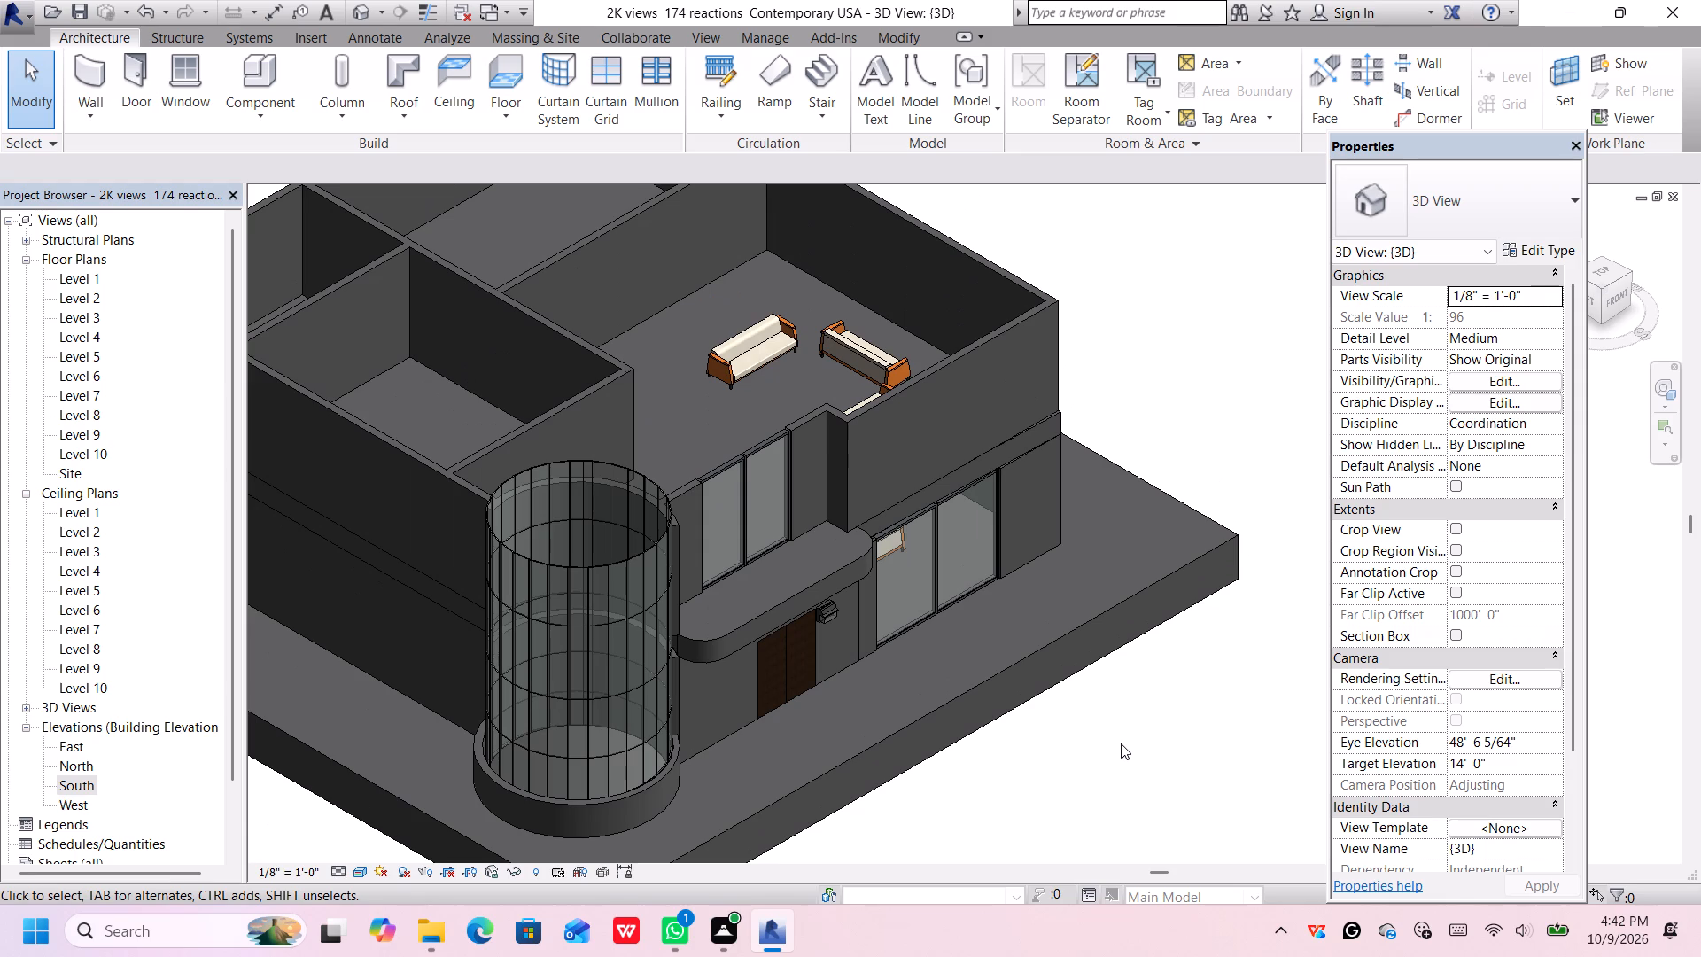
pyautogui.scroll(1, 1189, 687)
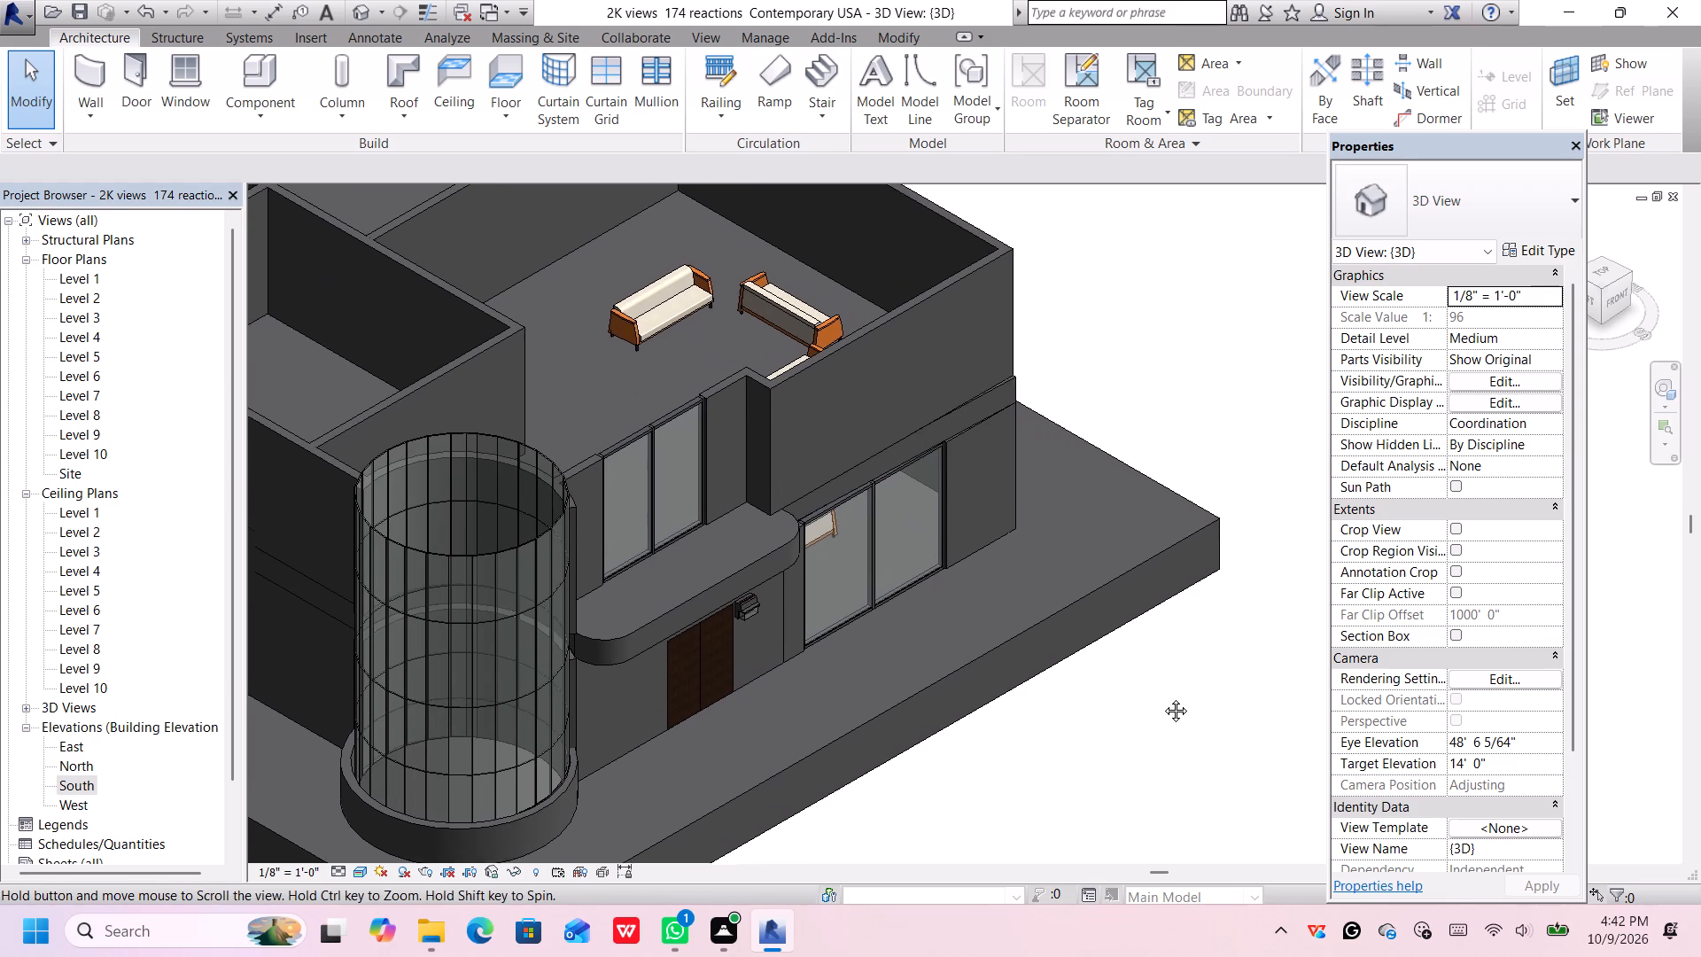
pyautogui.scroll(1, 1127, 650)
pyautogui.moveTo(1127, 650); pyautogui.dragTo(983, 514, button='middle')
pyautogui.scroll(2, 1007, 487)
pyautogui.scroll(-6, 1007, 487)
pyautogui.moveTo(987, 475); pyautogui.dragTo(988, 478, button='middle')
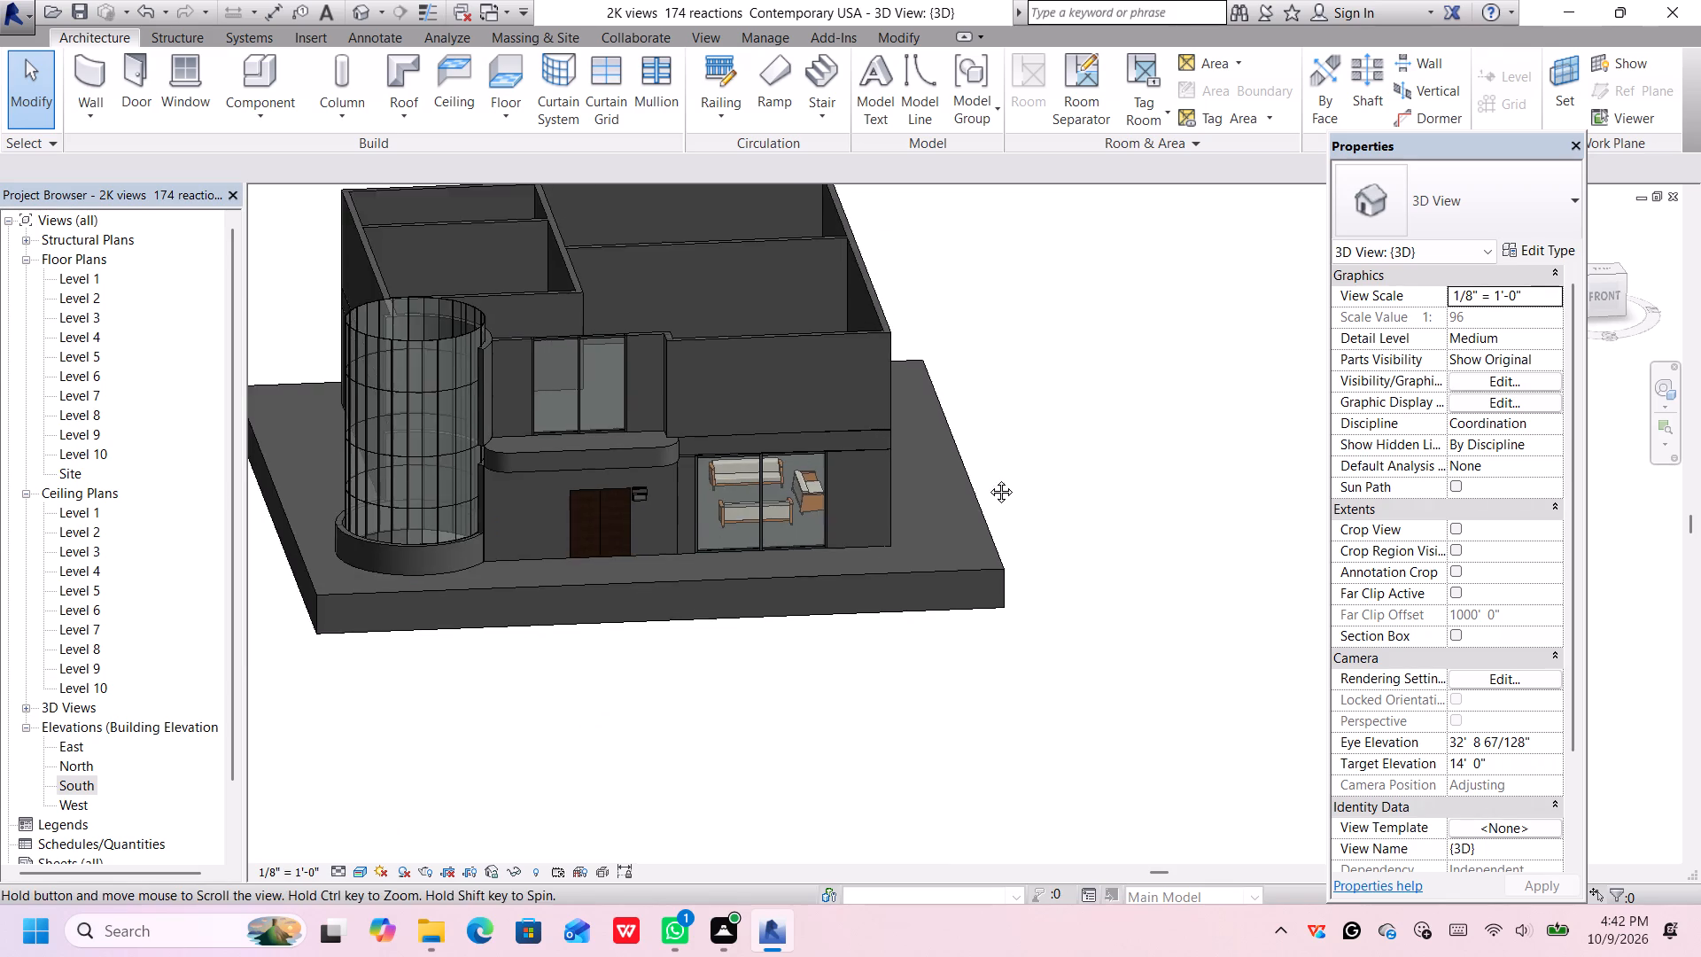
pyautogui.moveTo(988, 478); pyautogui.dragTo(1207, 615, button='middle')
pyautogui.moveTo(1204, 614); pyautogui.dragTo(1161, 513, button='middle')
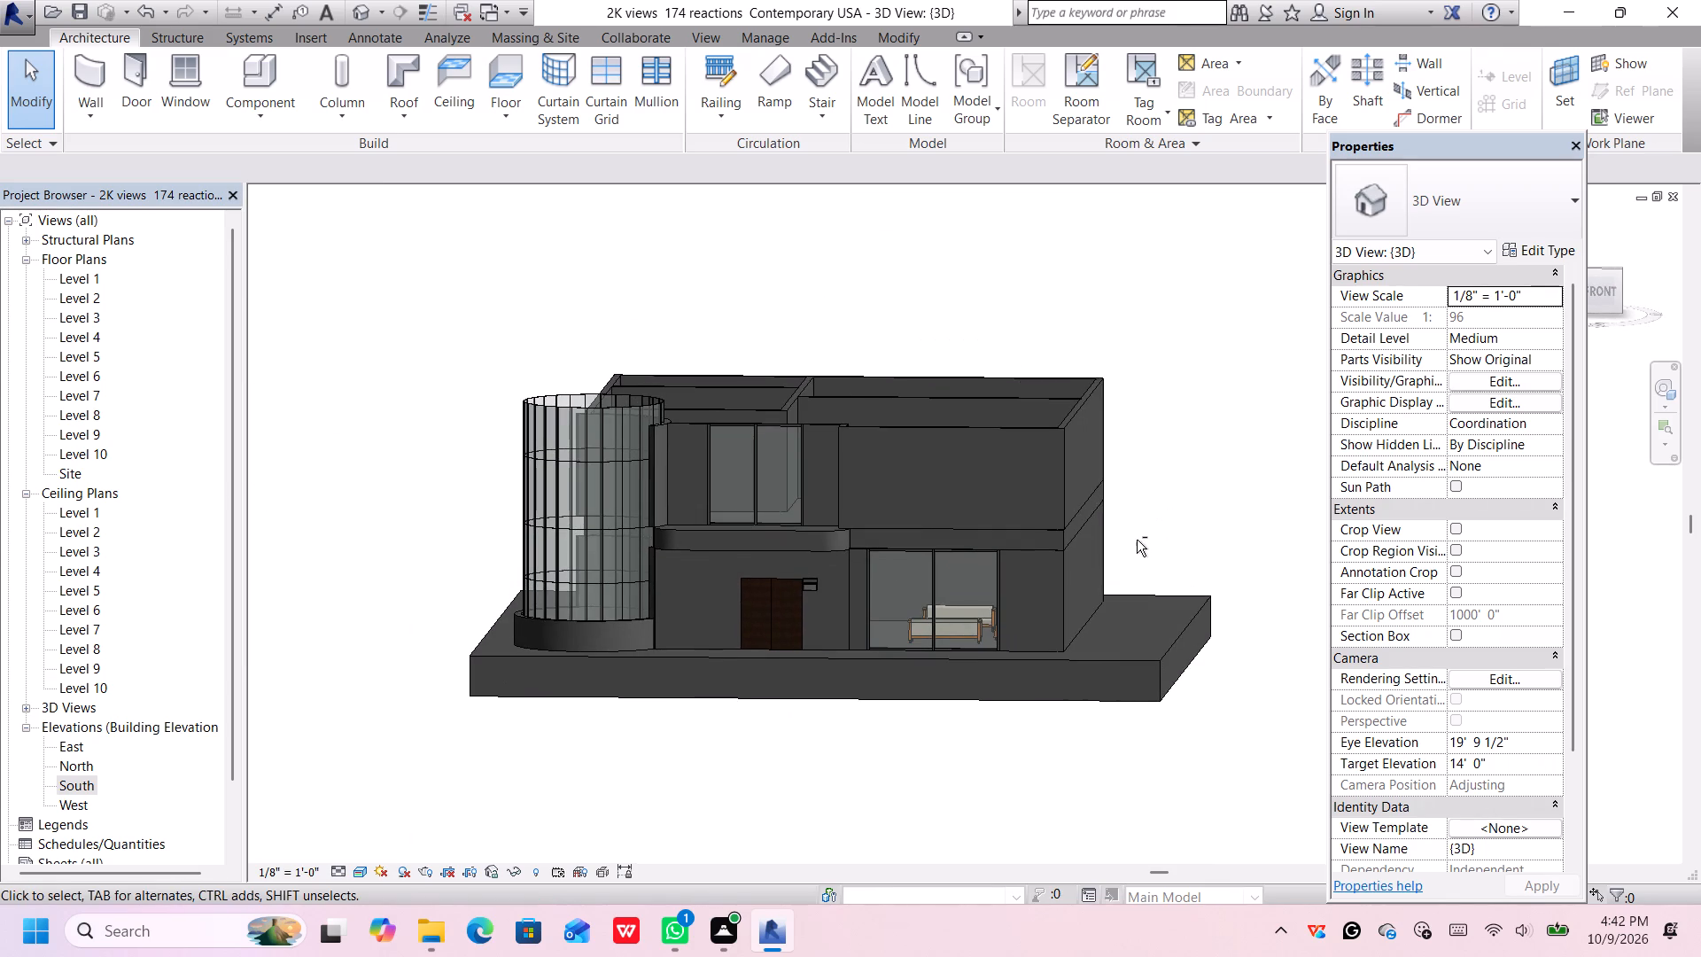
pyautogui.keyDown('shift'); pyautogui.scroll(1, 1138, 542); pyautogui.keyUp('shift')
# In the front 3D view, edit the upper right wall's profile, sketching an opening's left vertical line and a bottom line about 11' 6" long.
pyautogui.click(1601, 294)
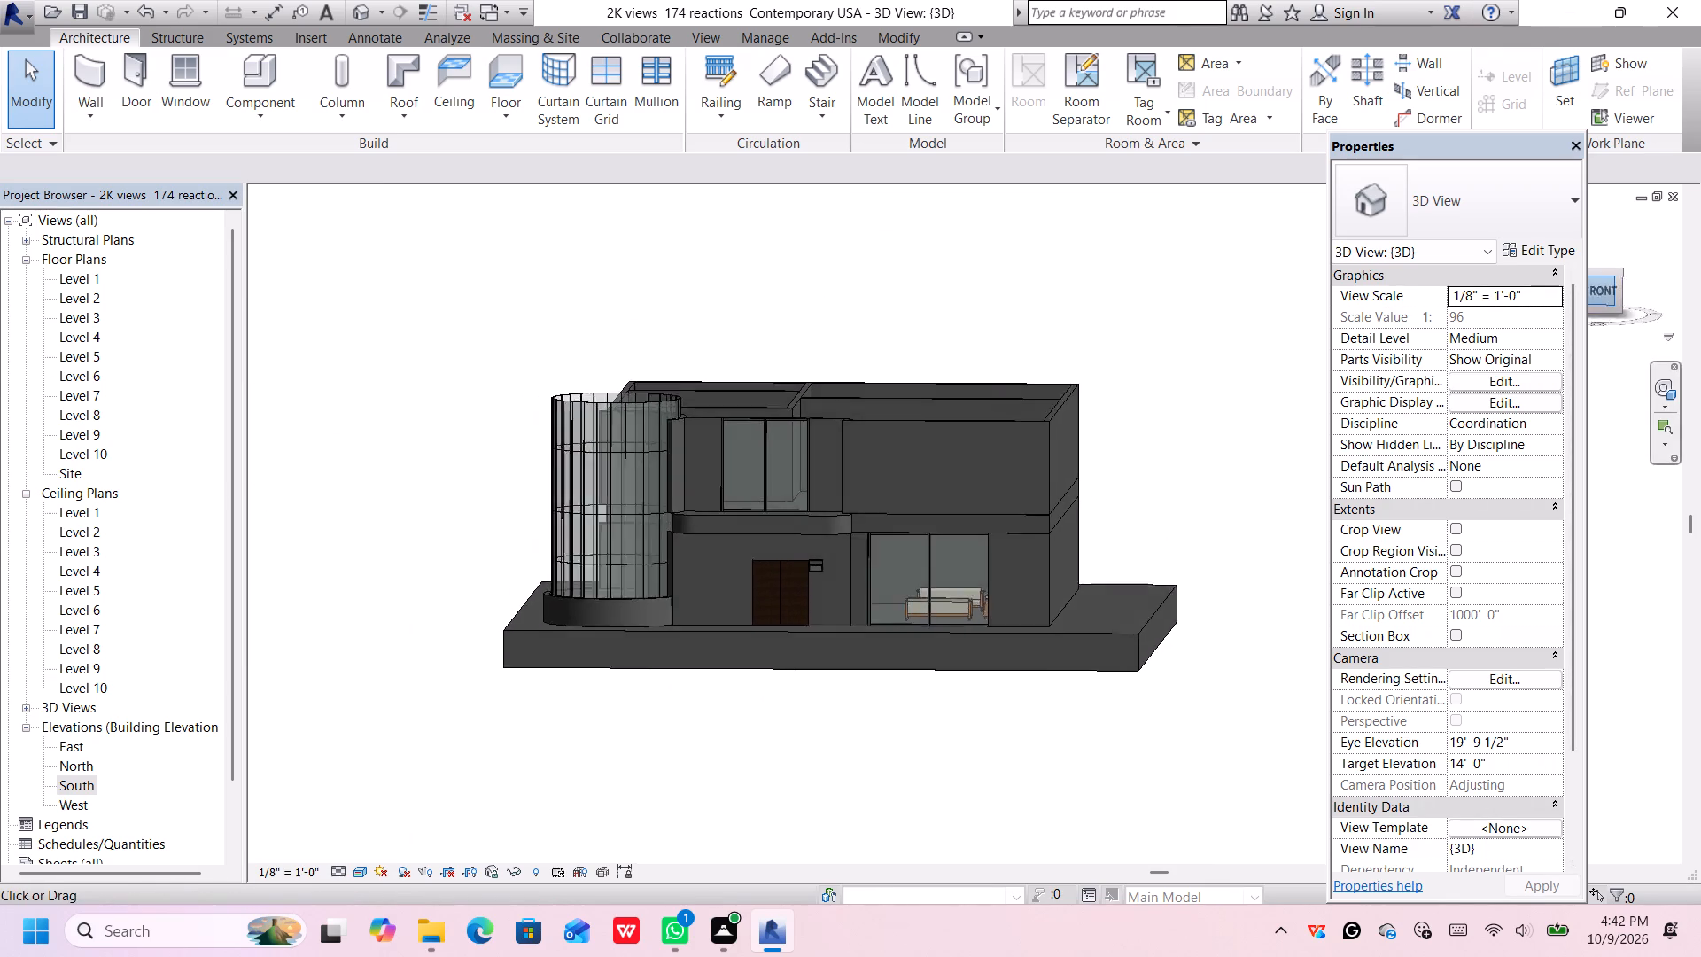
pyautogui.scroll(5, 996, 504)
pyautogui.scroll(1, 1061, 466)
pyautogui.moveTo(1059, 466); pyautogui.dragTo(921, 513, button='middle')
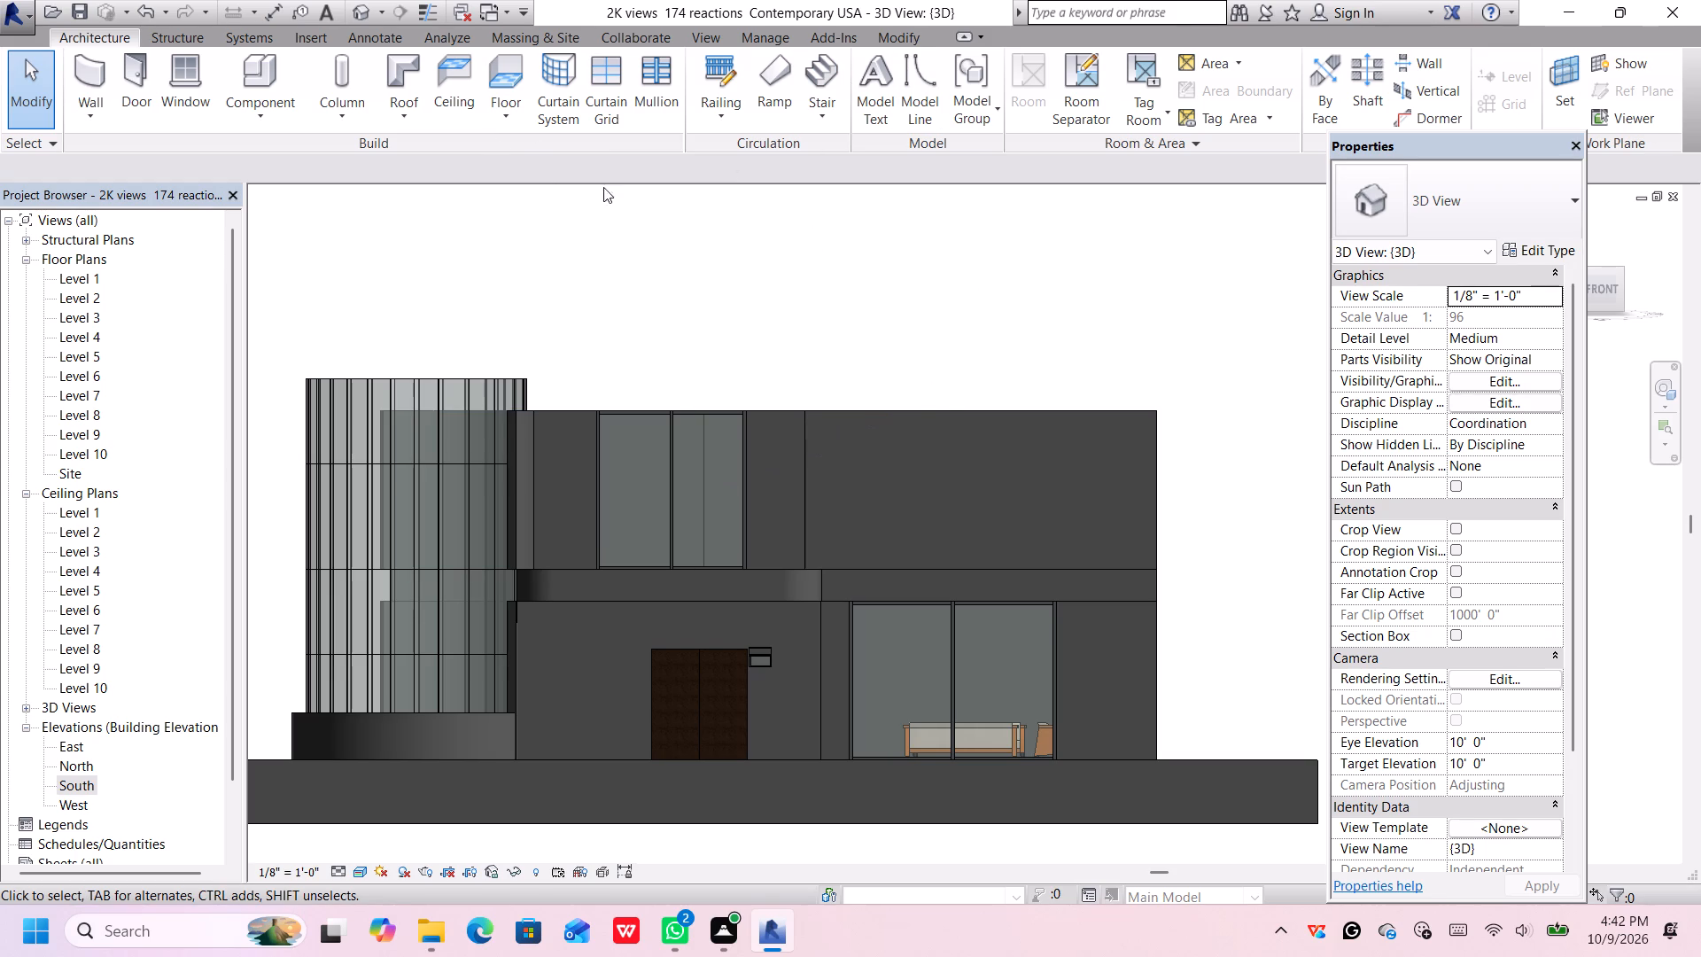
pyautogui.click(941, 414)
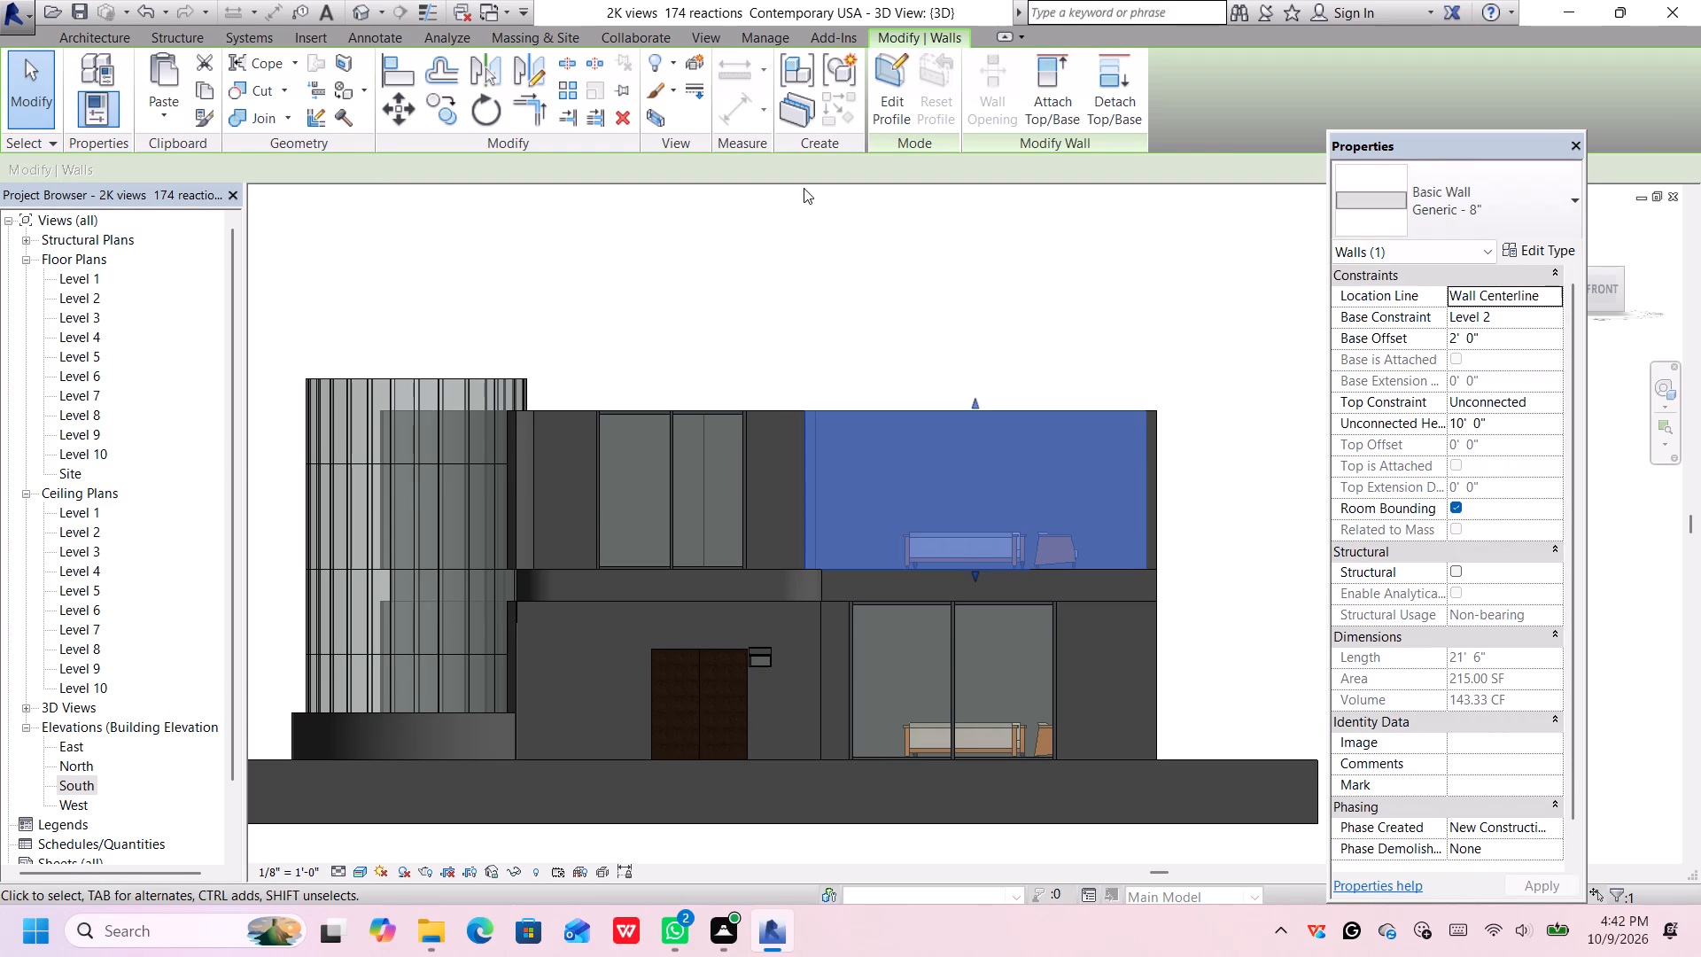
pyautogui.click(899, 83)
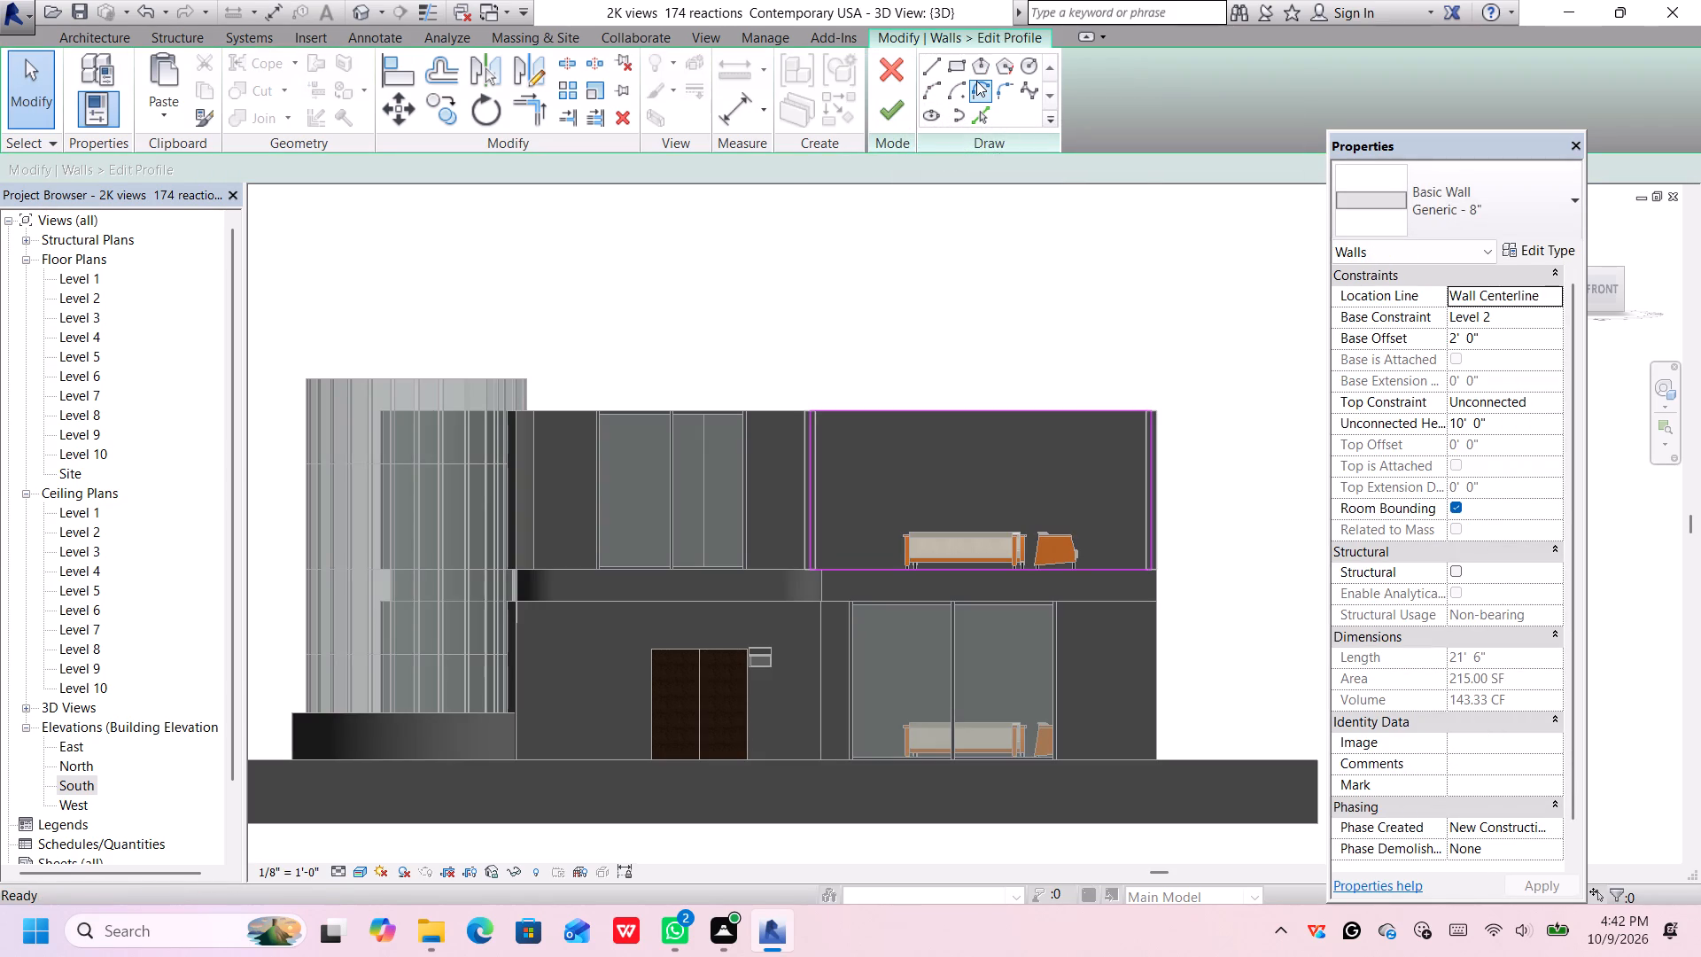
pyautogui.click(933, 61)
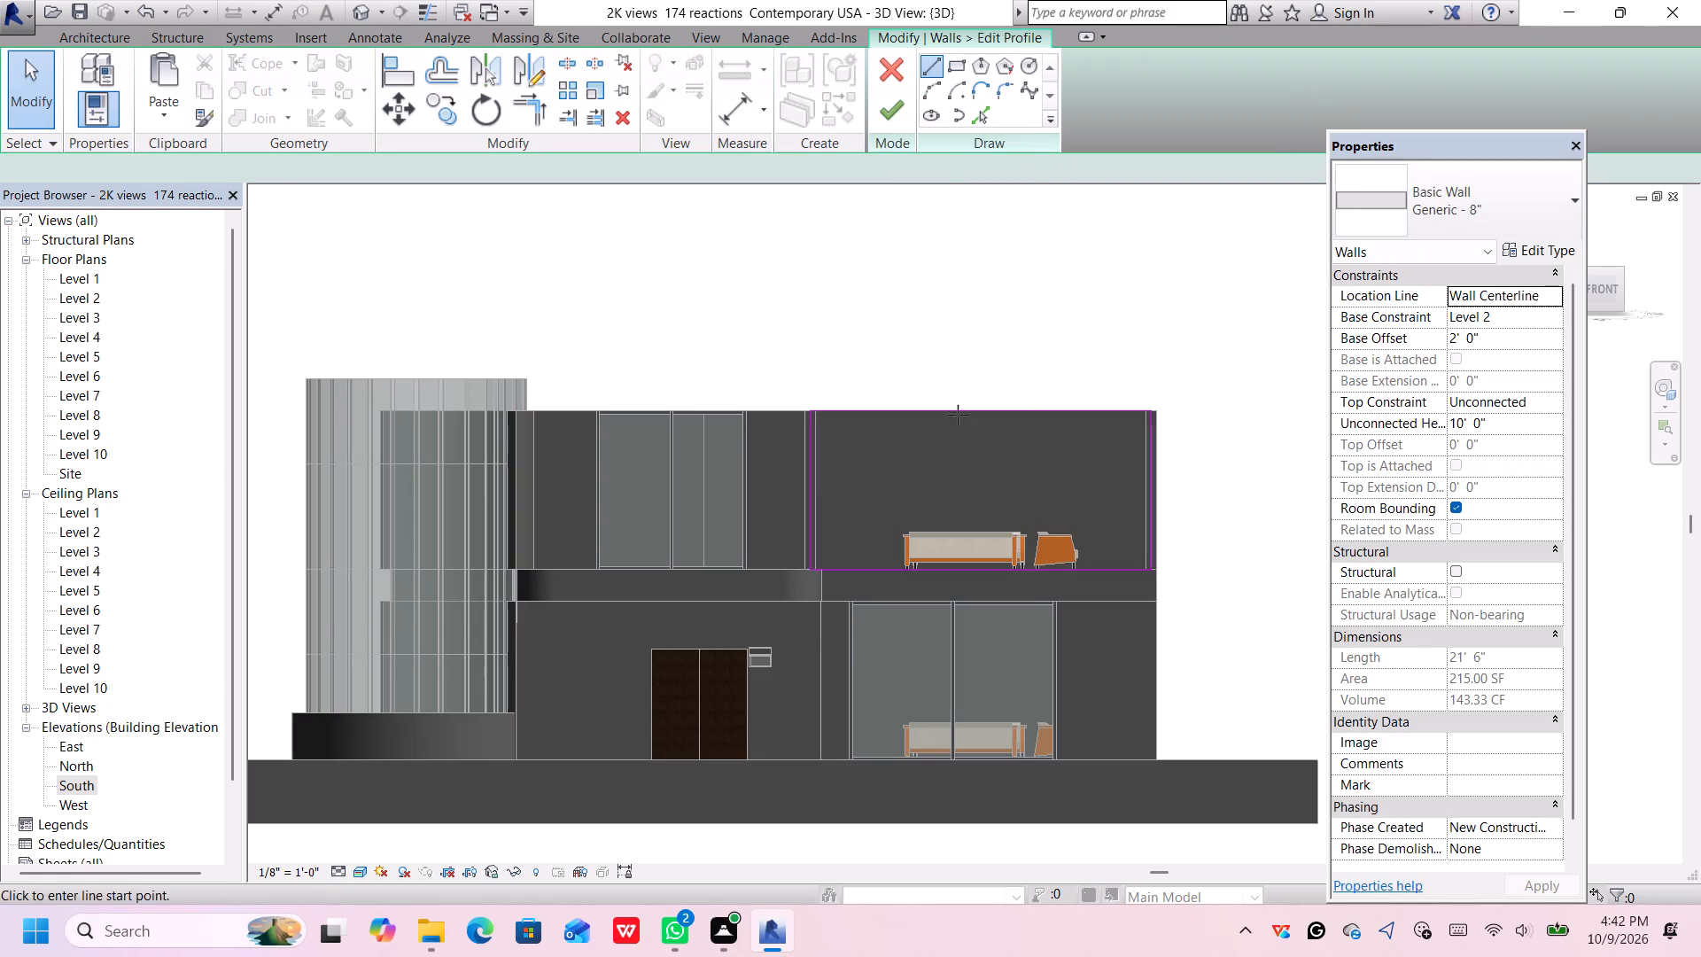
pyautogui.click(996, 128)
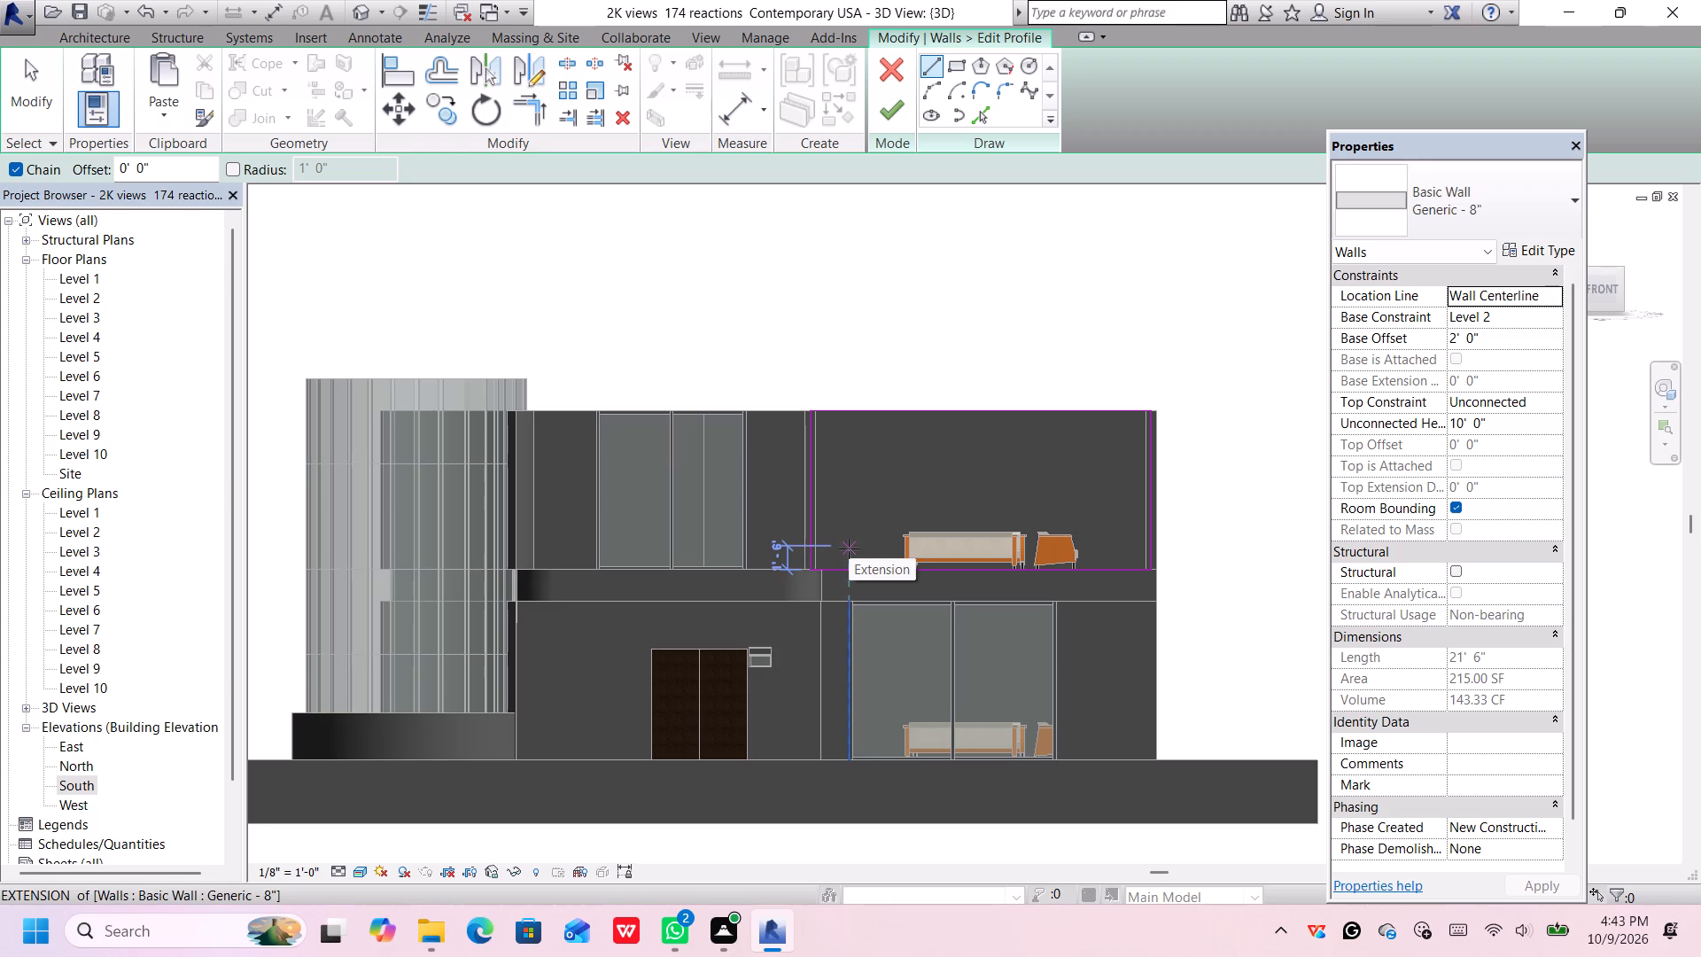
pyautogui.click(849, 551)
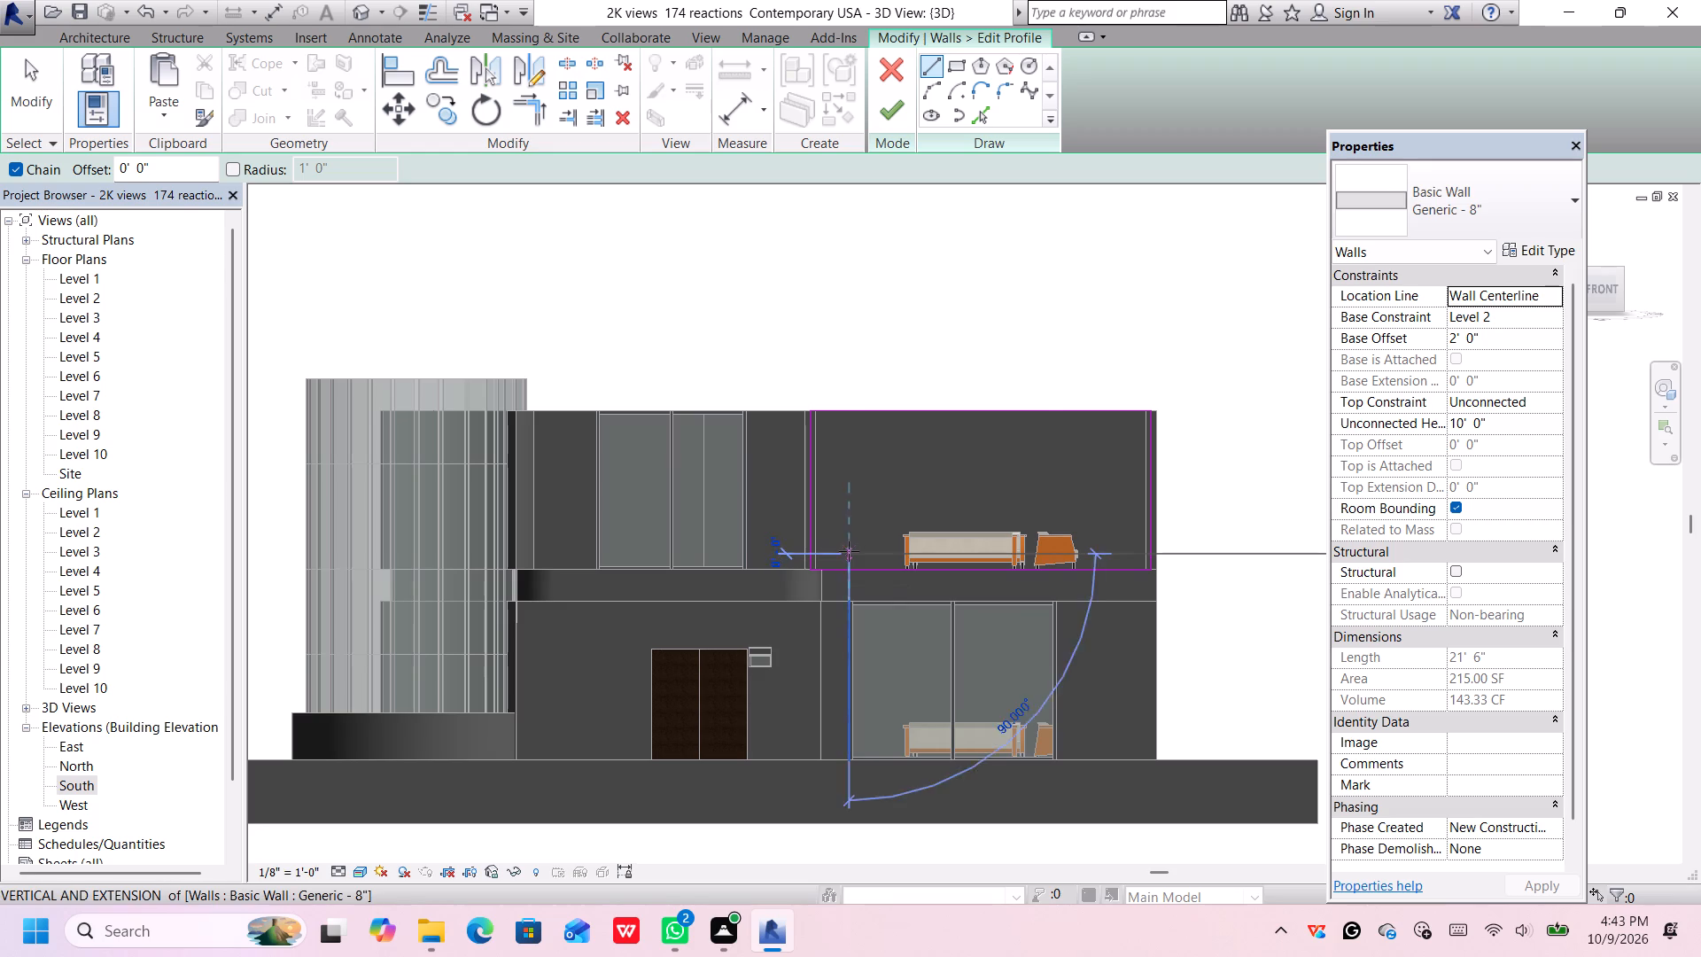
pyautogui.click(848, 484)
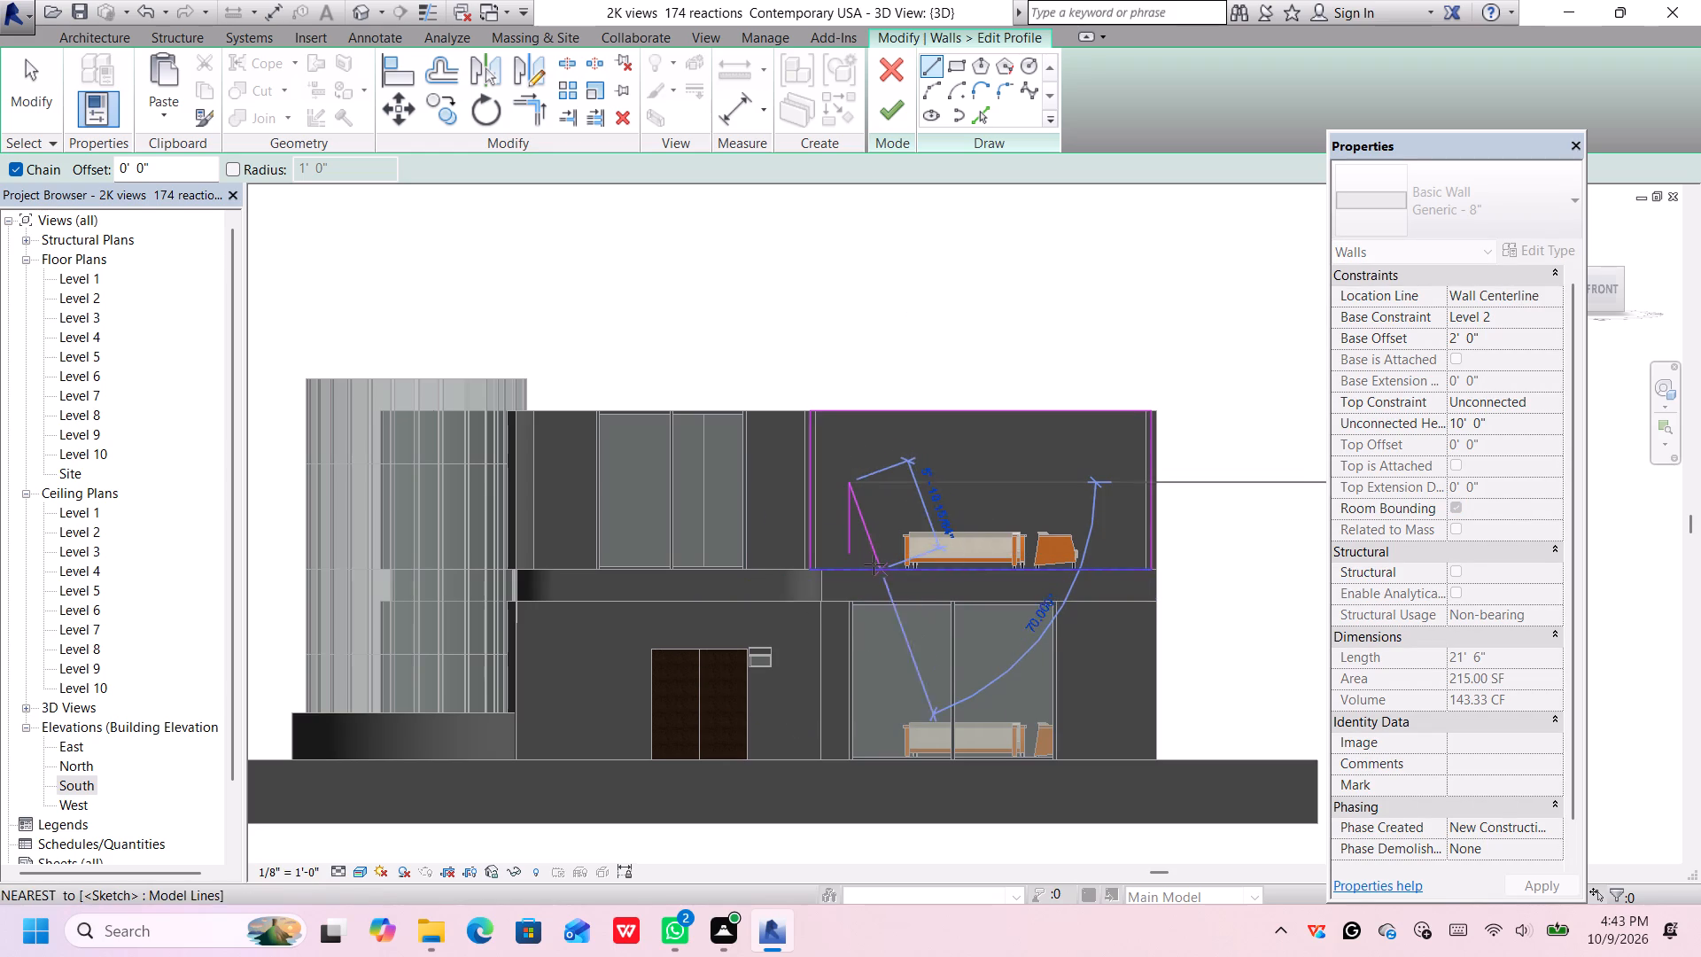
pyautogui.press('Escape')
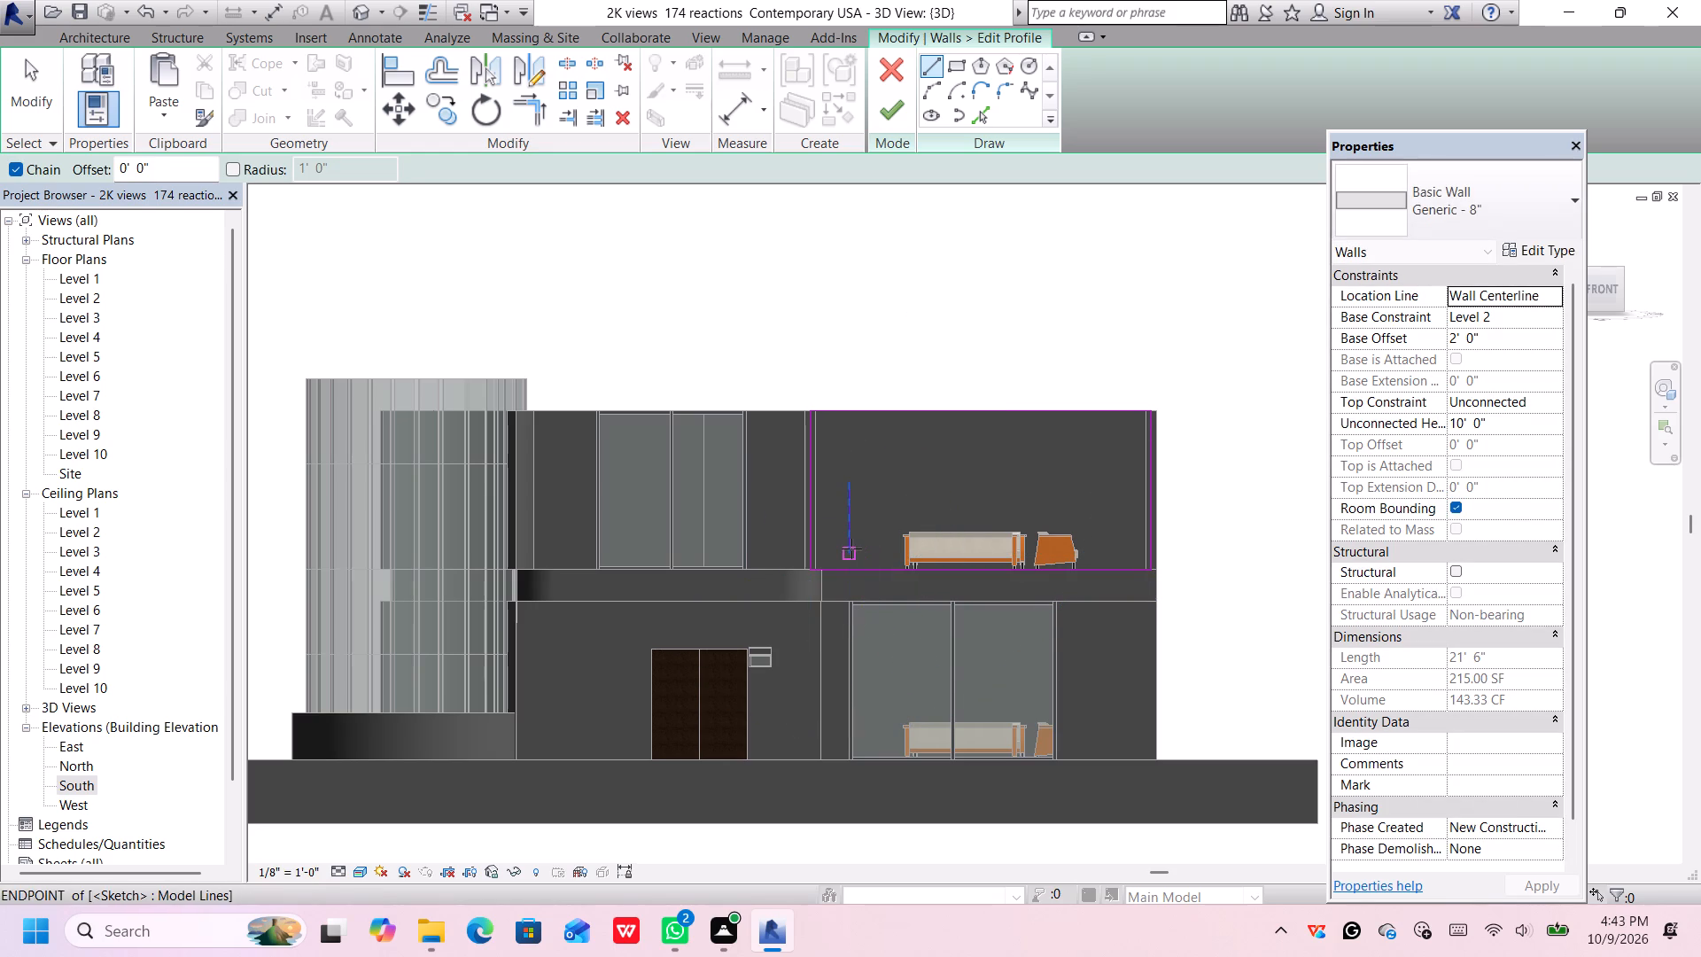
pyautogui.click(851, 549)
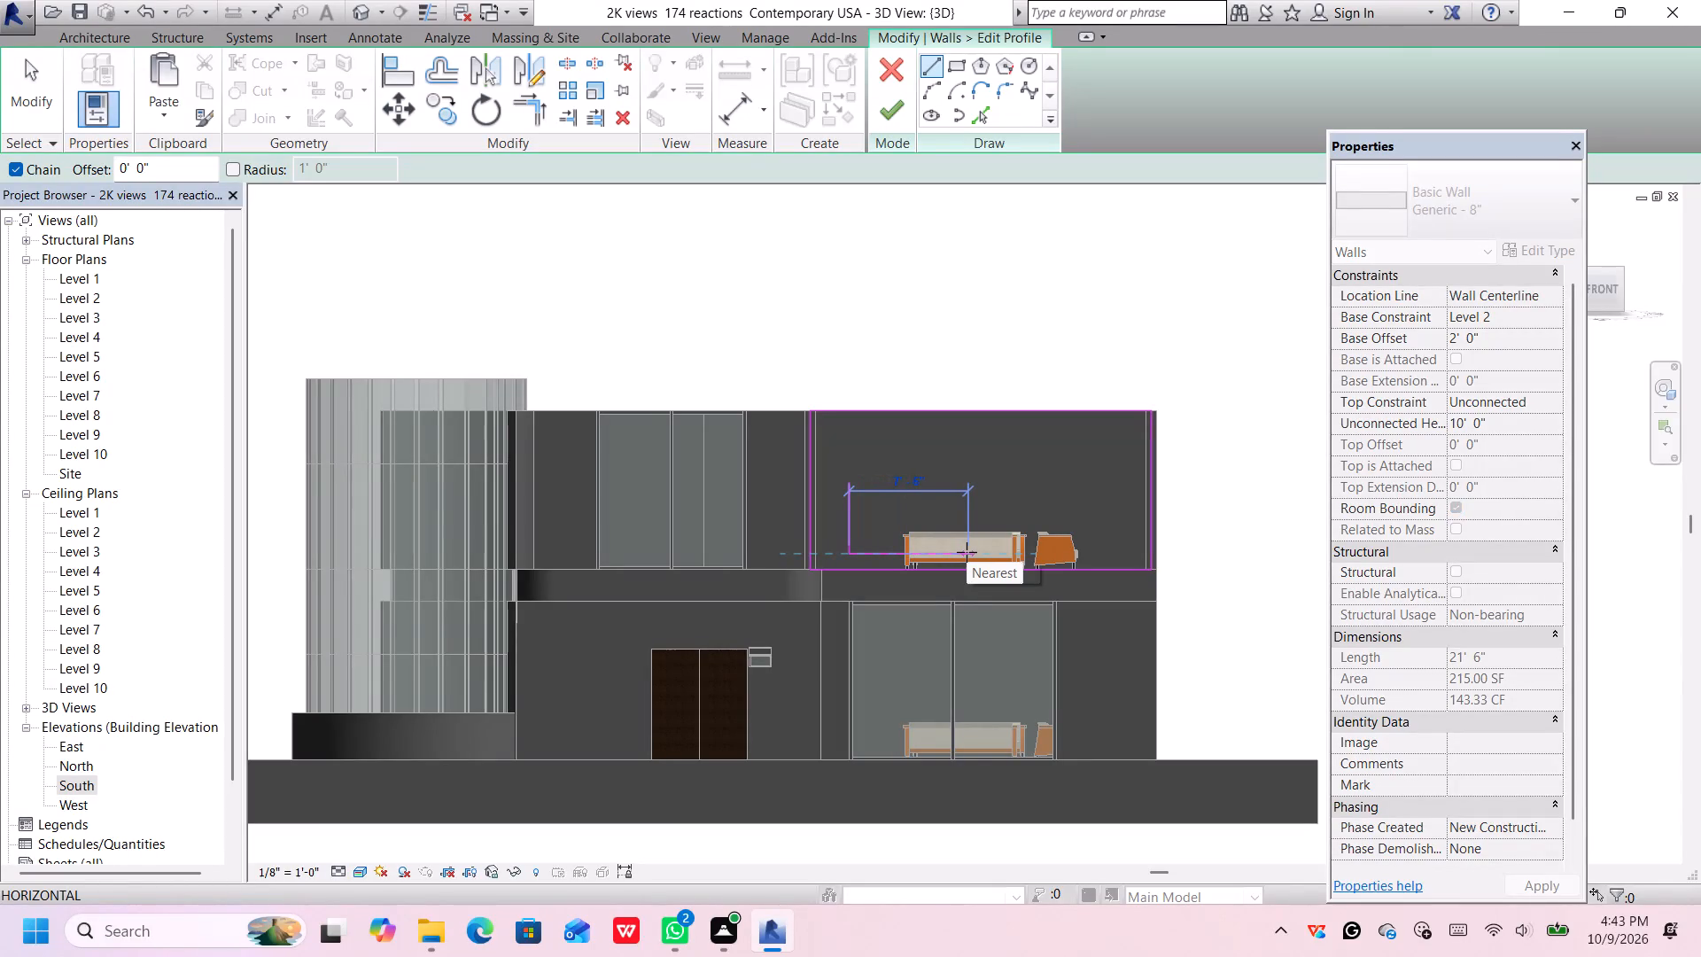
pyautogui.click(1035, 554)
pyautogui.press('Escape')
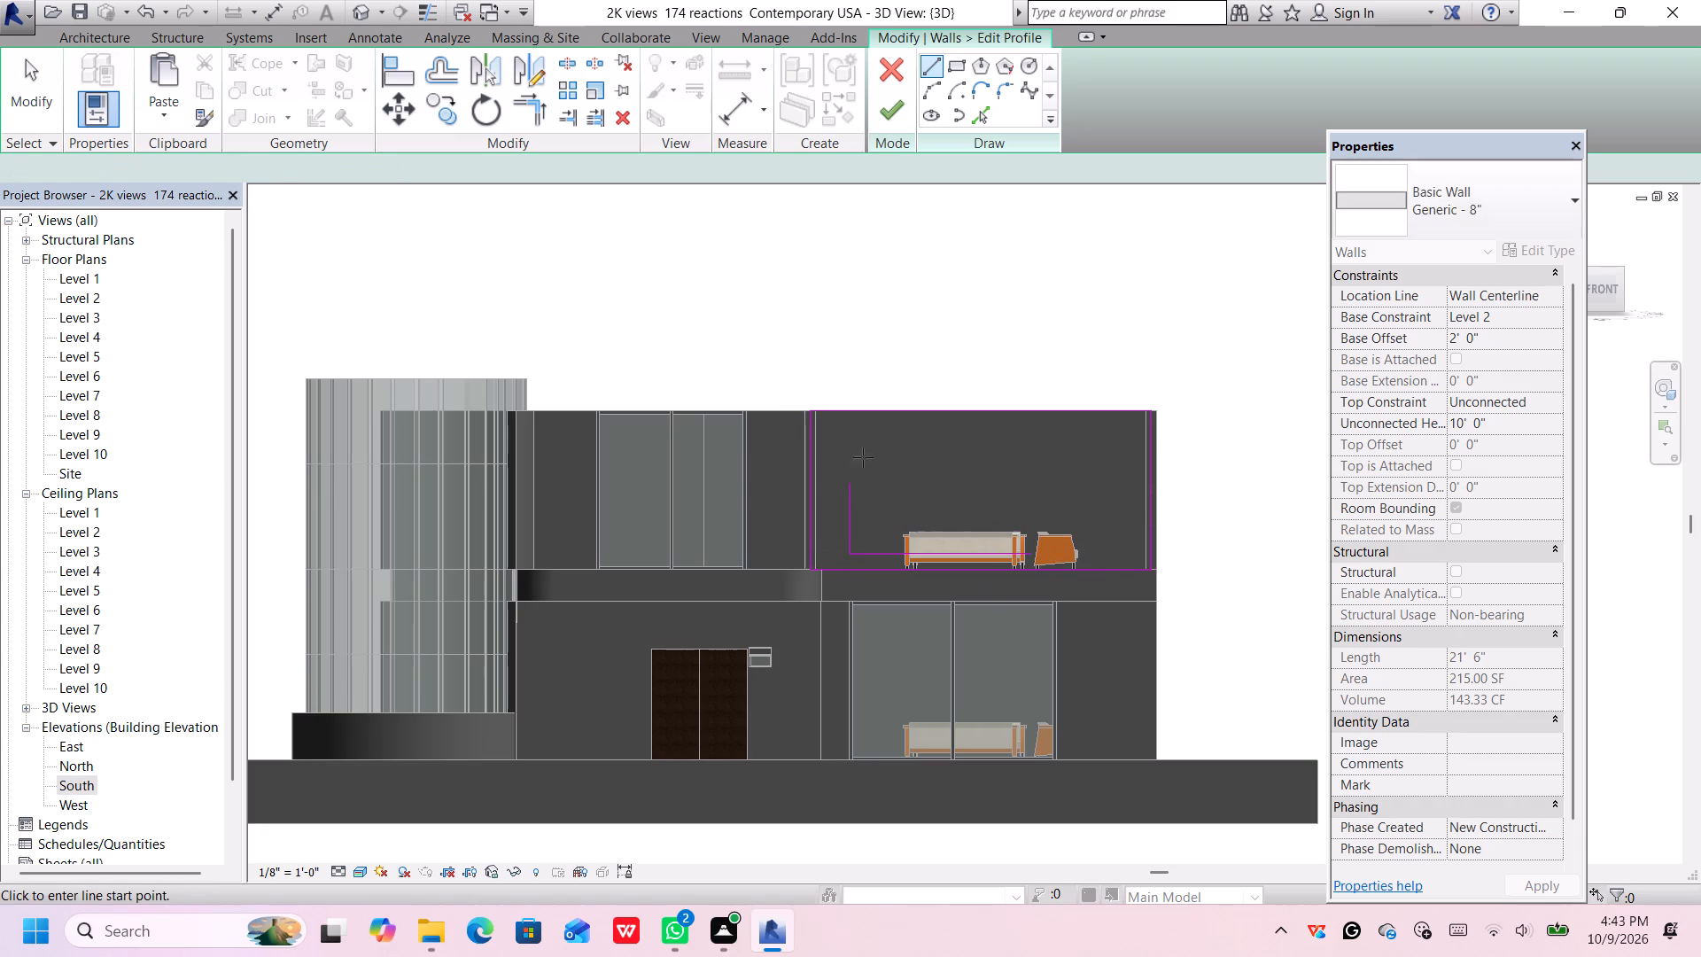
# Round the opening's upper left corner with a tangent arc and extend a horizontal top line from it to above the bottom line's end.
pyautogui.click(928, 89)
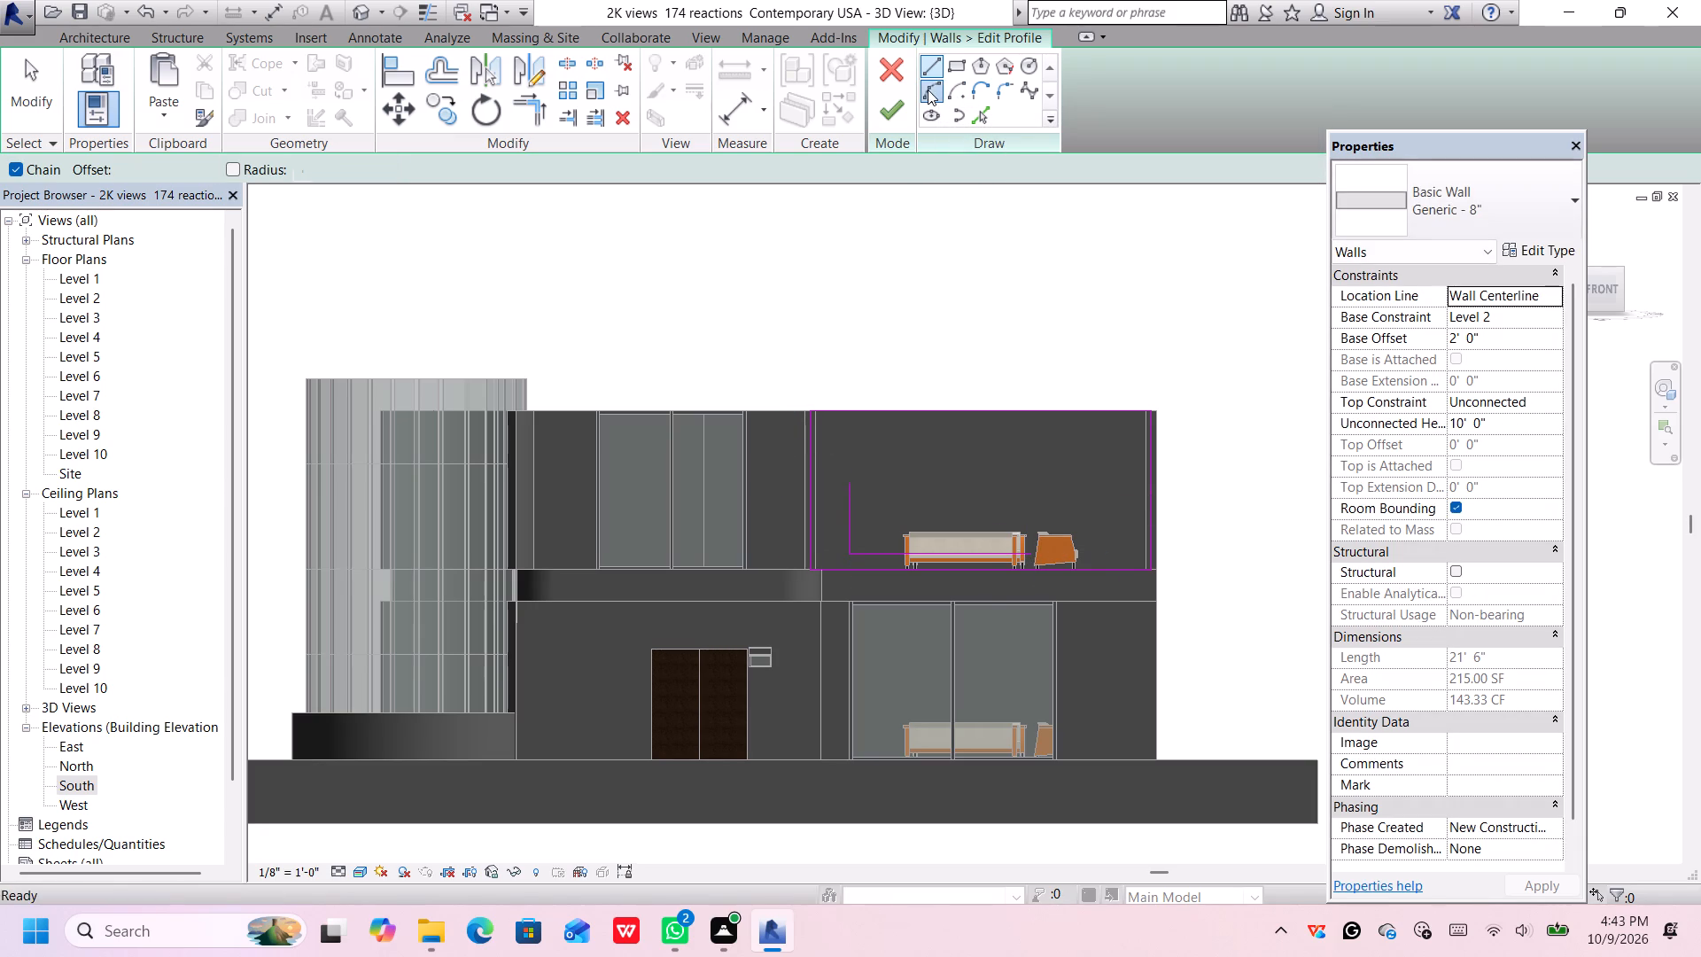
pyautogui.click(847, 477)
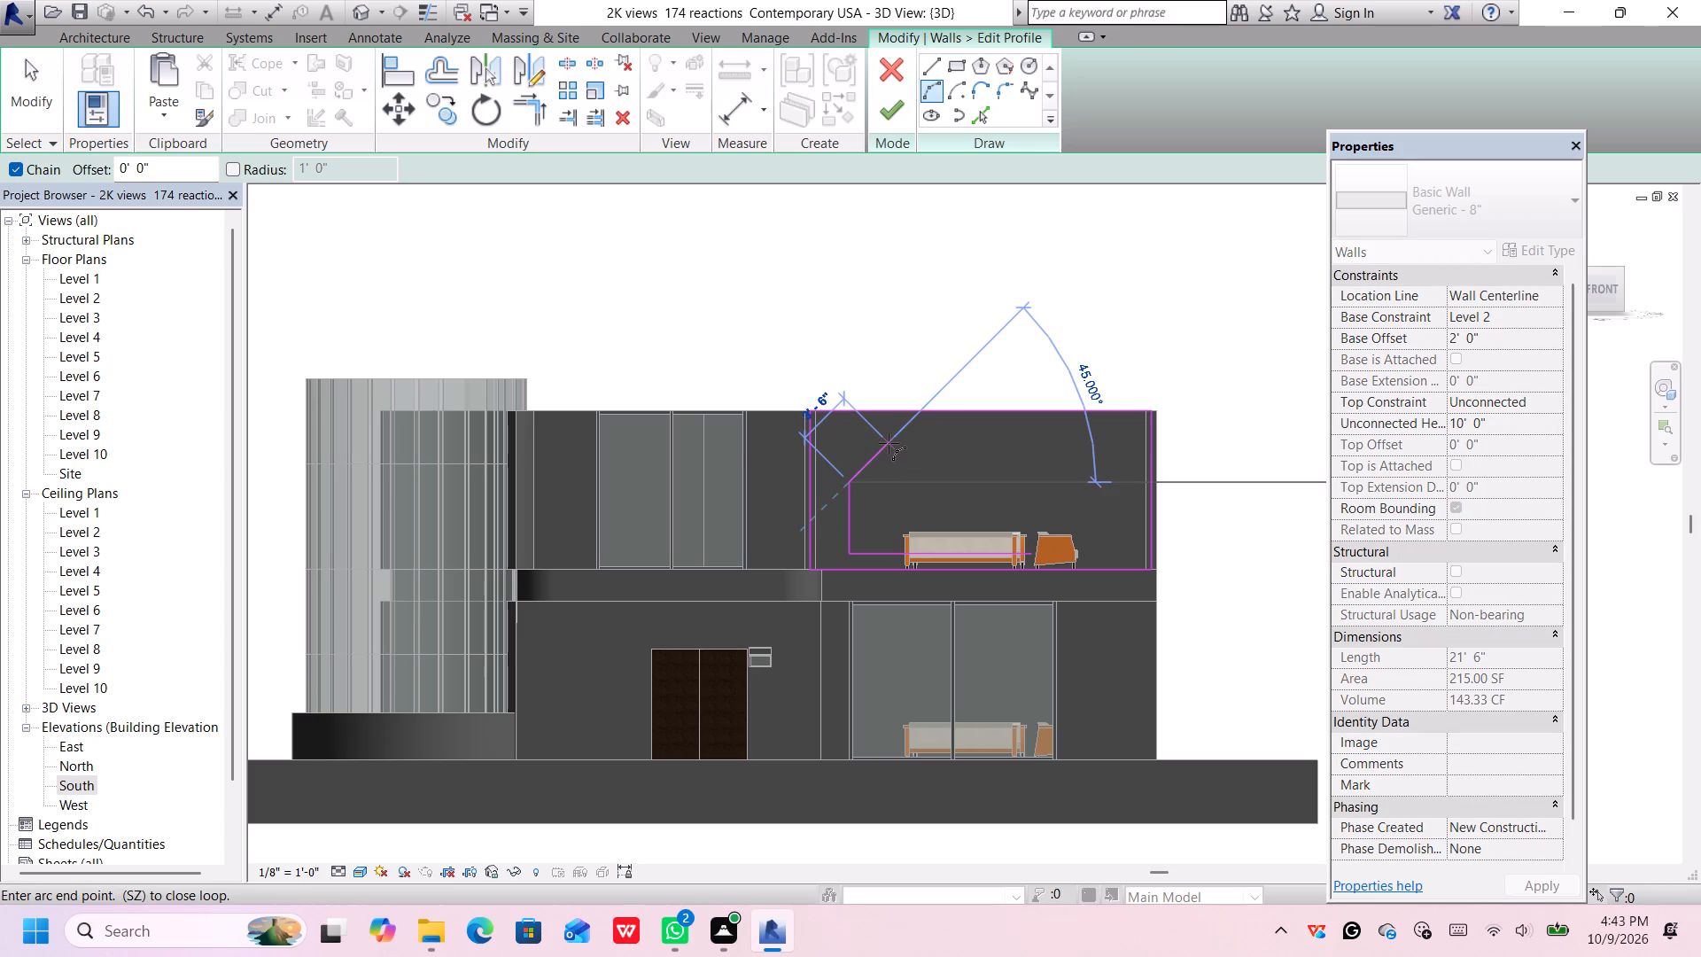
pyautogui.click(889, 443)
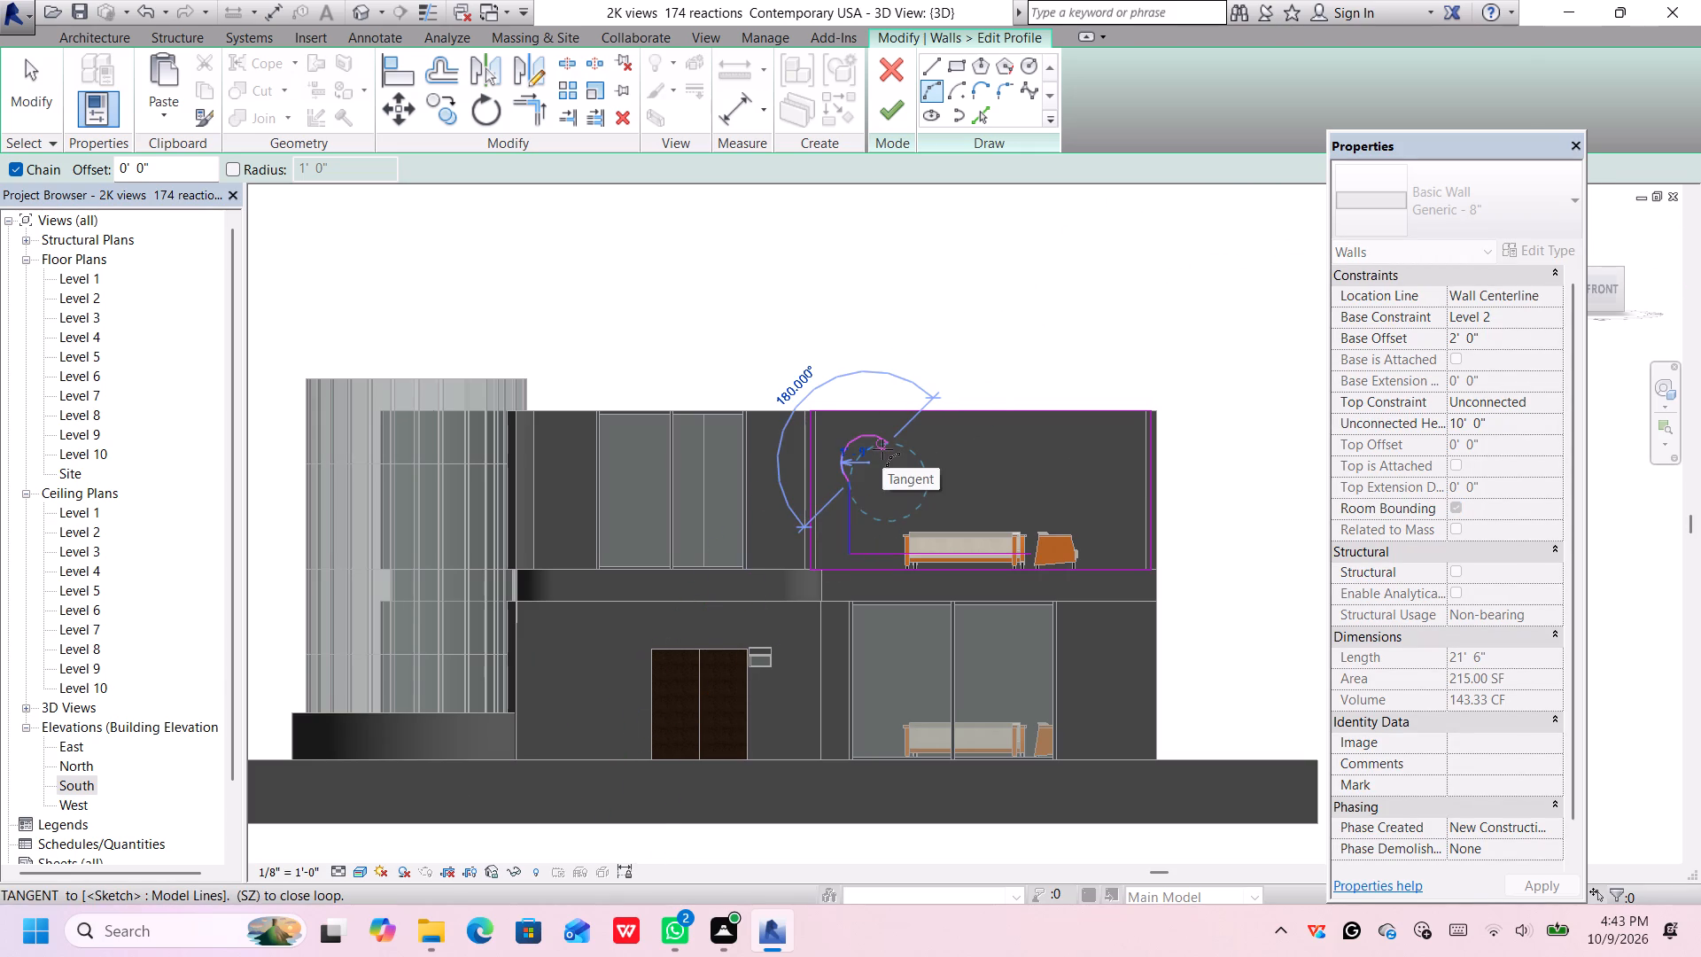
pyautogui.click(863, 463)
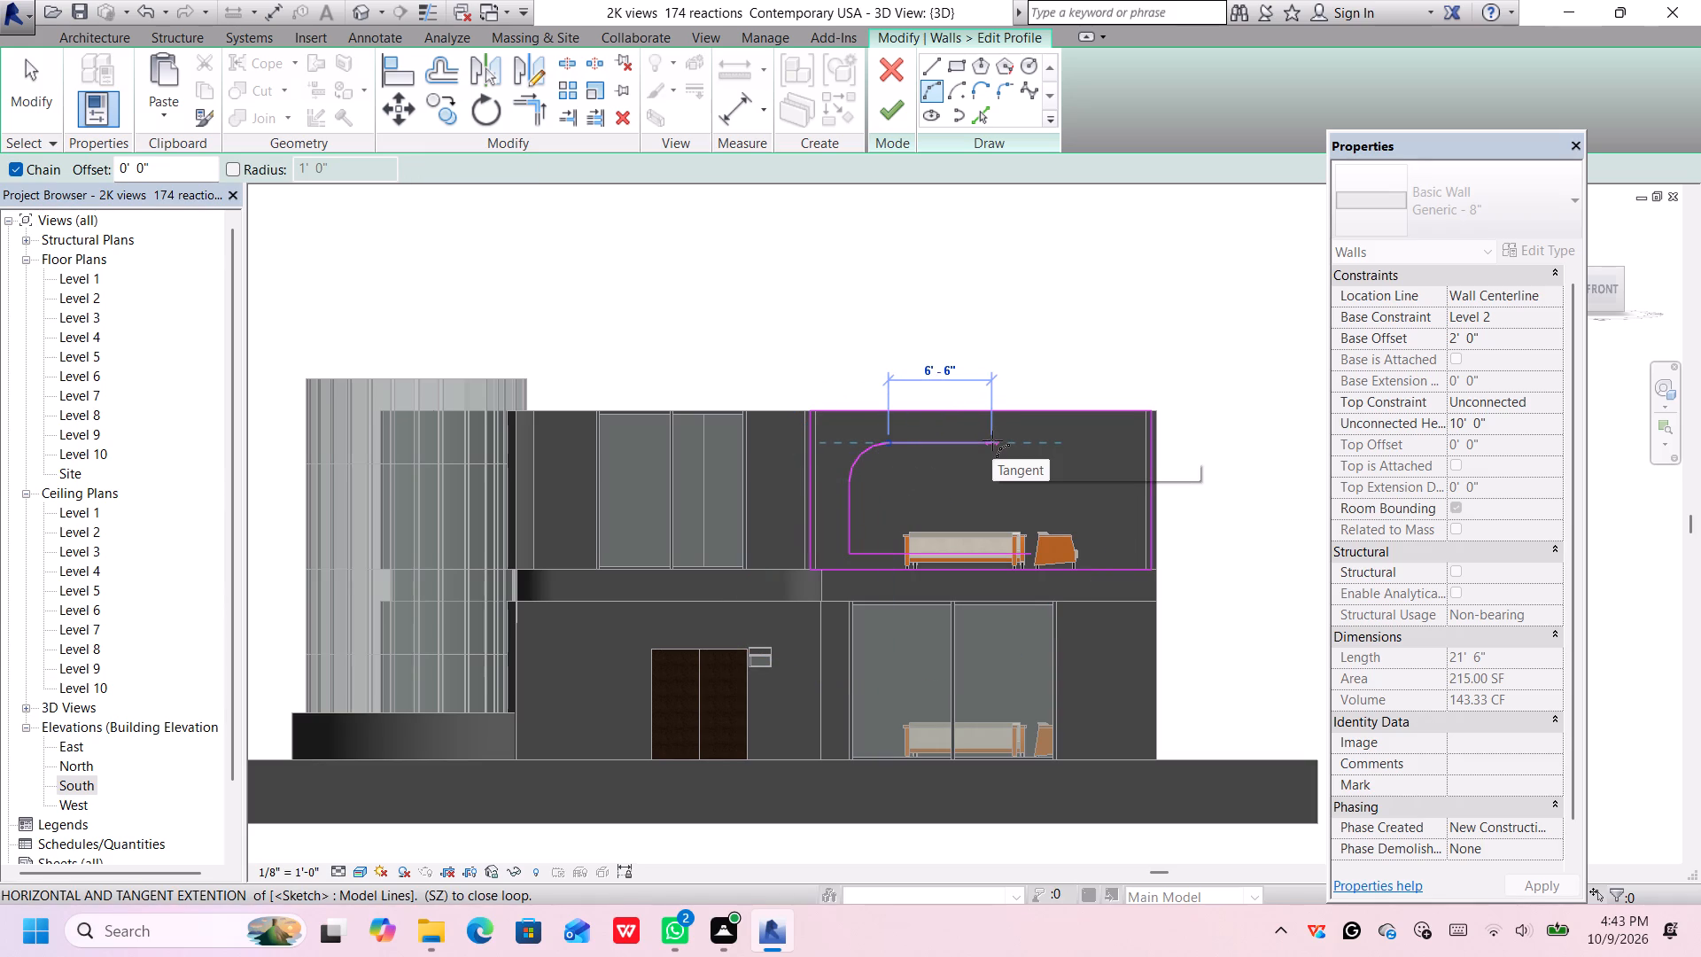
pyautogui.press('Escape')
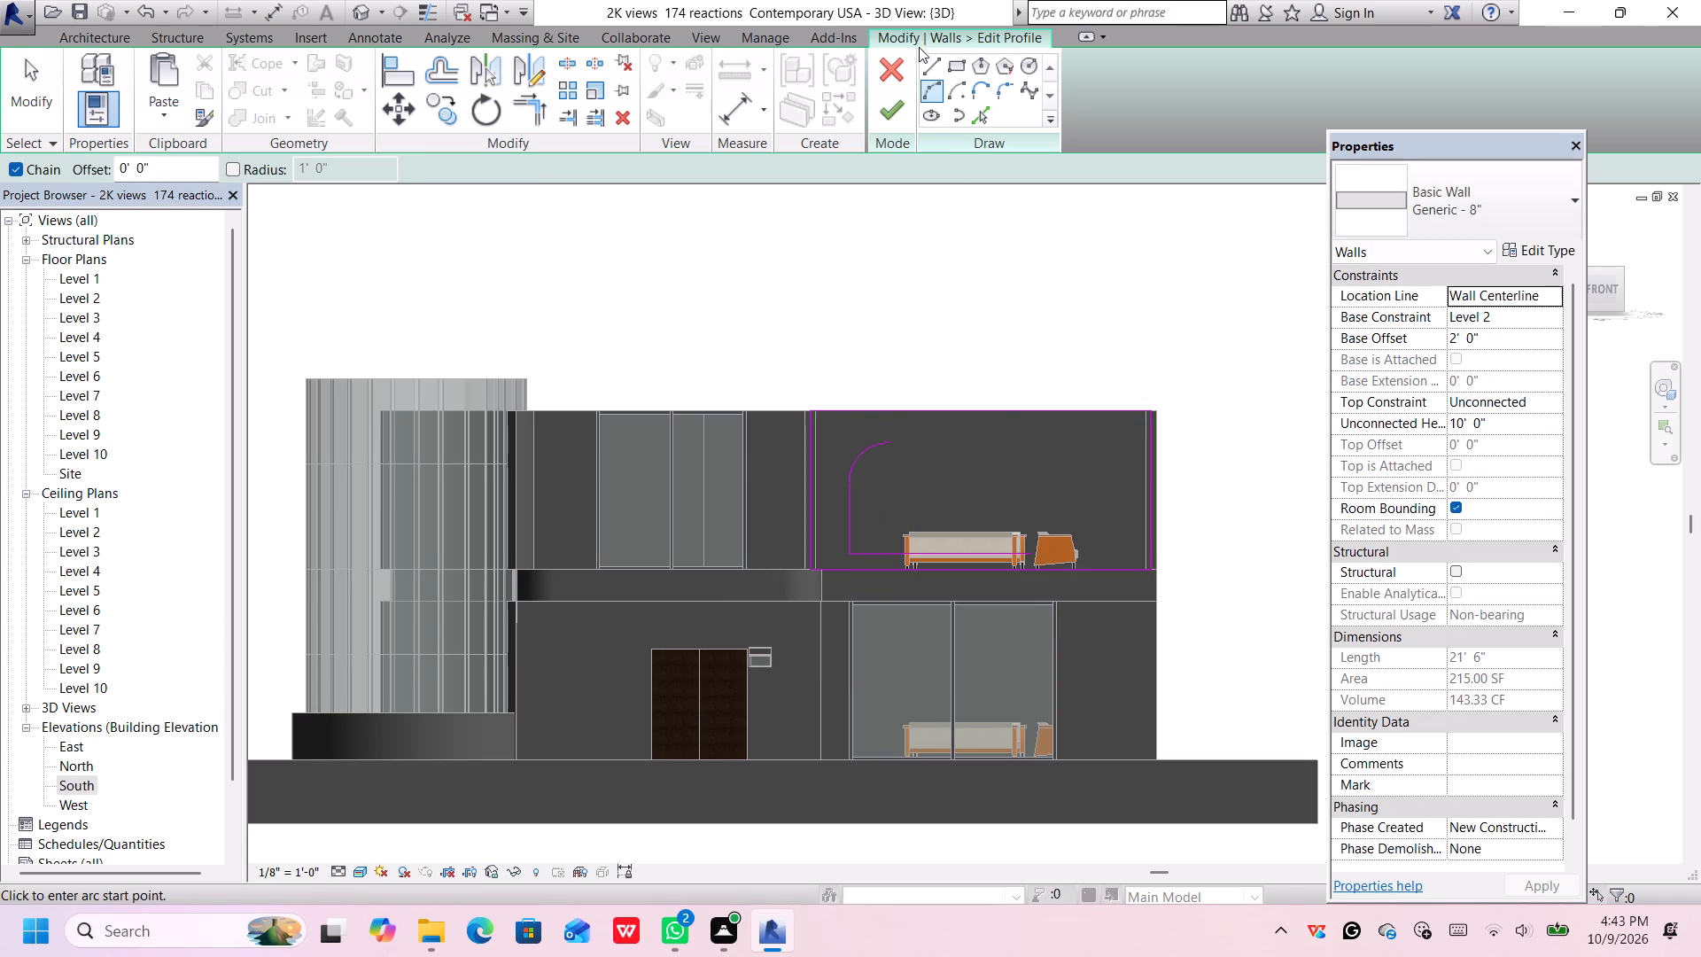
pyautogui.click(925, 66)
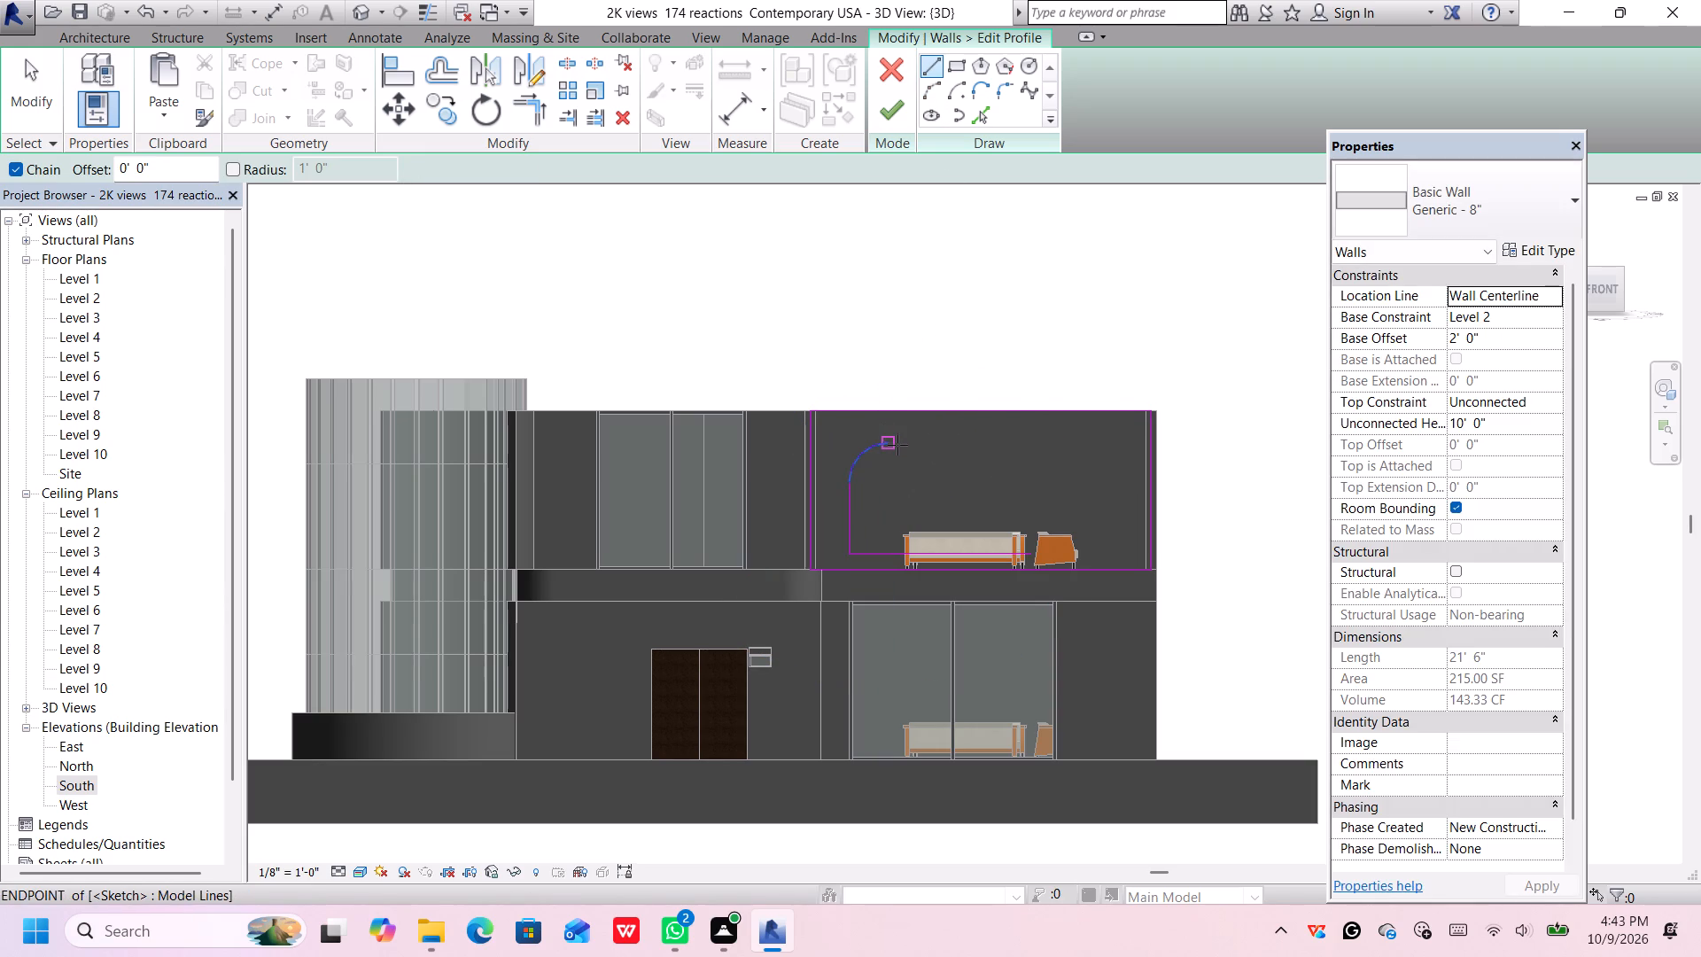
pyautogui.click(884, 441)
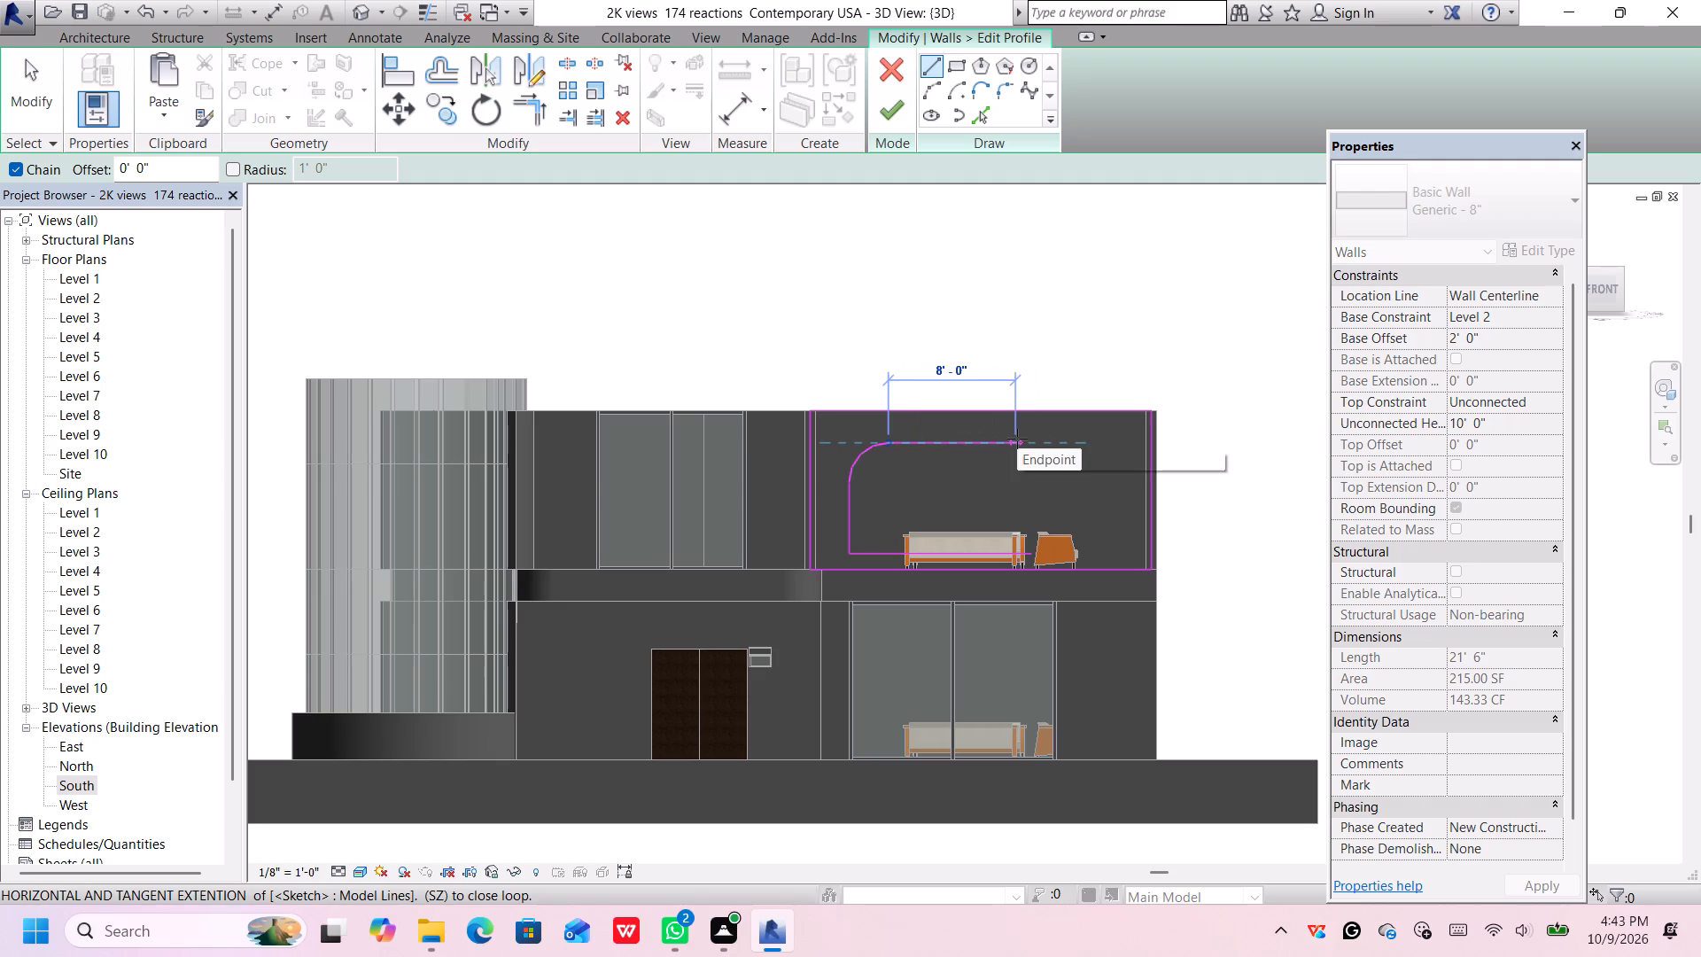
pyautogui.click(1029, 439)
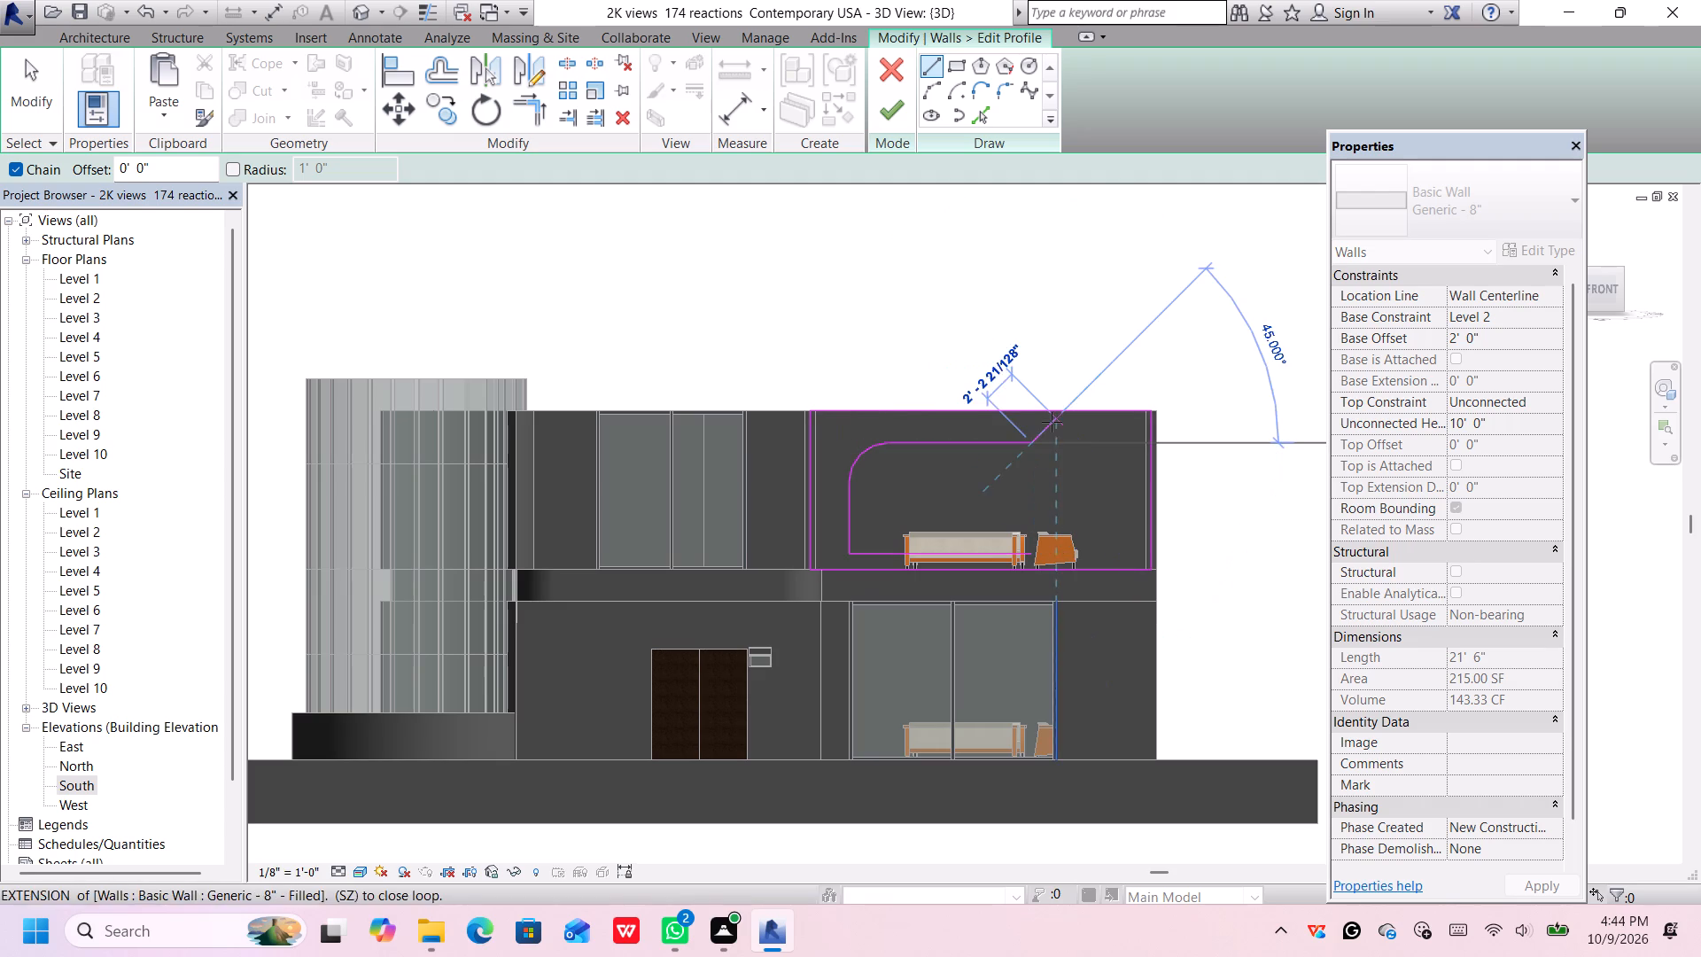
pyautogui.press('Escape')
# Close the opening outline with a semicircular arc joining the right ends of the top and bottom lines, and finish the wall profile.
pyautogui.click(929, 89)
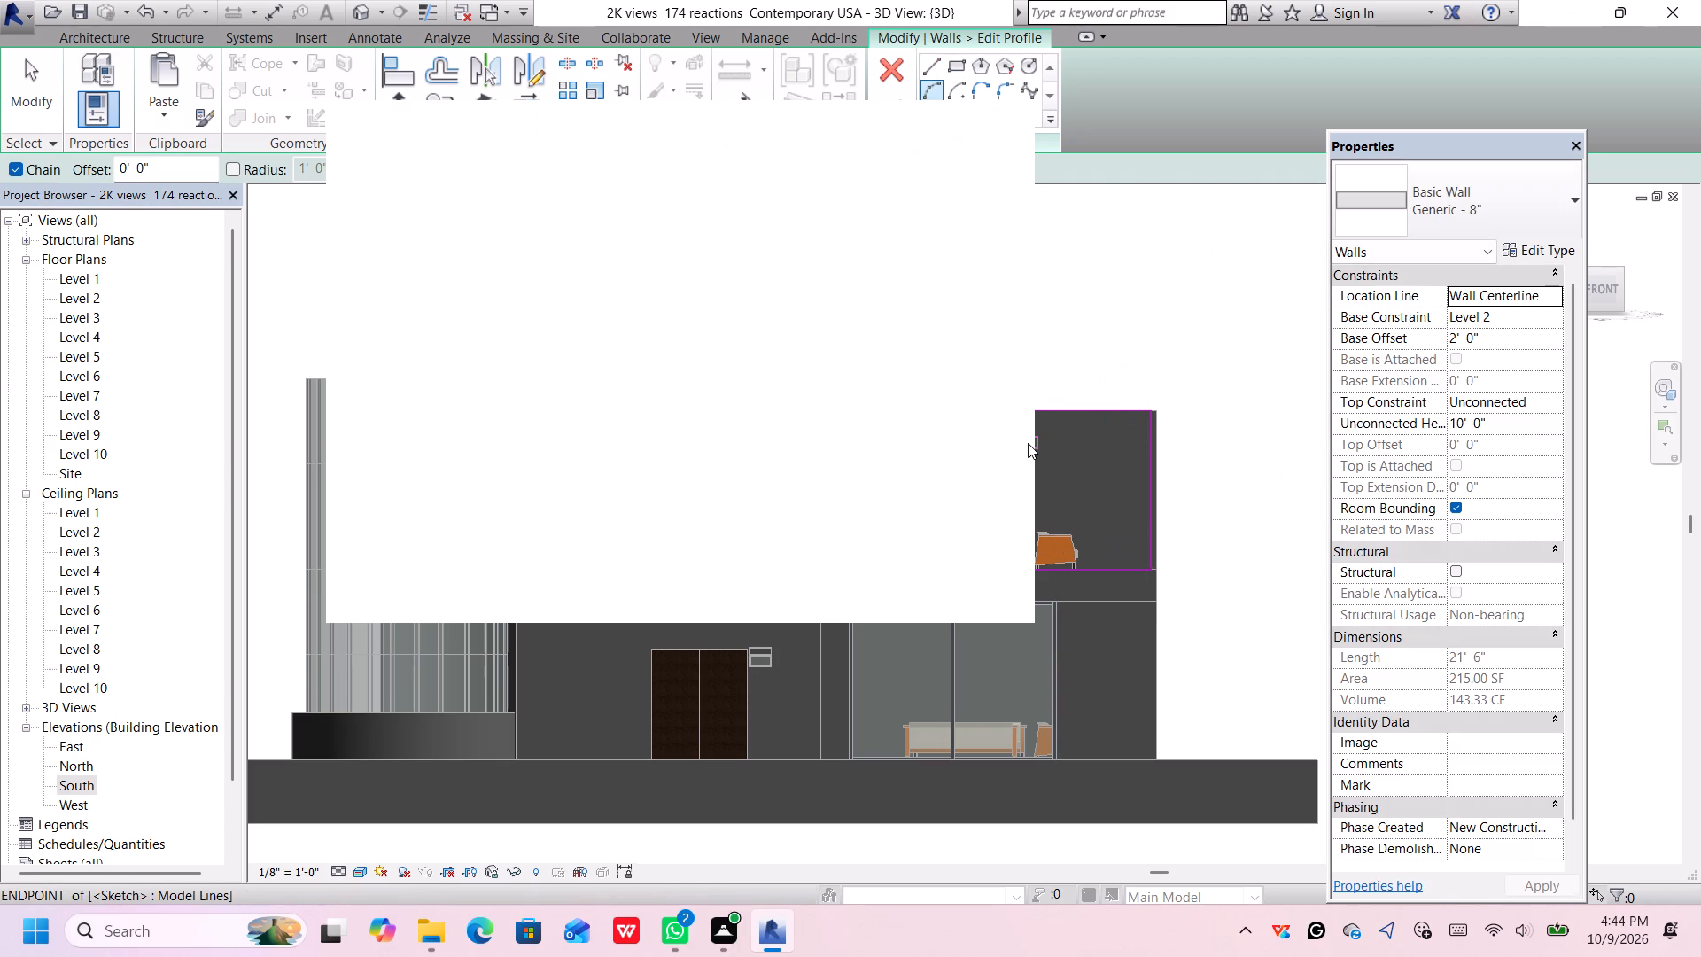
pyautogui.click(990, 128)
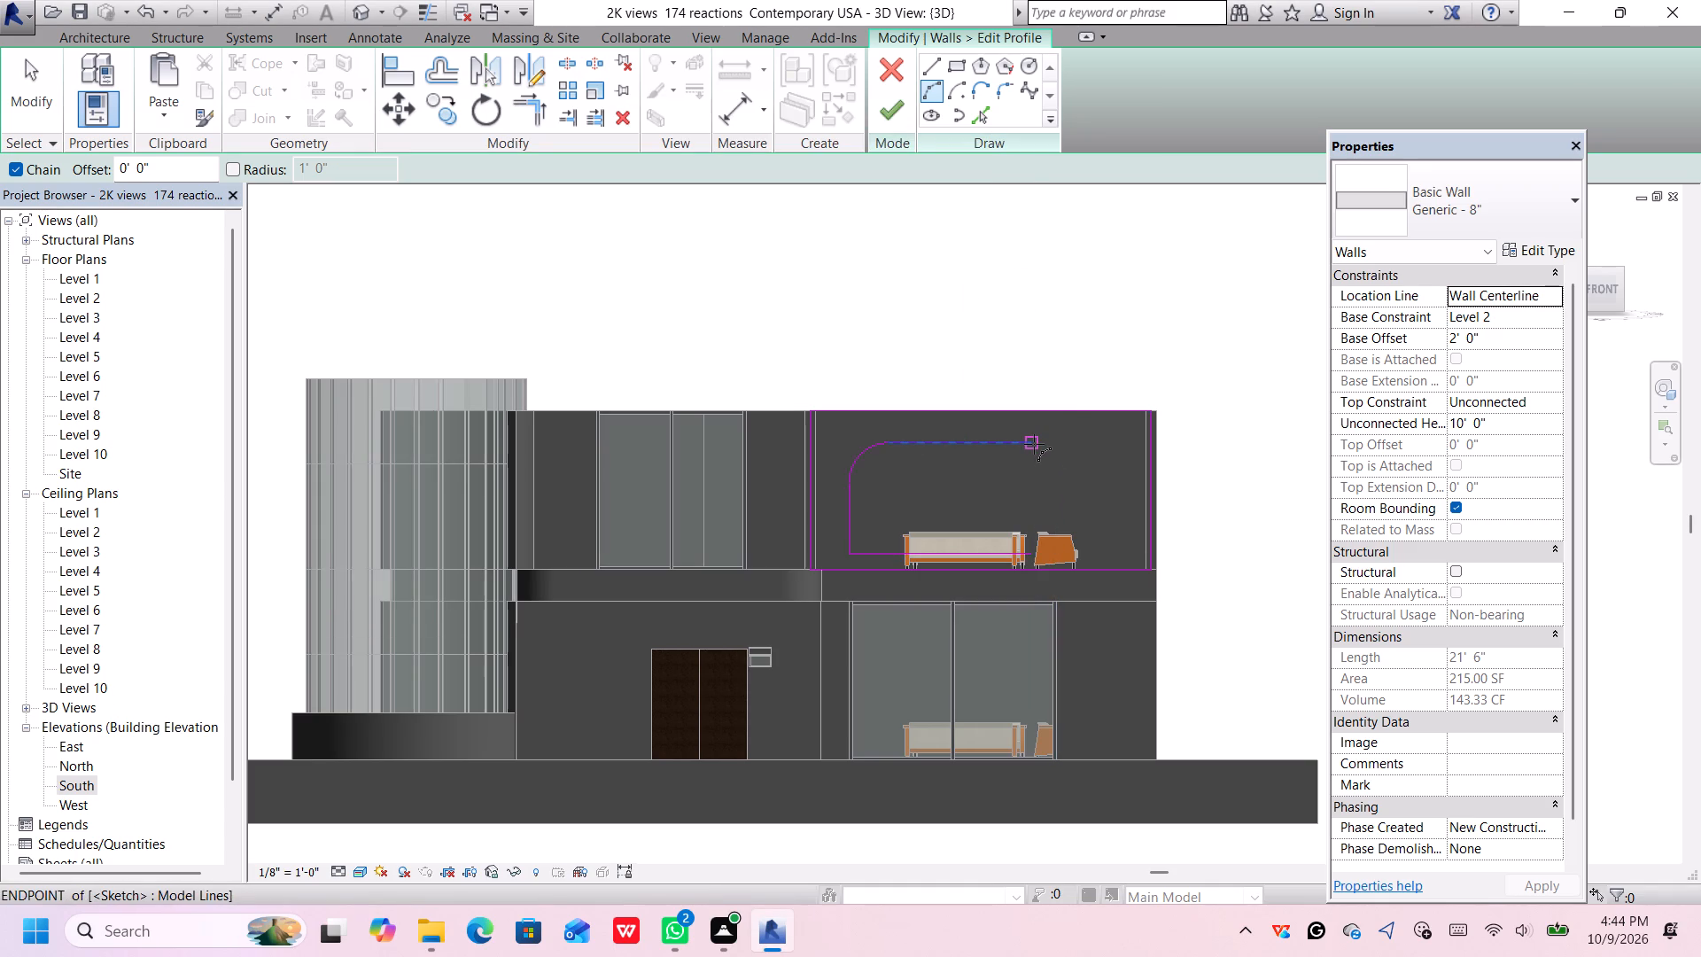
pyautogui.click(1033, 444)
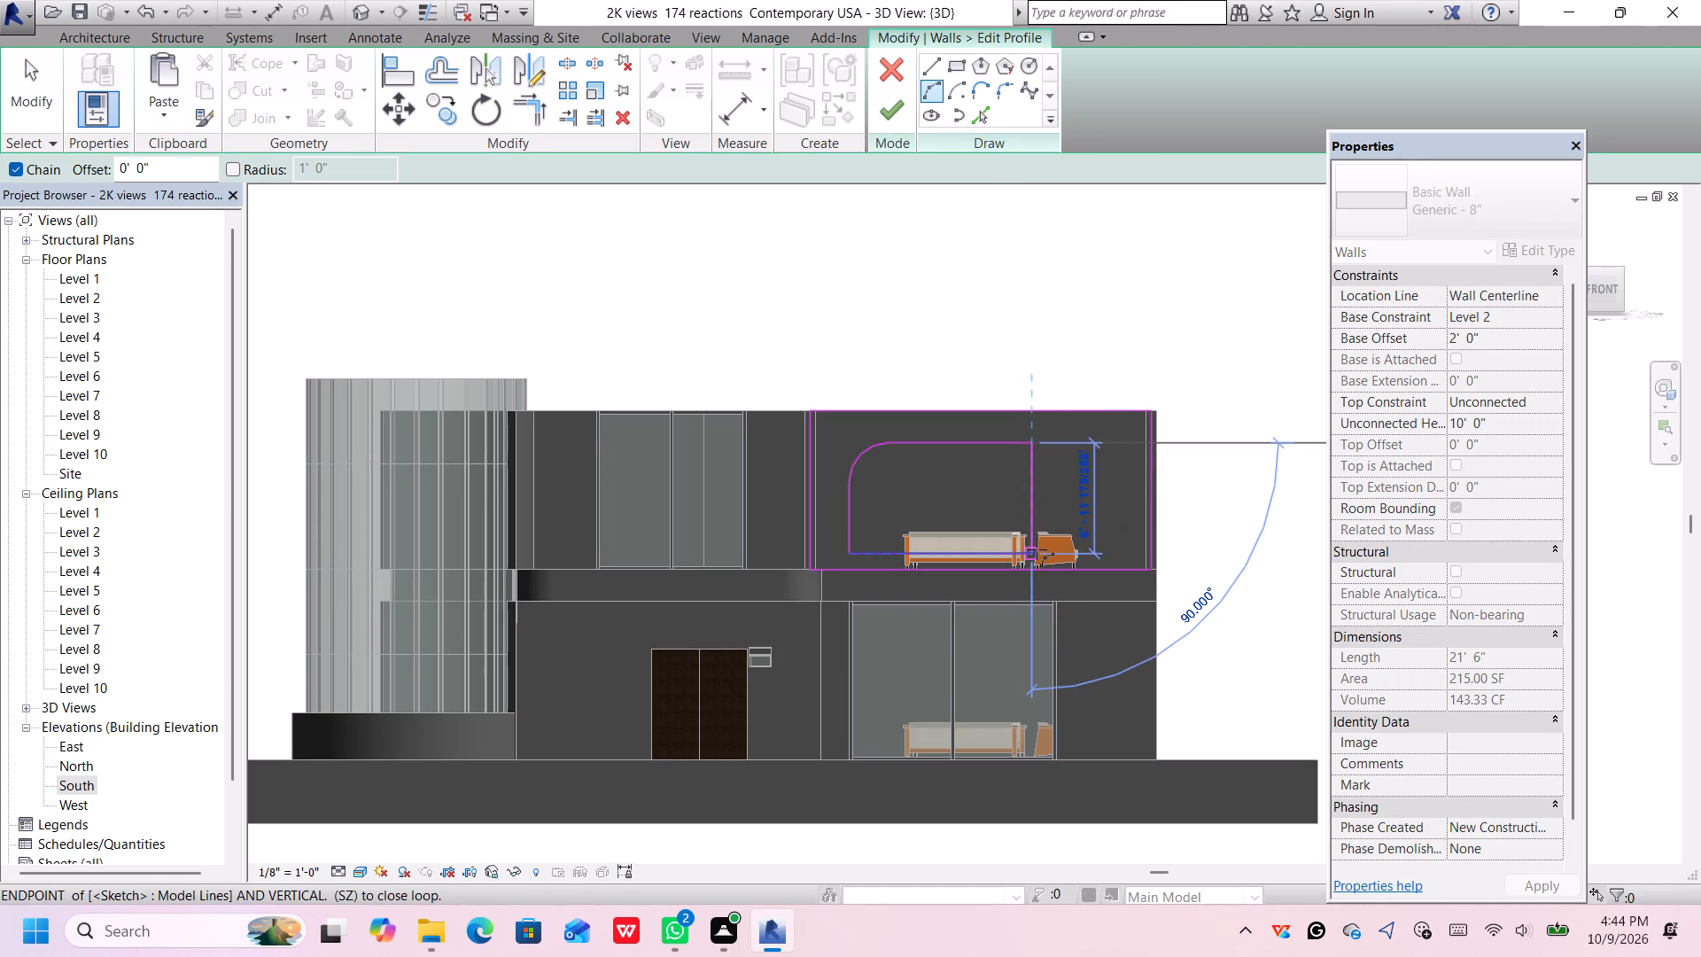
pyautogui.click(1031, 549)
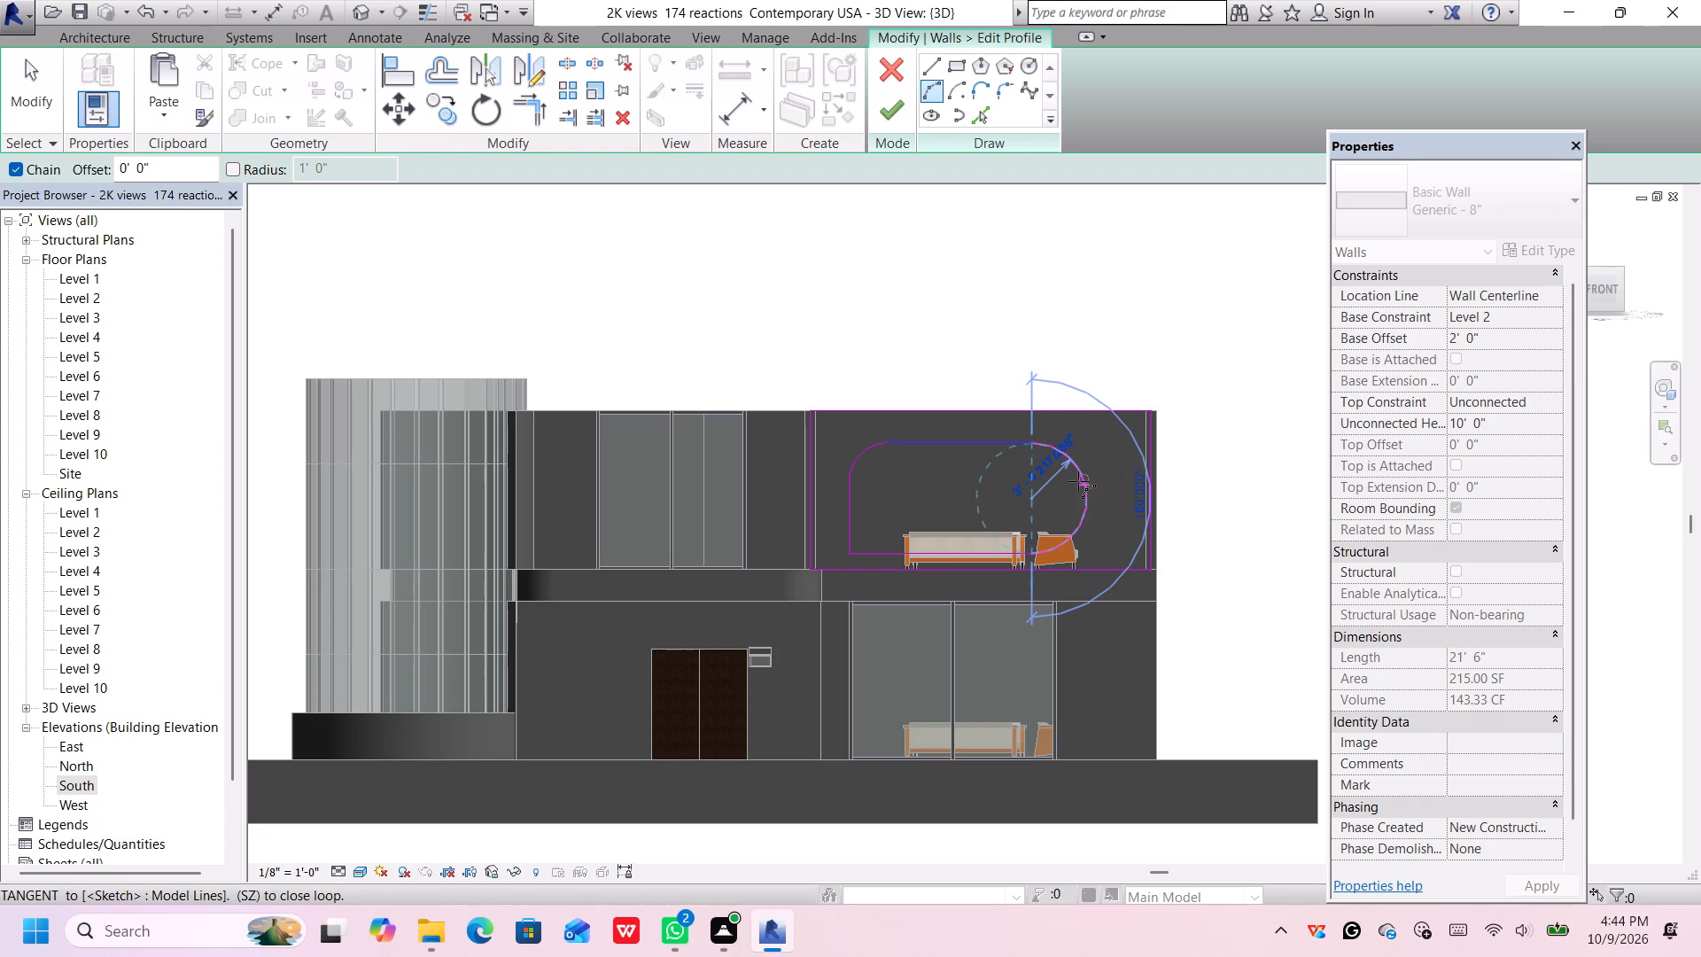
pyautogui.scroll(1, 1076, 481)
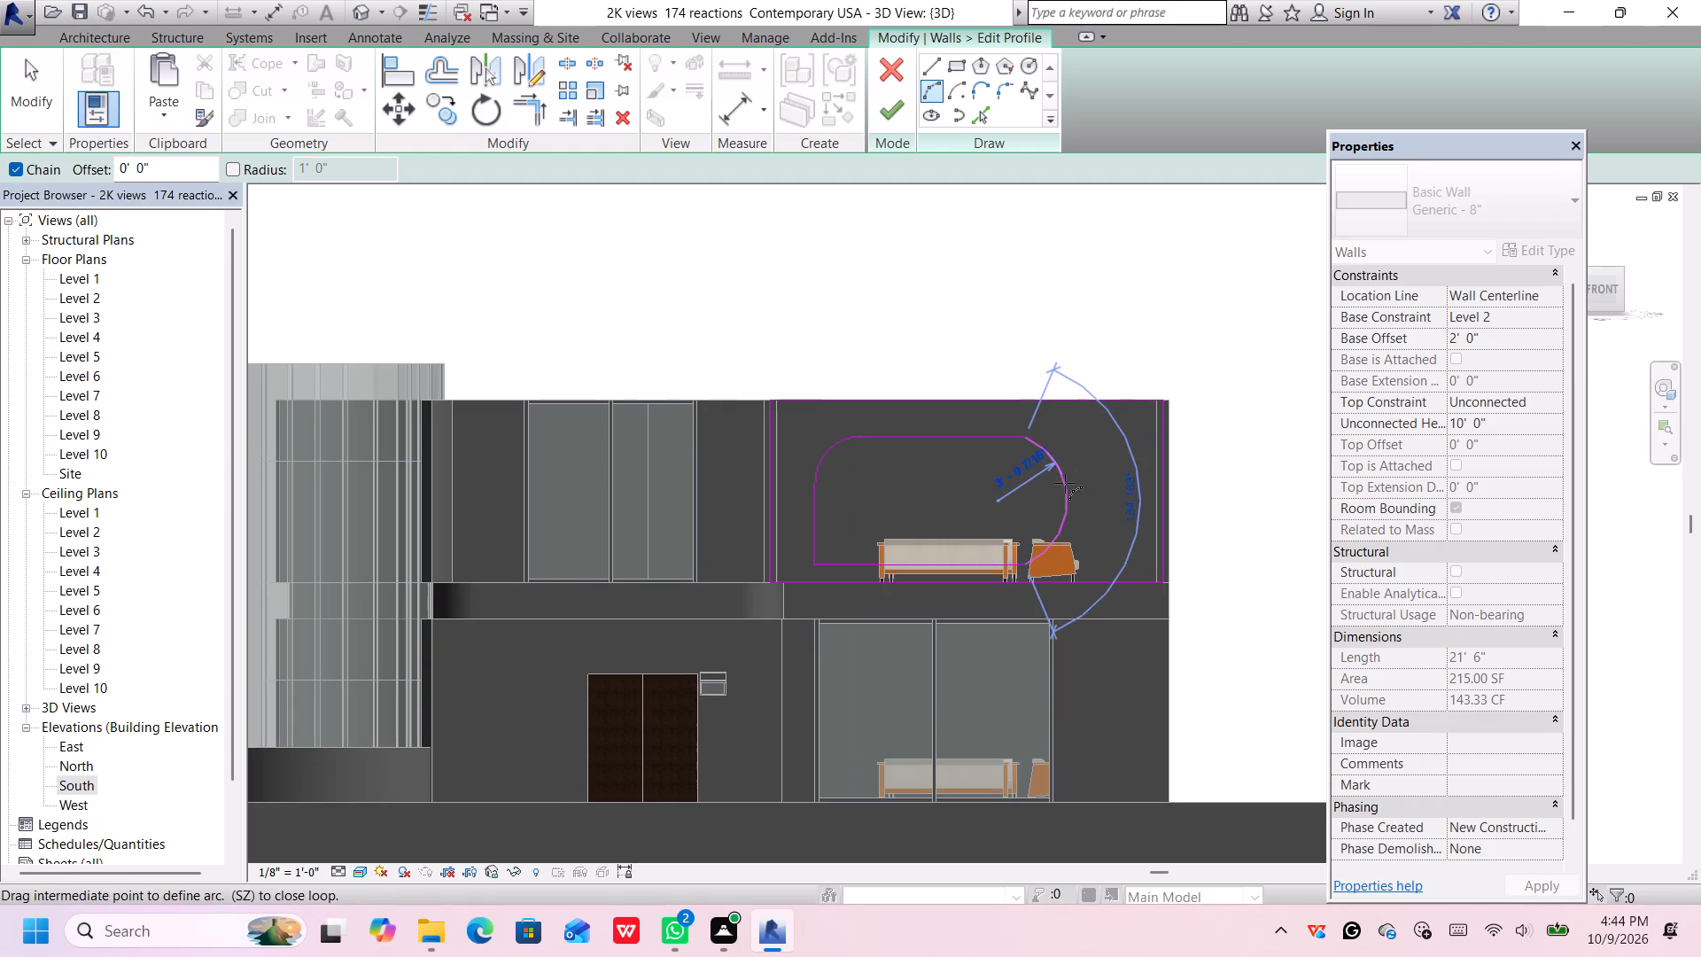
pyautogui.click(1075, 479)
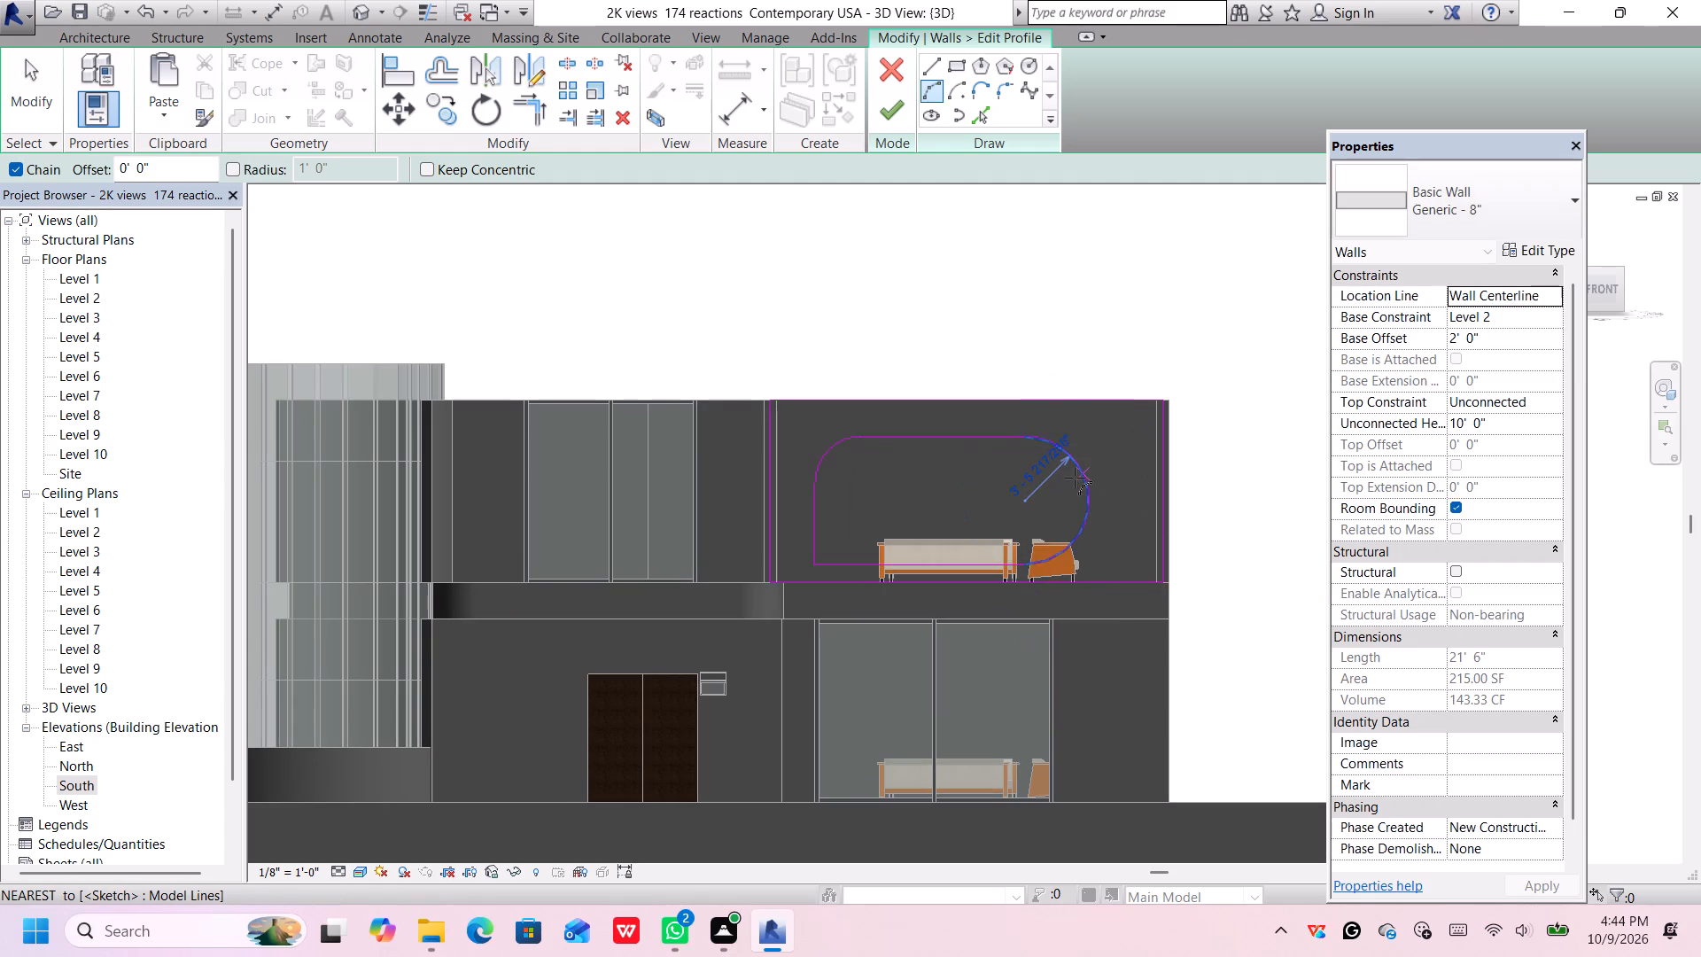
pyautogui.scroll(1, 1214, 432)
pyautogui.scroll(-2, 1214, 432)
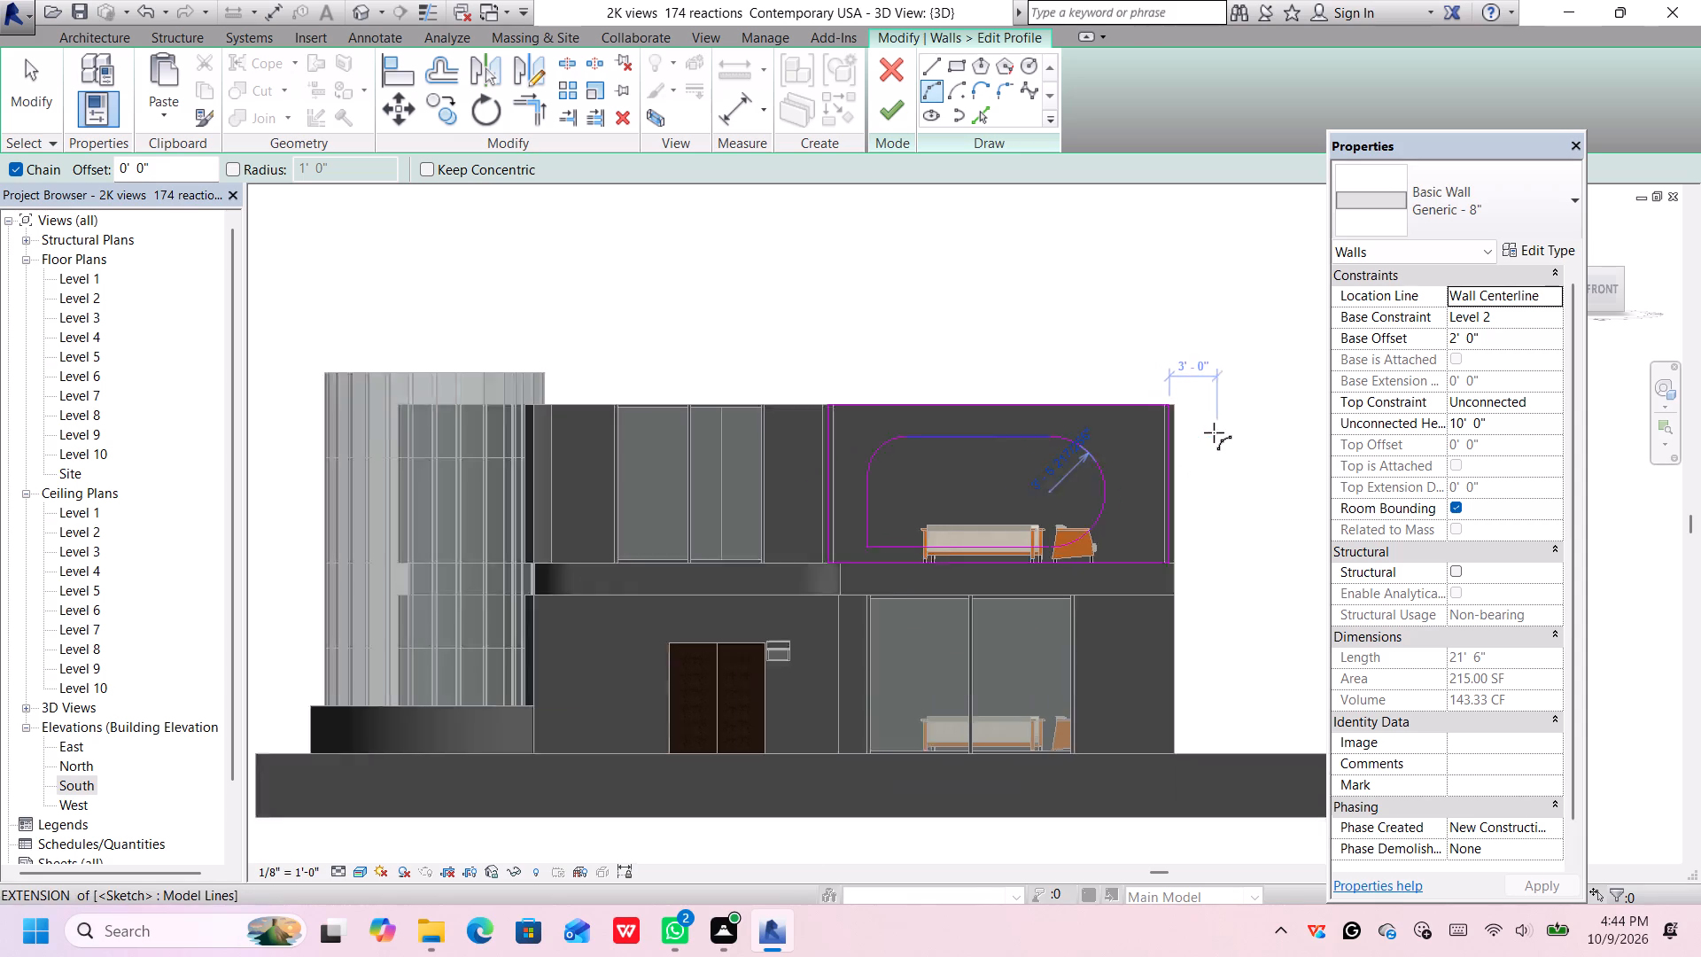
pyautogui.scroll(-2, 1214, 432)
pyautogui.moveTo(1224, 483); pyautogui.dragTo(1174, 463, button='middle')
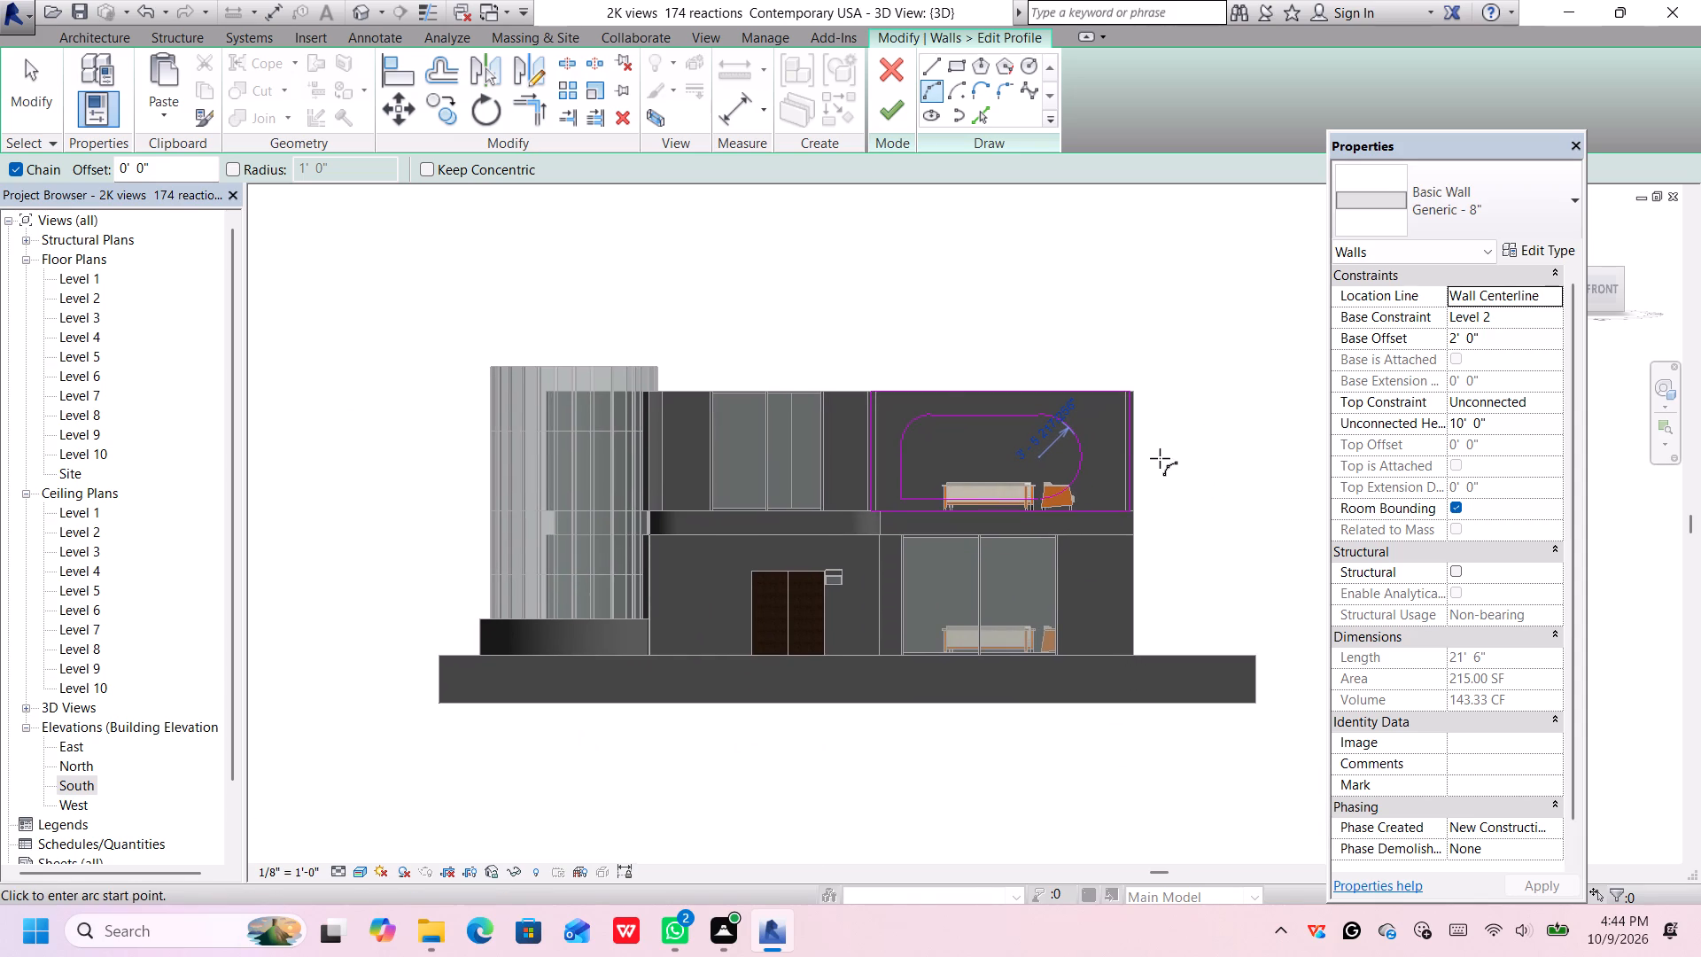
pyautogui.scroll(13, 936, 418)
pyautogui.scroll(-7, 943, 413)
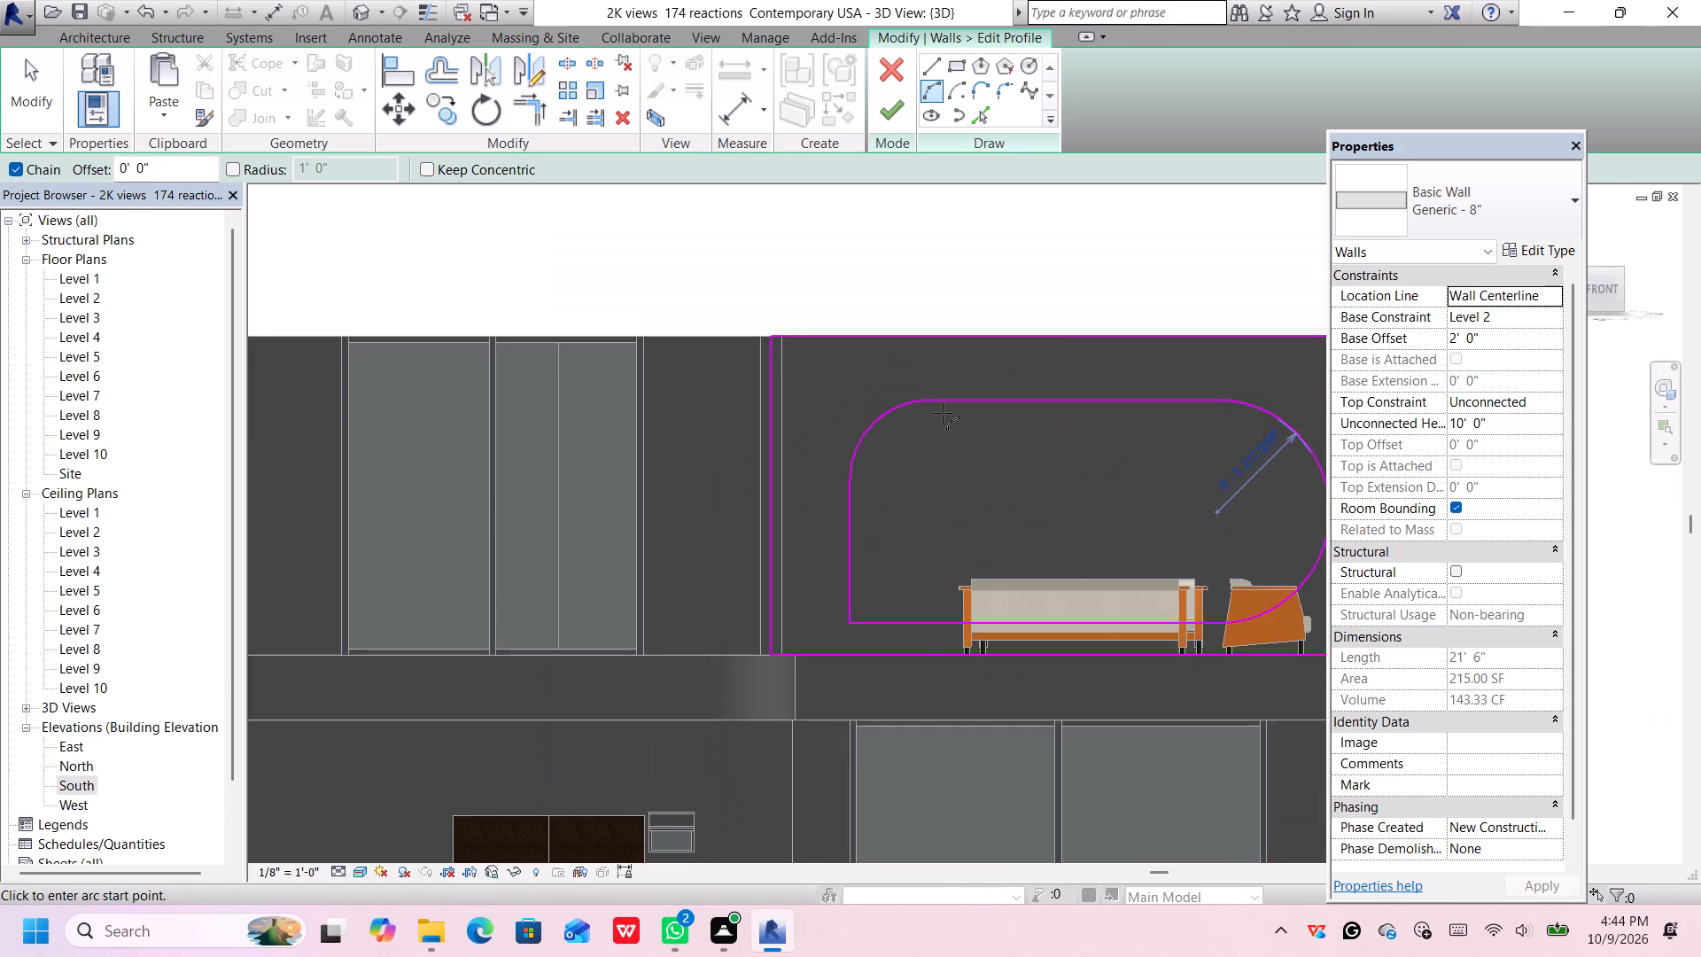
pyautogui.scroll(-2, 943, 413)
pyautogui.click(892, 118)
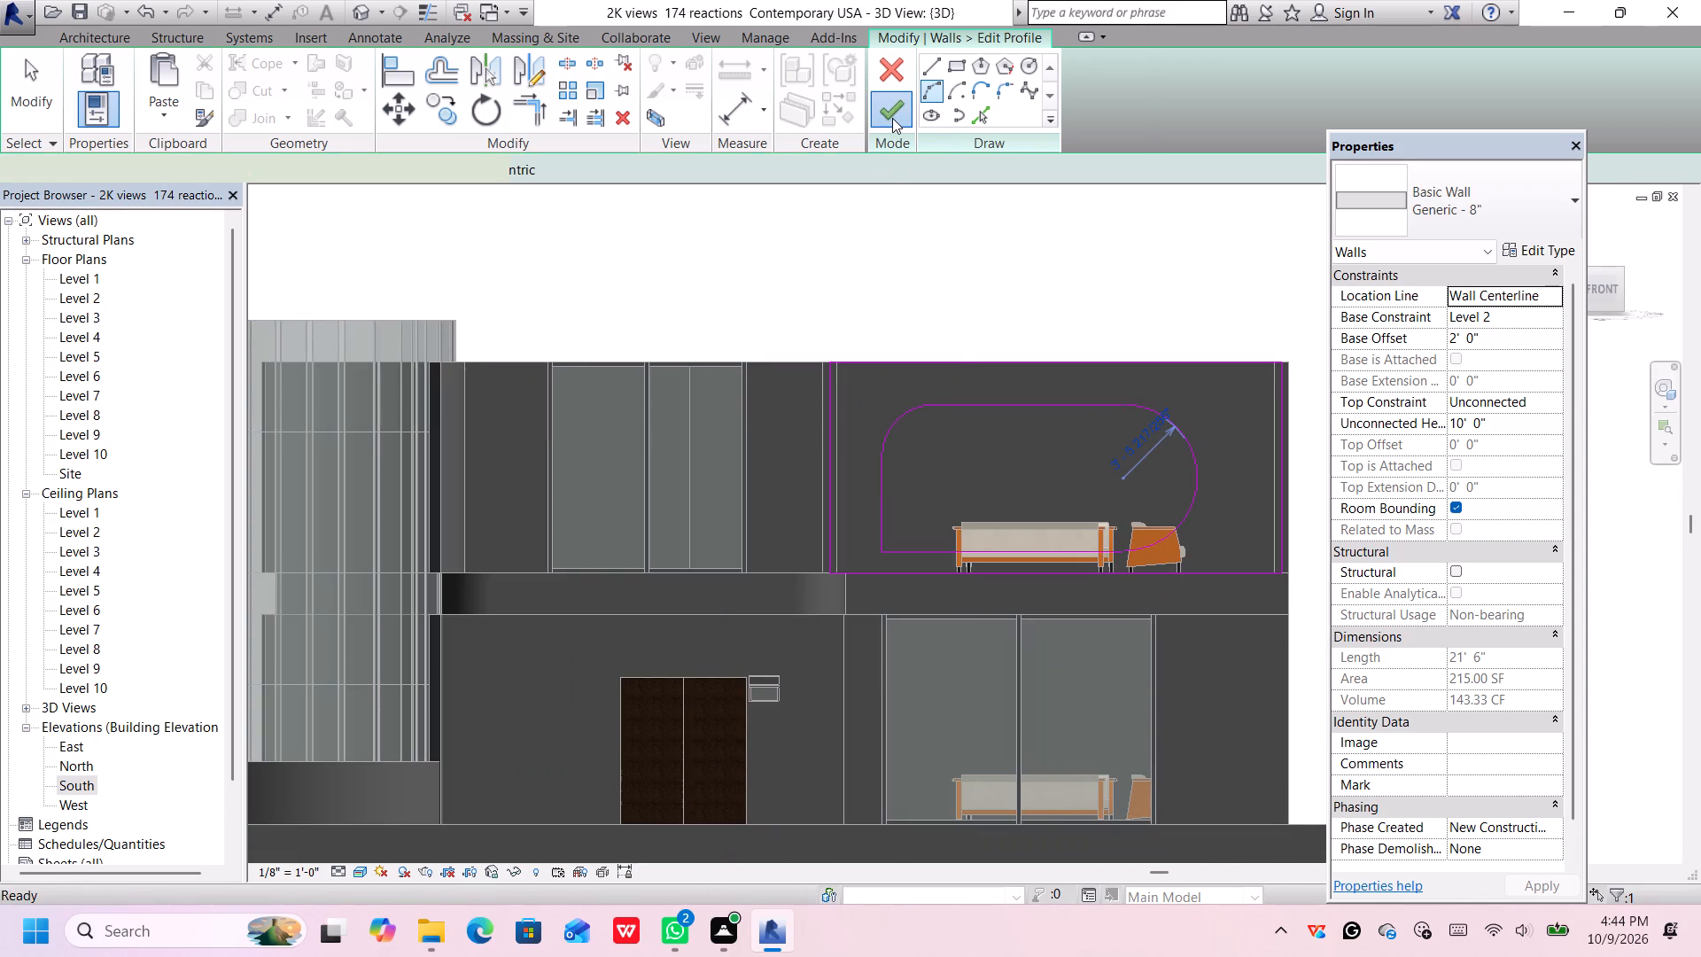
# Examine the upper front wall's new rounded opening in 3D, from straight ahead and from above.
pyautogui.moveTo(1150, 336); pyautogui.dragTo(1096, 324, button='middle')
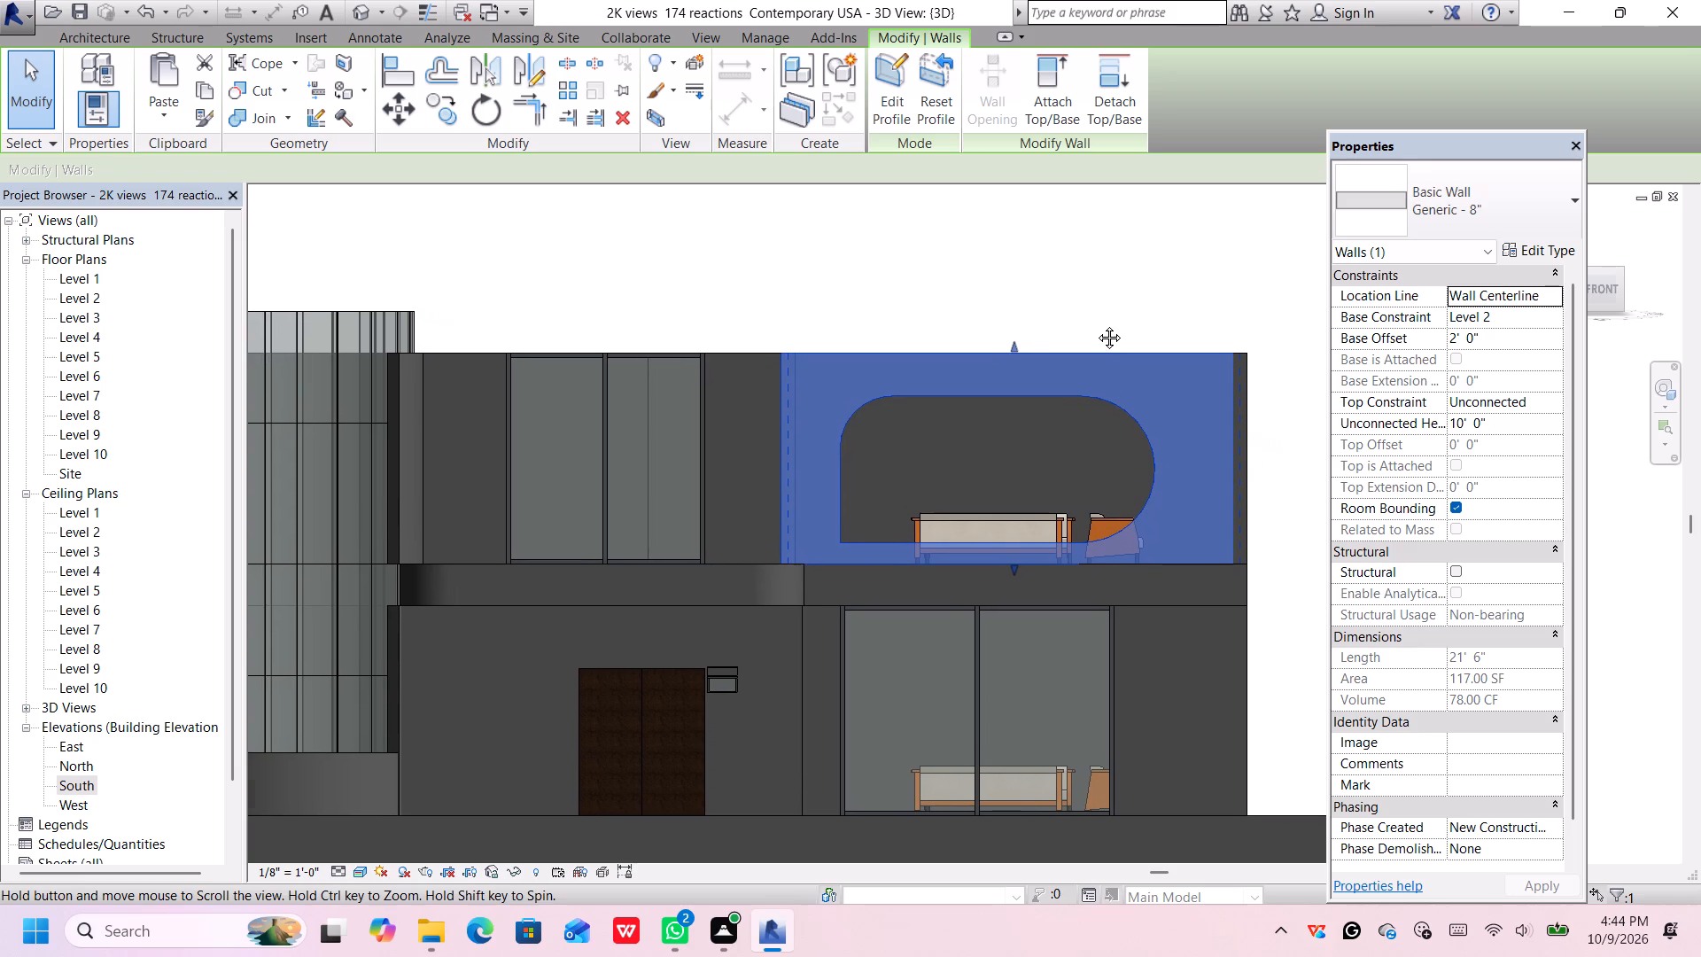
pyautogui.moveTo(1096, 324); pyautogui.dragTo(1091, 323, button='middle')
pyautogui.middleClick(1153, 291)
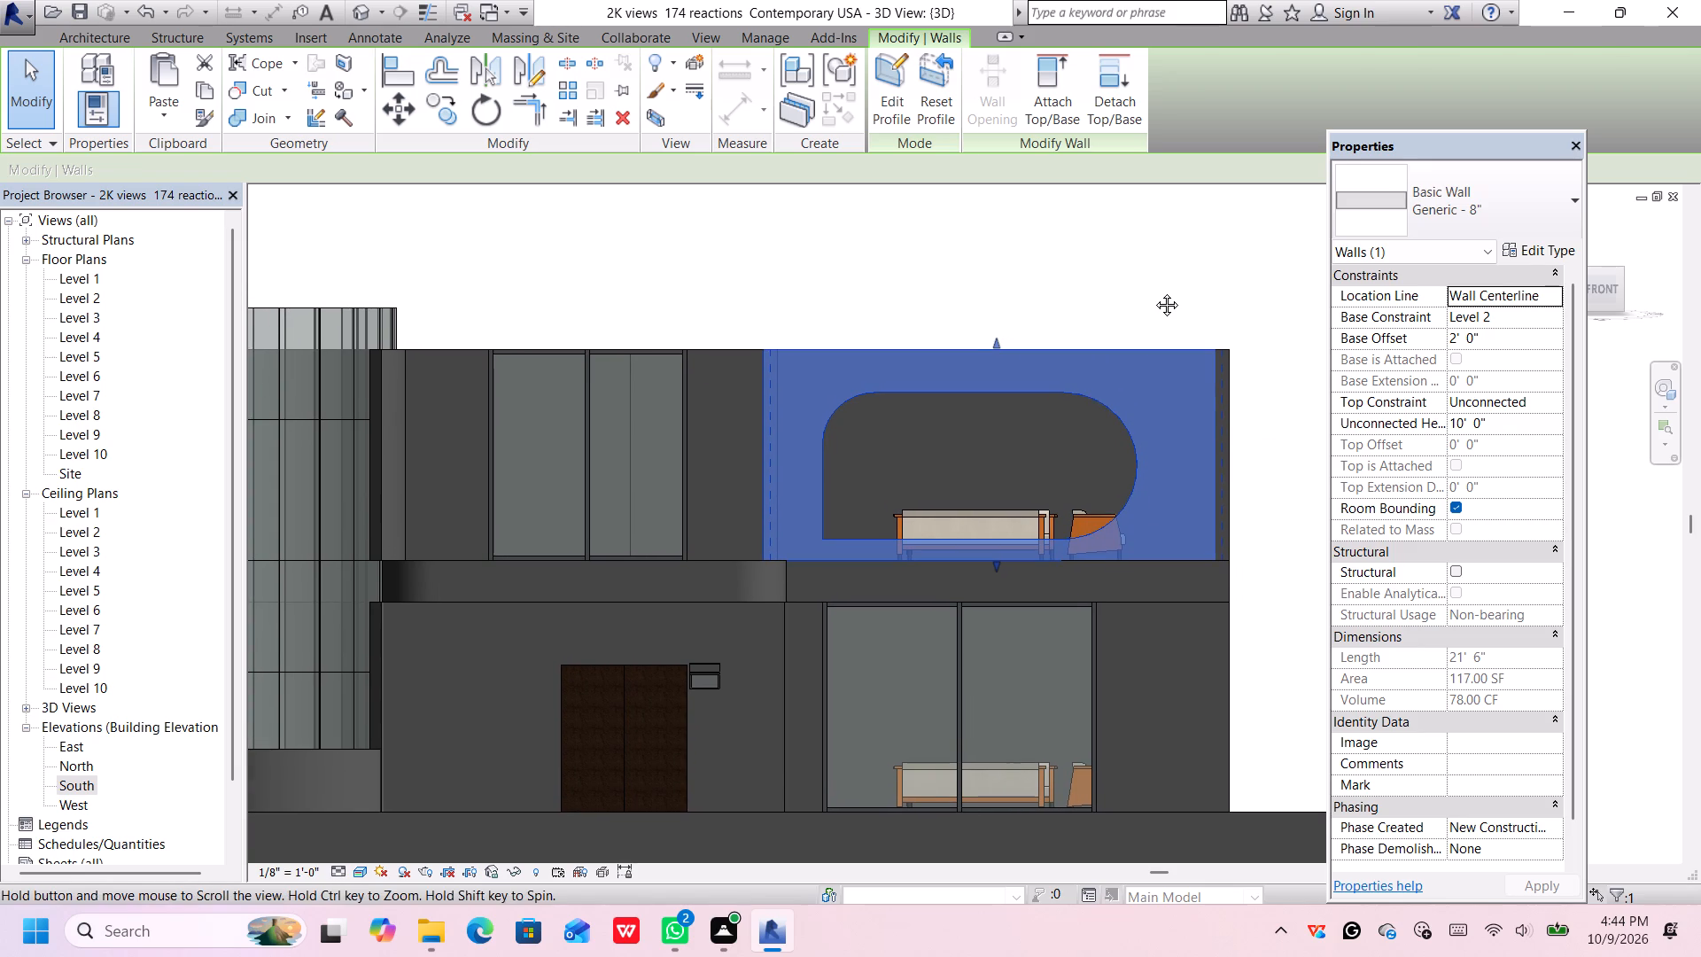
pyautogui.press('Escape')
pyautogui.scroll(-6, 1153, 292)
pyautogui.scroll(-1, 1204, 365)
pyautogui.moveTo(1203, 365); pyautogui.dragTo(1202, 365, button='middle')
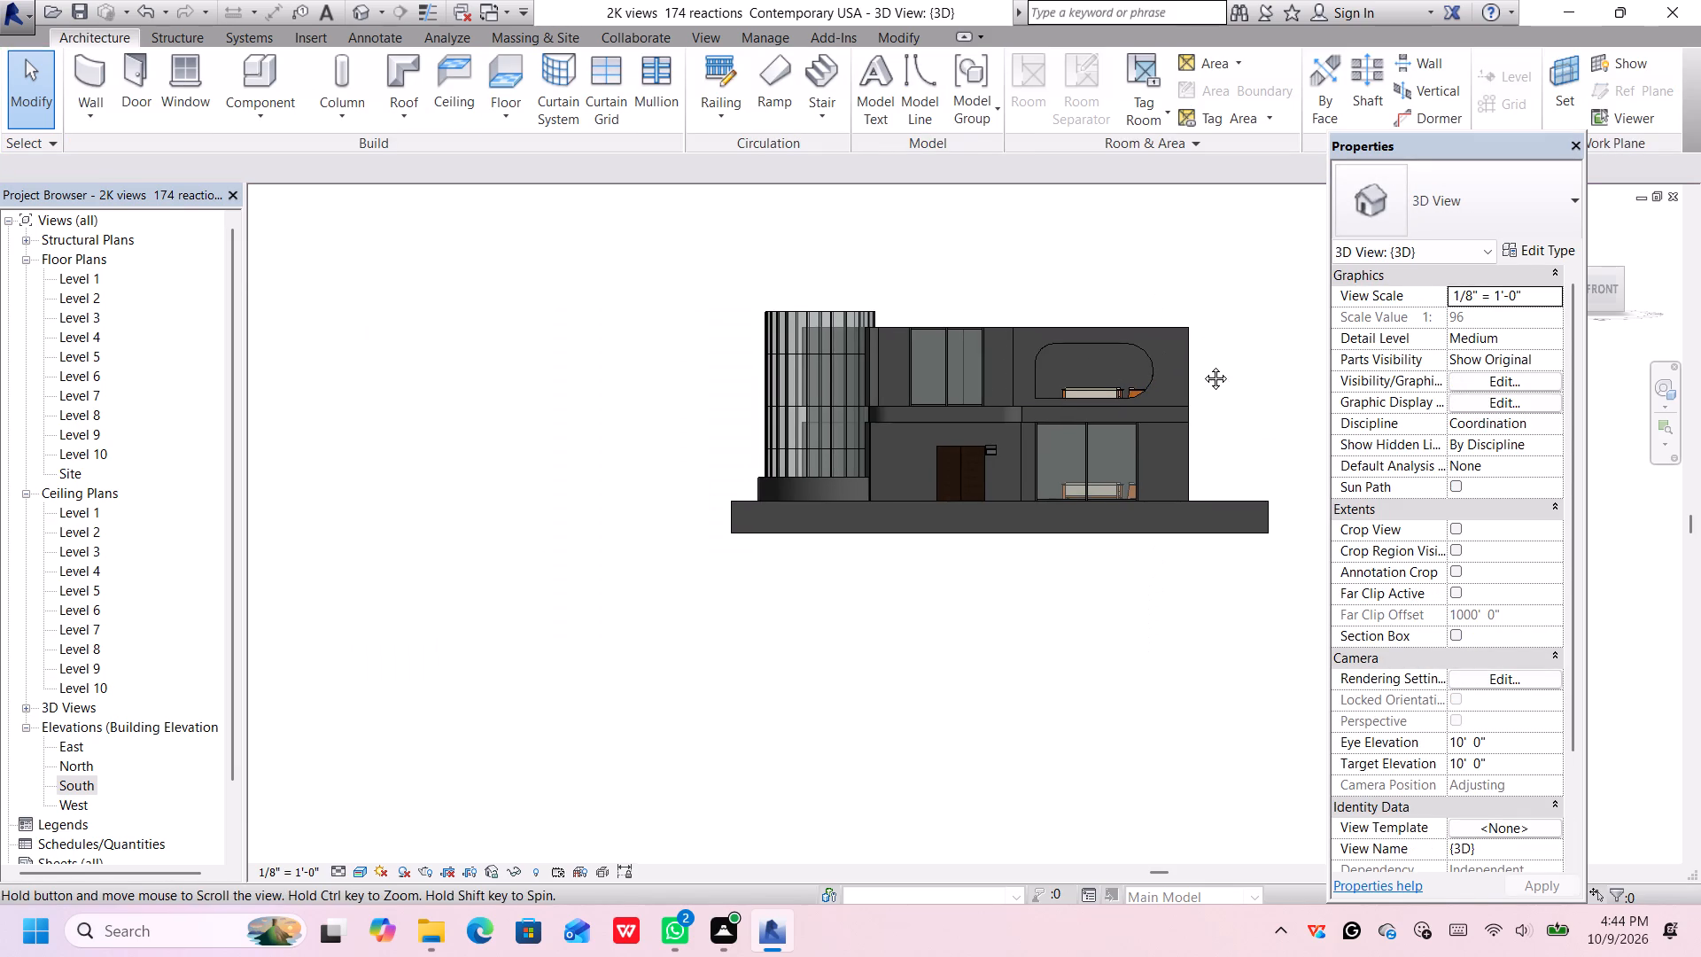
pyautogui.moveTo(1202, 365); pyautogui.dragTo(1198, 339, button='middle')
pyautogui.scroll(2, 1199, 335)
pyautogui.moveTo(1197, 333); pyautogui.dragTo(1188, 311, button='middle')
pyautogui.moveTo(1188, 314); pyautogui.dragTo(1179, 354, button='middle')
pyautogui.middleClick(1180, 353)
pyautogui.scroll(-1, 1183, 353)
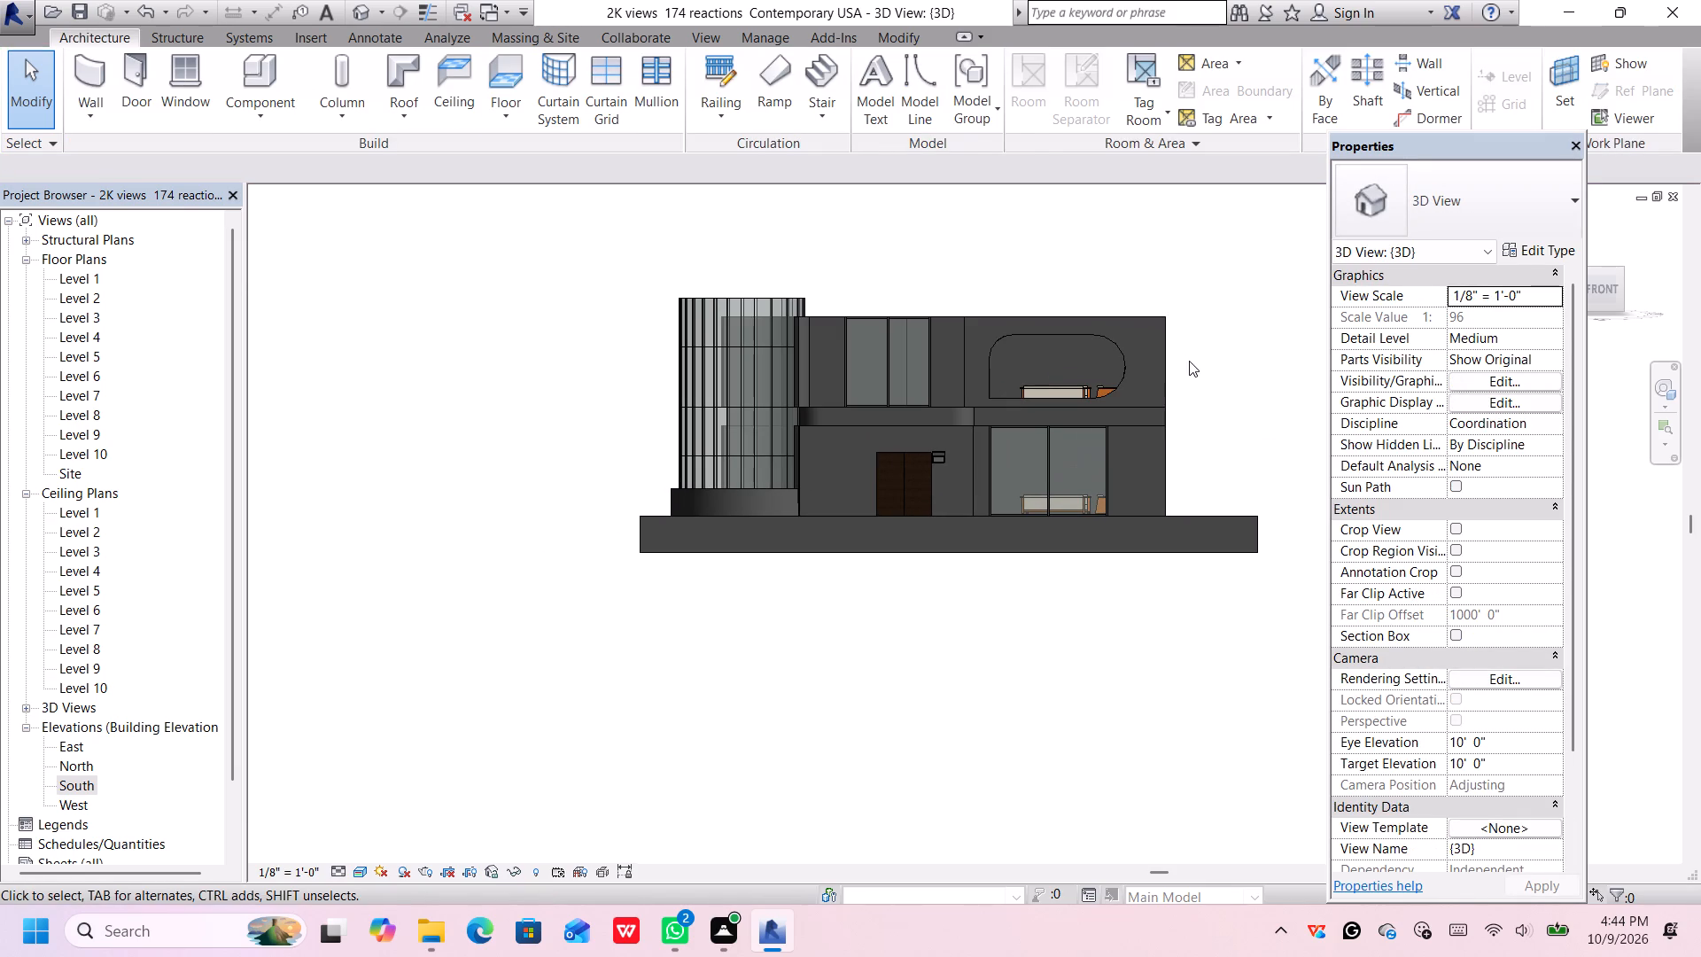
pyautogui.moveTo(1186, 370); pyautogui.dragTo(1175, 362, button='middle')
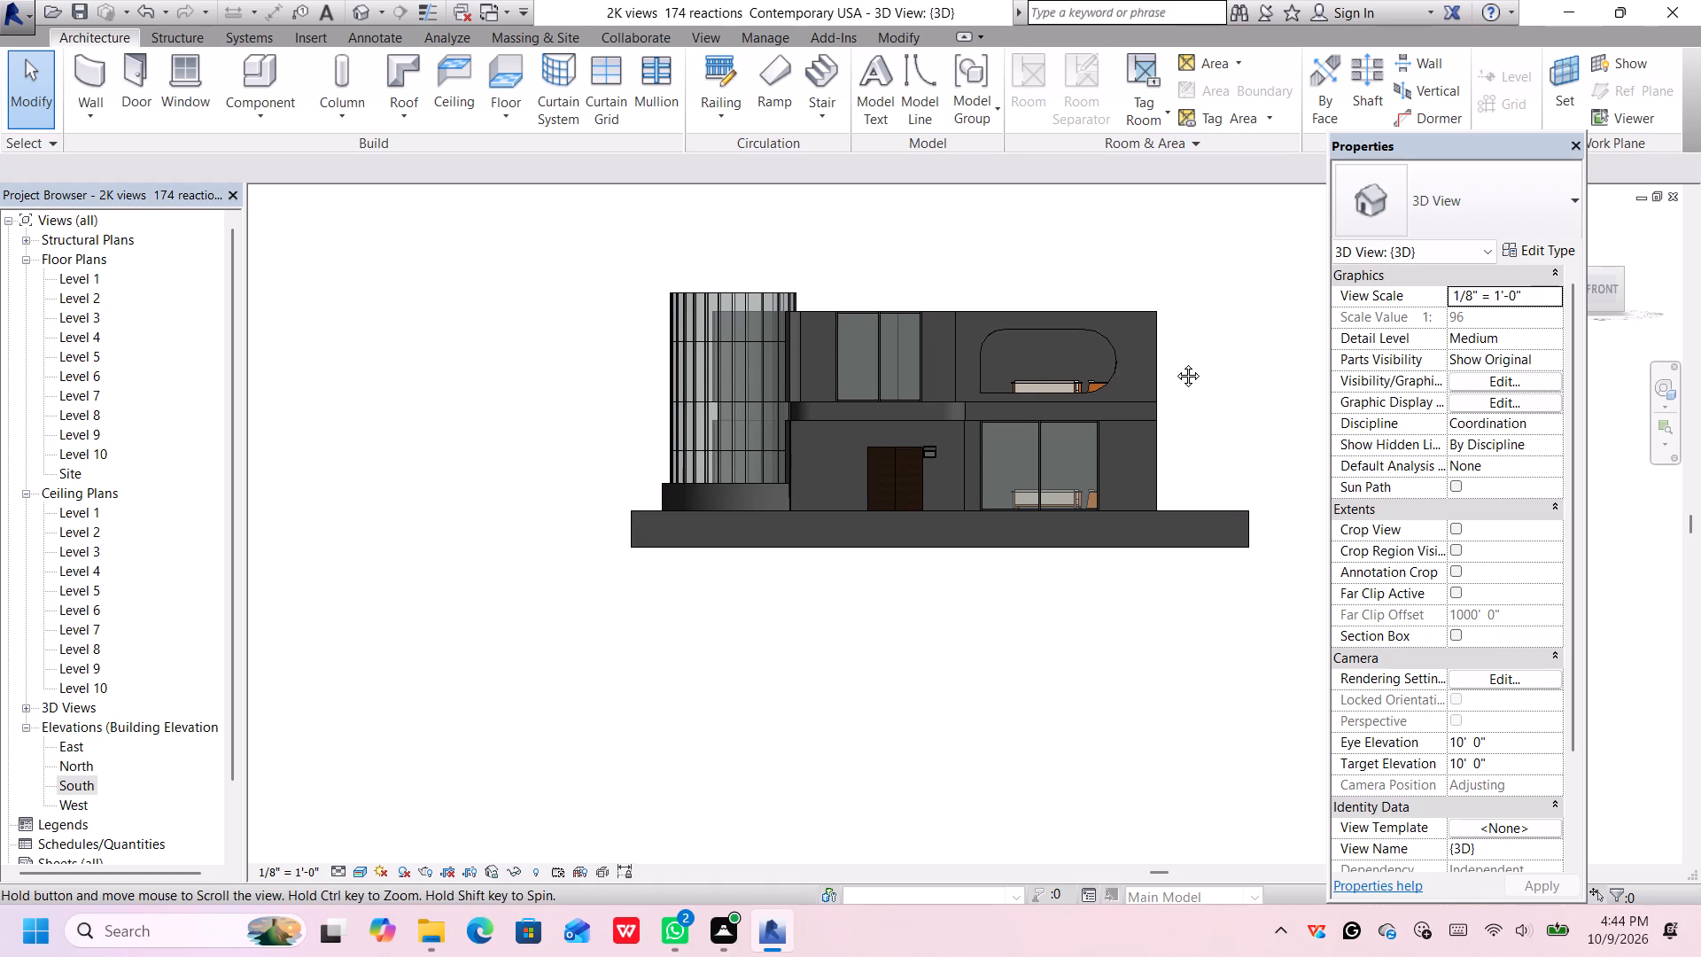
pyautogui.moveTo(1175, 362); pyautogui.dragTo(1235, 620, button='middle')
pyautogui.scroll(1, 1175, 362)
pyautogui.keyDown('shift'); pyautogui.scroll(-1, 1235, 620); pyautogui.keyUp('shift')
pyautogui.keyDown('shift'); pyautogui.middleClick(1235, 620); pyautogui.keyUp('shift')
pyautogui.keyDown('shift'); pyautogui.scroll(1, 1235, 620); pyautogui.keyUp('shift')
pyautogui.scroll(1, 1223, 554)
pyautogui.moveTo(1217, 552); pyautogui.dragTo(1179, 545, button='middle')
pyautogui.scroll(1, 1233, 424)
pyautogui.middleClick(1232, 424)
pyautogui.scroll(-1, 1231, 425)
pyautogui.scroll(1, 1228, 431)
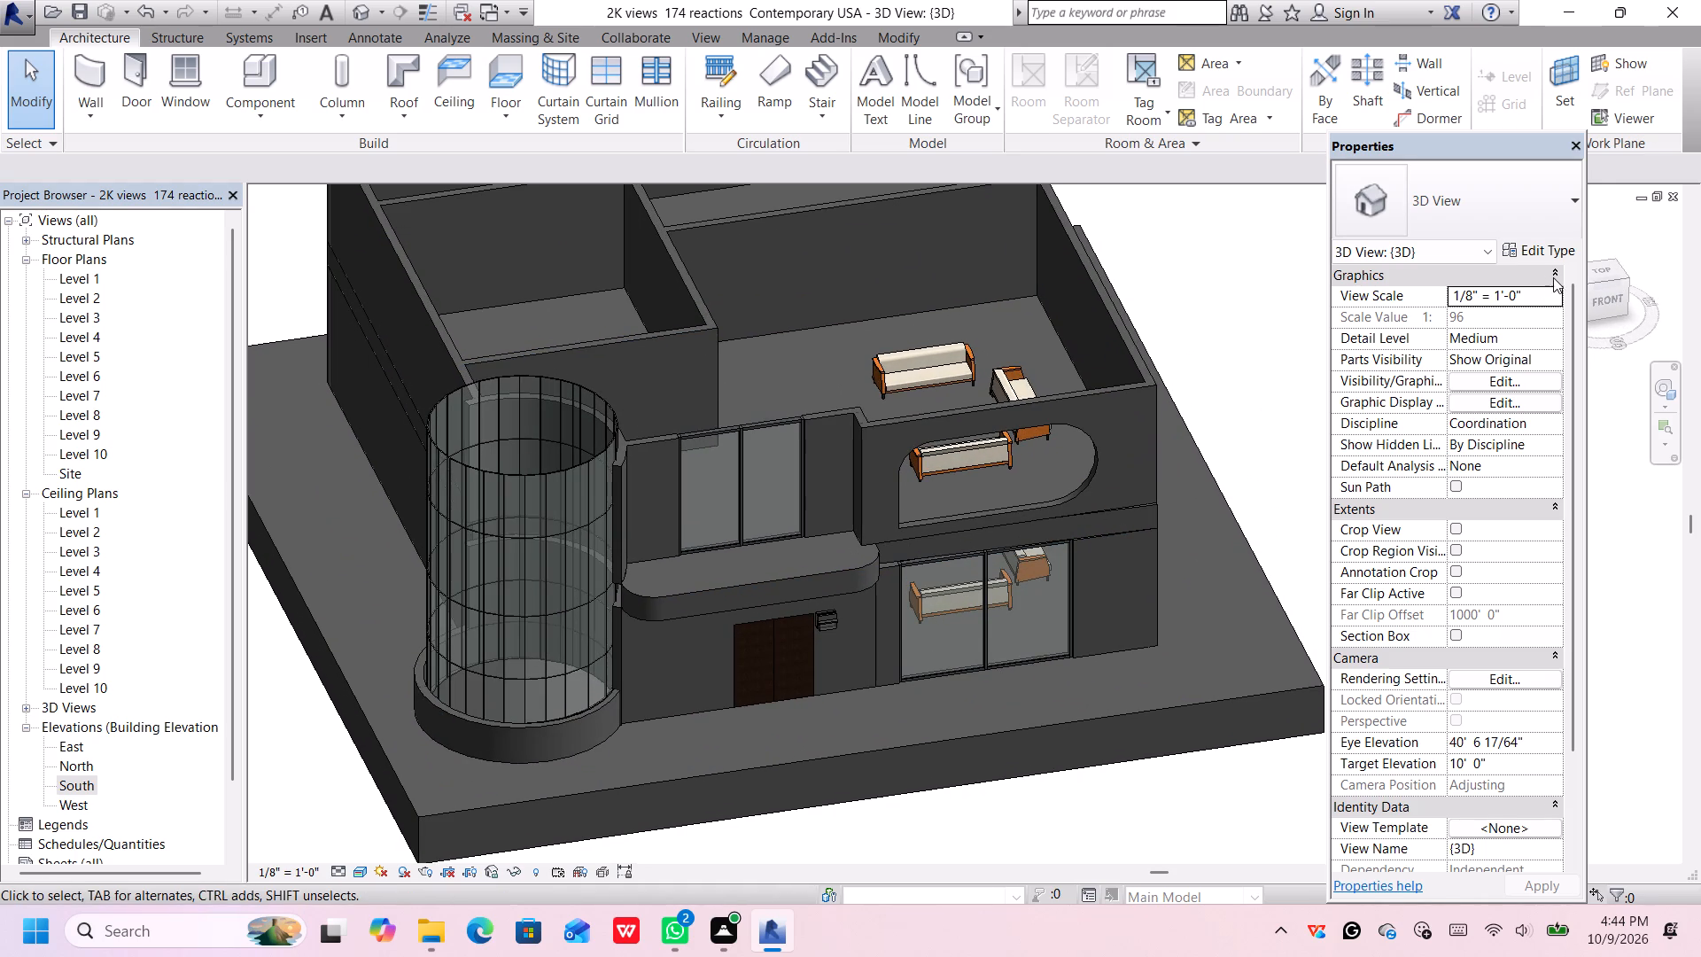
# From the top view, draw a Curtain Wall 1 wall about 14' 5" long inside the front right wall, along its centreline.
pyautogui.click(1604, 267)
pyautogui.moveTo(967, 614); pyautogui.dragTo(833, 536, button='middle')
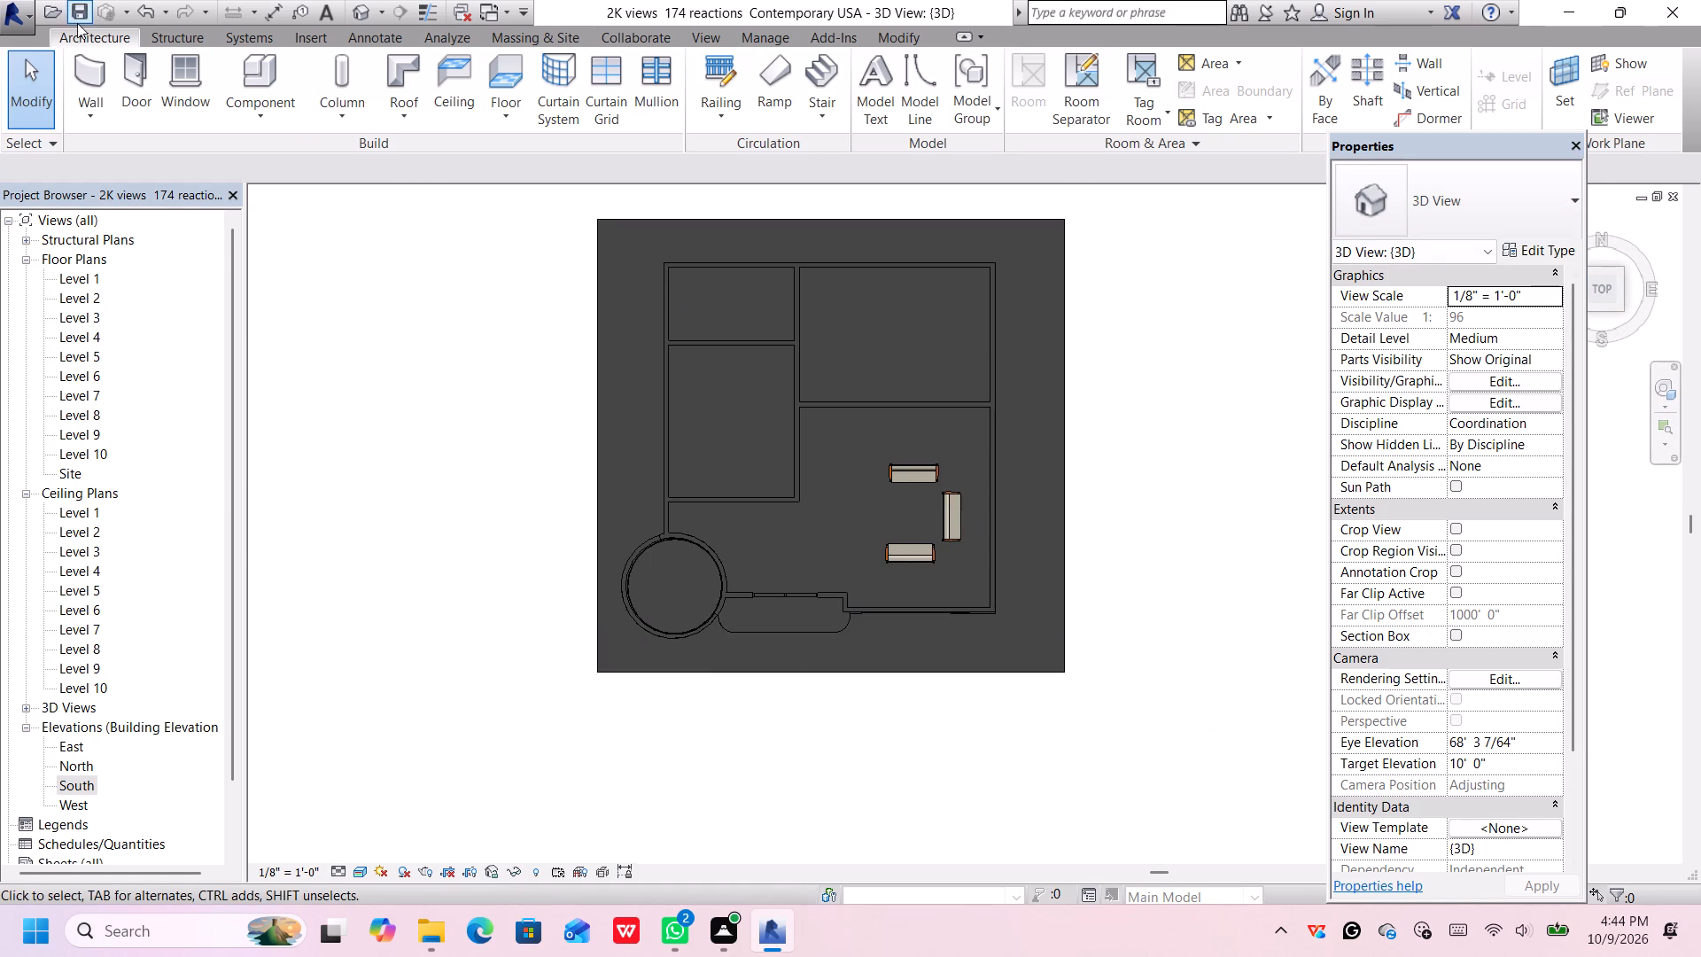
pyautogui.click(79, 76)
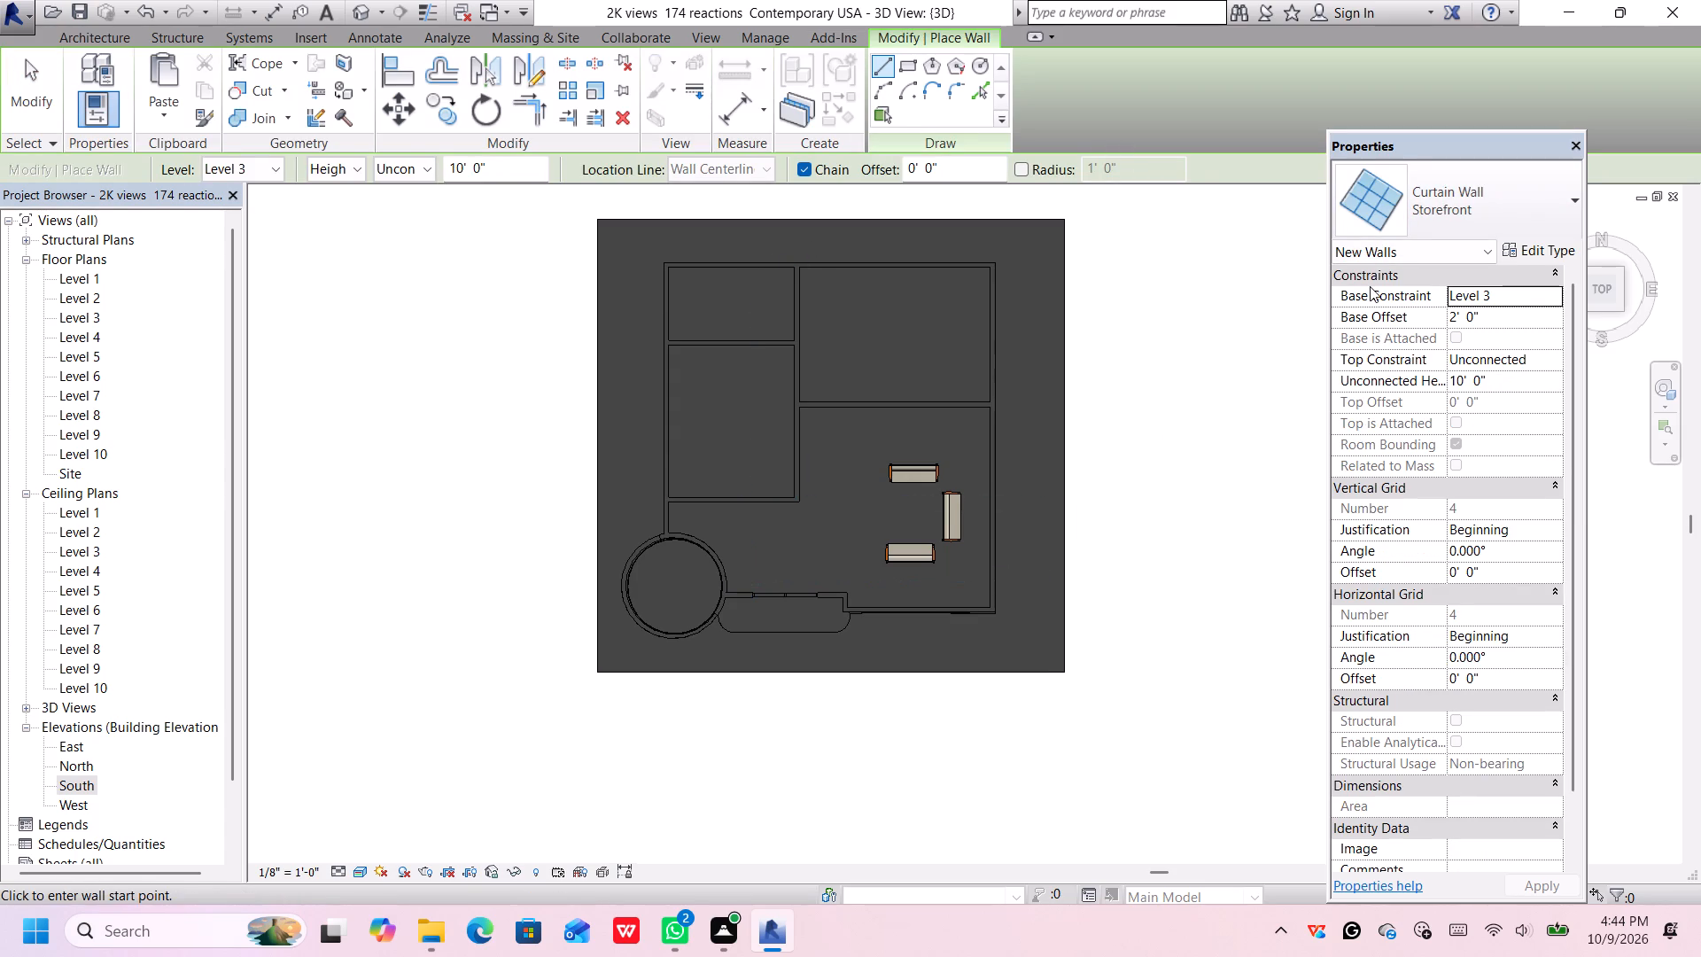
pyautogui.scroll(-2, 1370, 287)
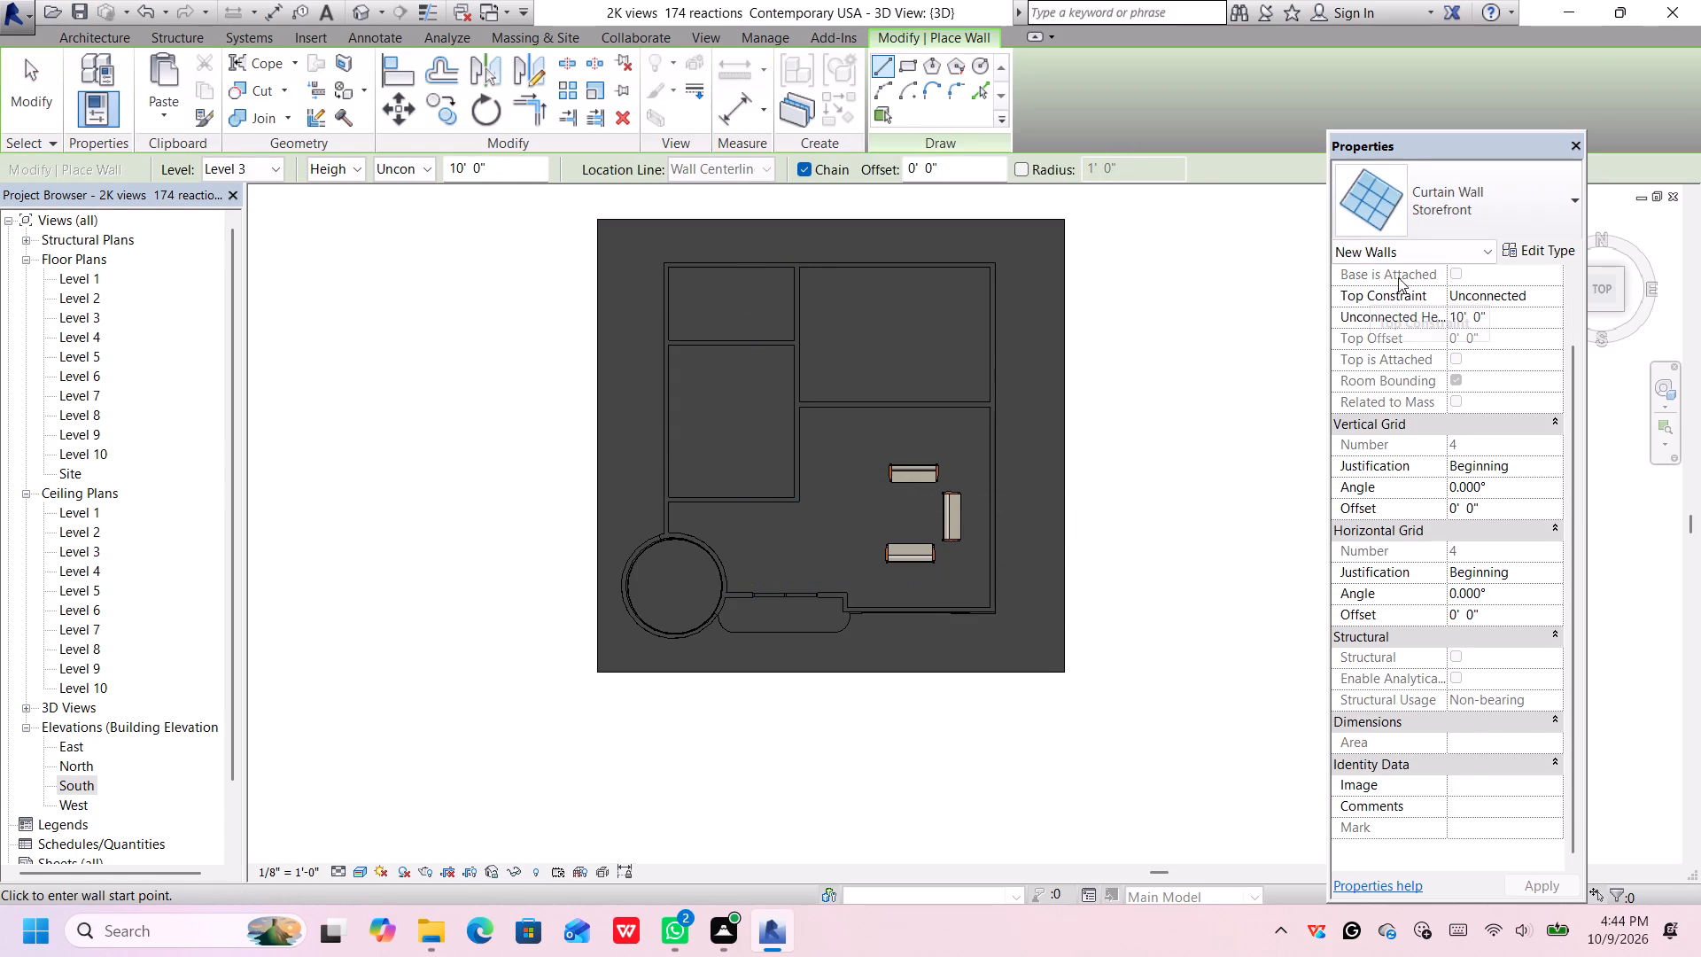
pyautogui.click(1446, 224)
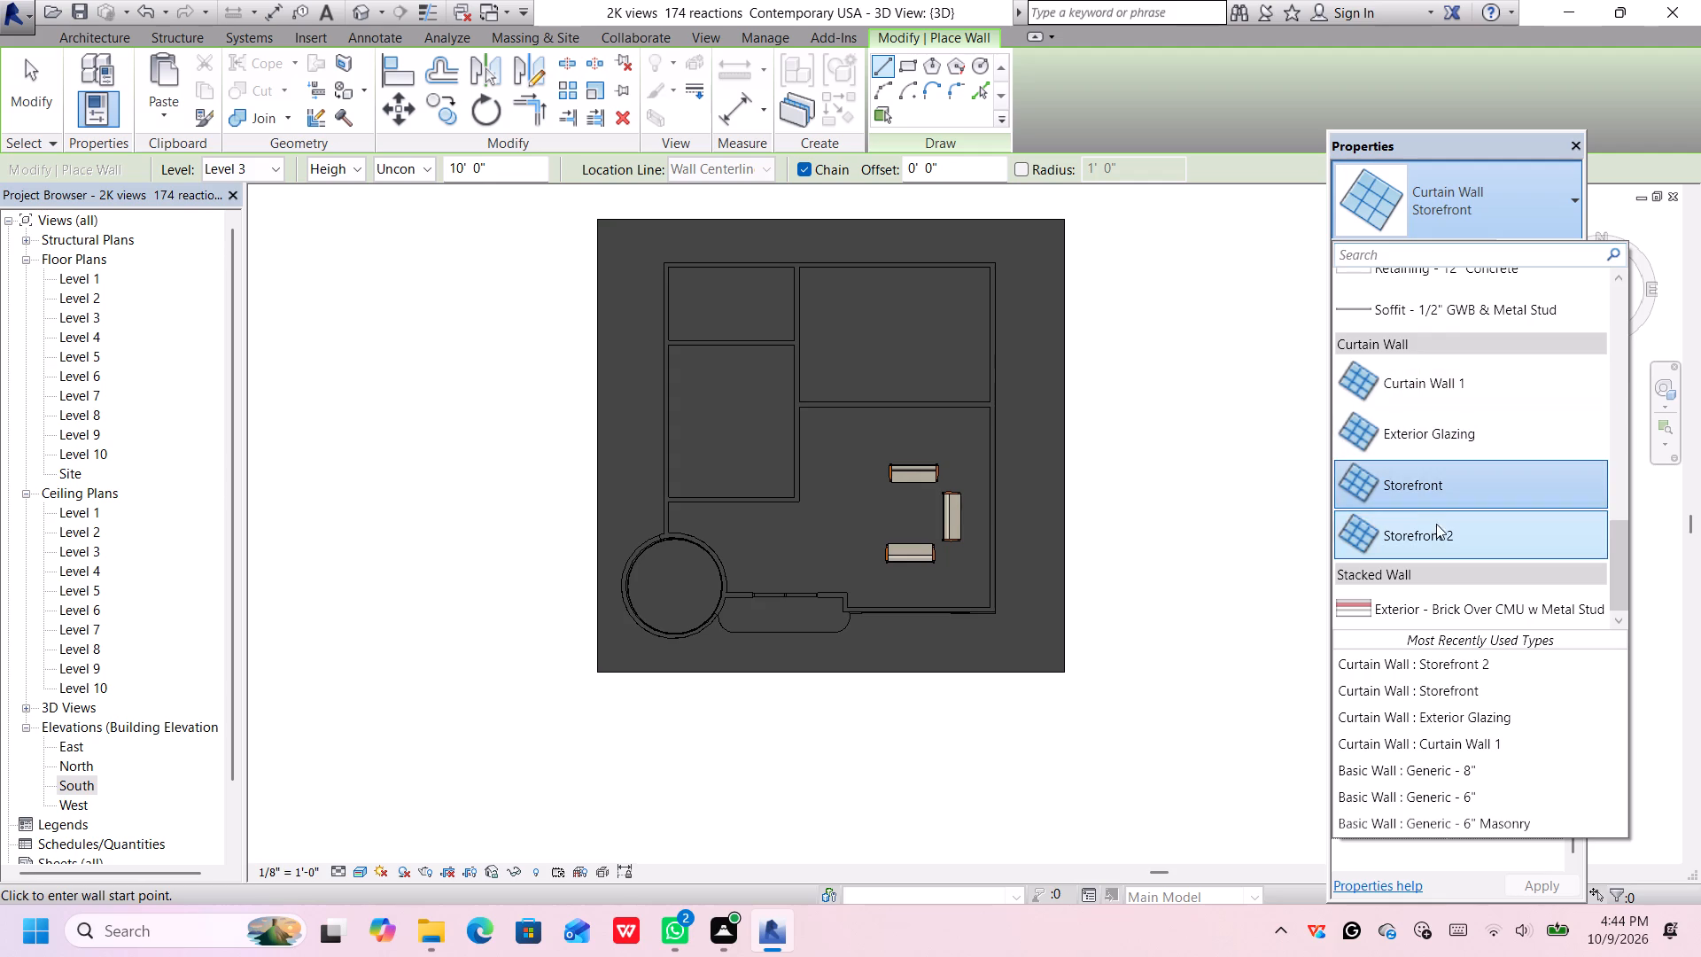
pyautogui.click(1442, 397)
pyautogui.scroll(-1, 918, 650)
pyautogui.scroll(8, 918, 644)
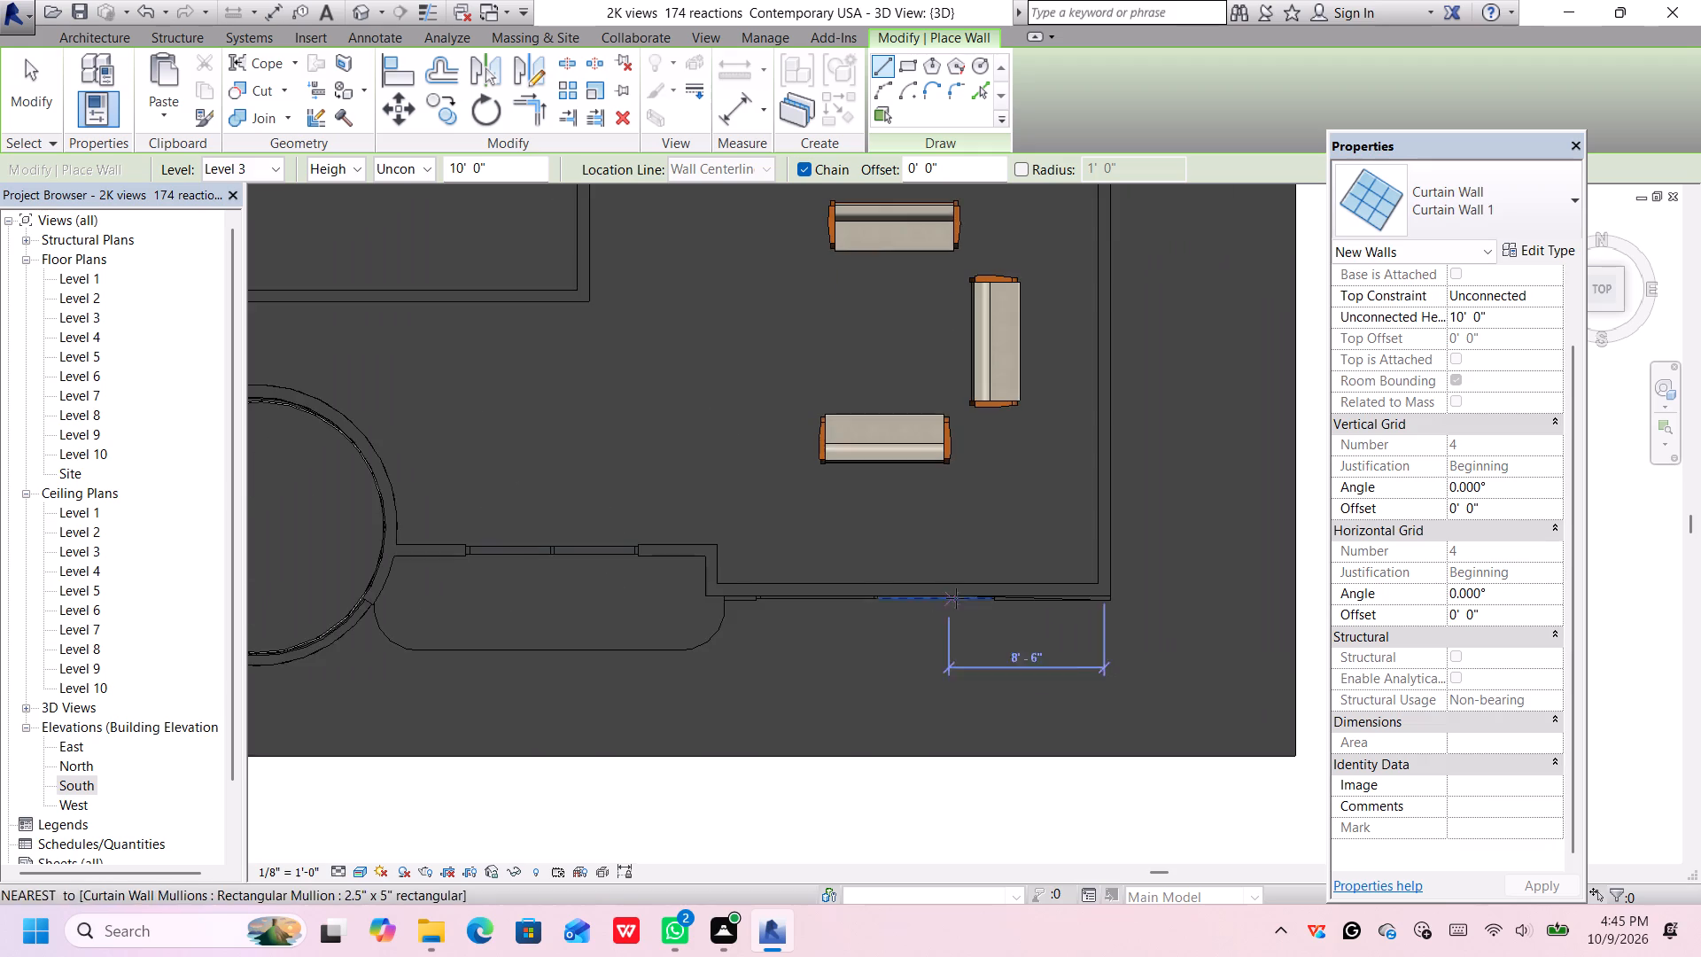
pyautogui.scroll(6, 961, 598)
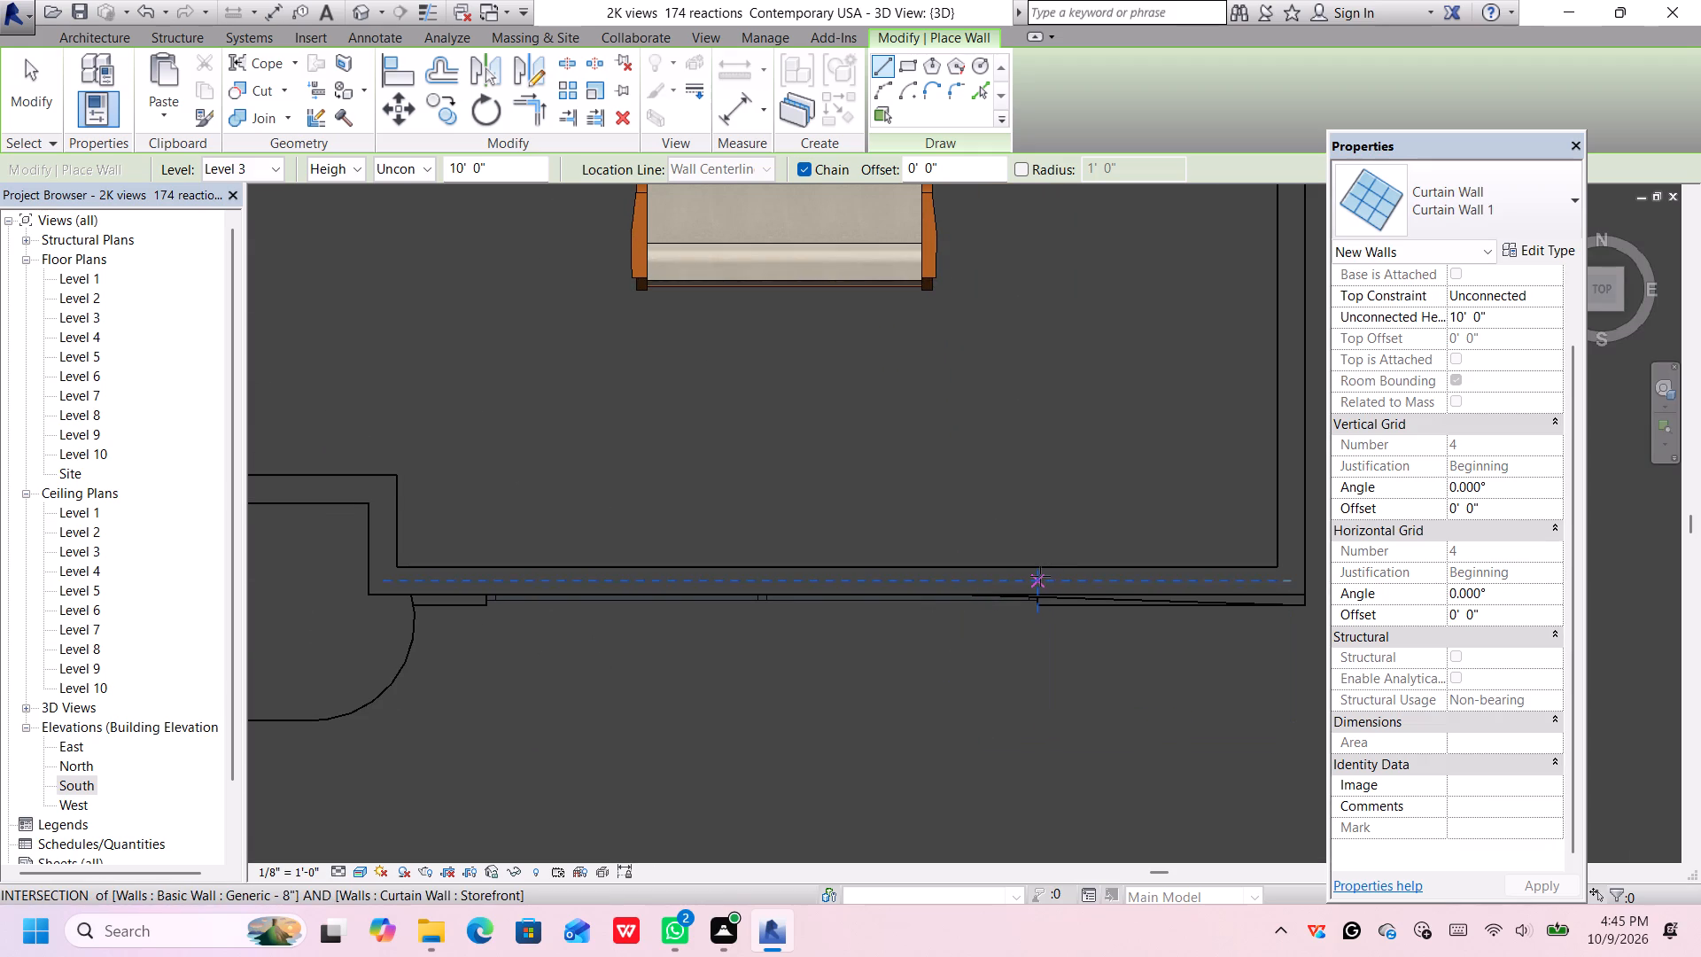
pyautogui.click(1080, 581)
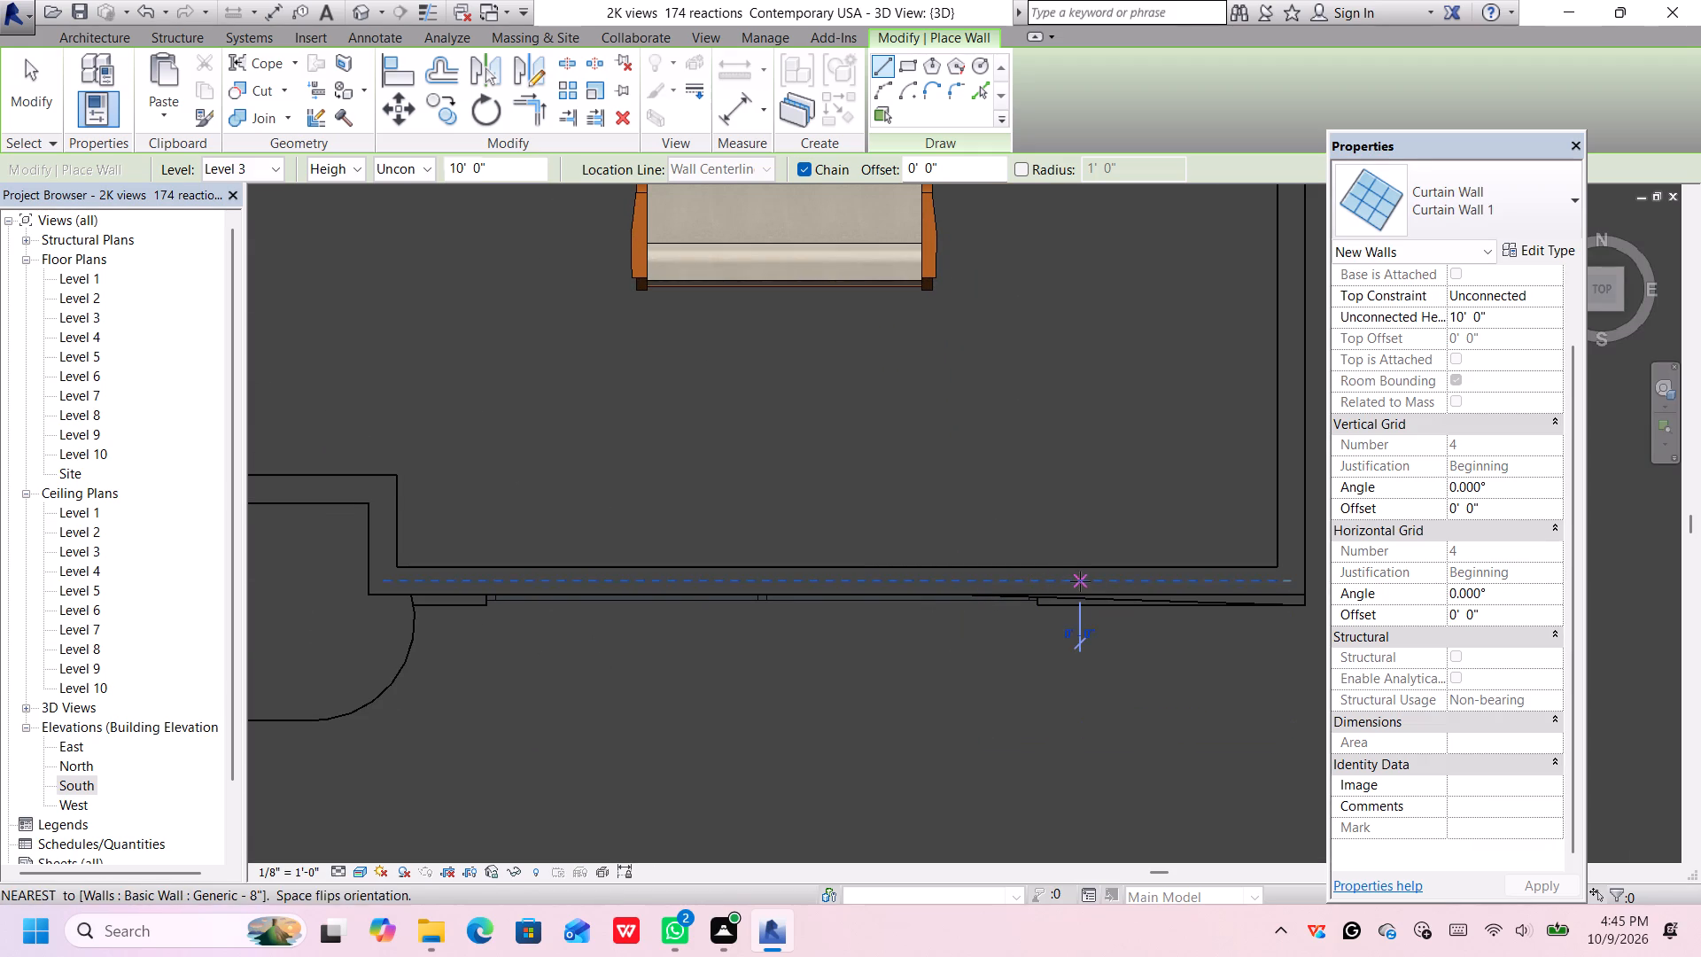
pyautogui.click(472, 580)
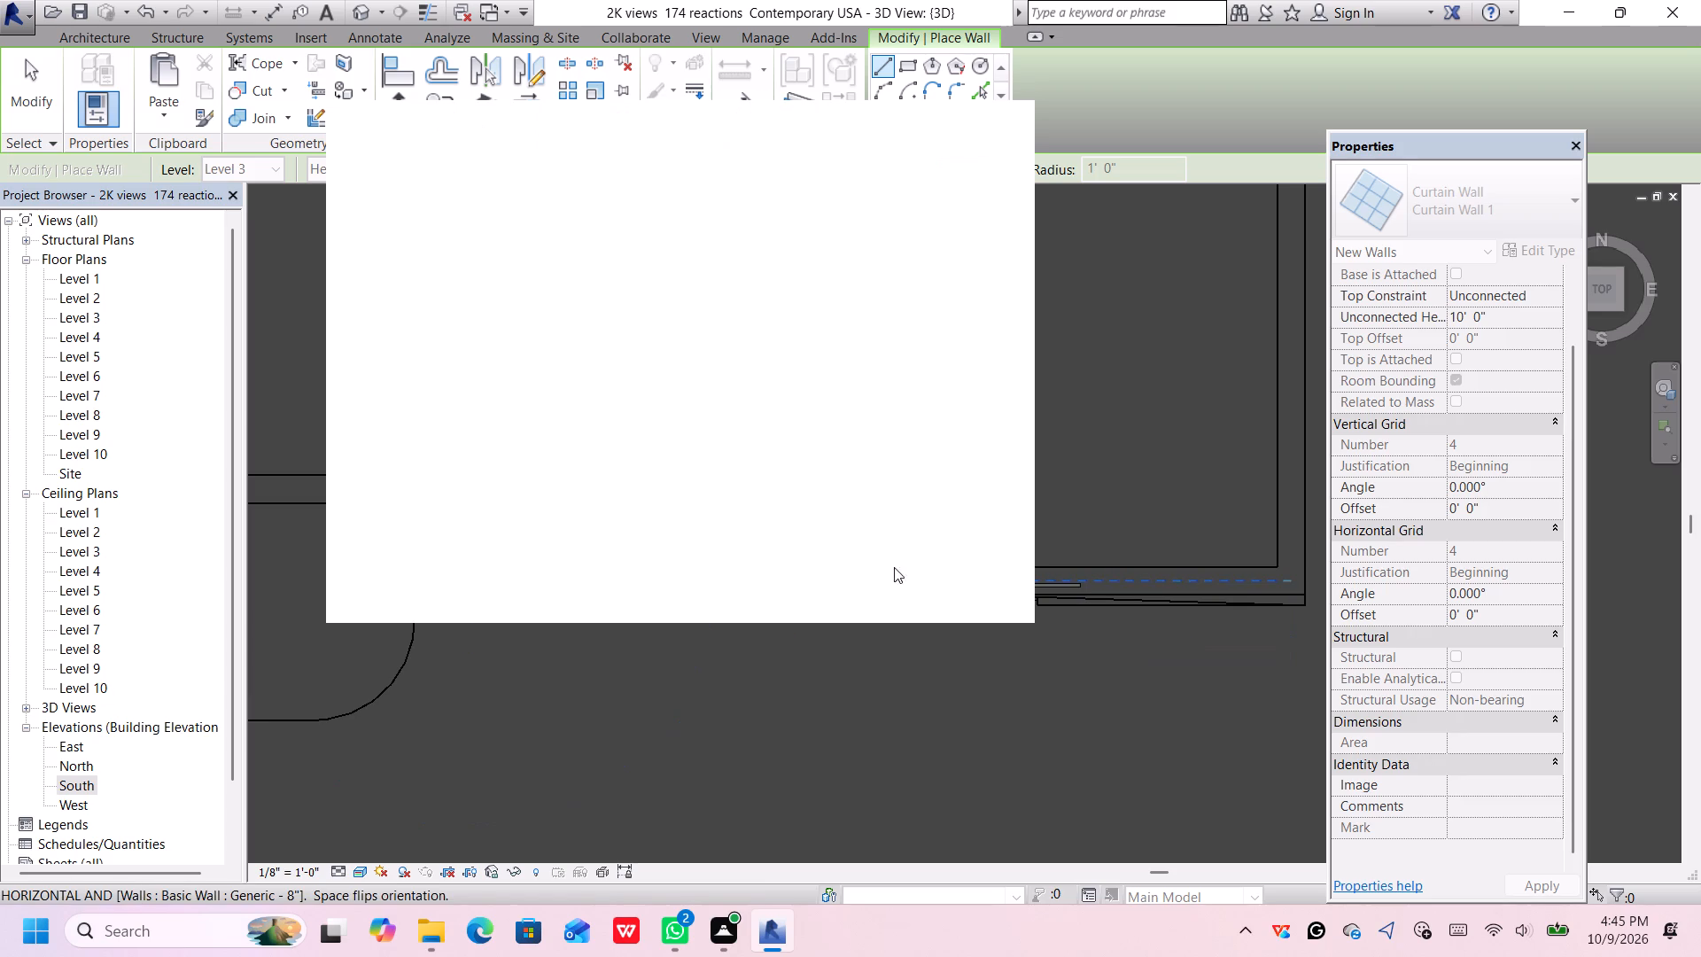
pyautogui.click(990, 125)
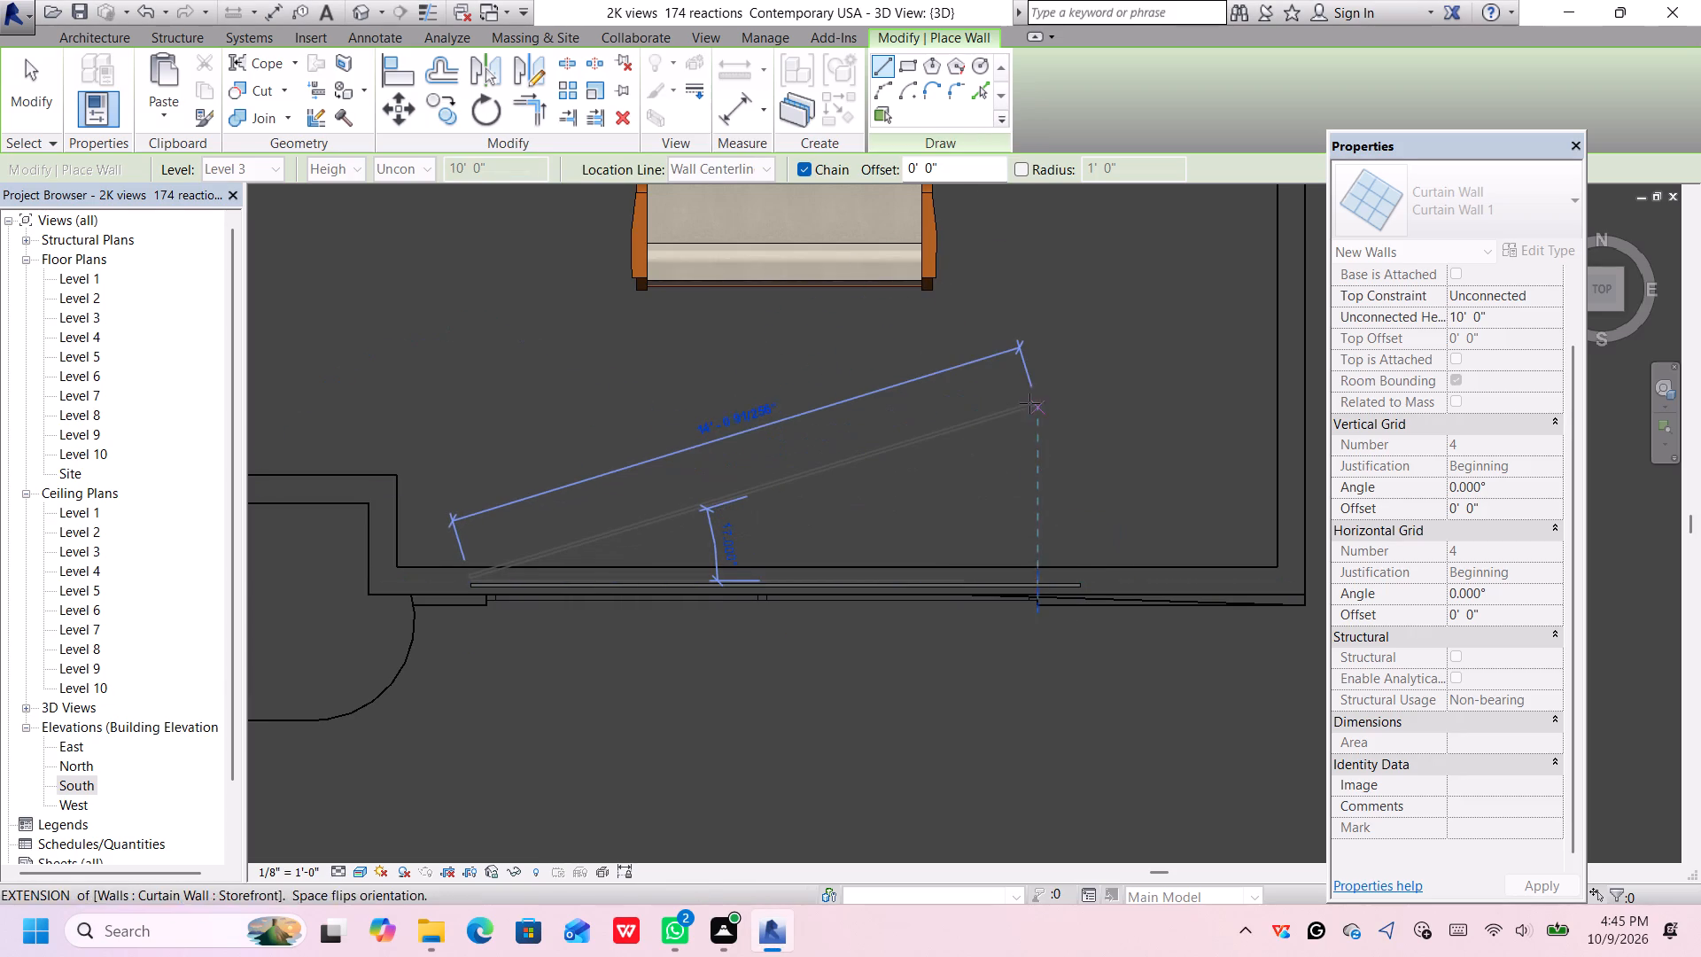
pyautogui.press('Escape')
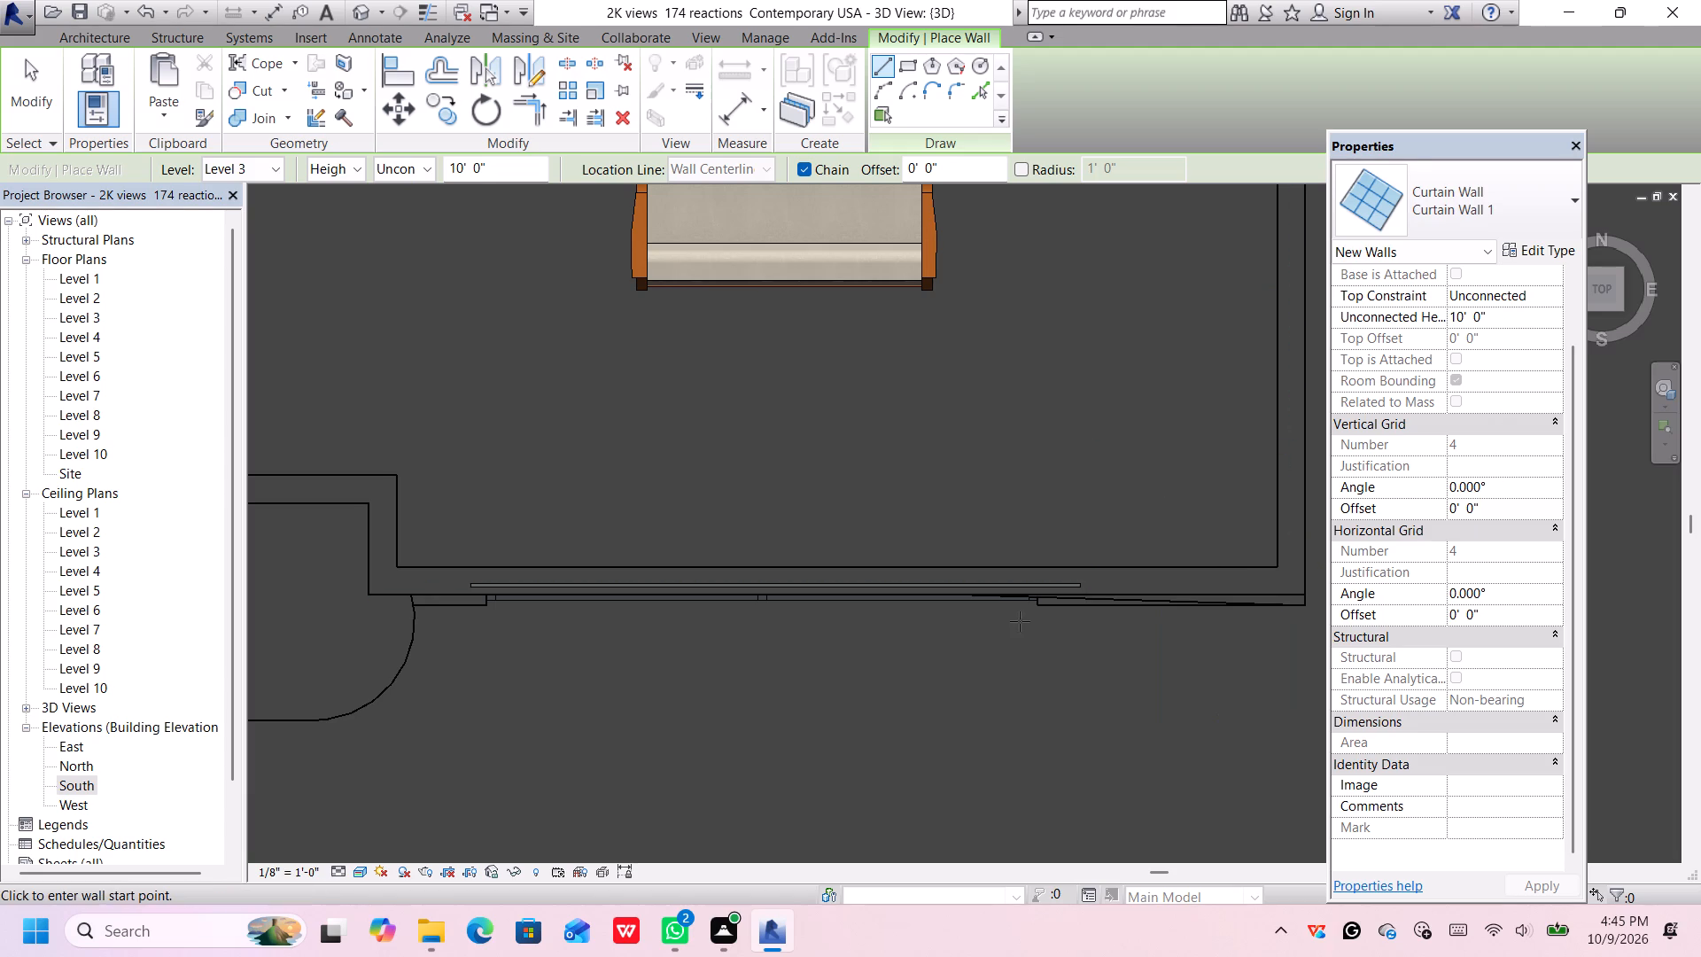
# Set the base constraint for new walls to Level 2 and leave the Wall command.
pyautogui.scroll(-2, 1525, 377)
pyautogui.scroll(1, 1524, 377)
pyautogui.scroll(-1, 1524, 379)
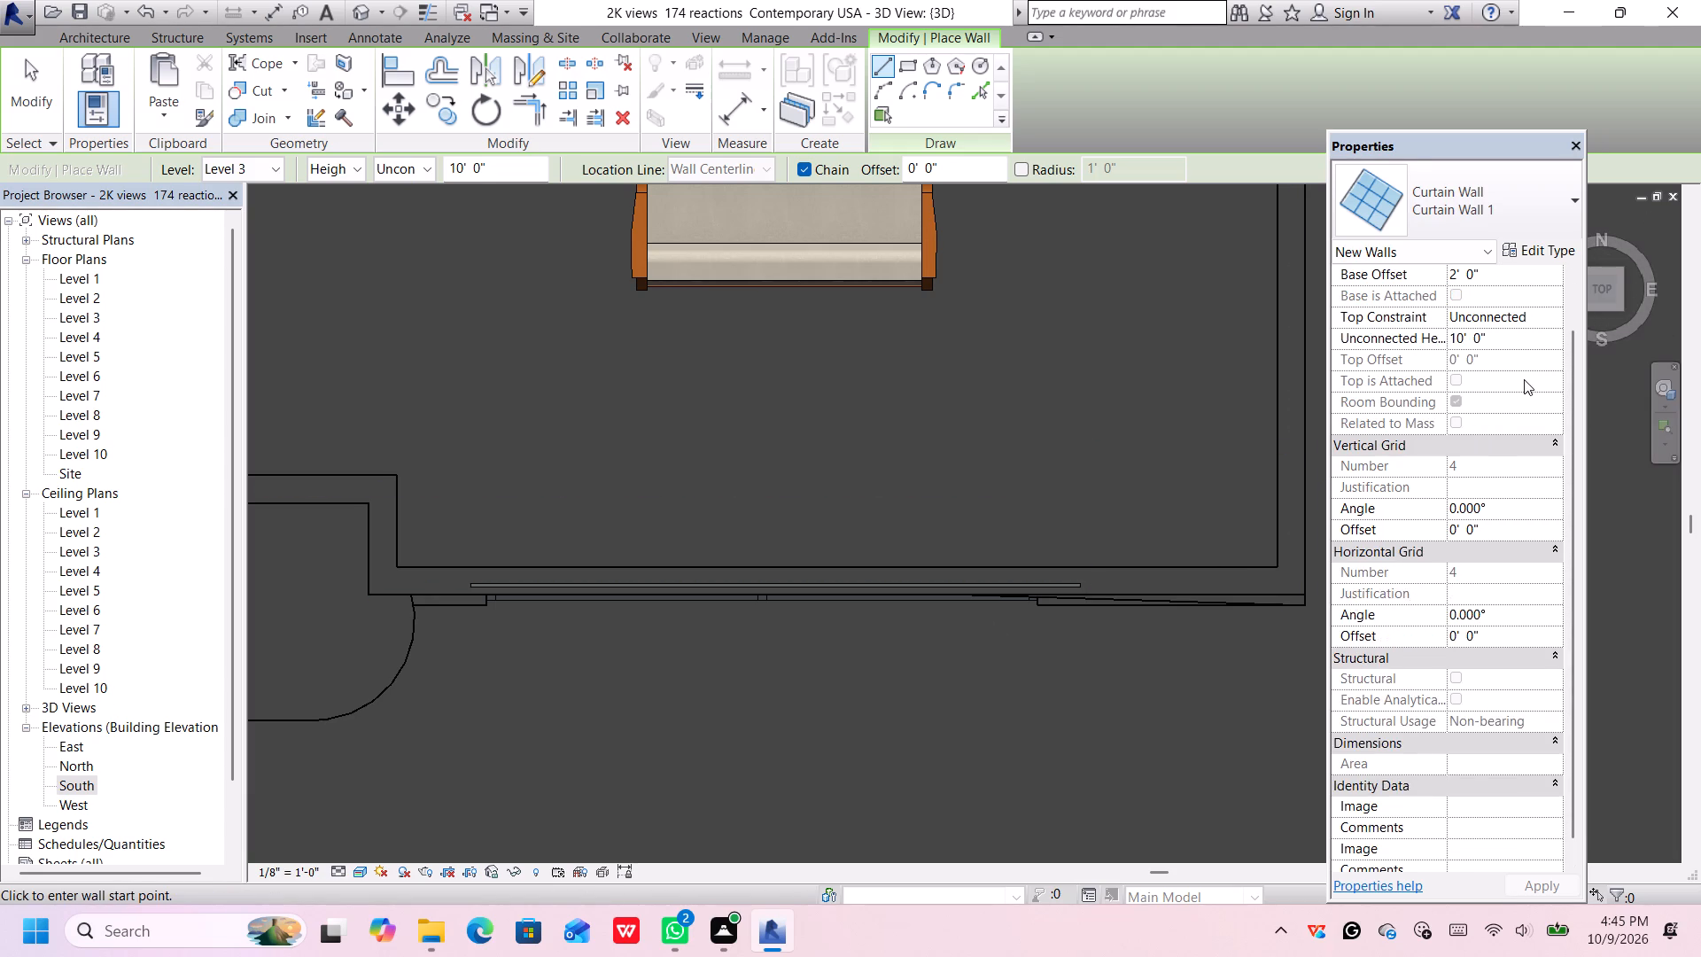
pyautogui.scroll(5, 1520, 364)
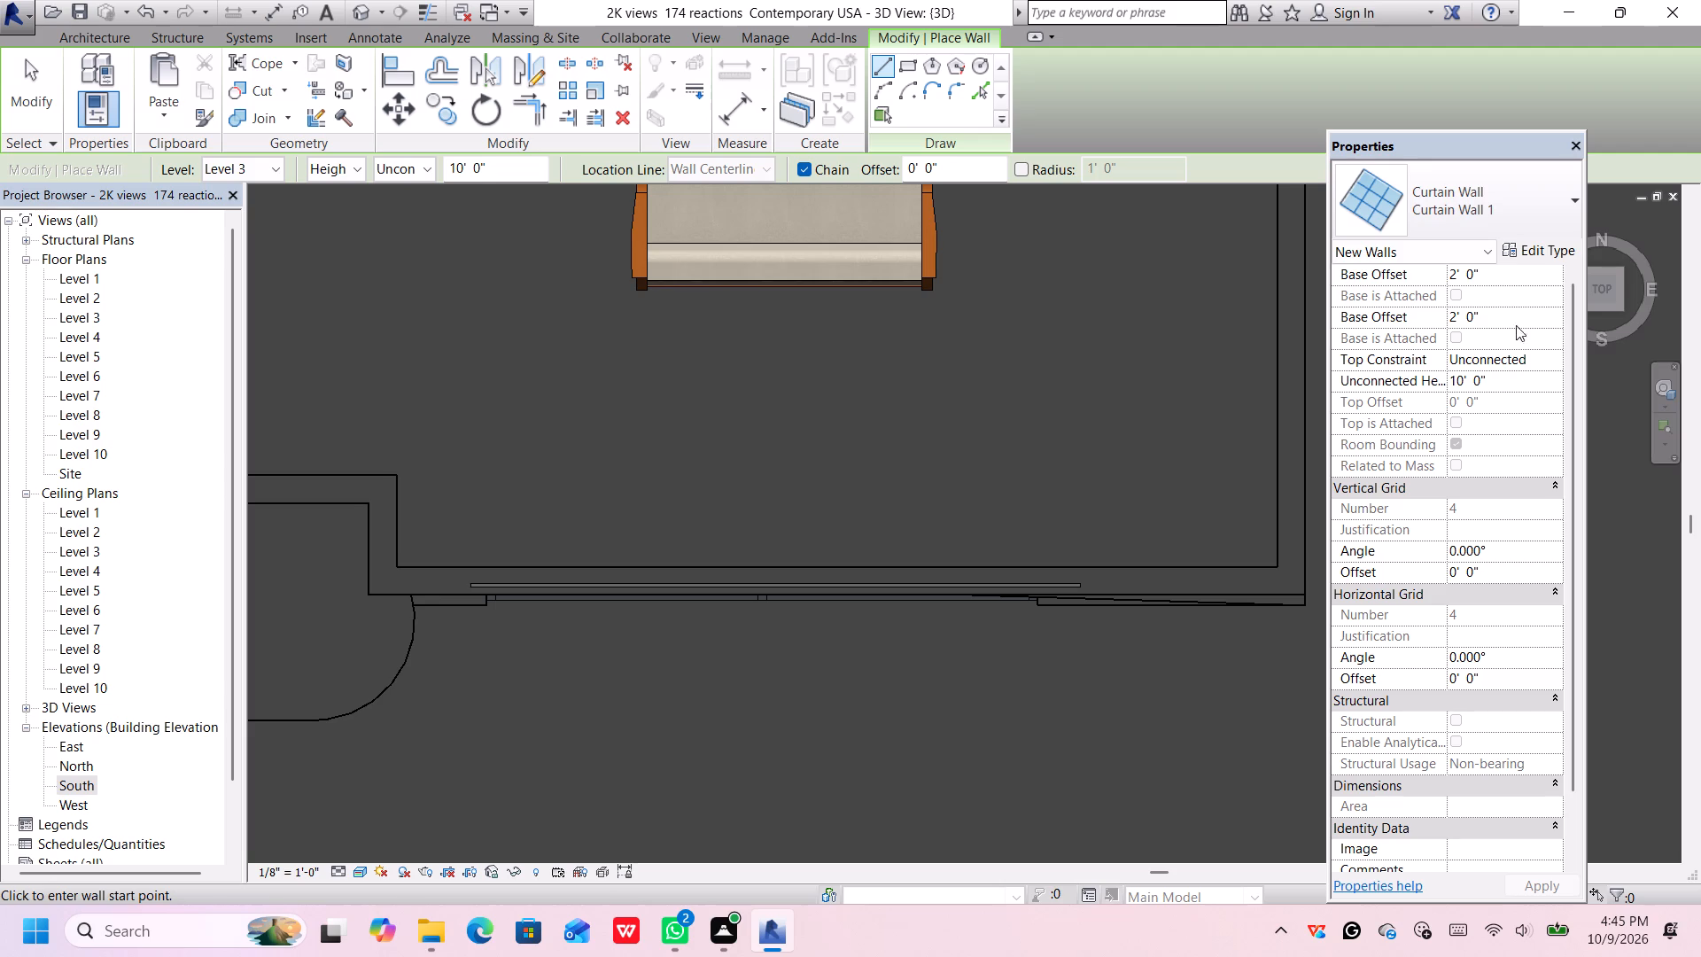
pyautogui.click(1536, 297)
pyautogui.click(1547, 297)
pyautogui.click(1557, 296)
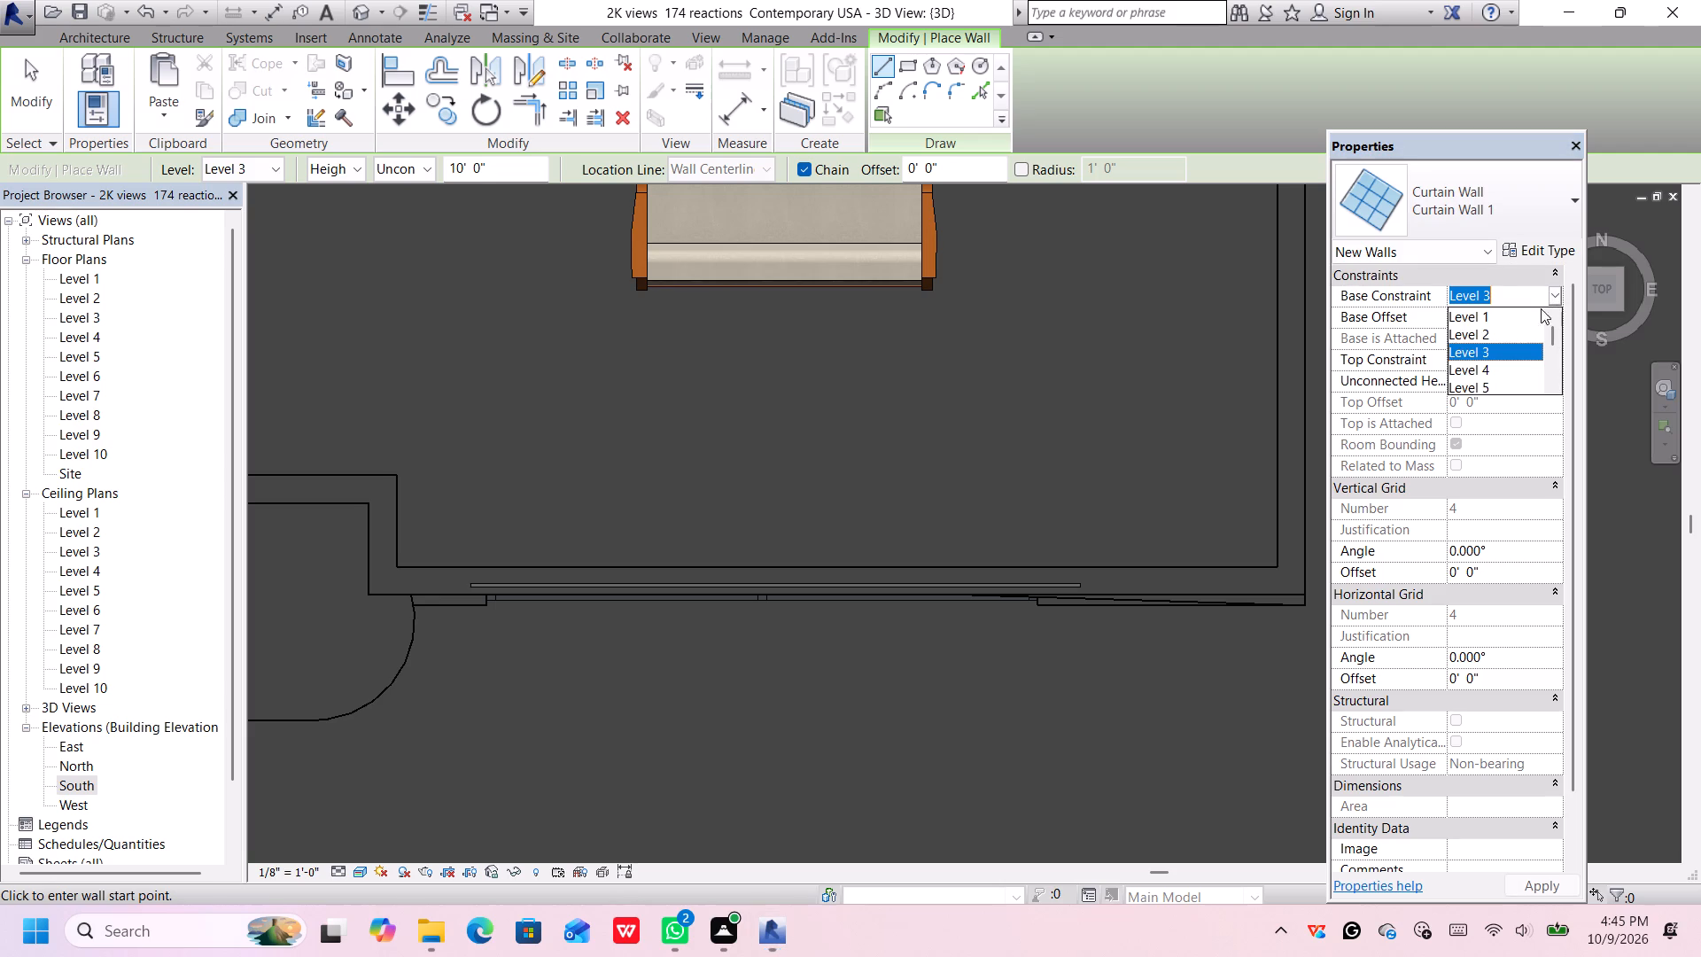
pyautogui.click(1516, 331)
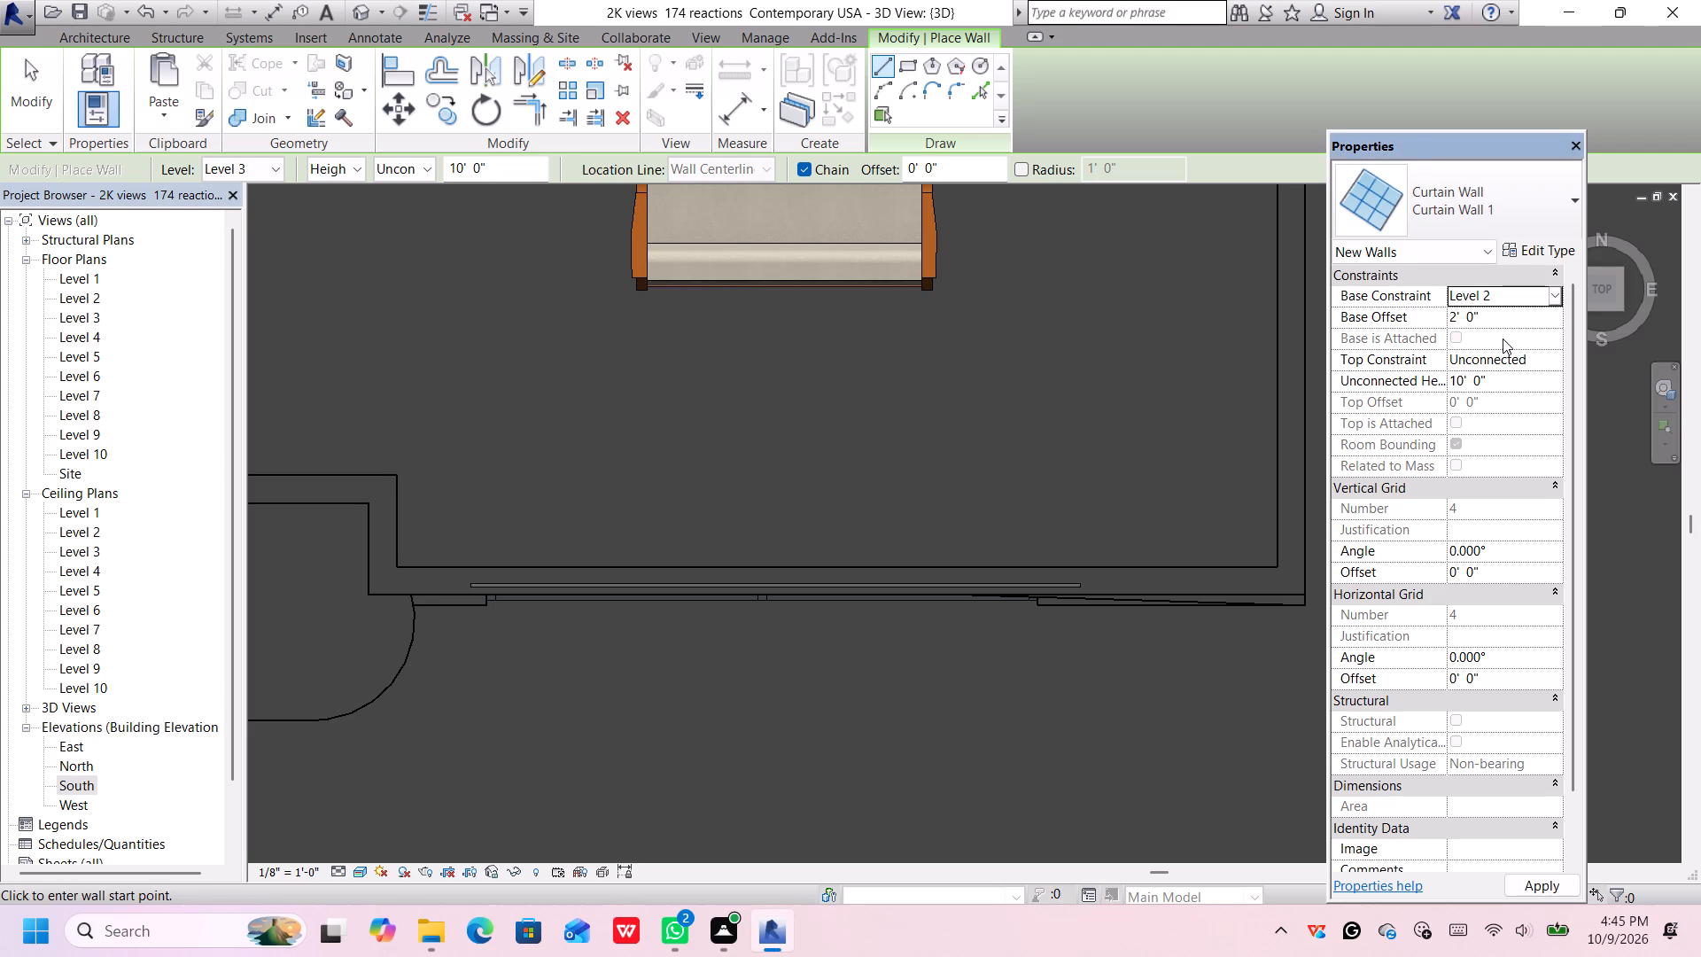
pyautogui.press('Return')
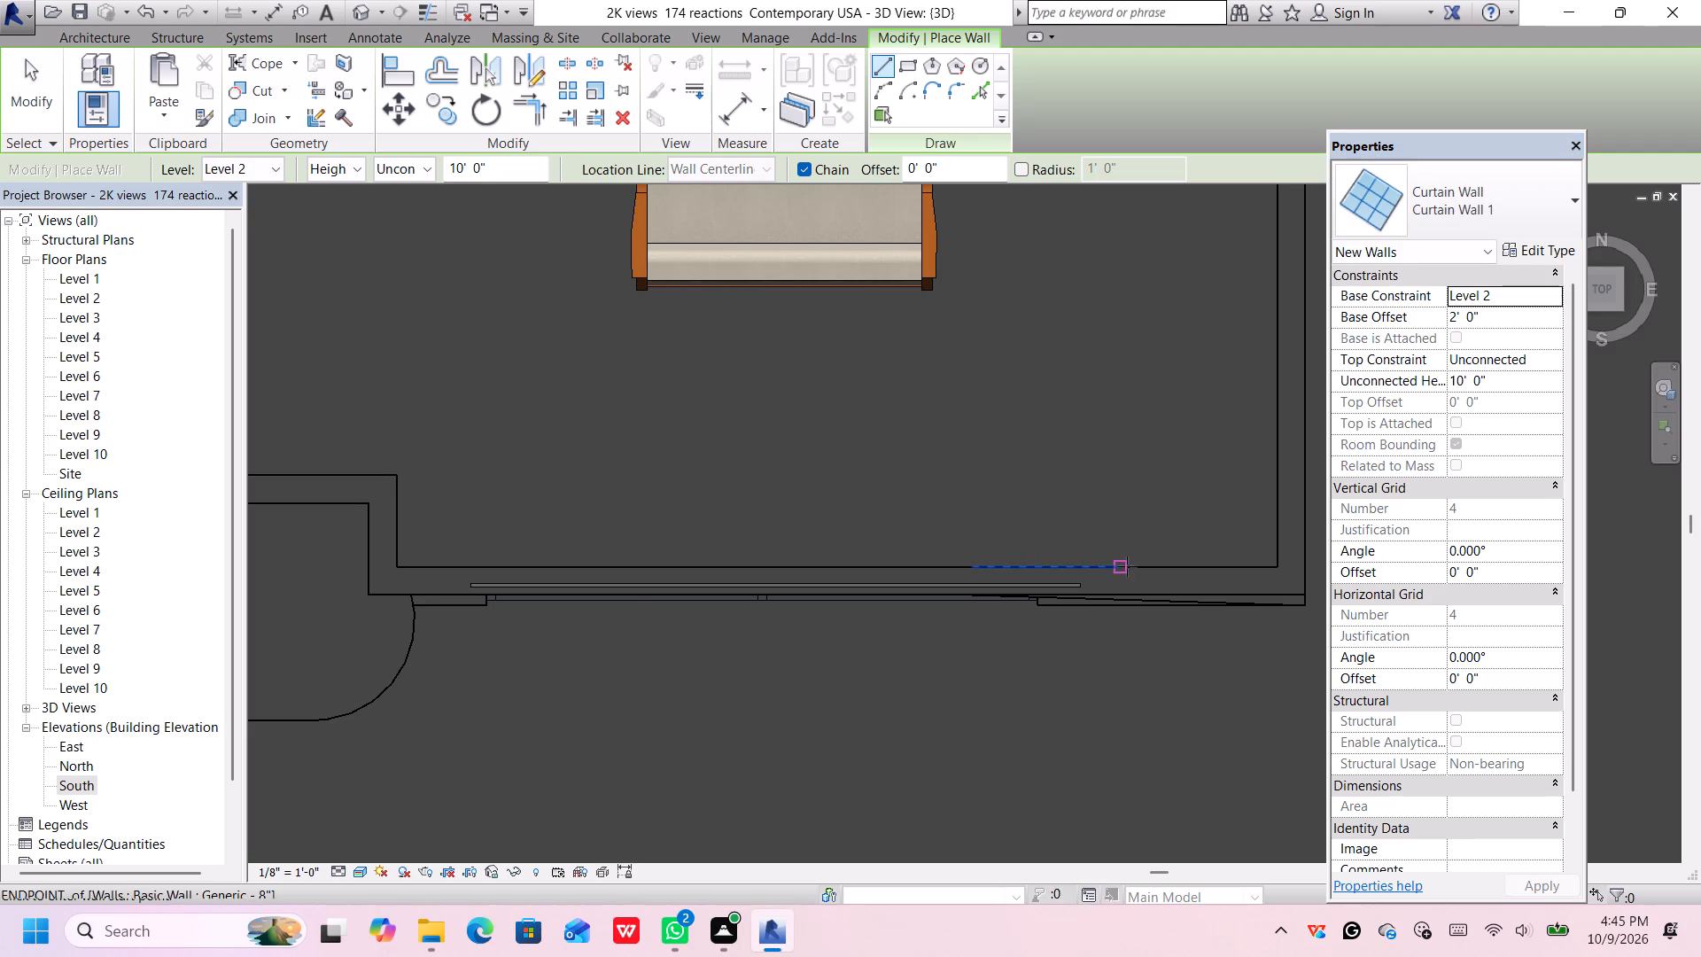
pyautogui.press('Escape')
# In an angled 3D view, set the new front curtain wall's base constraint to Level 2.
pyautogui.scroll(-2, 1097, 547)
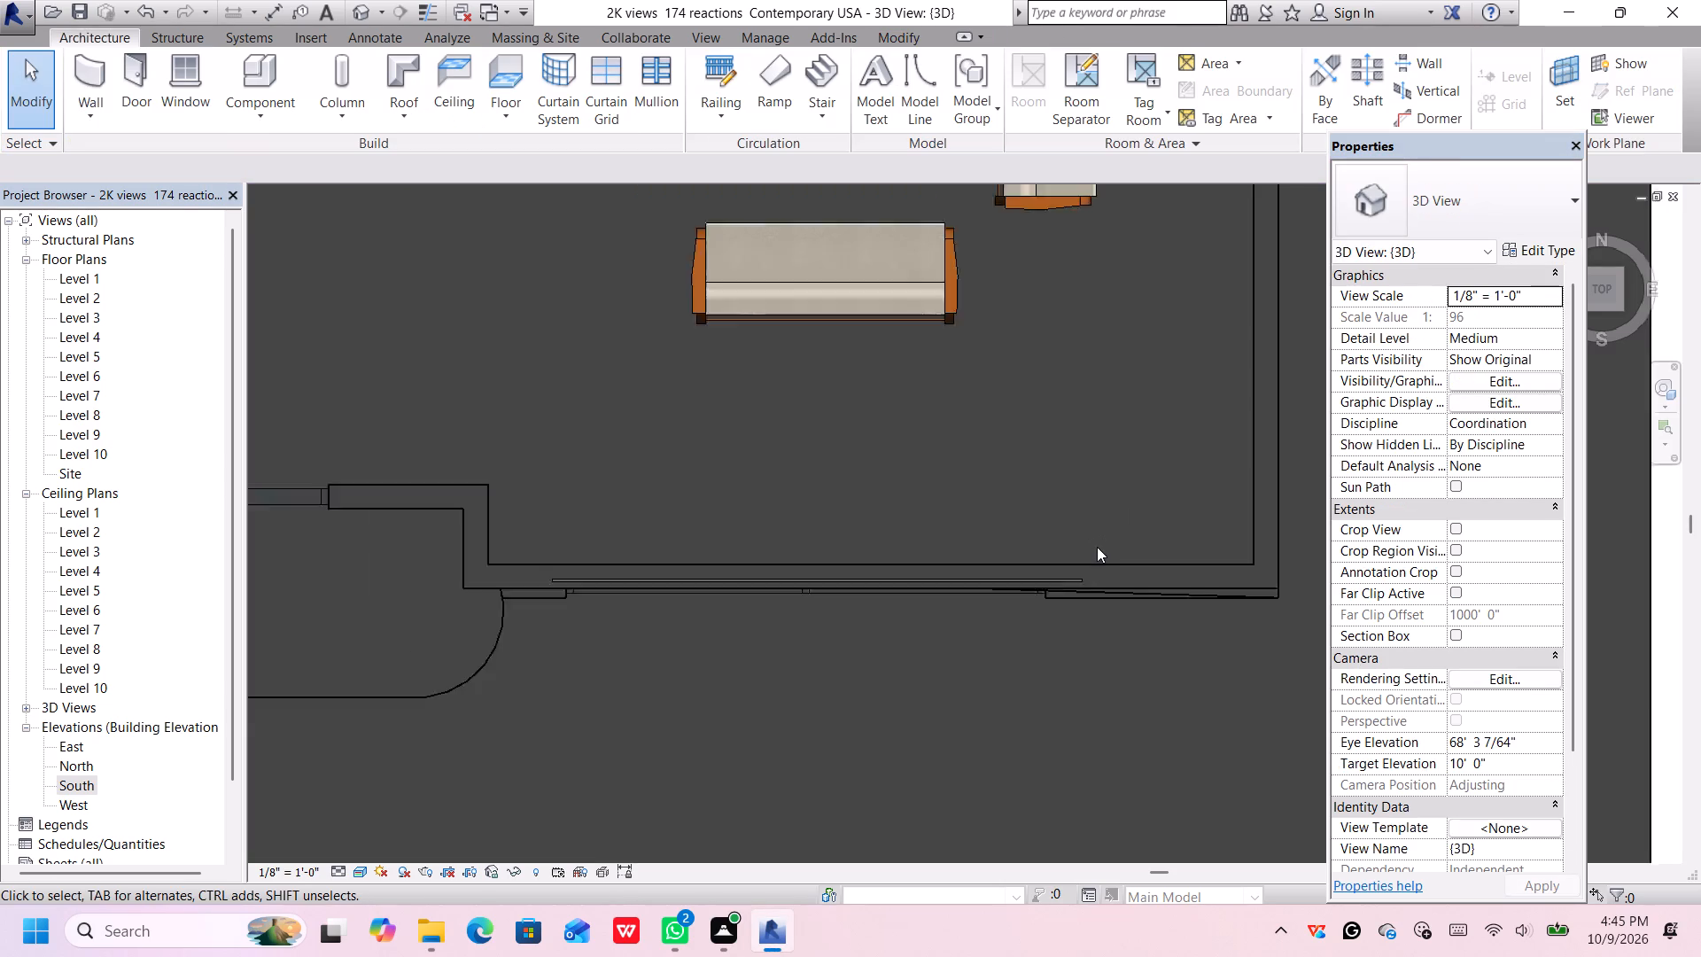
pyautogui.scroll(-3, 1097, 547)
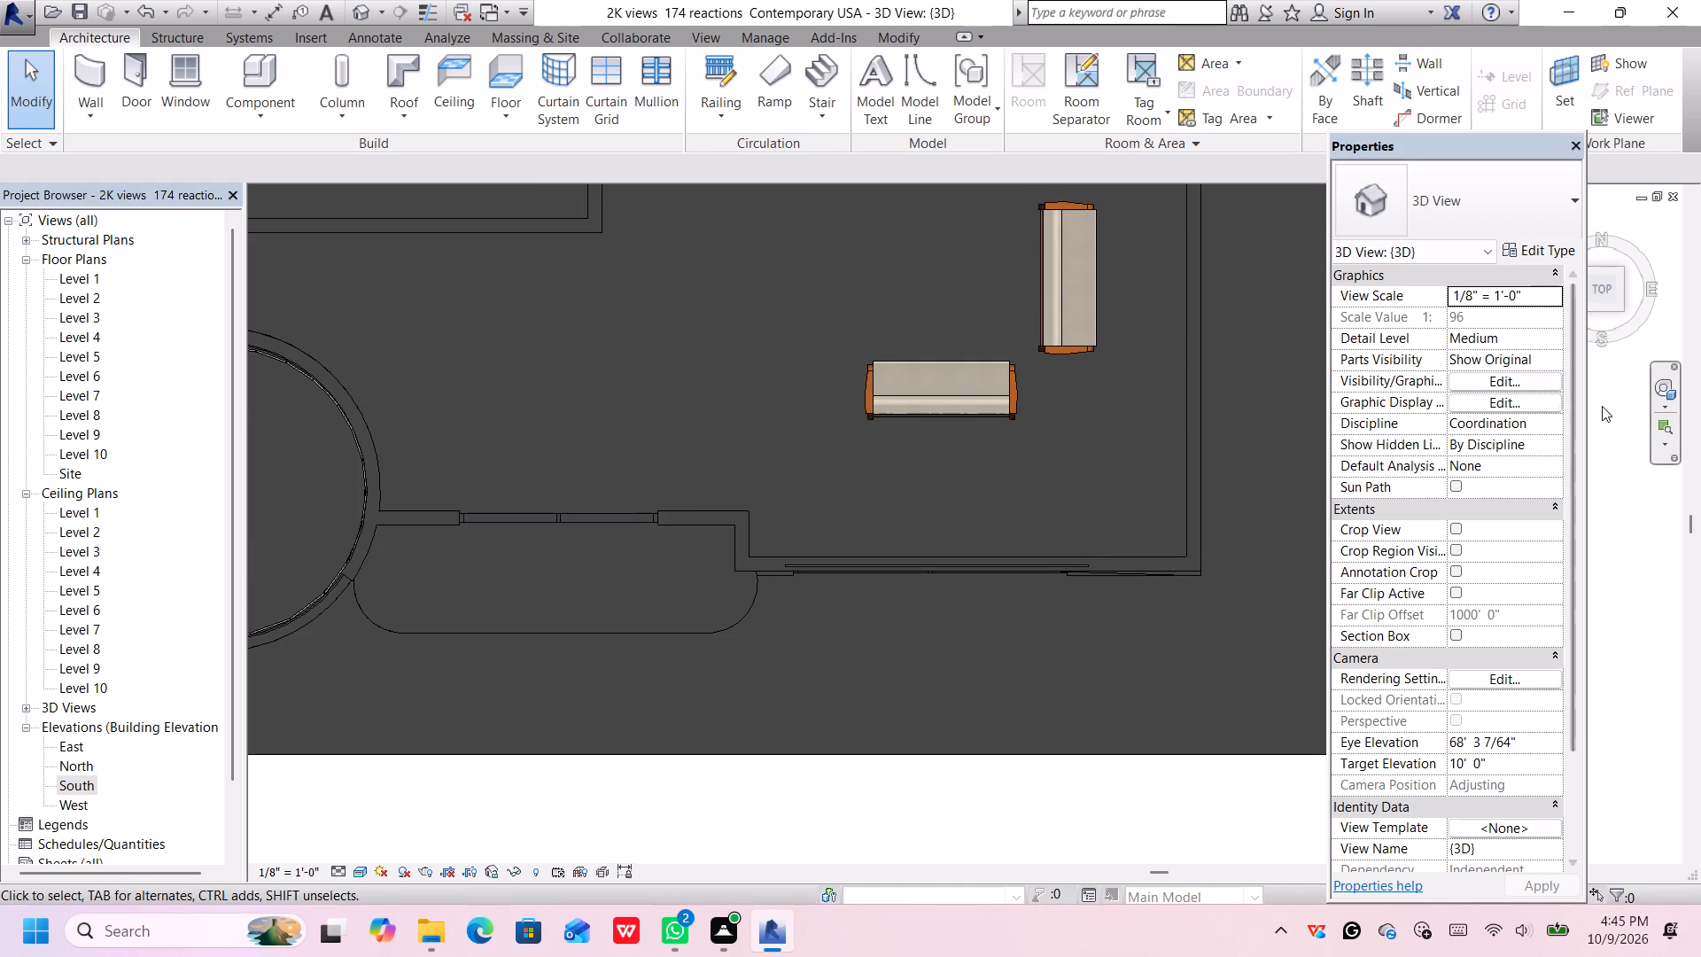
pyautogui.moveTo(1596, 406); pyautogui.dragTo(1495, 405, button='middle')
pyautogui.scroll(2, 1592, 406)
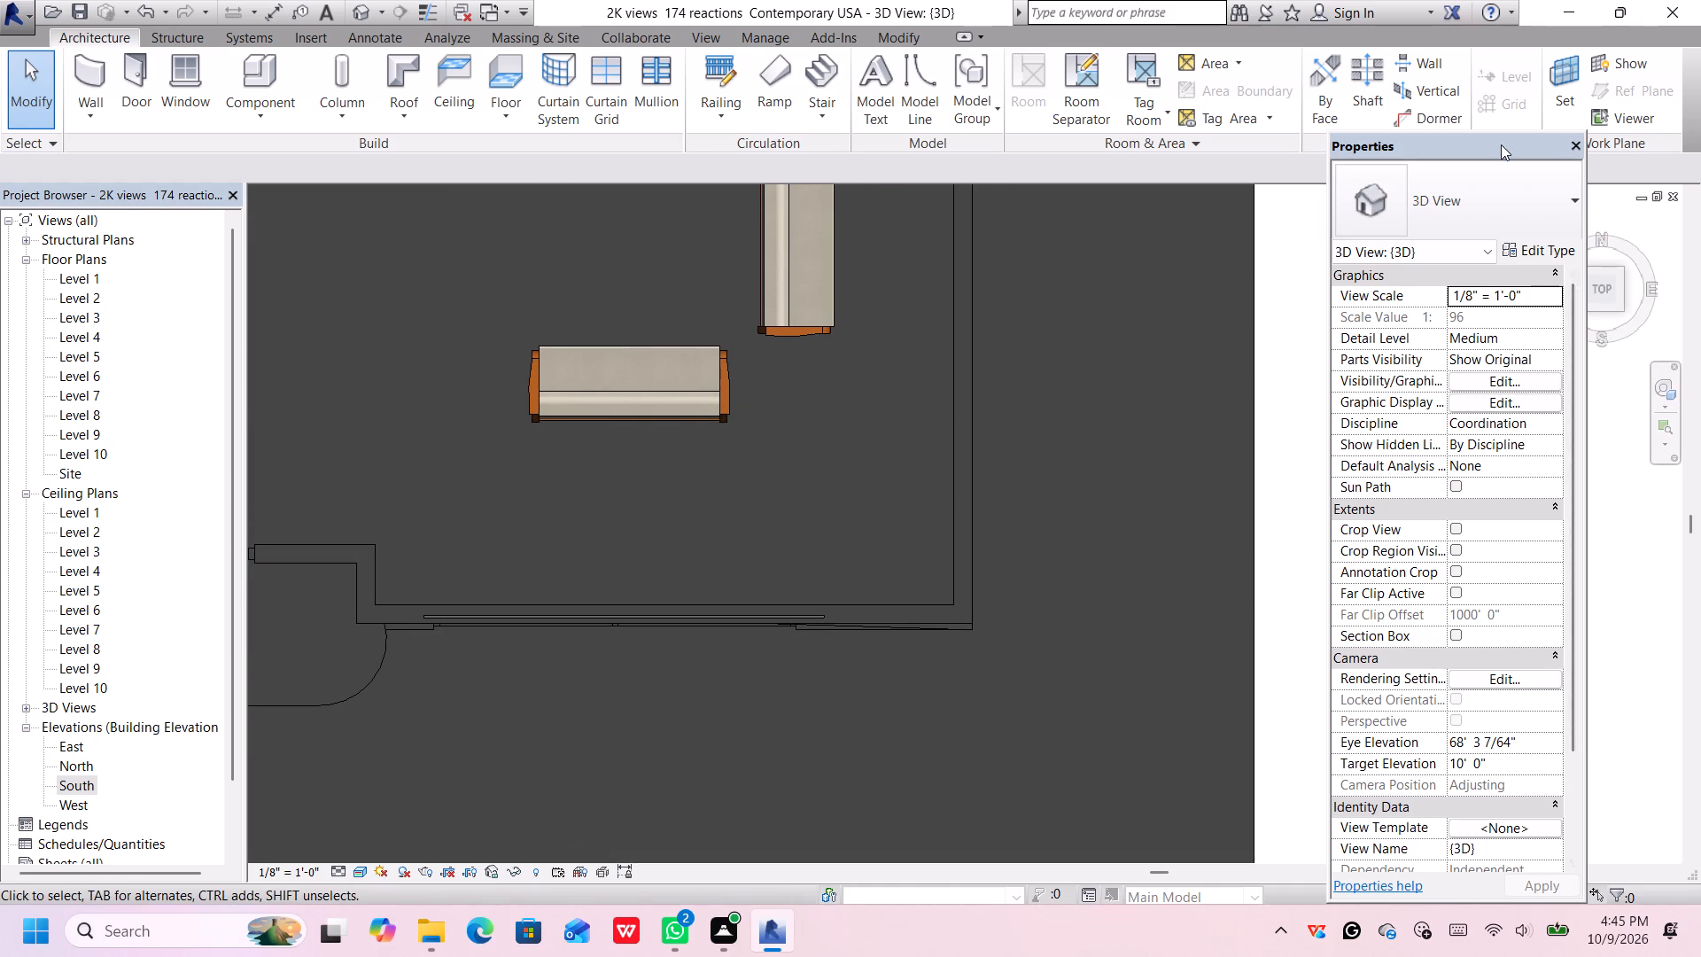
pyautogui.moveTo(1501, 144); pyautogui.dragTo(1390, 152)
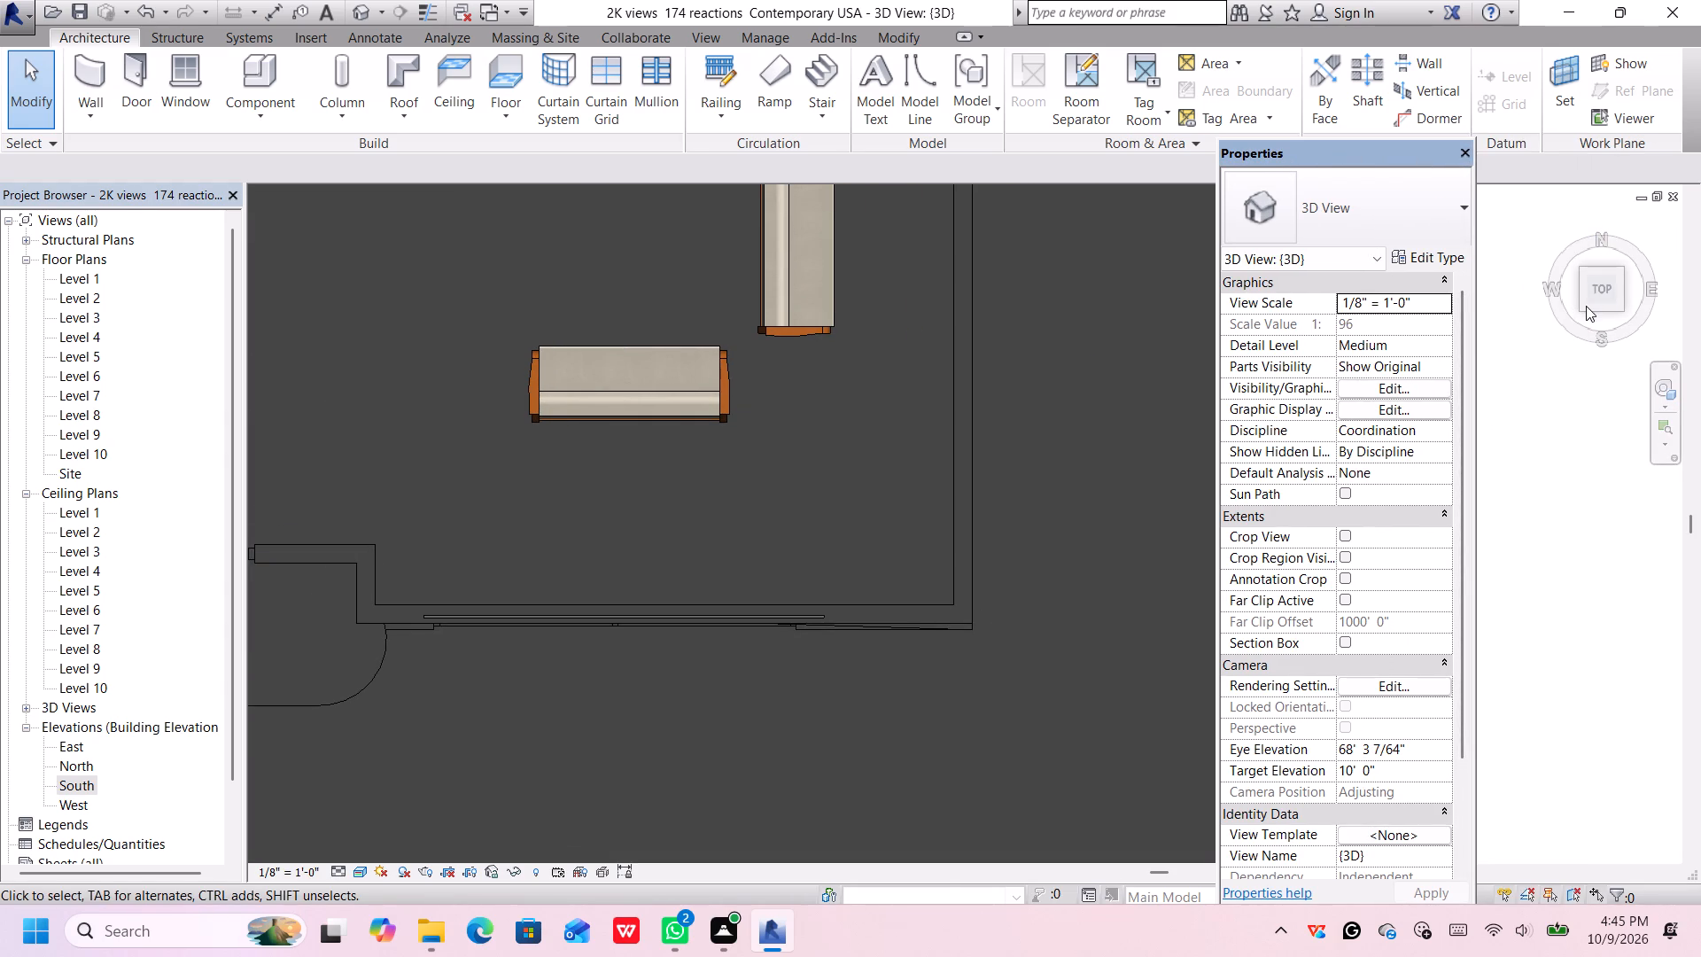
pyautogui.scroll(1, 1586, 306)
pyautogui.scroll(-1, 1586, 306)
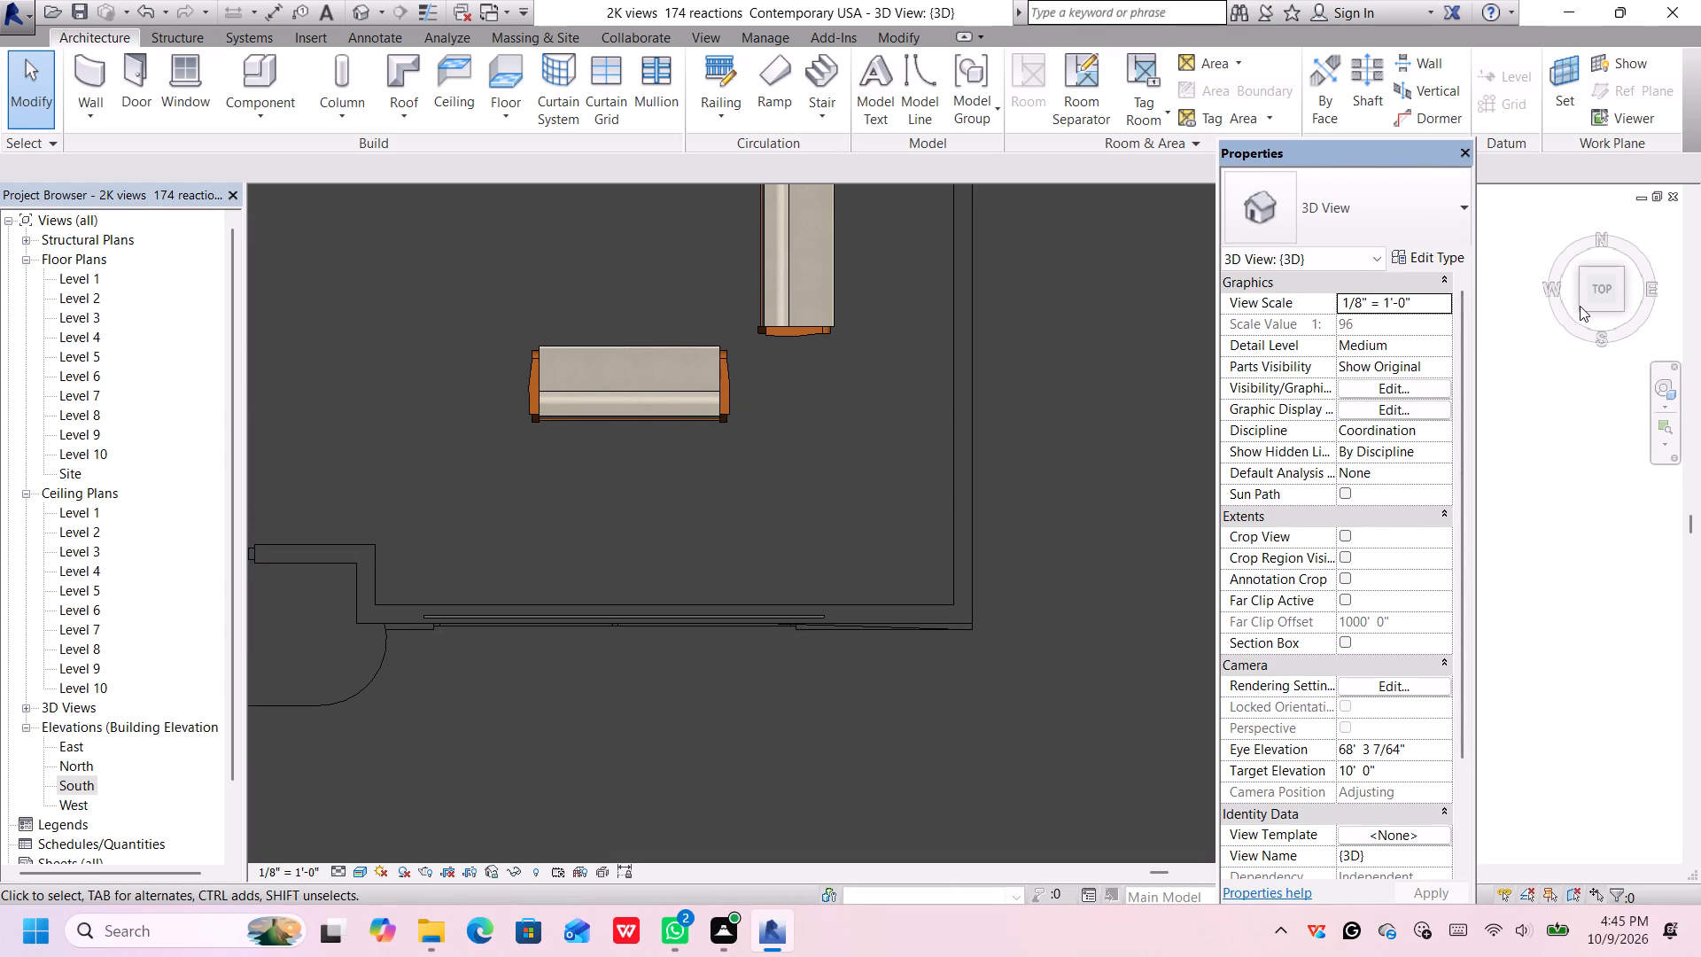
pyautogui.press('Escape')
pyautogui.click(1585, 307)
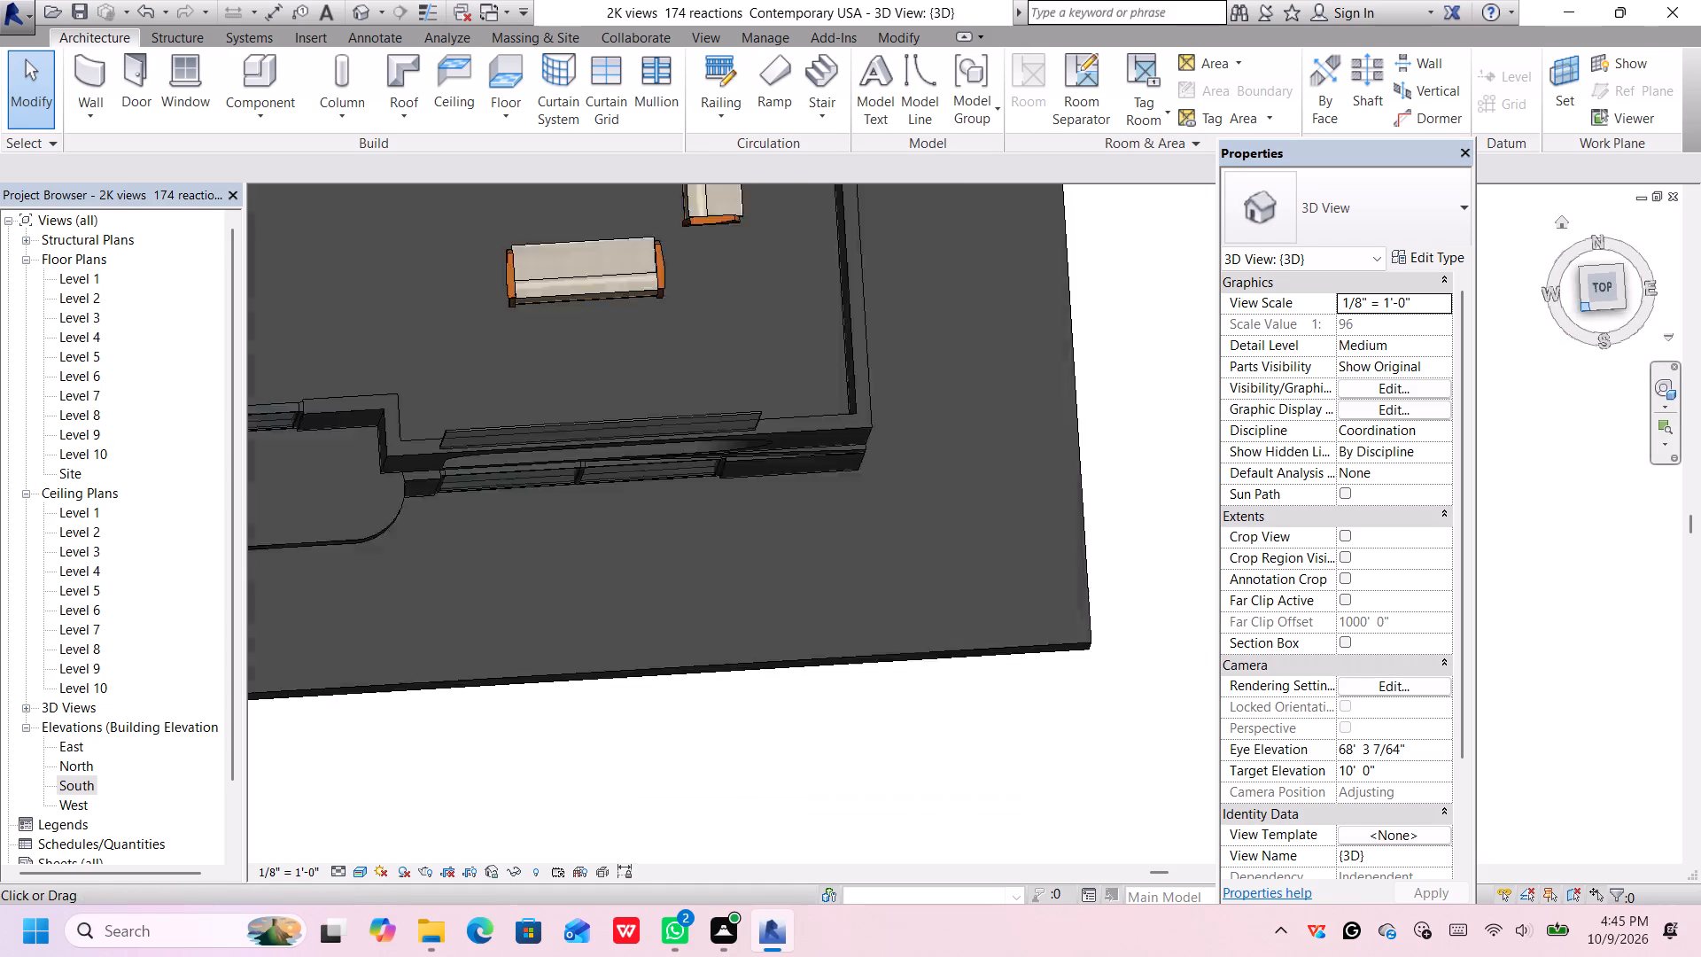
pyautogui.moveTo(1083, 425); pyautogui.dragTo(1036, 377, button='middle')
pyautogui.scroll(1, 1038, 377)
pyautogui.click(1052, 441)
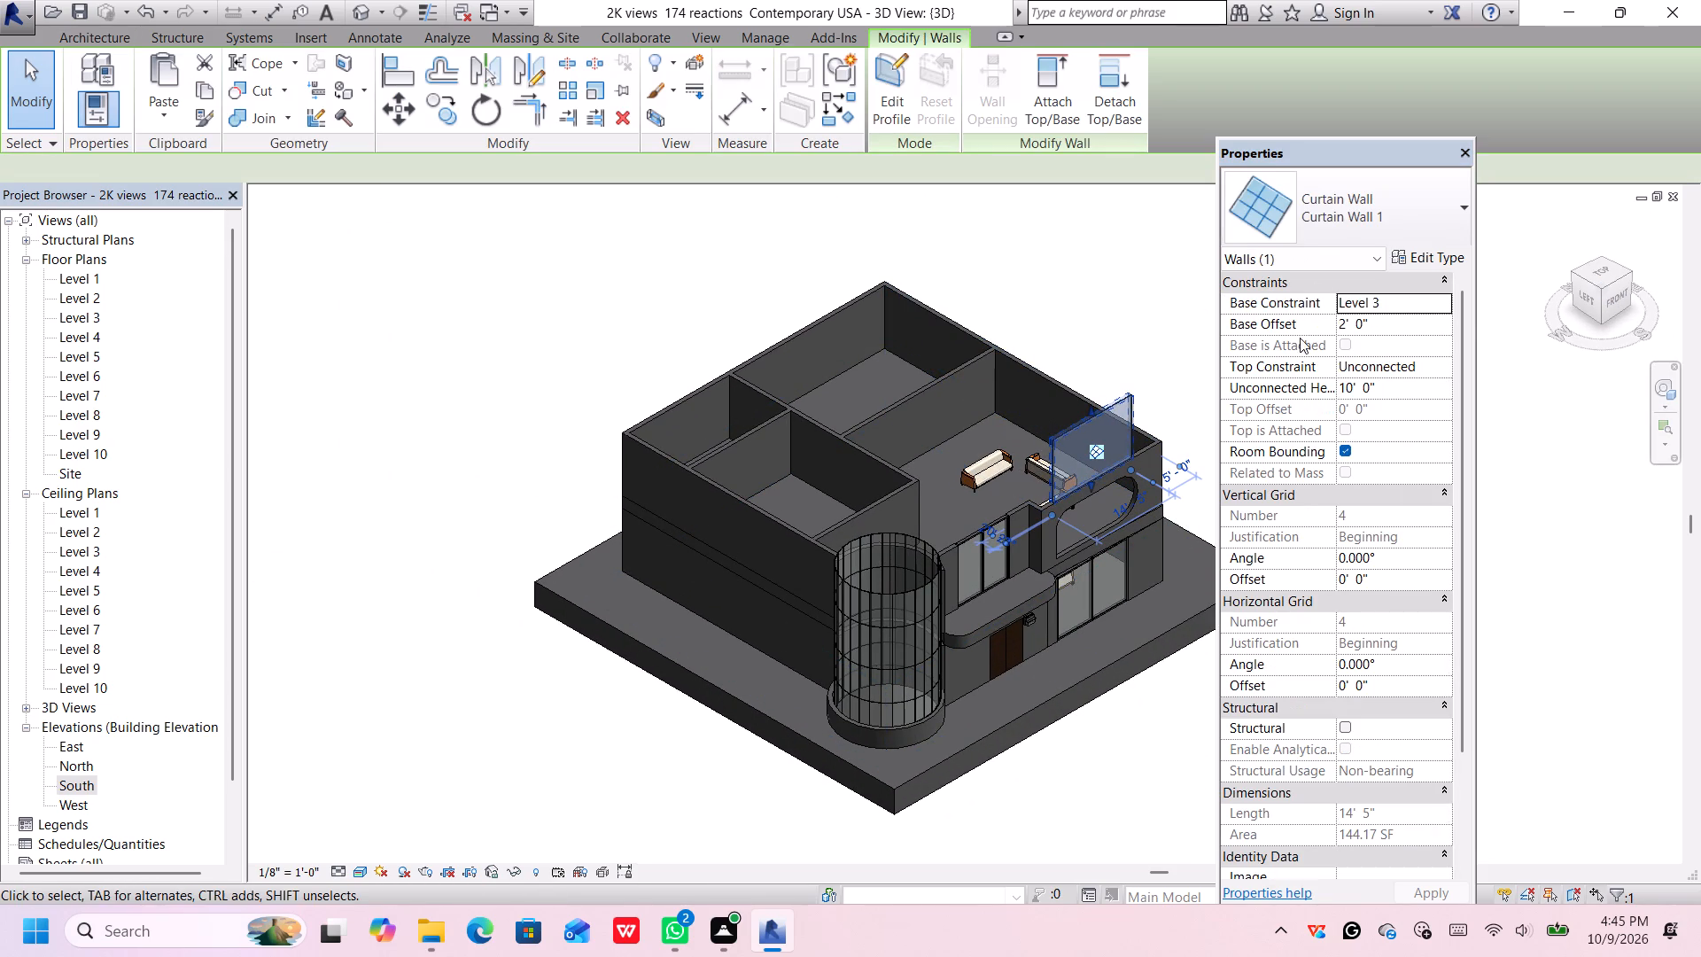
pyautogui.click(1446, 300)
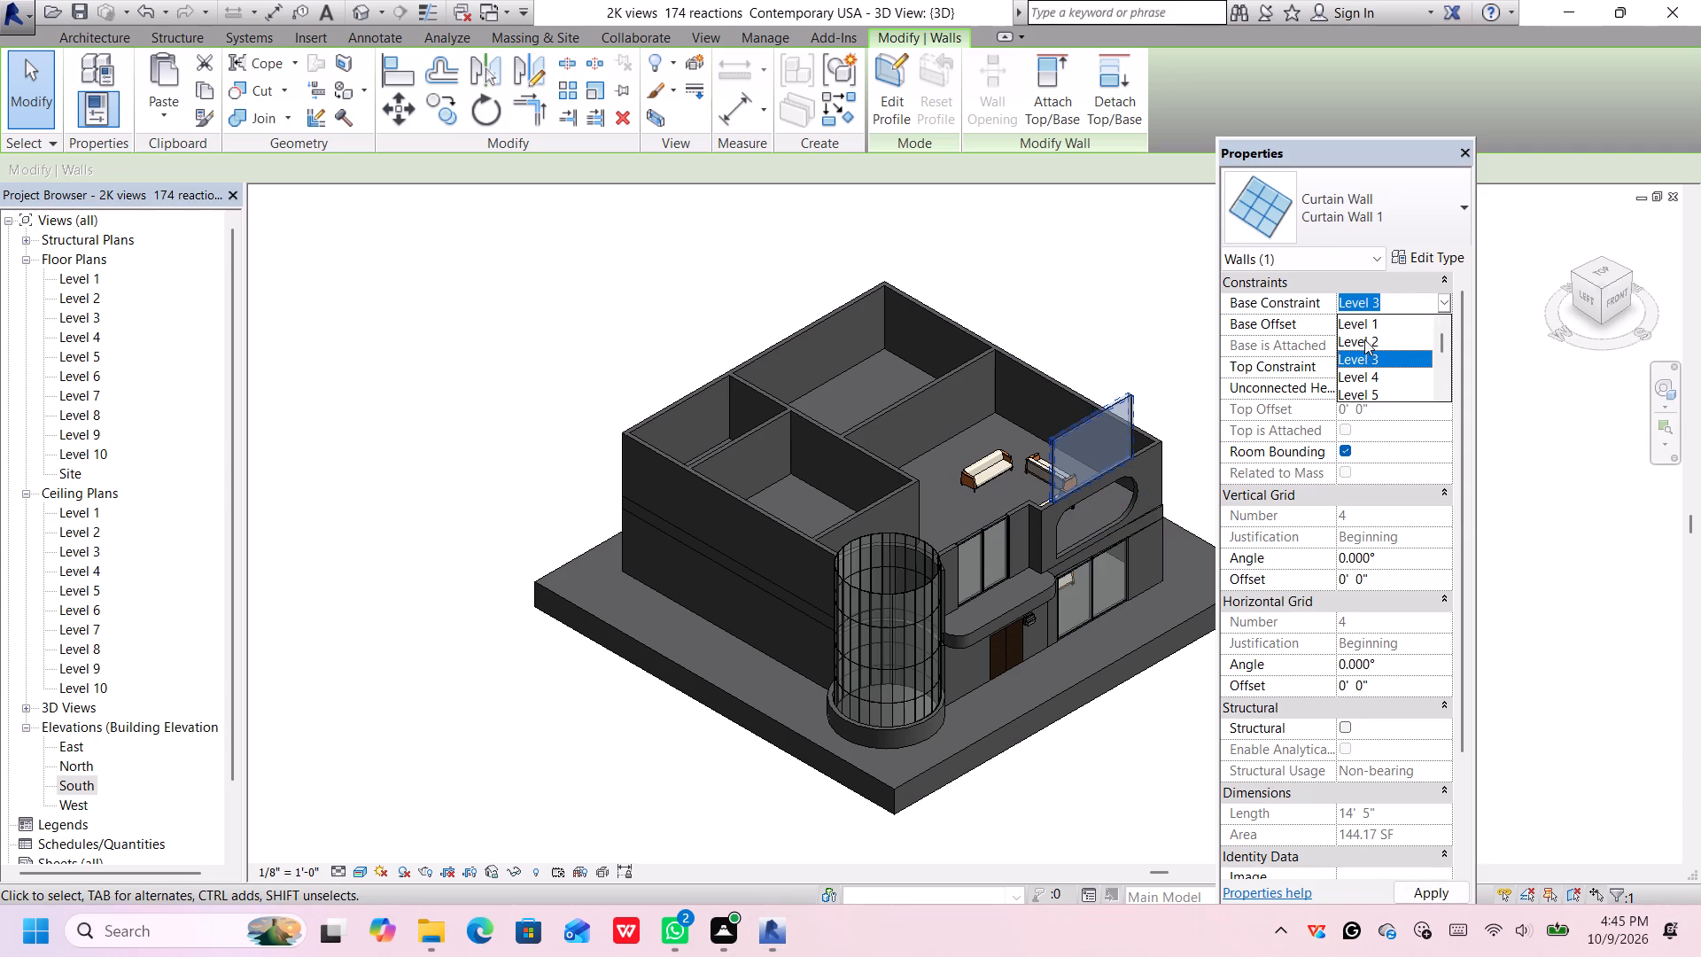
pyautogui.click(1385, 365)
pyautogui.click(1443, 301)
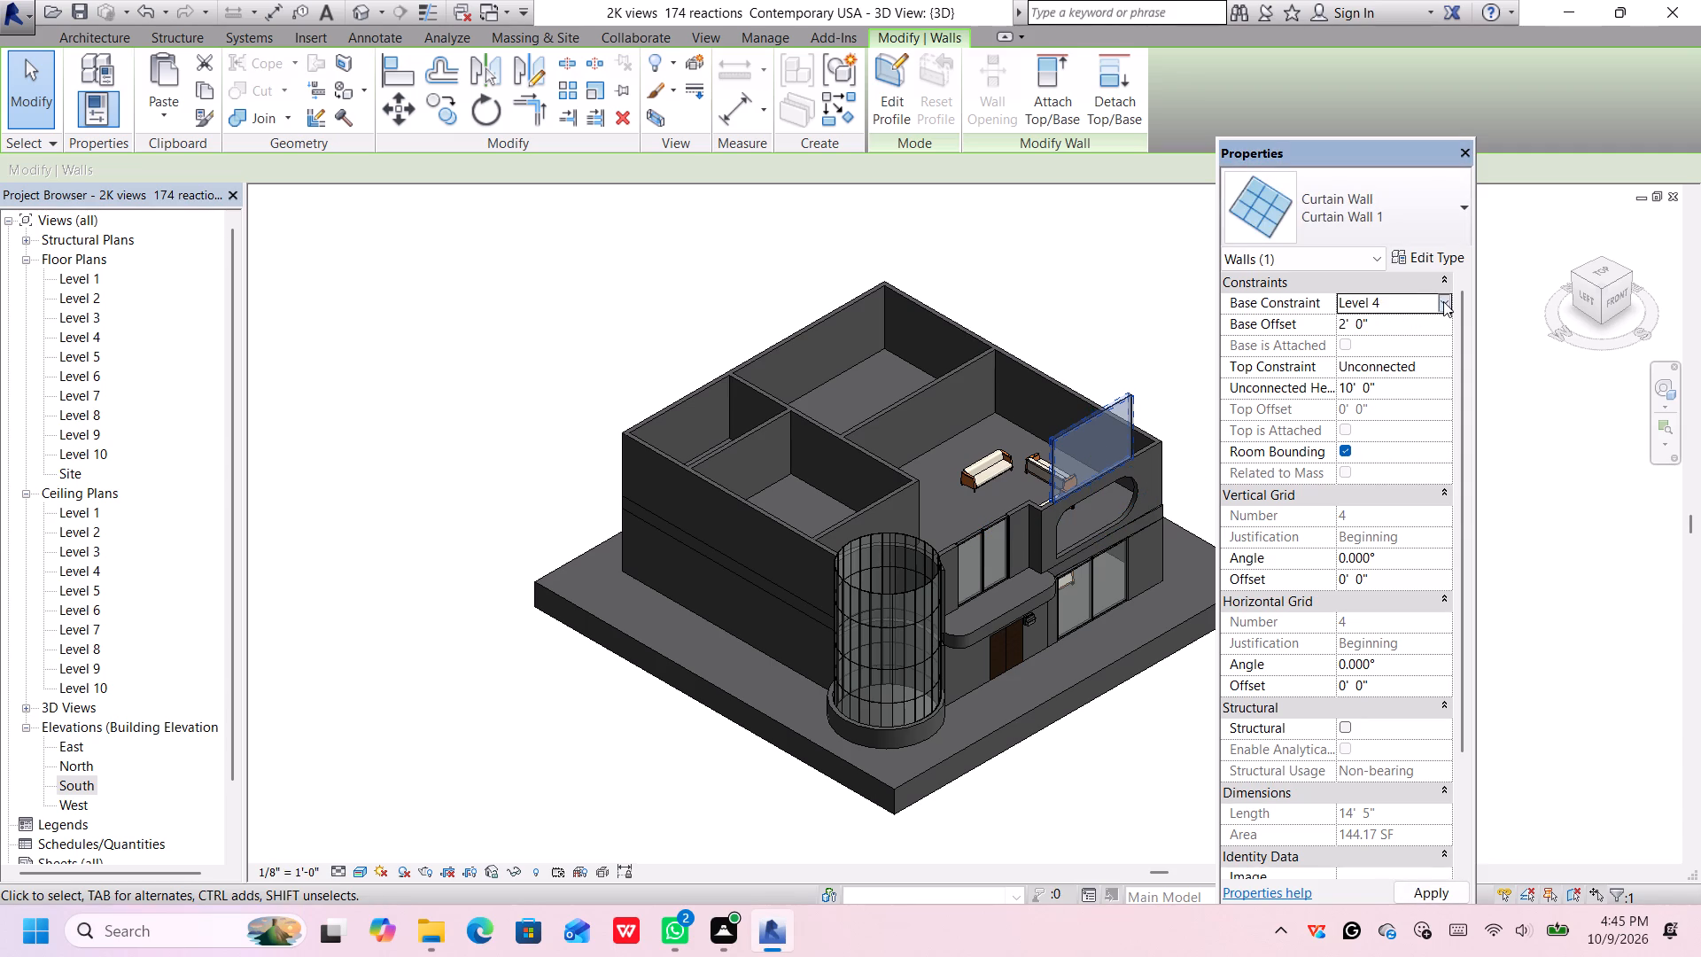
pyautogui.click(1371, 337)
pyautogui.press('Return')
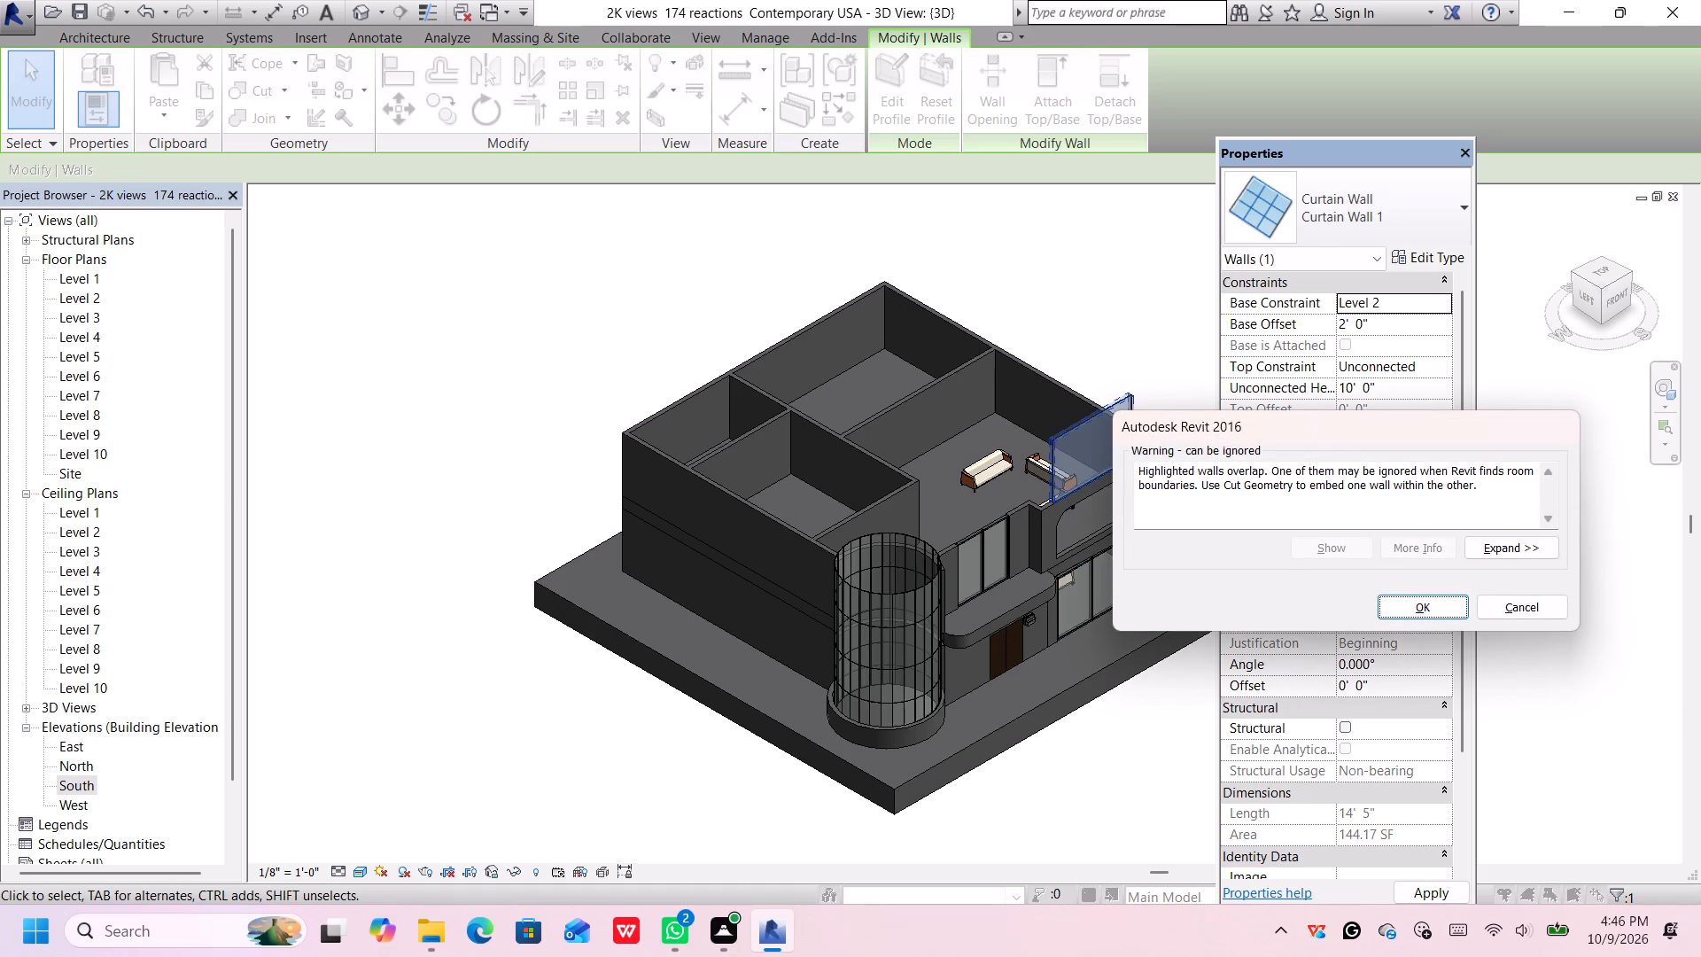
pyautogui.click(1415, 606)
# Nudge the curtain wall sideways along the front wall so its glass spans the rounded opening, including its semicircular end.
pyautogui.scroll(1, 1116, 543)
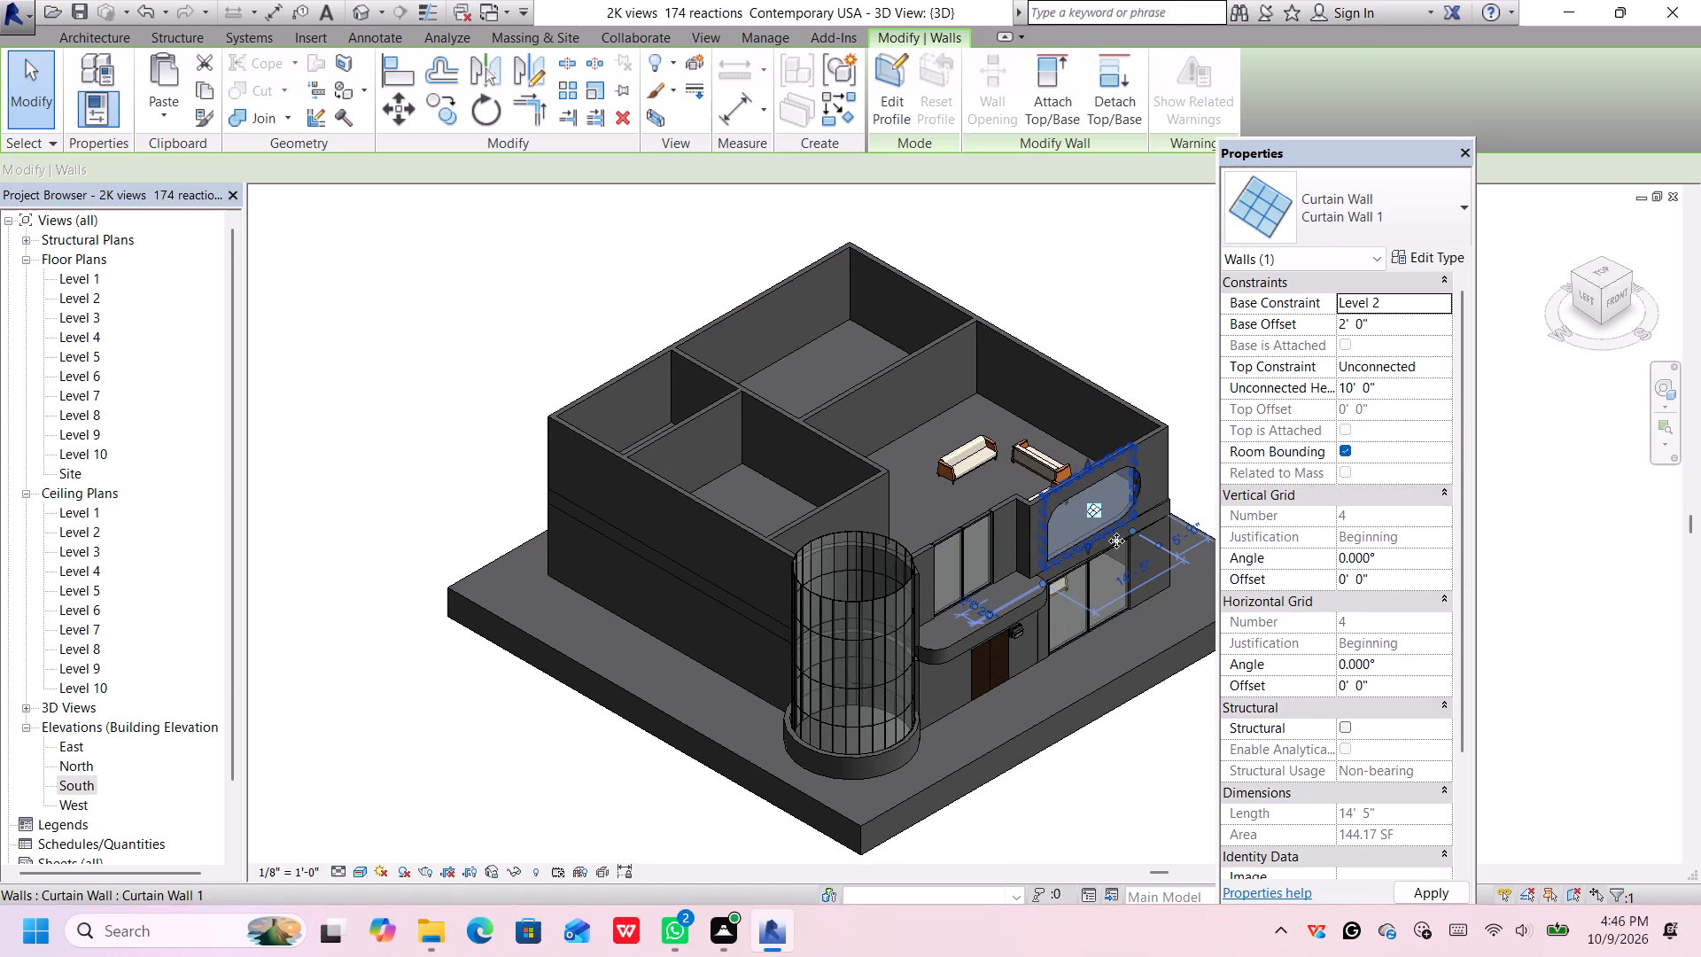
pyautogui.scroll(3, 1116, 540)
pyautogui.moveTo(1142, 506); pyautogui.dragTo(904, 425, button='middle')
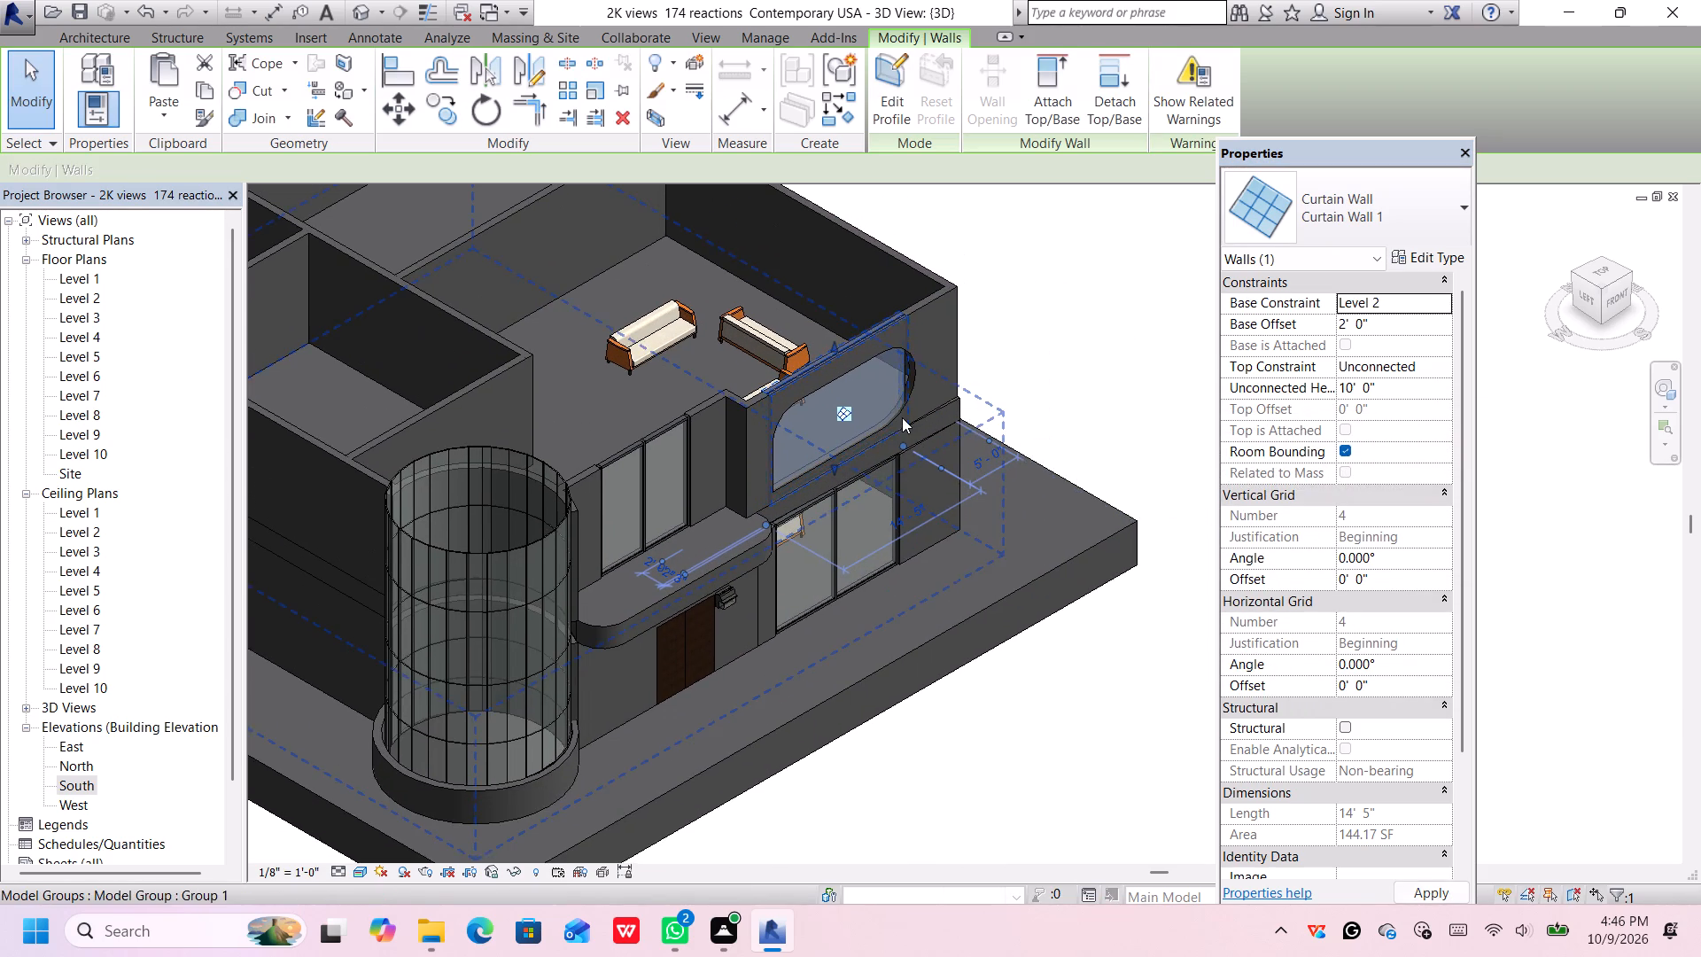
pyautogui.scroll(3, 905, 416)
pyautogui.press('Right')
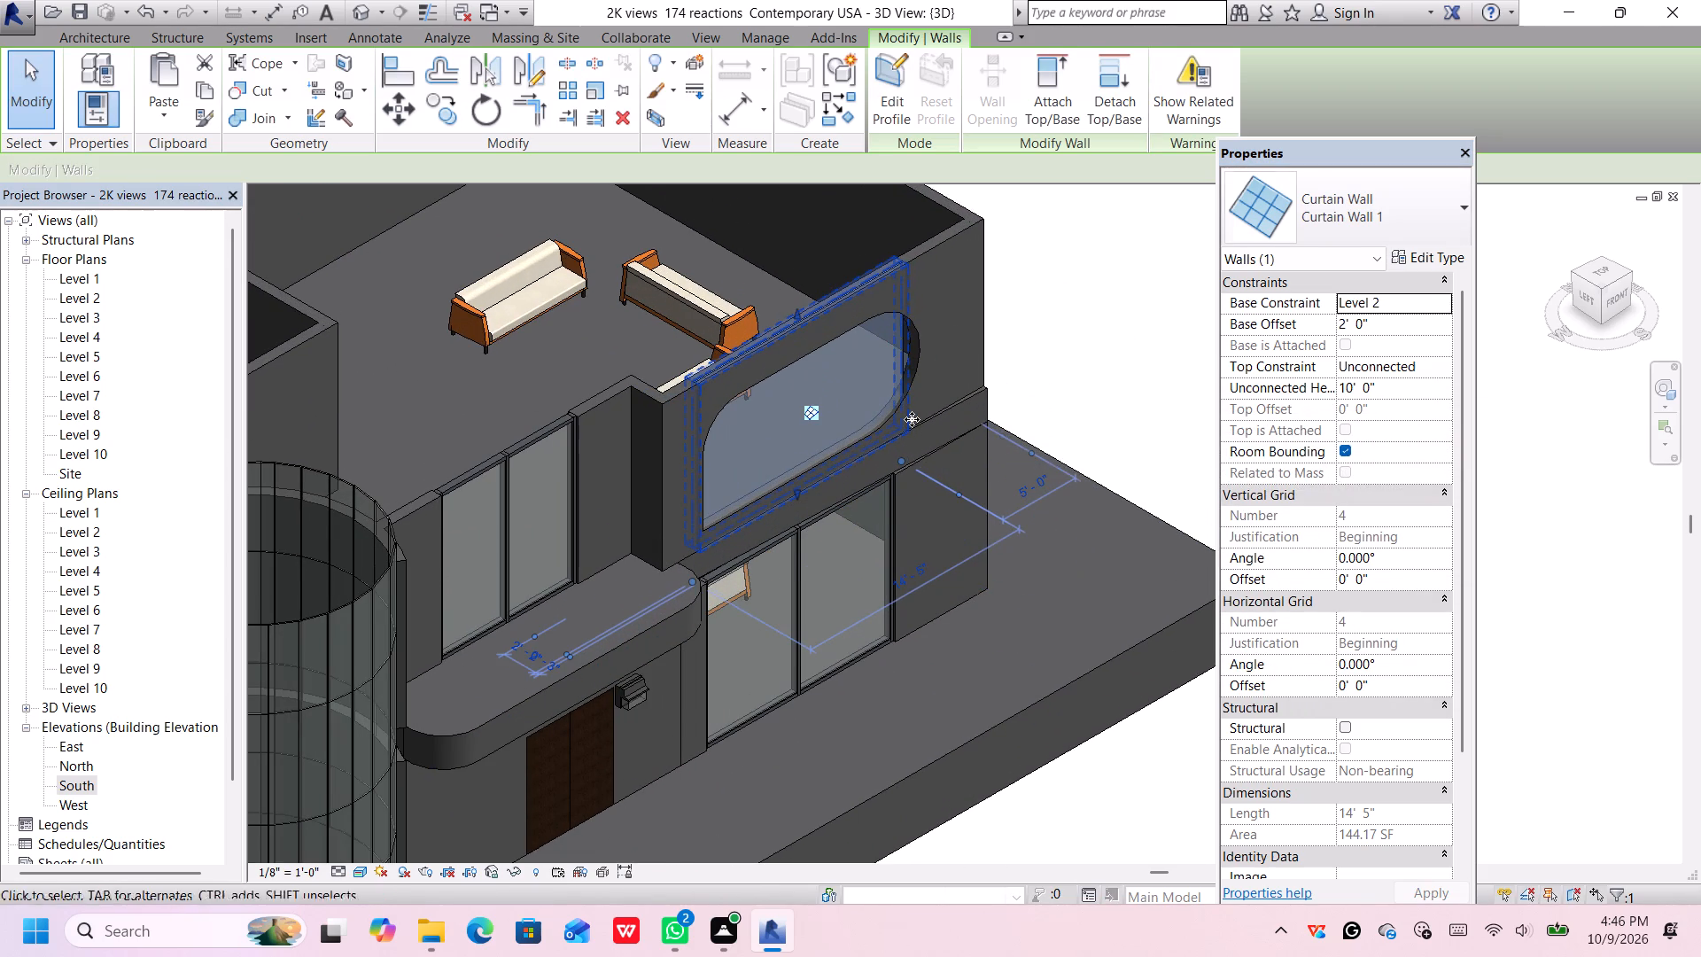
pyautogui.press('Right')
pyautogui.press('Right')
pyautogui.press('Right')
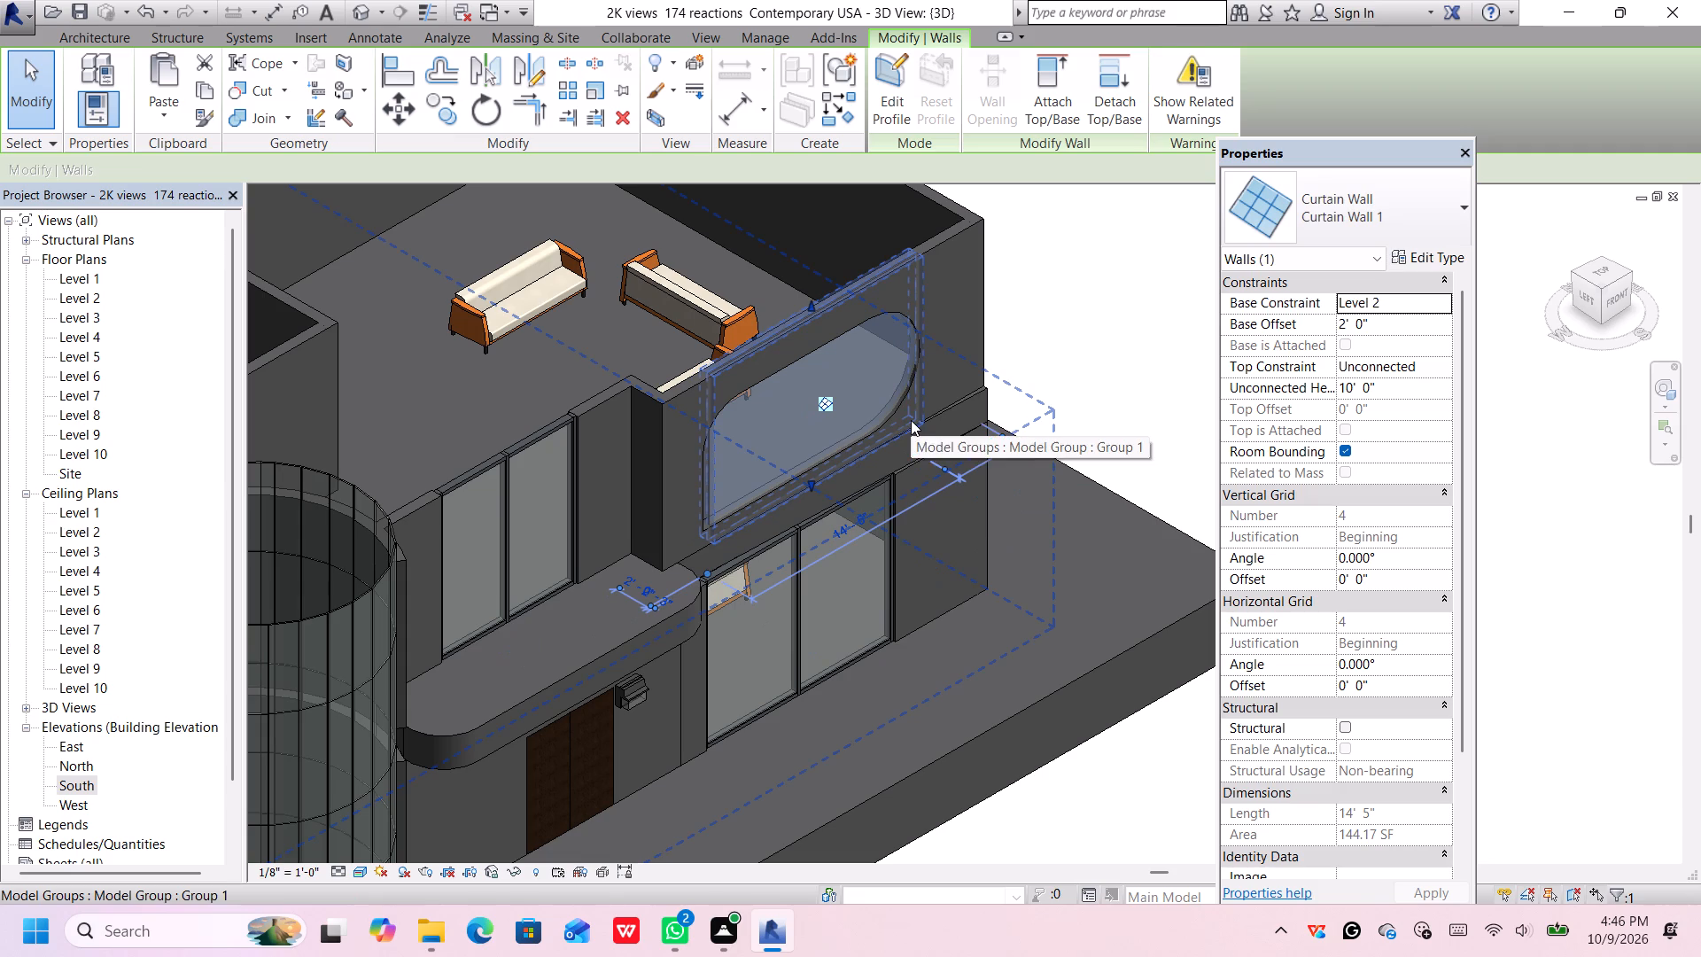
pyautogui.press('Right')
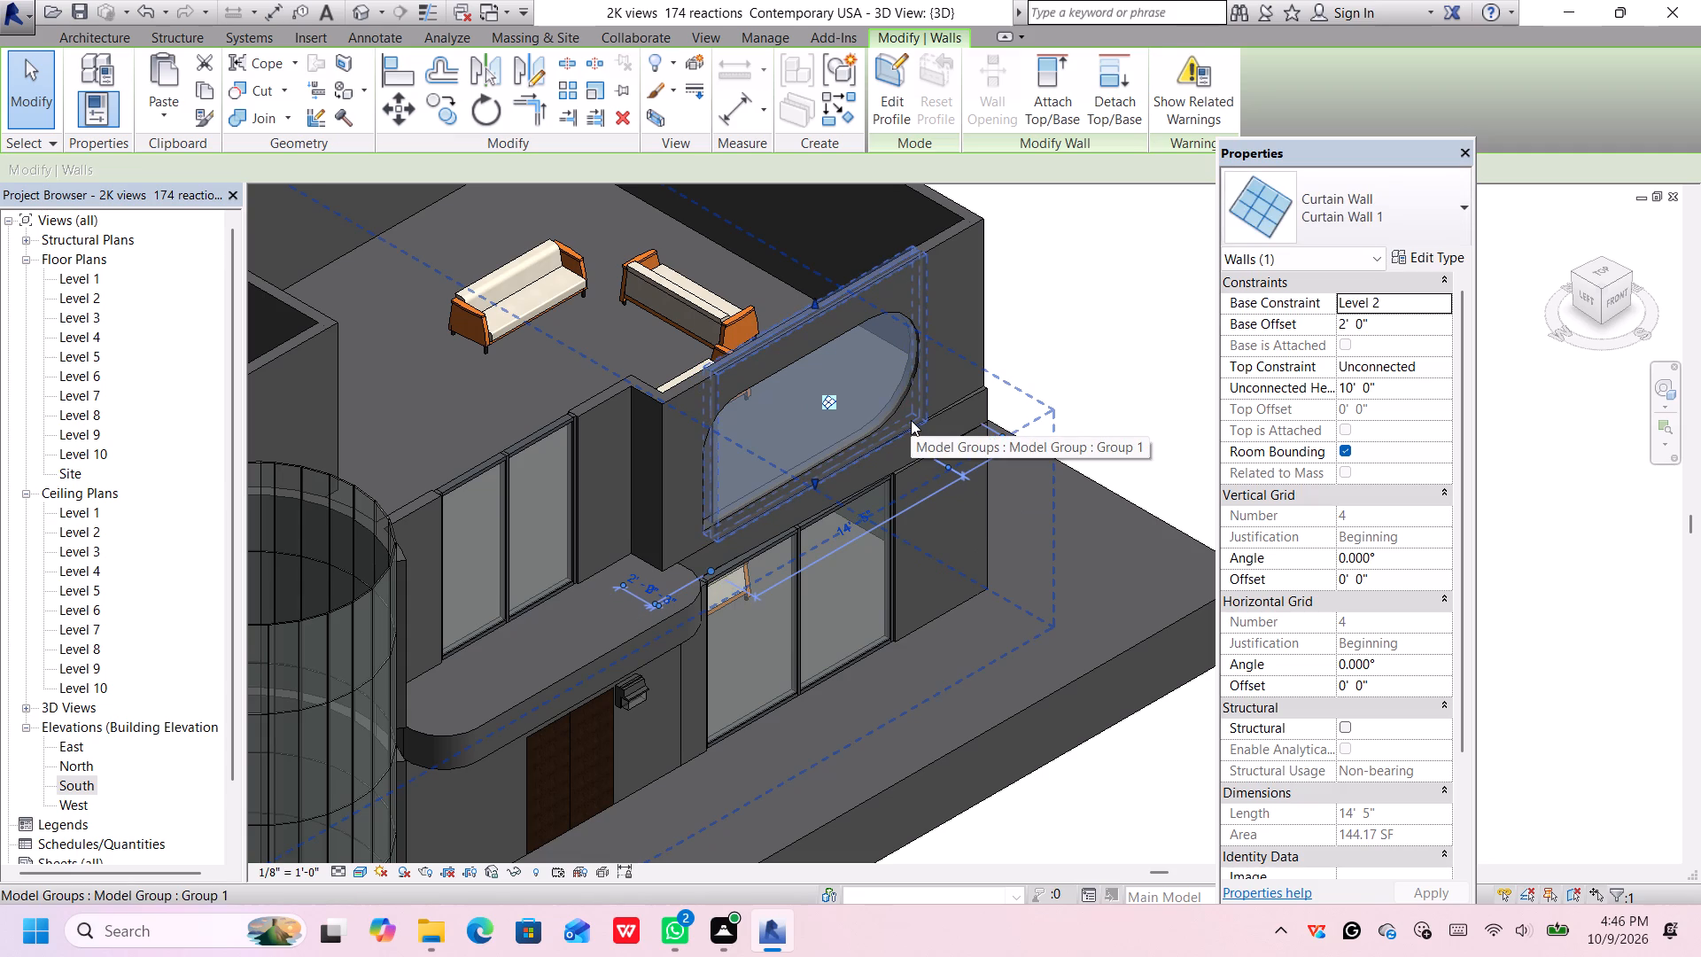
pyautogui.press('Right')
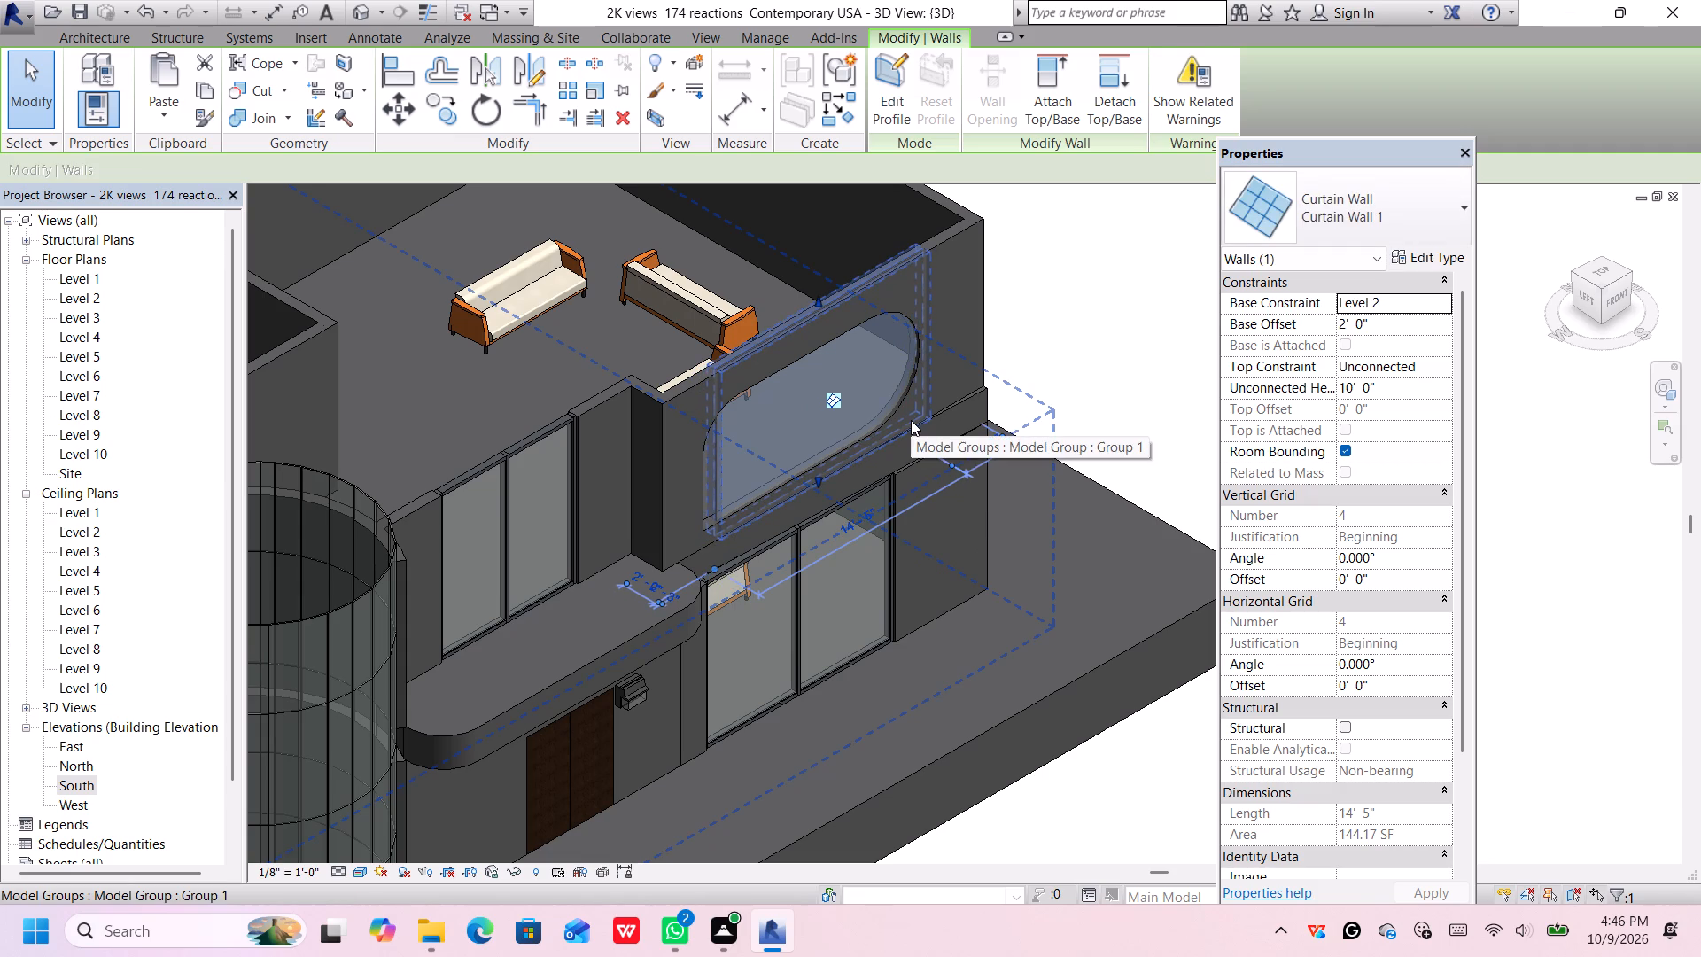
pyautogui.press('Left')
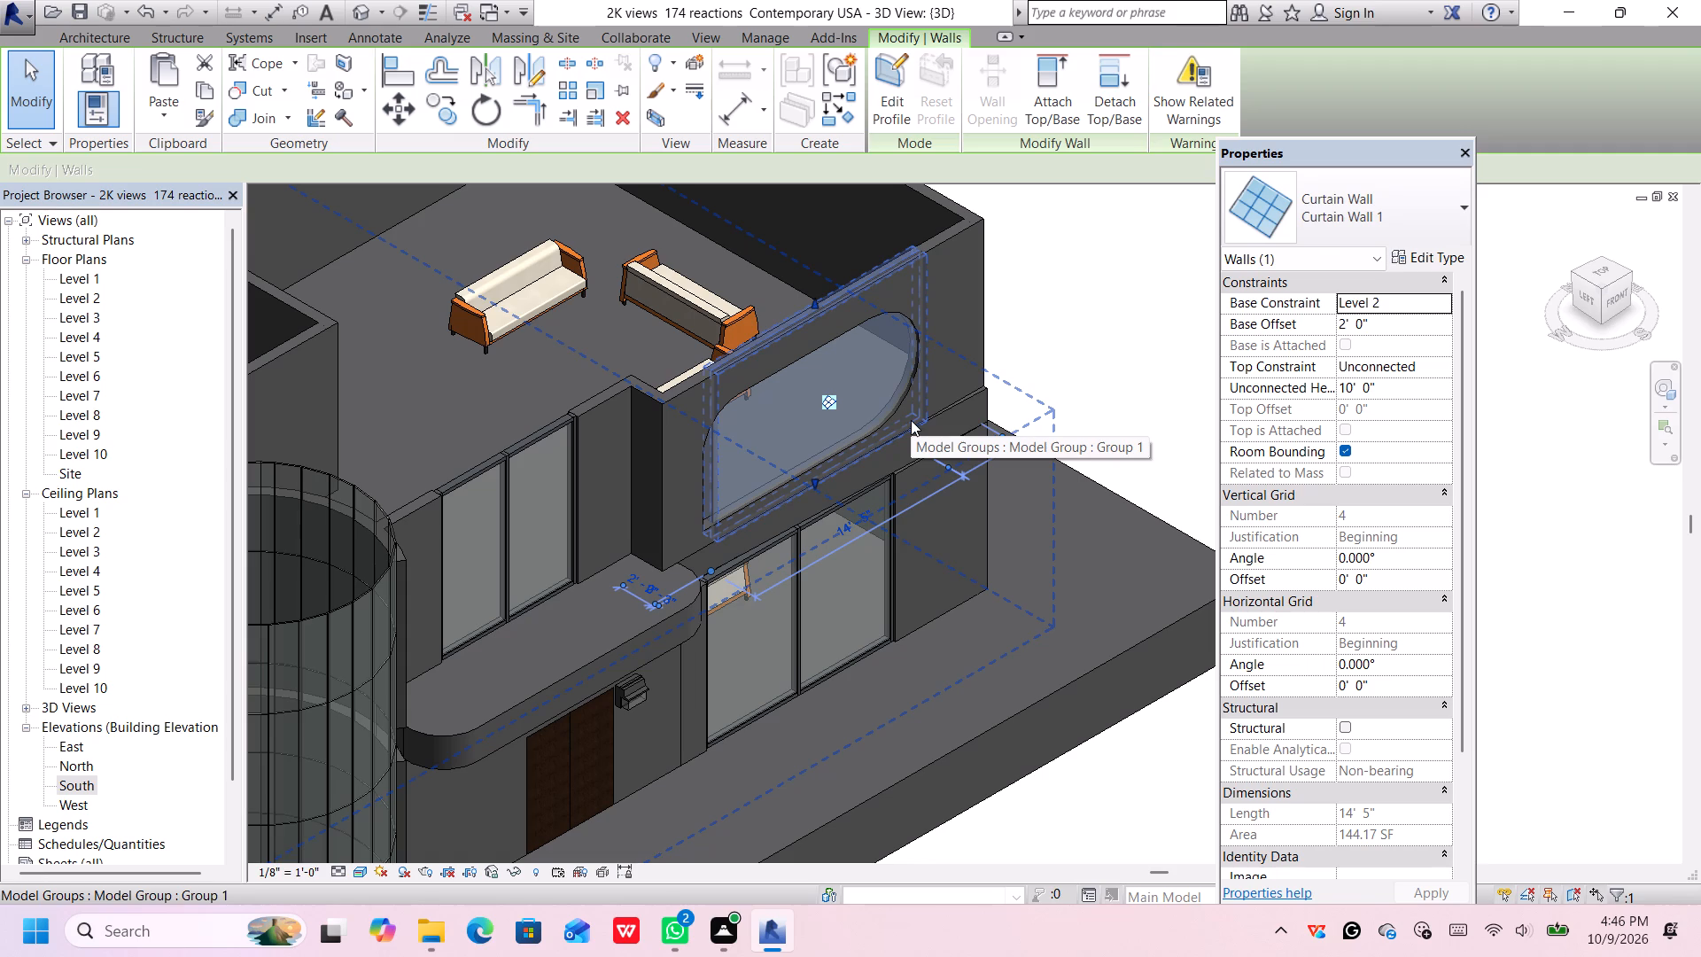
pyautogui.press('Left')
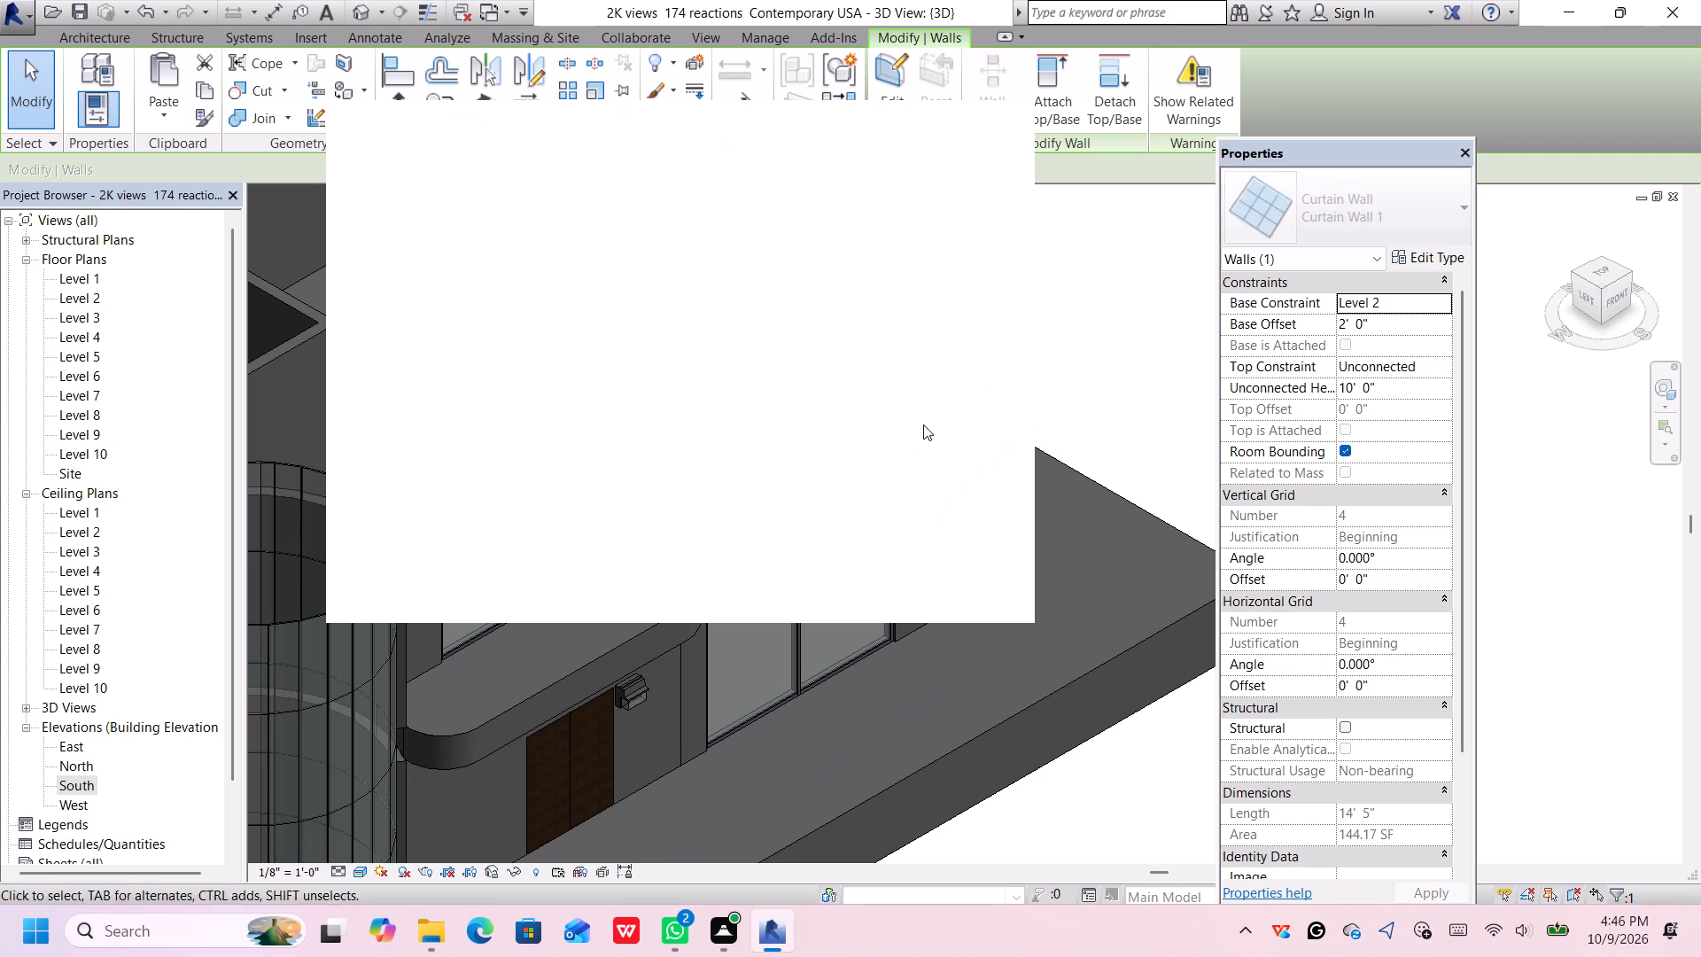
pyautogui.click(995, 131)
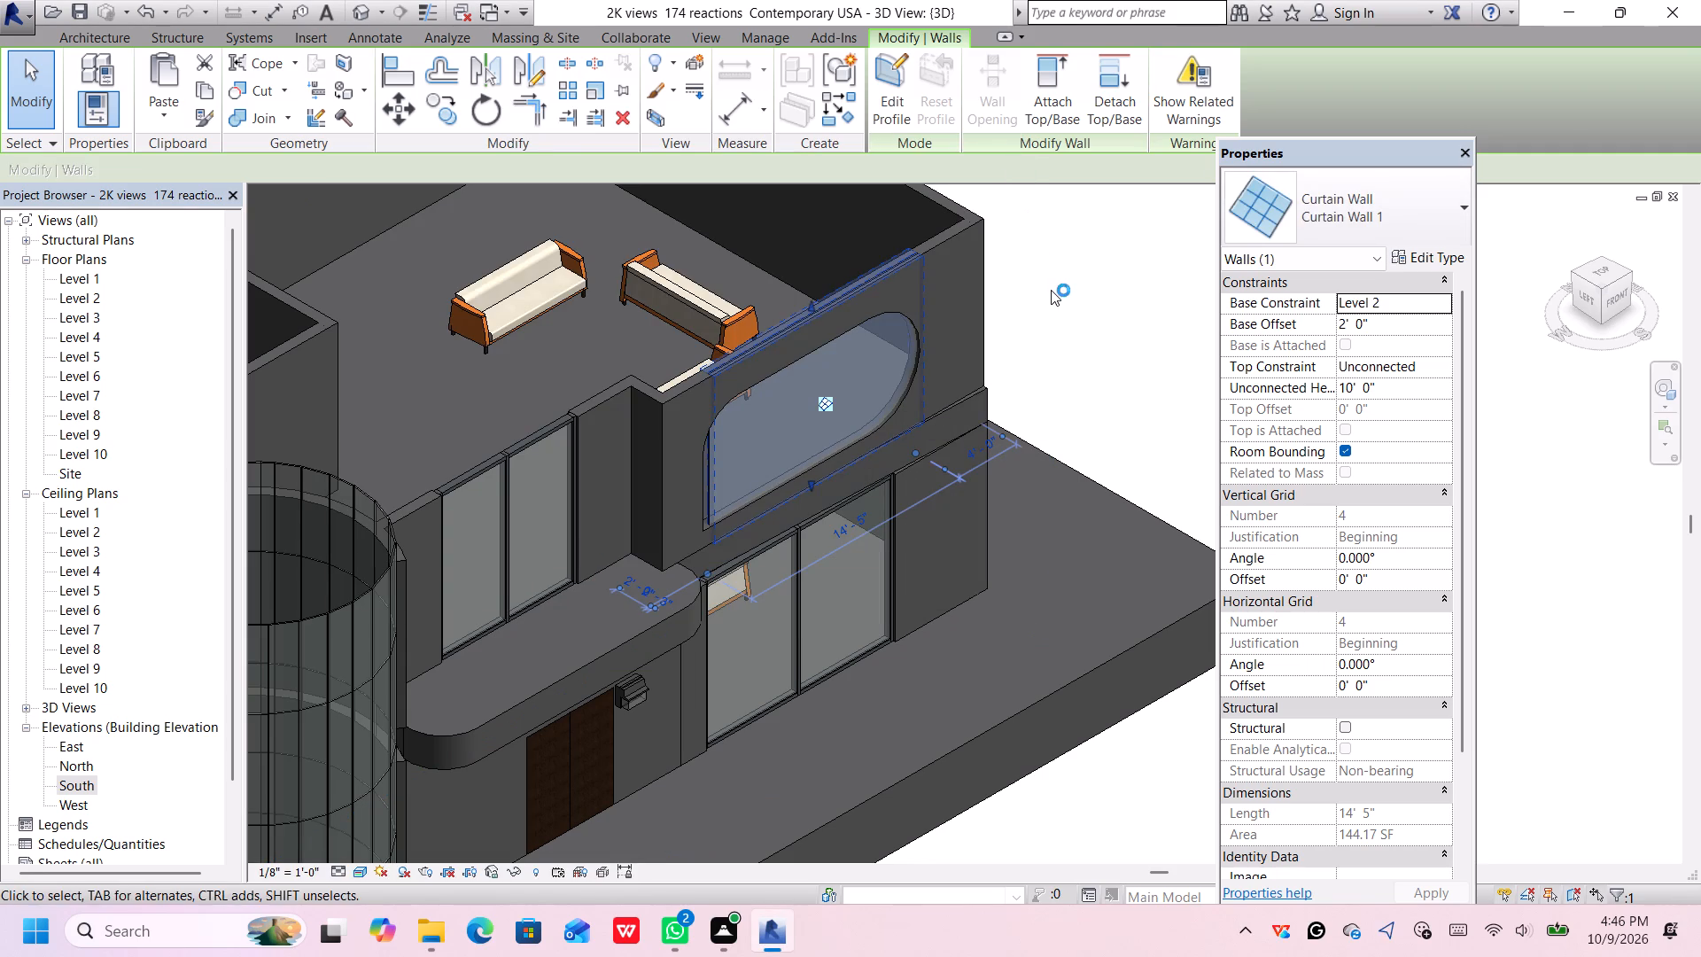
# Set the length of the curtain wall behind the upper rounded opening to 16'.
pyautogui.middleClick(1029, 356)
pyautogui.middleClick(1029, 356)
pyautogui.moveTo(1029, 356); pyautogui.dragTo(1014, 356, button='middle')
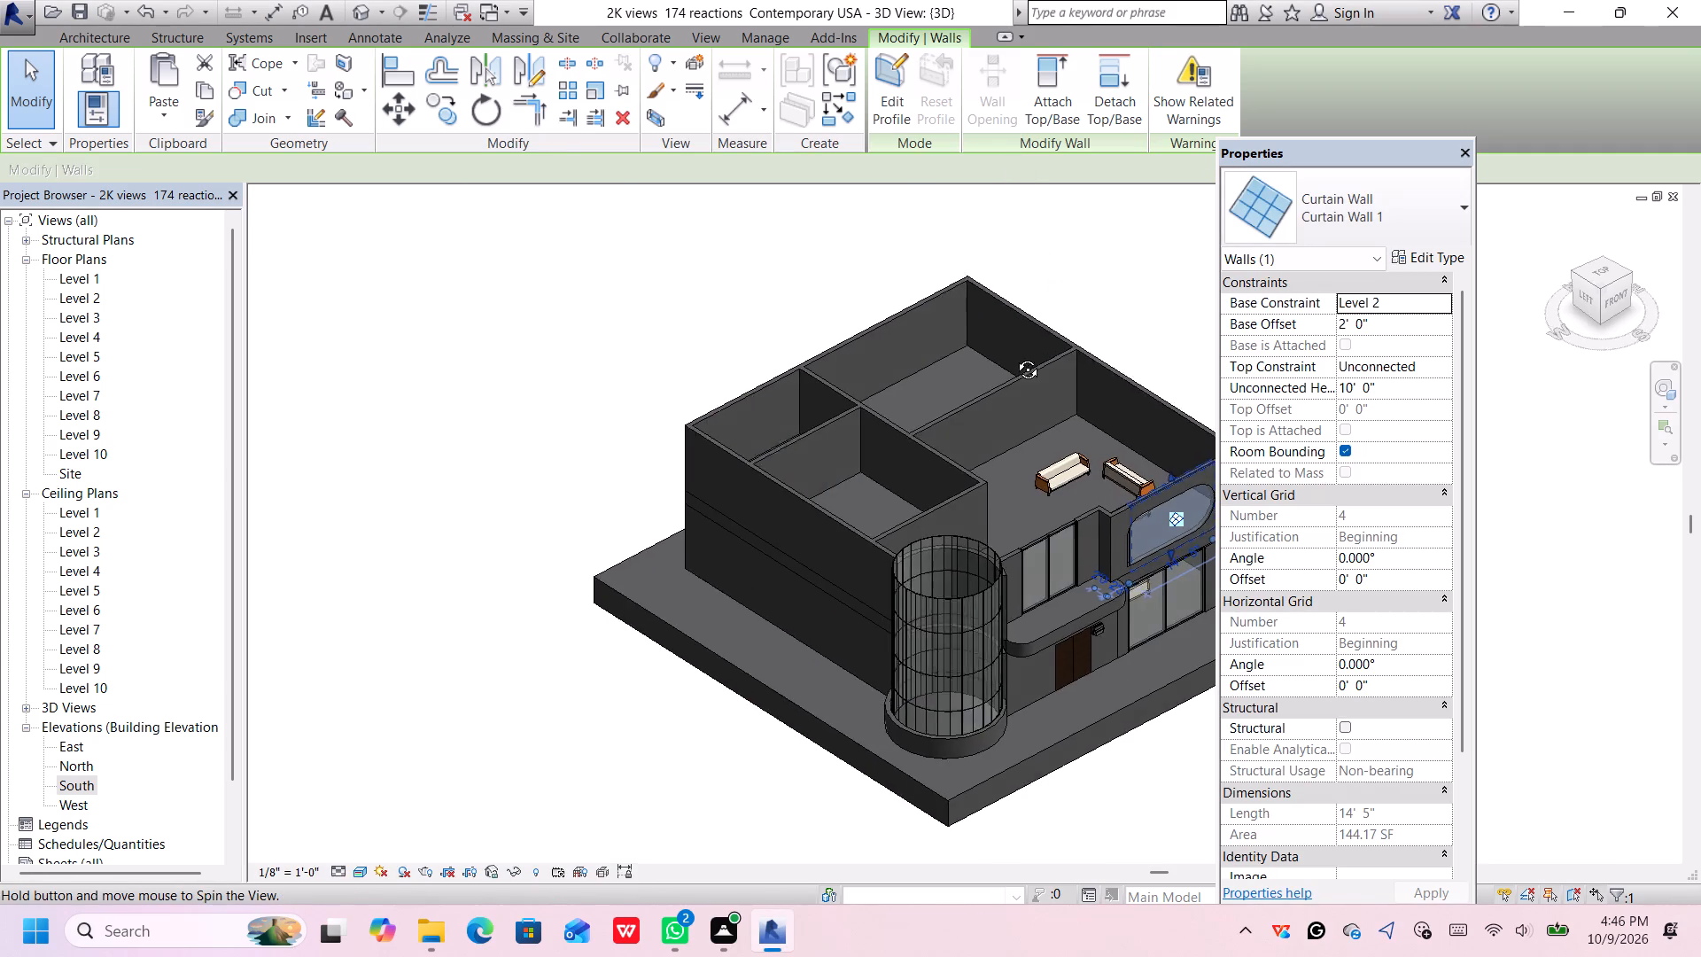
pyautogui.moveTo(1014, 356); pyautogui.dragTo(881, 286, button='middle')
pyautogui.keyDown('shift'); pyautogui.middleClick(858, 242); pyautogui.keyUp('shift')
pyautogui.scroll(4, 1068, 446)
pyautogui.moveTo(1137, 507); pyautogui.dragTo(928, 447, button='middle')
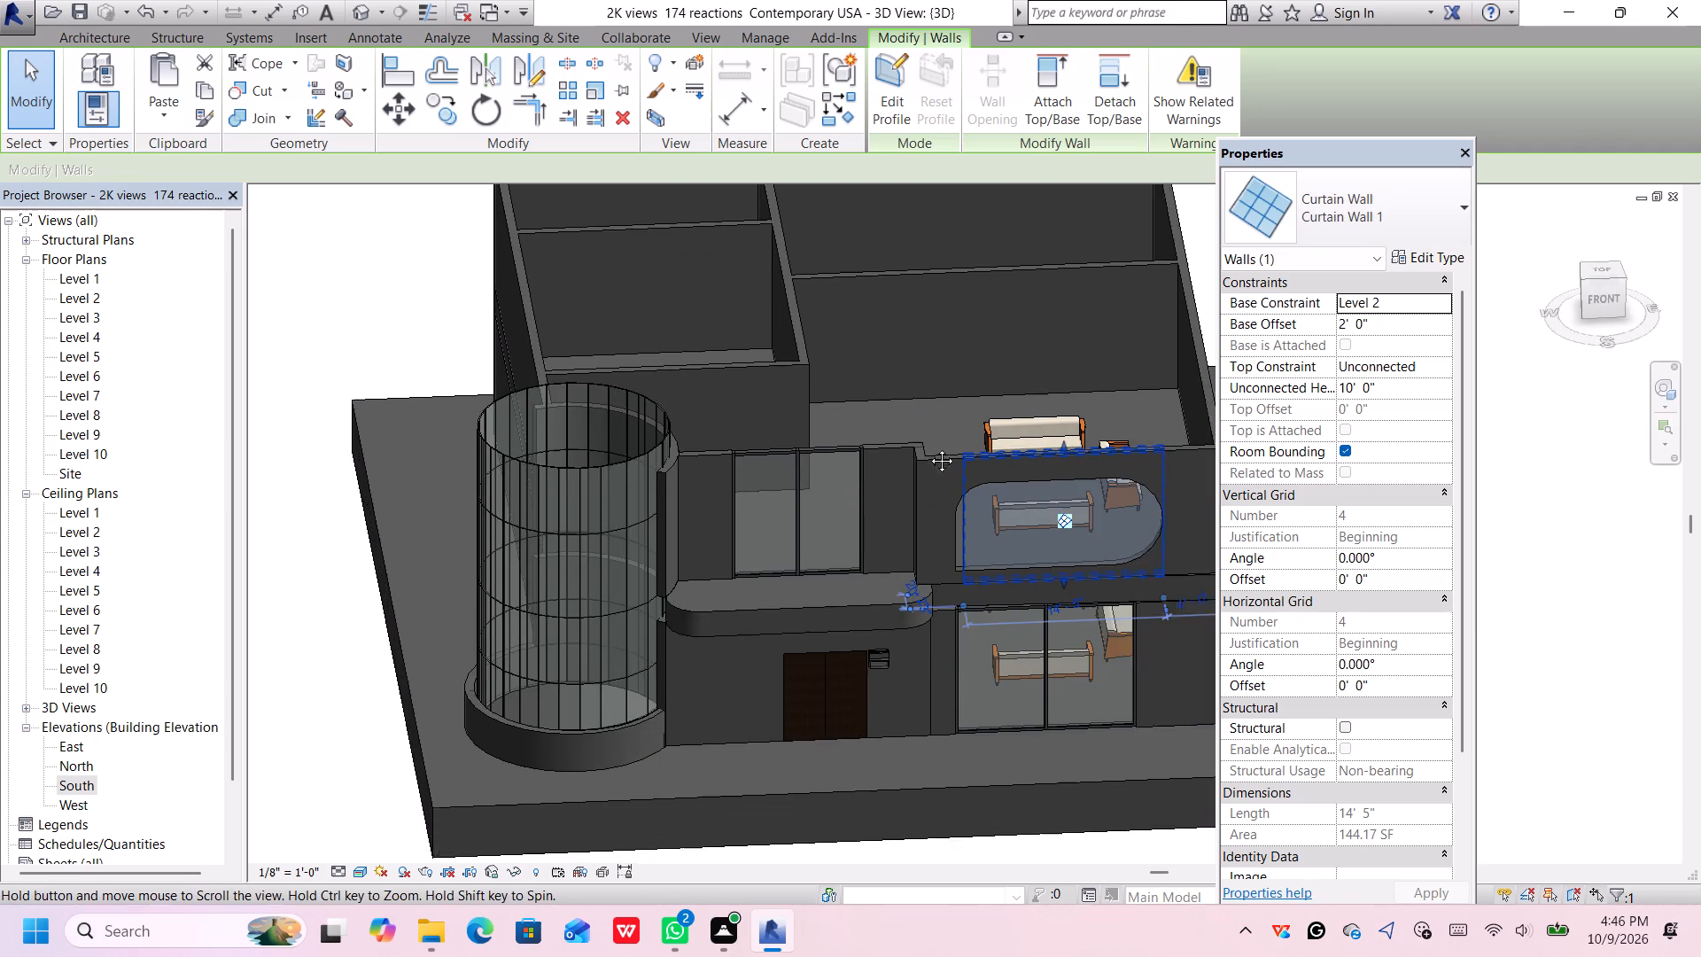
pyautogui.moveTo(928, 447); pyautogui.dragTo(734, 409, button='middle')
pyautogui.moveTo(1084, 440); pyautogui.dragTo(1065, 417, button='middle')
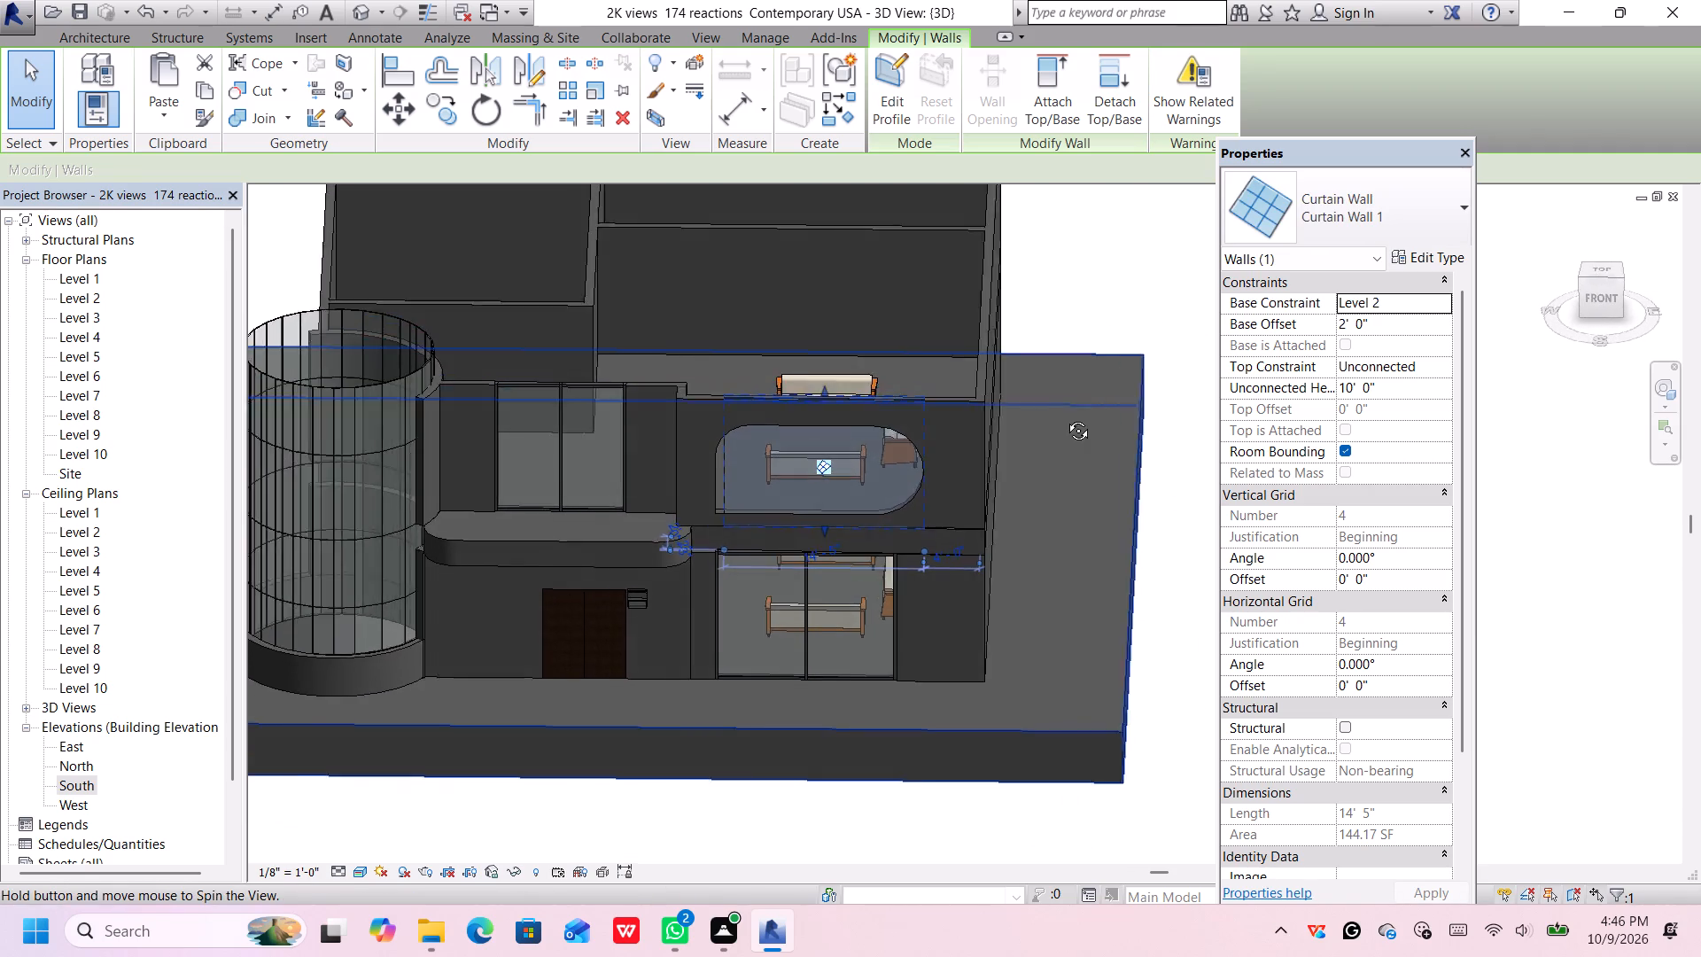
pyautogui.moveTo(1065, 417); pyautogui.dragTo(1067, 378, button='middle')
pyautogui.keyDown('shift'); pyautogui.moveTo(1065, 349); pyautogui.dragTo(1076, 307, button='middle'); pyautogui.keyUp('shift')
pyautogui.scroll(-3, 770, 494)
pyautogui.scroll(4, 769, 517)
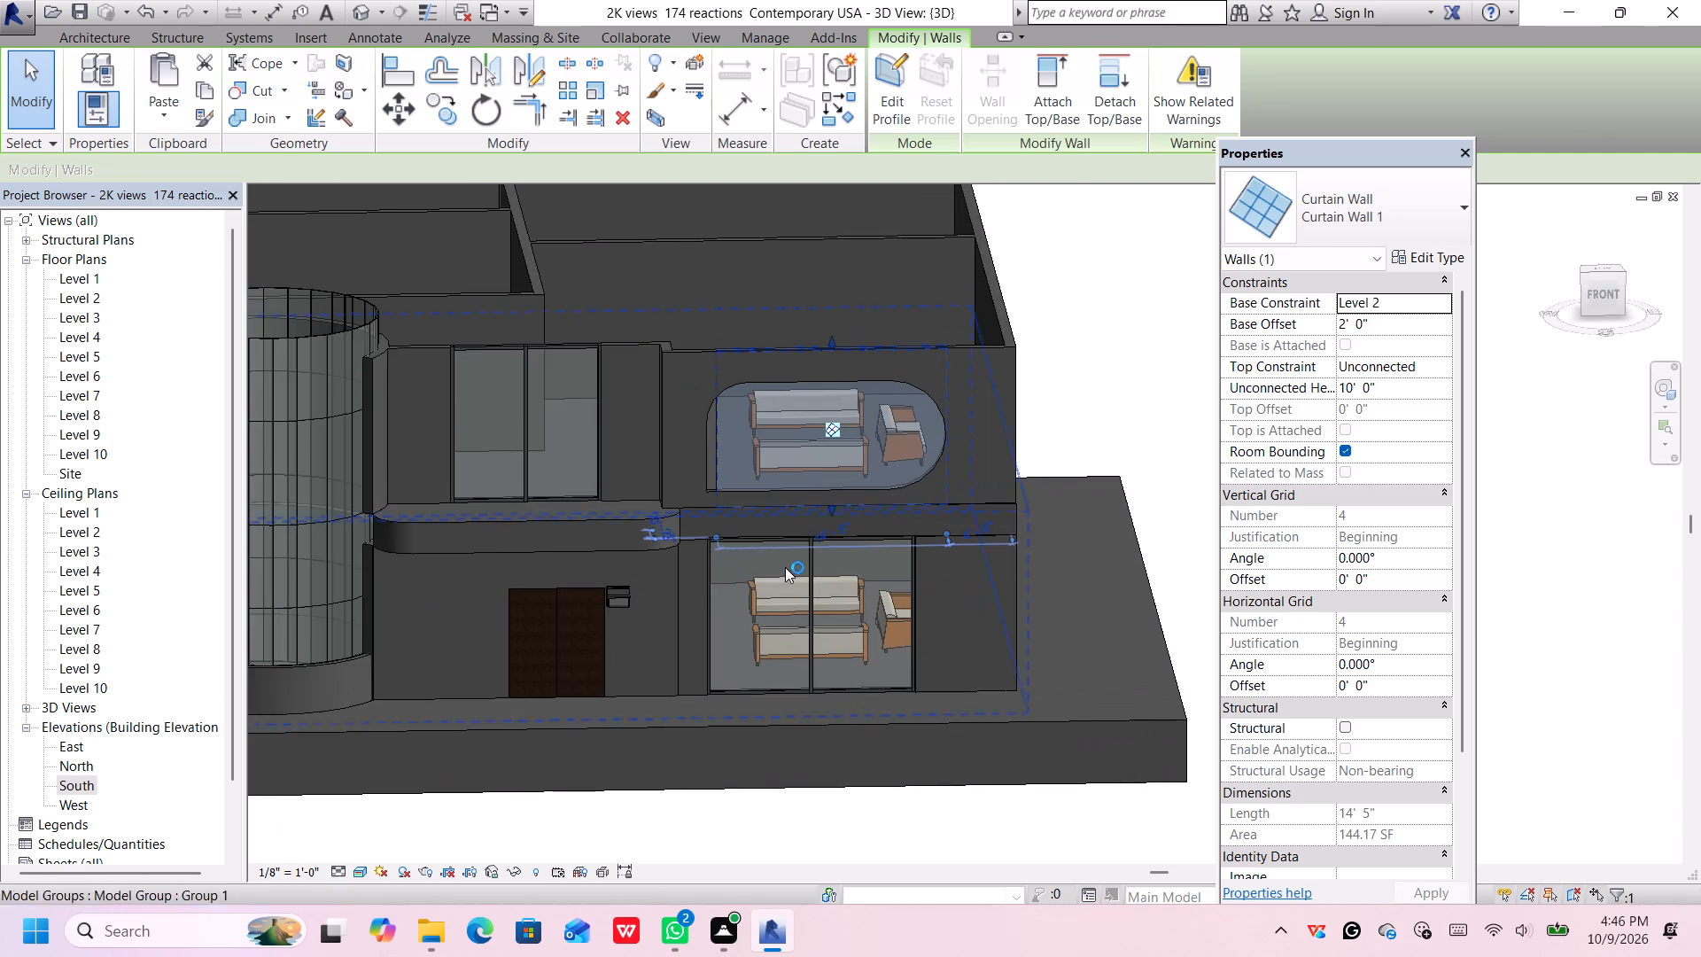
pyautogui.scroll(6, 804, 522)
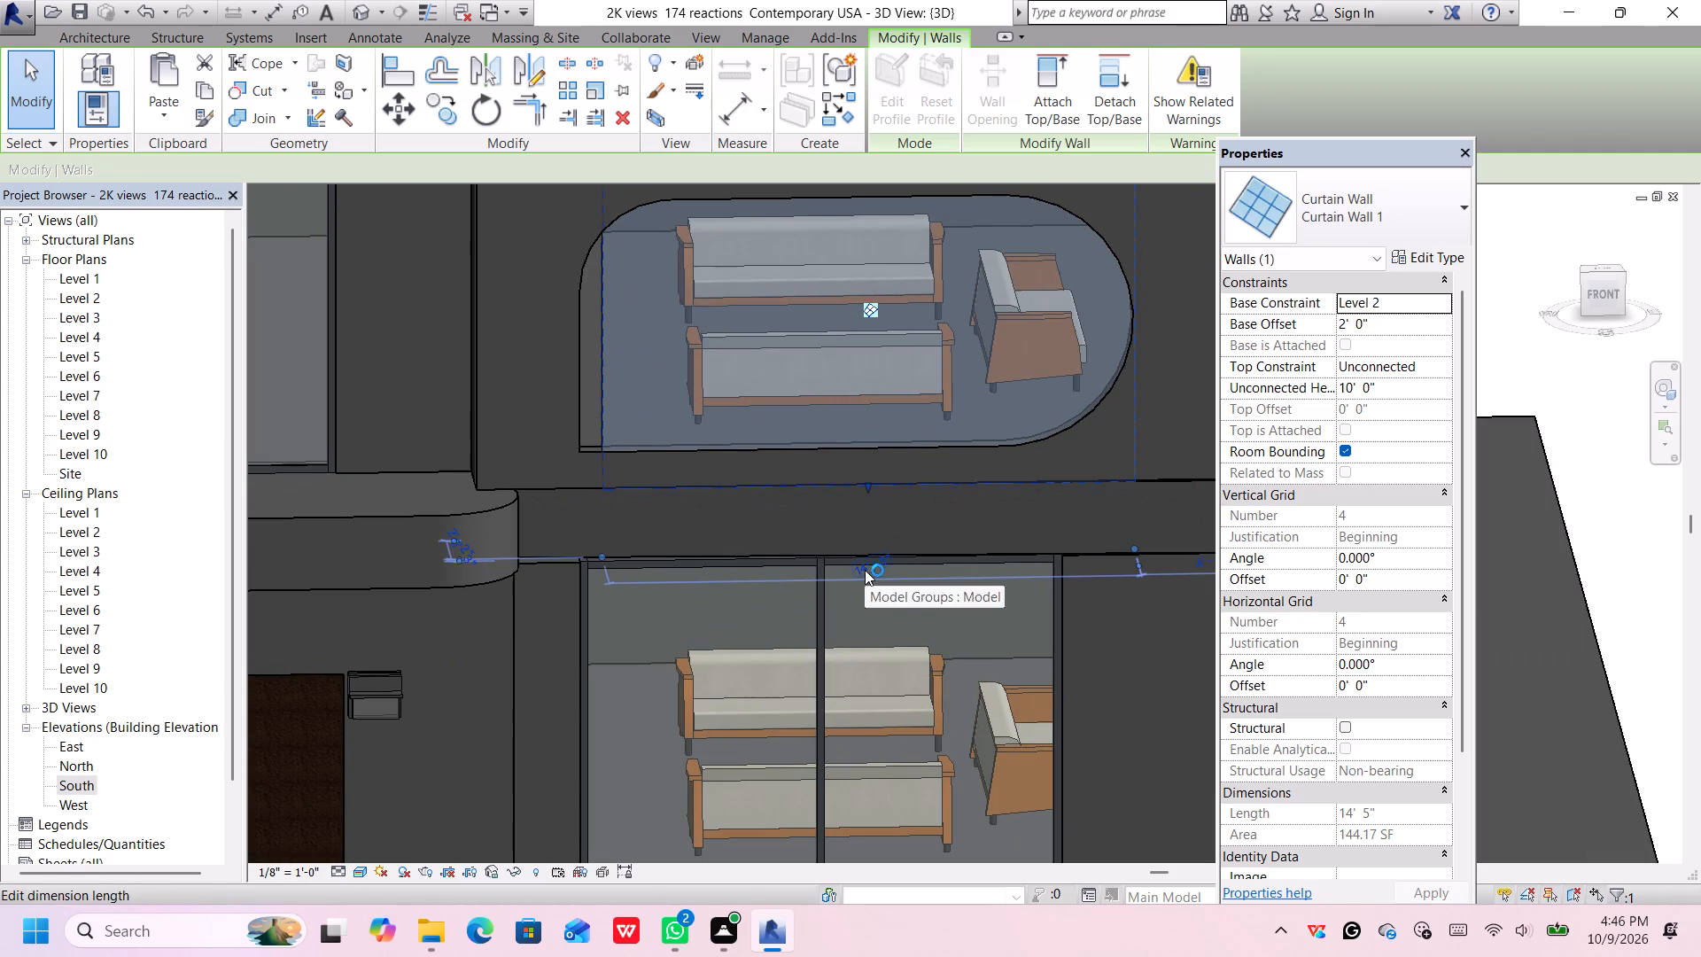
pyautogui.click(865, 570)
pyautogui.press('BackSpace')
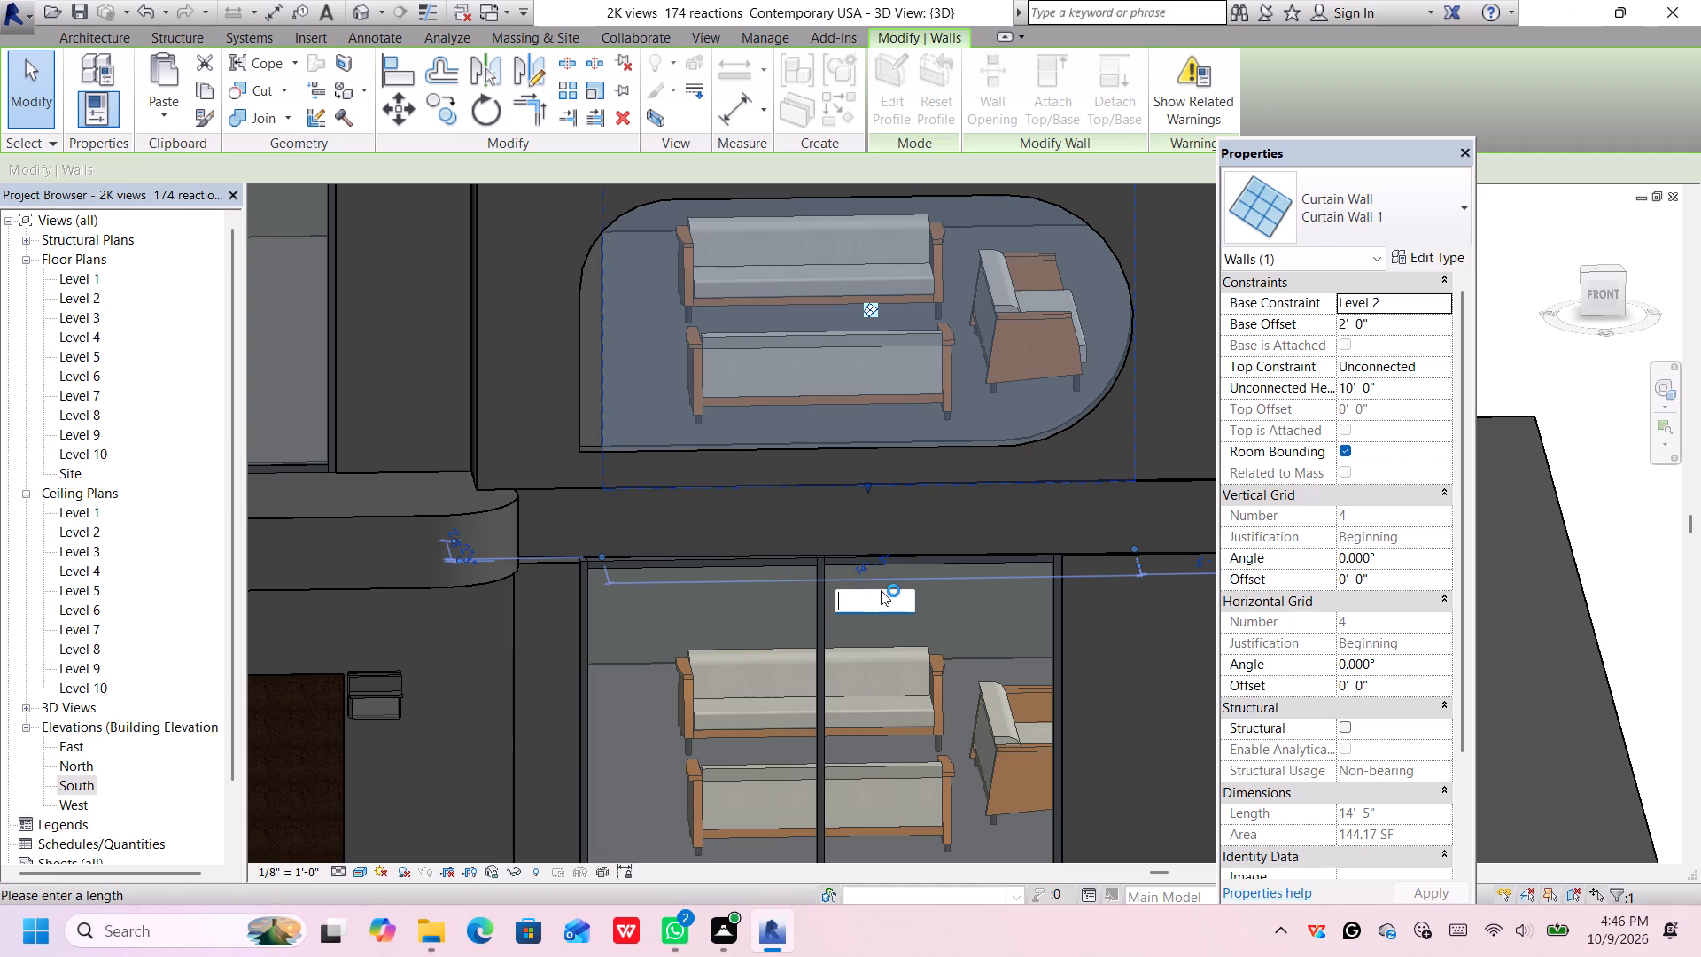
pyautogui.press('1')
pyautogui.write("6'")
pyautogui.press('Return')
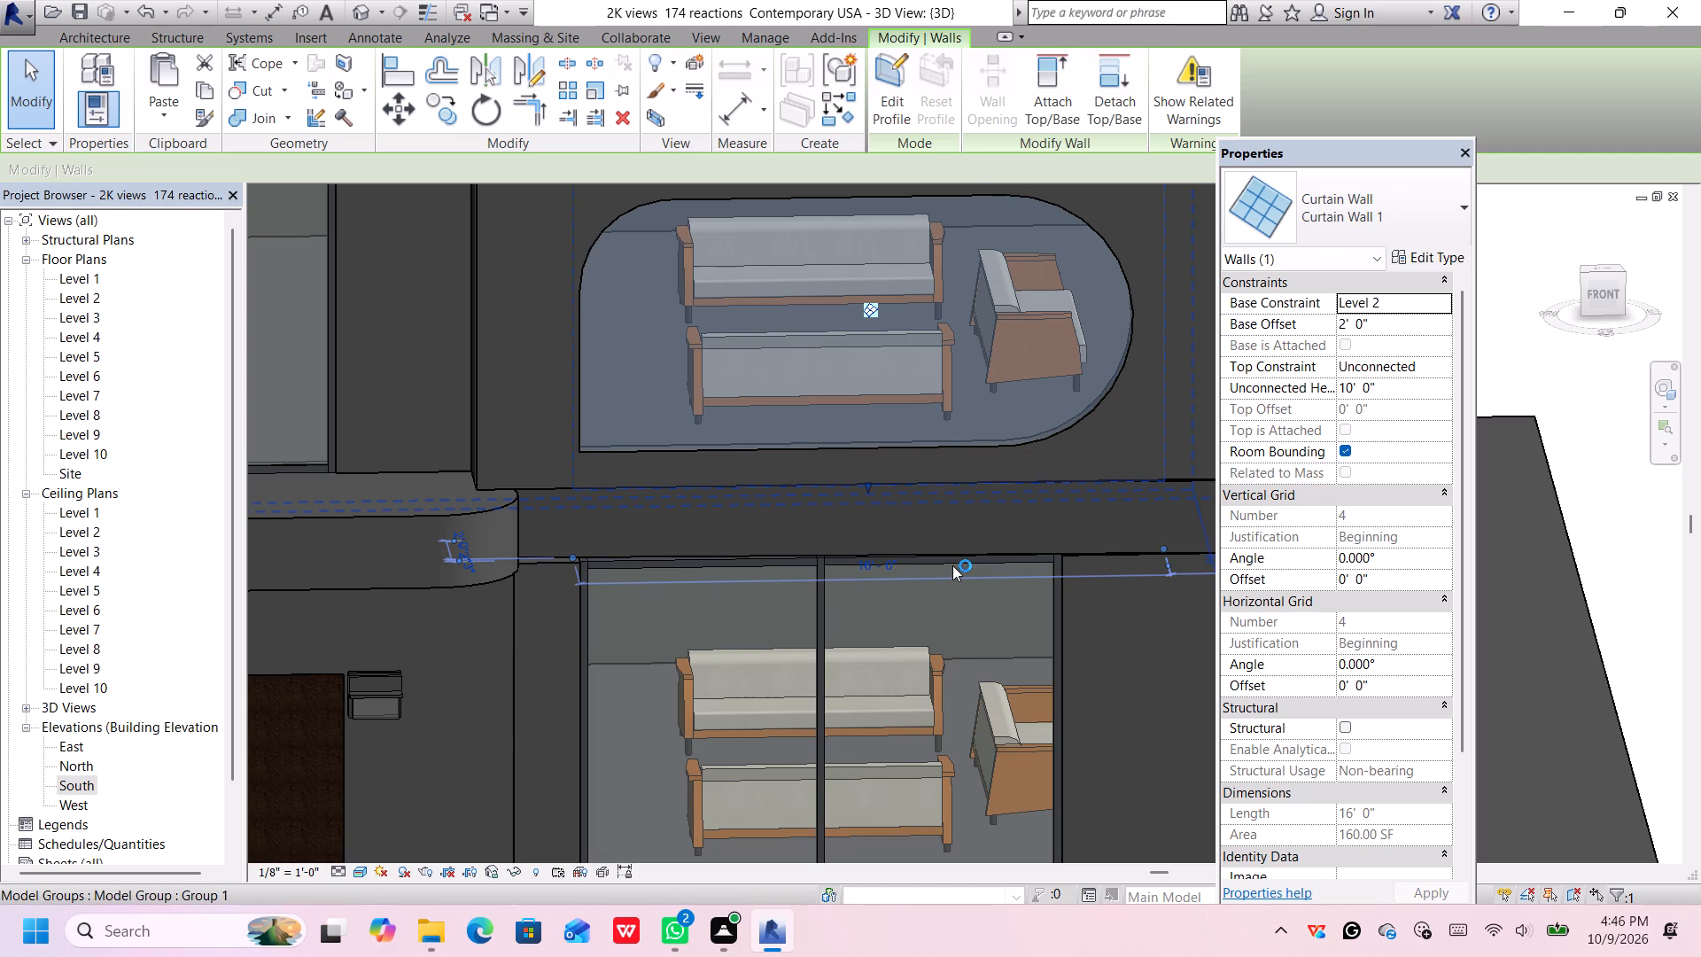
# Nudge the curtain wall sideways along the front wall so its glass covers the whole rounded opening, and deselect it.
pyautogui.press('Left')
pyautogui.press('Left')
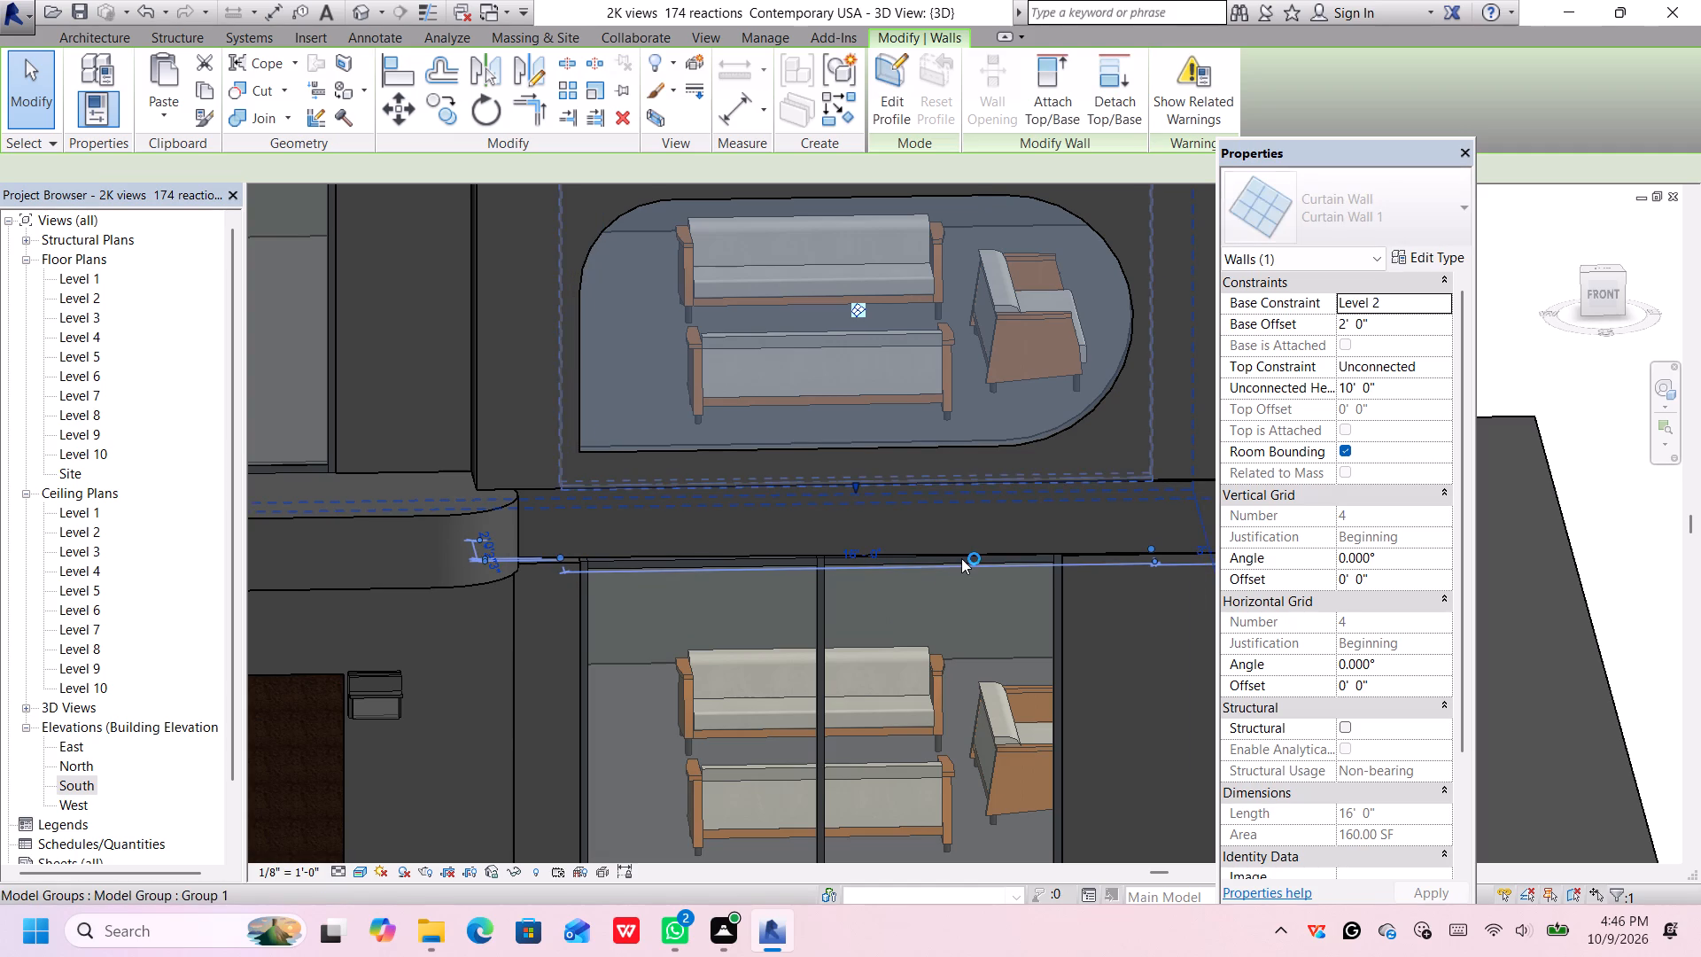
pyautogui.scroll(-4, 1477, 400)
pyautogui.moveTo(1103, 486); pyautogui.dragTo(942, 573, button='middle')
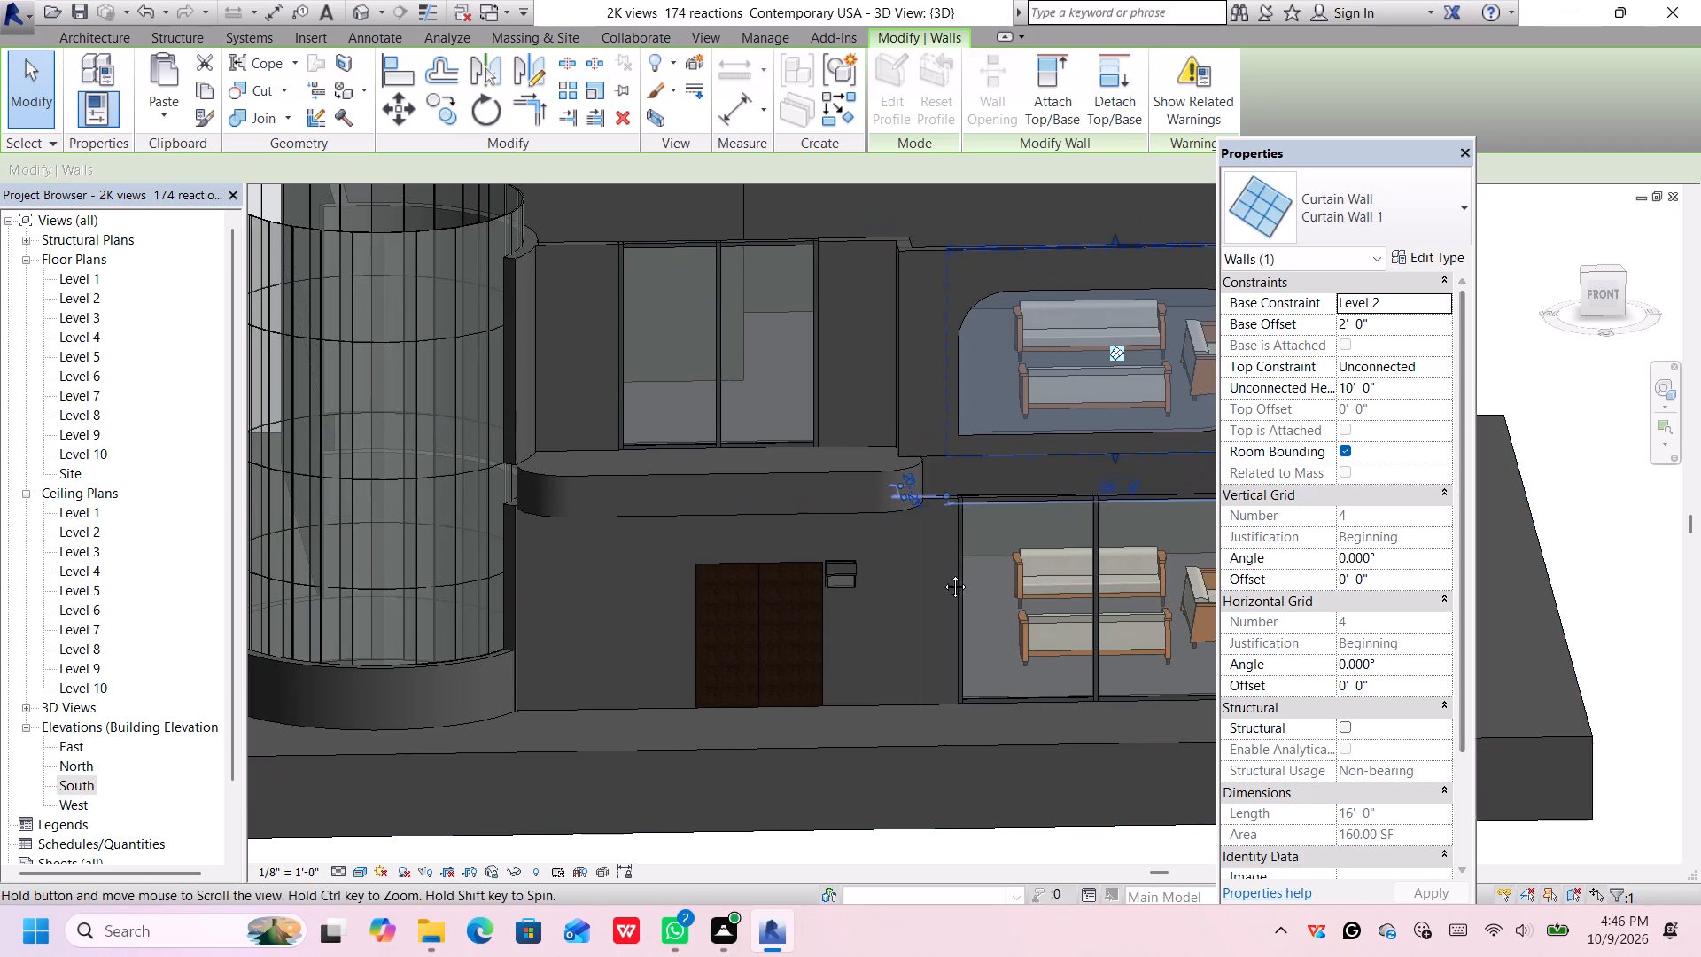
pyautogui.moveTo(942, 573); pyautogui.dragTo(783, 627, button='middle')
pyautogui.middleClick(778, 629)
pyautogui.click(1180, 348)
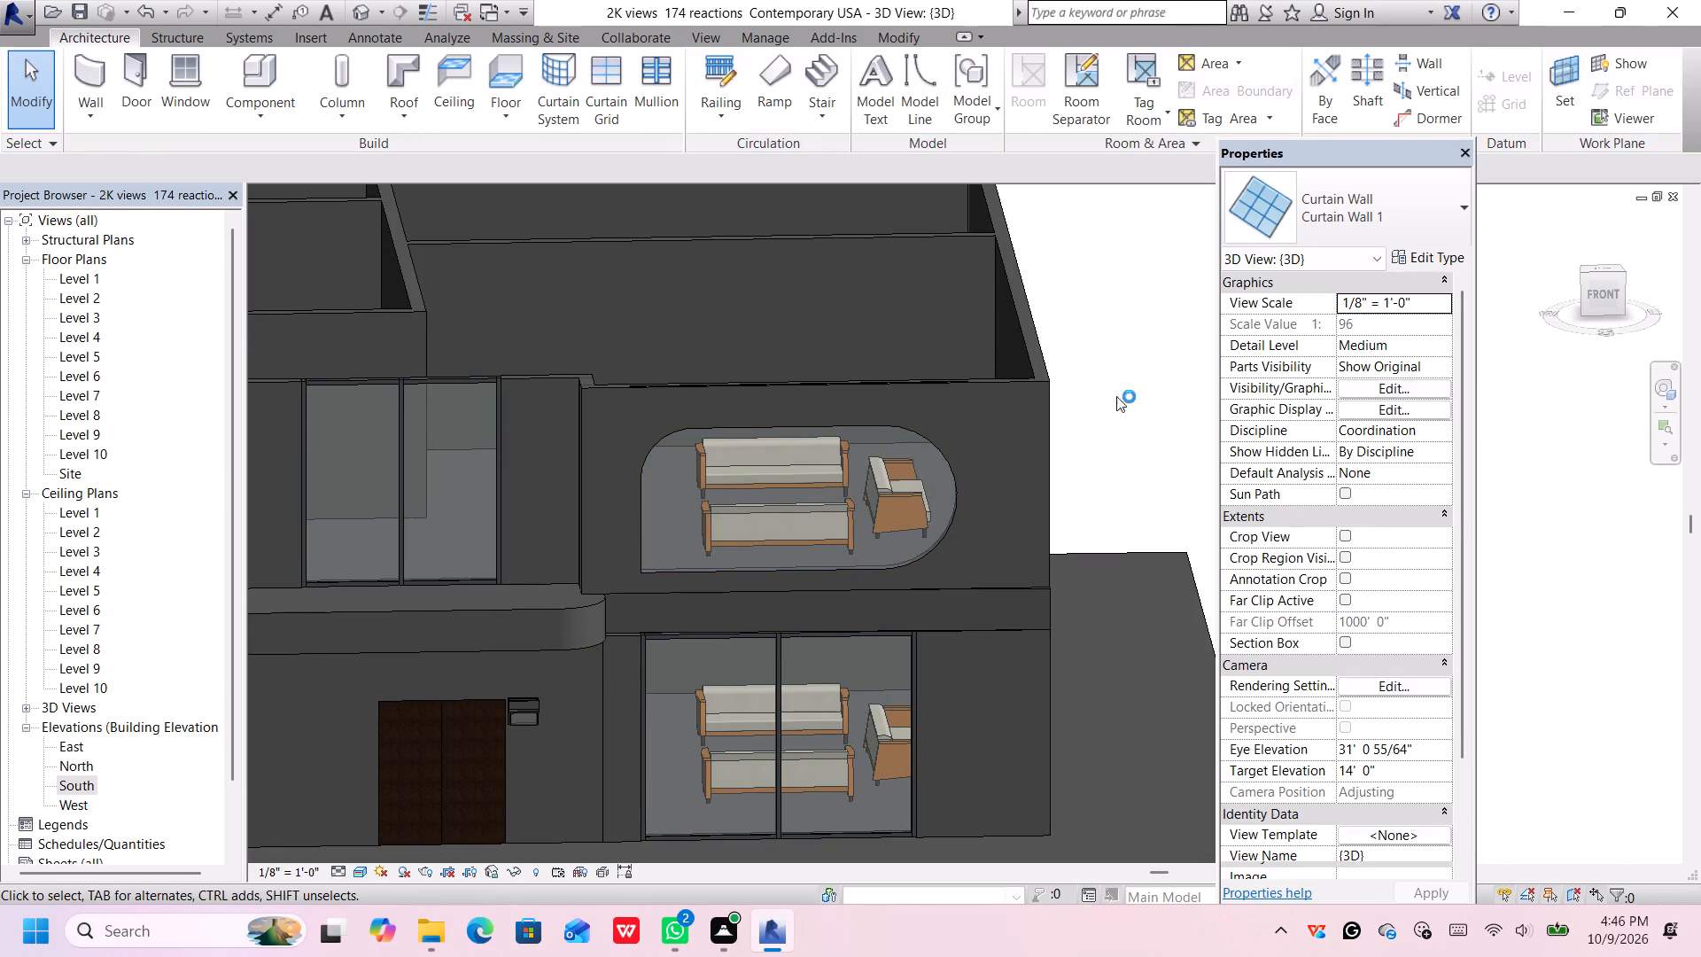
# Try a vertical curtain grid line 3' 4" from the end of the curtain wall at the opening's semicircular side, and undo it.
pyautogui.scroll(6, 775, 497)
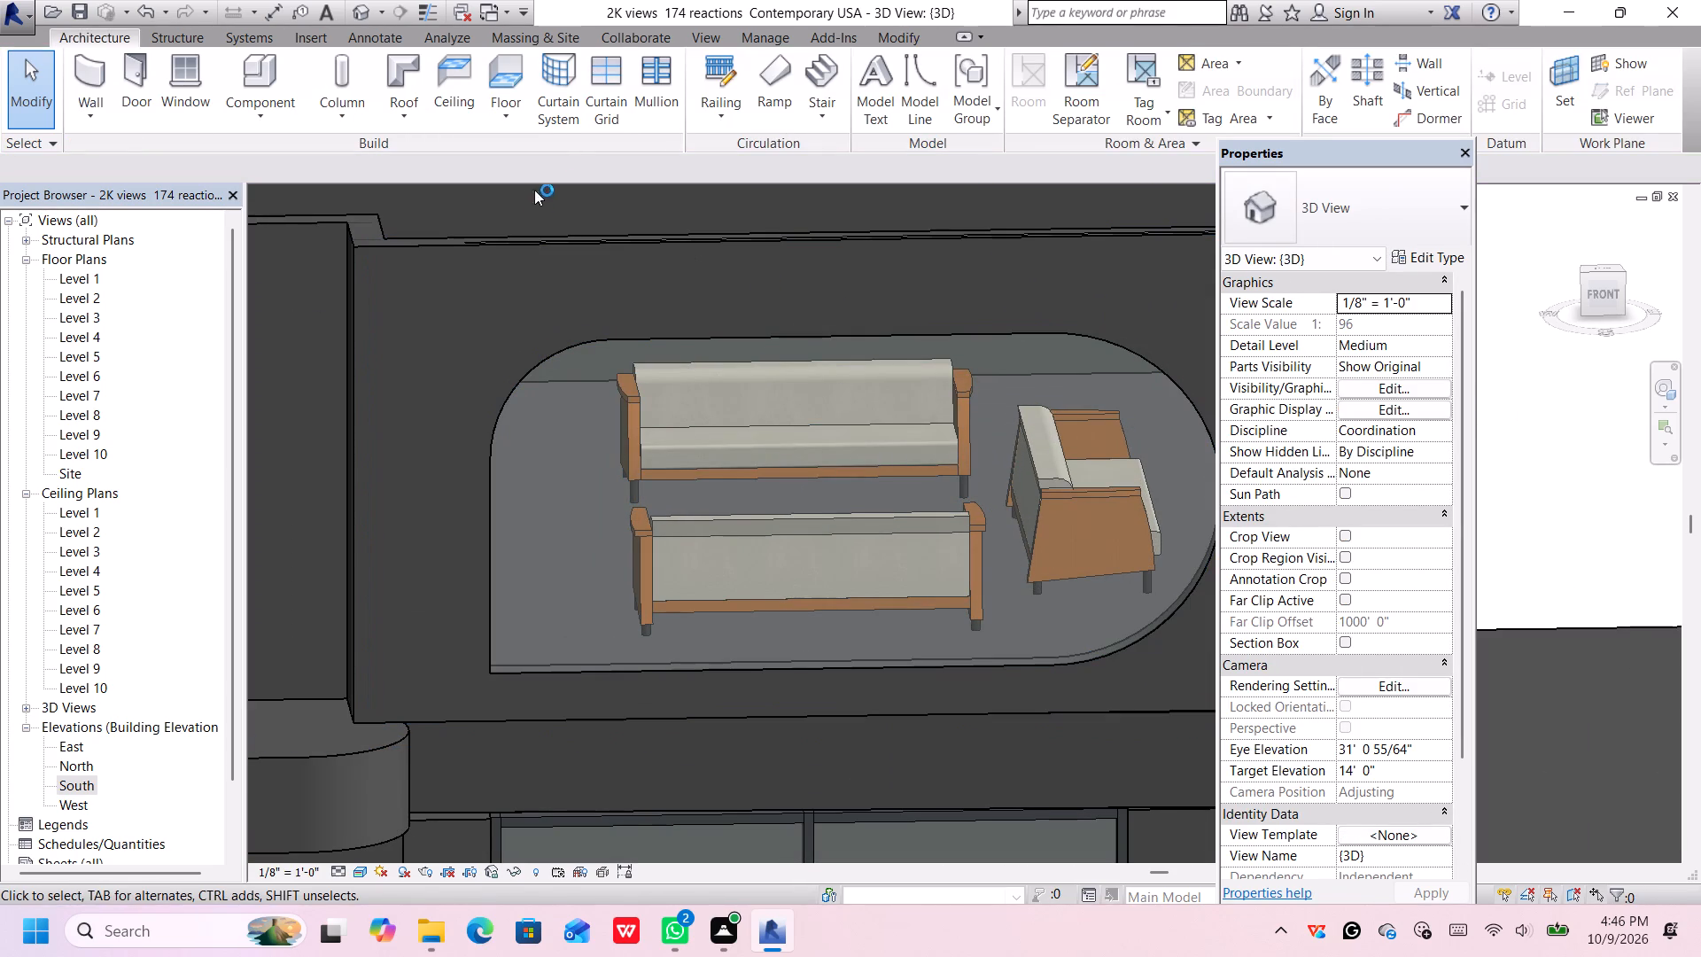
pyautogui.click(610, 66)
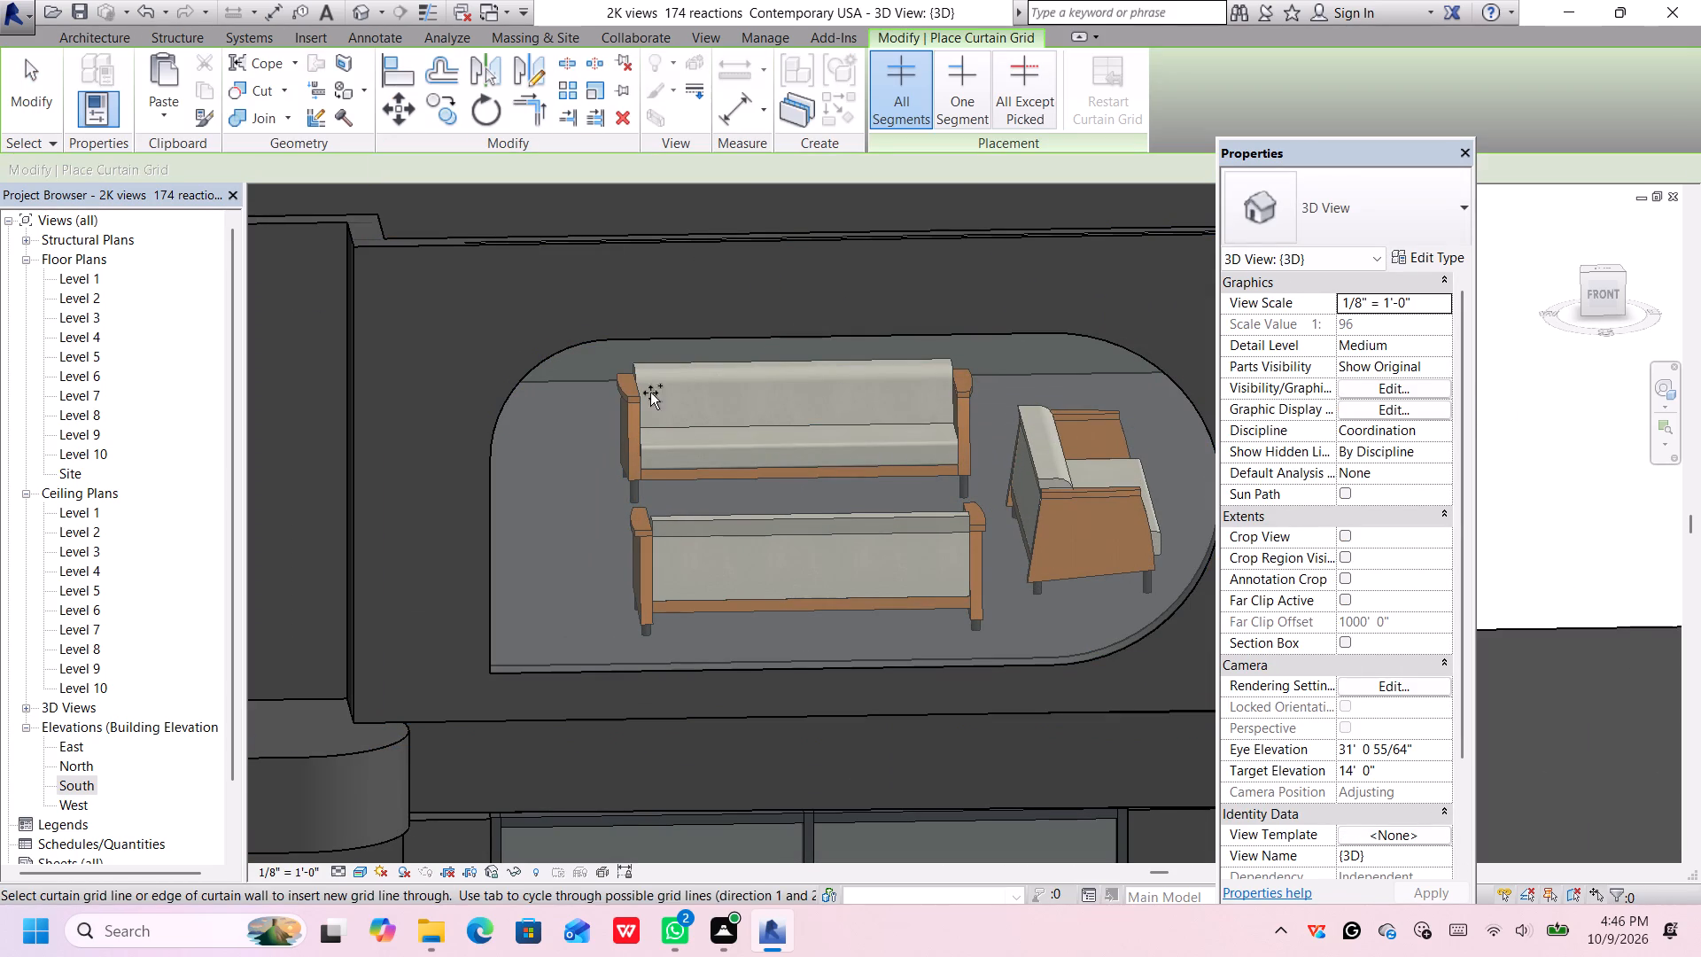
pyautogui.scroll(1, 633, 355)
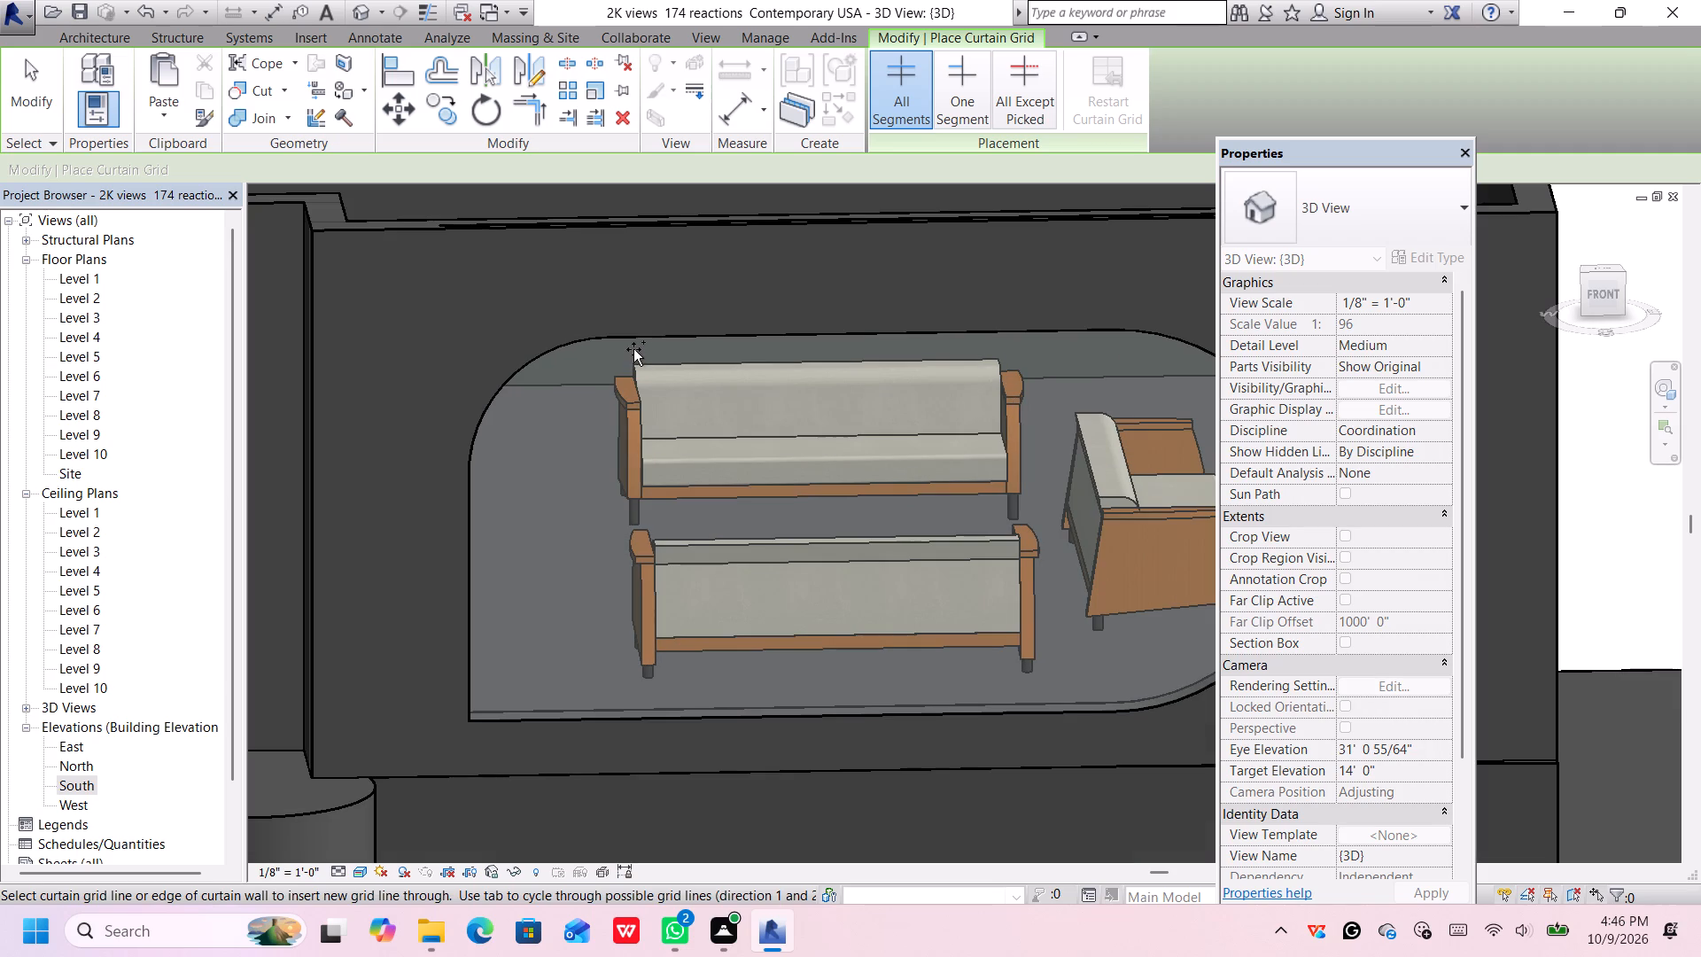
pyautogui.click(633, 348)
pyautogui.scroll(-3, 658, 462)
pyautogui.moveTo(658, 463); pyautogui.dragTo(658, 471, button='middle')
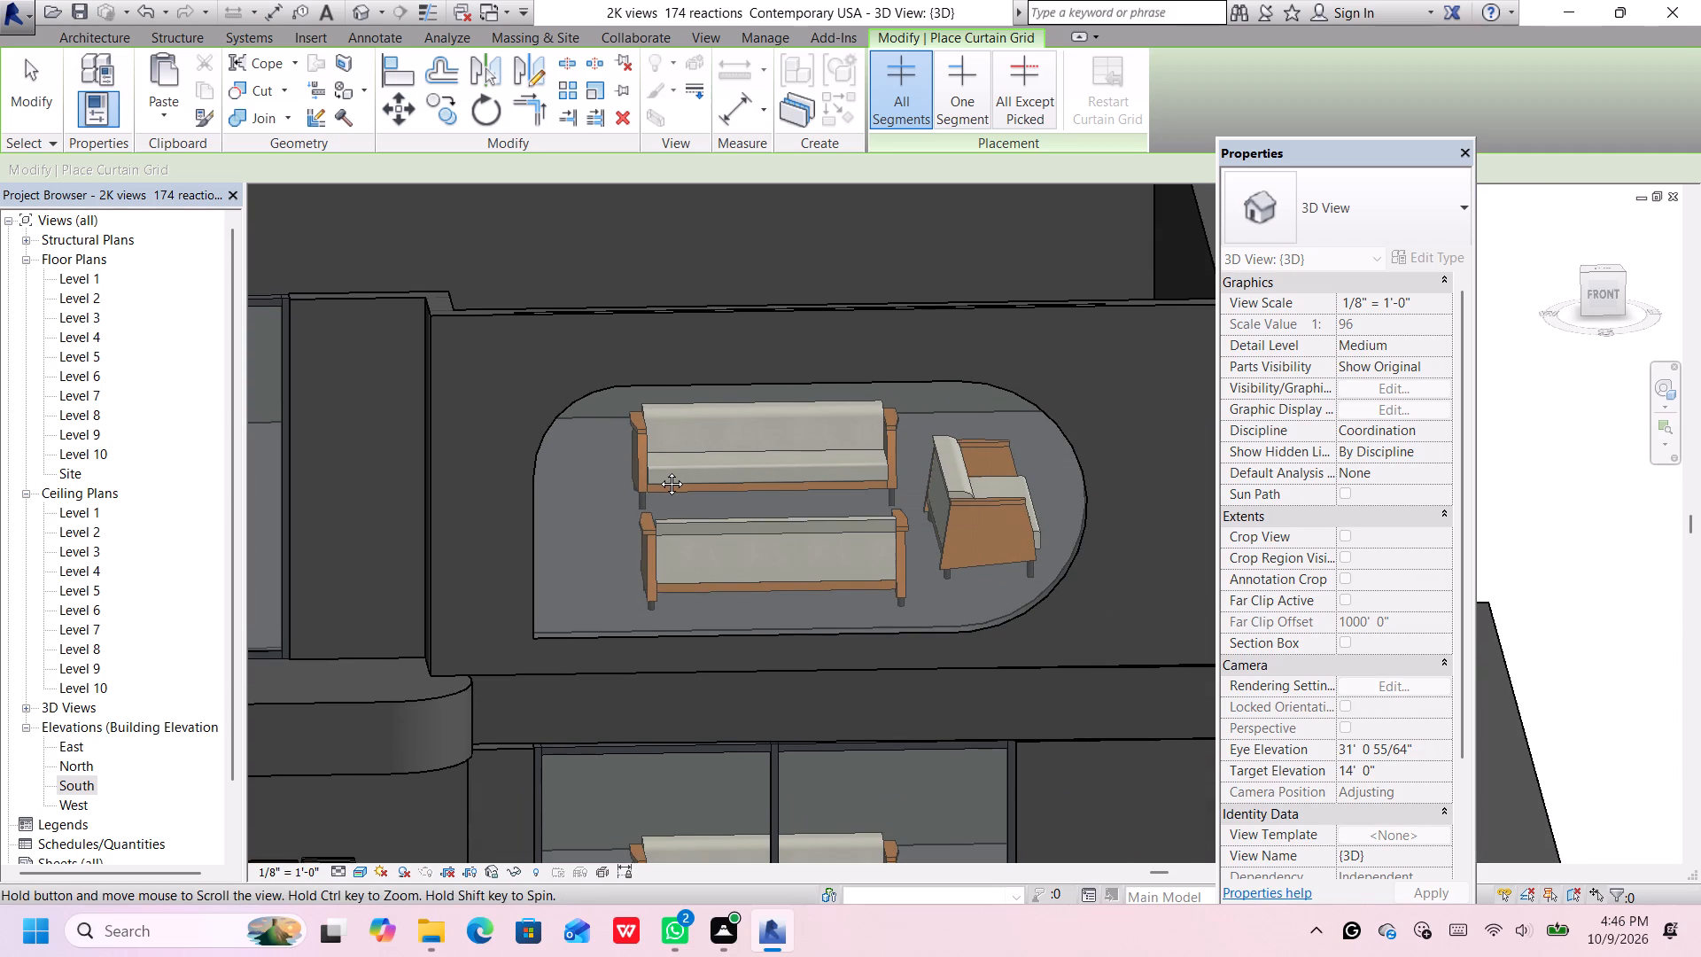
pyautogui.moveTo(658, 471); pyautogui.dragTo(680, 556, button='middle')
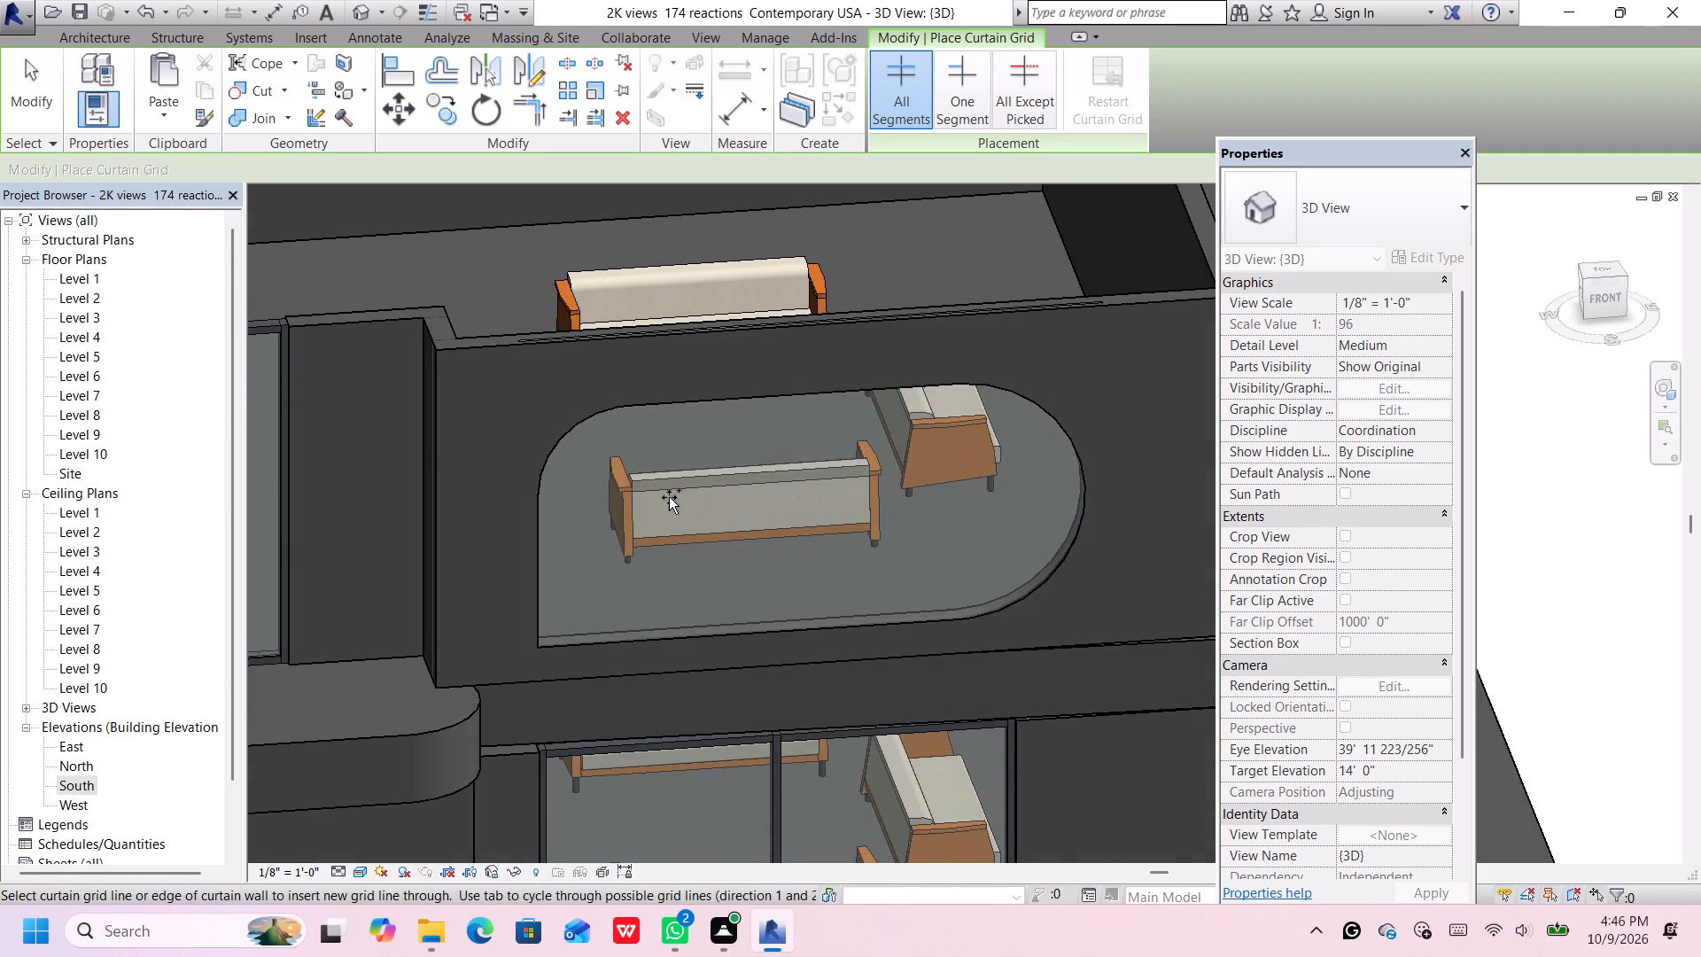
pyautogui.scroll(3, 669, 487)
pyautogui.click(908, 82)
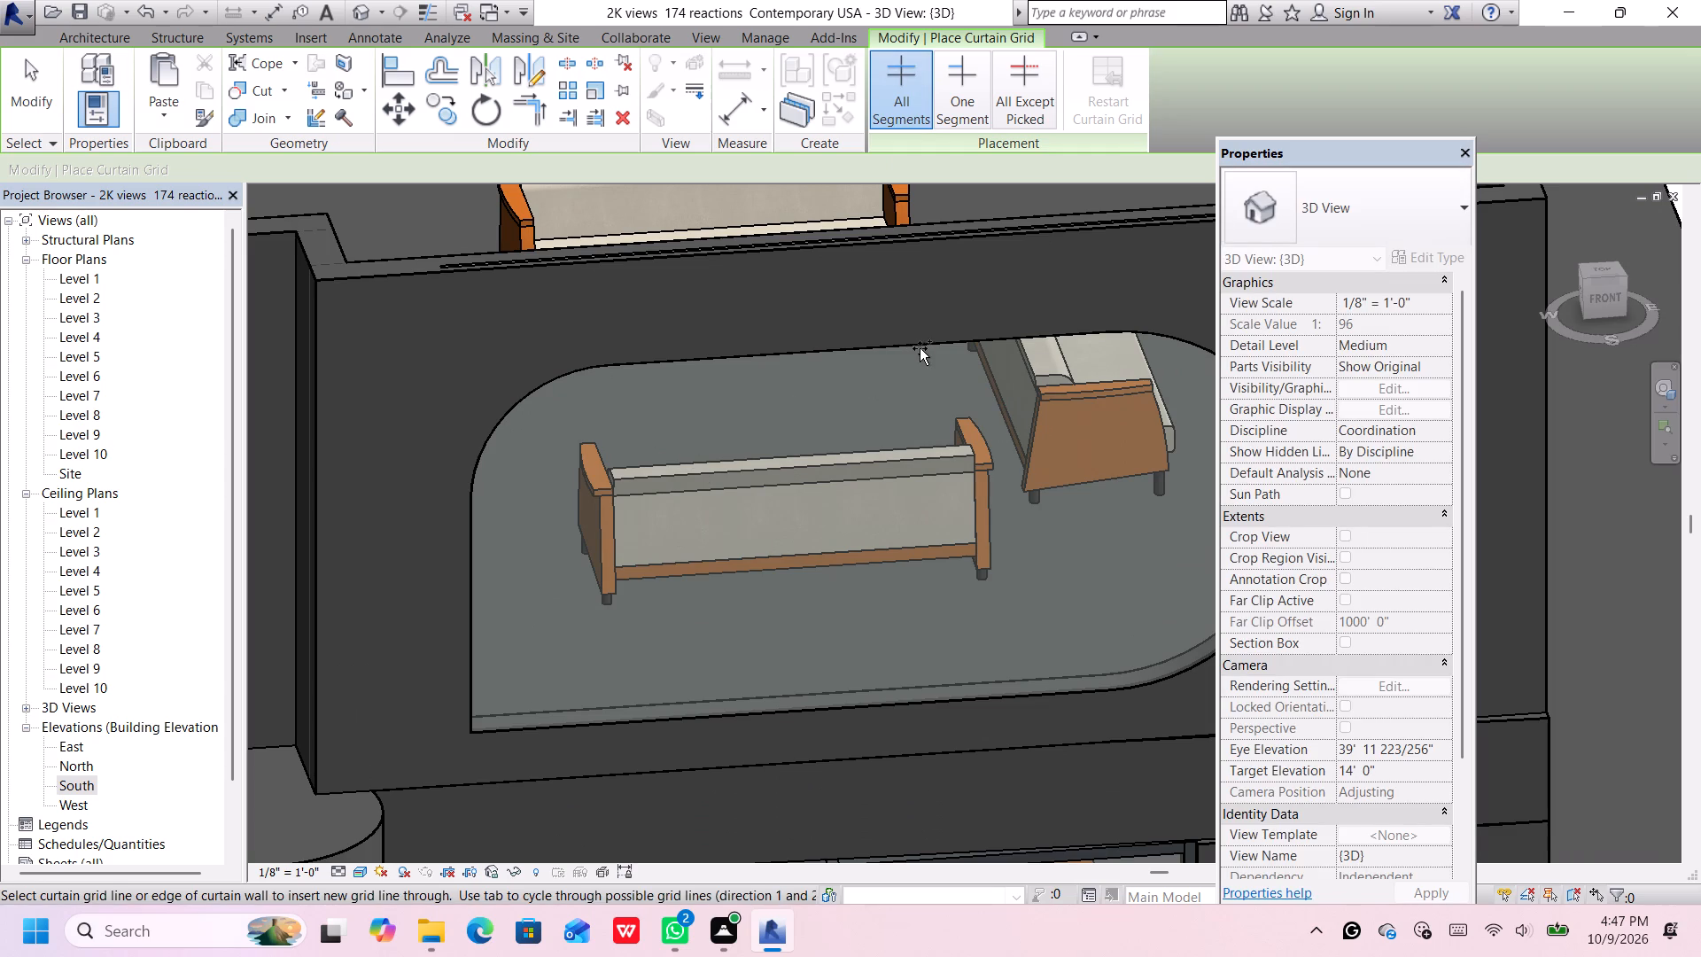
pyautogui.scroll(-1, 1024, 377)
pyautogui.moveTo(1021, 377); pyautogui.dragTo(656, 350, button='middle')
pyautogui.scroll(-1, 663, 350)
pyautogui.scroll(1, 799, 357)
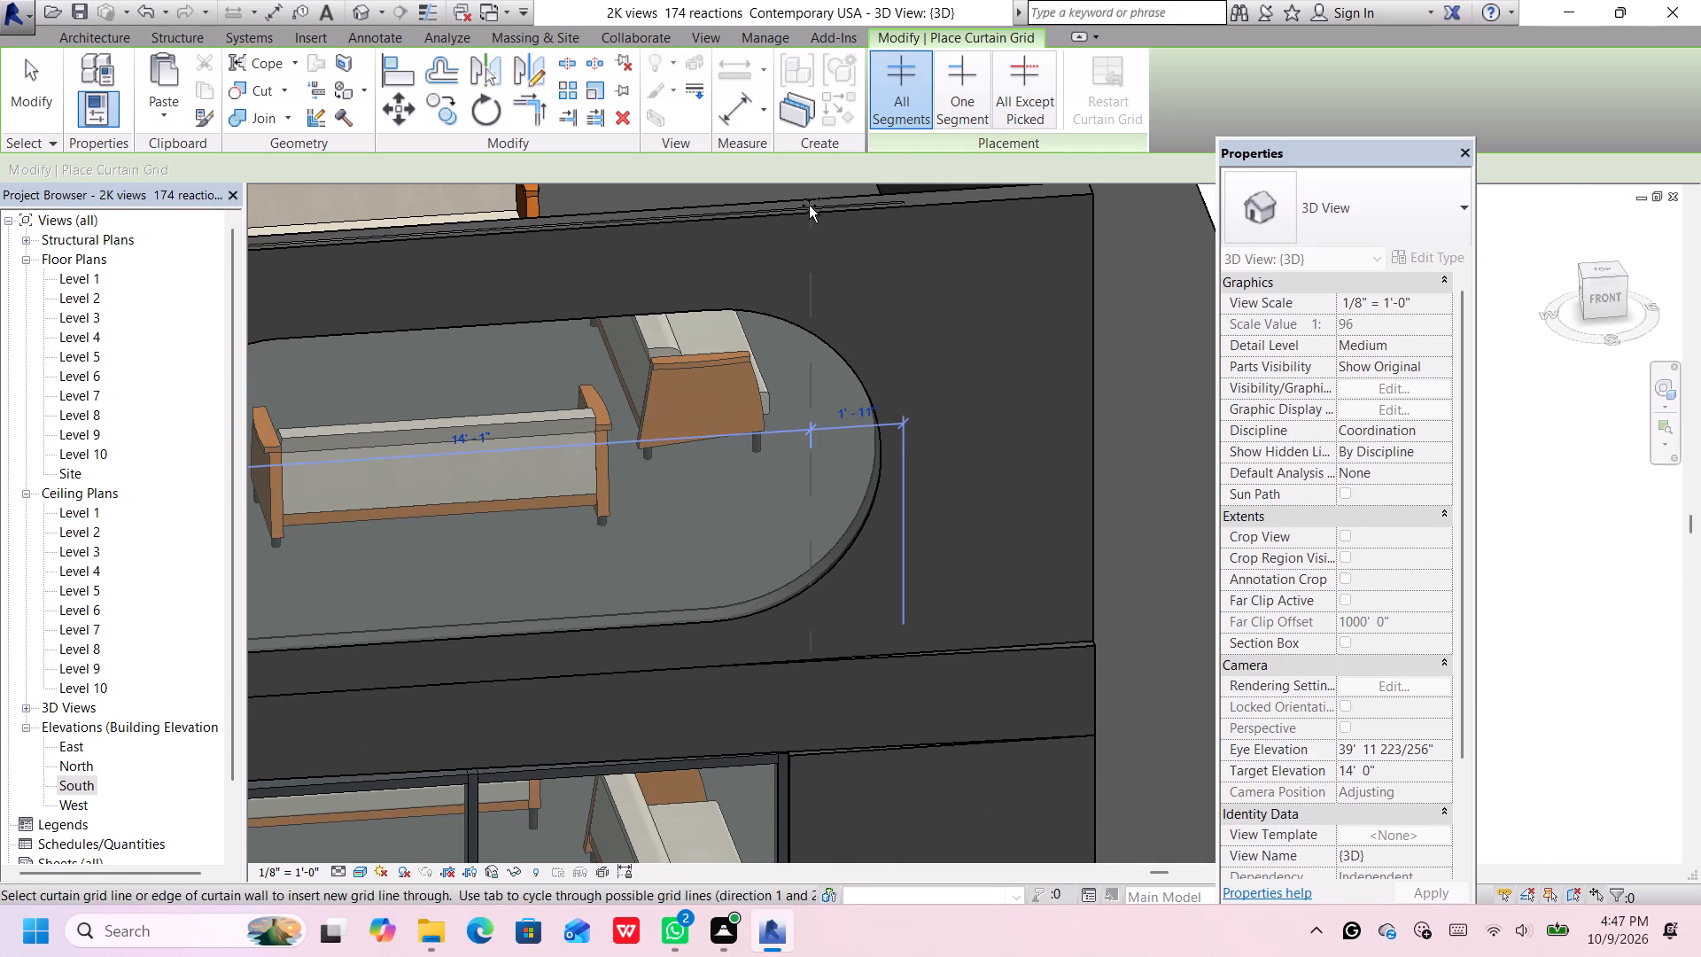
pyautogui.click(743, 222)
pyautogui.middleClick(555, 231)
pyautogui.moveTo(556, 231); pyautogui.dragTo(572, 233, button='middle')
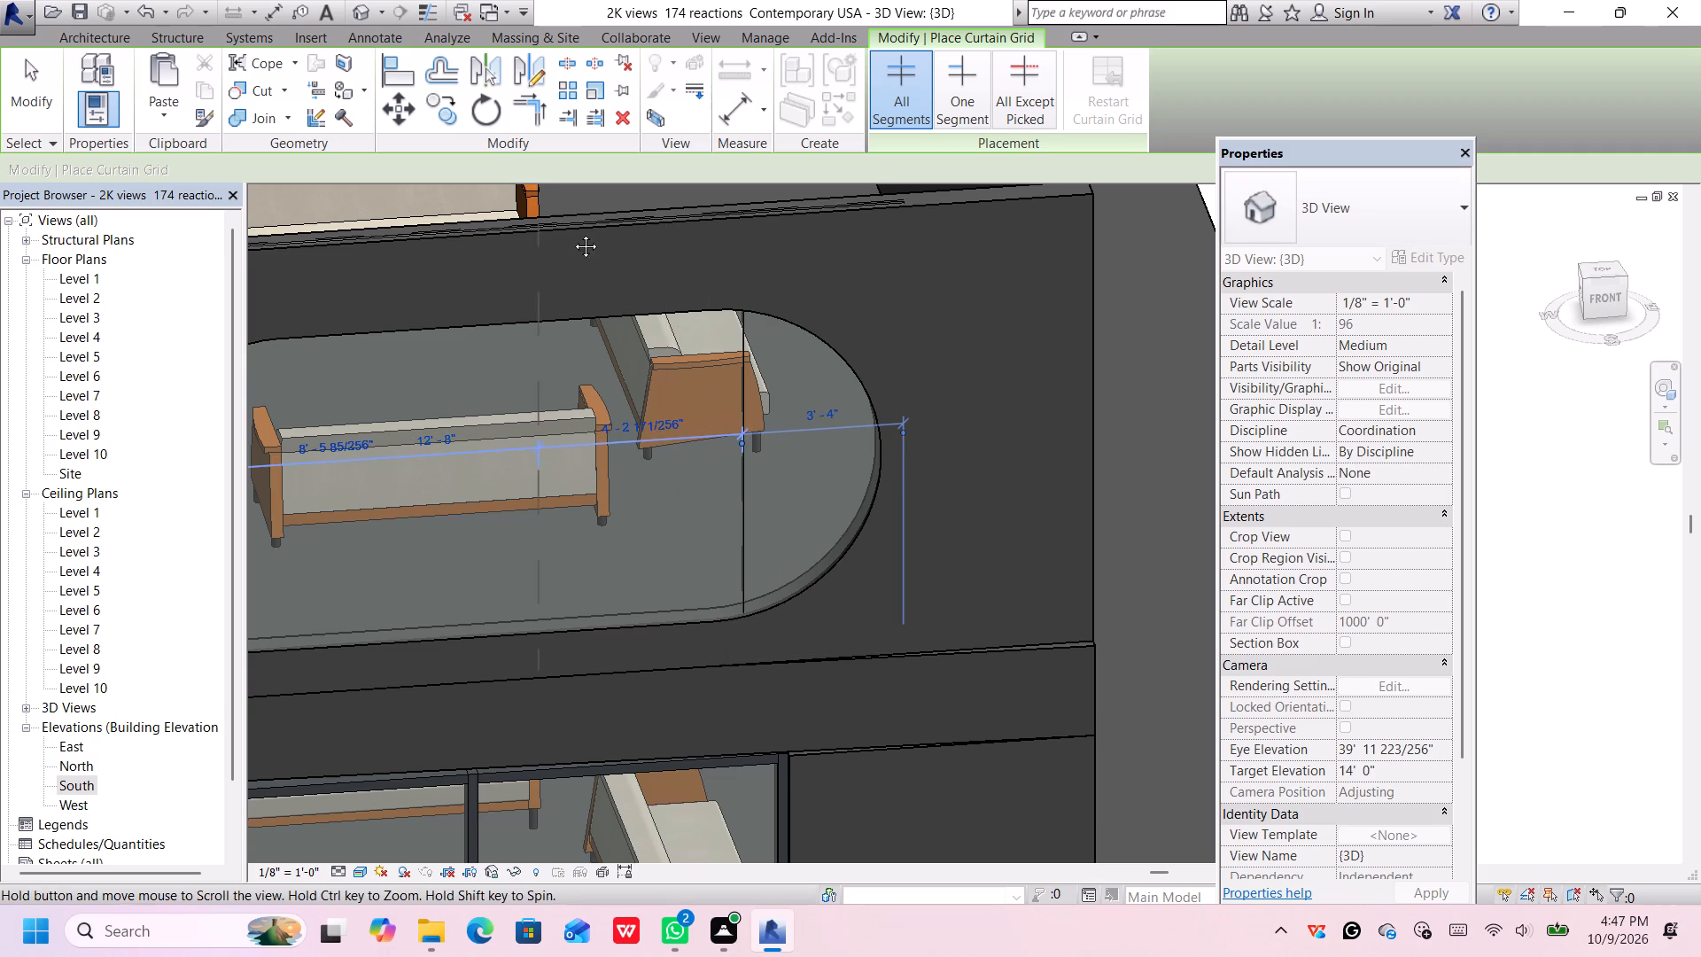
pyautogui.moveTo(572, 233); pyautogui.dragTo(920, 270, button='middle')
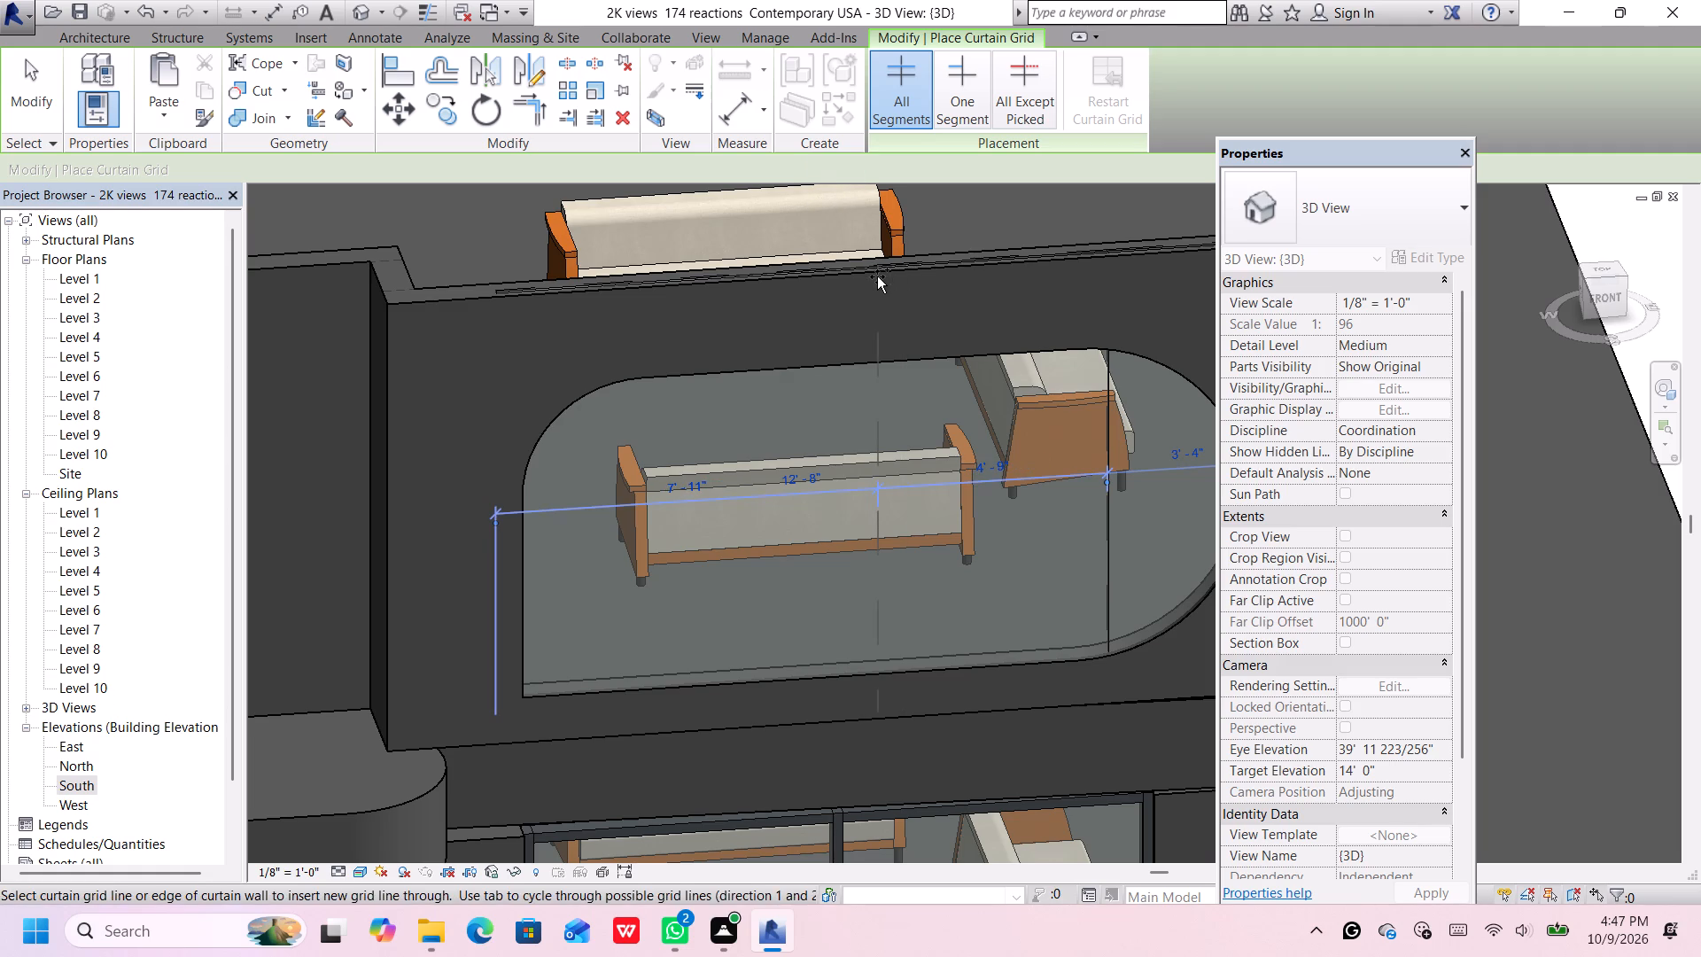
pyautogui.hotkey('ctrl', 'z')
# Place a vertical curtain grid line at the midpoint of the rounded opening's curtain wall, 8' from each end, and leave the Curtain Grid command.
pyautogui.moveTo(803, 247); pyautogui.dragTo(897, 274, button='middle')
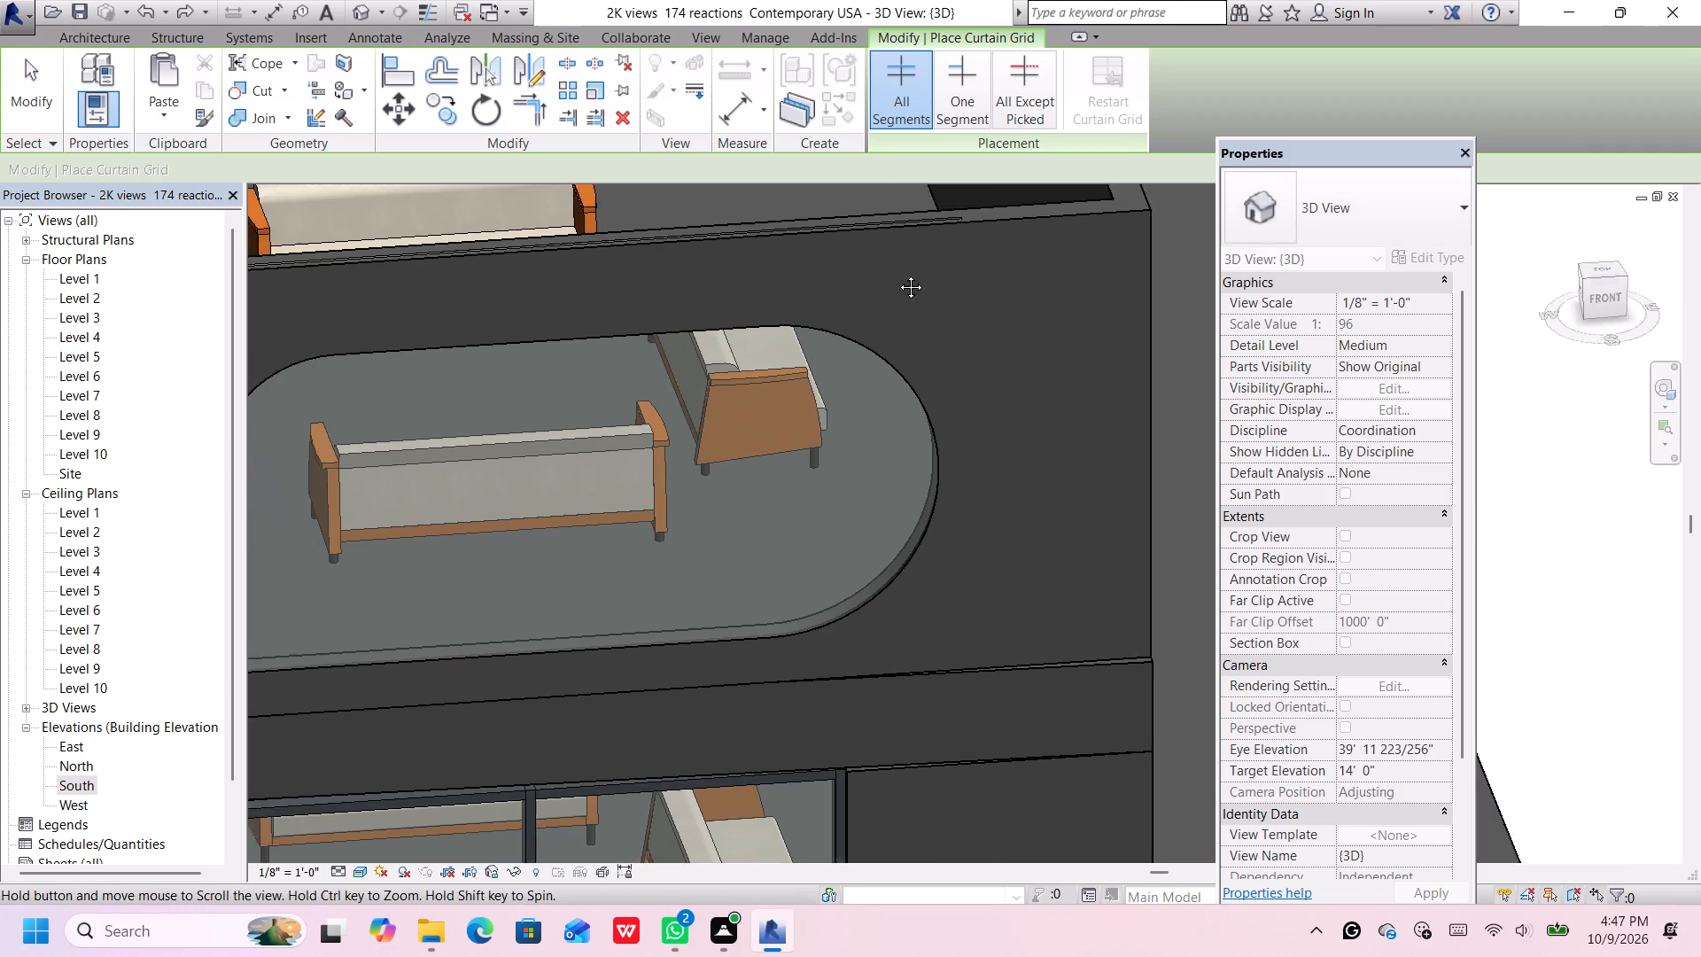
pyautogui.moveTo(897, 274); pyautogui.dragTo(1018, 298, button='middle')
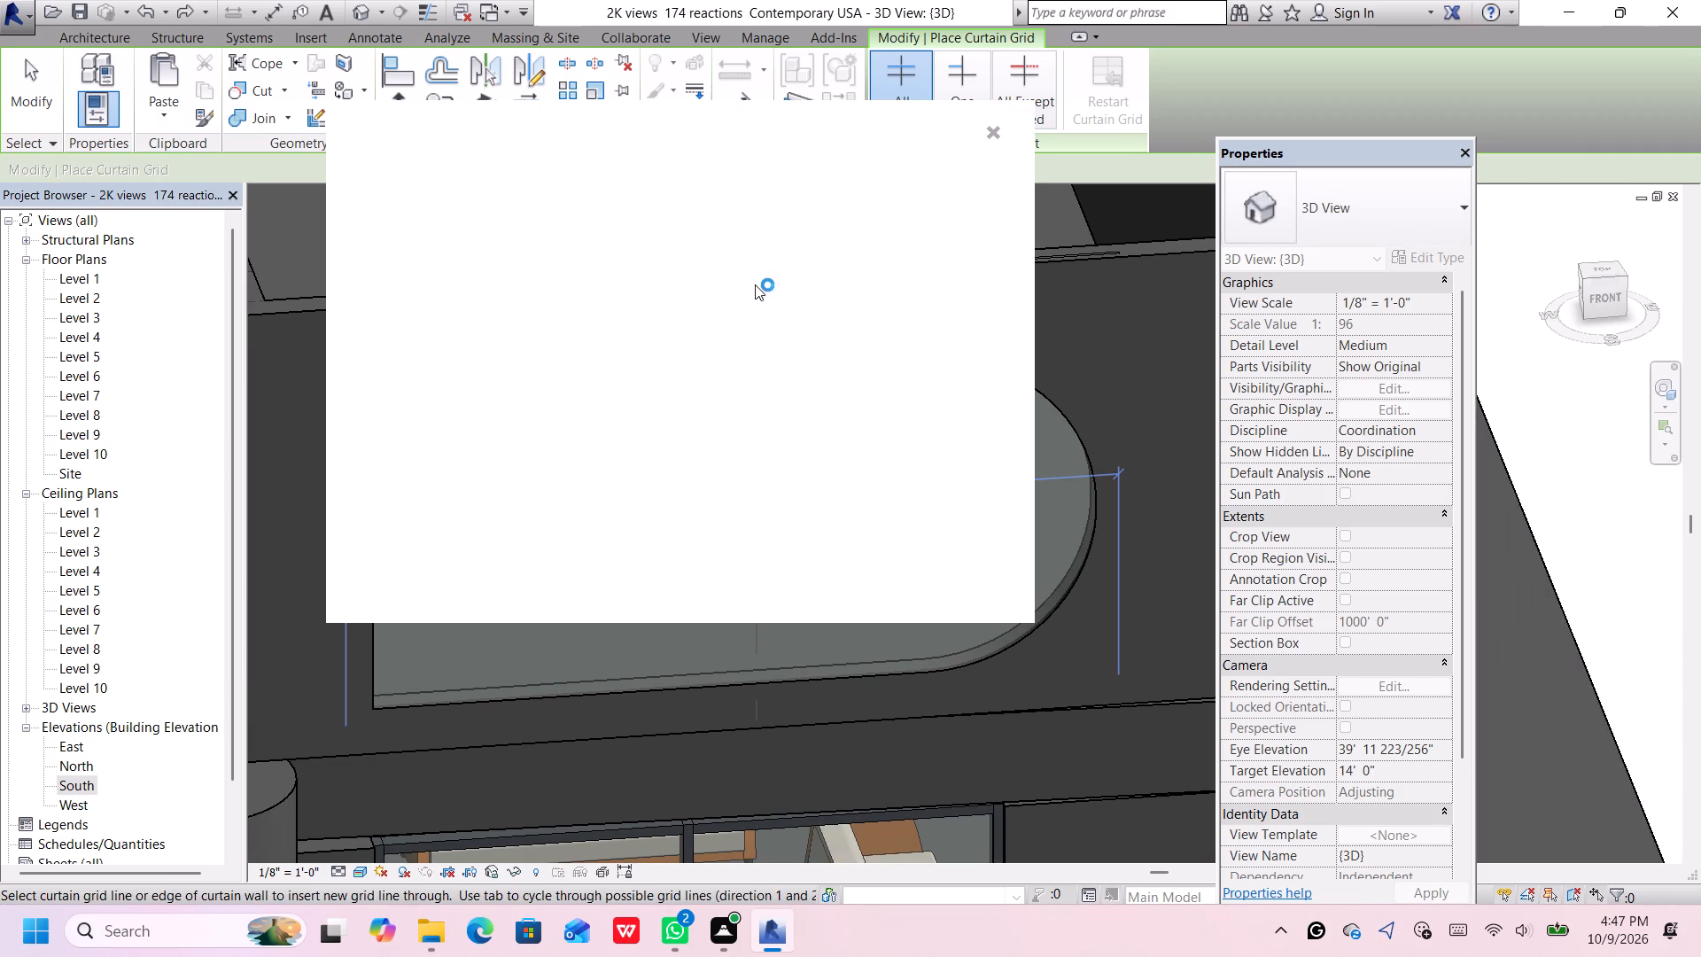
pyautogui.click(997, 123)
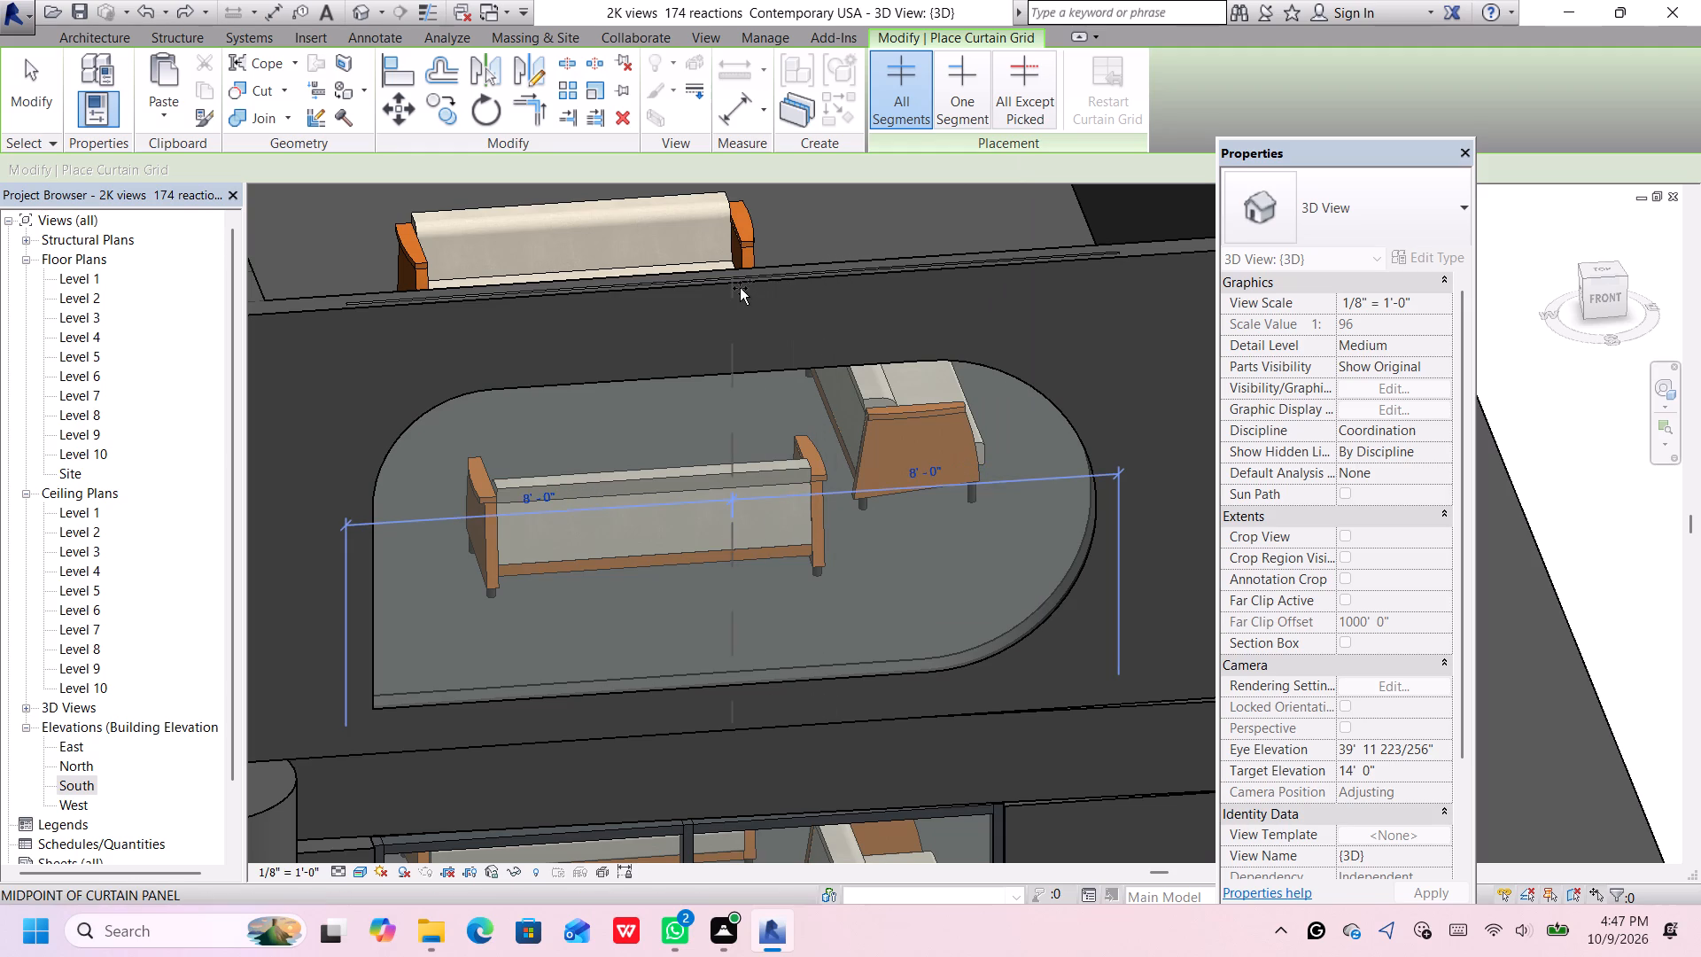
pyautogui.click(740, 288)
pyautogui.scroll(-2, 849, 354)
pyautogui.scroll(1, 878, 373)
pyautogui.scroll(-6, 894, 377)
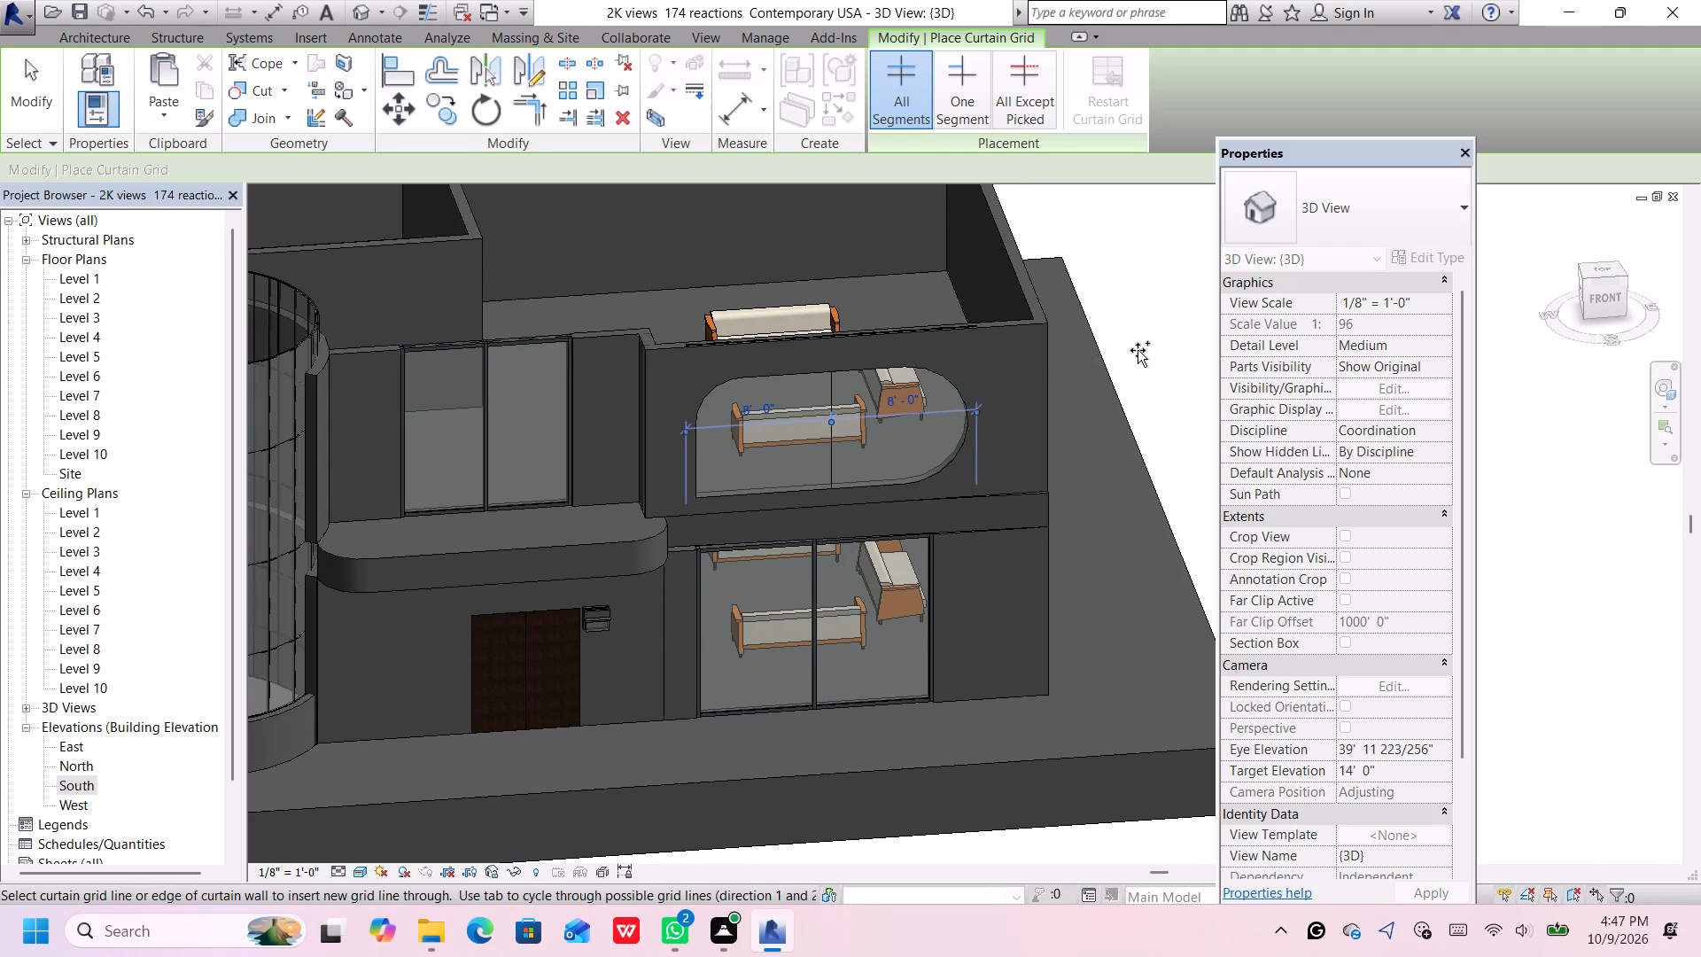
pyautogui.scroll(-2, 1023, 389)
pyautogui.moveTo(1027, 386); pyautogui.dragTo(1041, 388, button='middle')
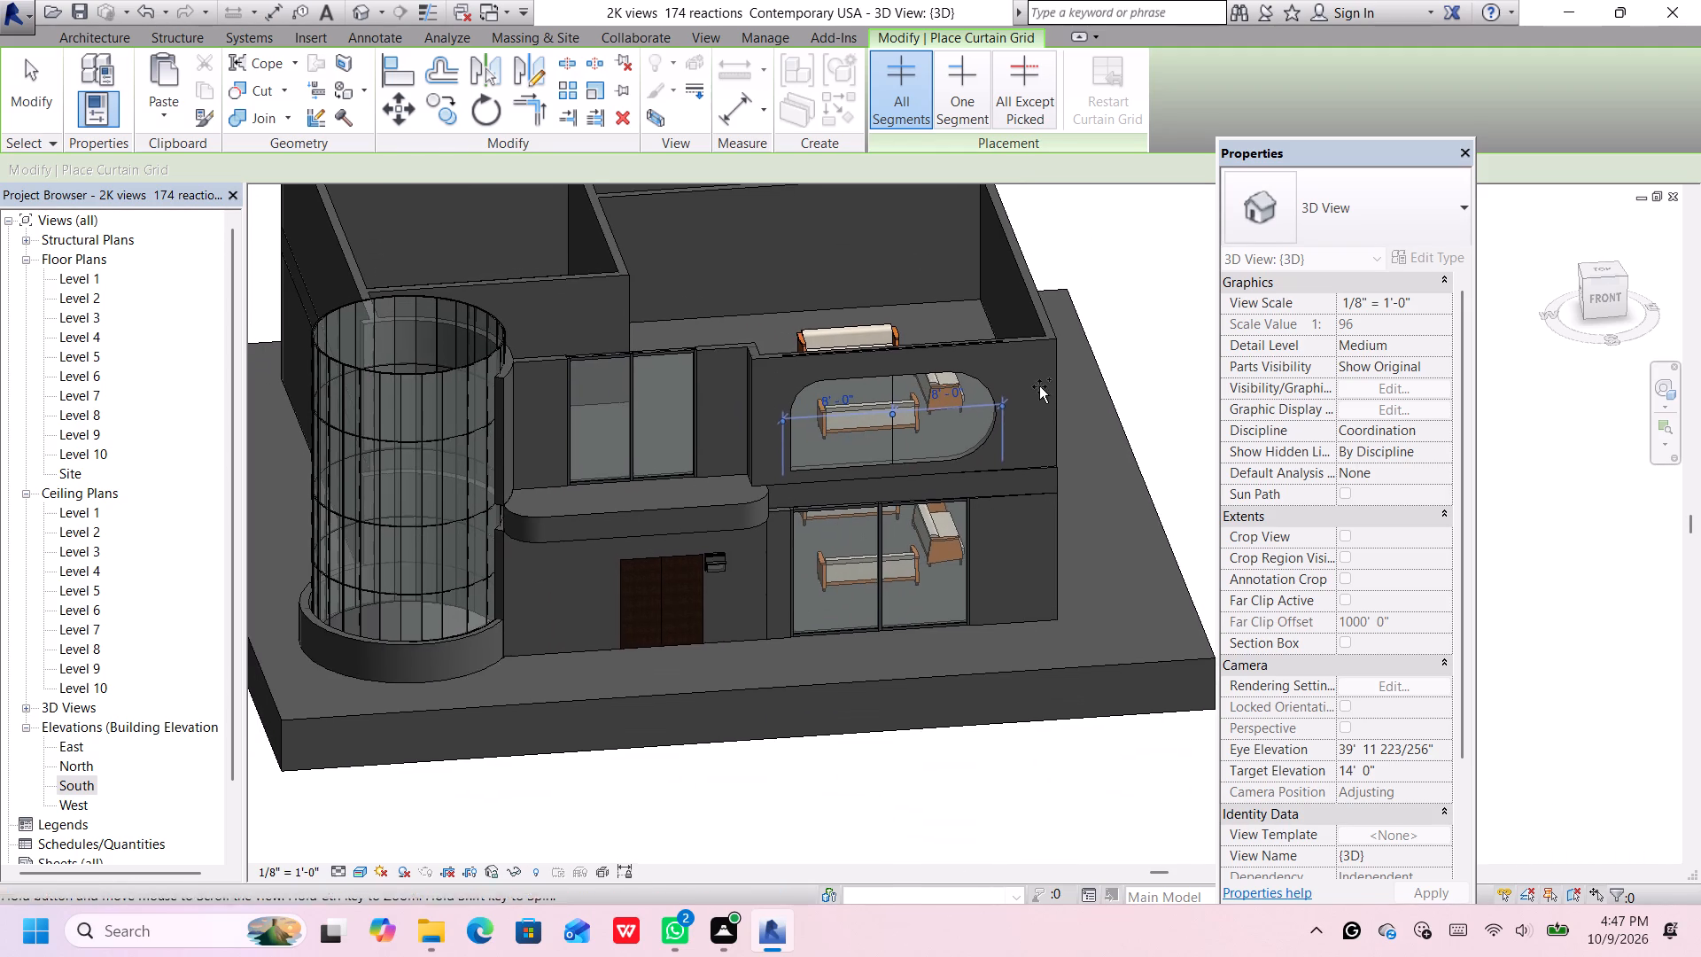
pyautogui.scroll(-1, 1039, 386)
pyautogui.scroll(5, 933, 357)
pyautogui.scroll(-1, 927, 363)
pyautogui.scroll(2, 927, 363)
pyautogui.scroll(-1, 927, 363)
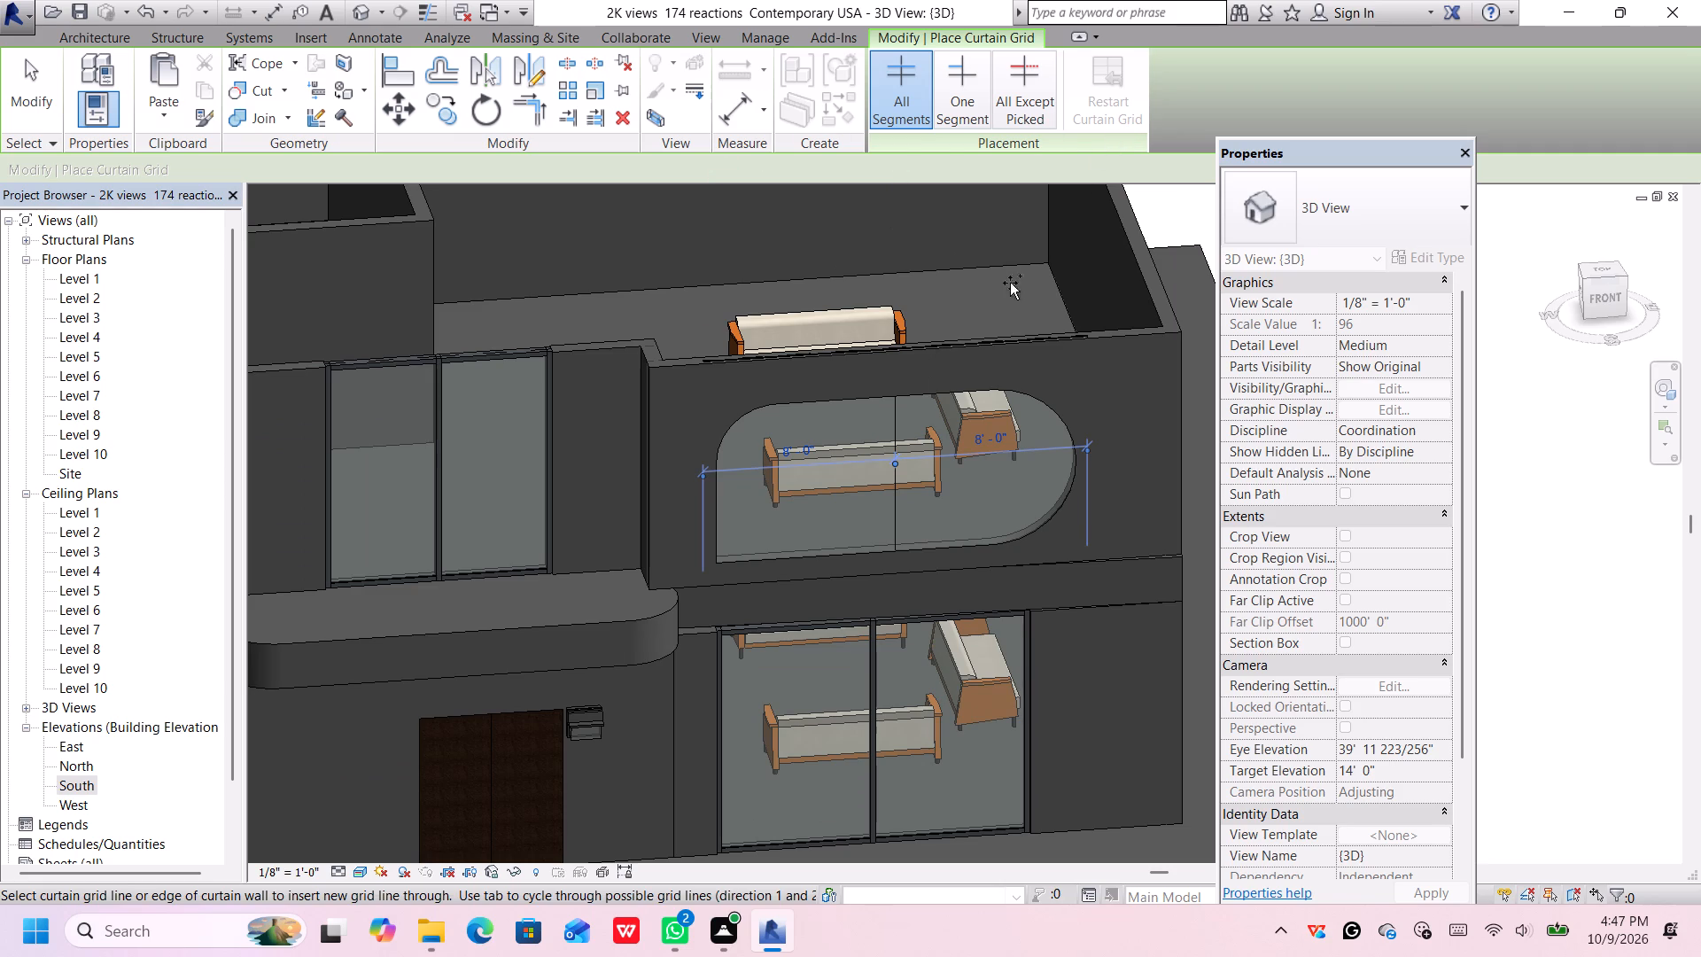
pyautogui.press('Escape')
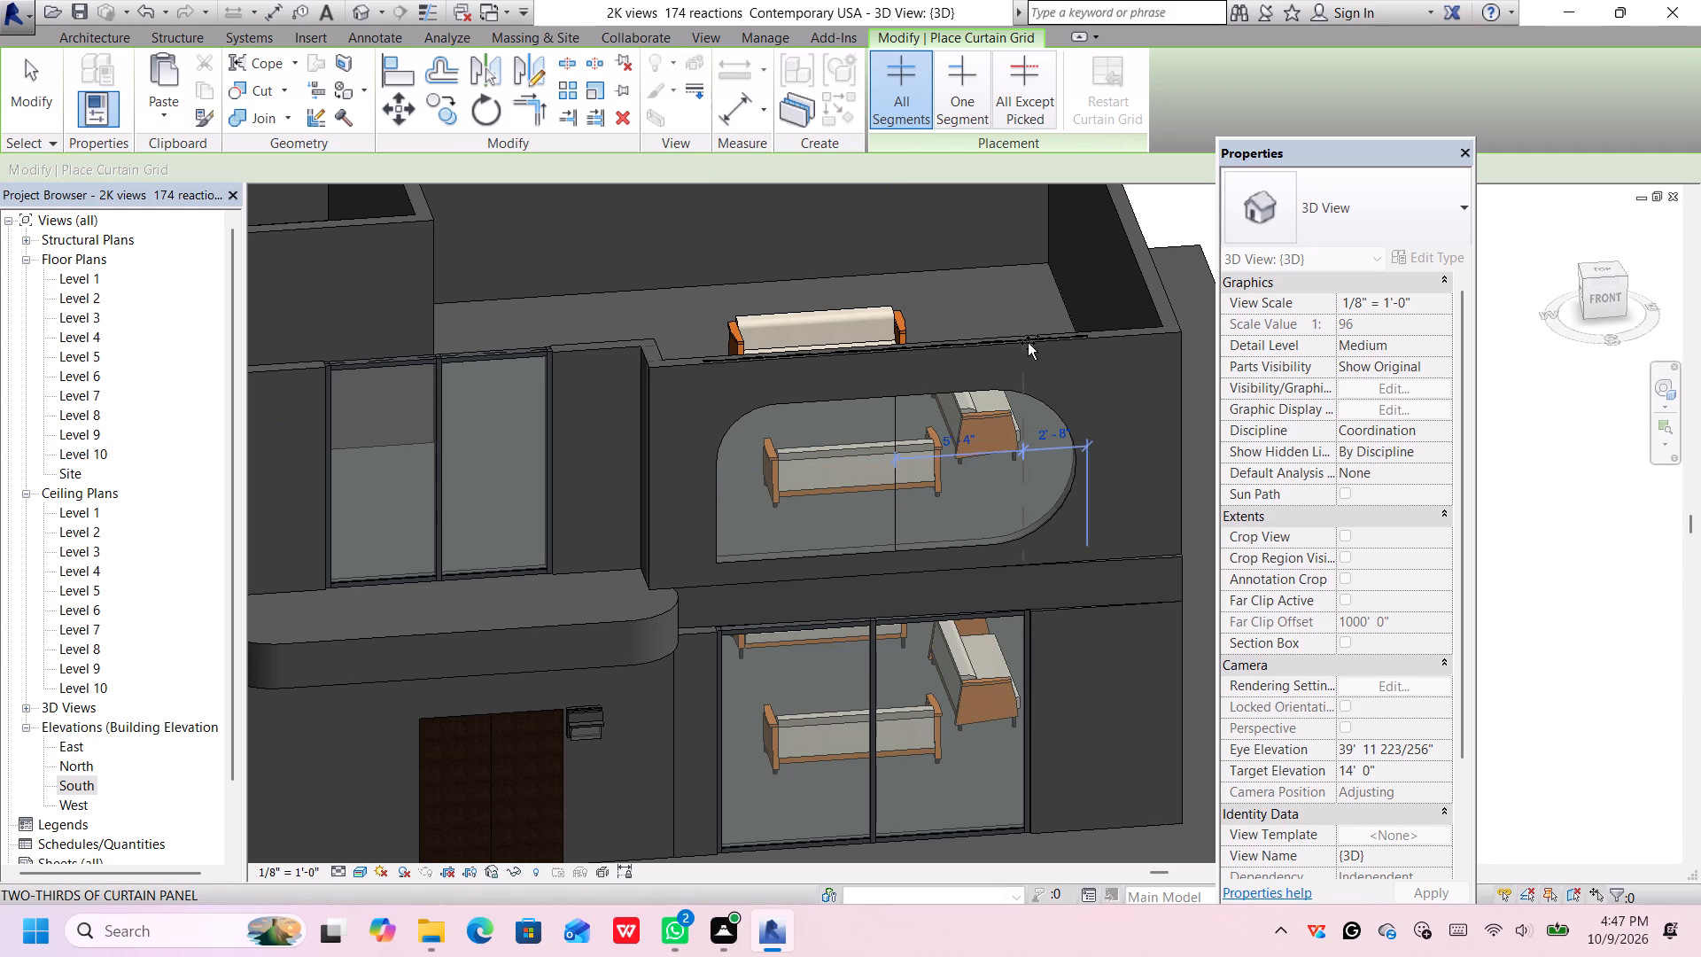
pyautogui.scroll(3, 1105, 494)
pyautogui.scroll(-7, 1104, 493)
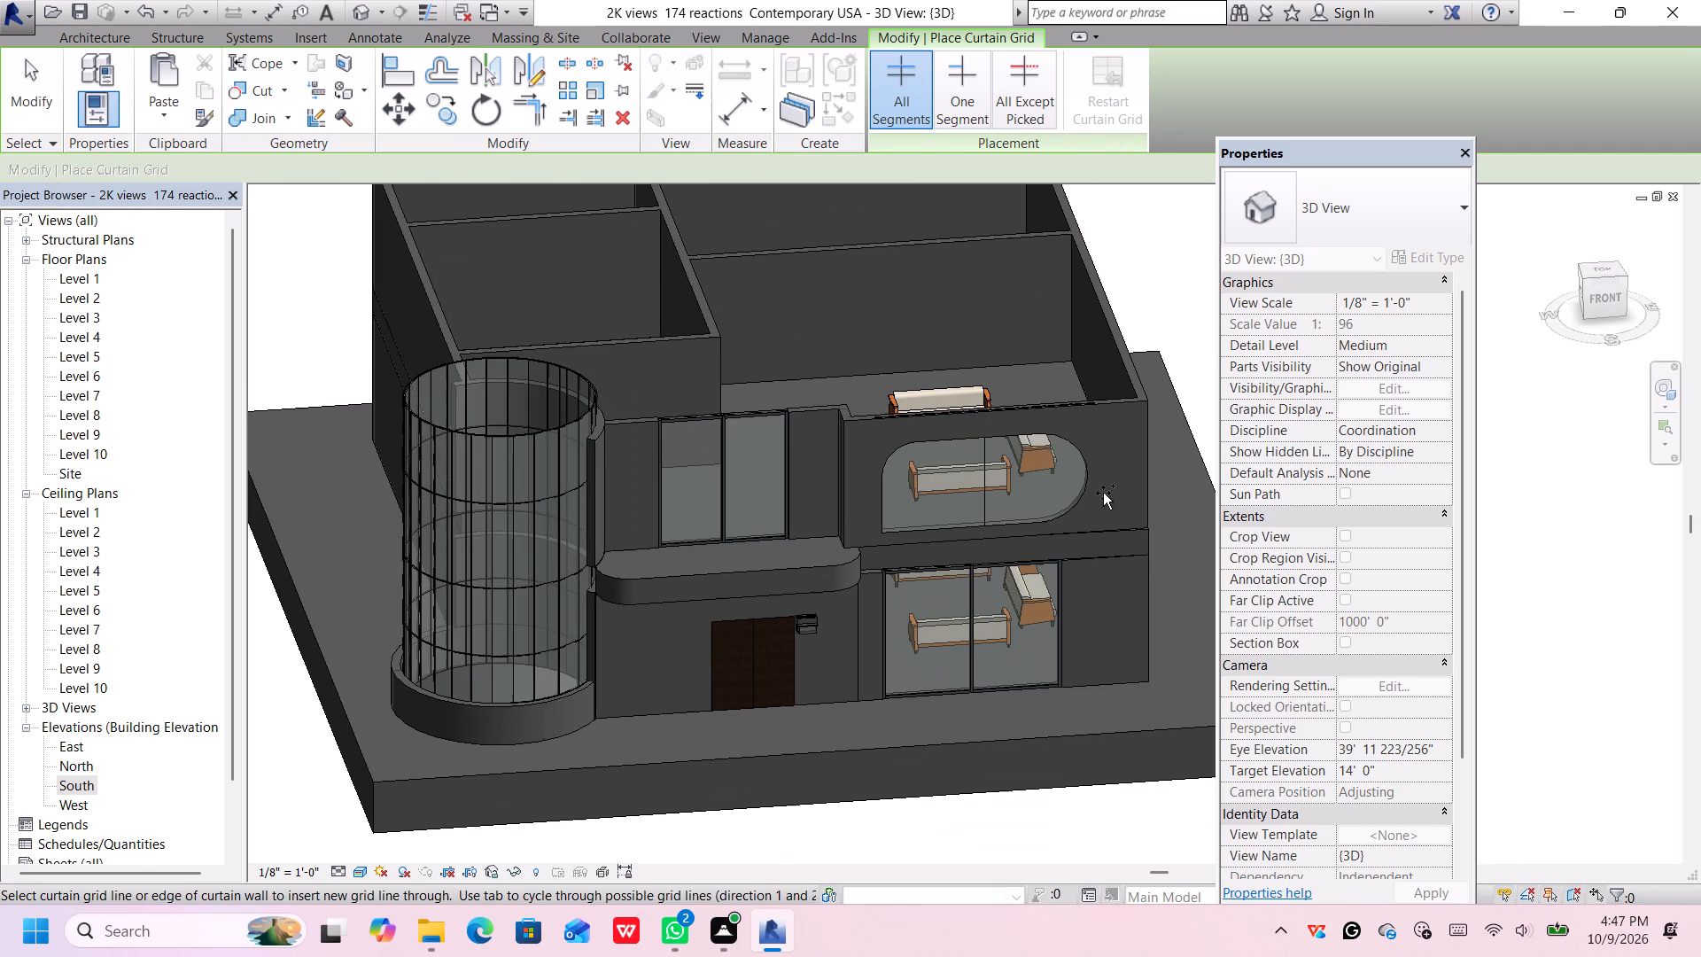
pyautogui.moveTo(1100, 493); pyautogui.dragTo(978, 430, button='middle')
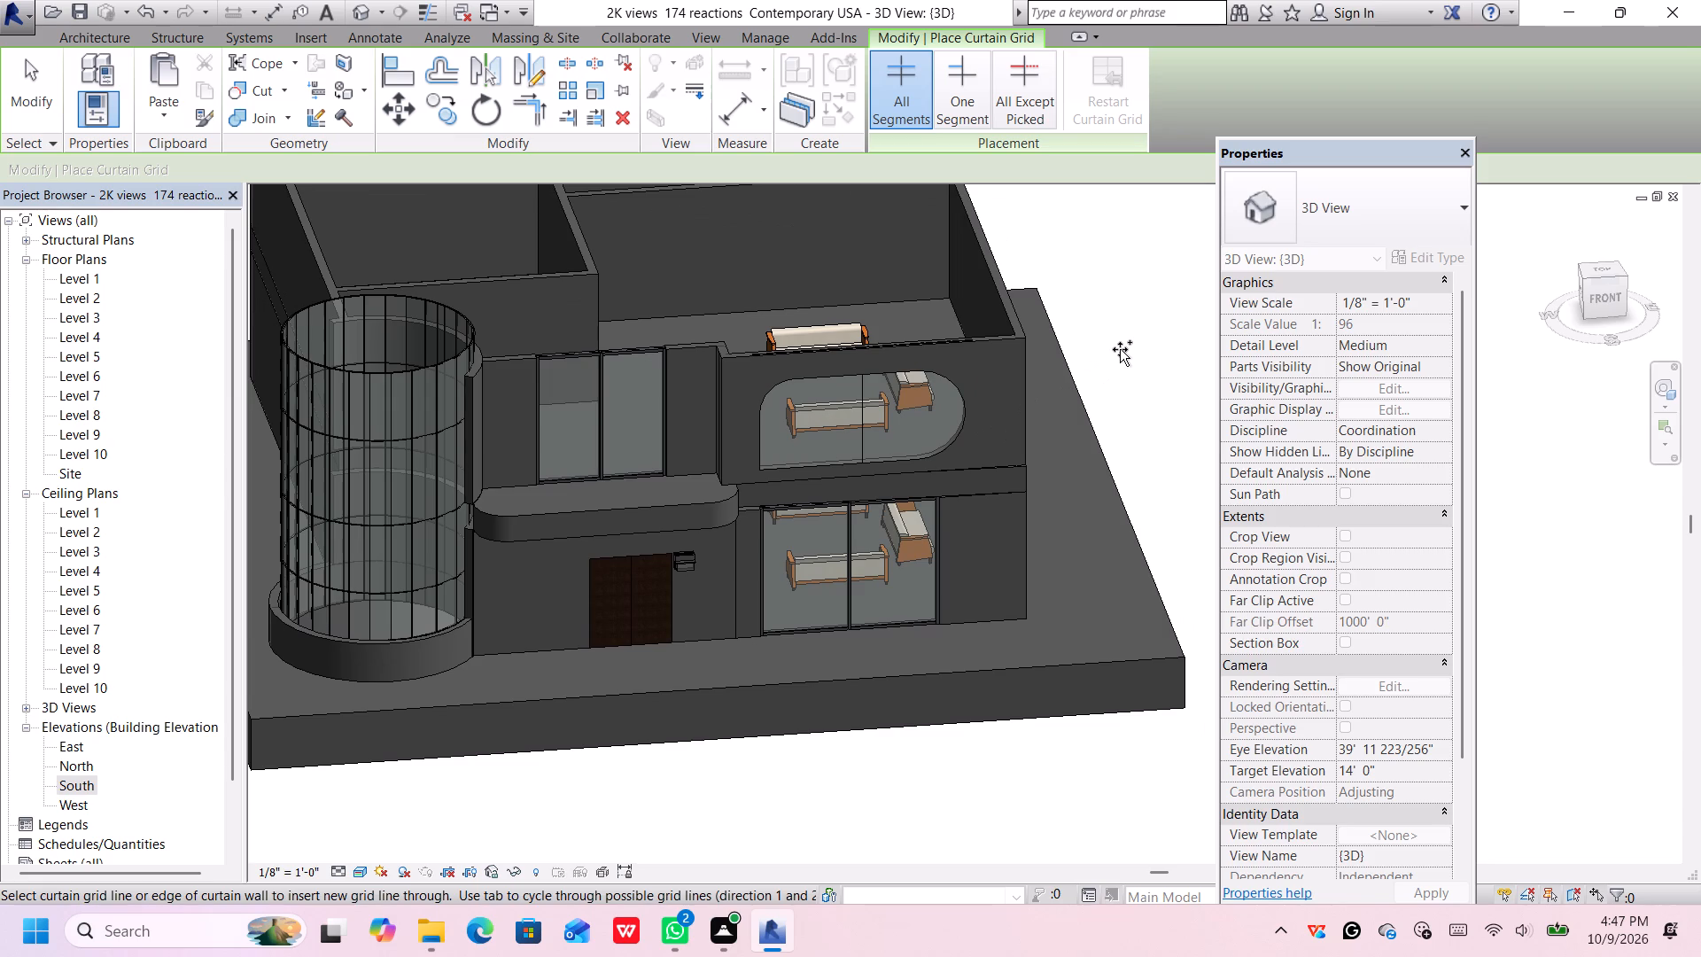
pyautogui.click(1120, 349)
pyautogui.press('Escape')
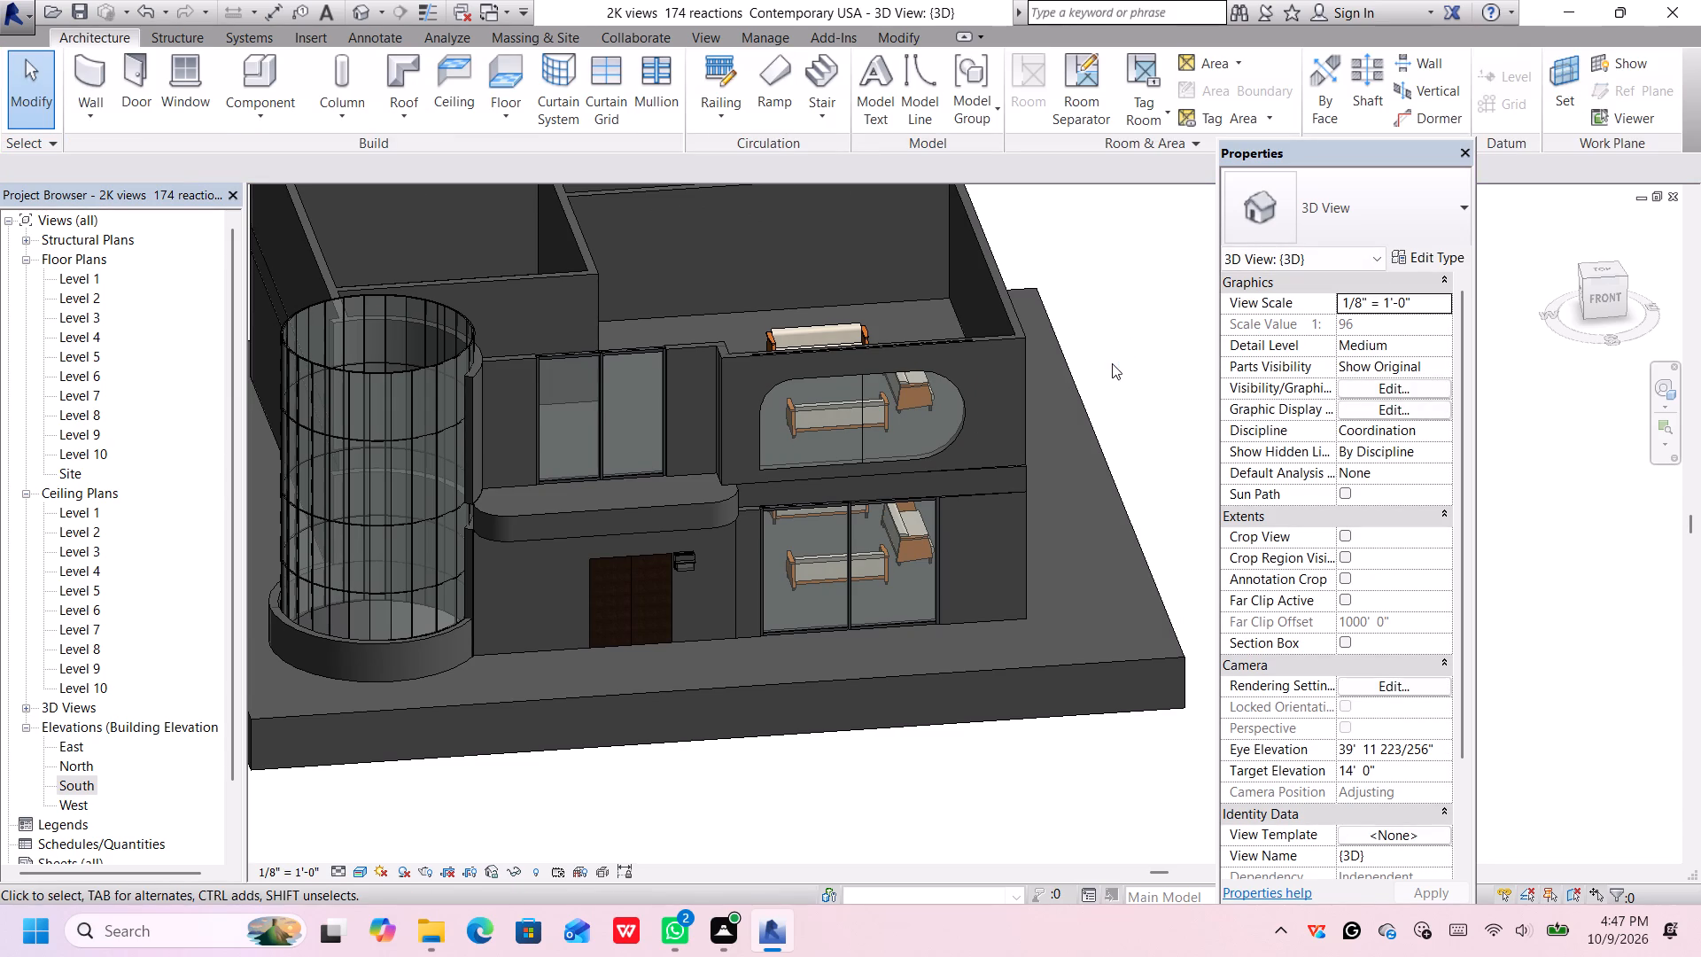
# Examine the front facade from several angles, checking the glazed rounded opening and its central vertical curtain grid line.
pyautogui.moveTo(1111, 364); pyautogui.dragTo(1098, 146, button='middle')
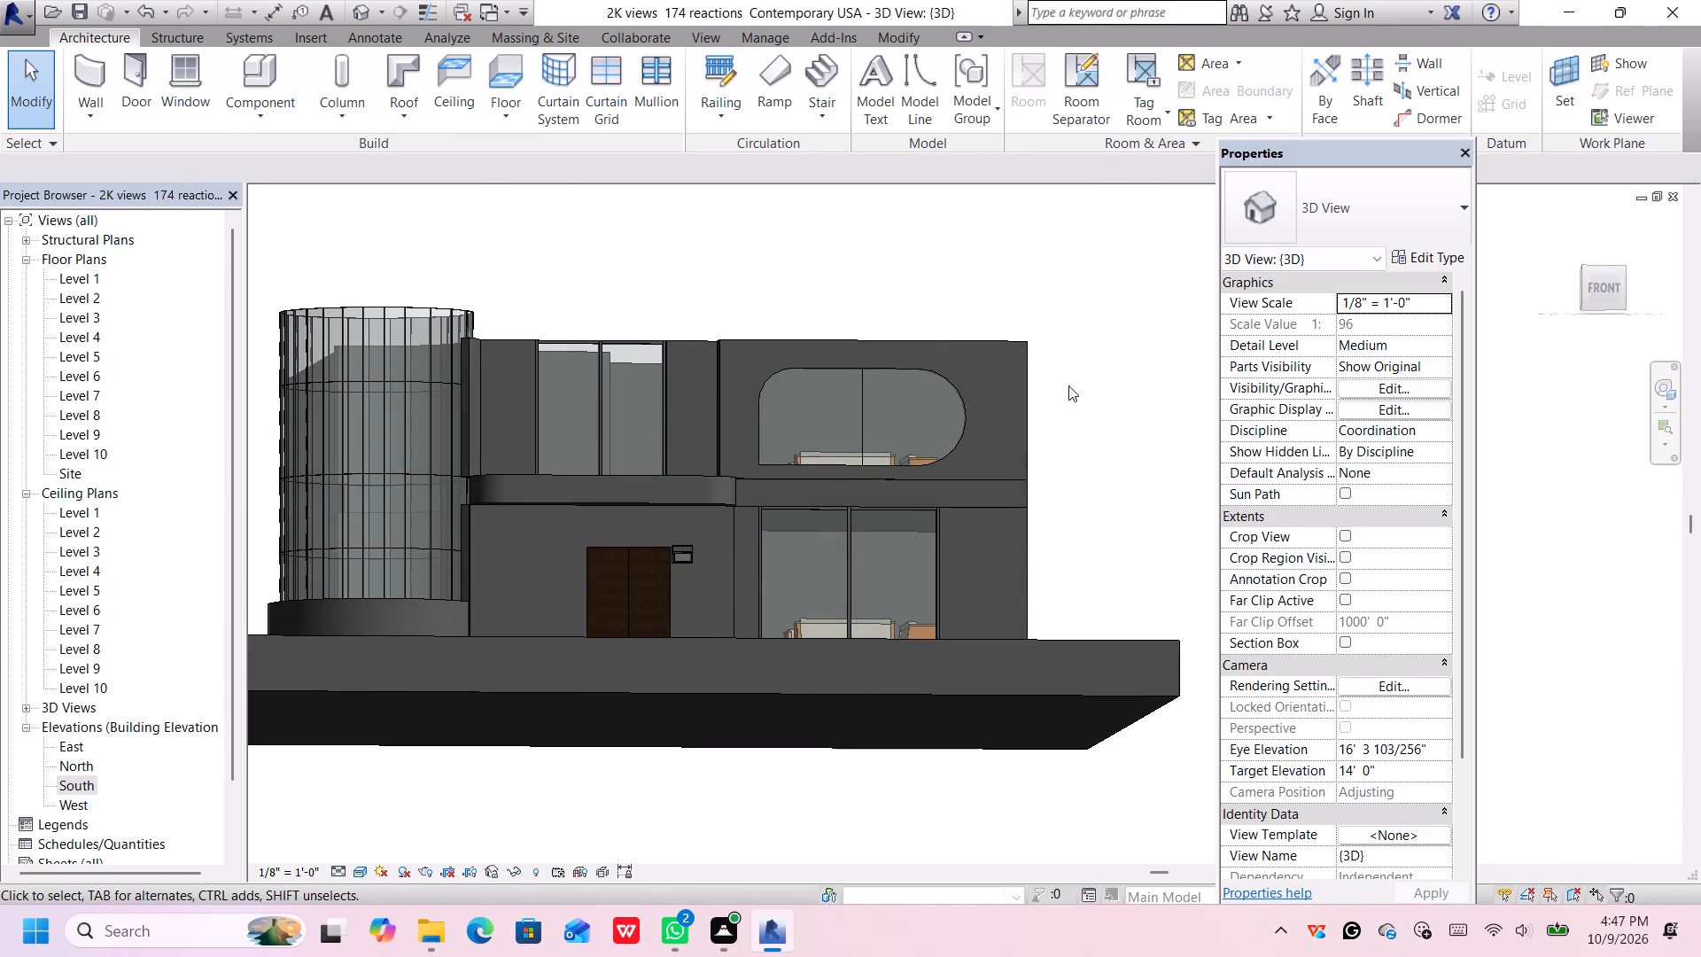
pyautogui.moveTo(1068, 385); pyautogui.dragTo(1101, 522, button='middle')
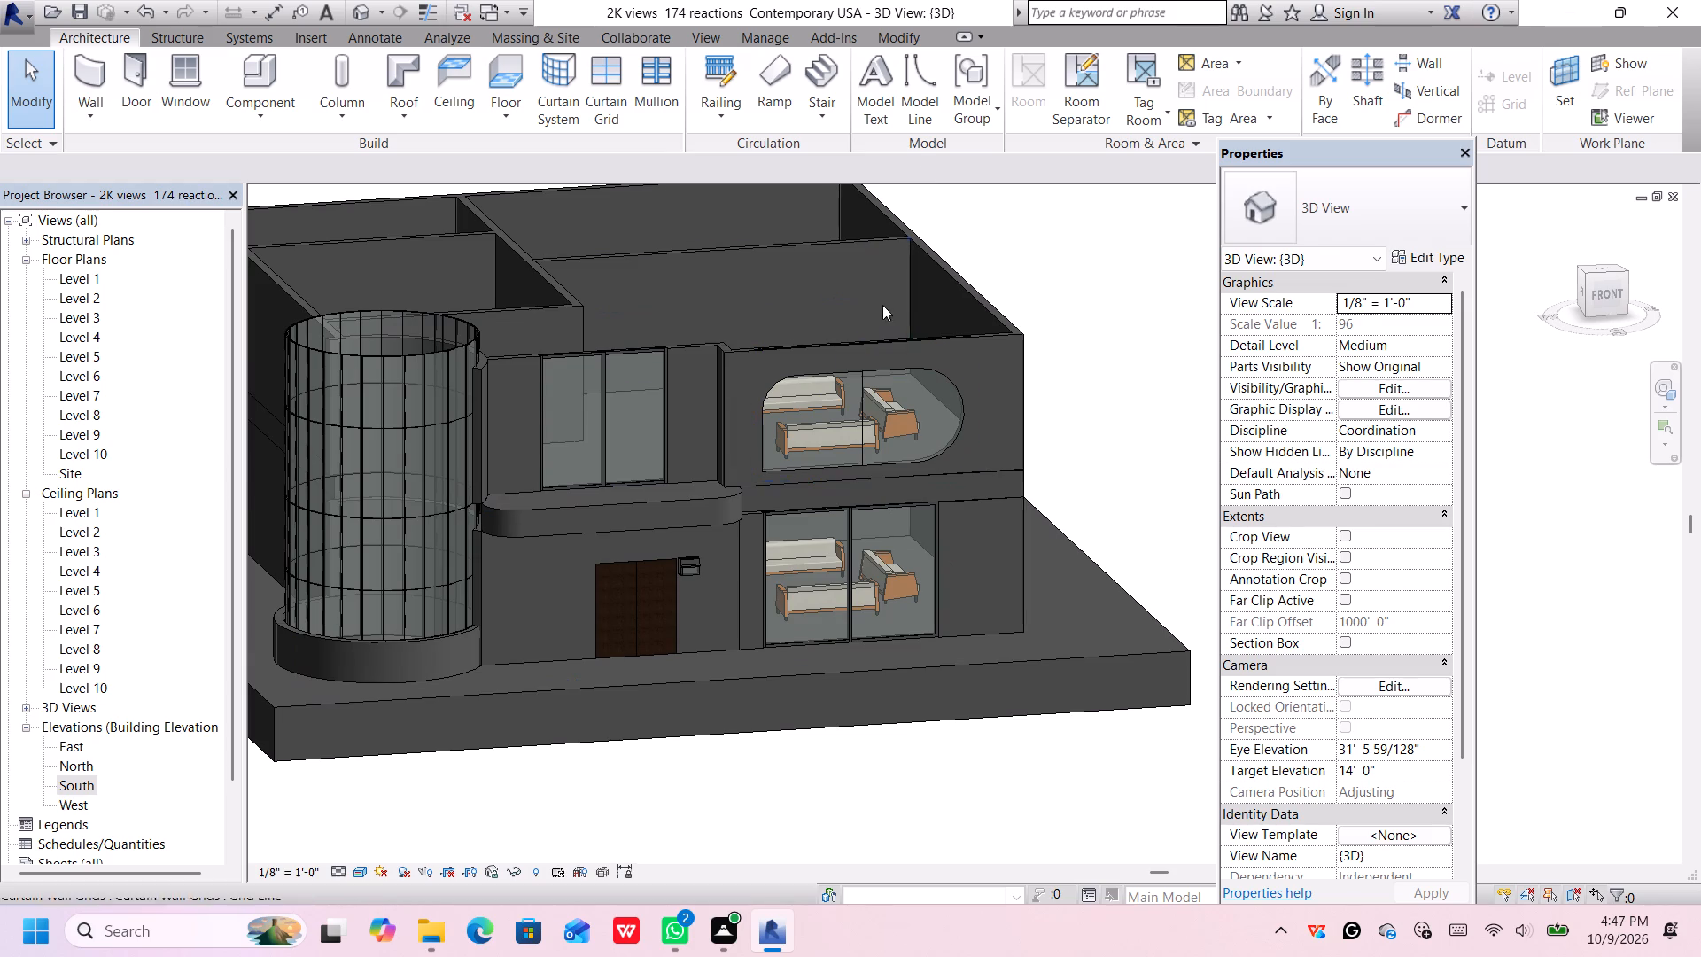
pyautogui.moveTo(1006, 206); pyautogui.dragTo(1012, 252, button='middle')
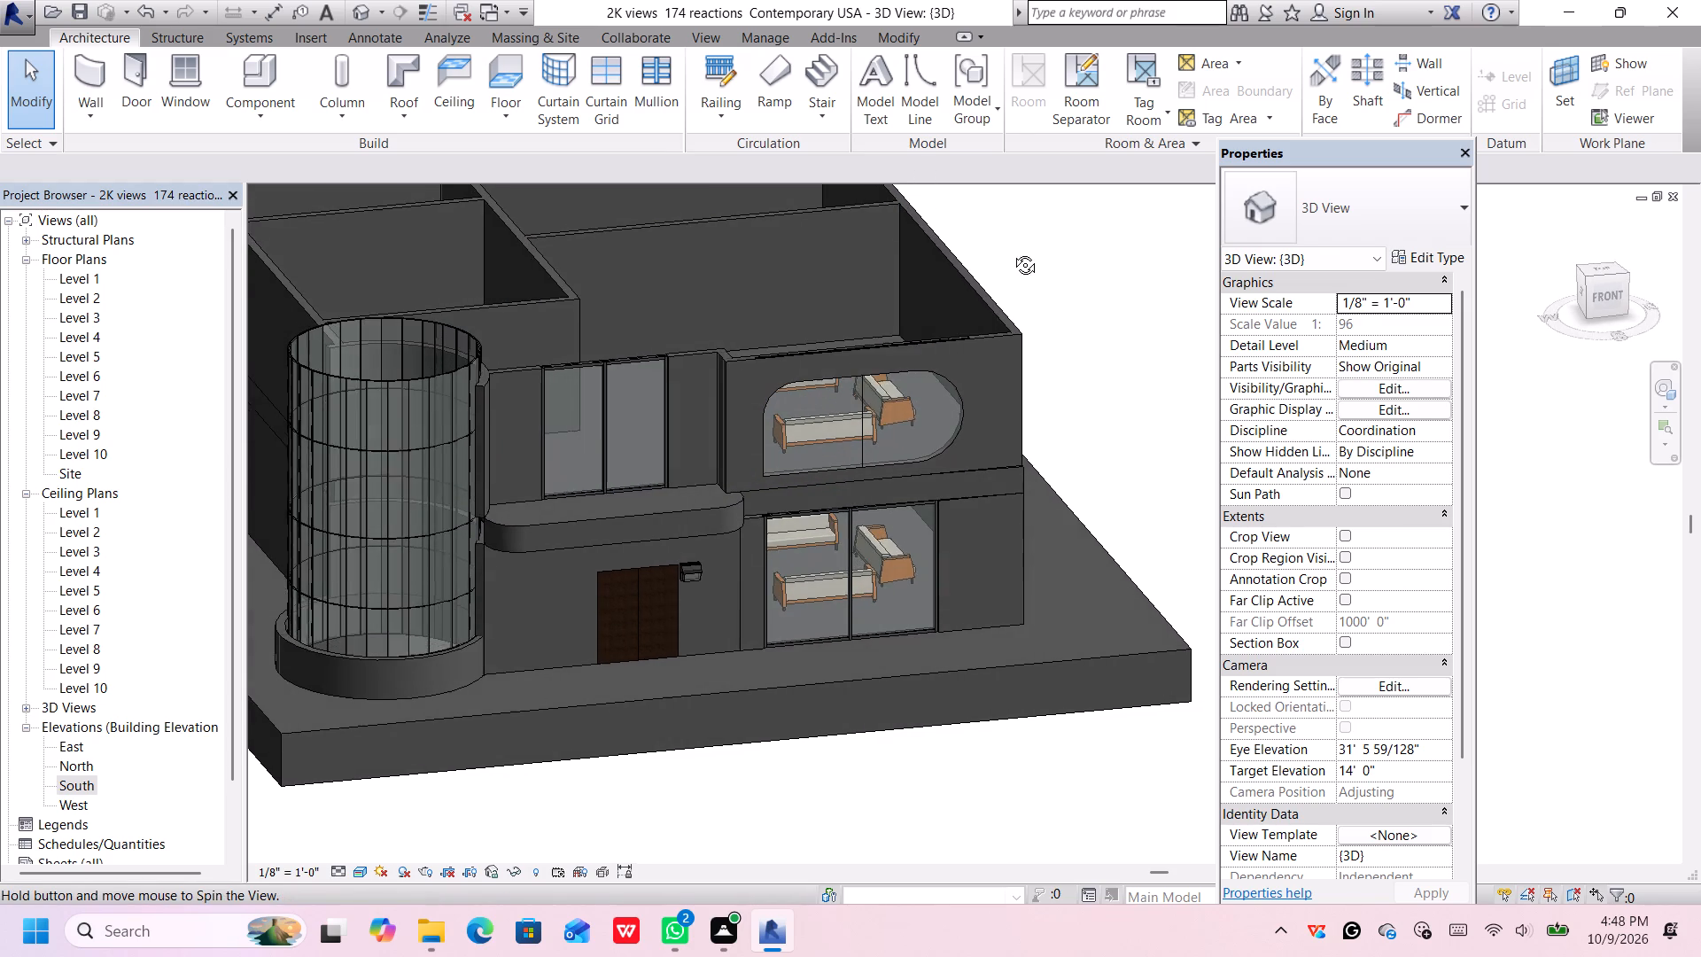
pyautogui.moveTo(1012, 252); pyautogui.dragTo(1009, 249, button='middle')
pyautogui.scroll(3, 894, 393)
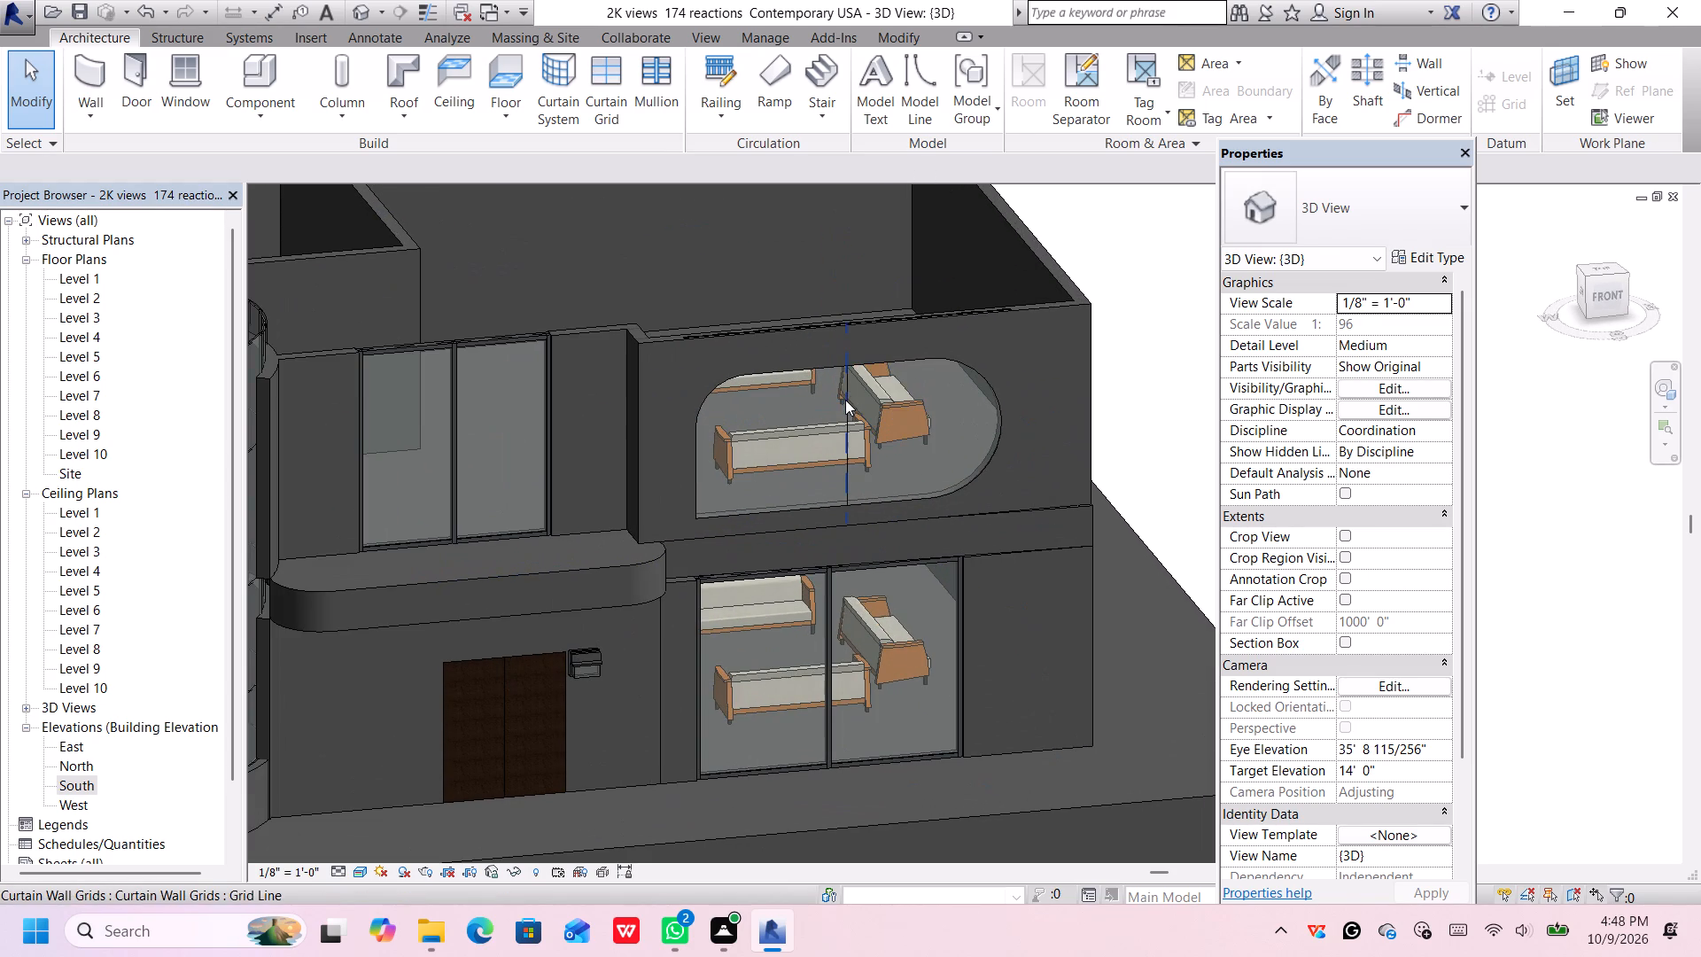
pyautogui.click(845, 400)
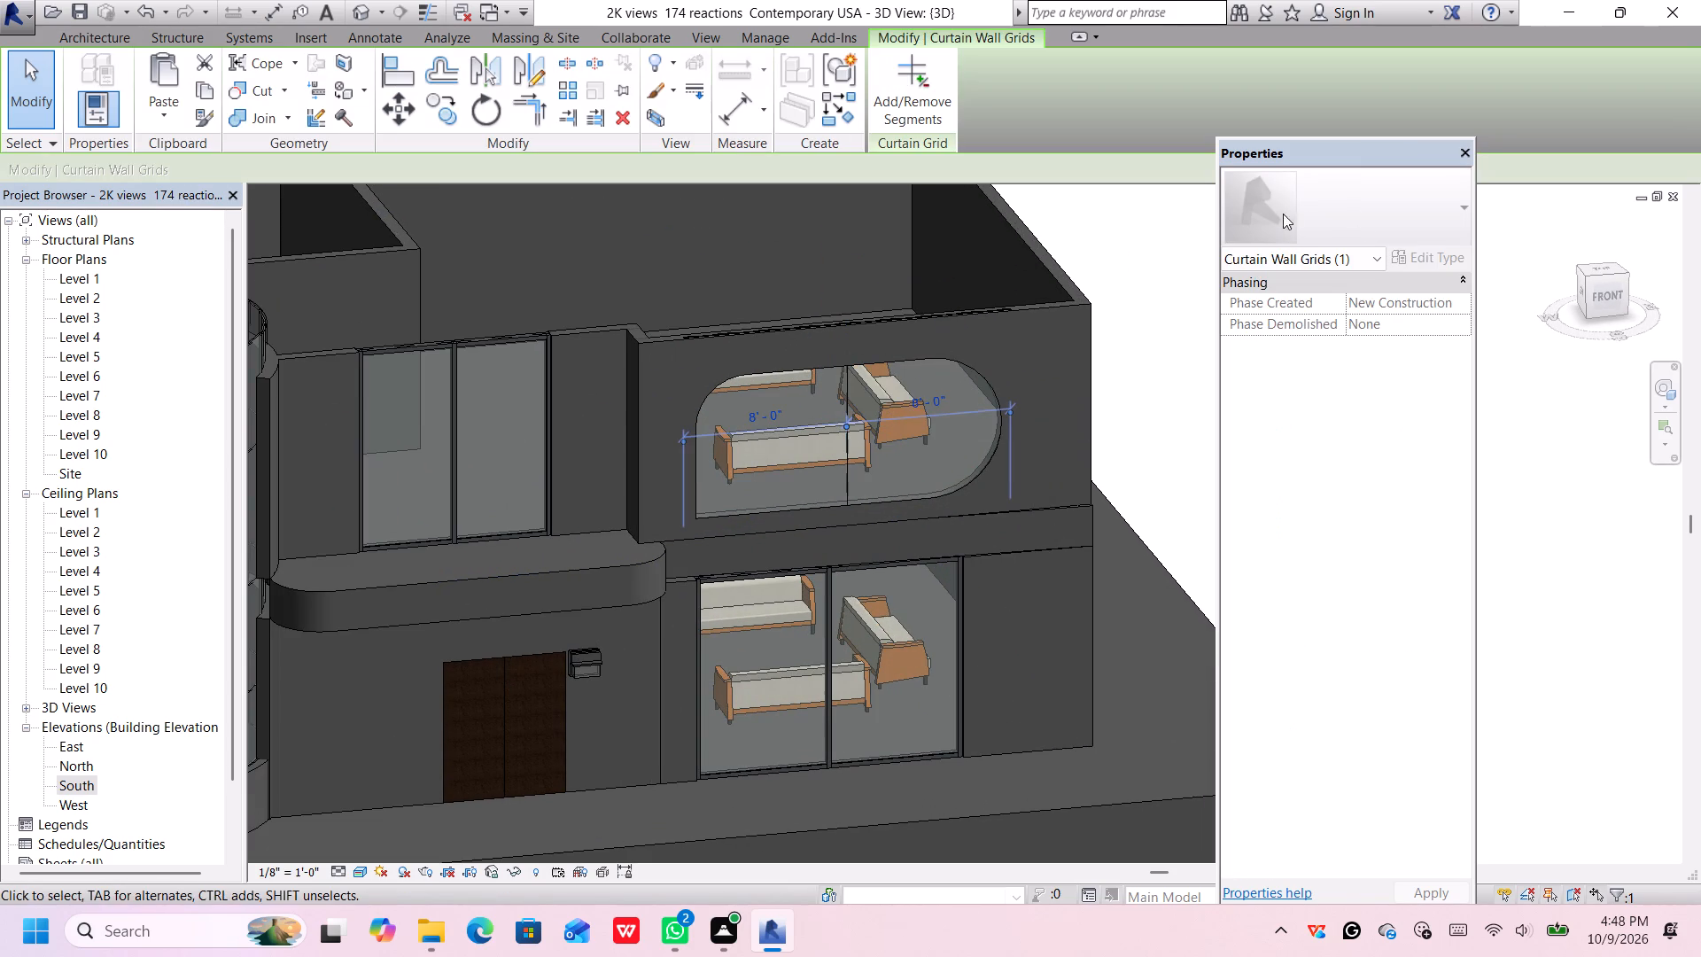
pyautogui.scroll(5, 811, 478)
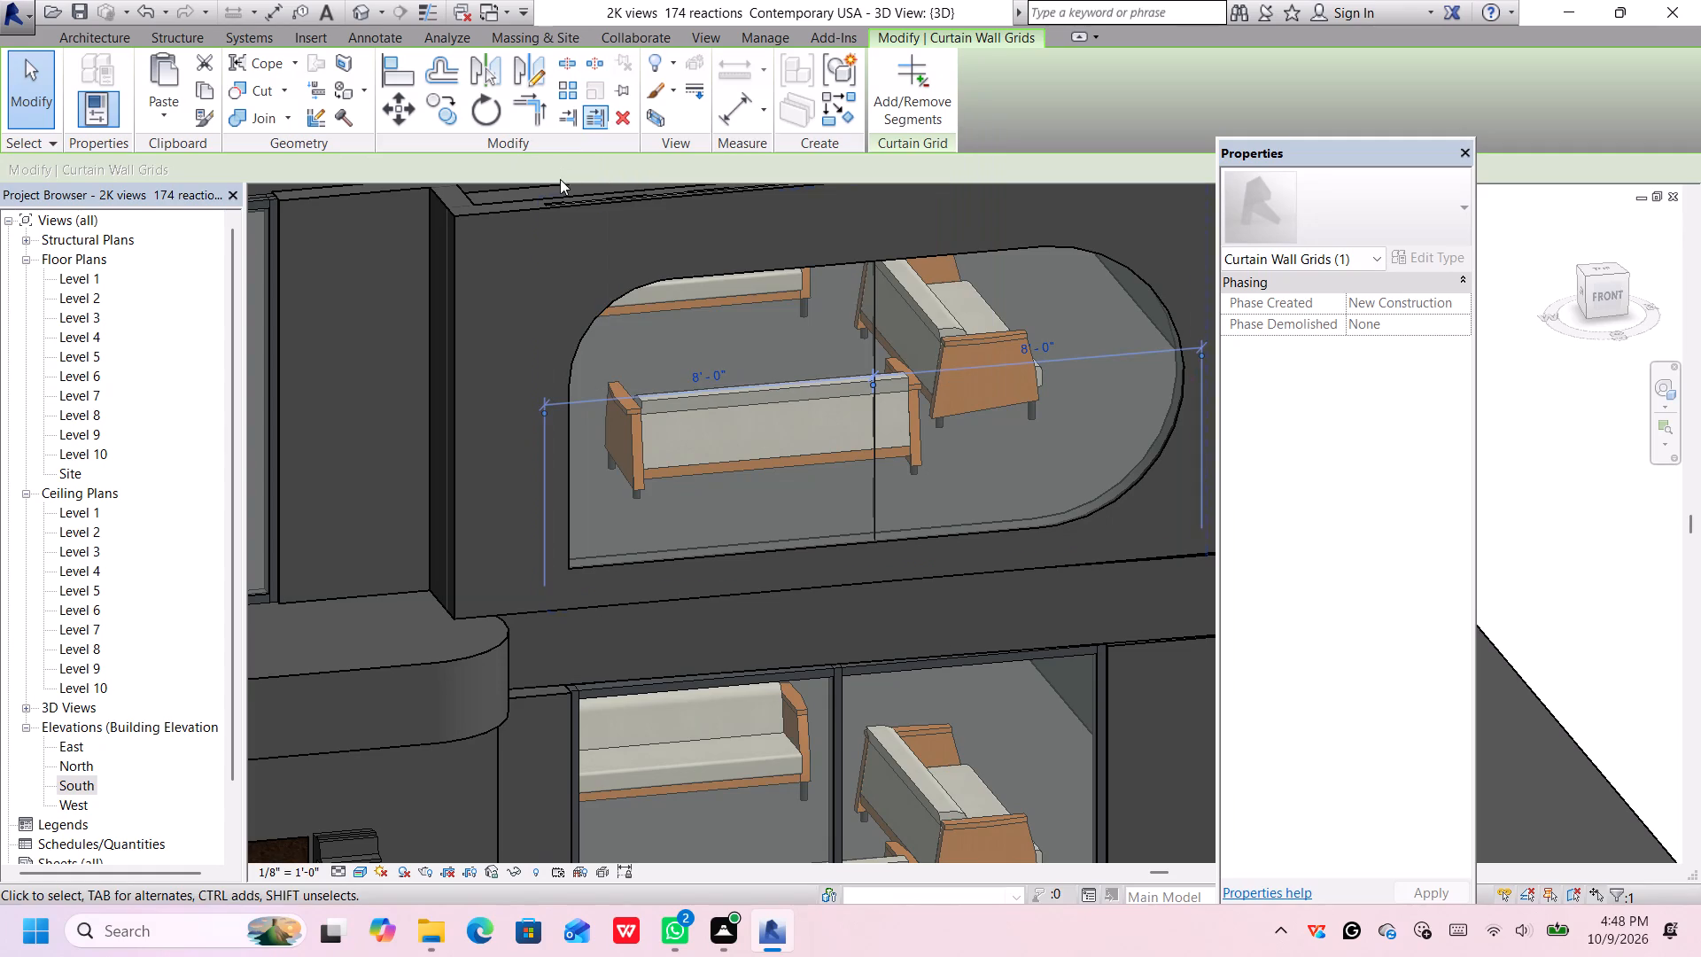
pyautogui.scroll(1, 957, 320)
pyautogui.scroll(-6, 958, 322)
pyautogui.moveTo(985, 301); pyautogui.dragTo(985, 307, button='middle')
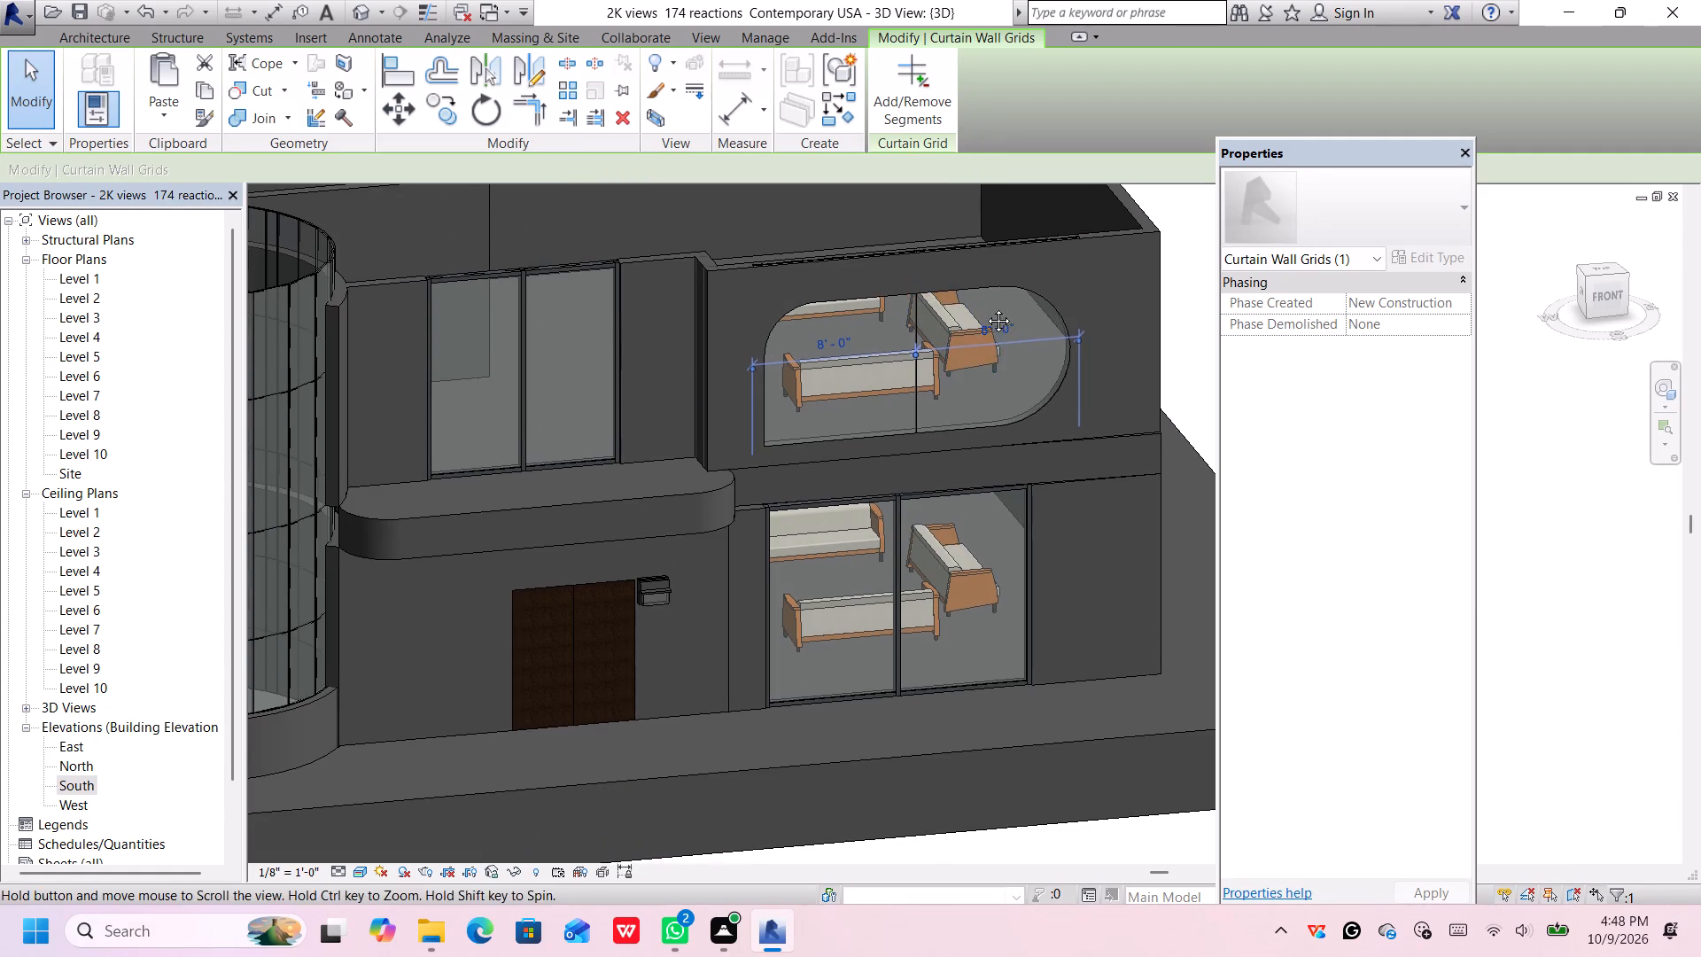
pyautogui.moveTo(985, 307); pyautogui.dragTo(1002, 387, button='middle')
pyautogui.scroll(-1, 984, 385)
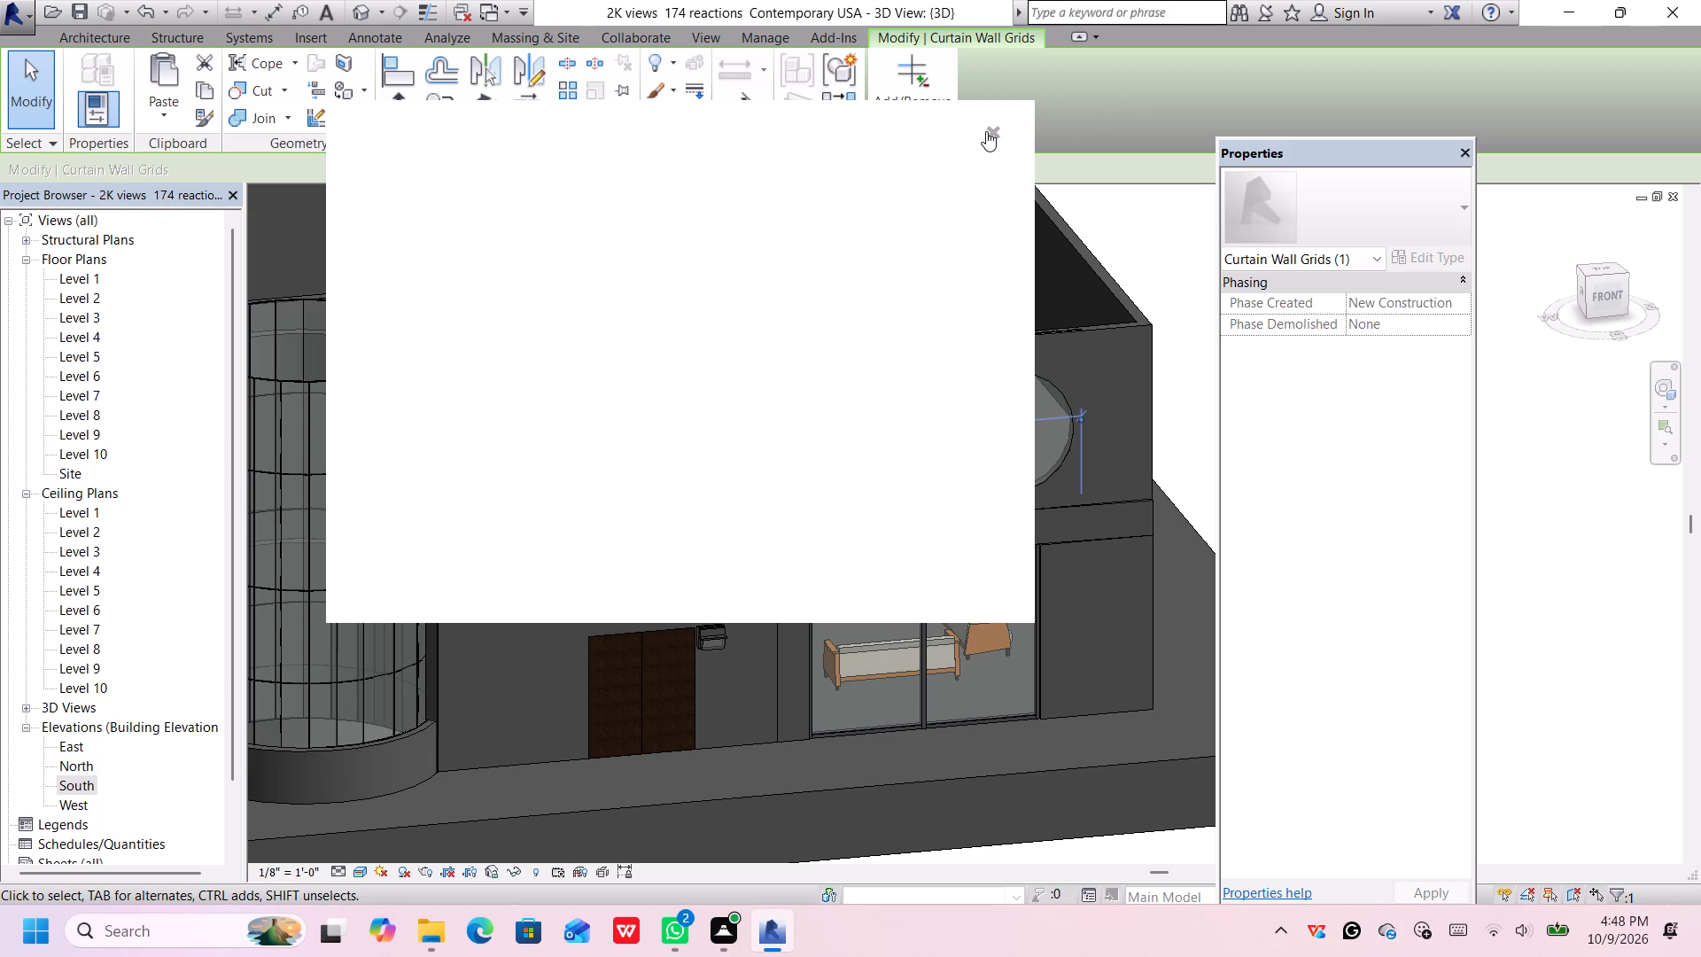
pyautogui.click(986, 131)
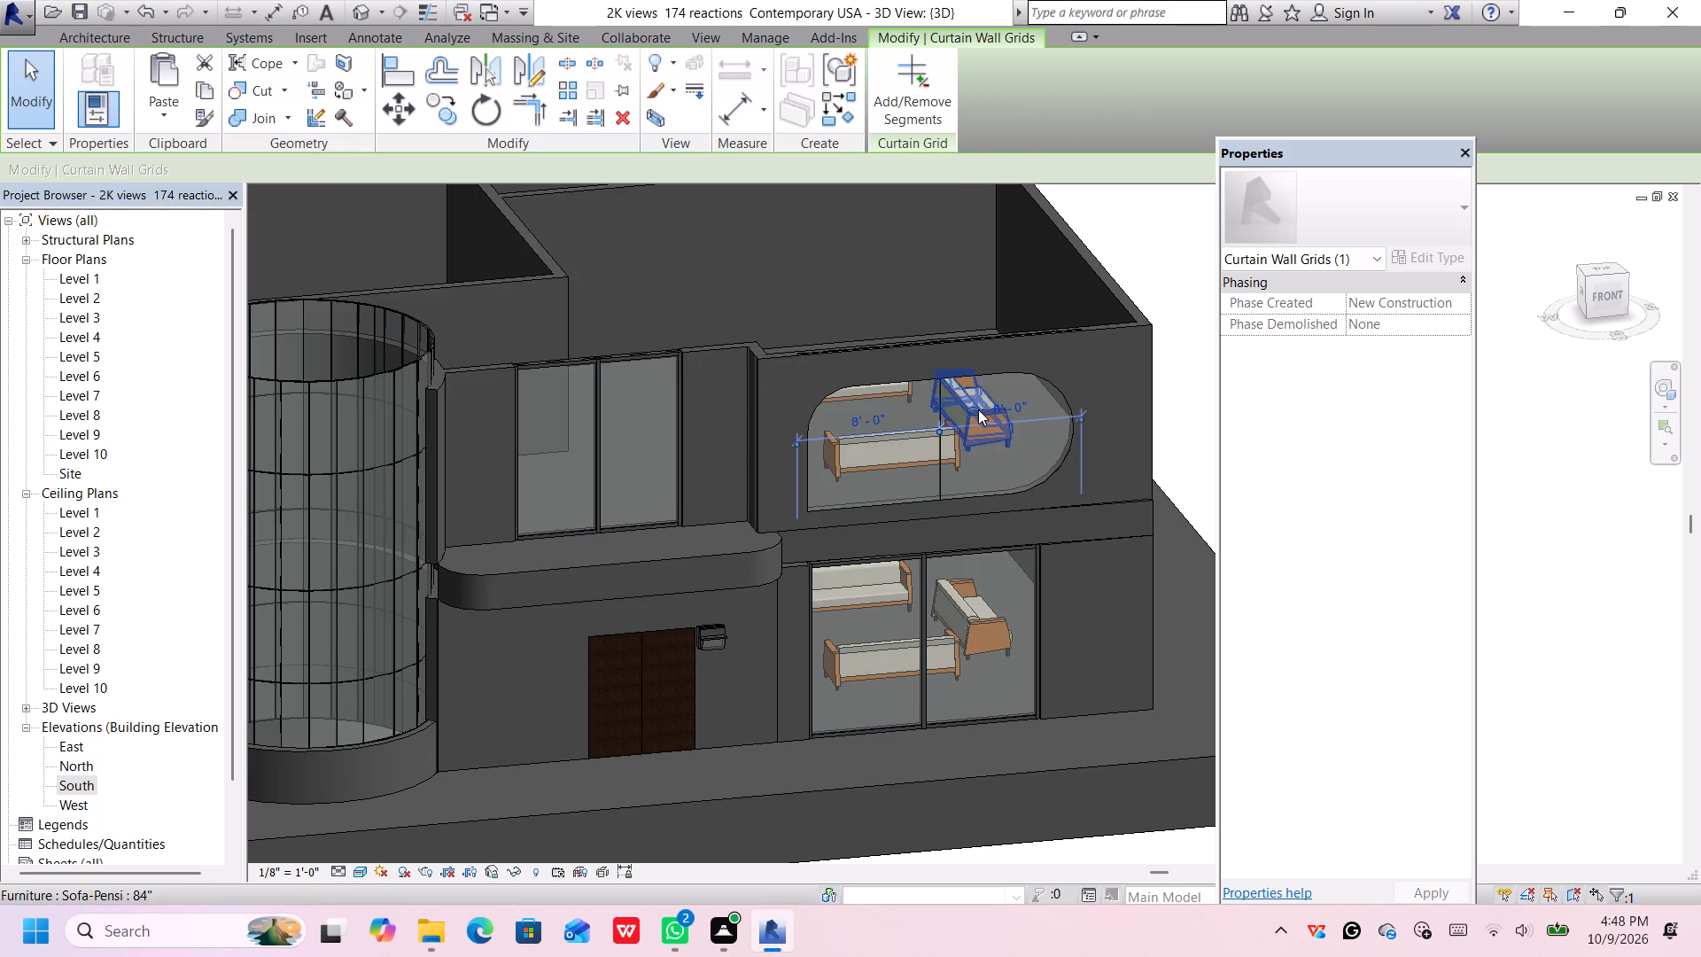
pyautogui.scroll(-3, 978, 409)
pyautogui.scroll(1, 978, 408)
pyautogui.scroll(-2, 978, 408)
pyautogui.moveTo(1117, 350); pyautogui.dragTo(1121, 443, button='middle')
pyautogui.press('Escape')
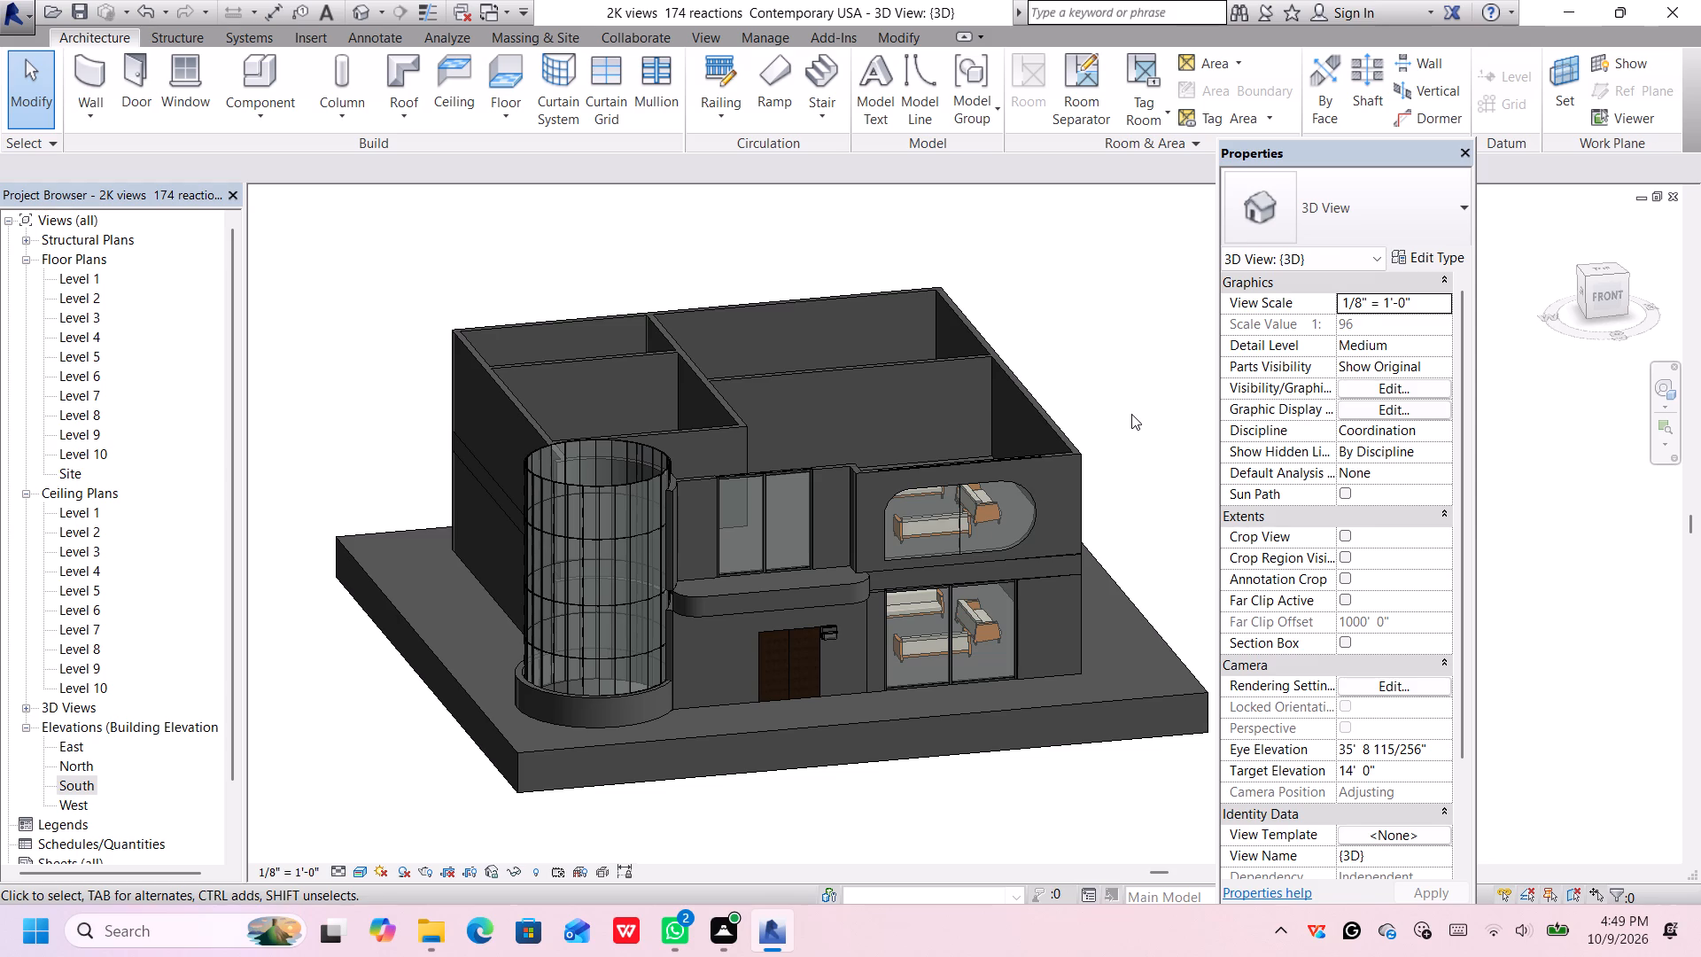
pyautogui.scroll(-1, 1148, 369)
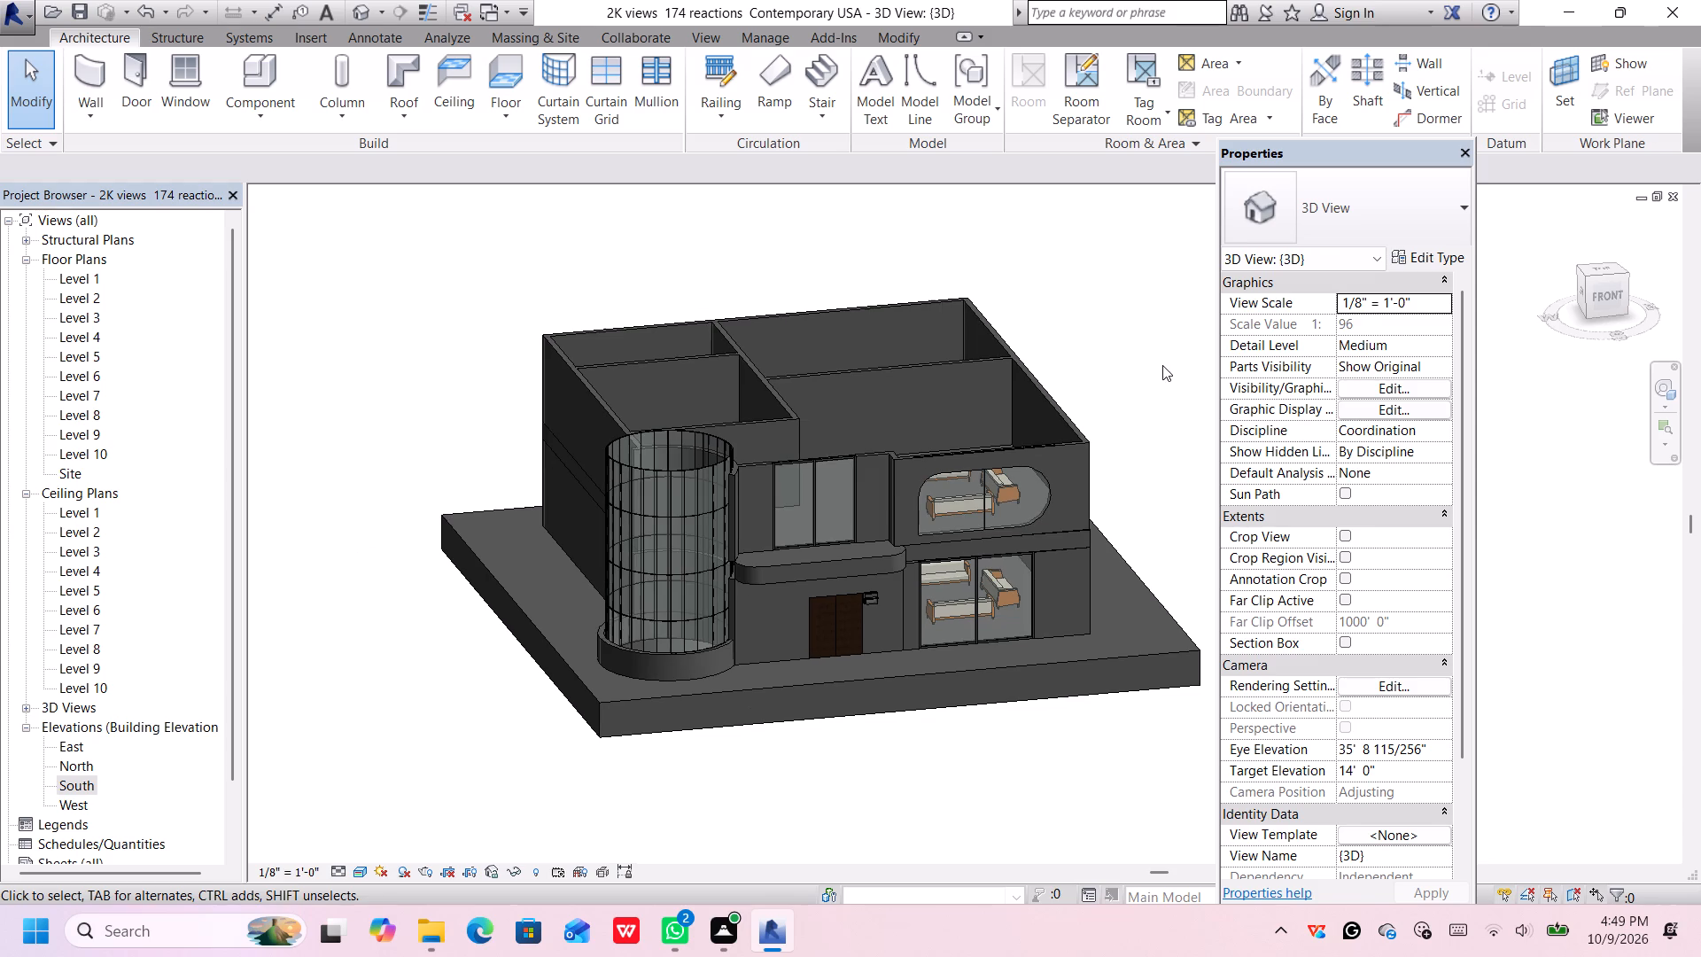
pyautogui.moveTo(1154, 449); pyautogui.dragTo(1106, 293, button='middle')
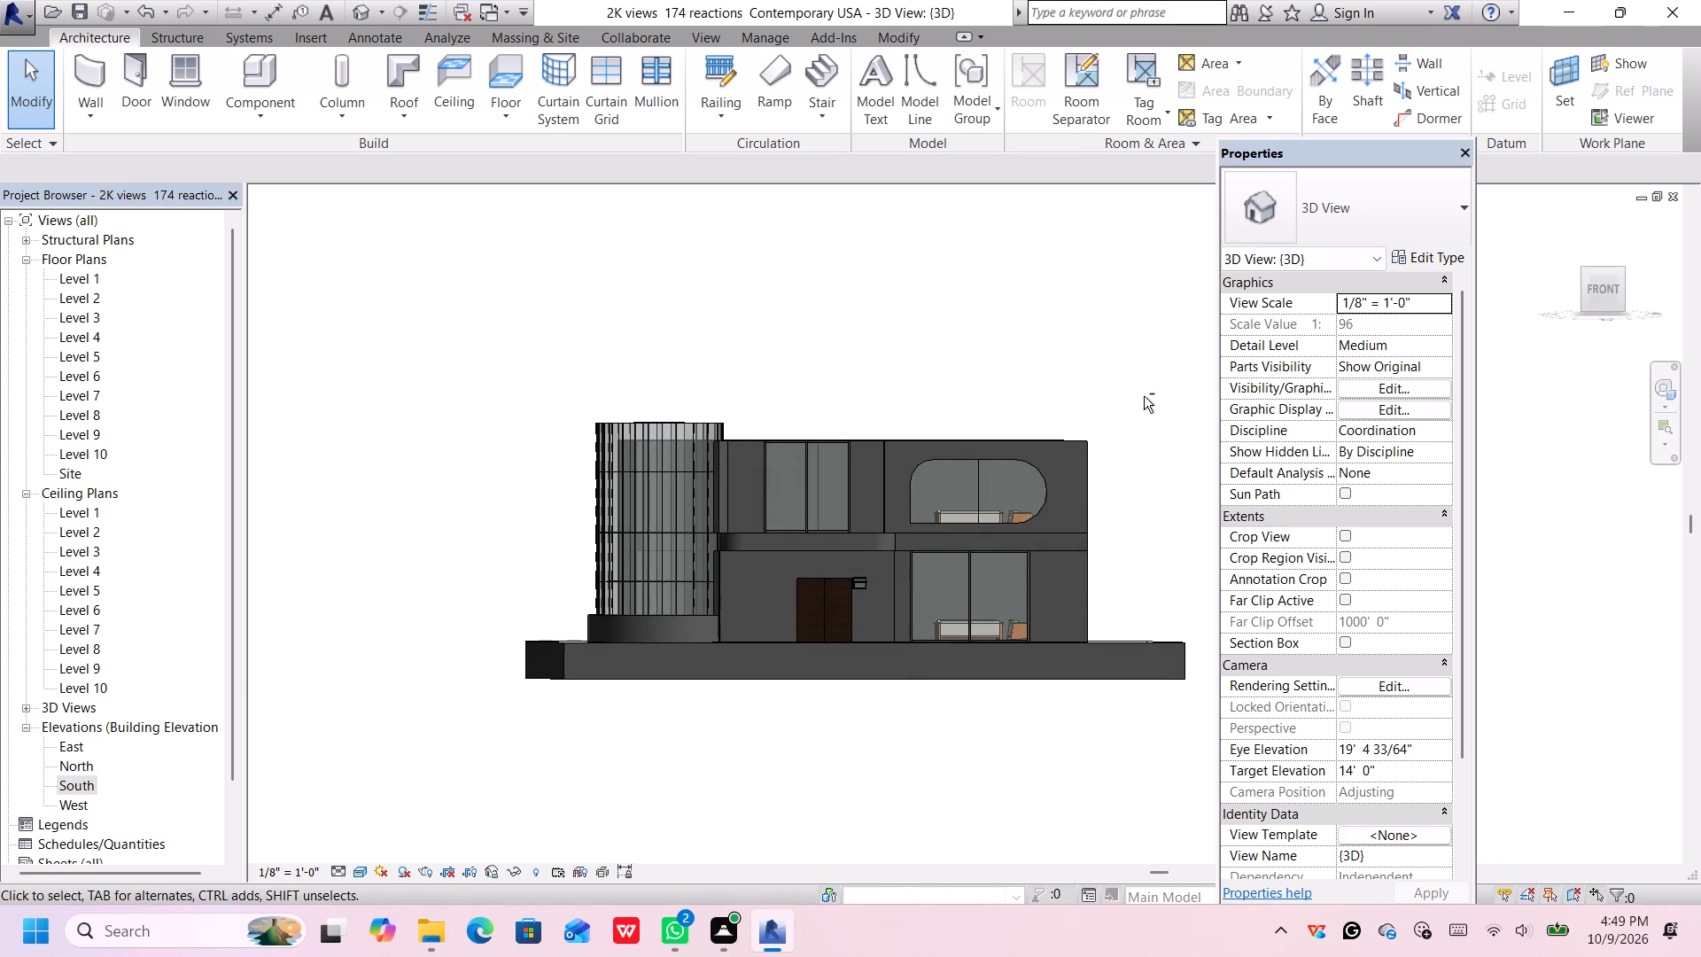
pyautogui.keyDown('shift'); pyautogui.moveTo(1143, 398); pyautogui.dragTo(1118, 393, button='middle'); pyautogui.keyUp('shift')
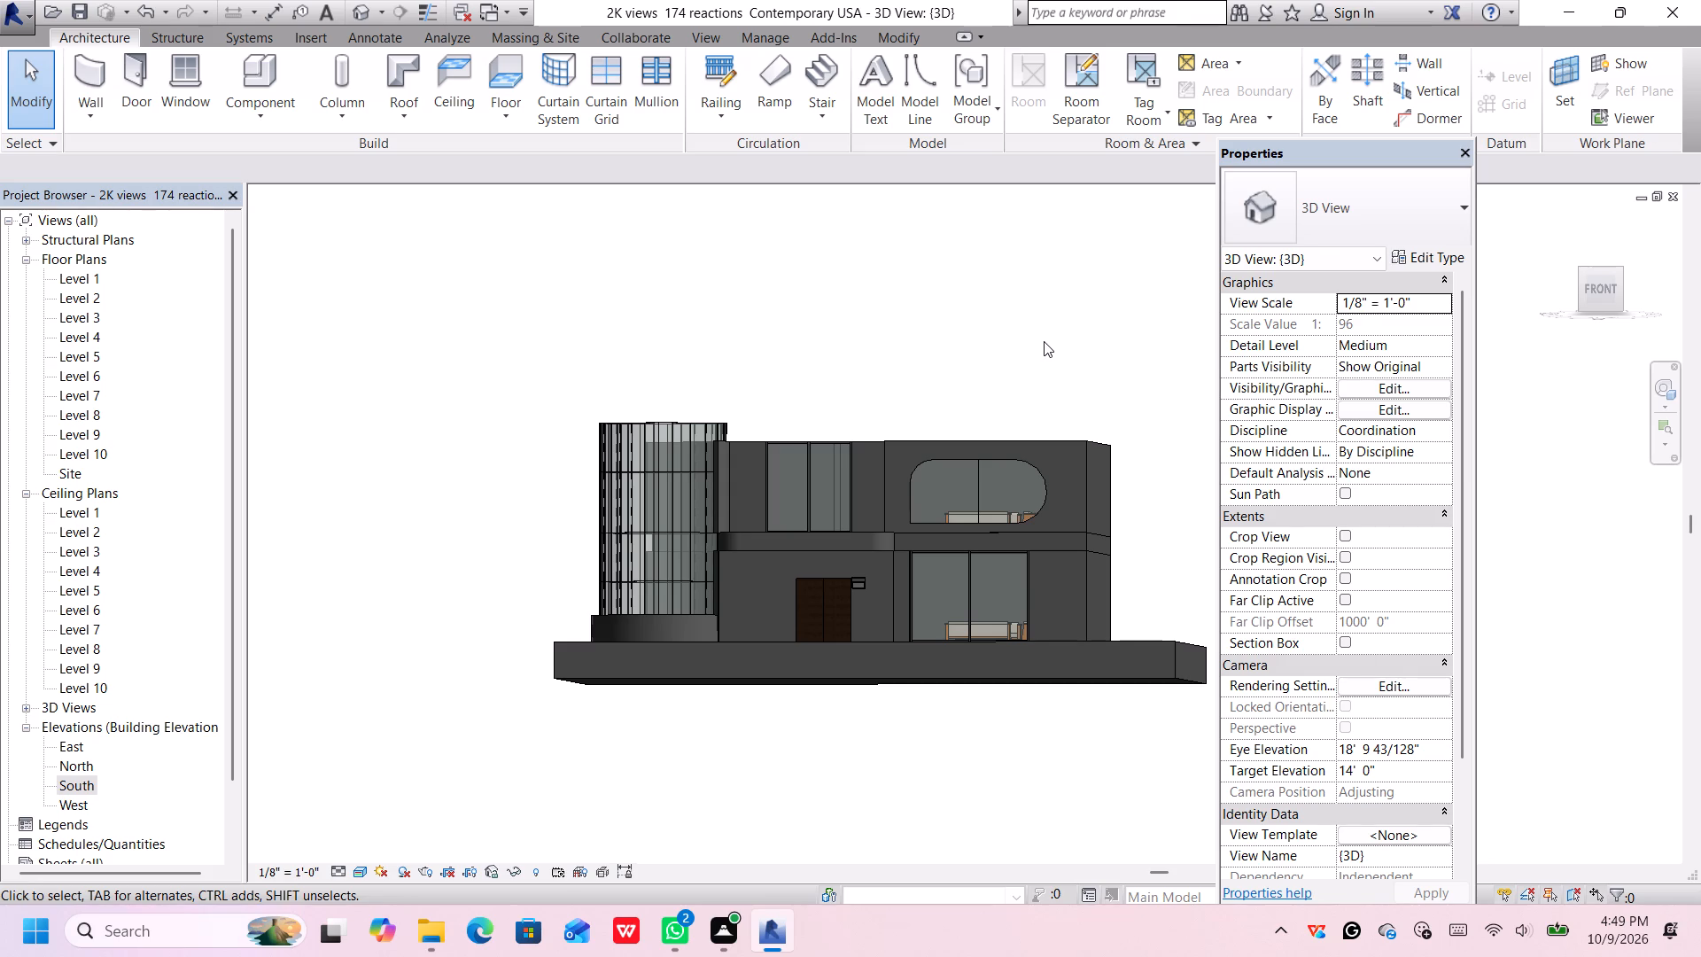
pyautogui.moveTo(1047, 341); pyautogui.dragTo(981, 322, button='middle')
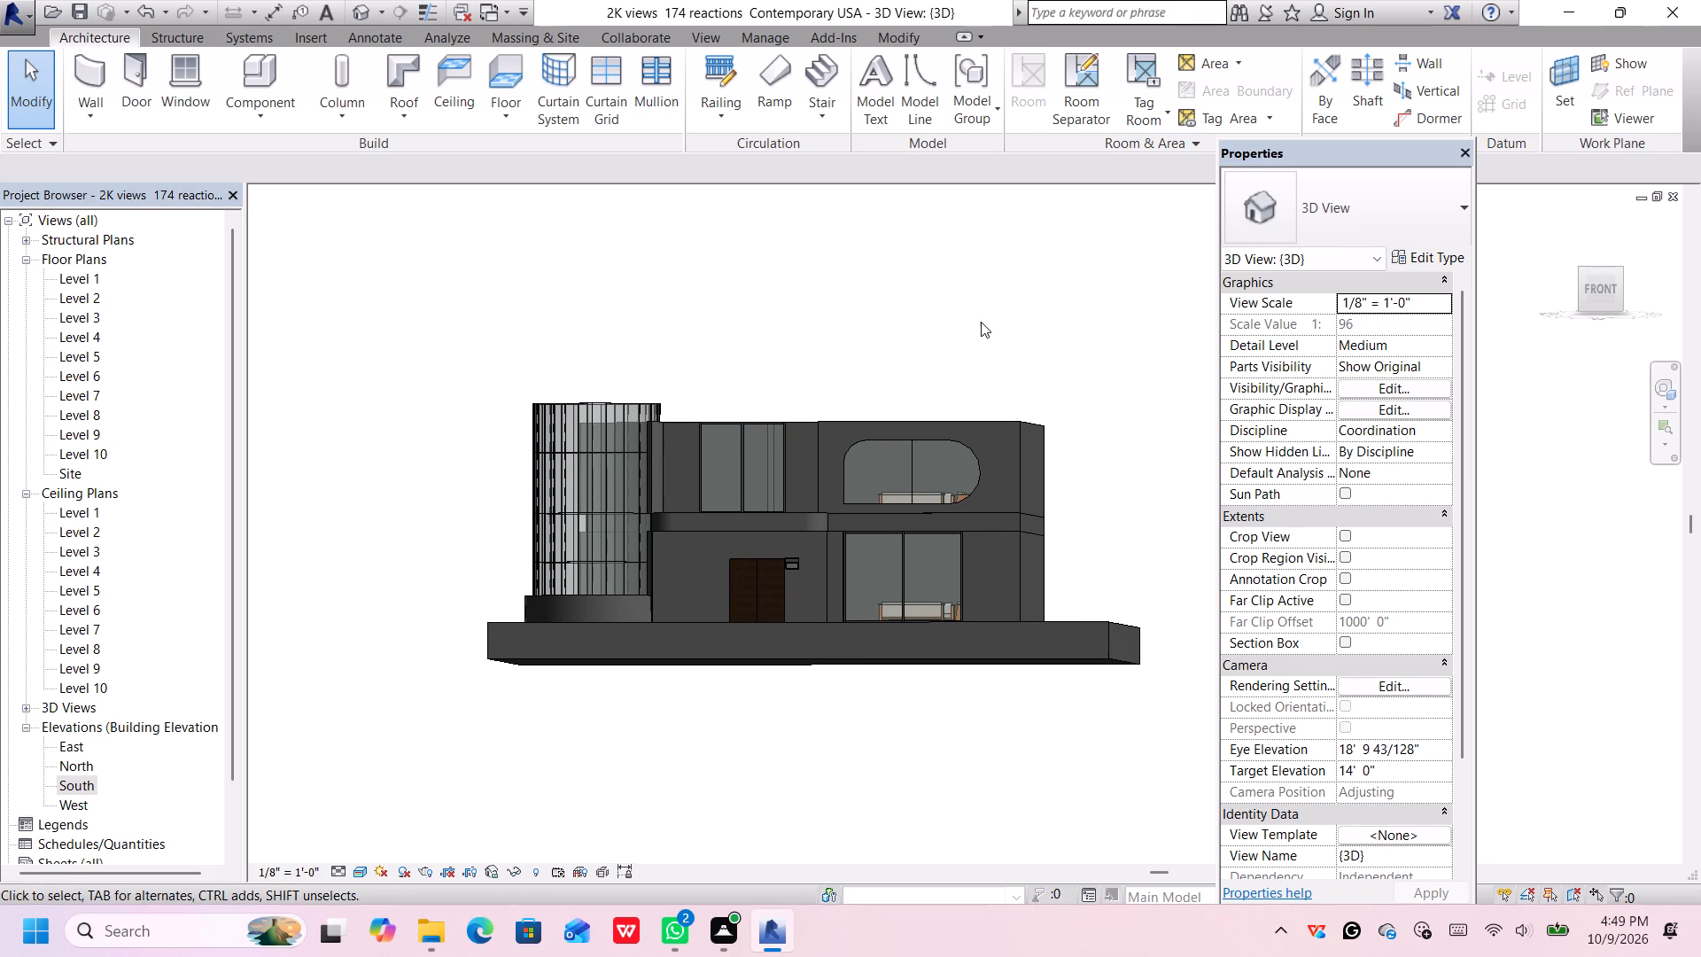
# Start a Generic - 2' floor sketch on Level 1 from the top 3D view, with straight boundary lines.
pyautogui.click(1597, 269)
pyautogui.click(1599, 268)
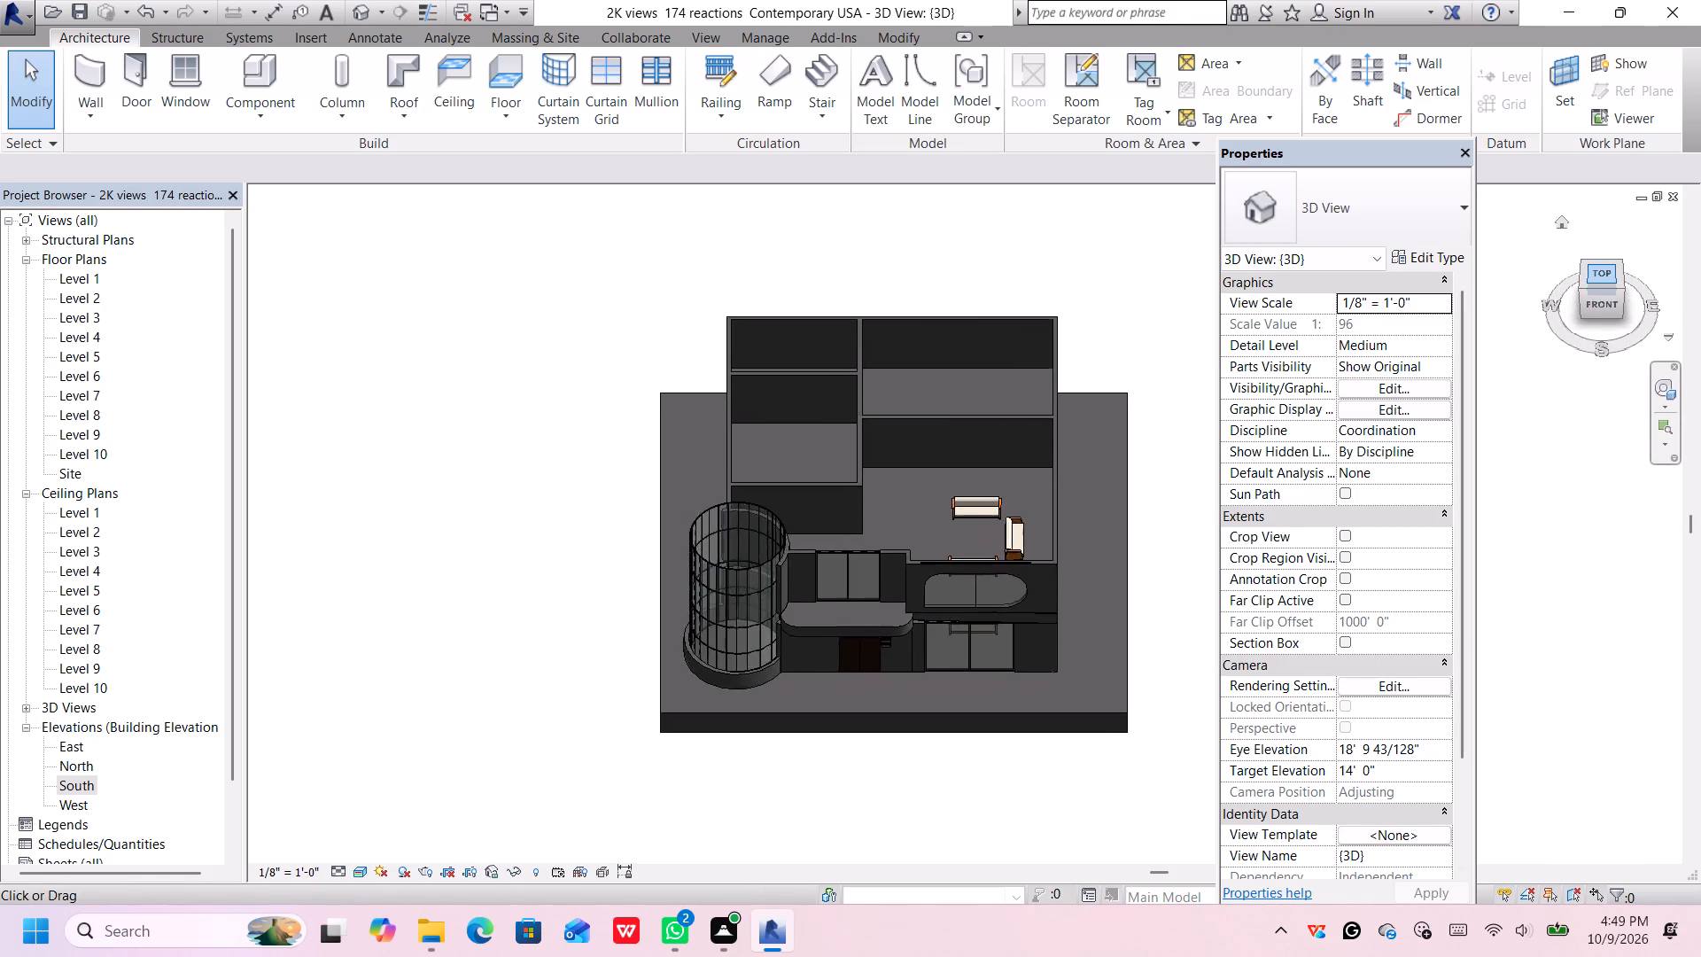
pyautogui.moveTo(1137, 393); pyautogui.dragTo(773, 358, button='middle')
pyautogui.middleClick(773, 358)
pyautogui.scroll(-1, 775, 358)
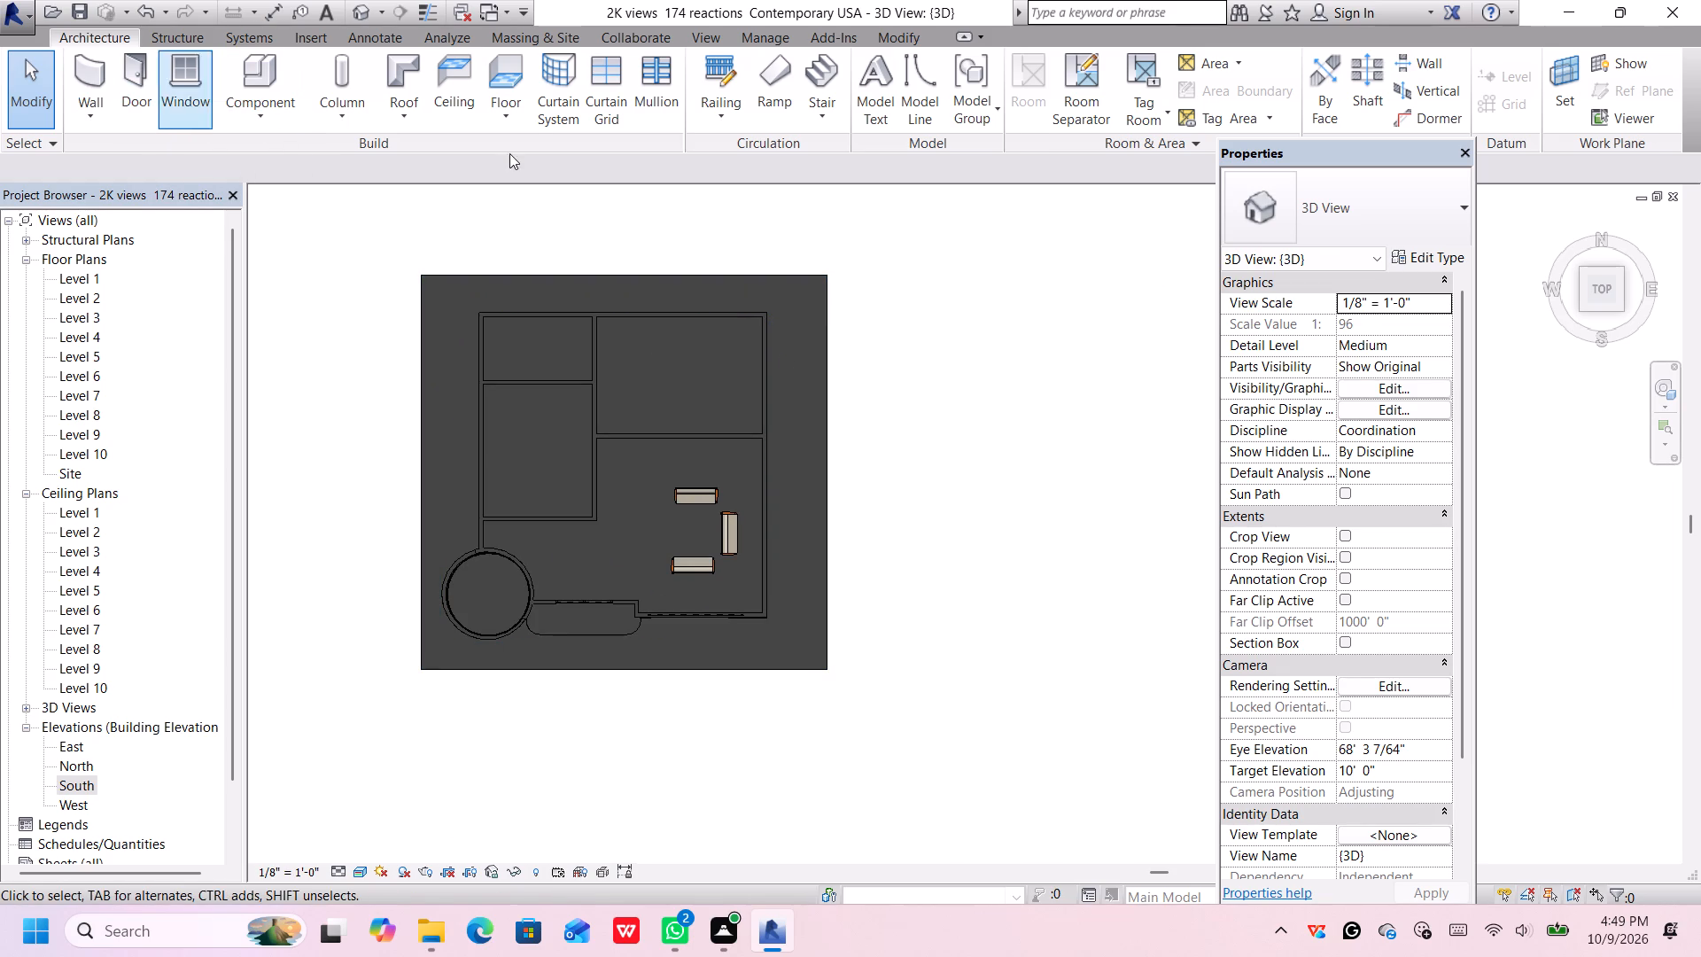
pyautogui.click(501, 61)
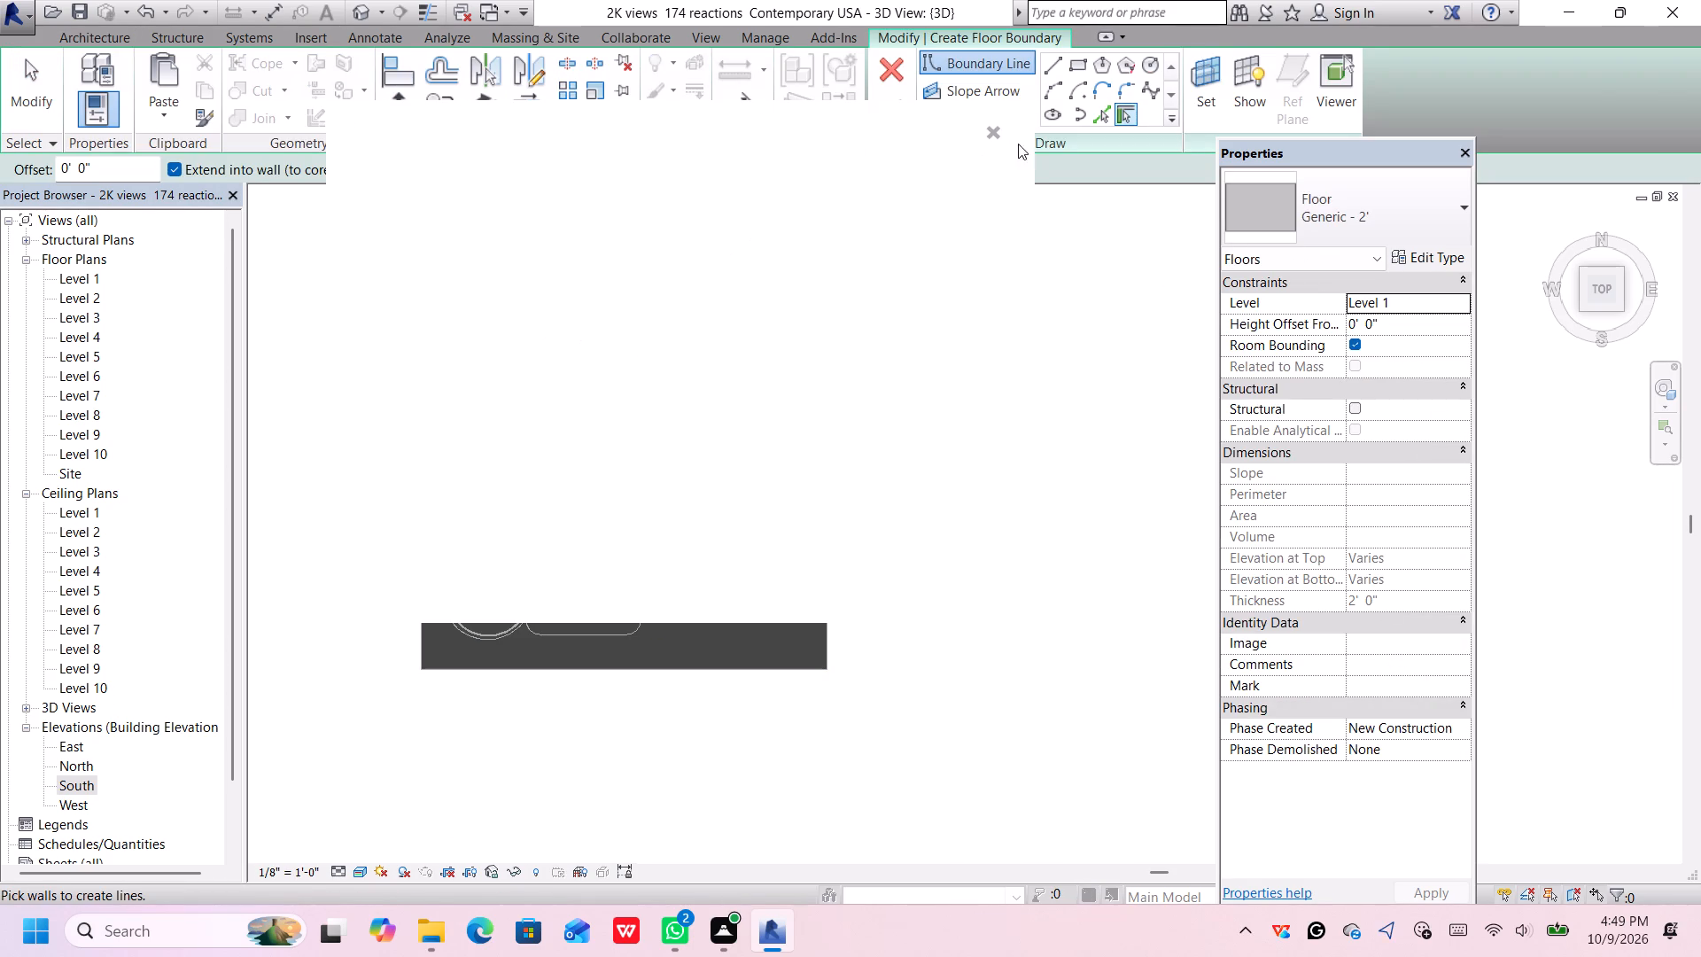
pyautogui.click(990, 130)
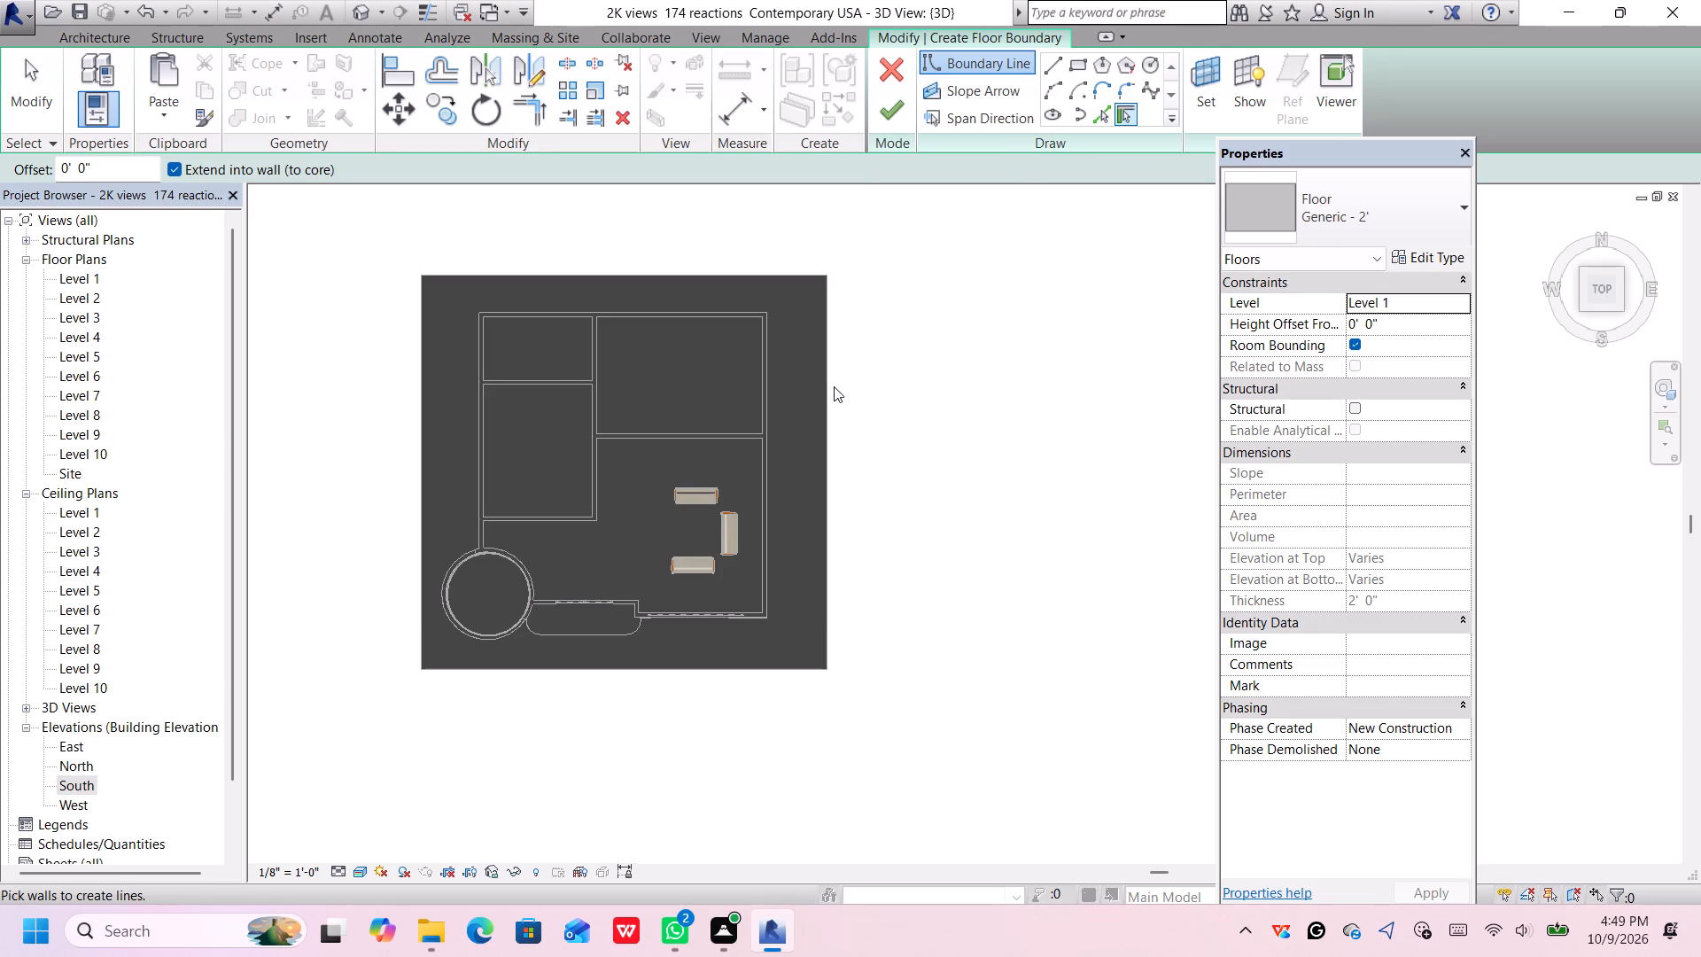
pyautogui.moveTo(836, 387); pyautogui.dragTo(926, 354, button='middle')
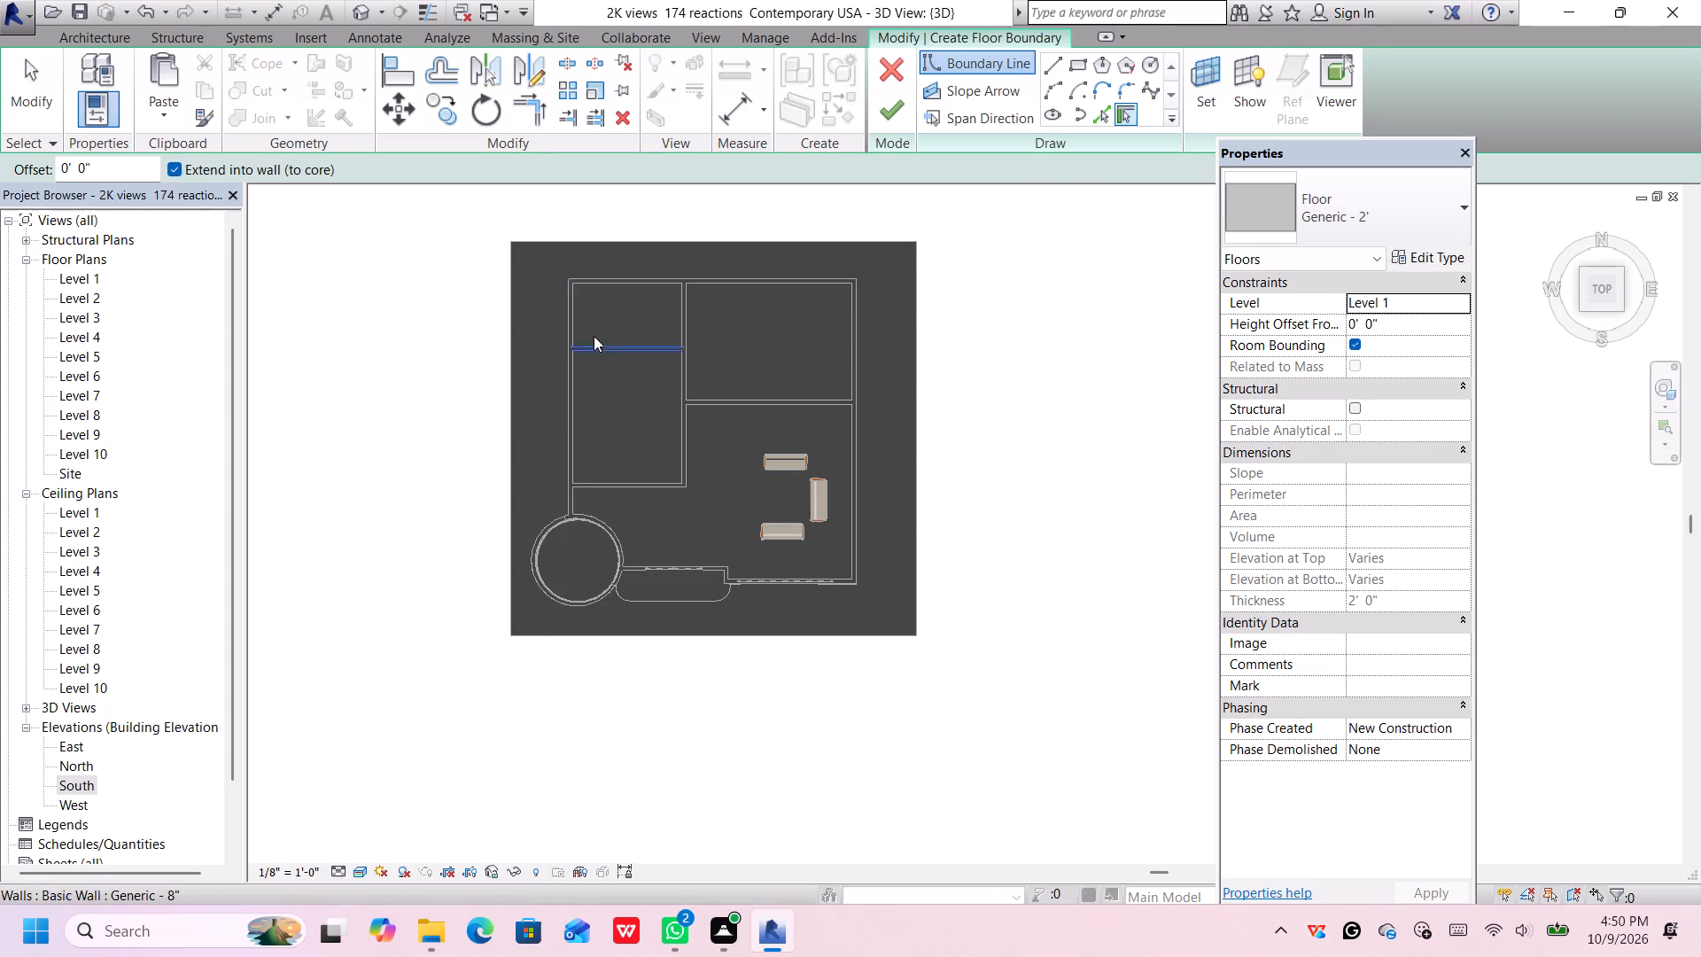
pyautogui.scroll(-1, 733, 300)
pyautogui.scroll(3, 877, 309)
pyautogui.middleClick(899, 315)
pyautogui.middleClick(905, 320)
pyautogui.moveTo(919, 332); pyautogui.dragTo(962, 368, button='middle')
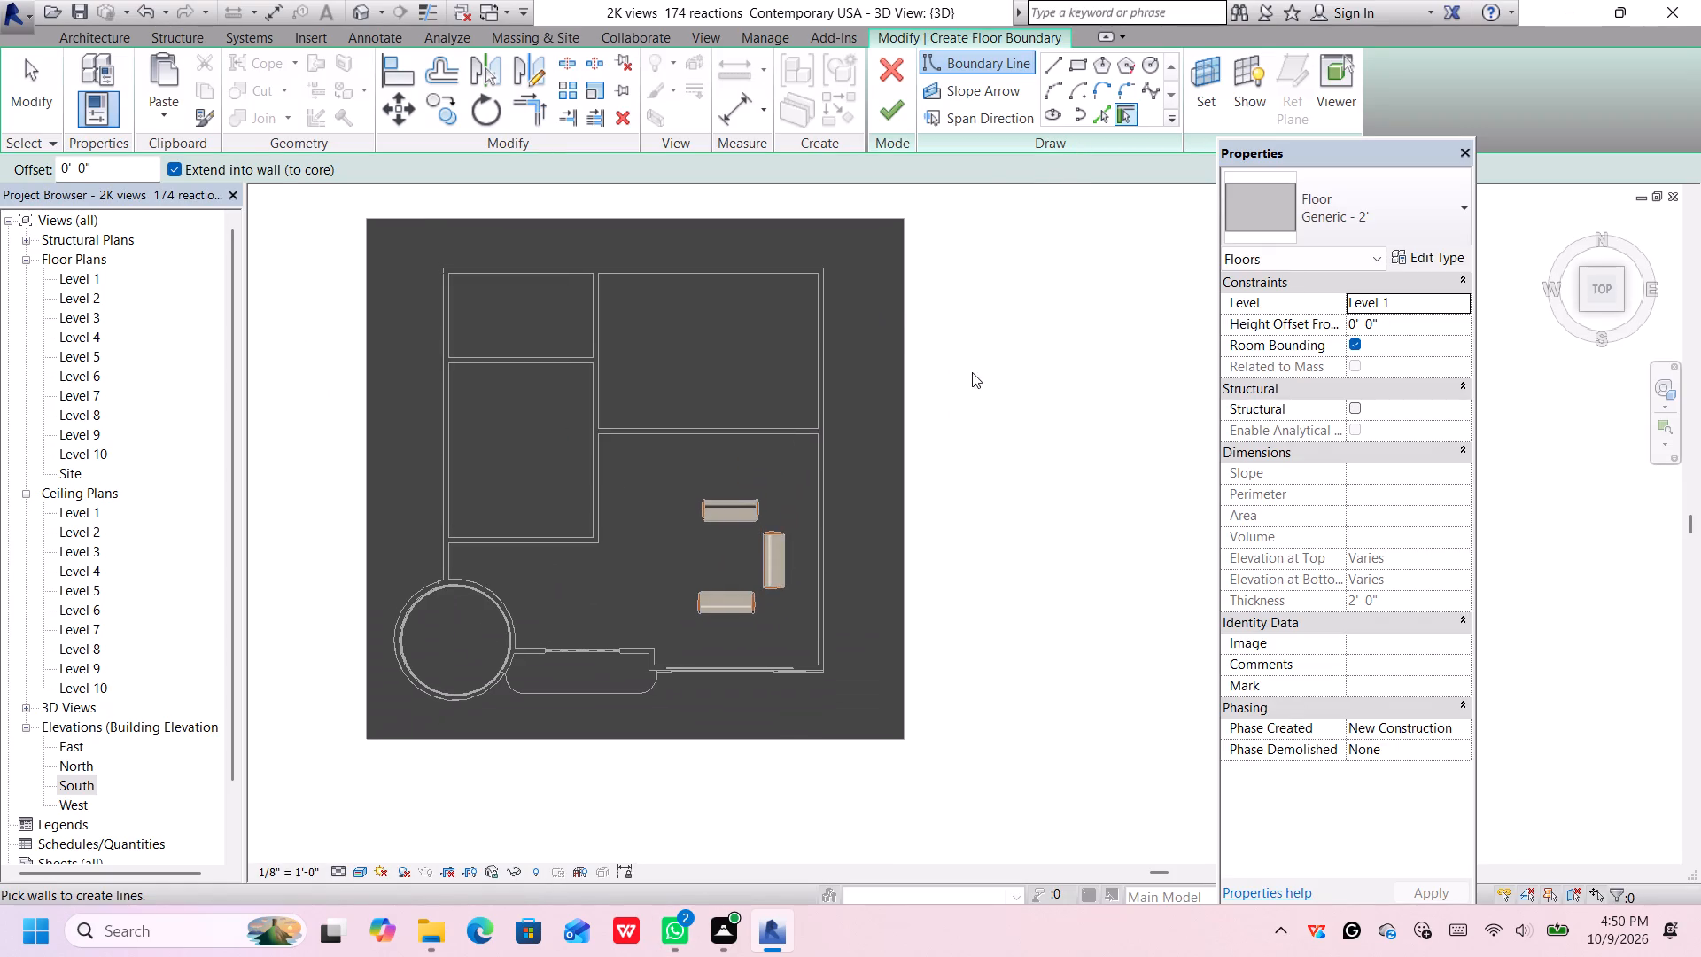
pyautogui.click(1052, 63)
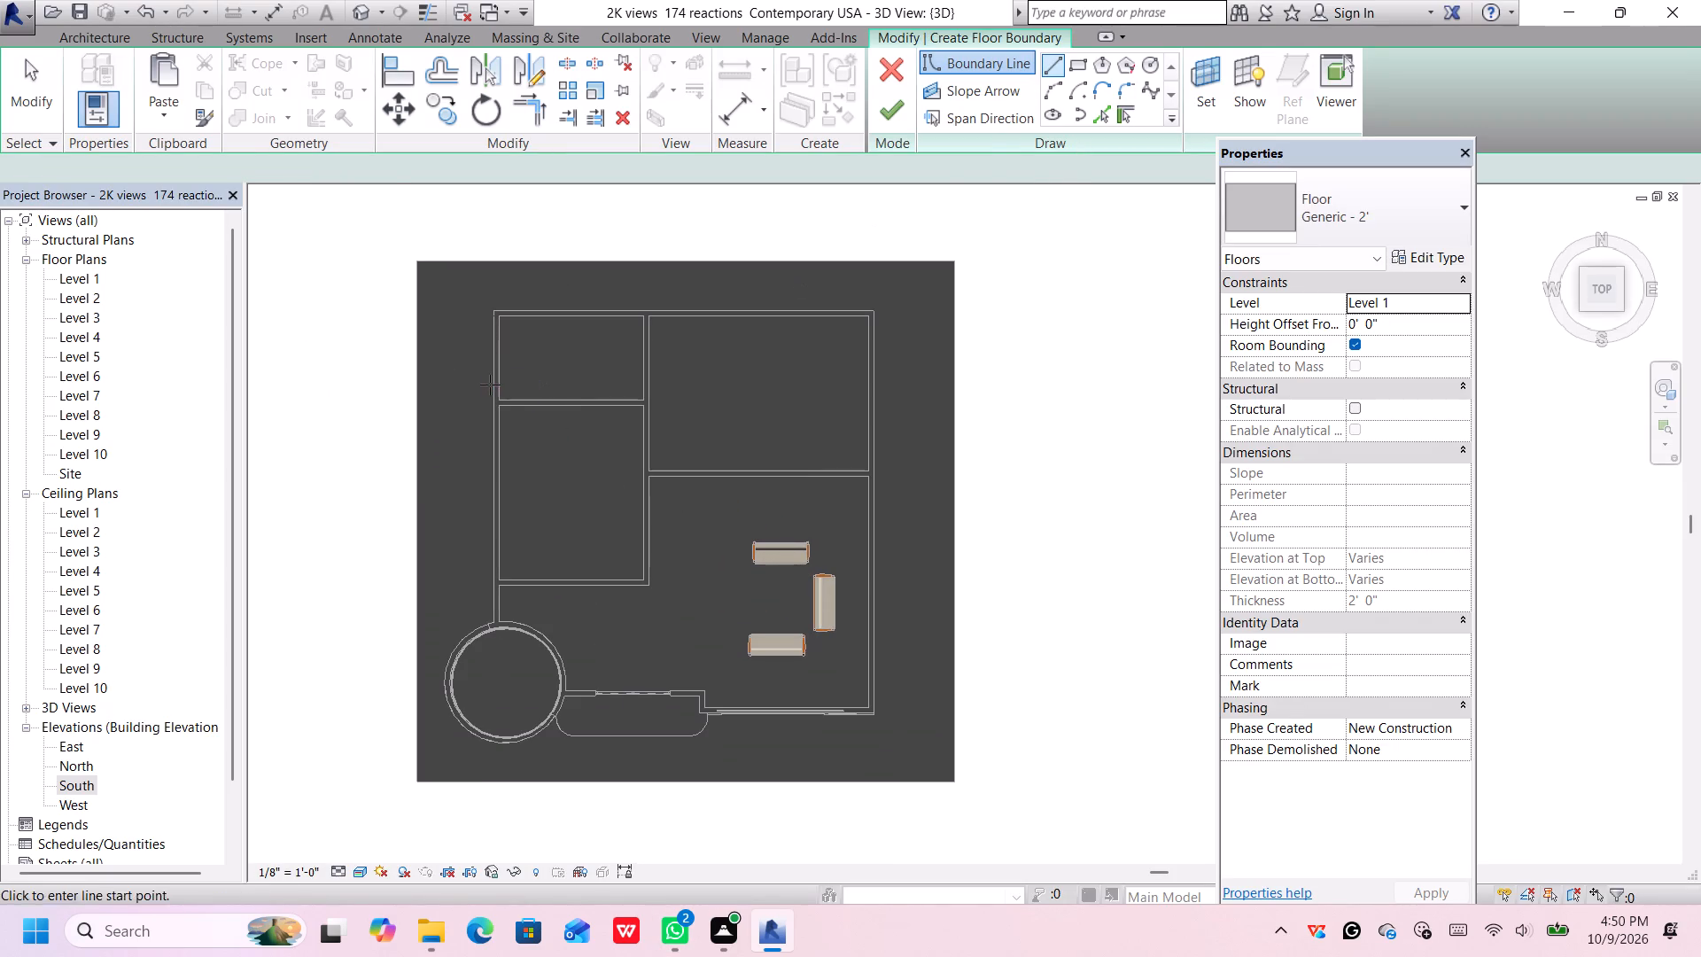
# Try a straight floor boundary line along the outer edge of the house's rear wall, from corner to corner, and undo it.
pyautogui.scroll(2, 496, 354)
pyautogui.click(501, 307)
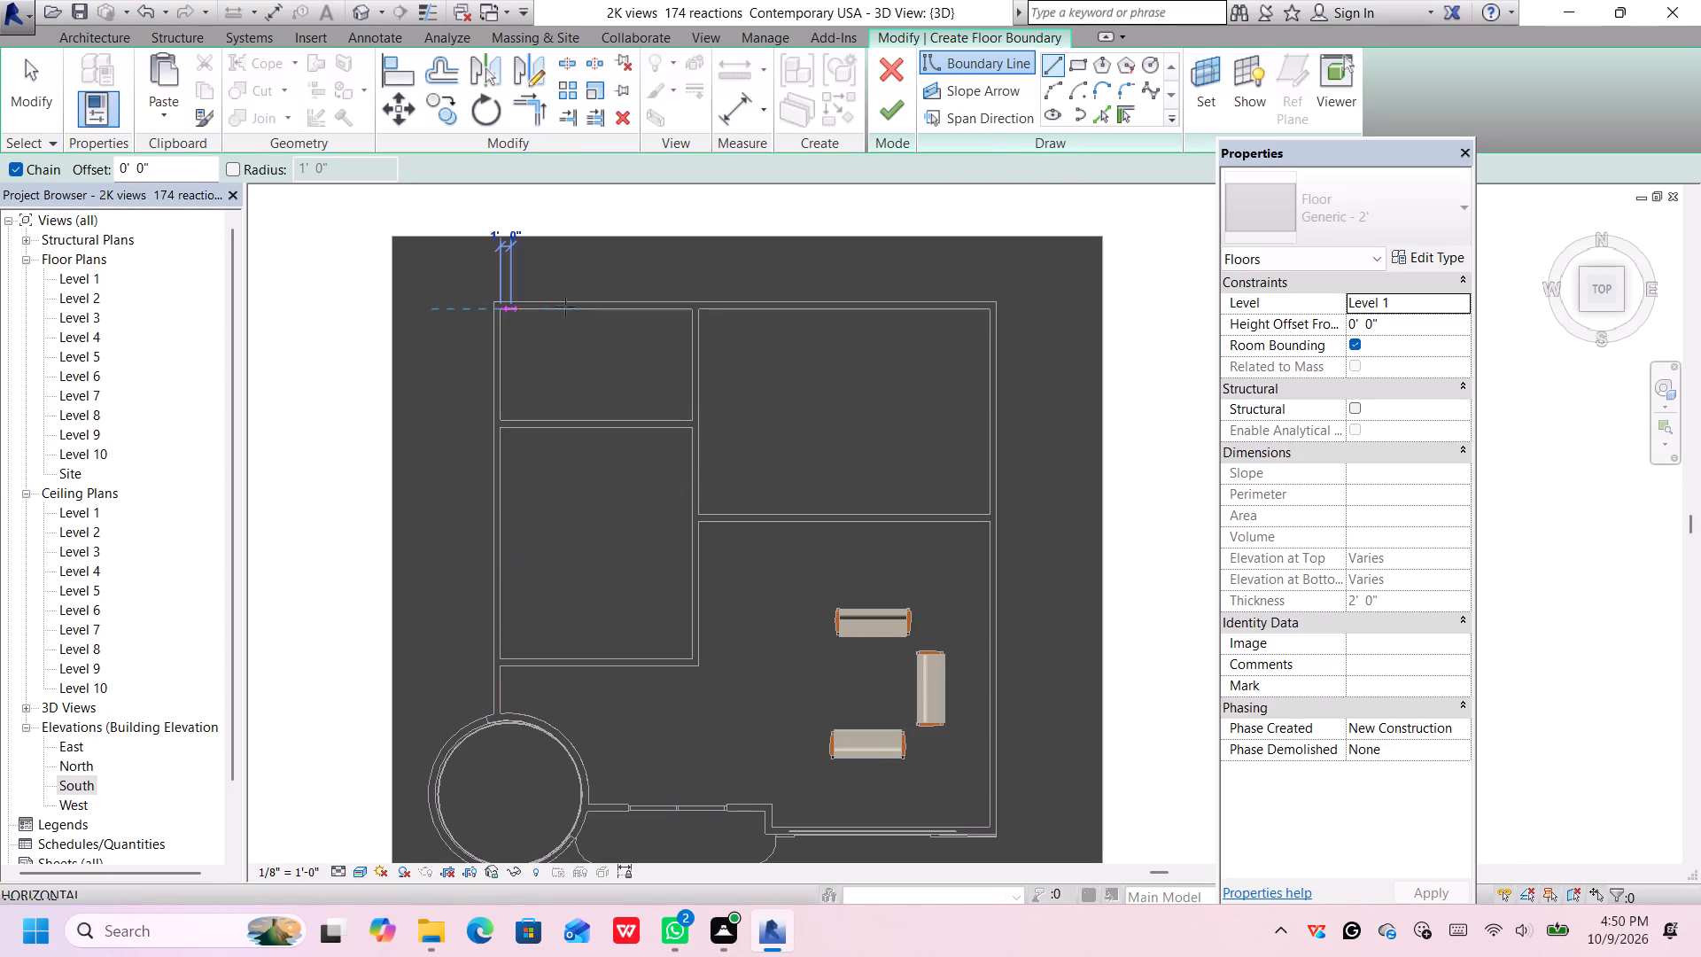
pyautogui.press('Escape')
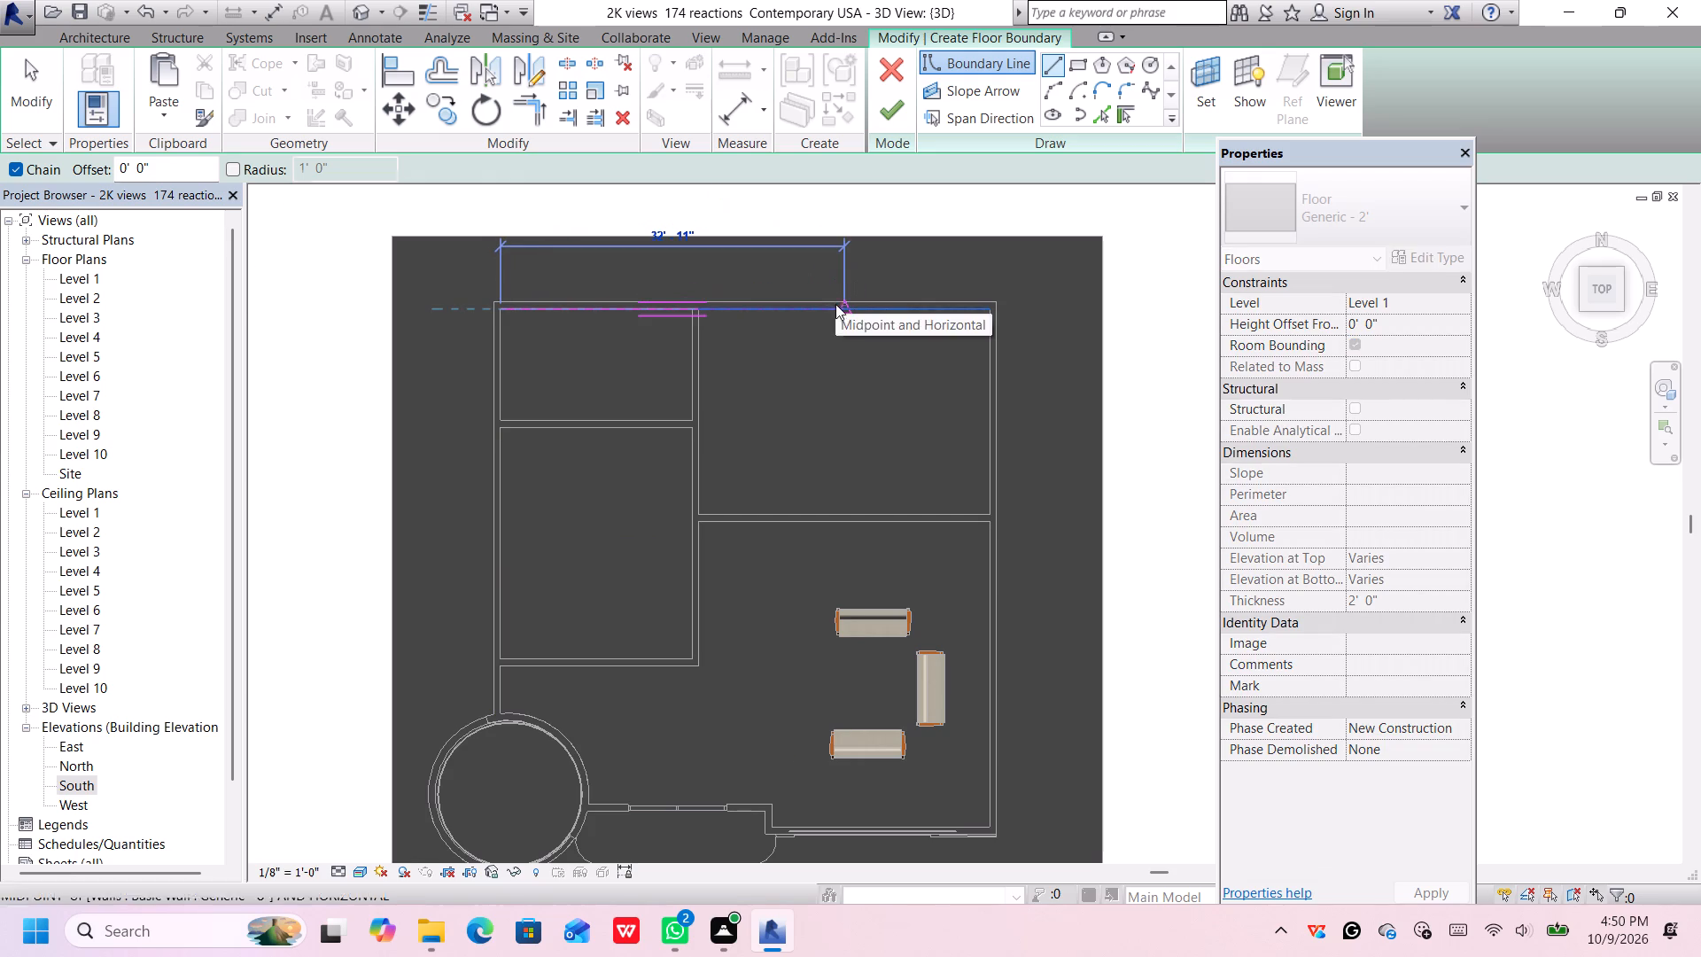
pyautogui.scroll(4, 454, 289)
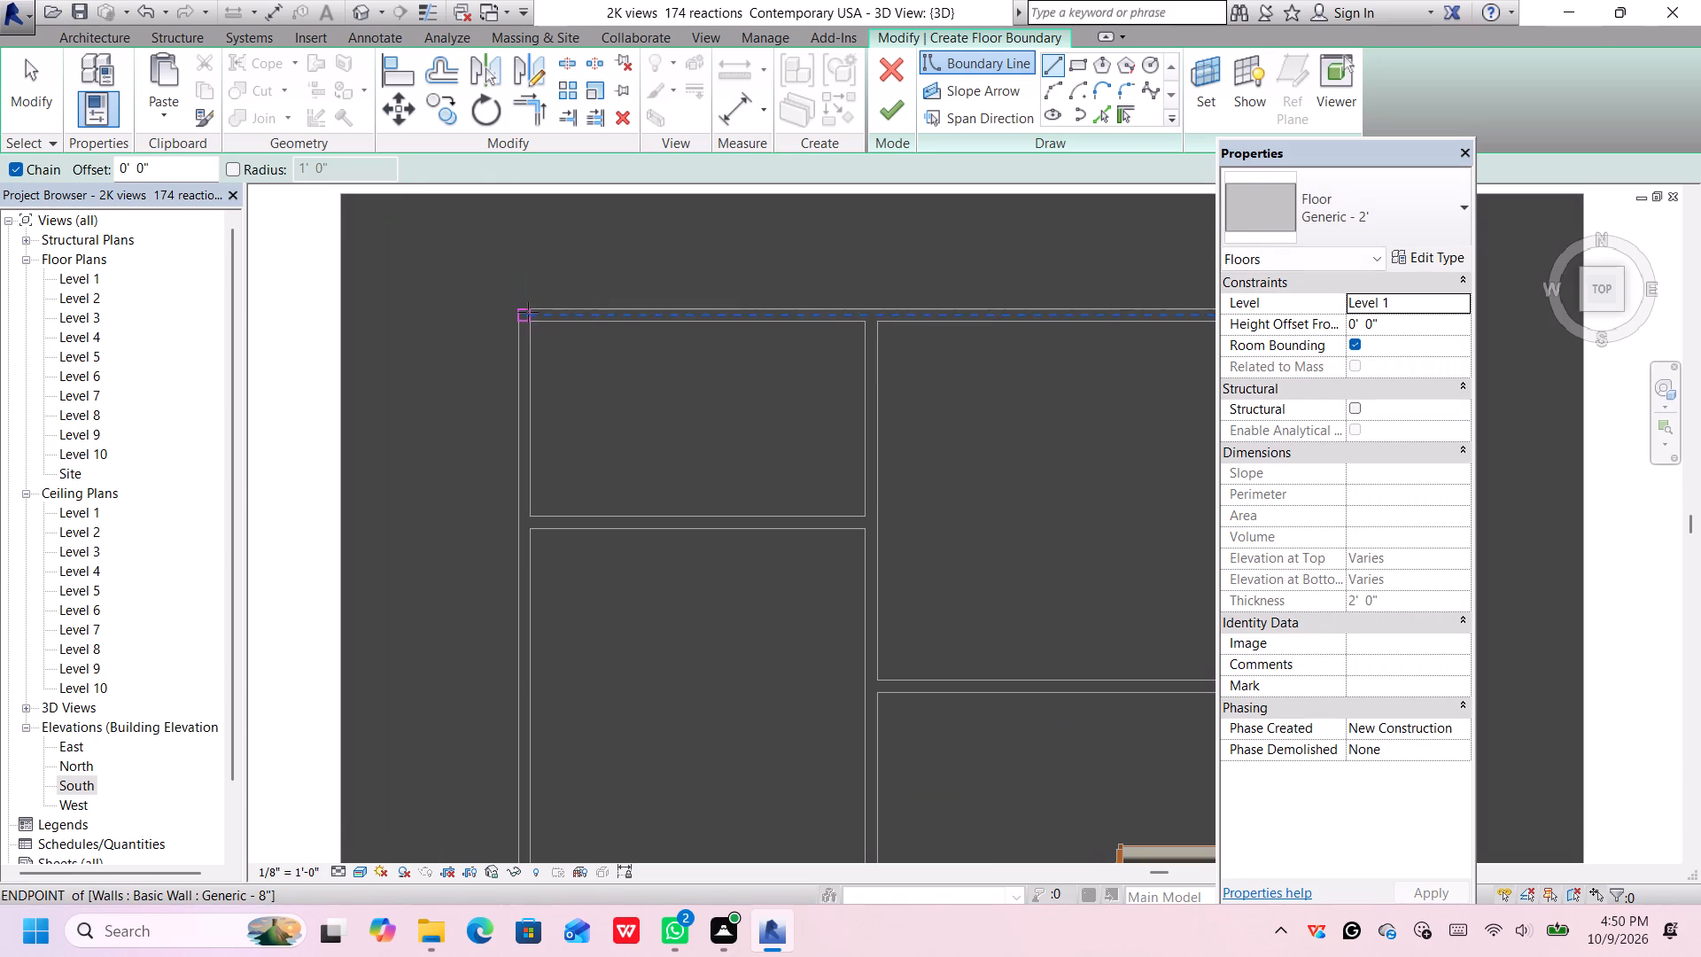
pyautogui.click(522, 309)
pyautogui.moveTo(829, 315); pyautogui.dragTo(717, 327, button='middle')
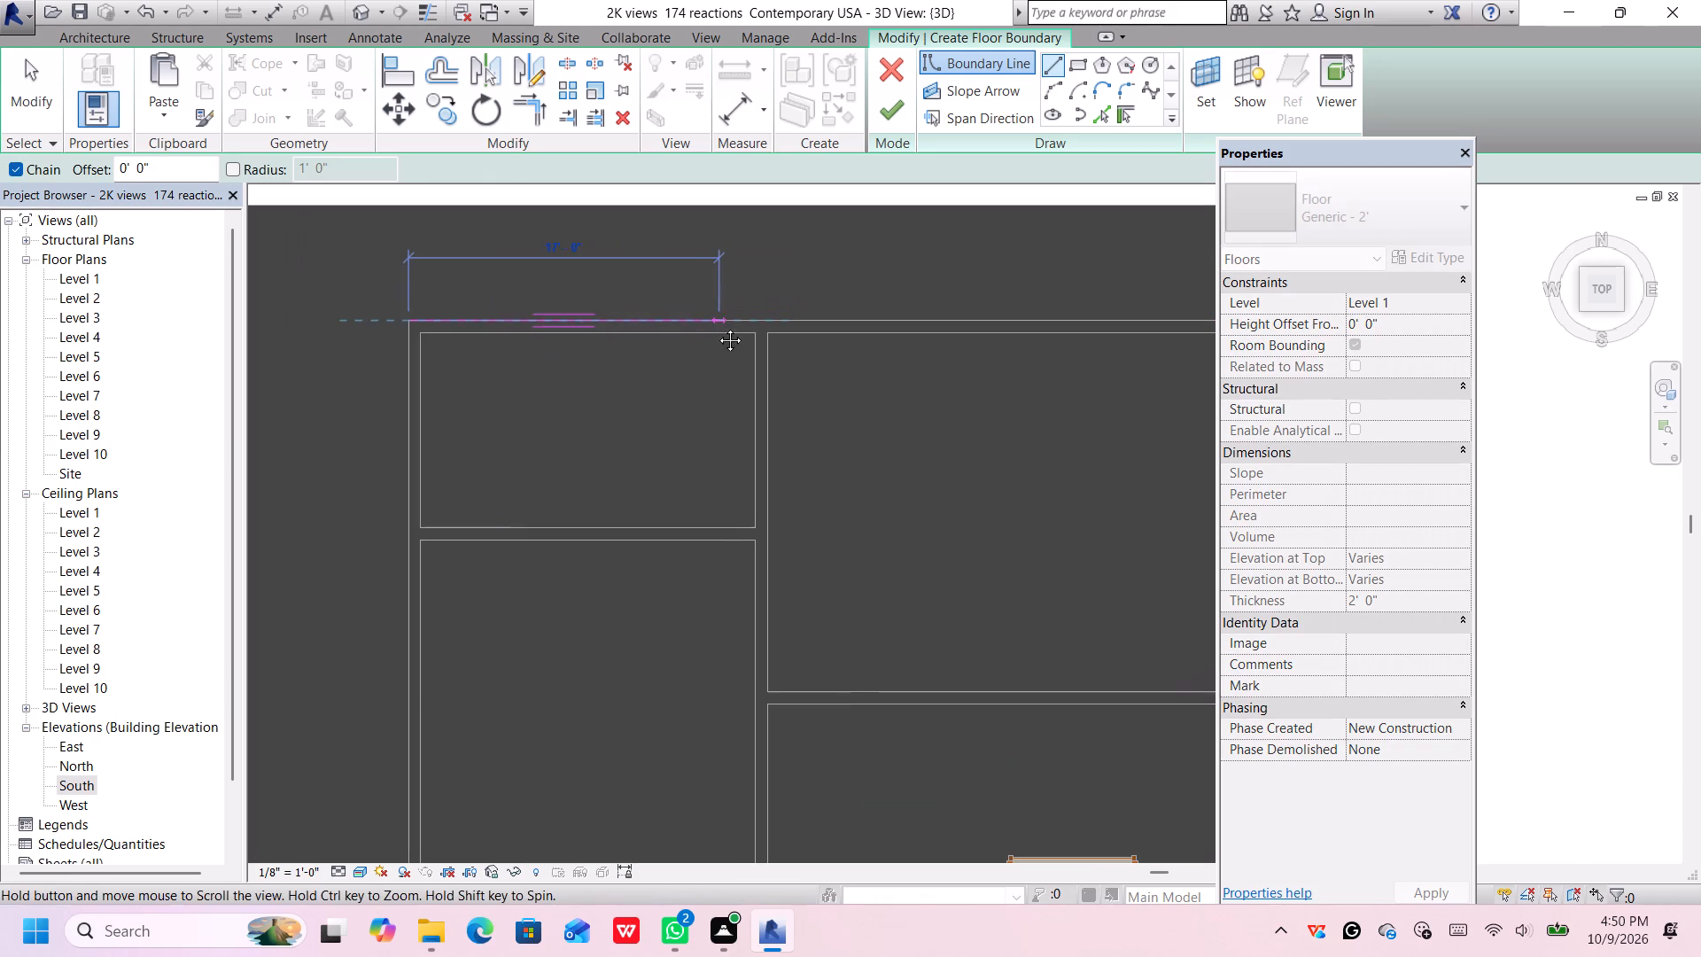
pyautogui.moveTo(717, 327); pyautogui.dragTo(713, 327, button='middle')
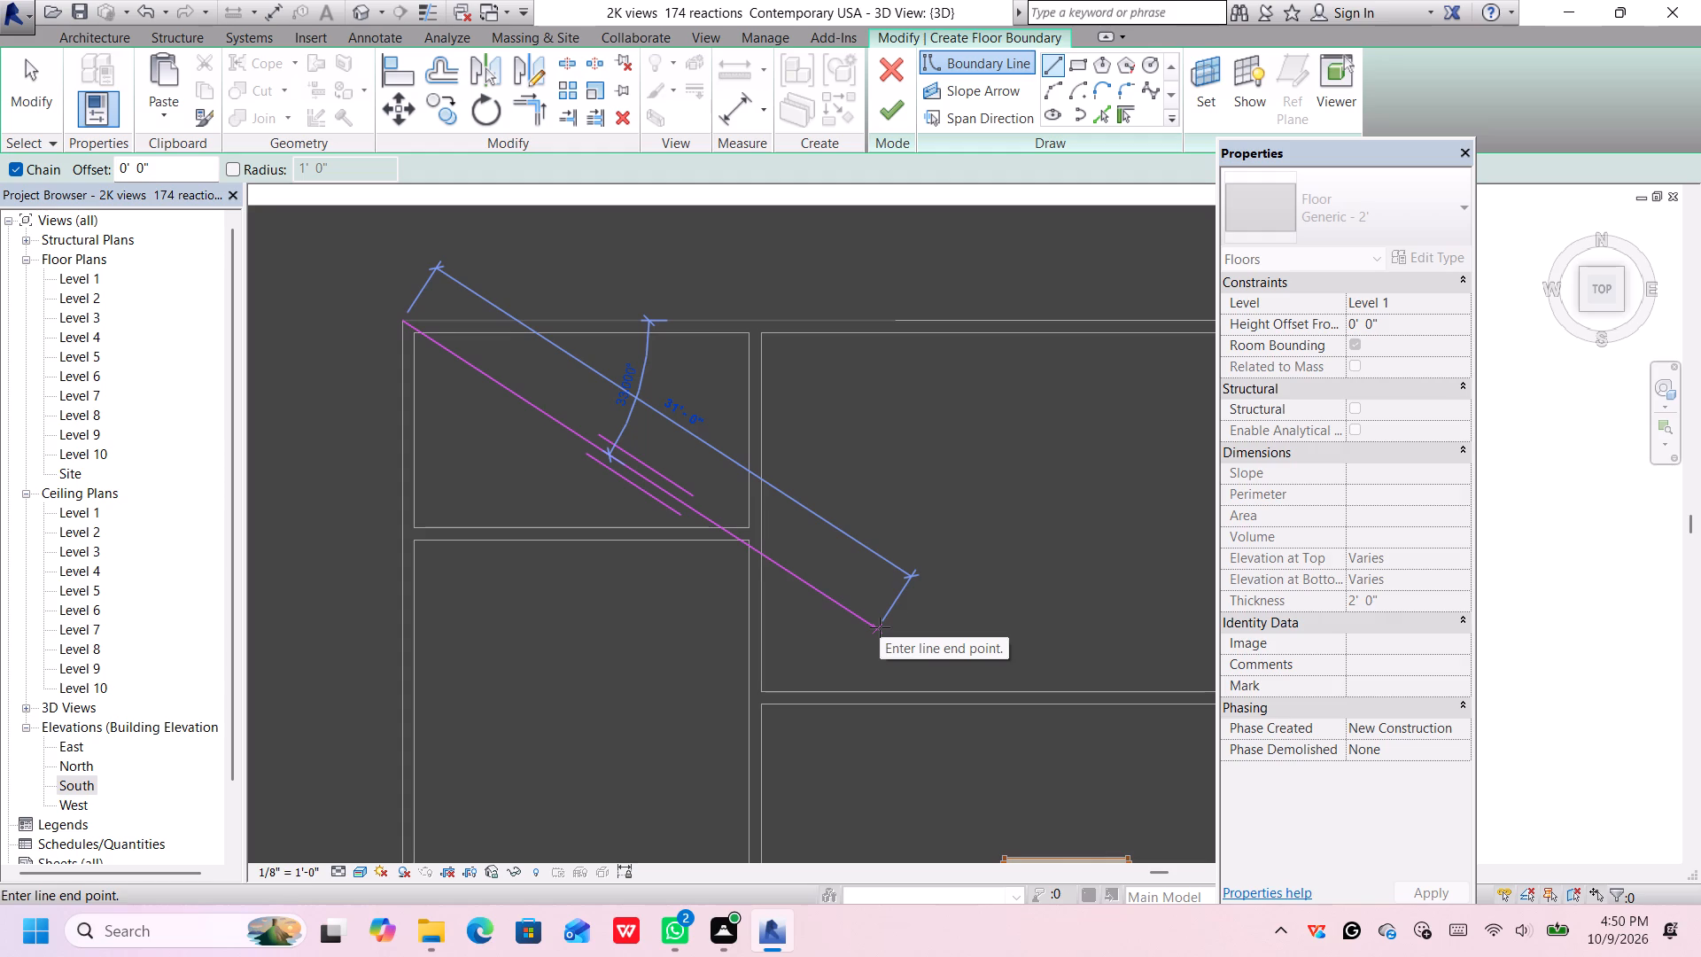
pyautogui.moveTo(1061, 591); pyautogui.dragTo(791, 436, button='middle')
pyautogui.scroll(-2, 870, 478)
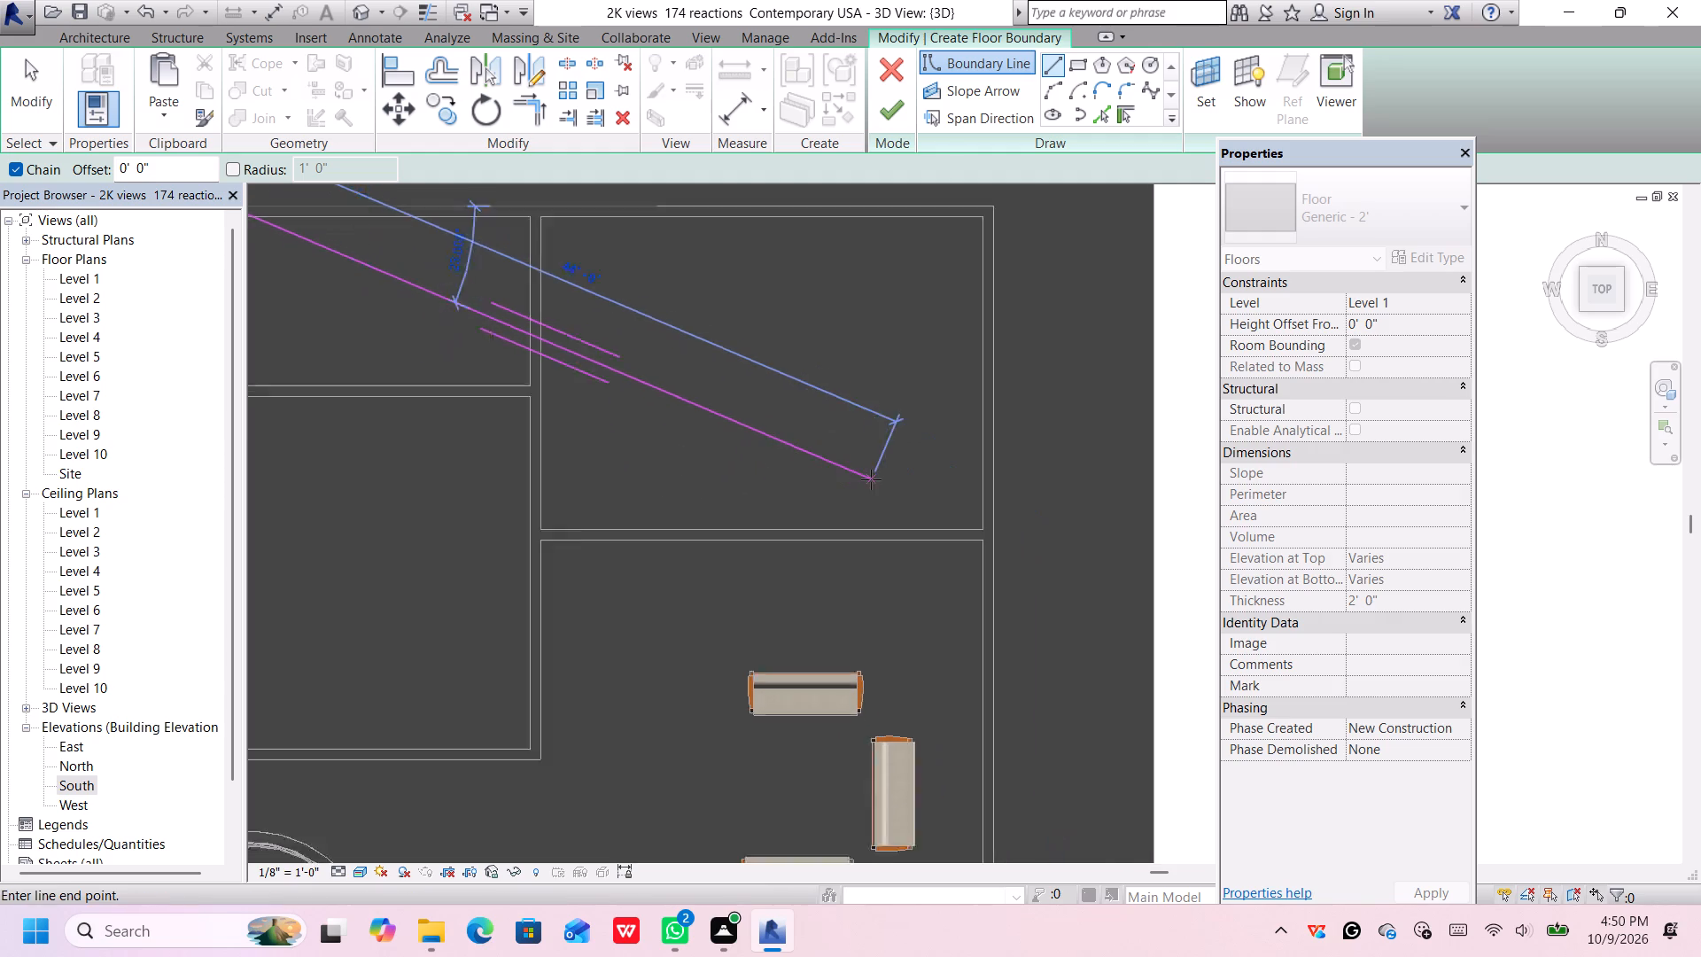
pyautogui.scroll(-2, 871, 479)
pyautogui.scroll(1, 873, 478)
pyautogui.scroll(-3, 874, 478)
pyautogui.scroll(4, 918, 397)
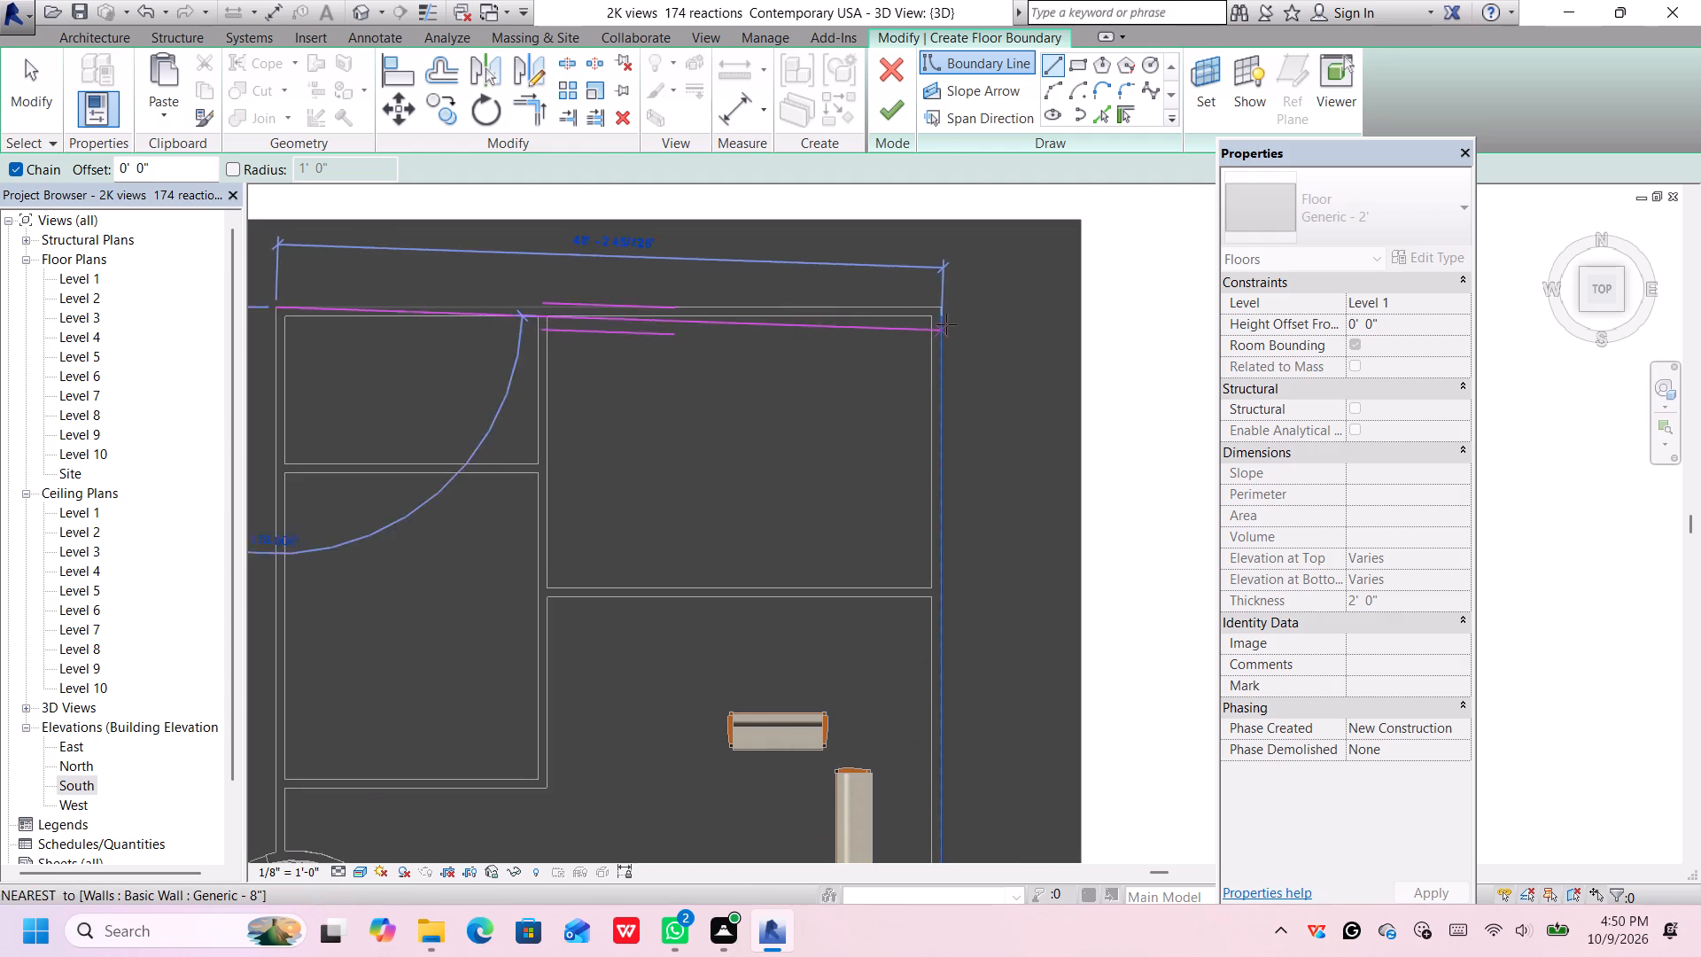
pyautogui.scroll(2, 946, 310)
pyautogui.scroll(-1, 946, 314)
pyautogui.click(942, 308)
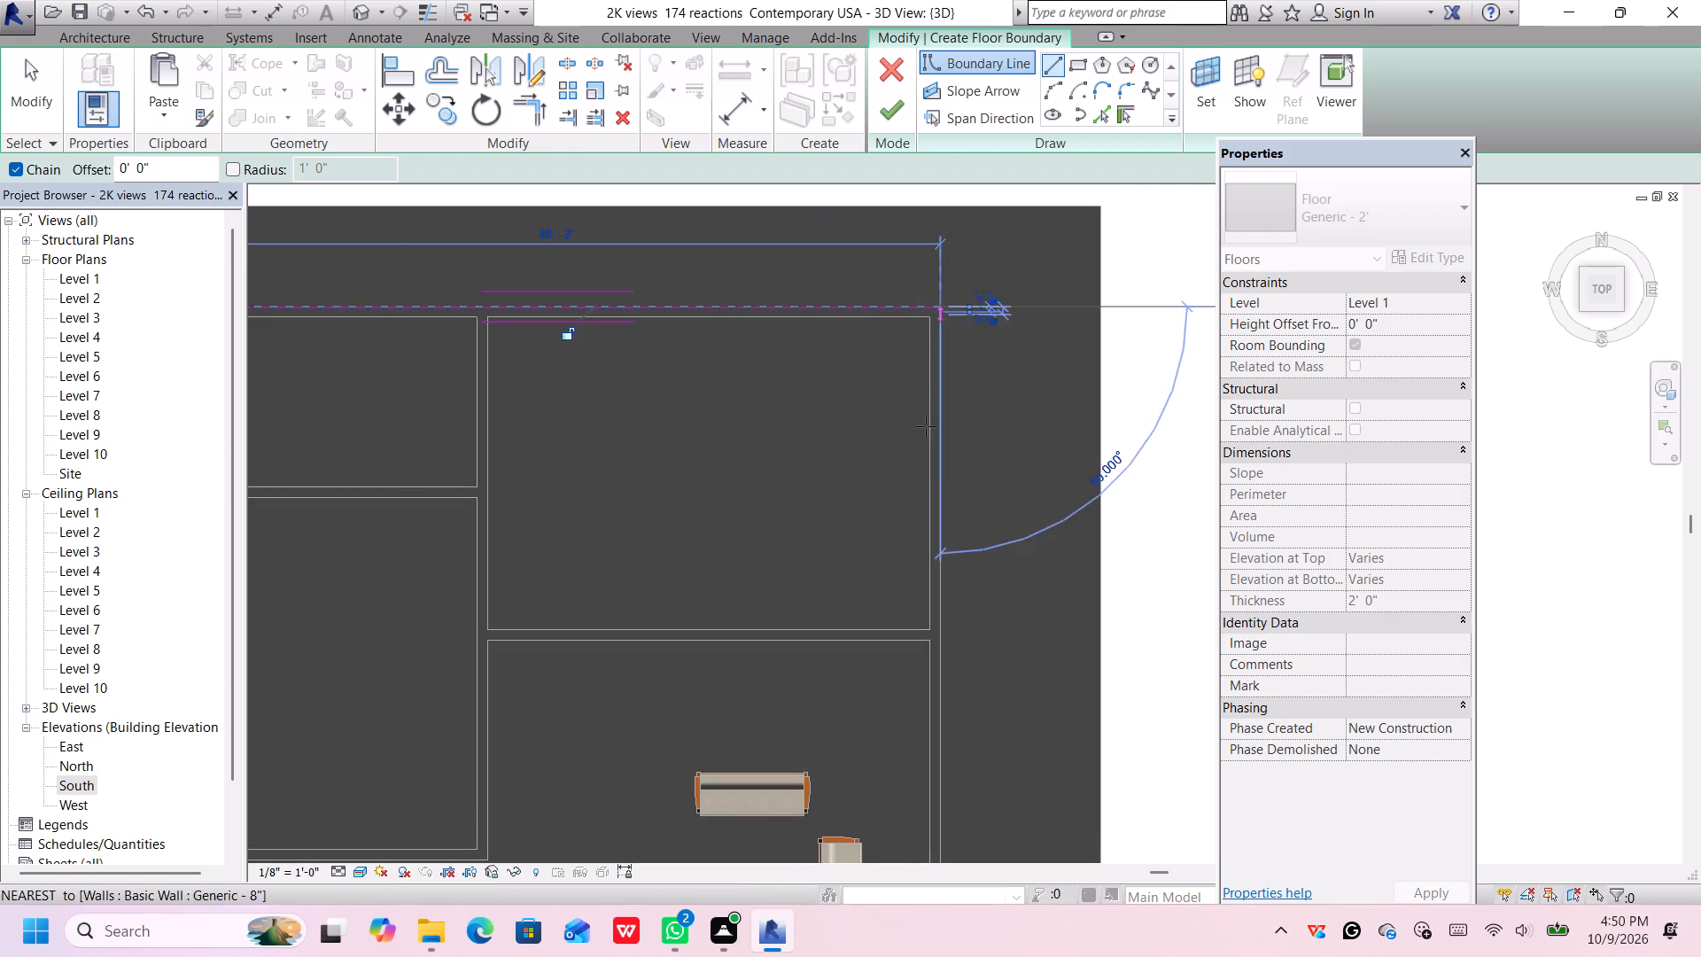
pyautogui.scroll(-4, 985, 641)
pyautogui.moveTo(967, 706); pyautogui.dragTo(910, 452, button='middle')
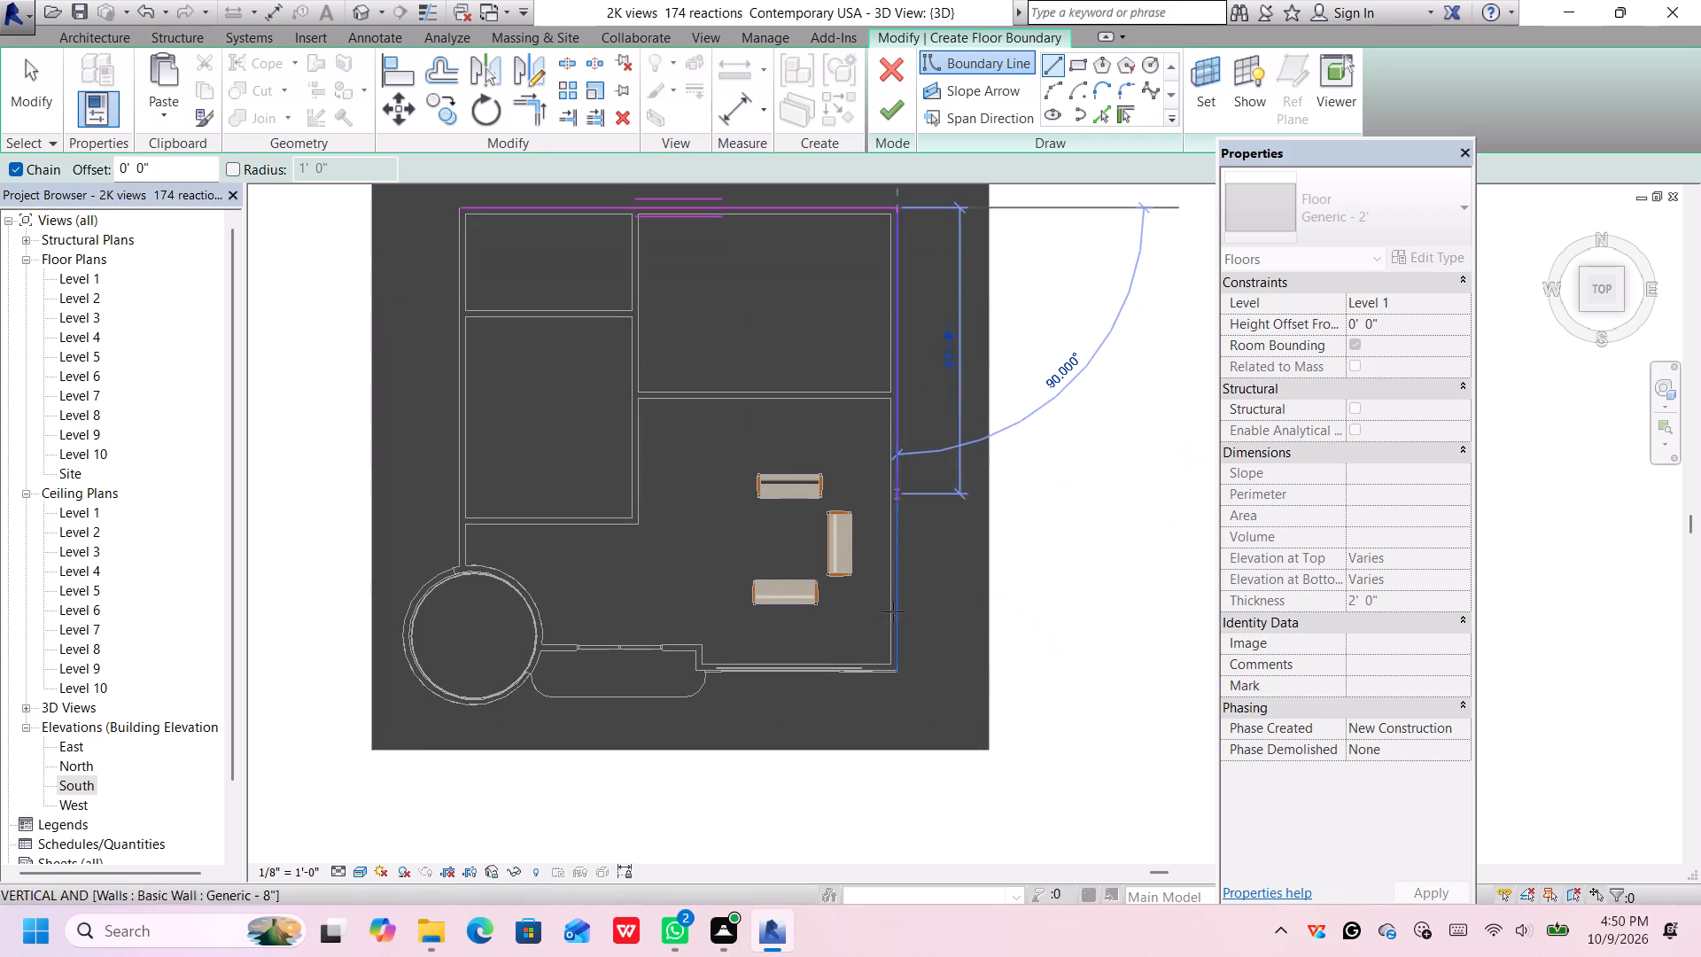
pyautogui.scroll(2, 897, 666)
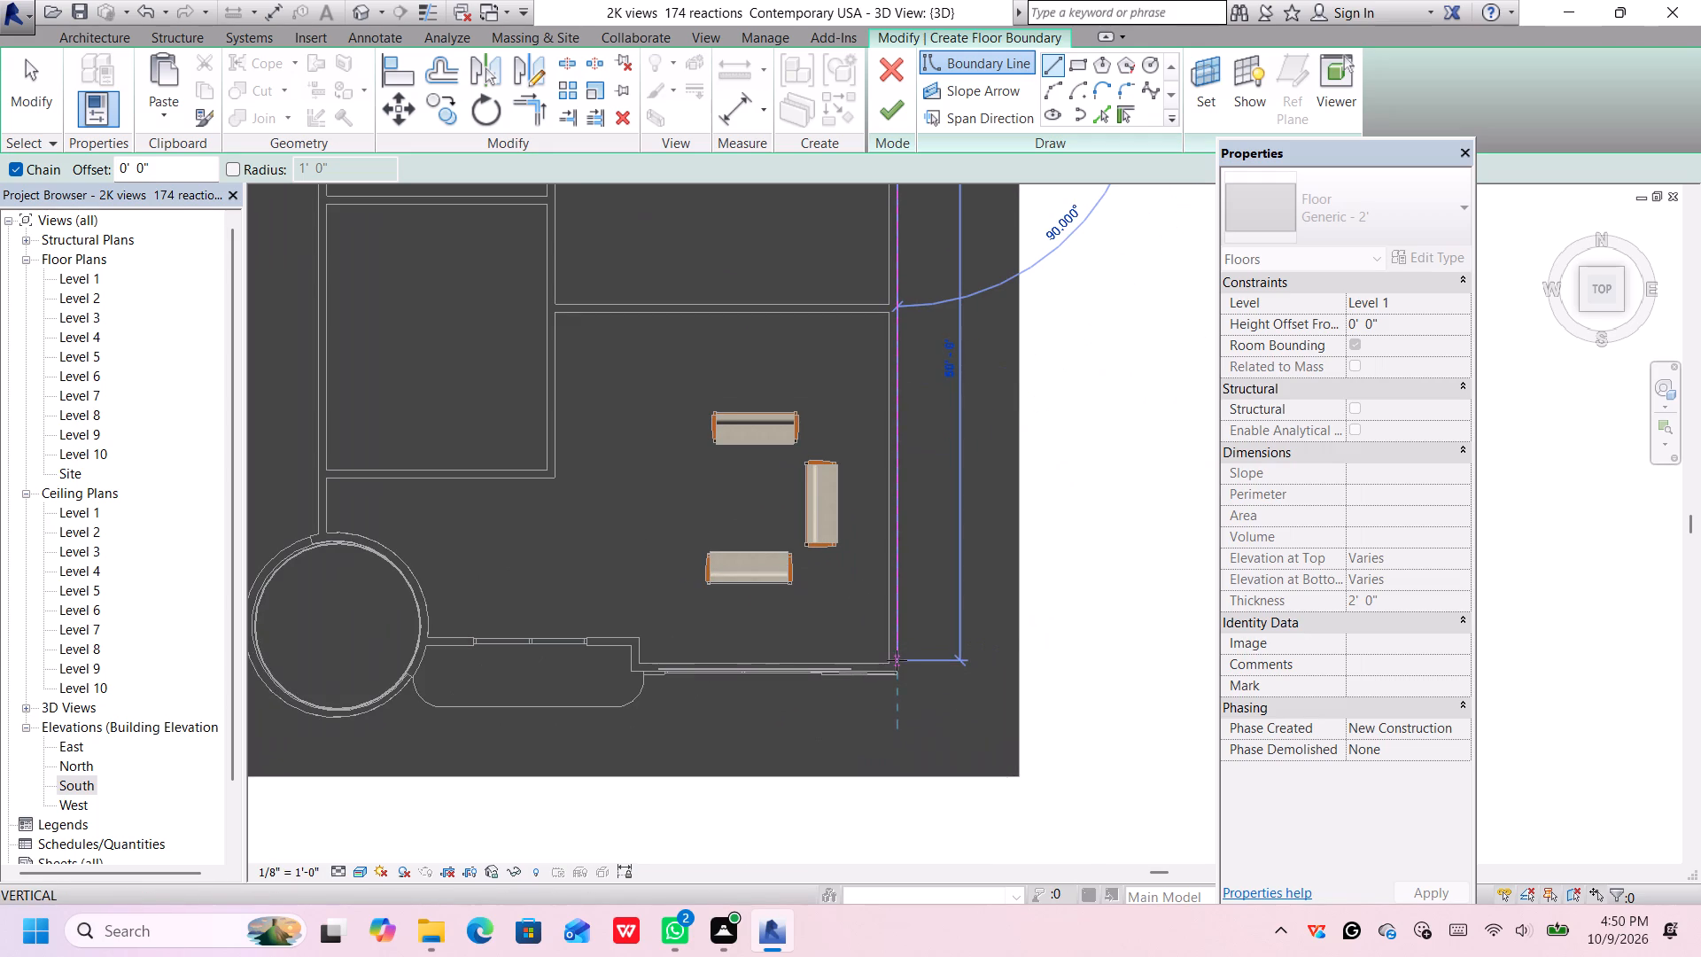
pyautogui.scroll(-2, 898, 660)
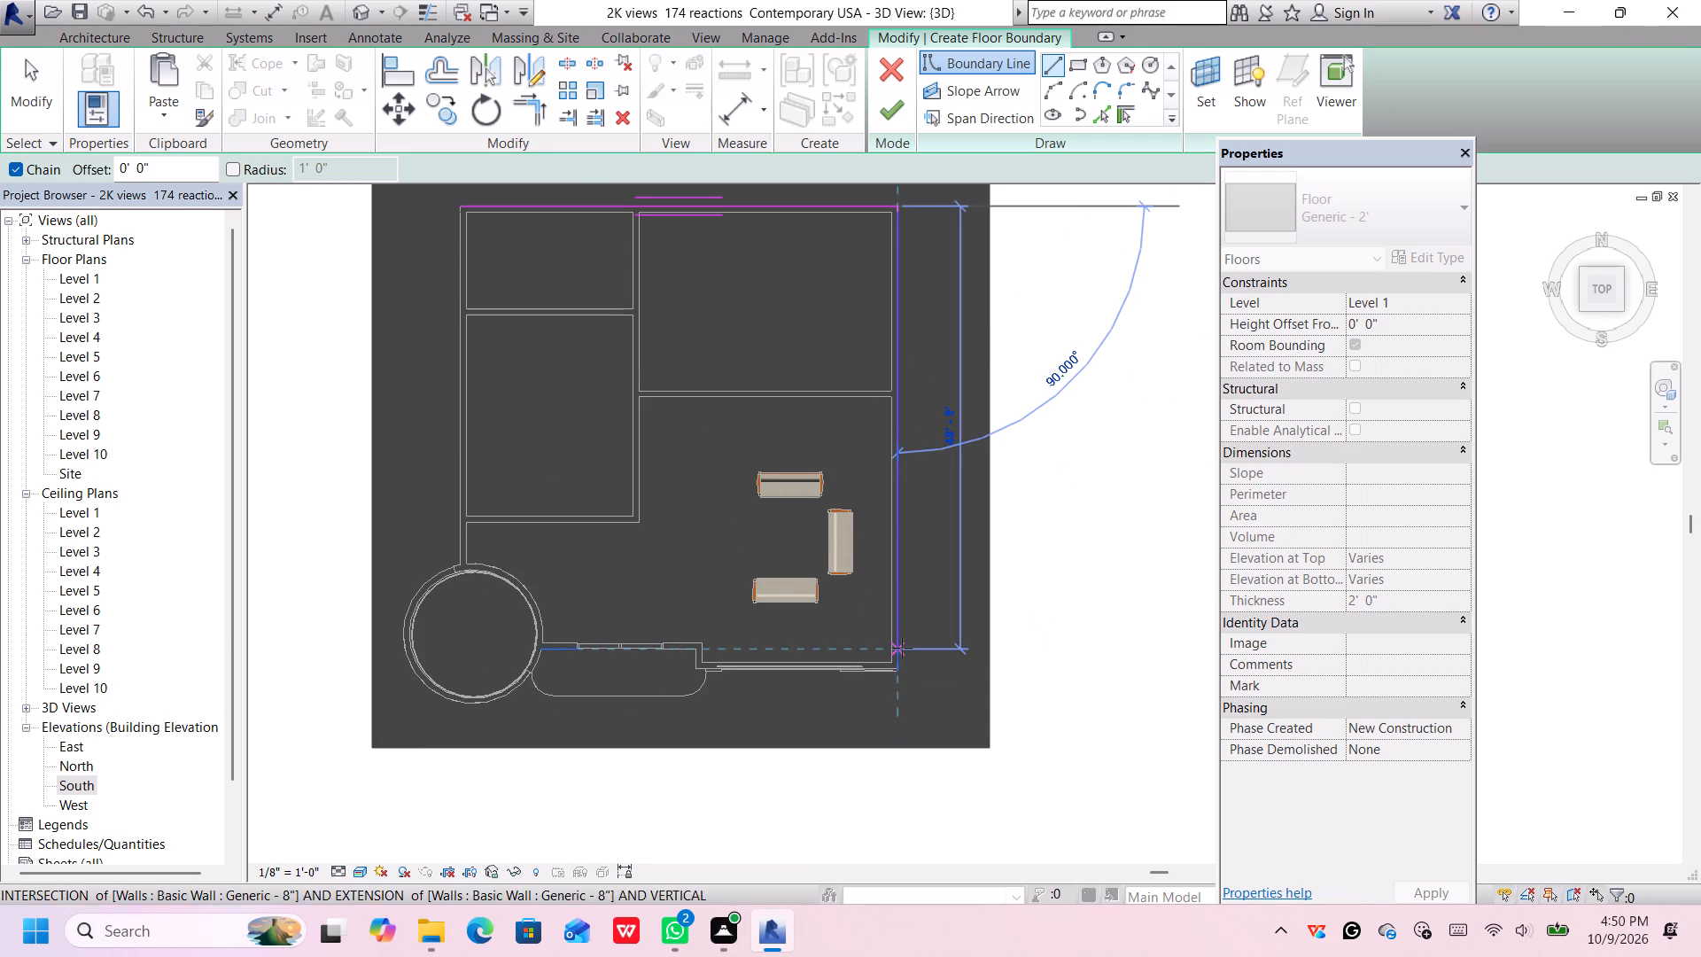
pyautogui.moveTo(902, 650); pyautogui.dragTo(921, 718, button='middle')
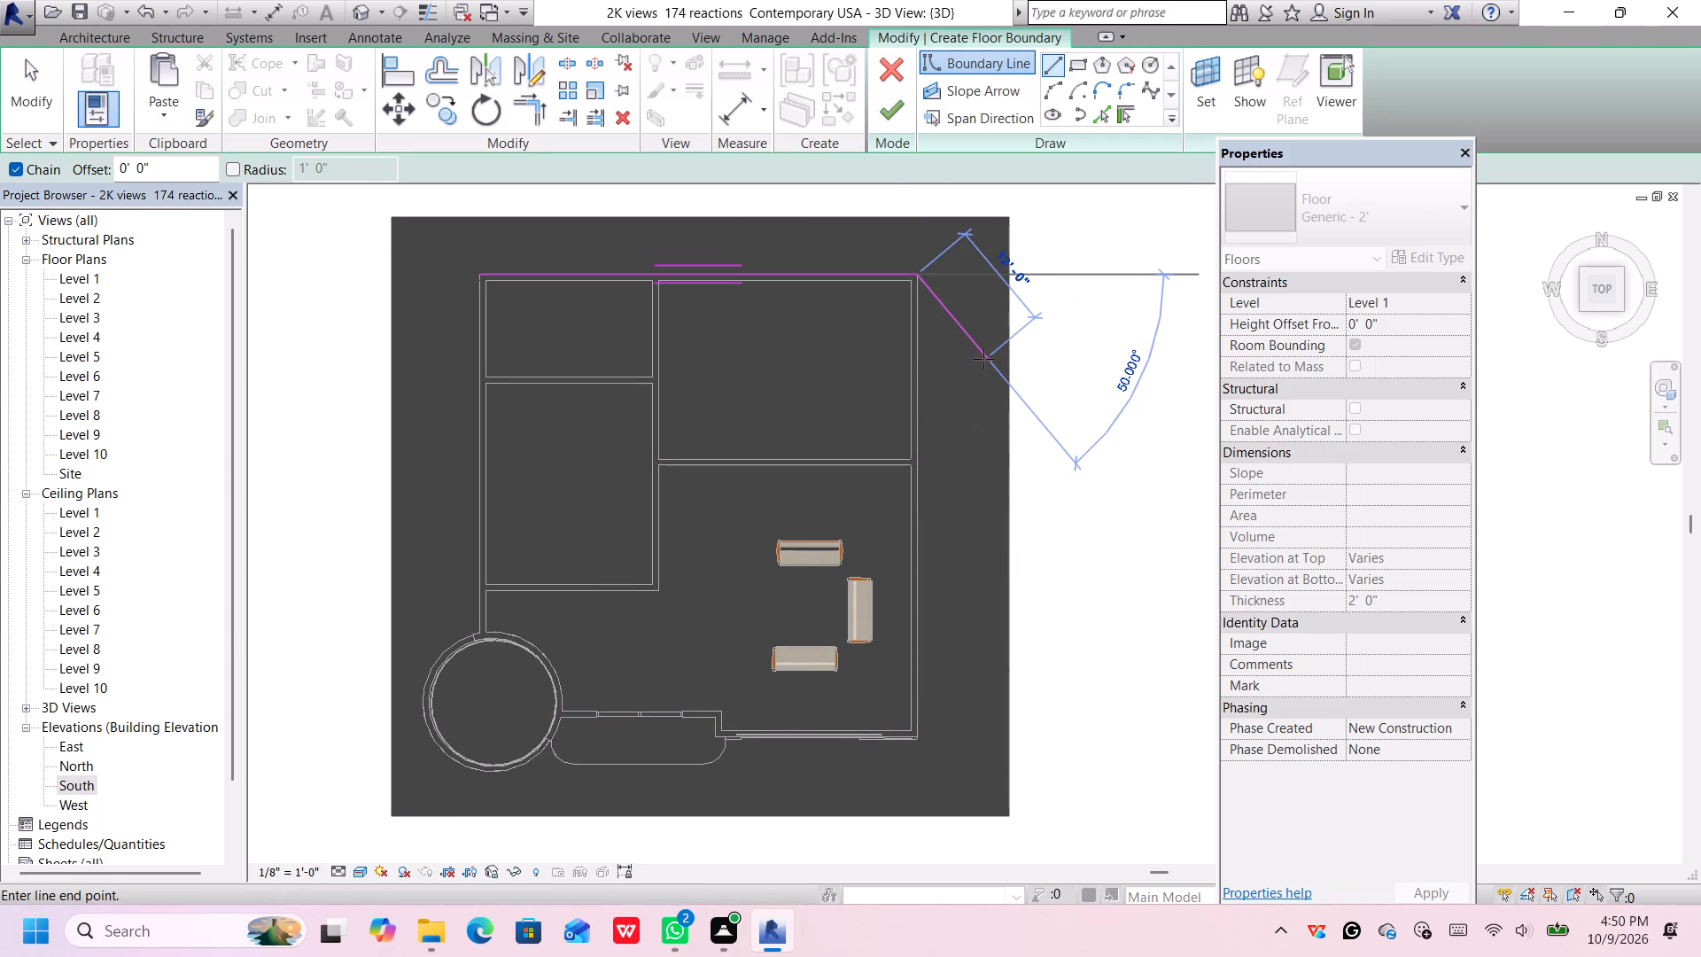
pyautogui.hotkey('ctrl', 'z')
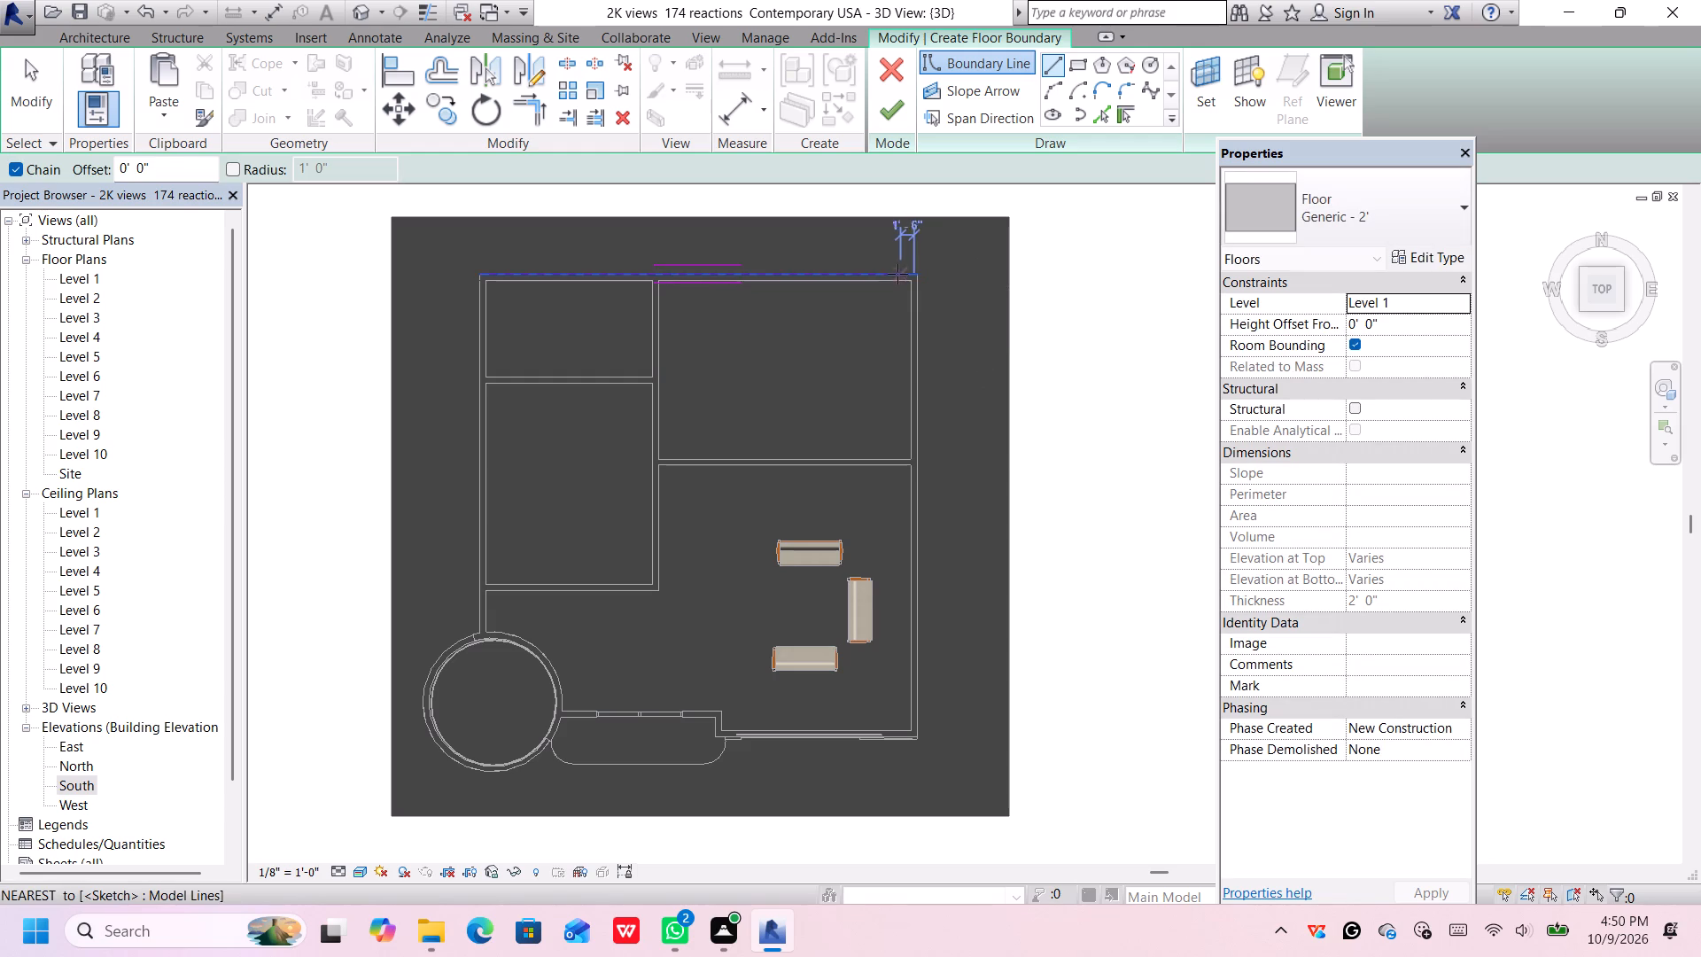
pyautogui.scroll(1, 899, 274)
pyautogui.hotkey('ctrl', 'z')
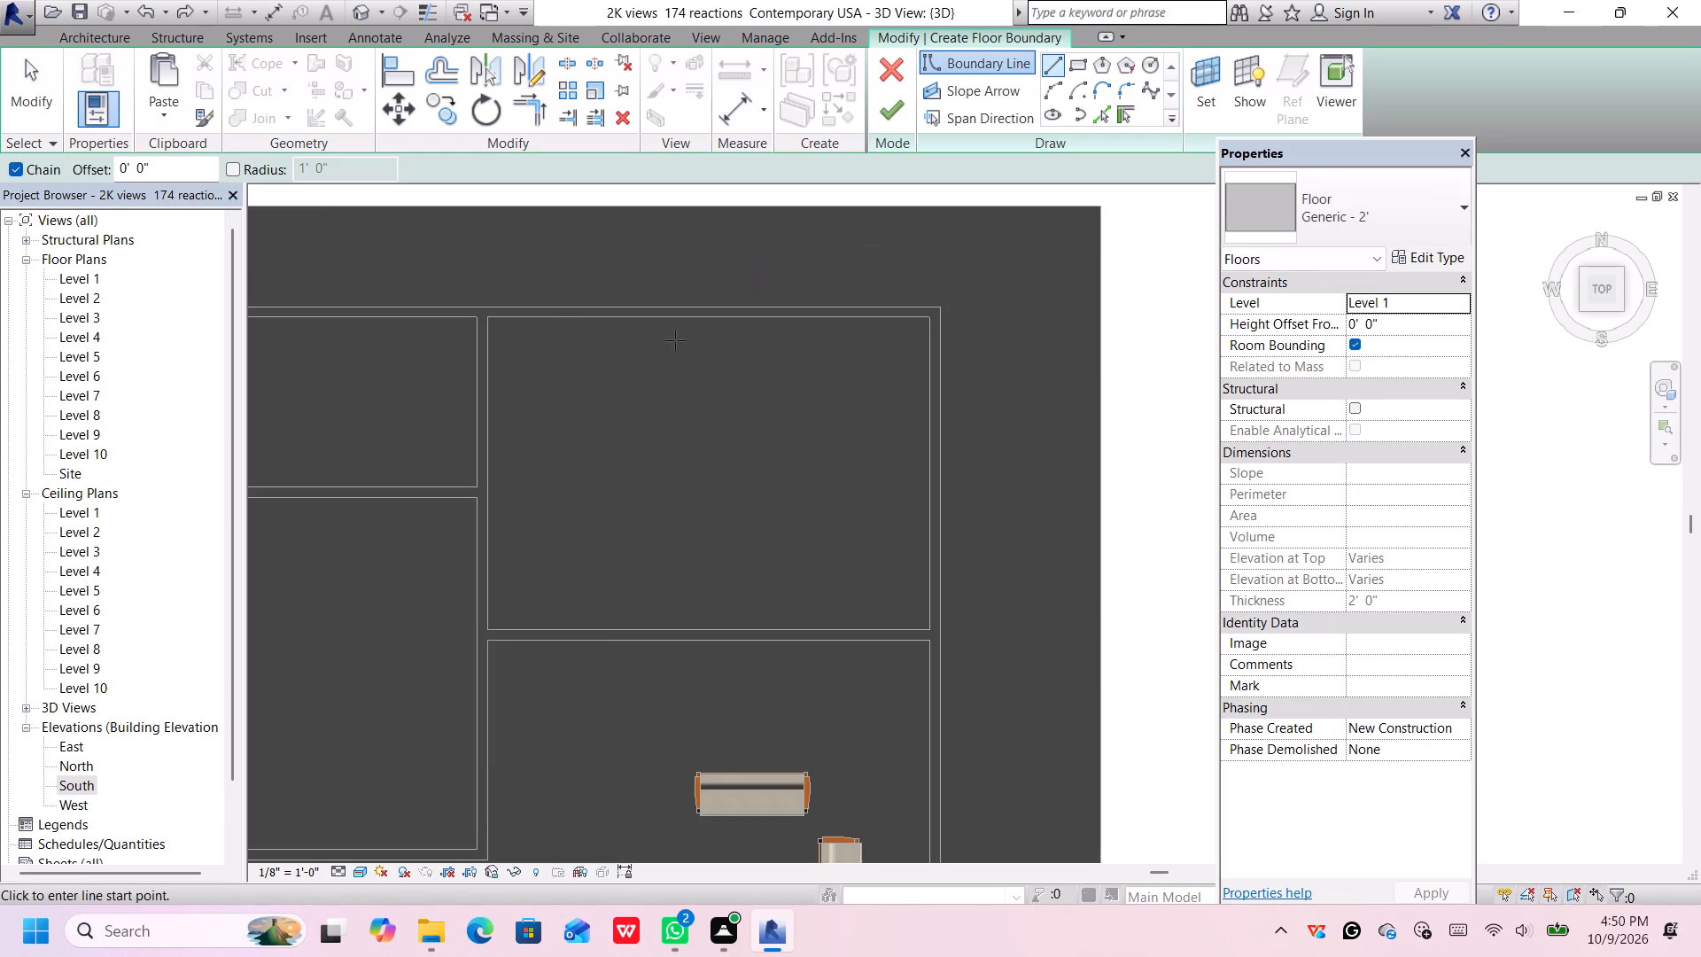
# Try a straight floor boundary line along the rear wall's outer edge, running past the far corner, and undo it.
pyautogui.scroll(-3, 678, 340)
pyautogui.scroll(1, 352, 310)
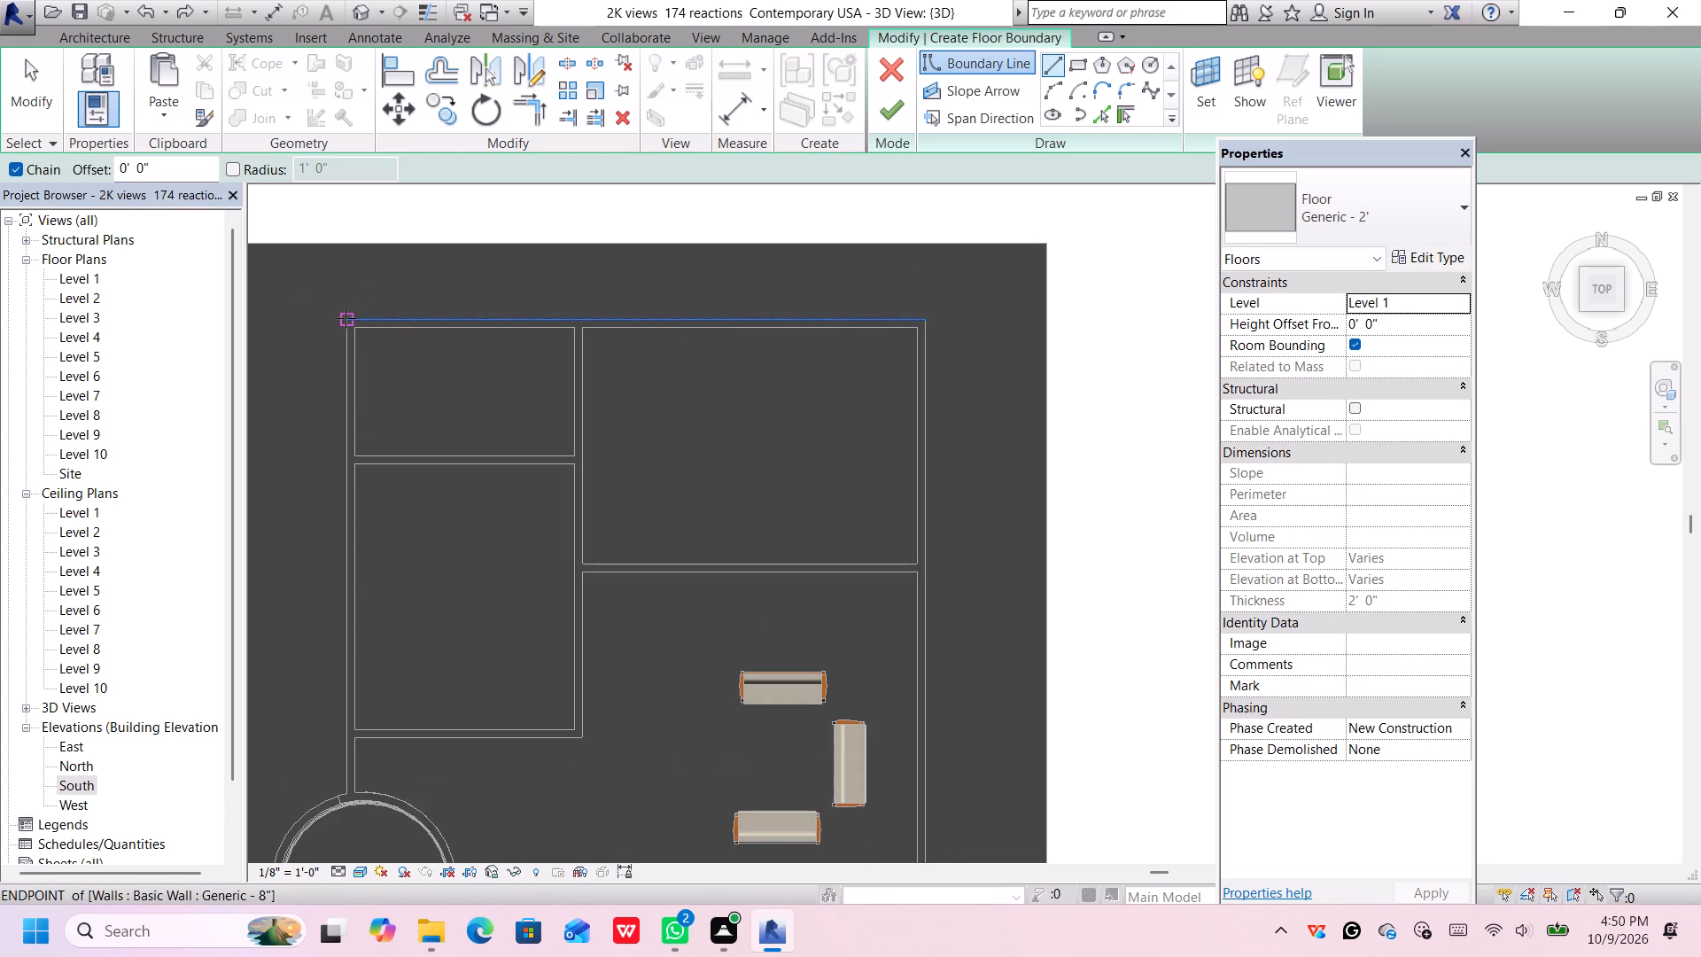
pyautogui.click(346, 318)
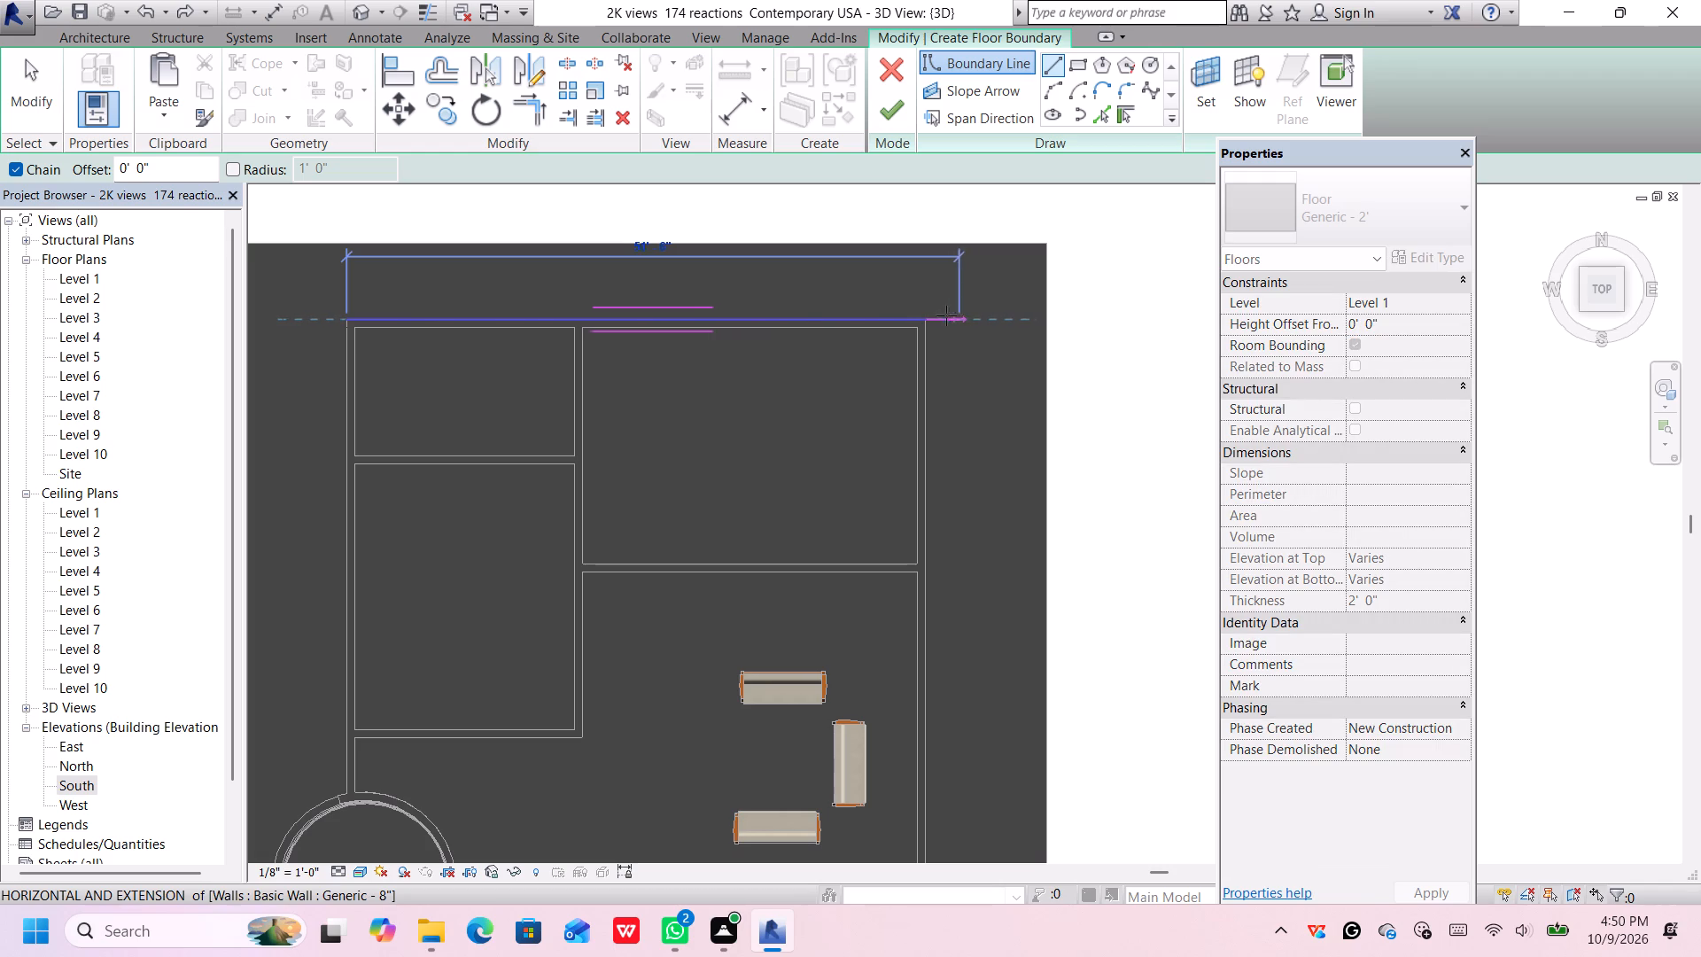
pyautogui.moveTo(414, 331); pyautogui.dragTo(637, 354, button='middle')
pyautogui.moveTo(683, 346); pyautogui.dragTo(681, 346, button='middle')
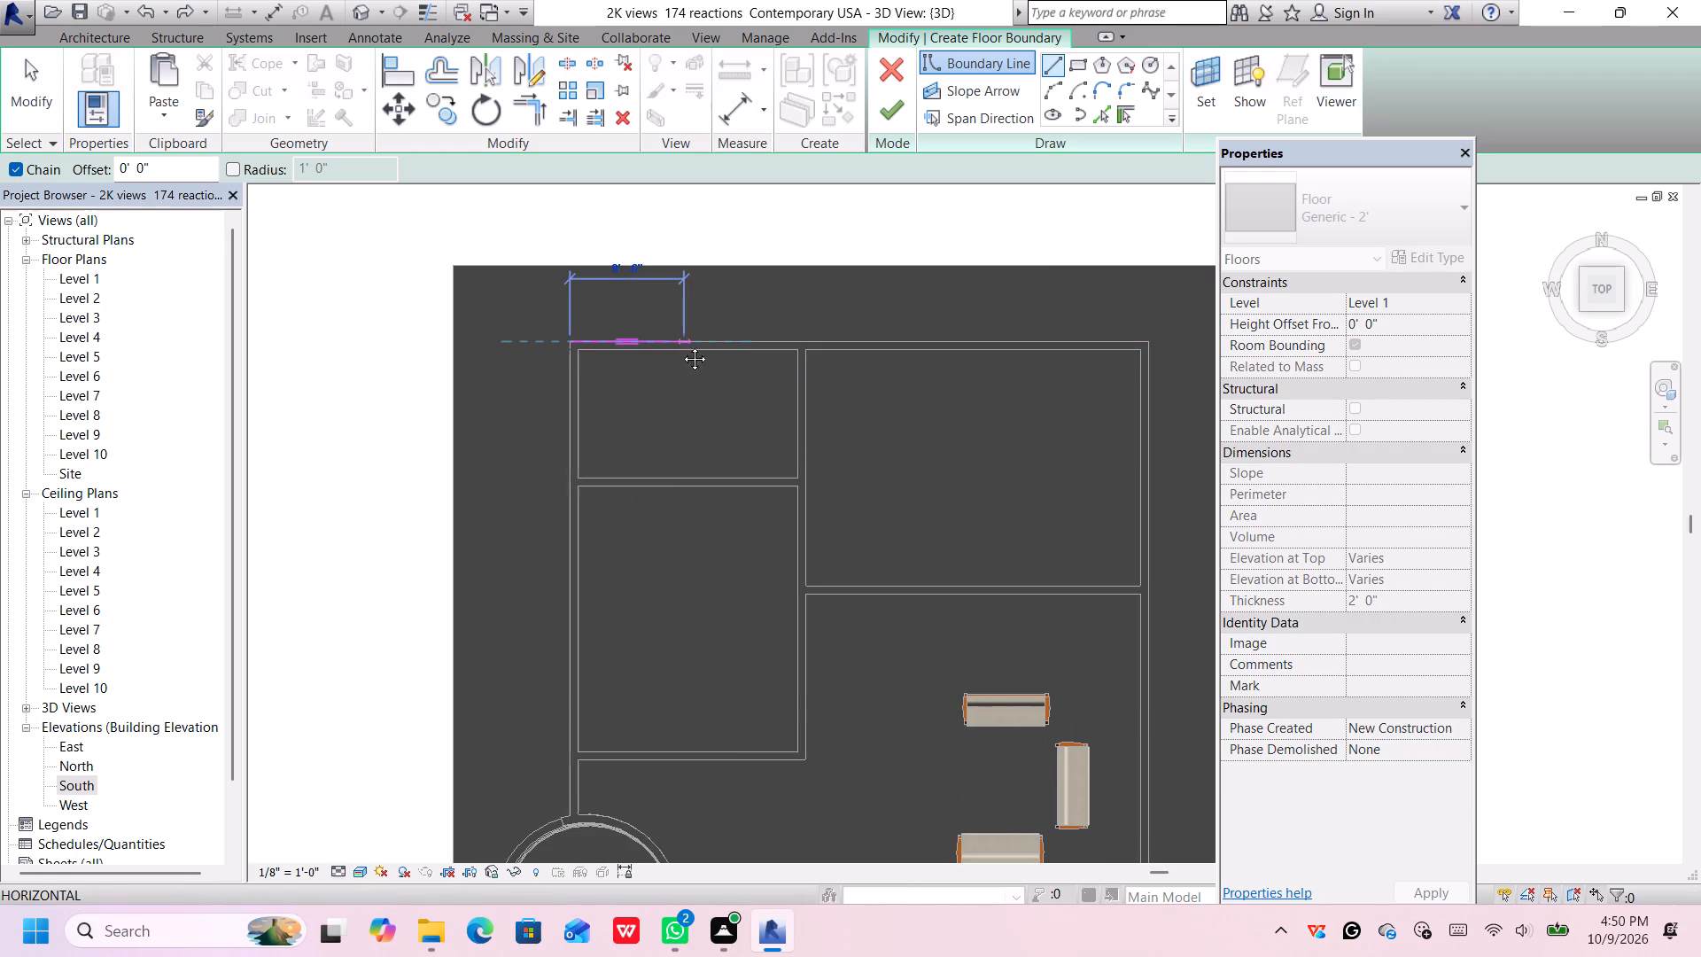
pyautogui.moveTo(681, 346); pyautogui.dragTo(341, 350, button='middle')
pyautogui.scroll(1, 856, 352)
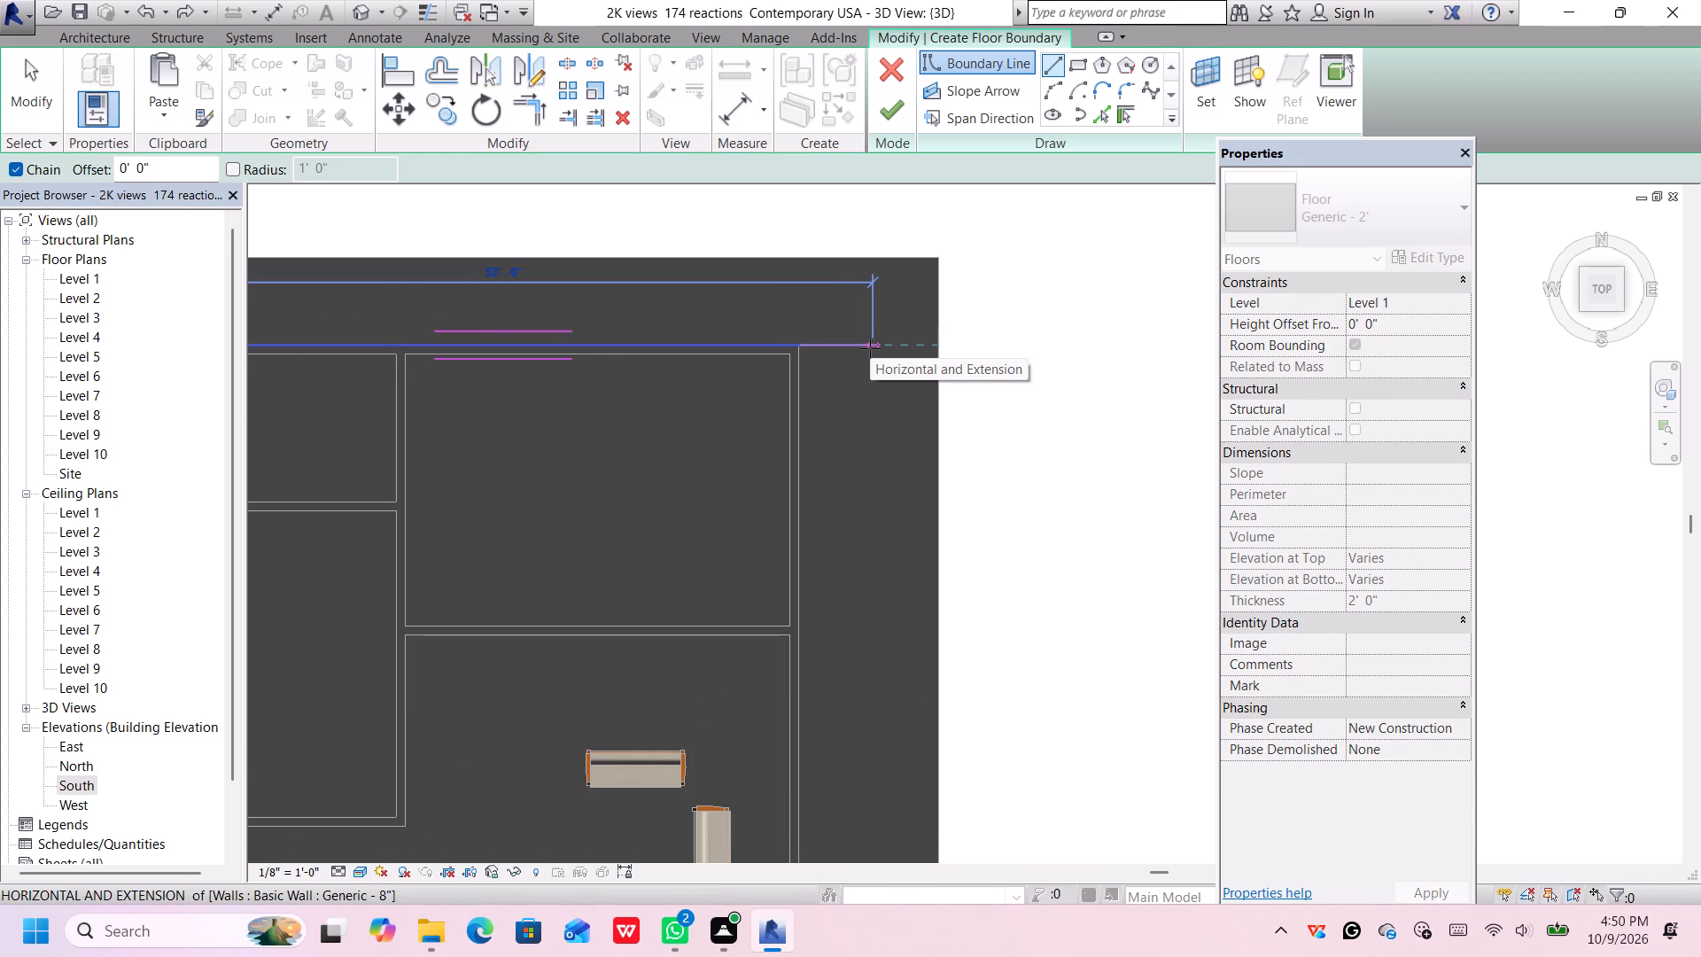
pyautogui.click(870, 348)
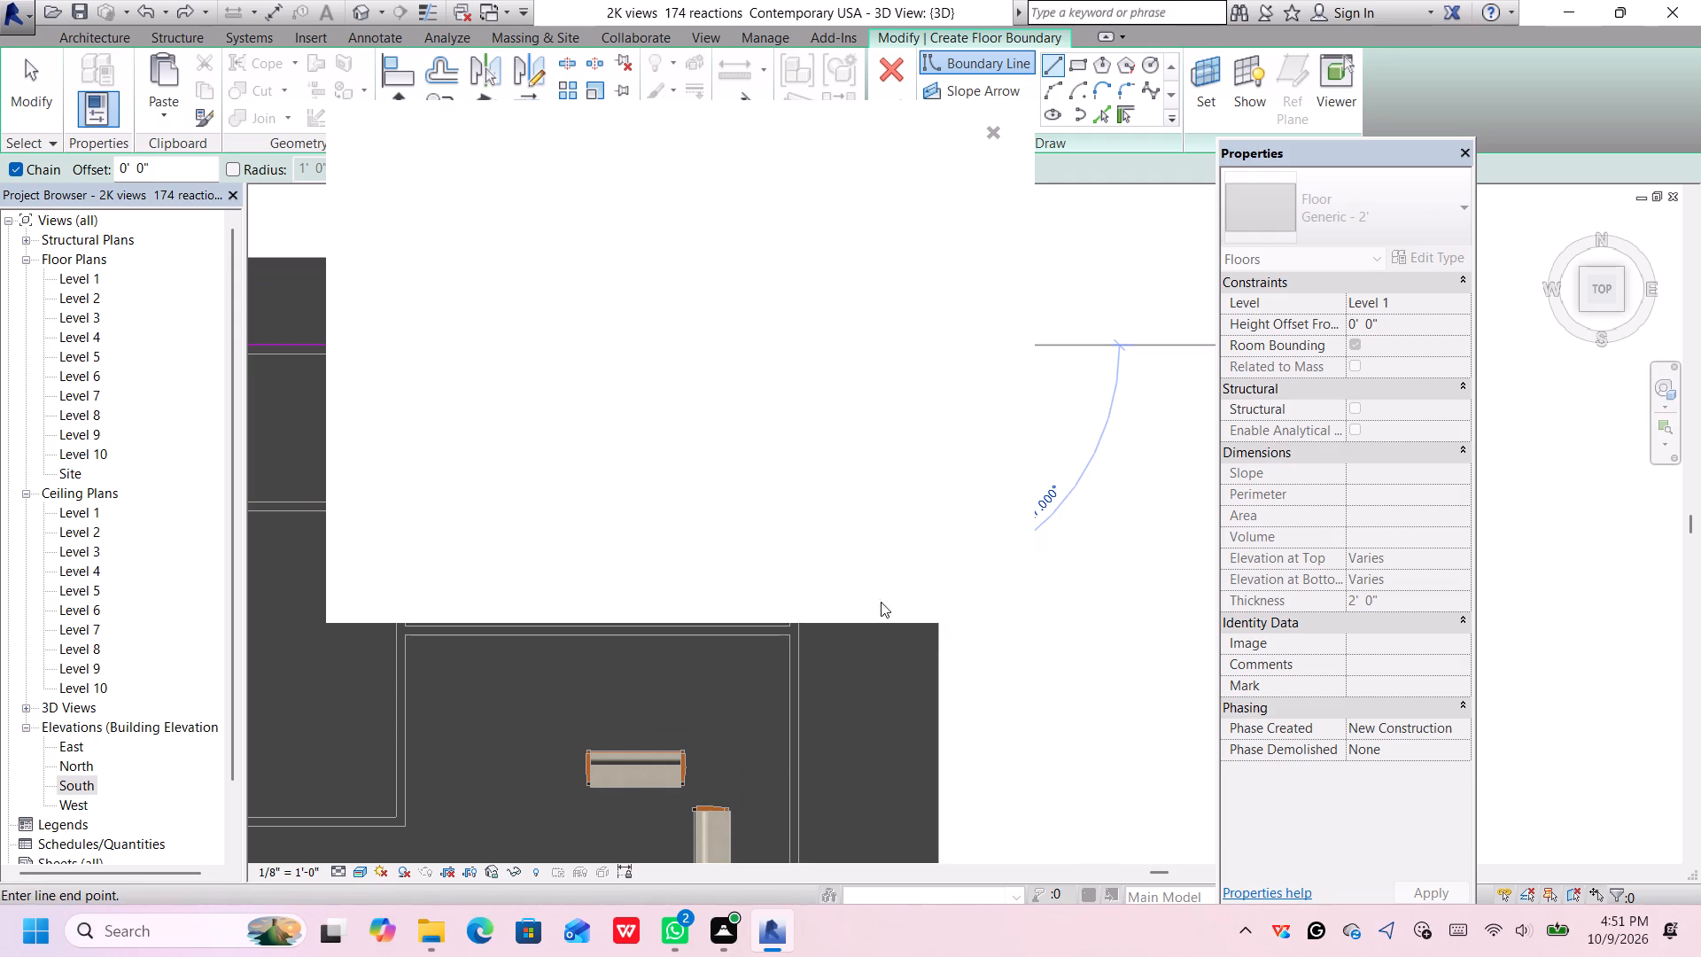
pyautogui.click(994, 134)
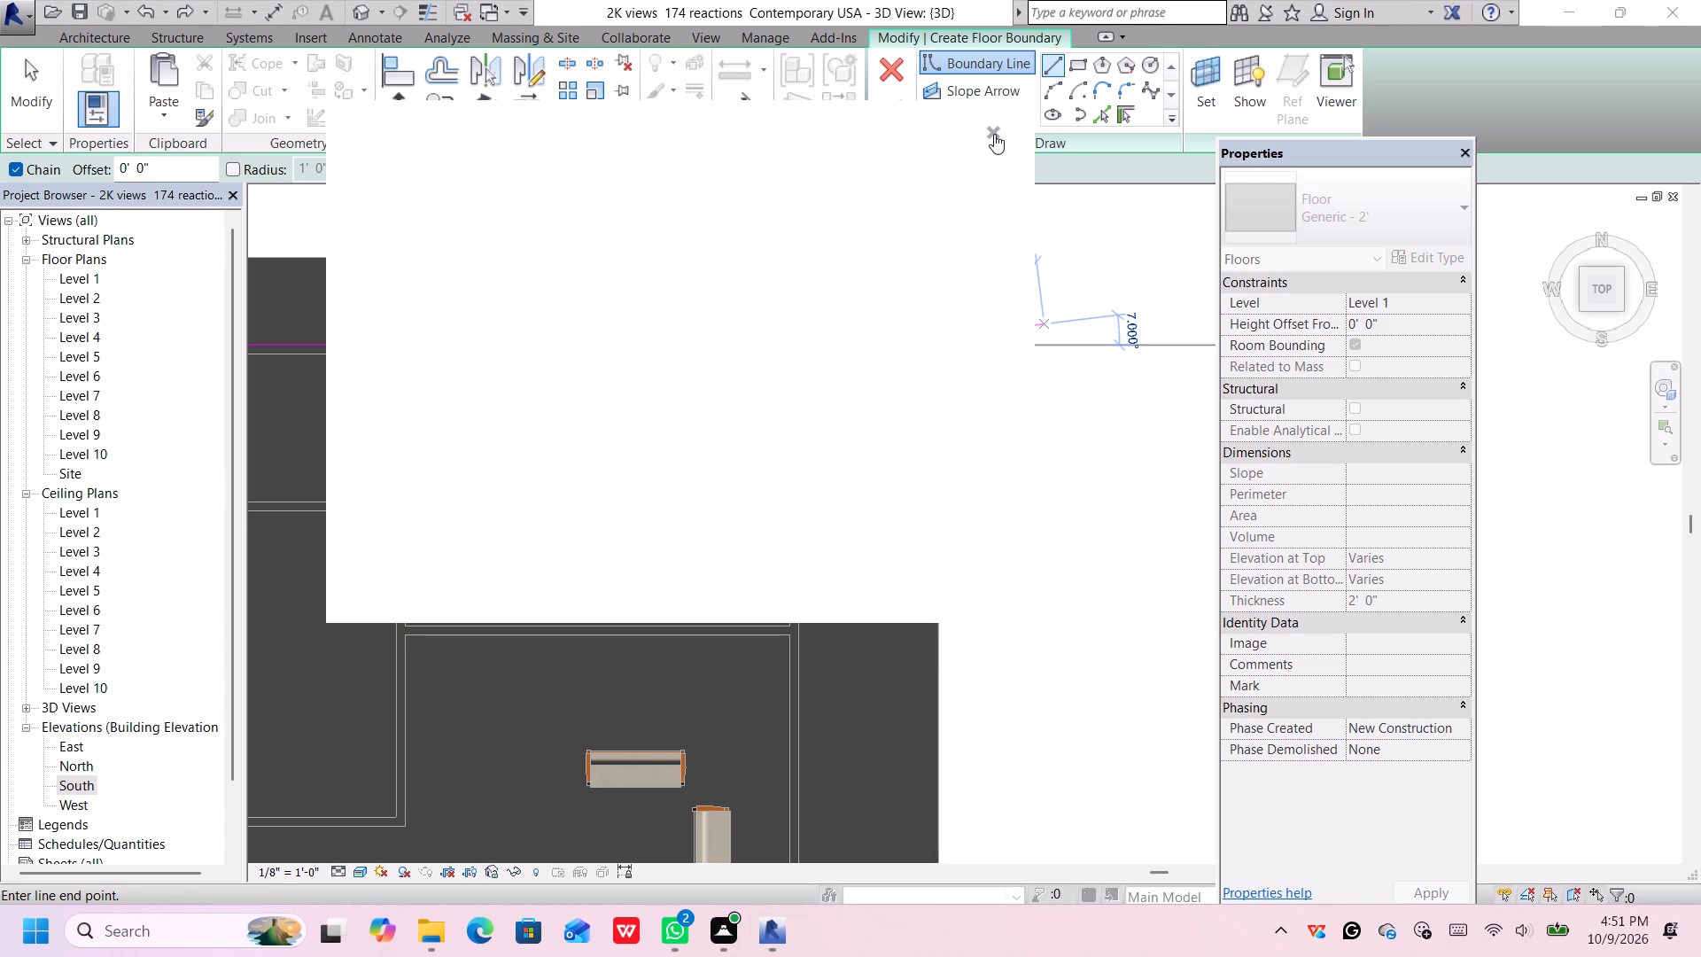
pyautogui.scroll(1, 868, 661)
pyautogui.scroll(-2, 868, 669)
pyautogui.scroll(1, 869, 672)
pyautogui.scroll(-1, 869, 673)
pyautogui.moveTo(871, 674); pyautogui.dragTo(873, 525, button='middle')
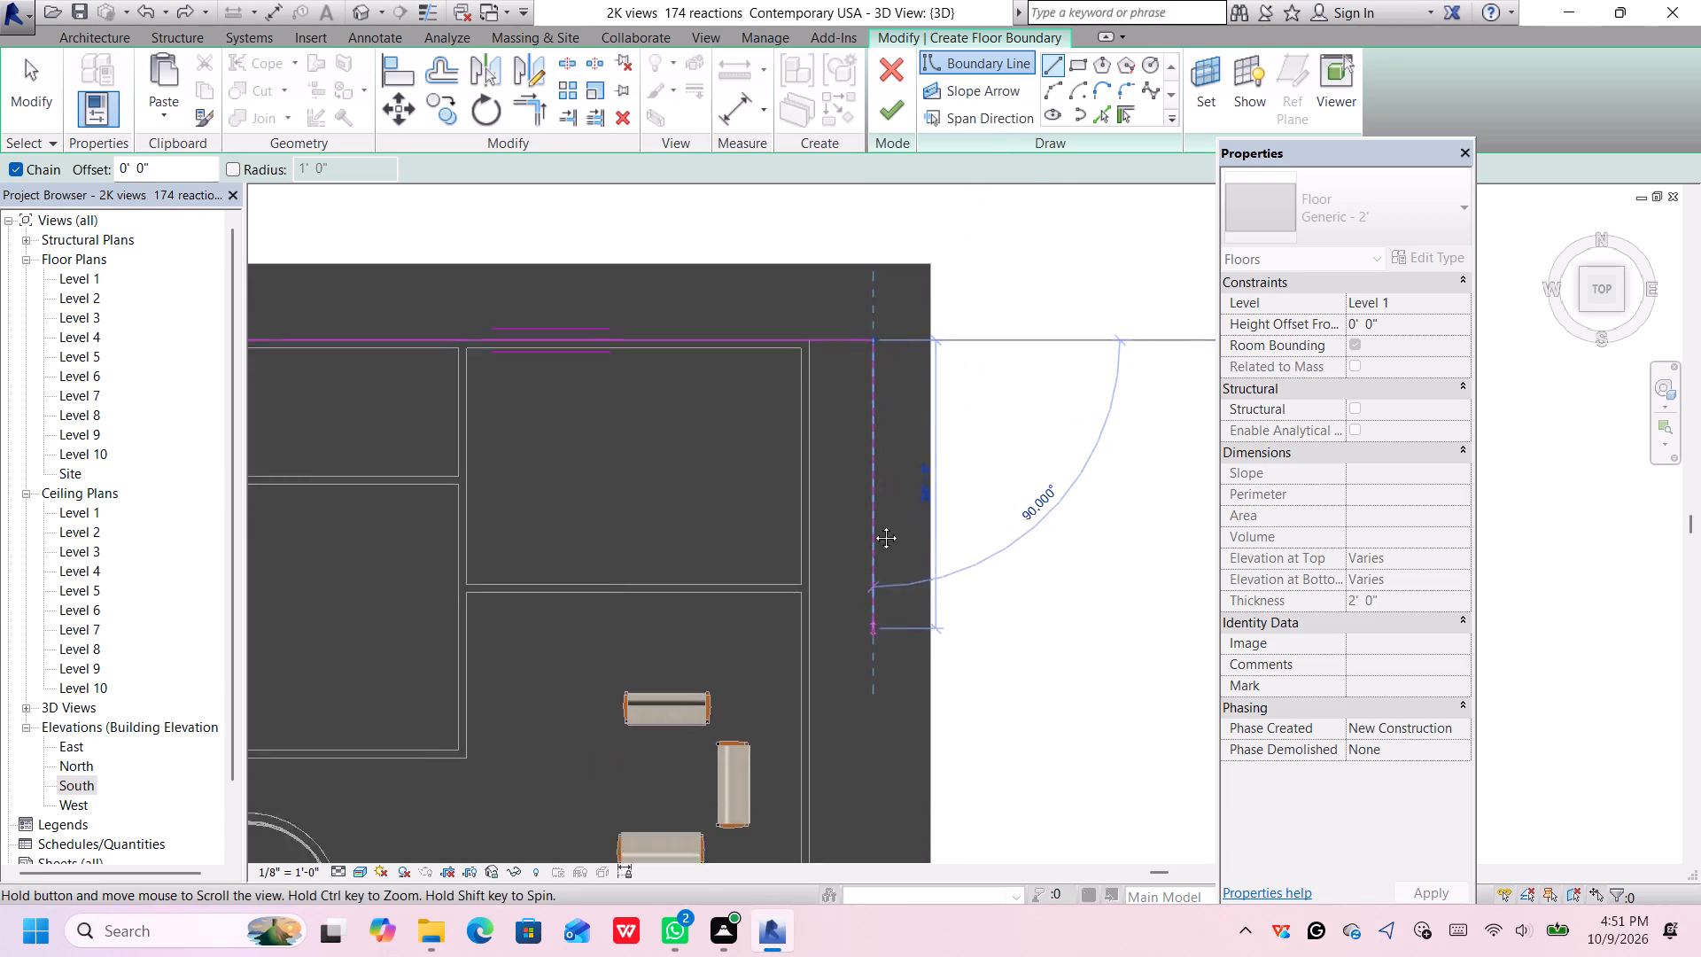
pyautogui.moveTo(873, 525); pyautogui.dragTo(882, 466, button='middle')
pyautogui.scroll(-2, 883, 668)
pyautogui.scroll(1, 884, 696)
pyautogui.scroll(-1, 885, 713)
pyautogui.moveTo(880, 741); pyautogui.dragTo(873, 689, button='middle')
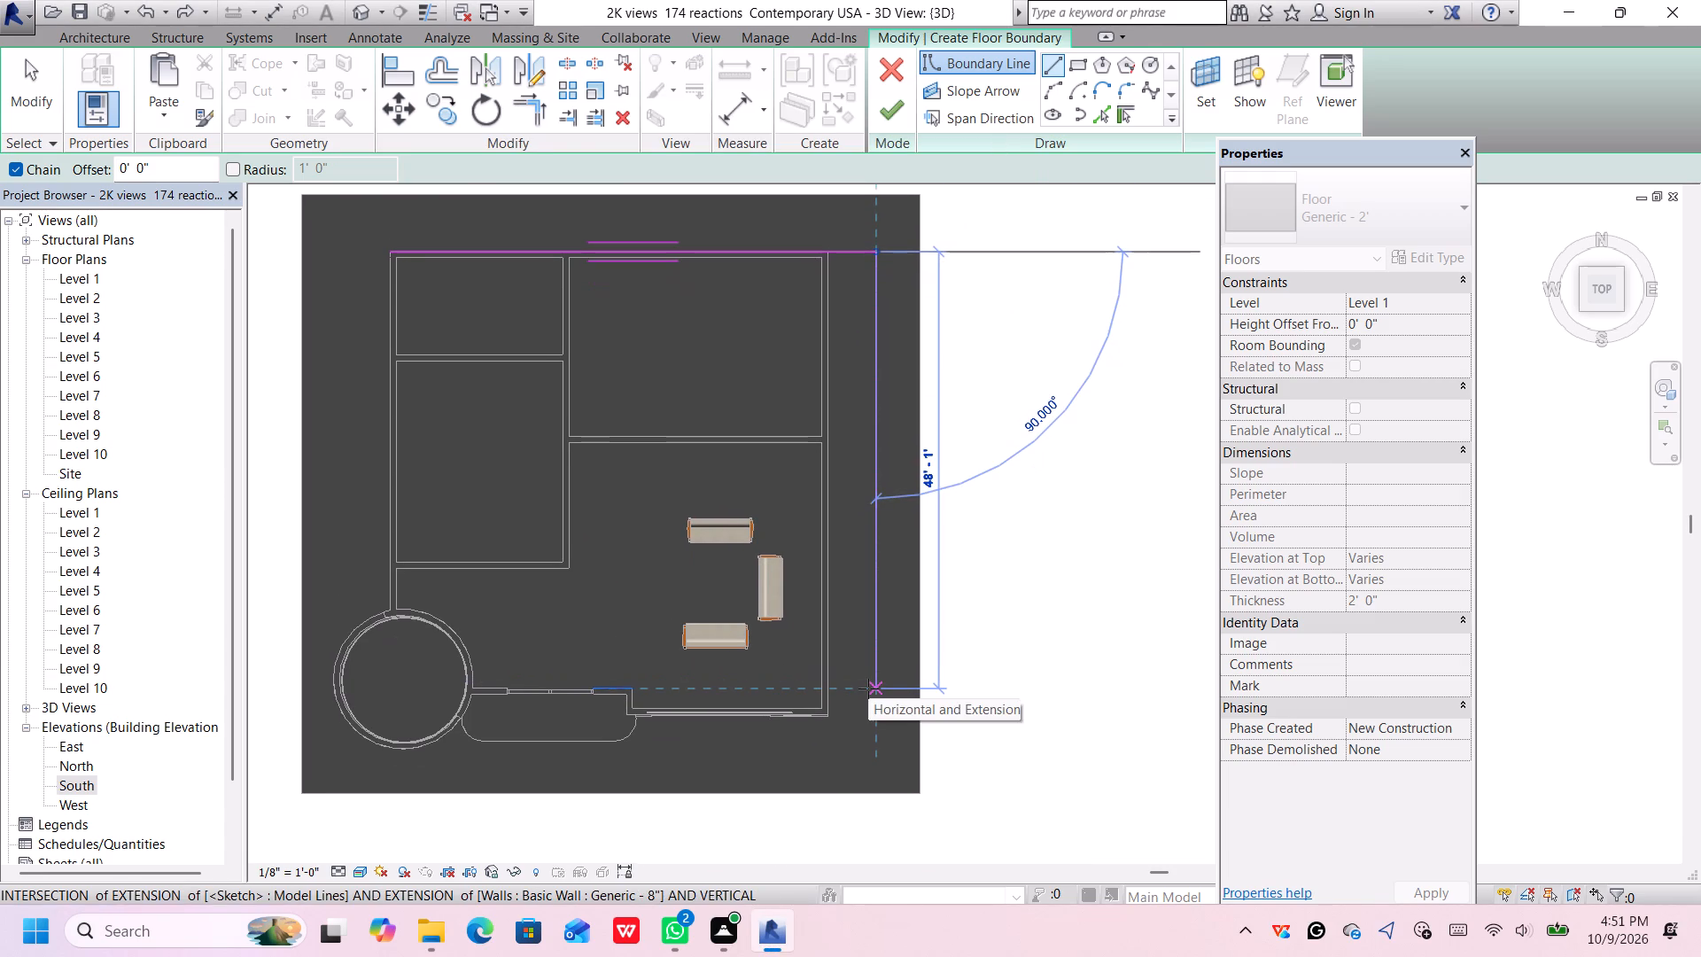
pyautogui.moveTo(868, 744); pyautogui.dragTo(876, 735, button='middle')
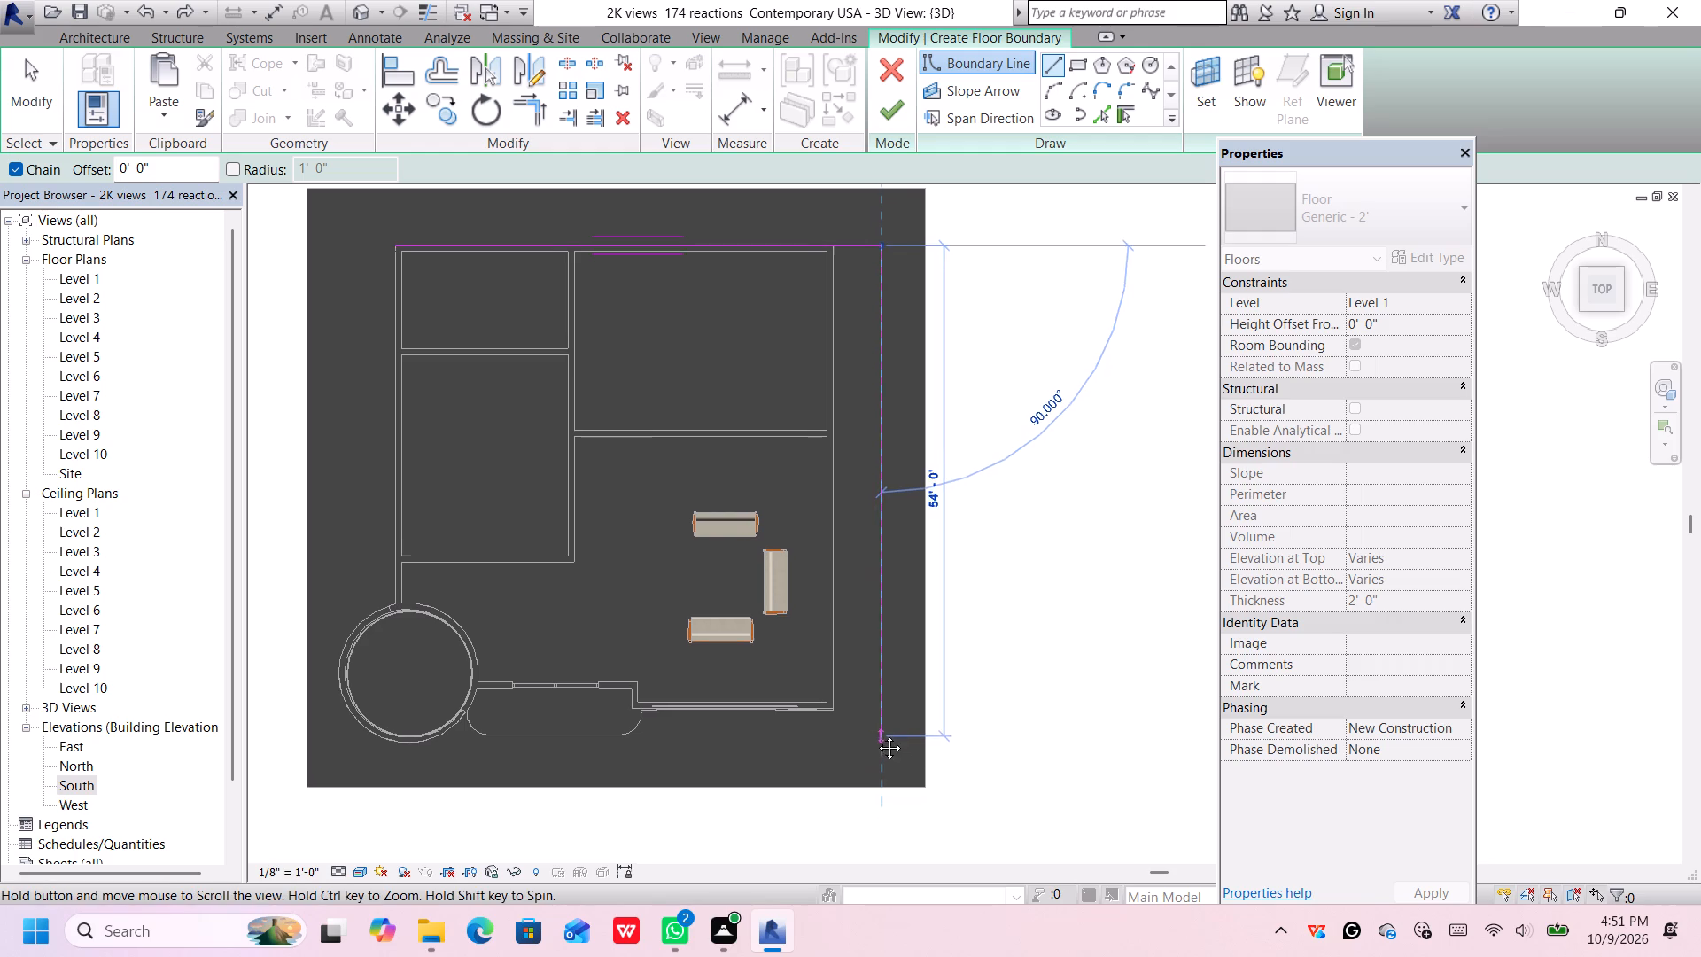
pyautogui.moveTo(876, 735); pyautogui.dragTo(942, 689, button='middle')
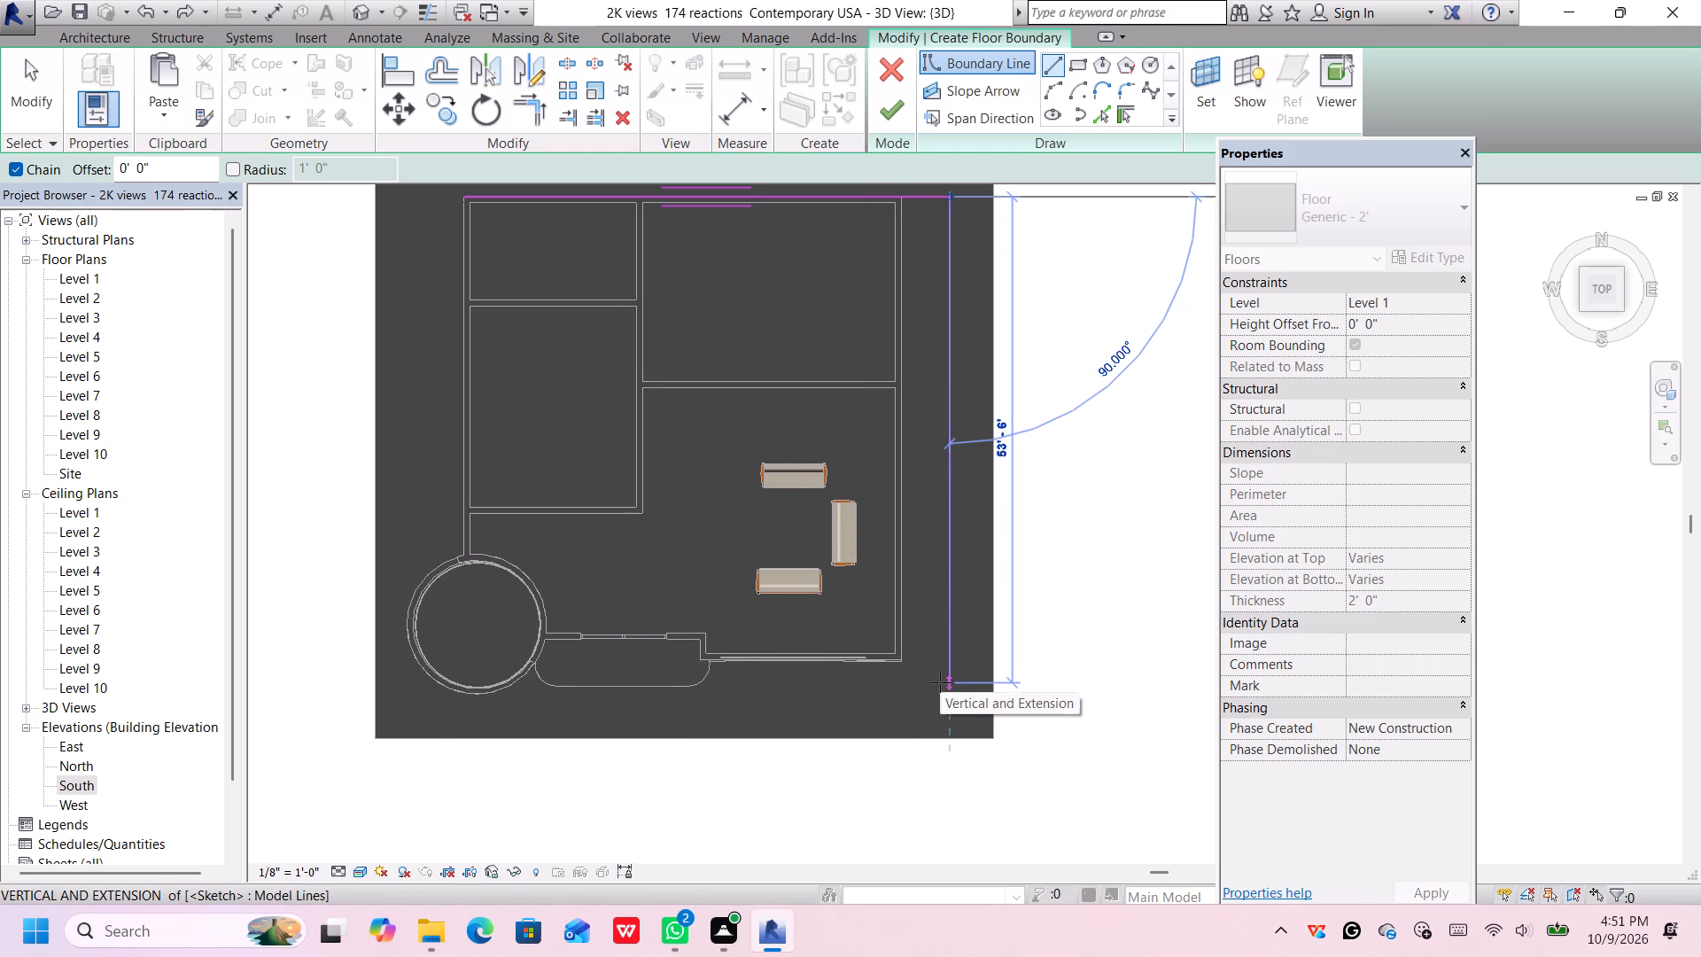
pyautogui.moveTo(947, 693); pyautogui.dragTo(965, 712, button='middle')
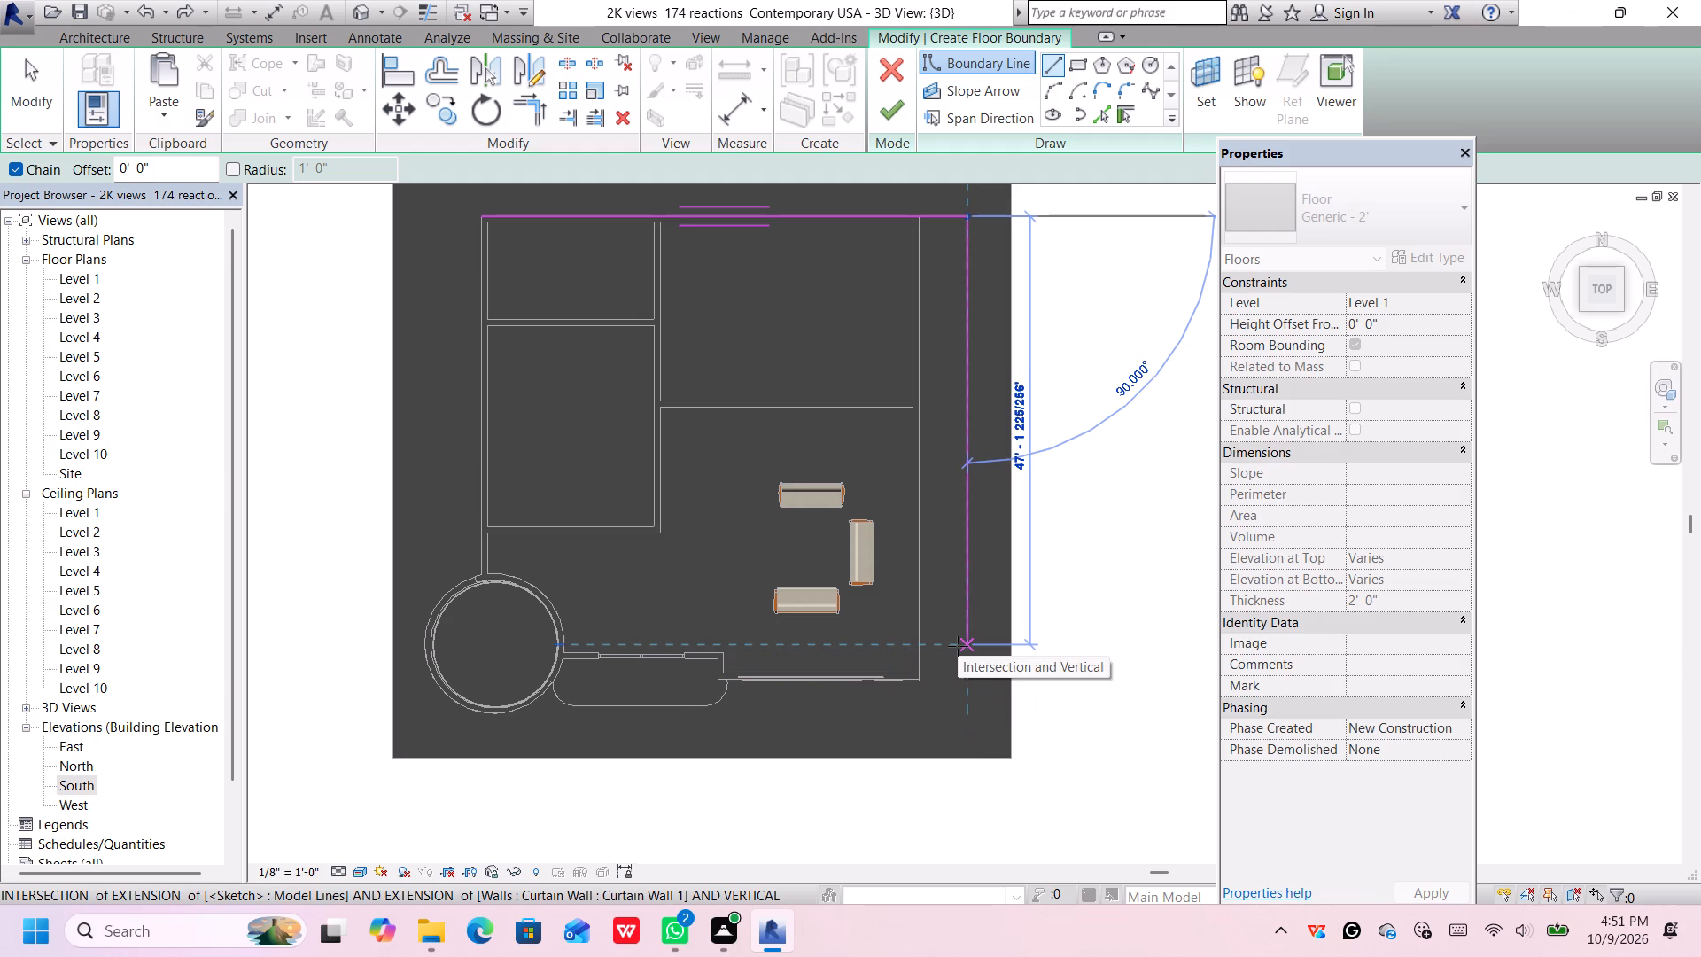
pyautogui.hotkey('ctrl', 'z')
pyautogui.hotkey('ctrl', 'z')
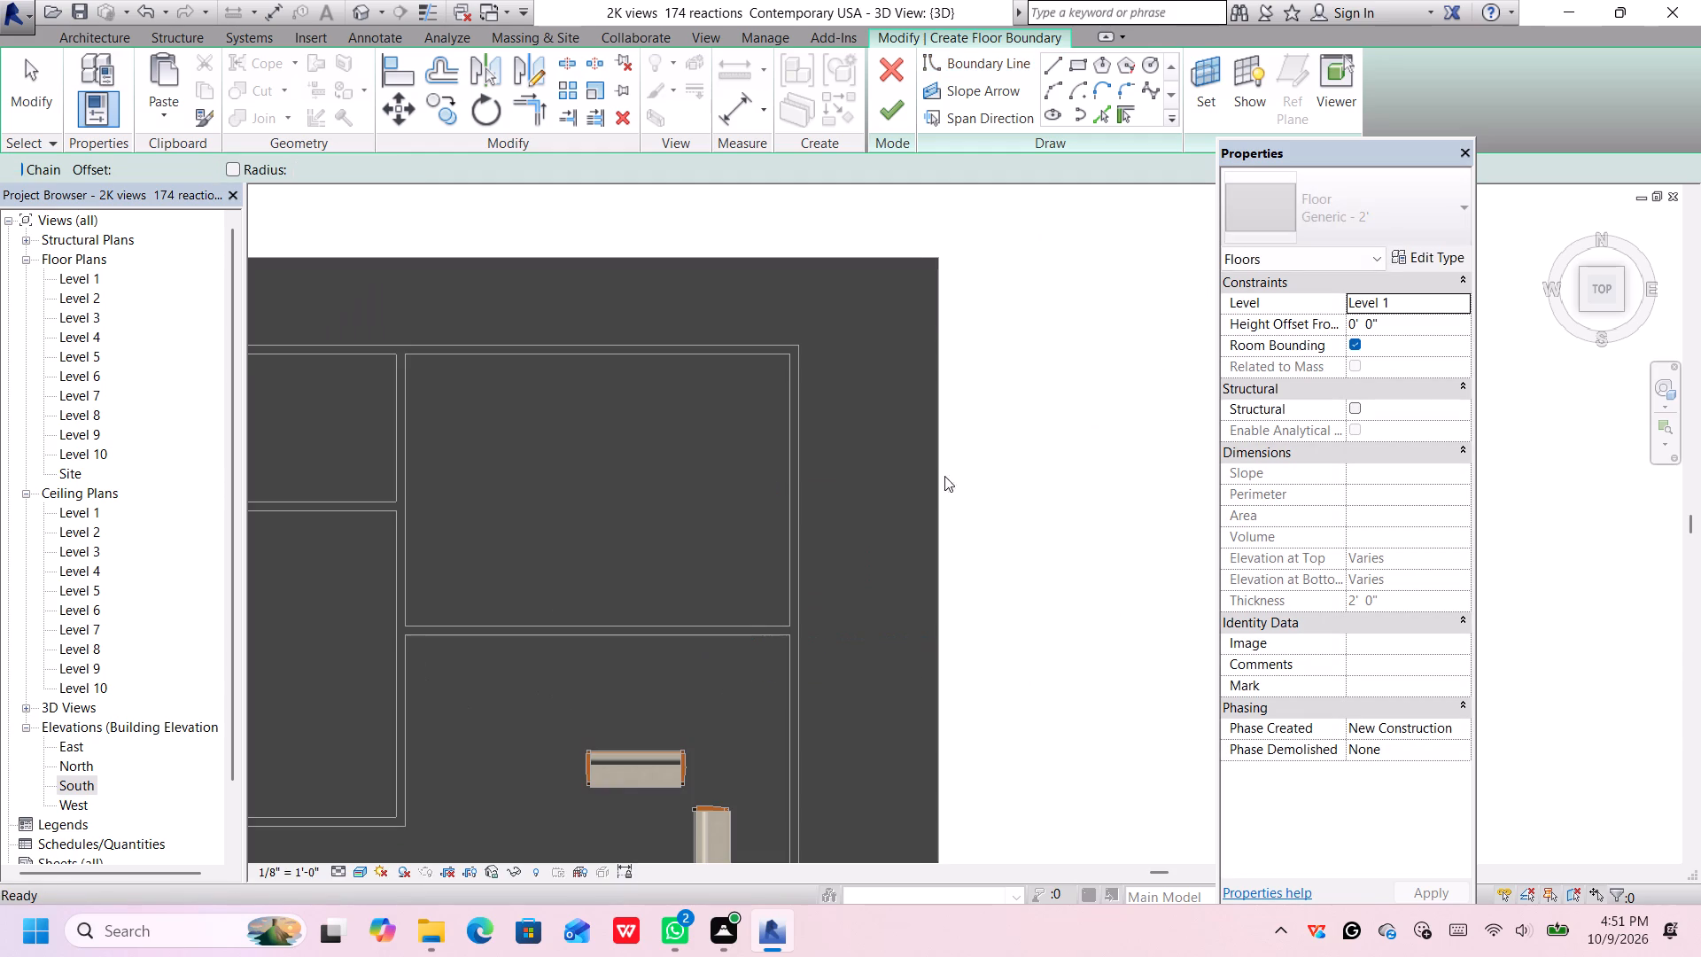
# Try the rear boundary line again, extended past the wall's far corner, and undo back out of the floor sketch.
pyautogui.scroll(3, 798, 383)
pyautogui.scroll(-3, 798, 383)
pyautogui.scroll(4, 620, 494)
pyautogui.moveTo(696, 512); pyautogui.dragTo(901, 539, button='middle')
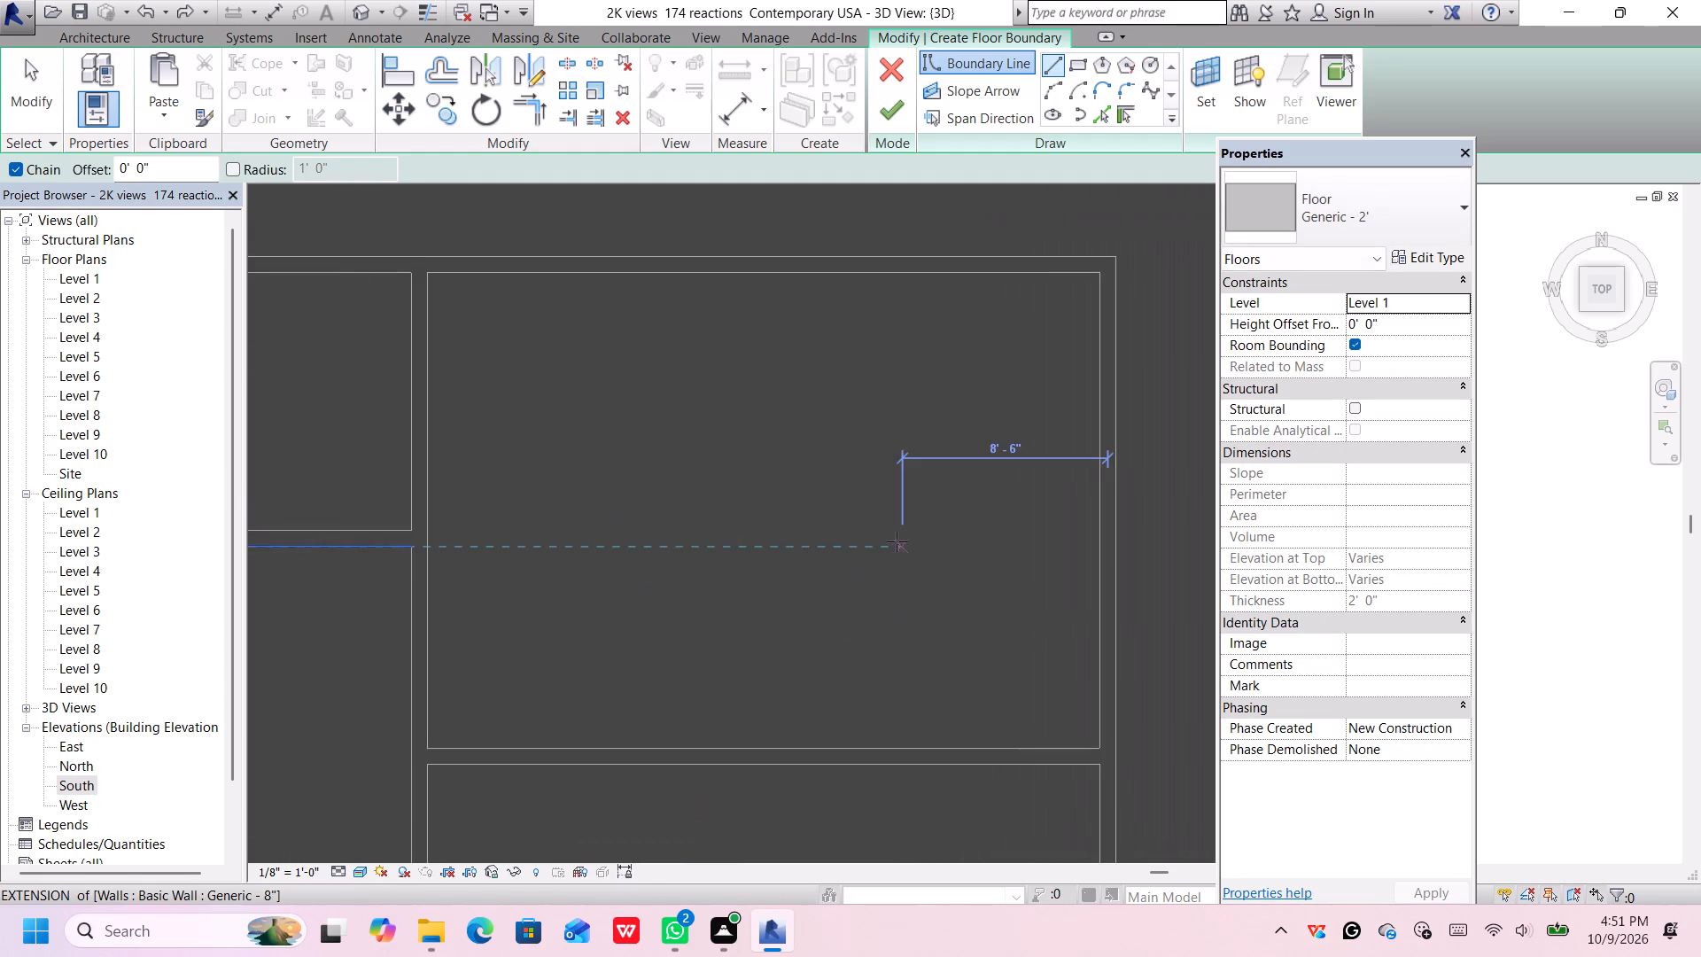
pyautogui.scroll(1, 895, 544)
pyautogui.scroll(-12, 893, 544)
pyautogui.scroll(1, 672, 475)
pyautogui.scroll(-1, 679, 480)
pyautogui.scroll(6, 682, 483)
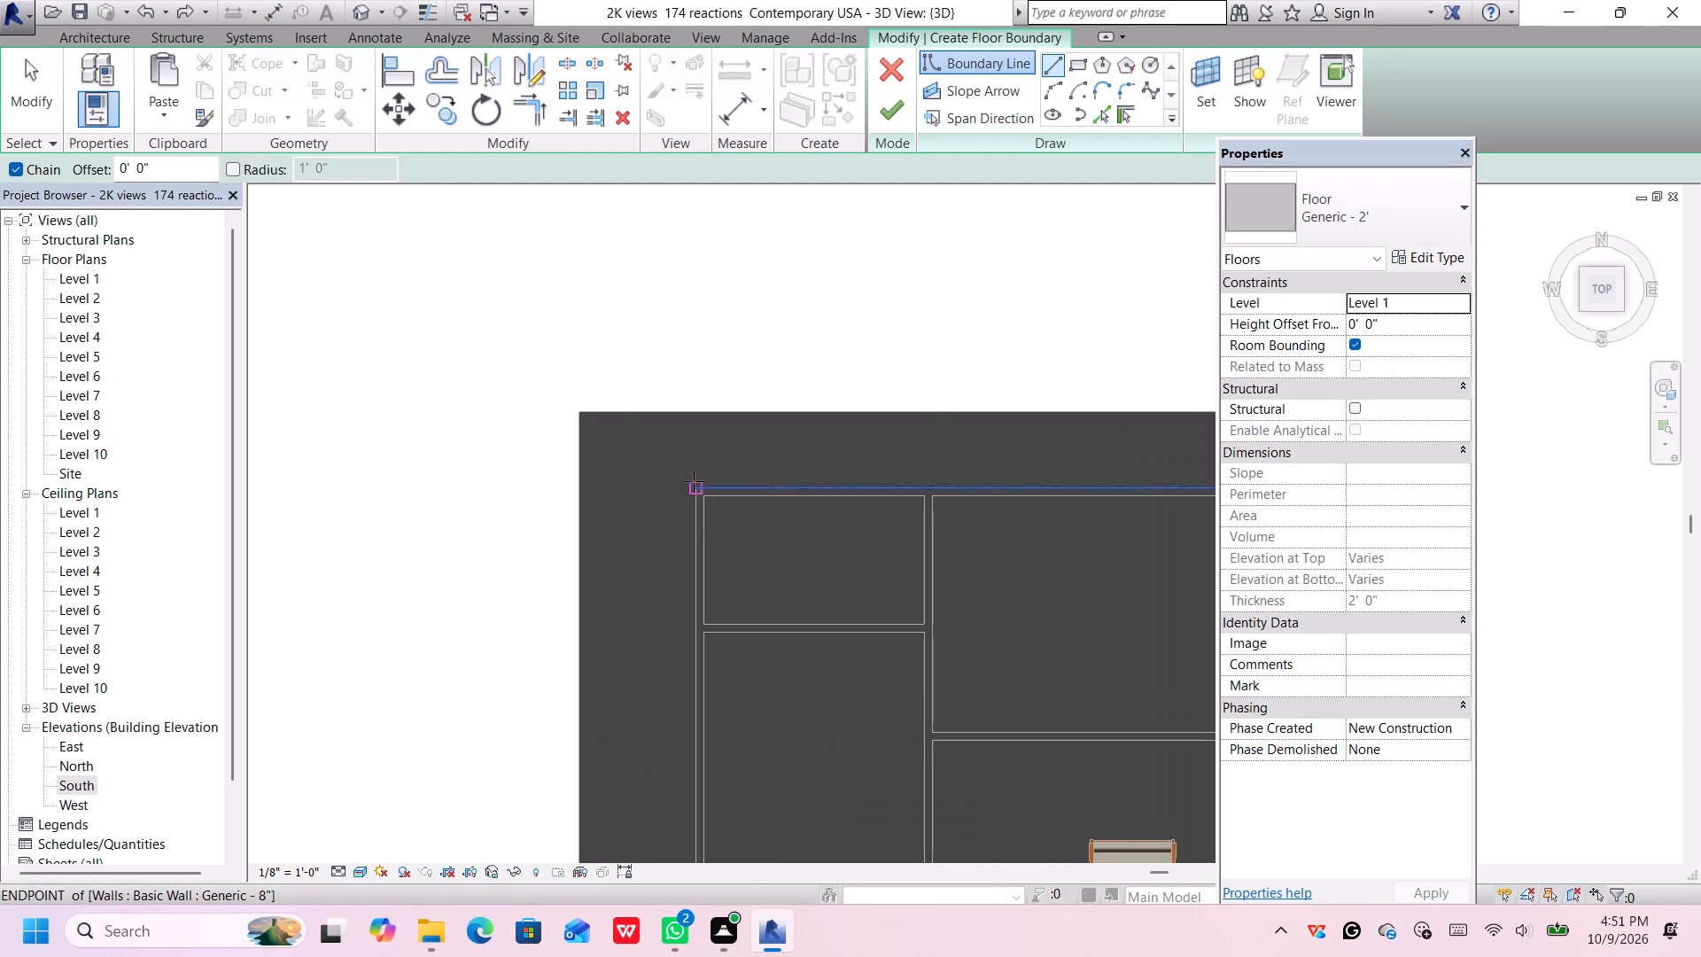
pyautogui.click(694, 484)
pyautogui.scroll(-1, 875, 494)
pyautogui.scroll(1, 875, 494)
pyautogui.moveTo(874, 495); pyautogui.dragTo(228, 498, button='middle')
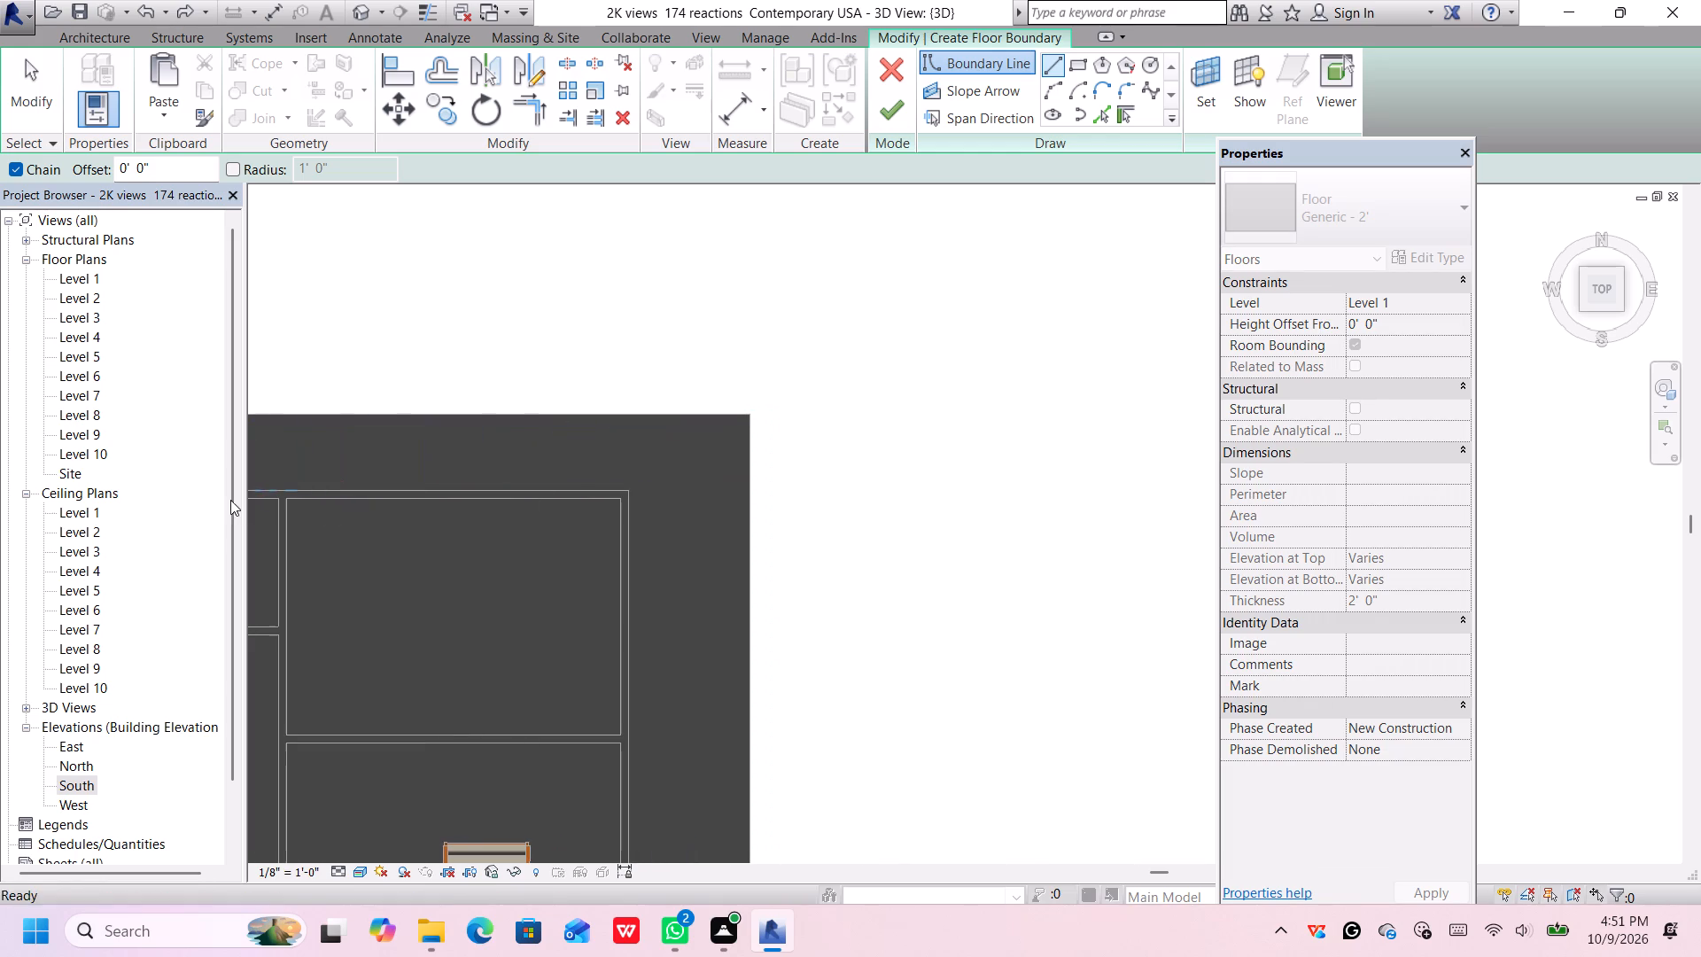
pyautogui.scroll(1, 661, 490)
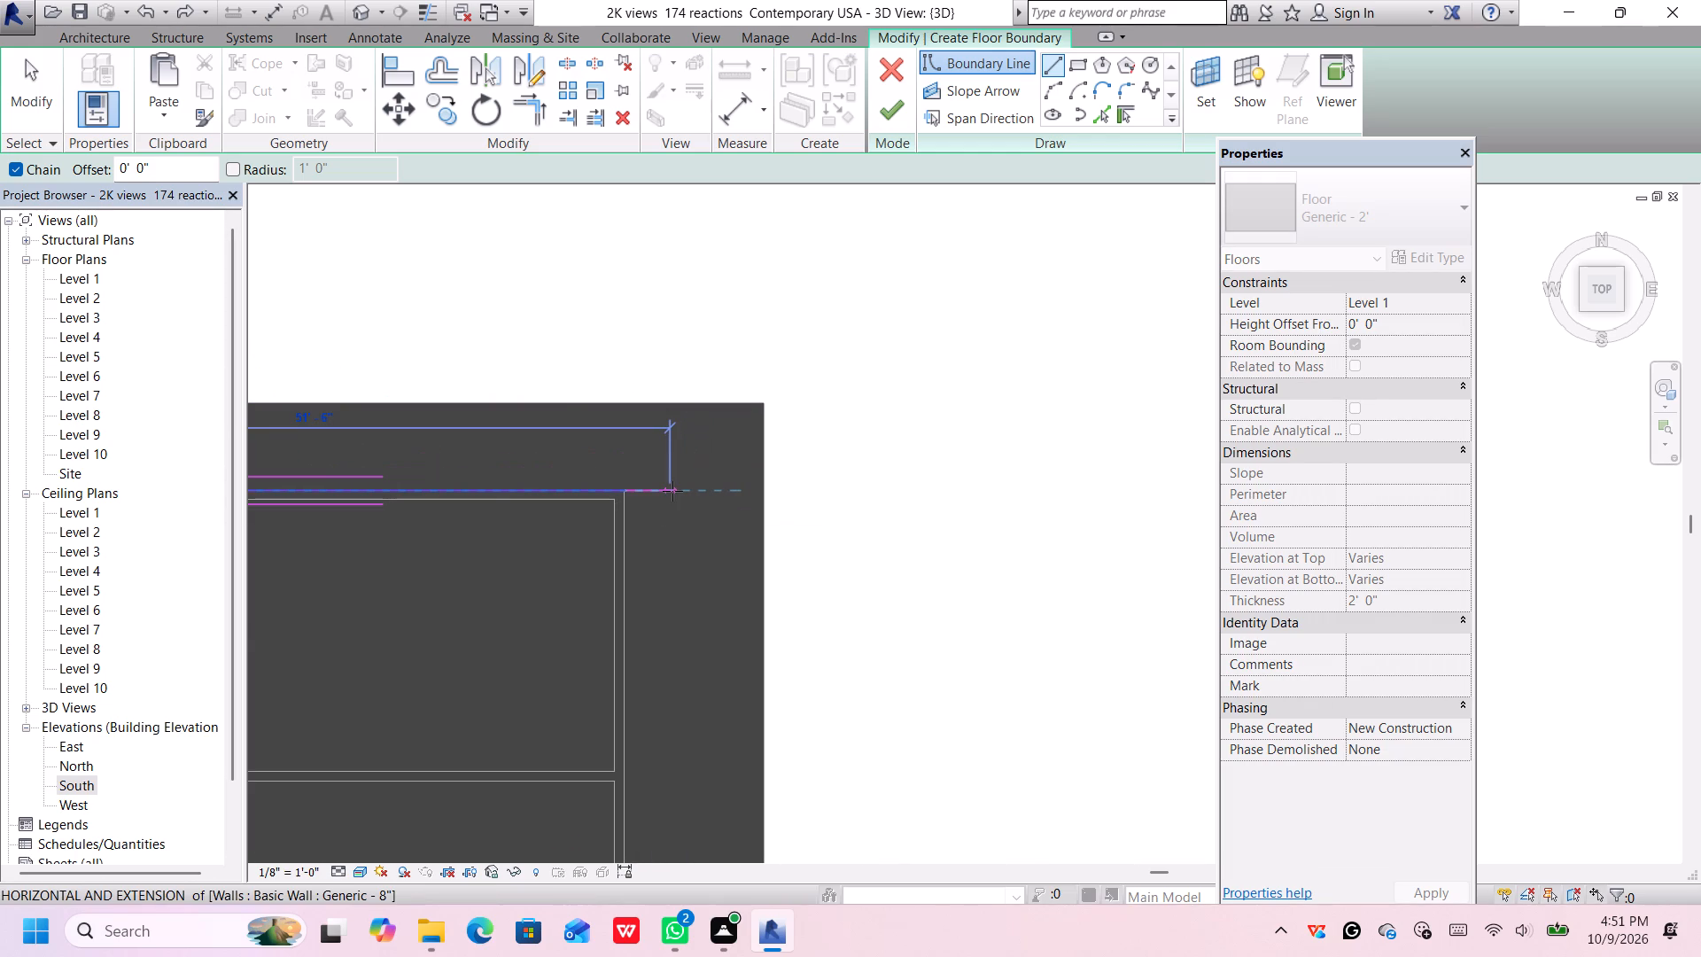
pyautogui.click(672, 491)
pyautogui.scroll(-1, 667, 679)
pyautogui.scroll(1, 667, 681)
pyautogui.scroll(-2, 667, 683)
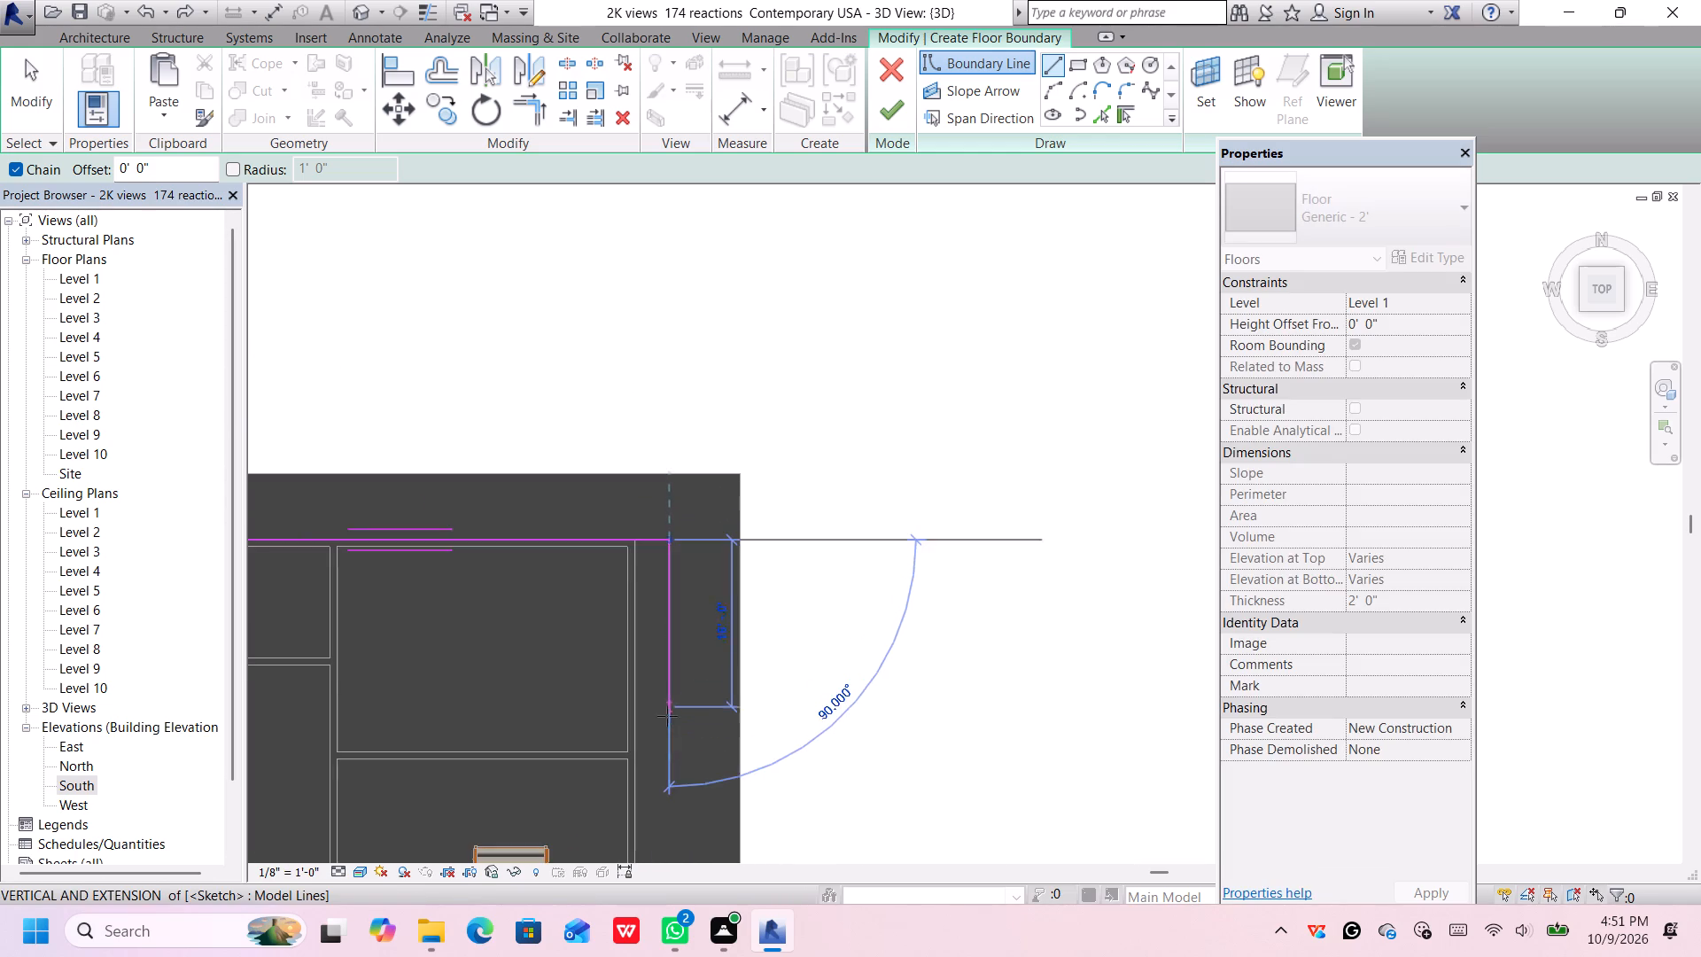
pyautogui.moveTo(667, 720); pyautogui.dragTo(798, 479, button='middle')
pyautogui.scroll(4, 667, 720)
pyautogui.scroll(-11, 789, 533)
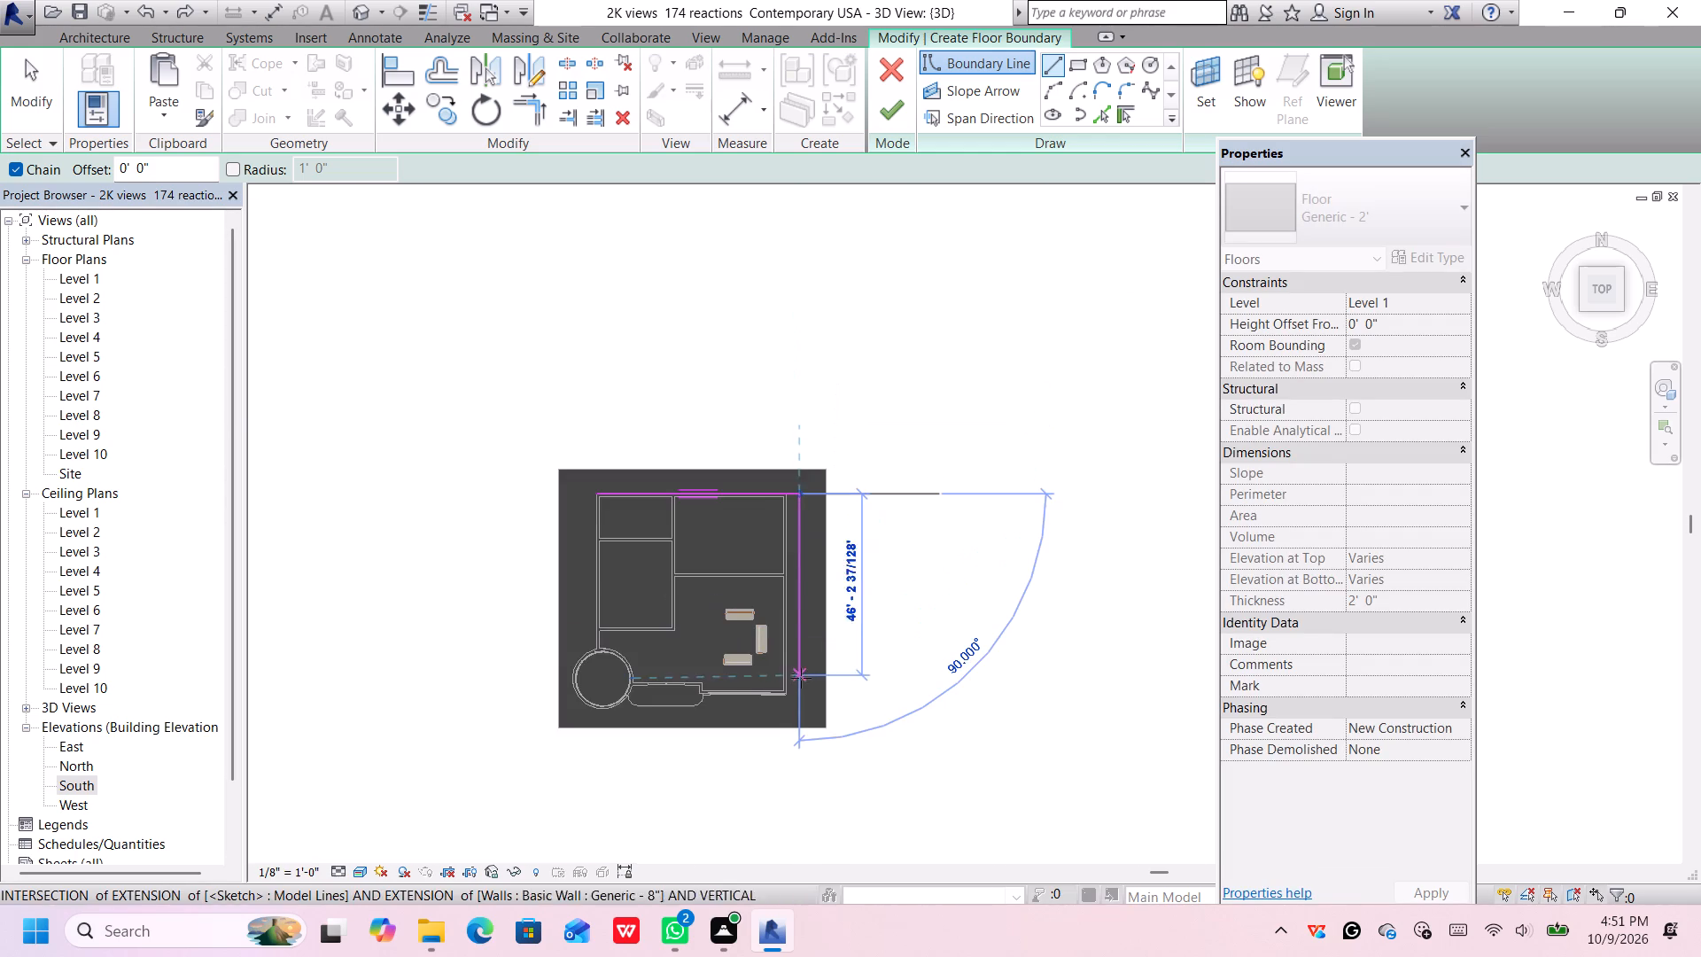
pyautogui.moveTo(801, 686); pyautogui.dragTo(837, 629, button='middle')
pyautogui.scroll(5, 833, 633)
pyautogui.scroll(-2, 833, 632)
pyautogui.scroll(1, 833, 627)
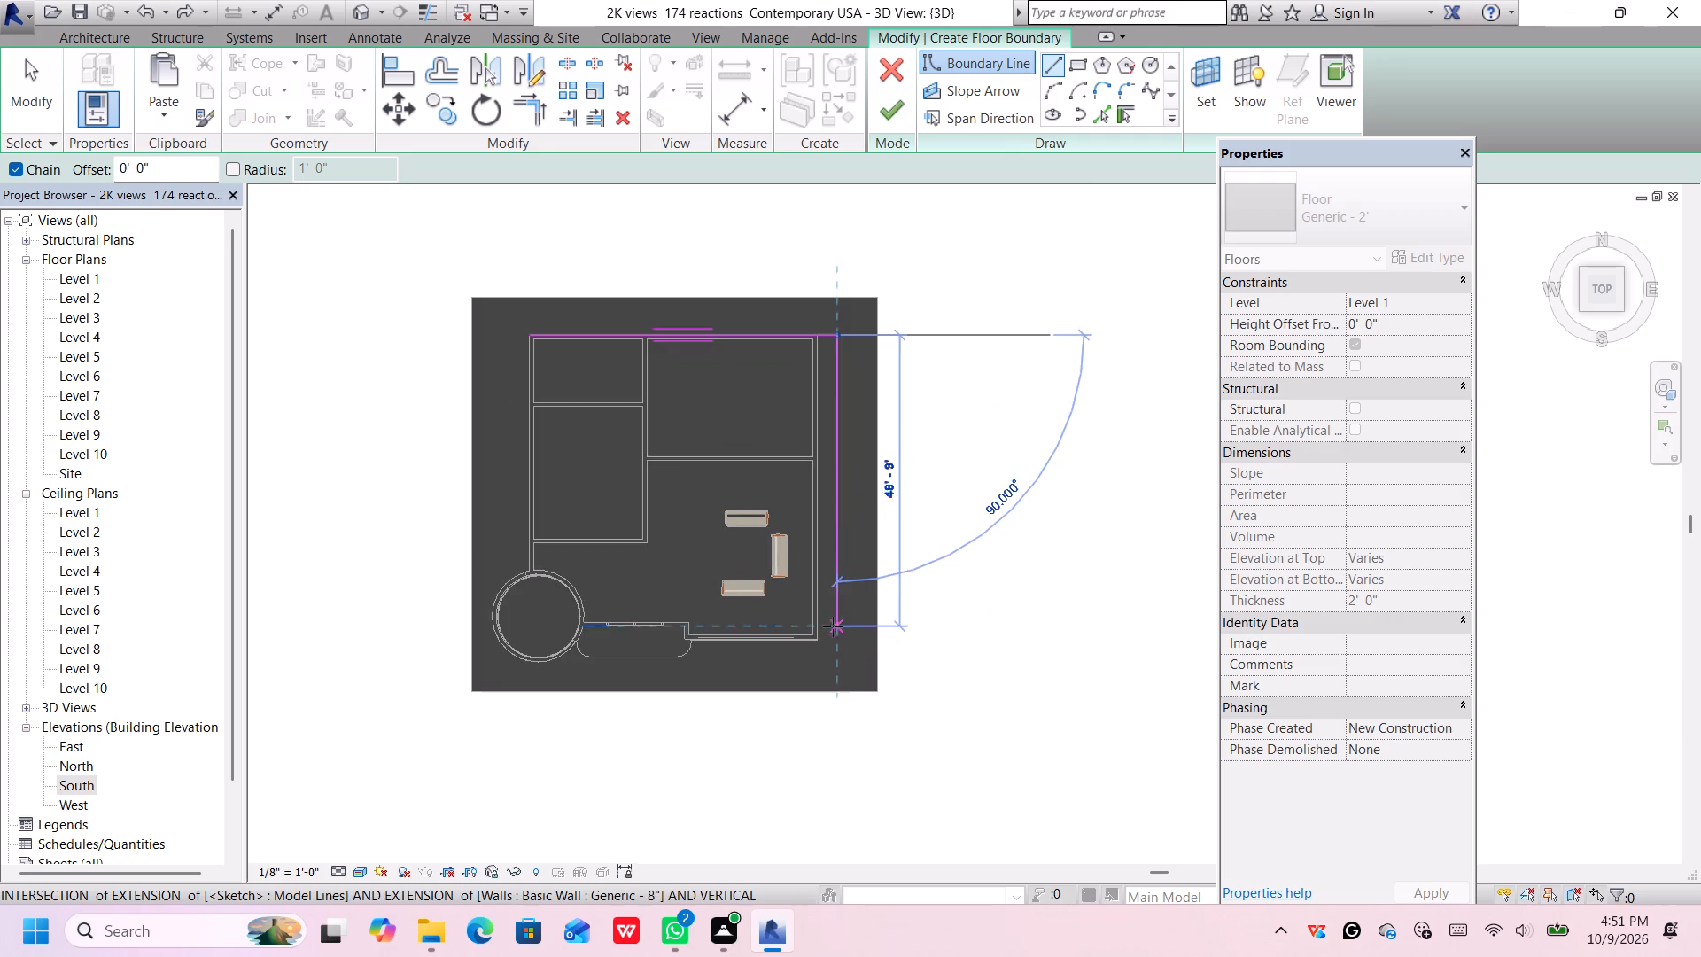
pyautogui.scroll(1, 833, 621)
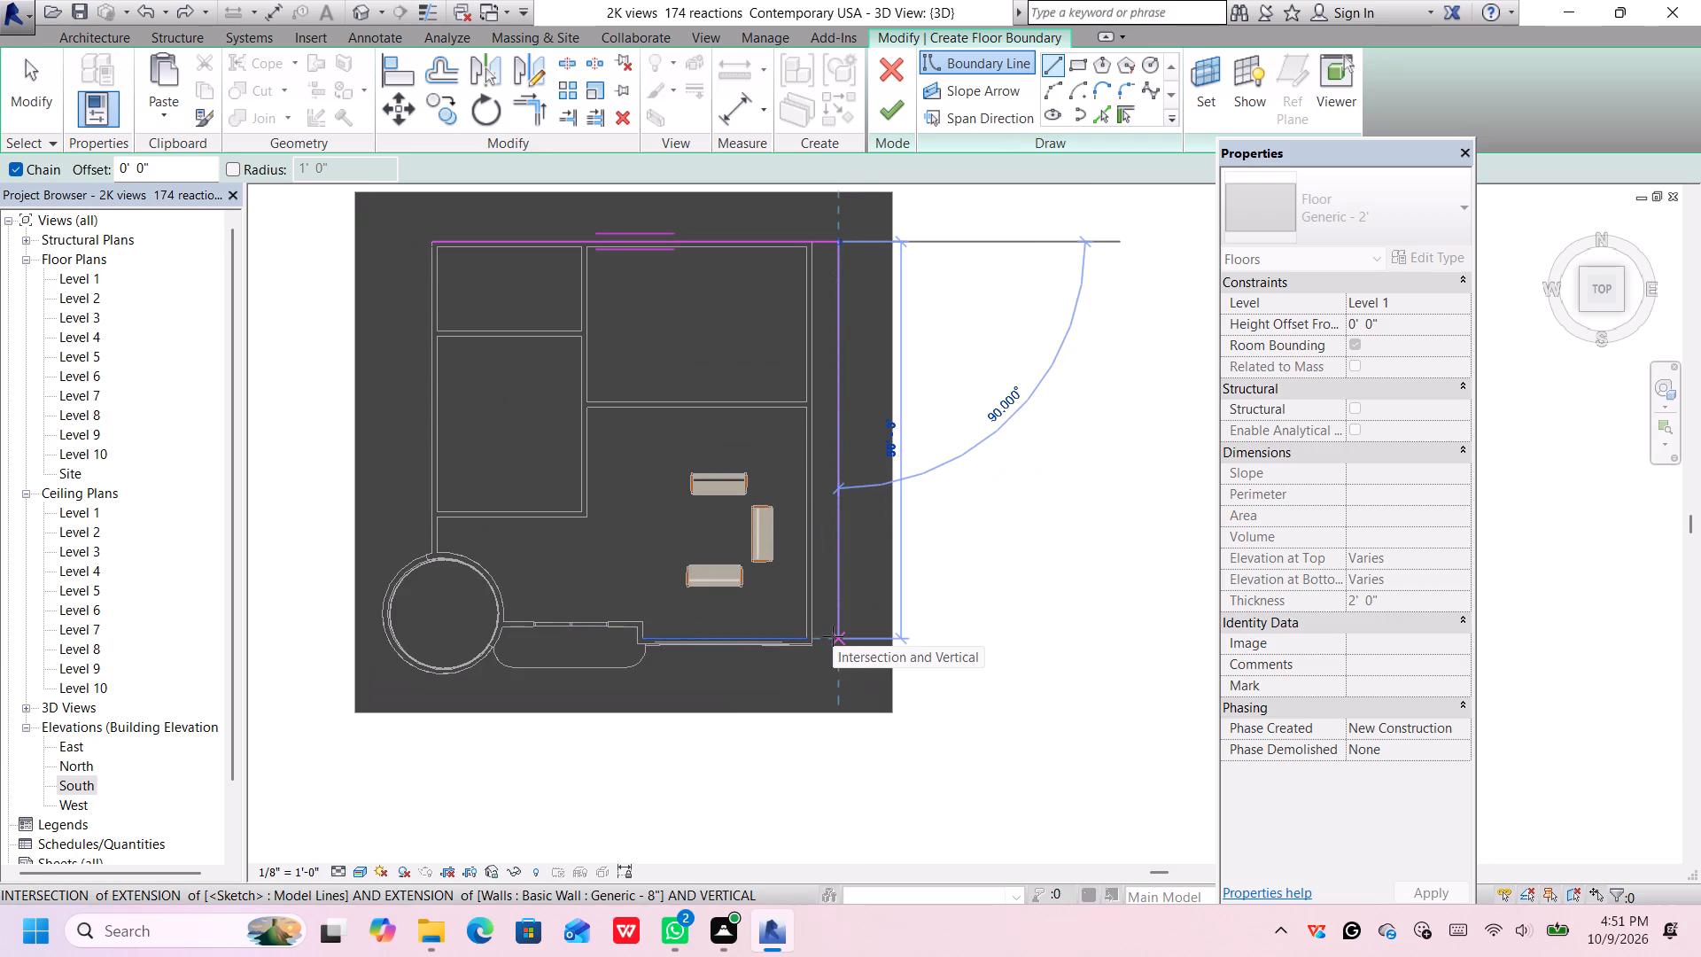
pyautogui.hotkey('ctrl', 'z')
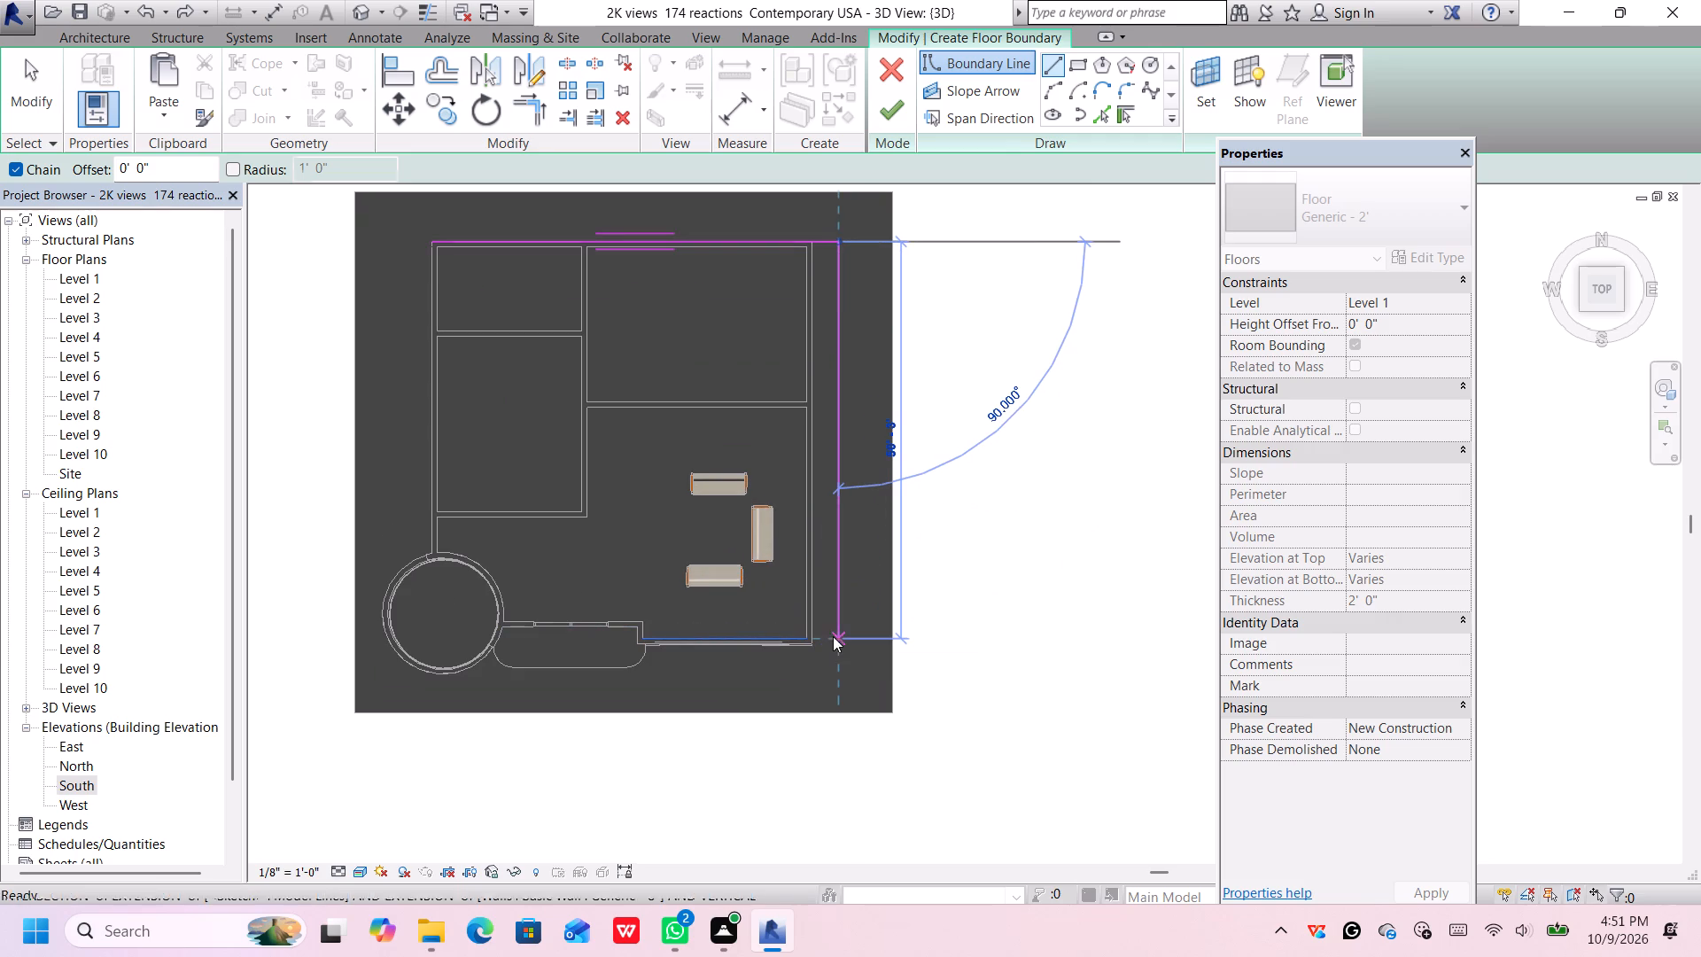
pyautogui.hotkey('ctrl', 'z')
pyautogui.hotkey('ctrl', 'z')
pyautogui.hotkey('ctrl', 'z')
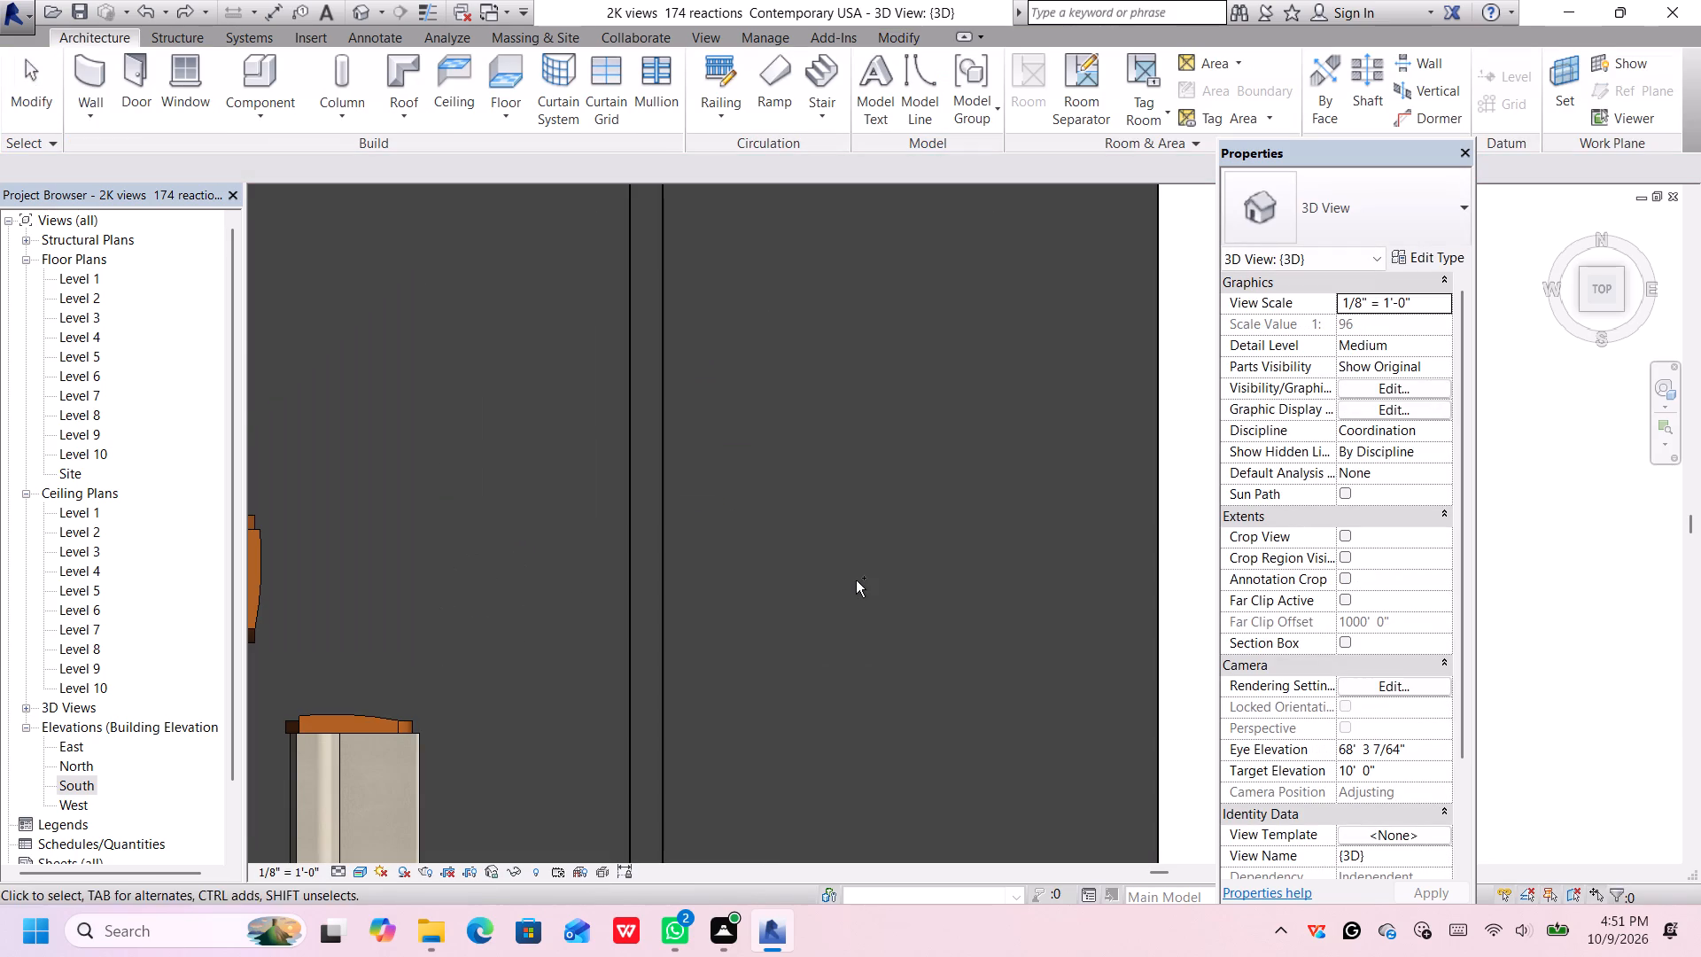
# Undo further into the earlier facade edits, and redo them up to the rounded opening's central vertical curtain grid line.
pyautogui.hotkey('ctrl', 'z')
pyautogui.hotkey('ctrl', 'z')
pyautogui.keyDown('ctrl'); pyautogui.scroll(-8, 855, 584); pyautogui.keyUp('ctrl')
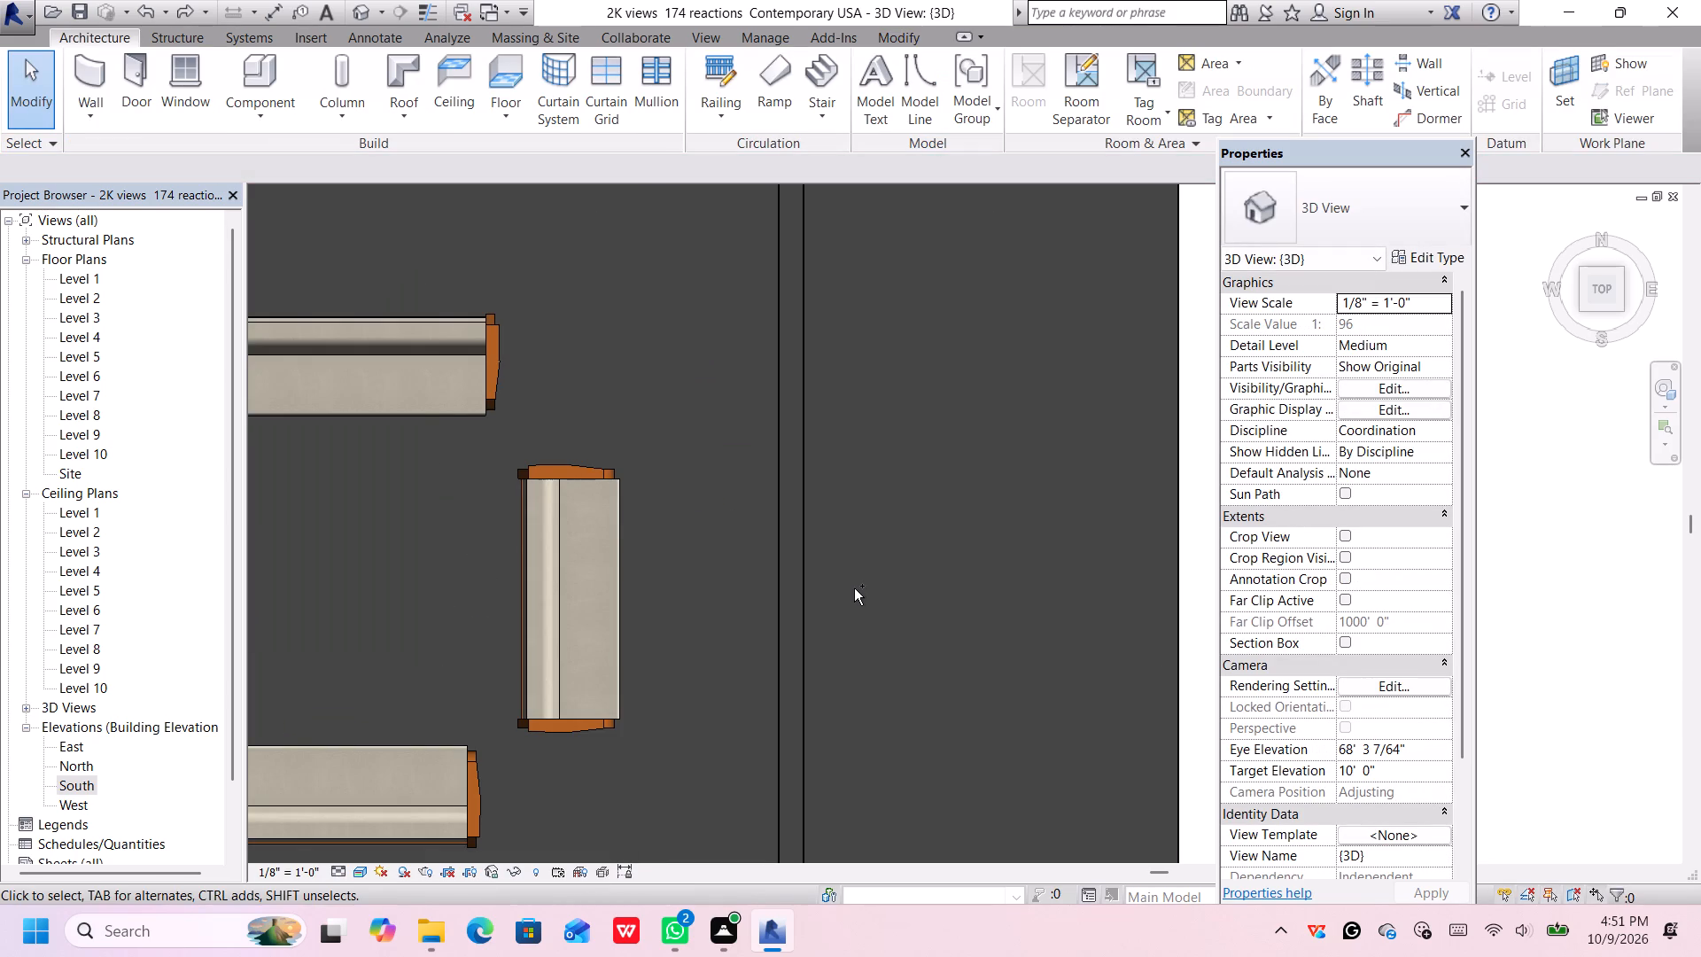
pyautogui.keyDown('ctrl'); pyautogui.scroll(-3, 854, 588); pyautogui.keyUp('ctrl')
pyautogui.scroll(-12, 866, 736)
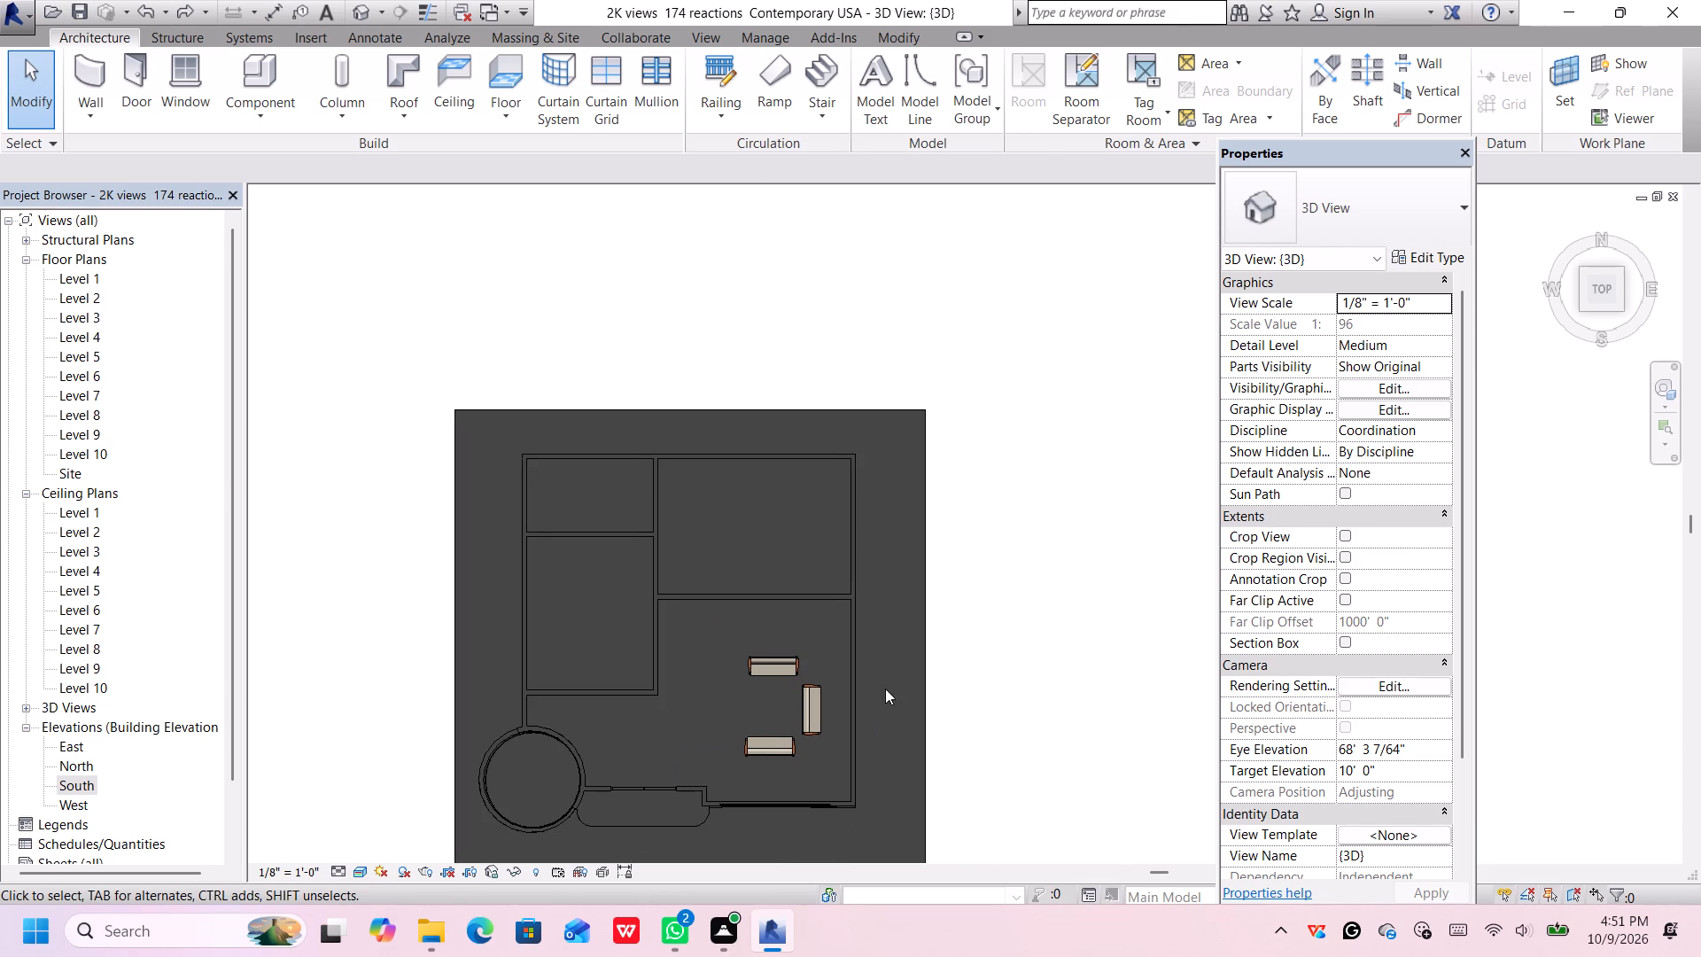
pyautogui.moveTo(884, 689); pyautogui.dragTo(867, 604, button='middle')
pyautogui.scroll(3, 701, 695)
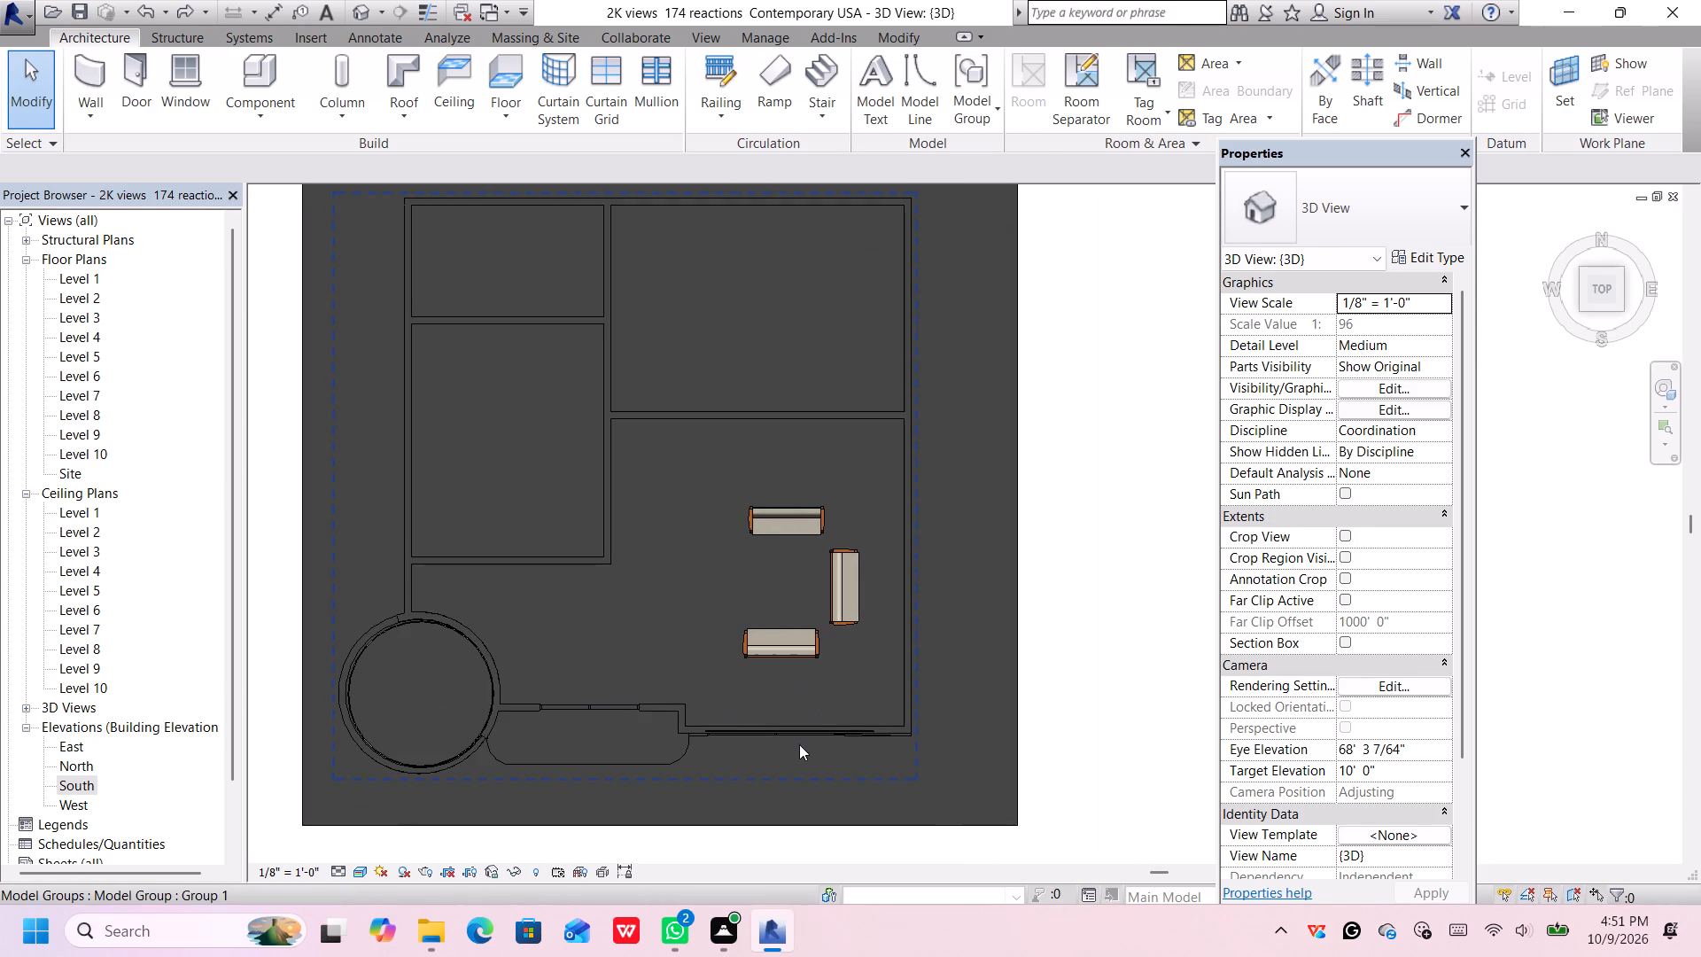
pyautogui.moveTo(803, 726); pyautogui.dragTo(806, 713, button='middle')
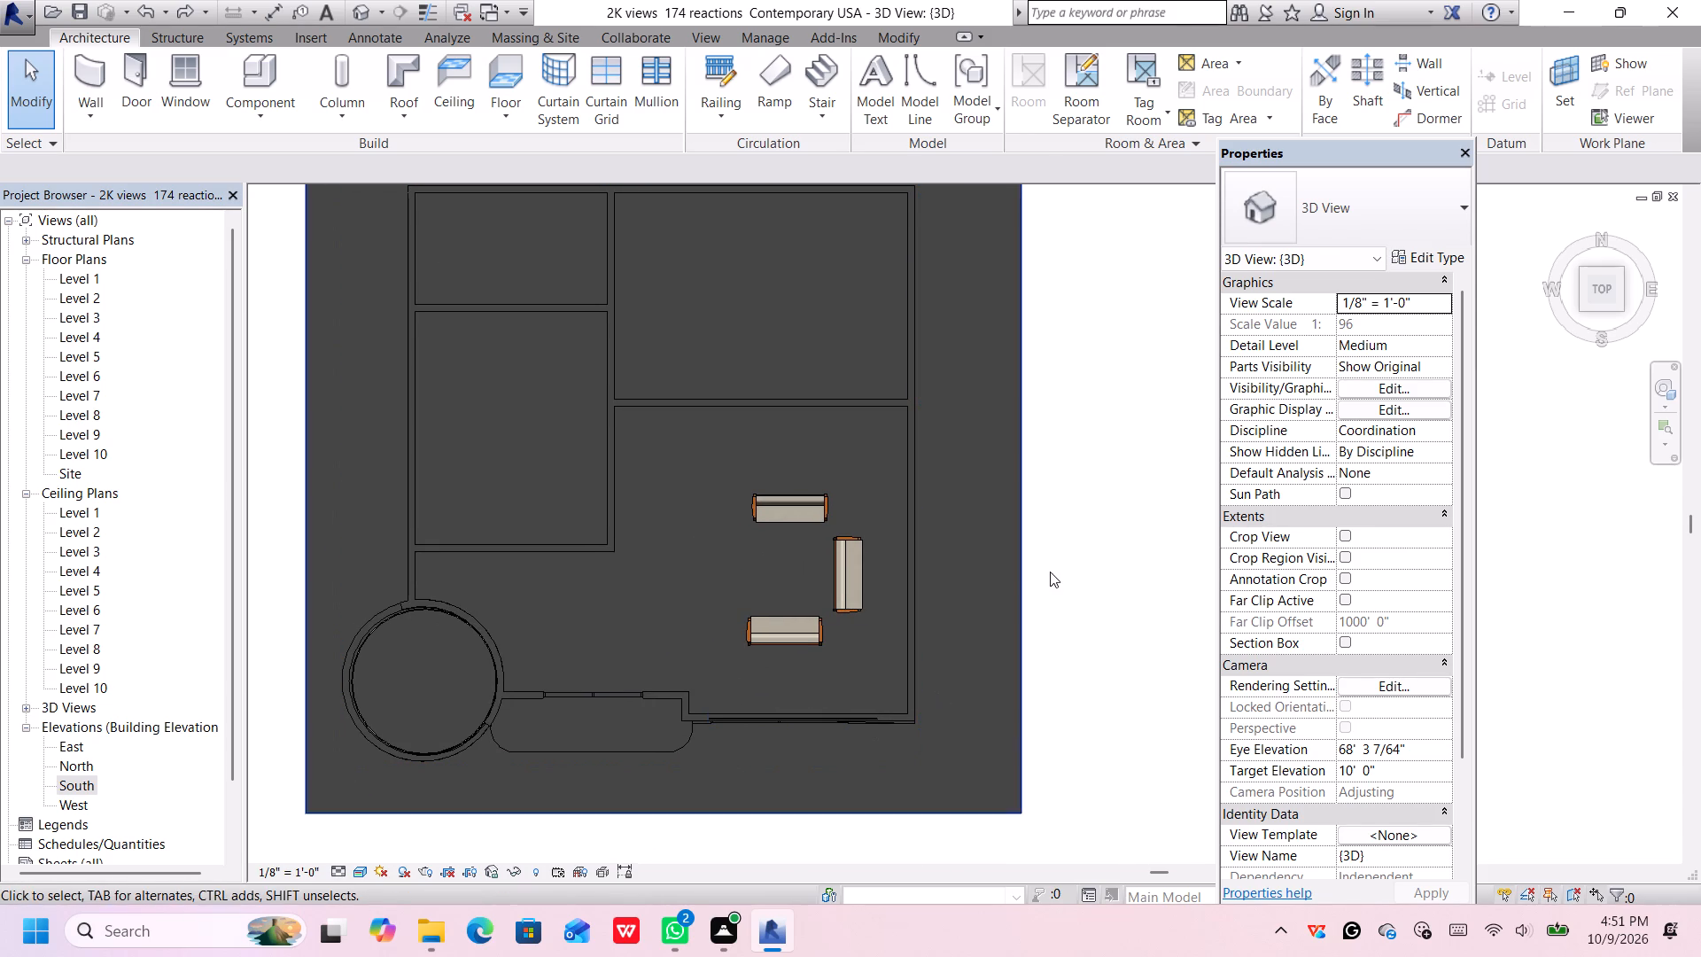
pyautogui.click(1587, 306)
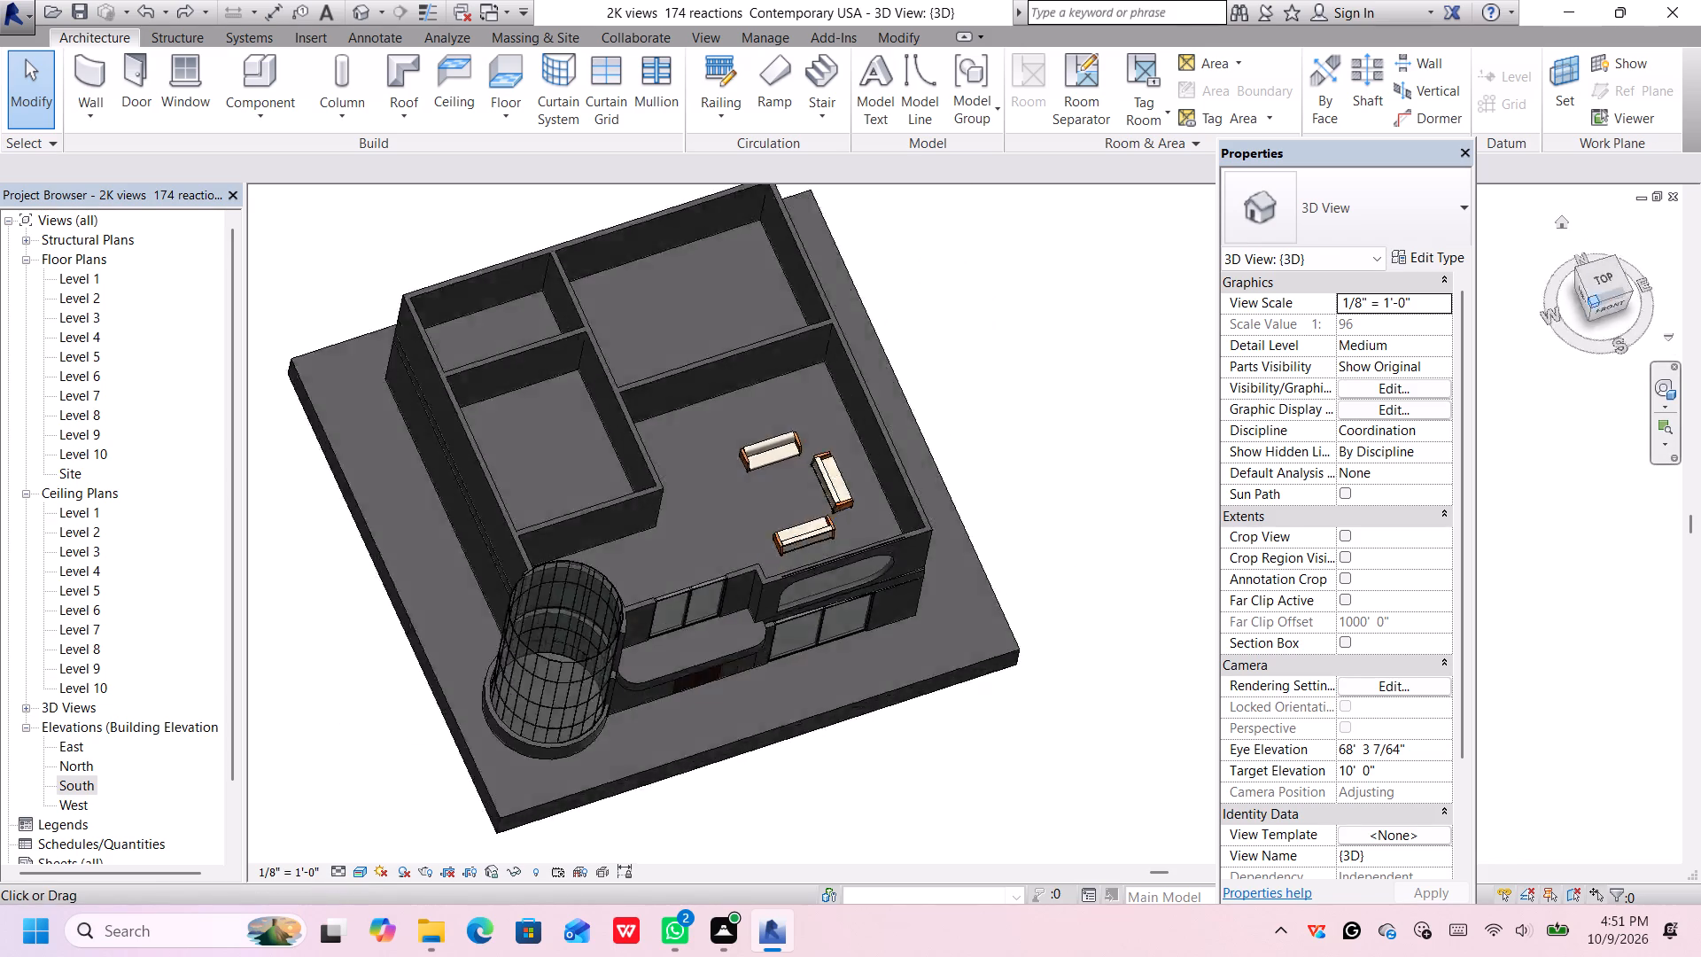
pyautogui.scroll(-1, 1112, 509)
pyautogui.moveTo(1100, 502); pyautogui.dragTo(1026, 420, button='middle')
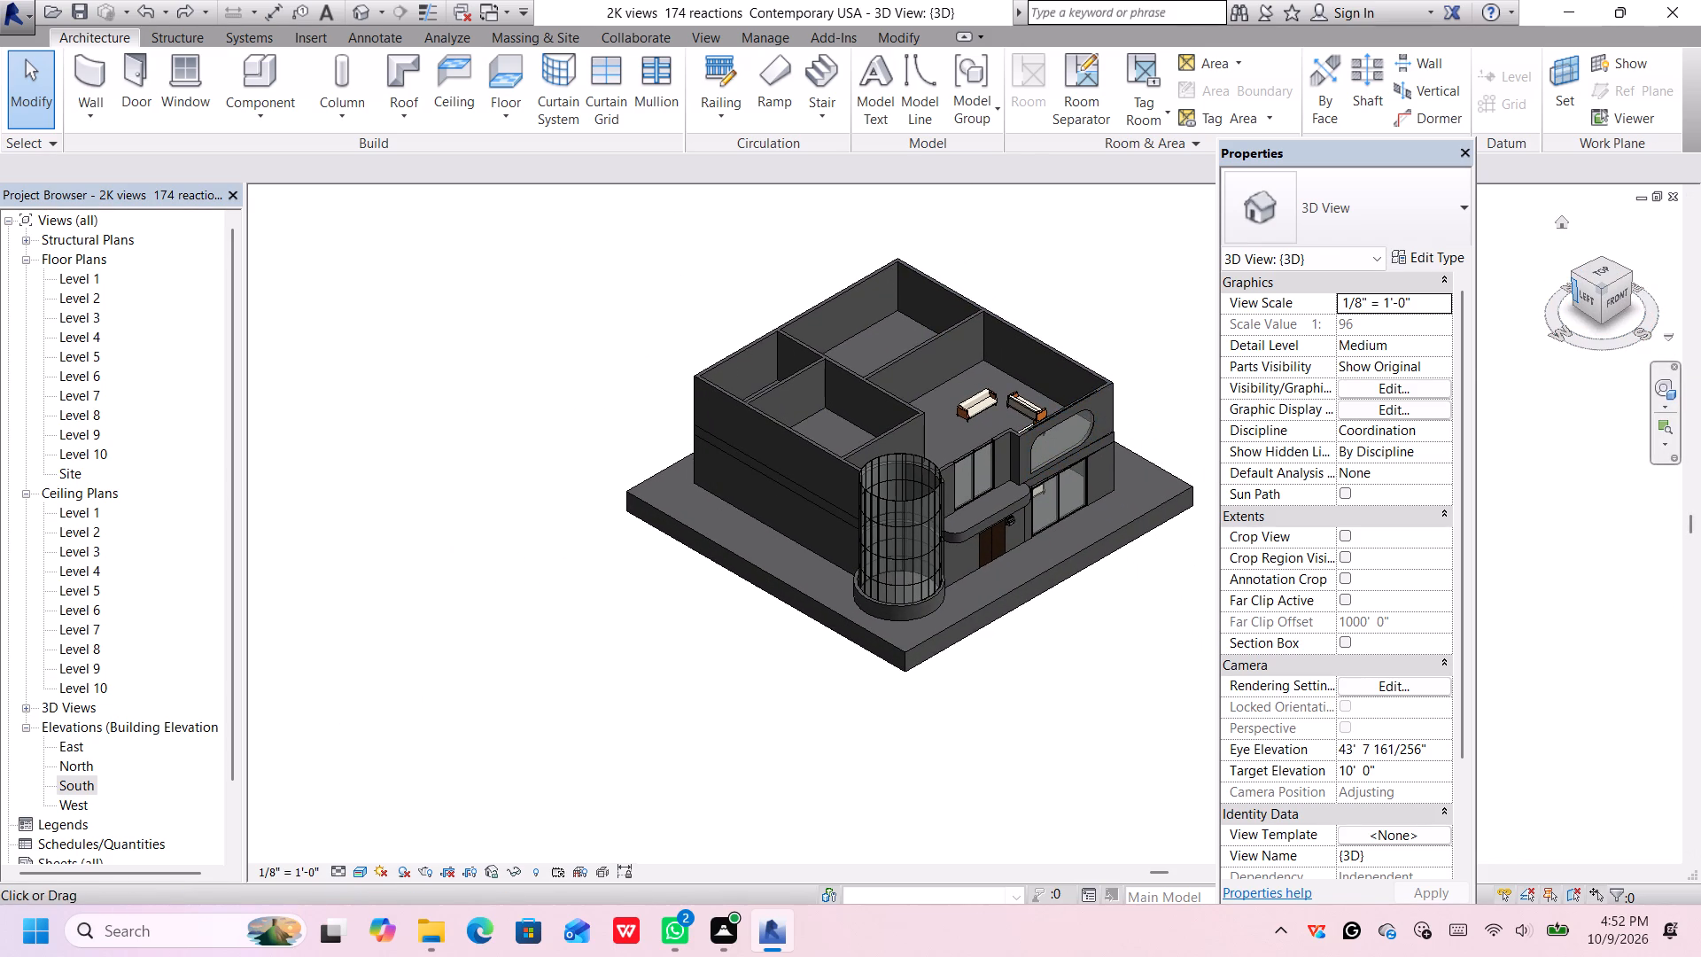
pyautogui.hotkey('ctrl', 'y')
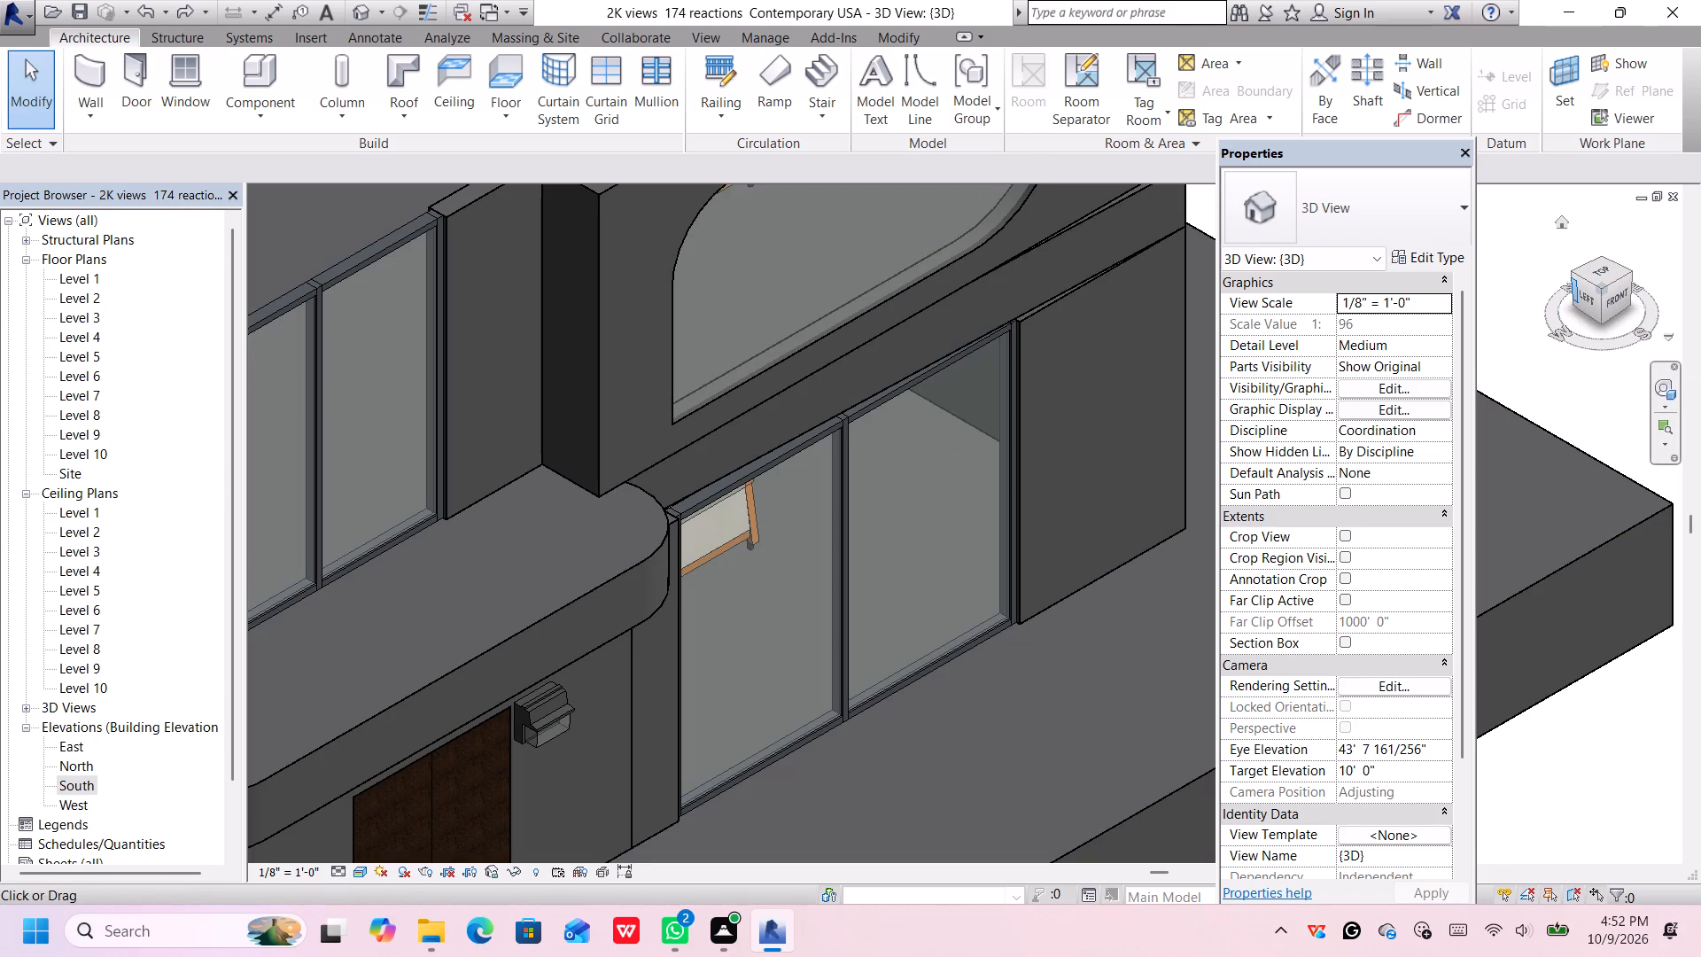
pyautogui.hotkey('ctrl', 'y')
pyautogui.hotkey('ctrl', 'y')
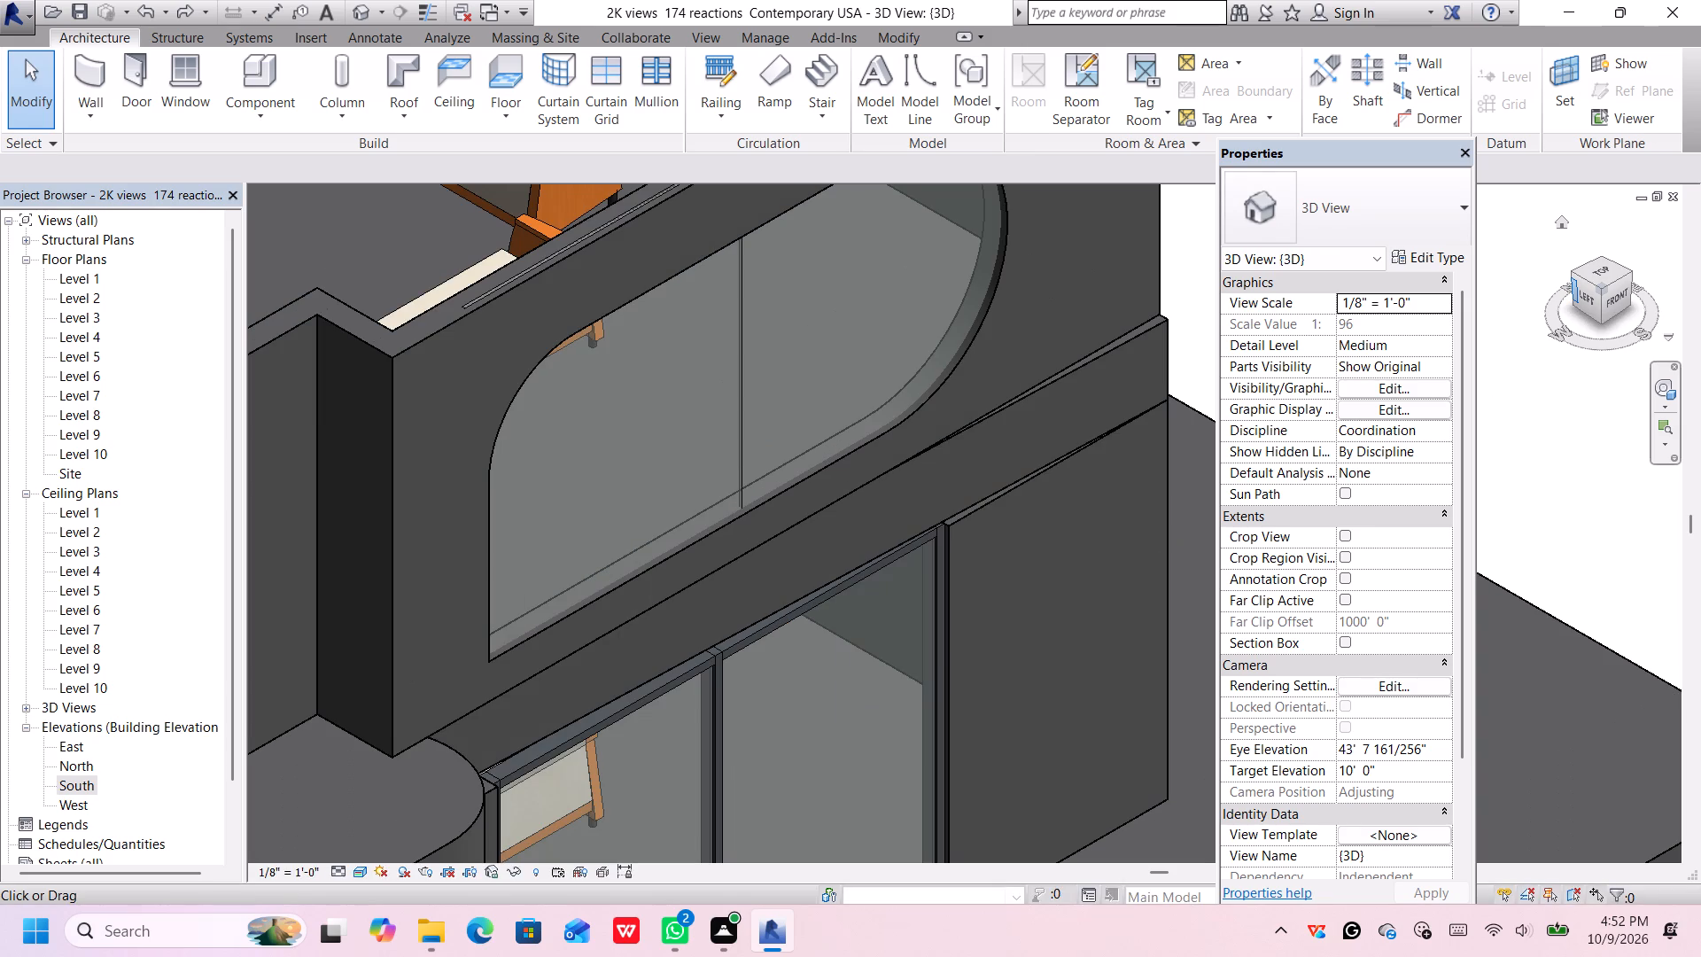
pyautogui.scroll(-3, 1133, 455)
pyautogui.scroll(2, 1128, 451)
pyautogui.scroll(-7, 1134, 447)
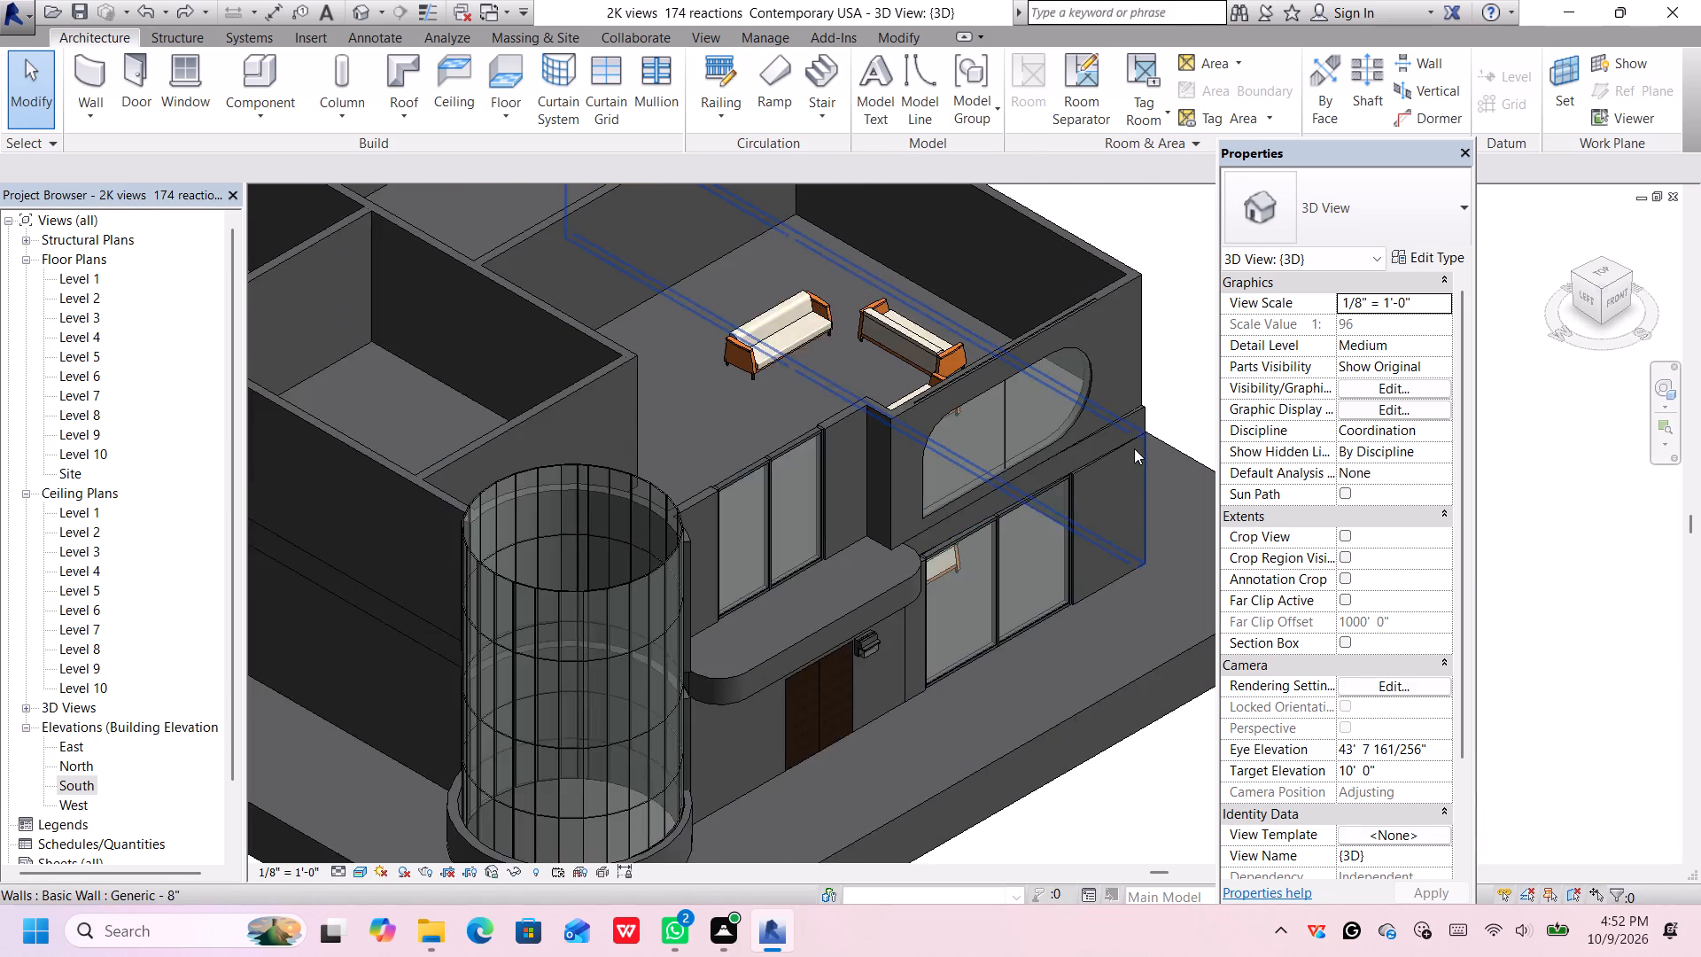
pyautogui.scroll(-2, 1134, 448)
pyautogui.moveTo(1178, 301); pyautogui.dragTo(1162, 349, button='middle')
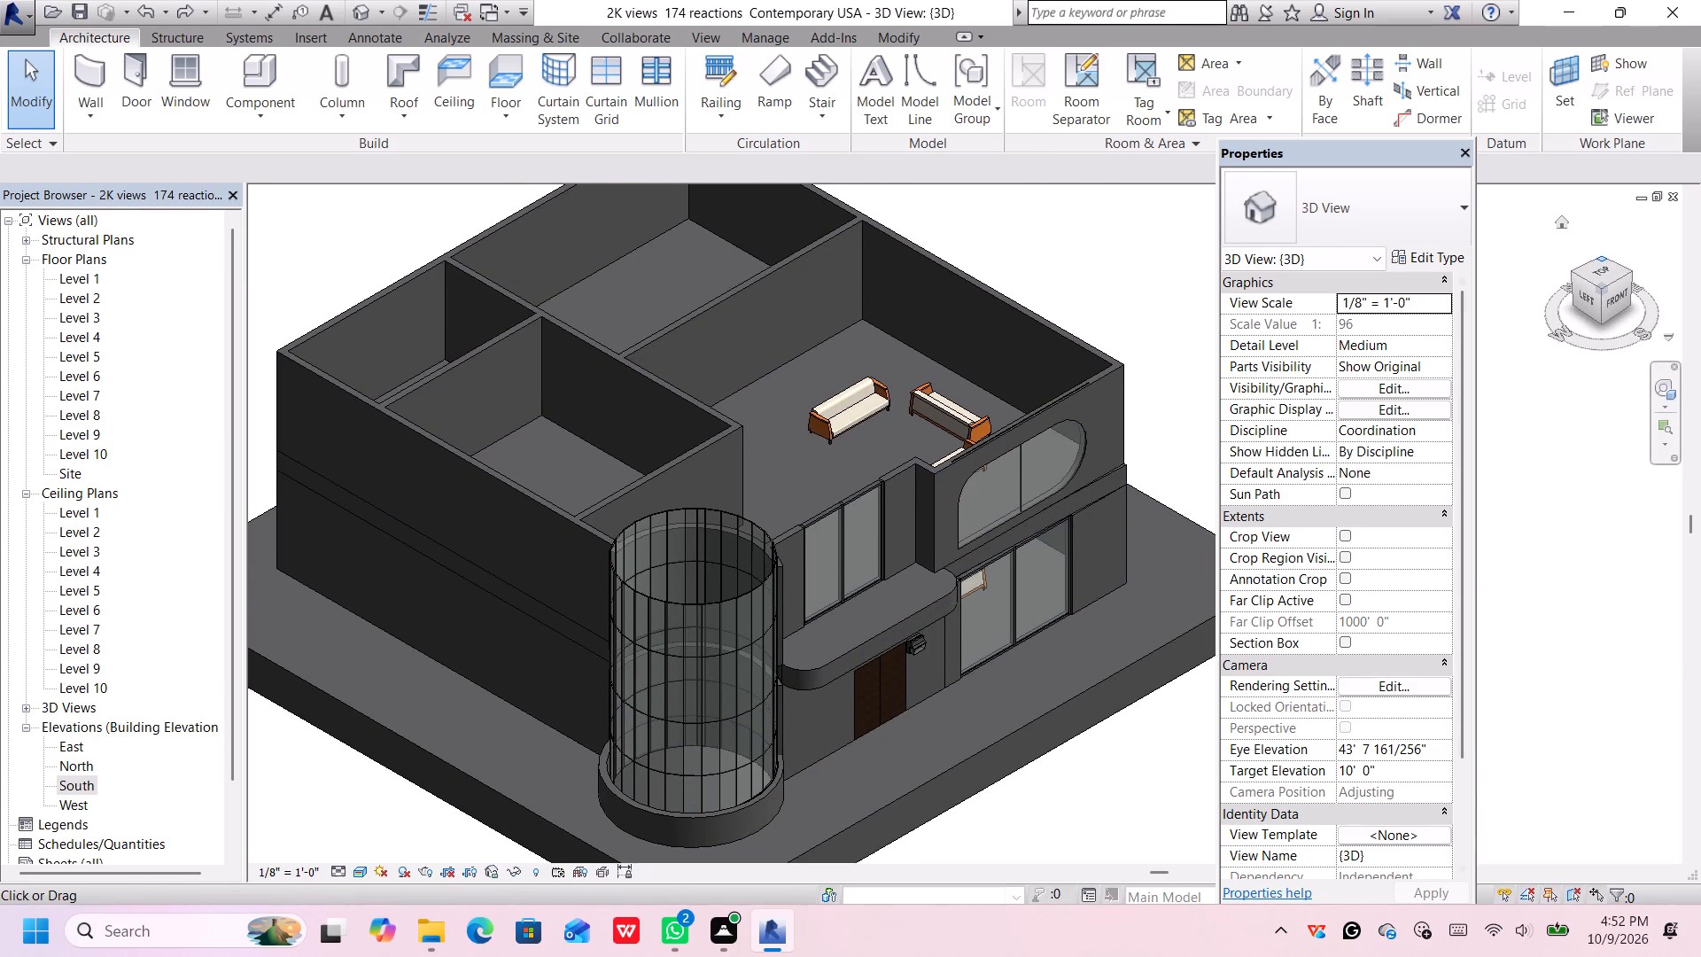
# Return the 3D view to the top view, framing the whole house outline and its surrounding base slab.
pyautogui.click(1609, 270)
pyautogui.moveTo(1088, 508); pyautogui.dragTo(1065, 500, button='middle')
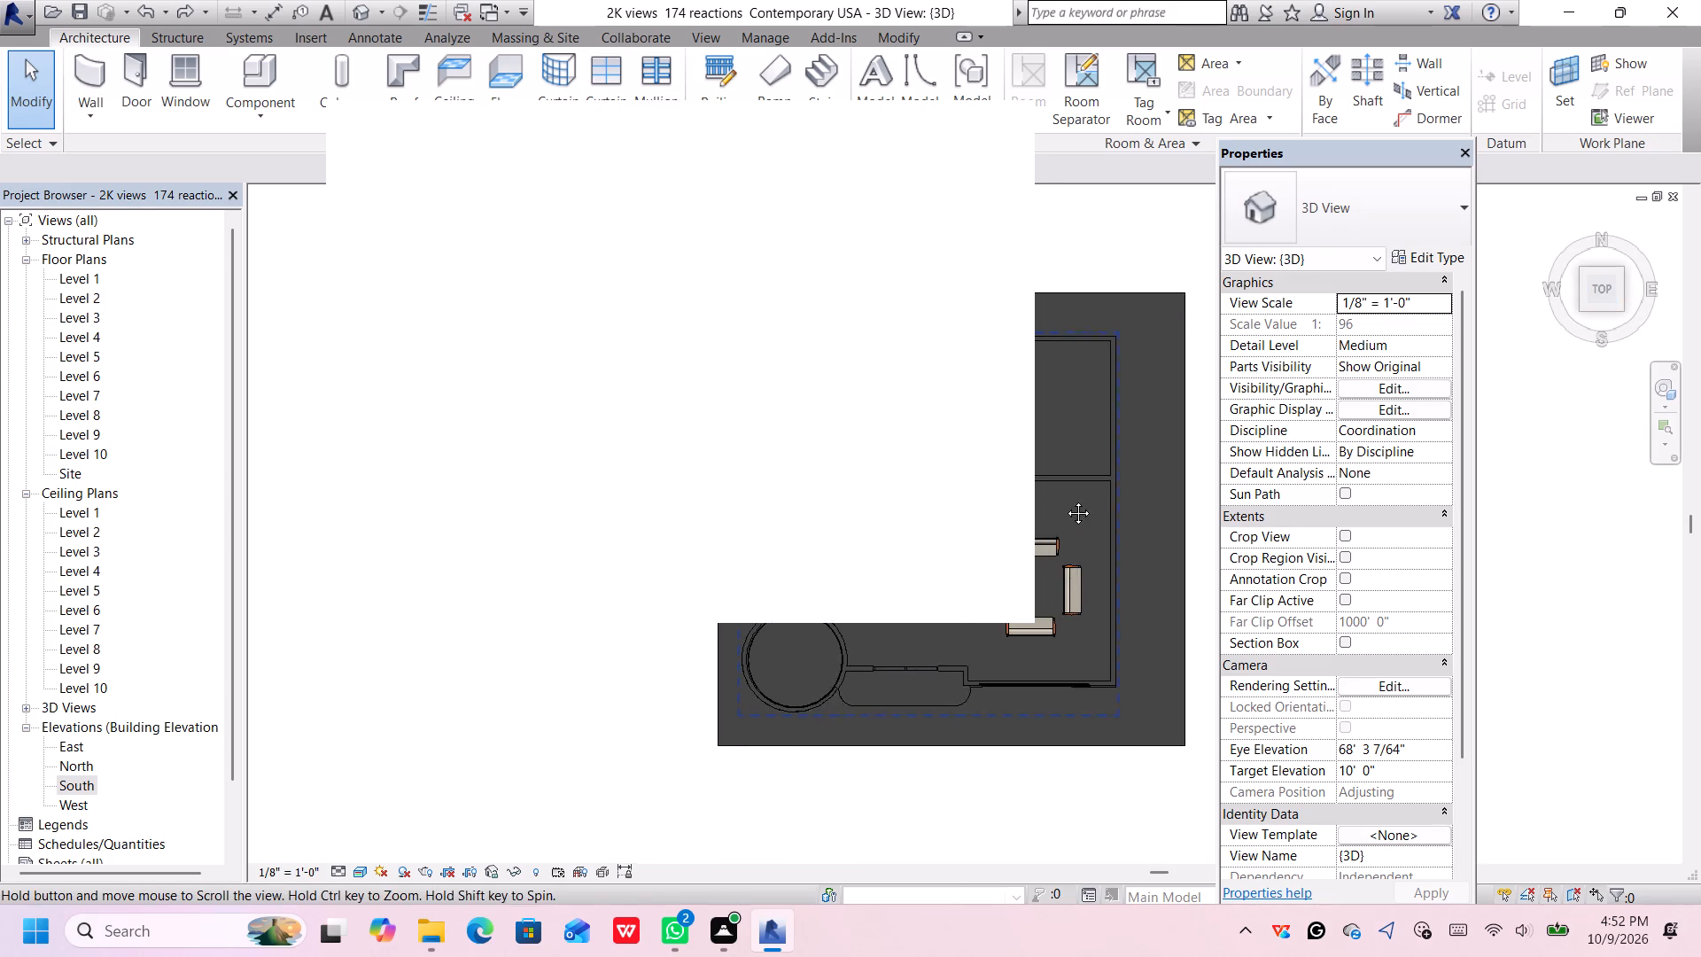
pyautogui.moveTo(1065, 500); pyautogui.dragTo(983, 478, button='middle')
pyautogui.scroll(-2, 1017, 488)
pyautogui.click(992, 132)
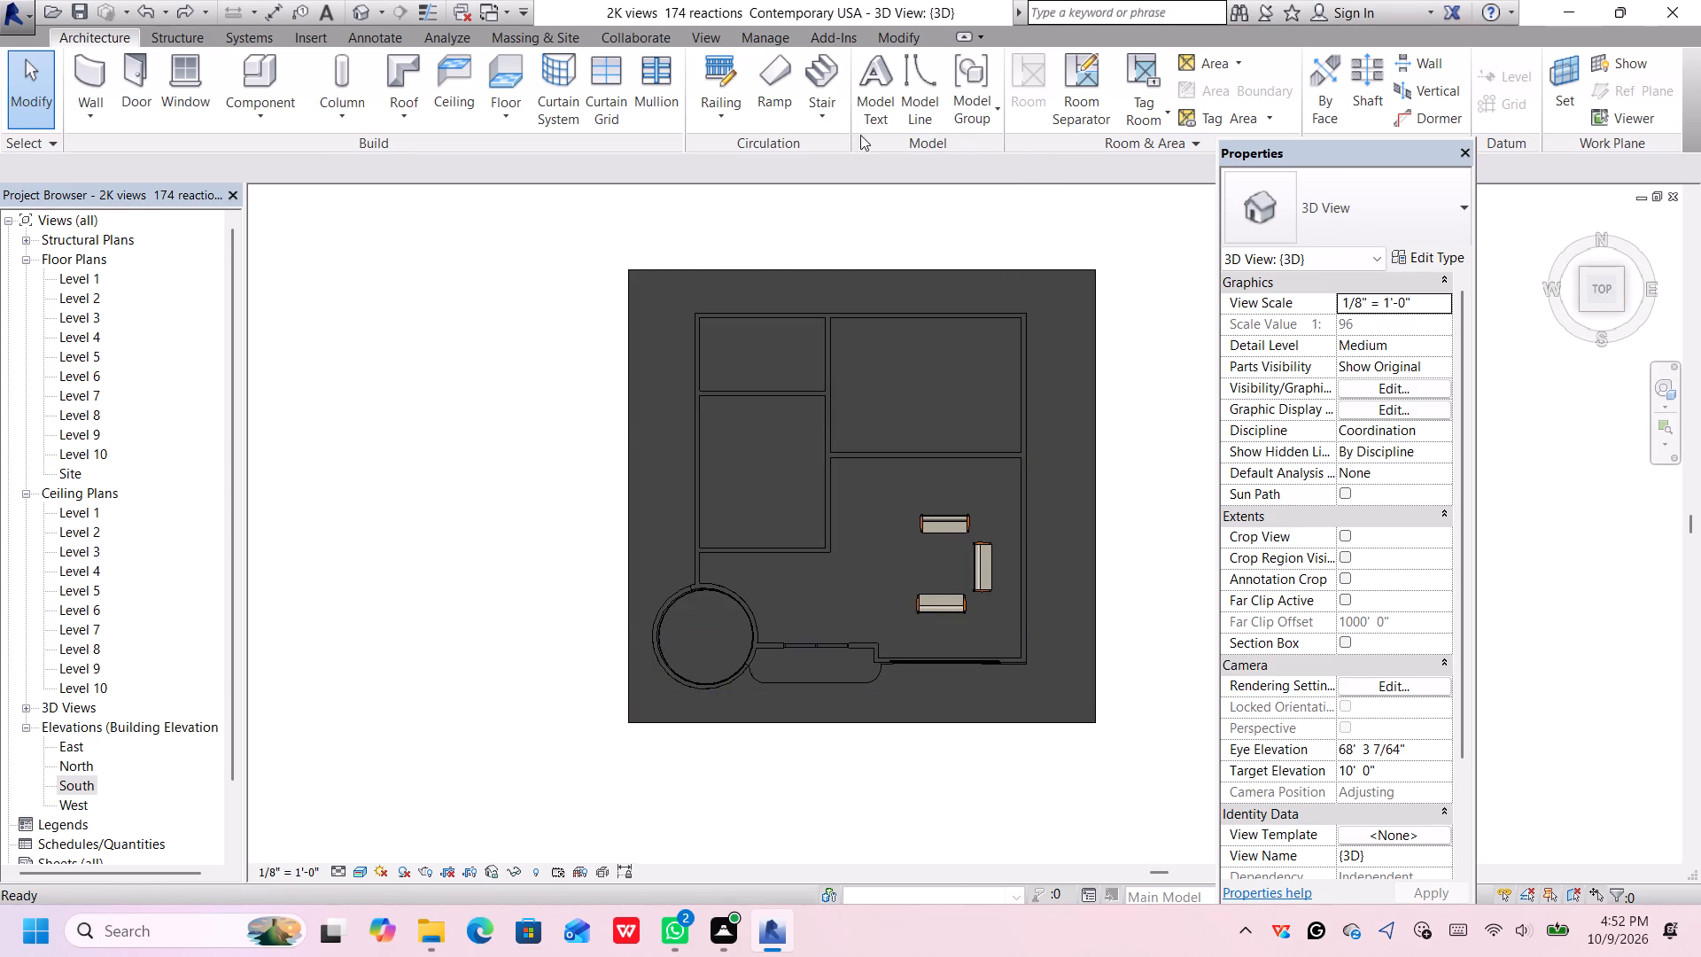
pyautogui.moveTo(1029, 373); pyautogui.dragTo(866, 366, button='middle')
pyautogui.scroll(-4, 936, 370)
pyautogui.scroll(4, 875, 343)
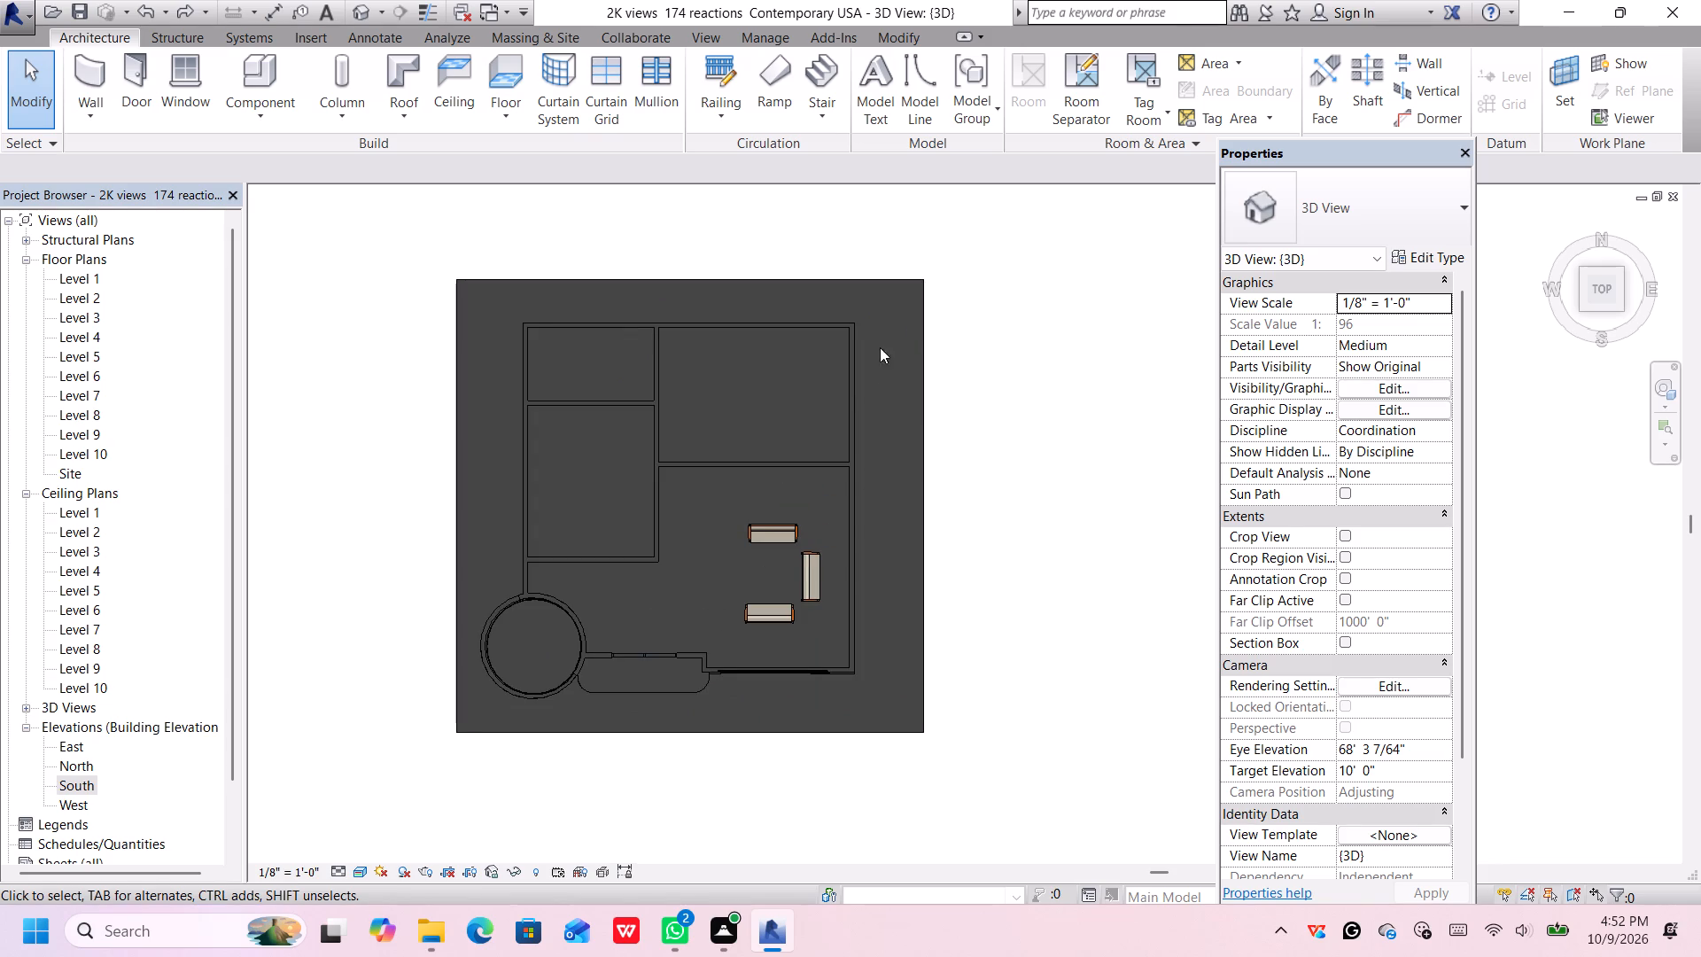
# Start a Level 1 floor sketch and draw a straight boundary line along the rear wall's outer edge, running past the far corner.
pyautogui.scroll(1, 846, 391)
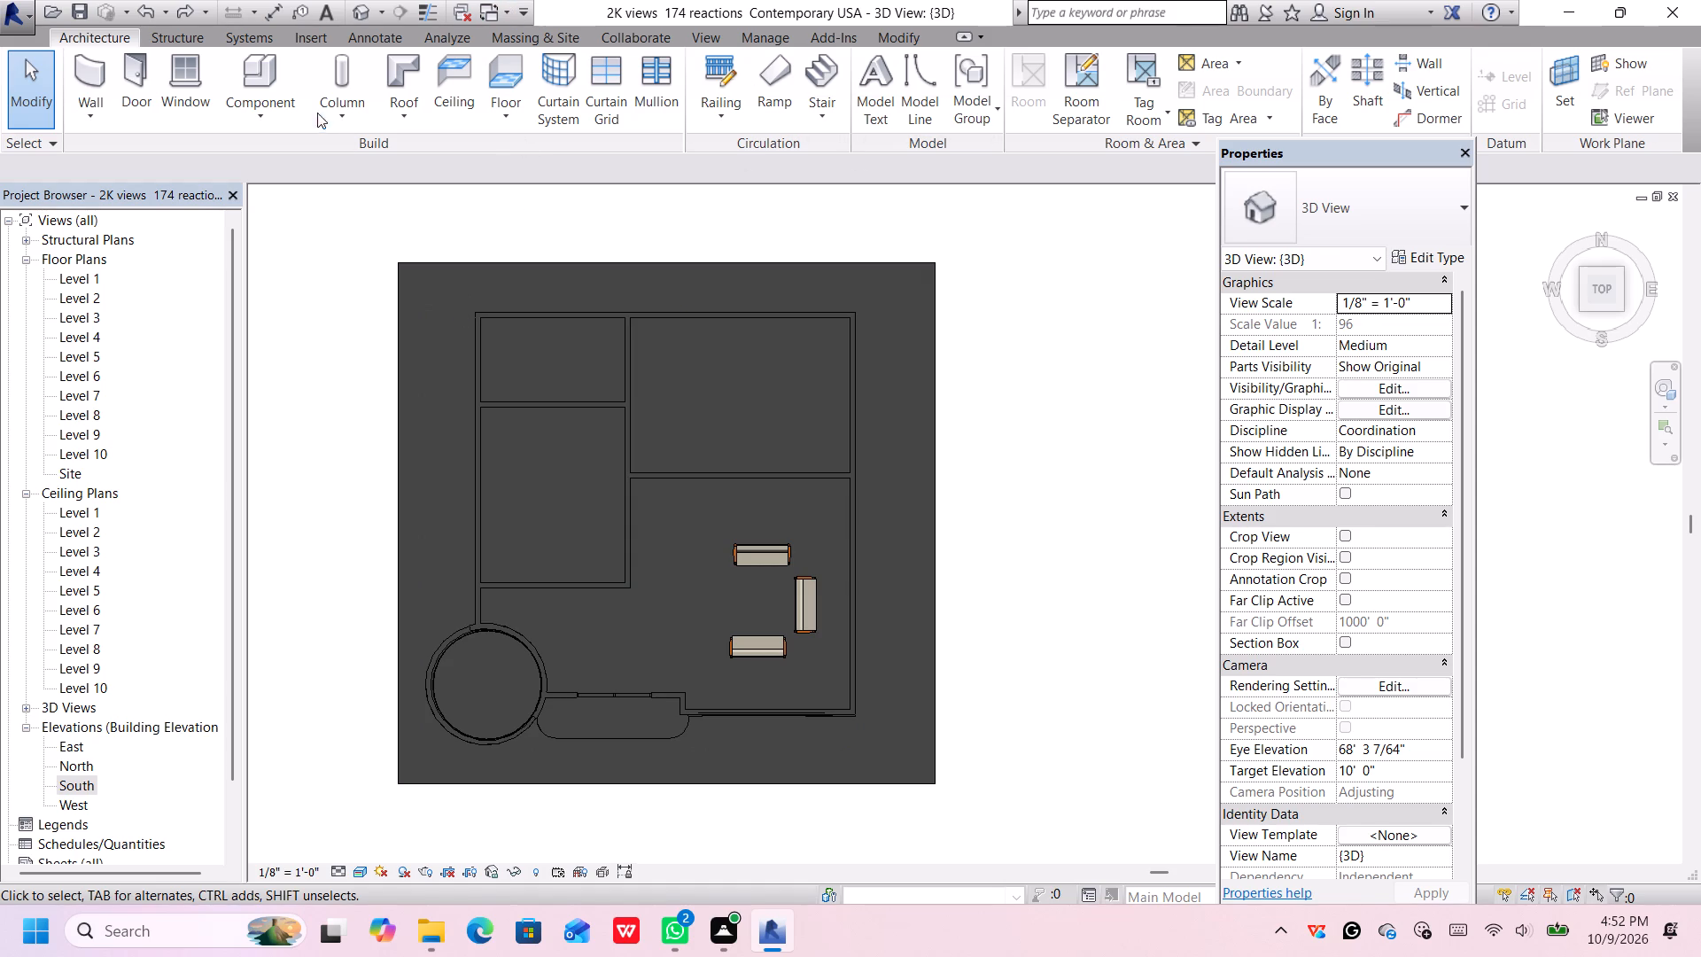
pyautogui.click(509, 73)
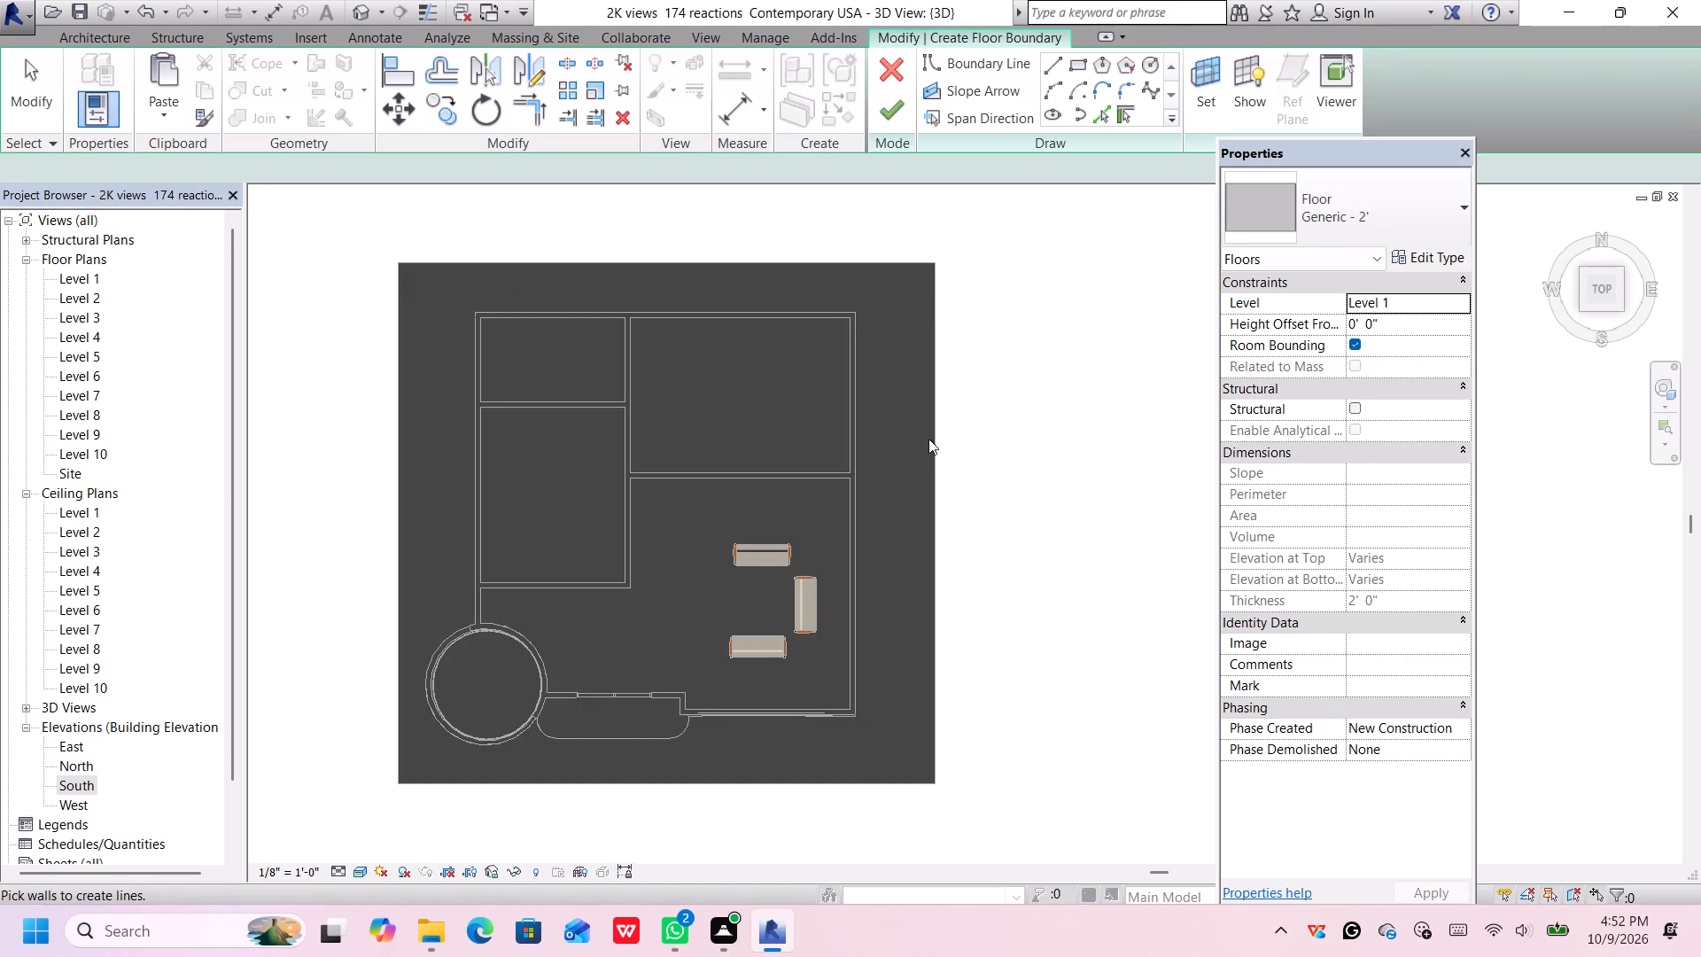
pyautogui.click(1047, 65)
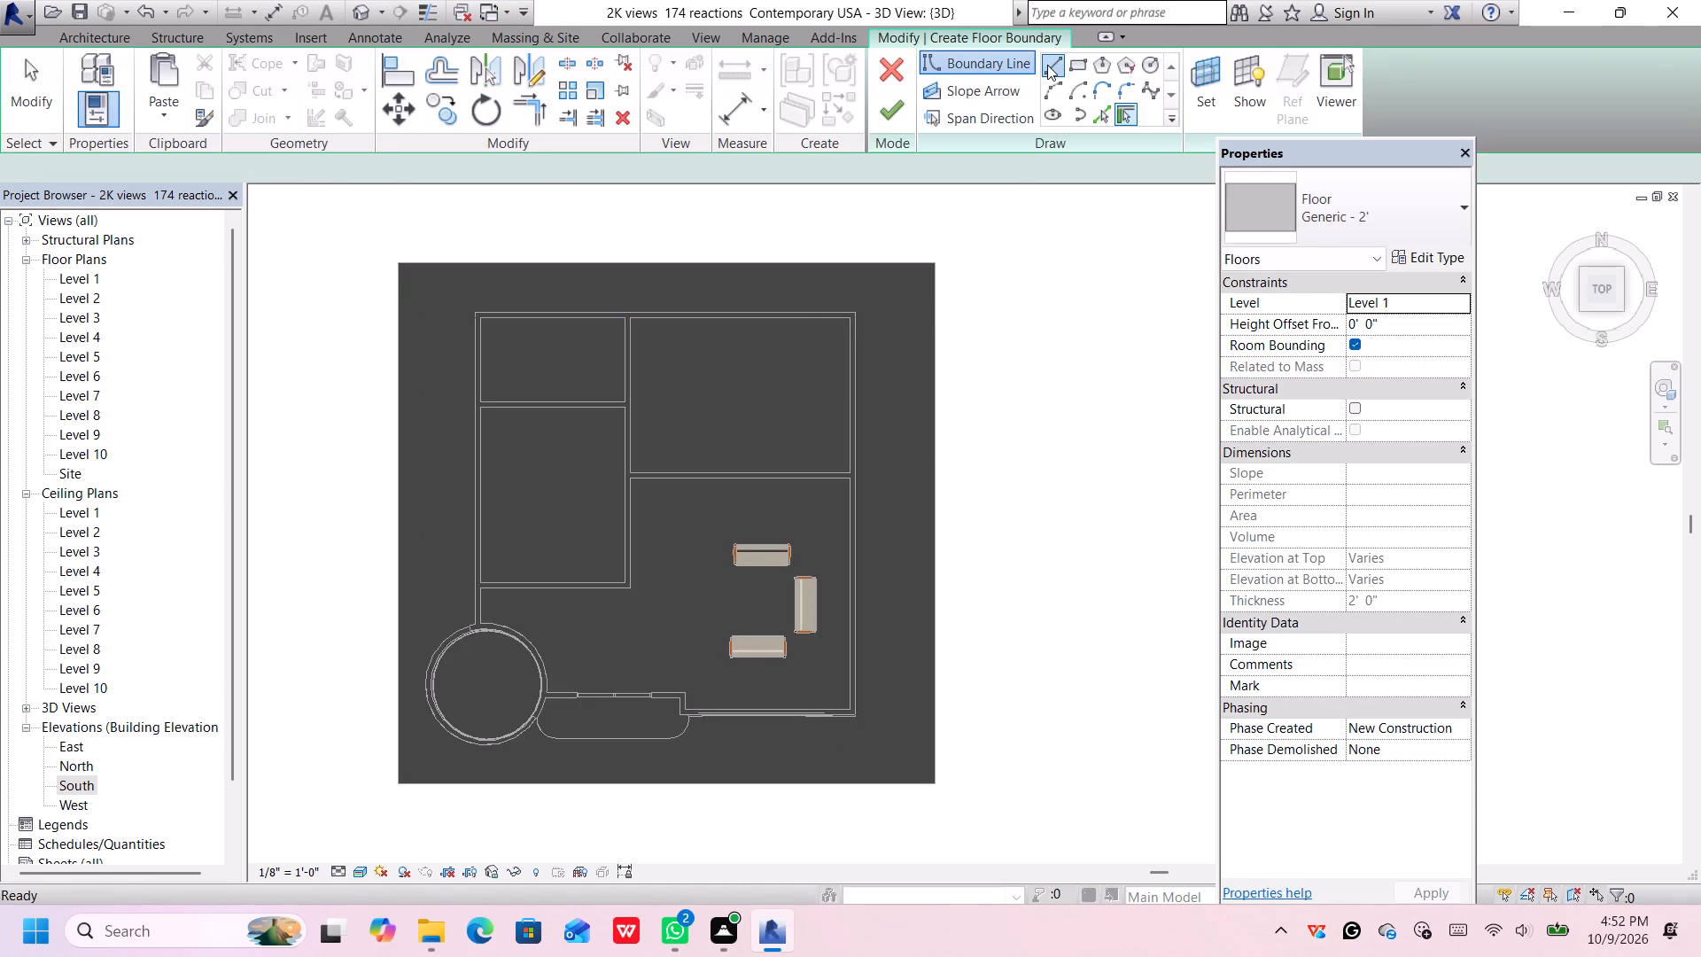
pyautogui.scroll(5, 473, 311)
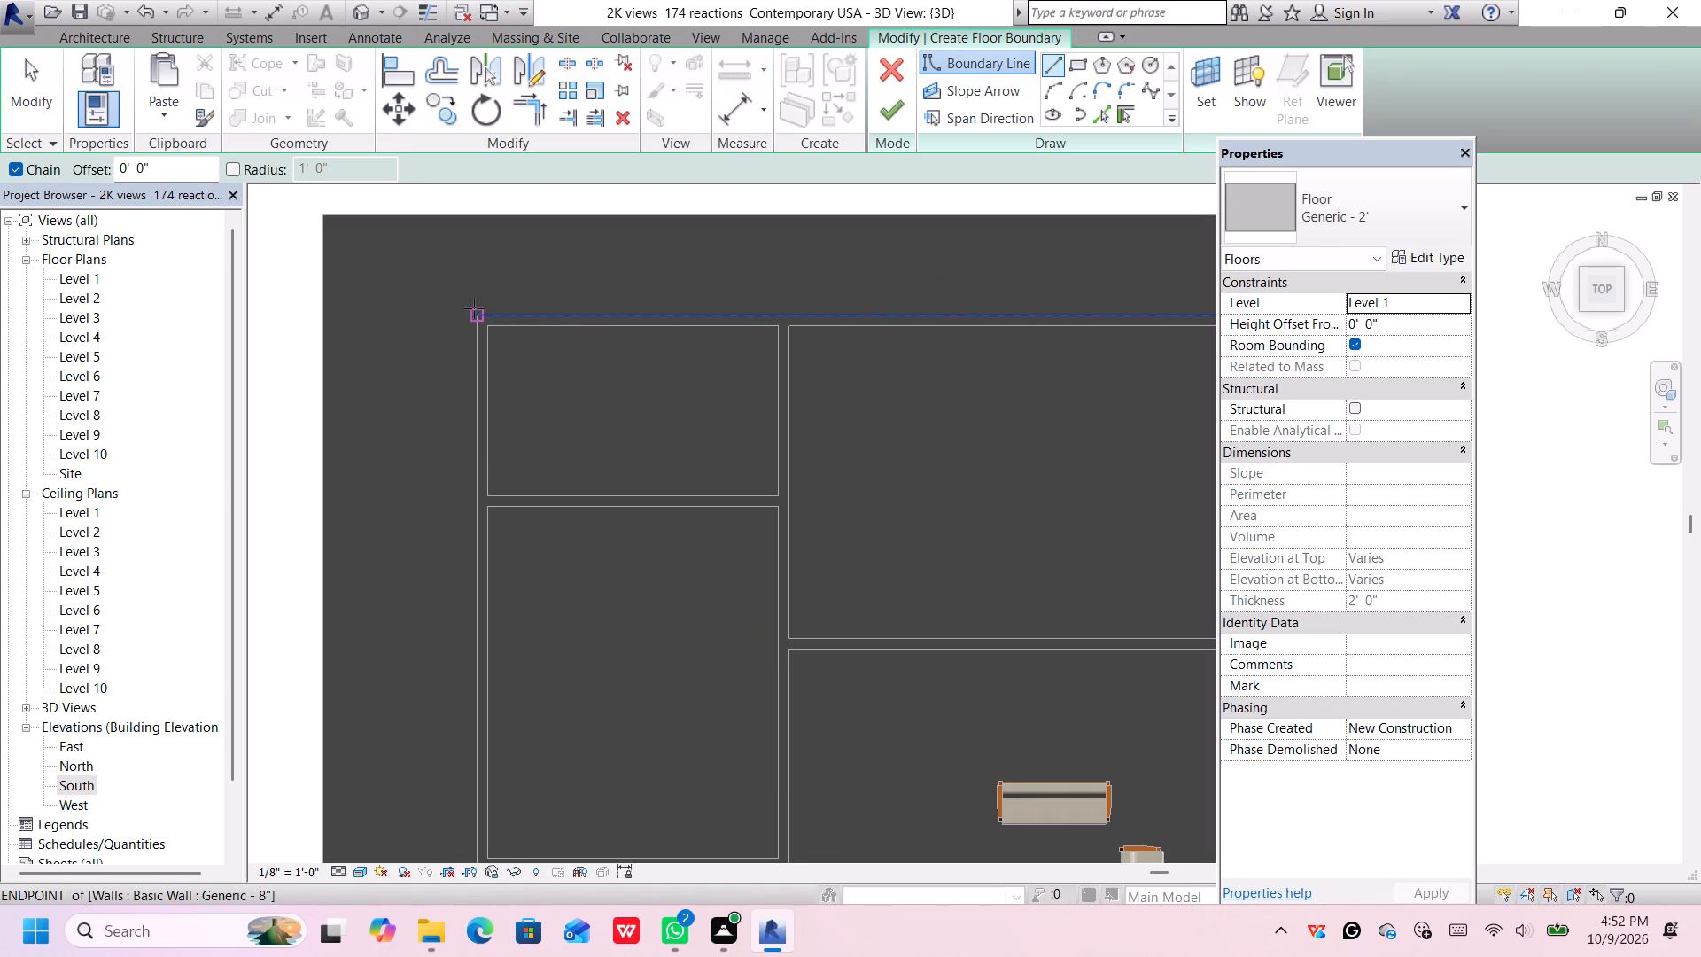
pyautogui.click(477, 312)
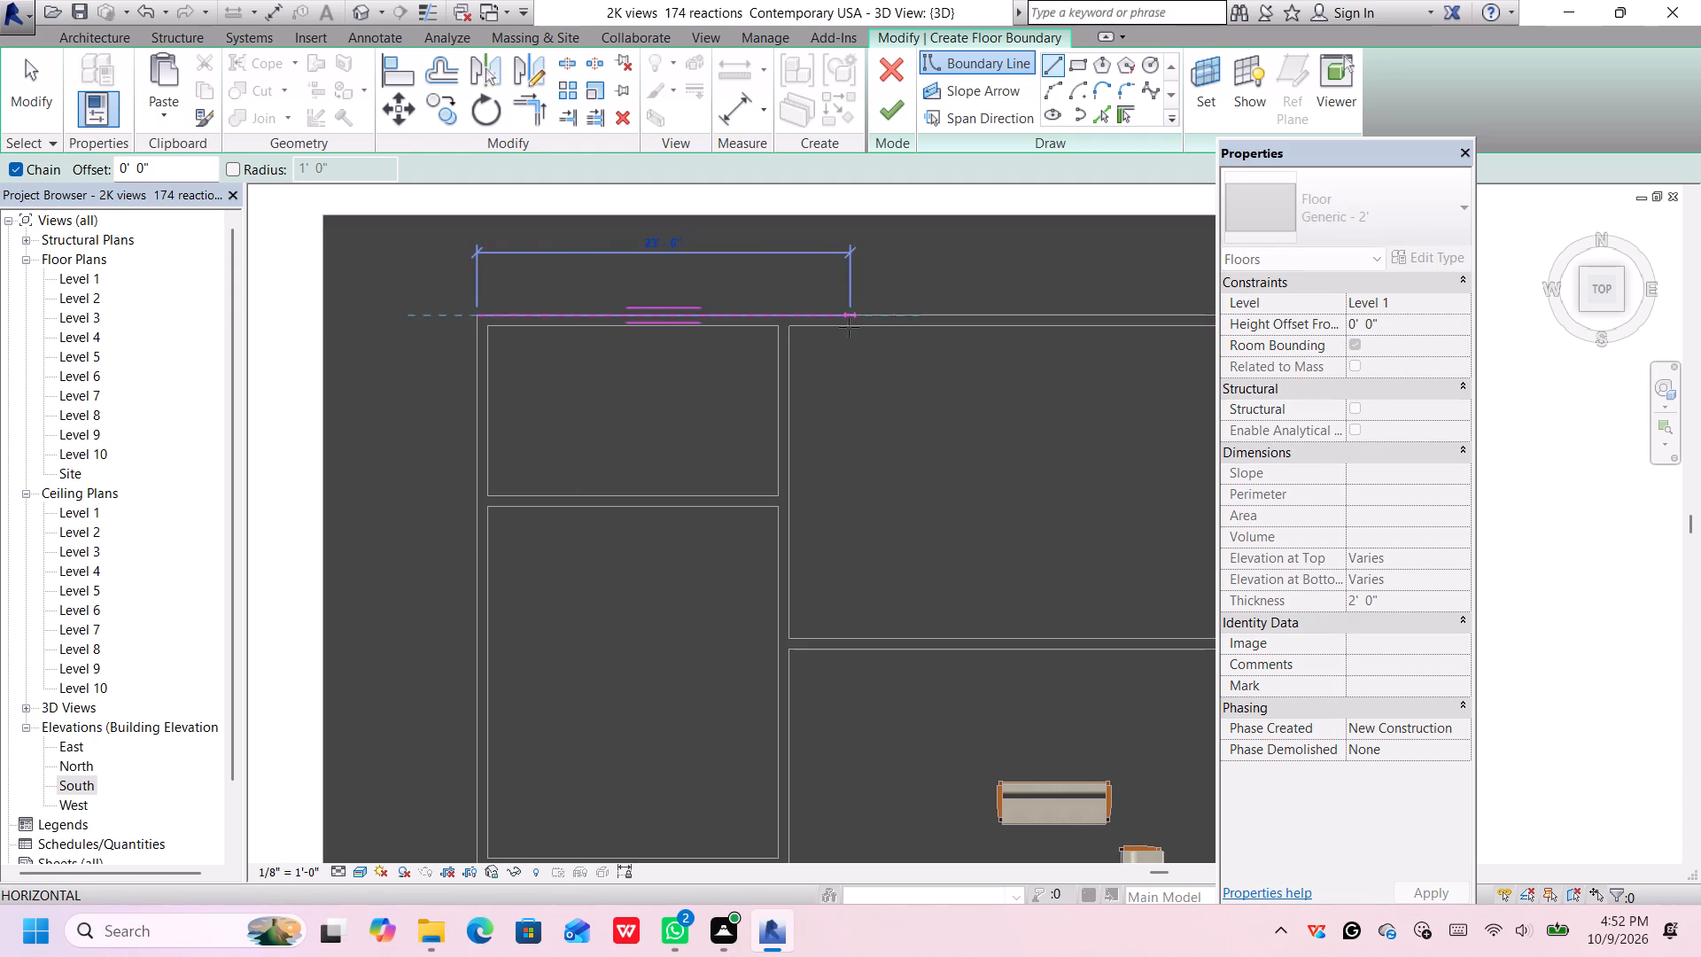
pyautogui.moveTo(842, 327); pyautogui.dragTo(372, 307, button='middle')
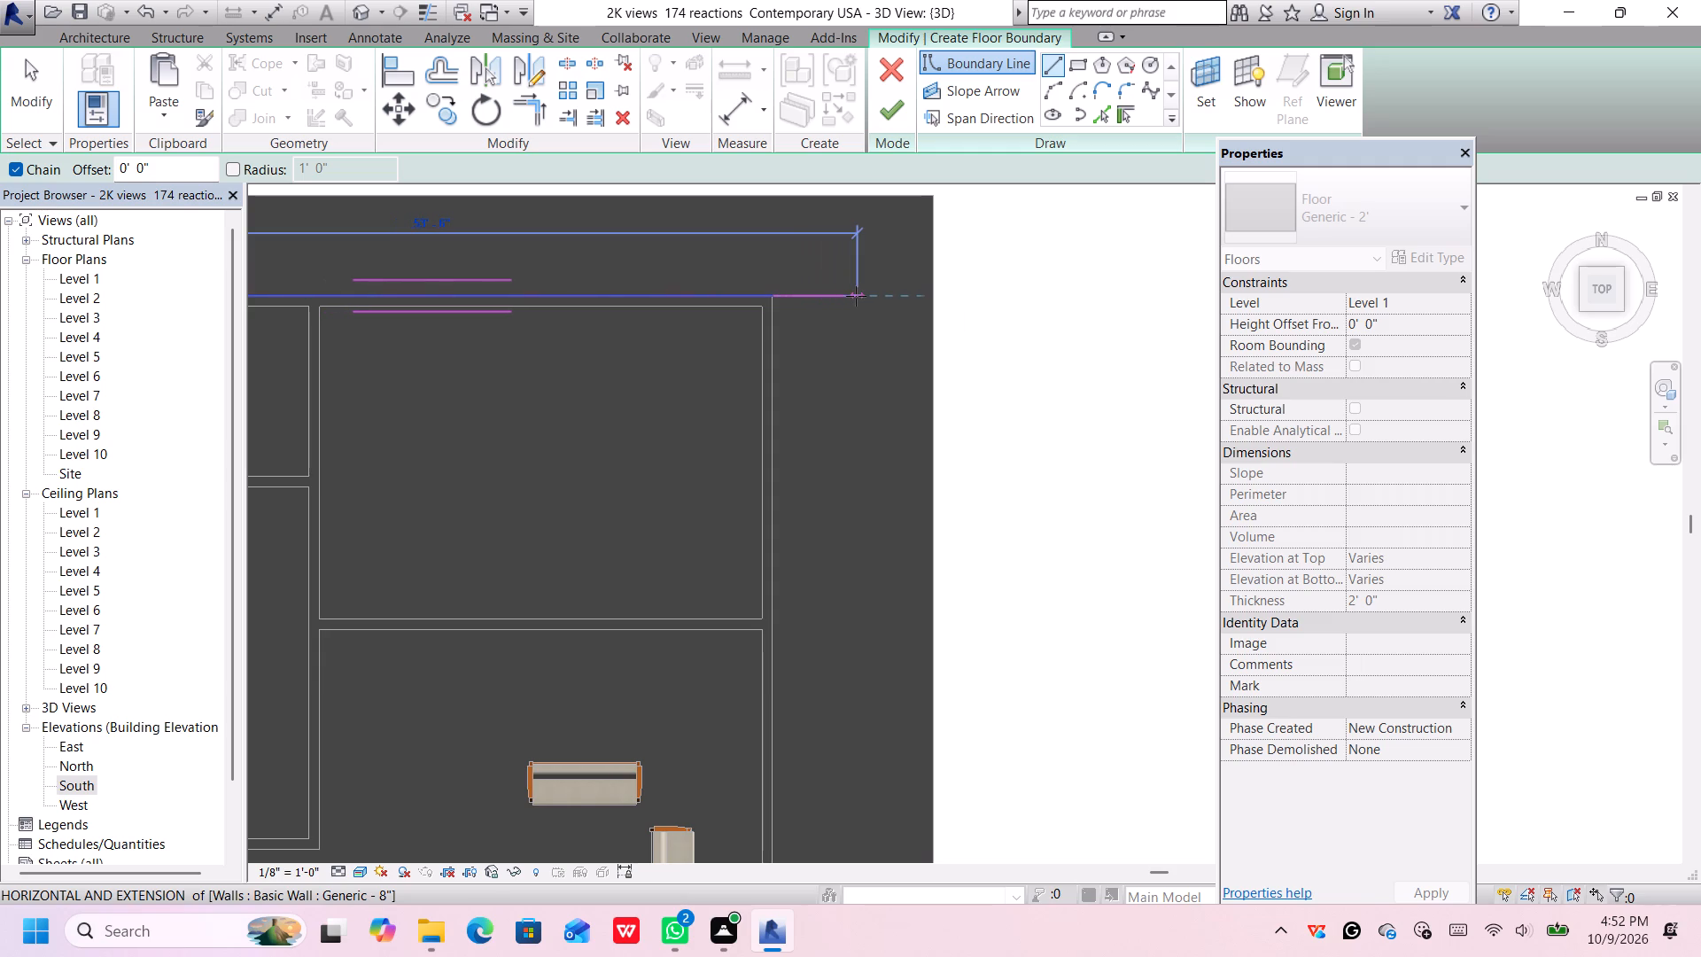
pyautogui.click(856, 298)
# Draw a vertical floor boundary line parallel to the east wall, from the rear line's end to just short of the front wall.
pyautogui.scroll(-4, 863, 564)
pyautogui.moveTo(860, 660); pyautogui.dragTo(858, 658, button='middle')
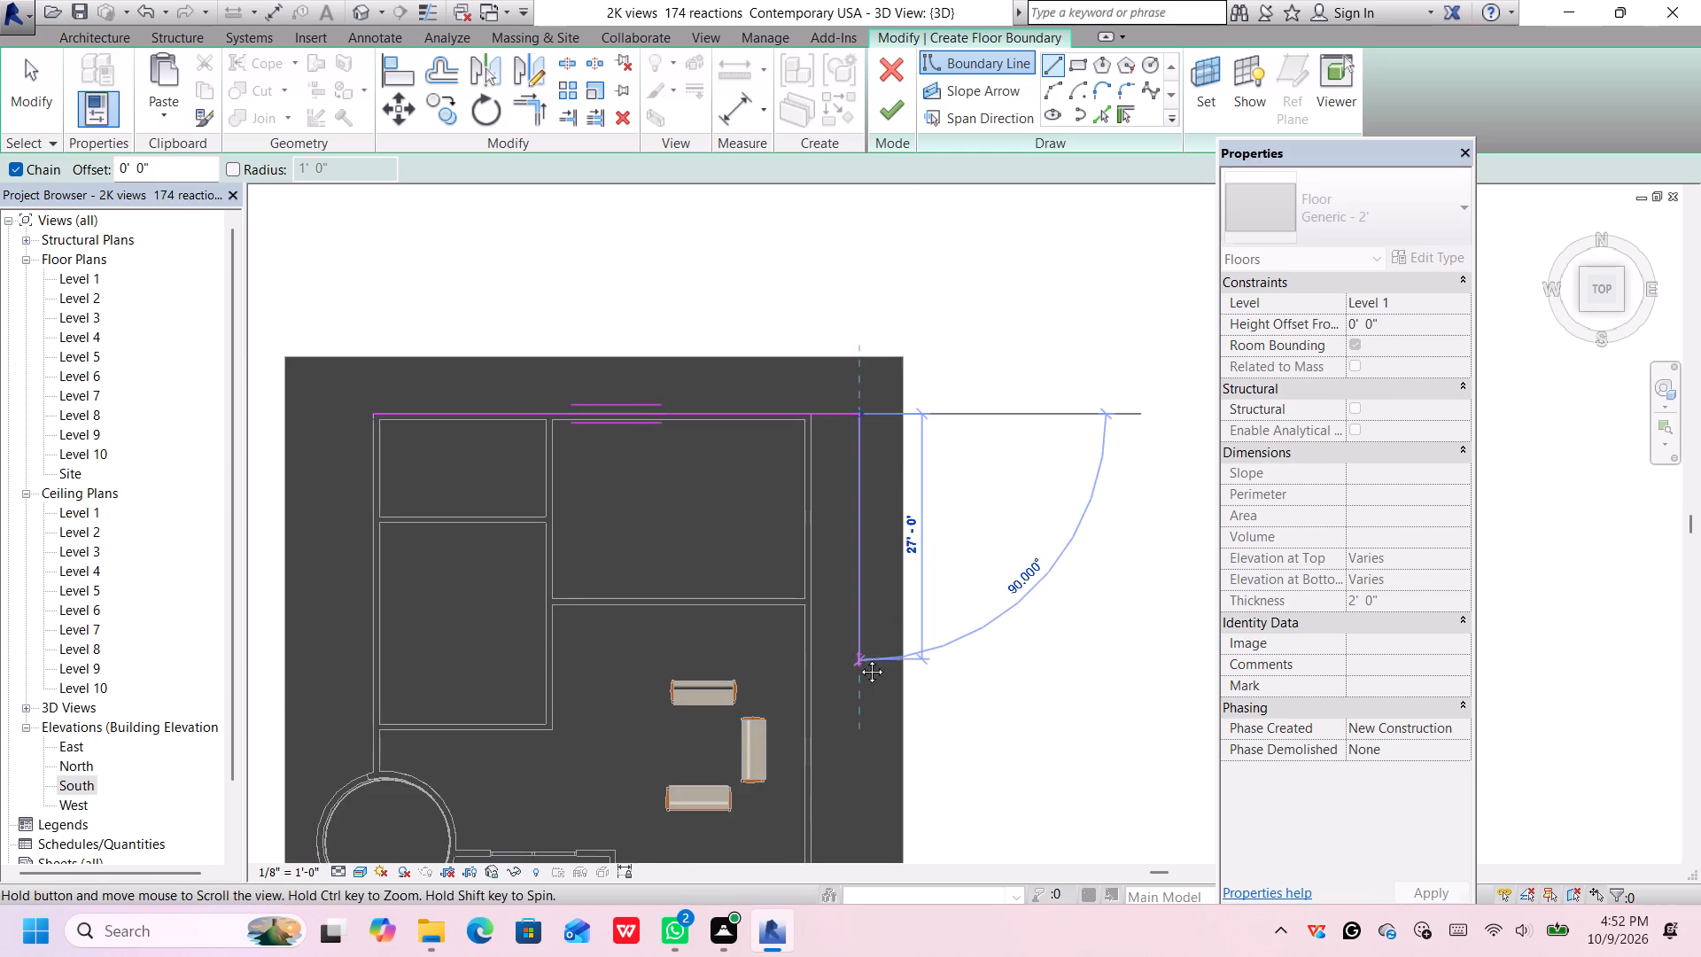
pyautogui.moveTo(858, 658); pyautogui.dragTo(859, 412, button='middle')
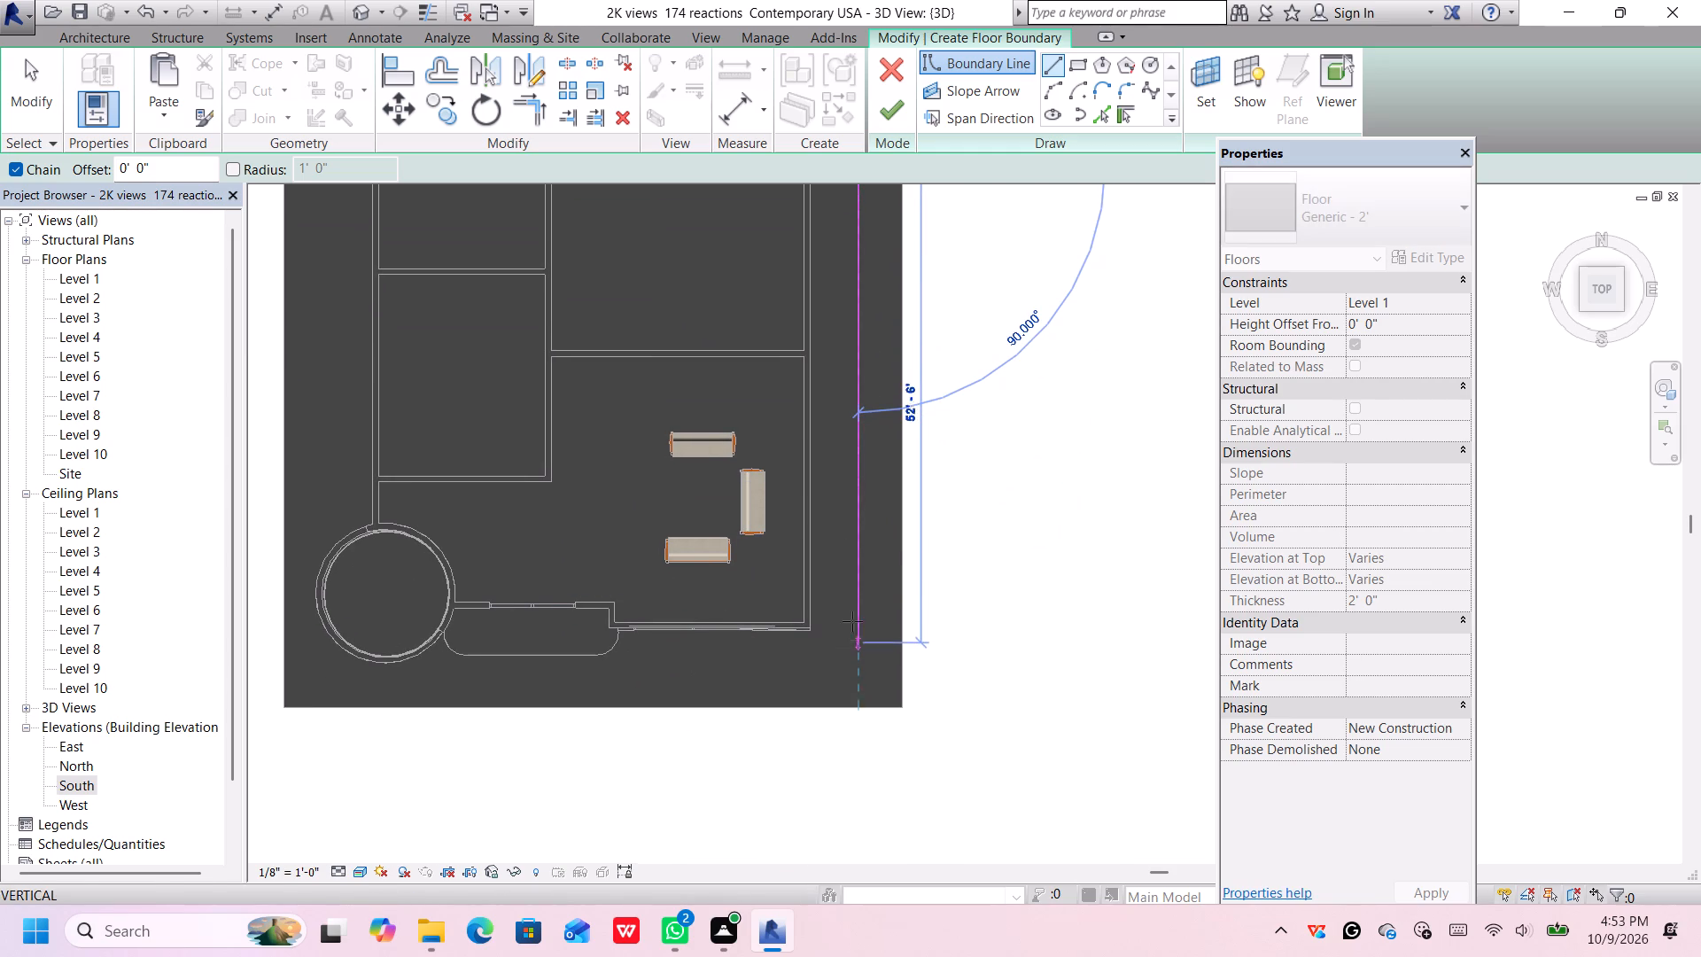
pyautogui.scroll(2, 858, 606)
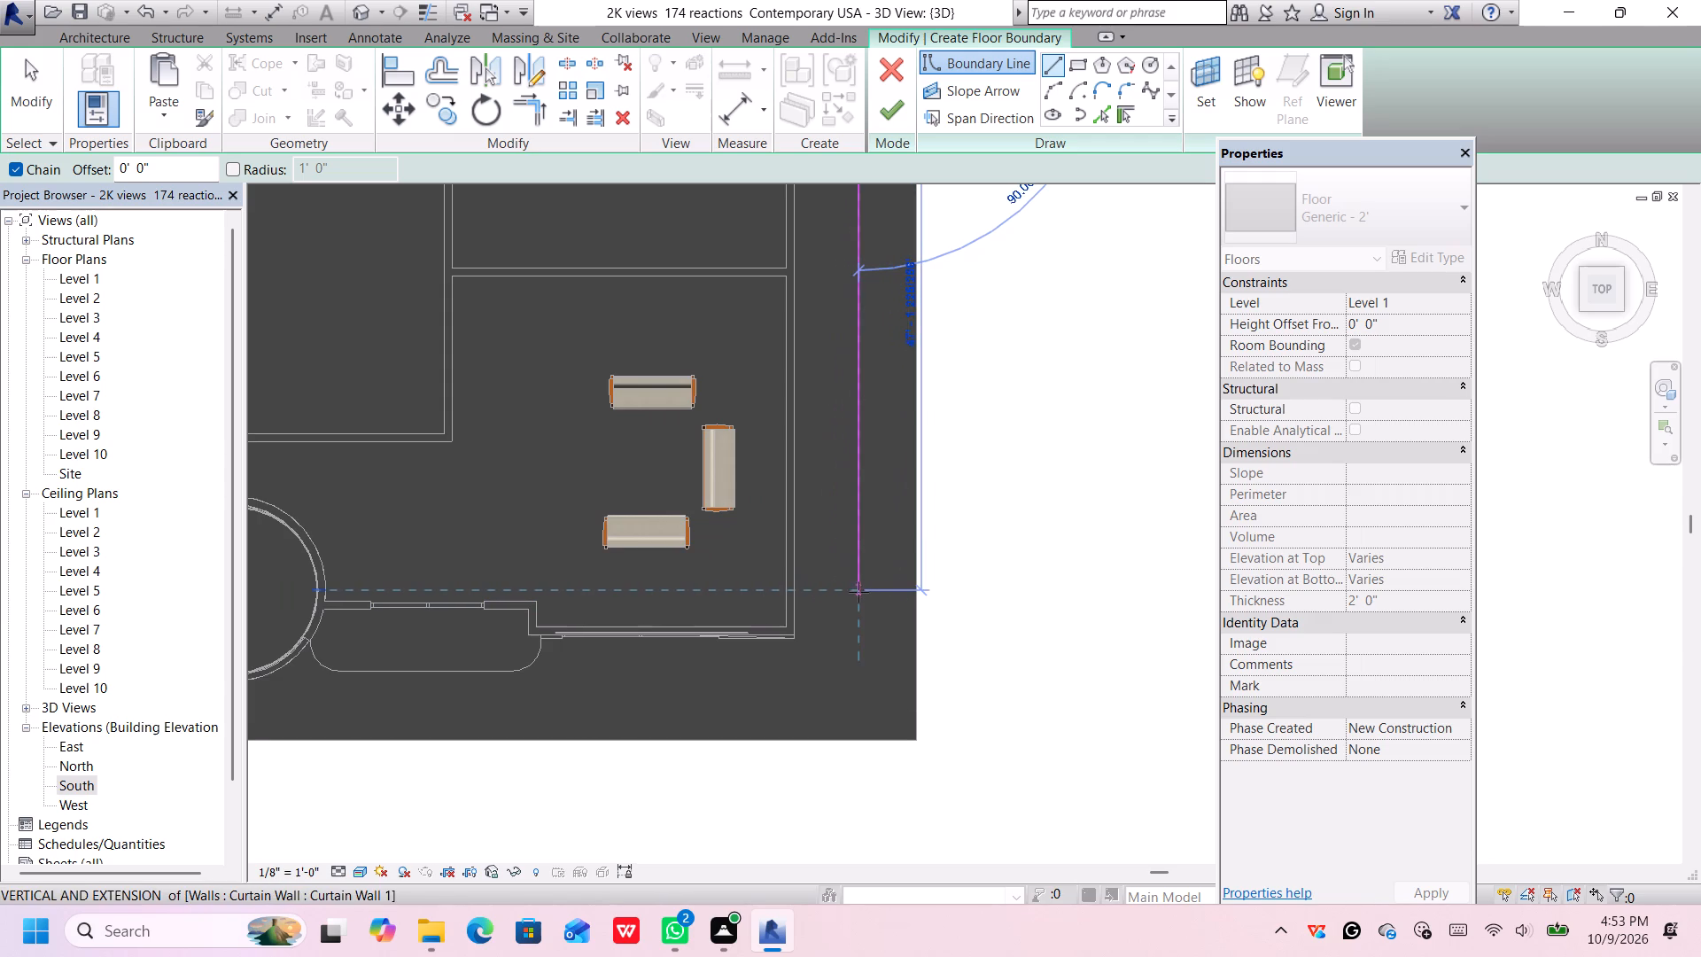
pyautogui.scroll(3, 850, 580)
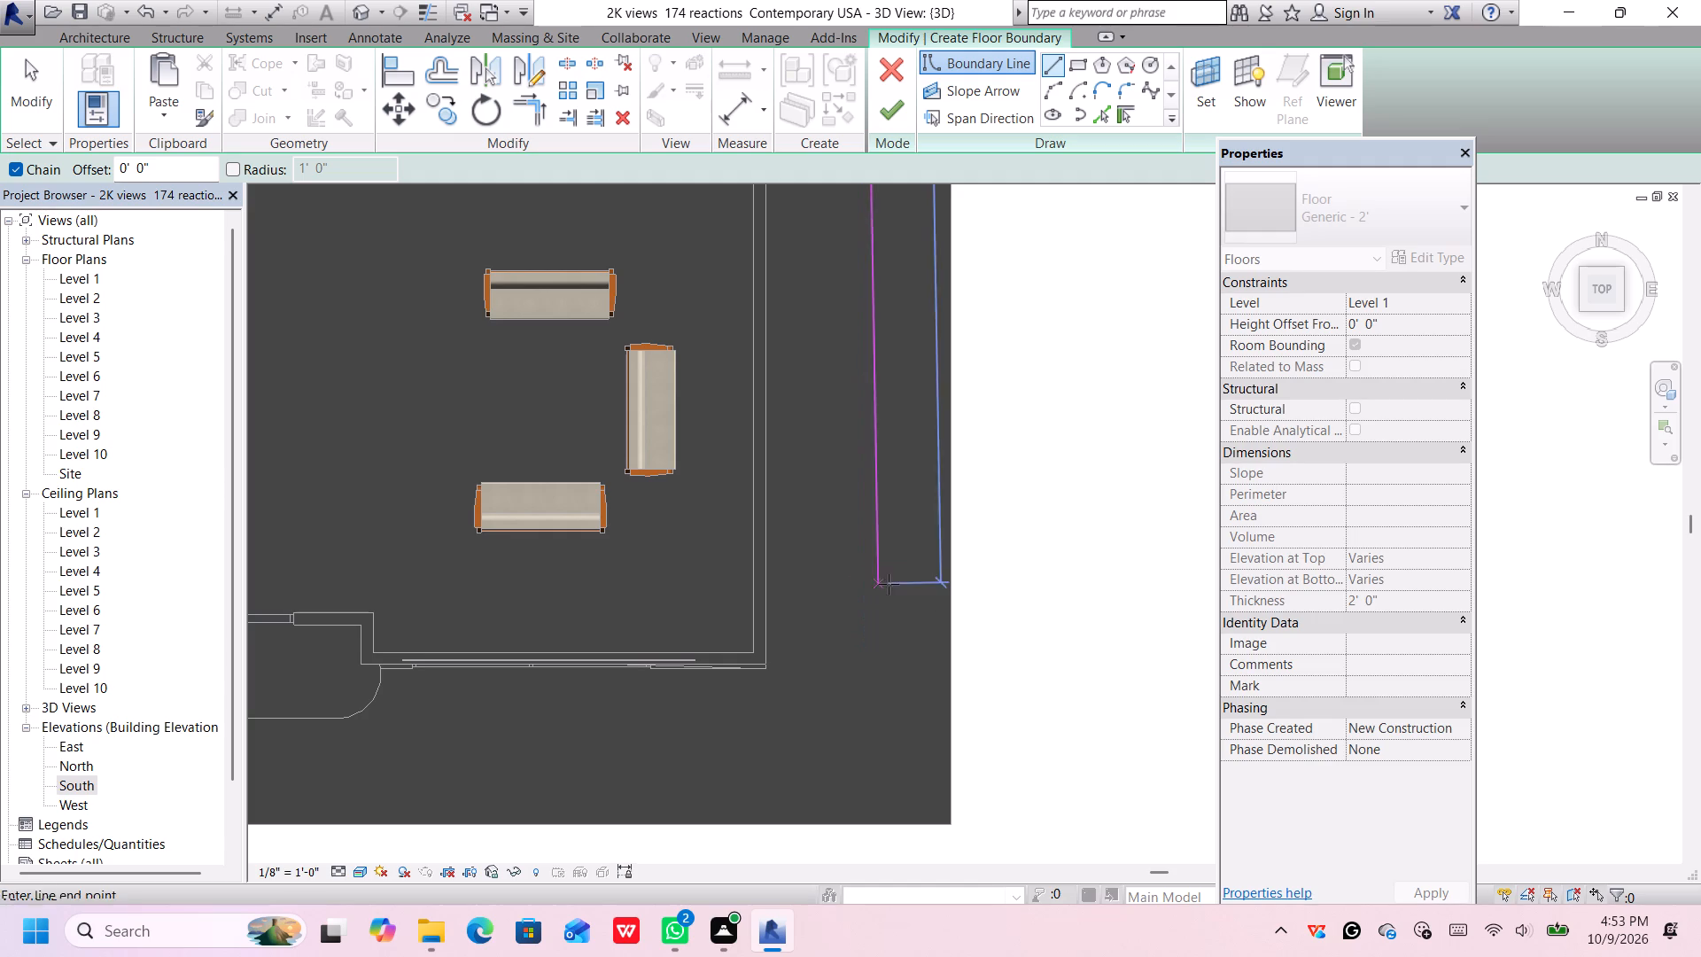
pyautogui.scroll(1, 851, 589)
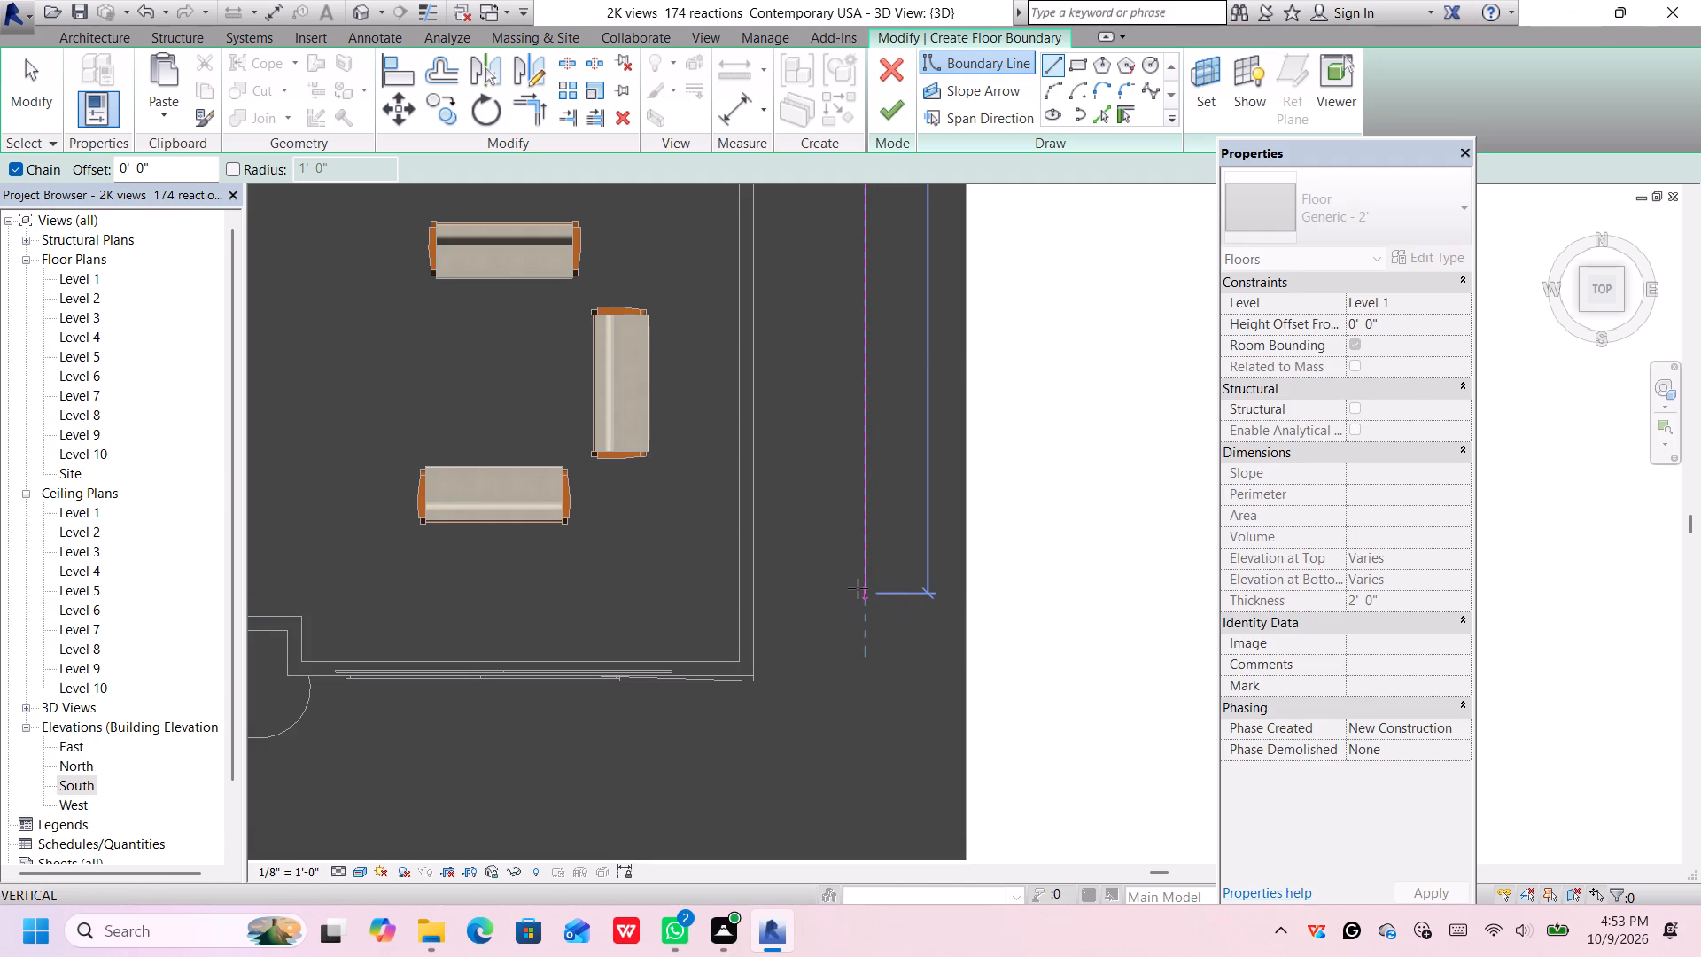
pyautogui.click(858, 588)
# Continue the floor boundary from the east line's end toward the extension of the front wall.
pyautogui.scroll(-5, 868, 678)
pyautogui.scroll(1, 868, 678)
pyautogui.scroll(-1, 868, 678)
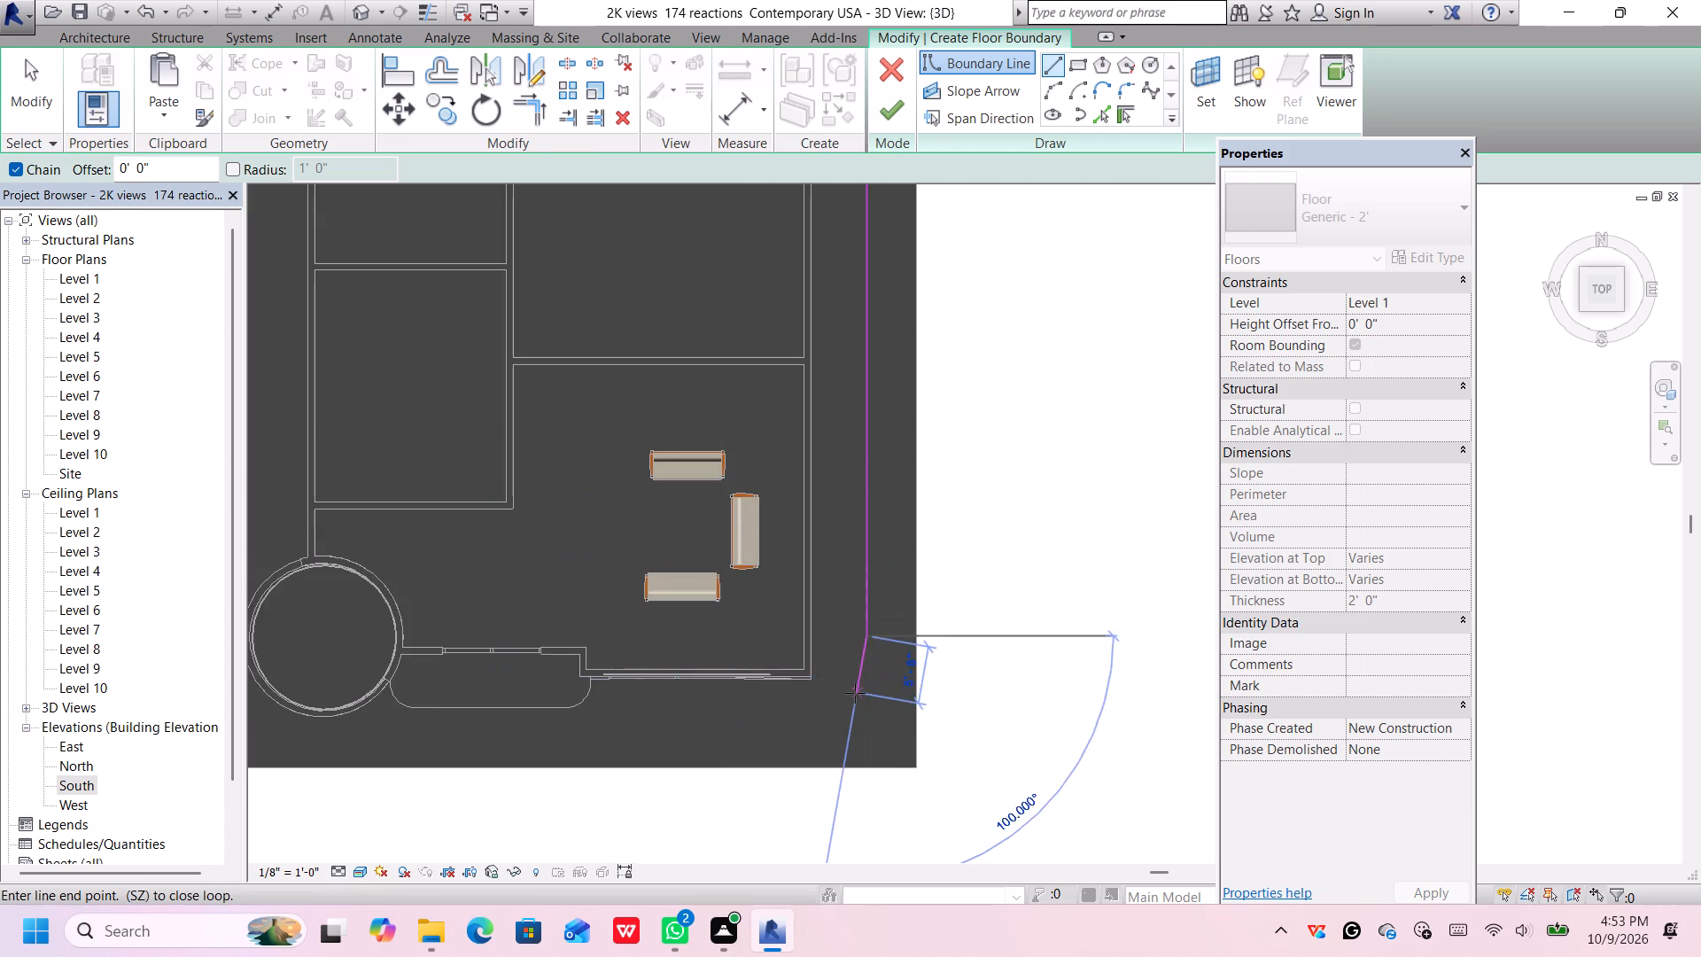
pyautogui.scroll(-1, 854, 693)
pyautogui.scroll(3, 854, 693)
pyautogui.scroll(-6, 854, 693)
pyautogui.moveTo(857, 691); pyautogui.dragTo(891, 669, button='middle')
pyautogui.scroll(-2, 858, 689)
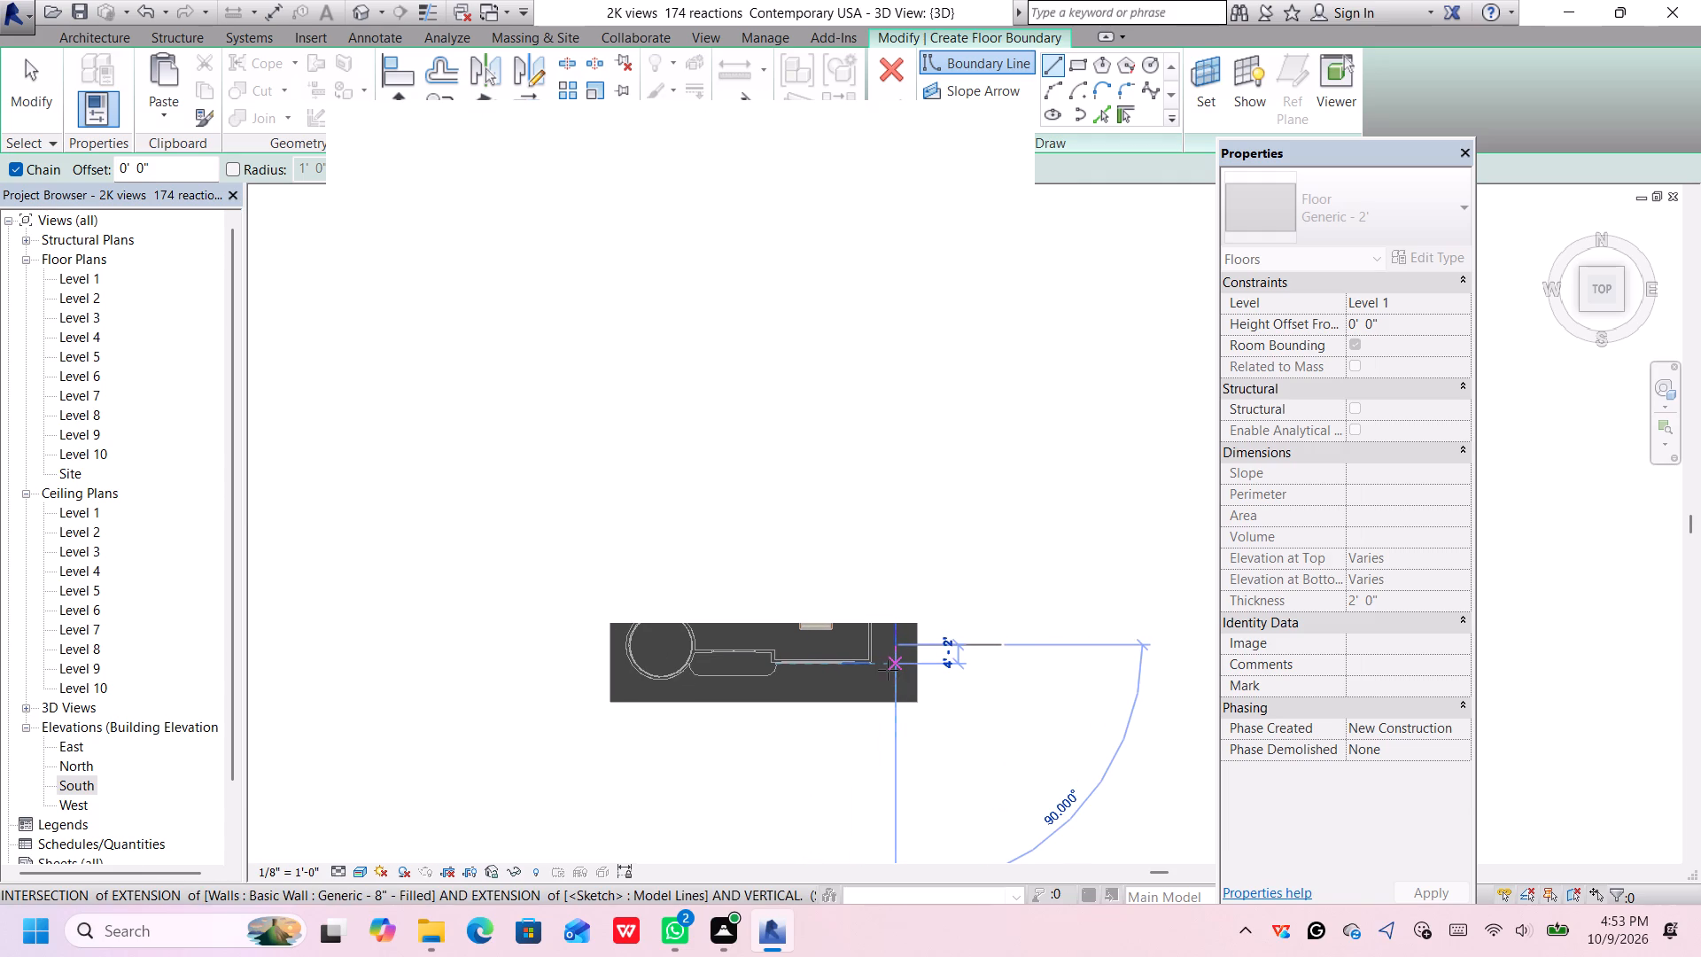